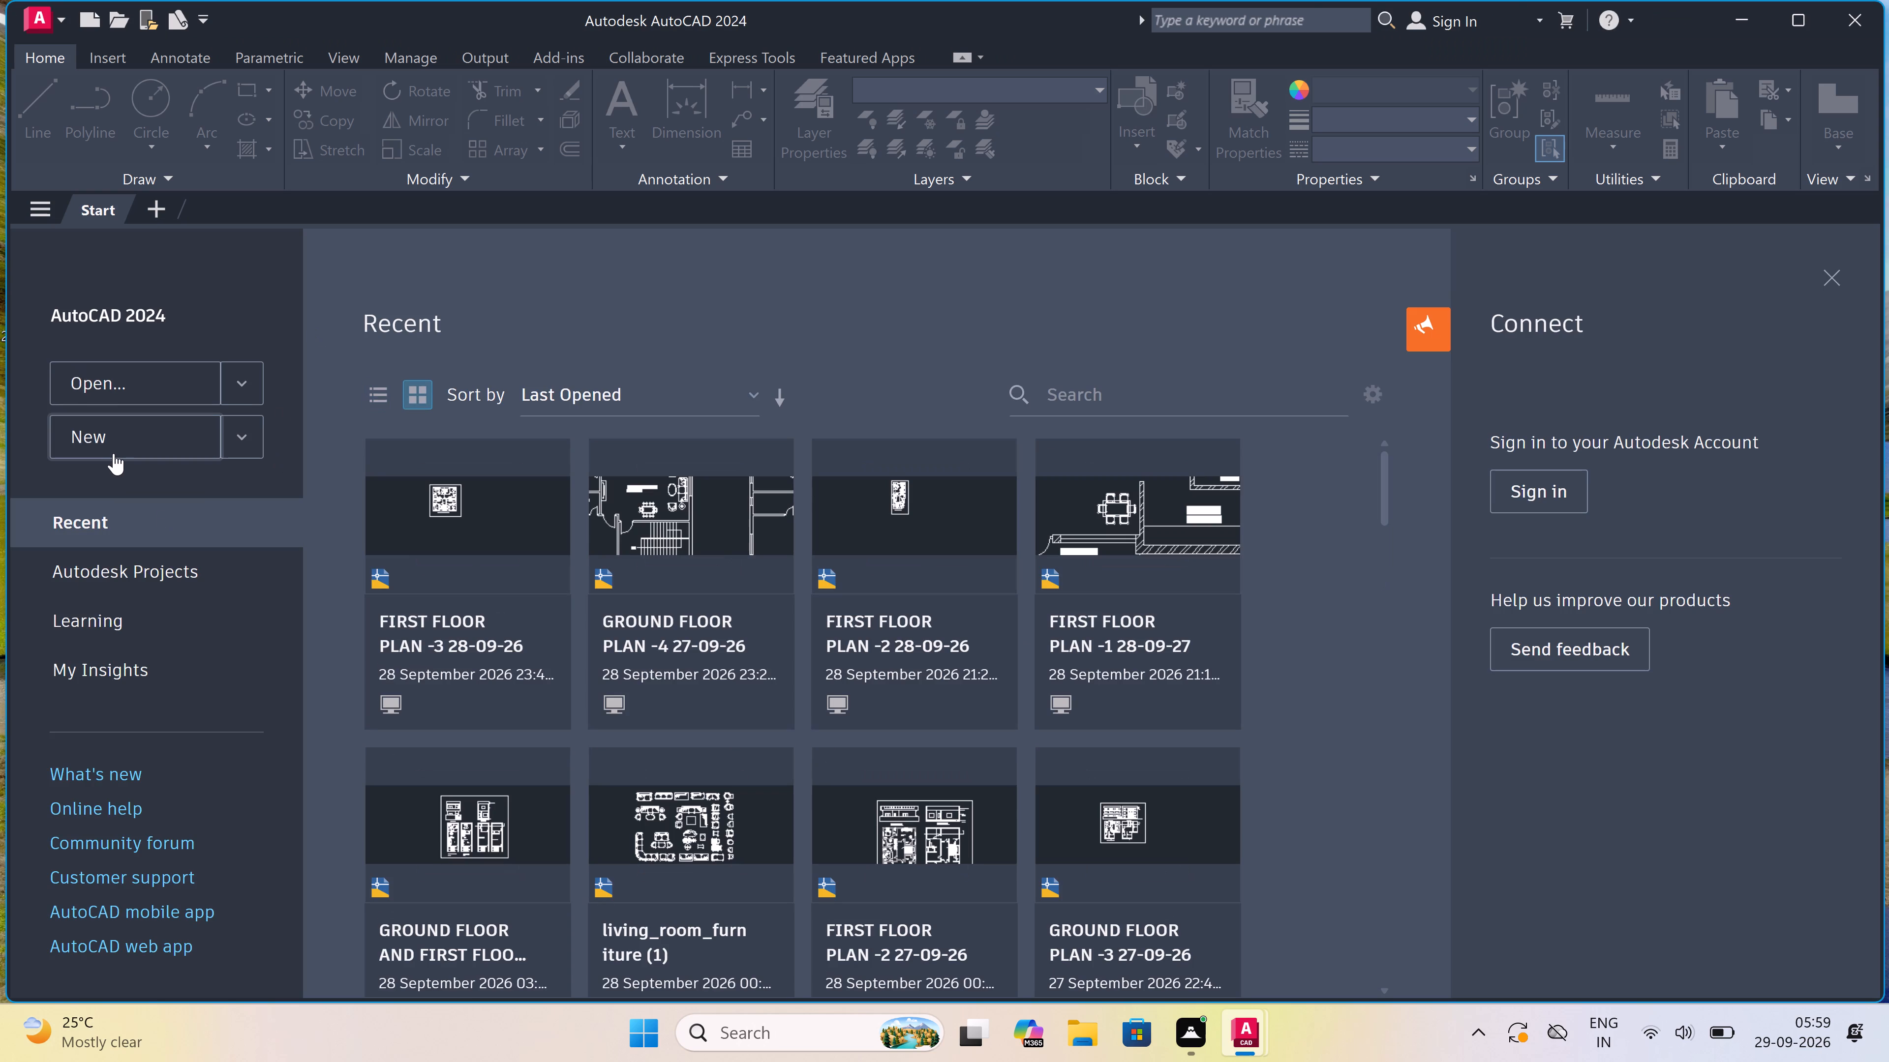
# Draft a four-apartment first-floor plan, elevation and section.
# Create a new blank drawing.
pyautogui.doubleClick(120, 436)
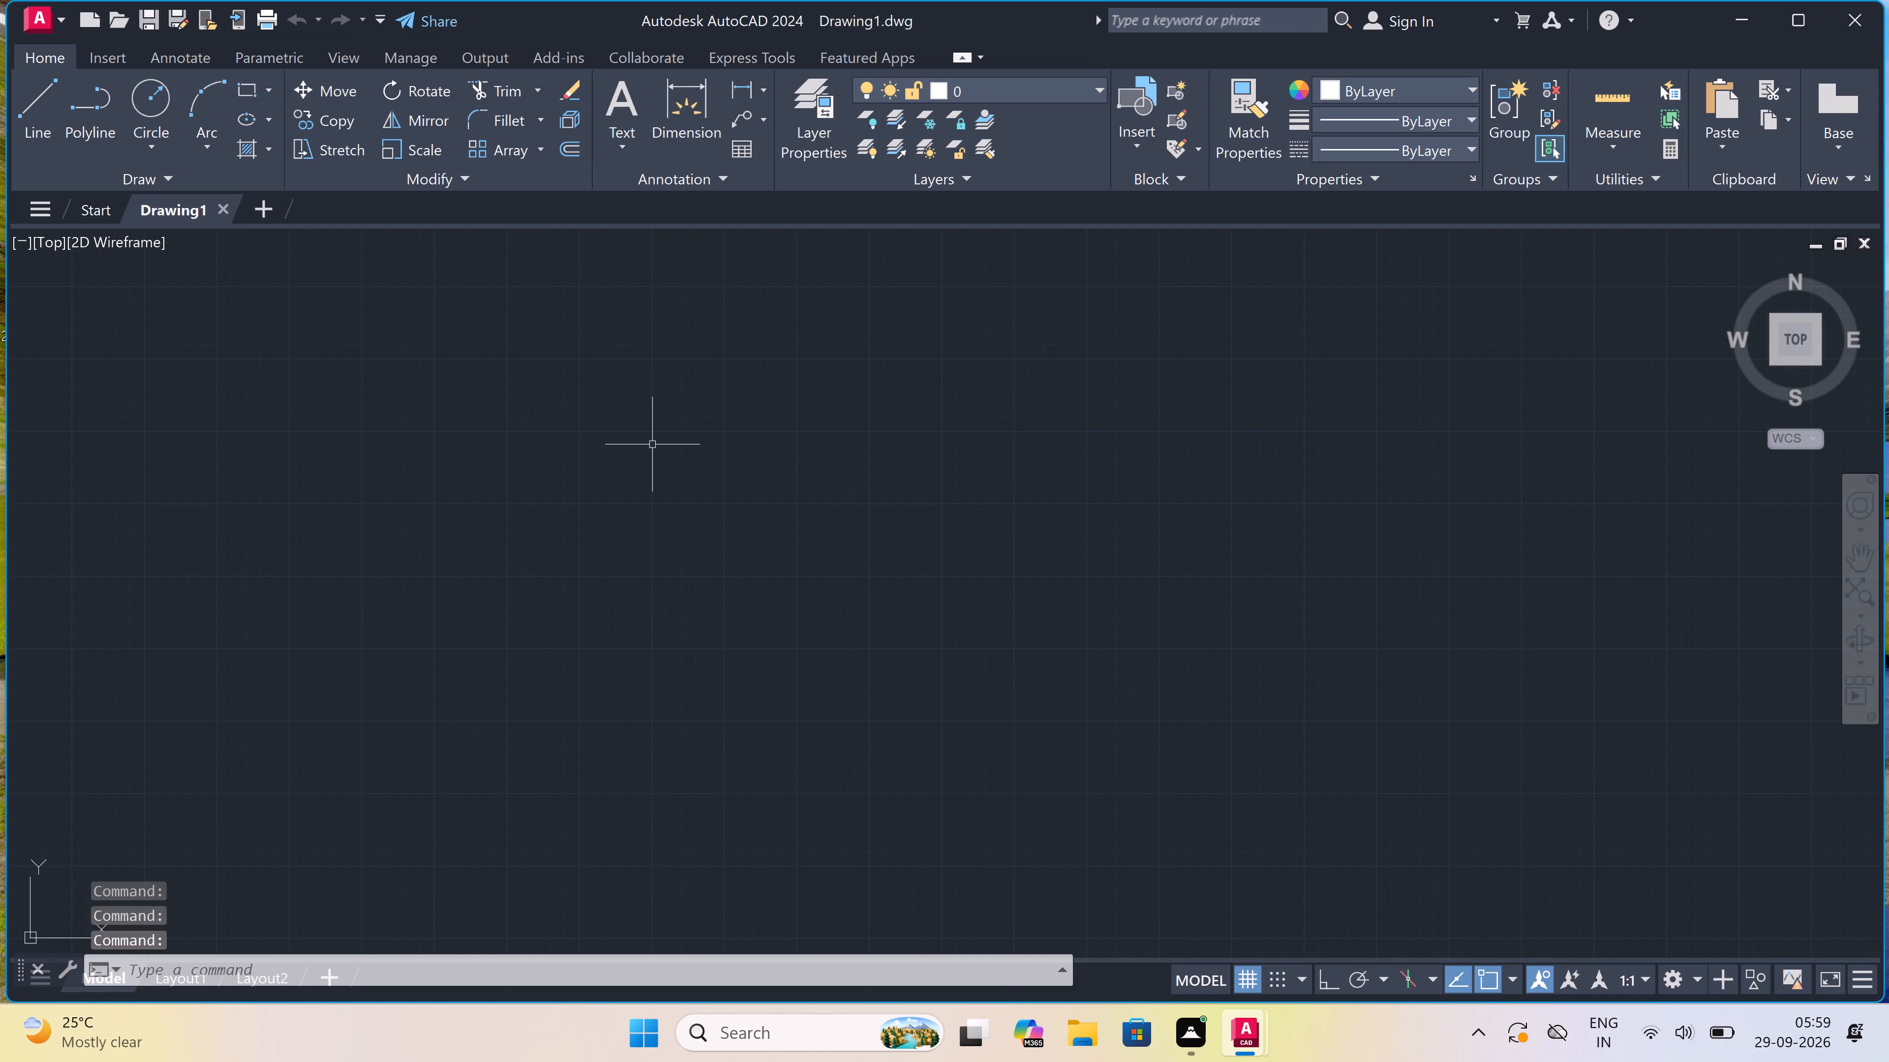
# Configure the drawing units to Engineering length with 0'-0" precision and Inches as the insertion scale.
pyautogui.write('un')
pyautogui.press('space')
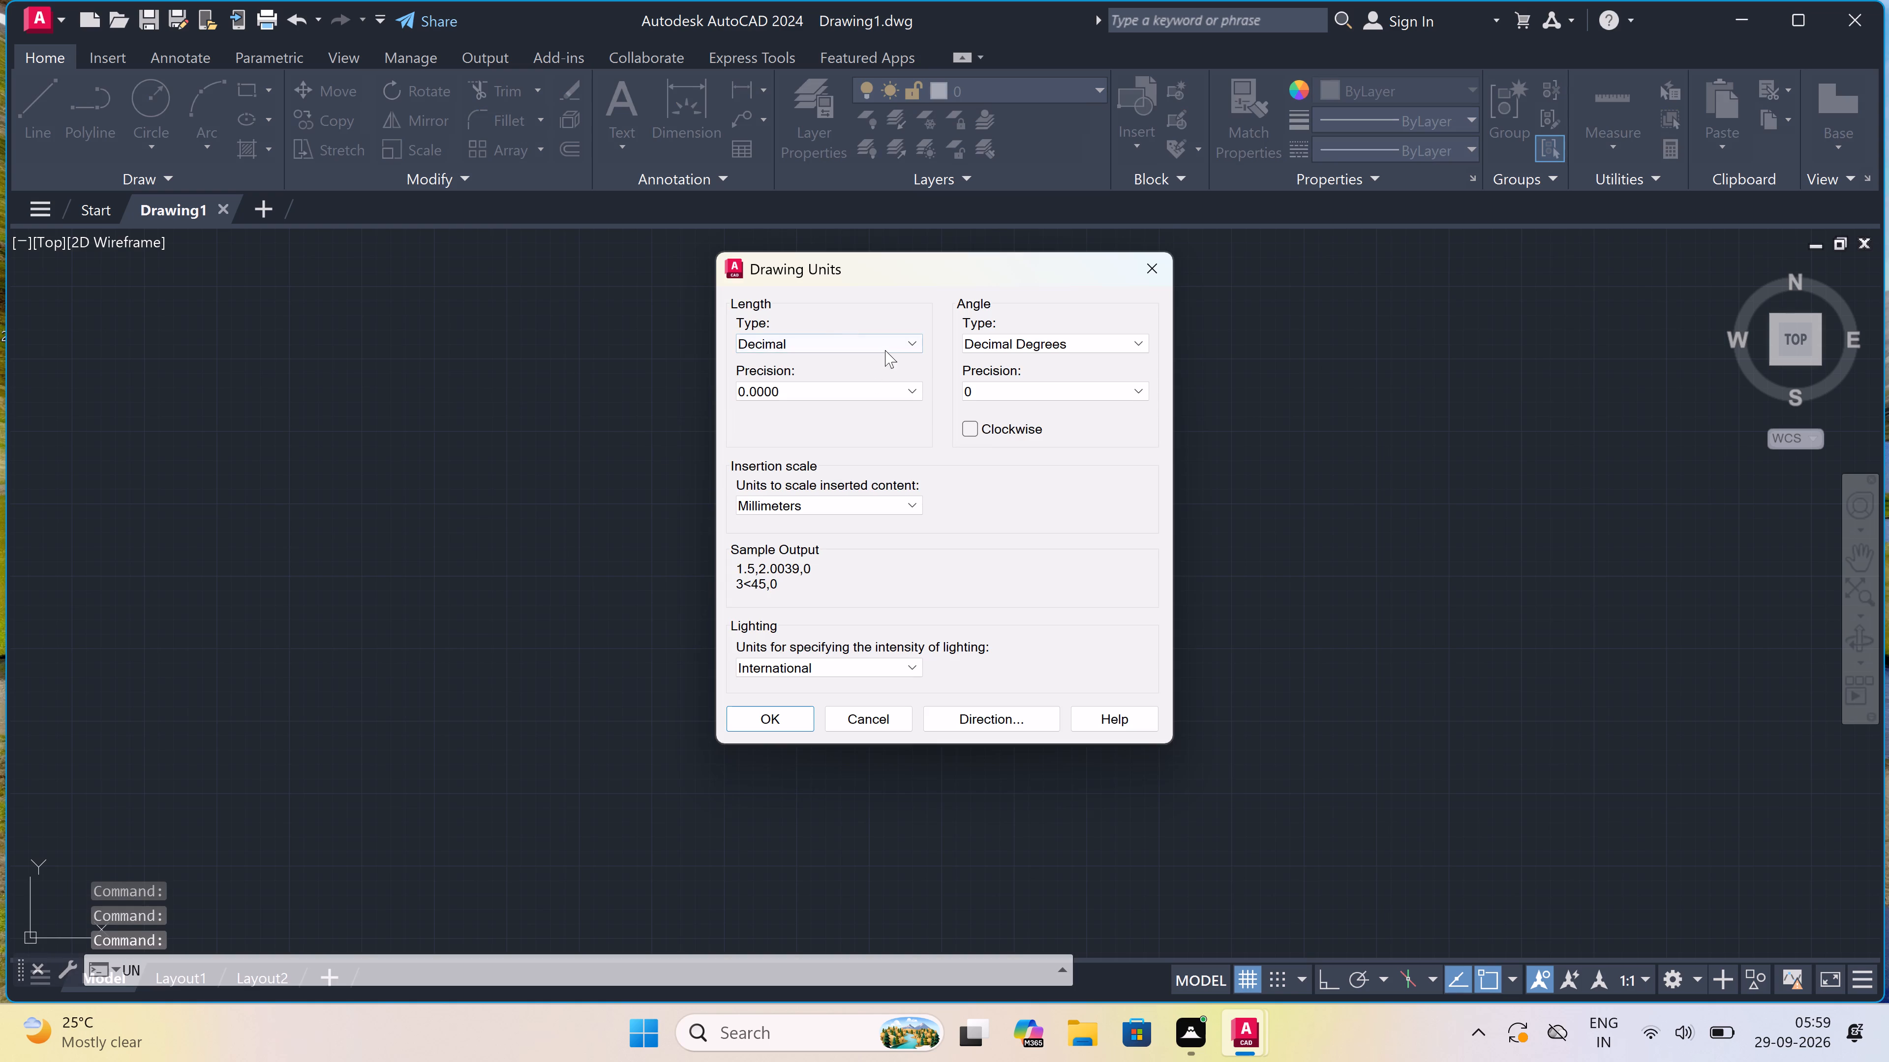
pyautogui.click(885, 347)
pyautogui.doubleClick(880, 387)
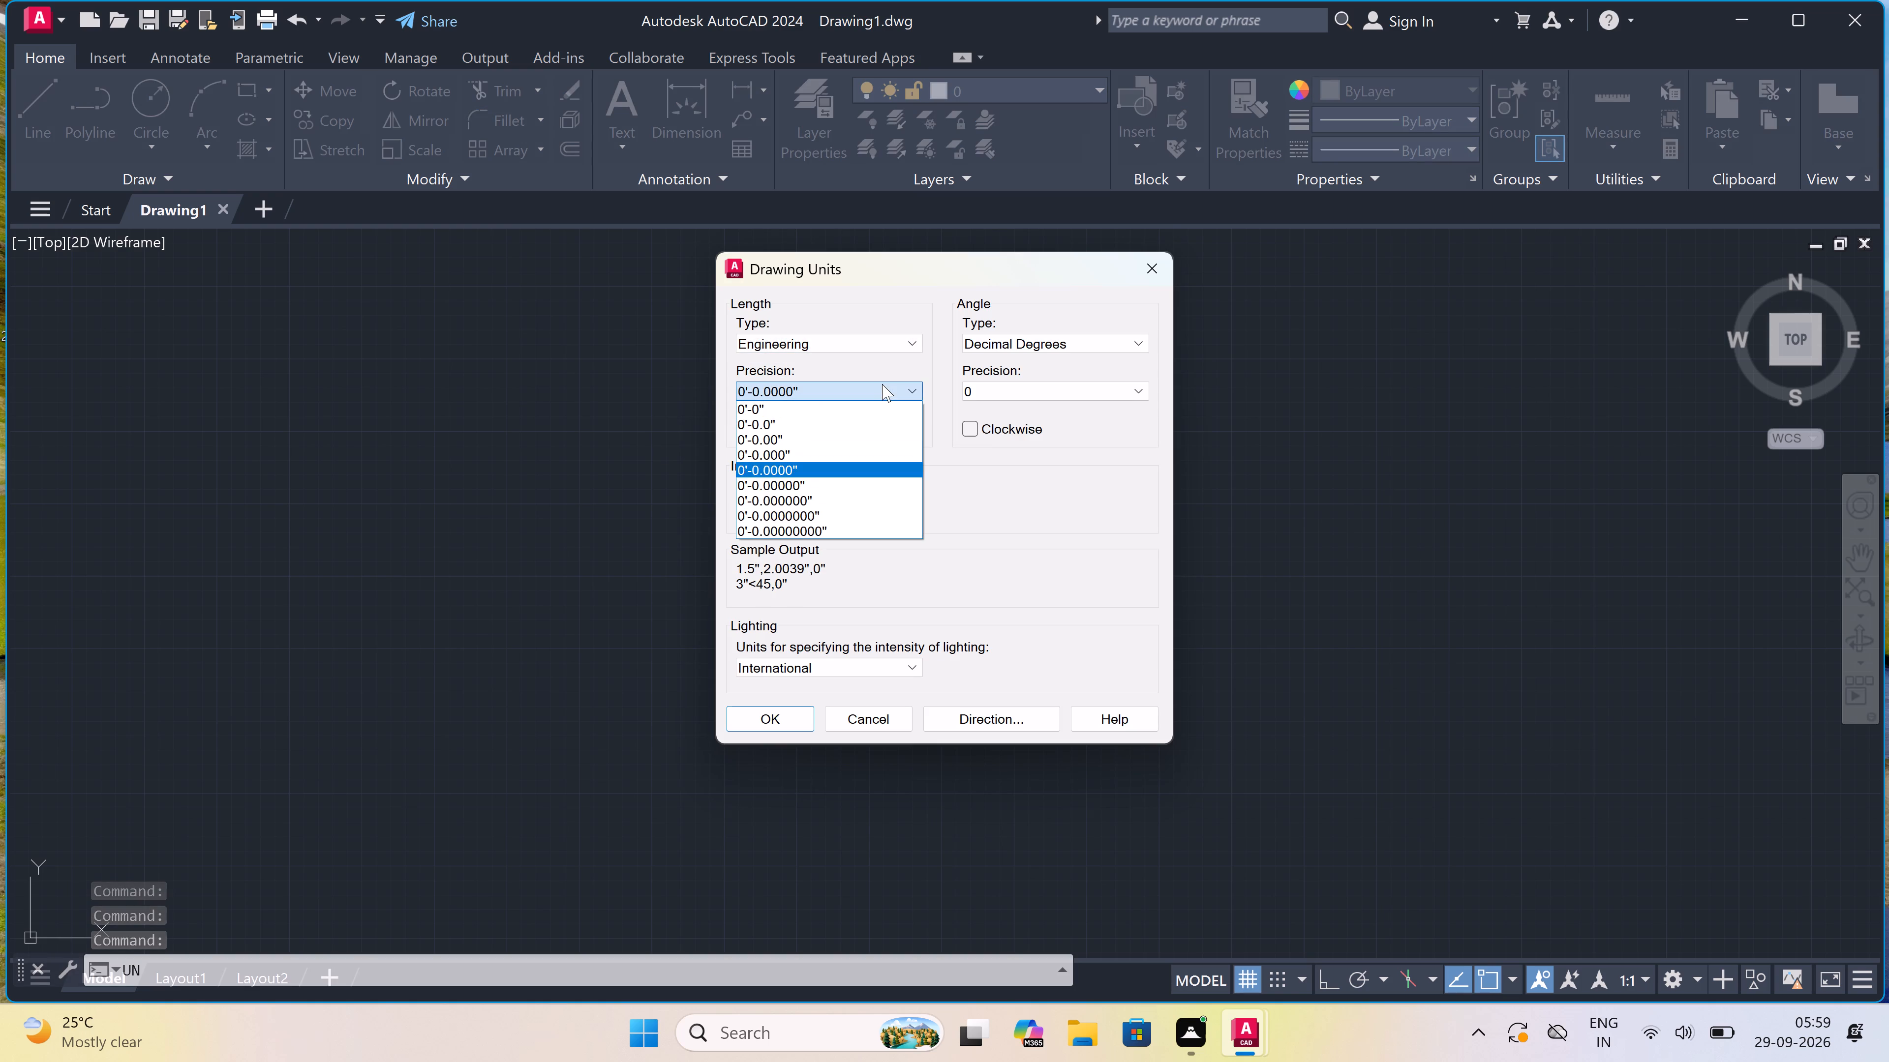
pyautogui.click(821, 403)
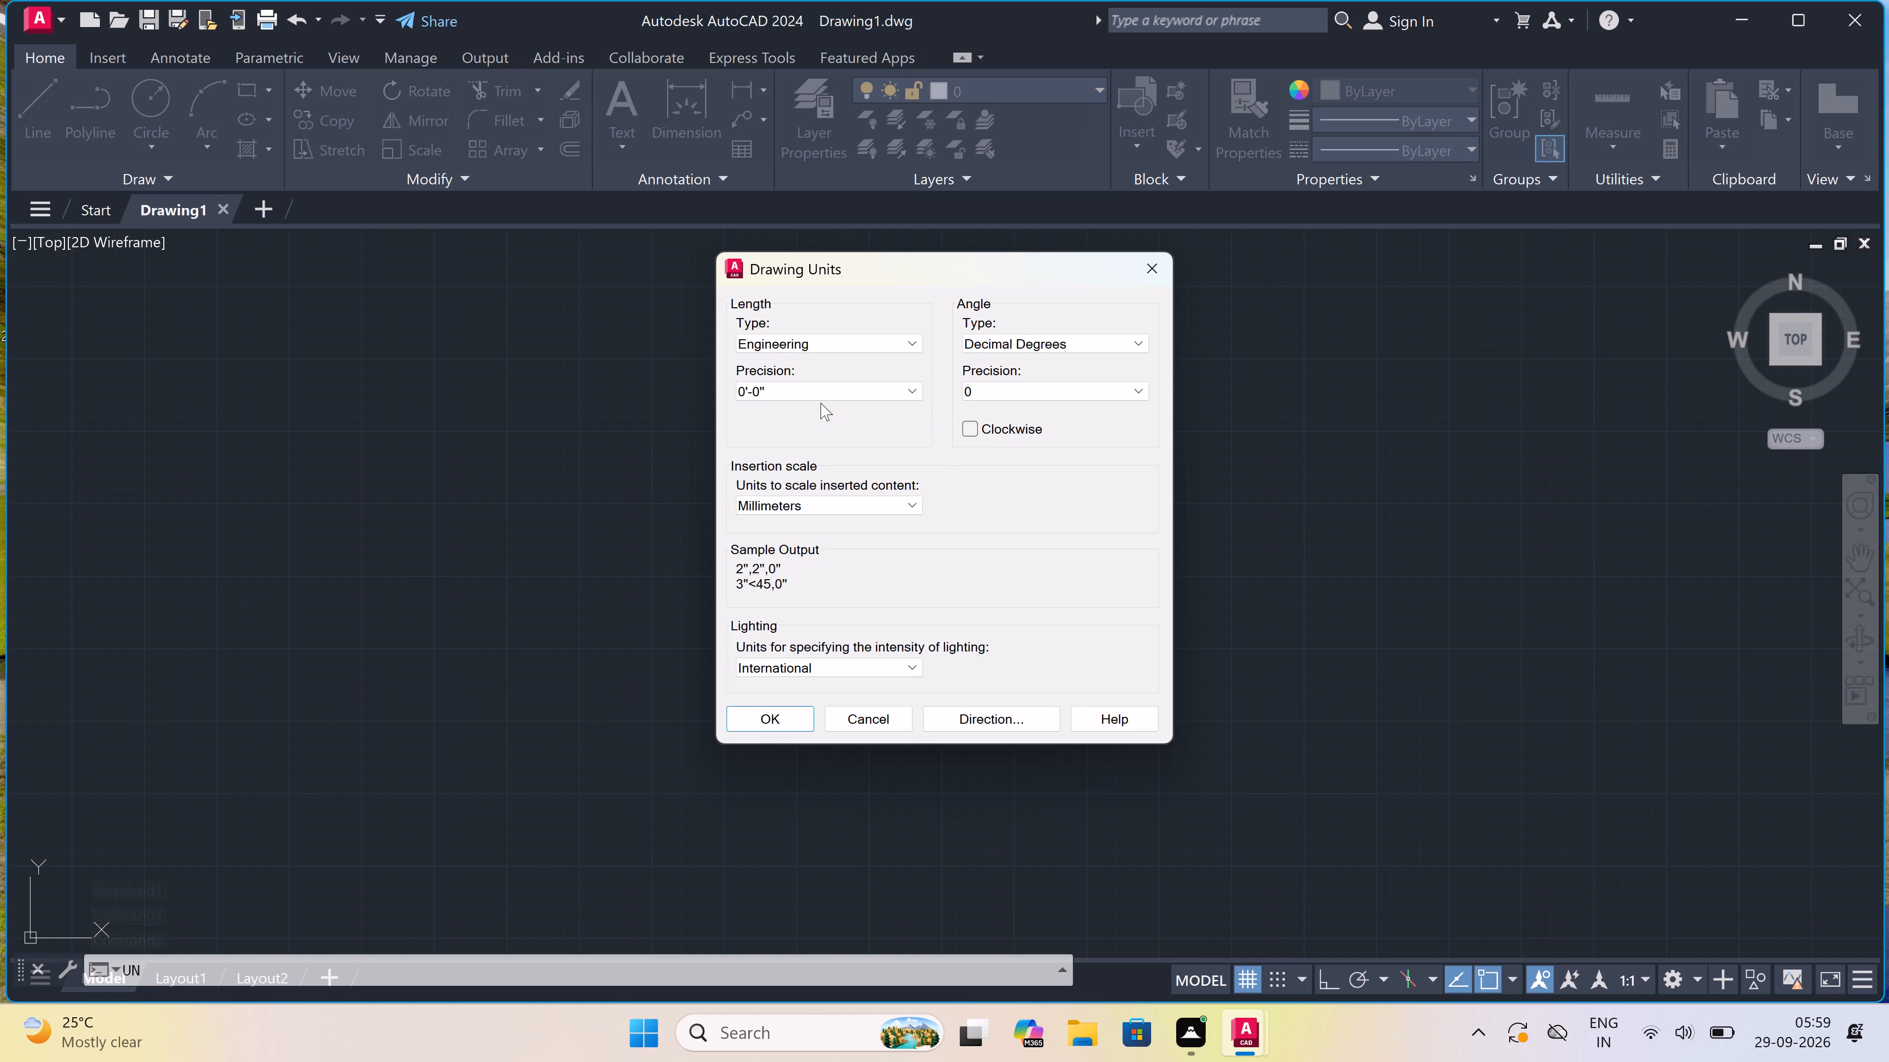
pyautogui.click(811, 501)
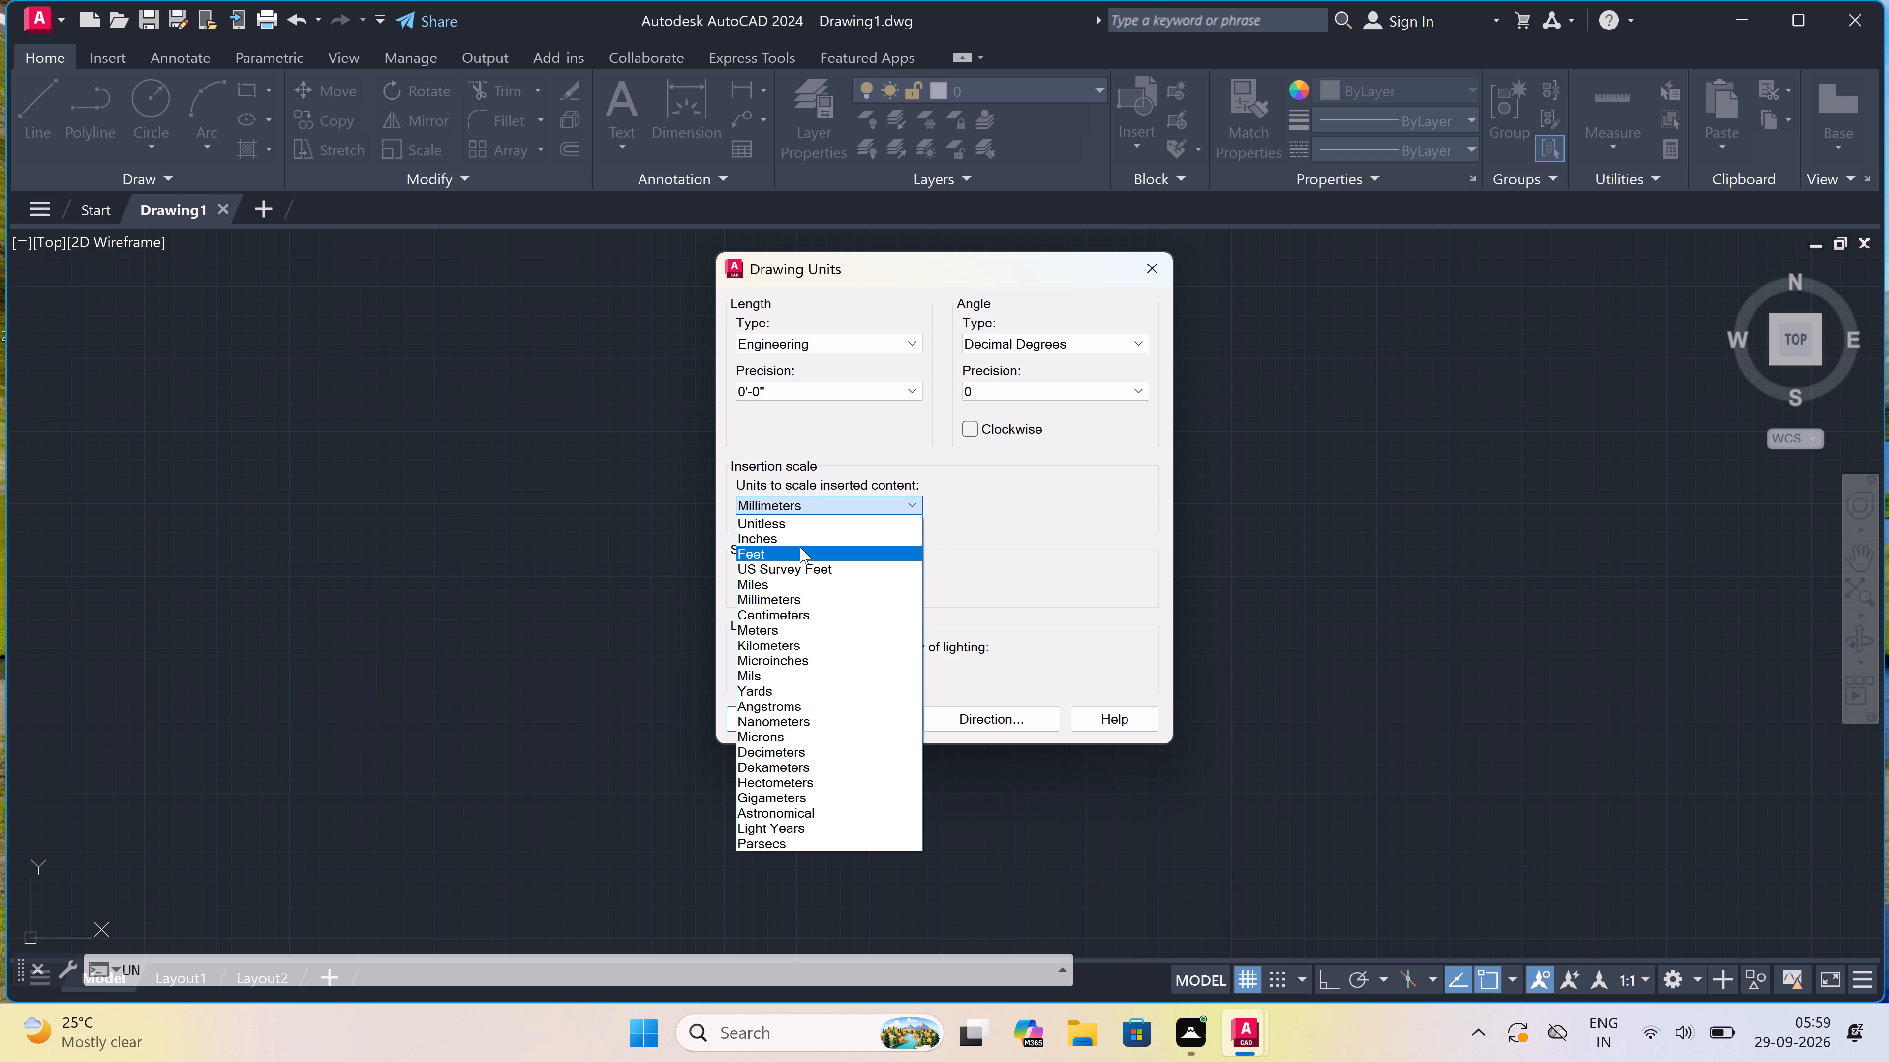
pyautogui.click(800, 540)
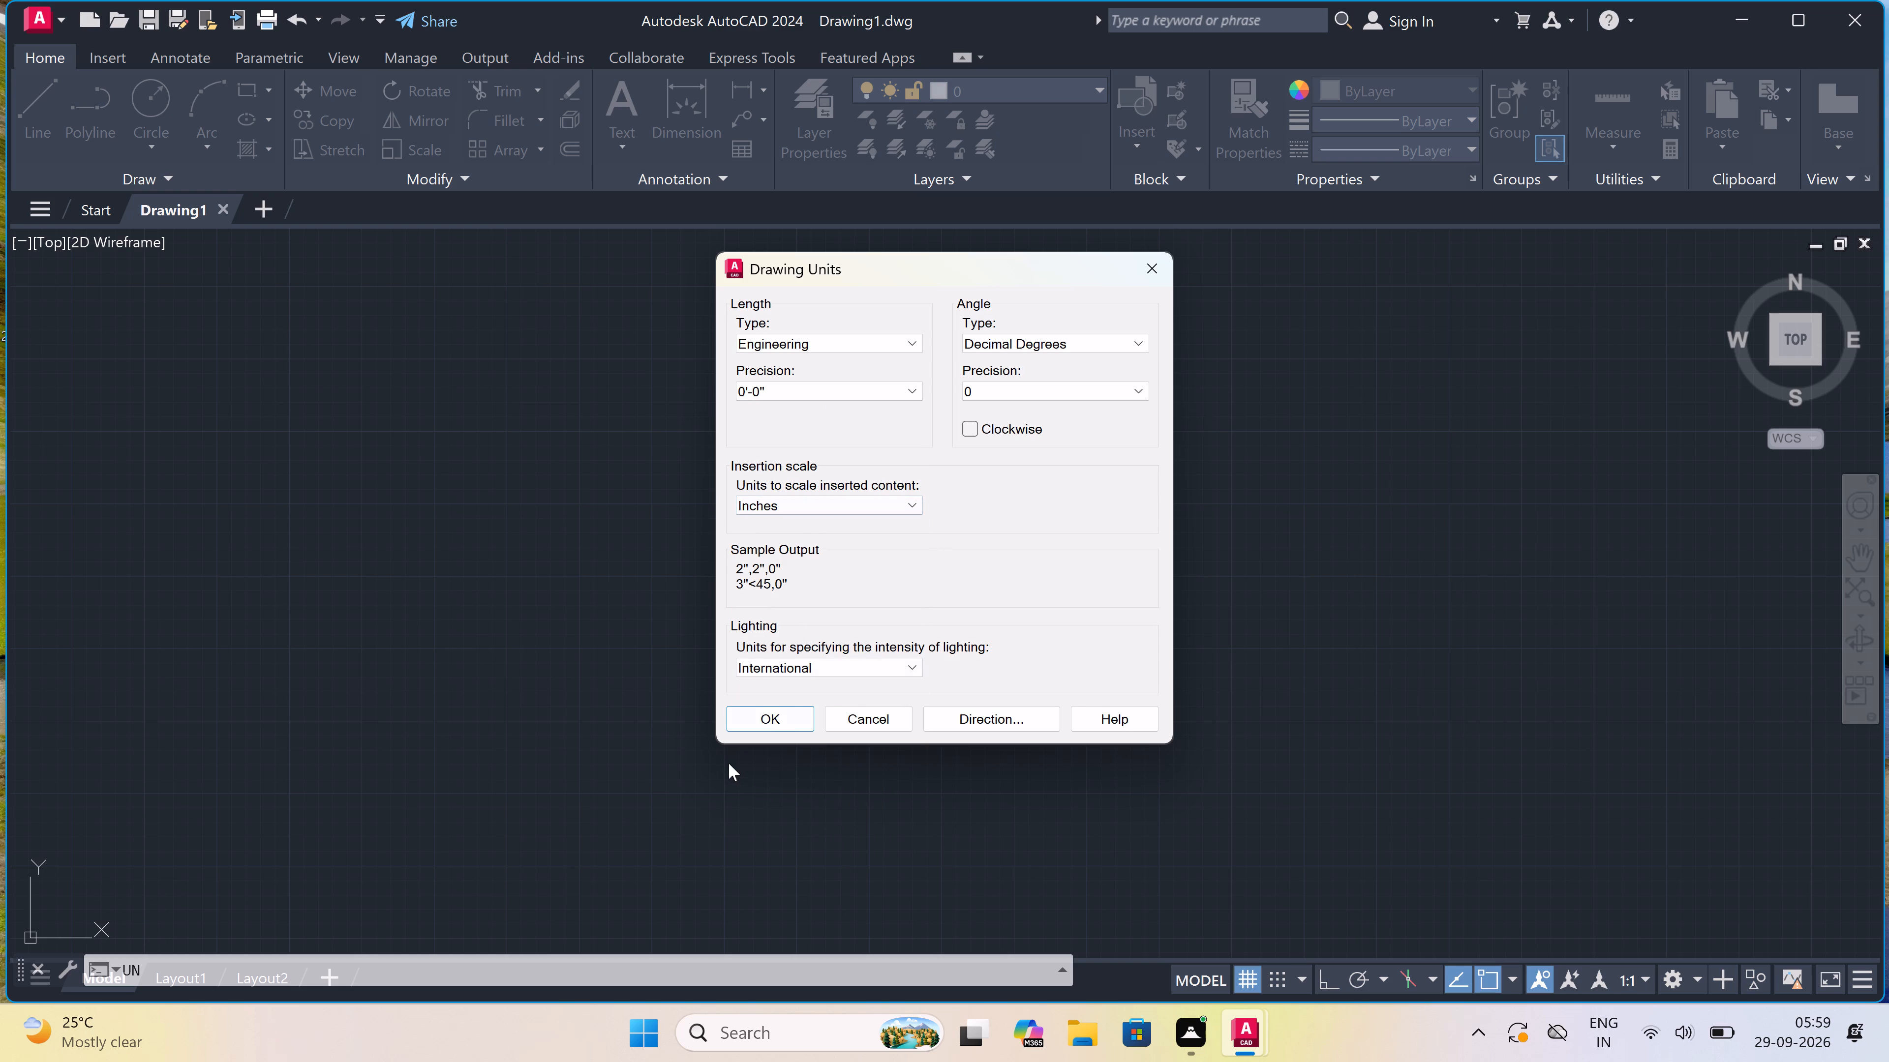
pyautogui.click(757, 712)
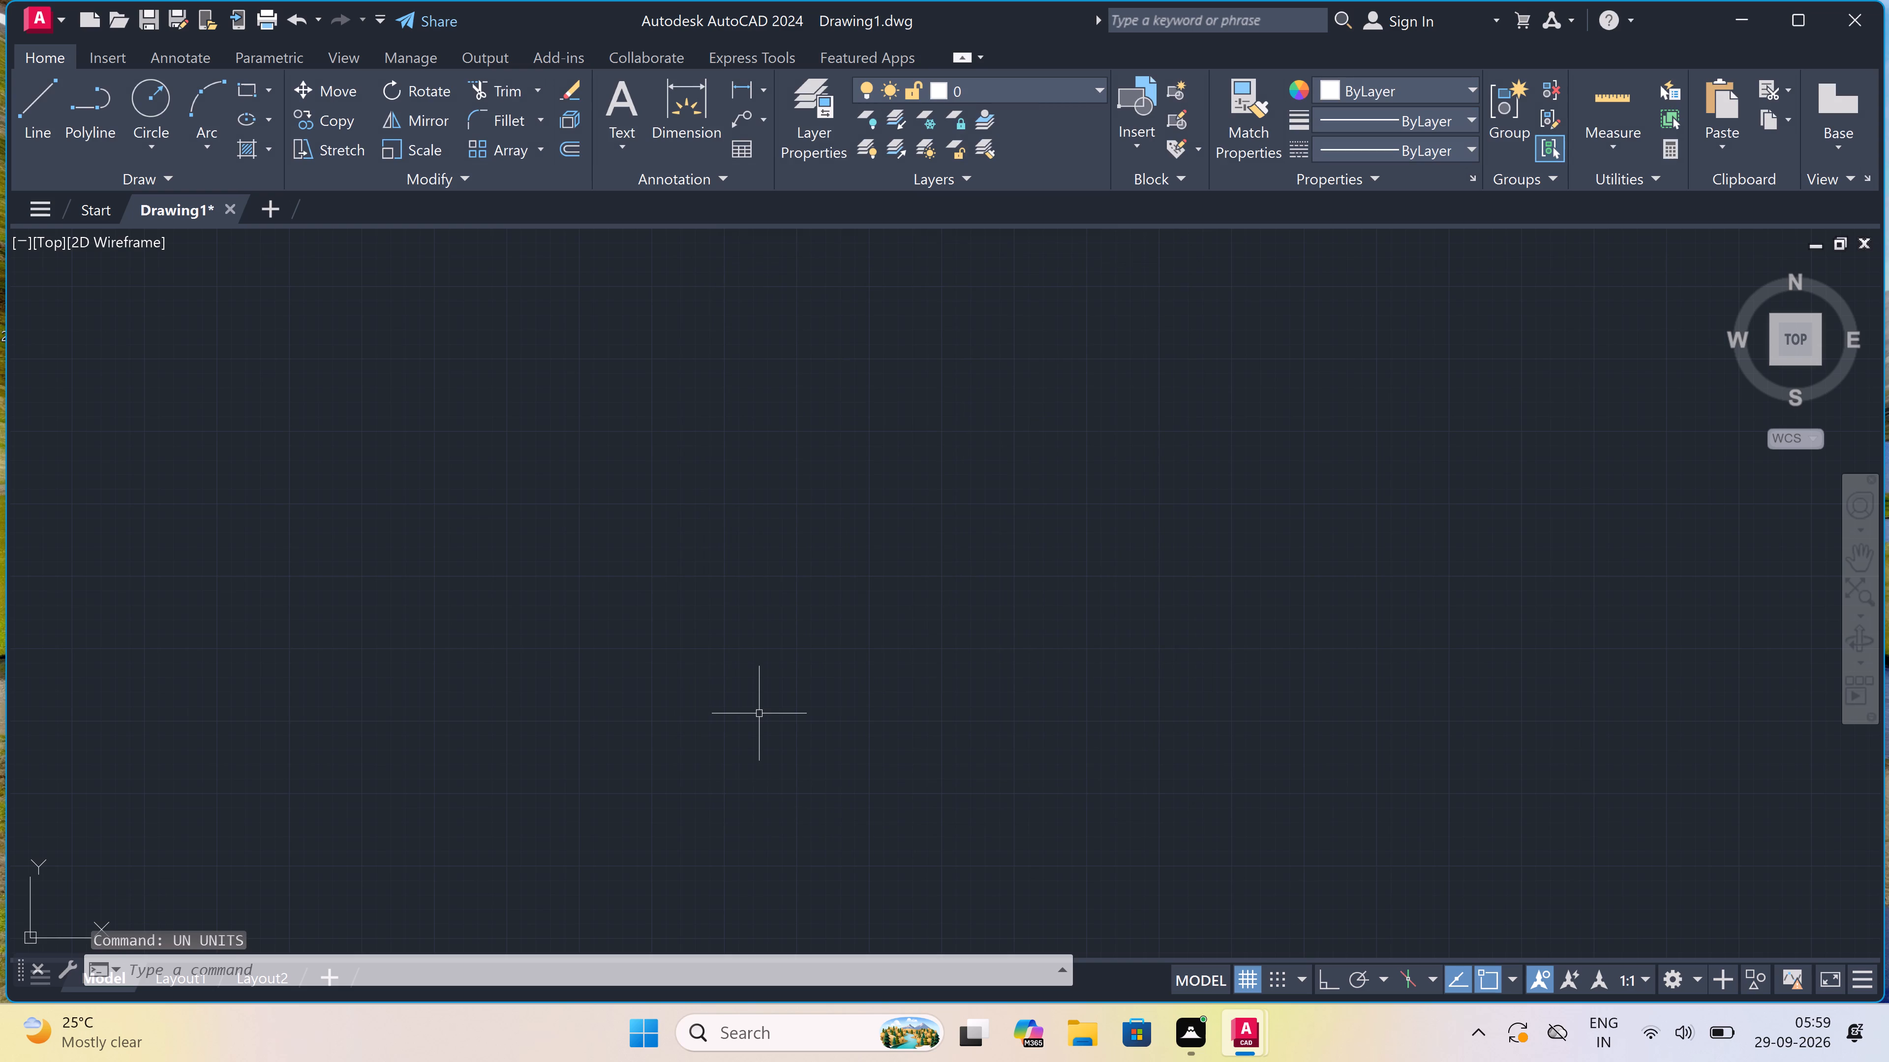
# Draw one vertical and one horizontal construction line crossing at a common point, with Ortho on.
pyautogui.write('xl')
pyautogui.press('space')
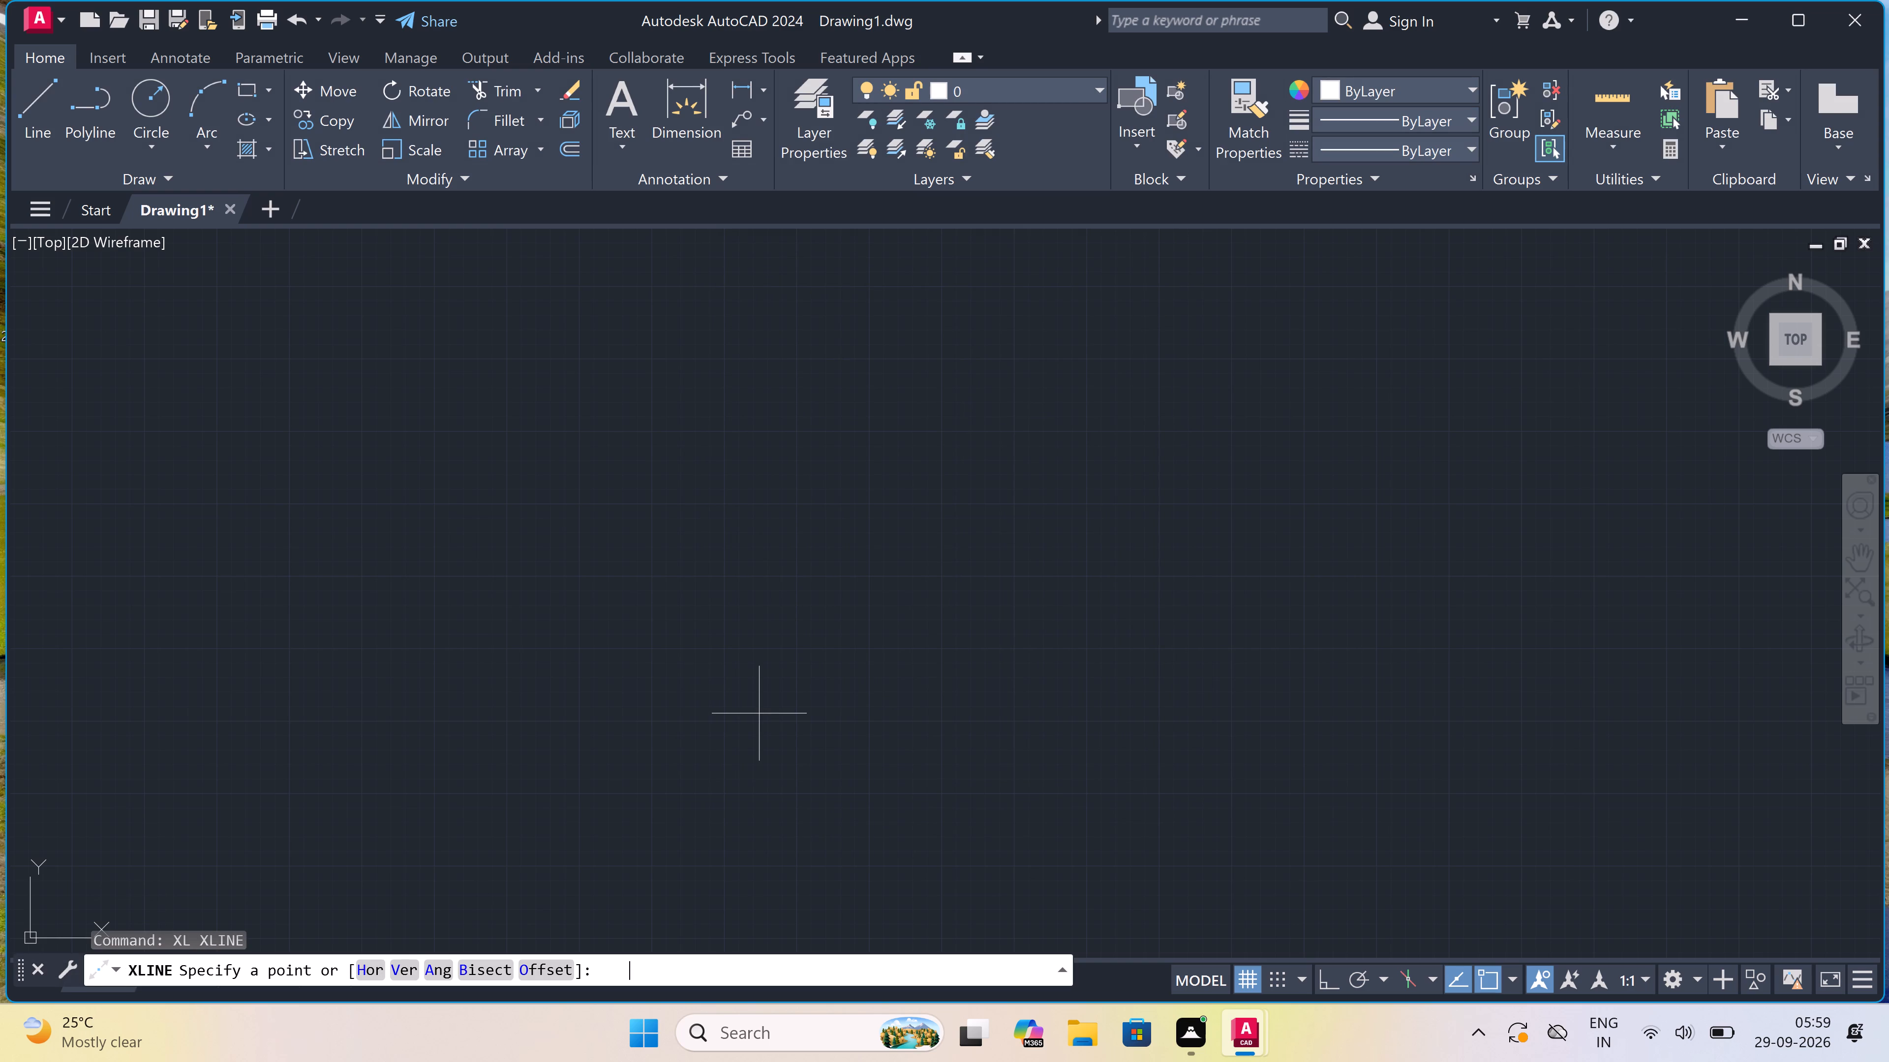
pyautogui.click(420, 229)
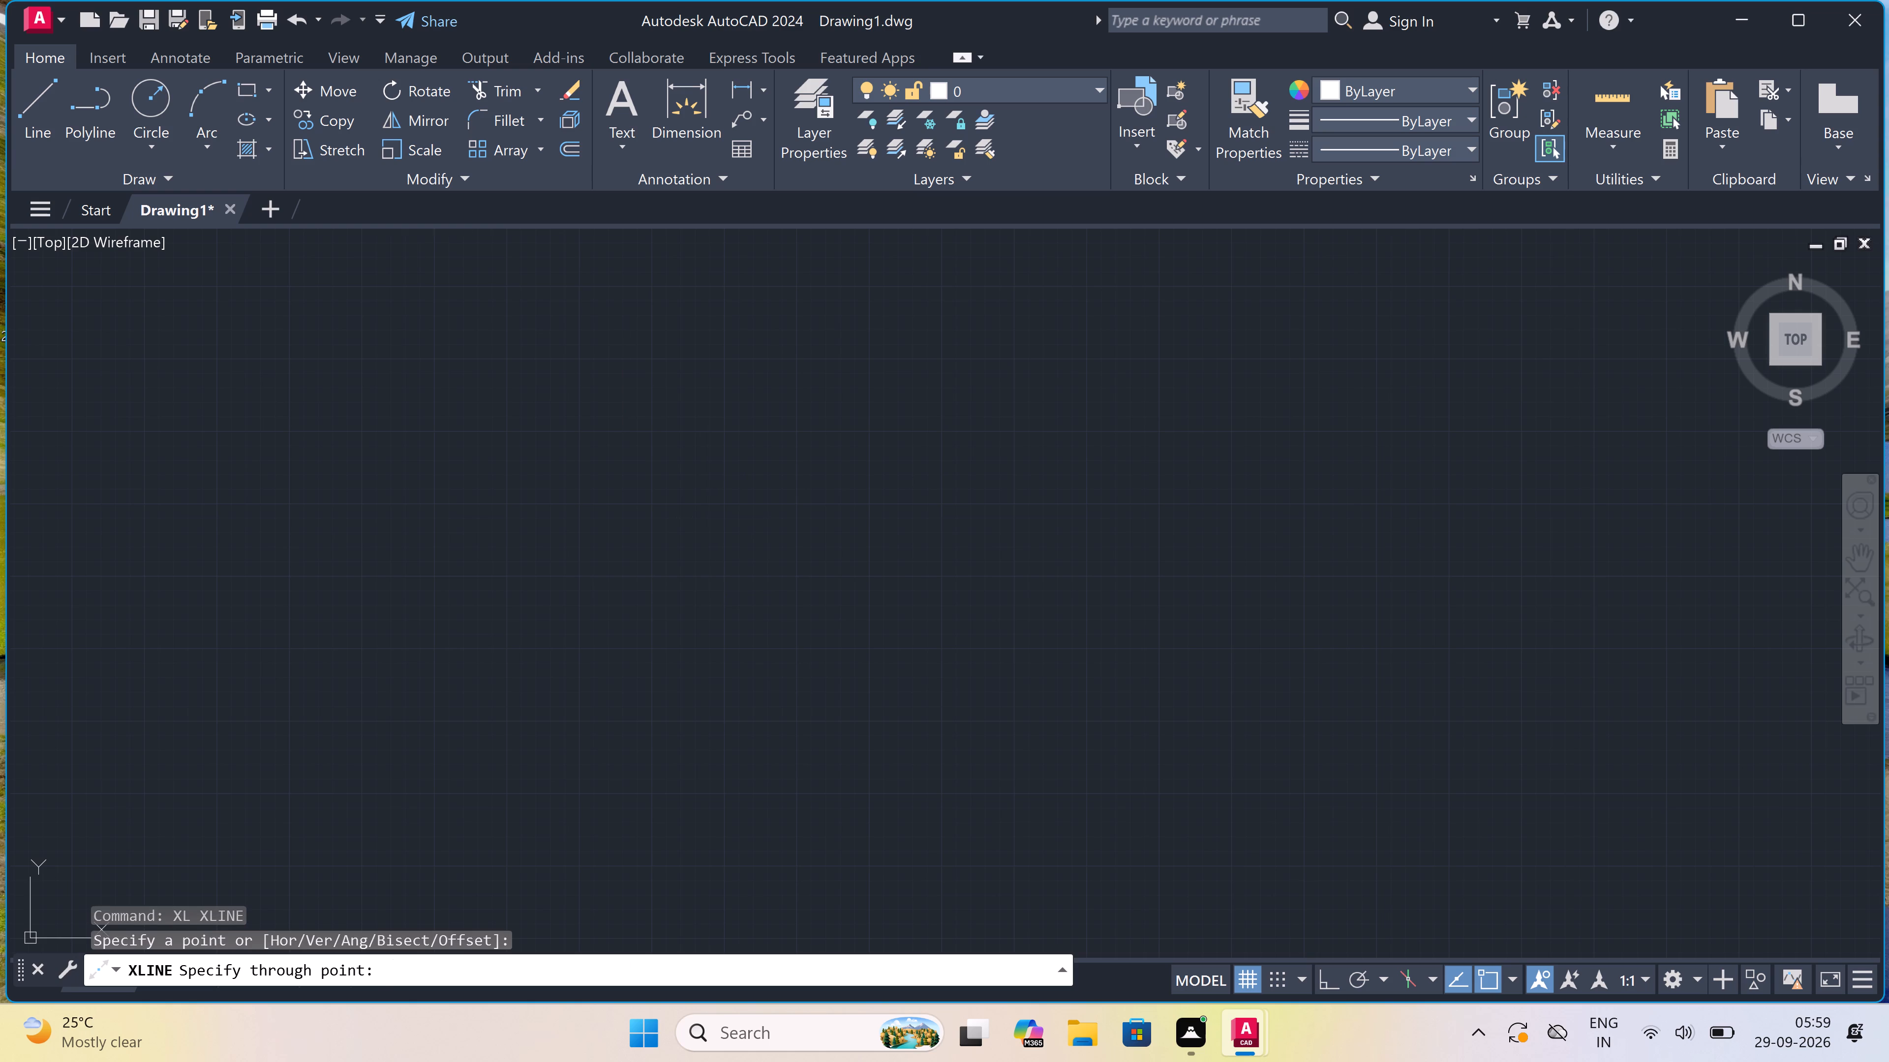
pyautogui.press('F8')
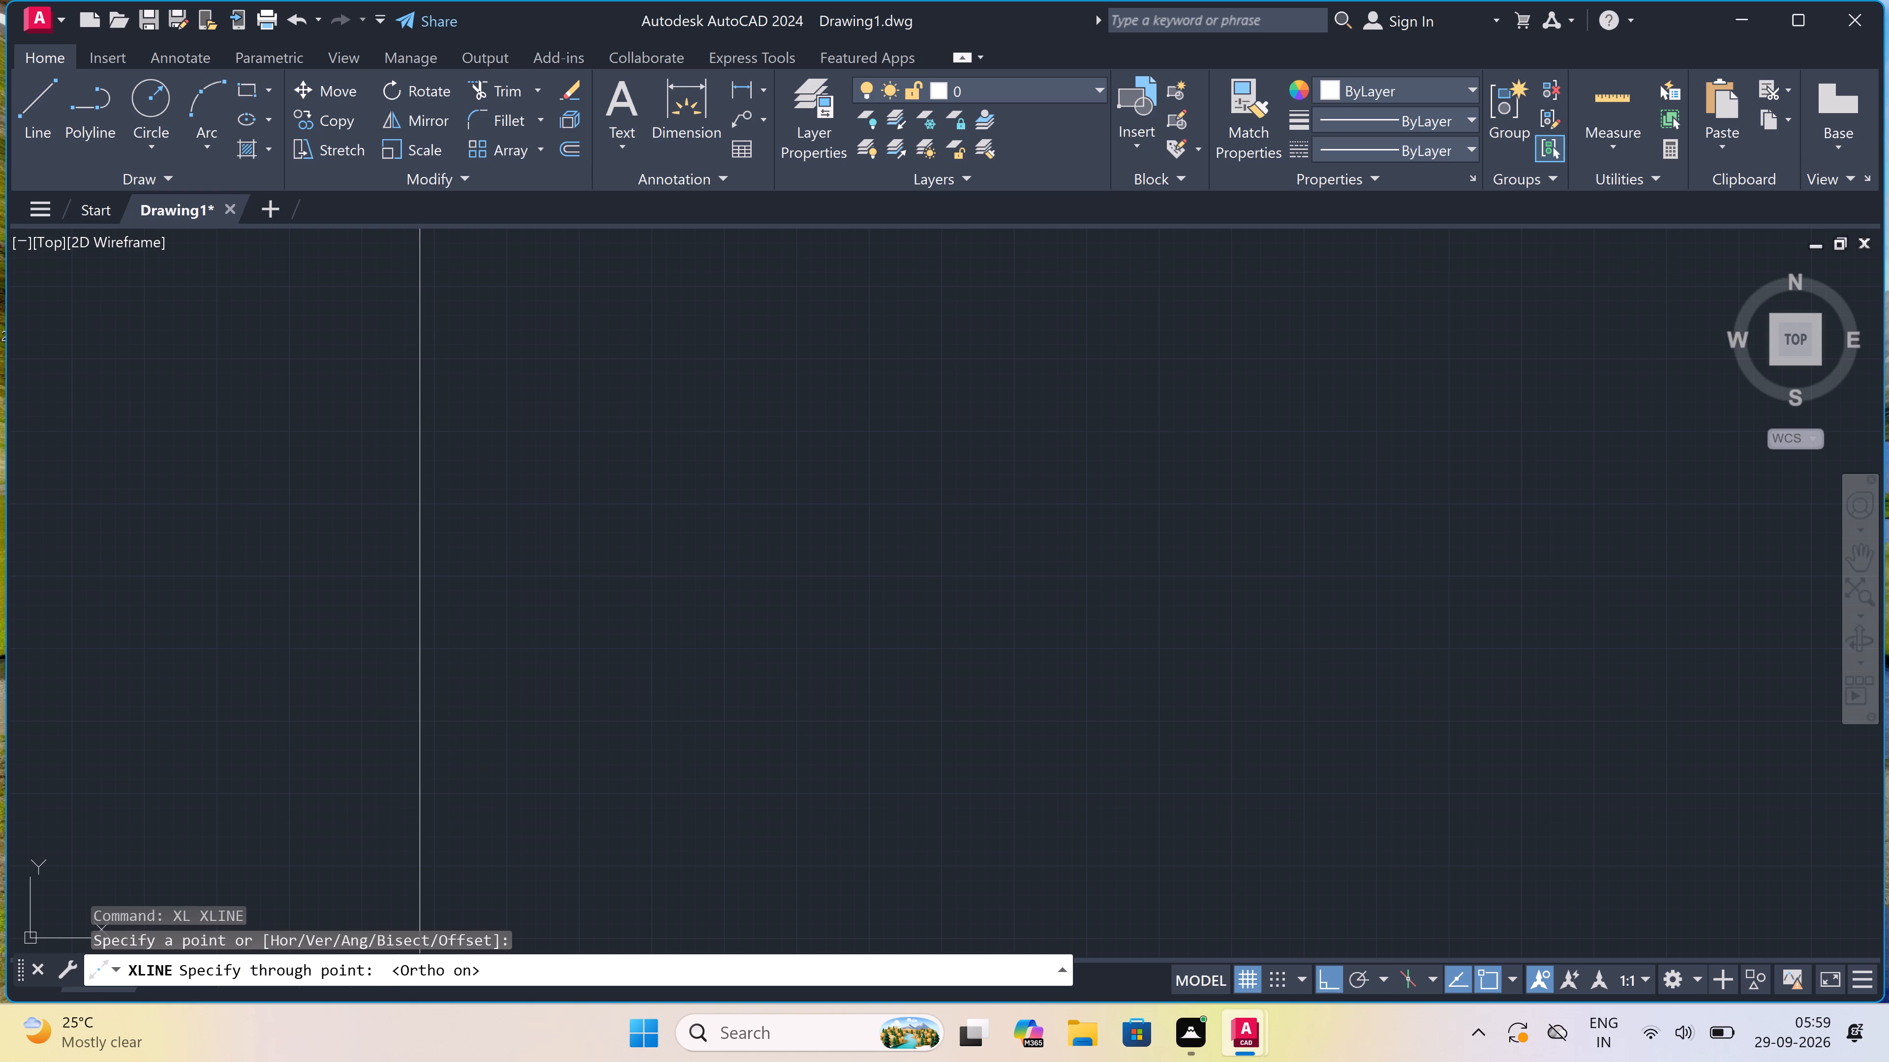
pyautogui.click(416, 456)
pyautogui.click(455, 383)
pyautogui.click(103, 461)
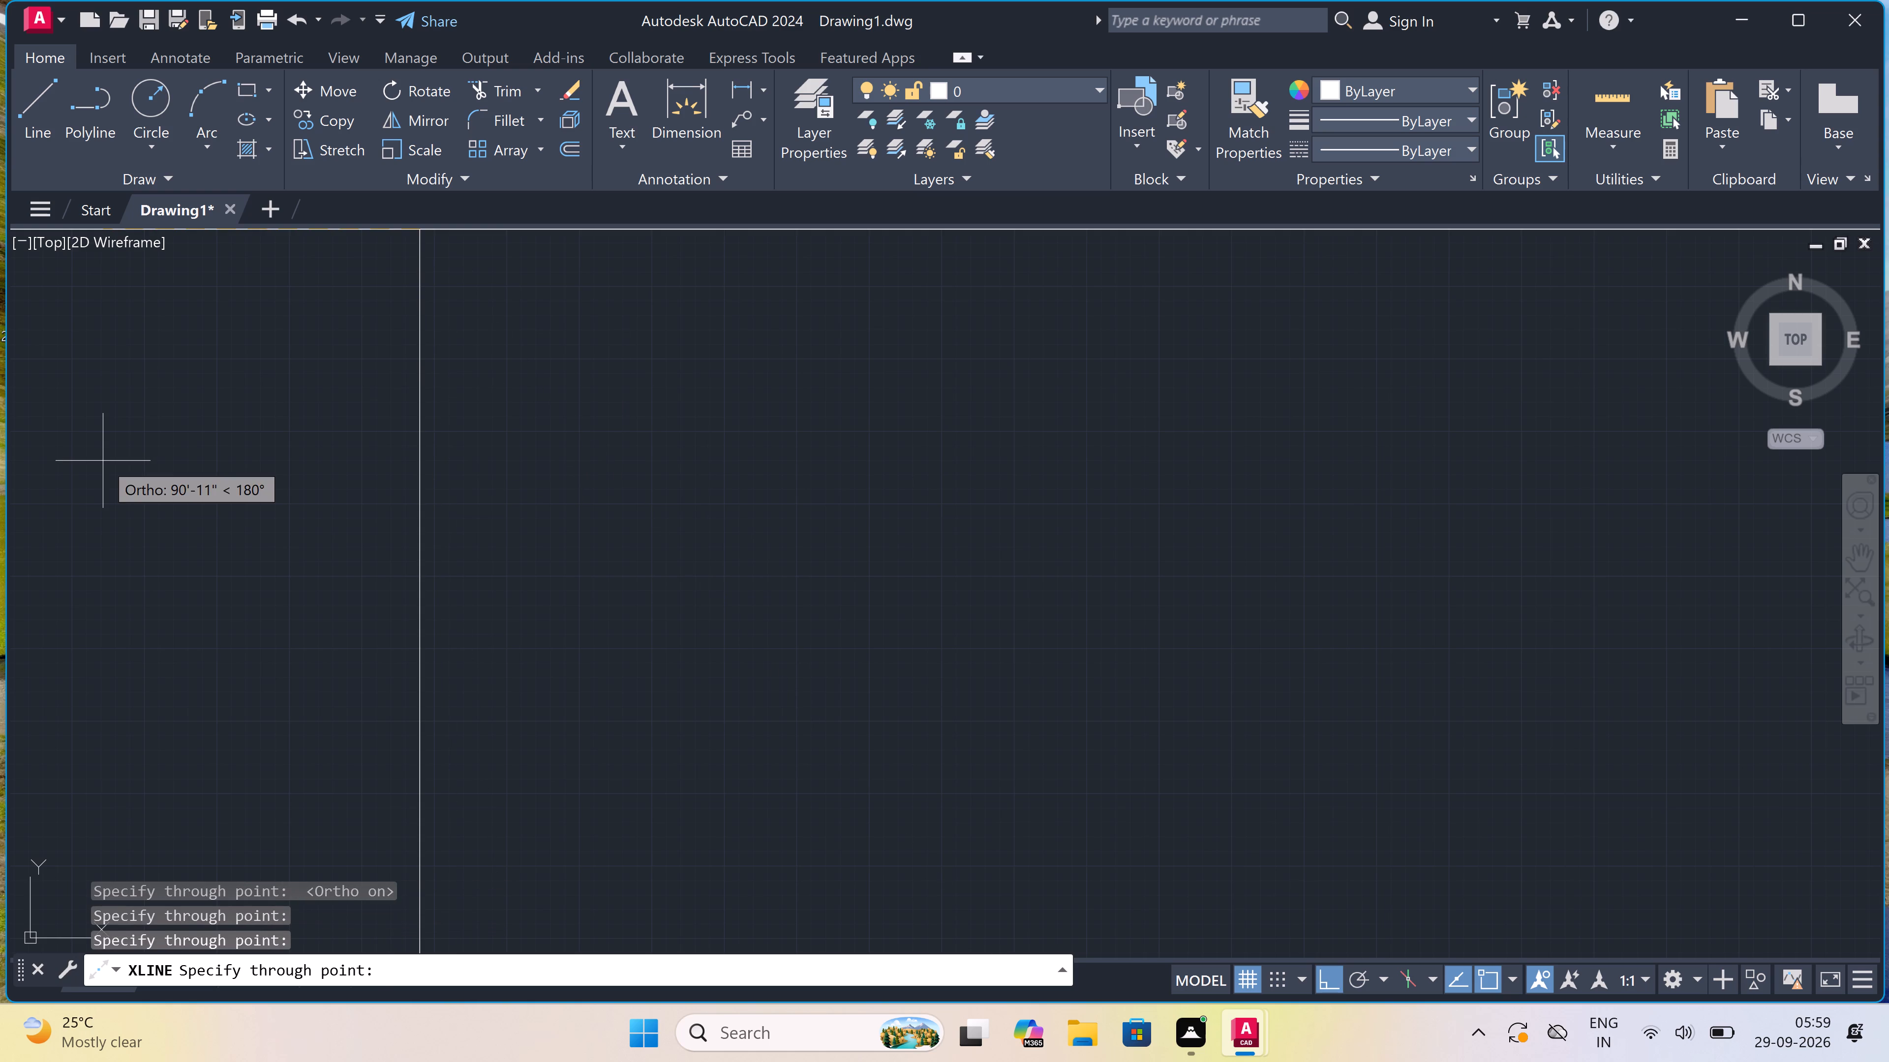
pyautogui.press('Escape')
# Trim the construction lines above and to the left of their crossing to form the plan's upper-left corner.
pyautogui.scroll(-3, 232, 471)
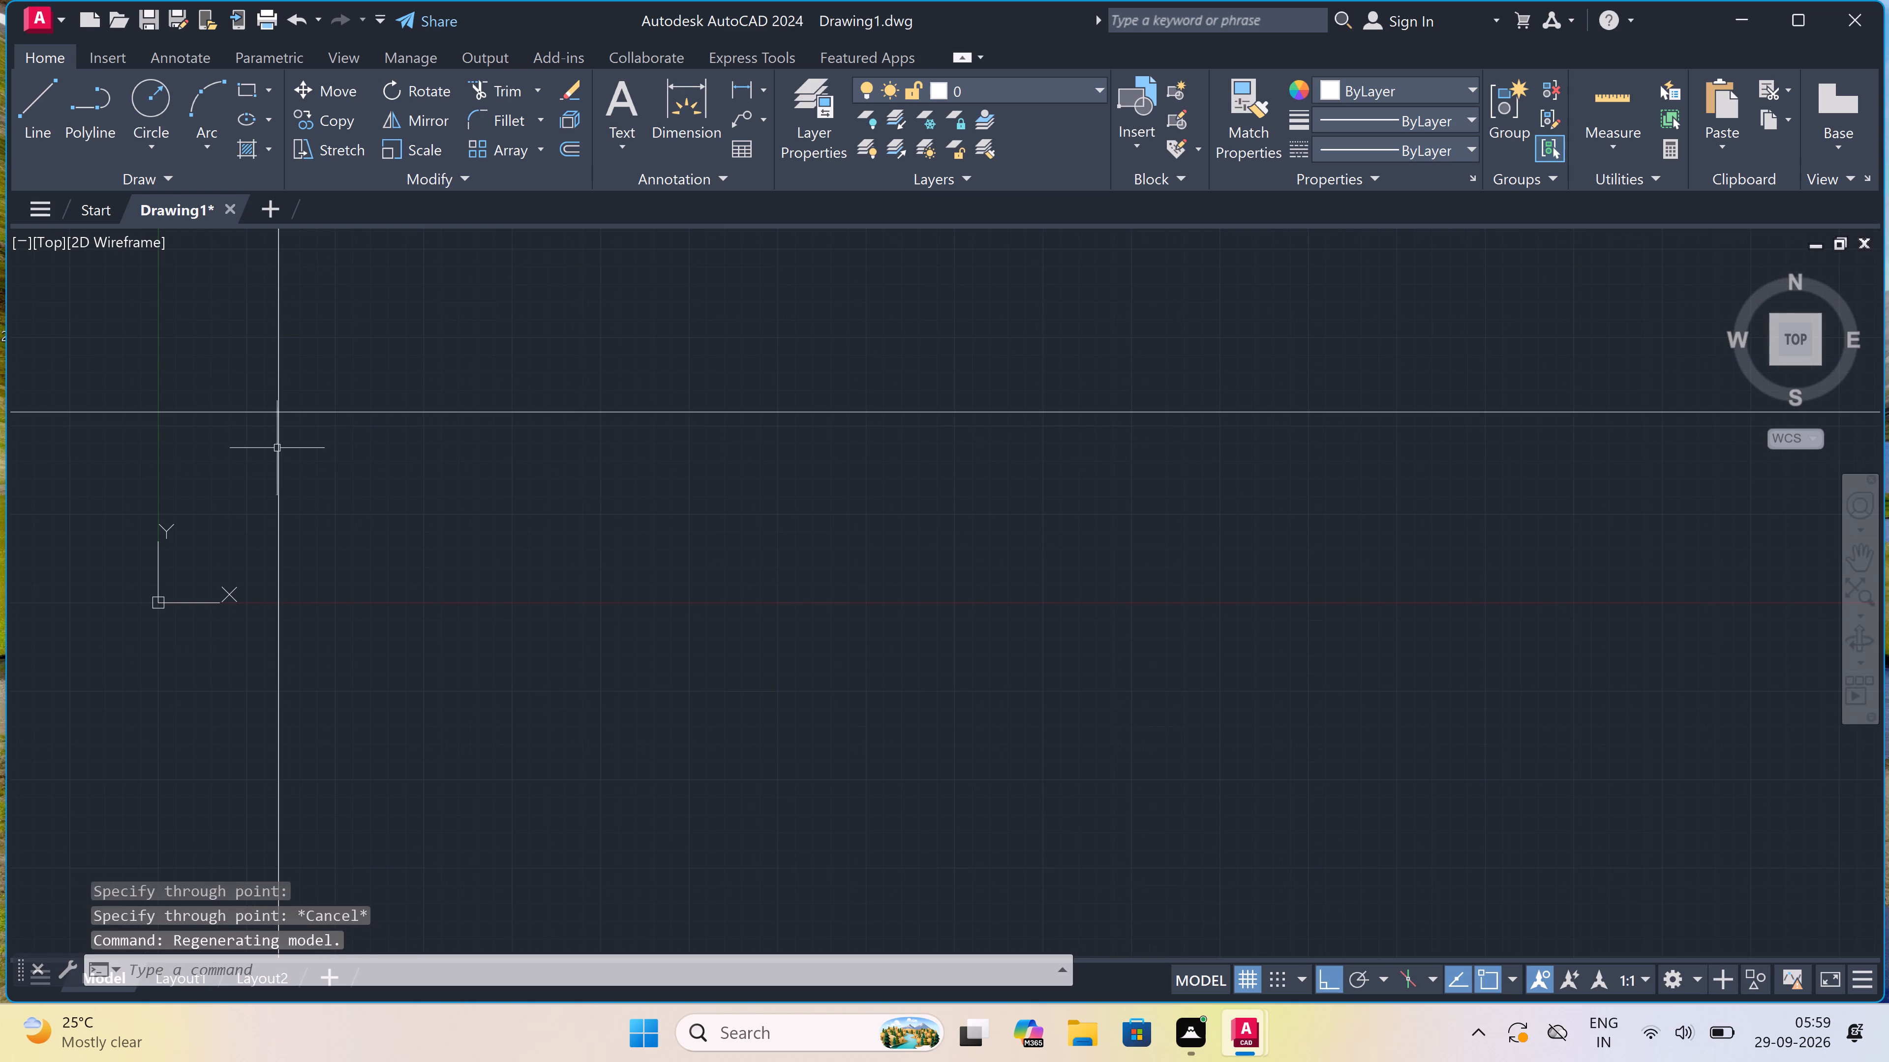
pyautogui.scroll(3, 271, 431)
pyautogui.scroll(2, 282, 360)
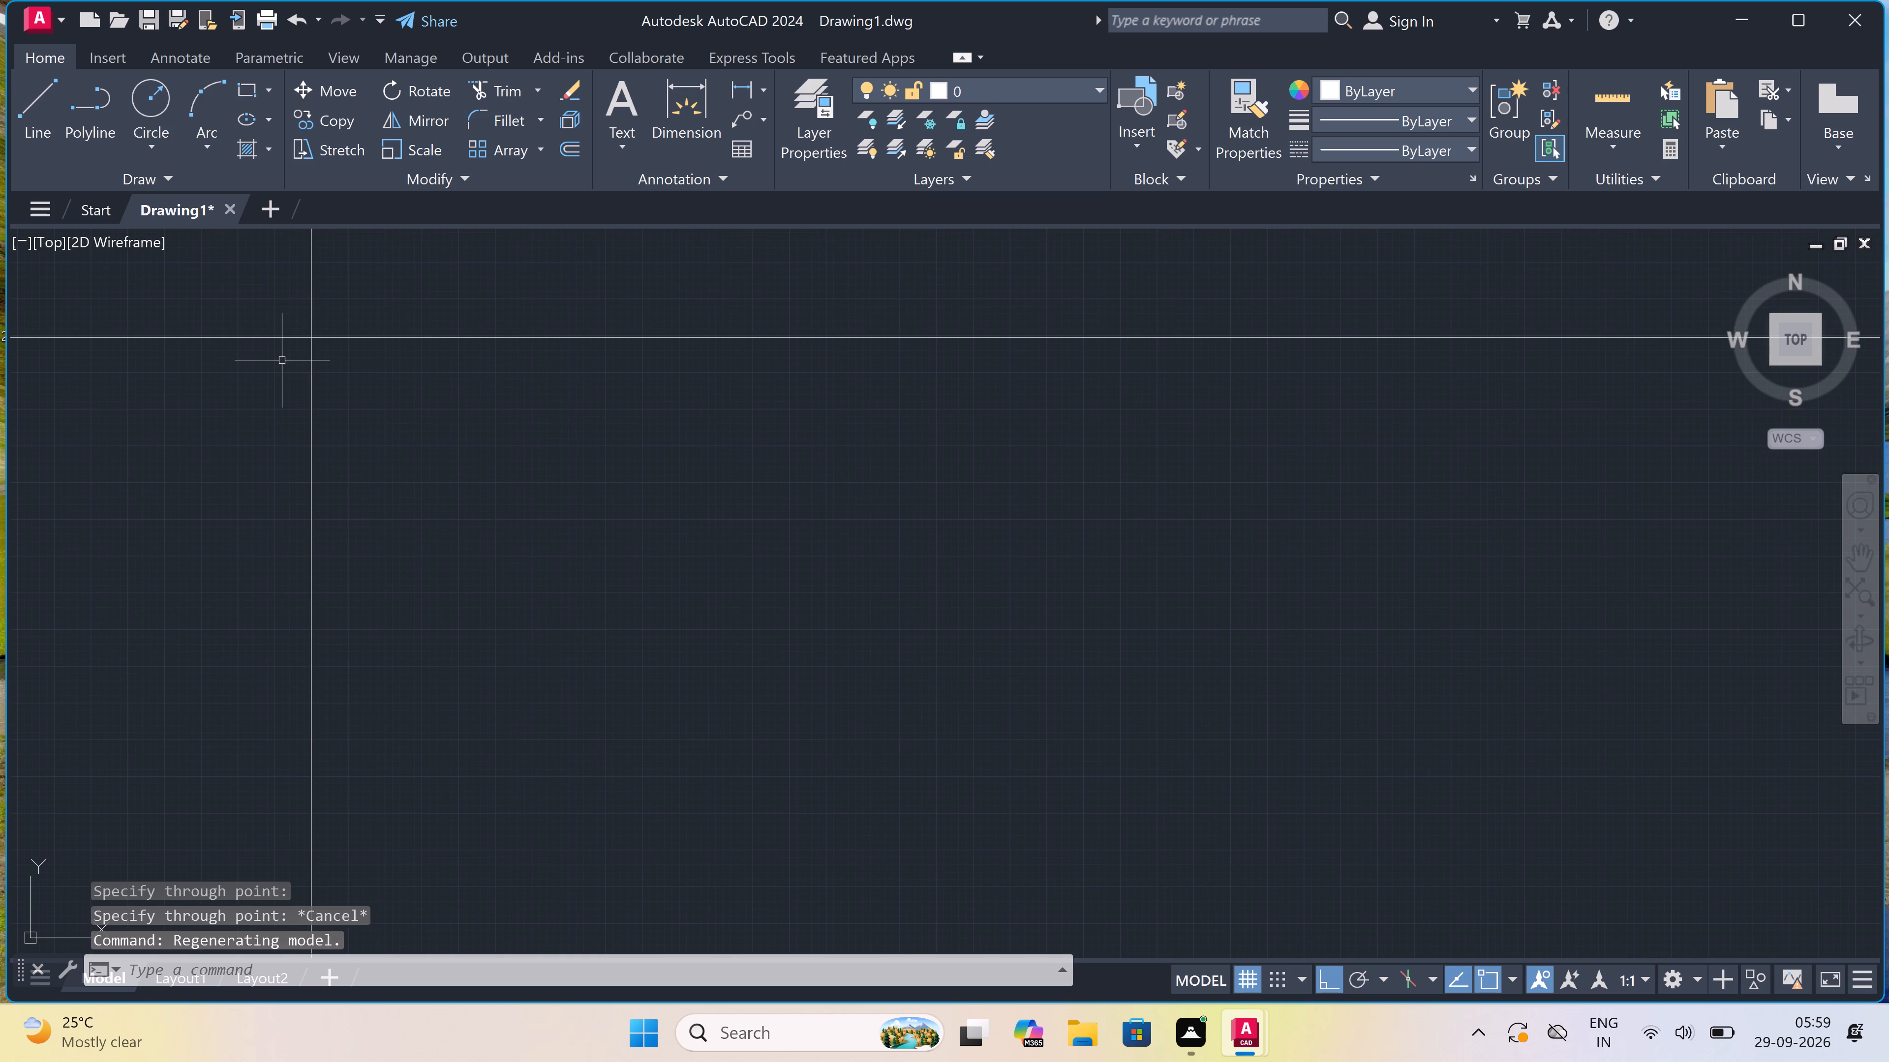
pyautogui.write('tr')
pyautogui.press('space')
pyautogui.click(339, 257)
pyautogui.click(76, 364)
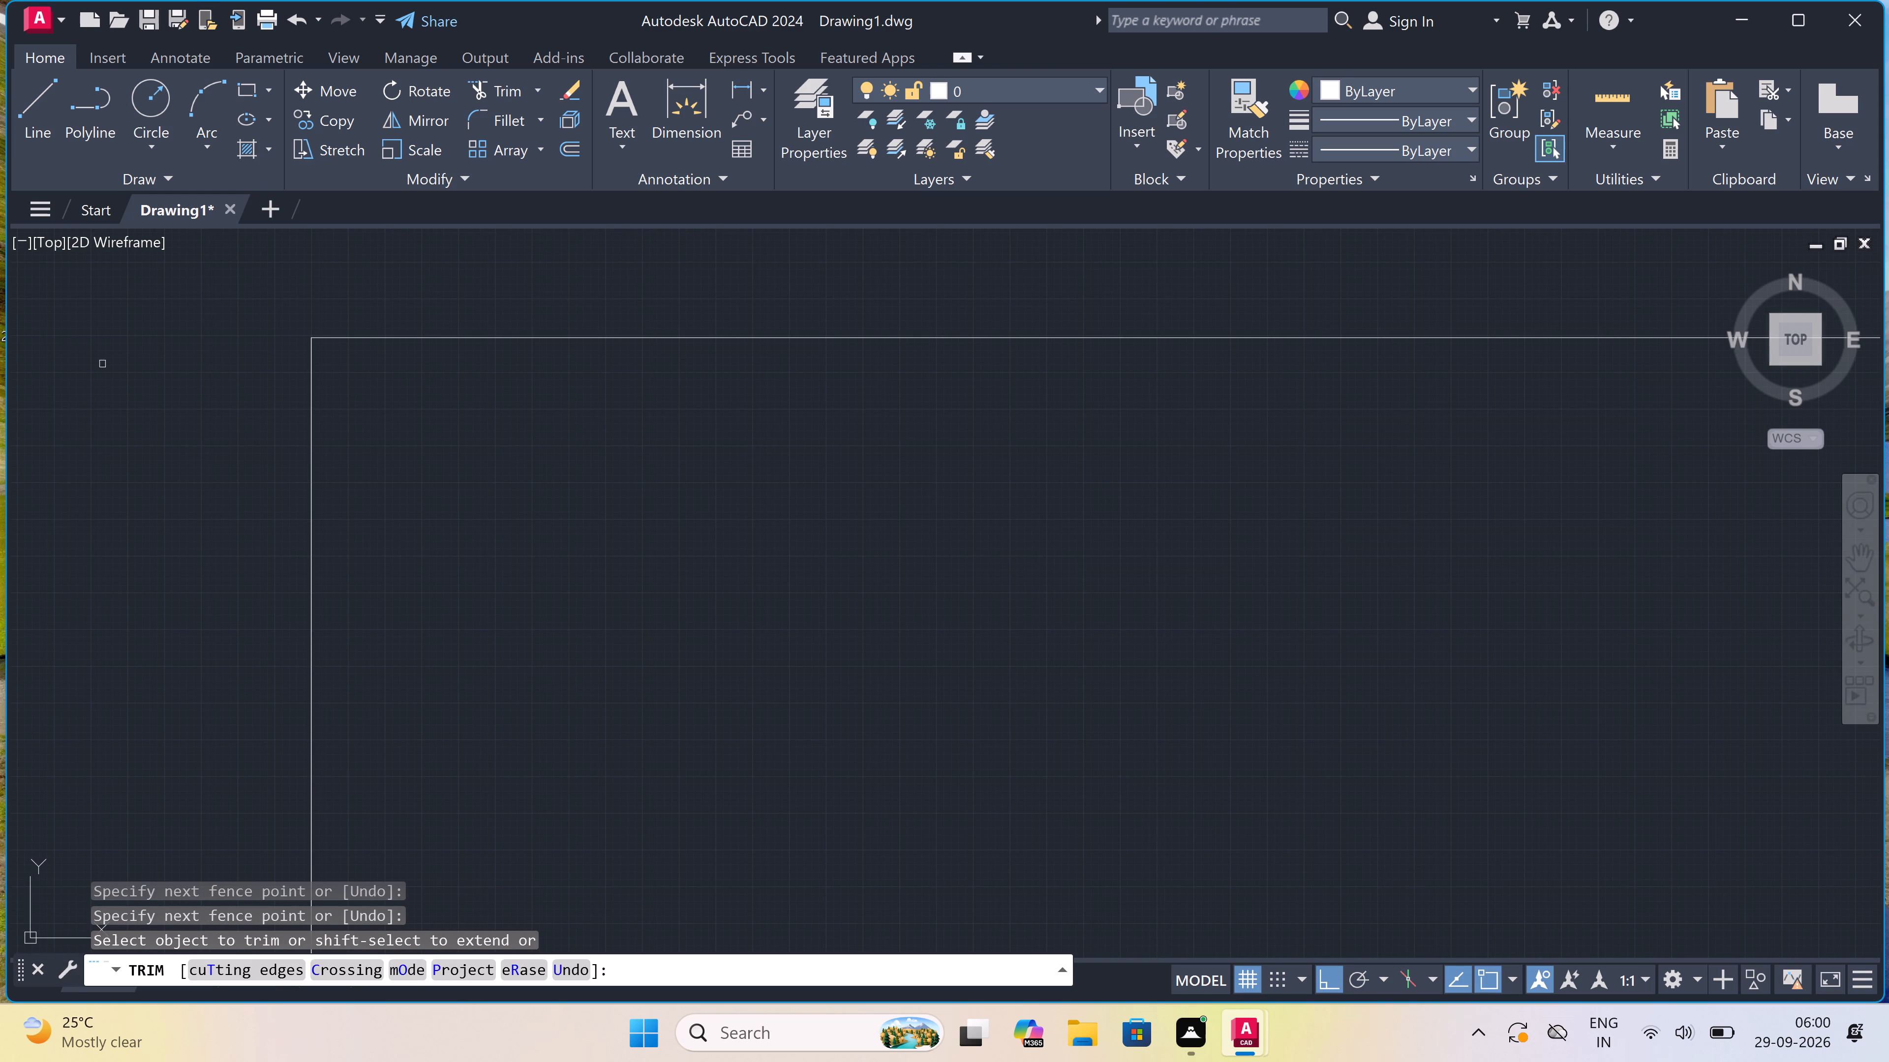
pyautogui.press('Escape')
# Offset the top horizontal and left vertical lines 4.5" inward to form the outer wall thickness.
pyautogui.scroll(2, 306, 336)
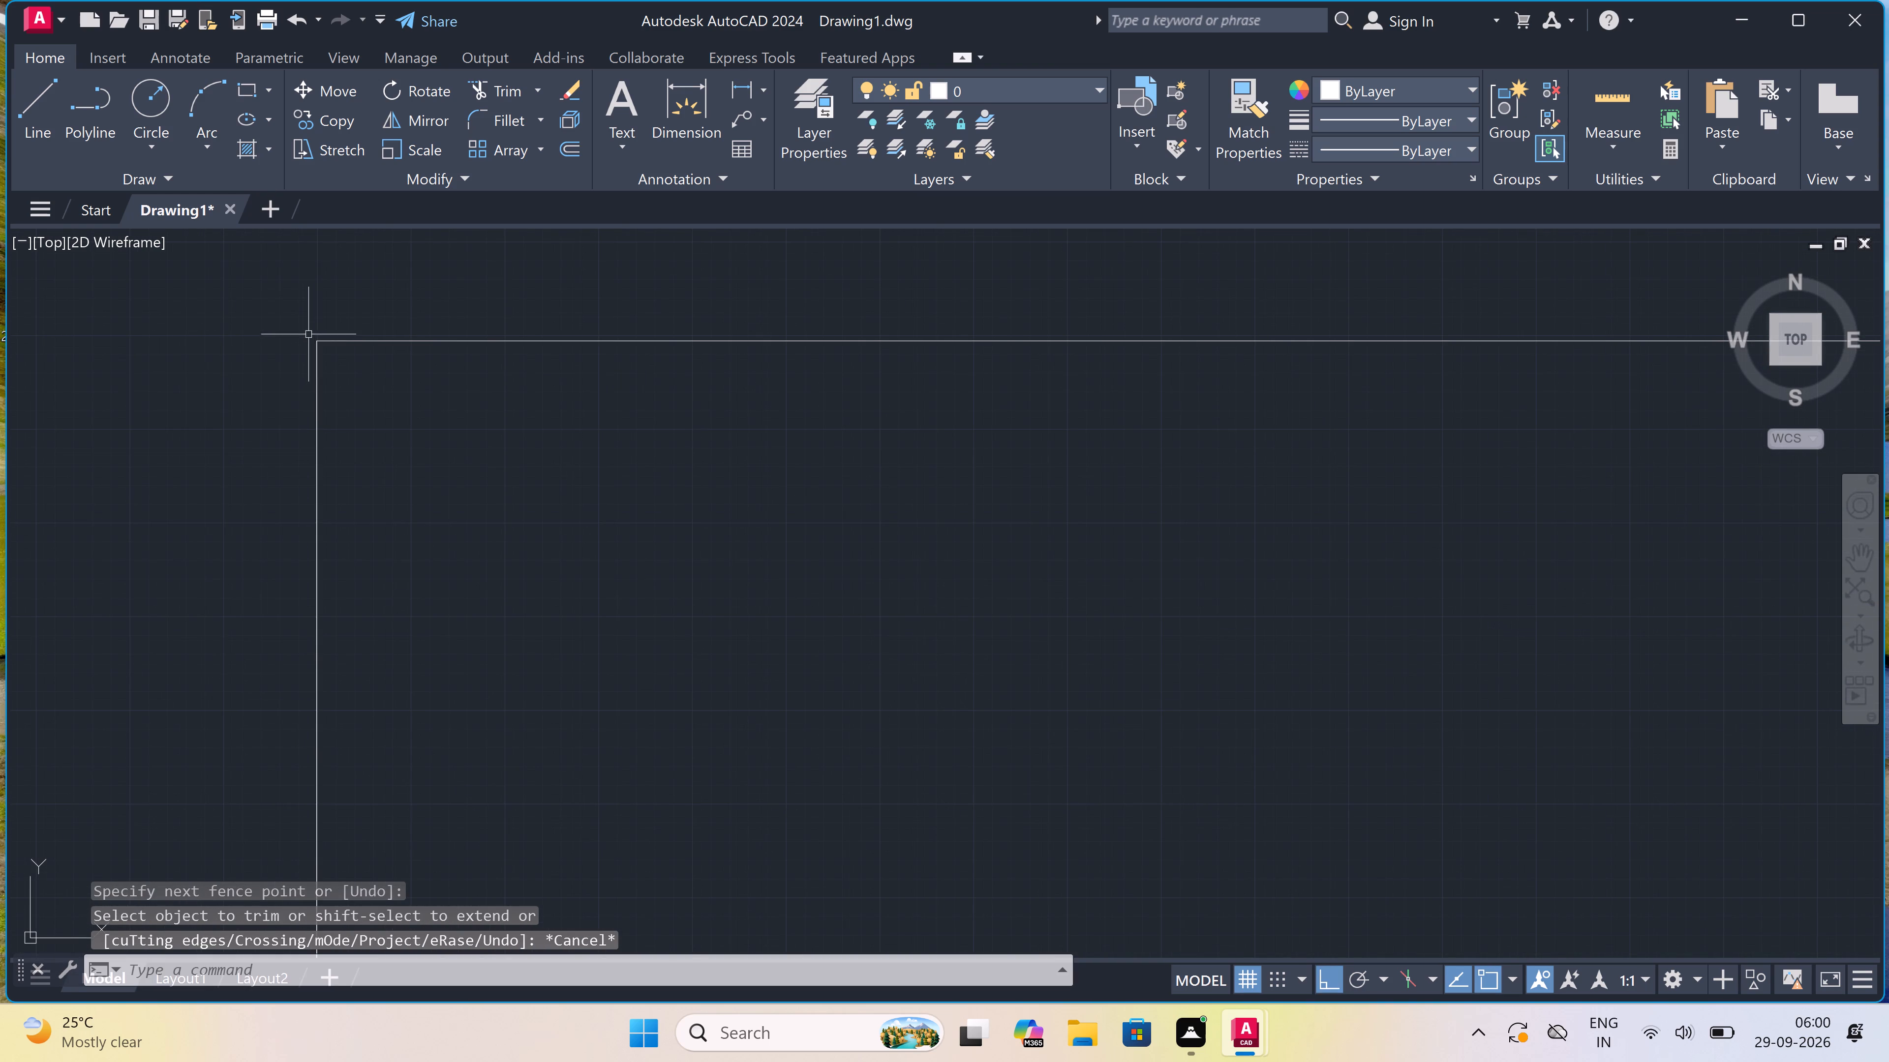
pyautogui.write('o')
pyautogui.press('space')
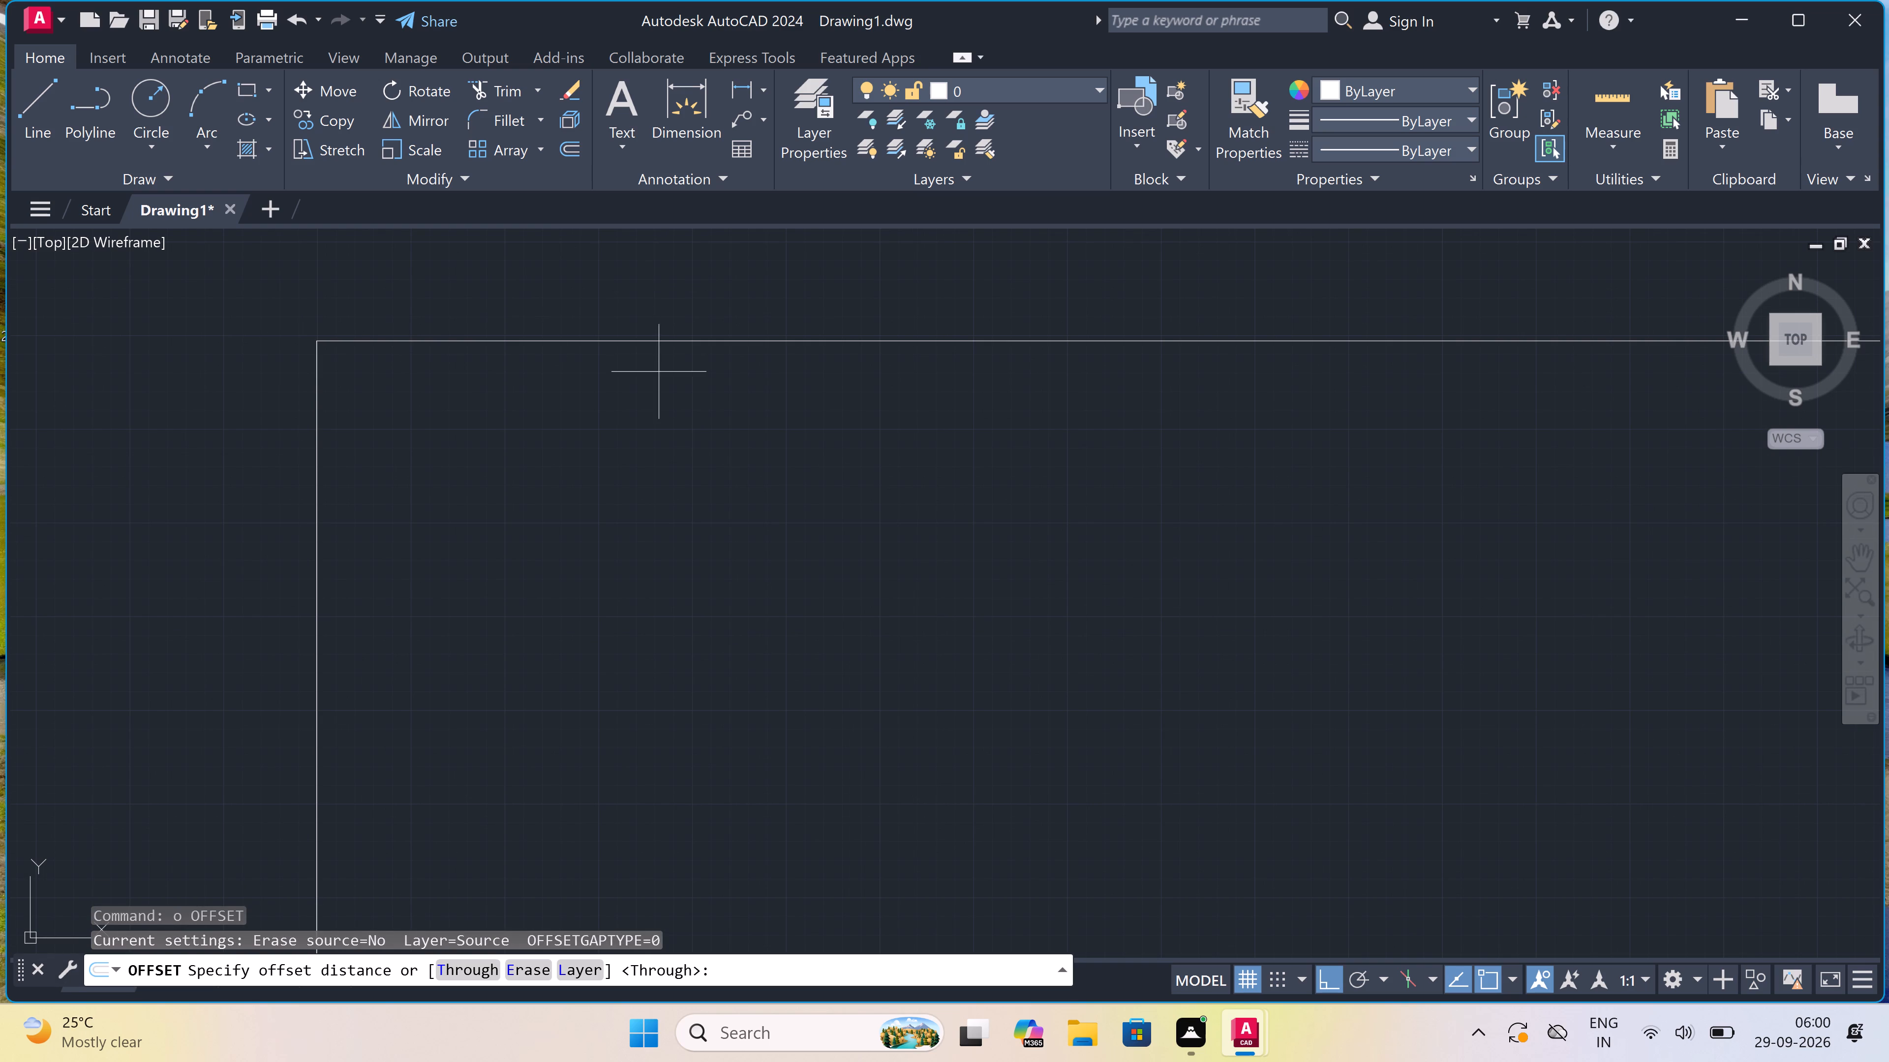
pyautogui.moveTo(672, 337); pyautogui.dragTo(678, 338)
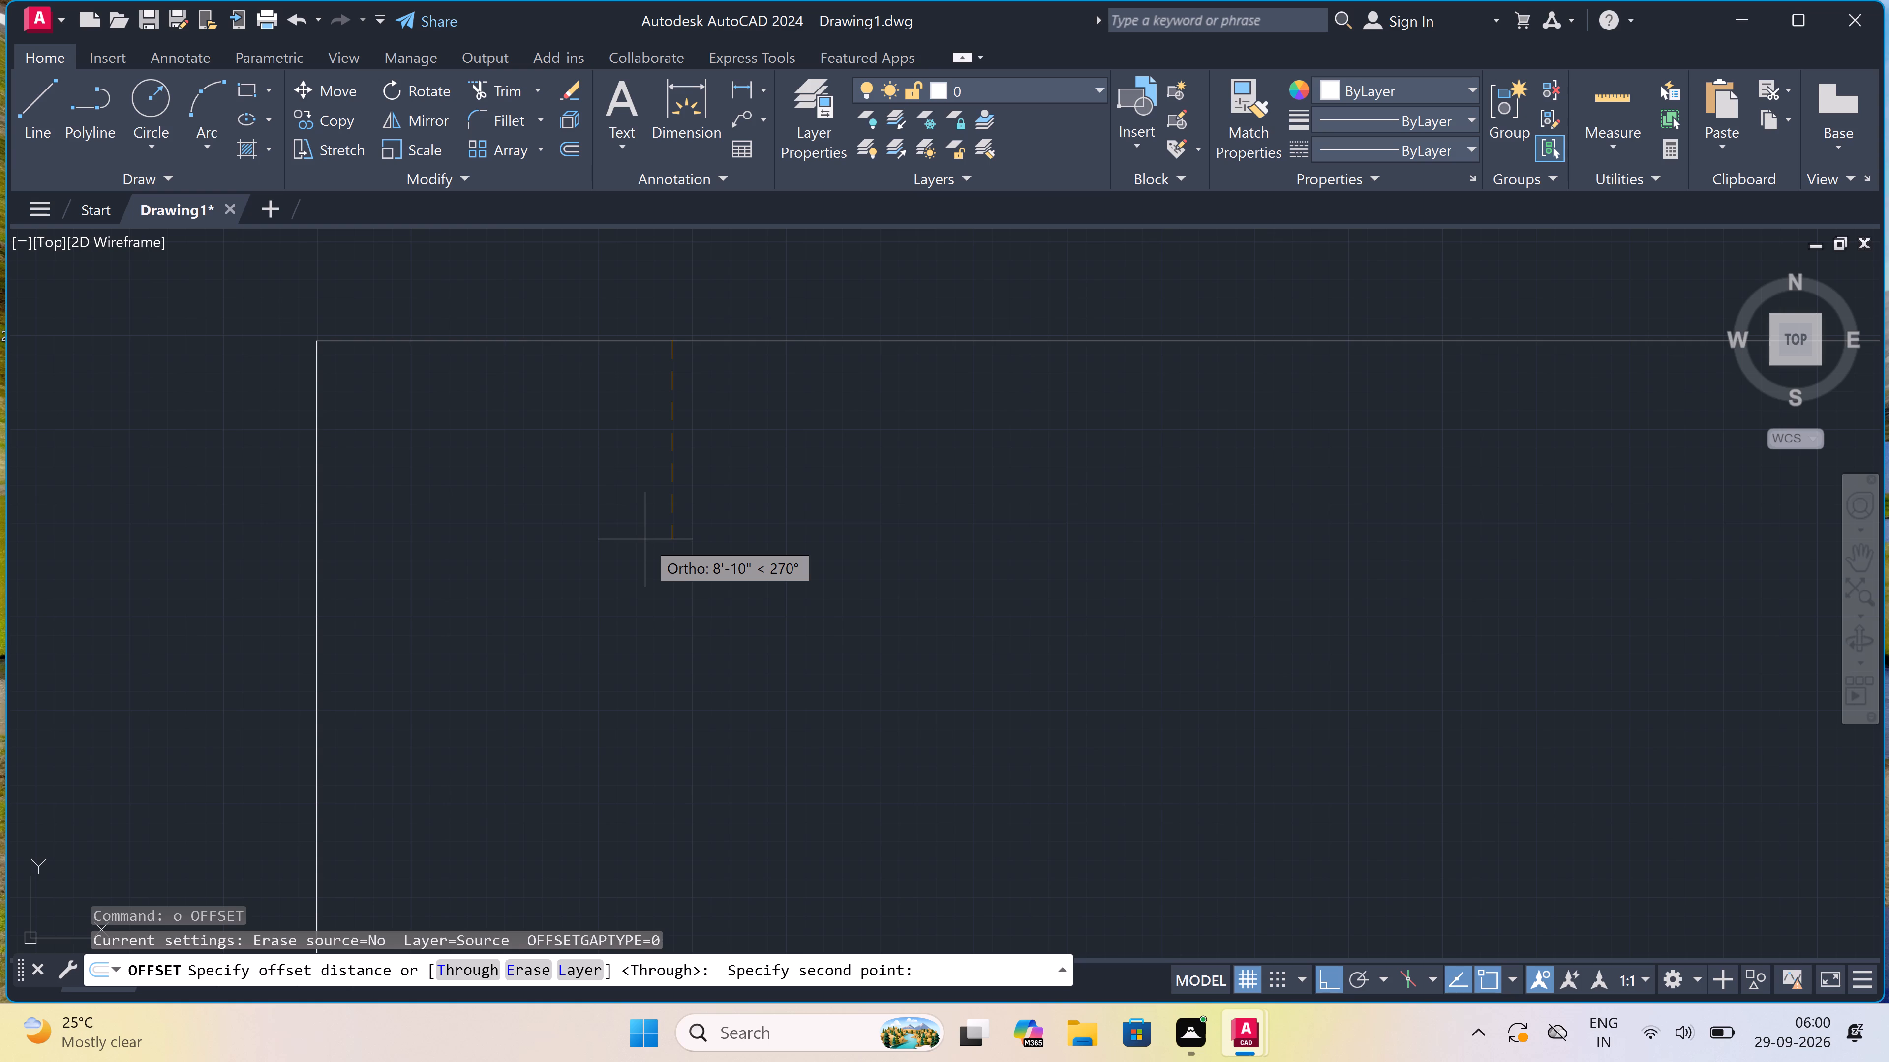
pyautogui.press('4')
pyautogui.write('.5"')
pyautogui.press('space')
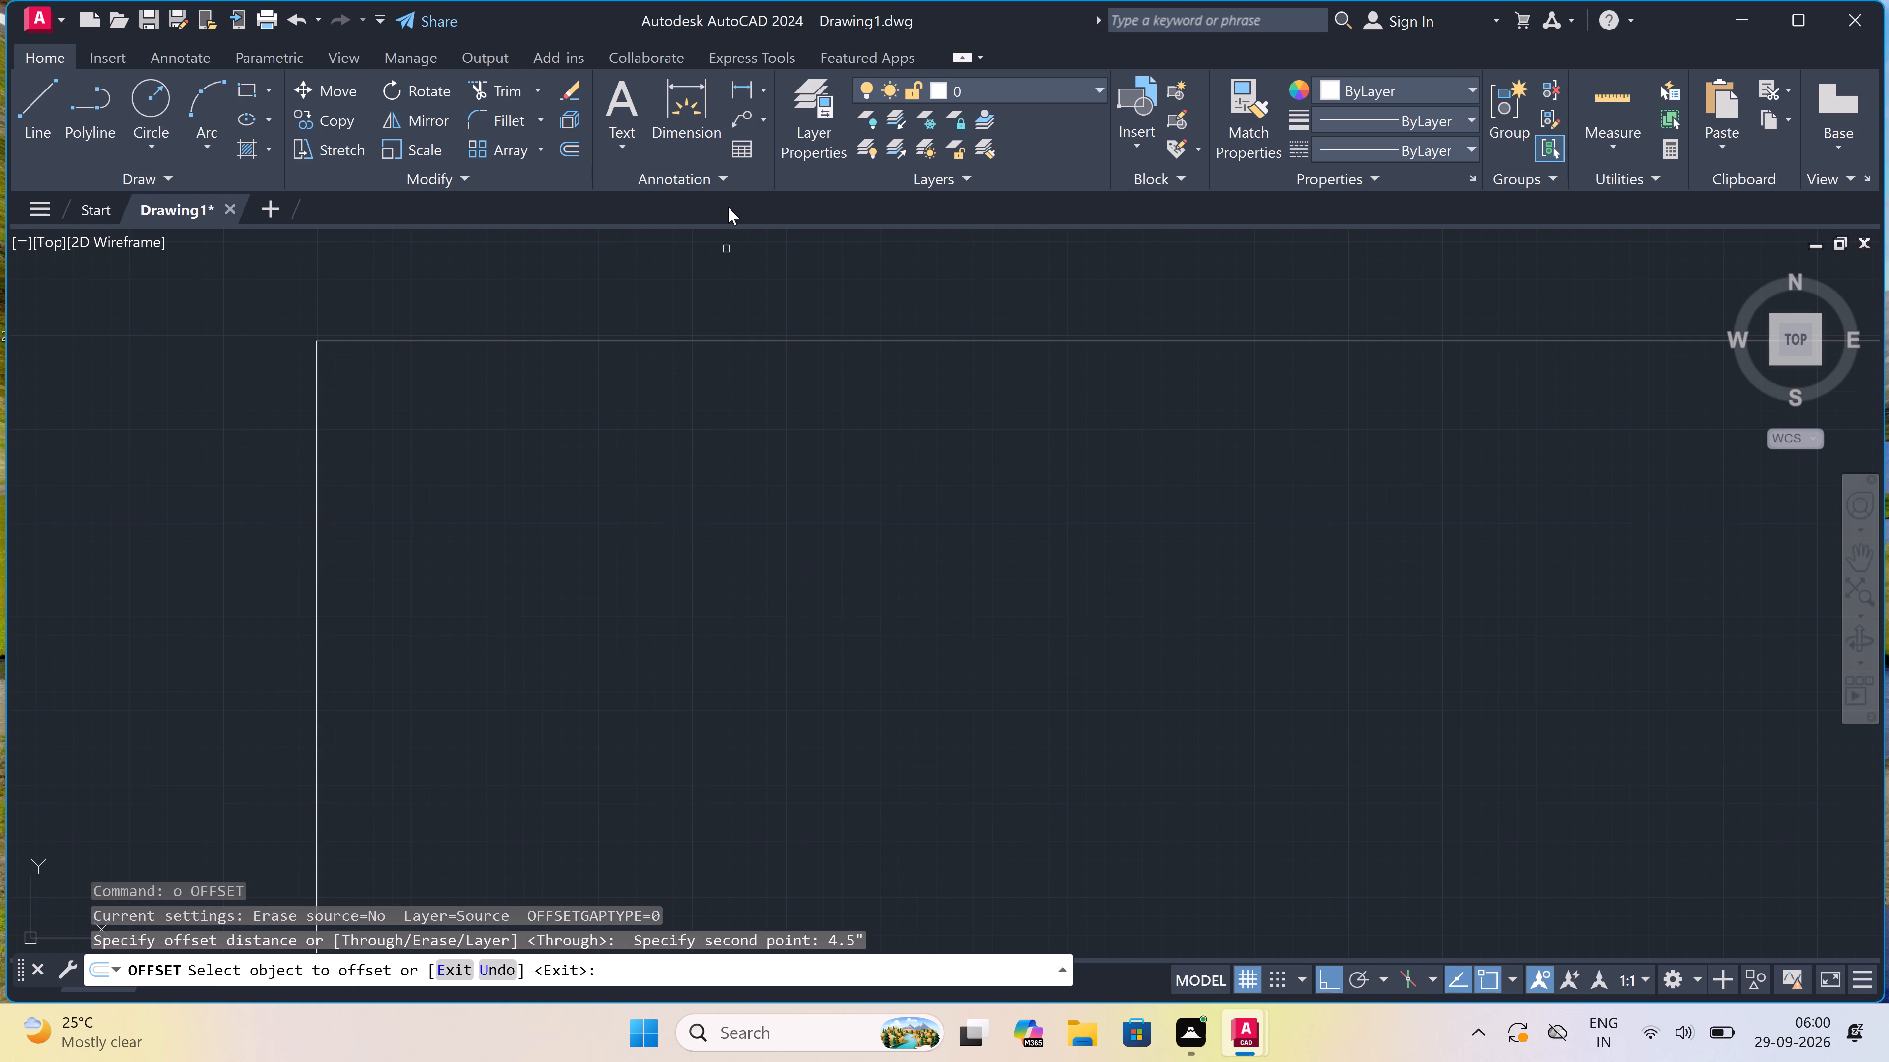
pyautogui.click(773, 338)
pyautogui.click(760, 378)
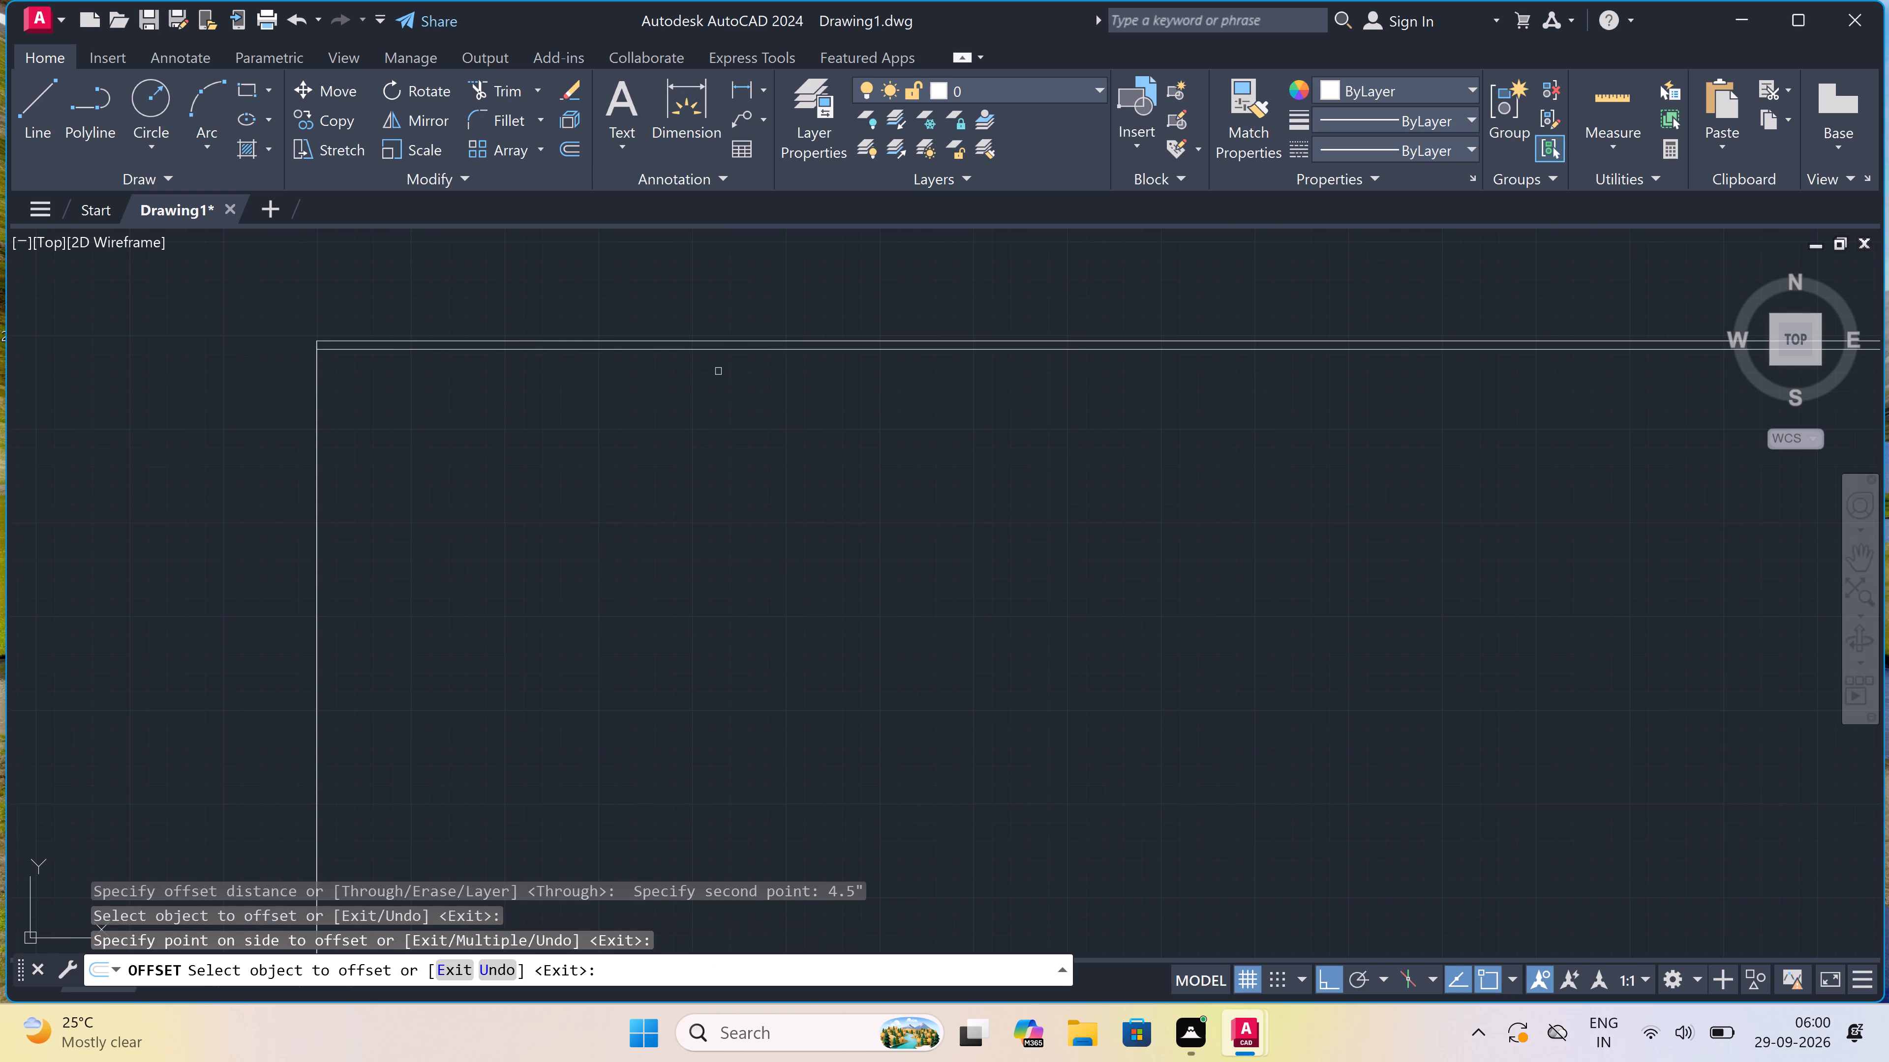
pyautogui.scroll(3, 285, 336)
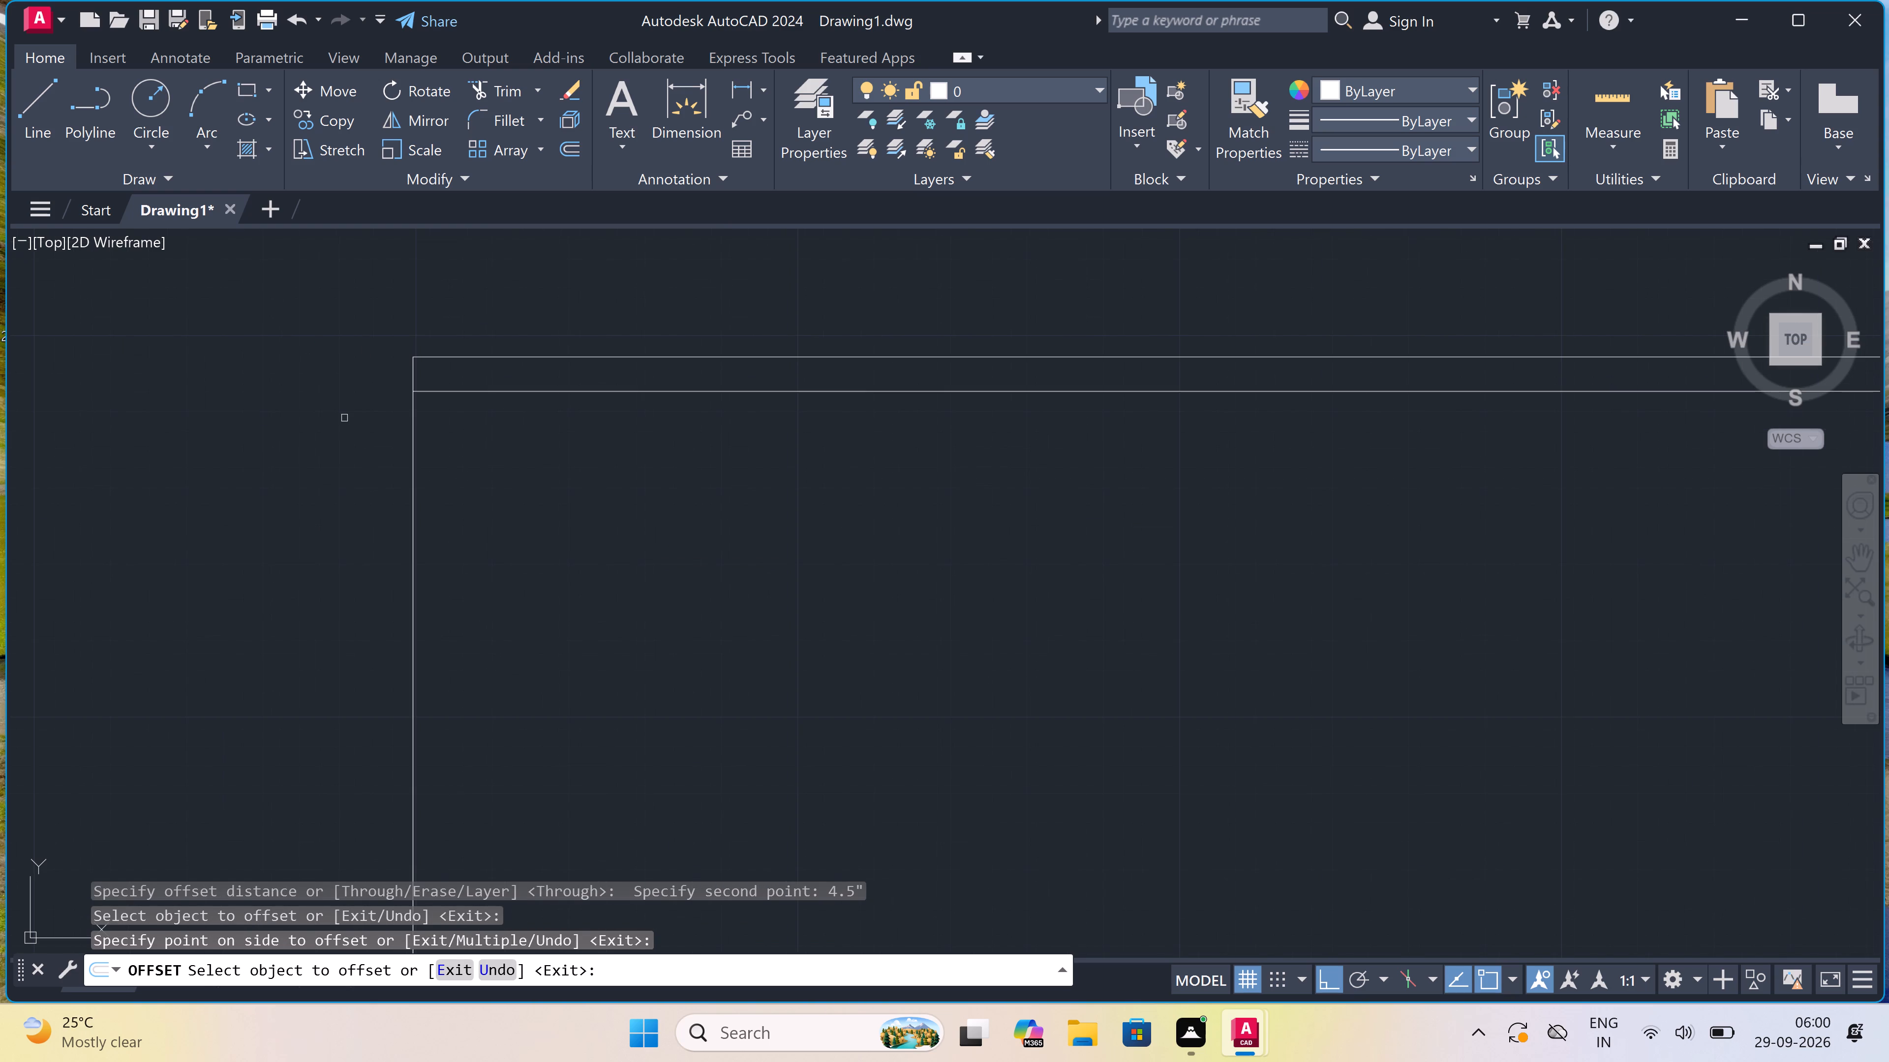
pyautogui.click(413, 505)
pyautogui.click(494, 534)
pyautogui.press('Escape')
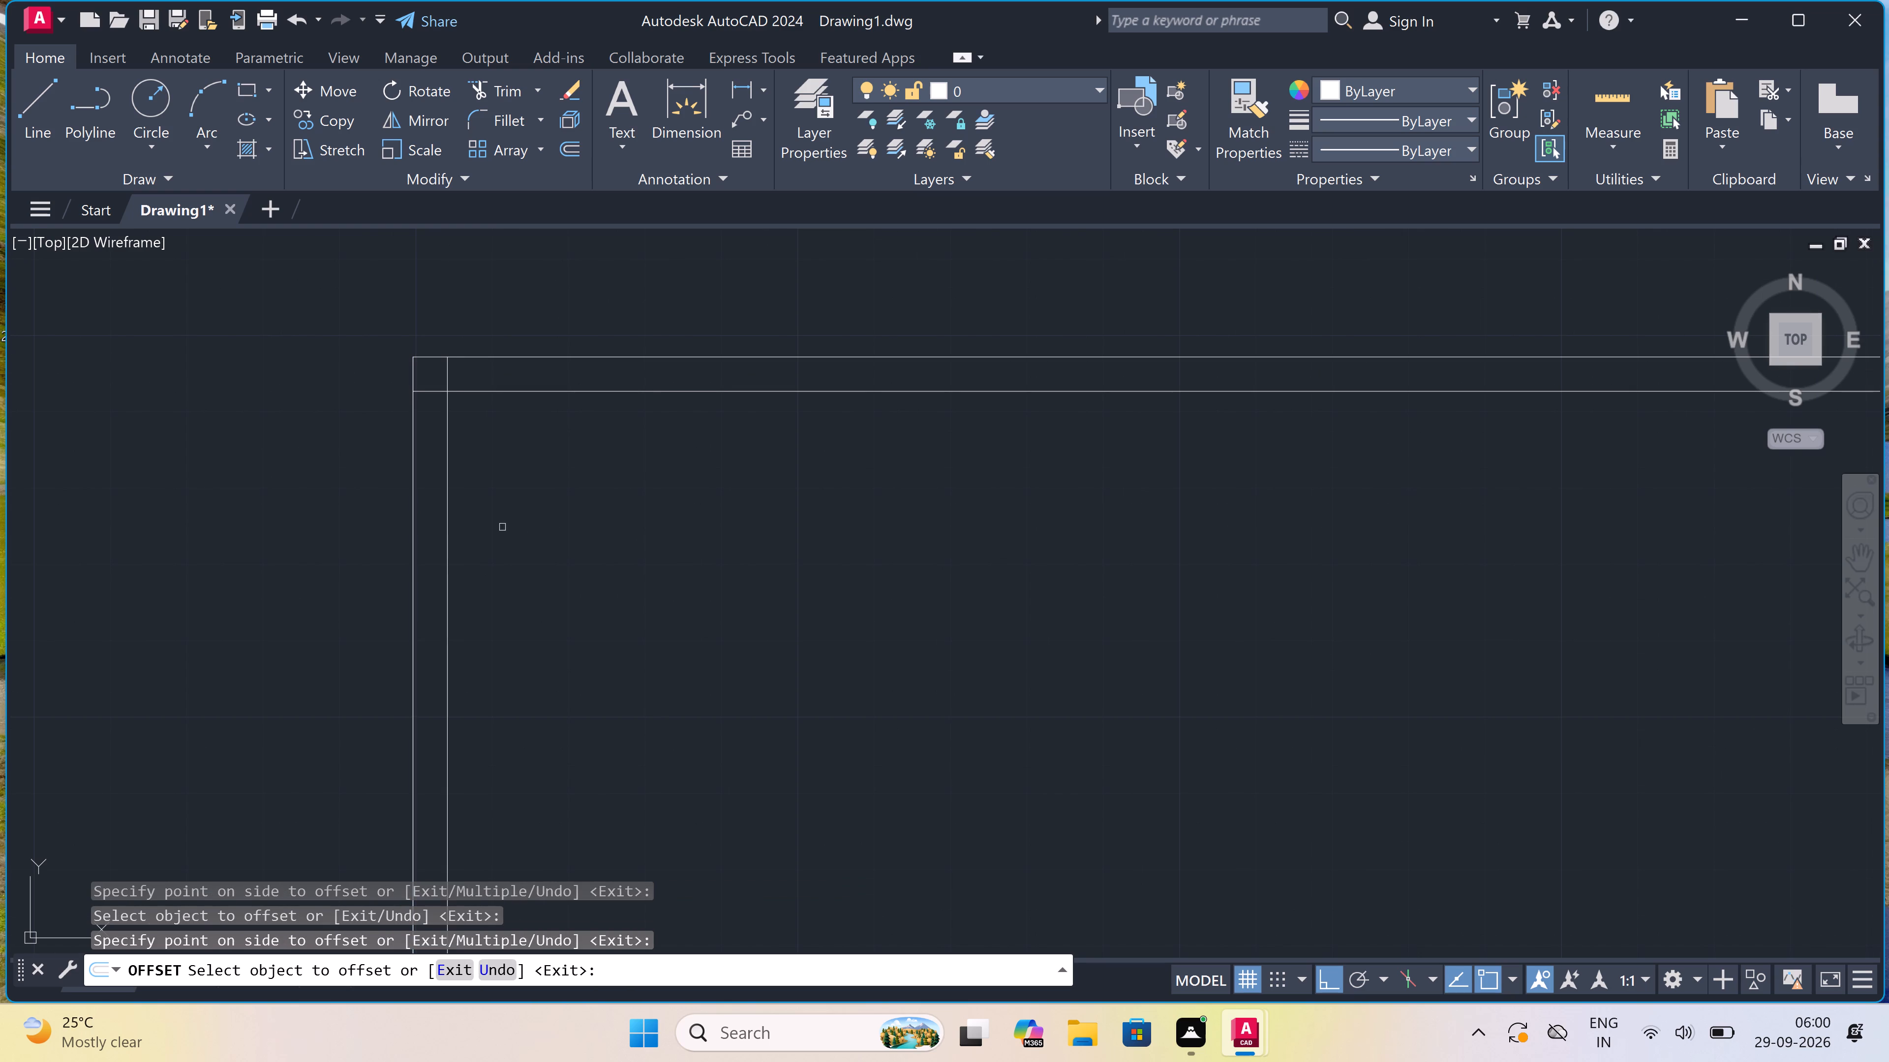
# Offset the inner line of the top wall 10'10" downward into the plan.
pyautogui.press('space')
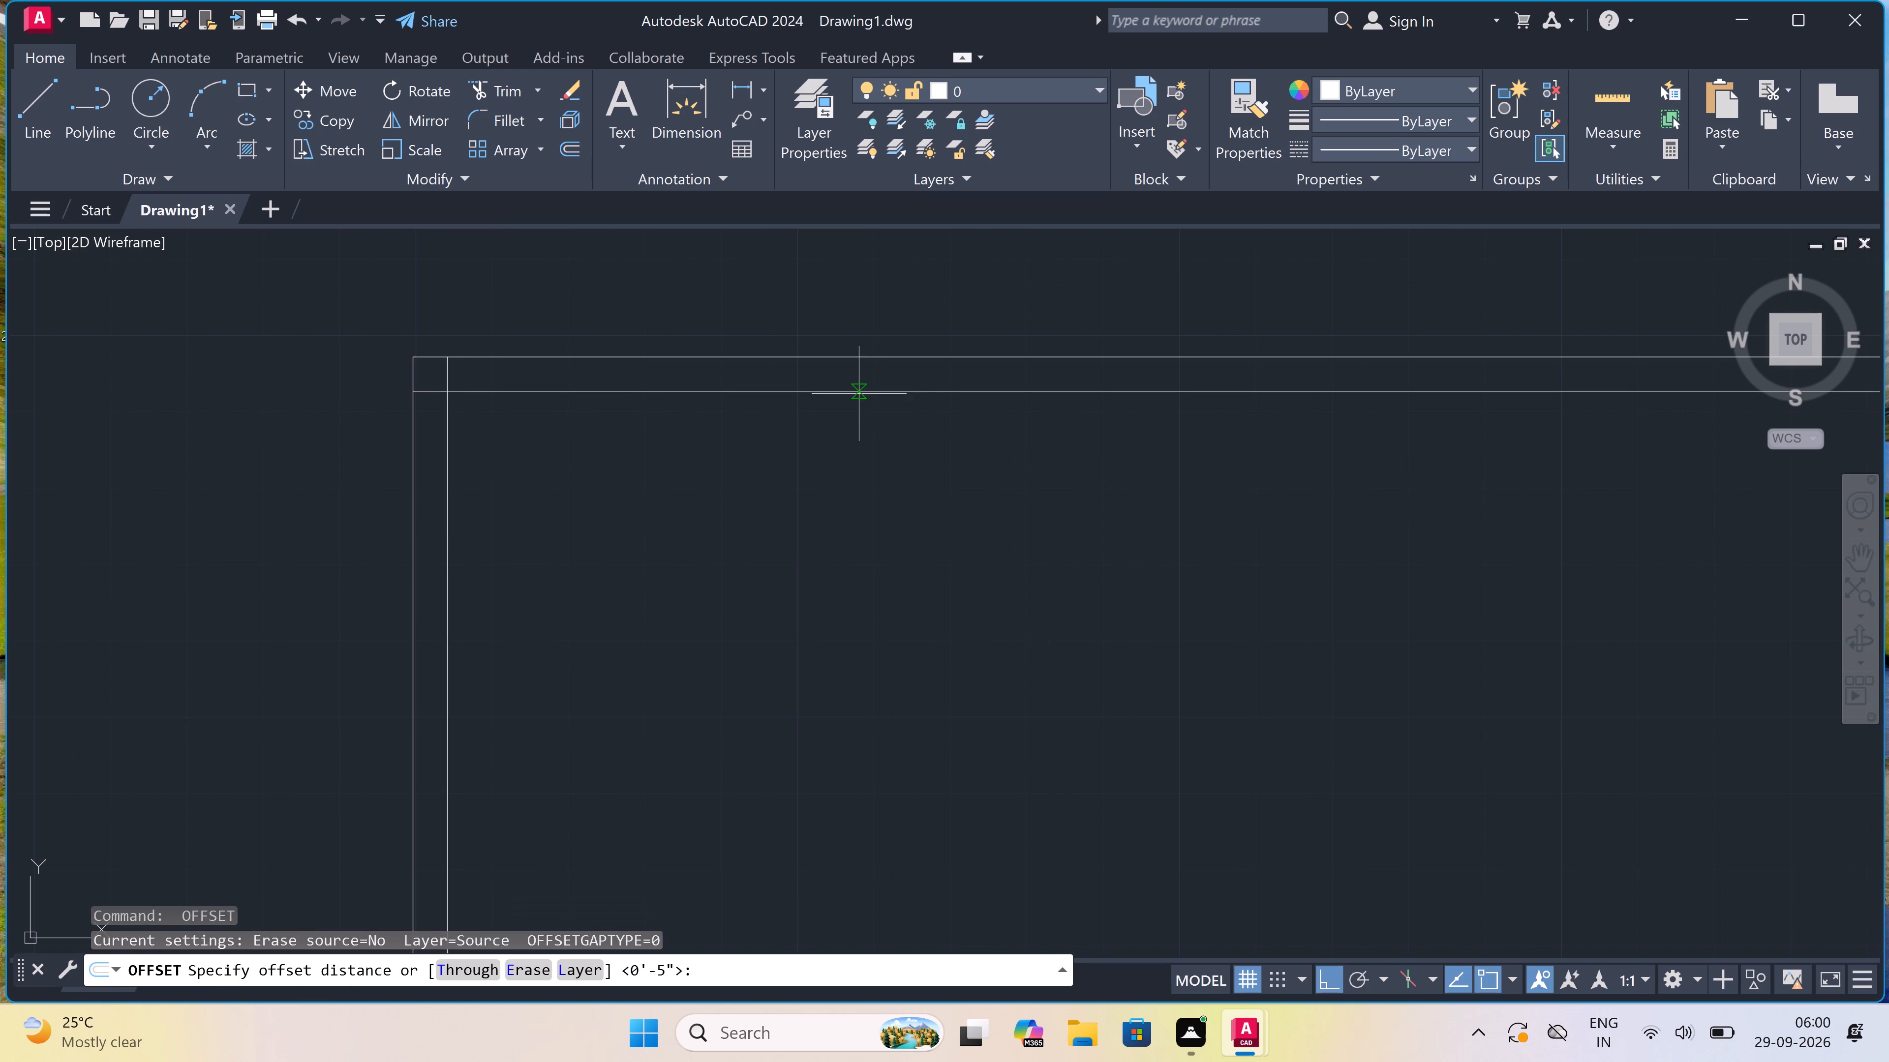
pyautogui.click(859, 391)
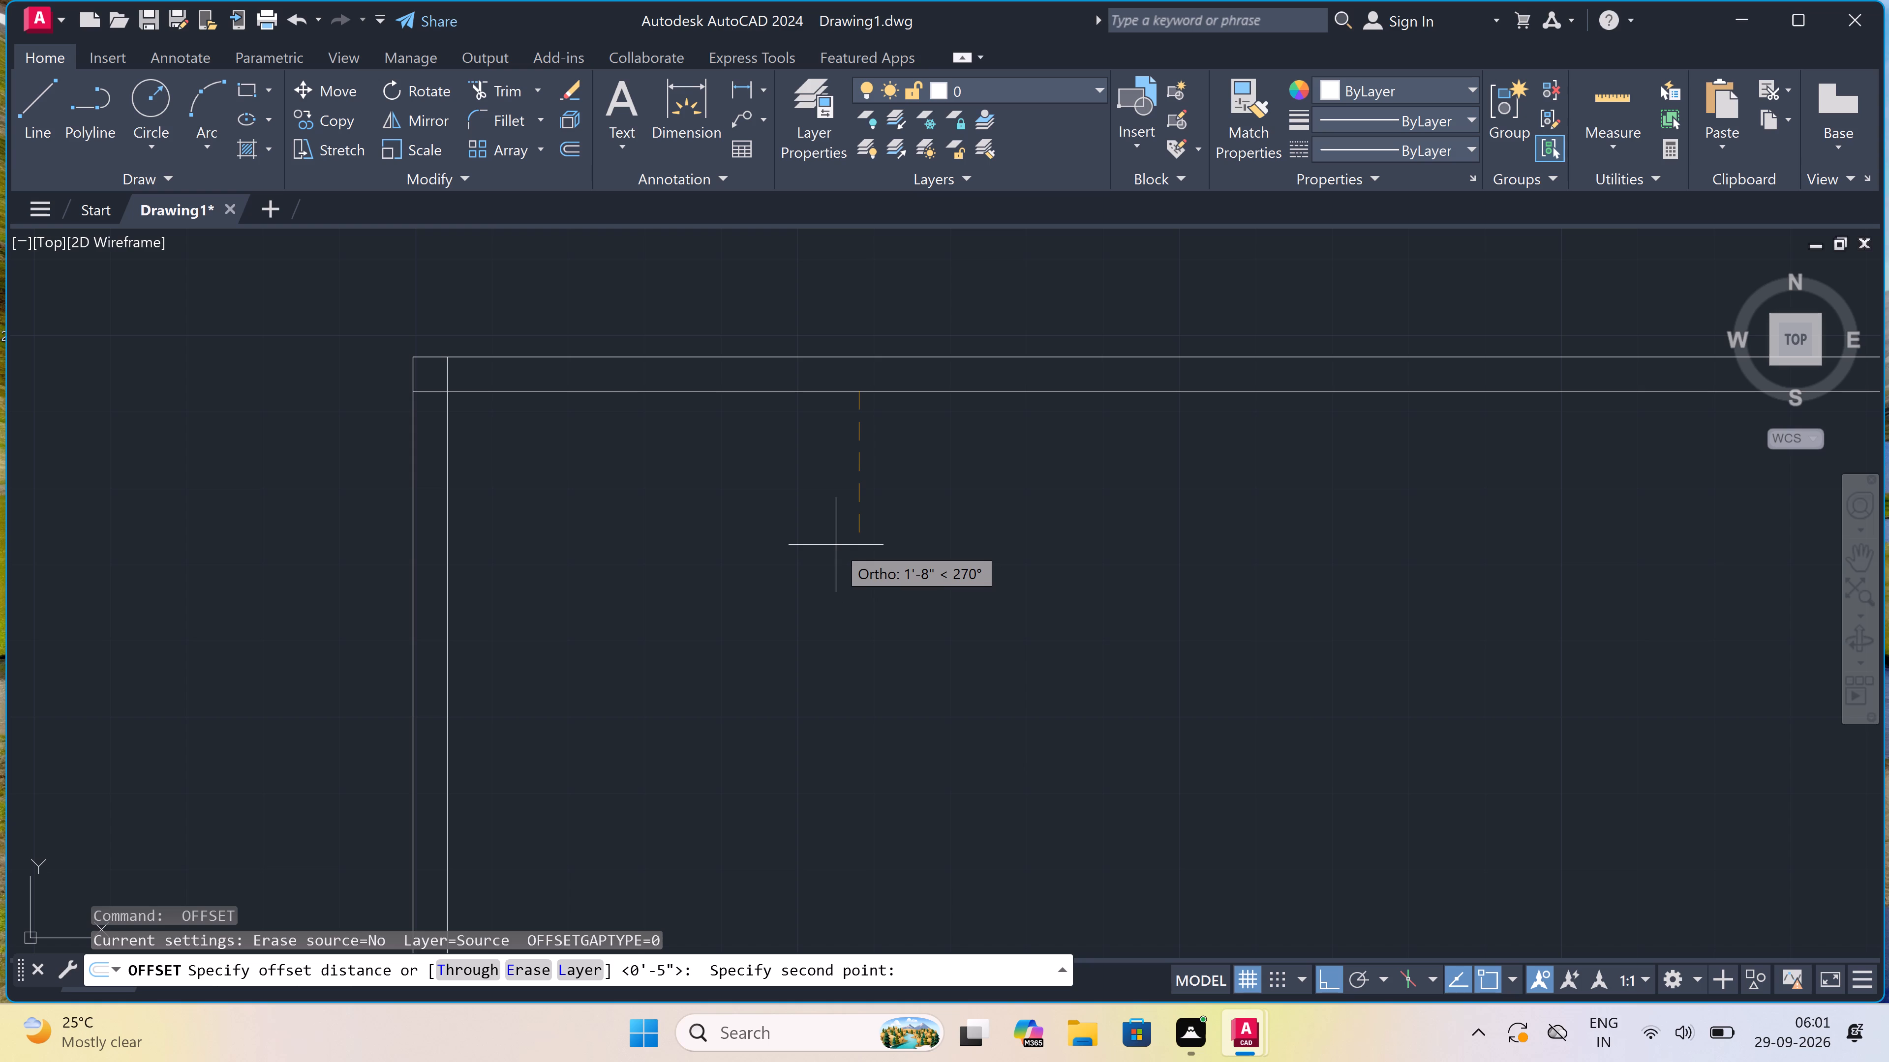
pyautogui.write("10'")
pyautogui.write('10"')
pyautogui.press('space')
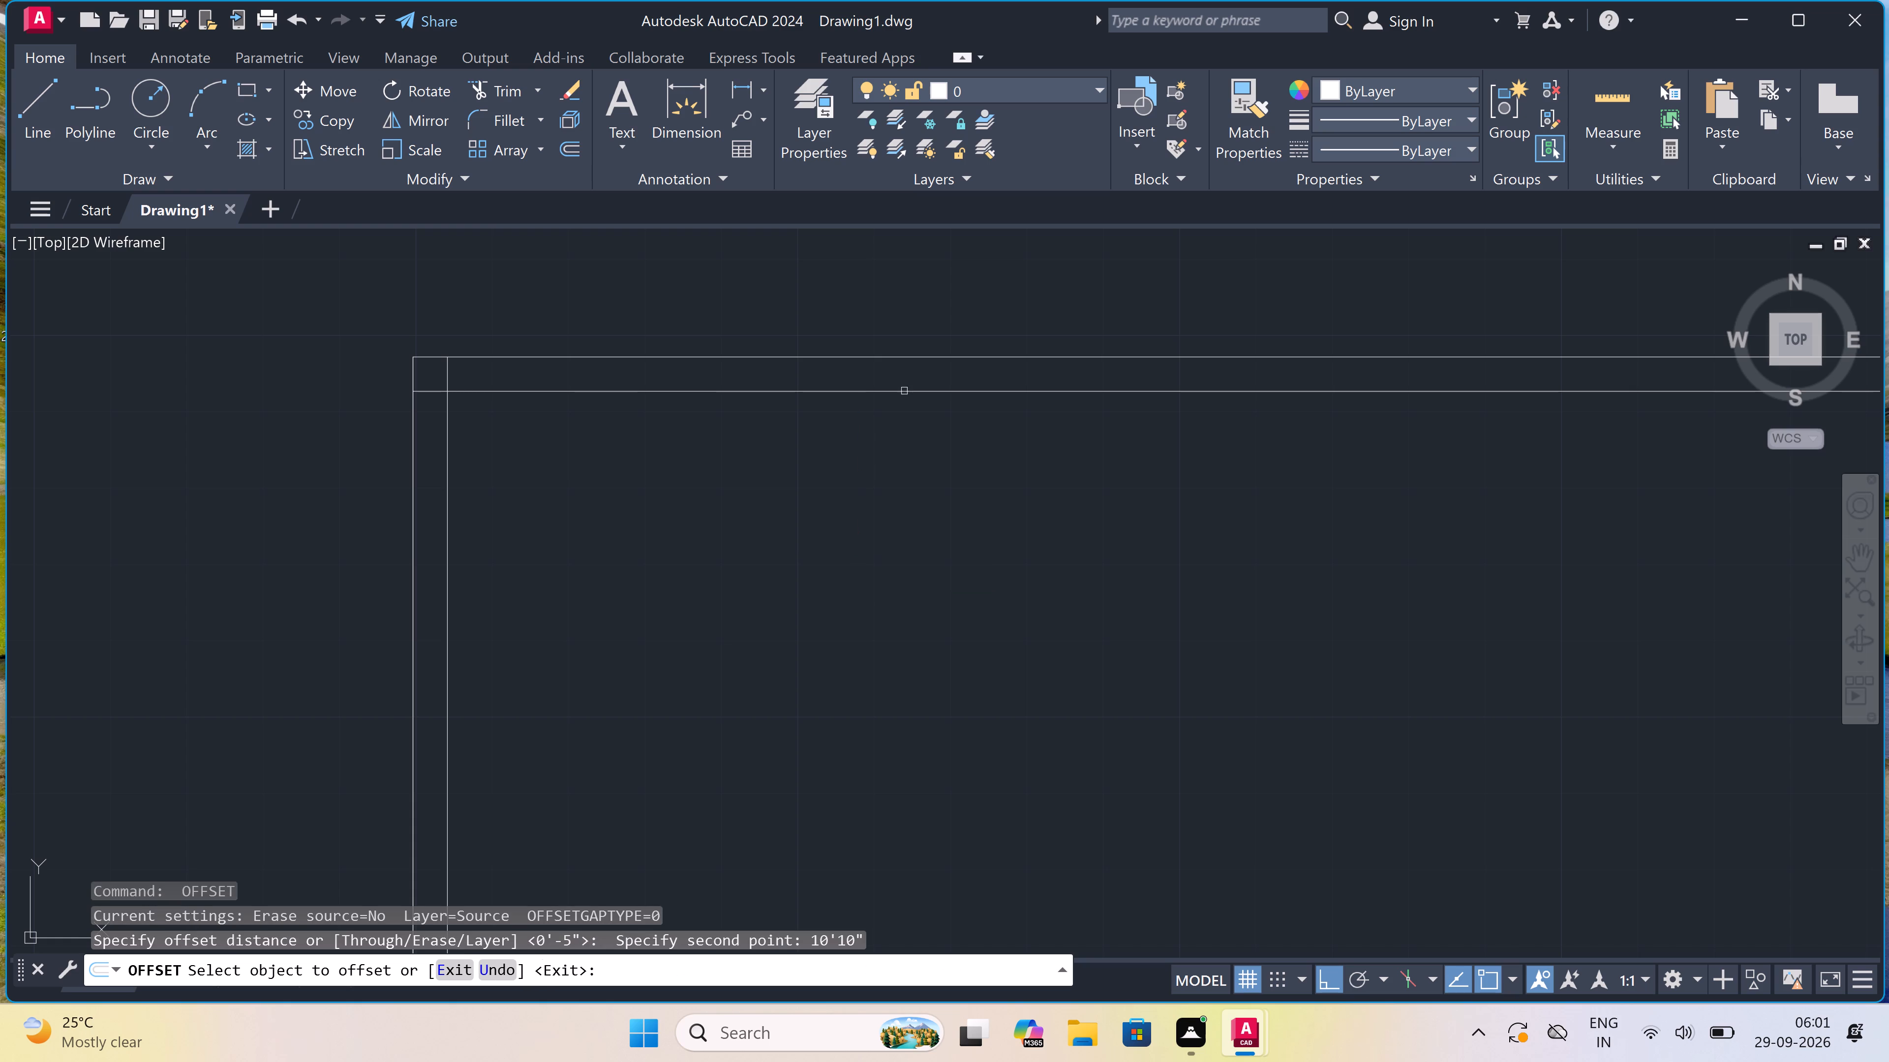
pyautogui.moveTo(905, 393); pyautogui.dragTo(905, 400)
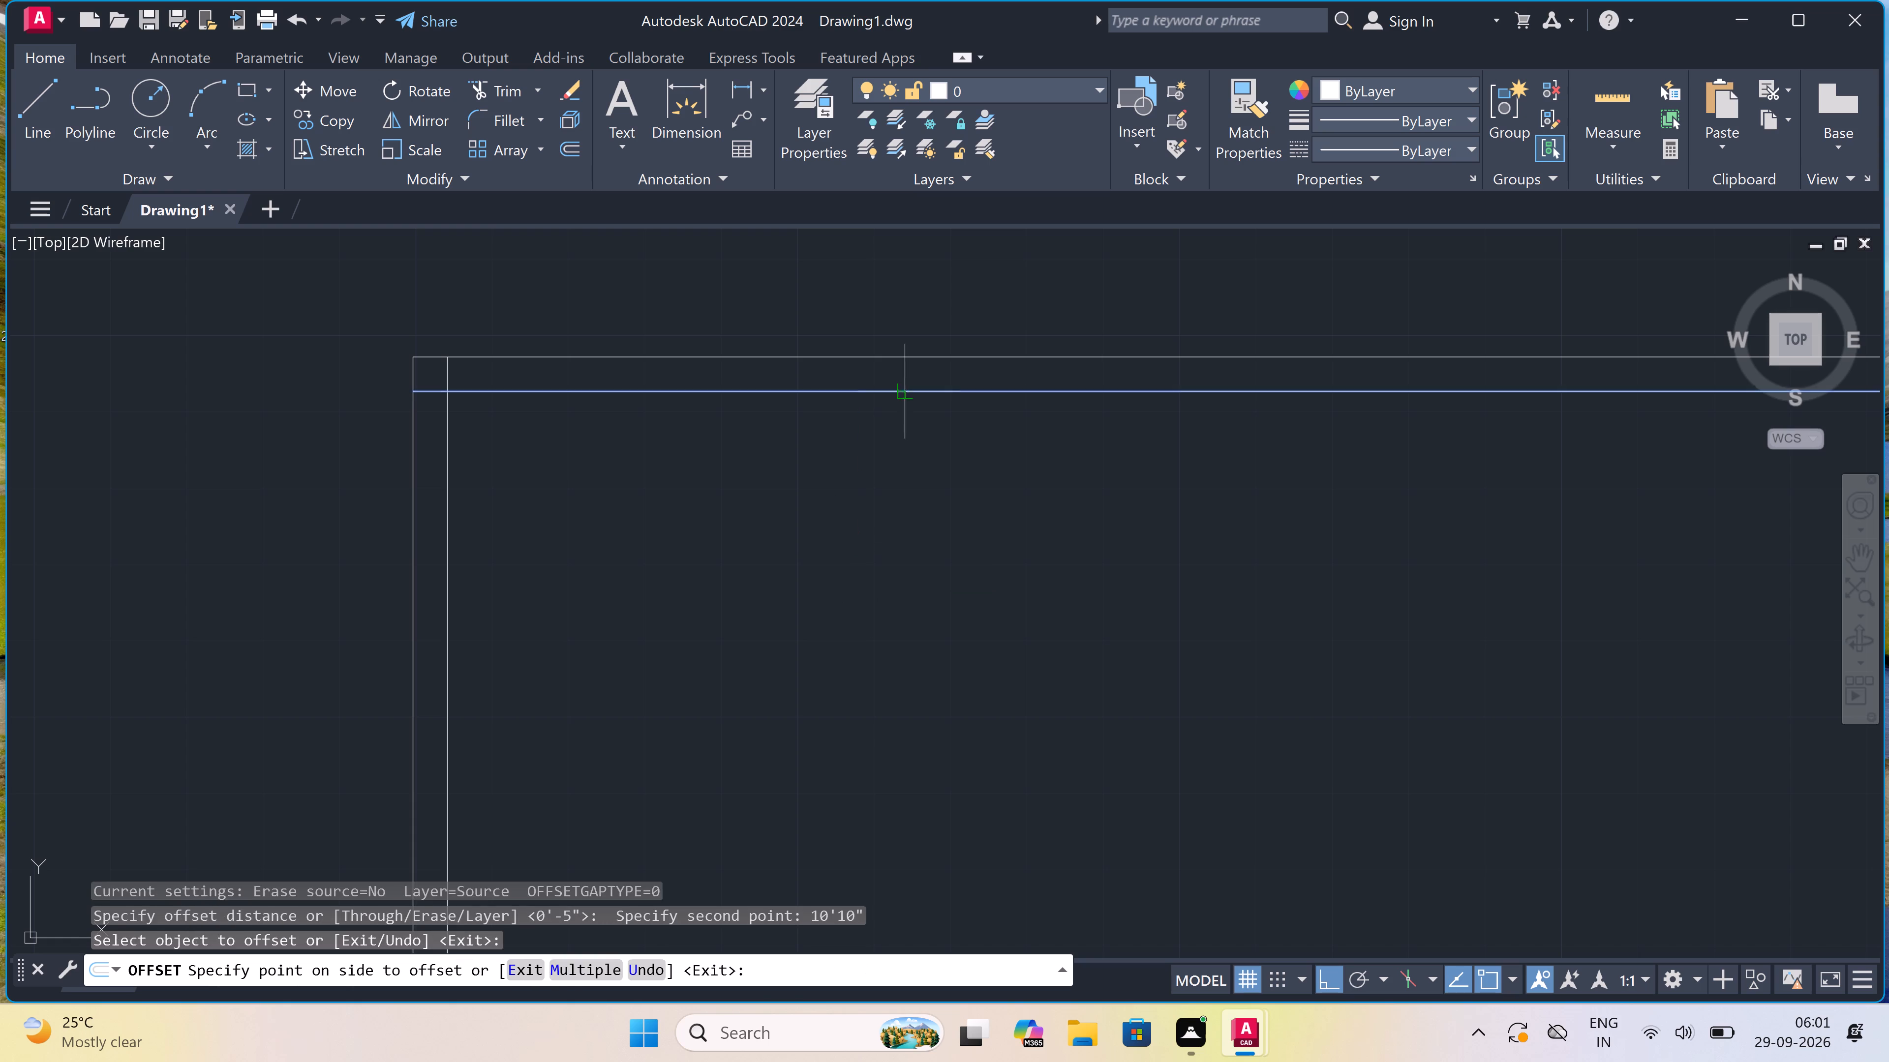
pyautogui.click(894, 428)
pyautogui.scroll(-5, 896, 425)
pyautogui.scroll(3, 1000, 485)
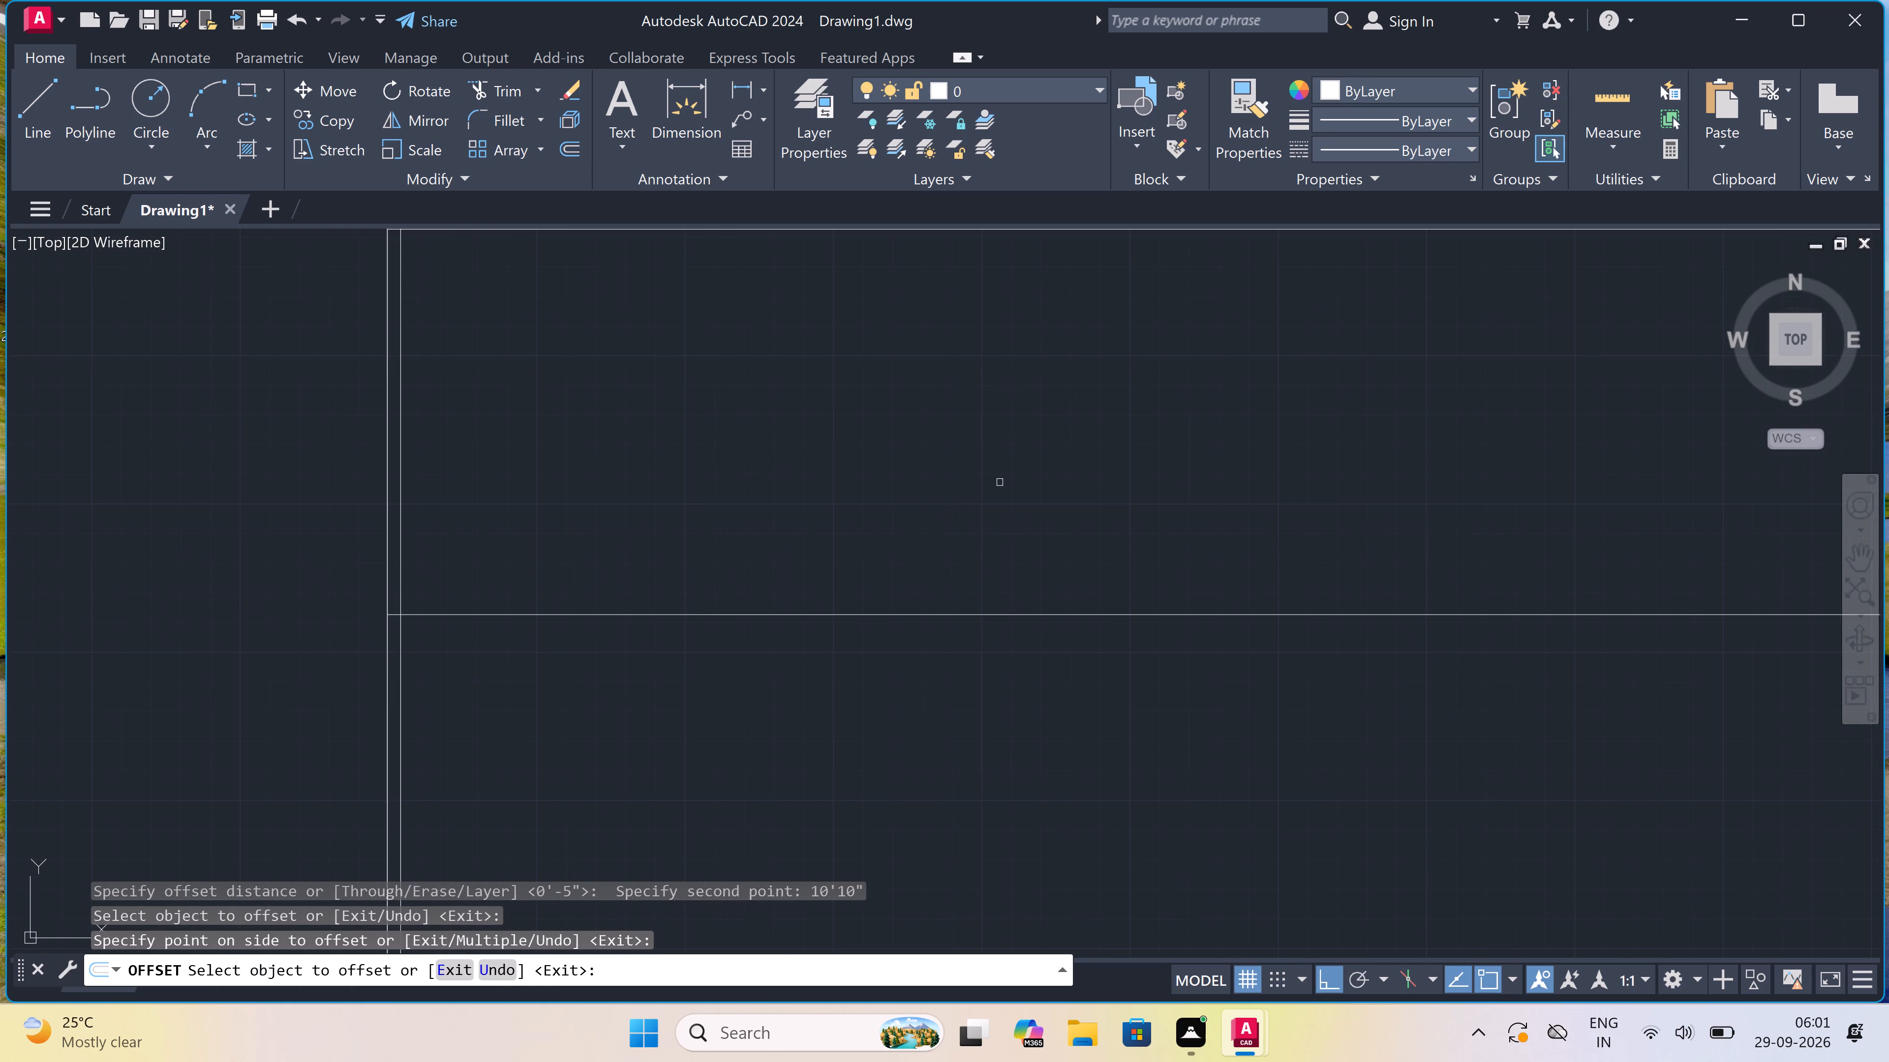
pyautogui.scroll(-1, 1000, 482)
pyautogui.press('Escape')
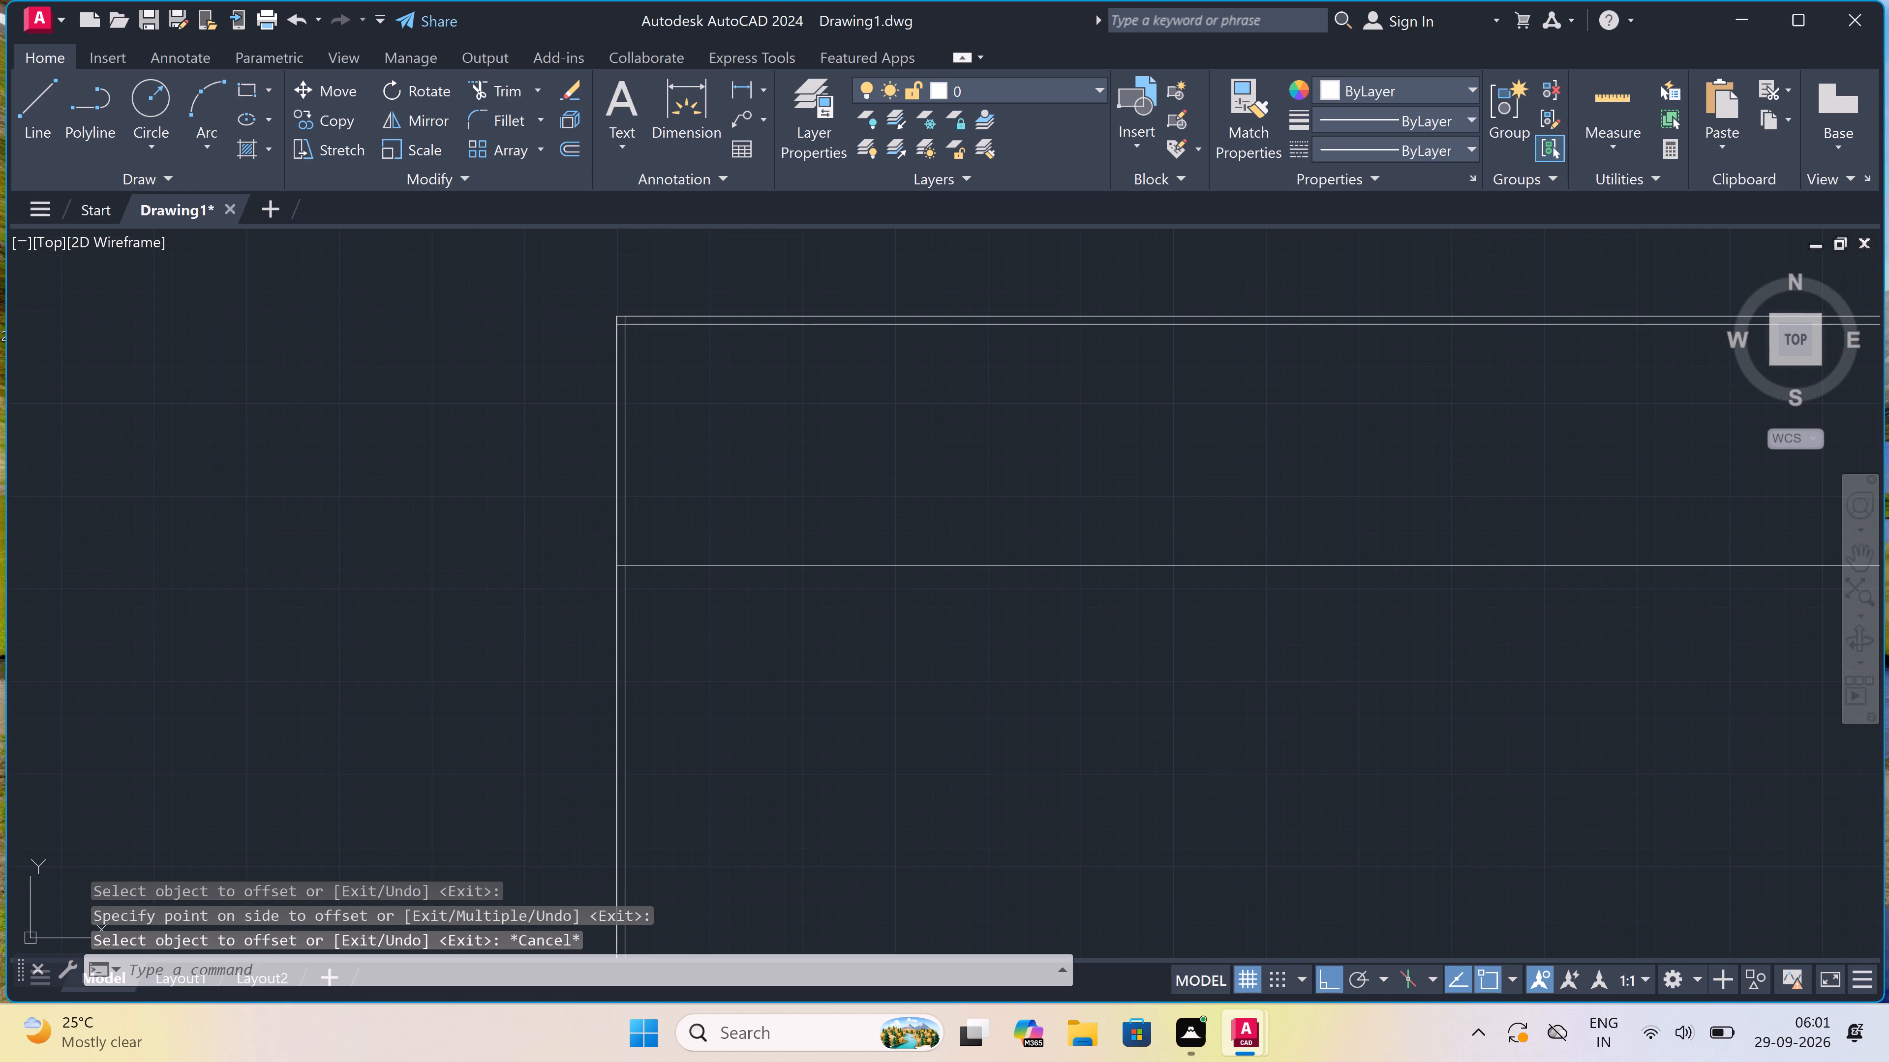
# Offset the inner line of the left wall 15'9" to the right to set the first room's width.
pyautogui.press('space')
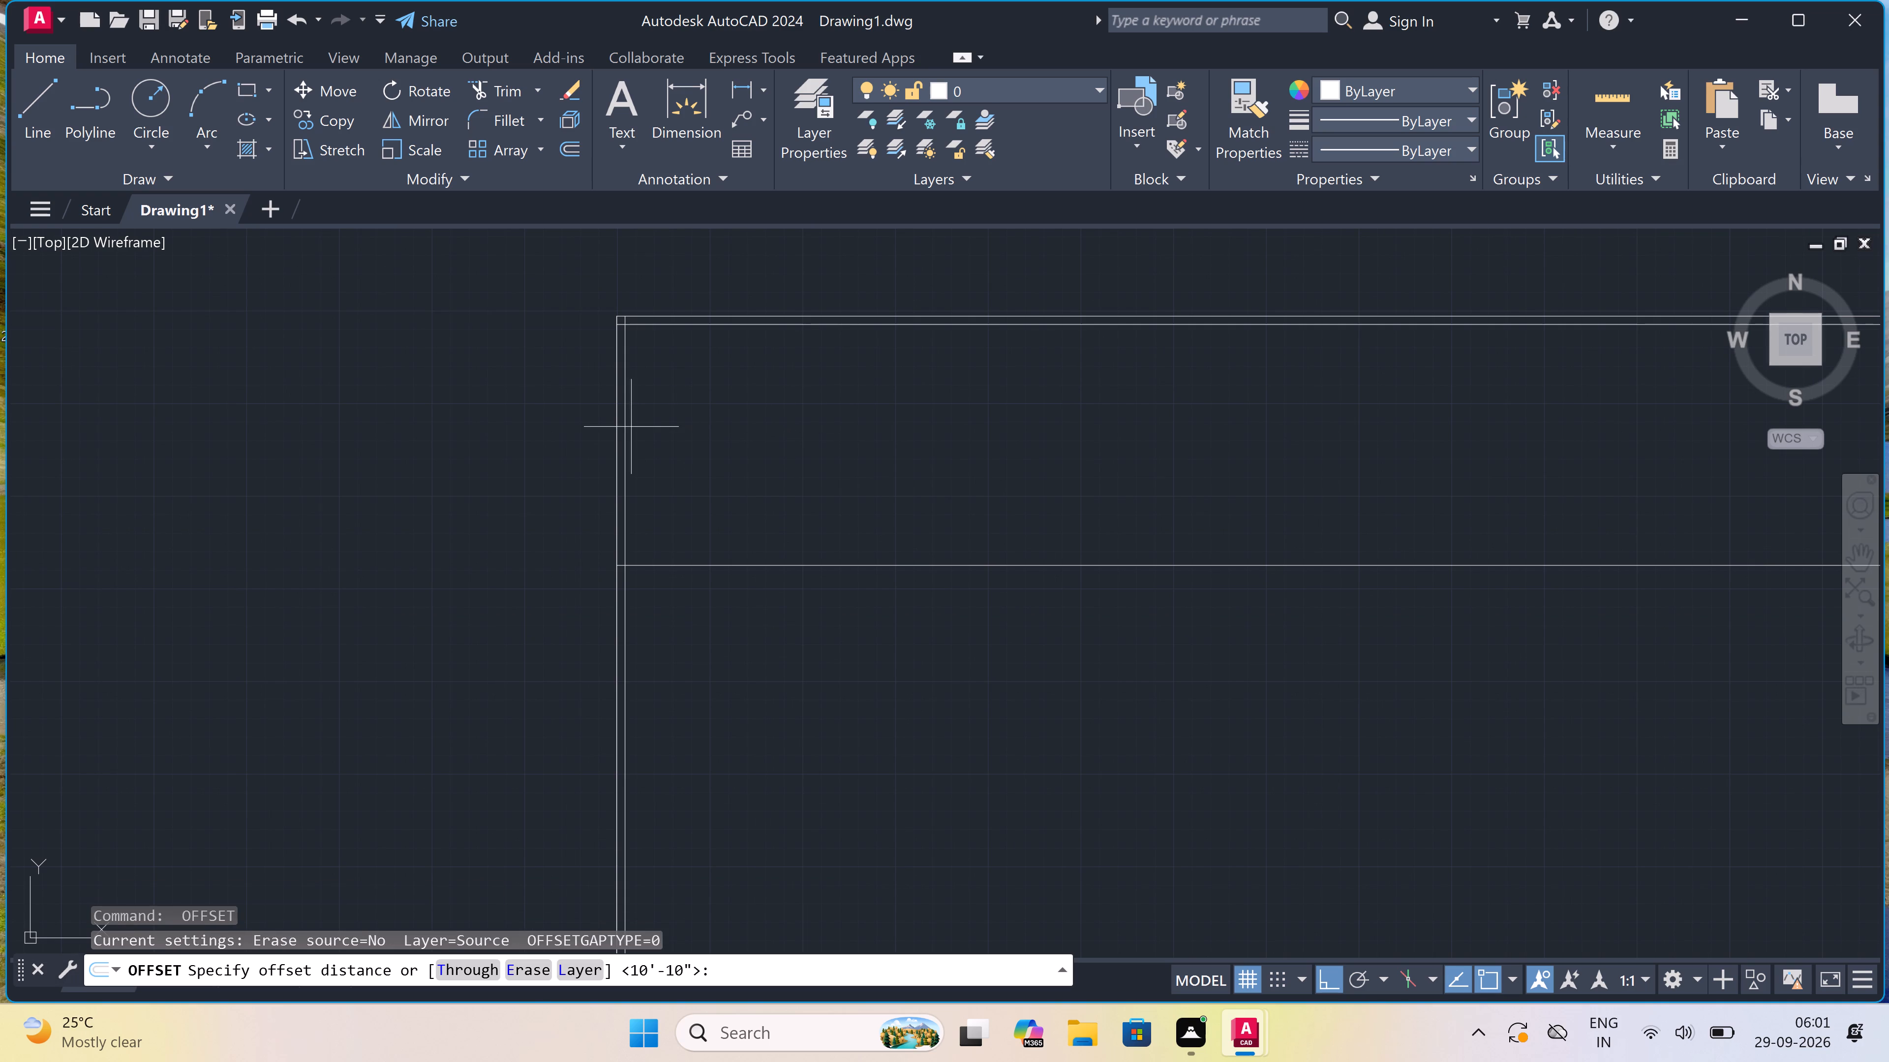
pyautogui.click(629, 421)
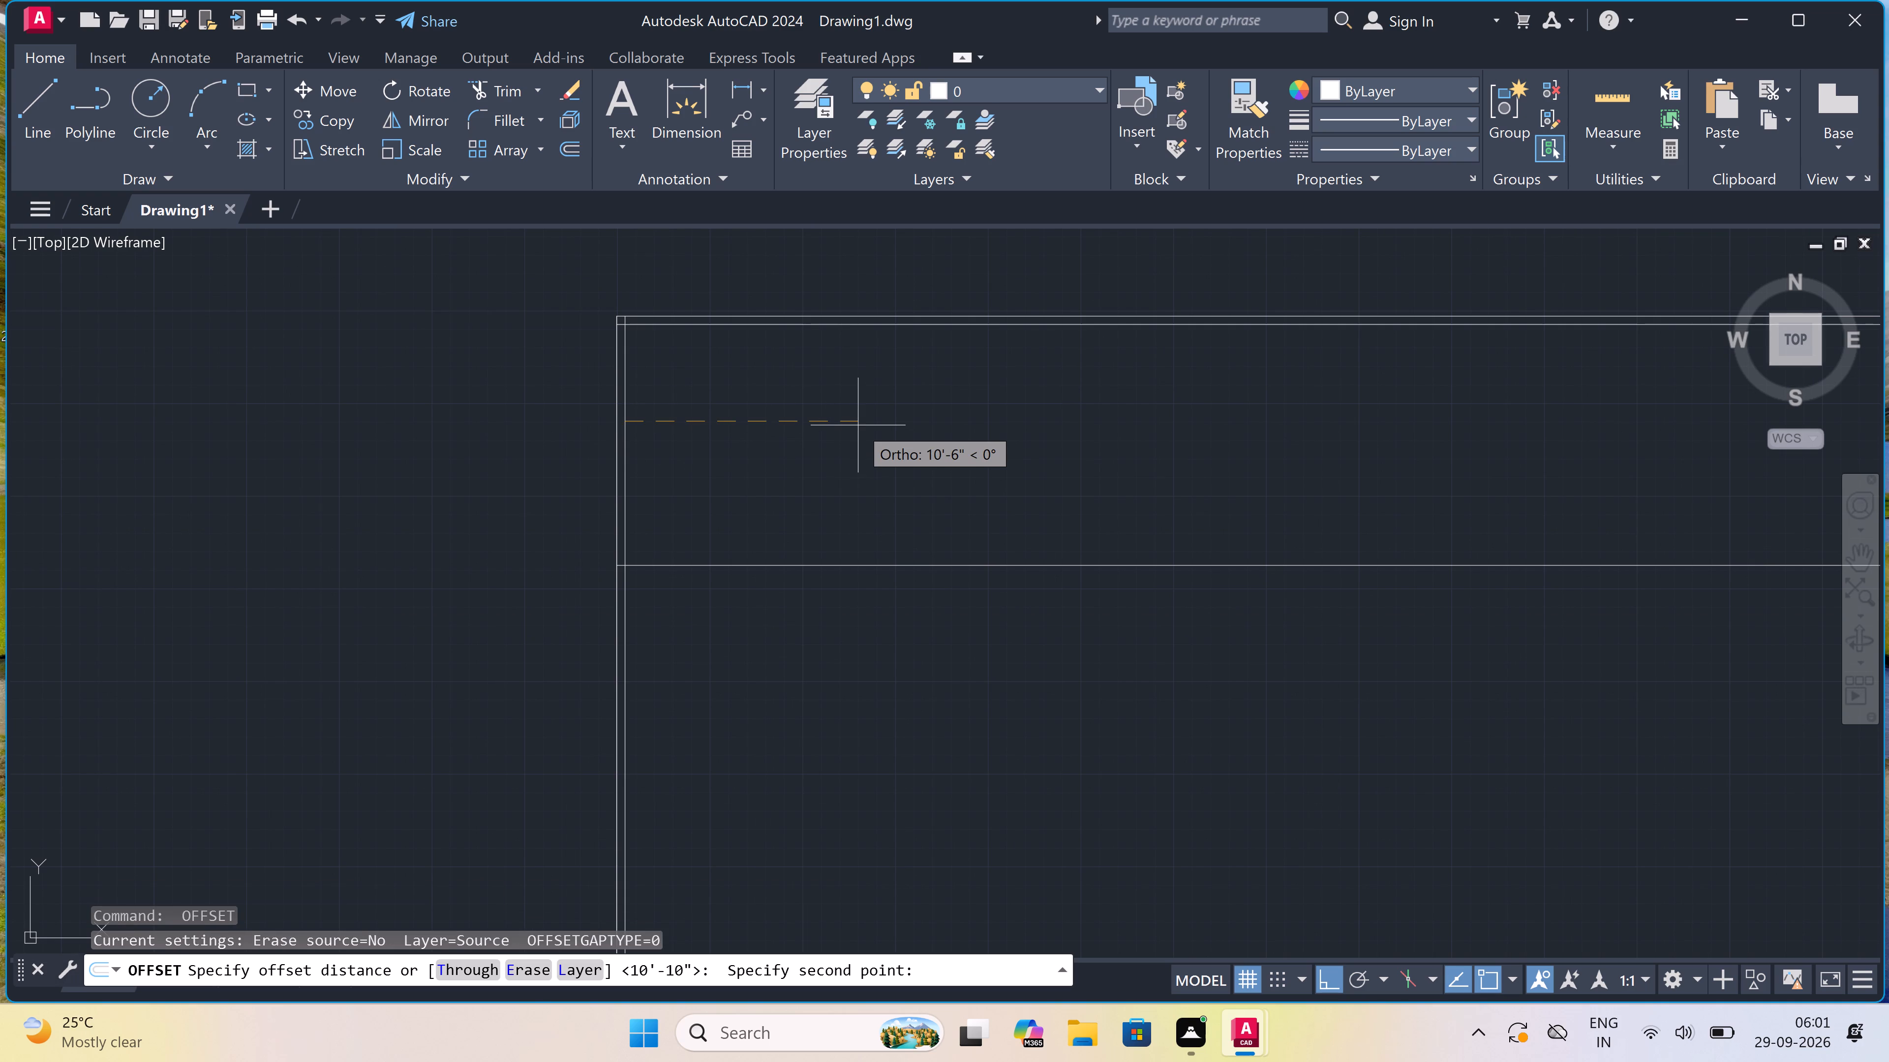
pyautogui.write('15')
pyautogui.write('\'9"')
pyautogui.press('space')
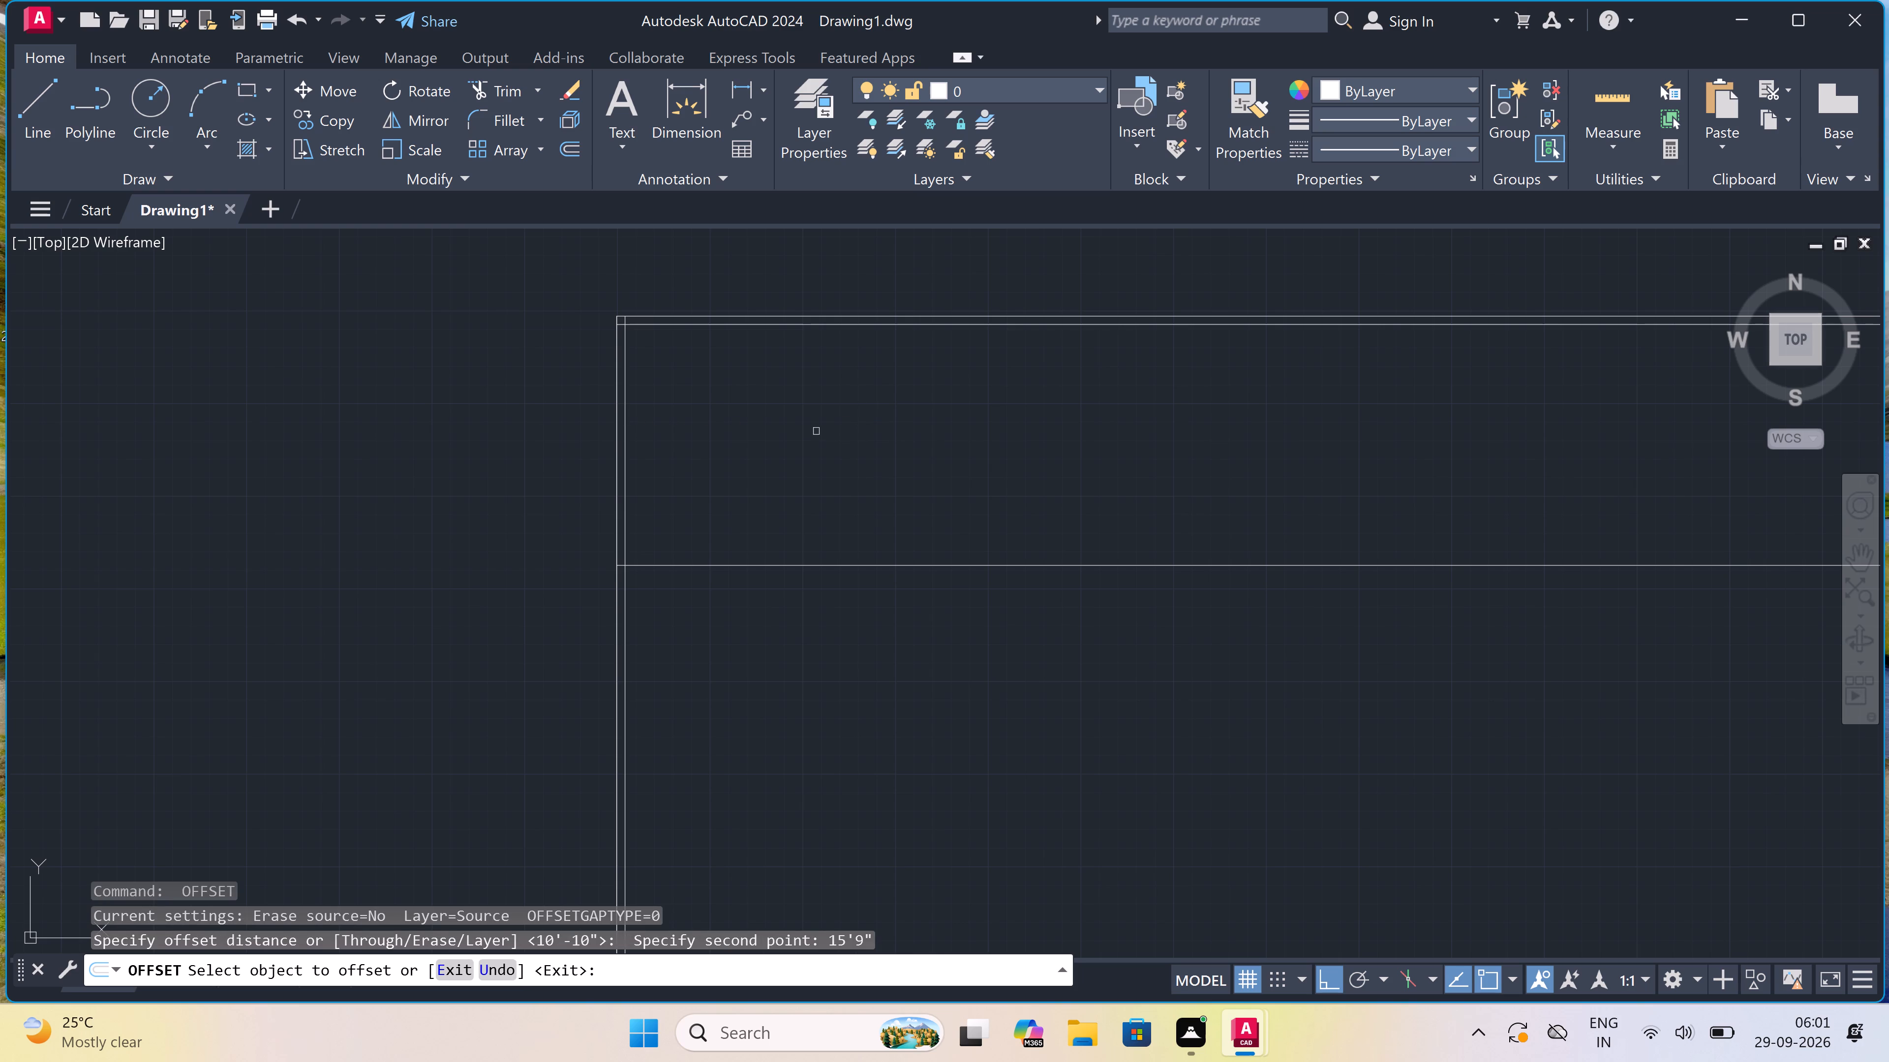
pyautogui.click(626, 435)
pyautogui.click(761, 434)
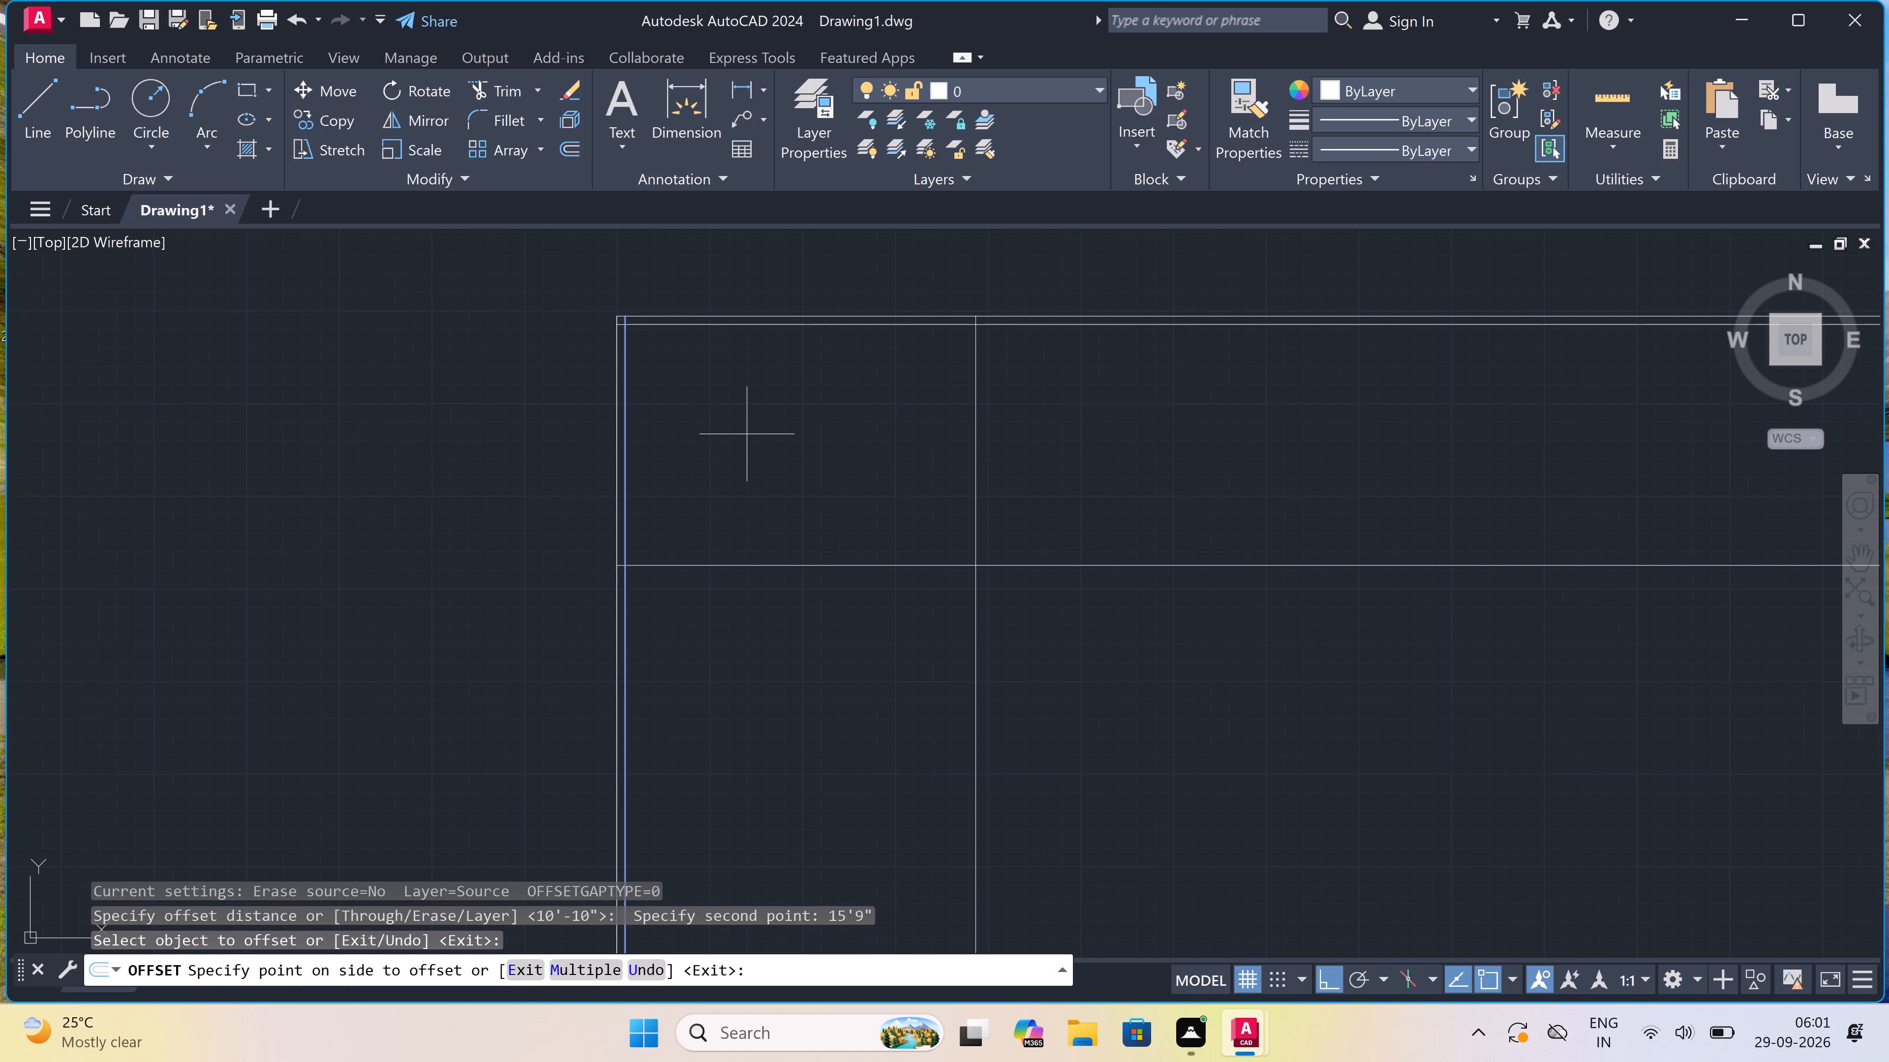
pyautogui.press('Escape')
# Offset the new vertical line 4.5" to the right and the interior horizontal line 4.5" downward to form partition wall thicknesses.
pyautogui.press('space')
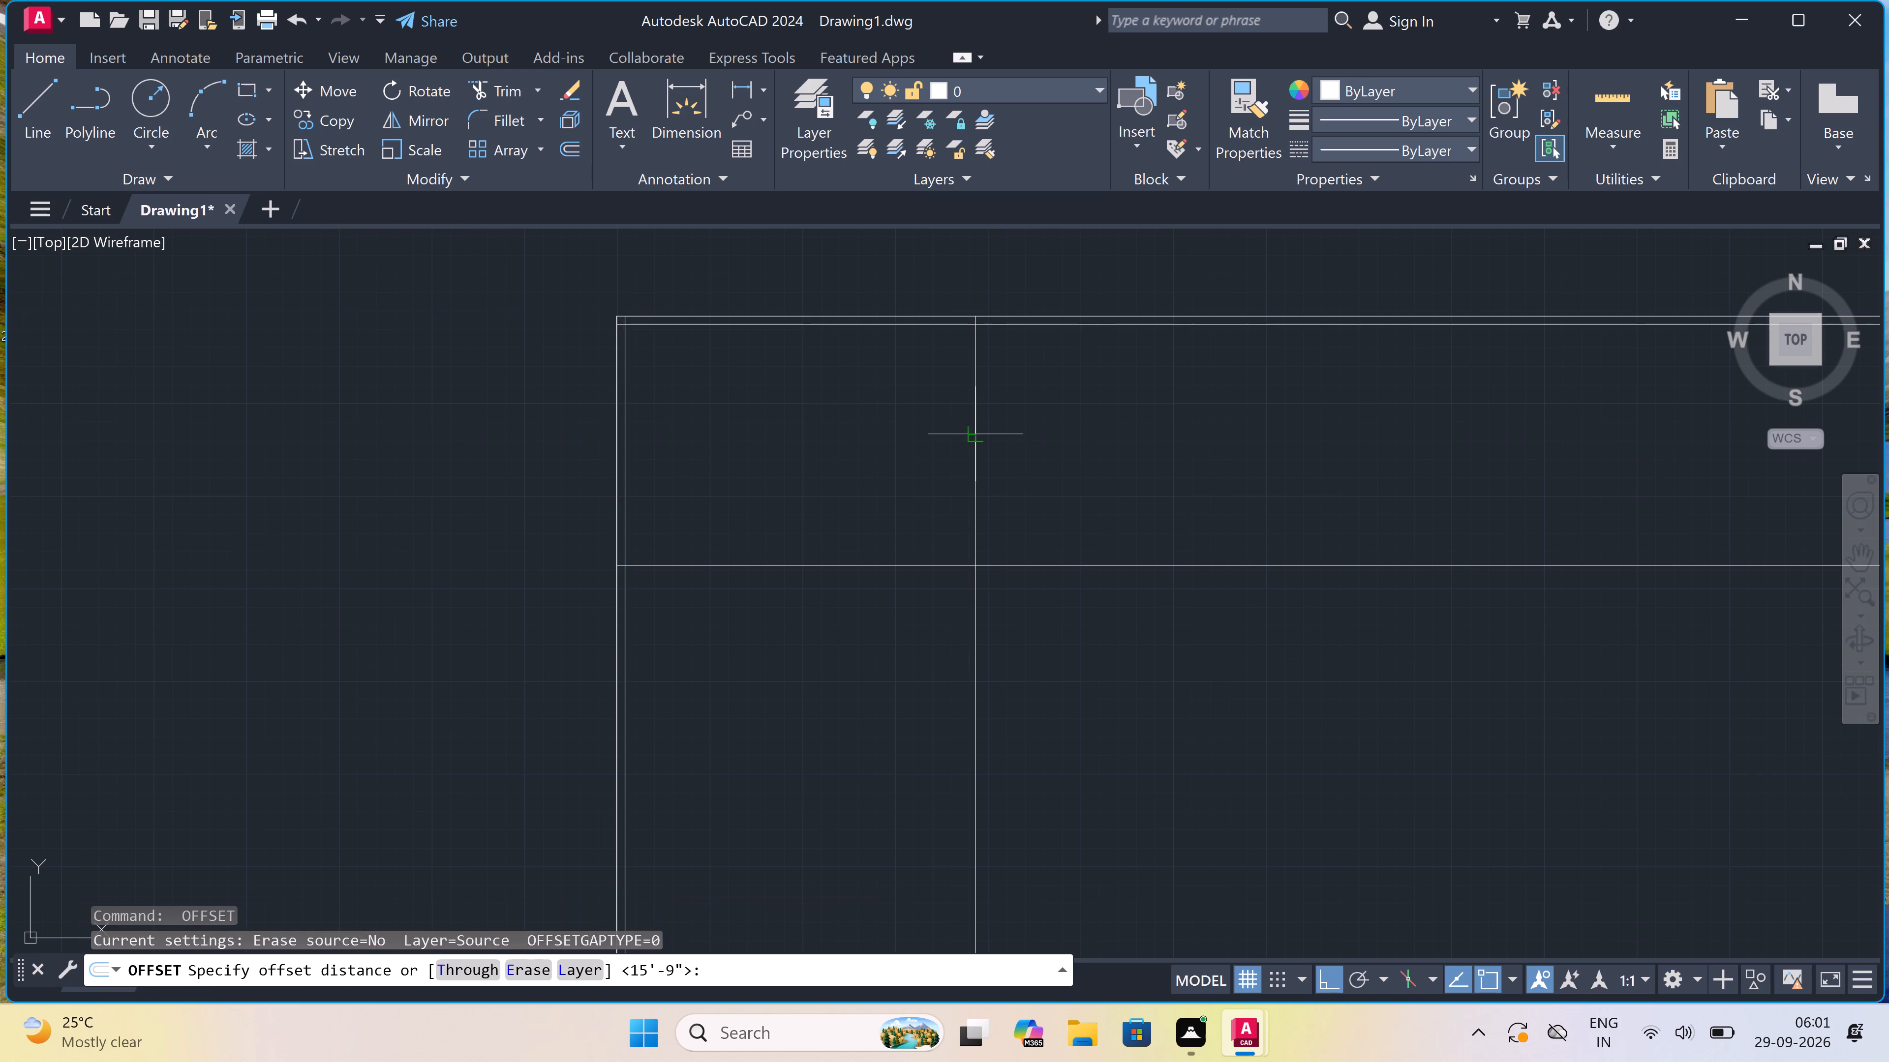
pyautogui.click(981, 441)
pyautogui.write('4,')
pyautogui.press('5')
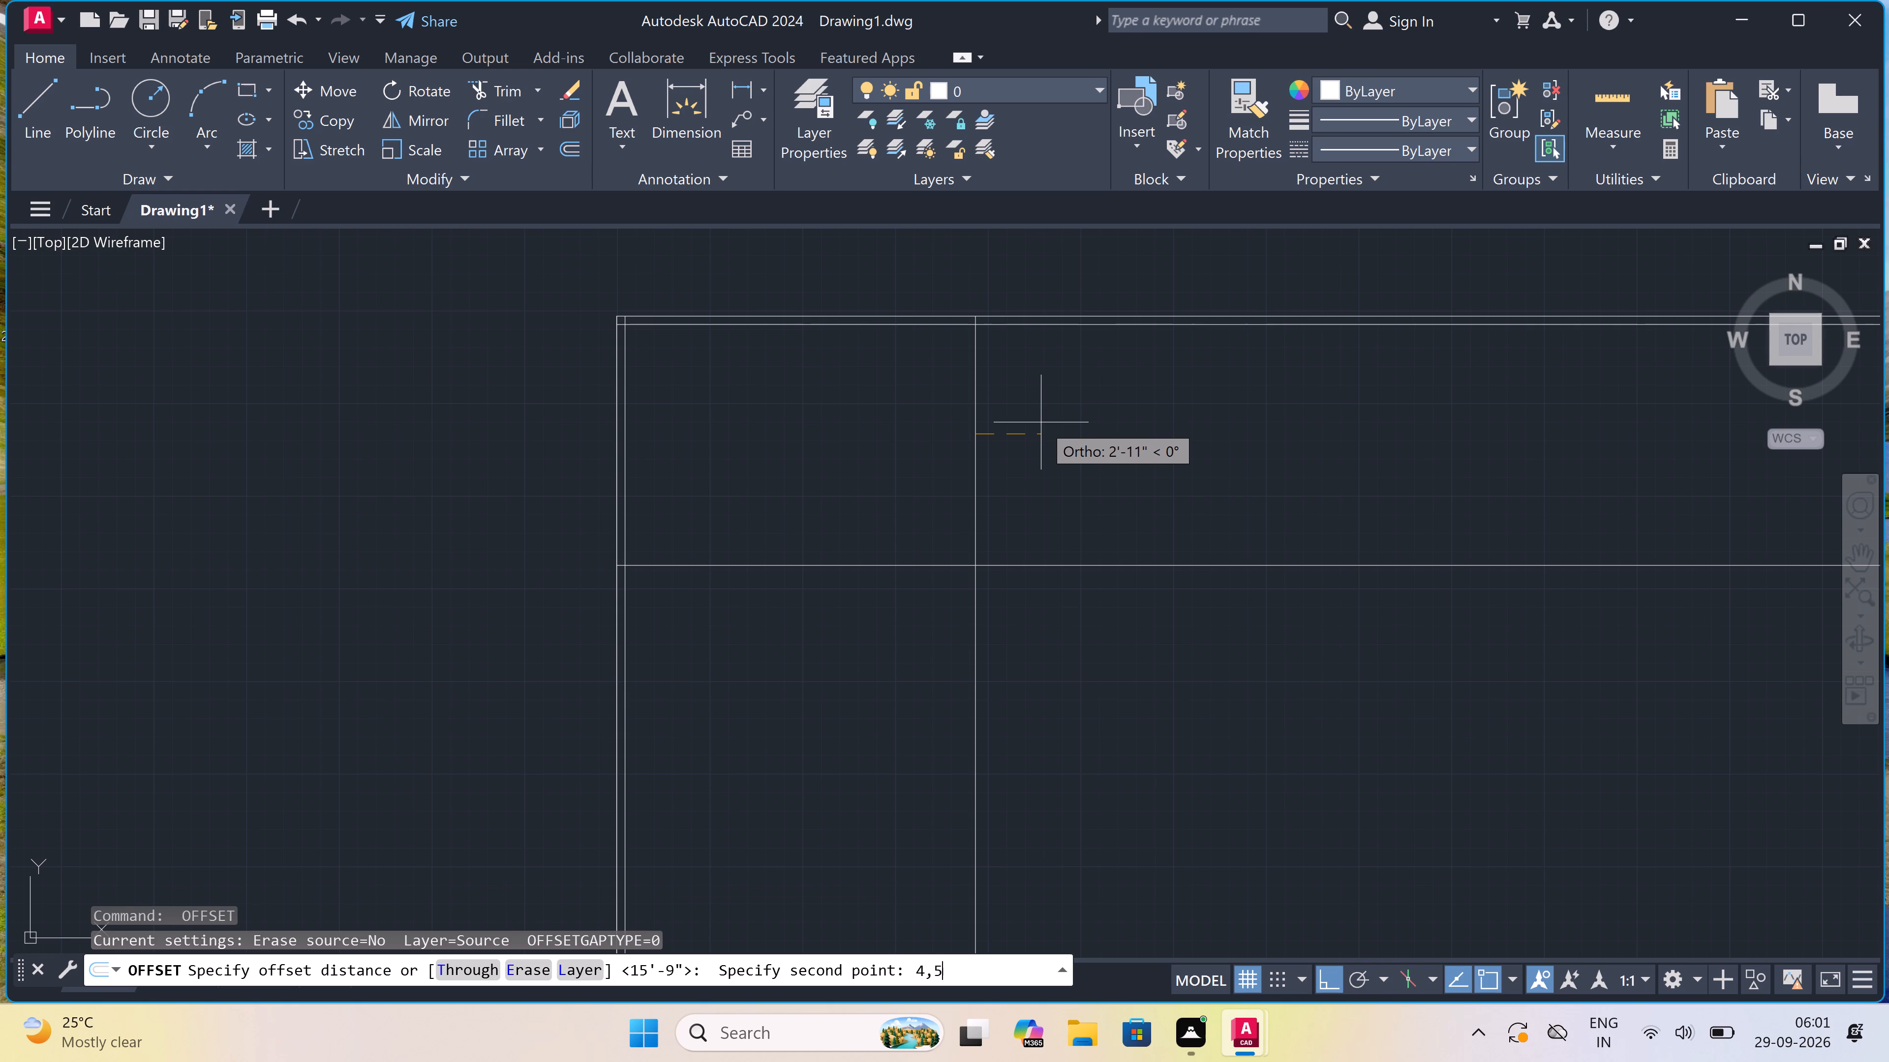
pyautogui.press('BackSpace')
pyautogui.press('BackSpace')
pyautogui.write('.5"')
pyautogui.press('space')
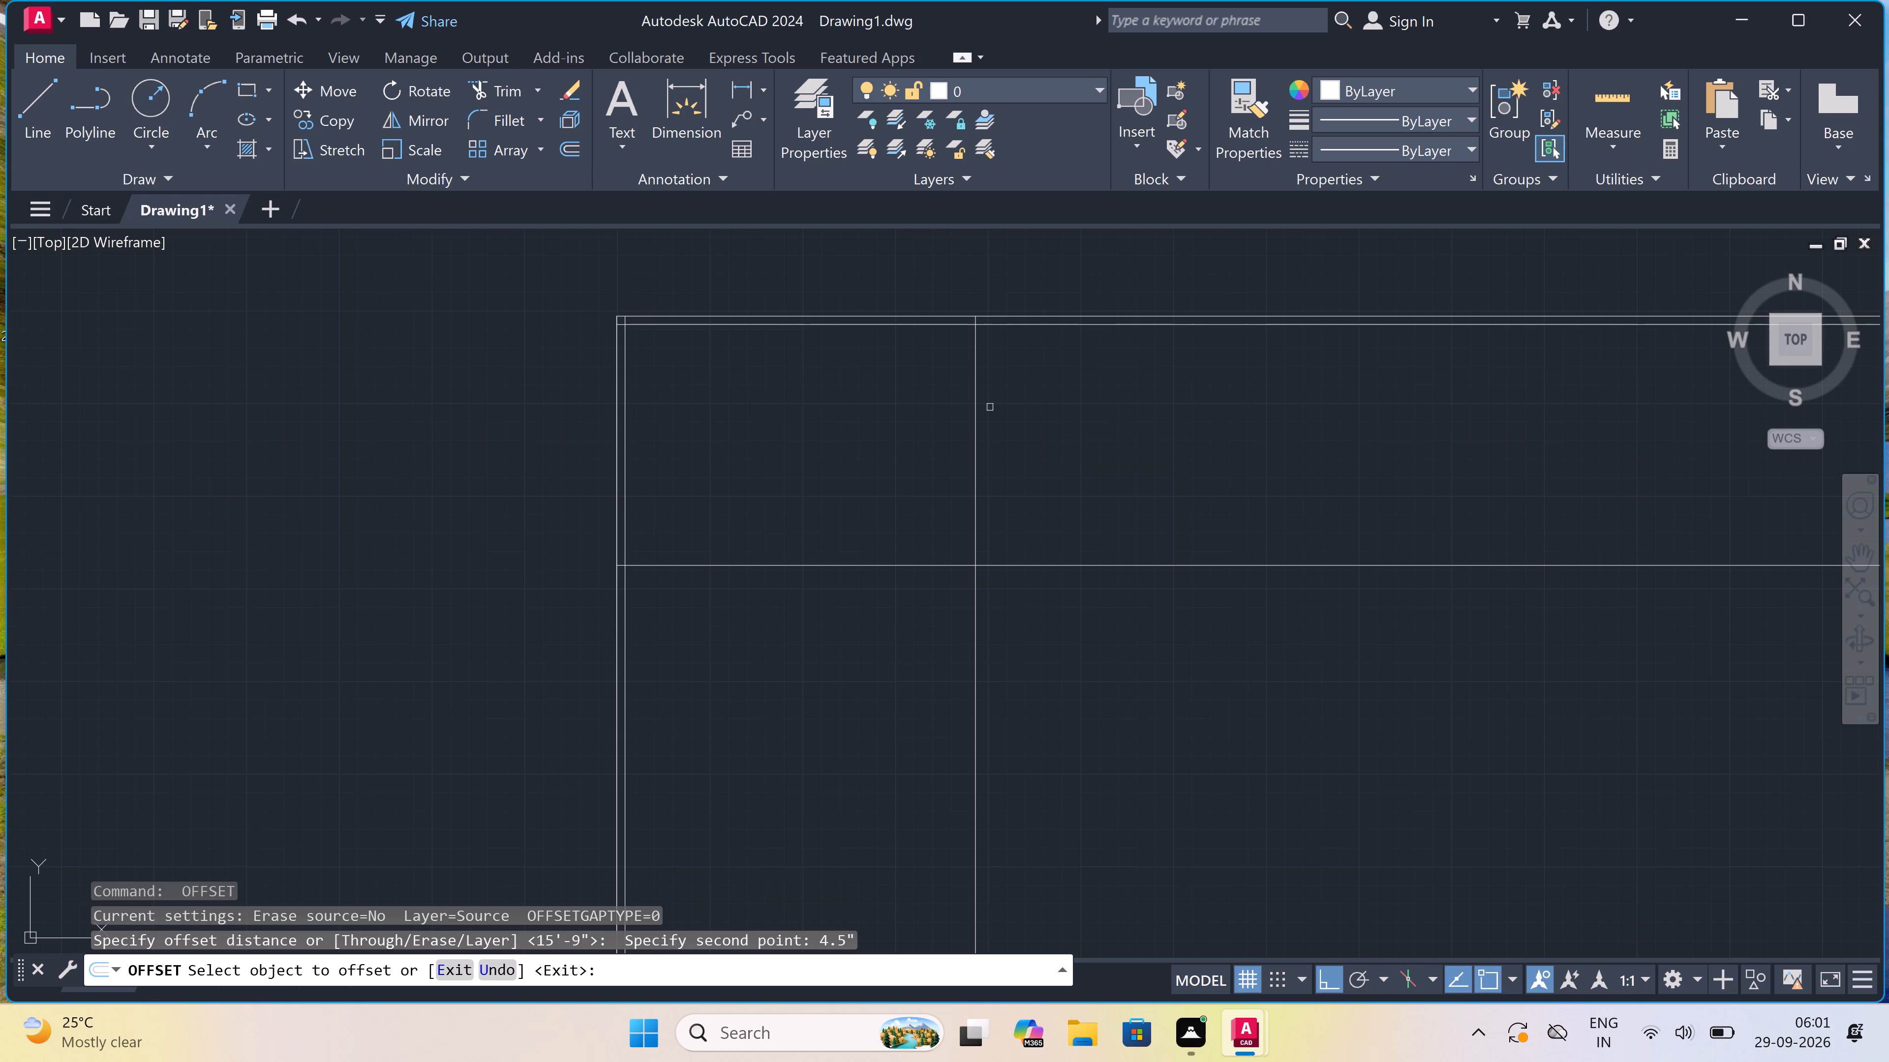
pyautogui.click(975, 398)
pyautogui.moveTo(1077, 378); pyautogui.dragTo(1078, 374)
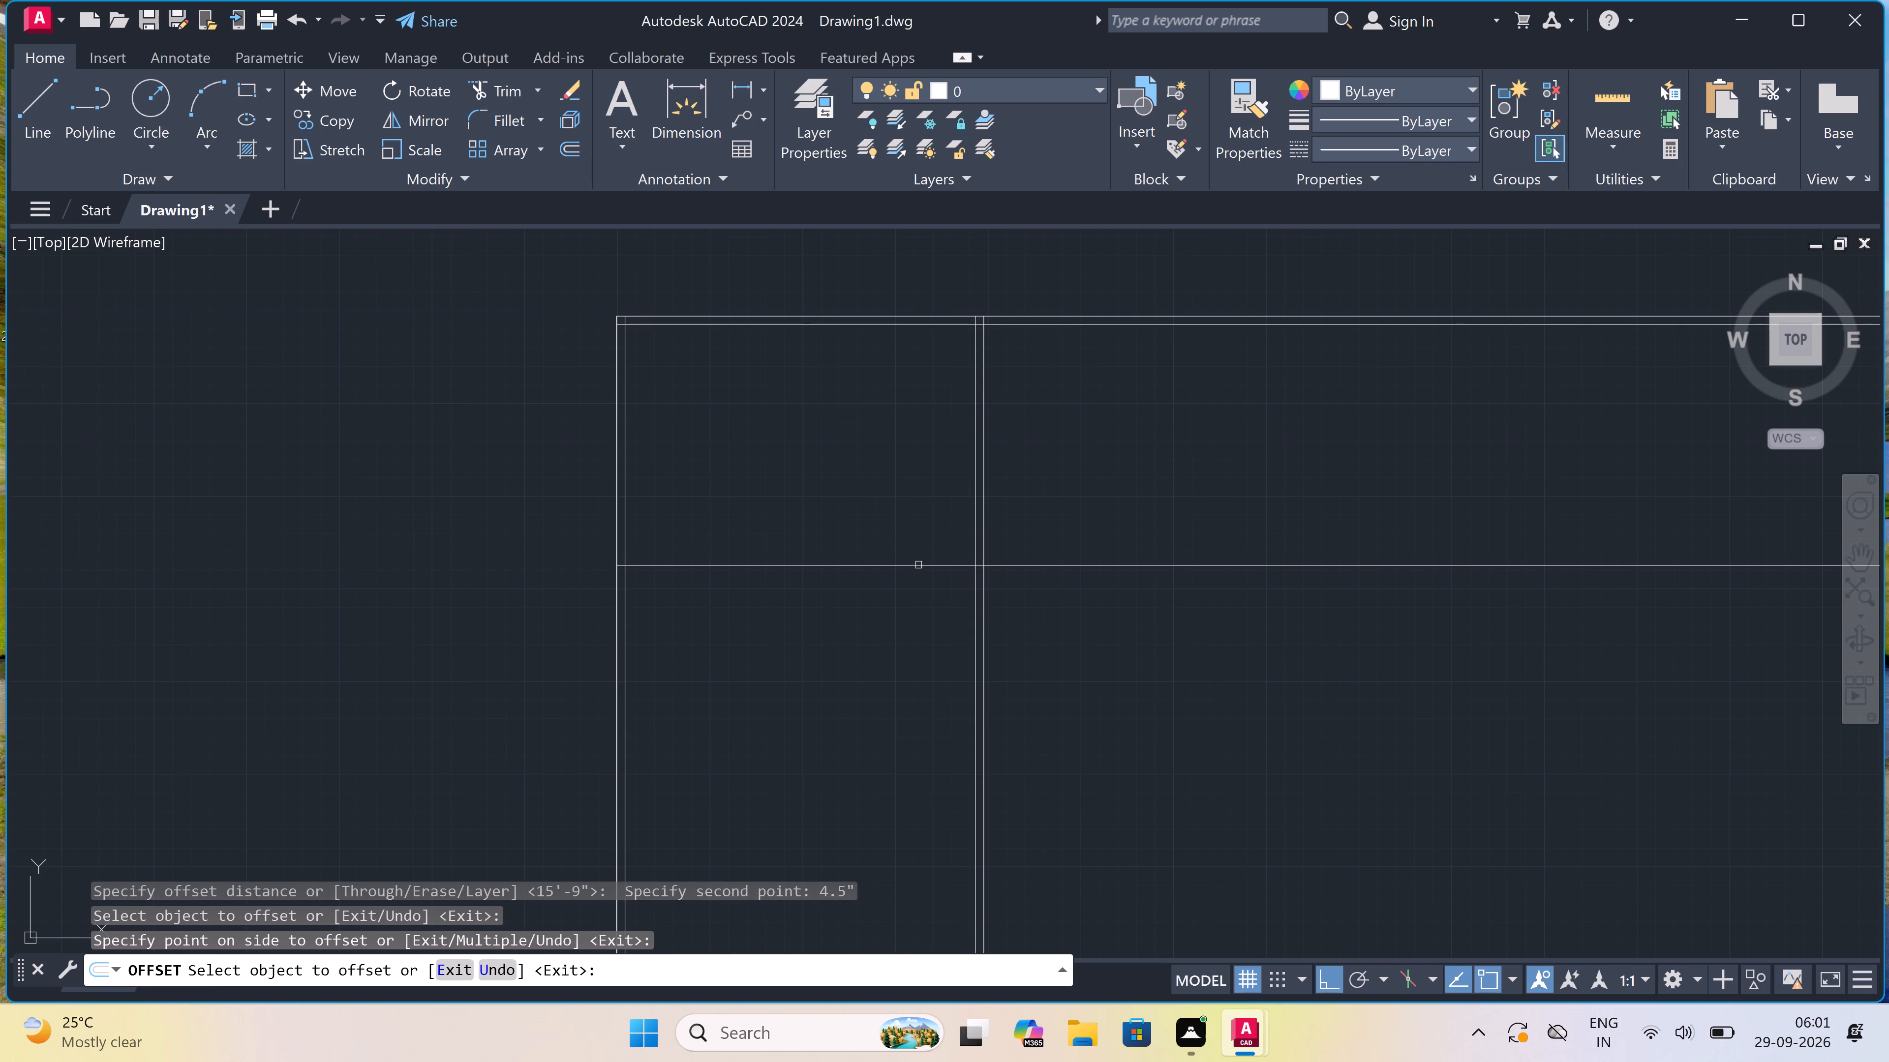
pyautogui.moveTo(918, 565); pyautogui.dragTo(917, 574)
pyautogui.click(910, 602)
pyautogui.press('Escape')
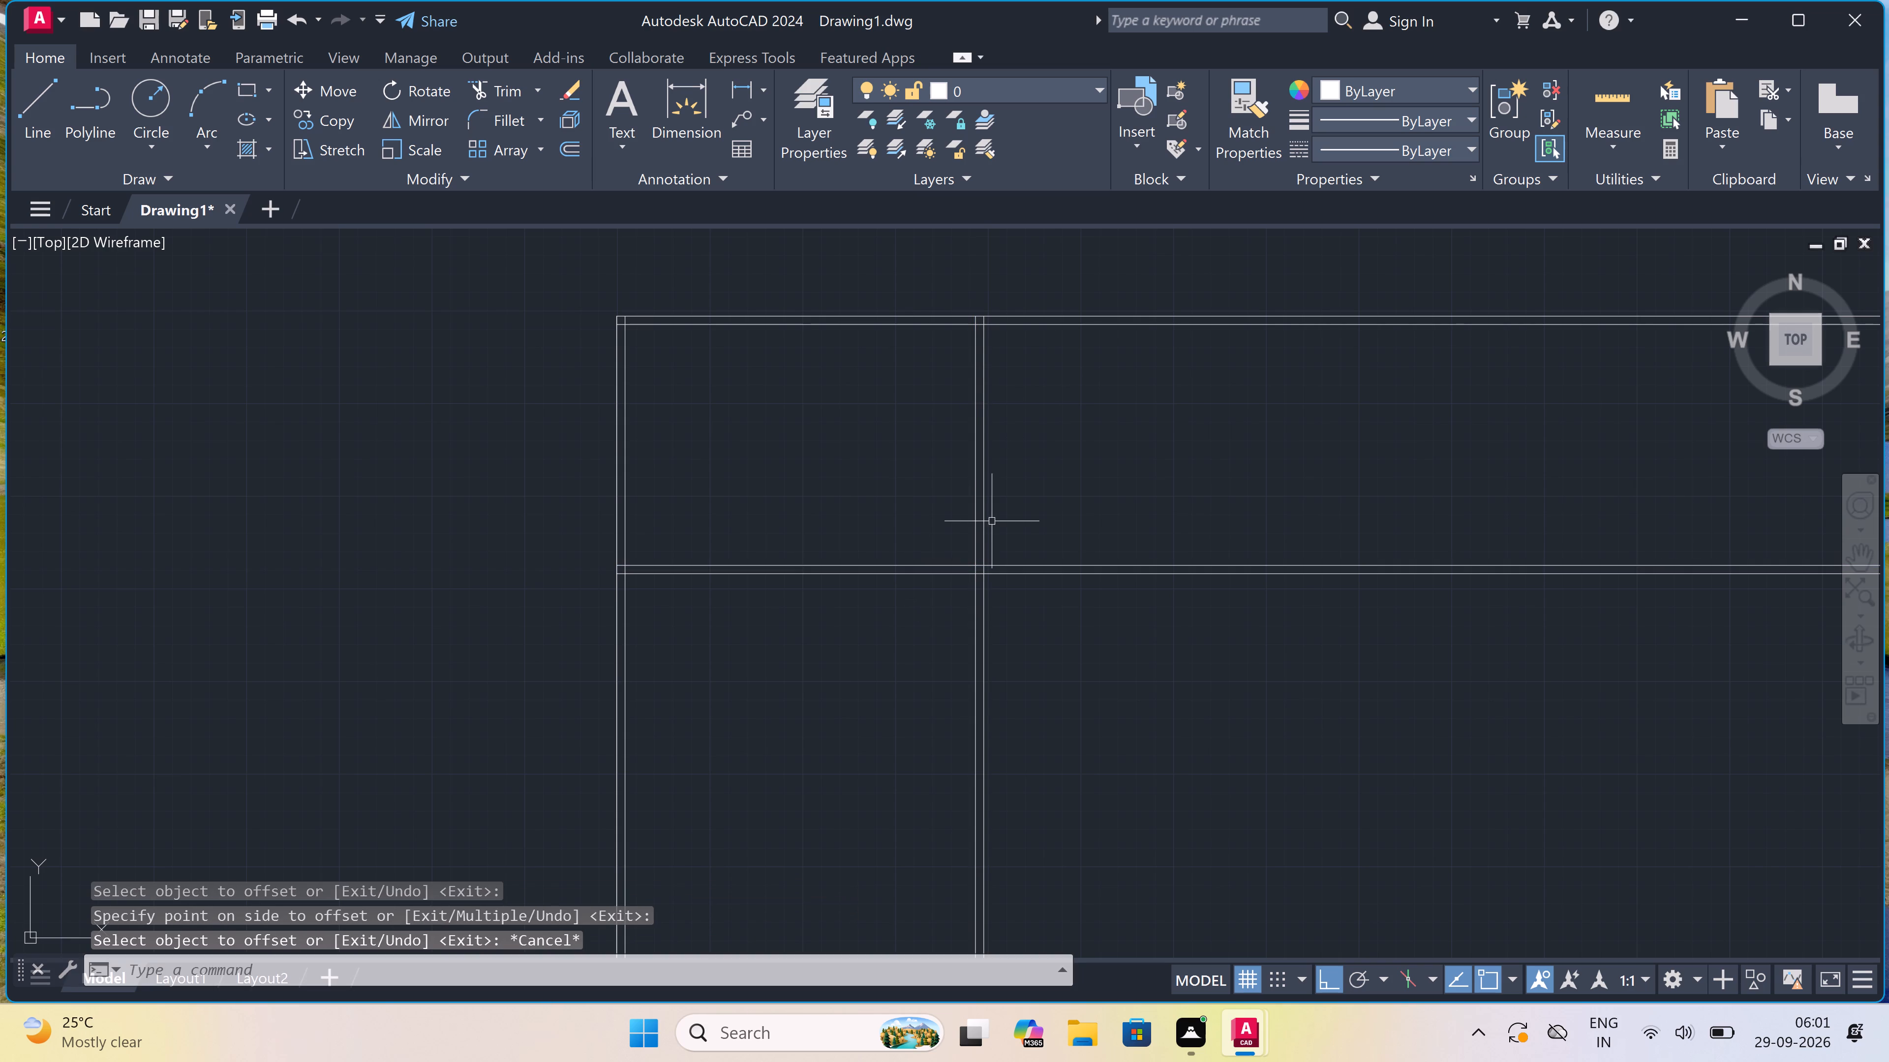
# Offset the right-hand line of the first vertical partition 10'4" to the right to set the second room's width.
pyautogui.press('space')
pyautogui.moveTo(995, 483); pyautogui.dragTo(1002, 469)
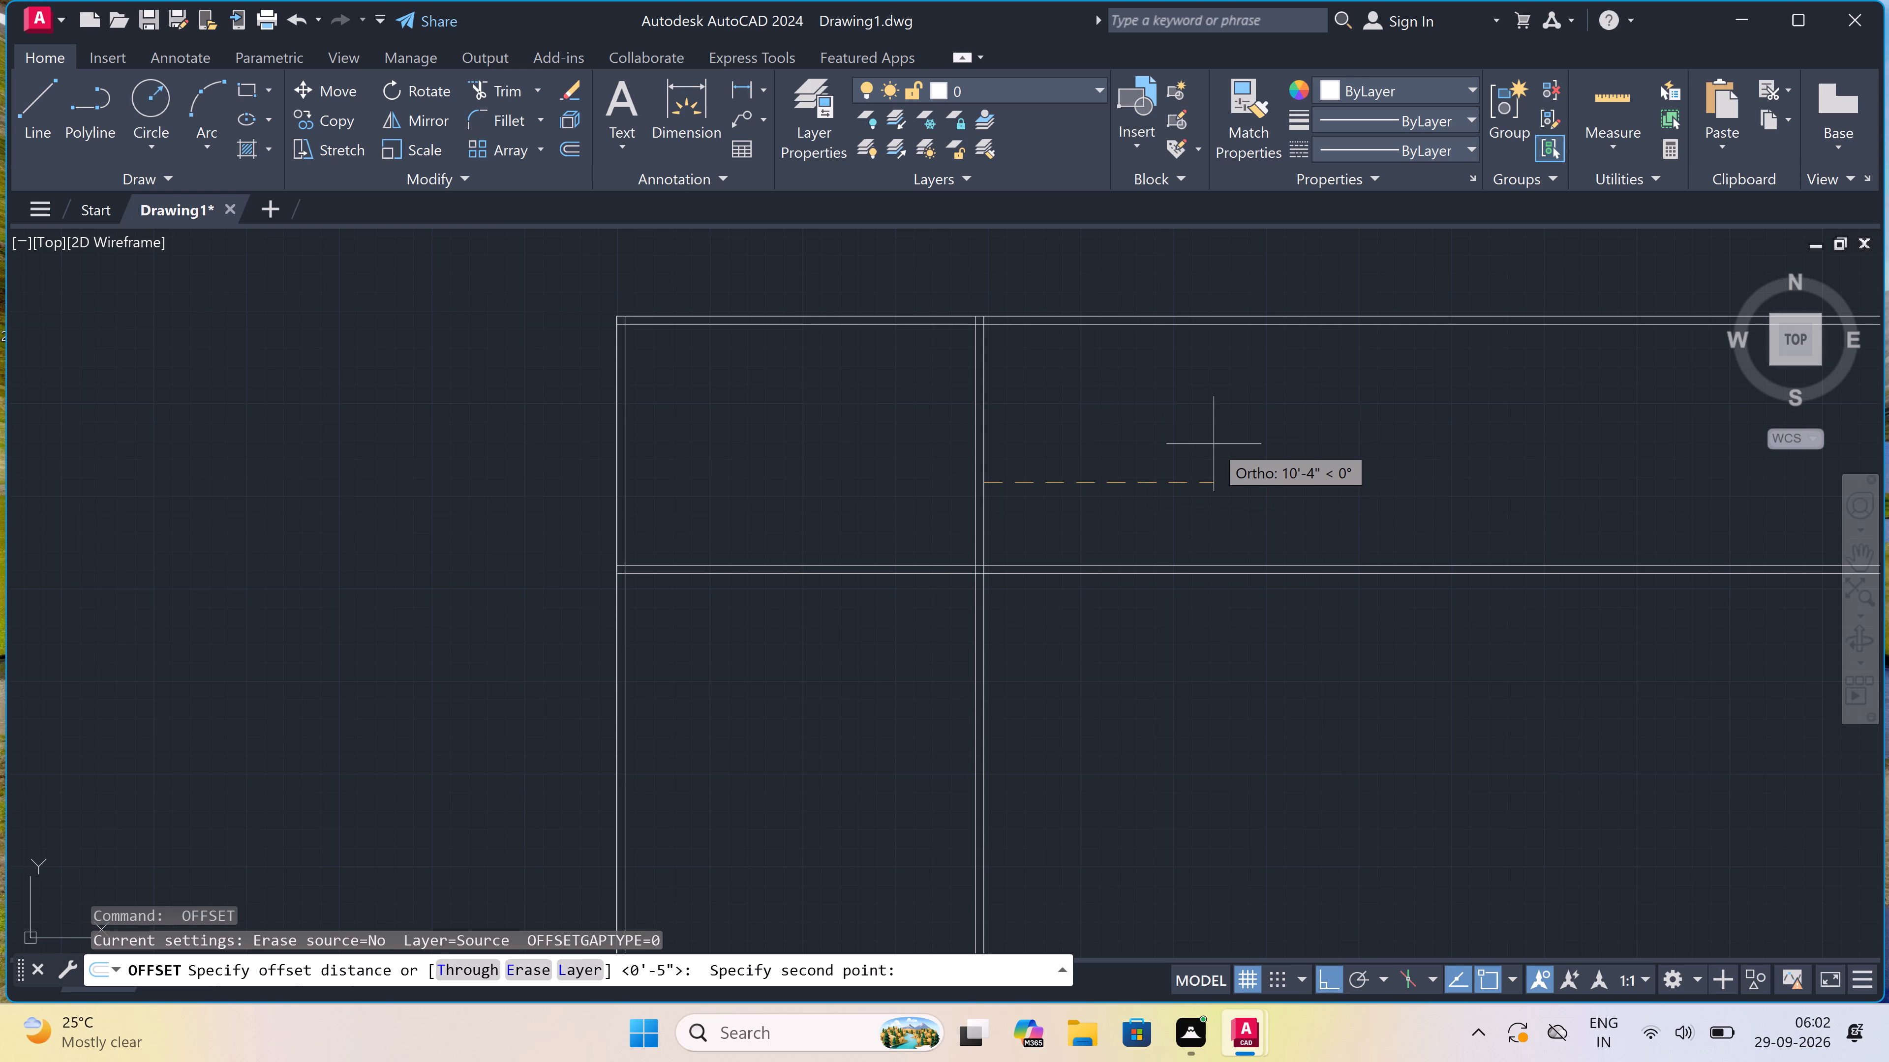
pyautogui.write("10'")
pyautogui.press('4')
pyautogui.hotkey('shift', '"')
pyautogui.press('space')
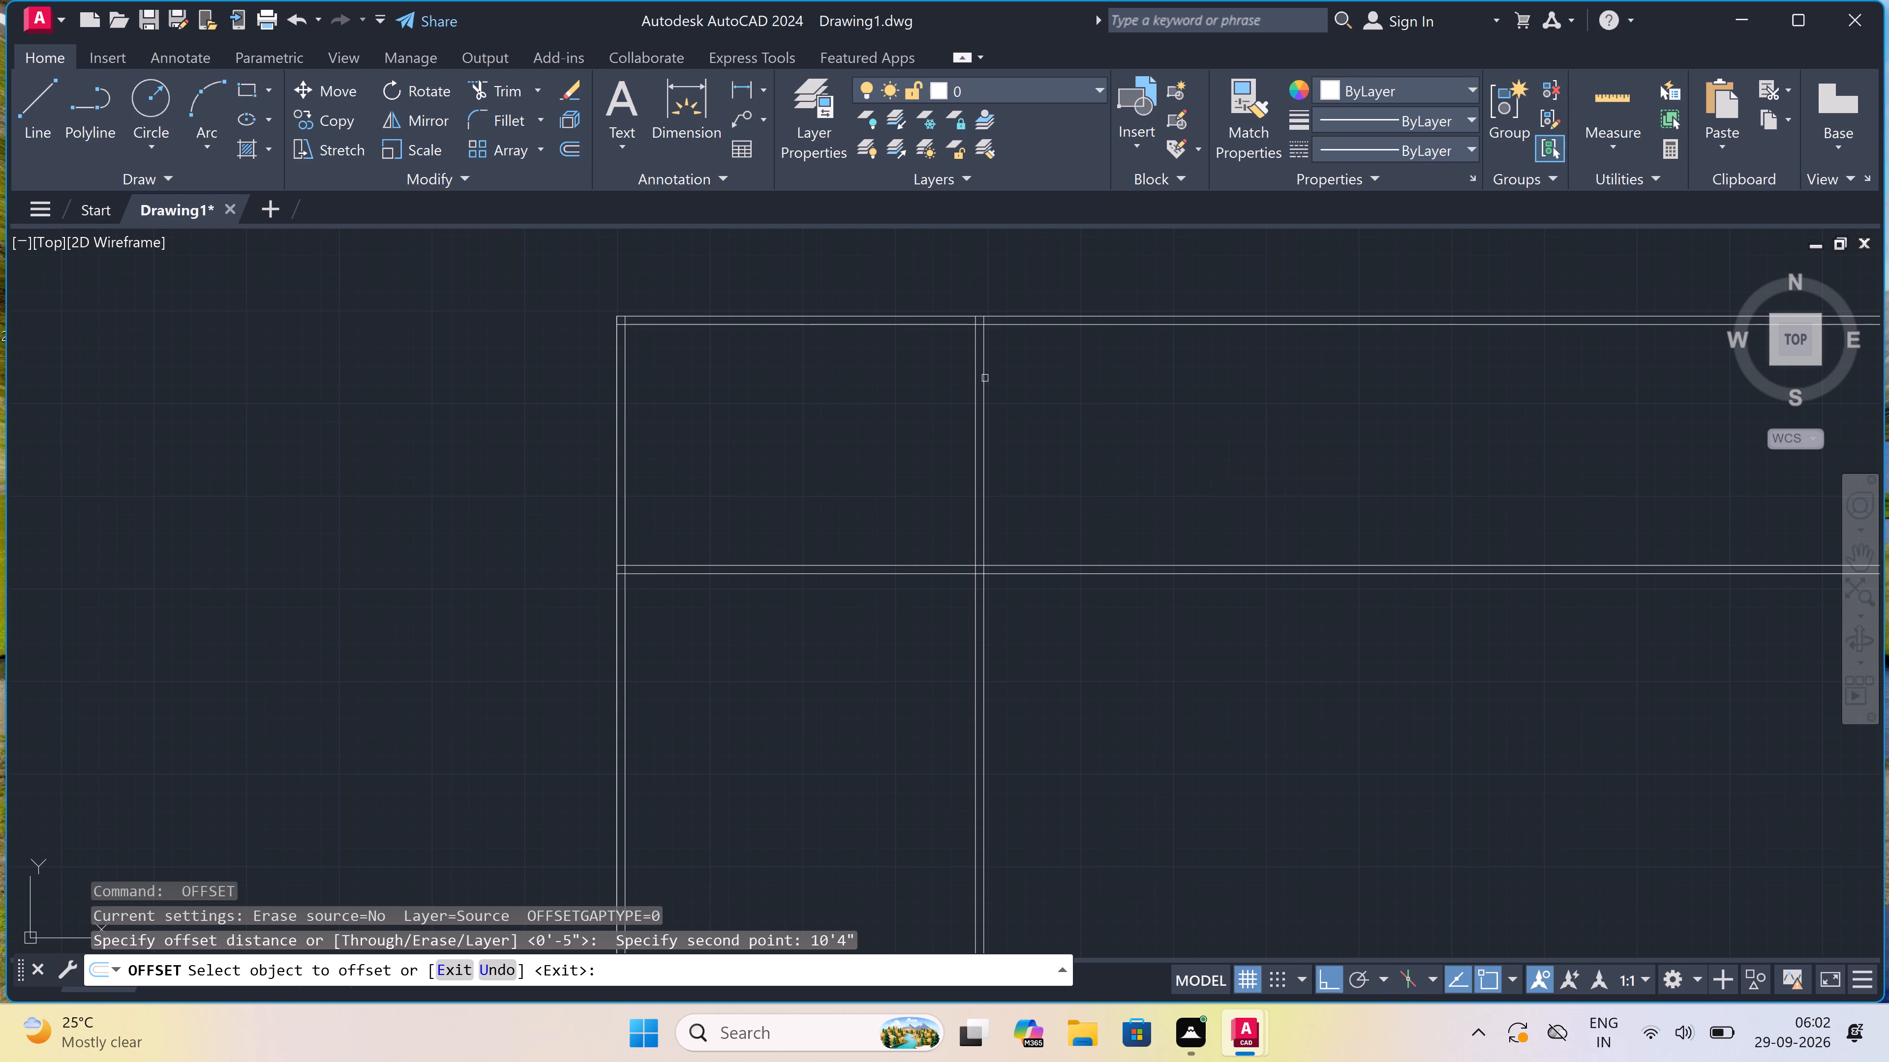
pyautogui.moveTo(984, 384); pyautogui.dragTo(982, 399)
pyautogui.click(1000, 414)
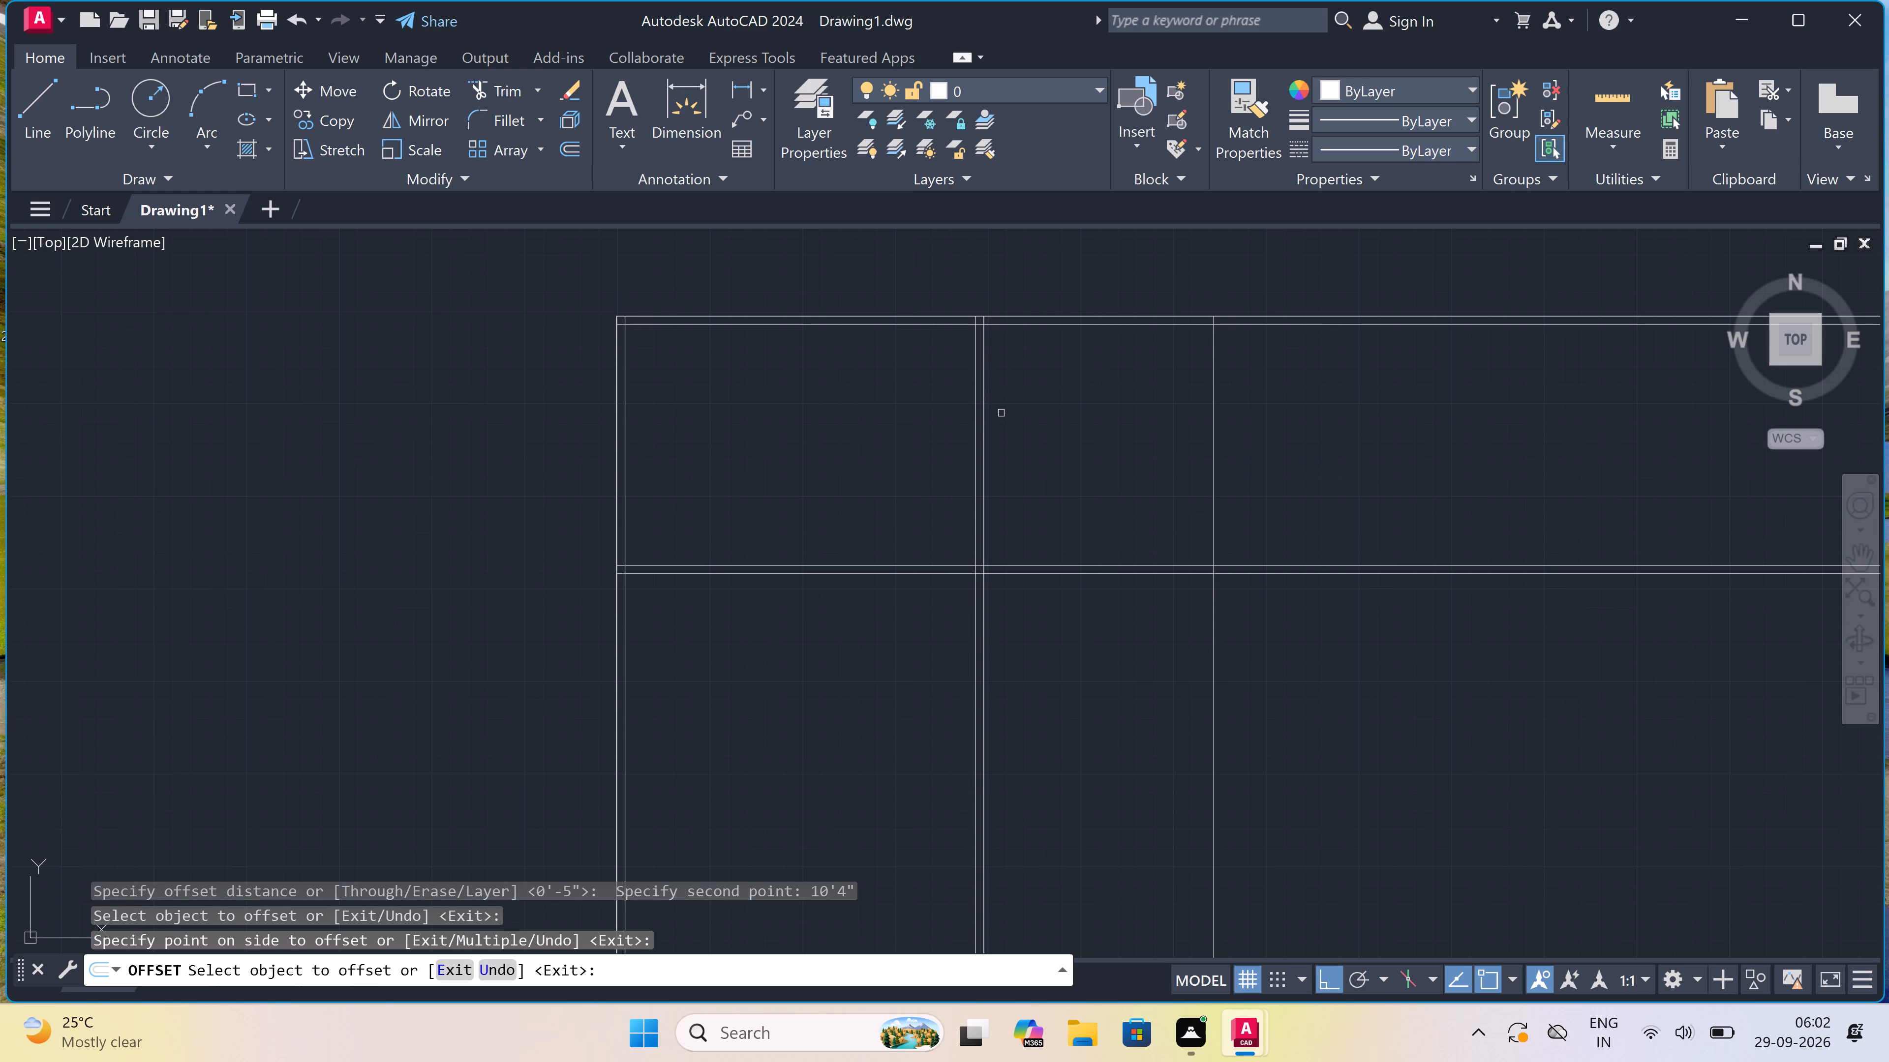
pyautogui.press('Escape')
# Offset the single vertical line bounding the second room 4.5" to the right to form the second partition's thickness.
pyautogui.scroll(-3, 999, 407)
pyautogui.scroll(1, 1163, 422)
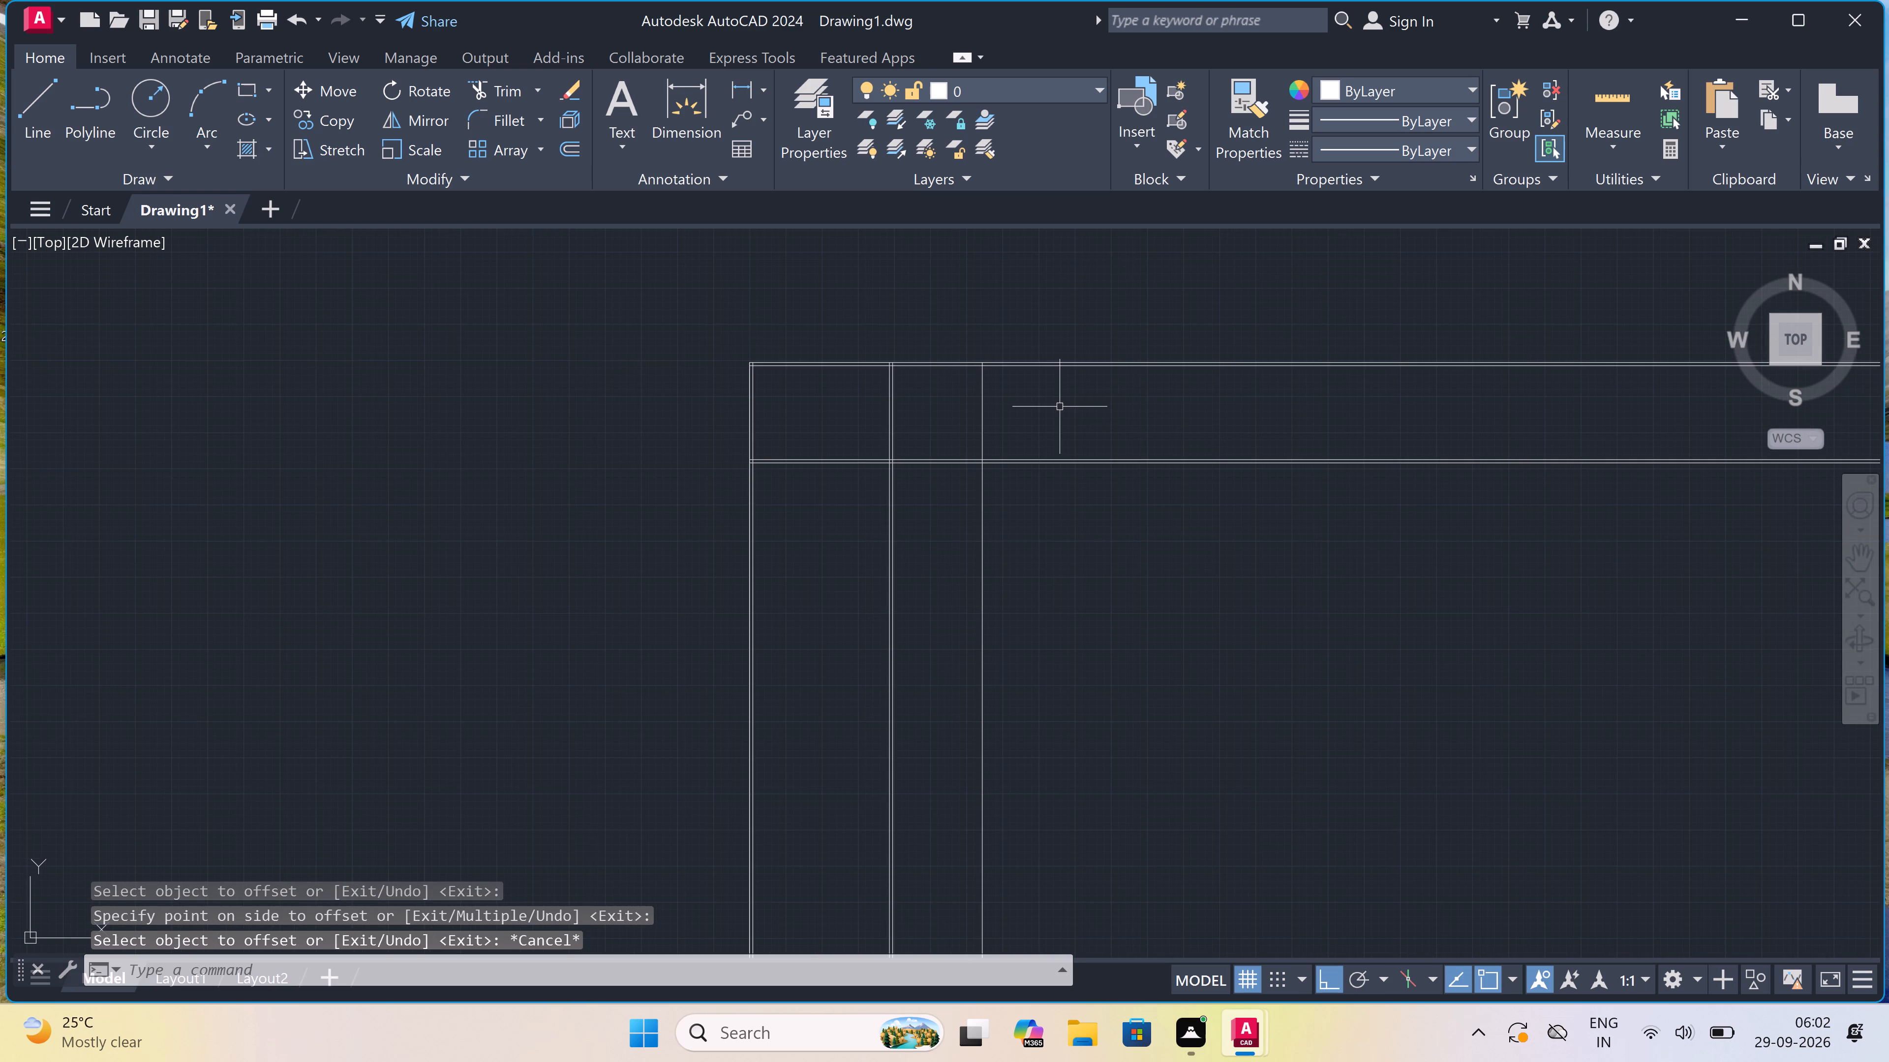
pyautogui.scroll(1, 1030, 389)
pyautogui.press('space')
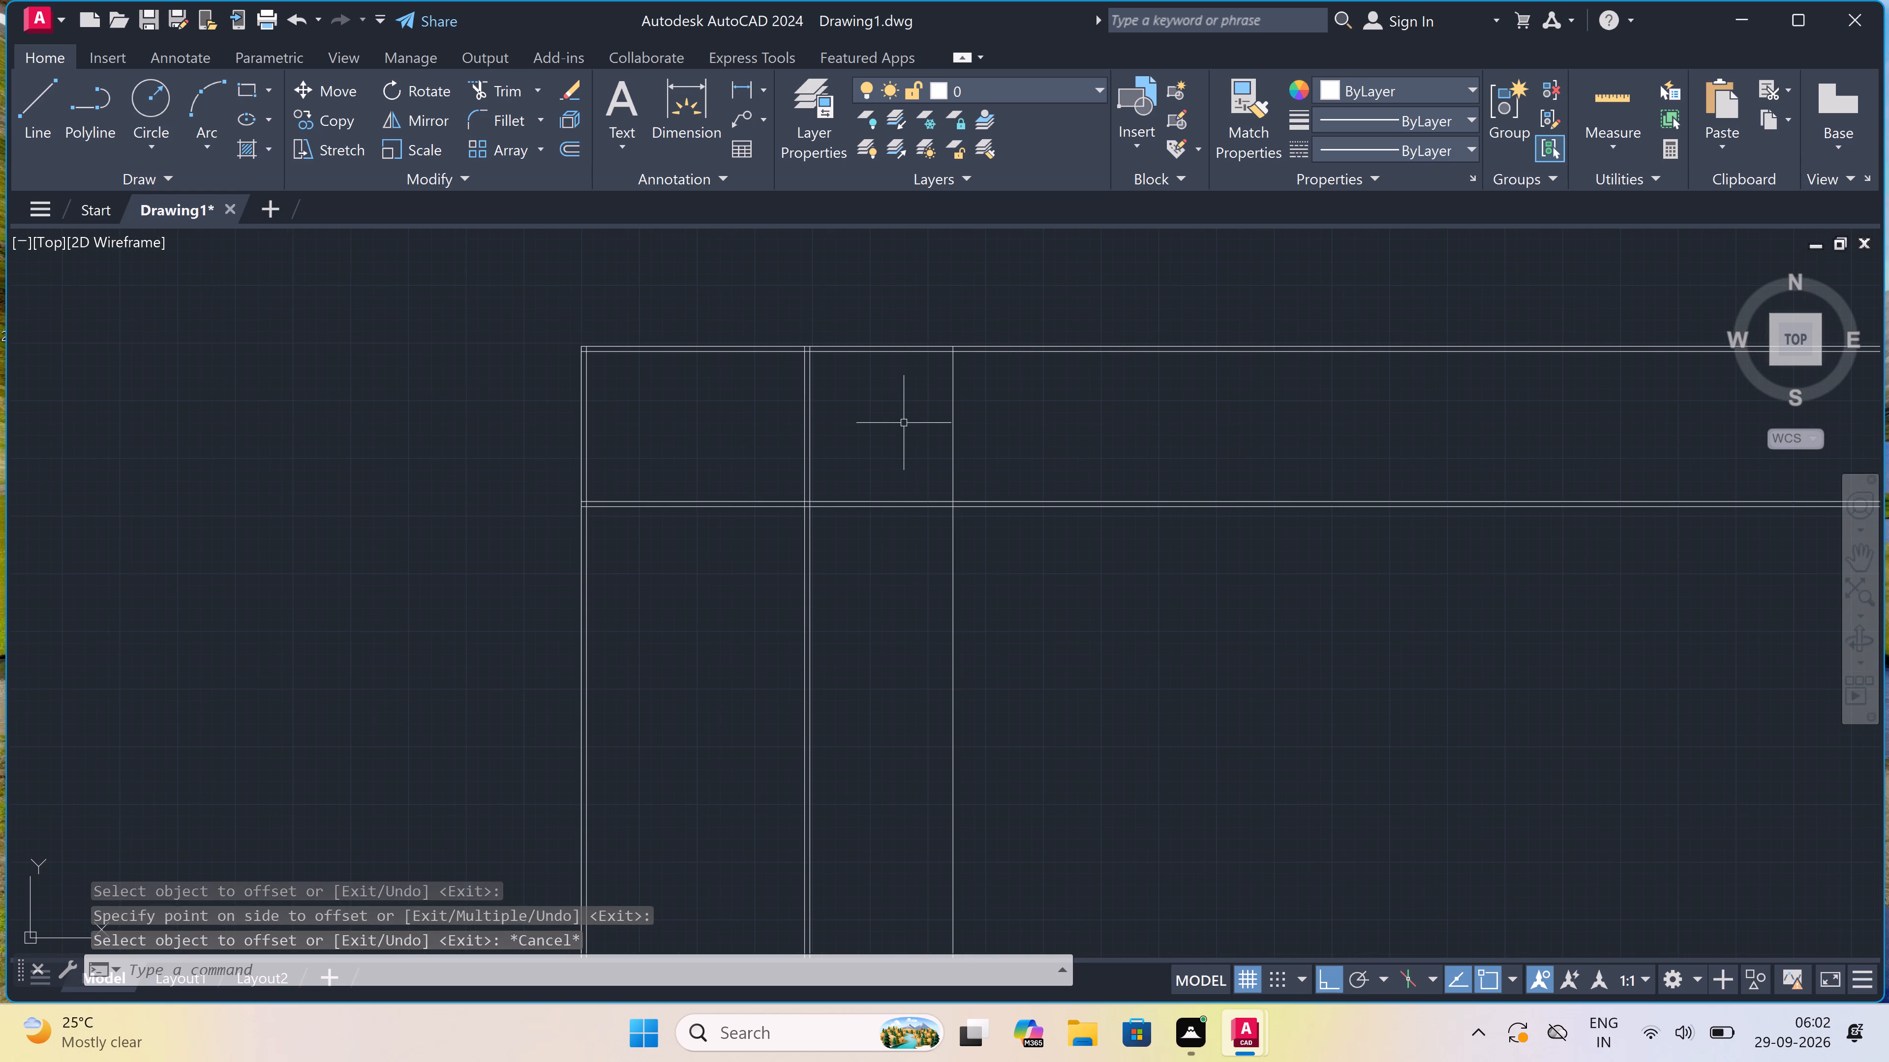
pyautogui.scroll(2, 922, 418)
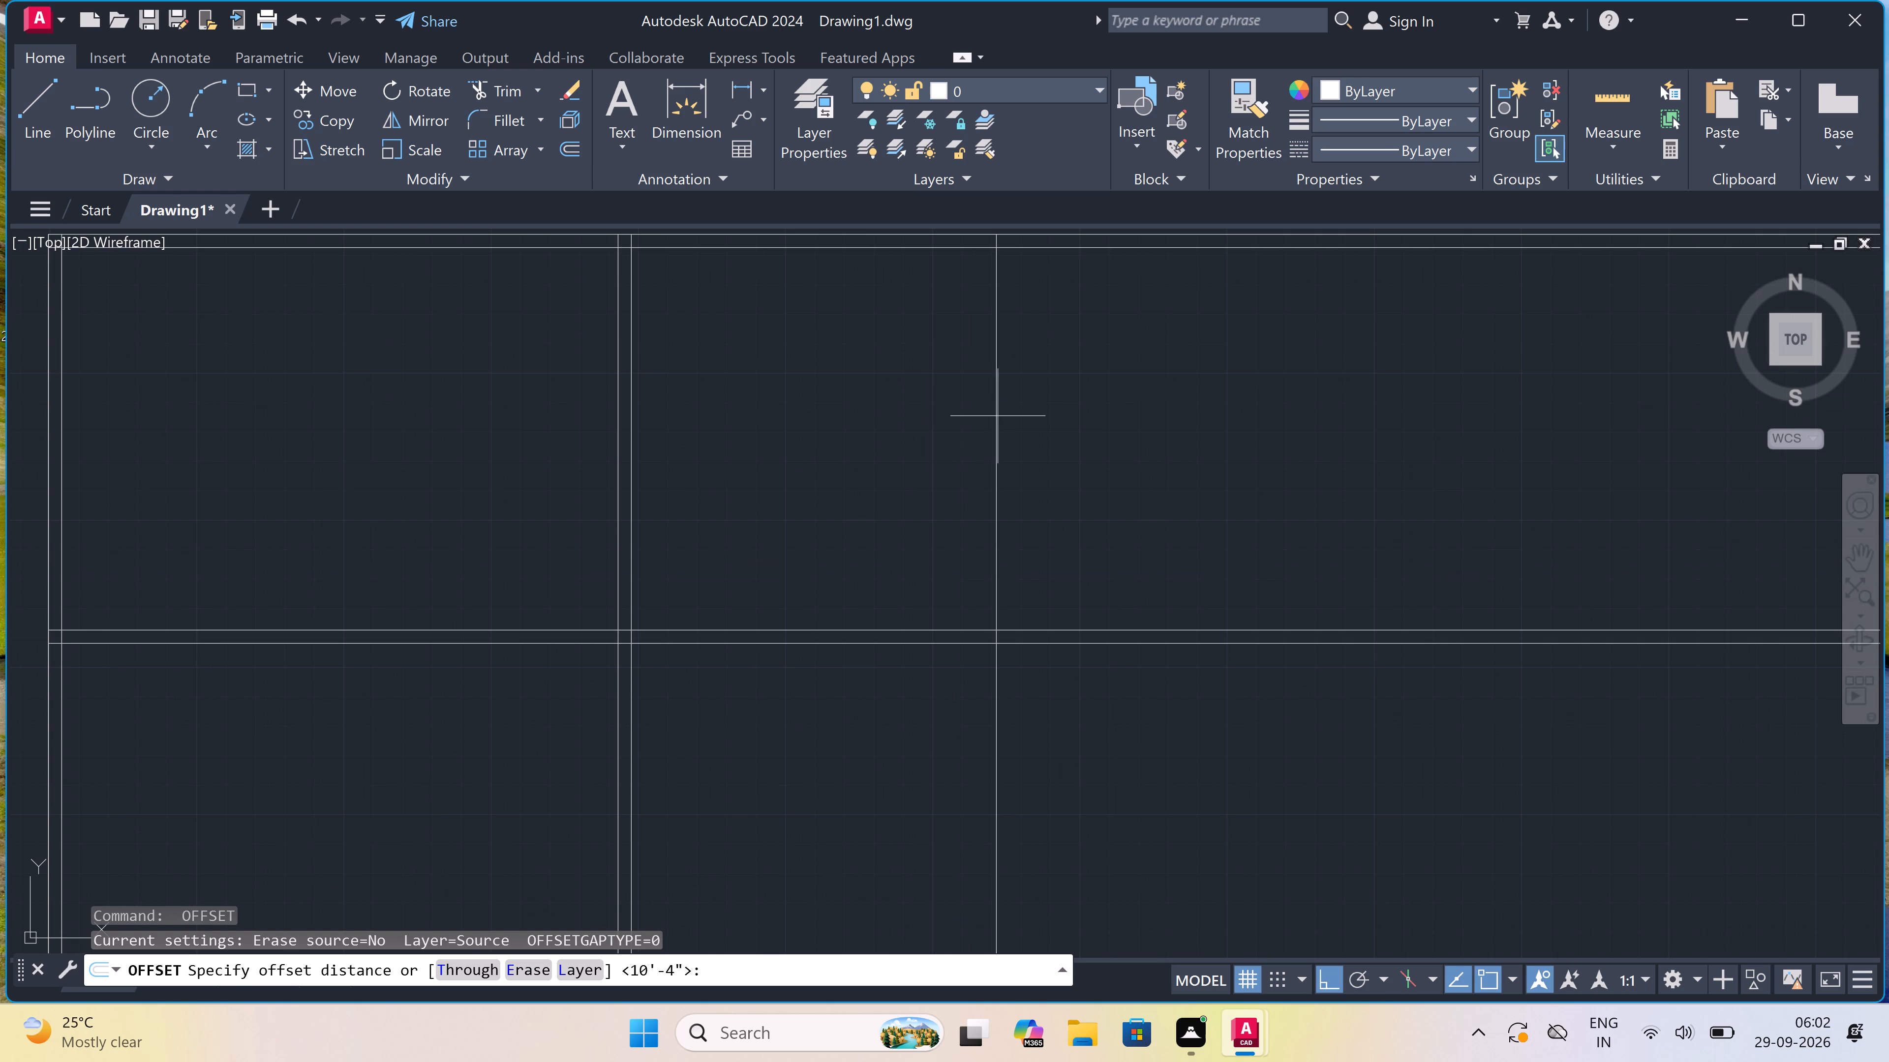
pyautogui.click(999, 416)
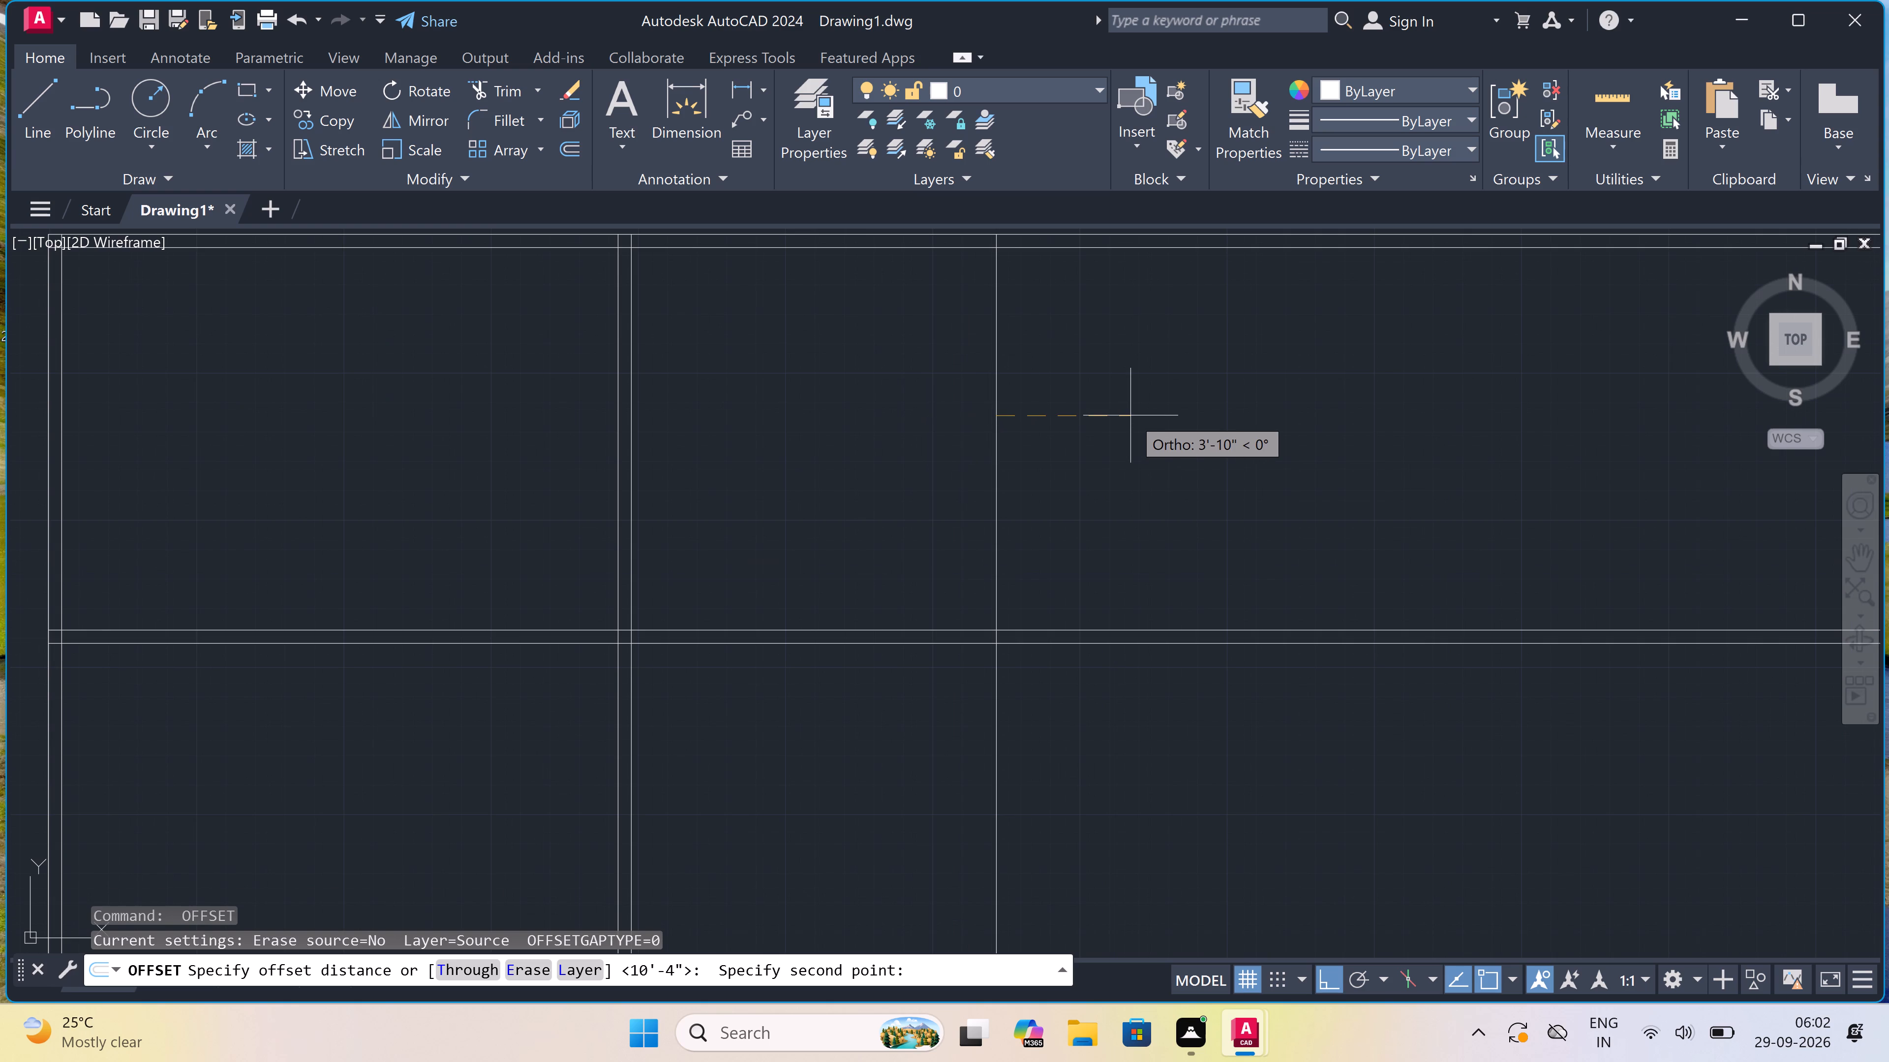
pyautogui.write('4.5"')
pyautogui.press('space')
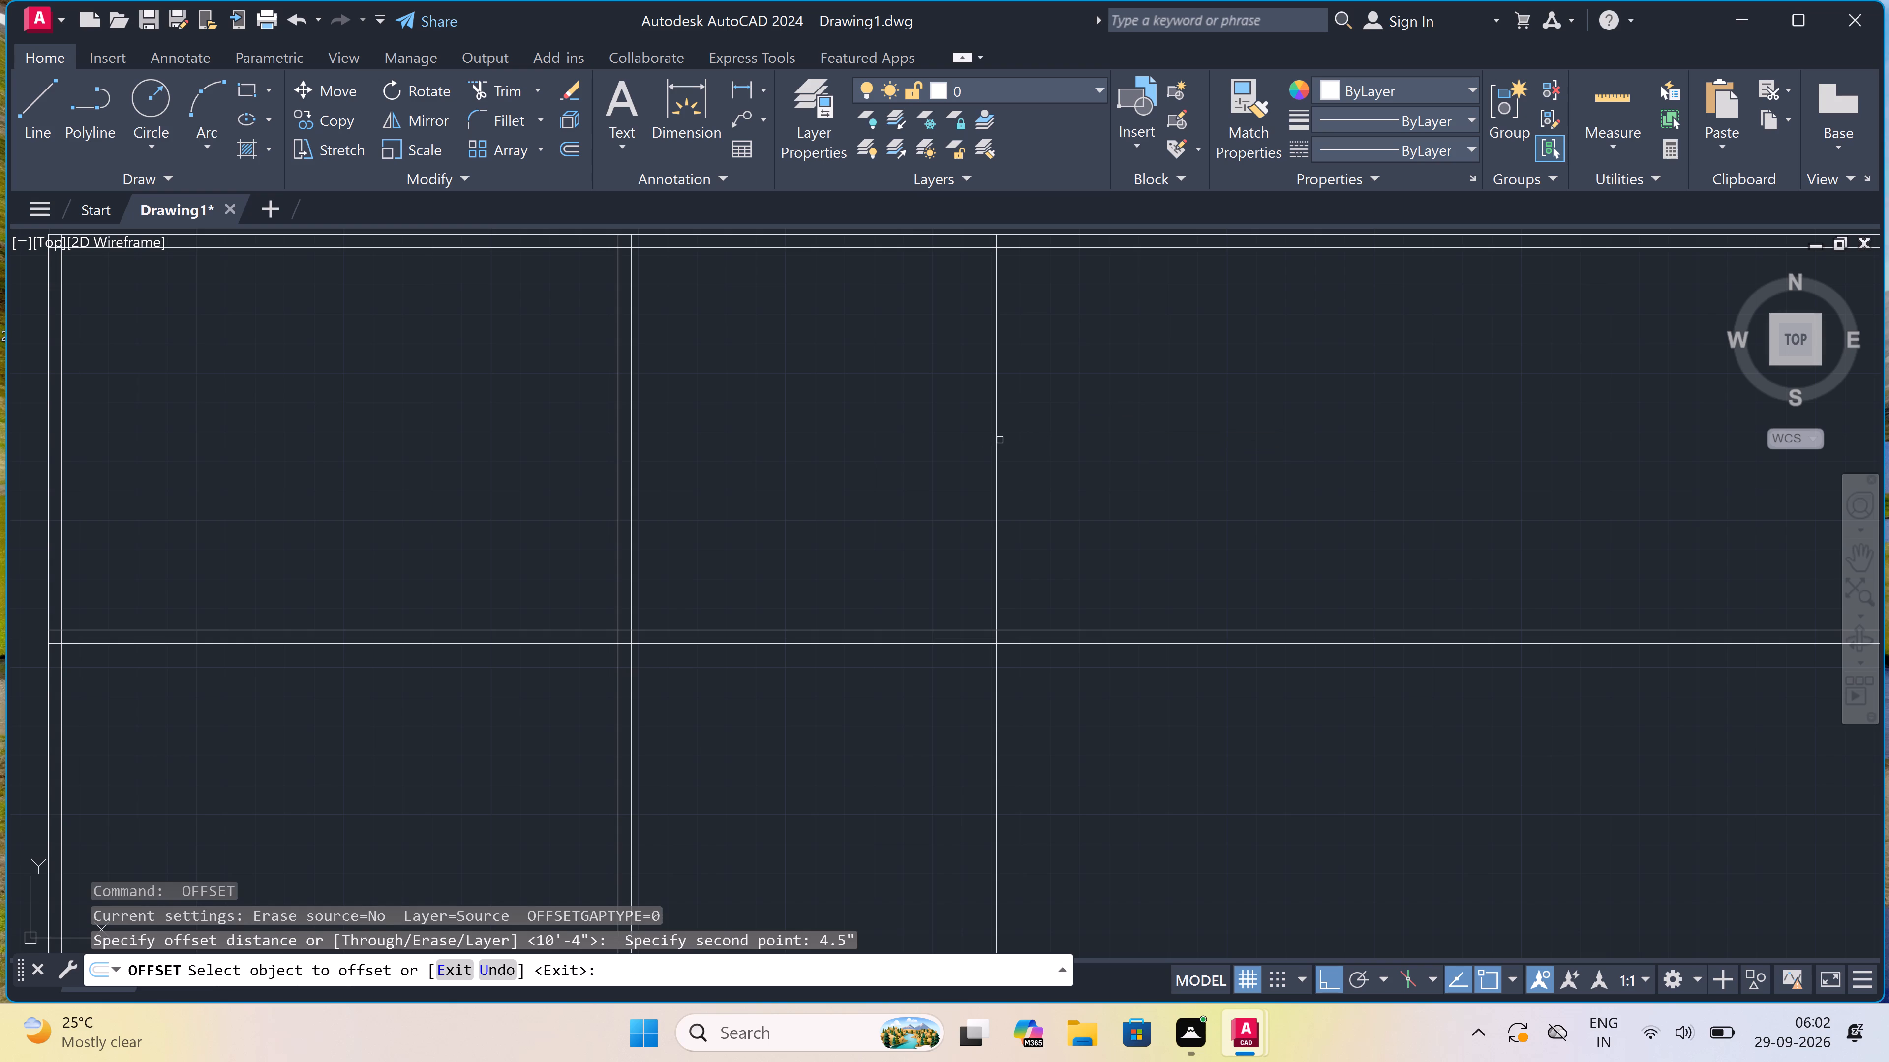
pyautogui.click(996, 439)
pyautogui.click(1042, 432)
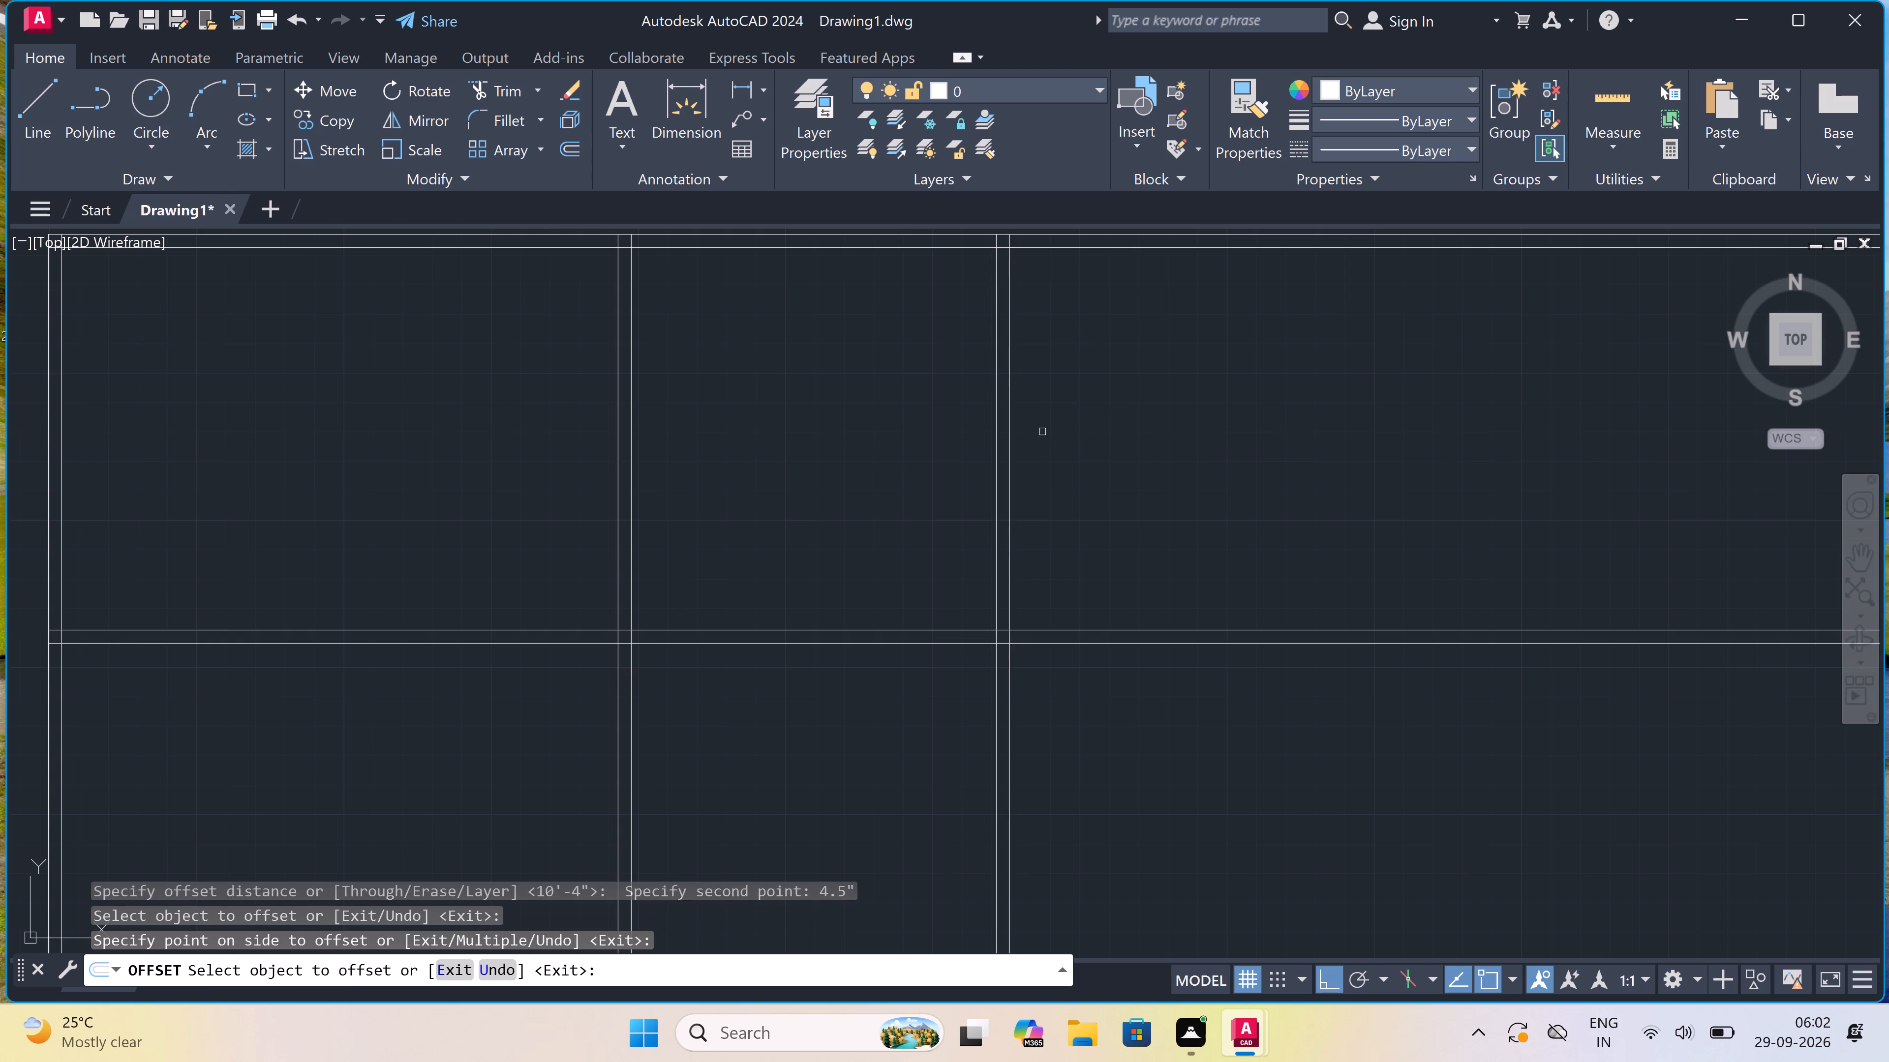
pyautogui.press('Escape')
# Offset the right-hand line of the second vertical partition 14'6" to the right to set the third room's width.
pyautogui.press('space')
pyautogui.click(1003, 436)
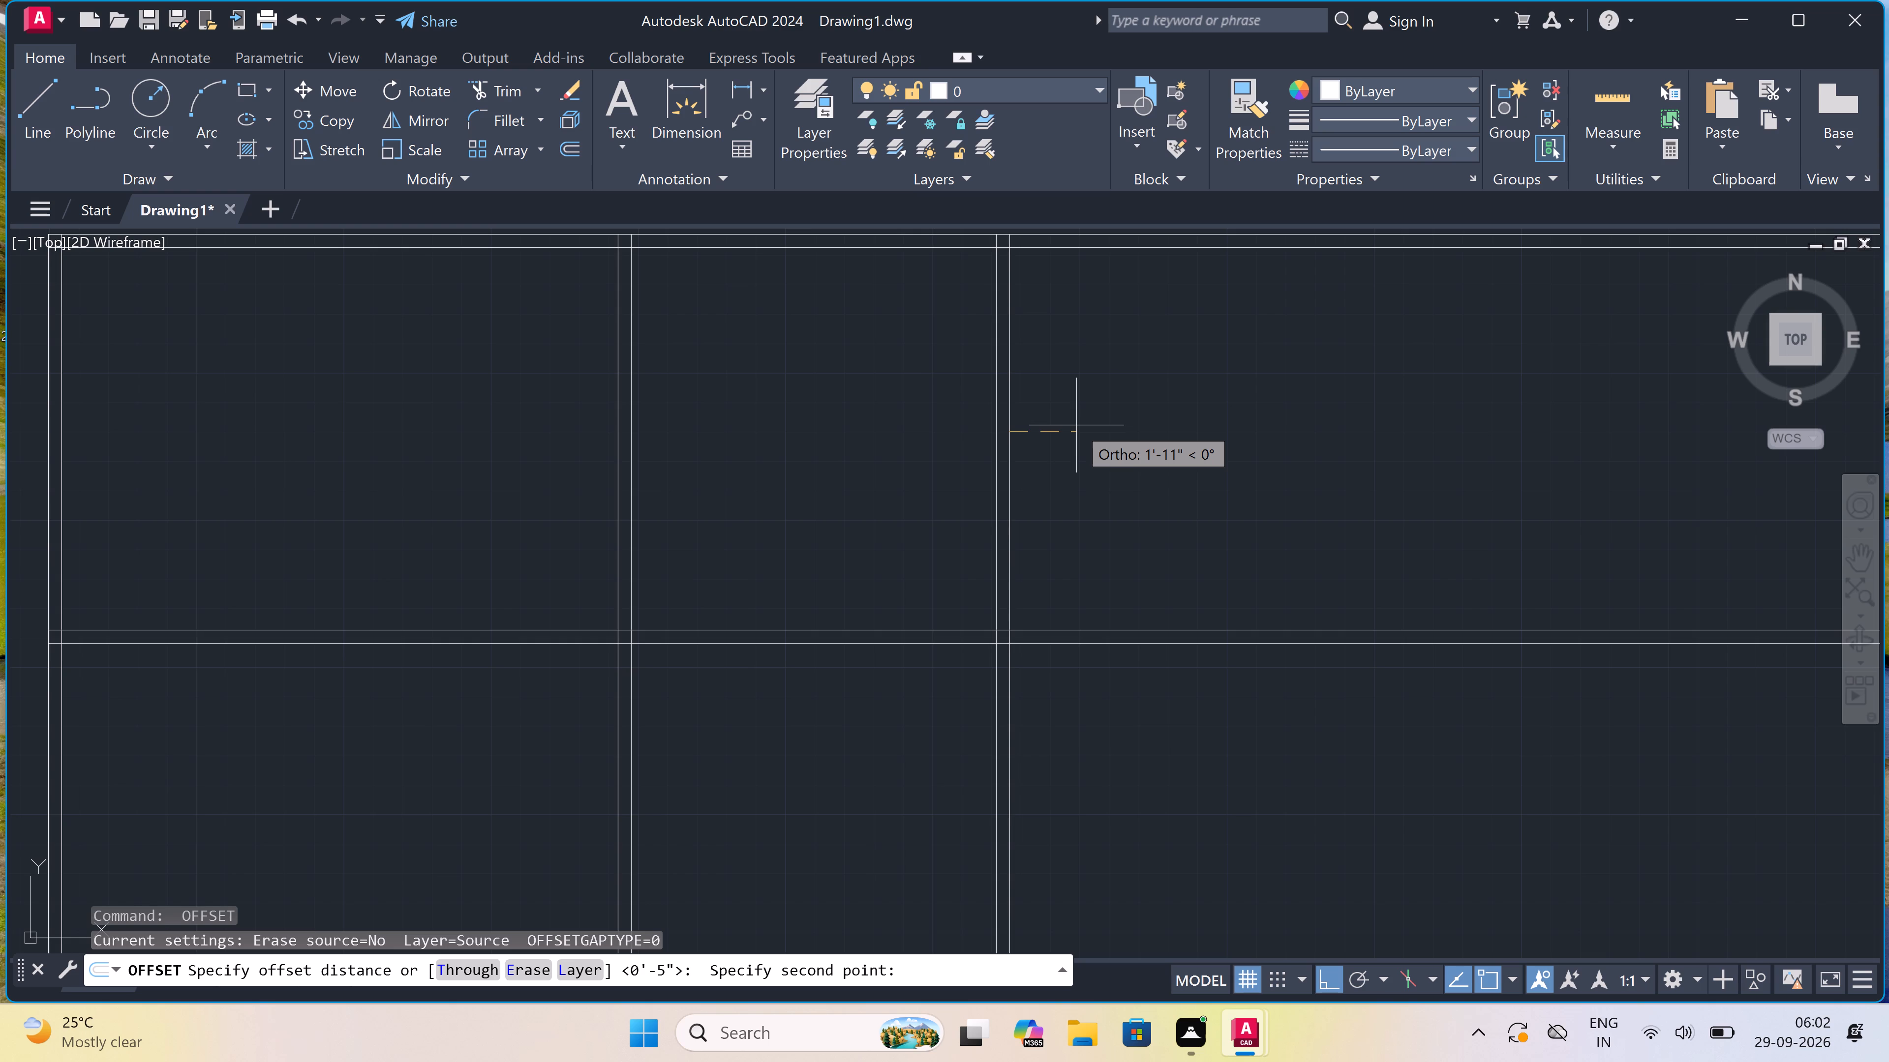
pyautogui.write('14\'6"')
pyautogui.press('space')
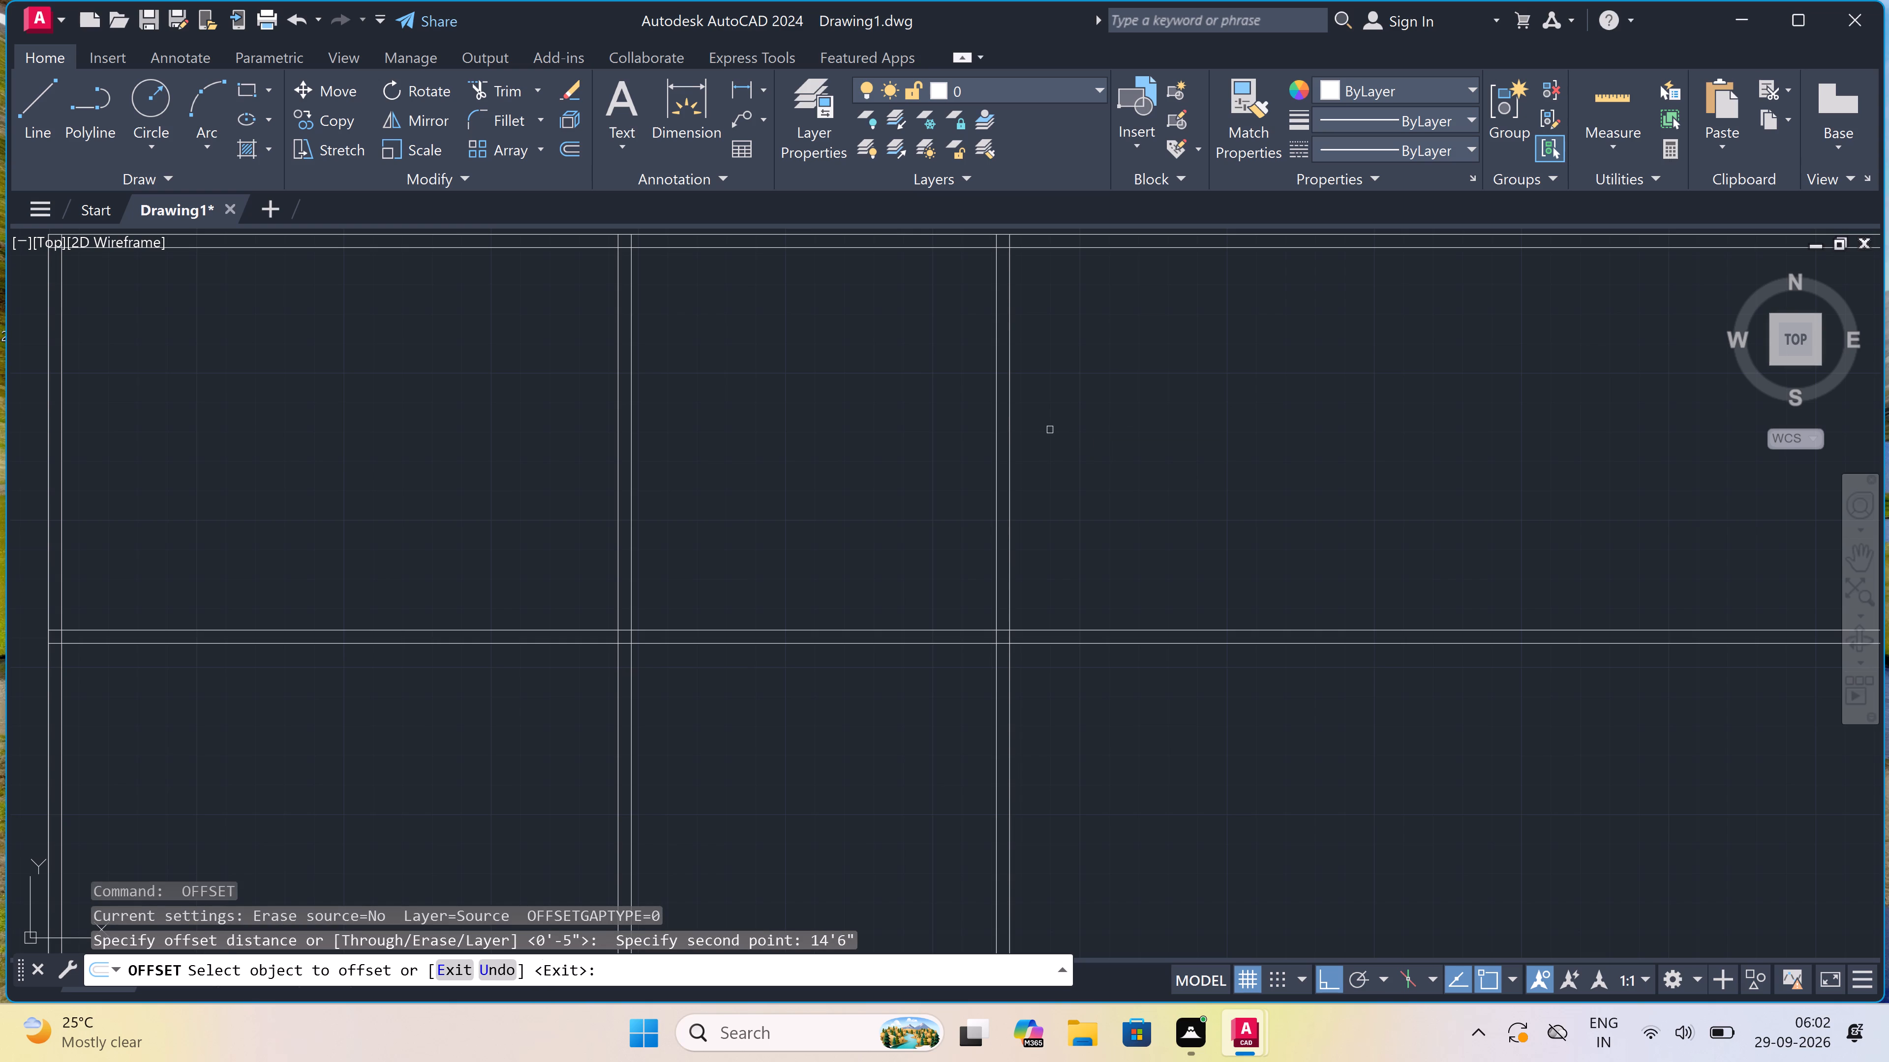
pyautogui.doubleClick(1008, 424)
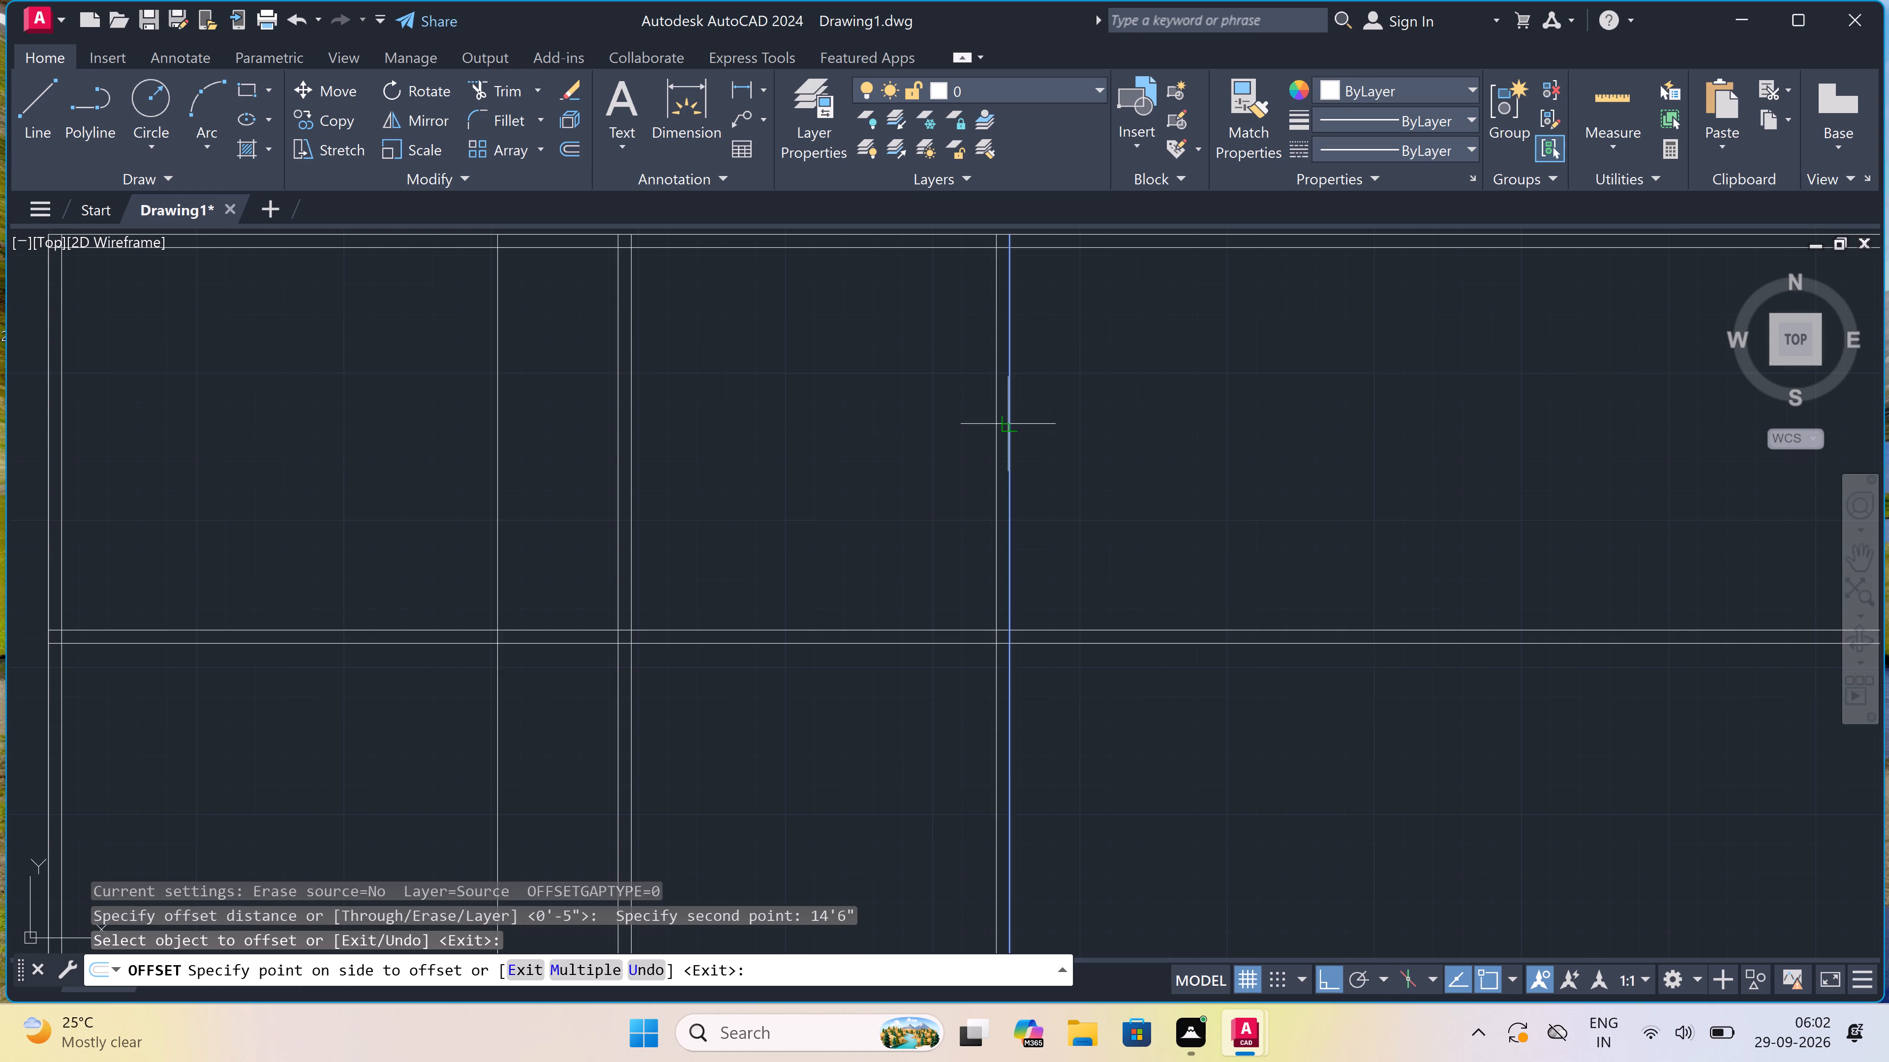
pyautogui.click(1129, 429)
pyautogui.scroll(-4, 1129, 434)
pyautogui.scroll(3, 1205, 425)
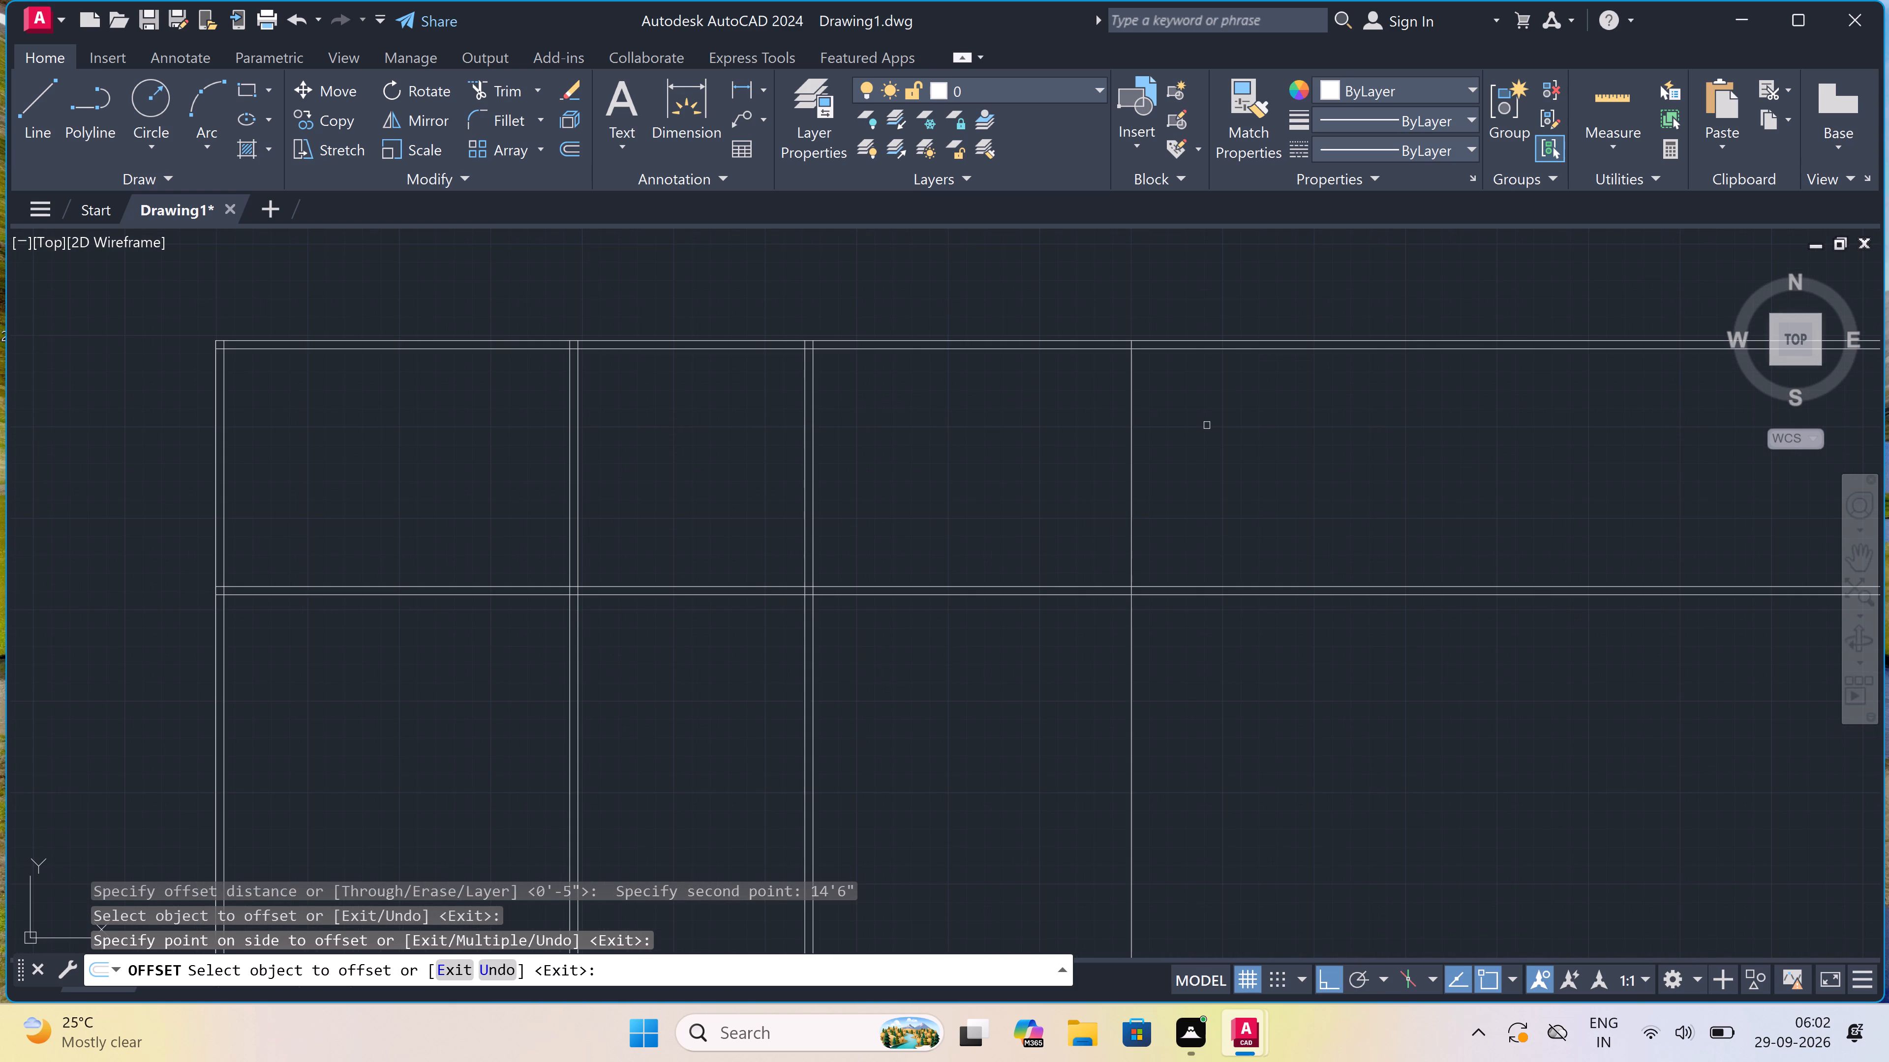
pyautogui.press('Escape')
# Offset the single vertical line bounding the third room 4.5" to the right to form the third partition's thickness.
pyautogui.press('space')
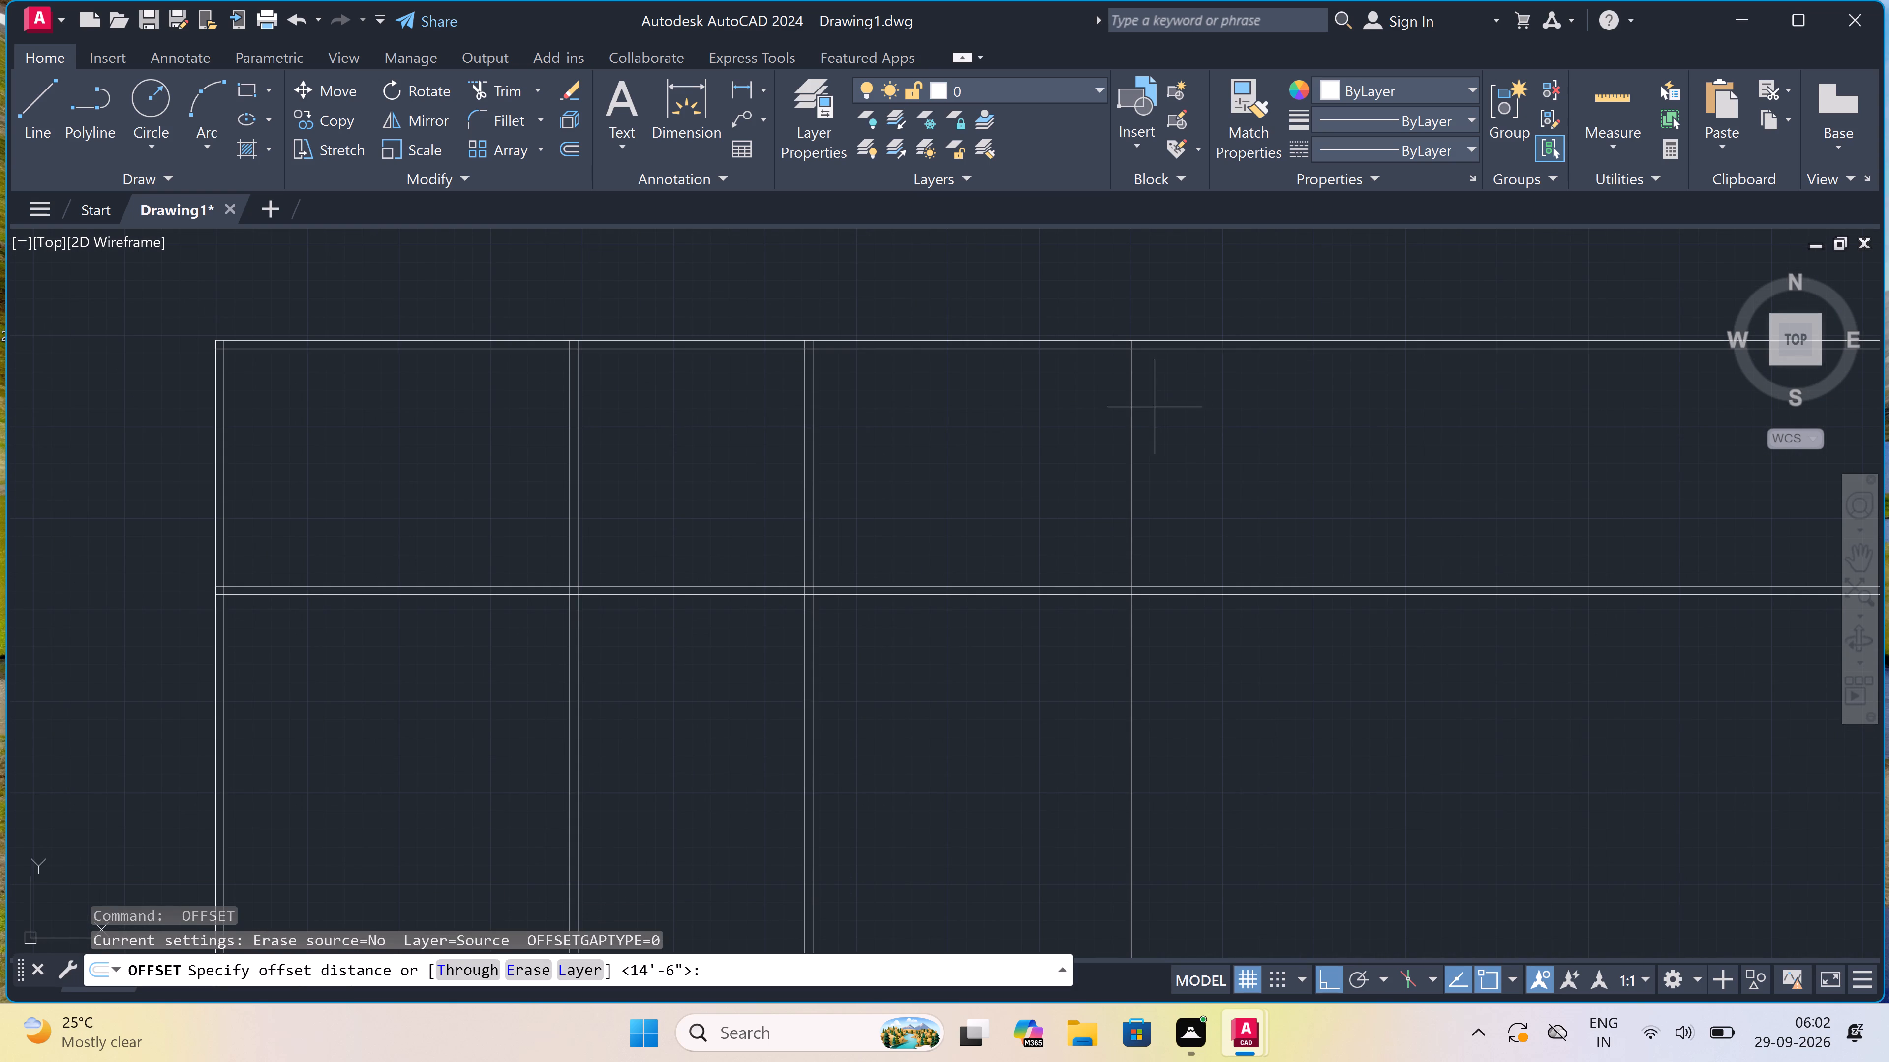
pyautogui.click(1128, 422)
pyautogui.write('4.5"')
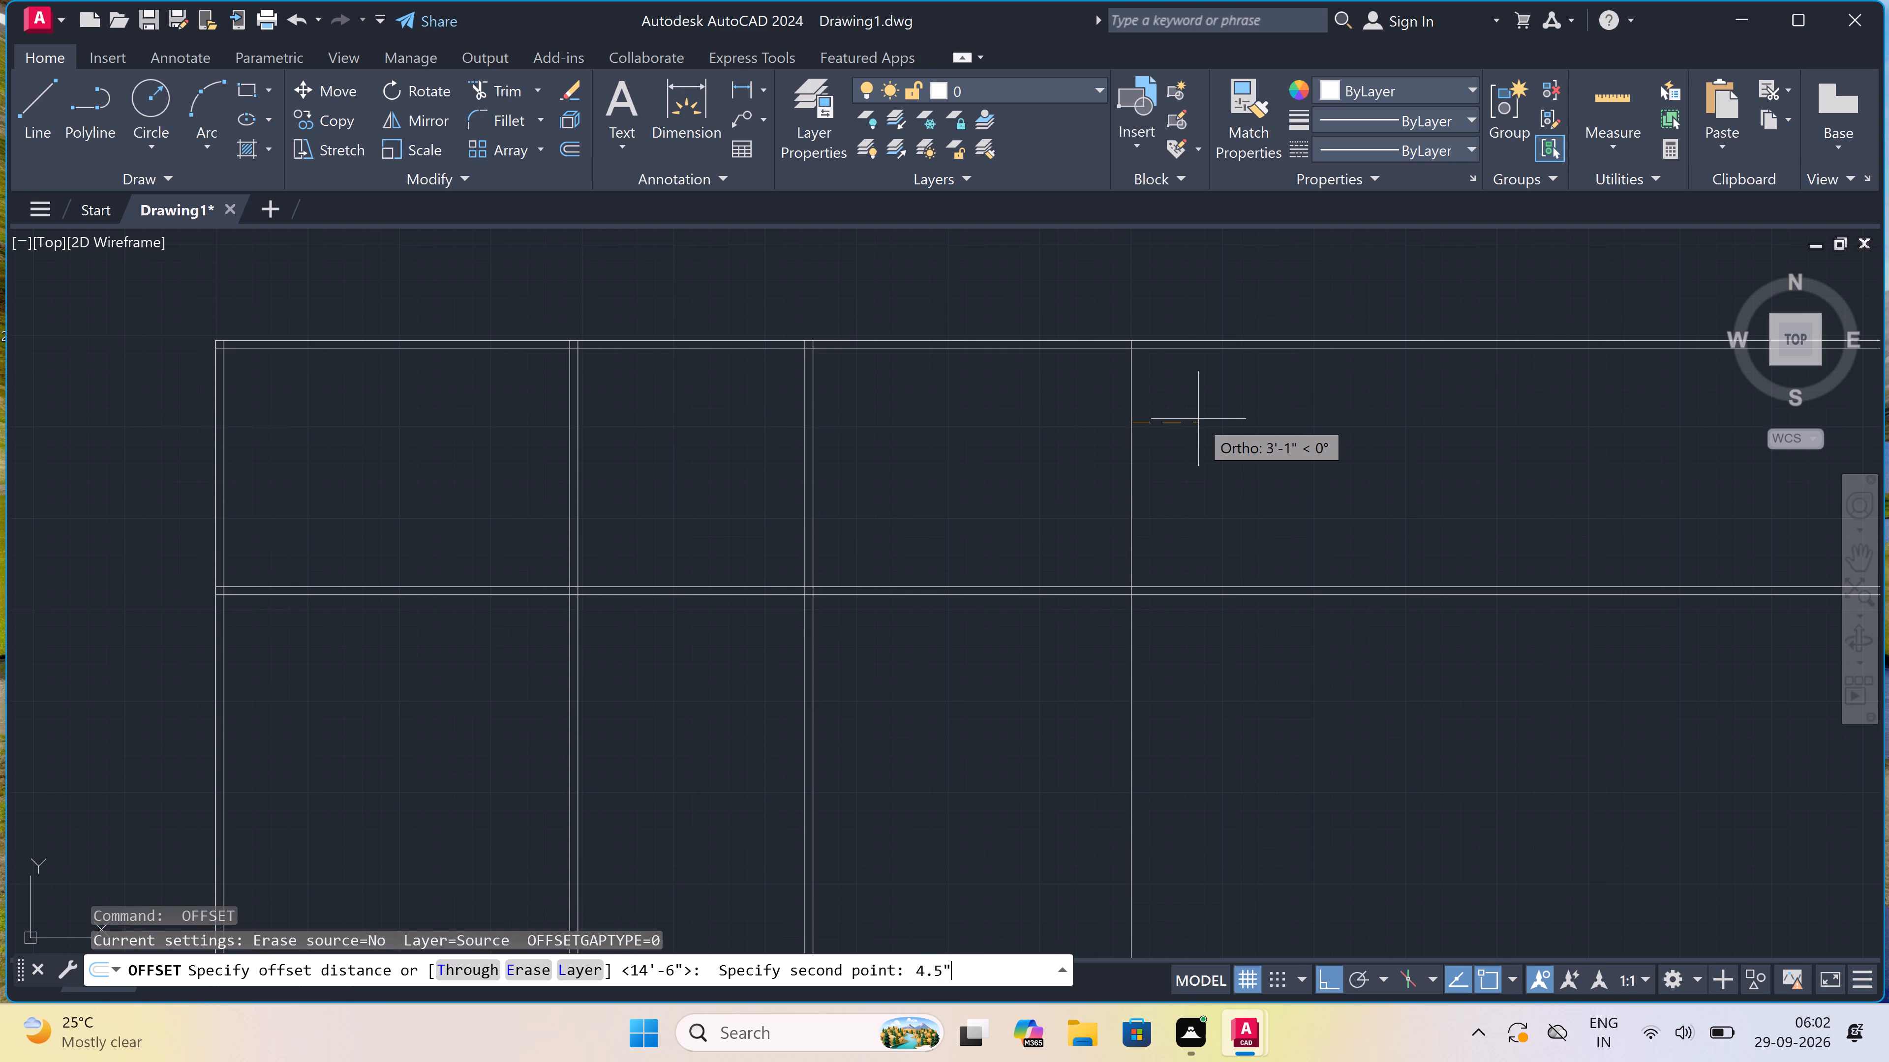
pyautogui.press('space')
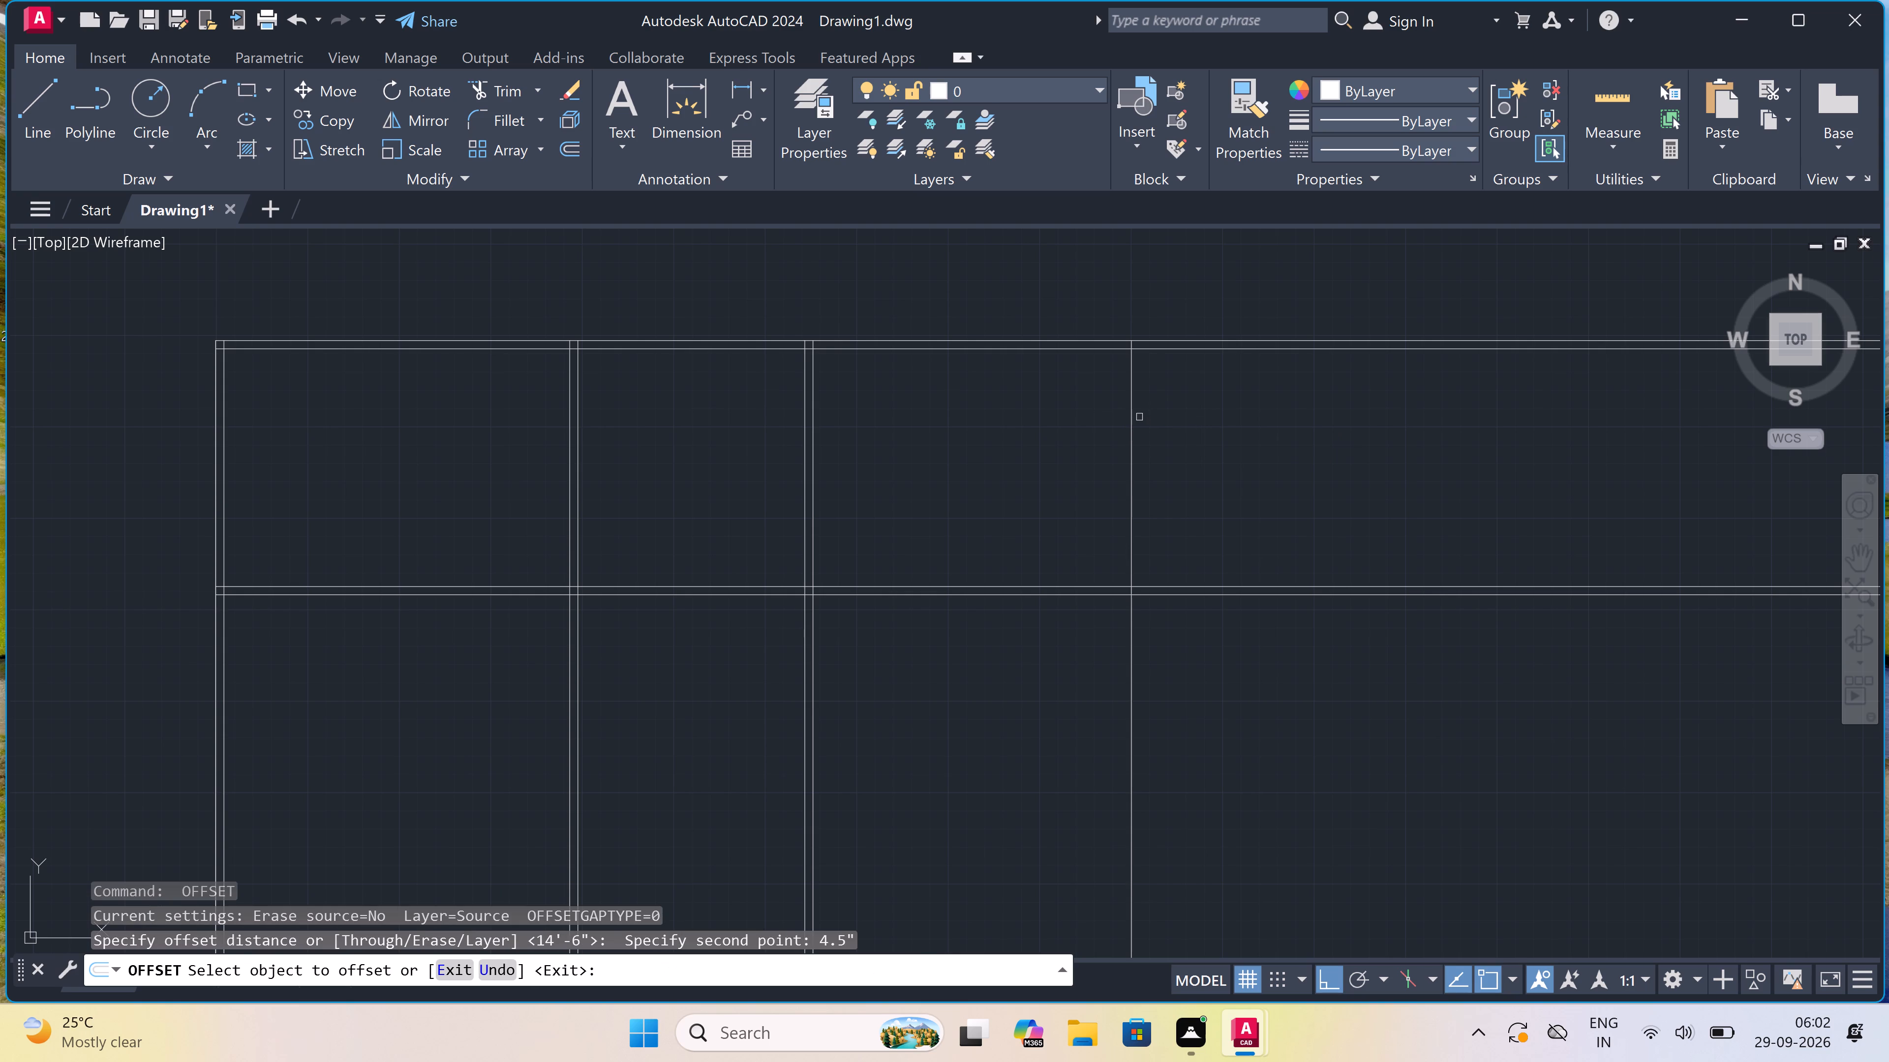
pyautogui.moveTo(1131, 414); pyautogui.dragTo(1131, 406)
pyautogui.click(1159, 401)
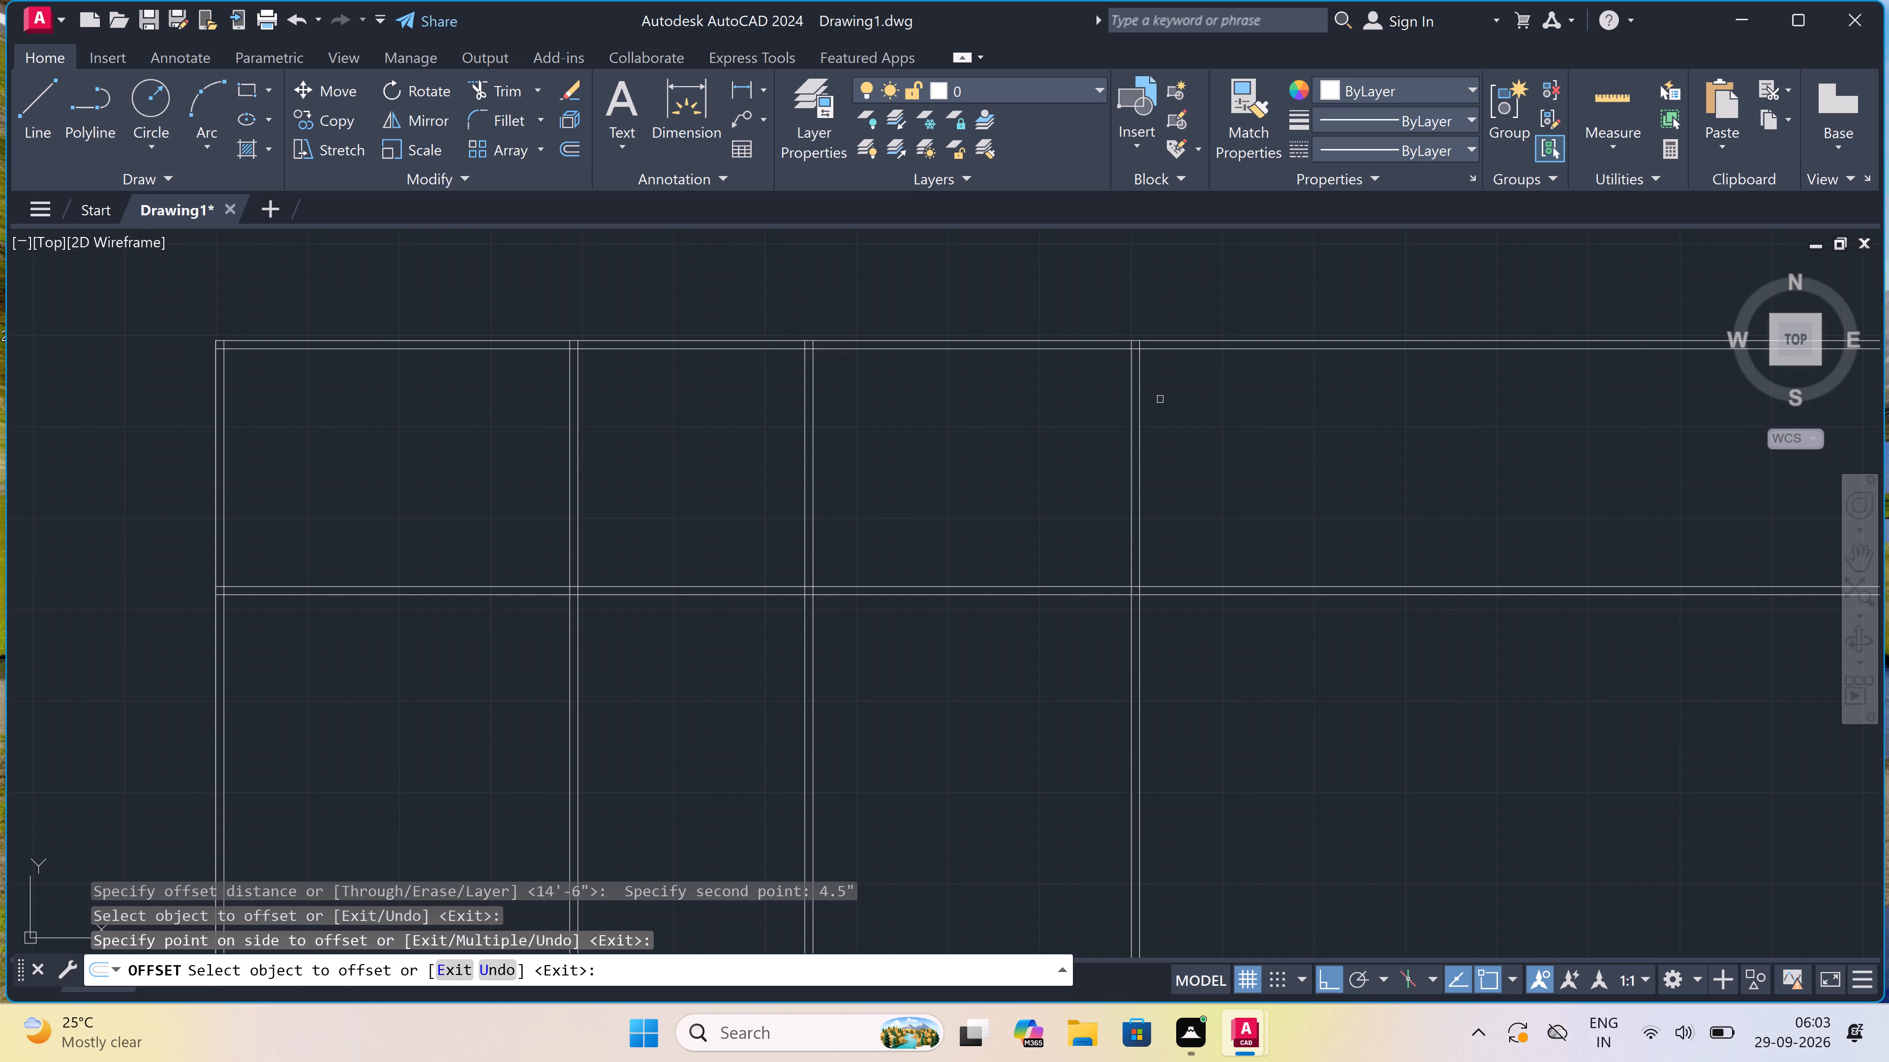
pyautogui.press('Escape')
# Offset the right-hand line of the third vertical partition 11'3" to the right to set the fourth room's width.
pyautogui.press('space')
pyautogui.click(1143, 413)
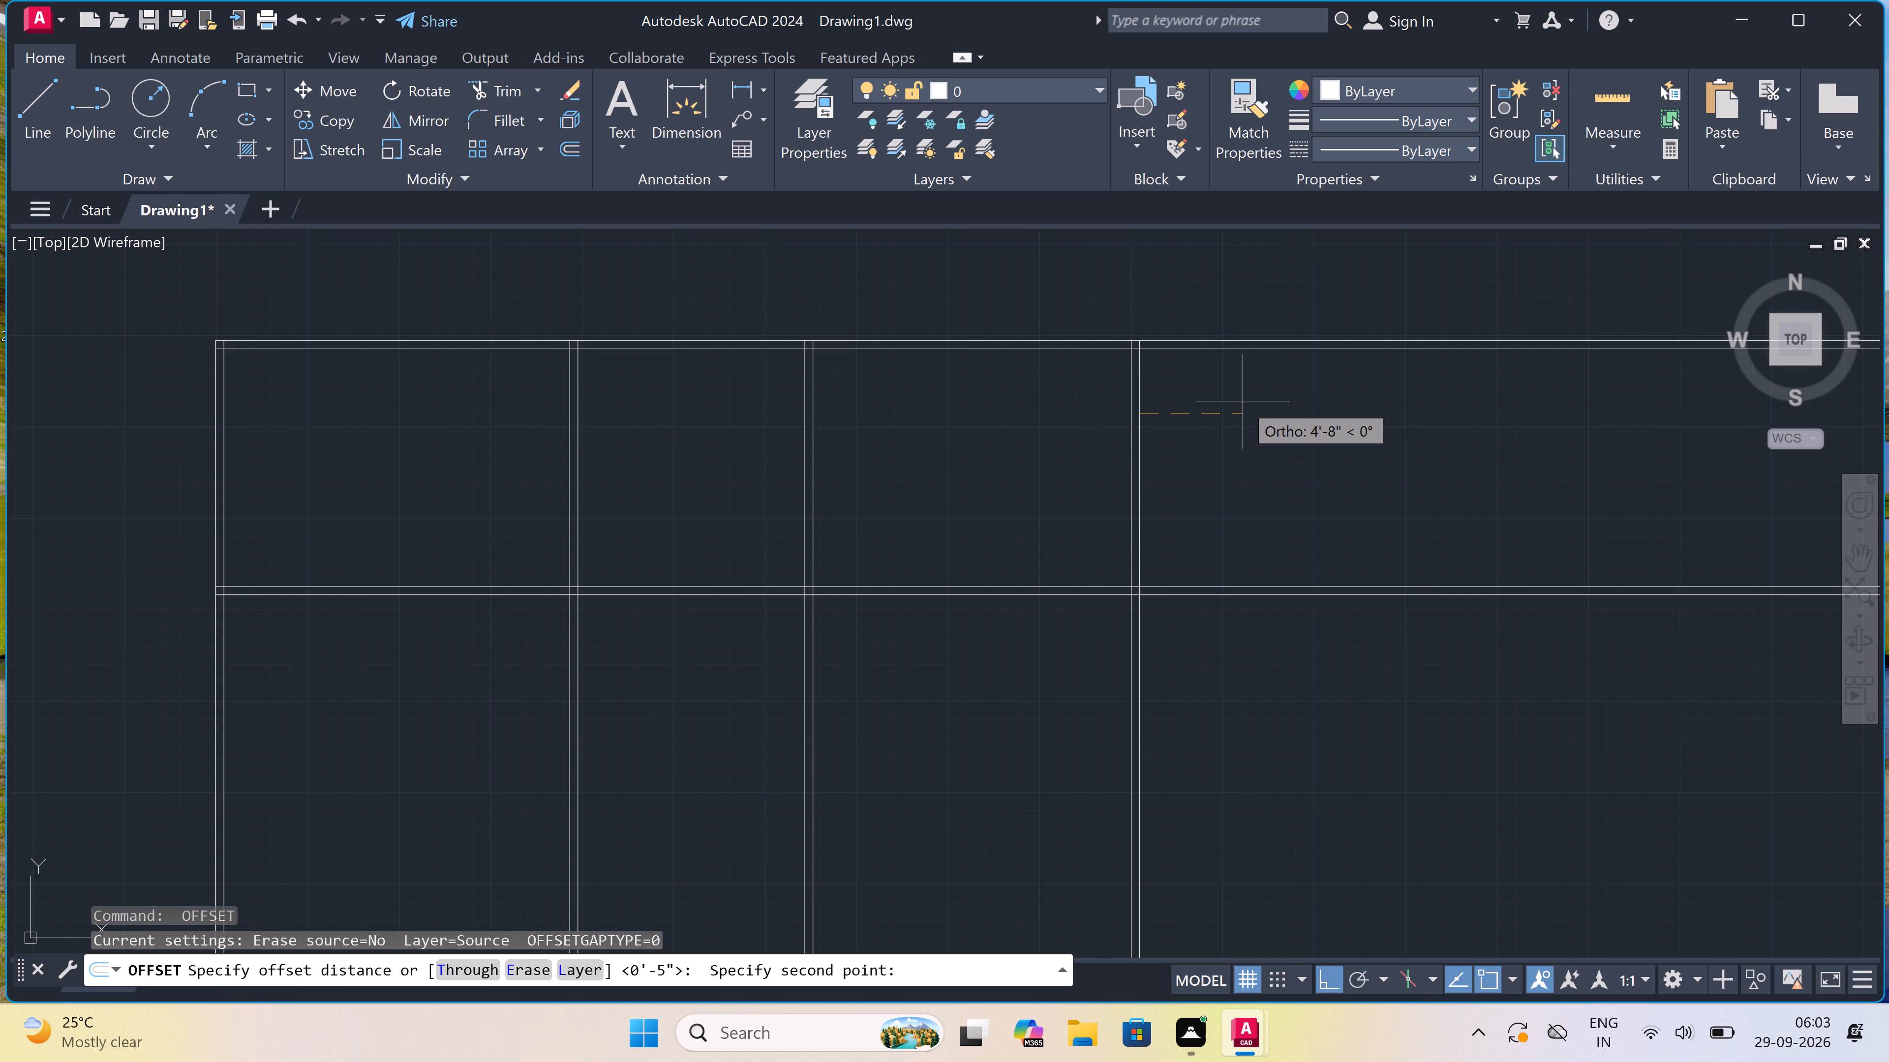
pyautogui.write("11'")
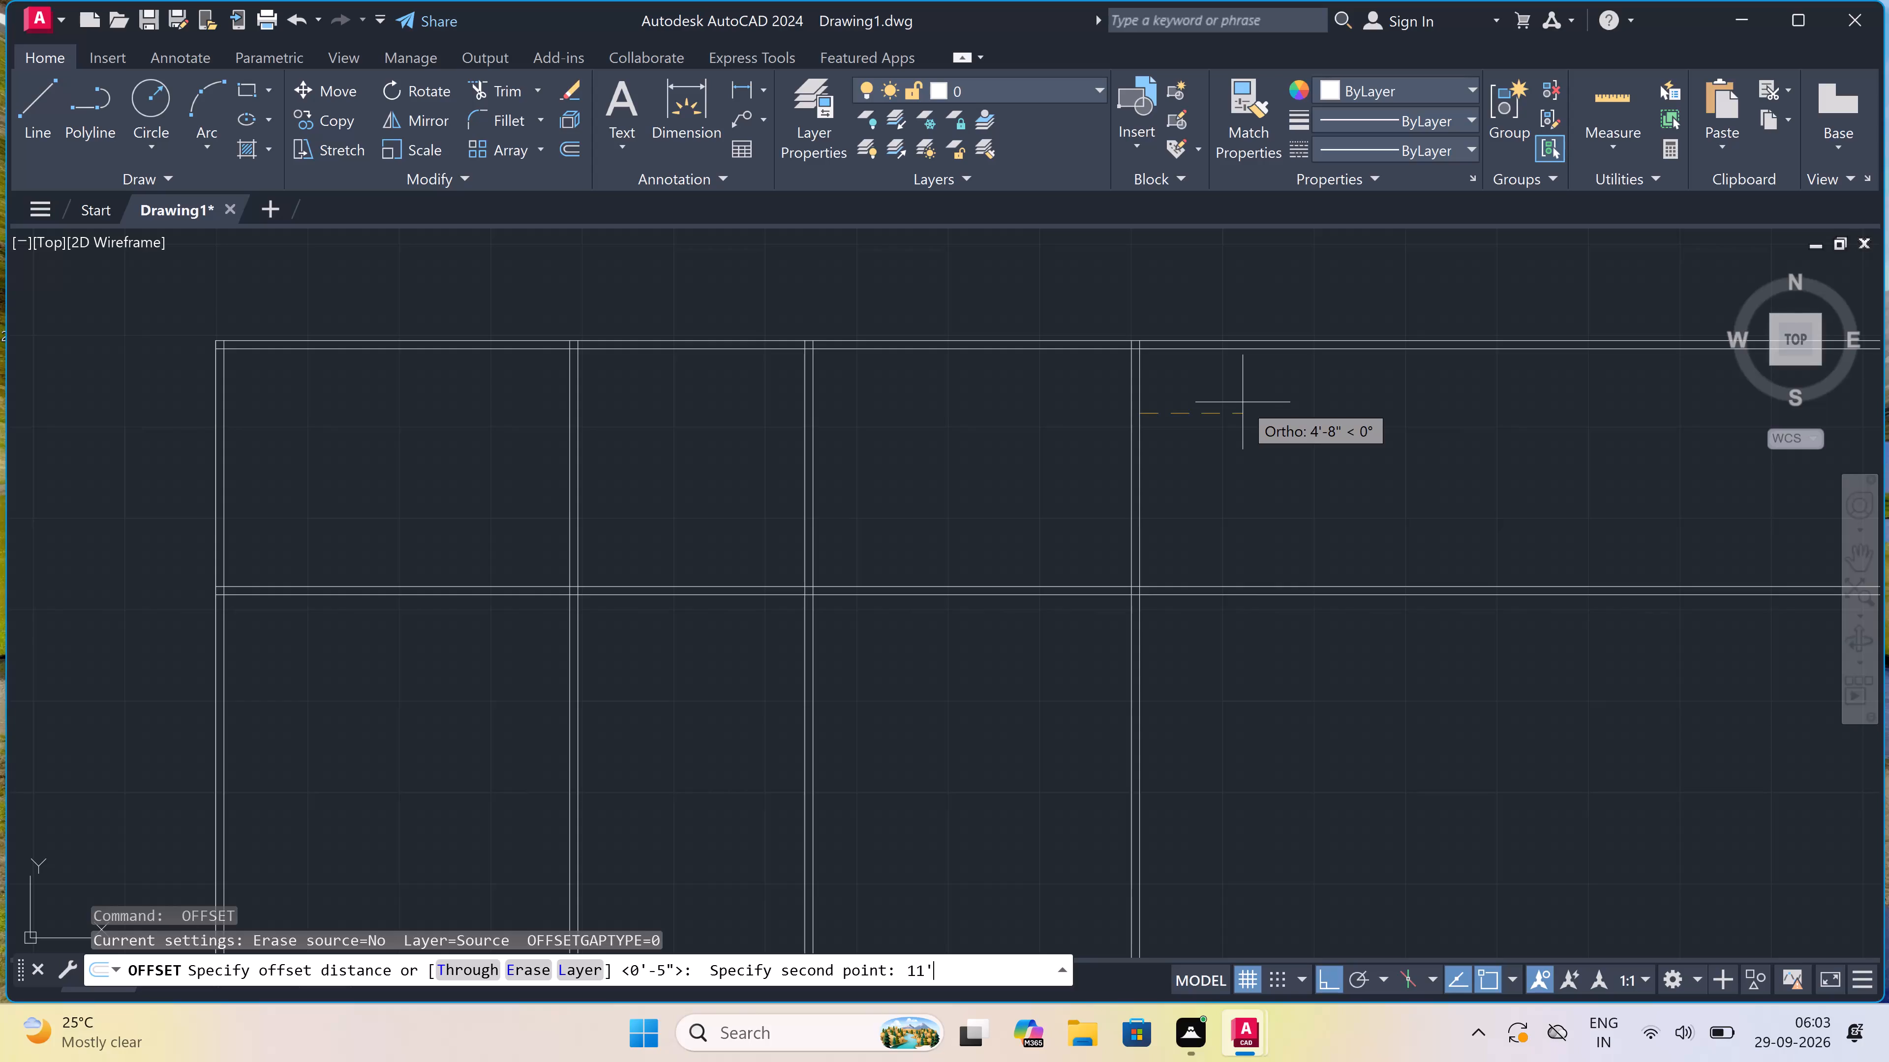
pyautogui.write('3"')
pyautogui.press('space')
pyautogui.click(1139, 484)
pyautogui.click(1209, 463)
pyautogui.press('Escape')
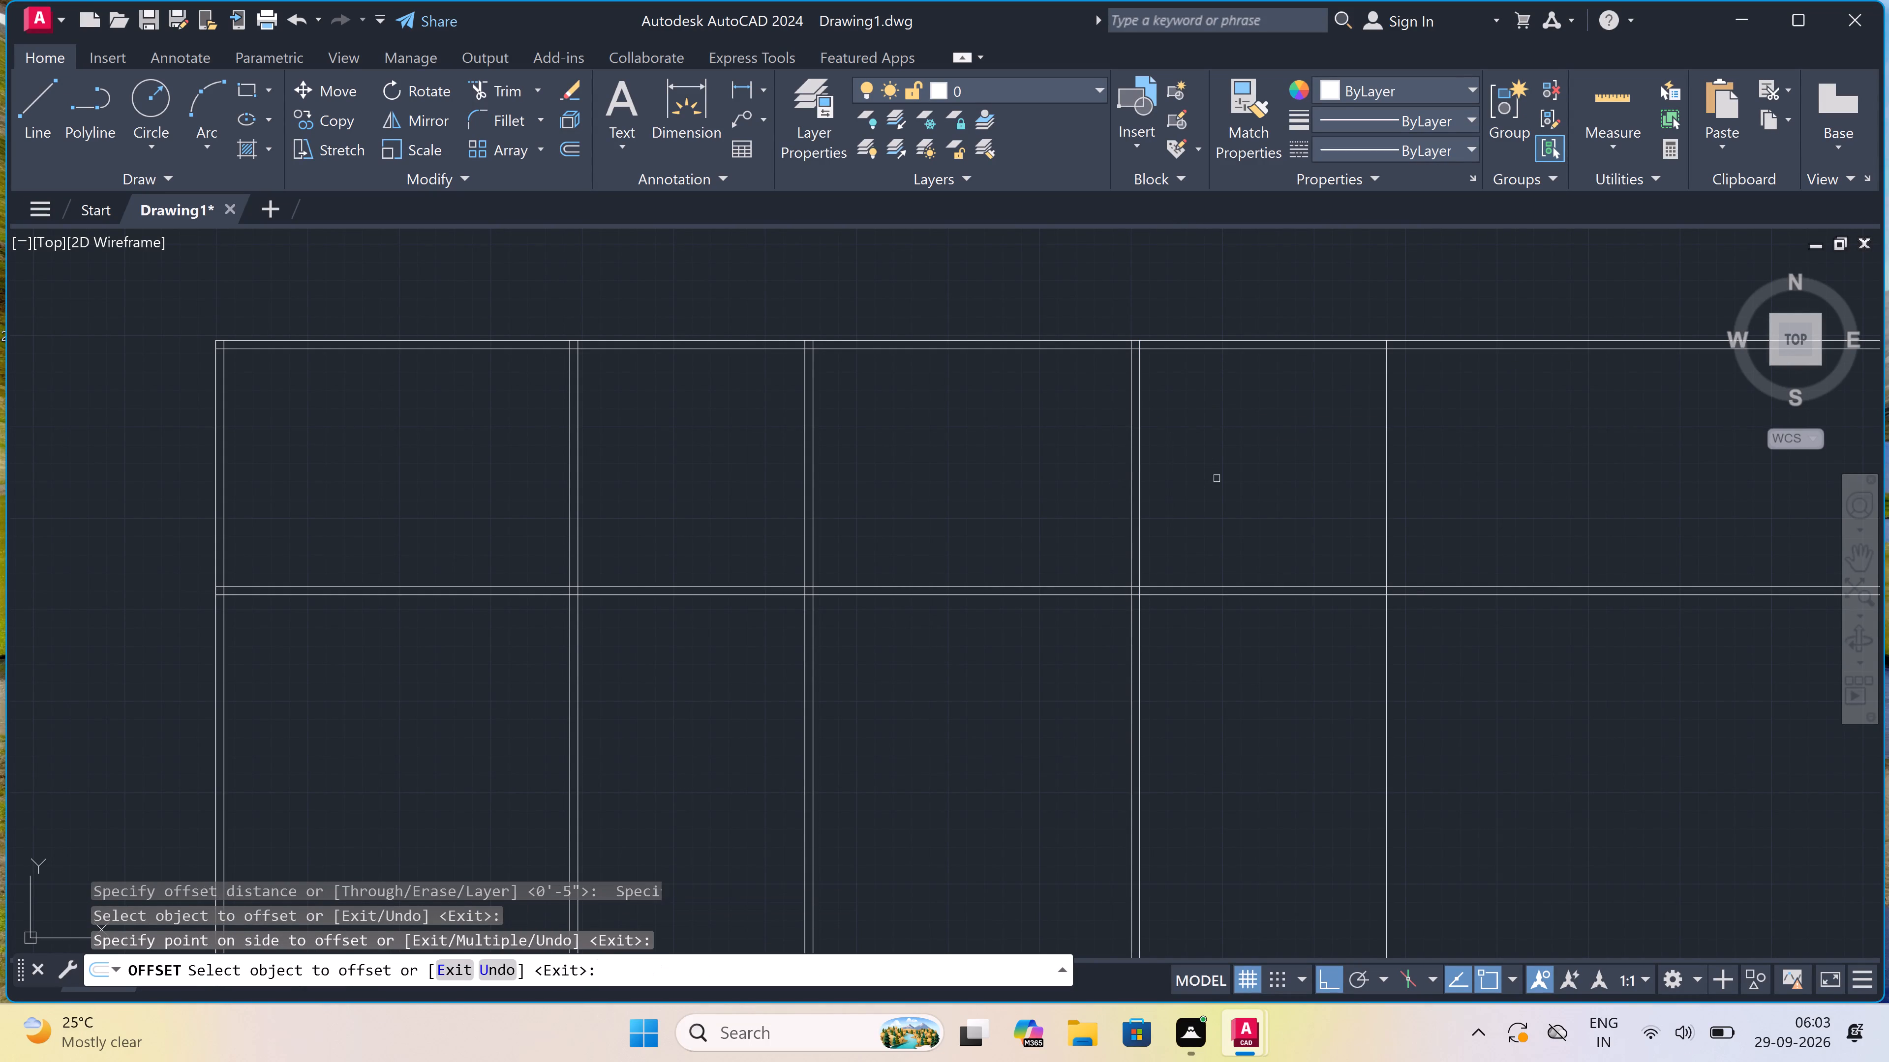
# Offset the single vertical line bounding the fourth room 4.5" to the right to form the end wall's thickness.
pyautogui.press('space')
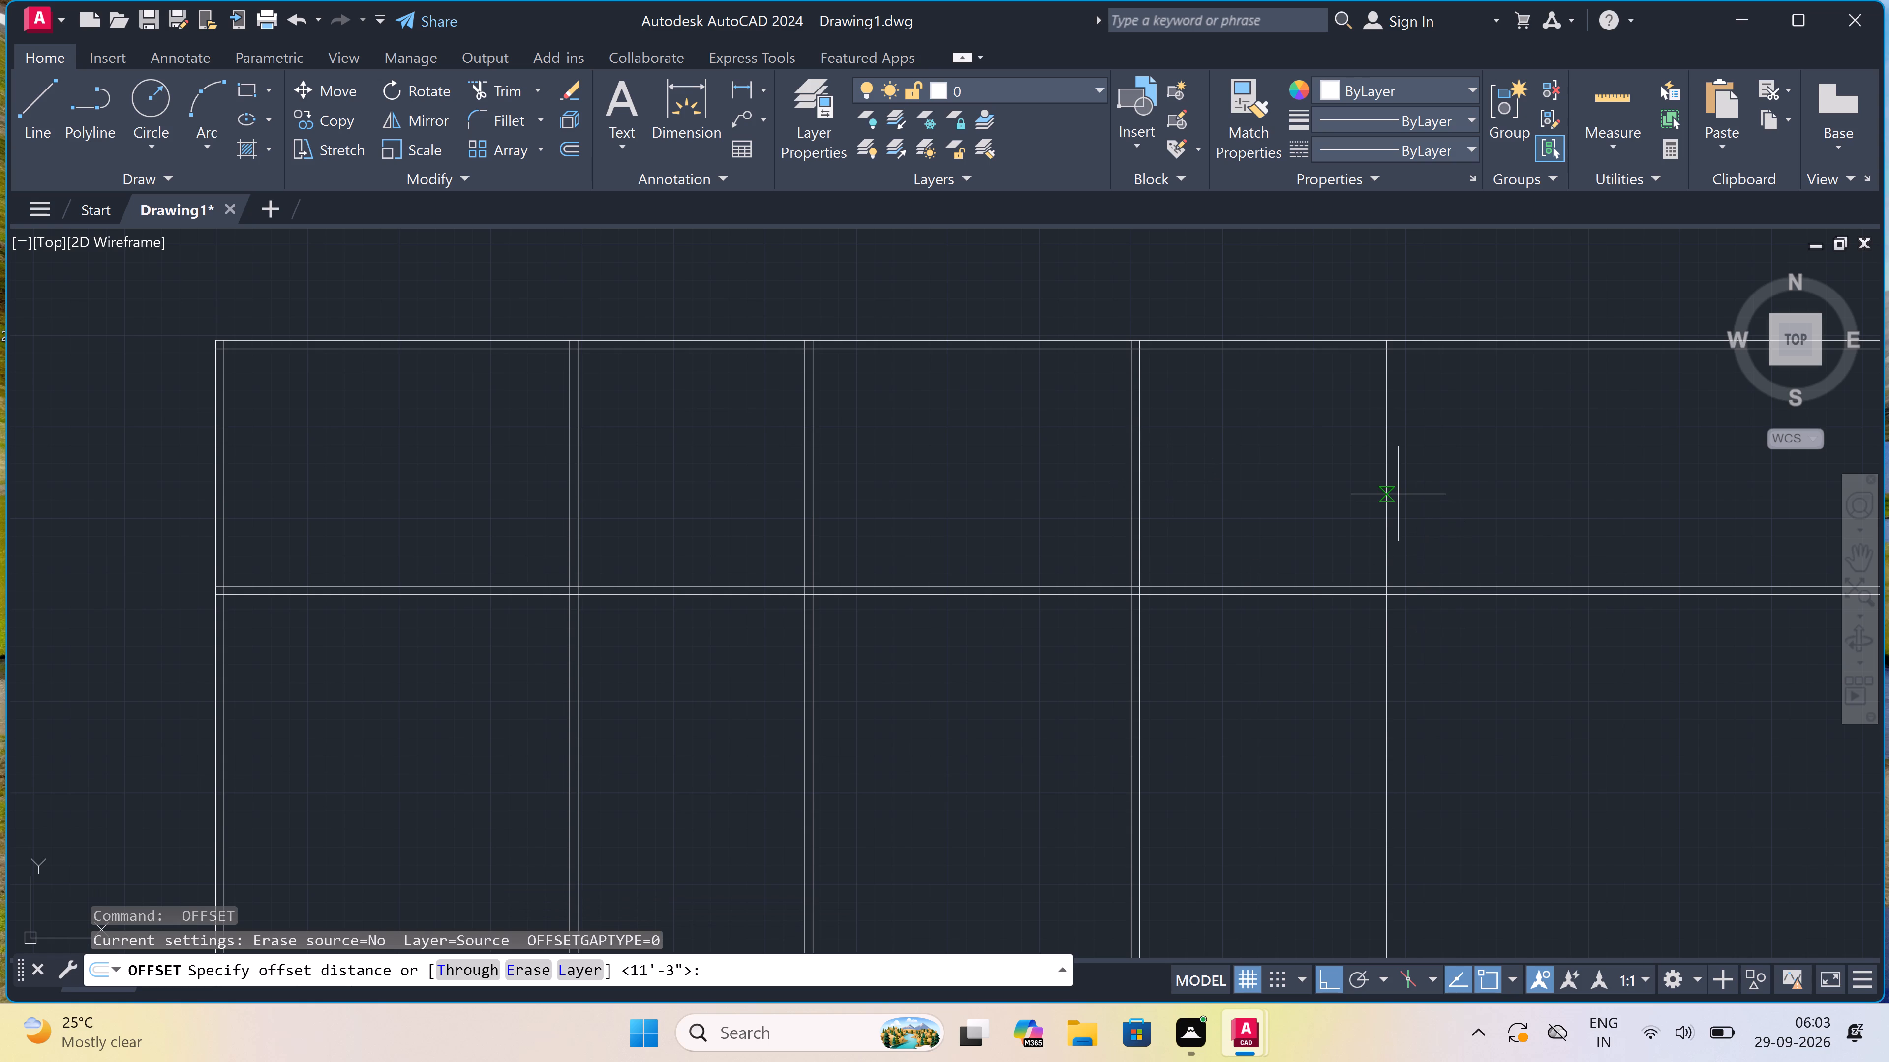
pyautogui.click(1397, 492)
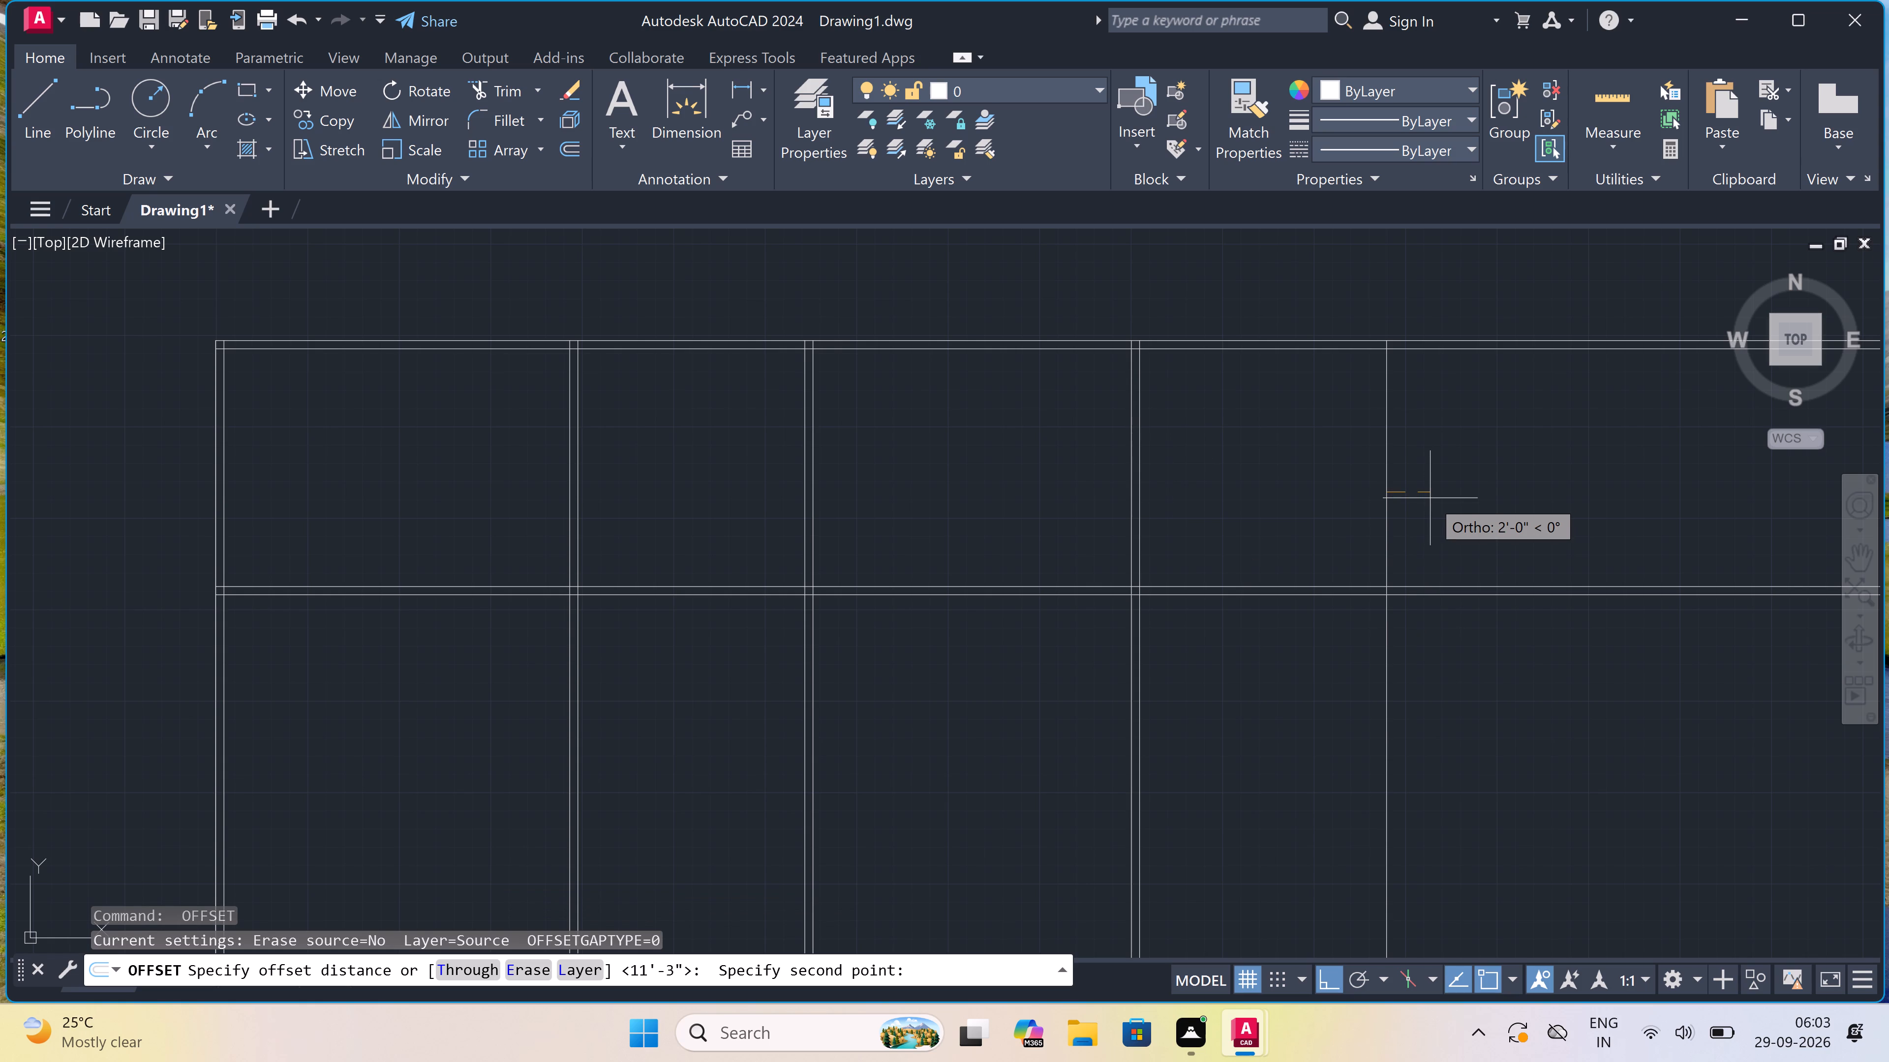
pyautogui.write('4.5"')
pyautogui.press('space')
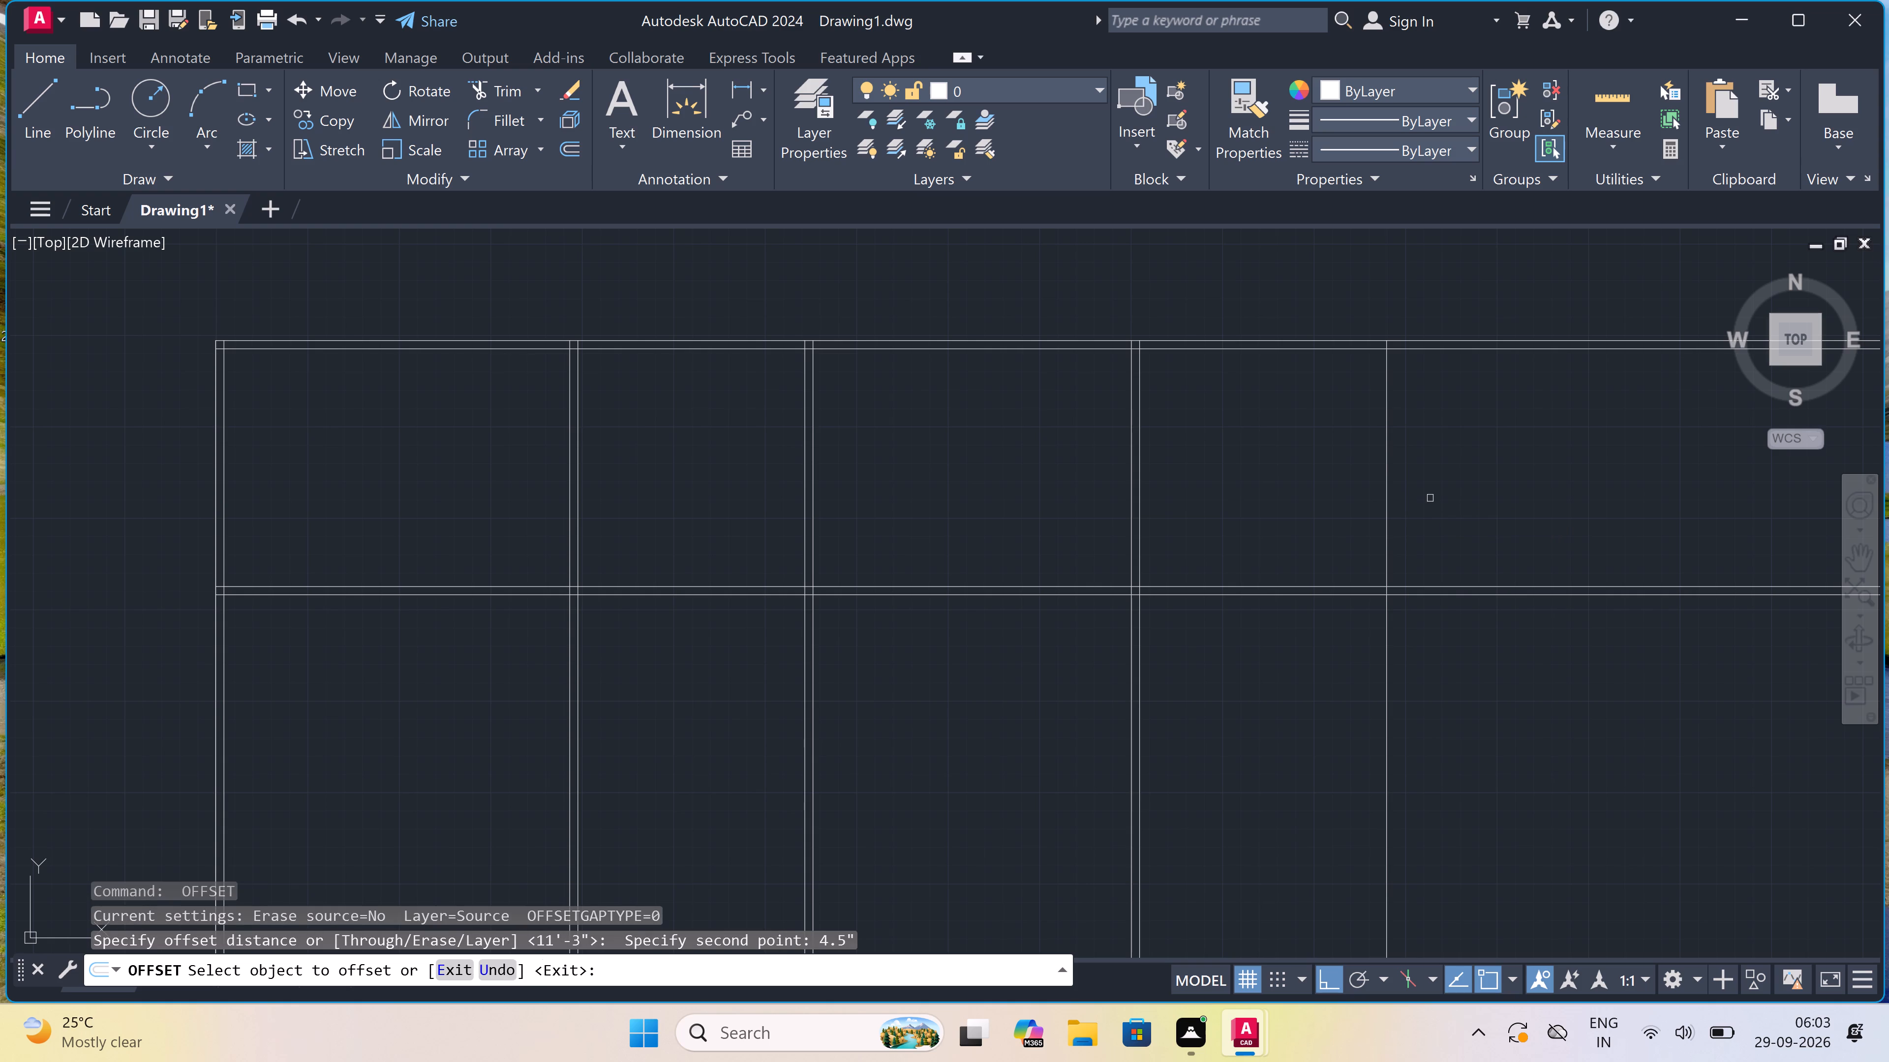
pyautogui.click(1388, 446)
pyautogui.moveTo(1399, 434); pyautogui.dragTo(1399, 438)
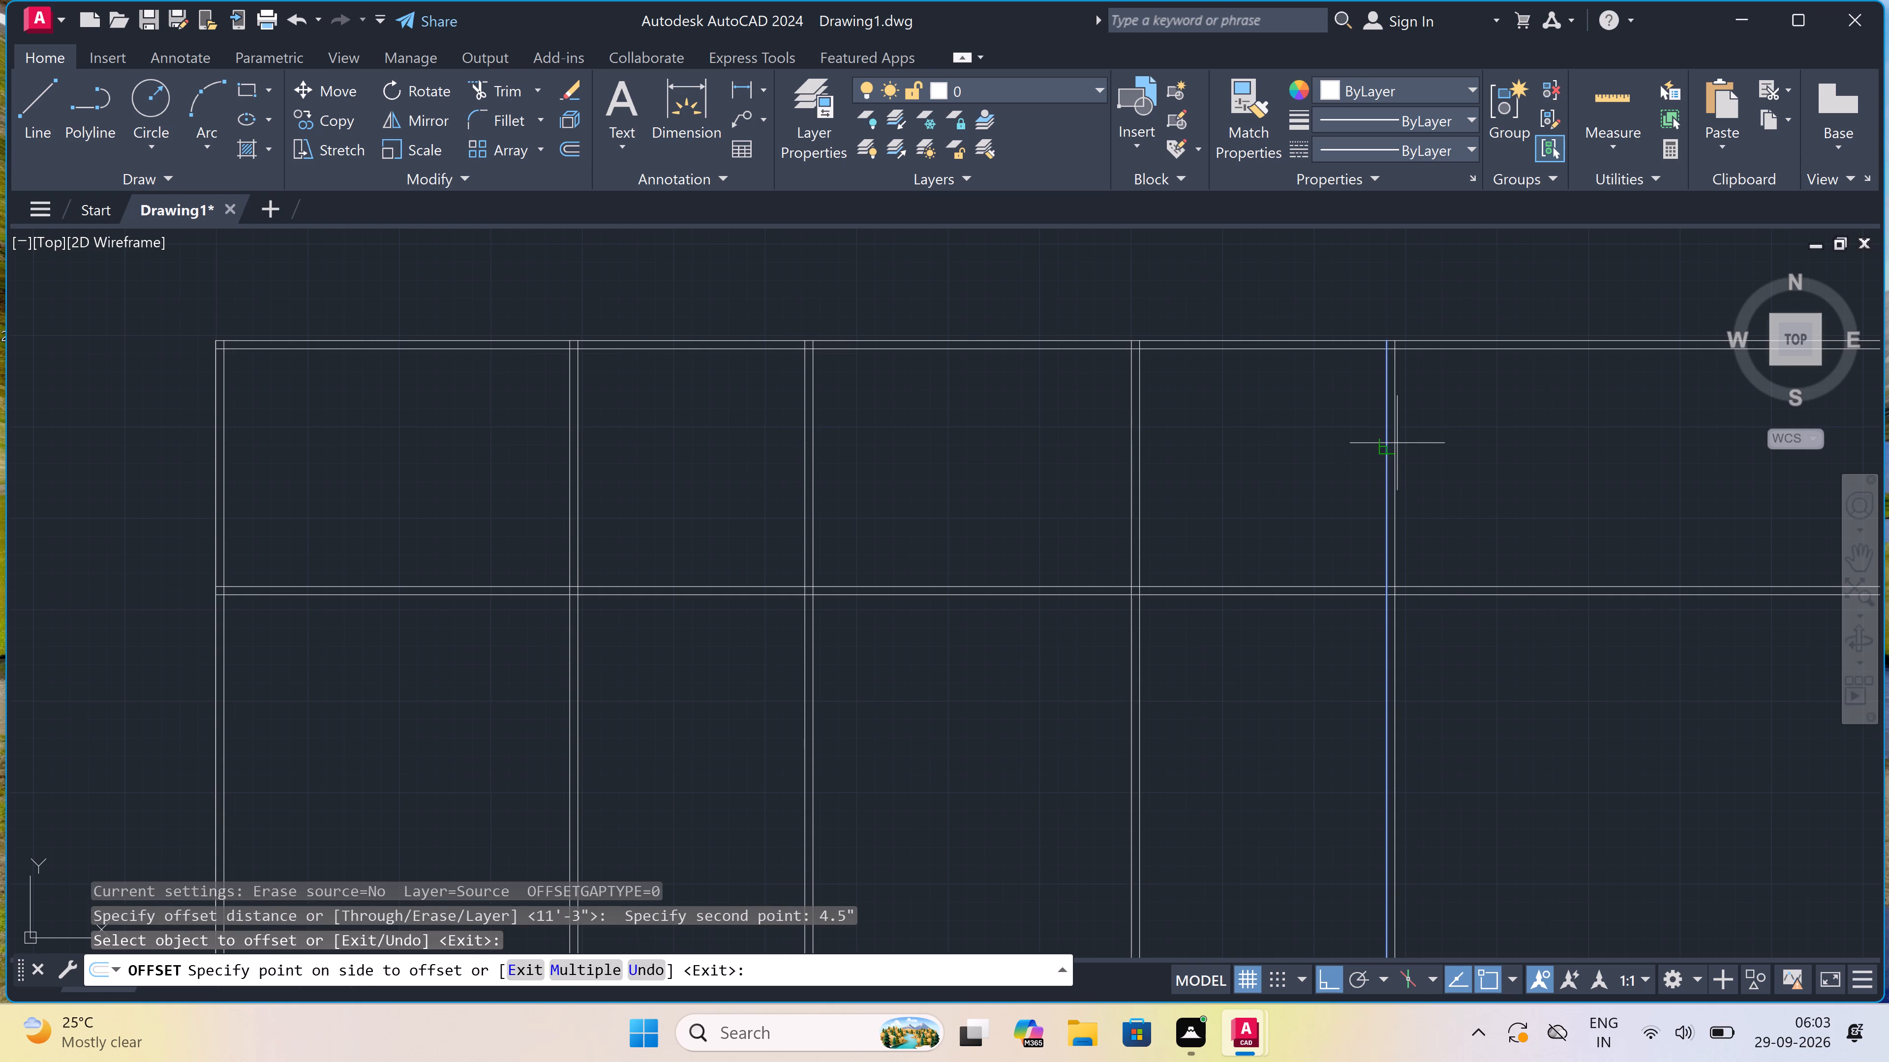
pyautogui.moveTo(1399, 438); pyautogui.dragTo(1400, 445)
pyautogui.press('Escape')
# Trim both pairs of horizontal wall lines where they extend beyond the outer line of the fourth room's right-hand wall.
pyautogui.write('tr')
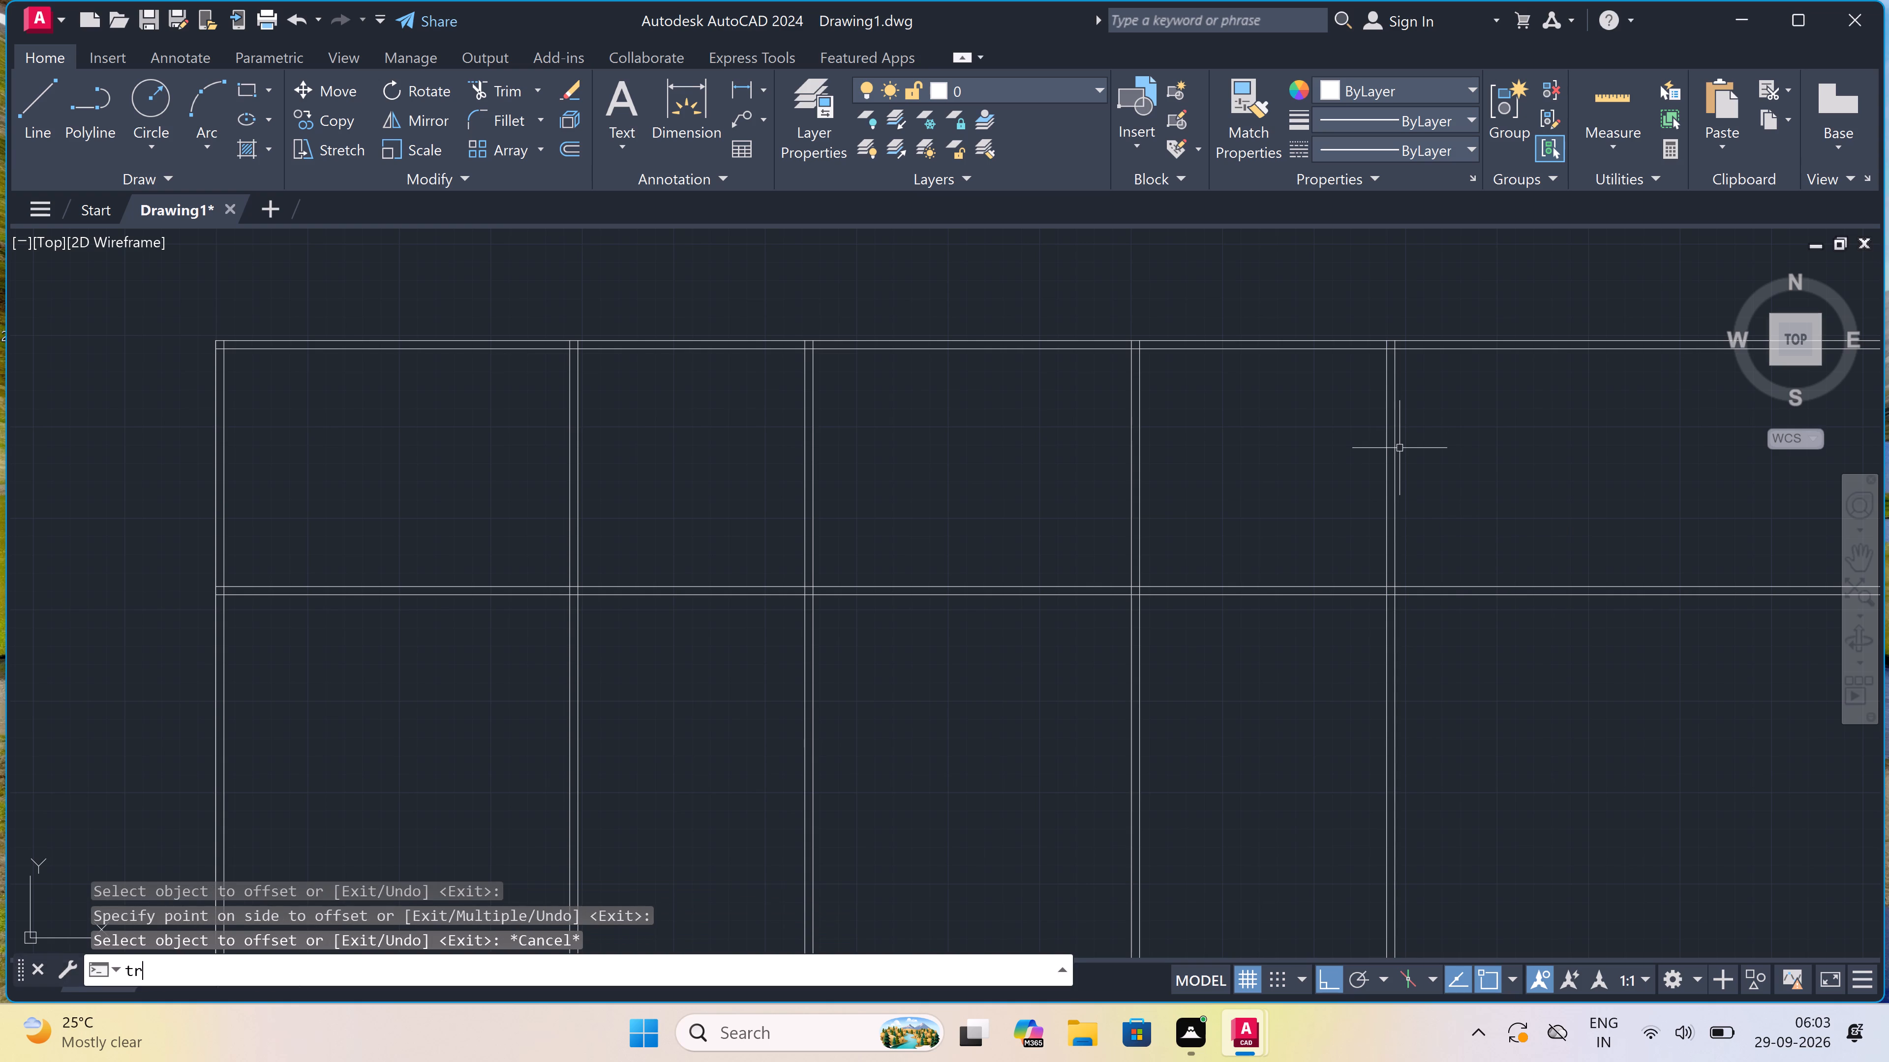
pyautogui.press('space')
pyautogui.moveTo(1432, 308); pyautogui.dragTo(1442, 324)
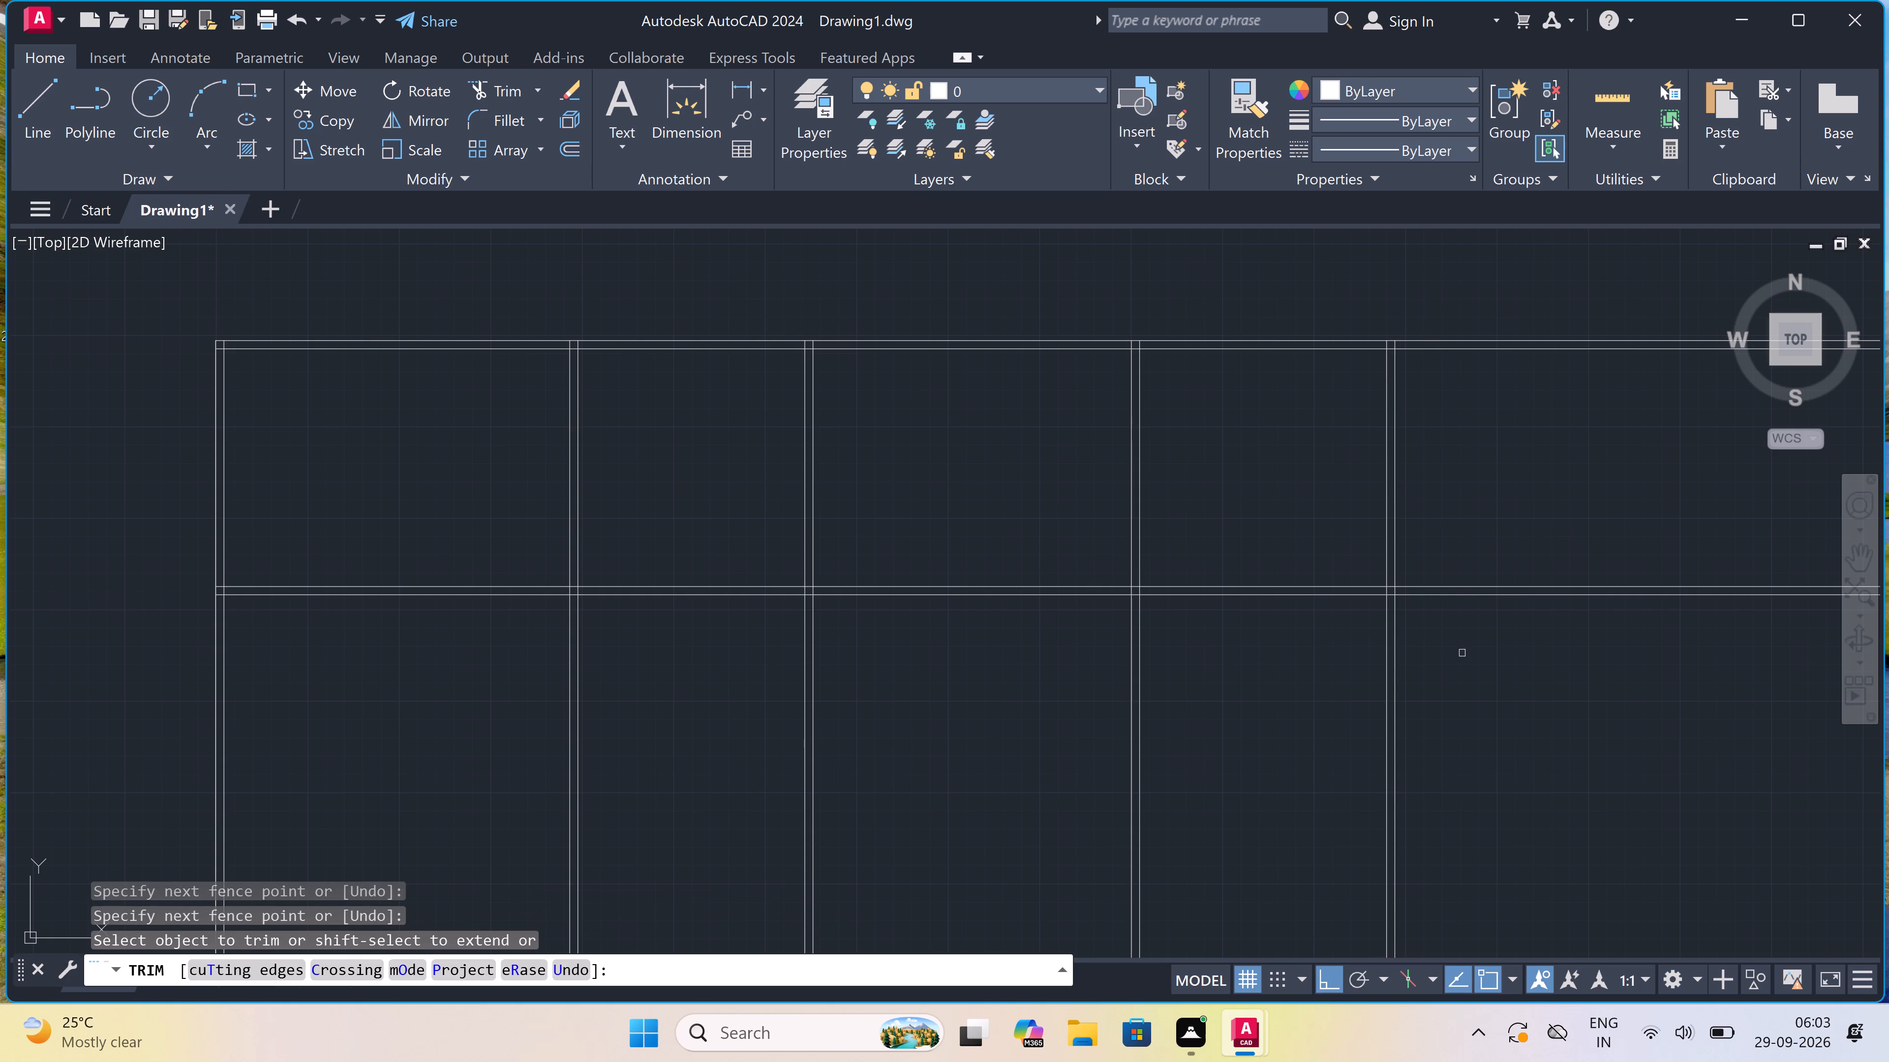
pyautogui.moveTo(1462, 653); pyautogui.dragTo(1462, 648)
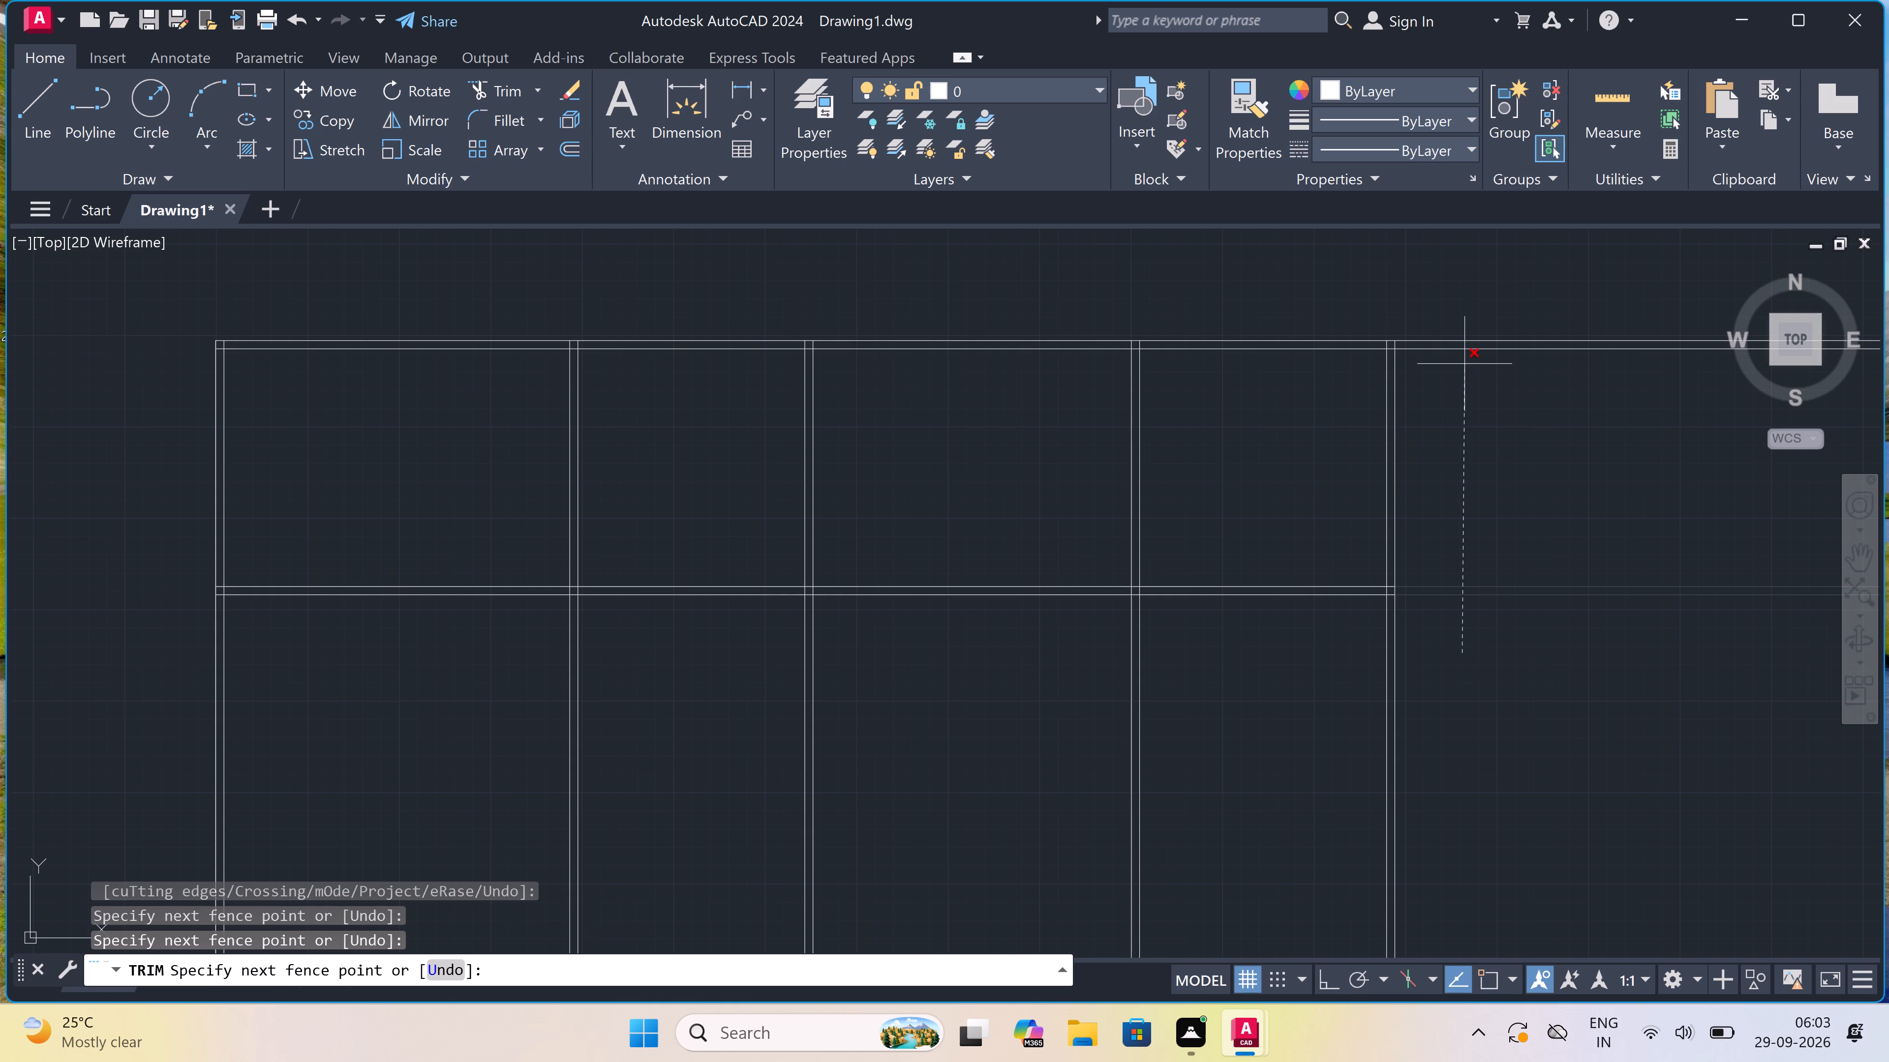
pyautogui.click(1459, 311)
pyautogui.press('Escape')
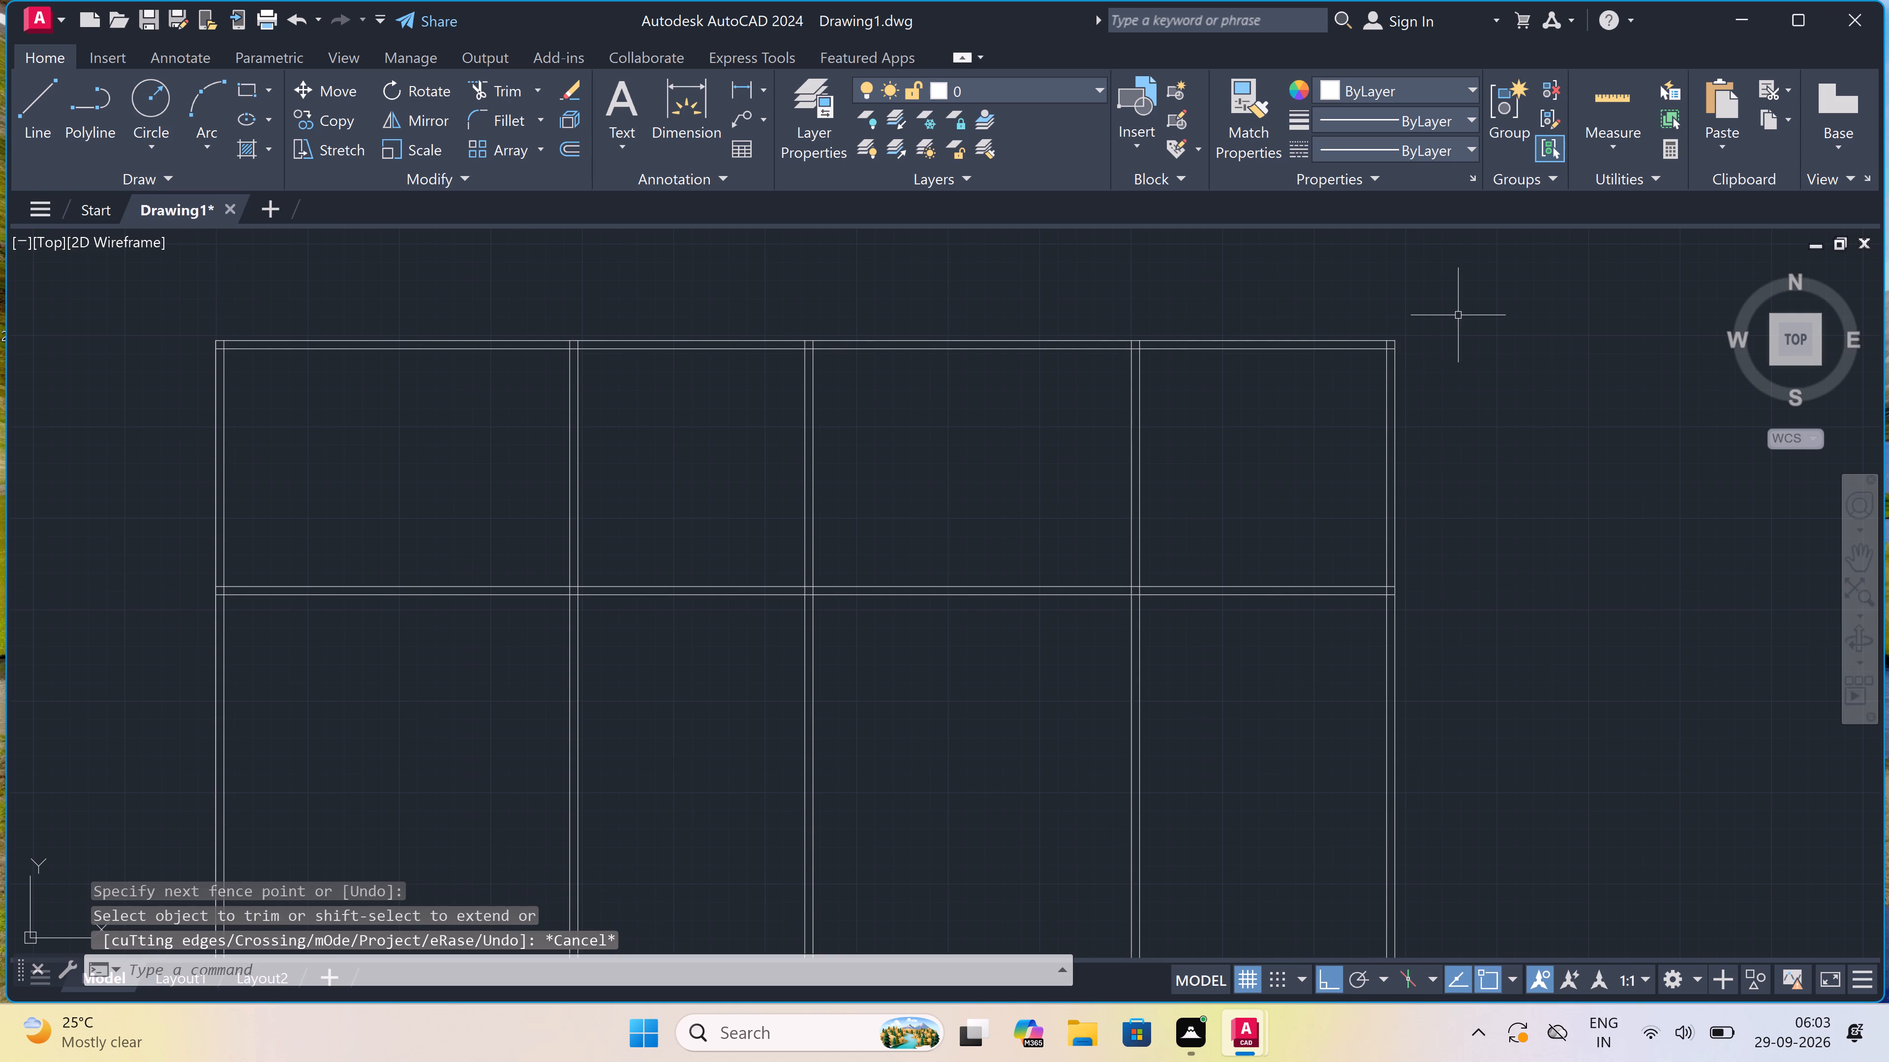
pyautogui.scroll(-2, 1458, 315)
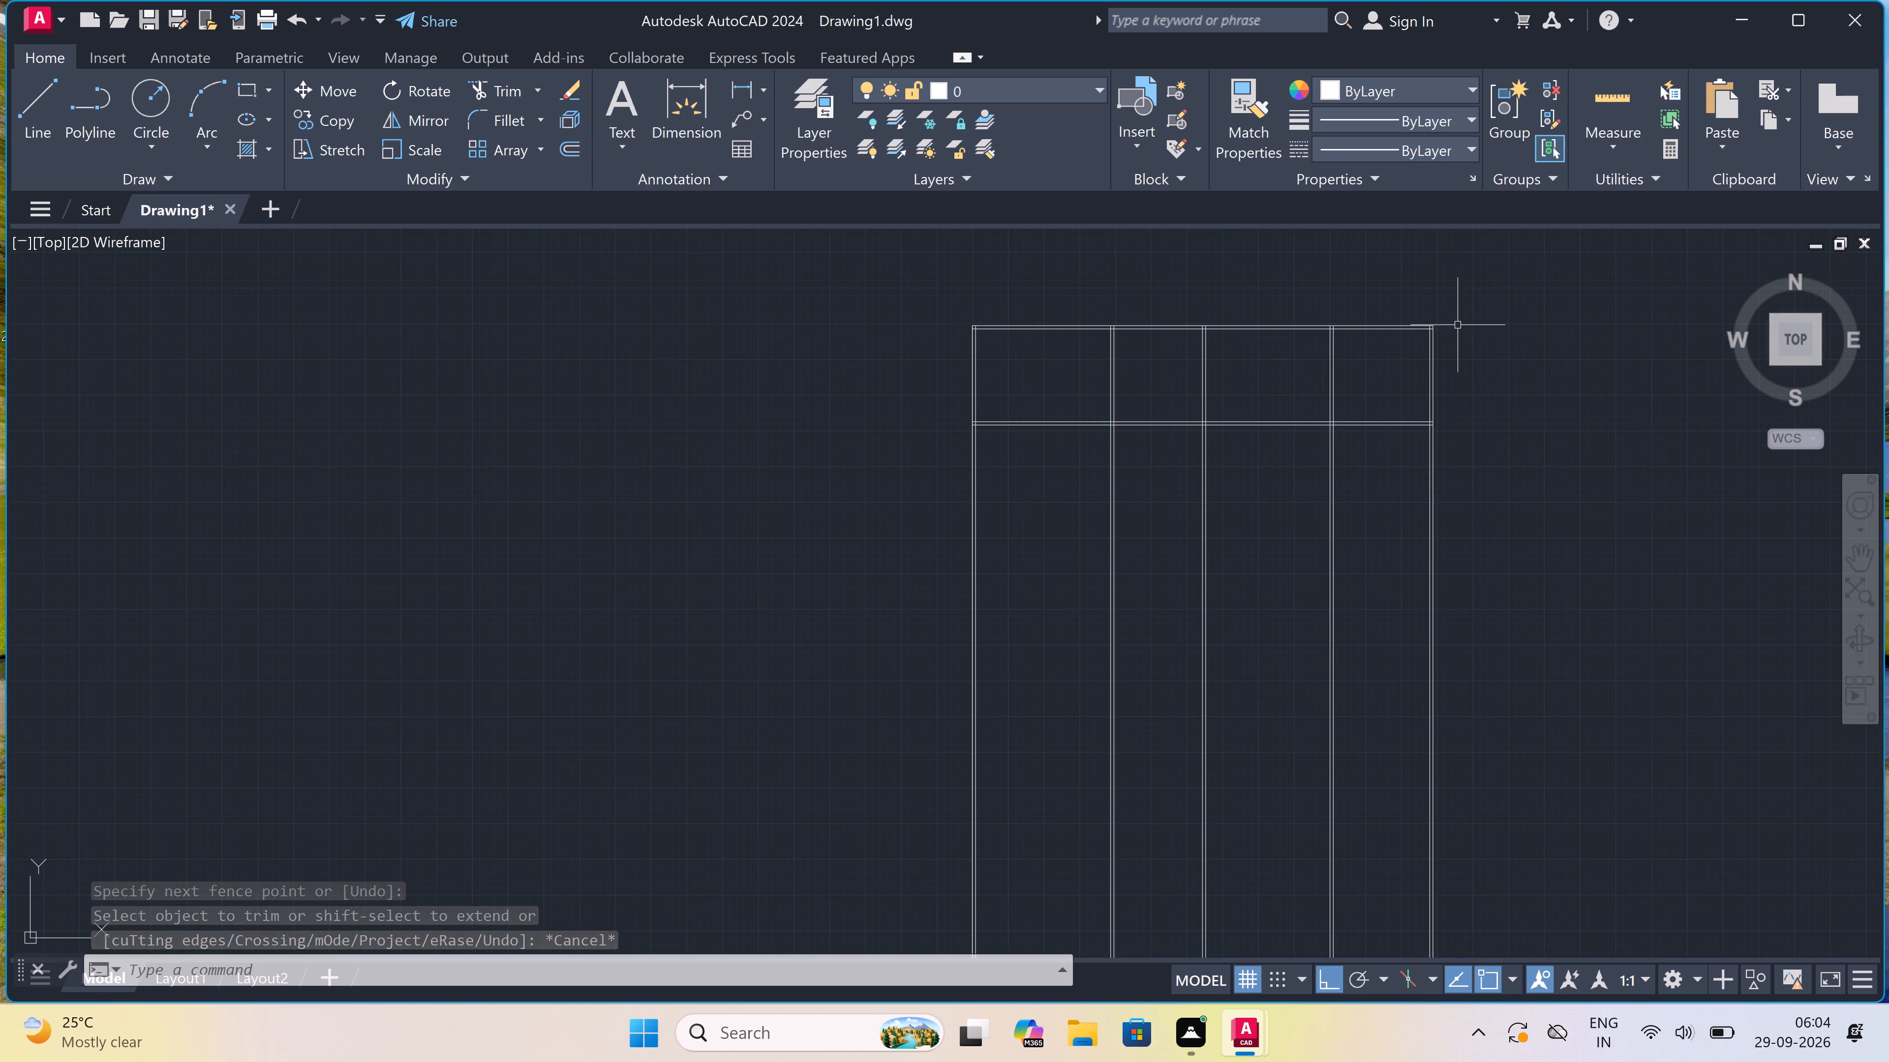
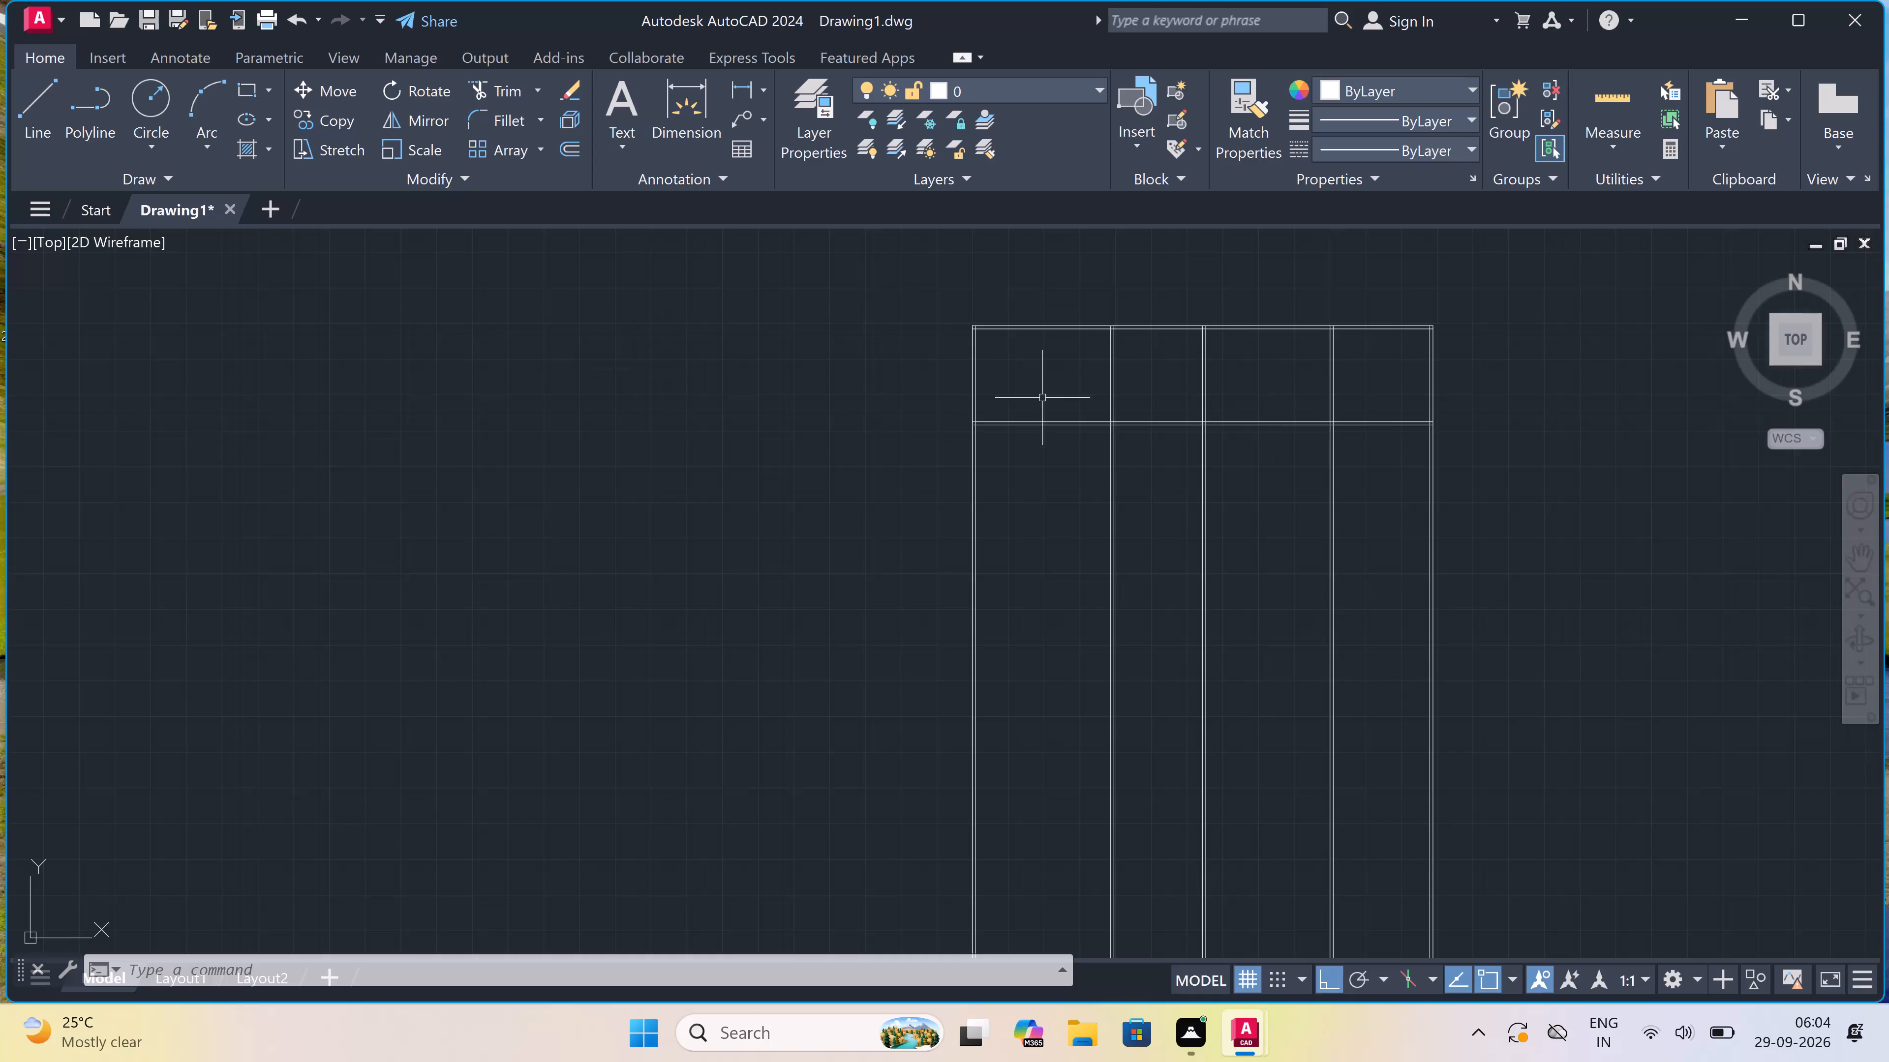
# Offset the outermost left, top and right wall lines of the plan 3' outward to form a surrounding outline.
pyautogui.scroll(3, 1007, 354)
pyautogui.scroll(-1, 933, 343)
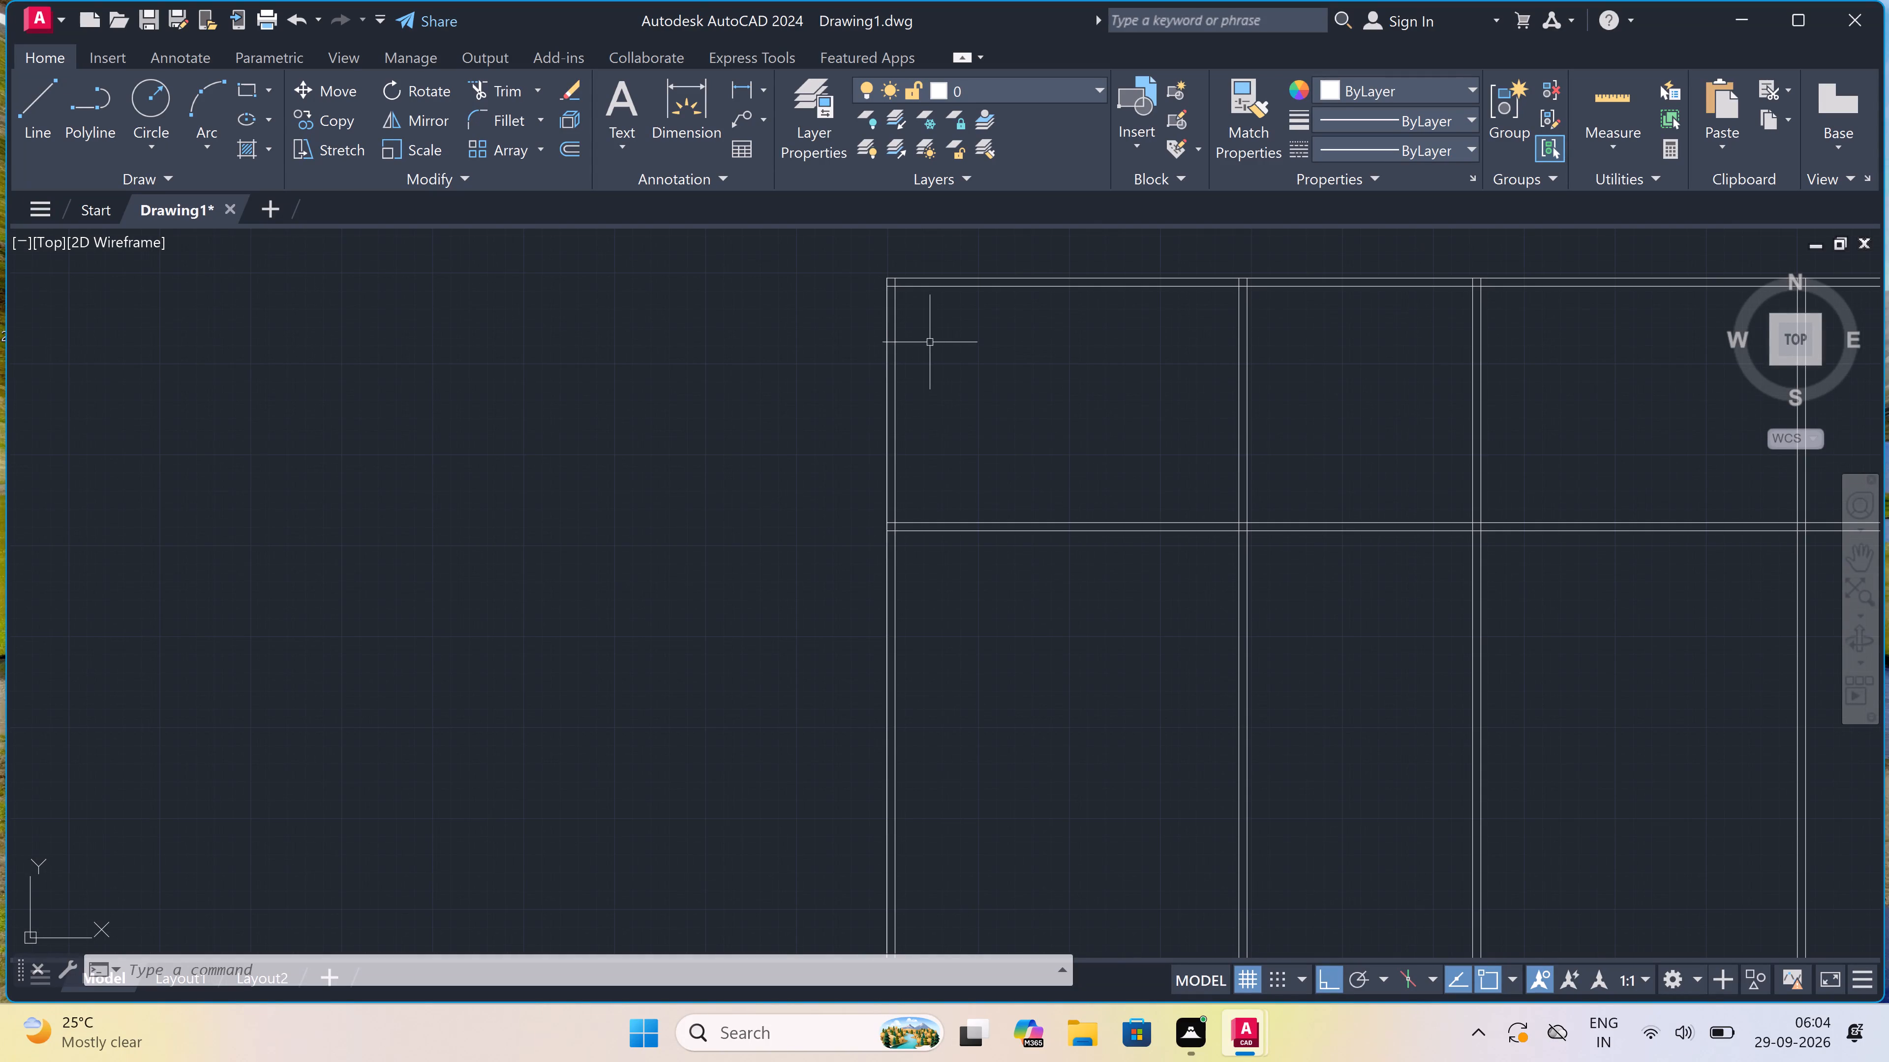
pyautogui.scroll(1, 887, 330)
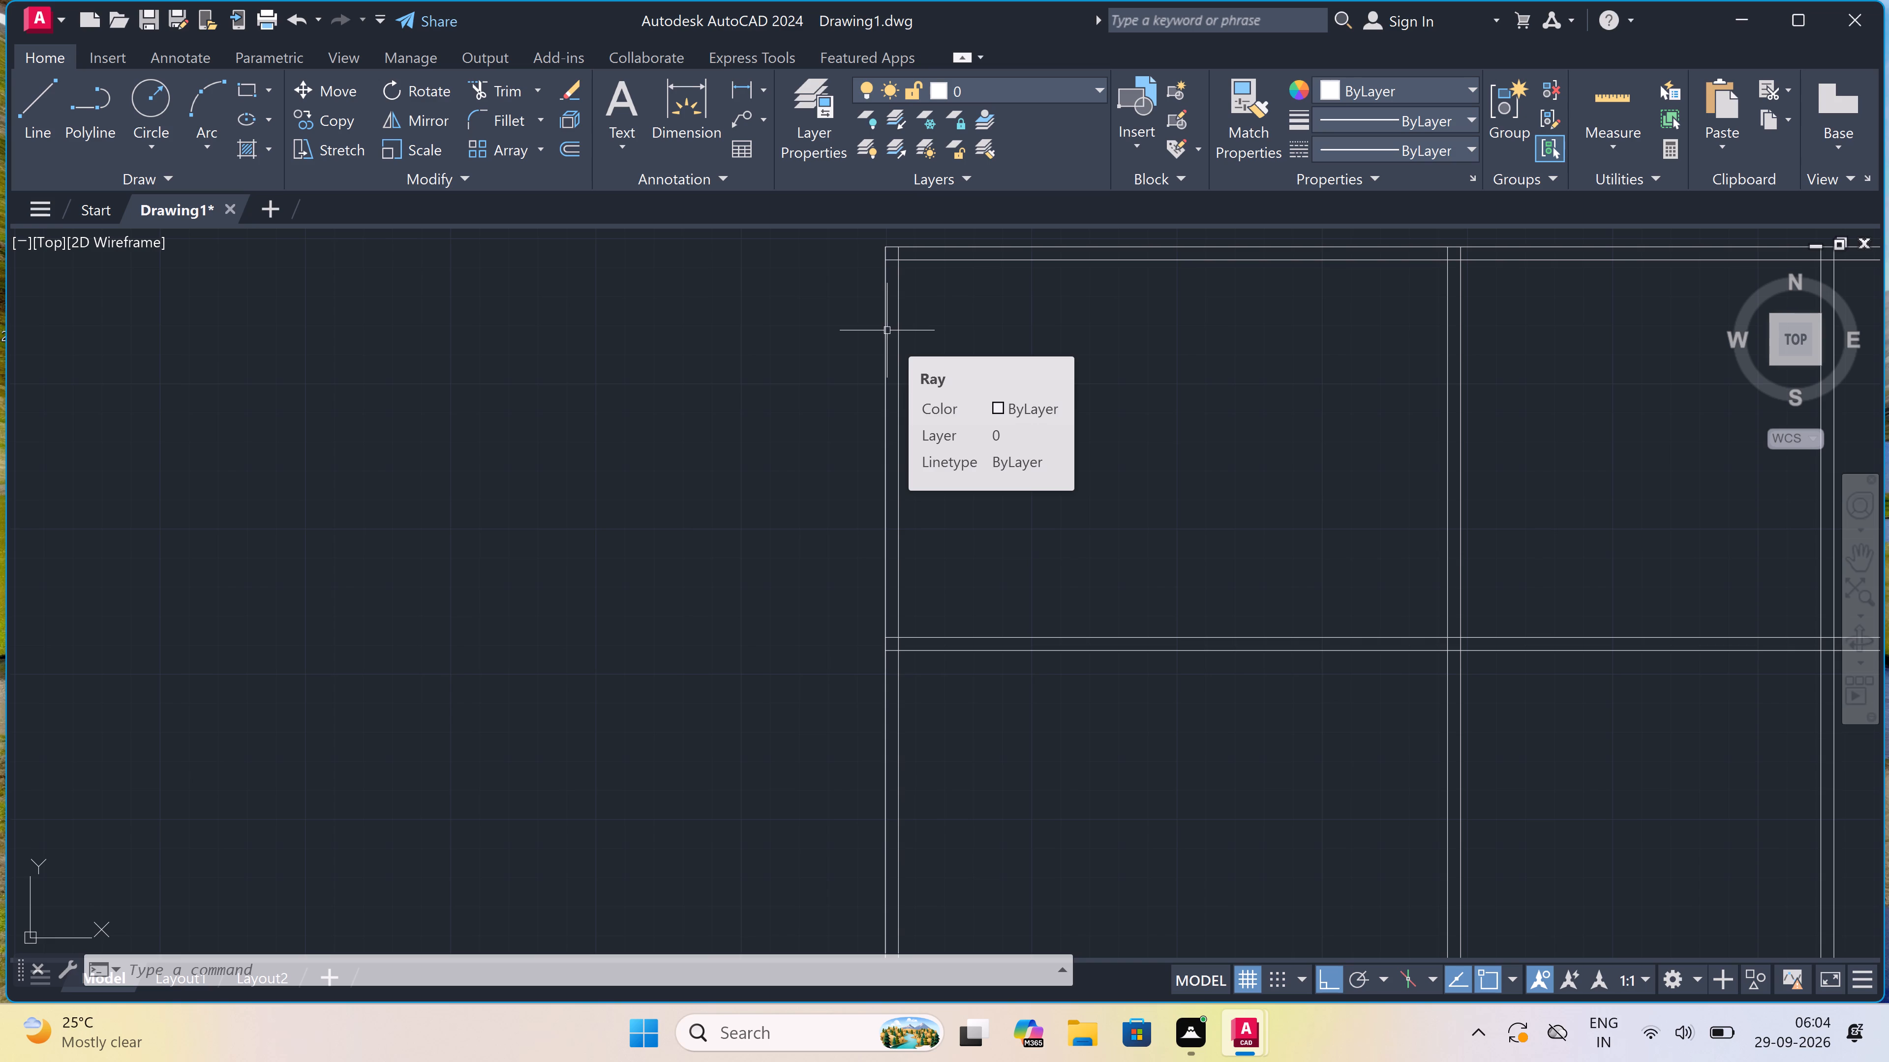
pyautogui.write('o')
pyautogui.press('space')
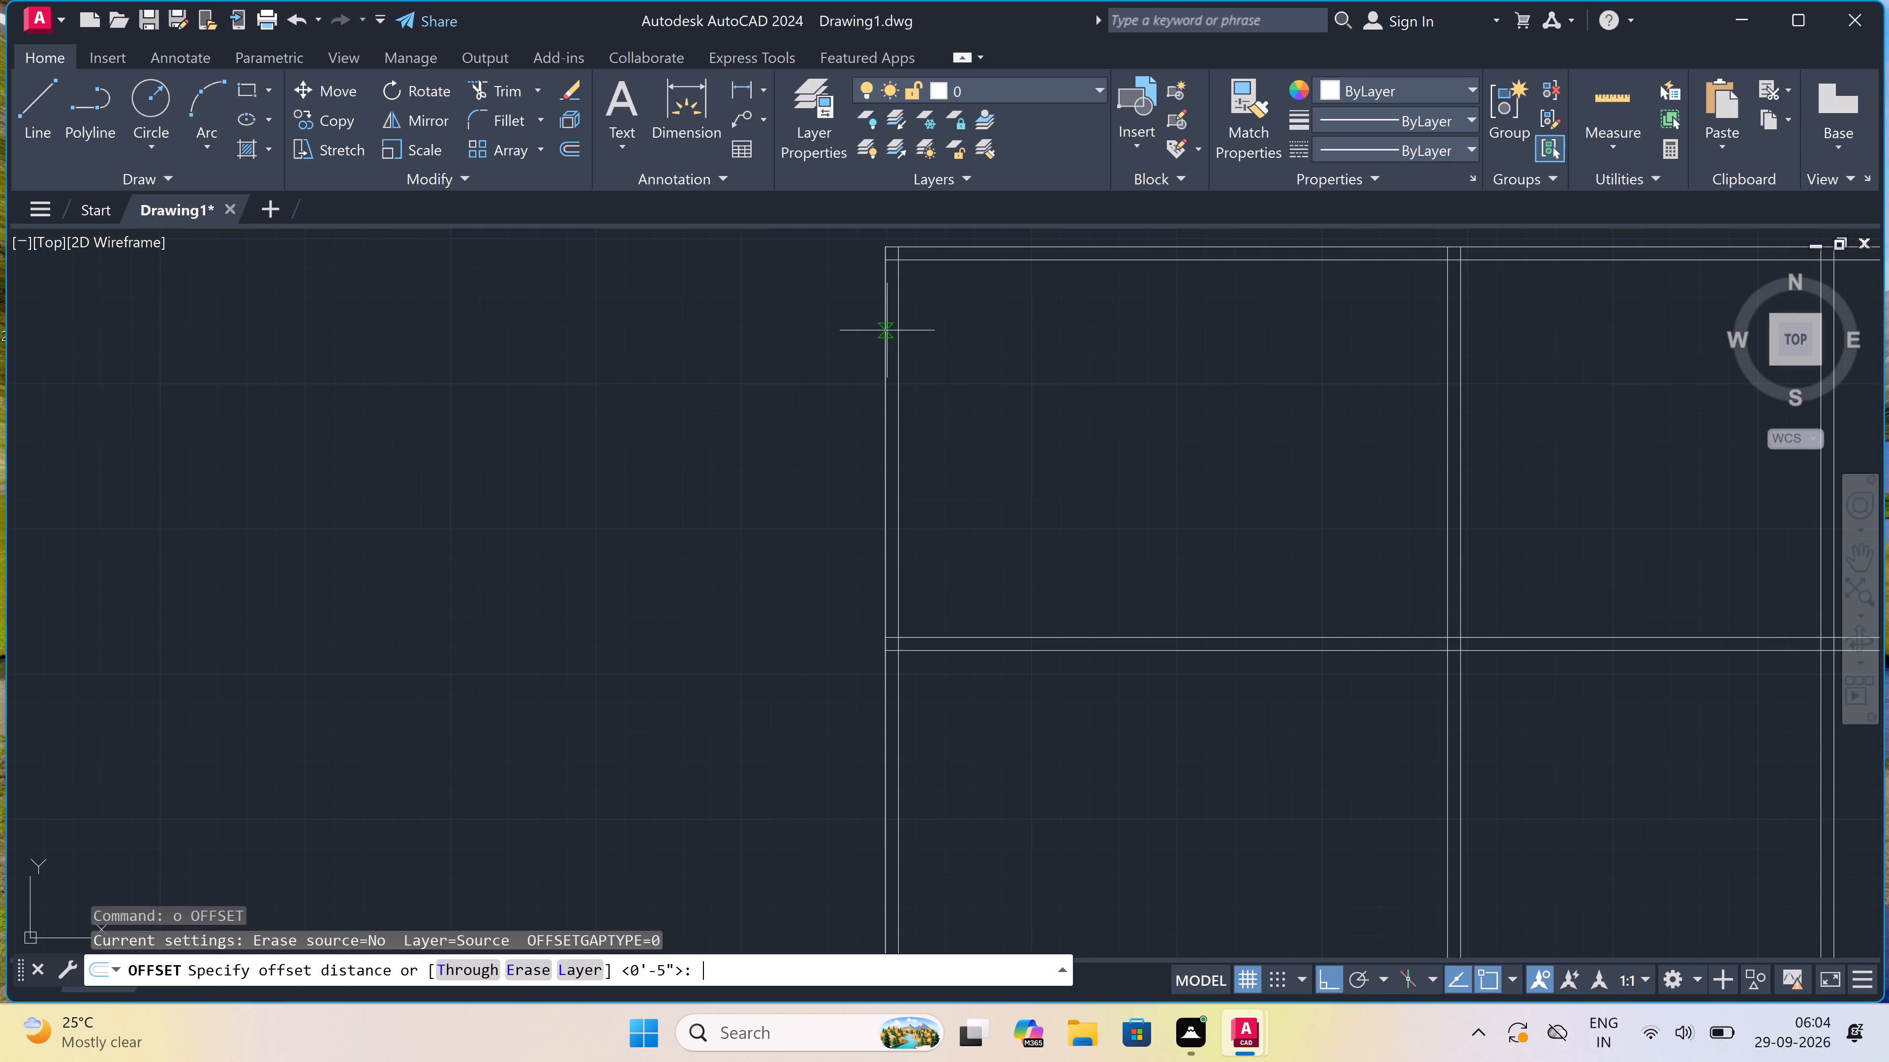
pyautogui.click(887, 330)
pyautogui.write("3'")
pyautogui.press('space')
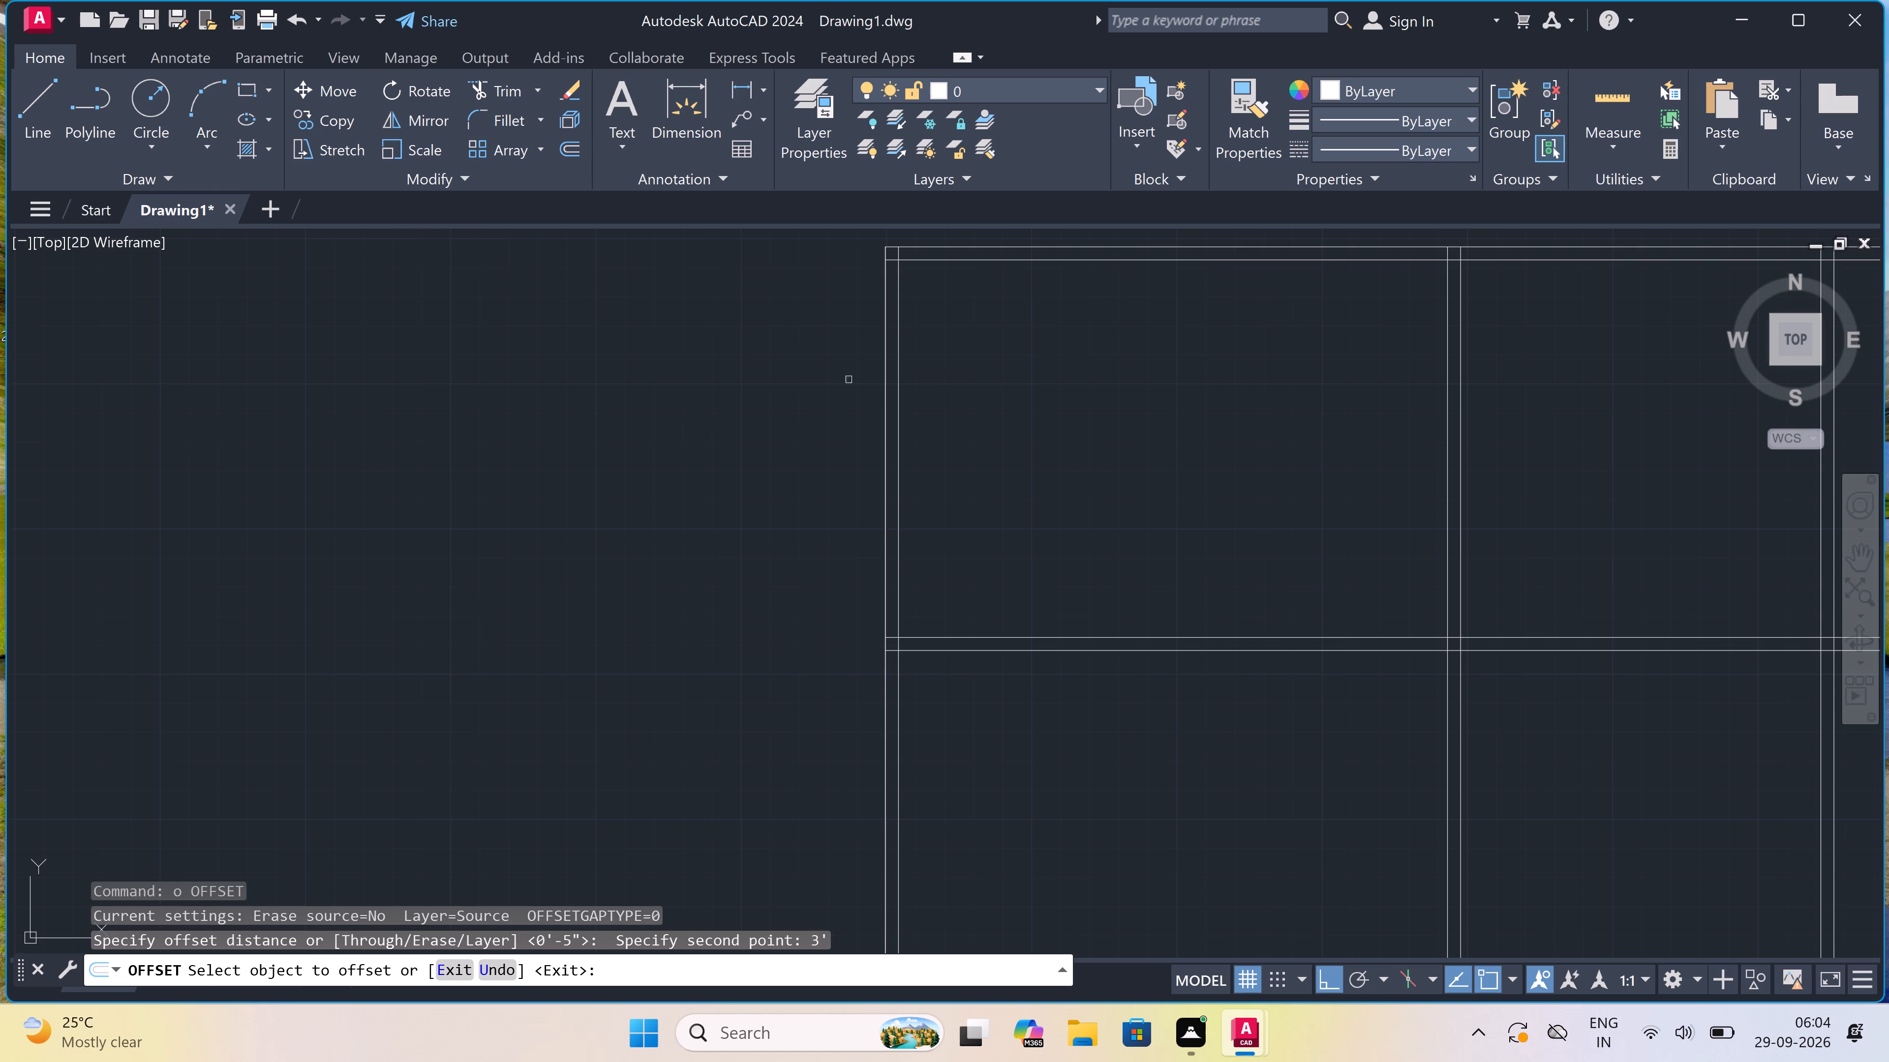
pyautogui.click(887, 370)
pyautogui.moveTo(864, 383); pyautogui.dragTo(891, 355)
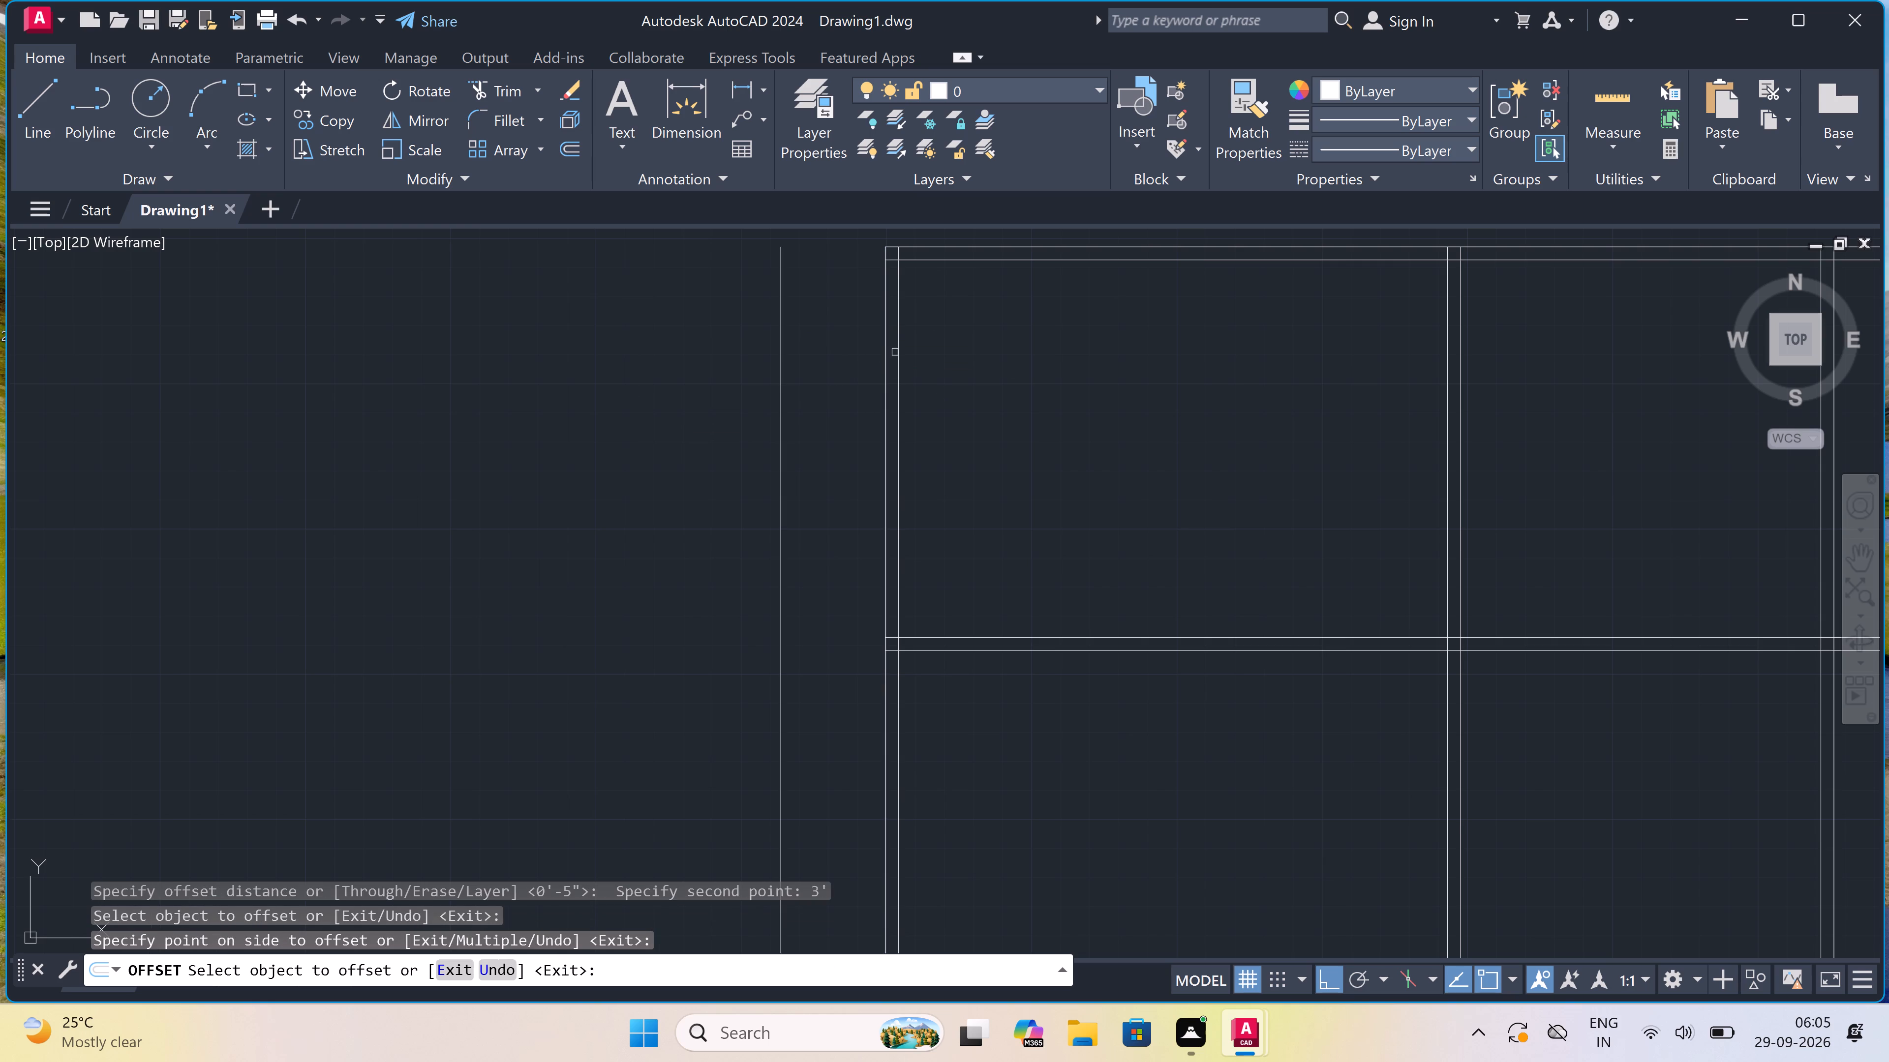
pyautogui.scroll(-2, 909, 339)
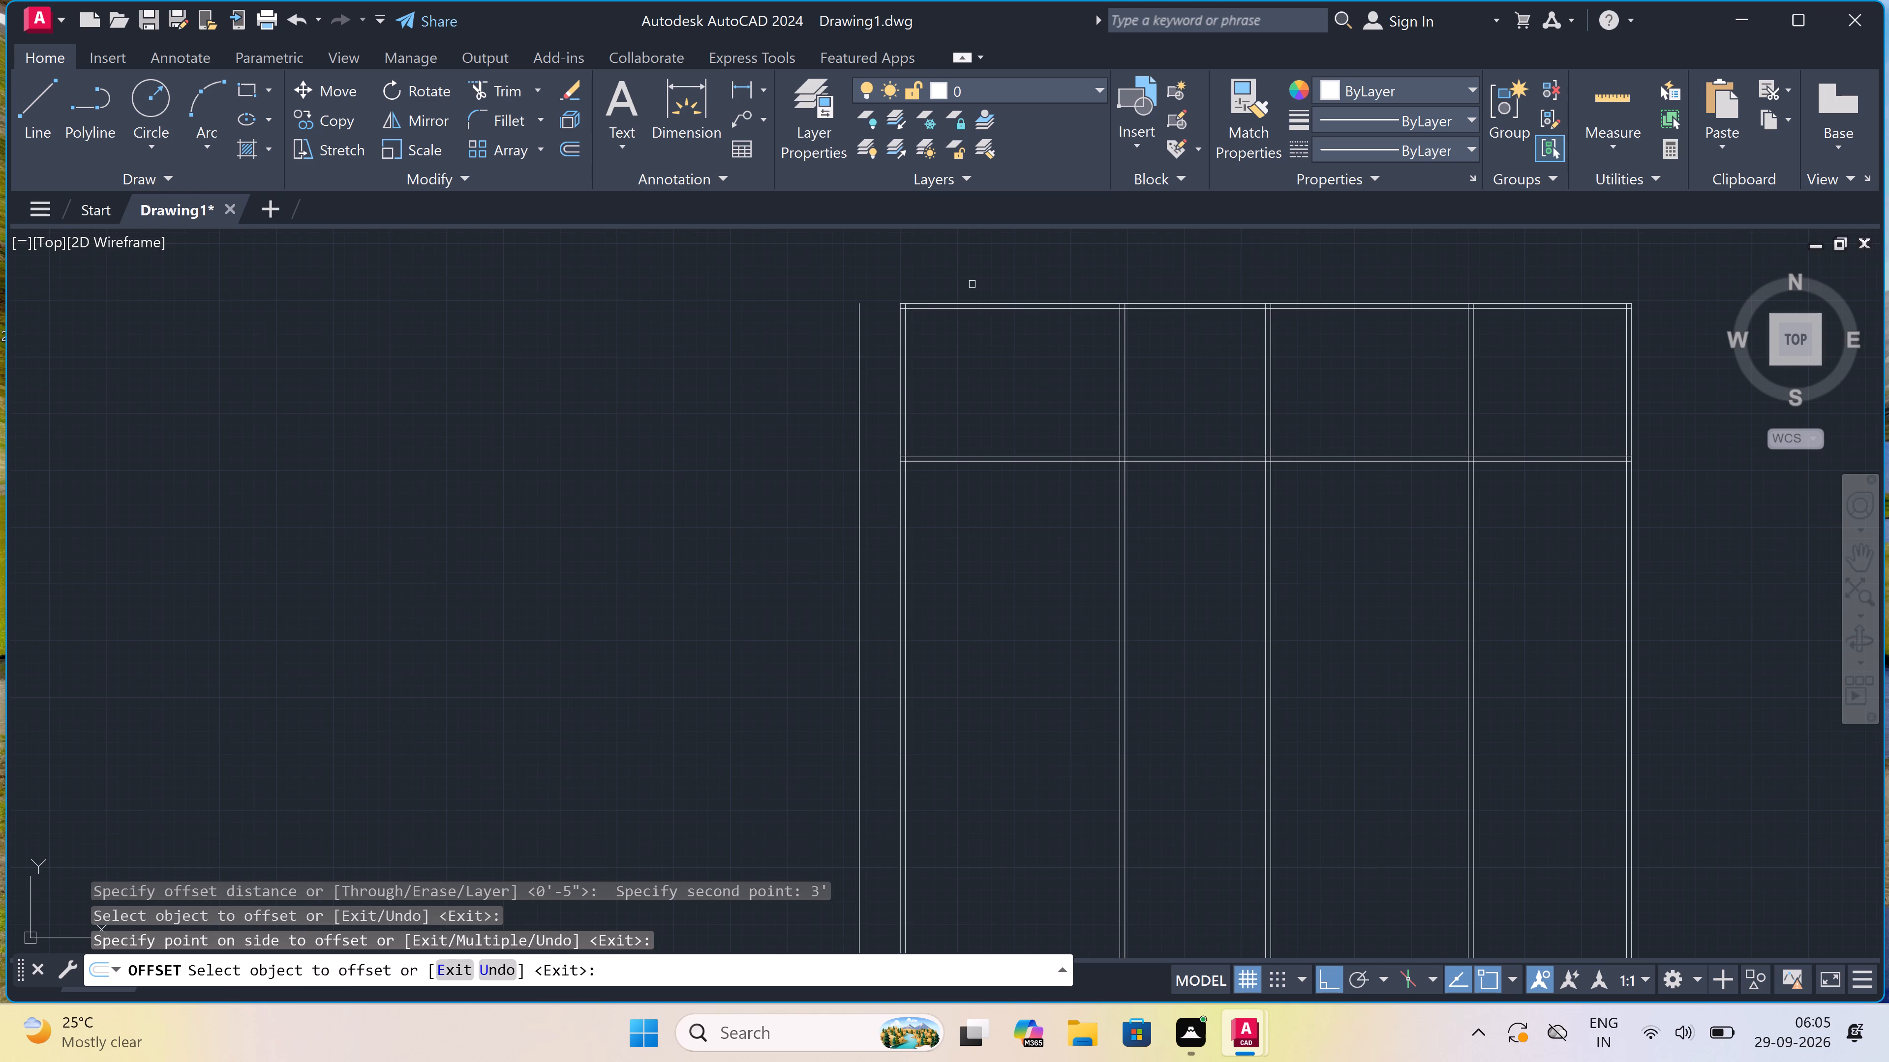
pyautogui.click(972, 304)
pyautogui.moveTo(983, 289); pyautogui.dragTo(988, 285)
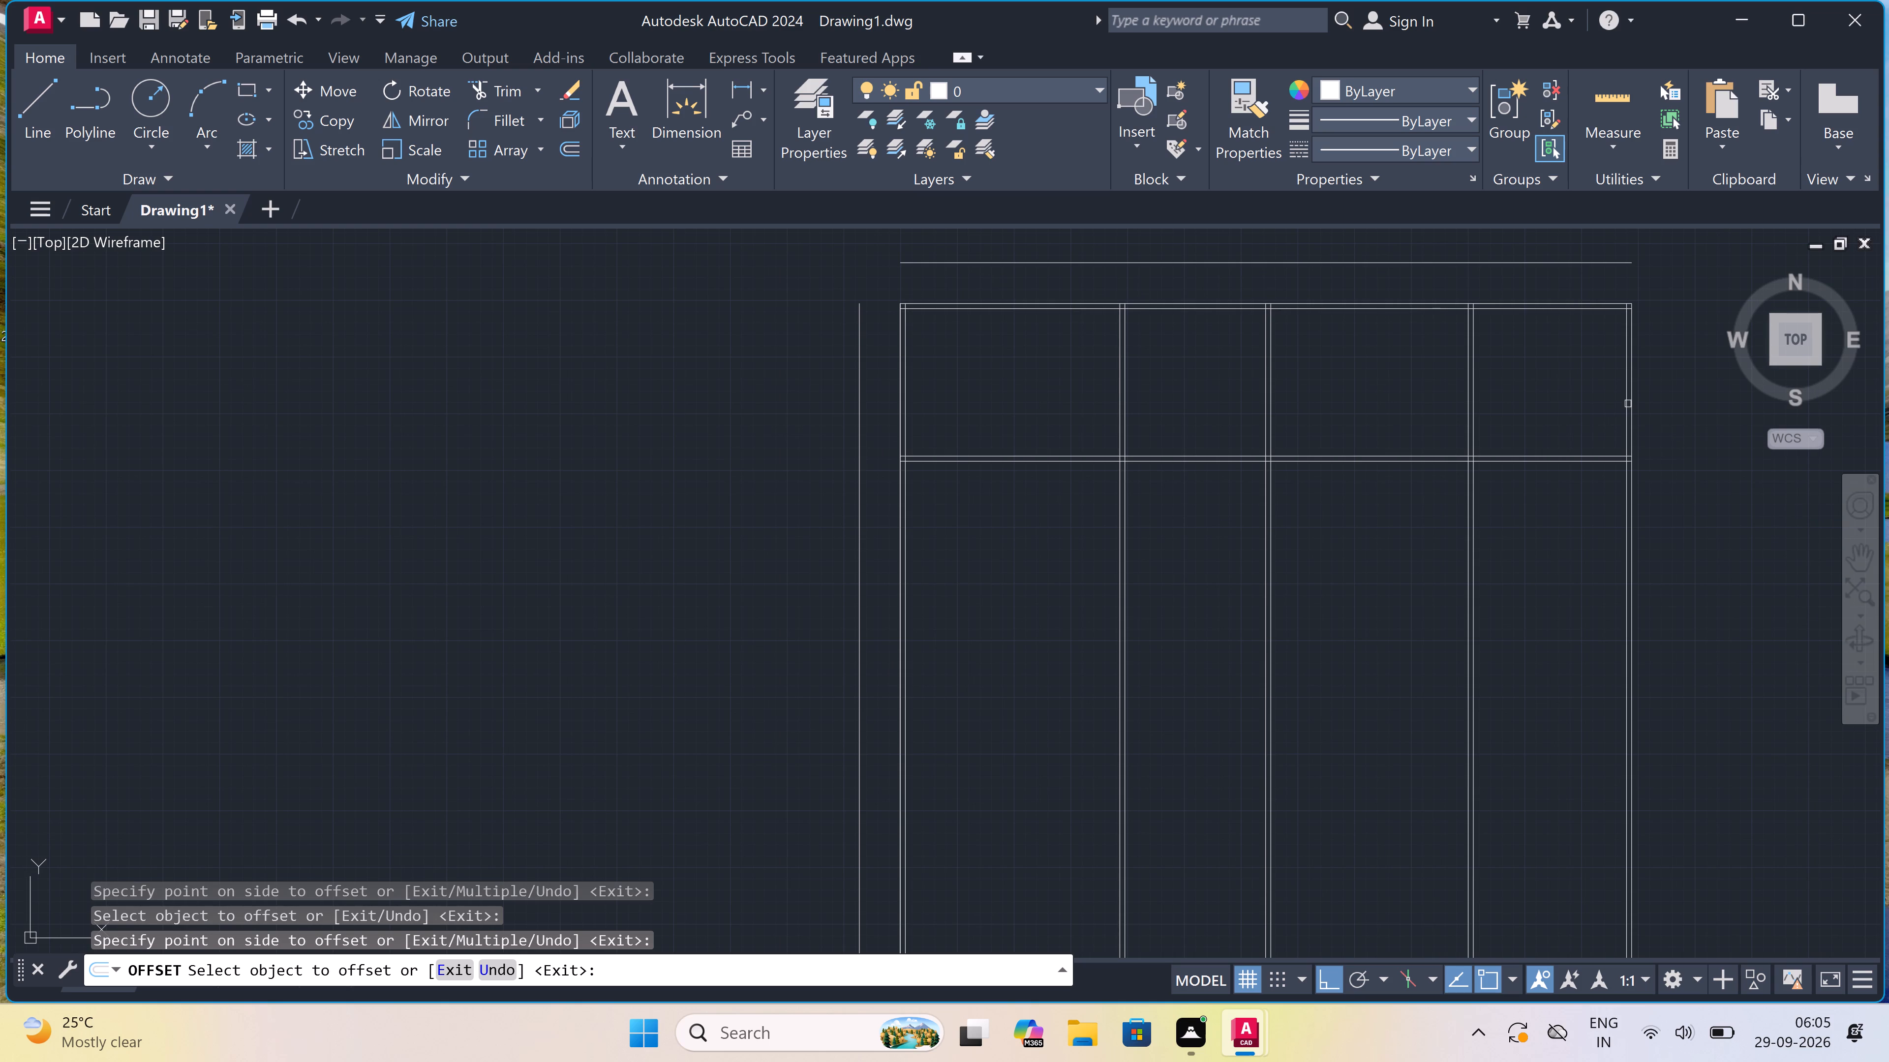
pyautogui.moveTo(1631, 392); pyautogui.dragTo(1636, 389)
pyautogui.moveTo(1653, 370); pyautogui.dragTo(1652, 366)
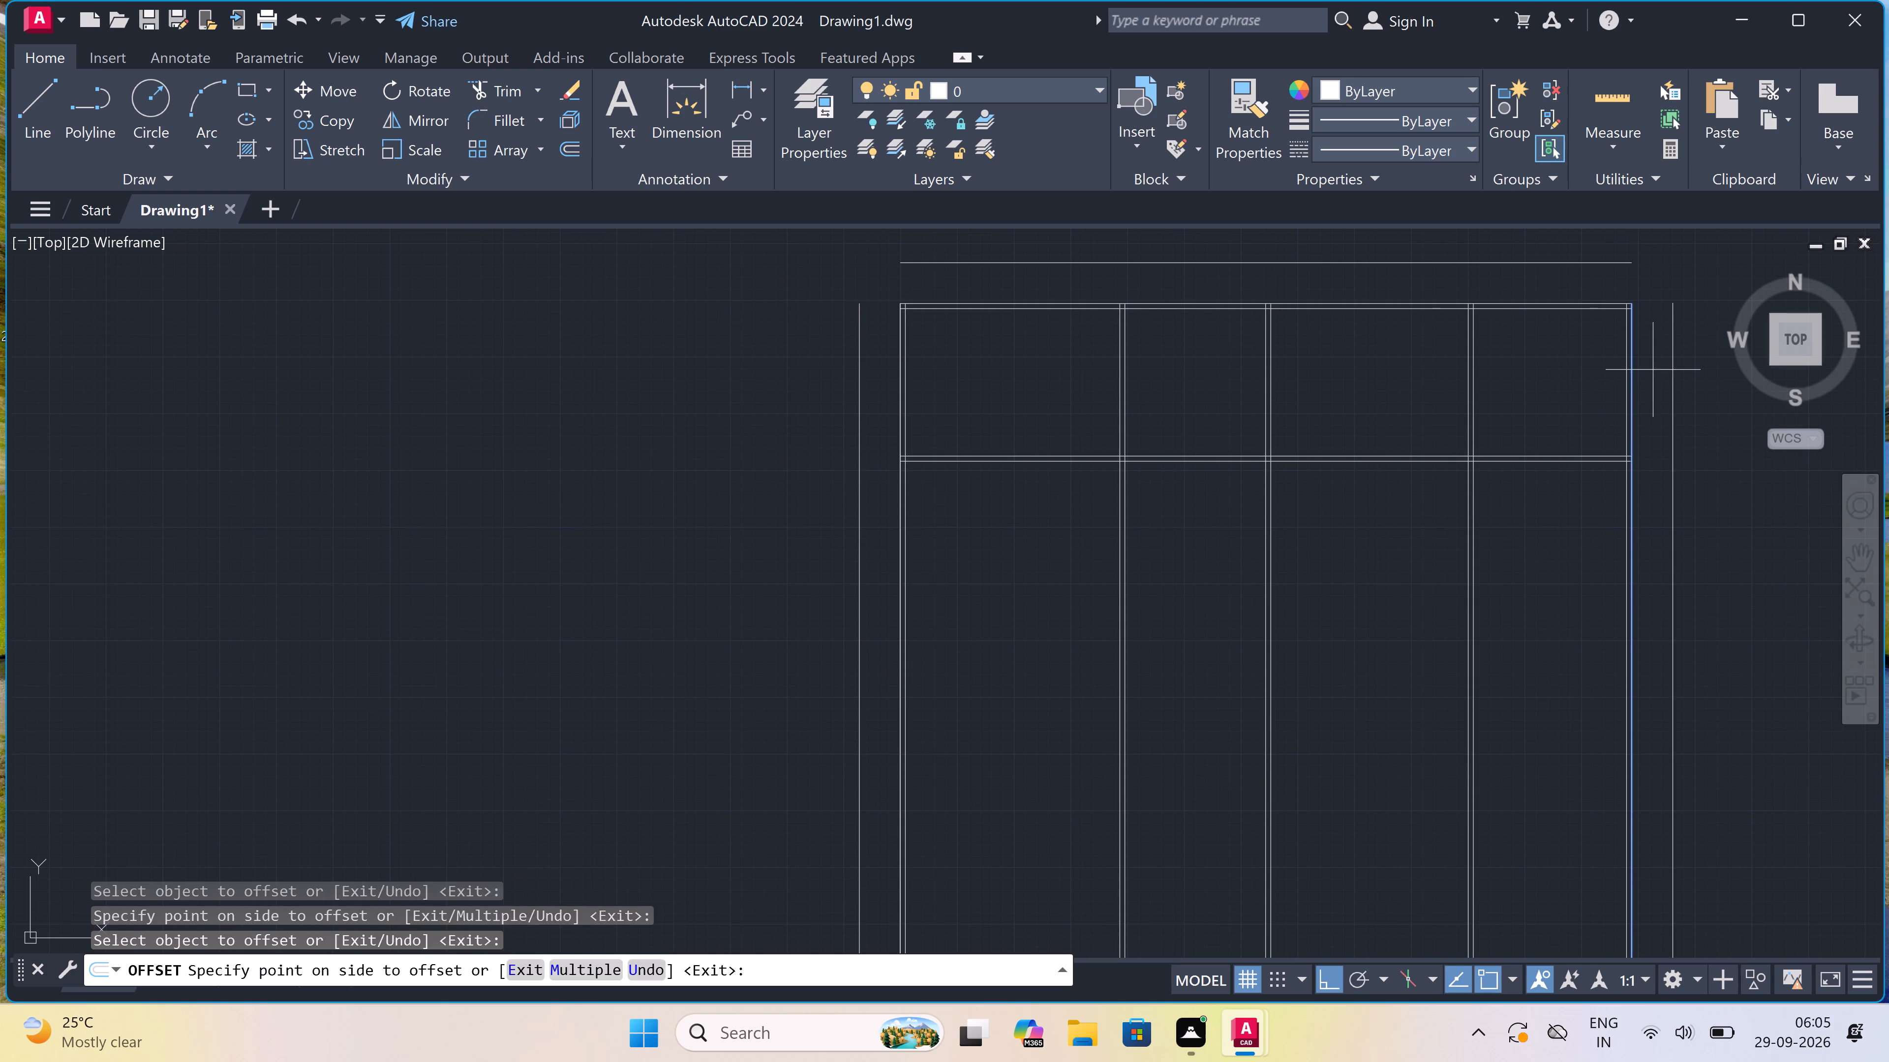
pyautogui.moveTo(1652, 366); pyautogui.dragTo(1646, 358)
pyautogui.press('Escape')
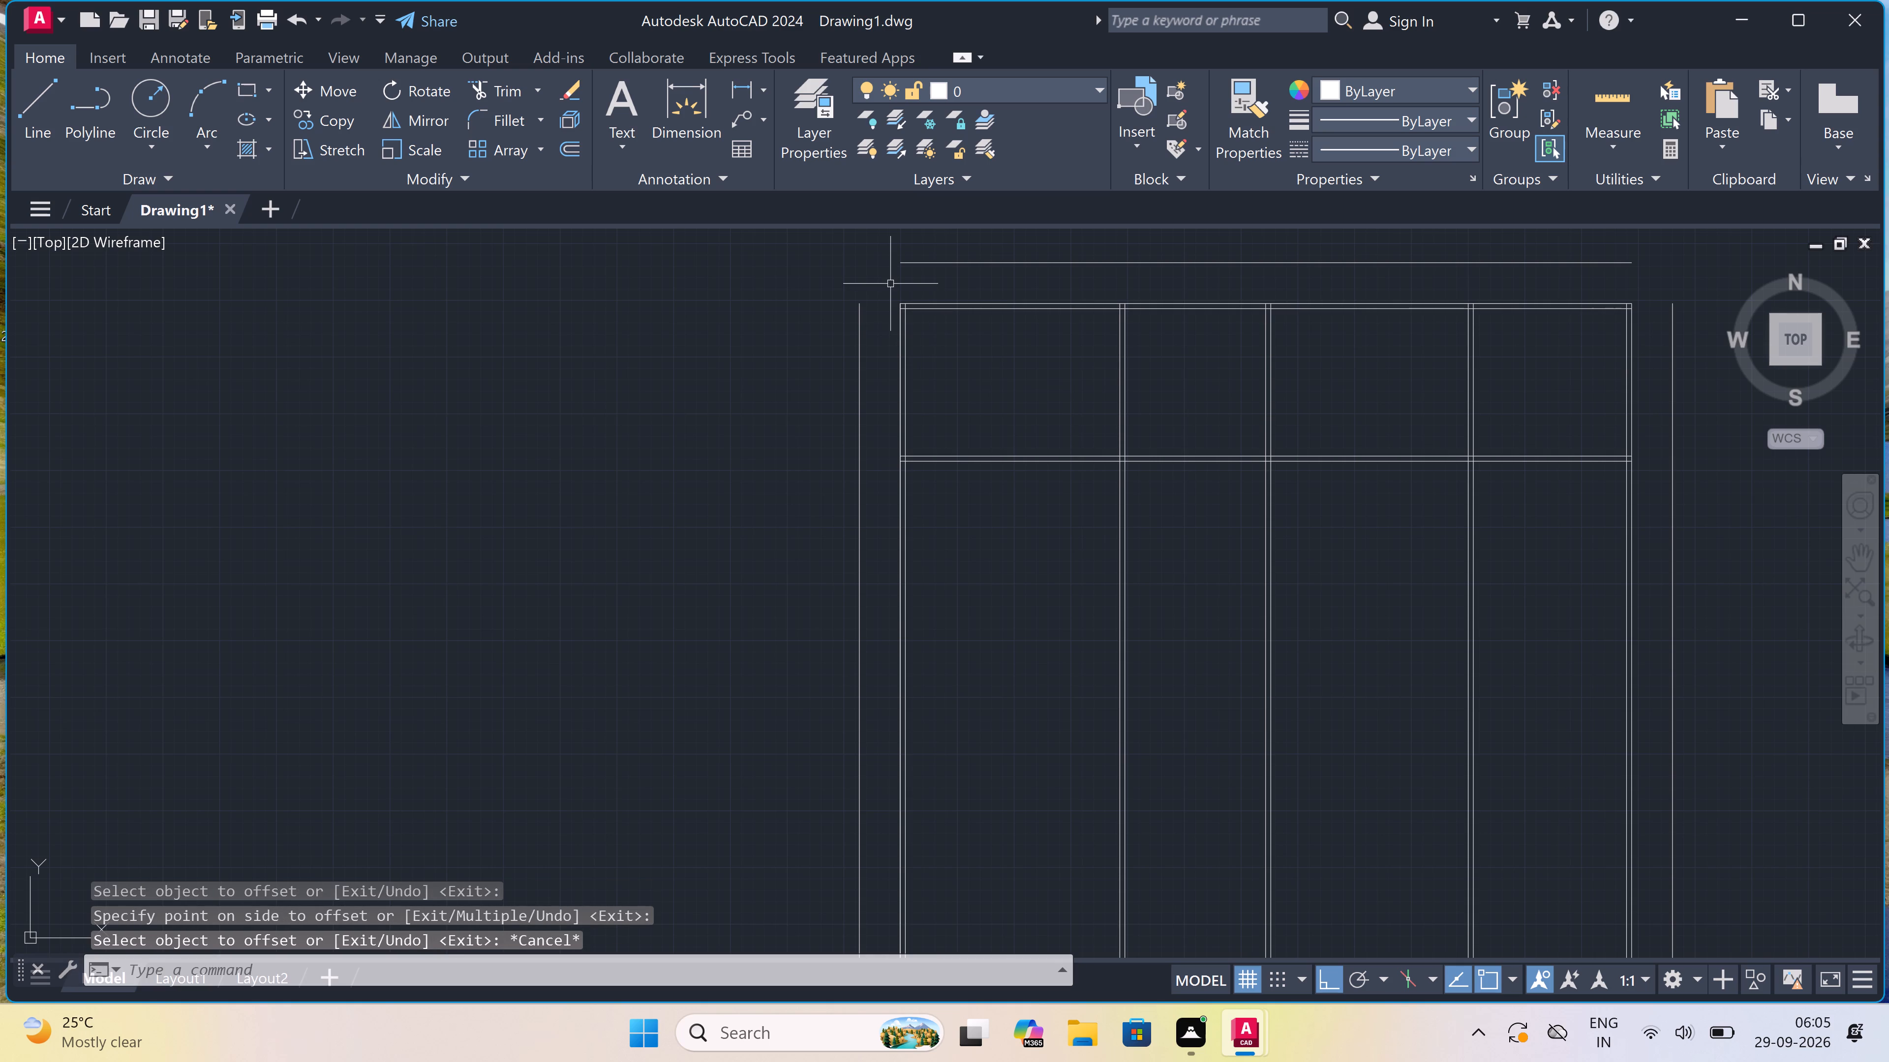
# Fillet the 3' offset lines with zero radius so the outline closes at its top-left and top-right corners.
pyautogui.write('f')
pyautogui.press('space')
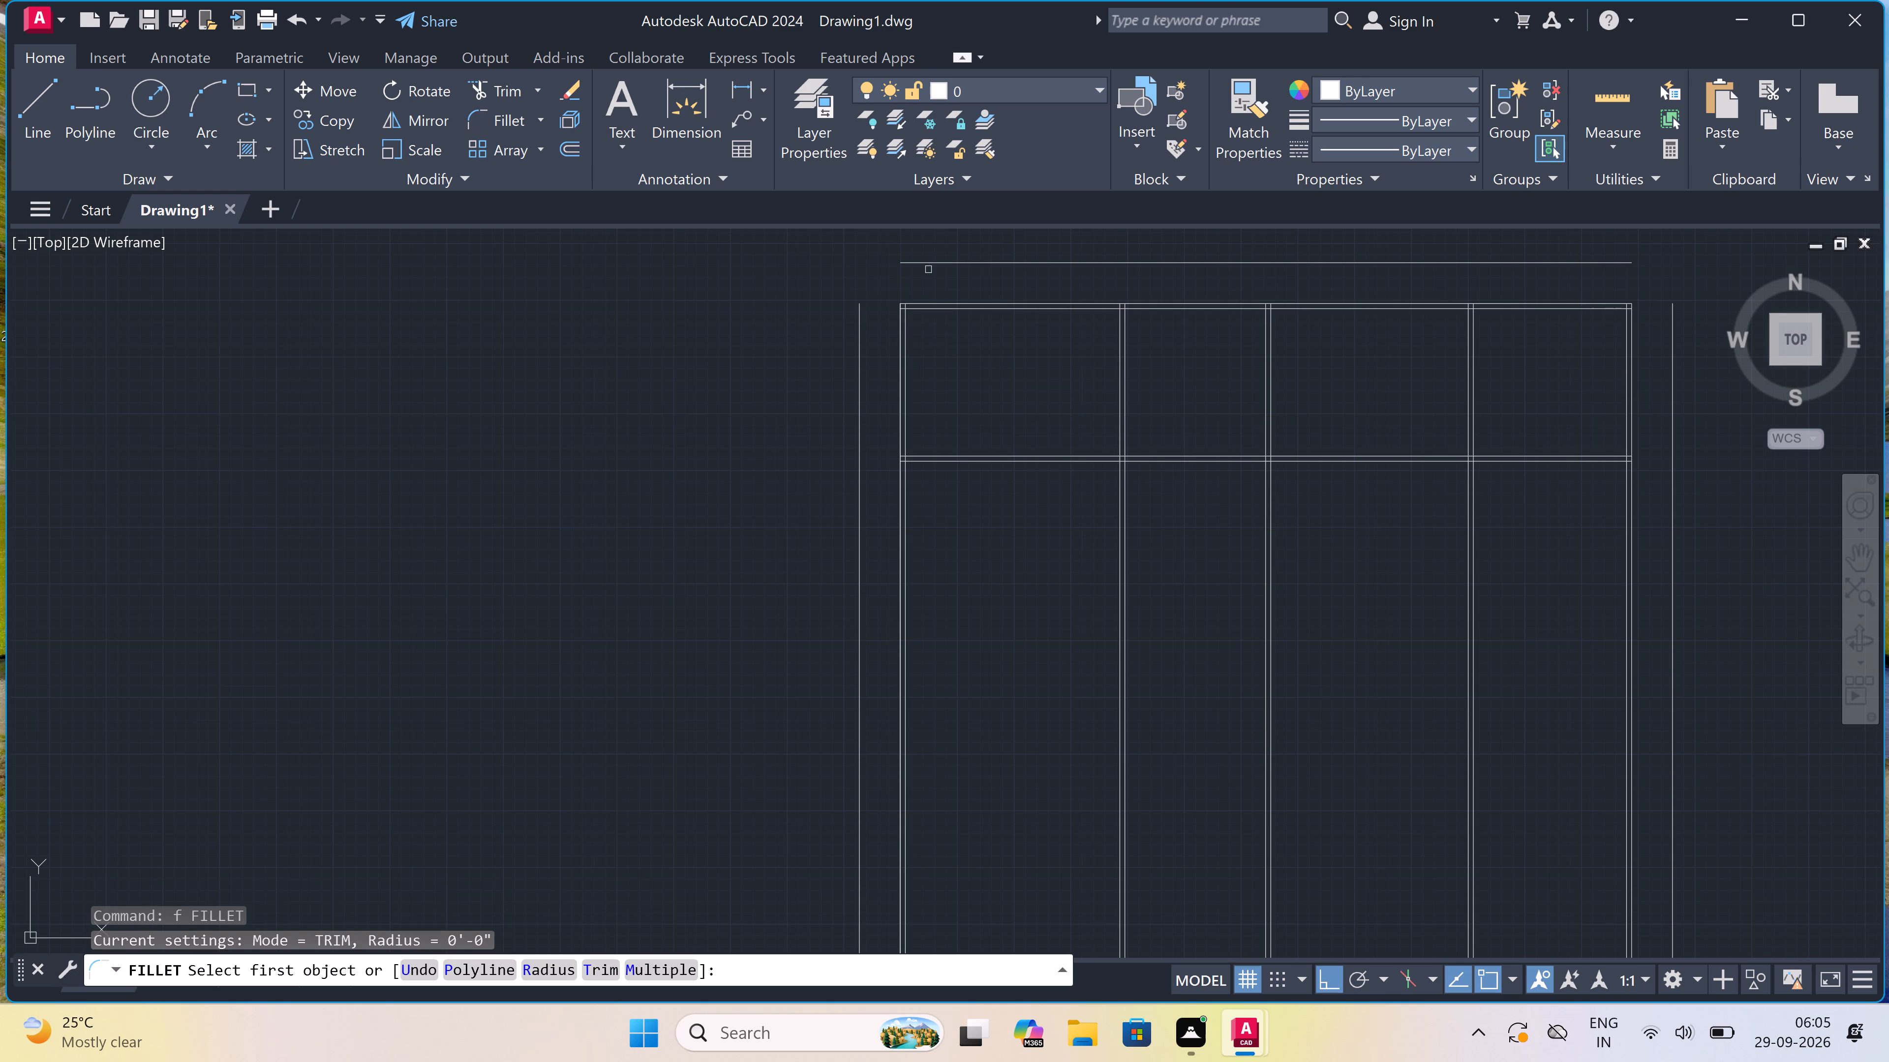
pyautogui.click(926, 262)
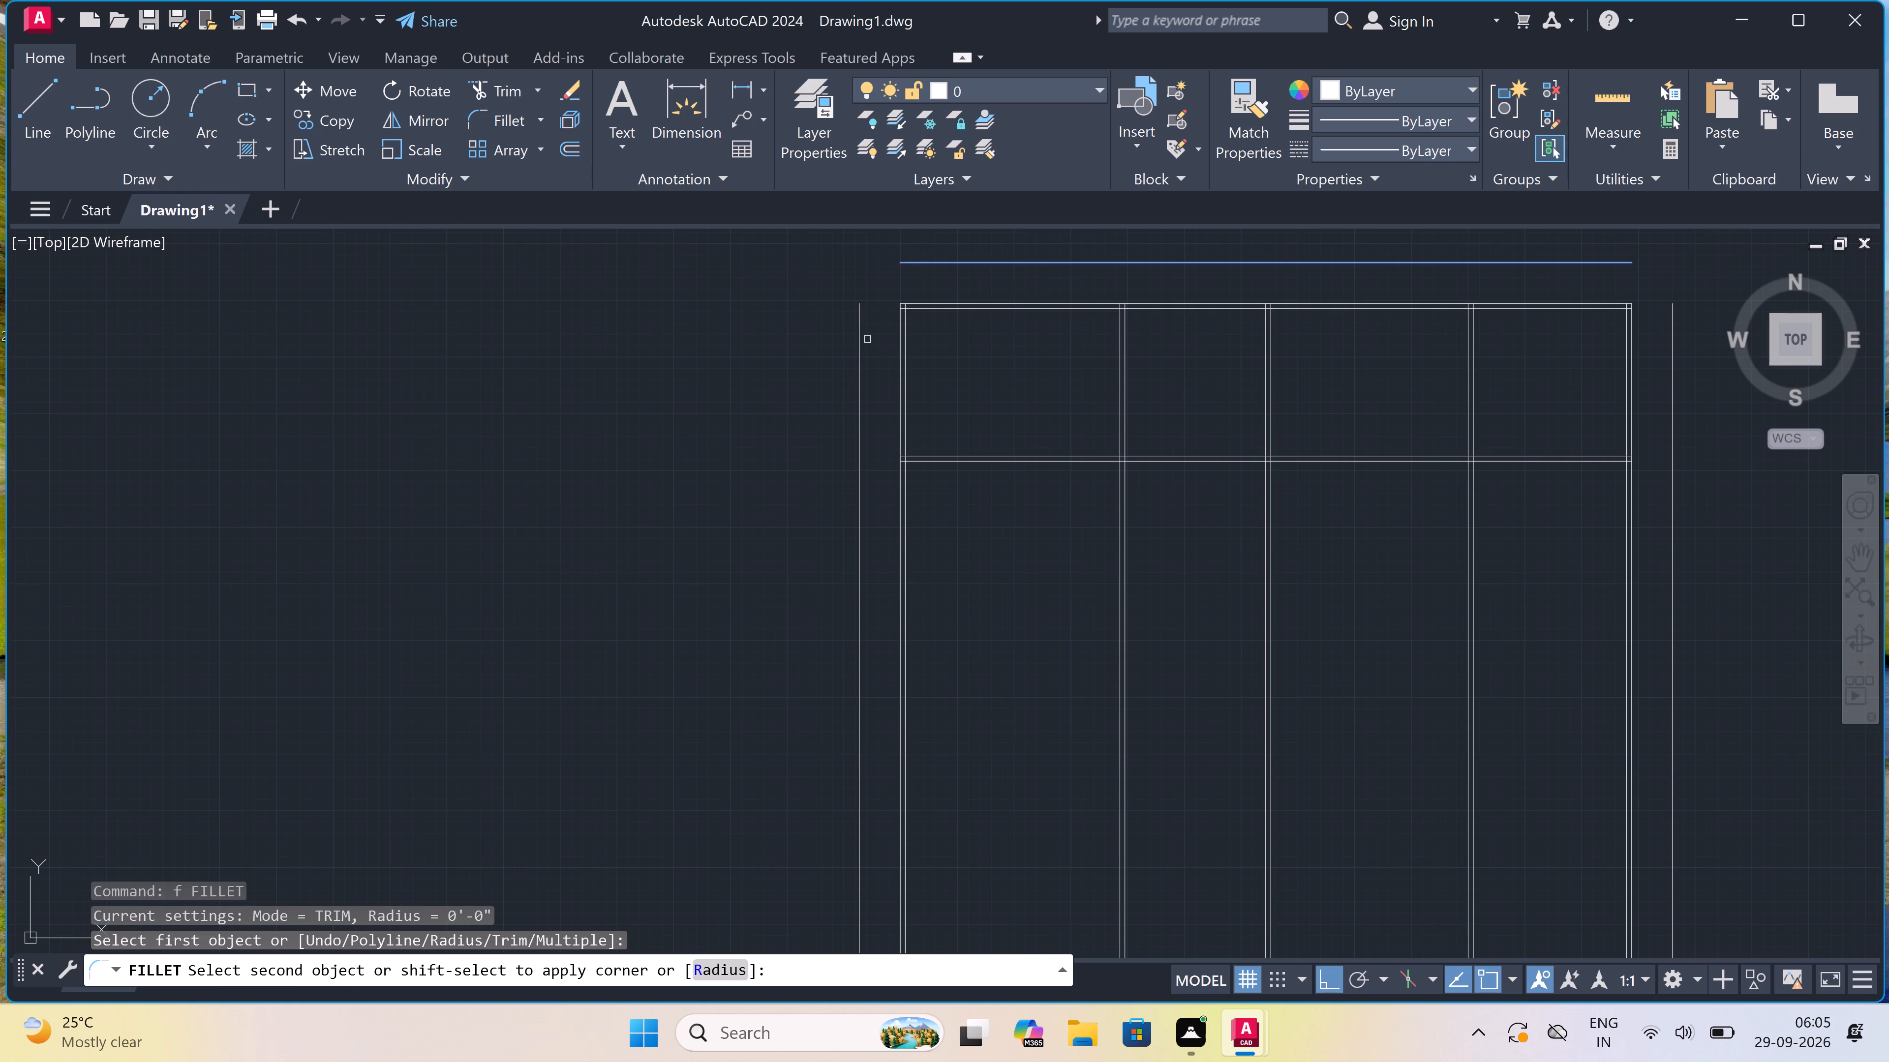
pyautogui.click(861, 336)
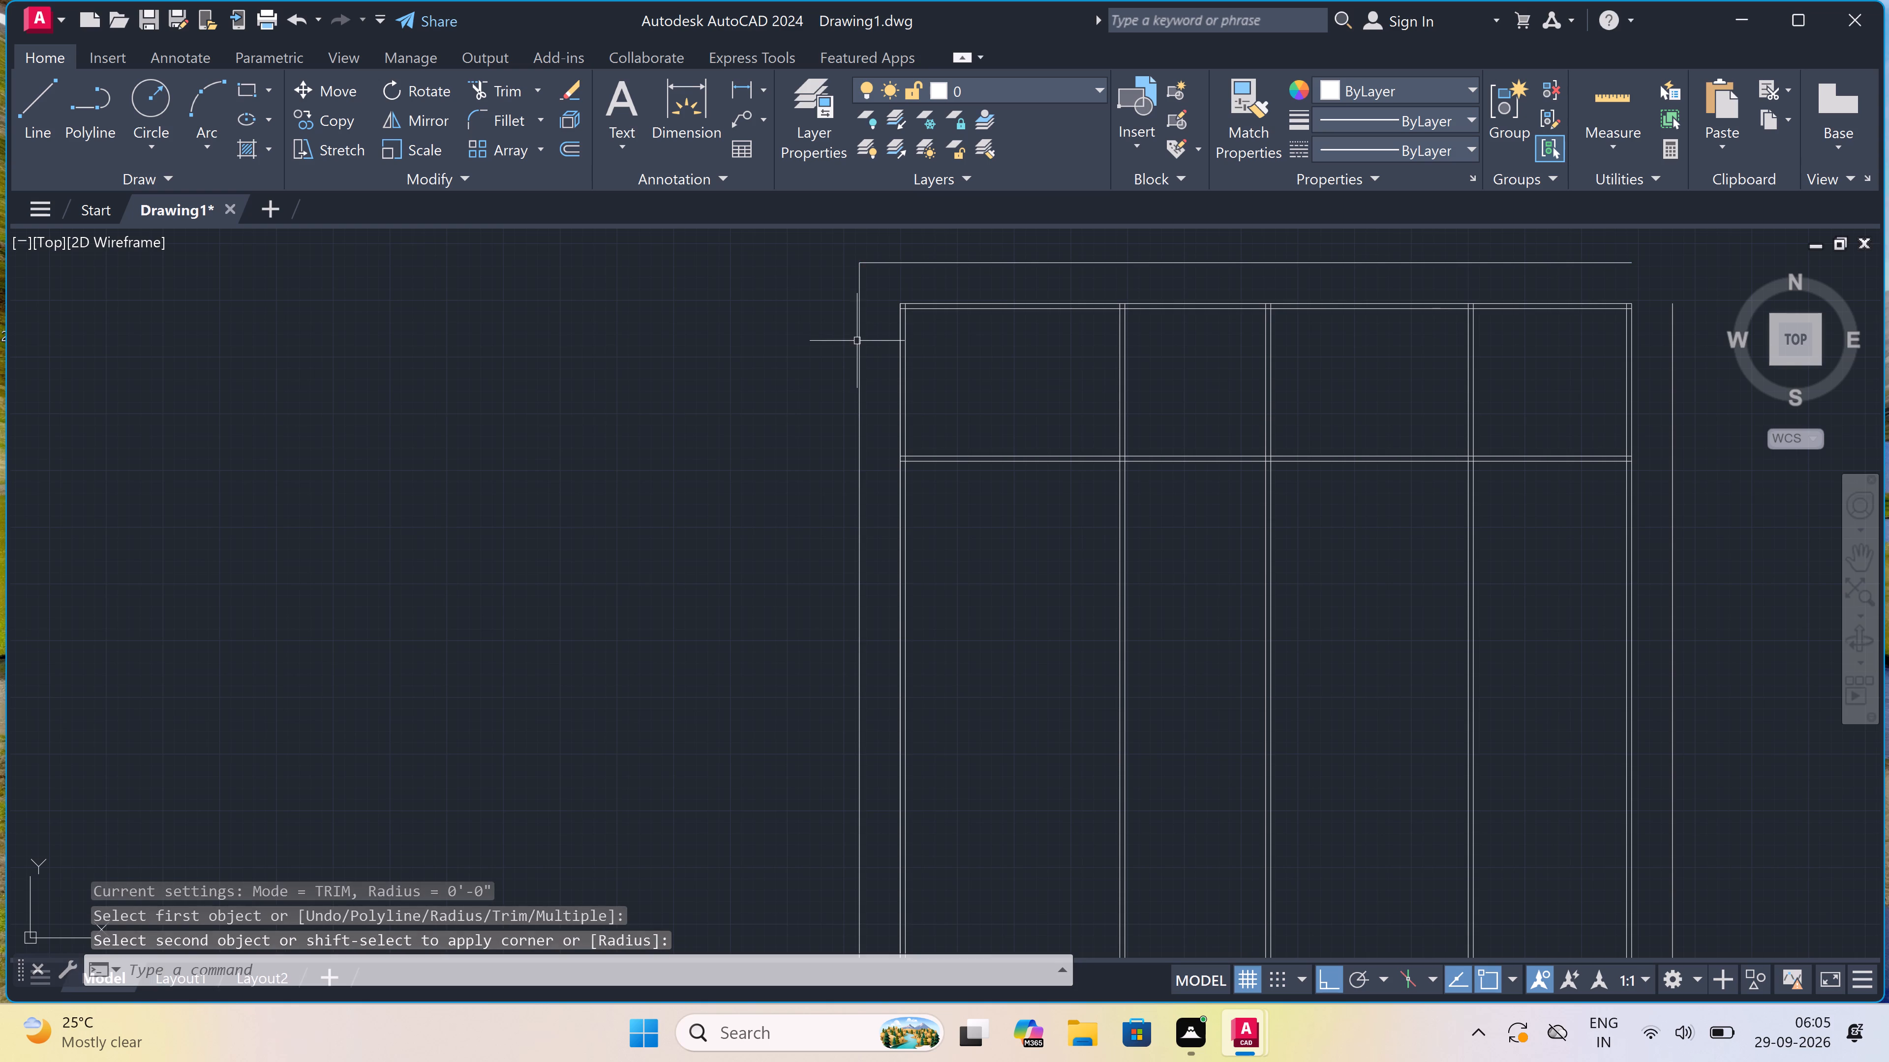
pyautogui.scroll(-1, 804, 380)
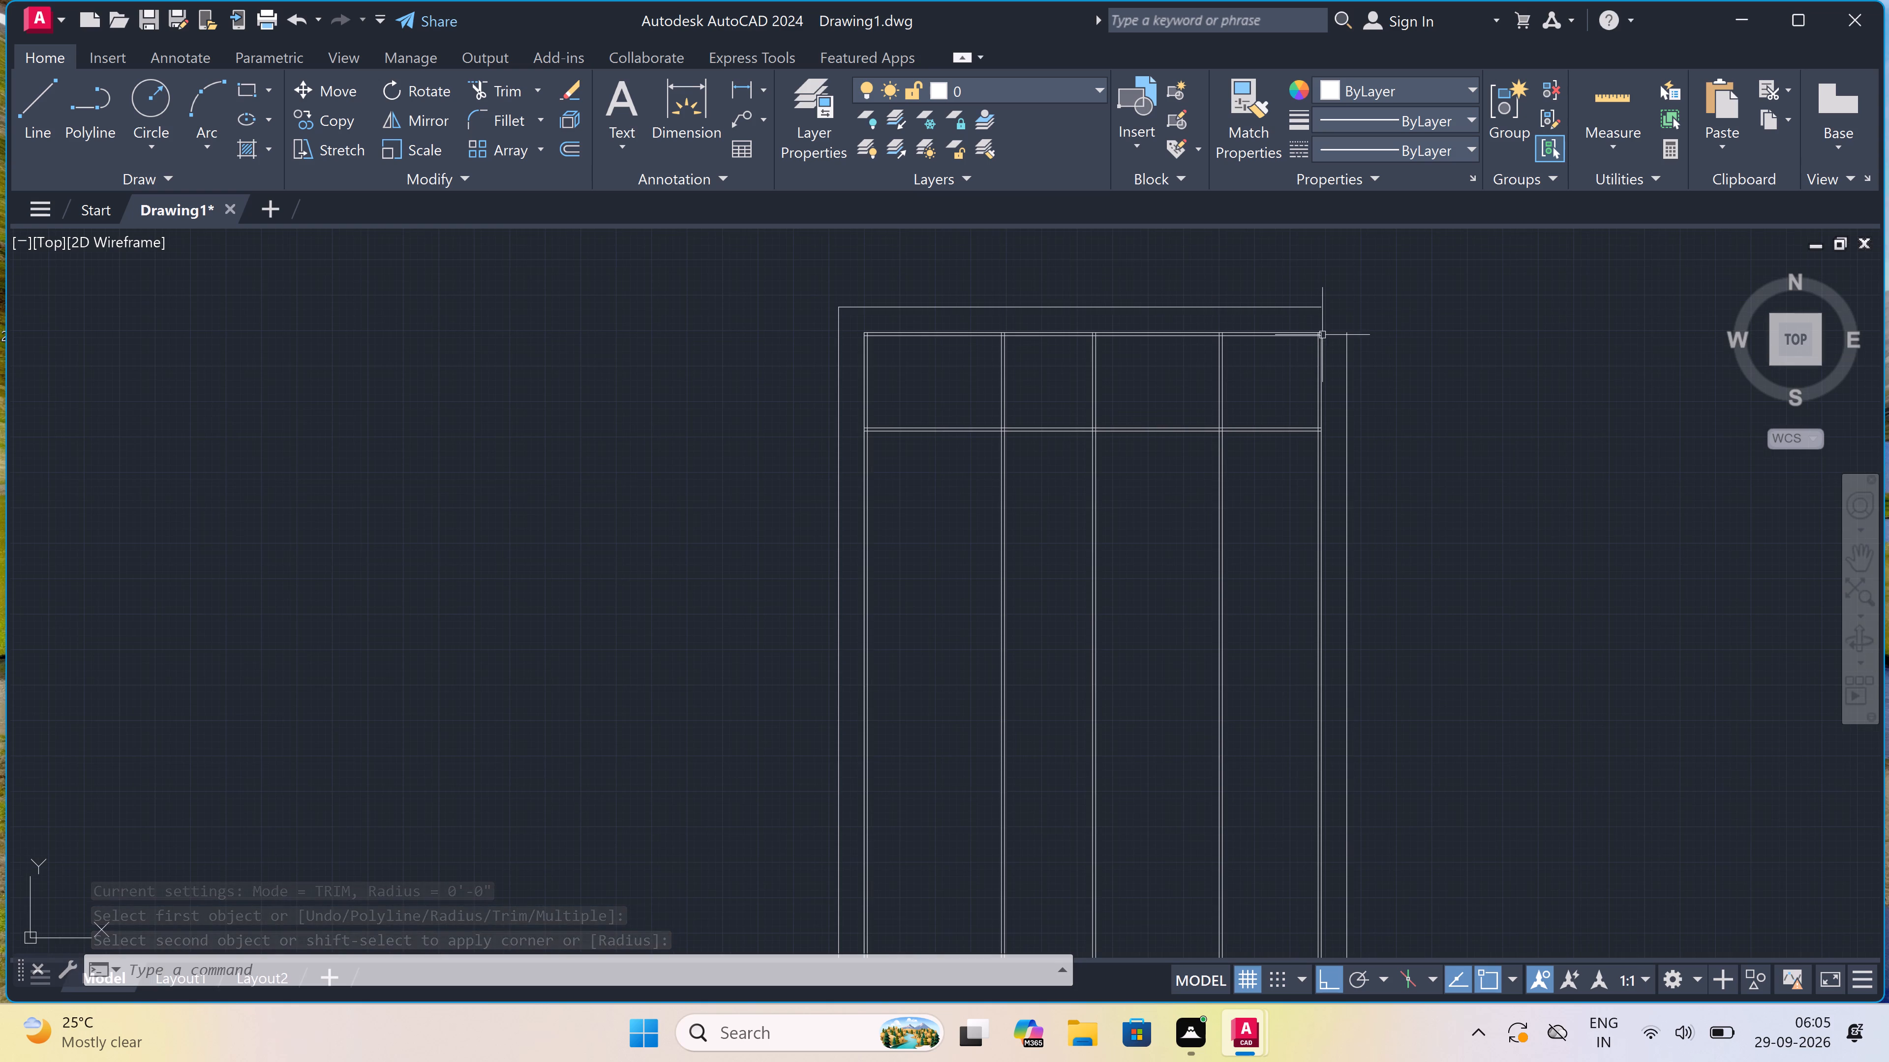
pyautogui.scroll(1, 1336, 319)
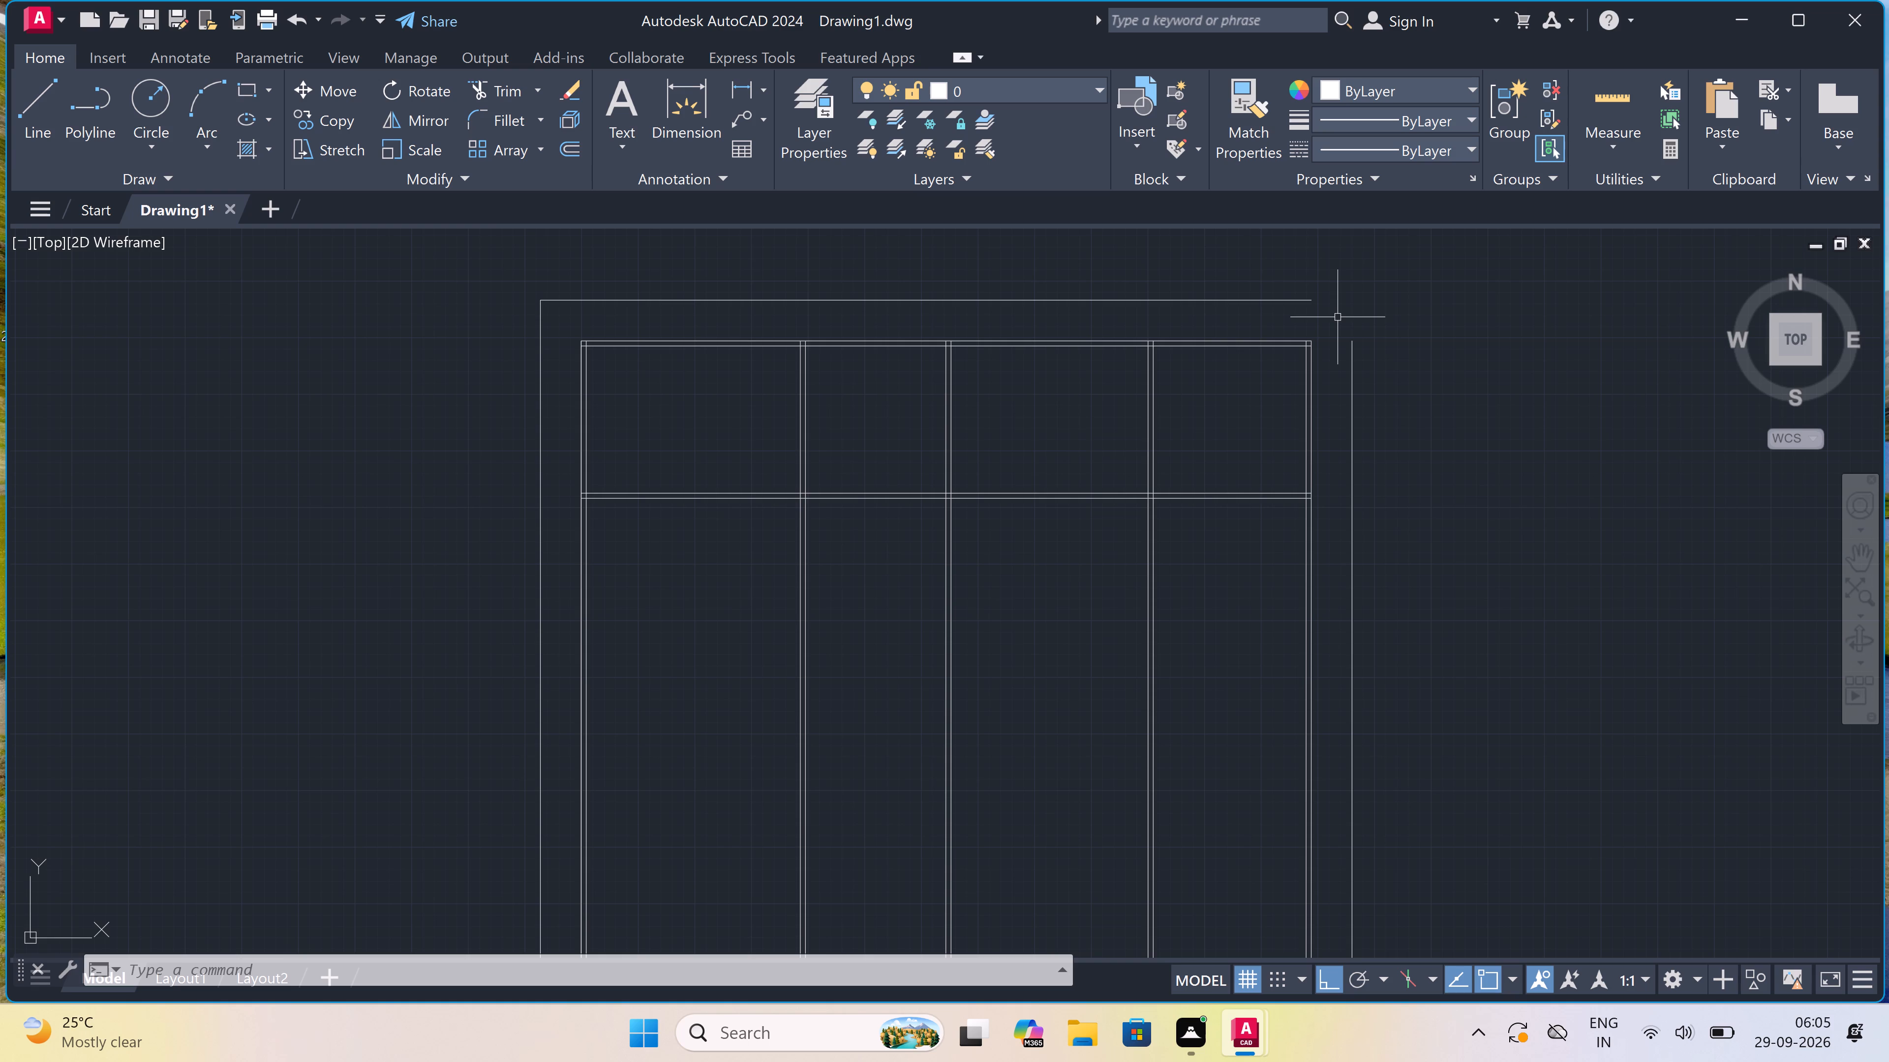
pyautogui.press('space')
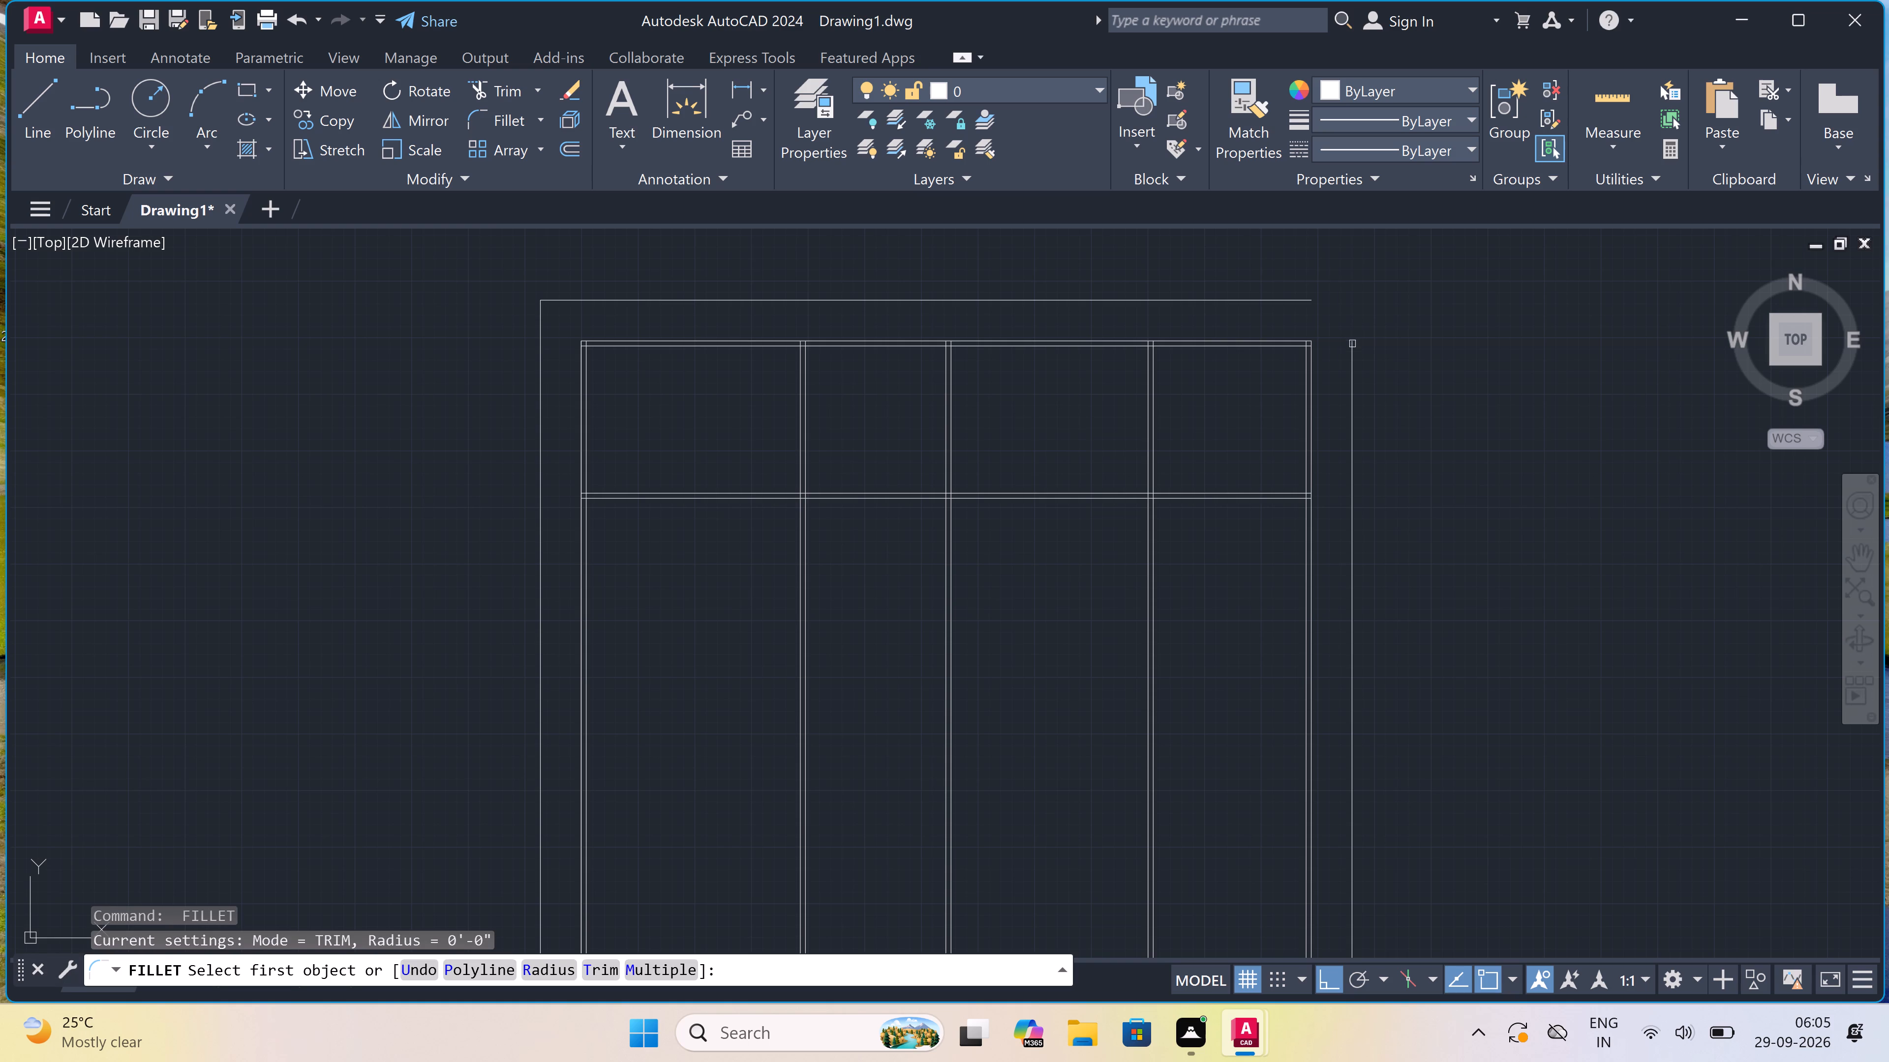
pyautogui.click(1351, 352)
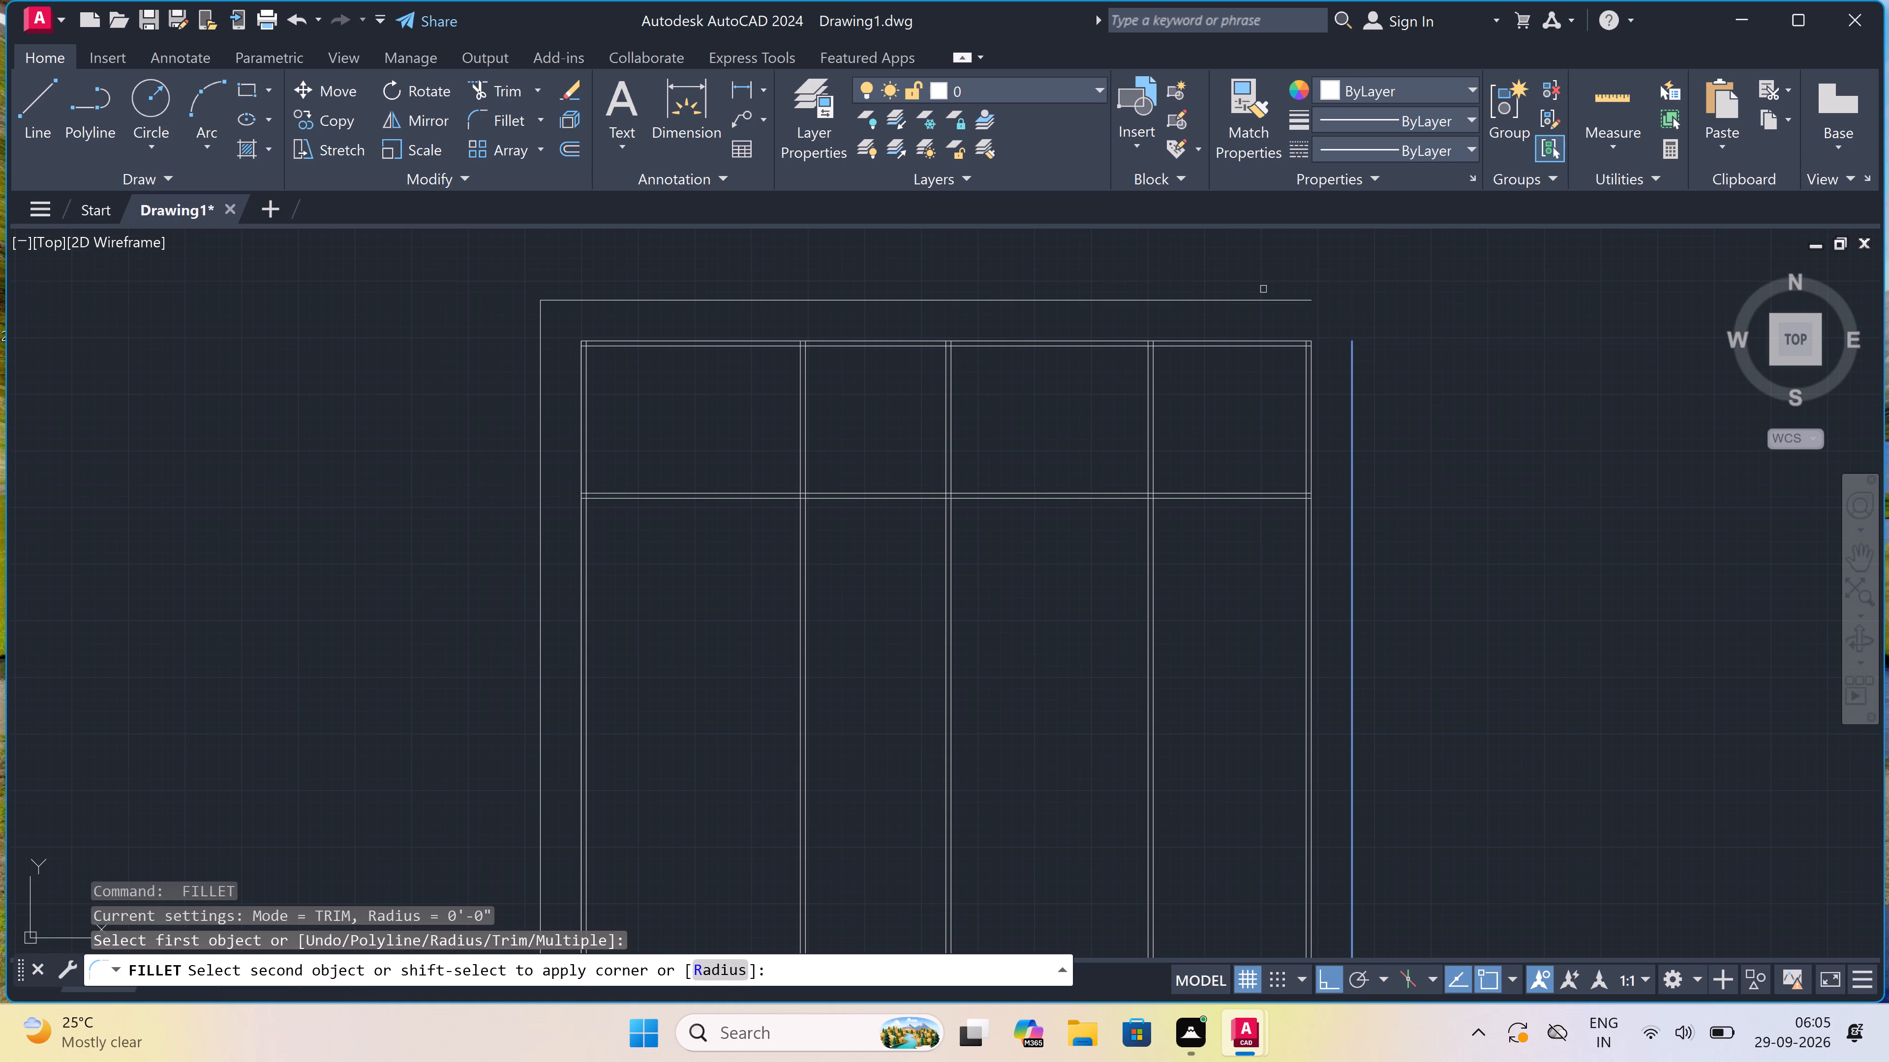
pyautogui.moveTo(1260, 296); pyautogui.dragTo(1260, 302)
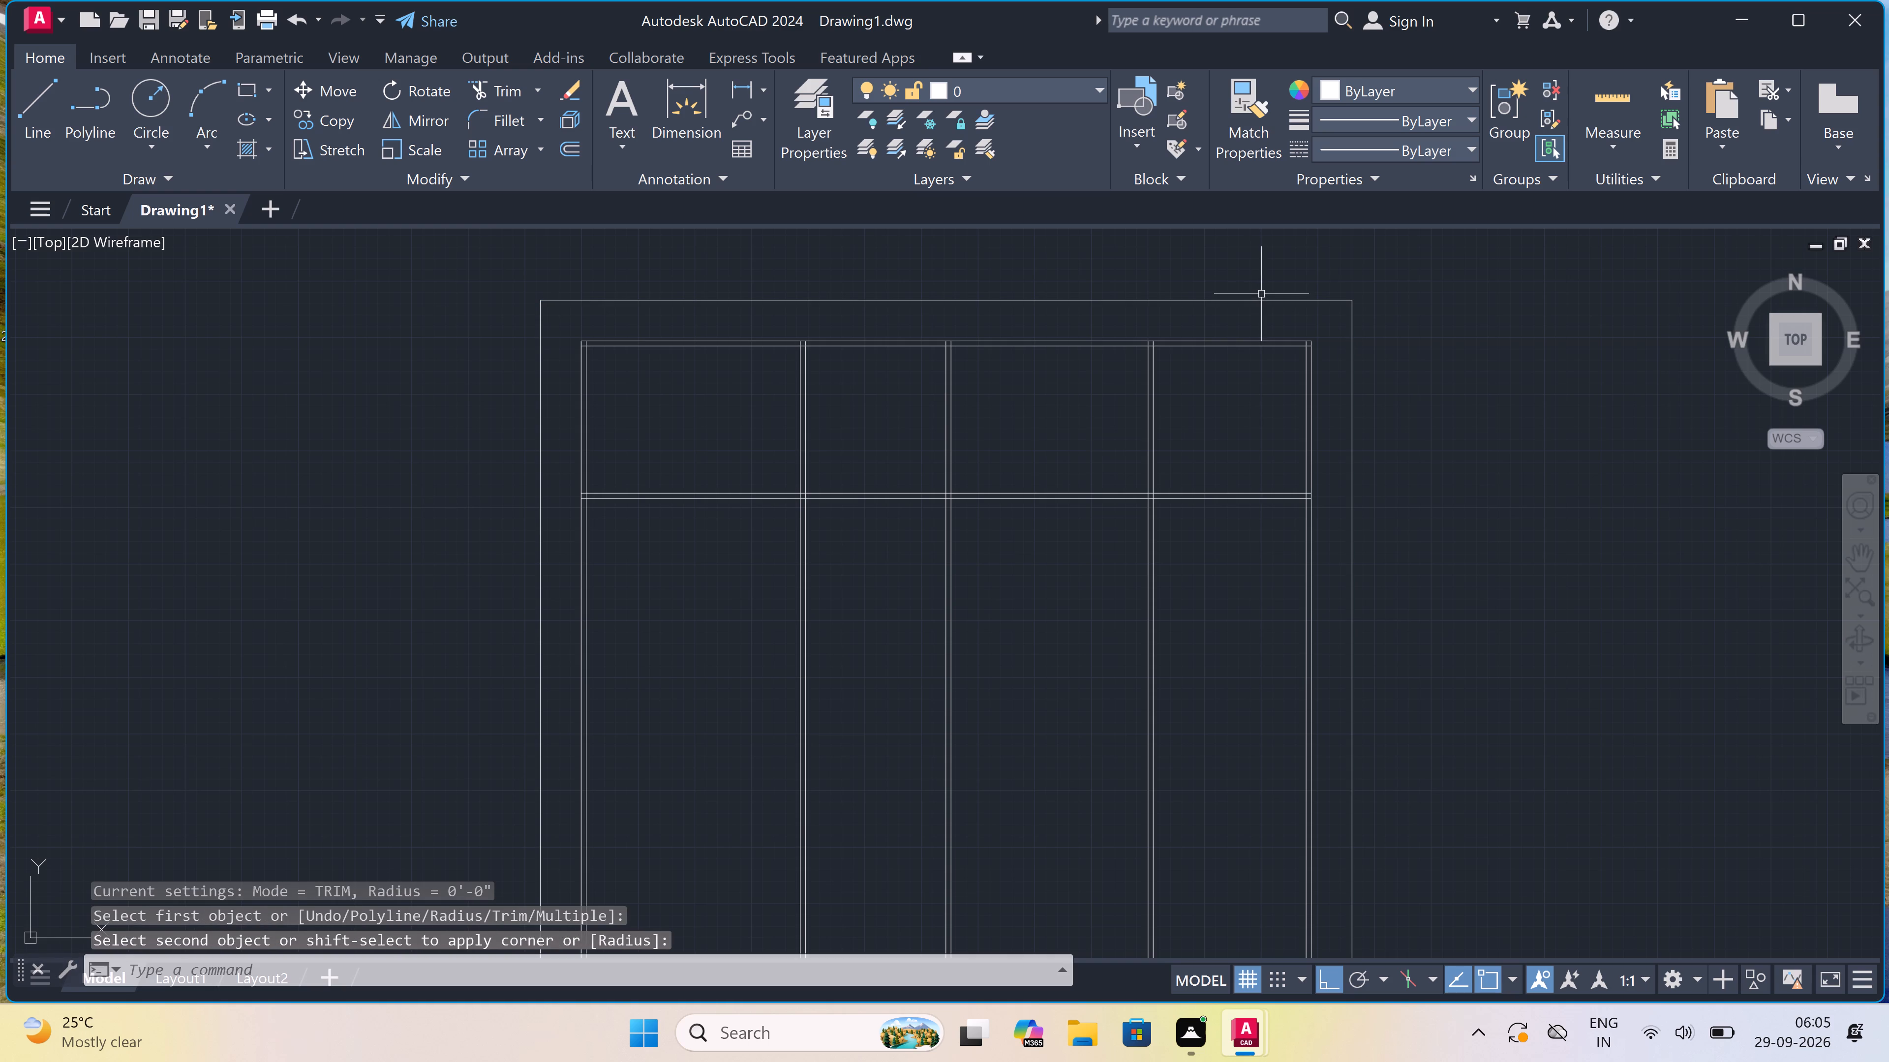
pyautogui.press('Escape')
# Trim the overlapping inner wall line ends at the plan's top-left corner to leave a clean wall corner.
pyautogui.scroll(-3, 1261, 294)
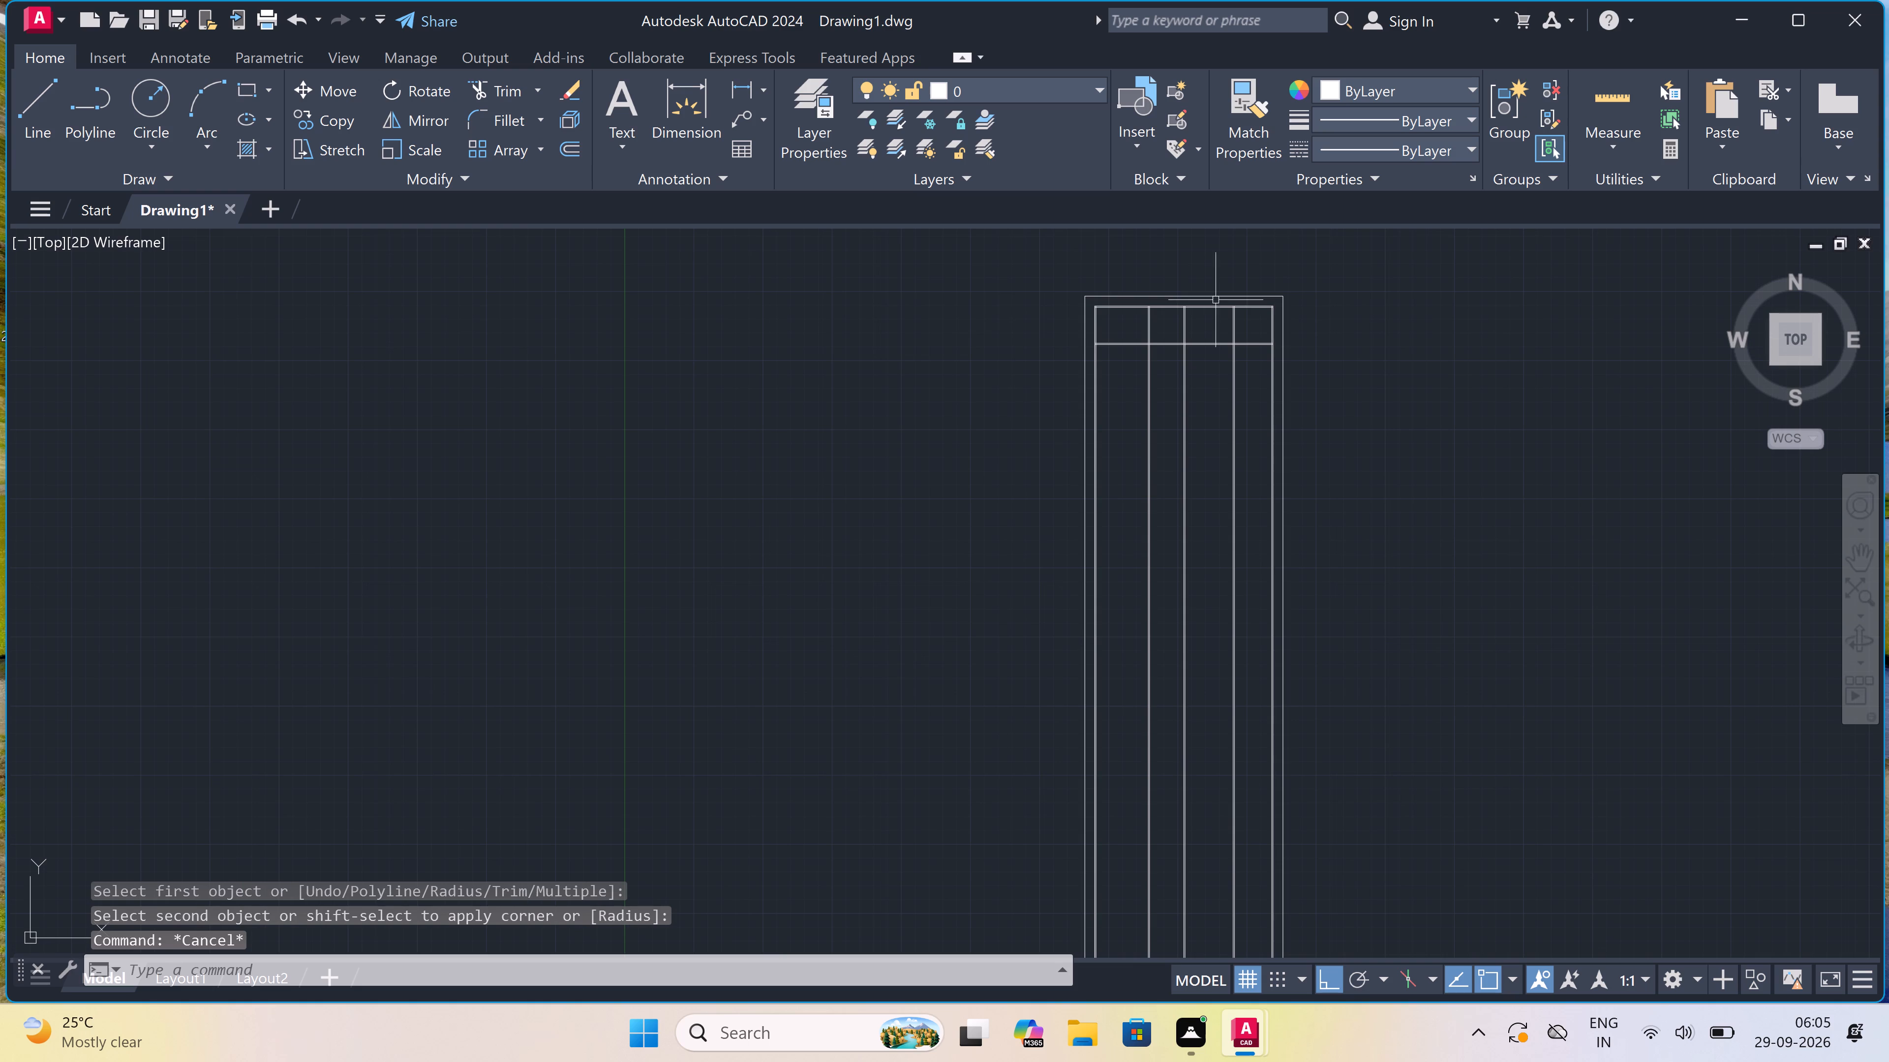
pyautogui.scroll(3, 1085, 293)
pyautogui.scroll(1, 1270, 339)
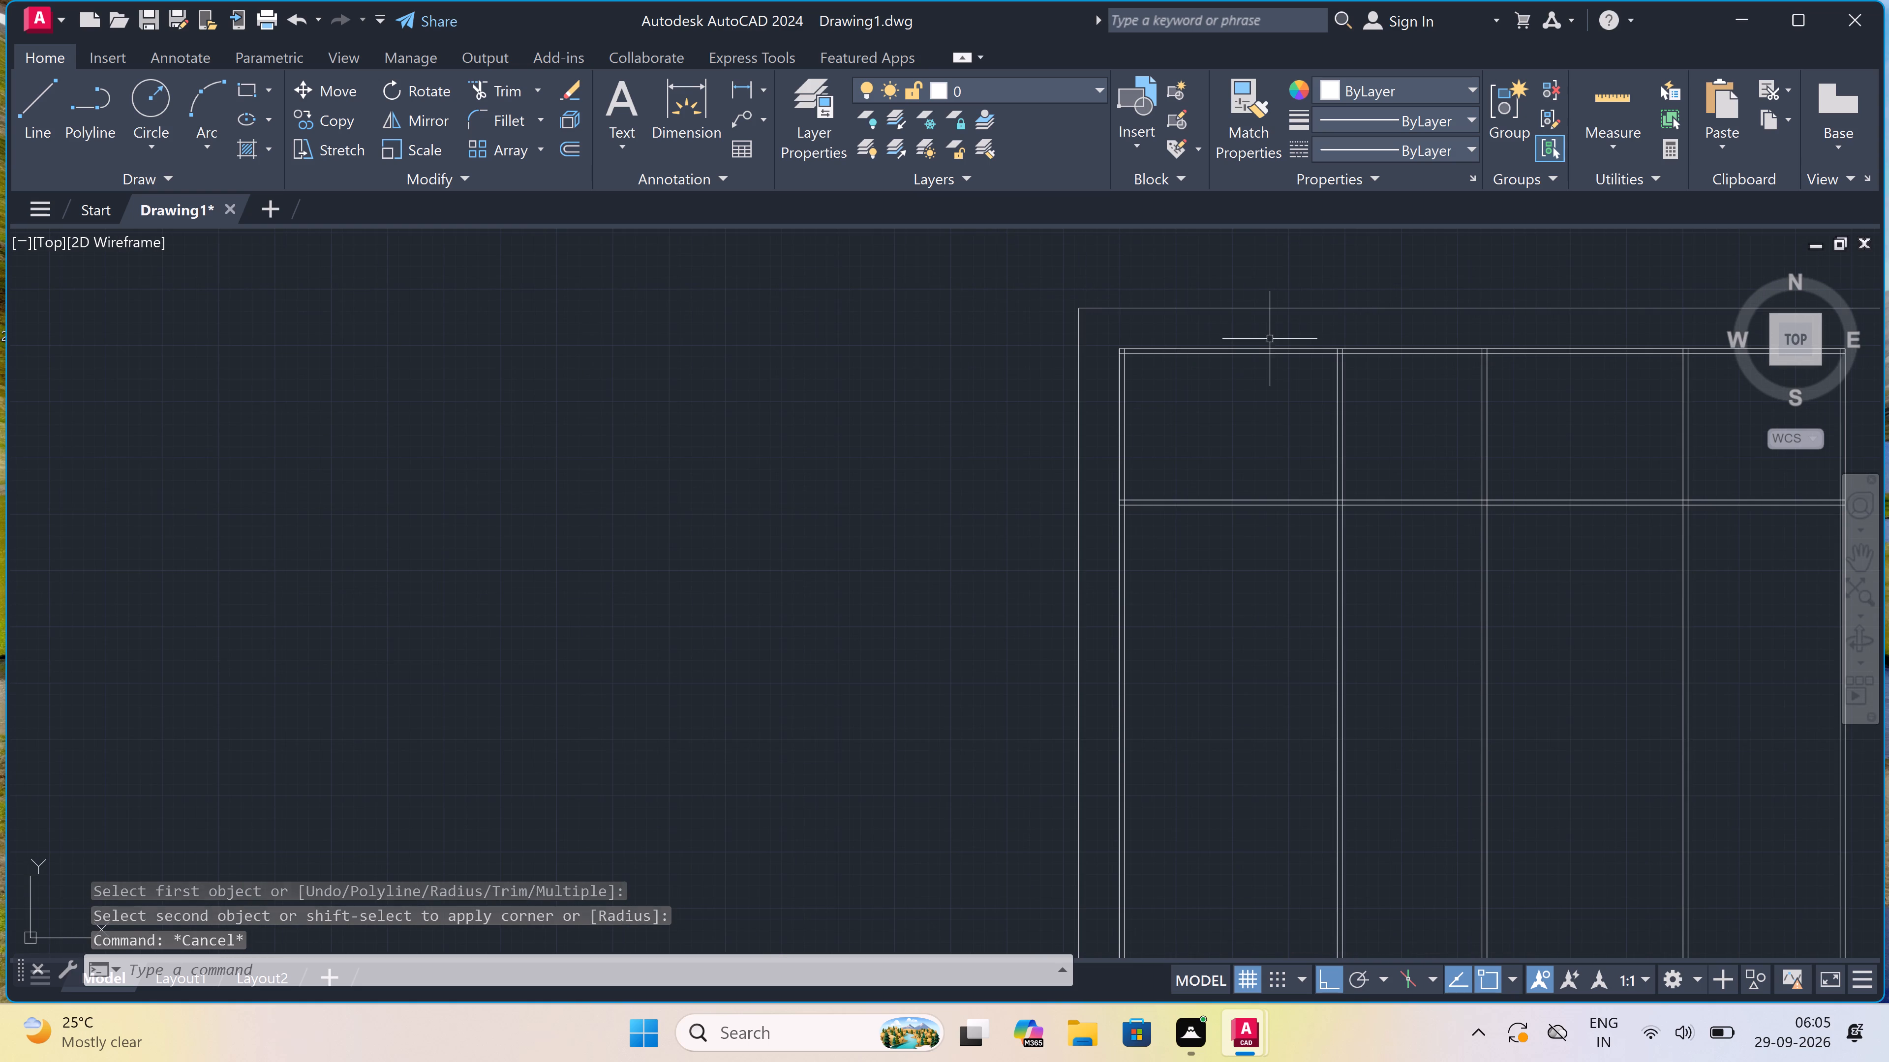
pyautogui.scroll(1, 1270, 339)
pyautogui.write('tr')
pyautogui.press('space')
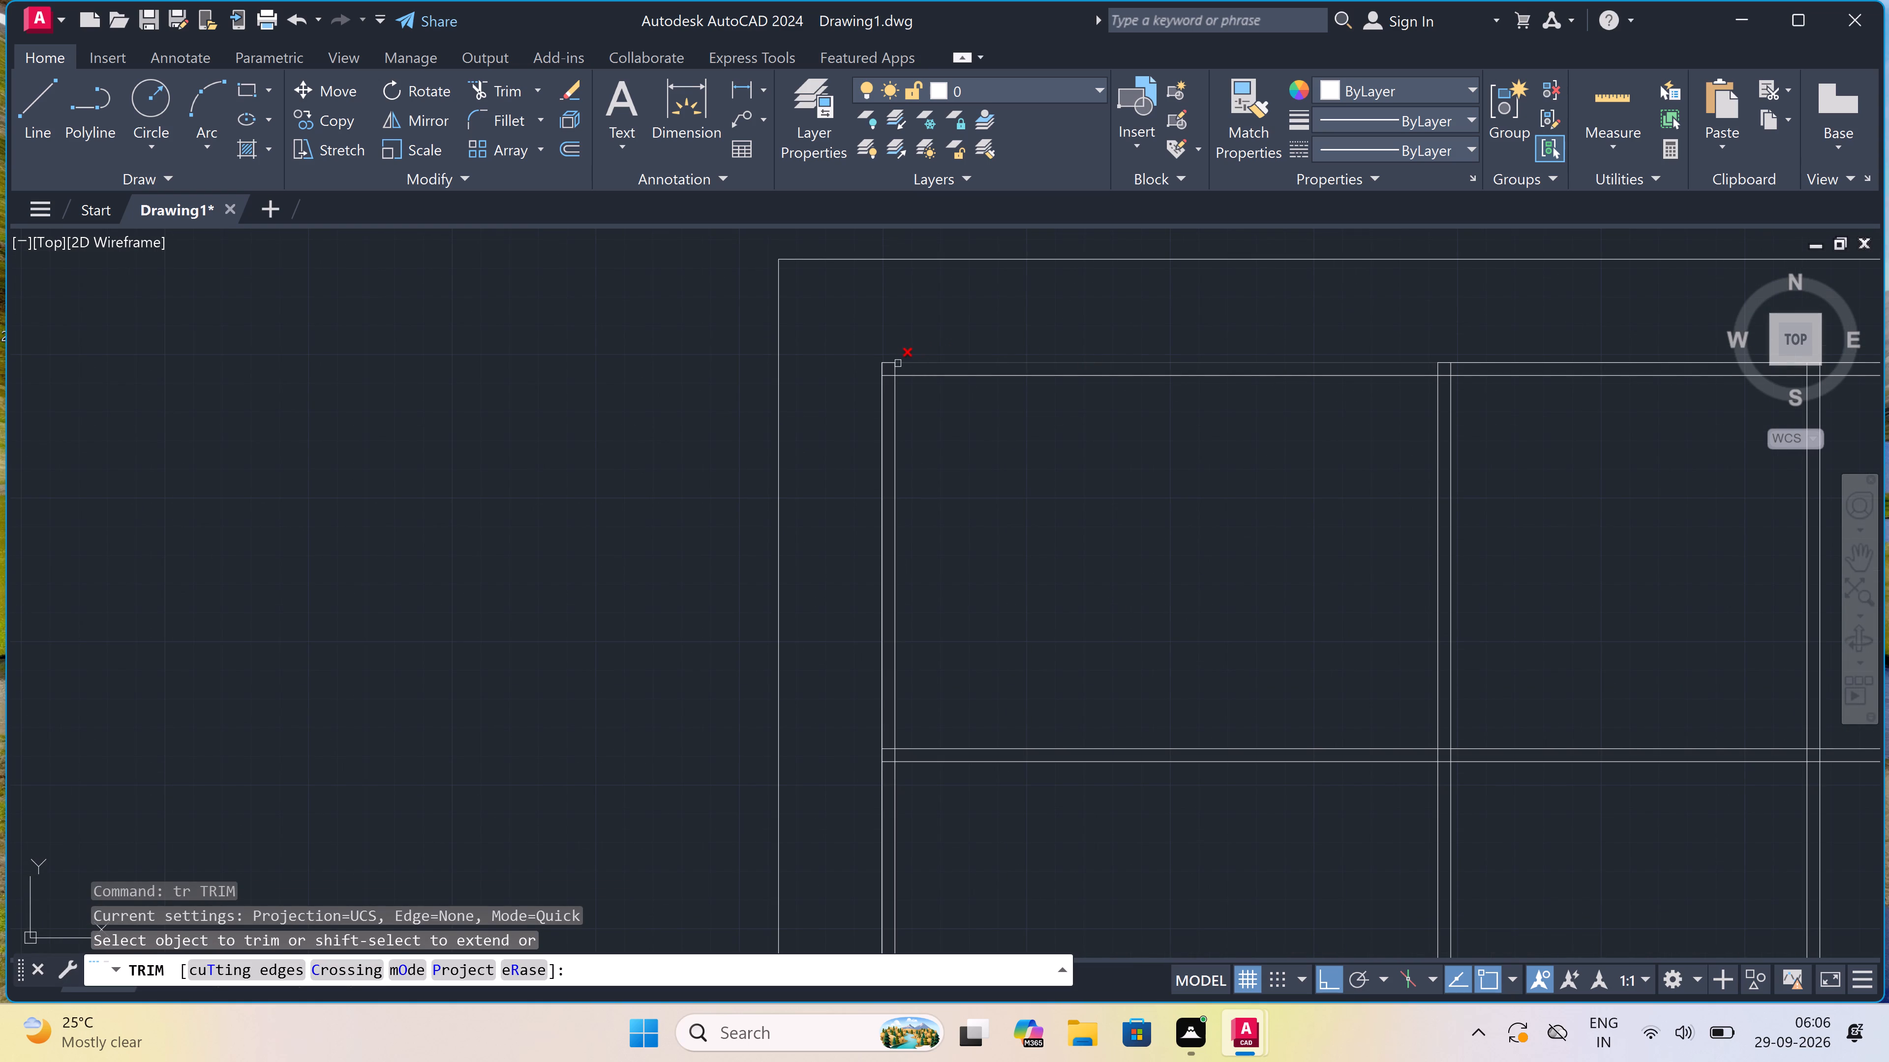
pyautogui.scroll(3, 898, 364)
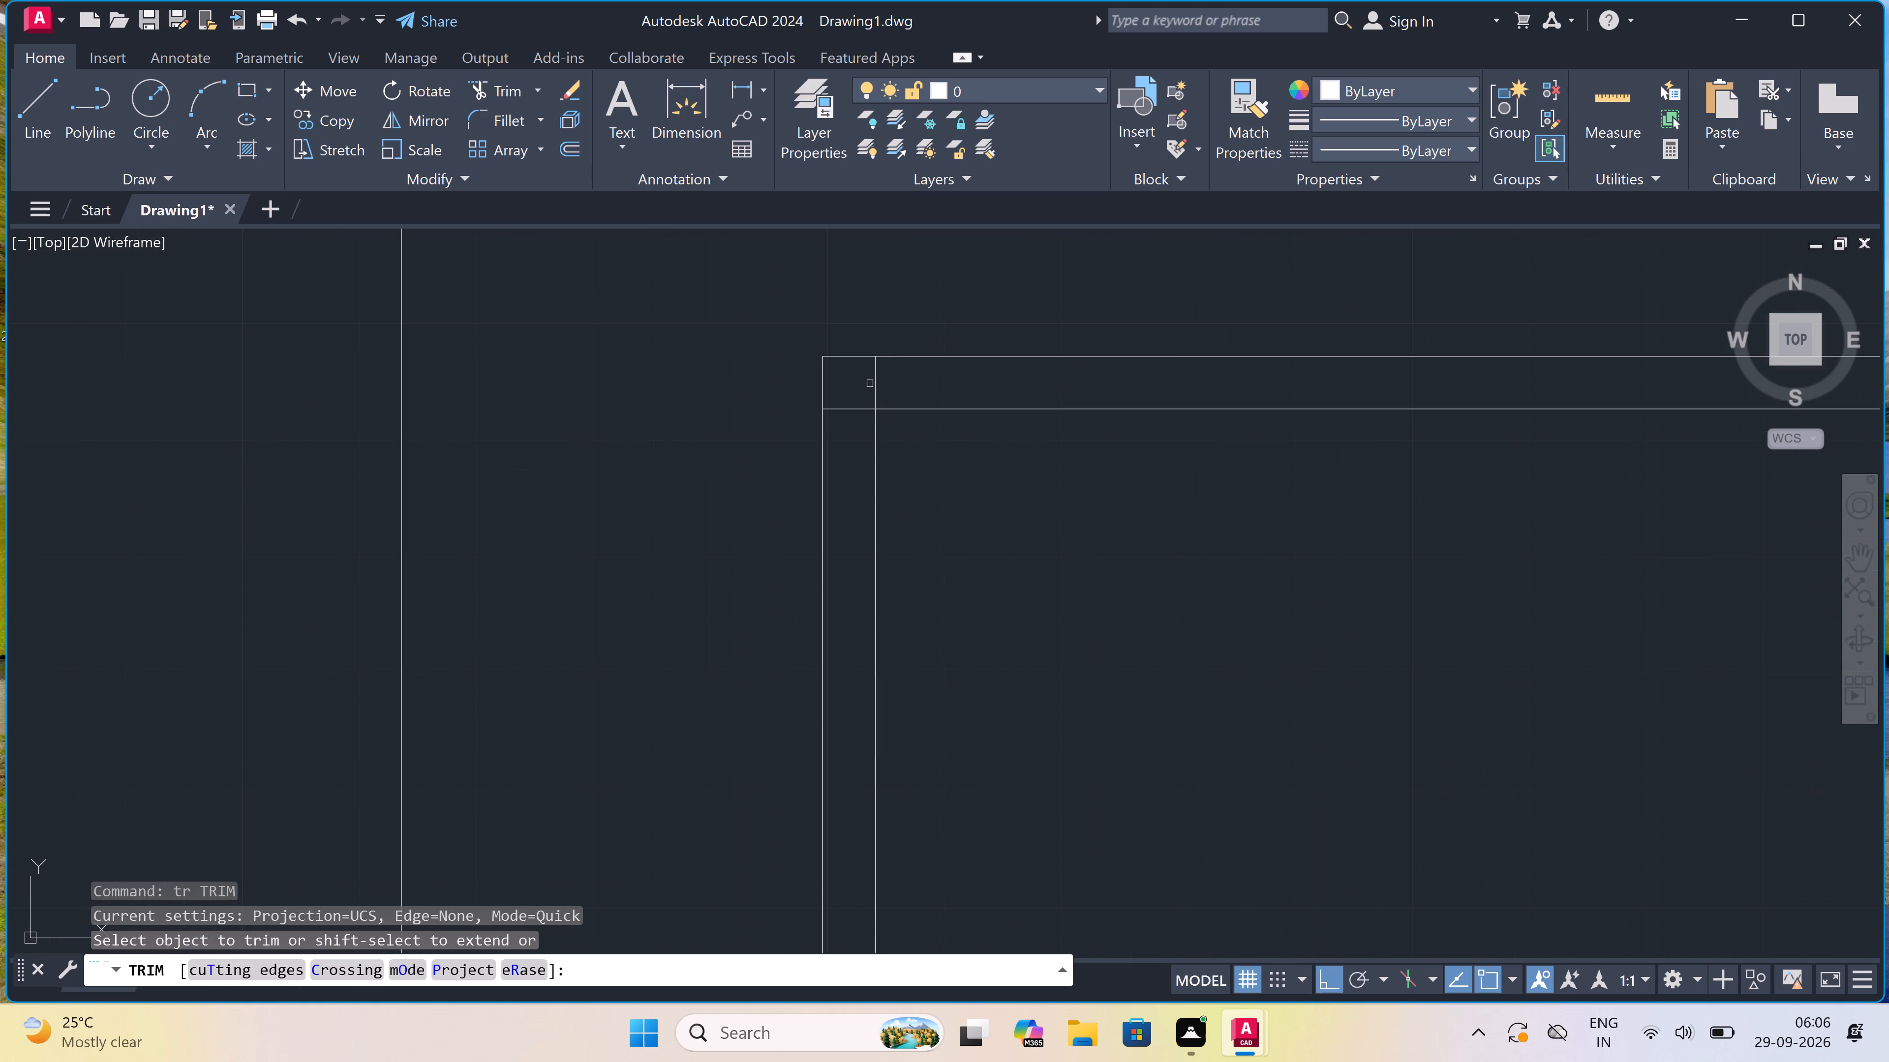
pyautogui.click(872, 381)
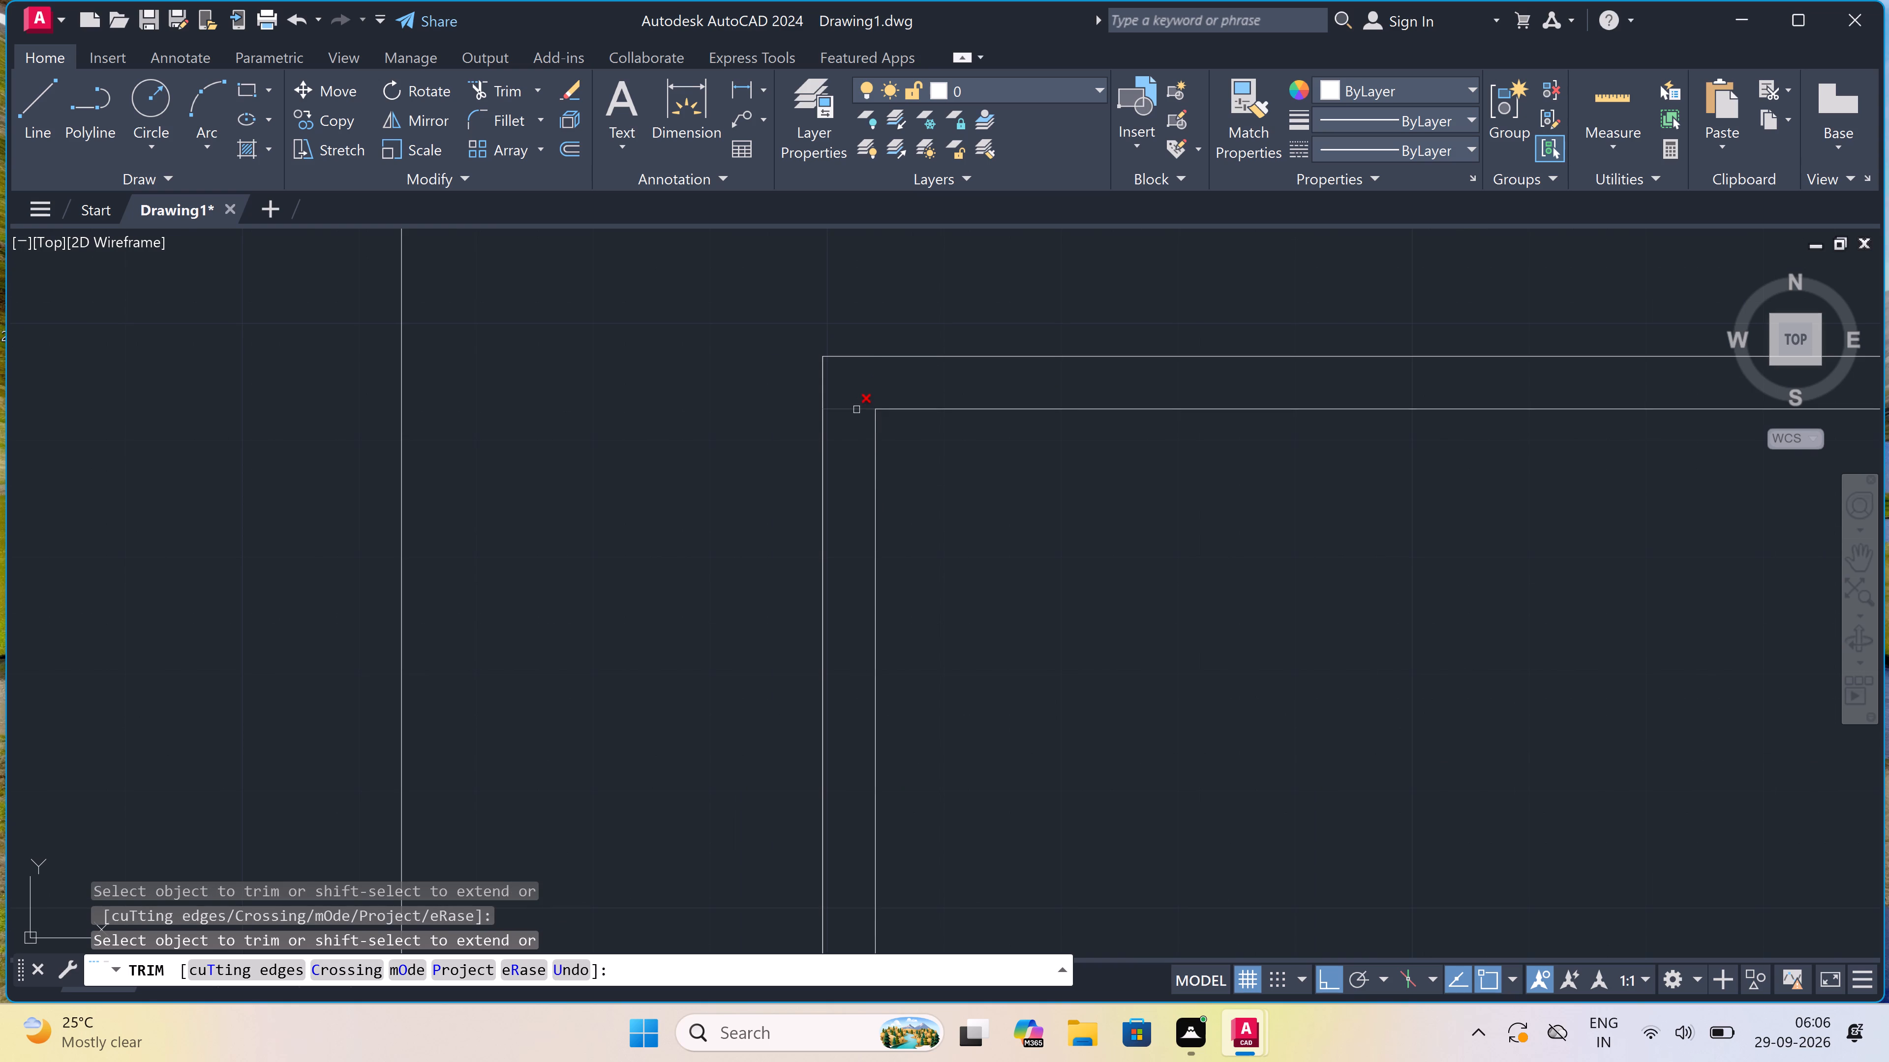
pyautogui.moveTo(856, 410); pyautogui.dragTo(853, 403)
# Trim the lines crossing inside the junction of the left wall and the horizontal partition to open the joint.
pyautogui.scroll(-6, 853, 399)
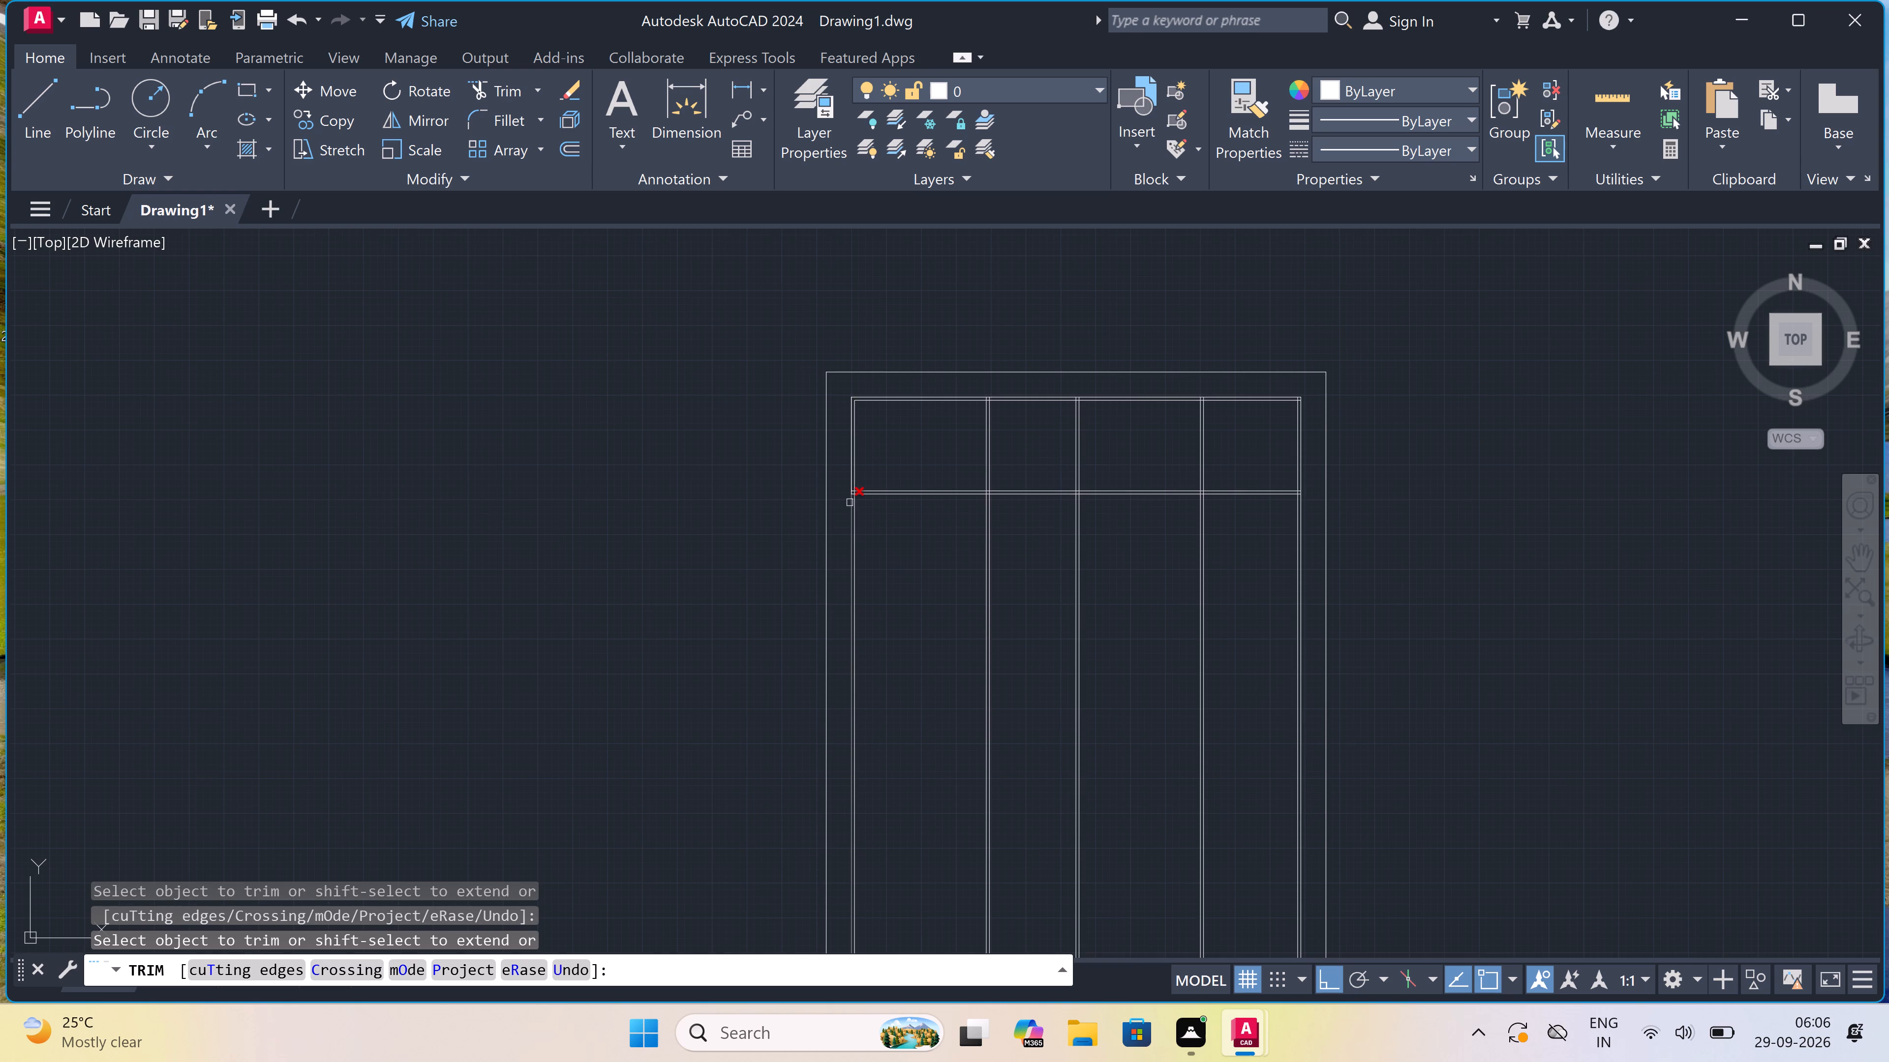
pyautogui.scroll(5, 851, 499)
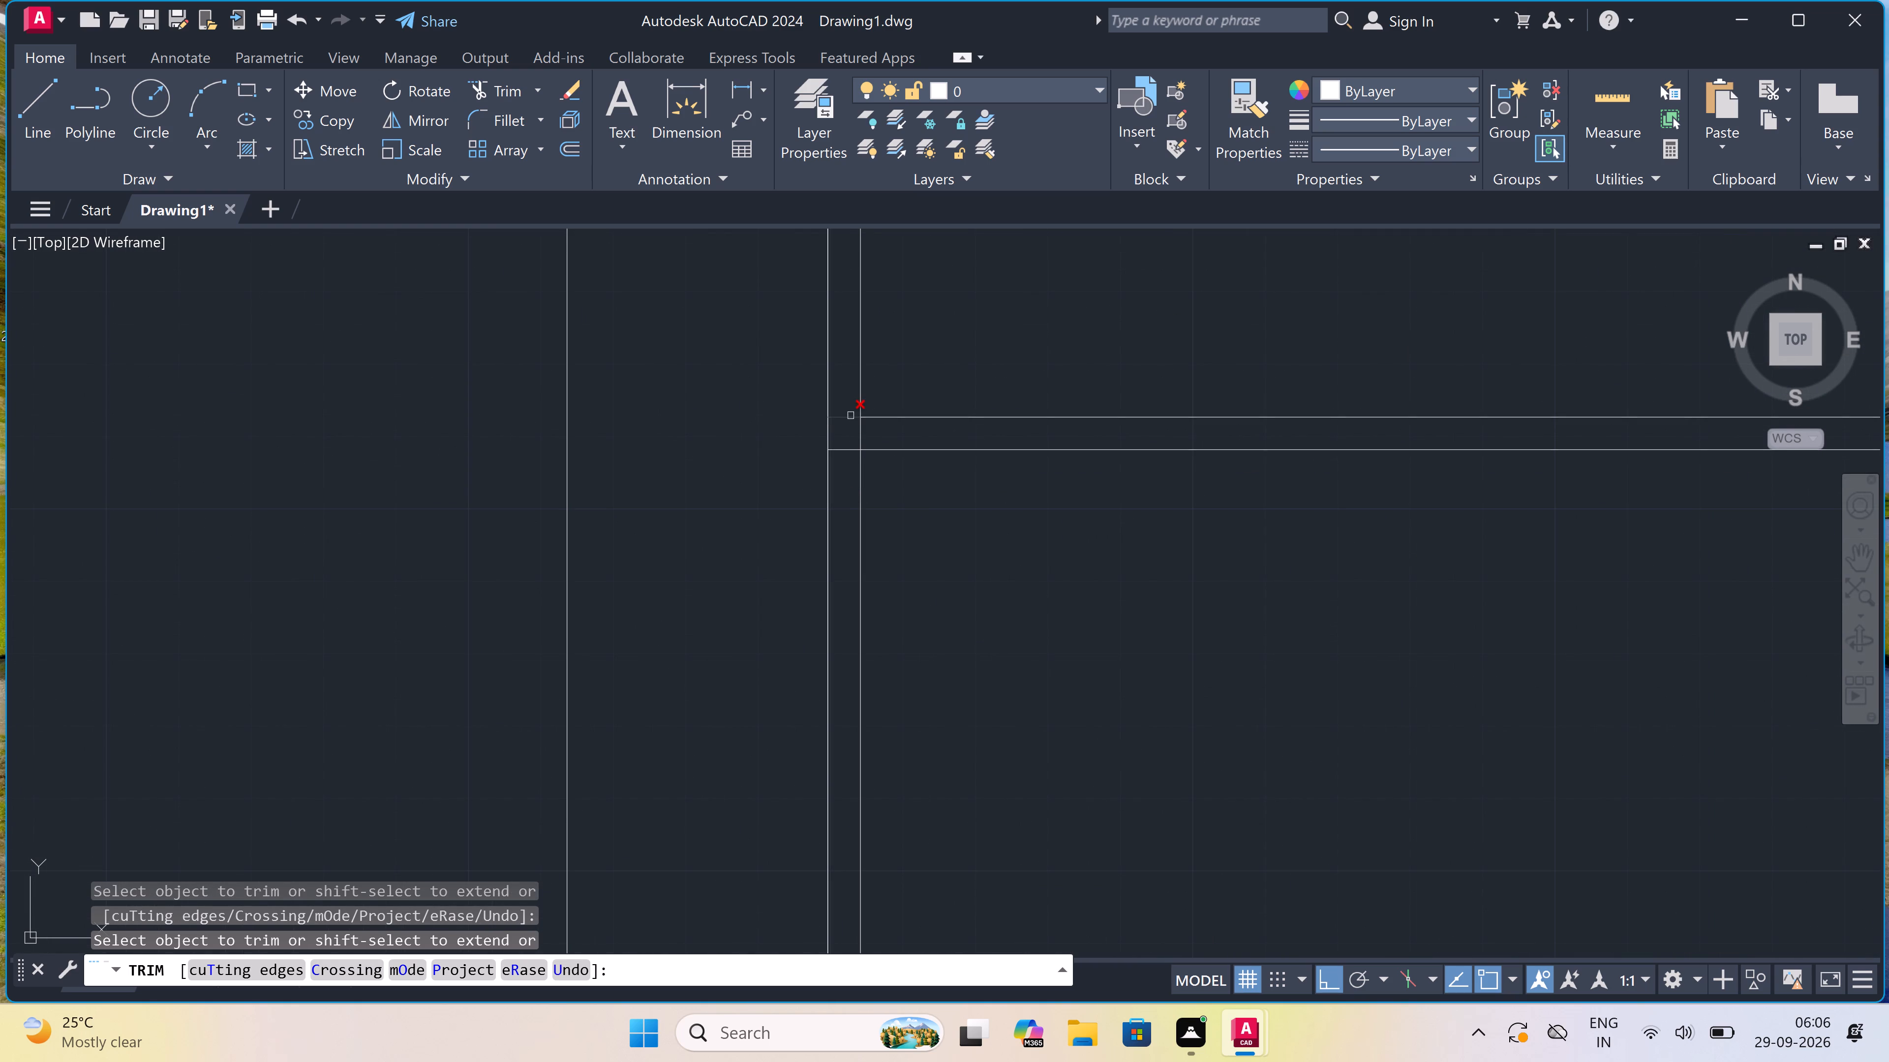
pyautogui.scroll(1, 851, 415)
pyautogui.click(841, 410)
pyautogui.click(847, 499)
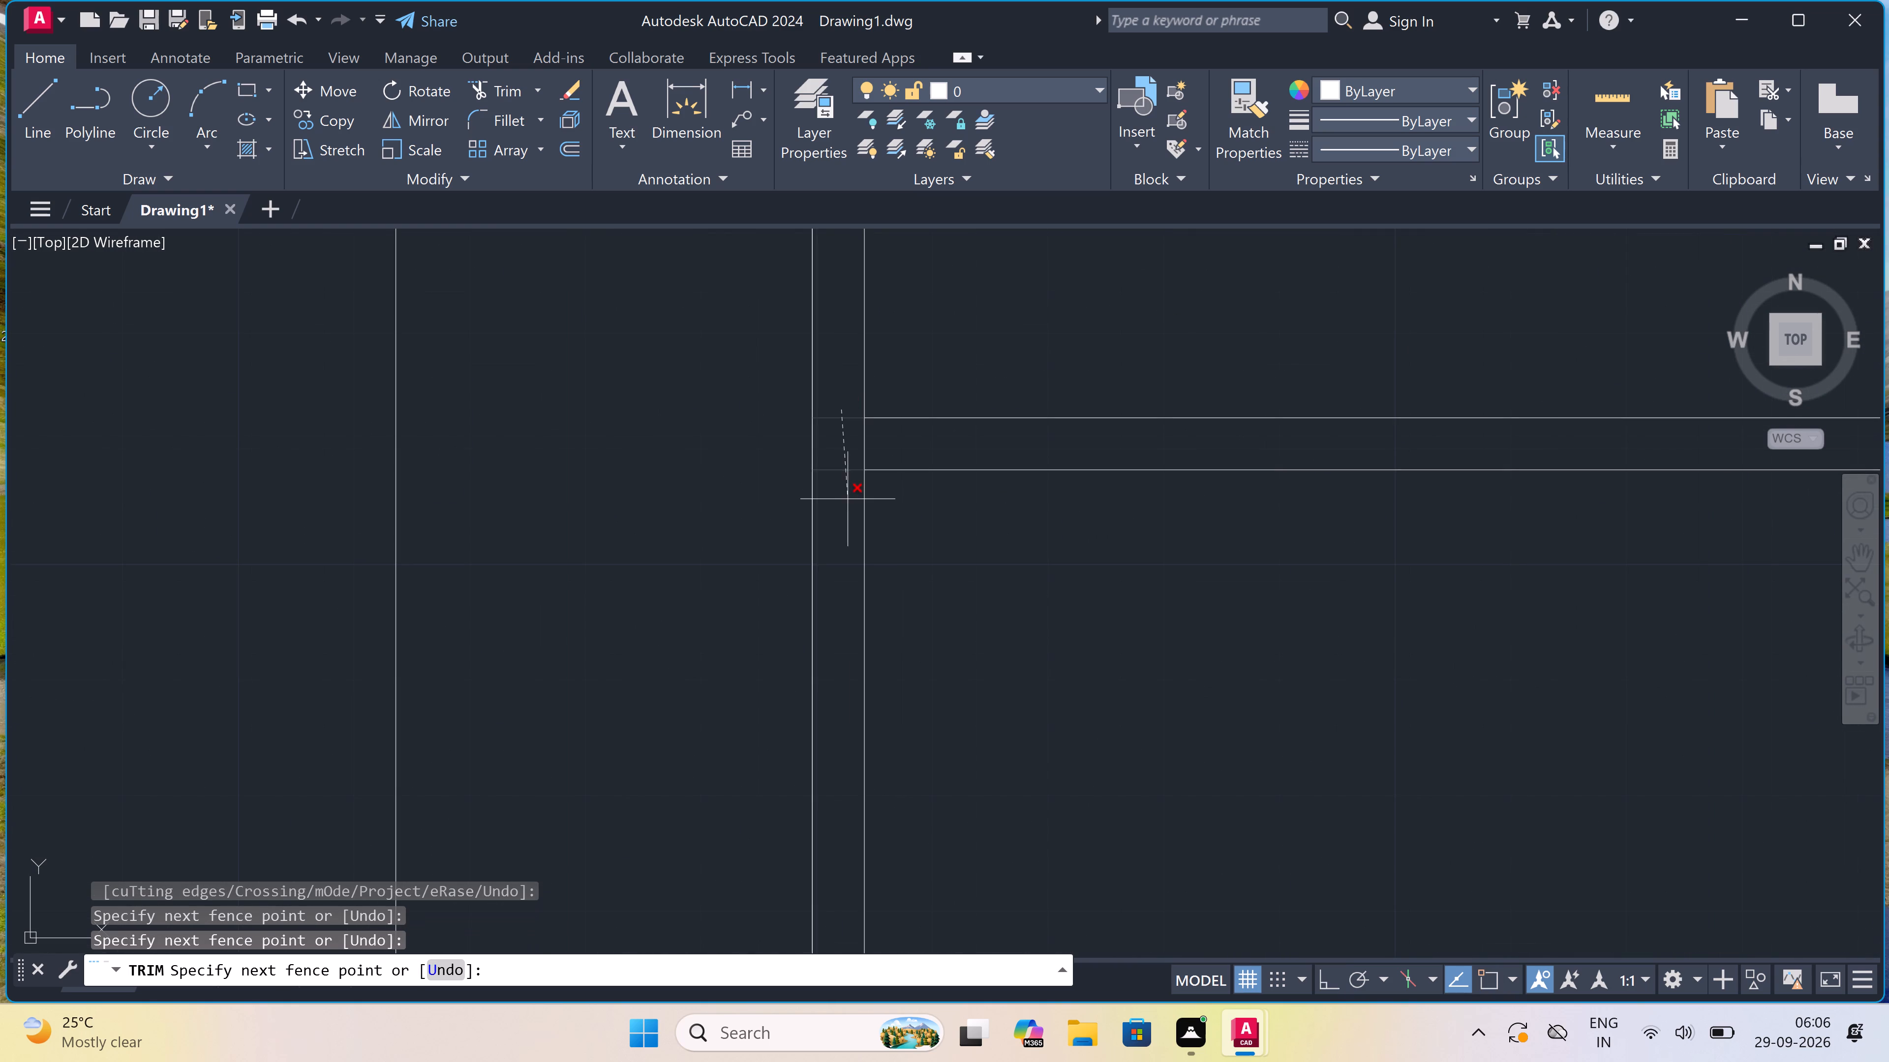
pyautogui.click(845, 448)
pyautogui.click(909, 442)
# Trim the horizontal partition's upper line where it crosses the first vertical partition.
pyautogui.scroll(-5, 907, 446)
pyautogui.scroll(-1, 896, 489)
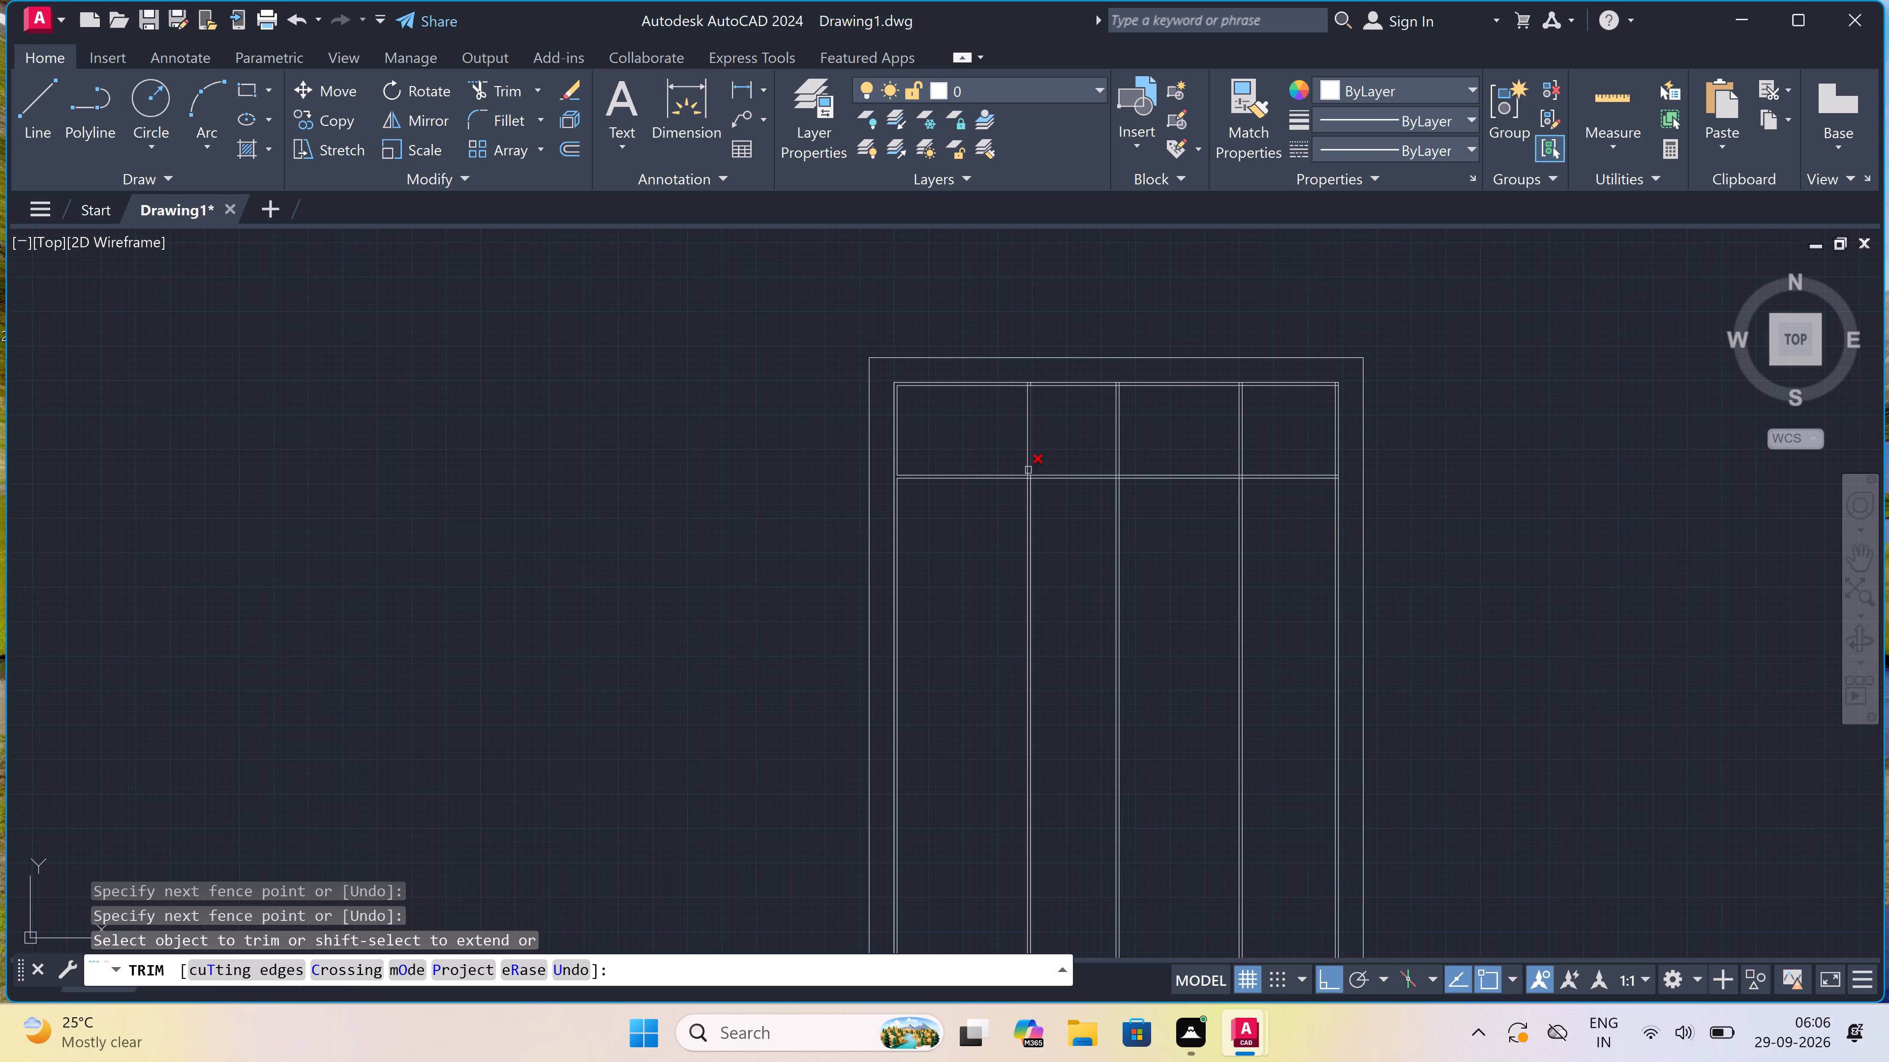
pyautogui.scroll(2, 1016, 470)
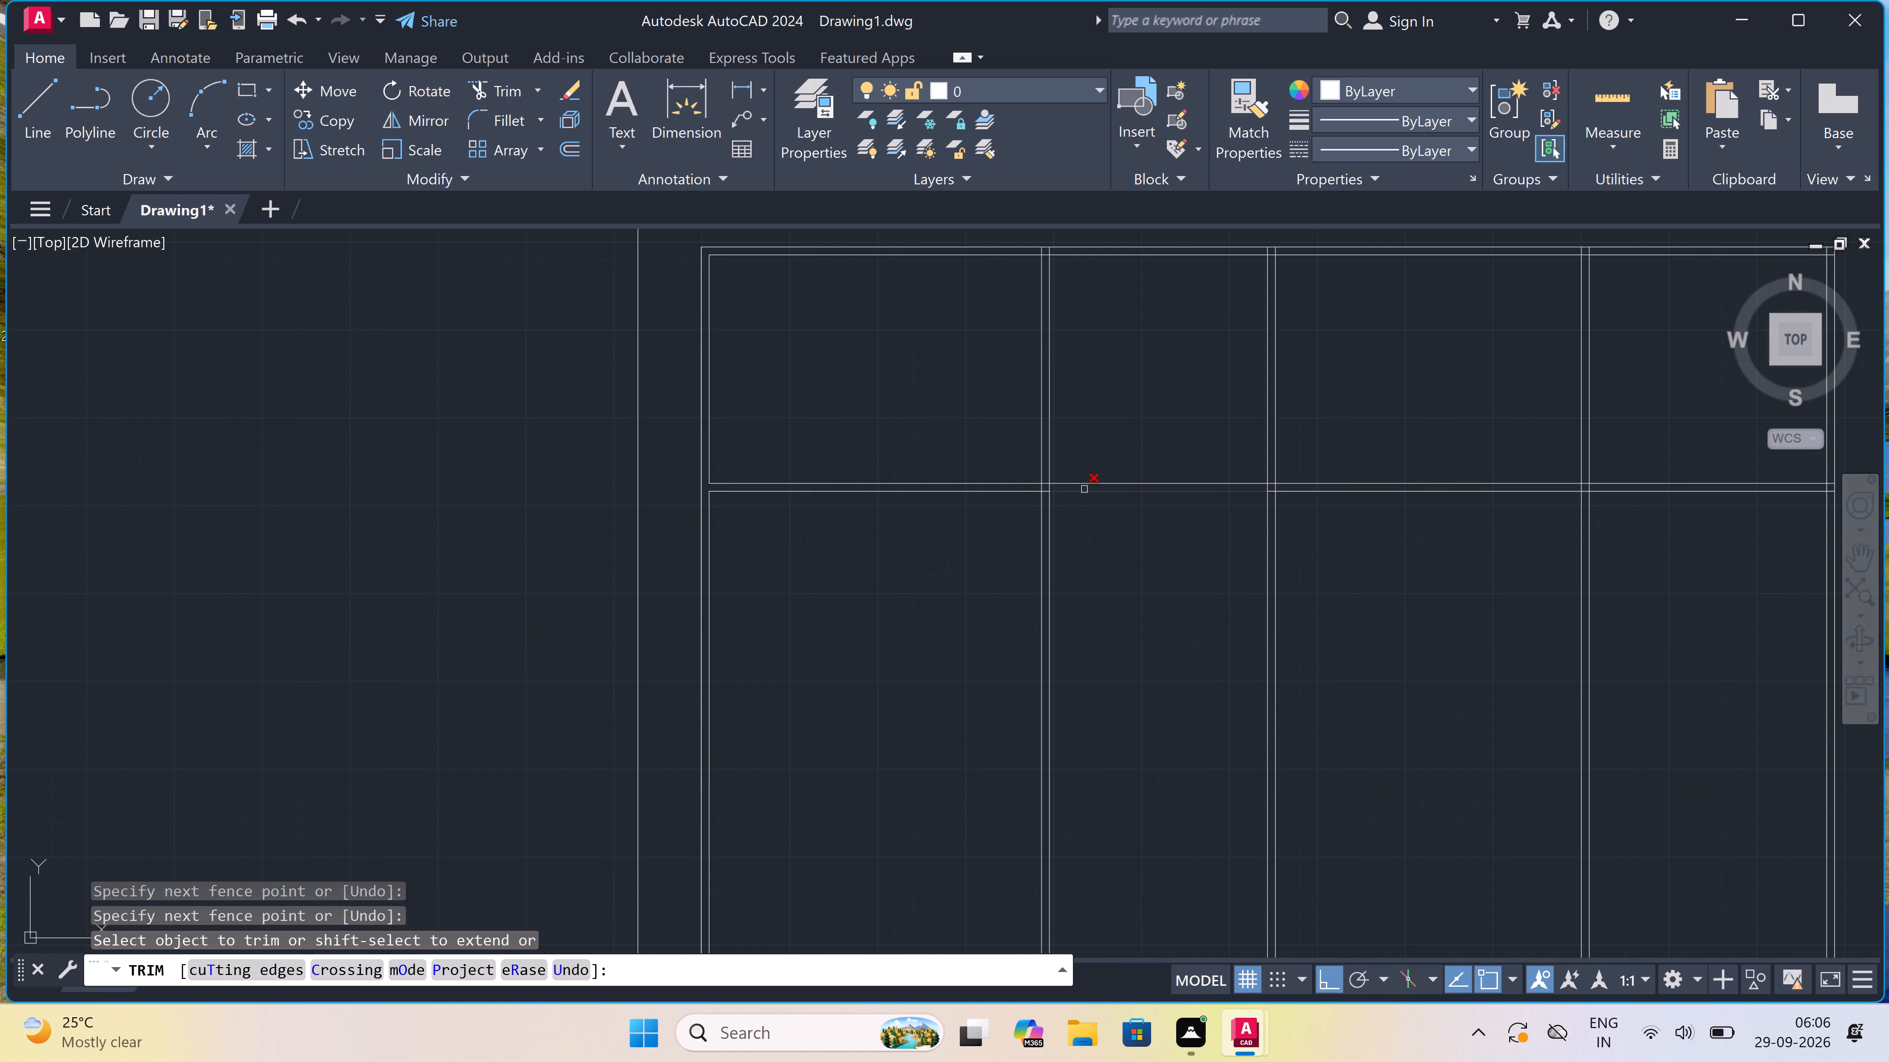
pyautogui.scroll(3, 1019, 495)
pyautogui.click(1041, 483)
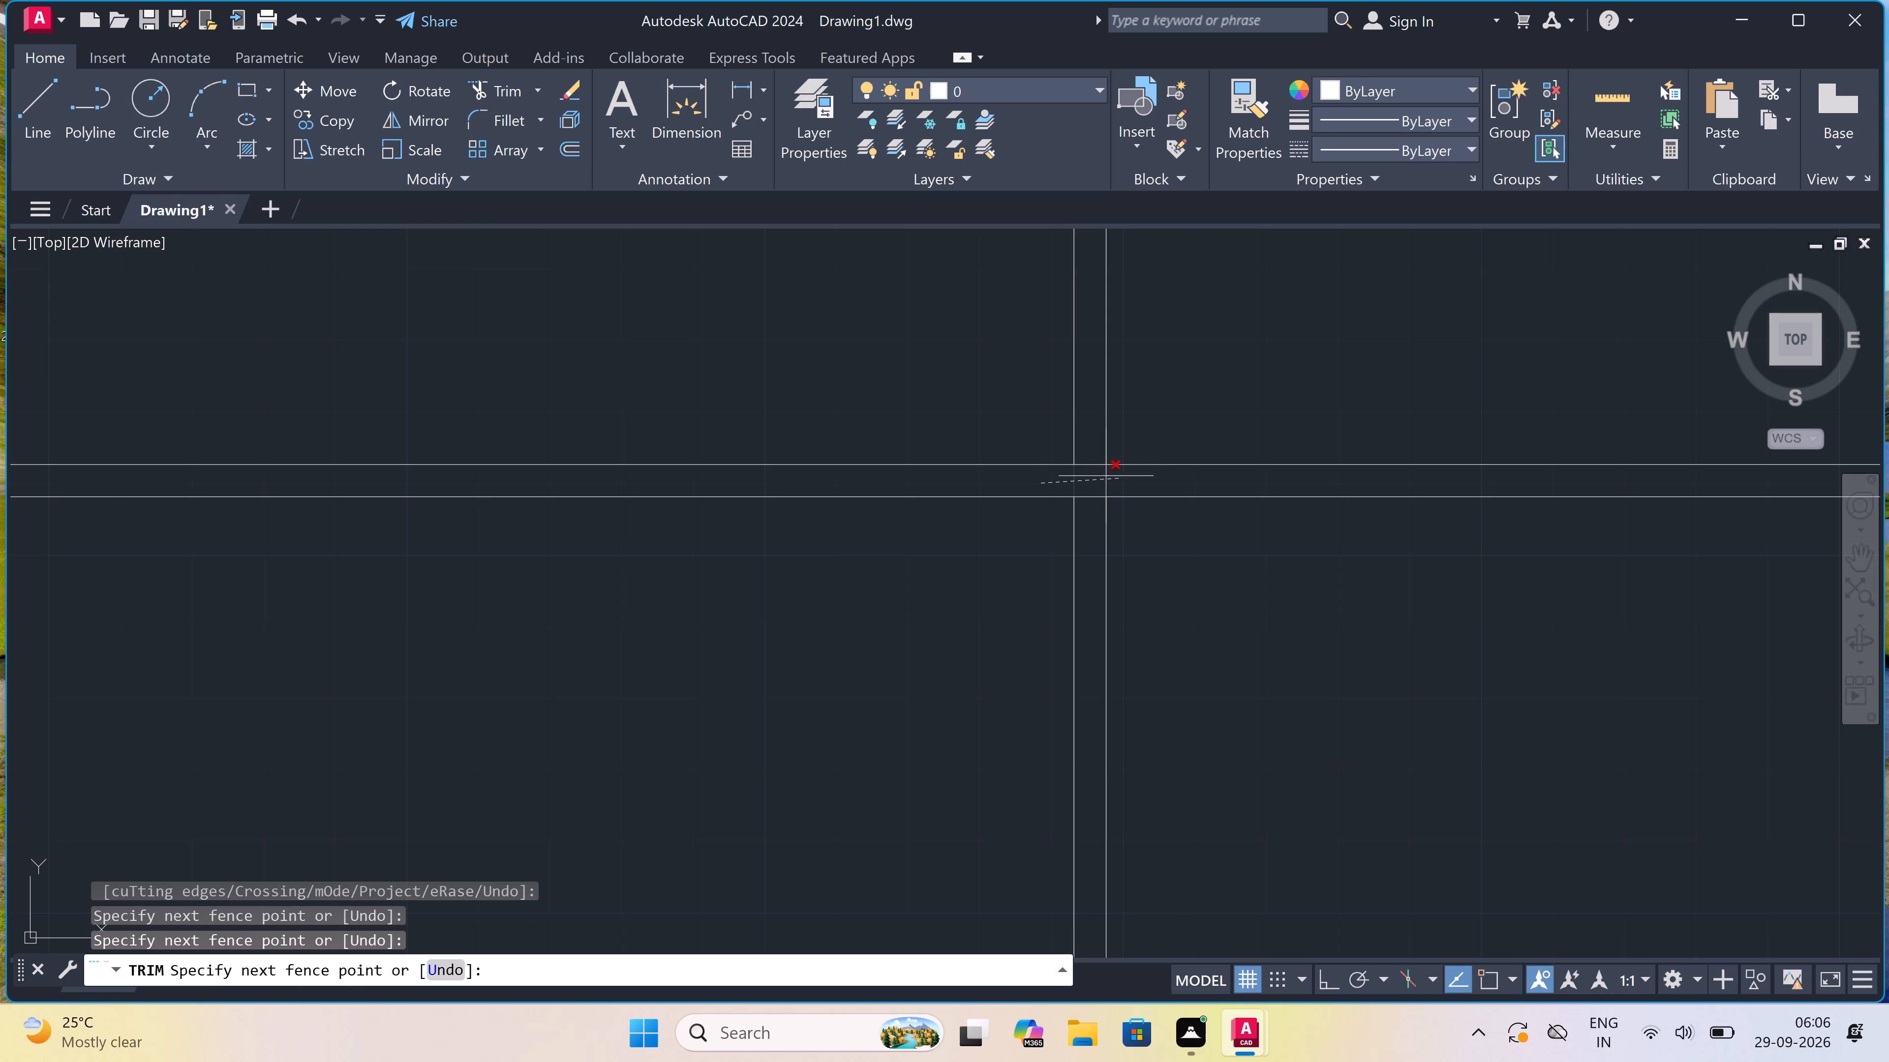
pyautogui.click(1036, 482)
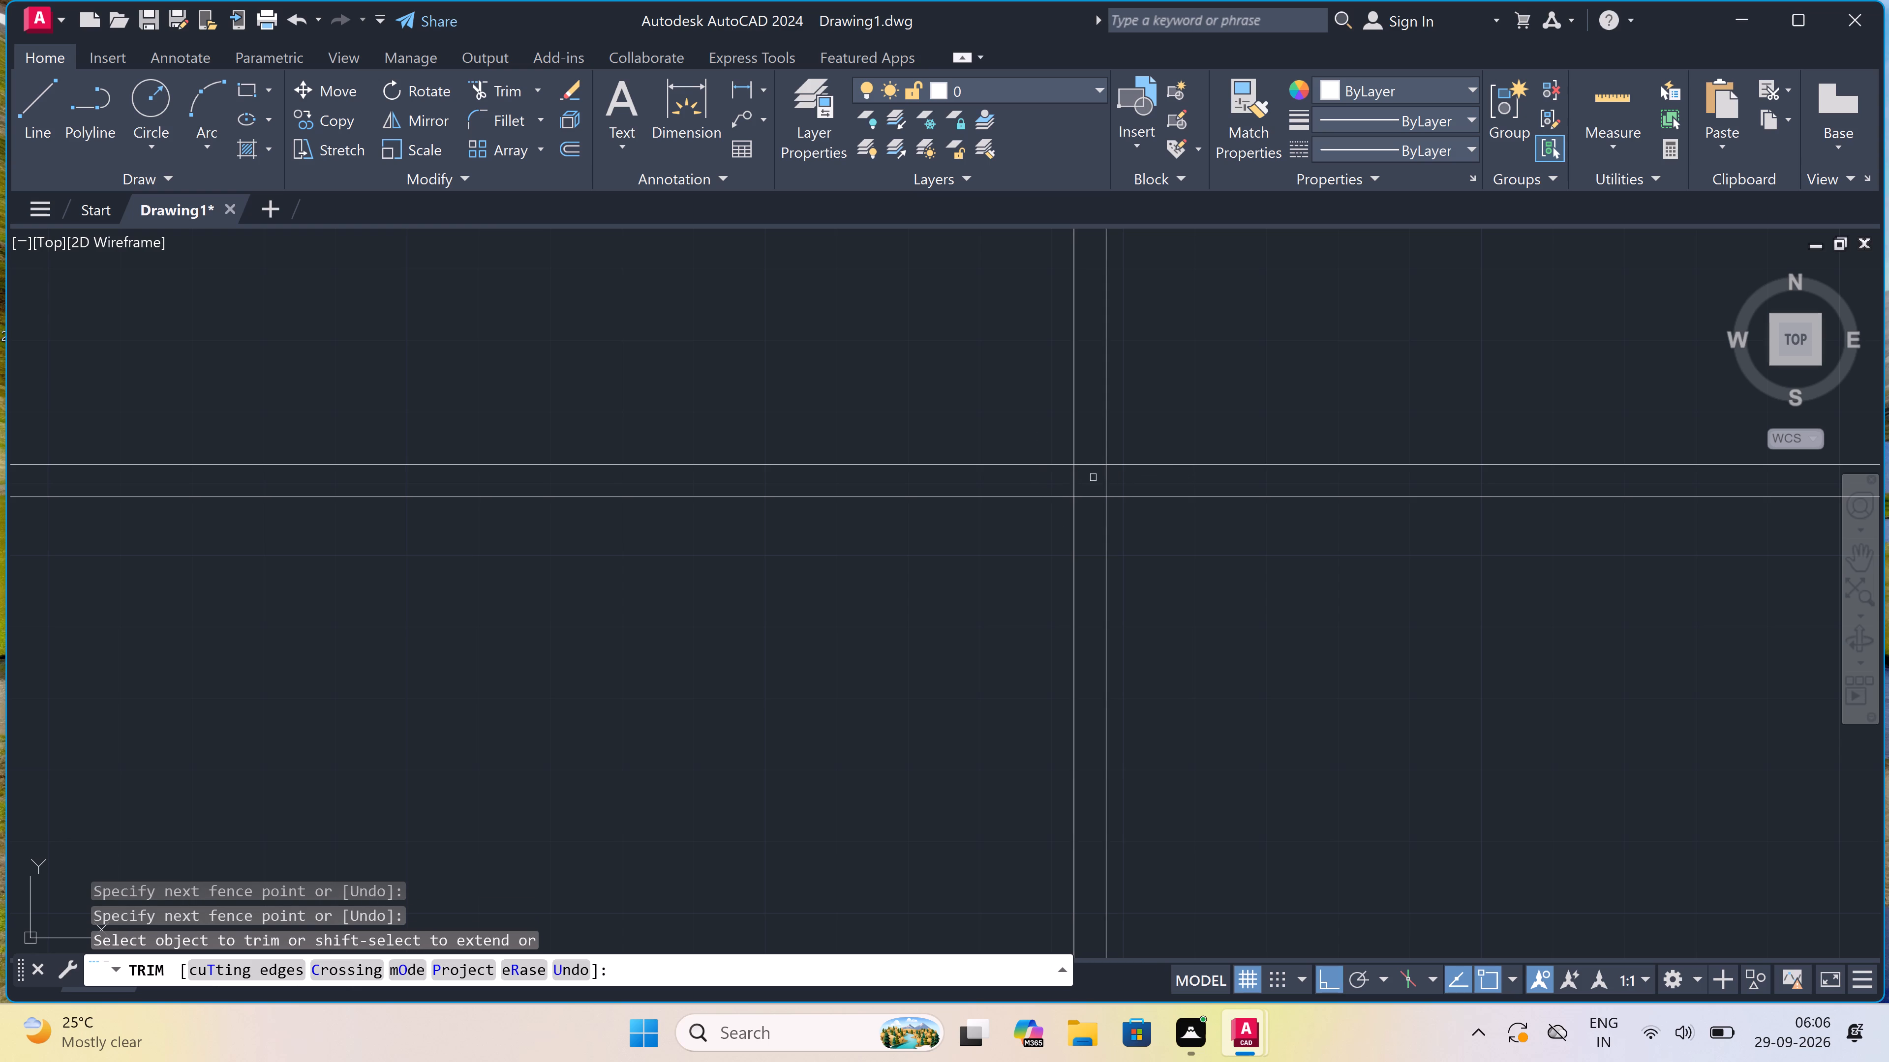
pyautogui.click(1093, 477)
pyautogui.click(1096, 446)
# Trim away both lines of the first vertical partition below the horizontal partition.
pyautogui.click(1128, 539)
pyautogui.click(1038, 557)
pyautogui.scroll(-4, 1050, 546)
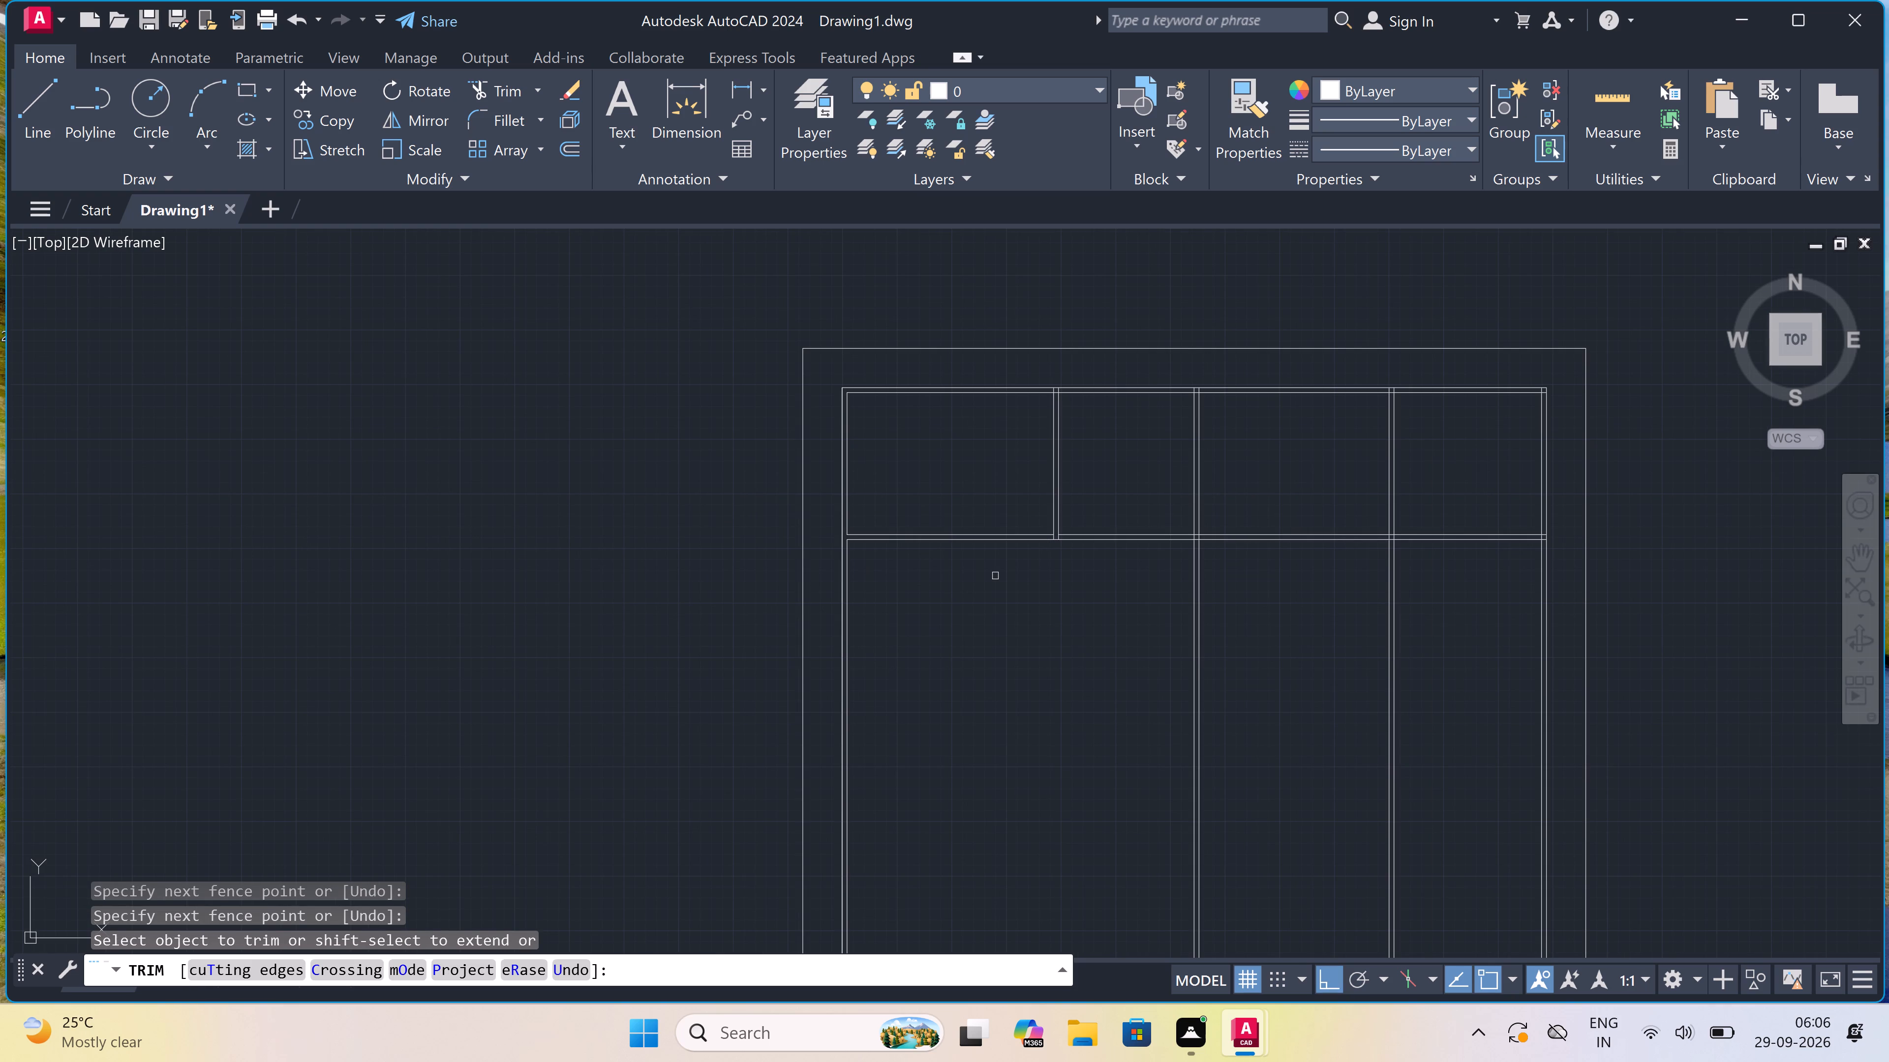
pyautogui.press('Escape')
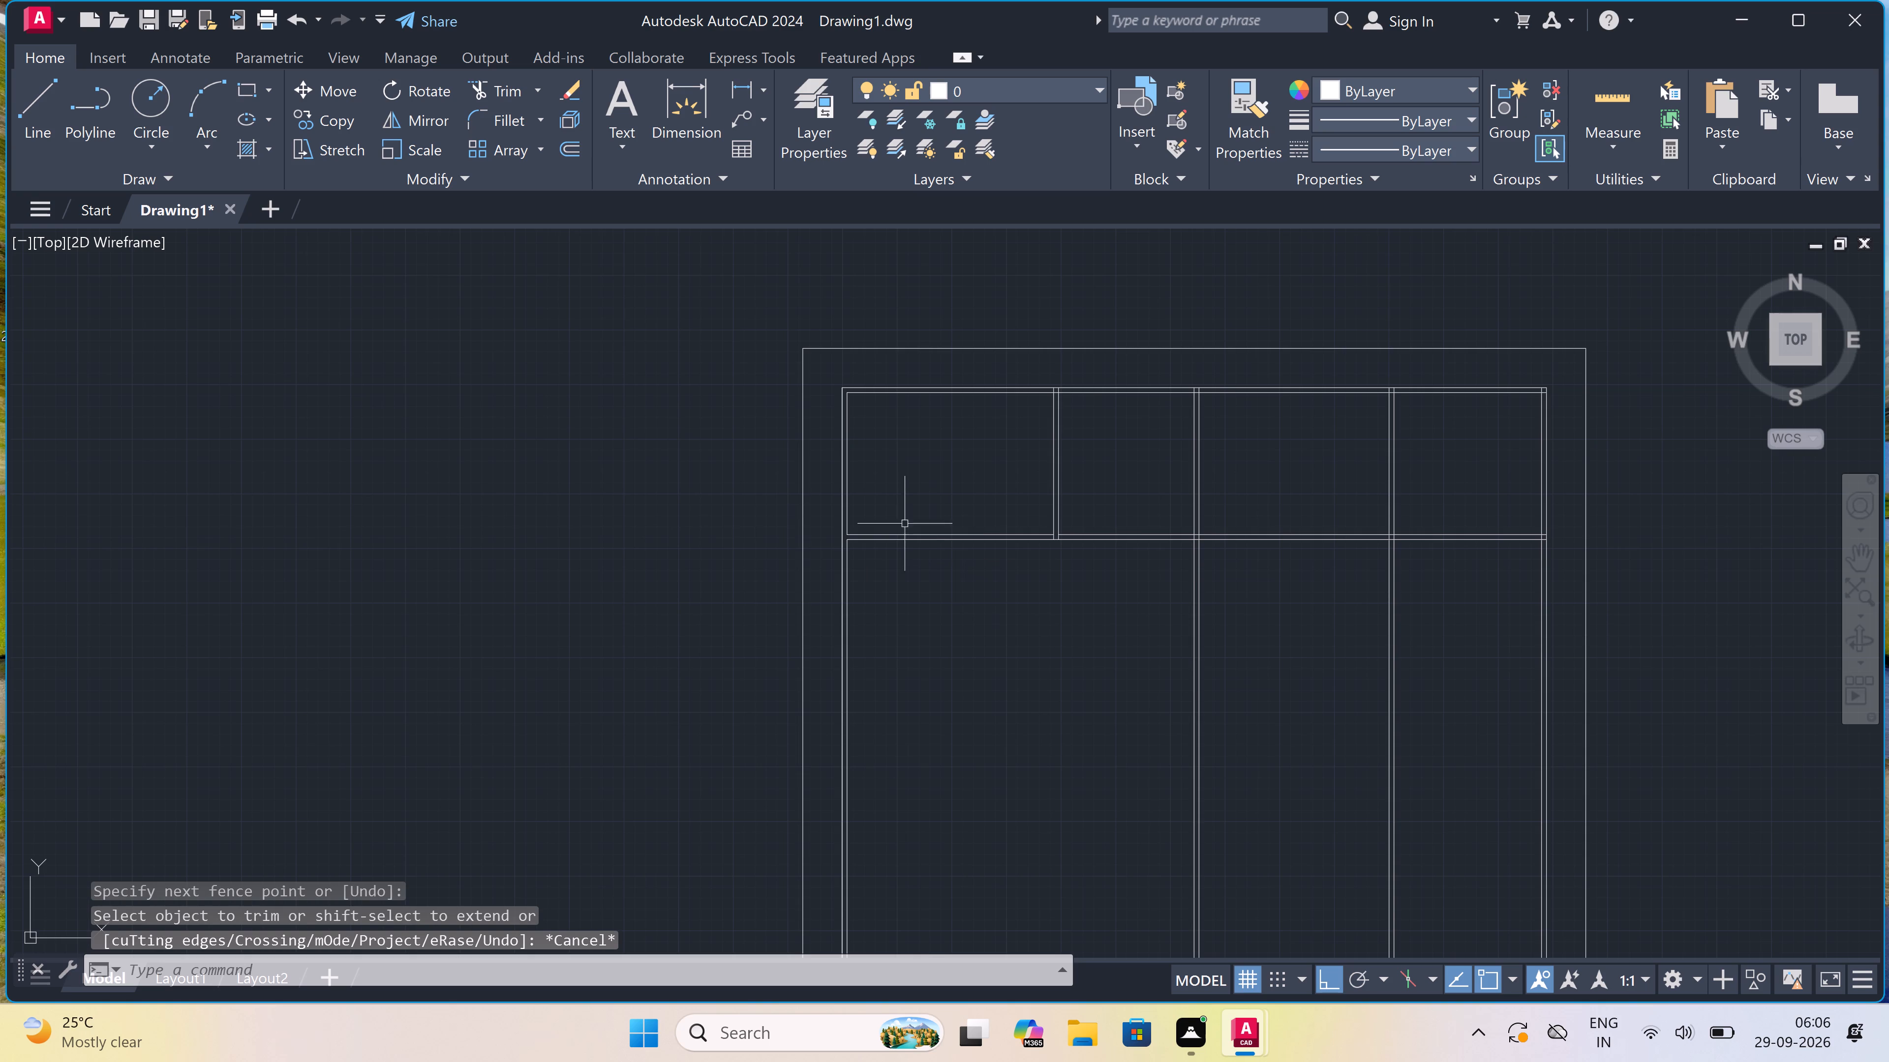
# Offset the outer outline's left line by 7'5" toward the inside of the plan.
pyautogui.scroll(2, 784, 536)
pyautogui.press('o')
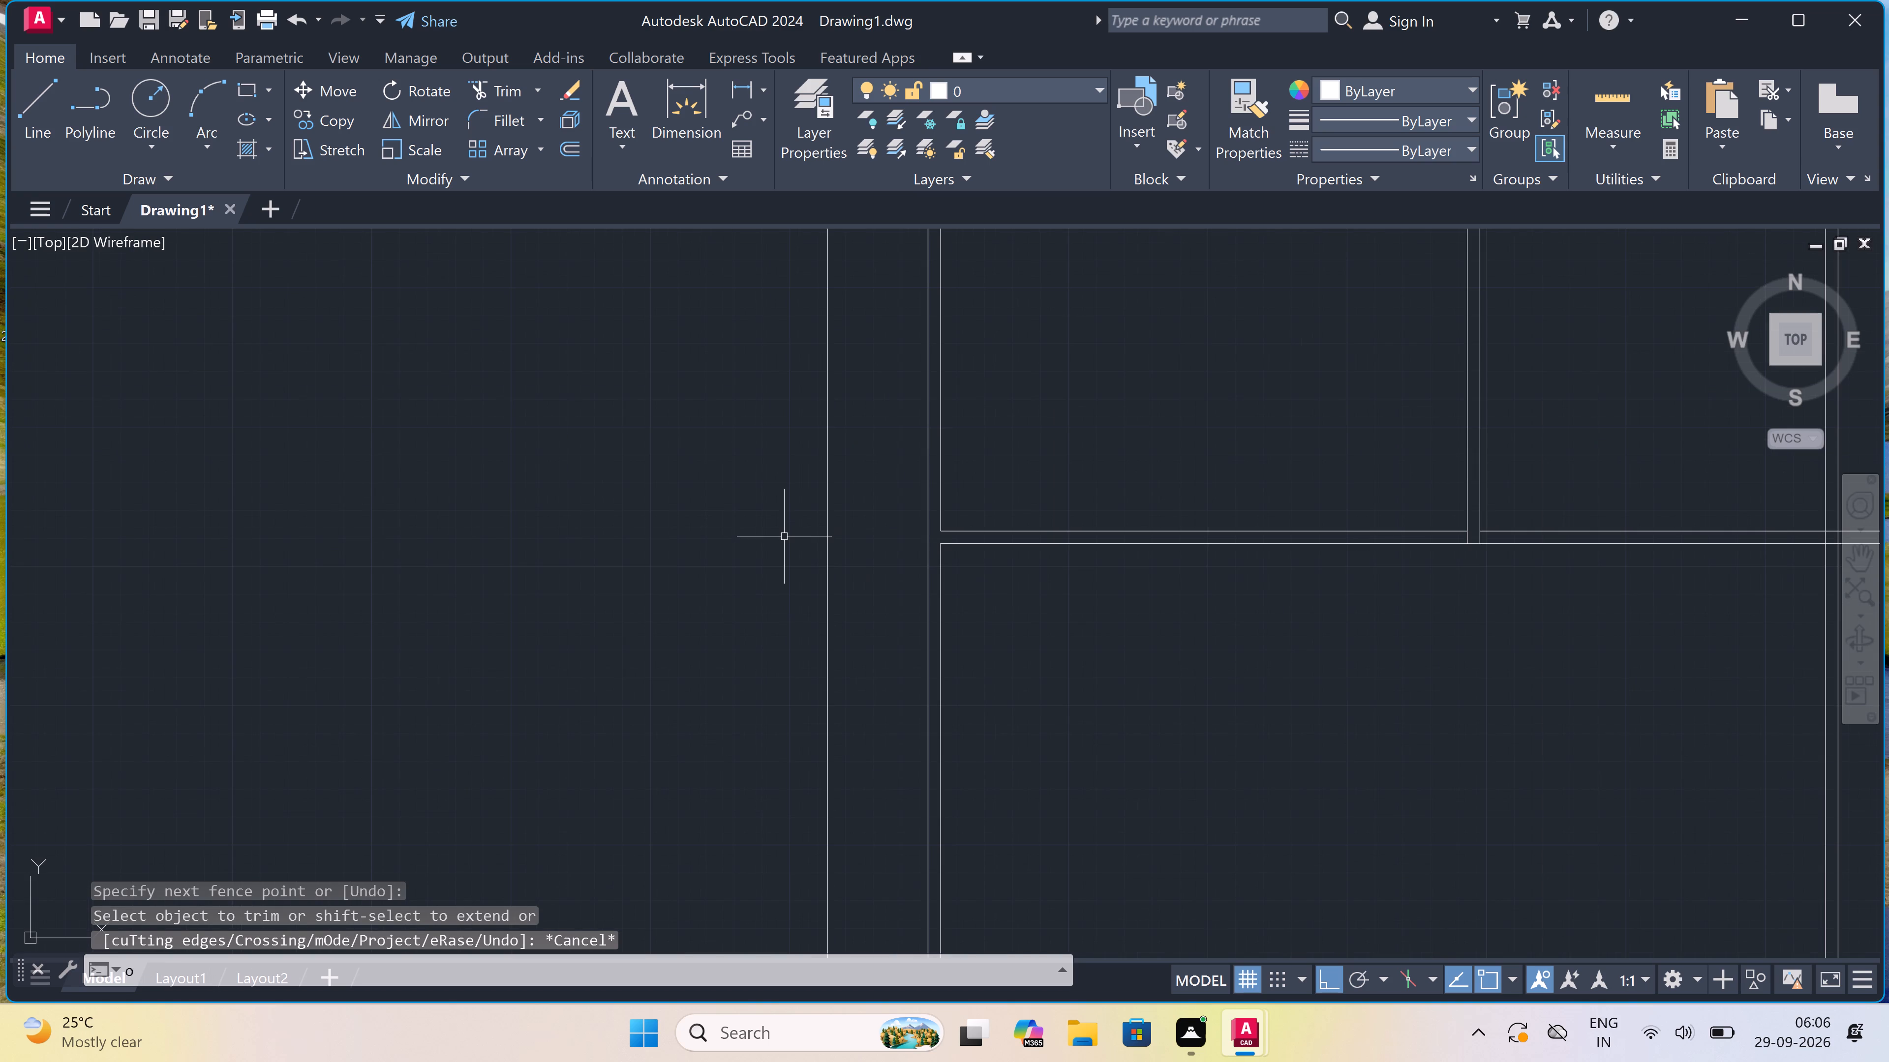
pyautogui.press('space')
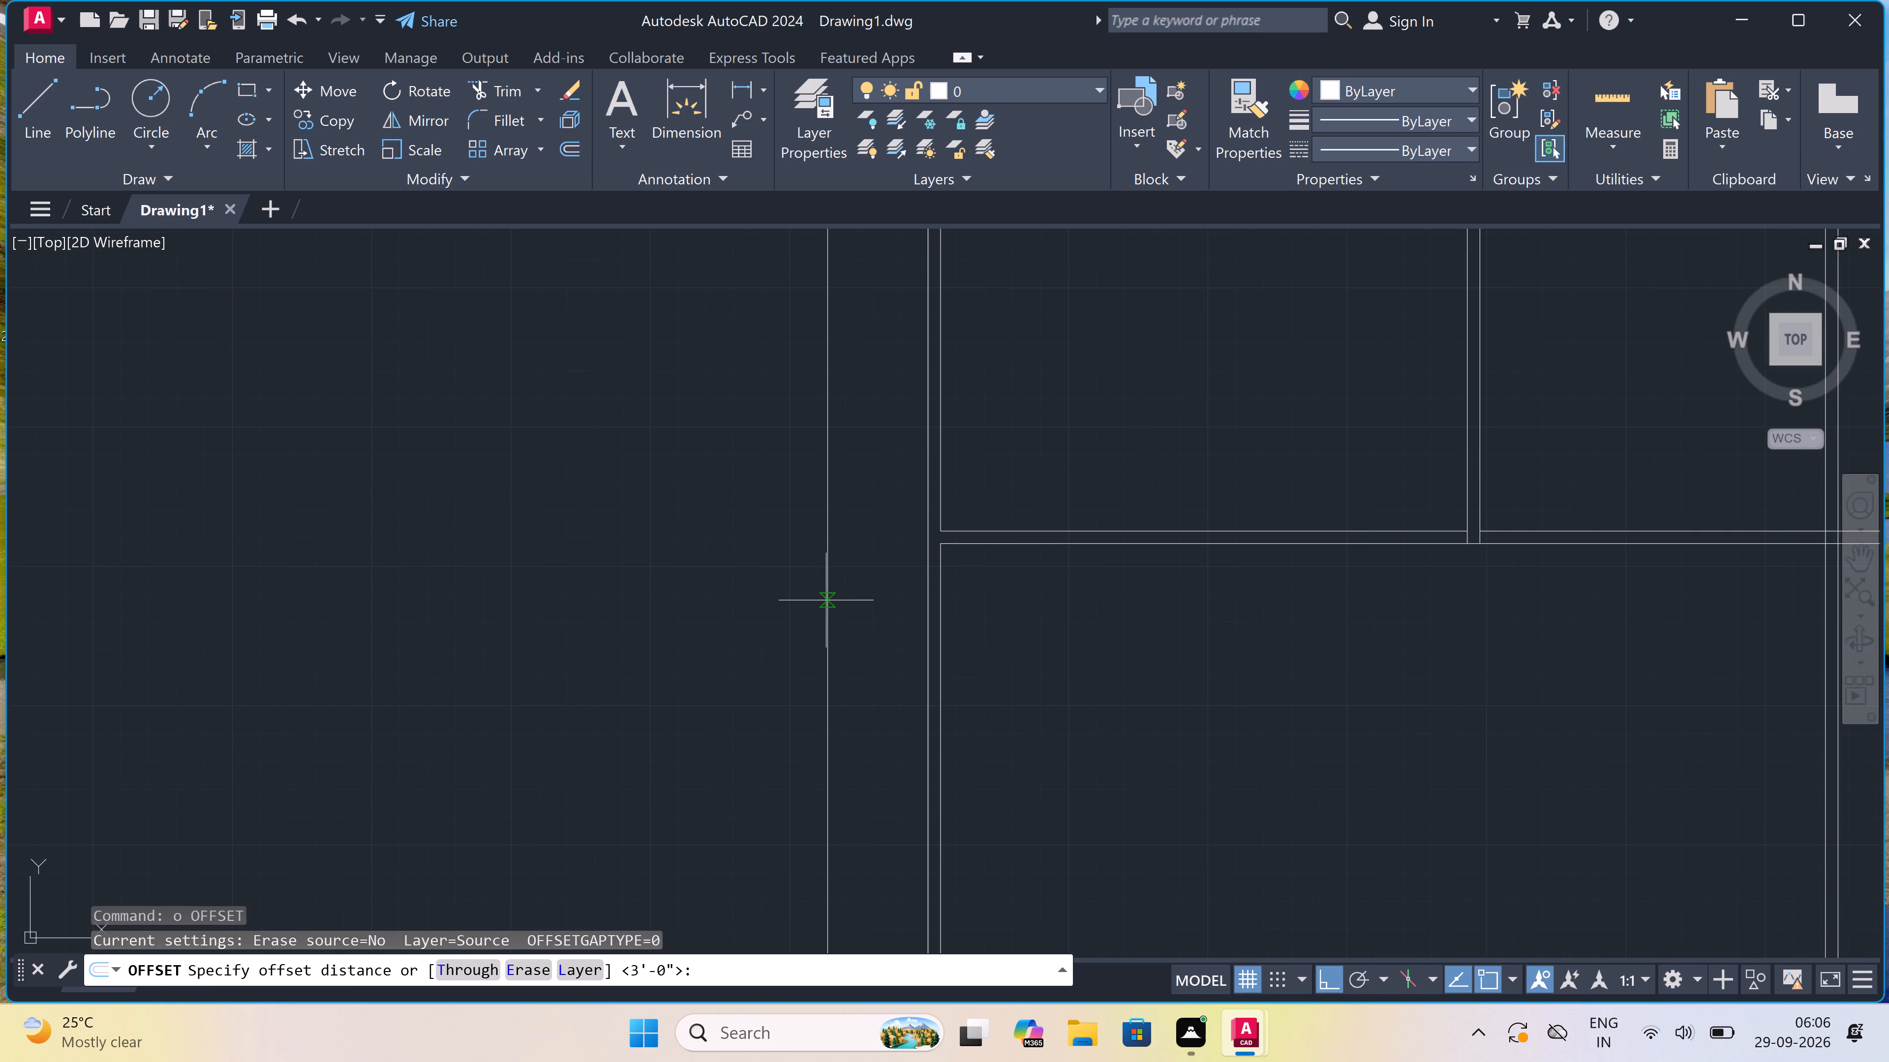
pyautogui.click(826, 600)
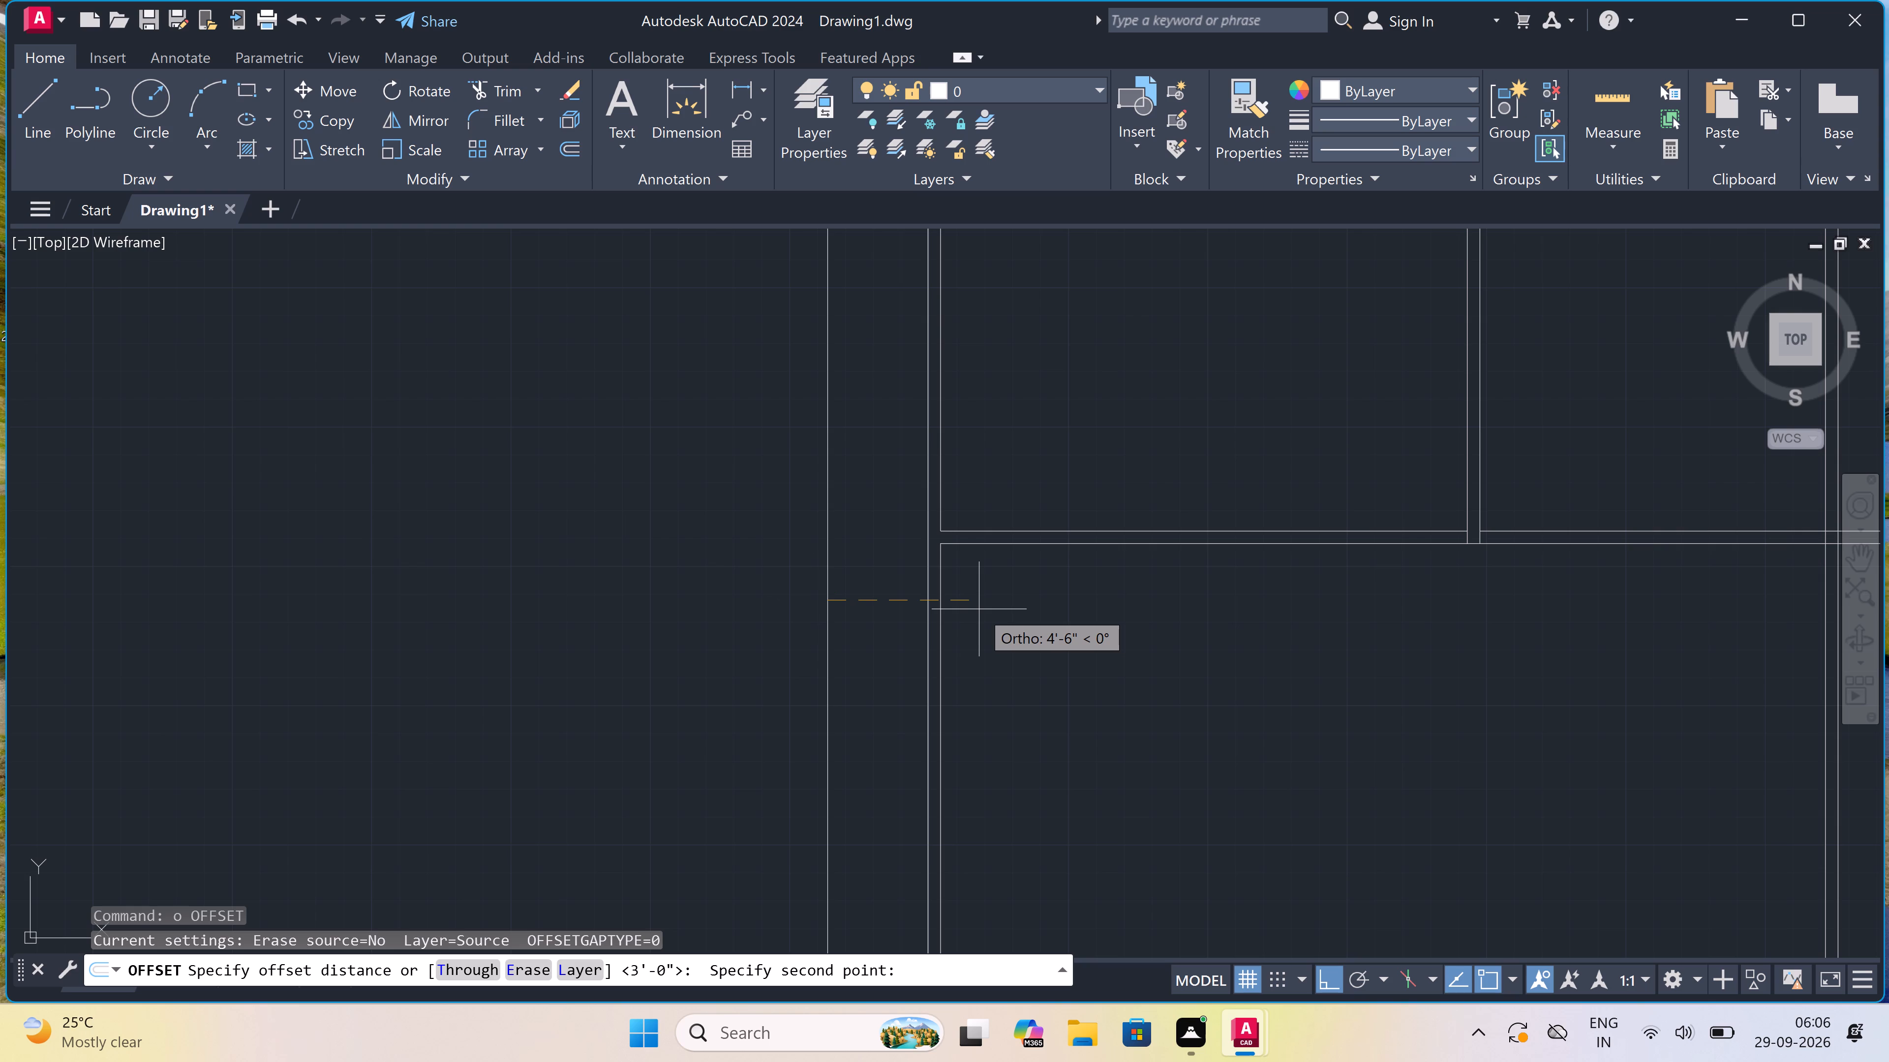
pyautogui.press('7')
pyautogui.write("'5")
pyautogui.write('"')
pyautogui.press('space')
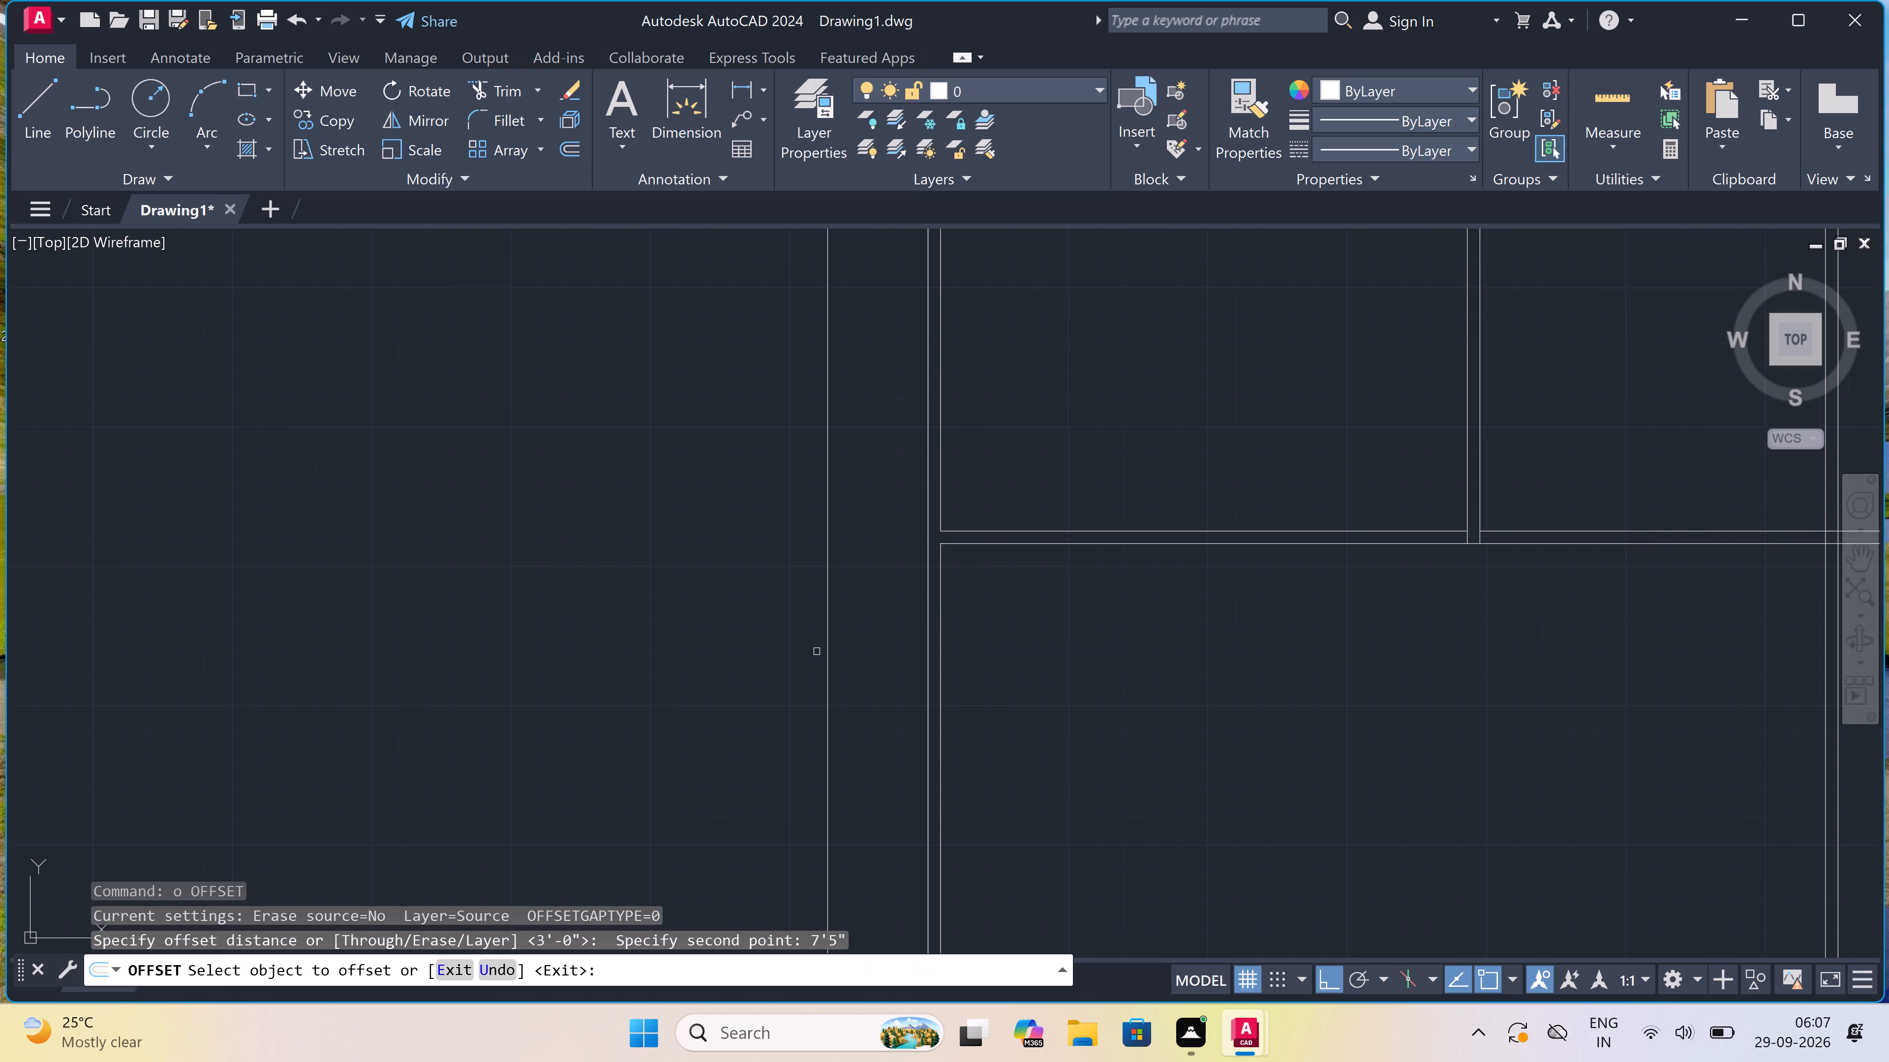
pyautogui.moveTo(825, 659); pyautogui.dragTo(817, 630)
pyautogui.click(1122, 635)
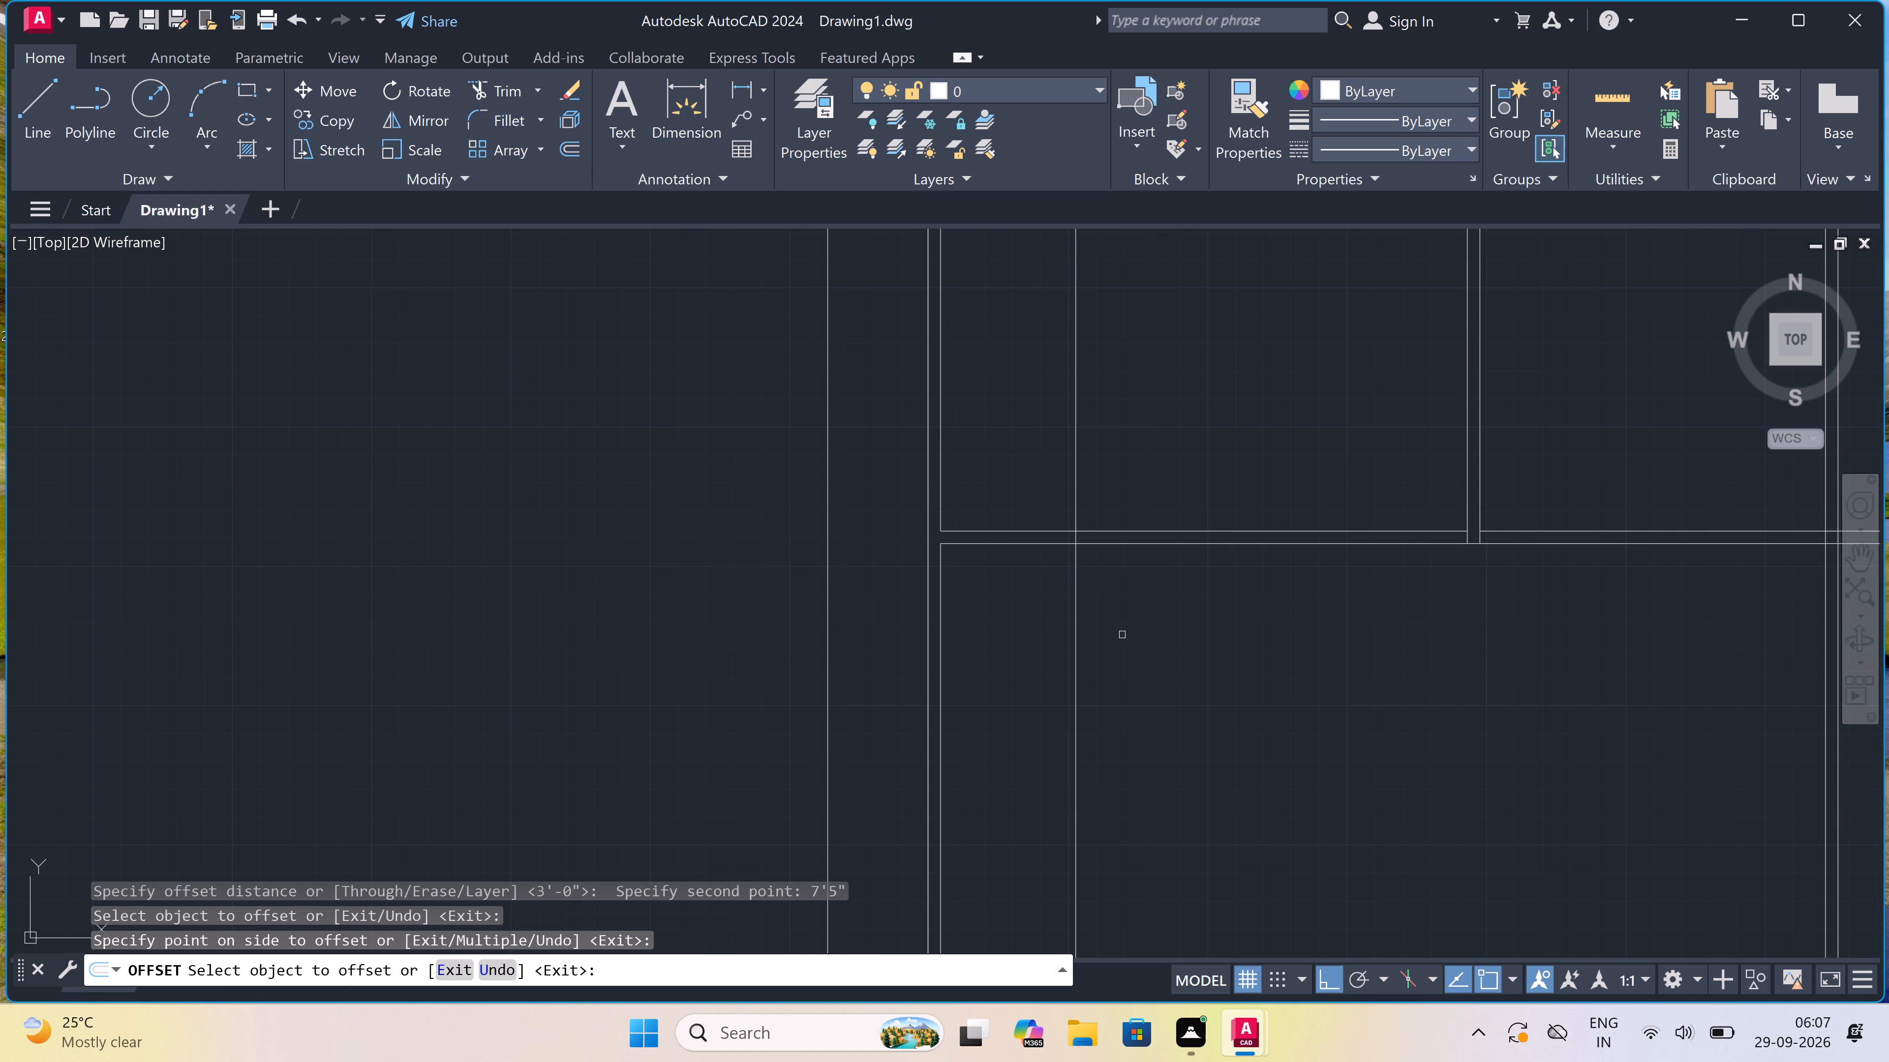
pyautogui.press('Escape')
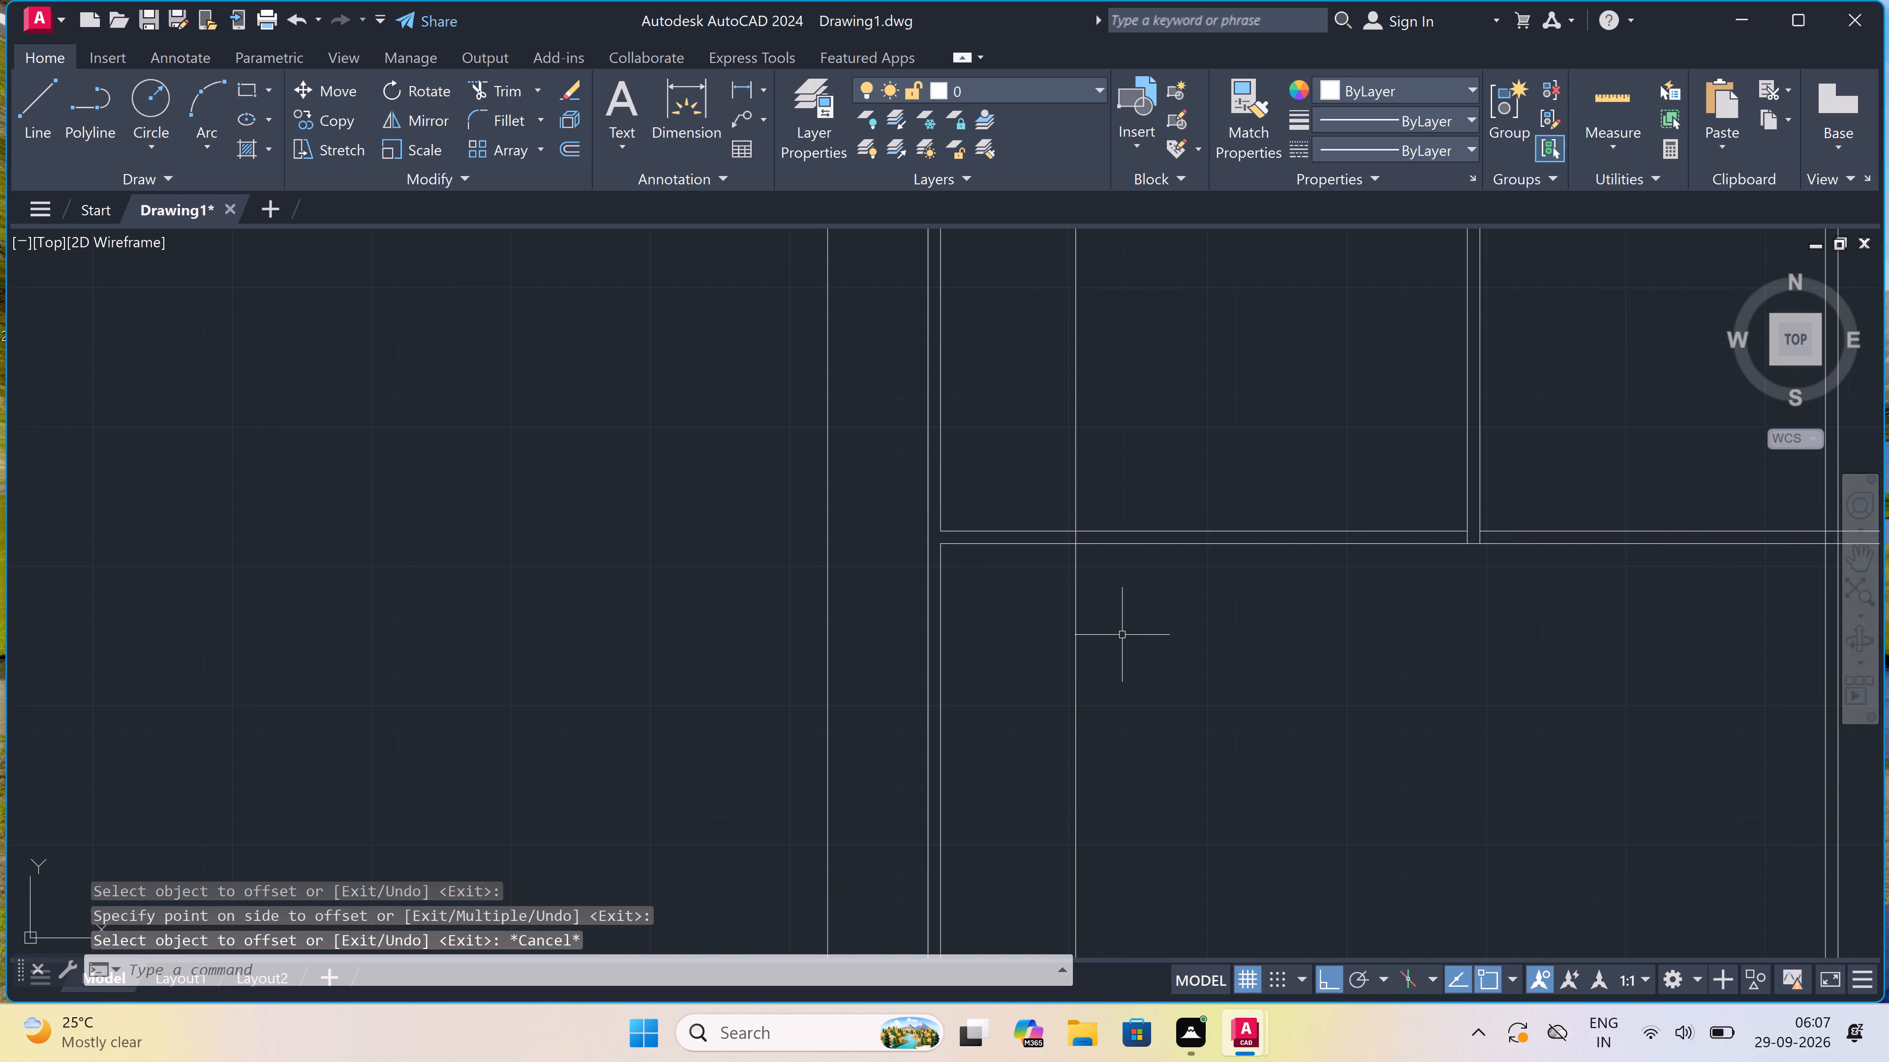
# Offset the new vertical line by 4.5" toward the plan's interior, and offset that copy by 4.5" again.
pyautogui.press('space')
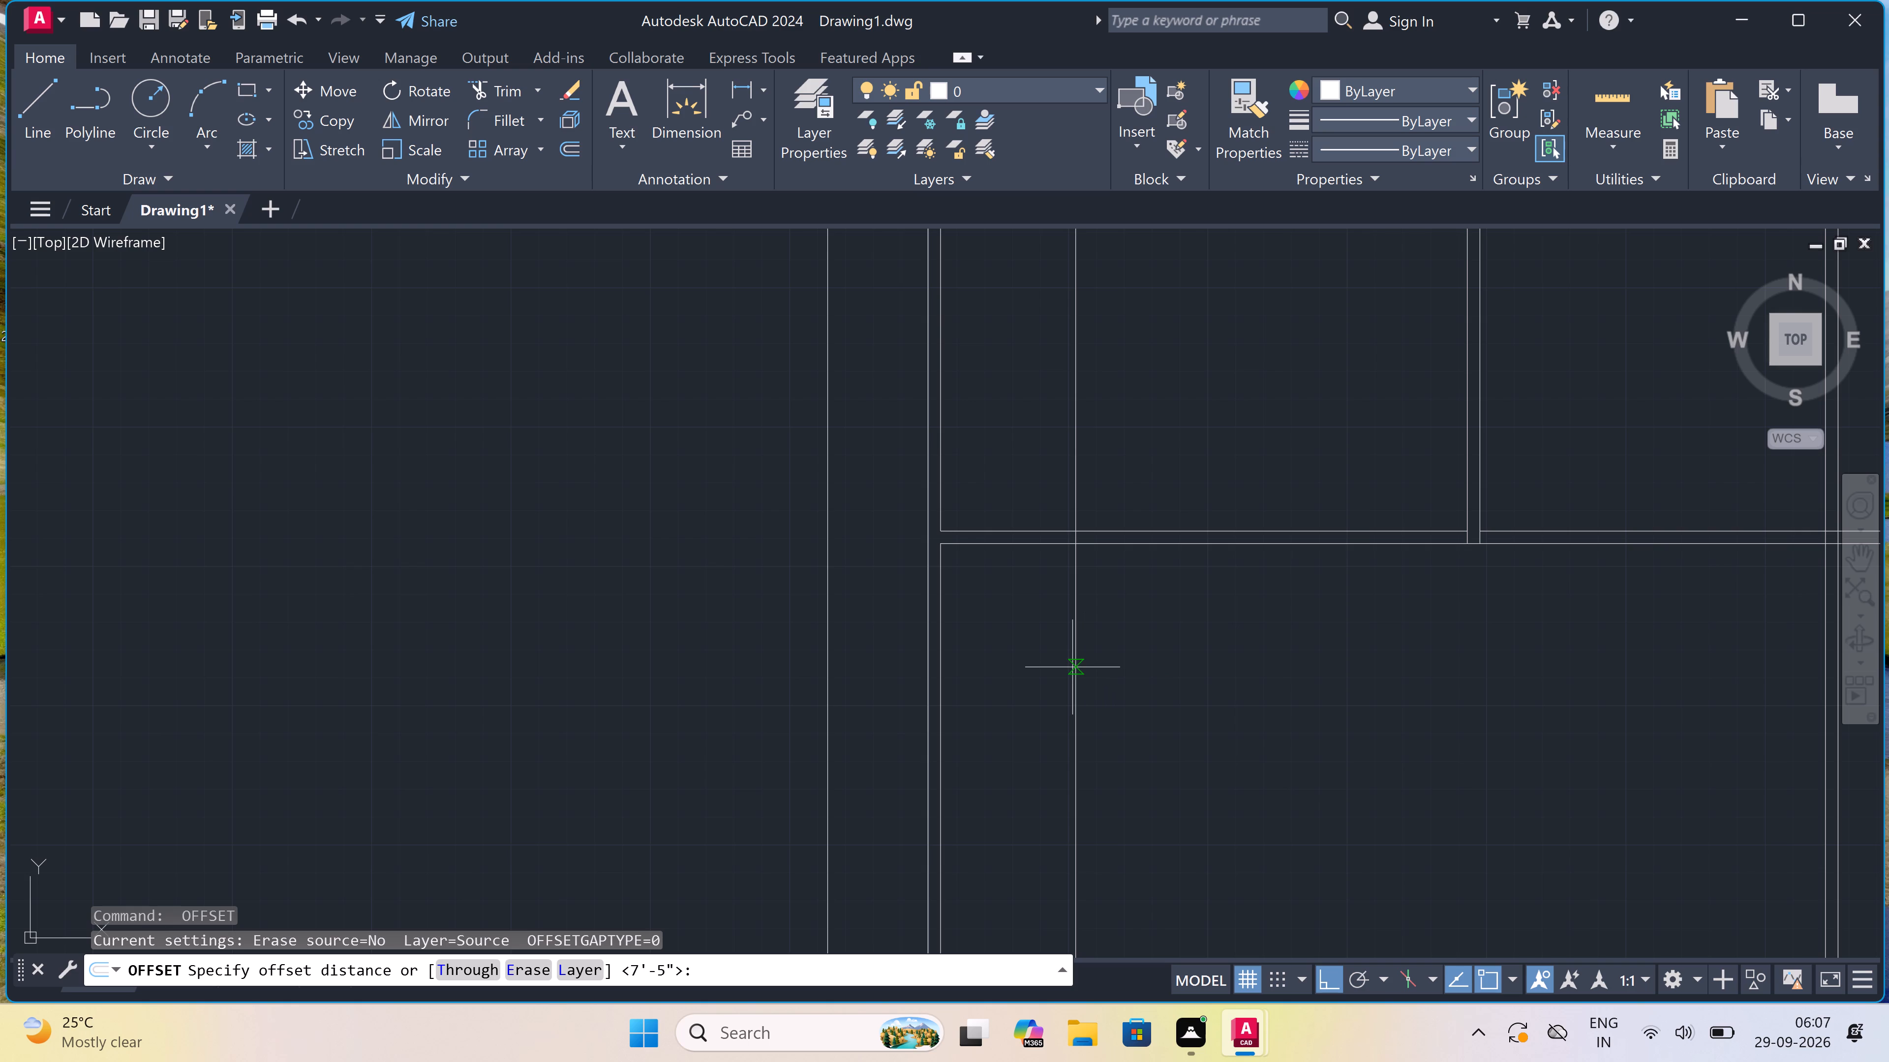
pyautogui.click(1072, 667)
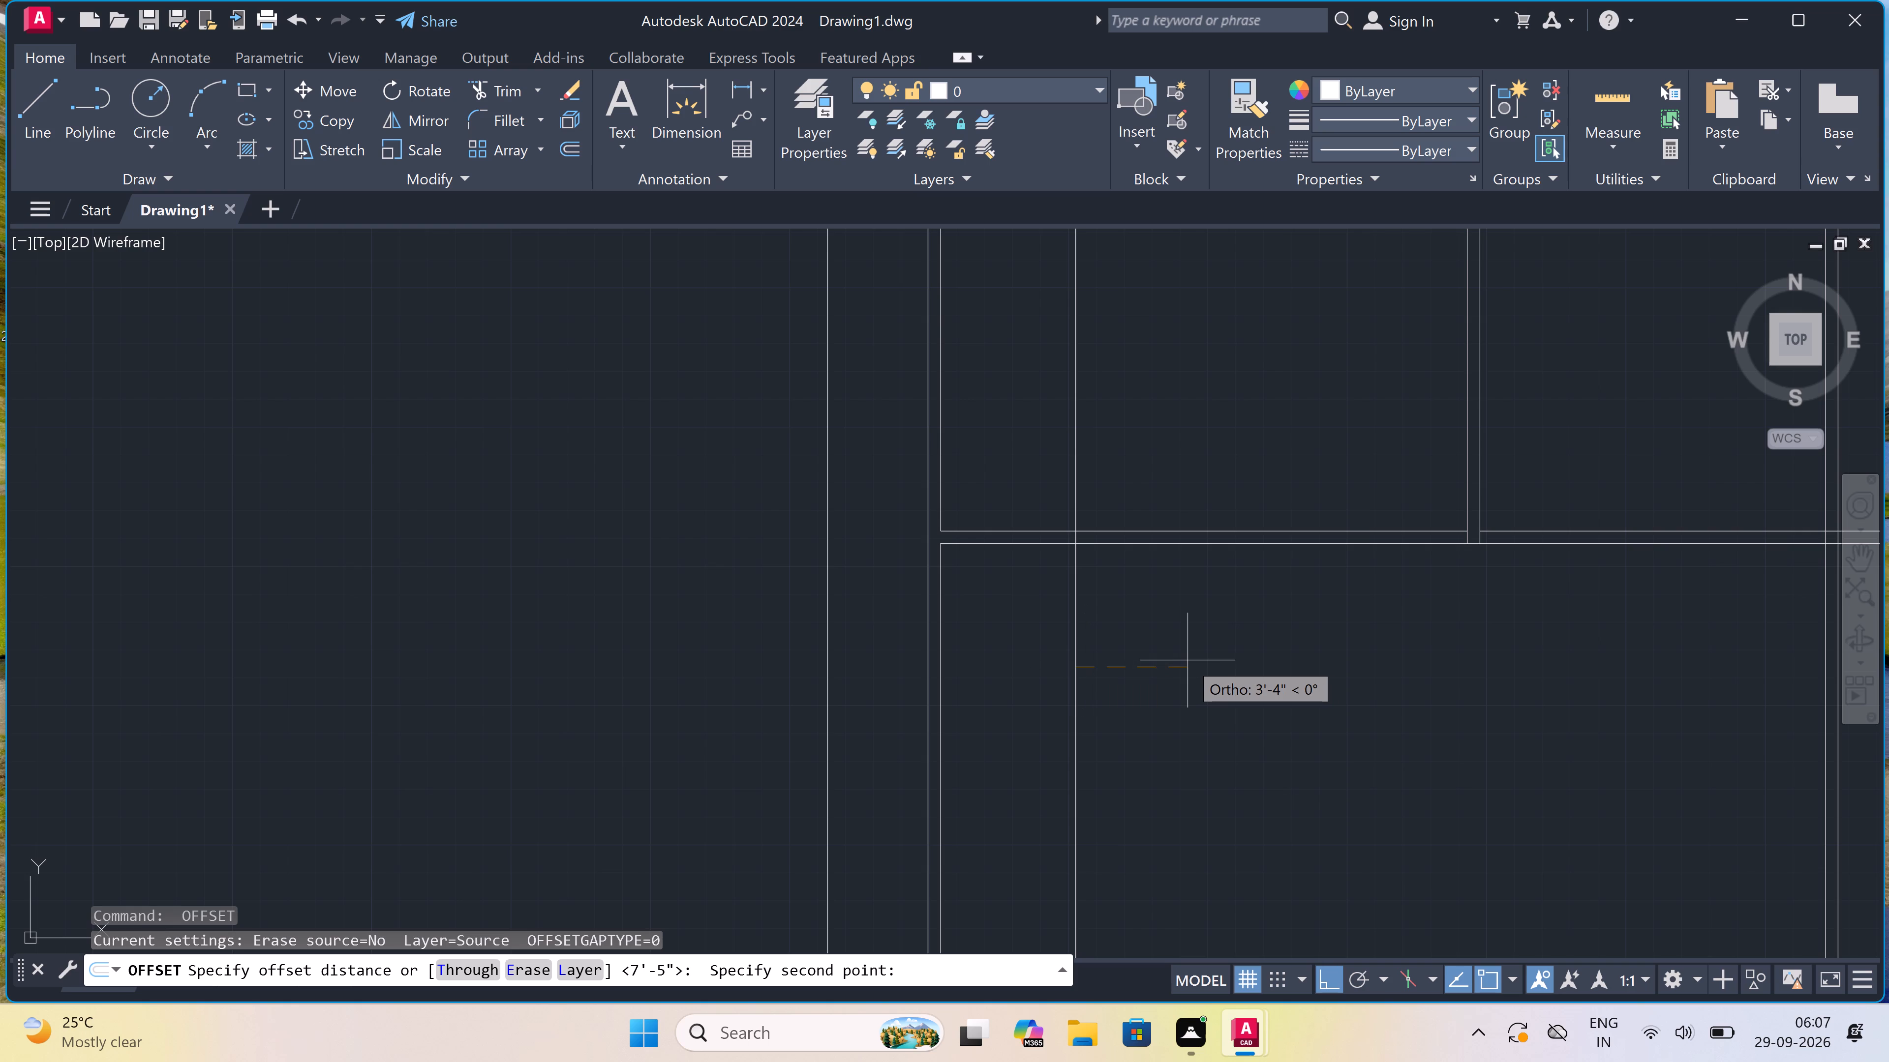
pyautogui.write('4.5"')
pyautogui.press('space')
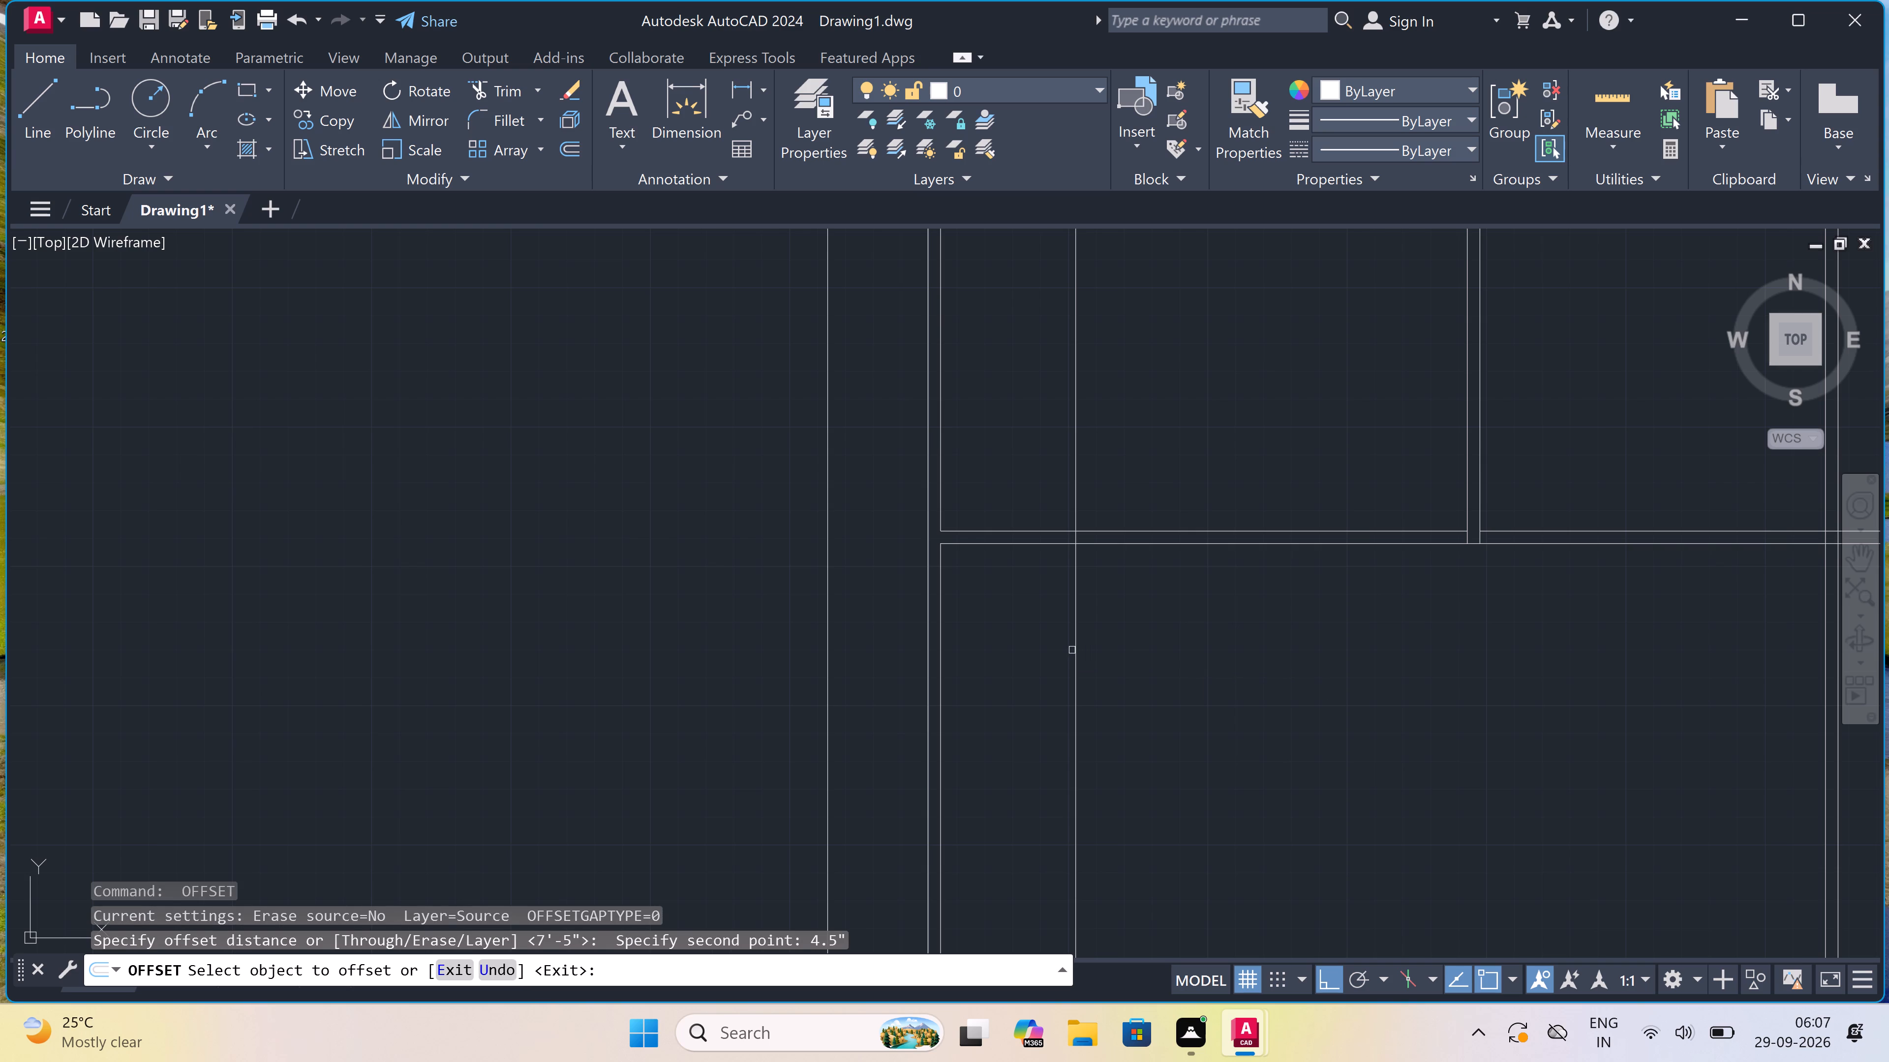
pyautogui.moveTo(1075, 644); pyautogui.dragTo(1074, 651)
pyautogui.click(1147, 655)
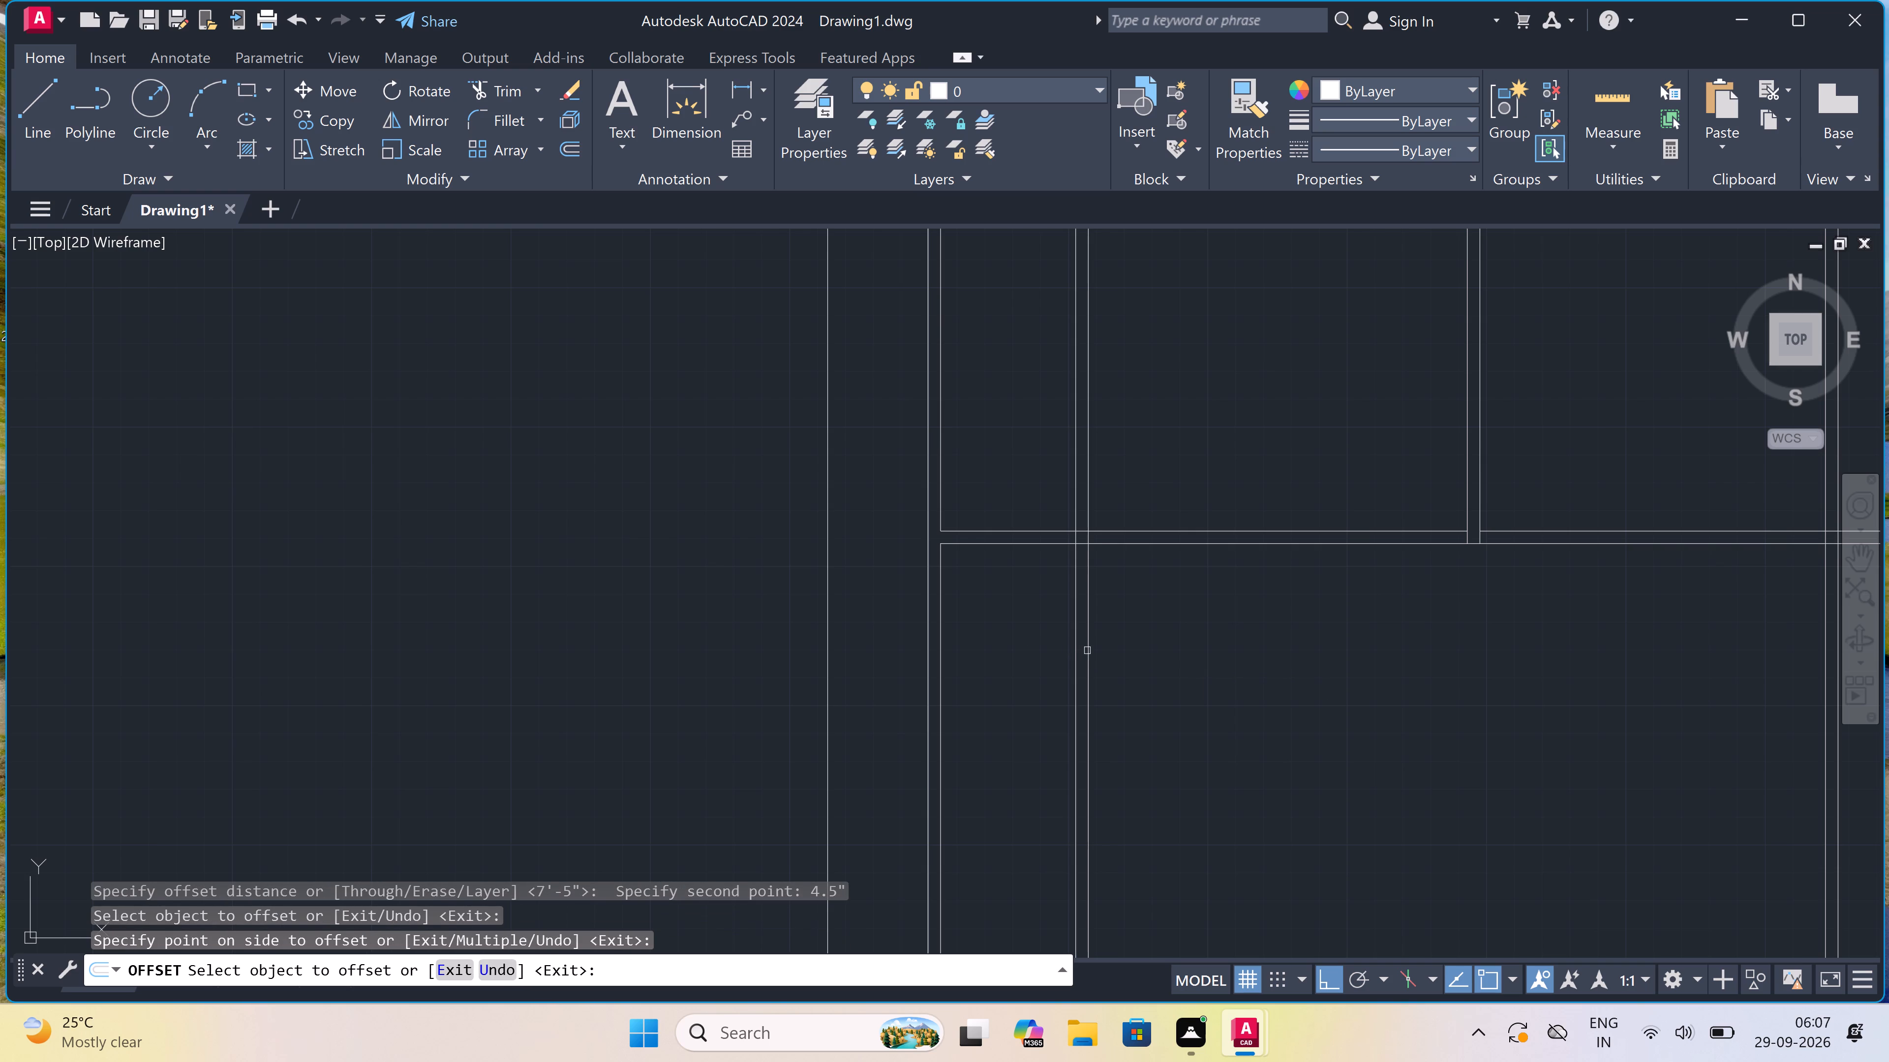
pyautogui.click(1087, 649)
pyautogui.click(1127, 651)
pyautogui.press('Escape')
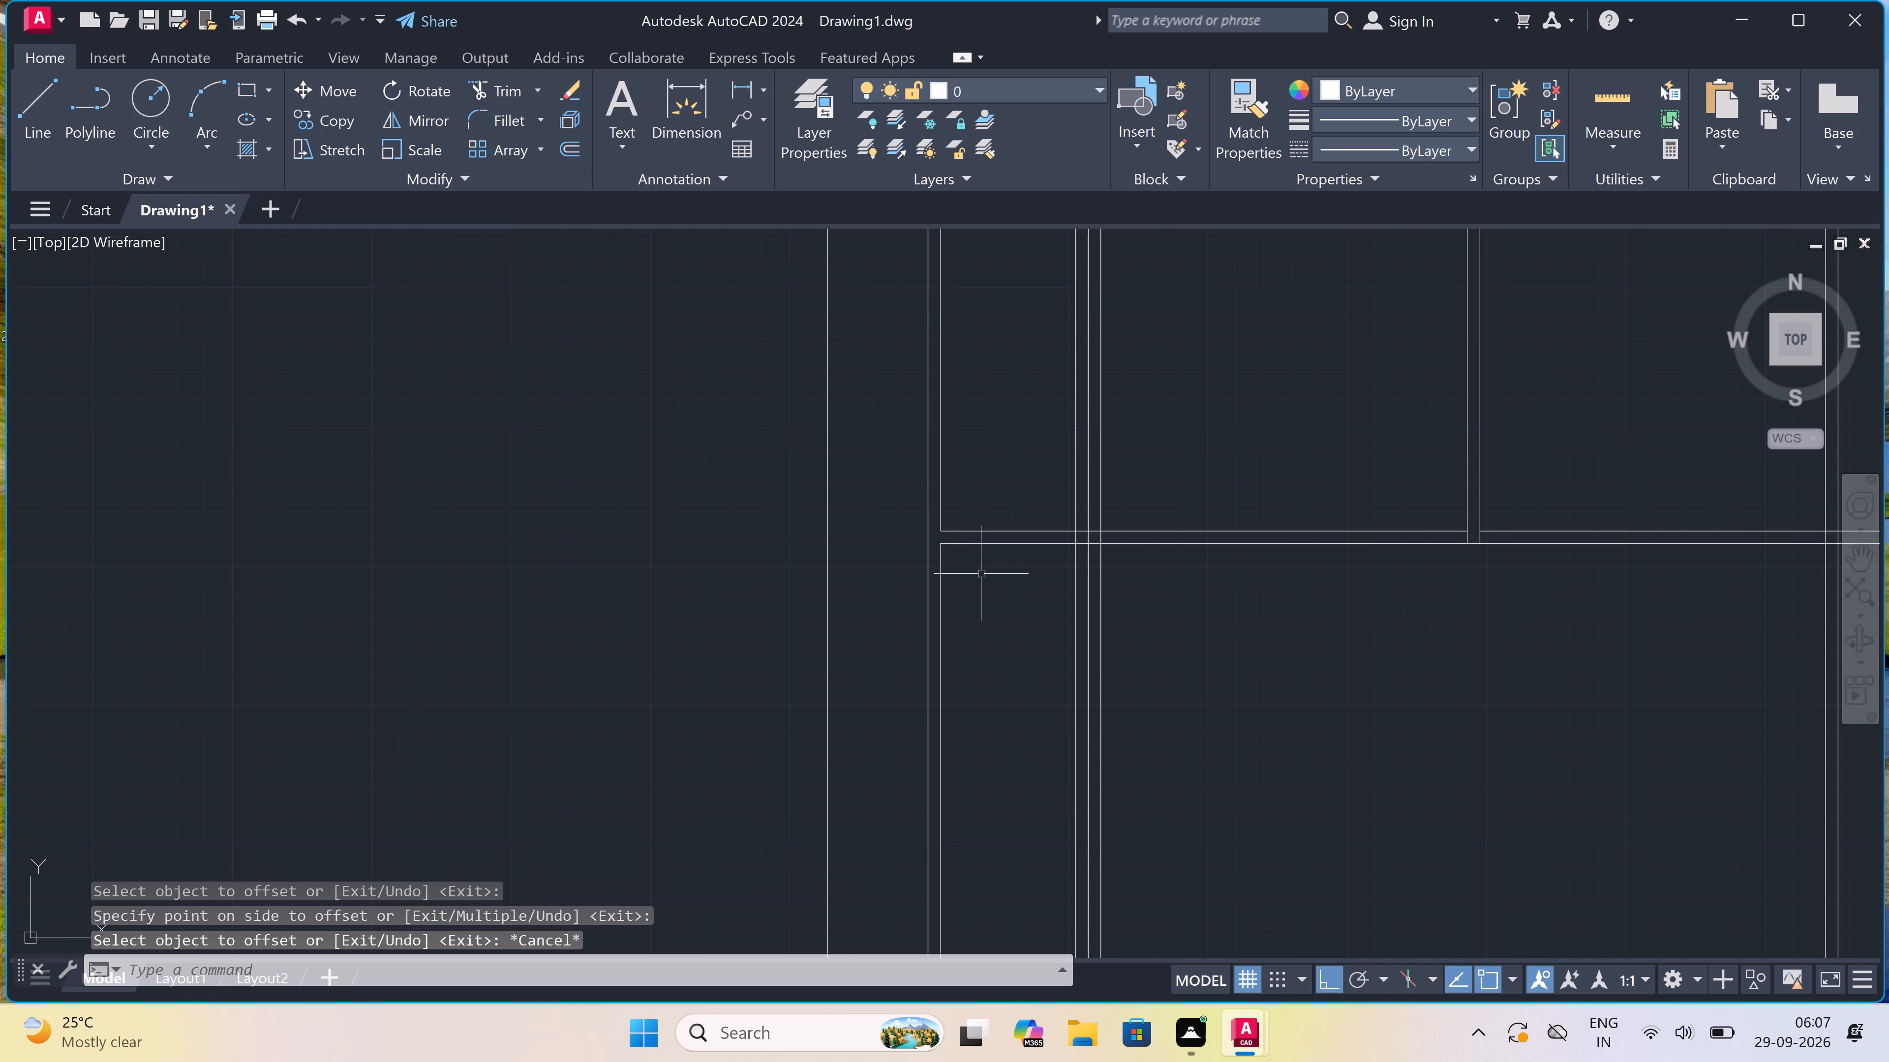
# Delete the leftmost of the three new vertical lines, keeping the pair spaced 4.5" apart.
pyautogui.press('space')
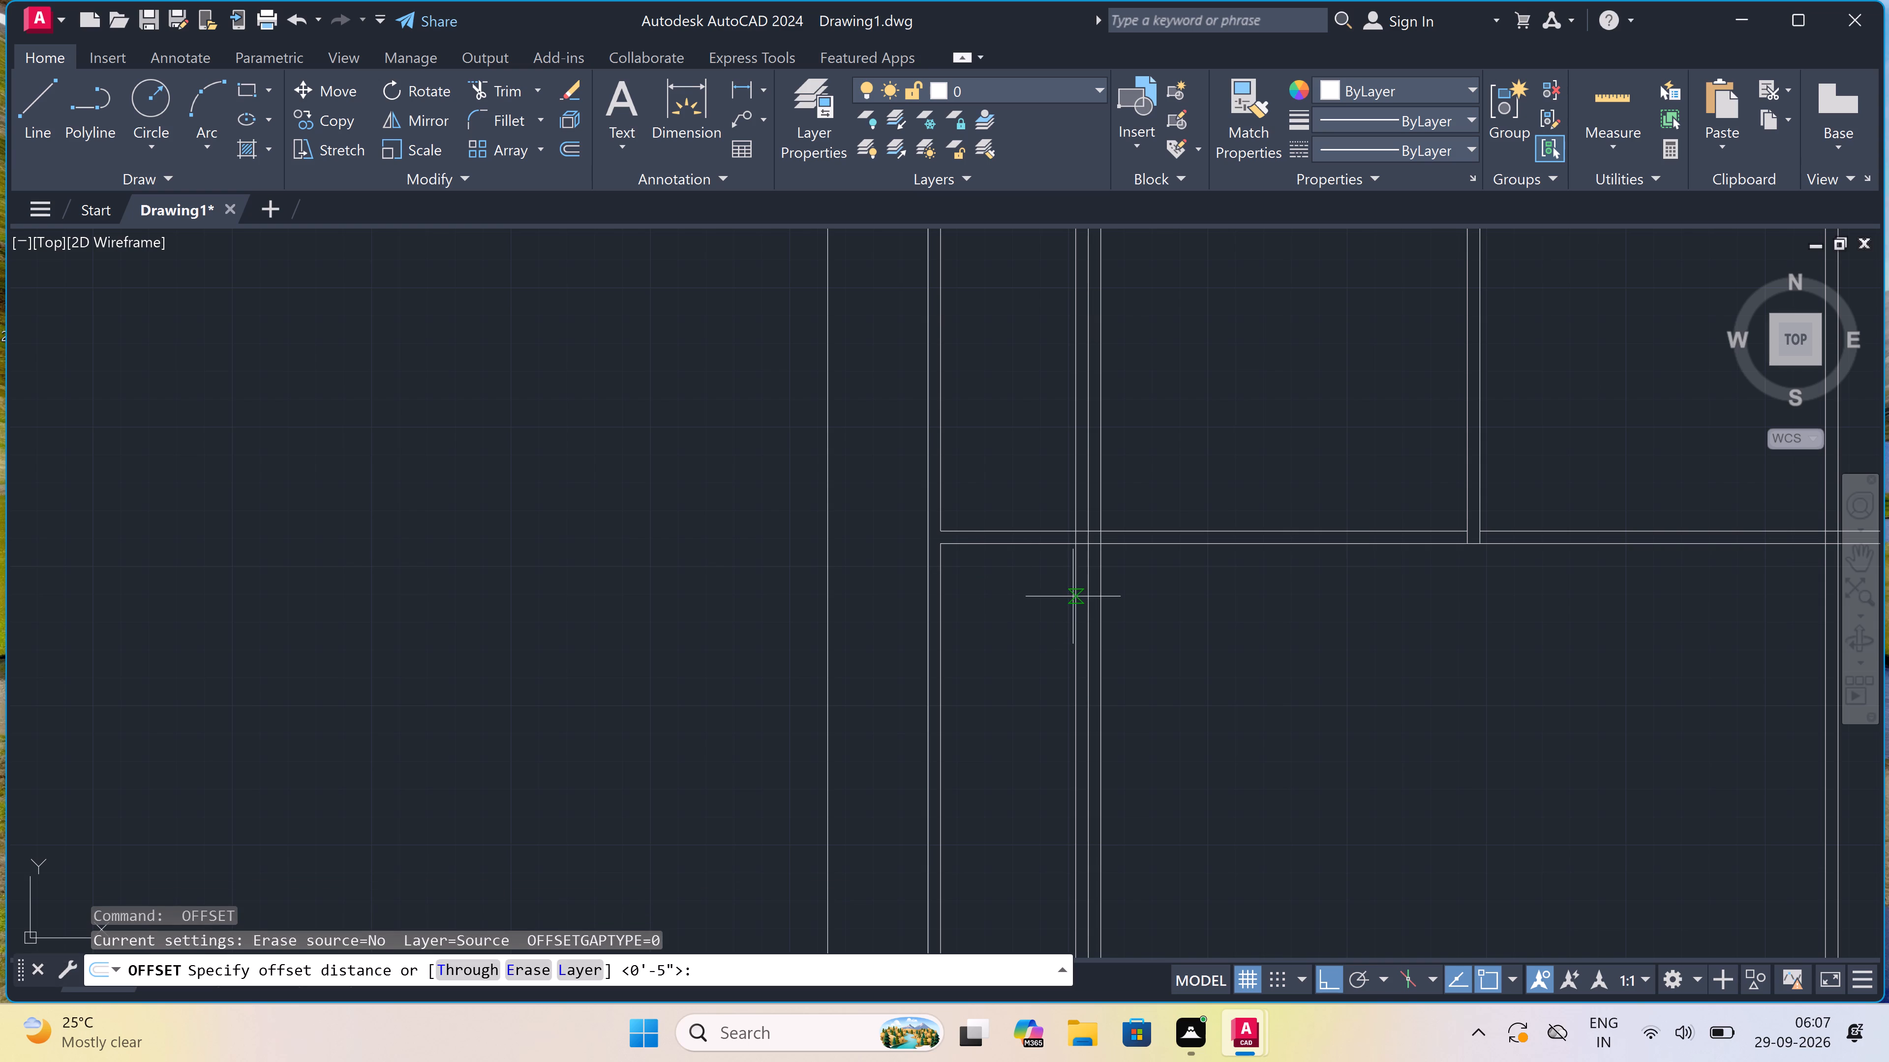
pyautogui.press('Escape')
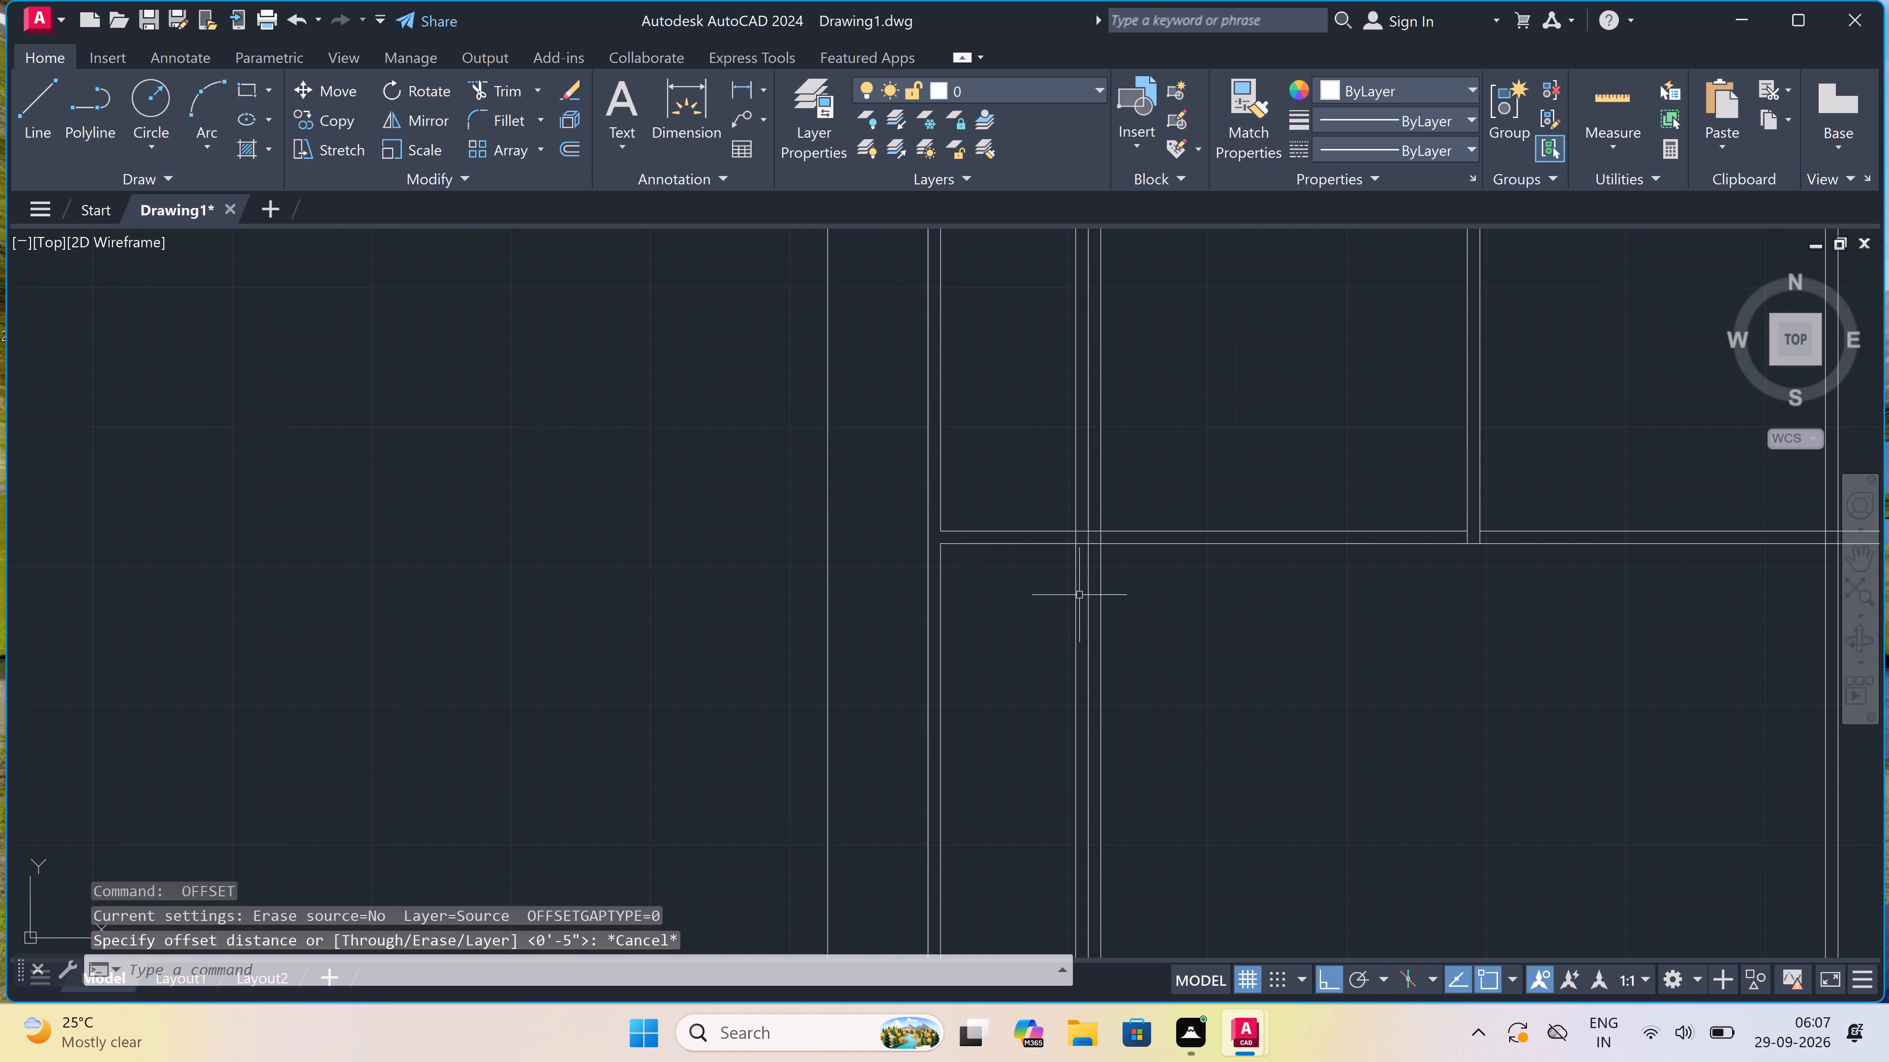
pyautogui.click(1078, 592)
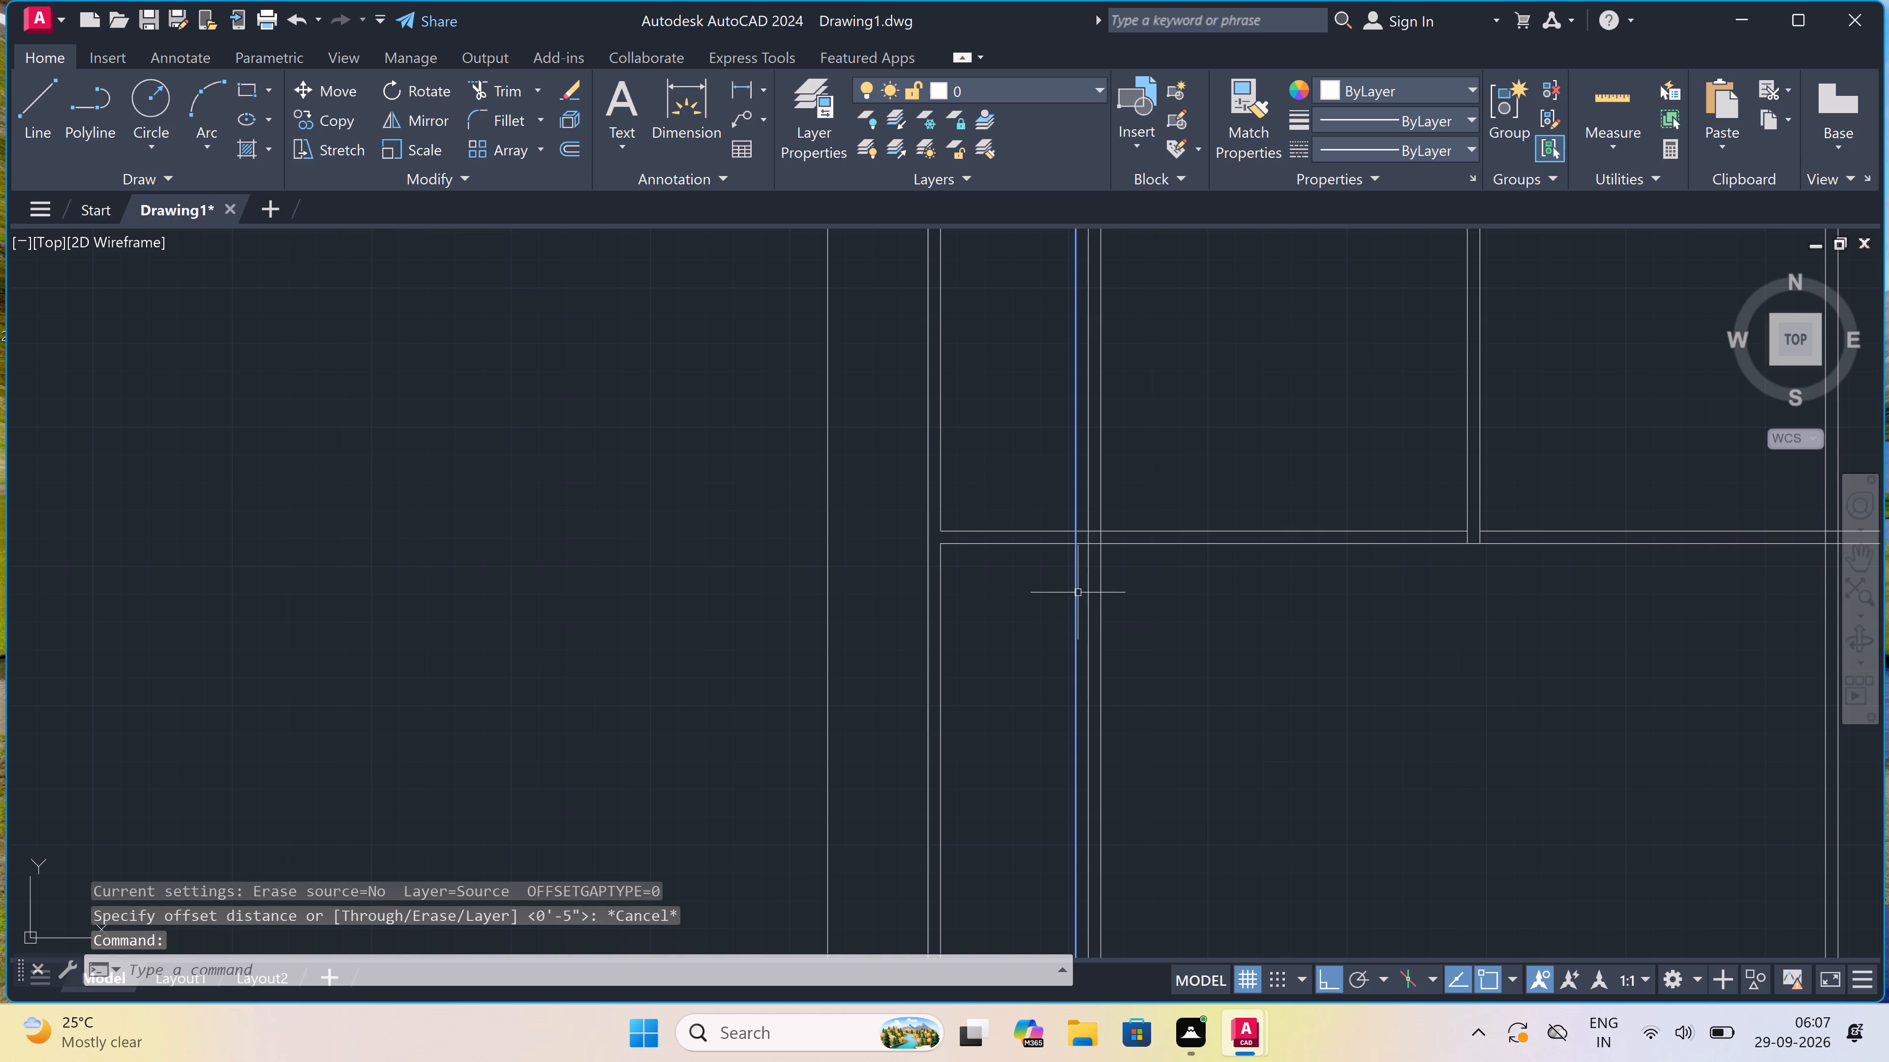
pyautogui.press('Delete')
# Draw a three-sided line from the left wall at the horizontal partition out to the outline, down 4'6", and back to the wall.
pyautogui.press('l')
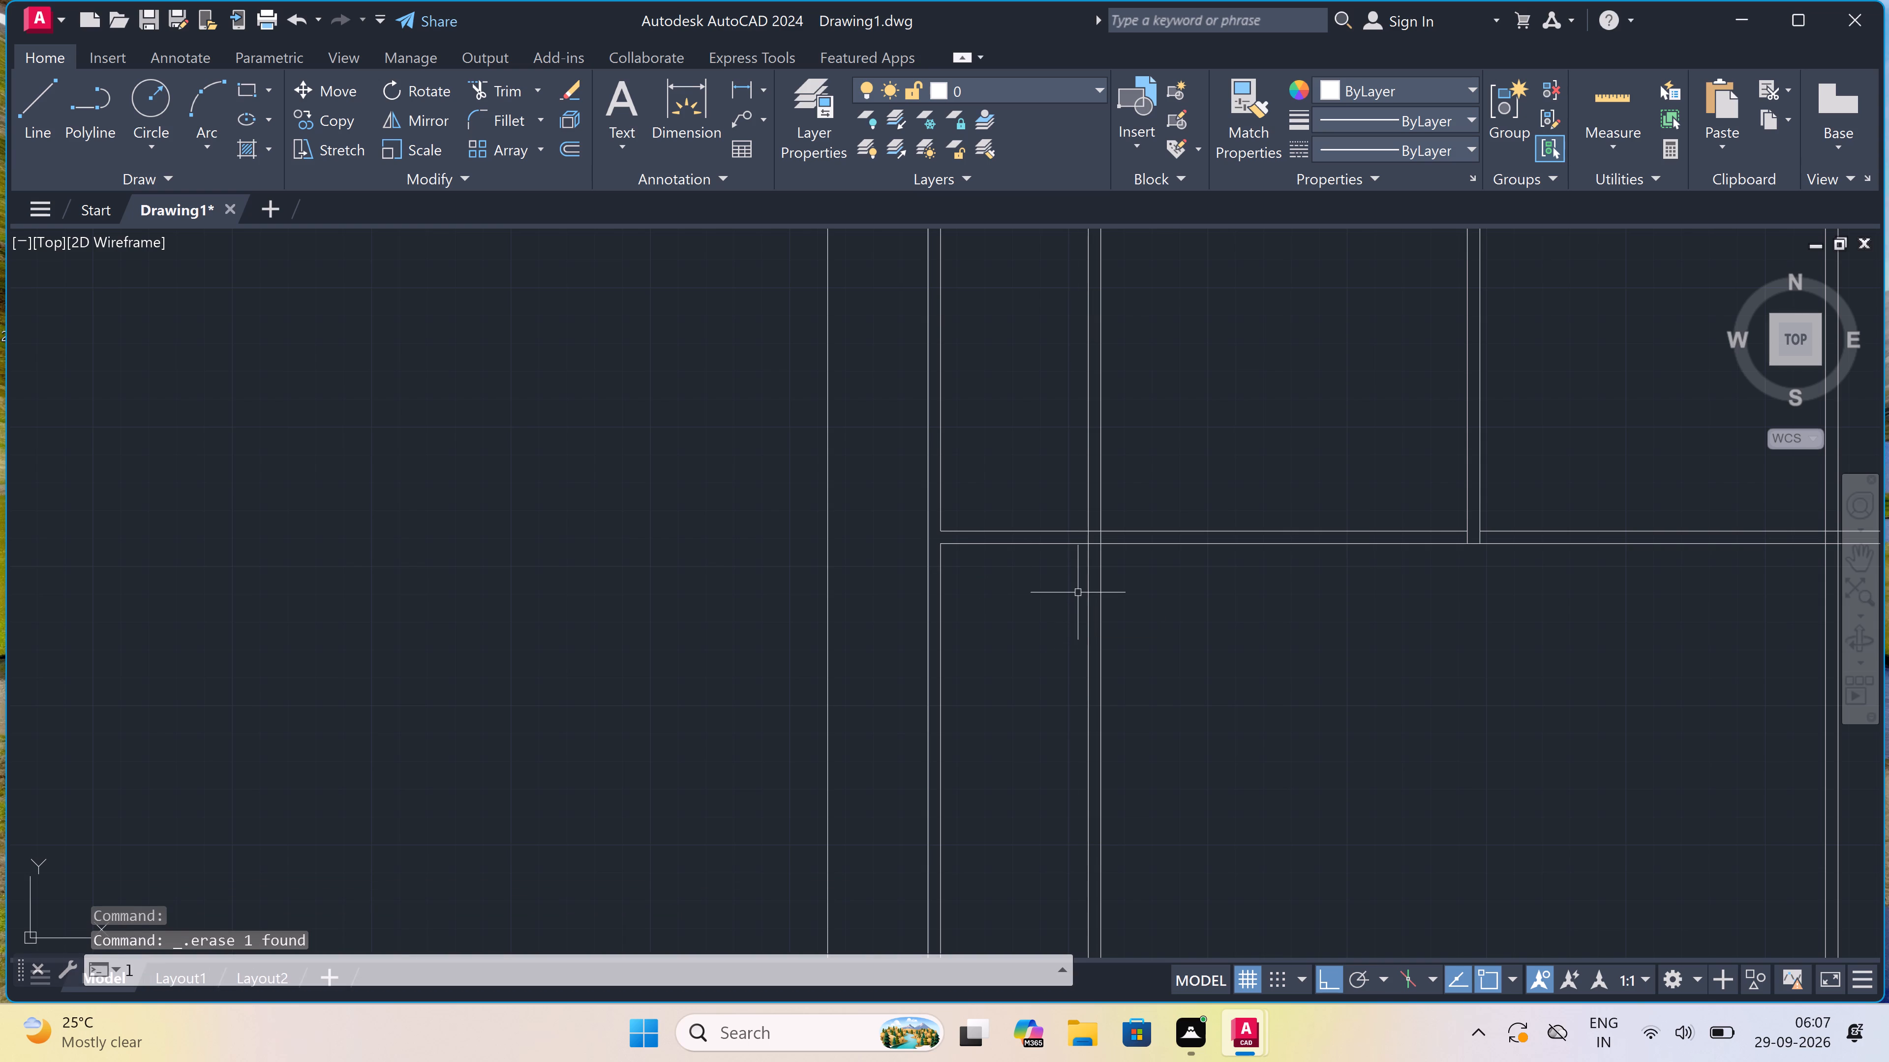
pyautogui.press('space')
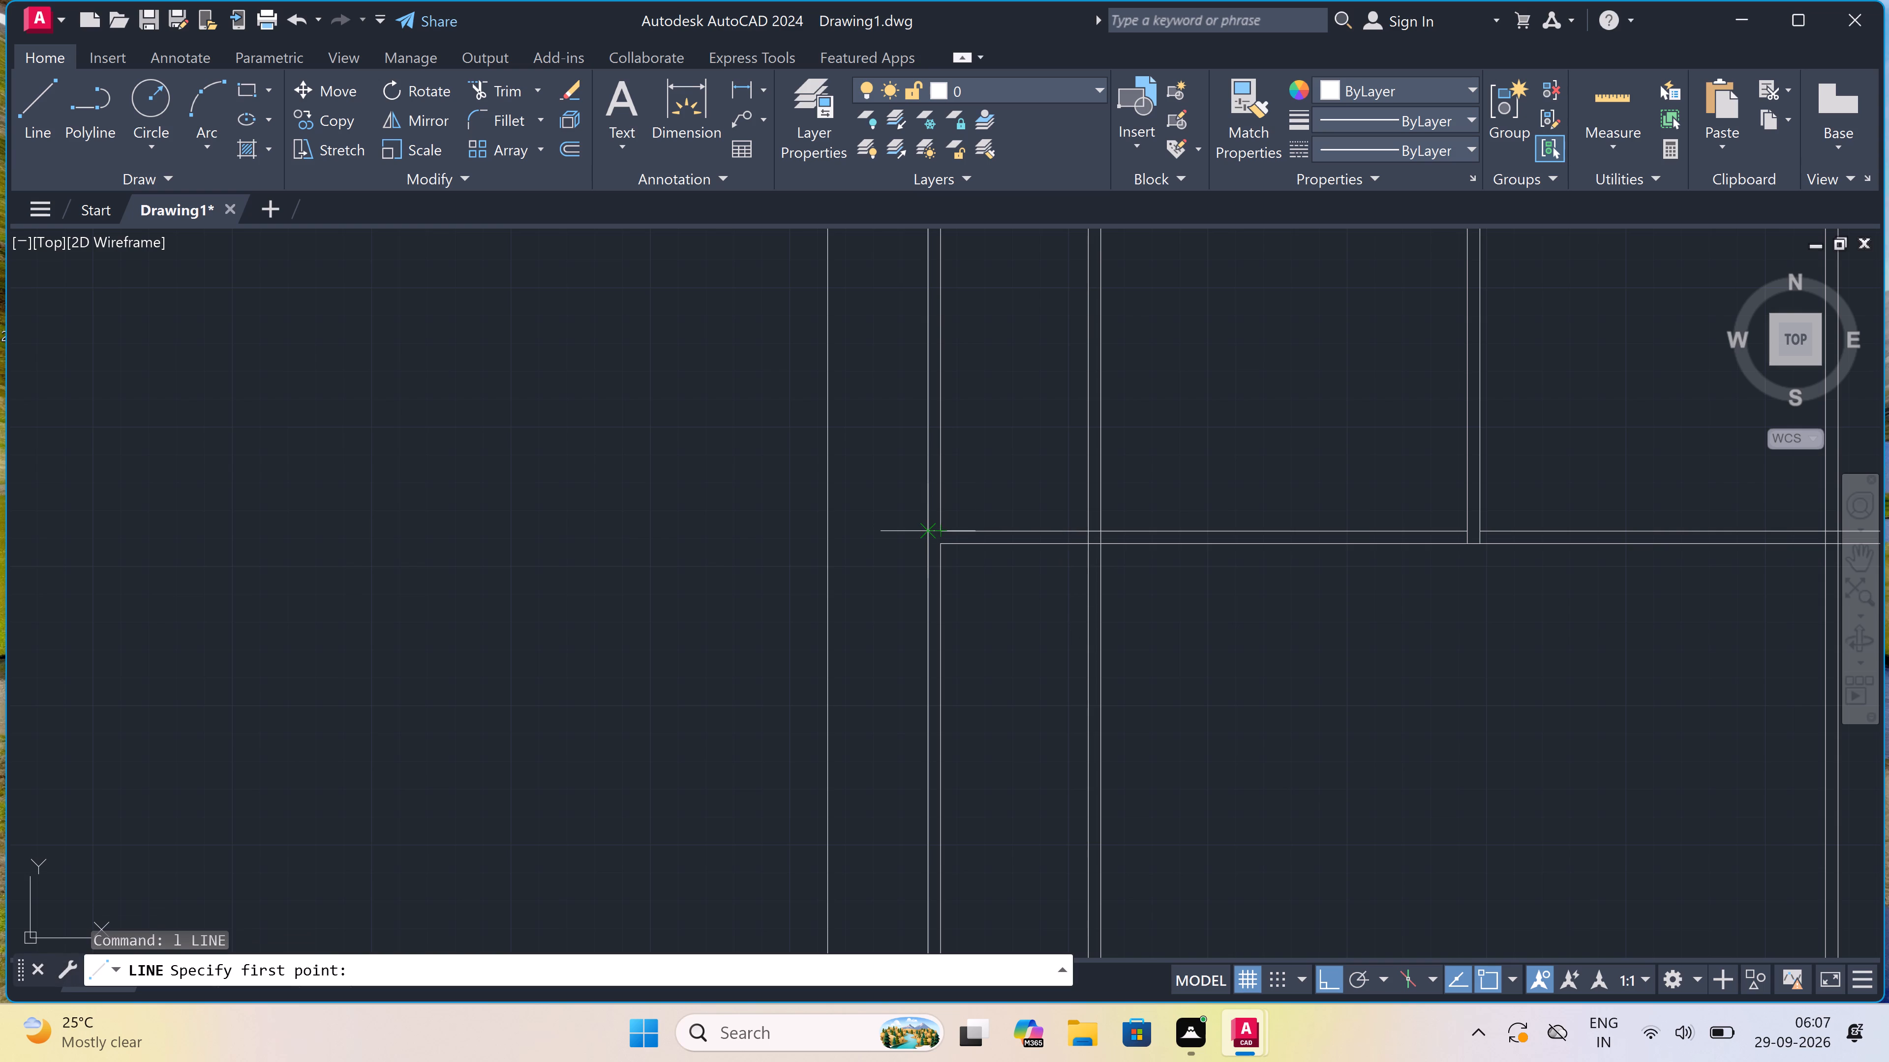
pyautogui.click(921, 525)
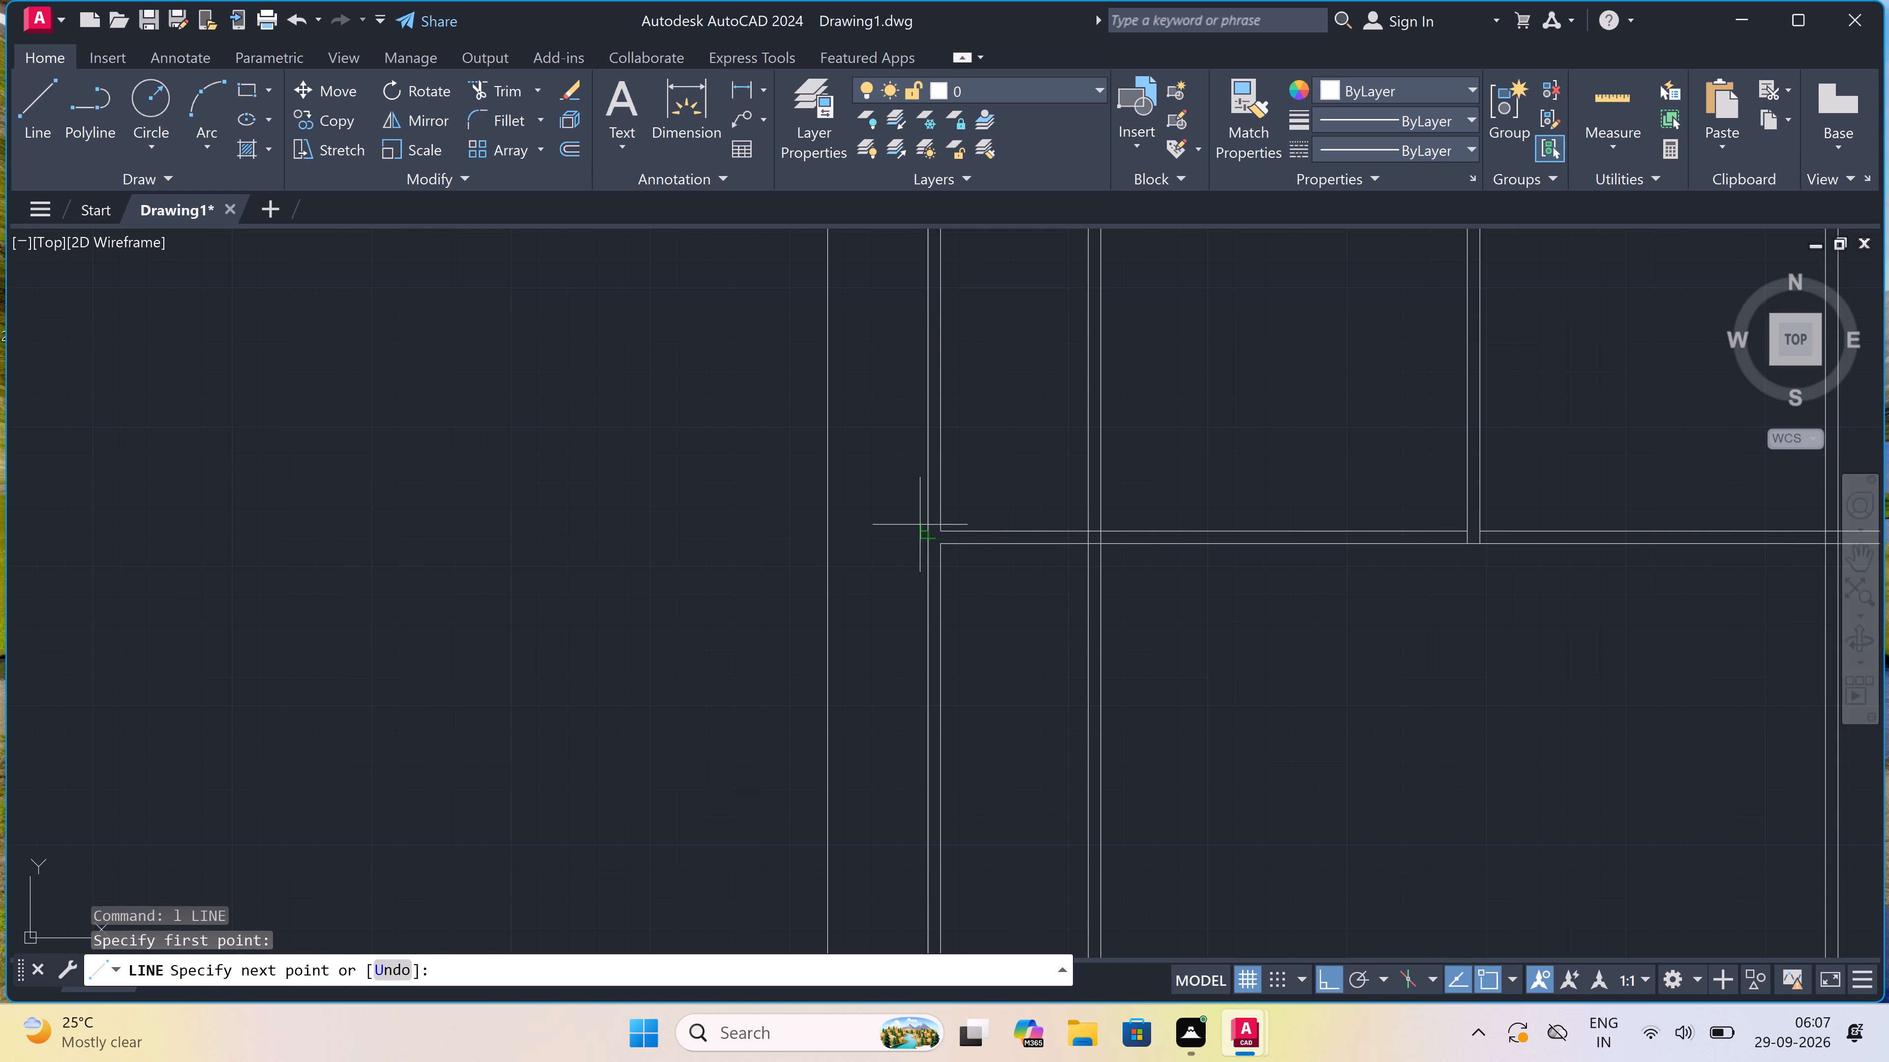
pyautogui.click(824, 531)
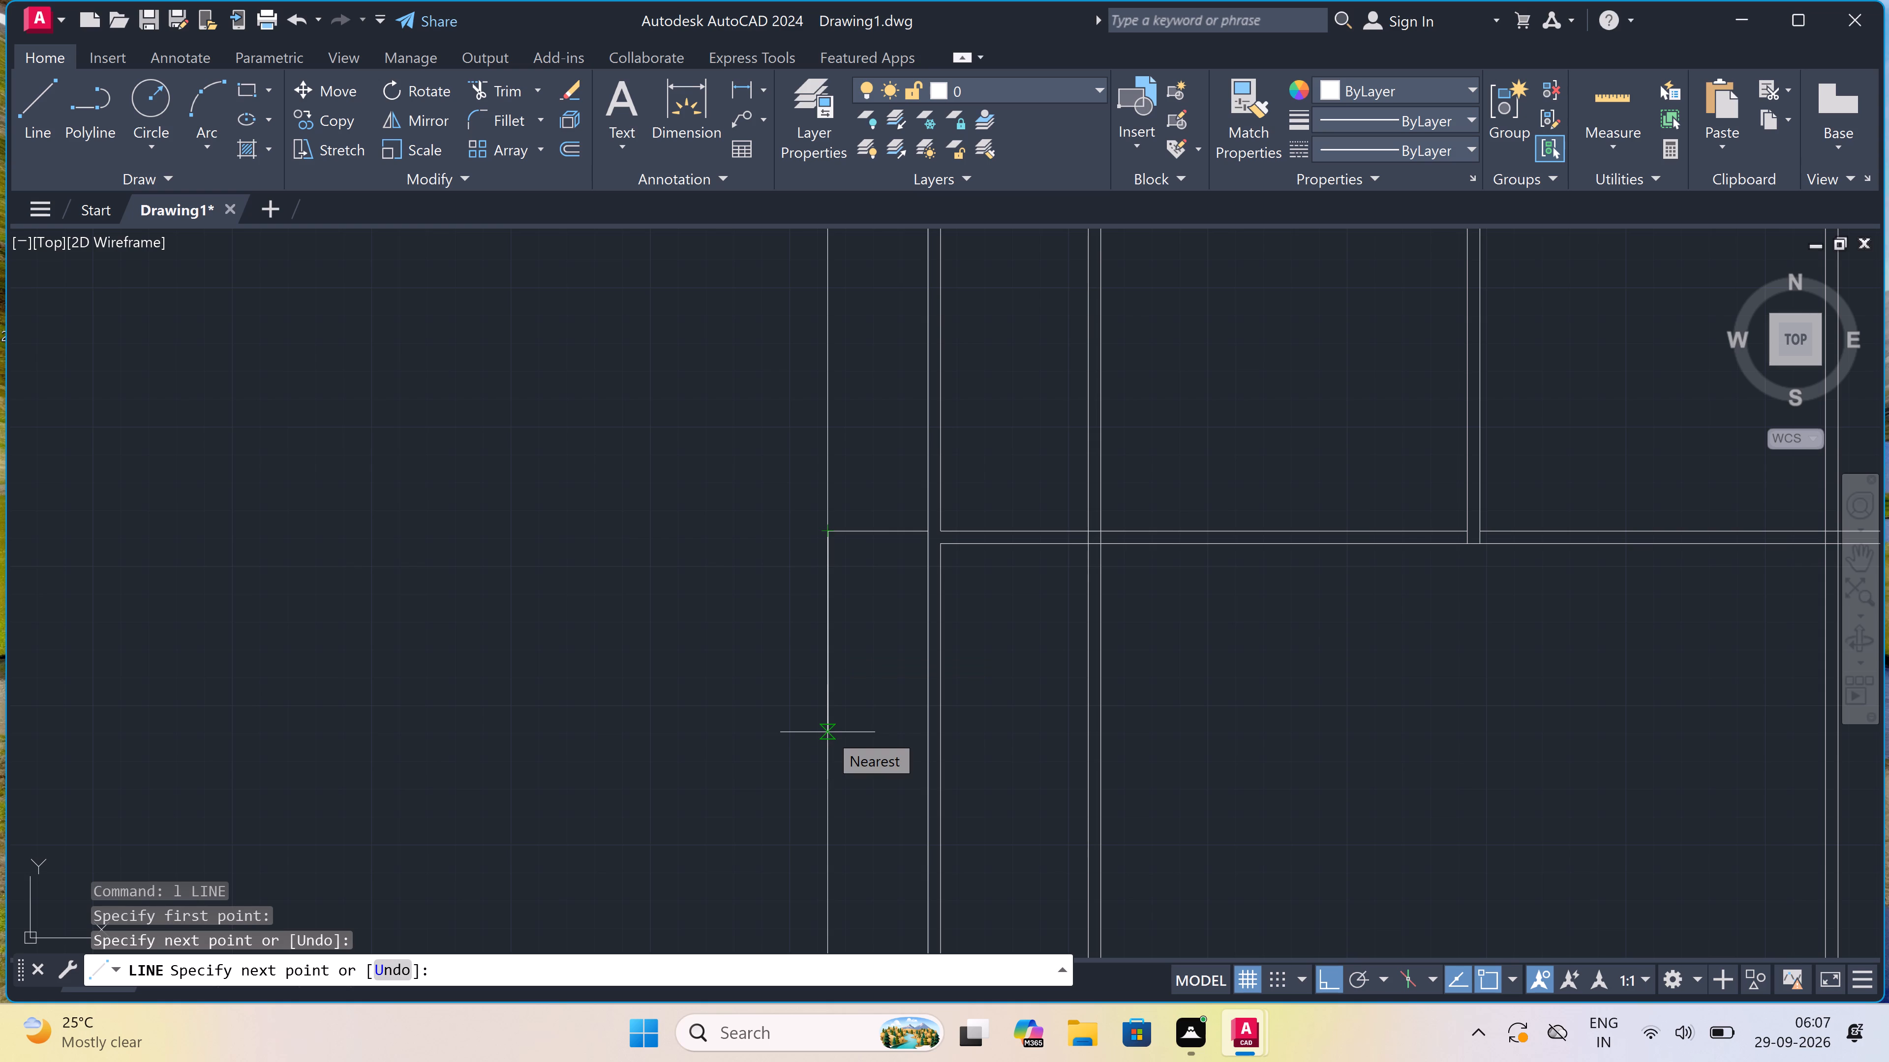
pyautogui.write('4\'6"')
pyautogui.press('space')
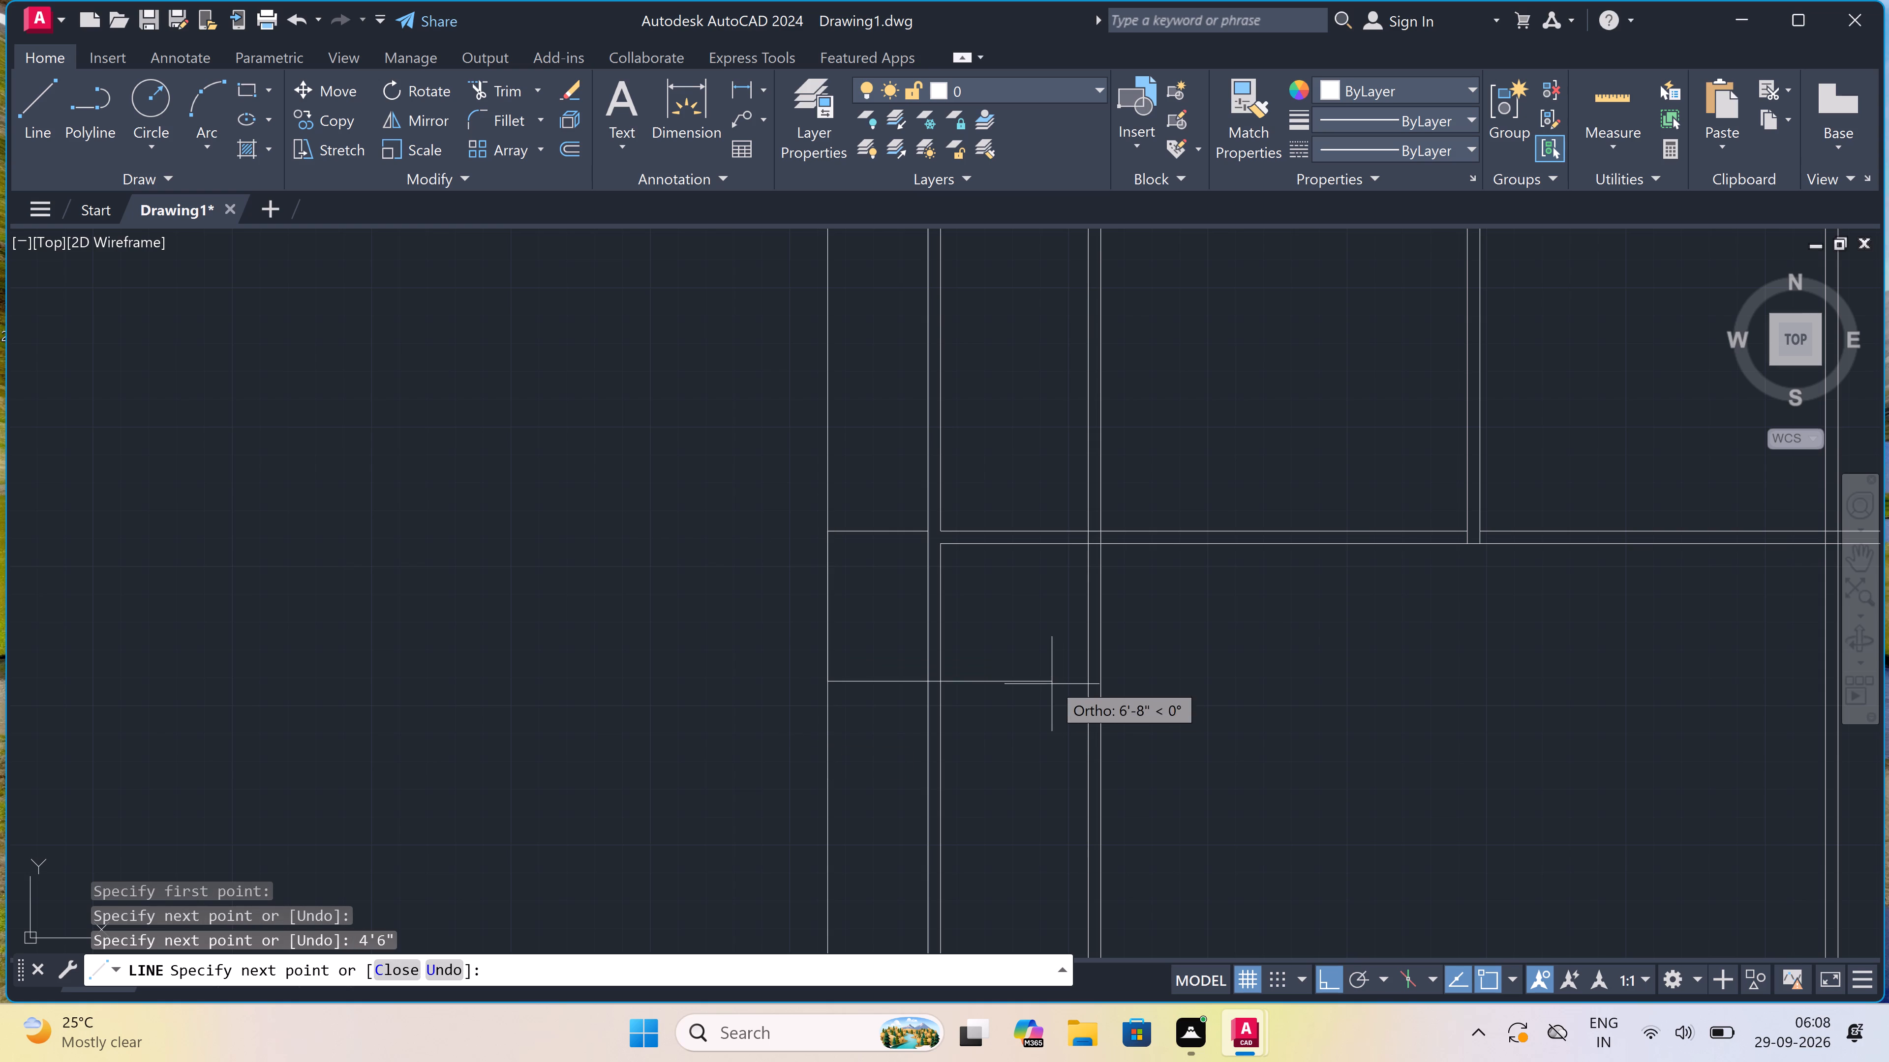
pyautogui.click(928, 683)
pyautogui.press('Escape')
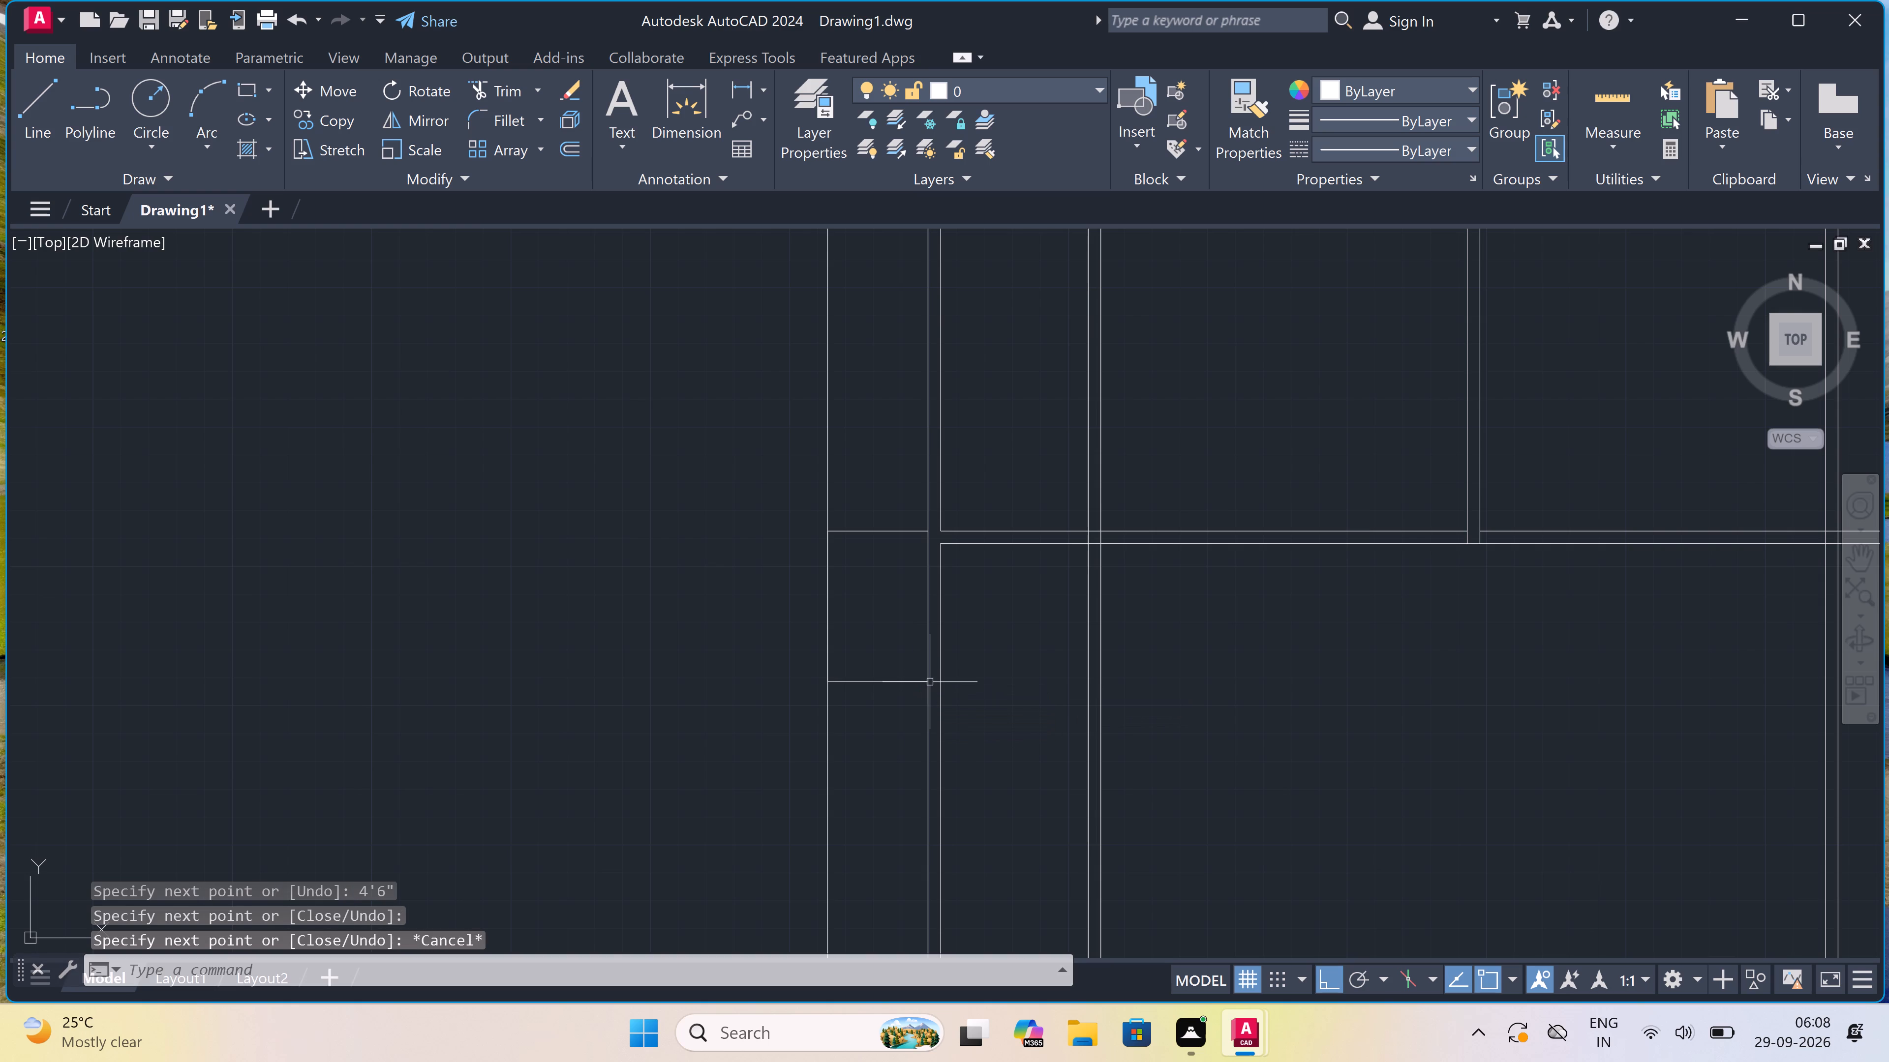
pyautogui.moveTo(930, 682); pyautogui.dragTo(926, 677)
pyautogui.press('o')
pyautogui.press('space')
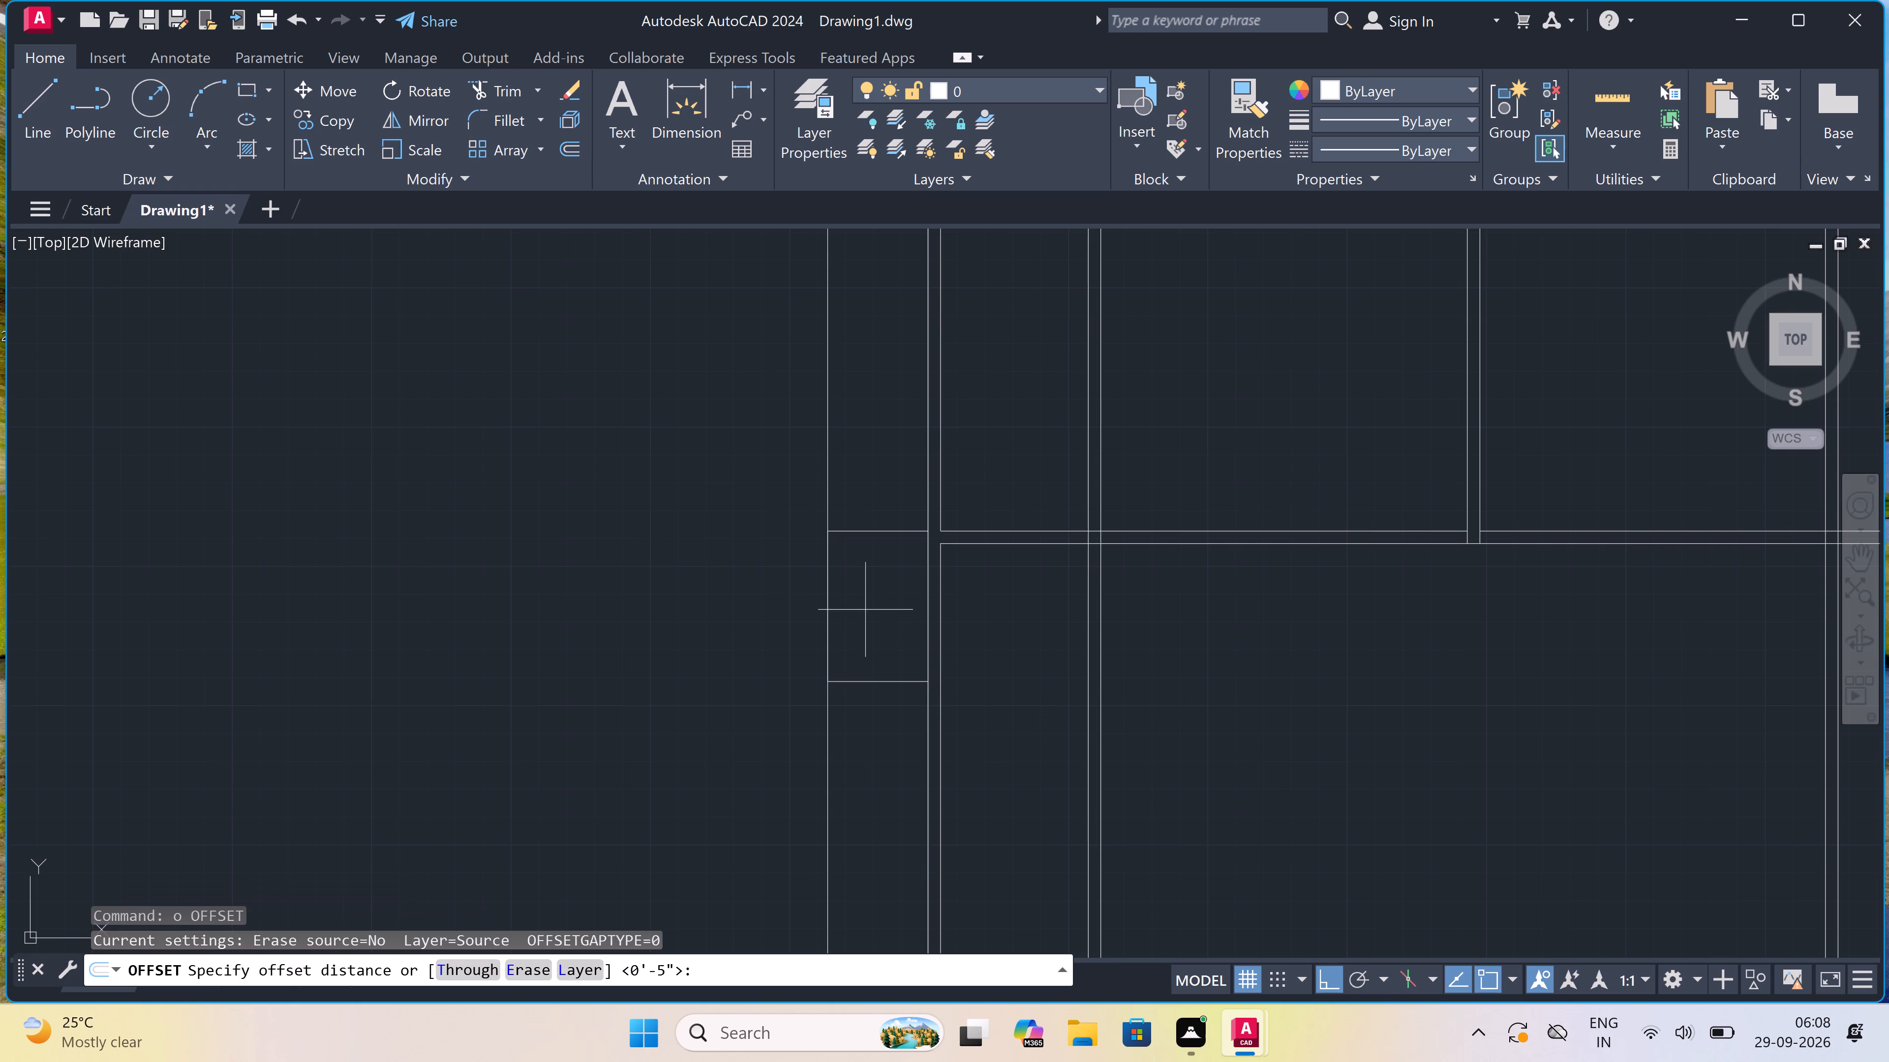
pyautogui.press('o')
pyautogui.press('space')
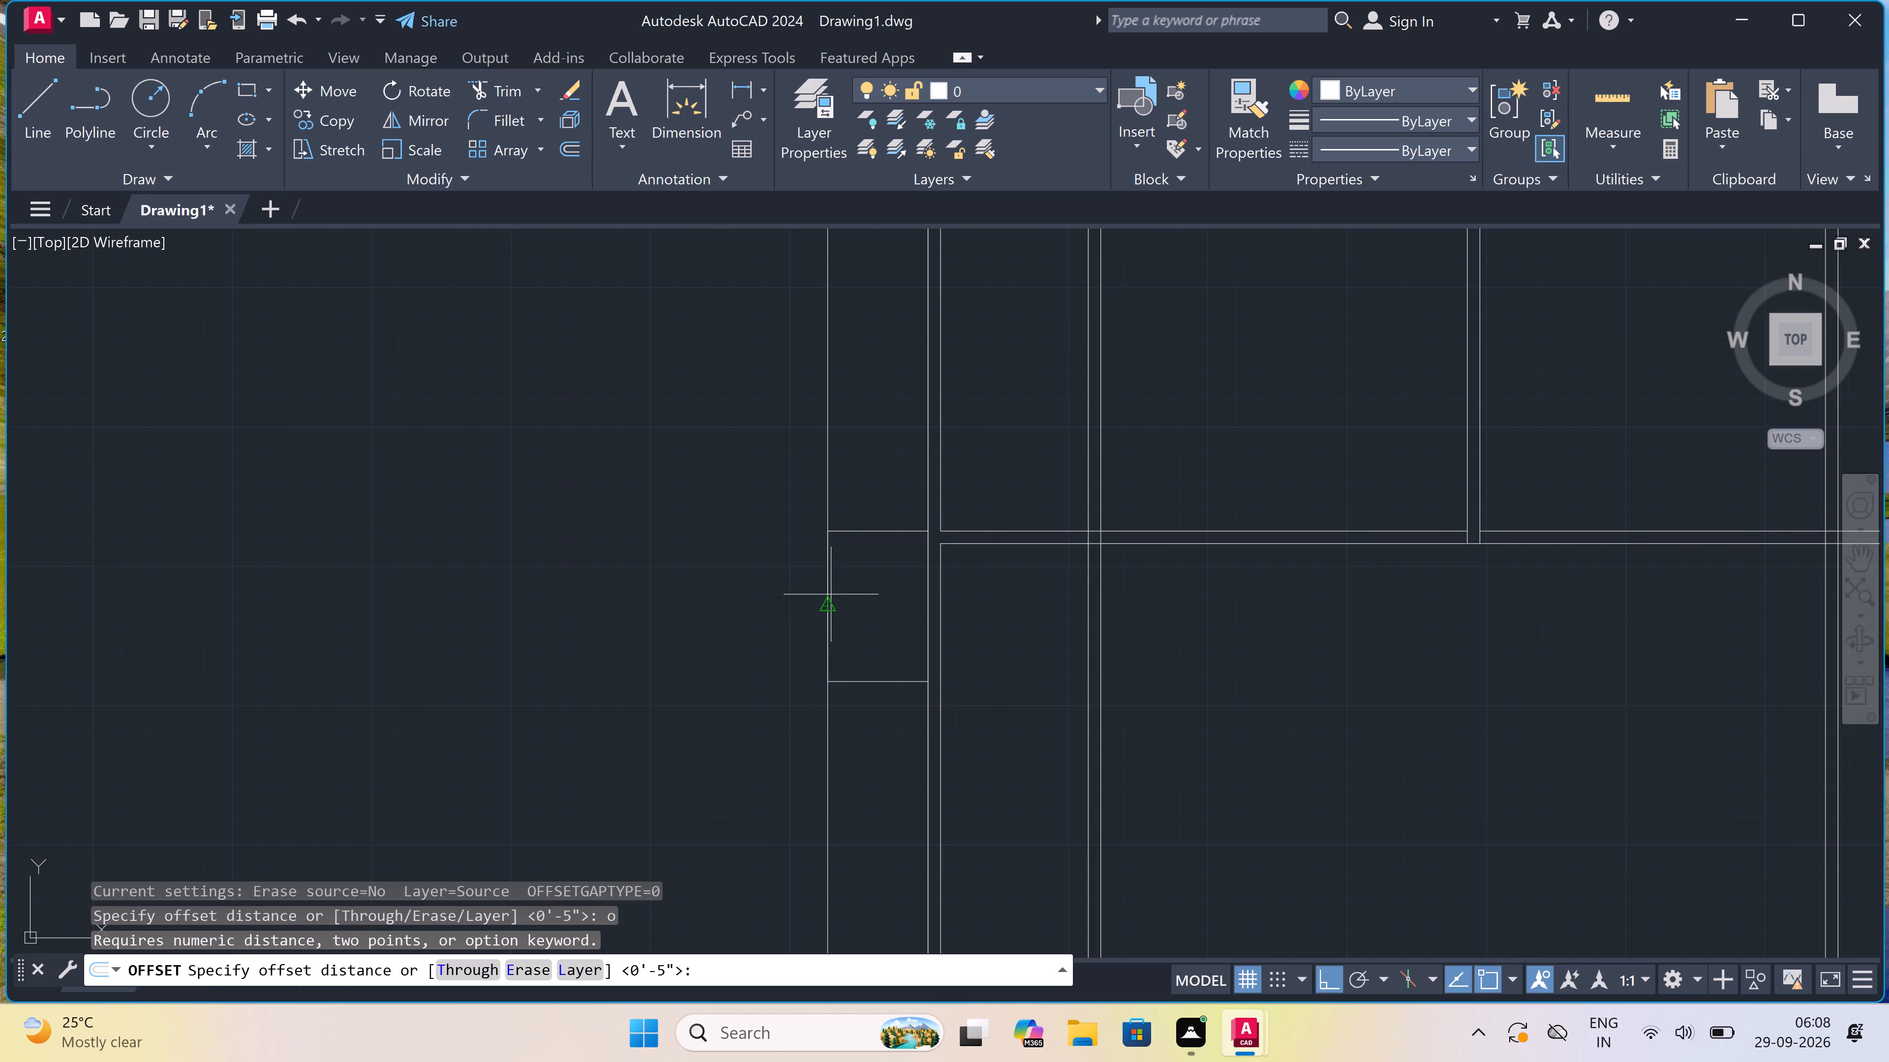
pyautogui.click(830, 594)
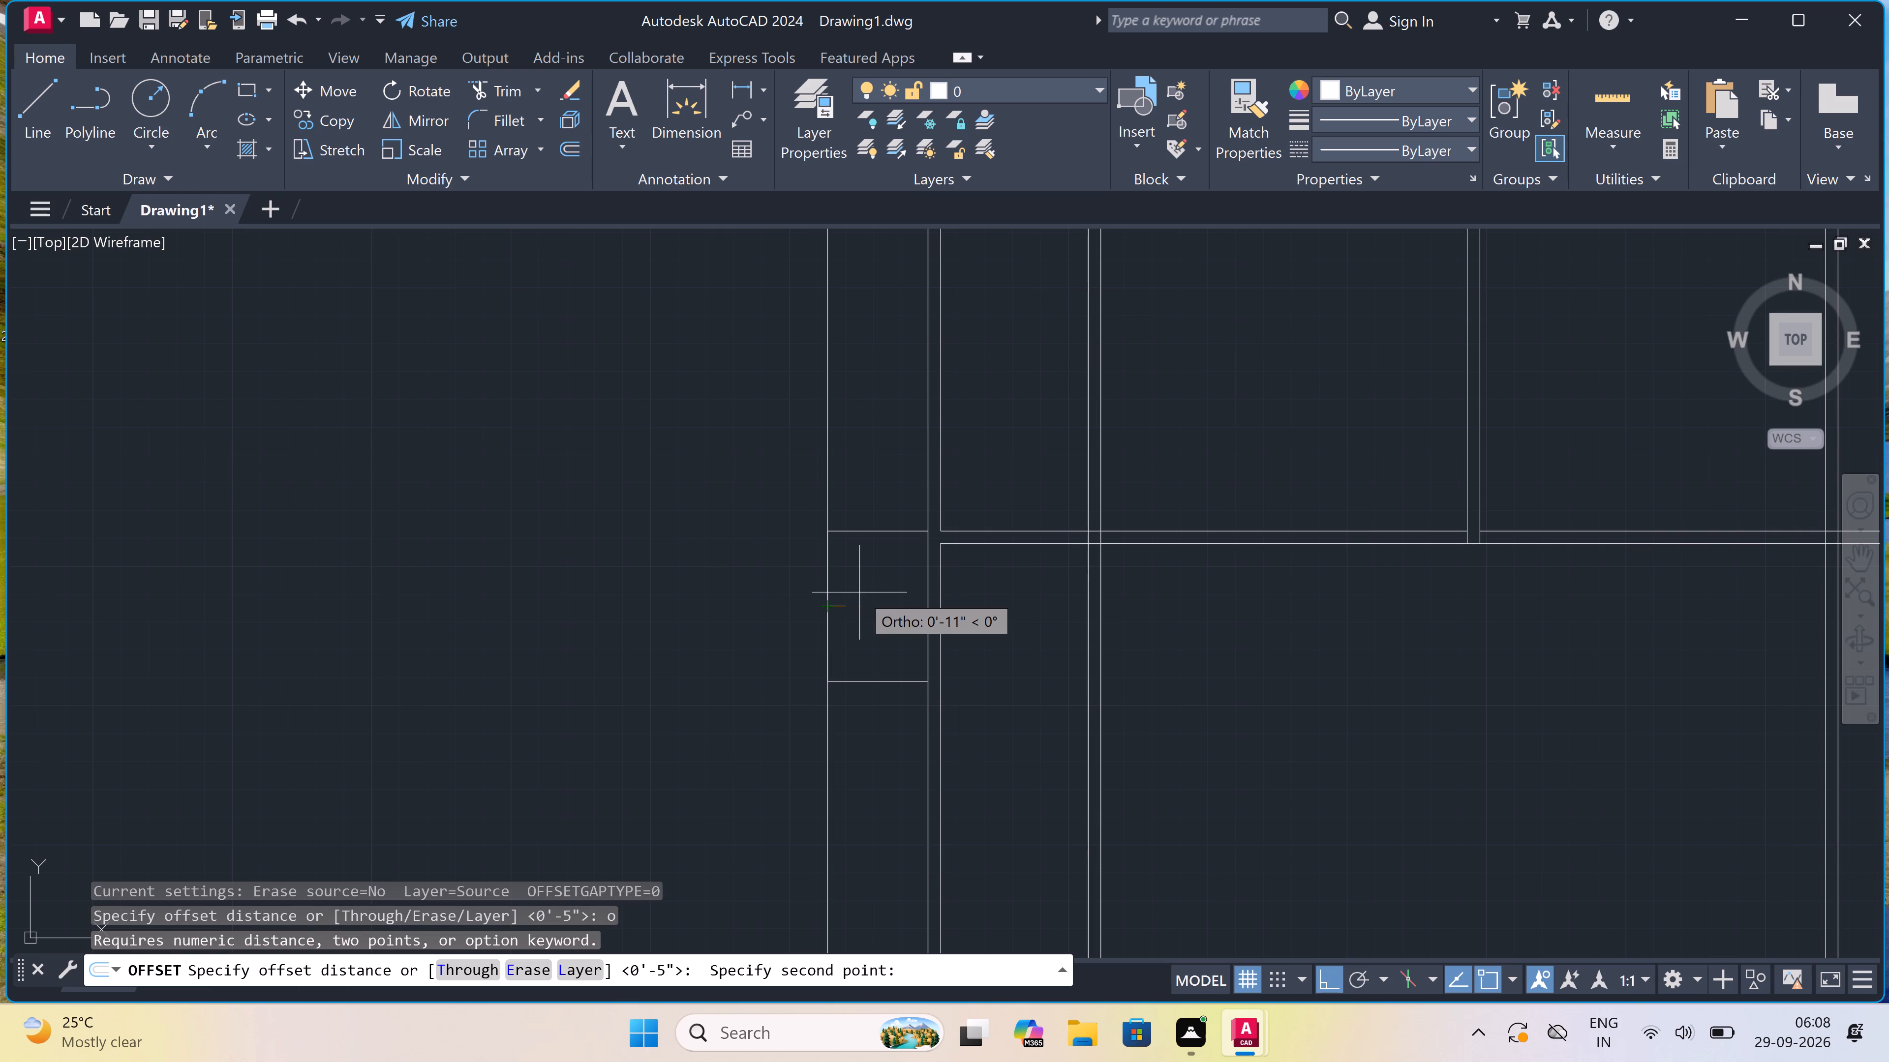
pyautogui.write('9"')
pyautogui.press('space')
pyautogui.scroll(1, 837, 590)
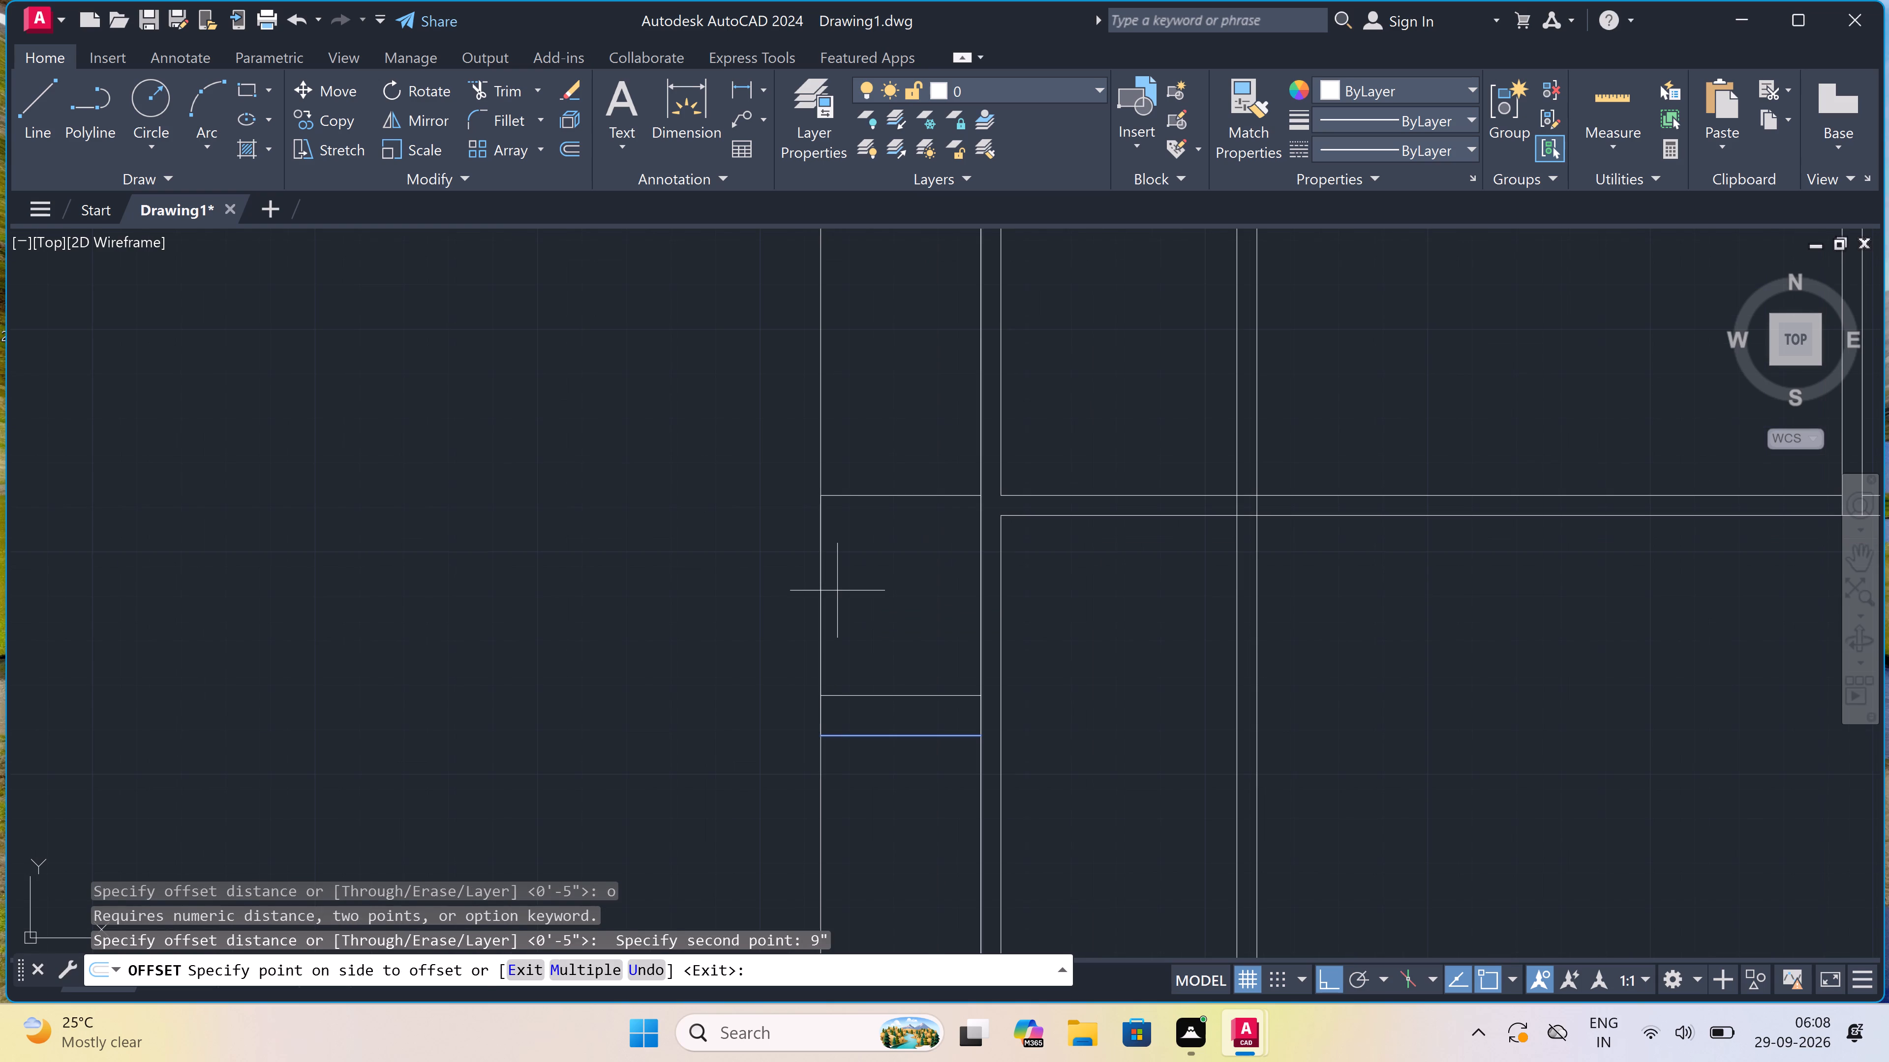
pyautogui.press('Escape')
# Offset the 4'6" vertical side of the box outside the left wall by 9" toward the wall.
pyautogui.press('o')
pyautogui.press('space')
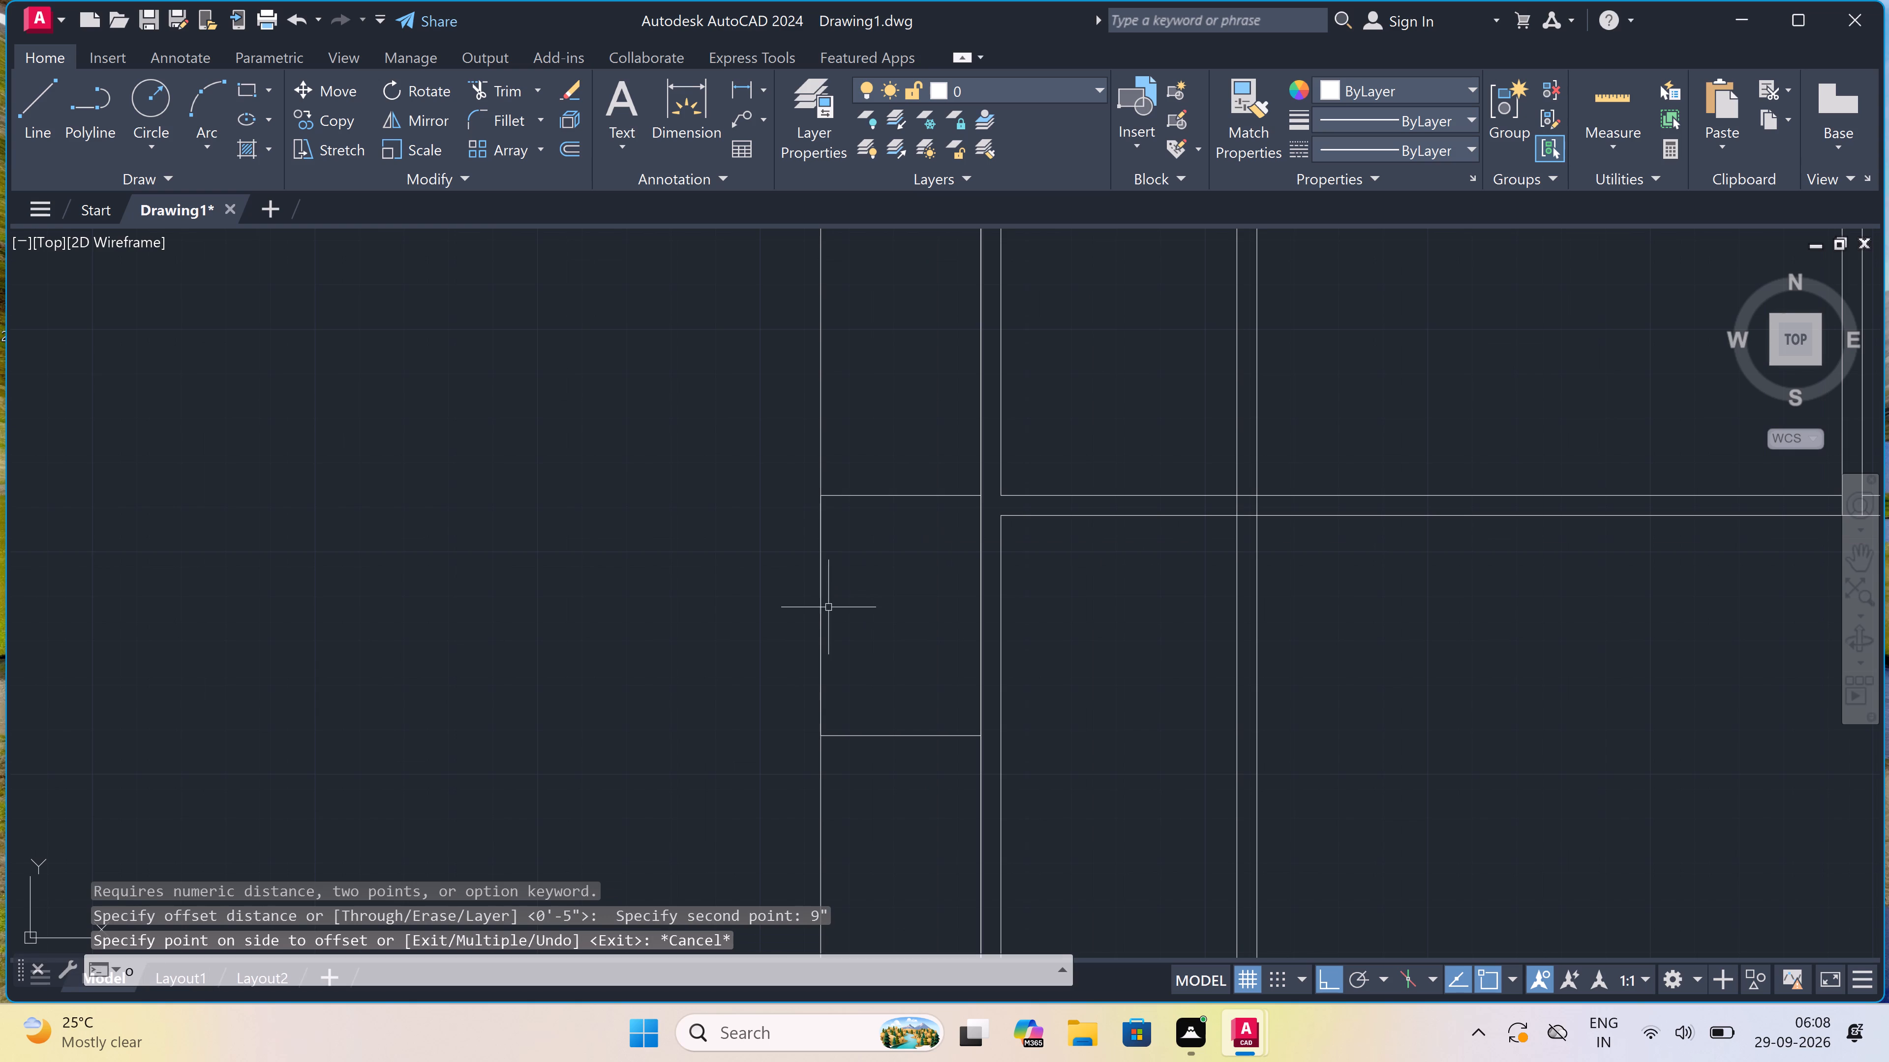
pyautogui.click(828, 608)
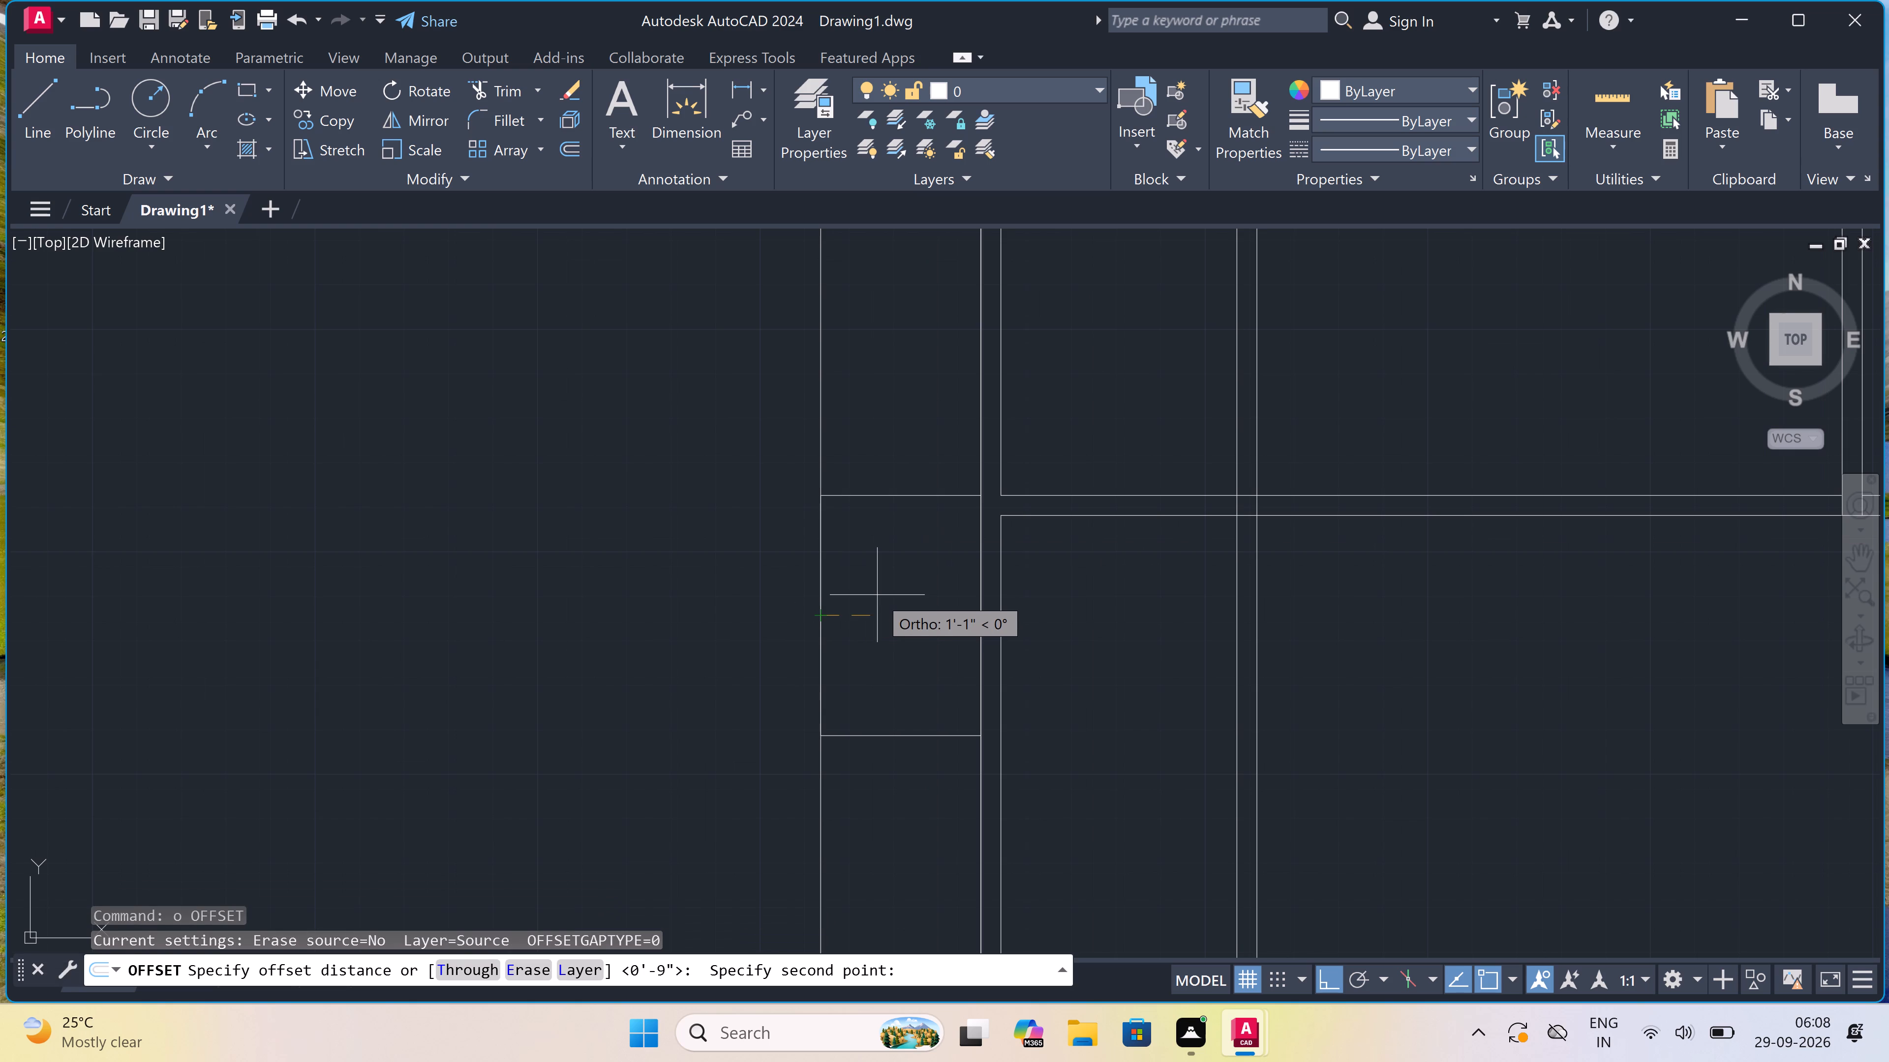
pyautogui.press('9')
pyautogui.hotkey('shift', '"')
pyautogui.press('space')
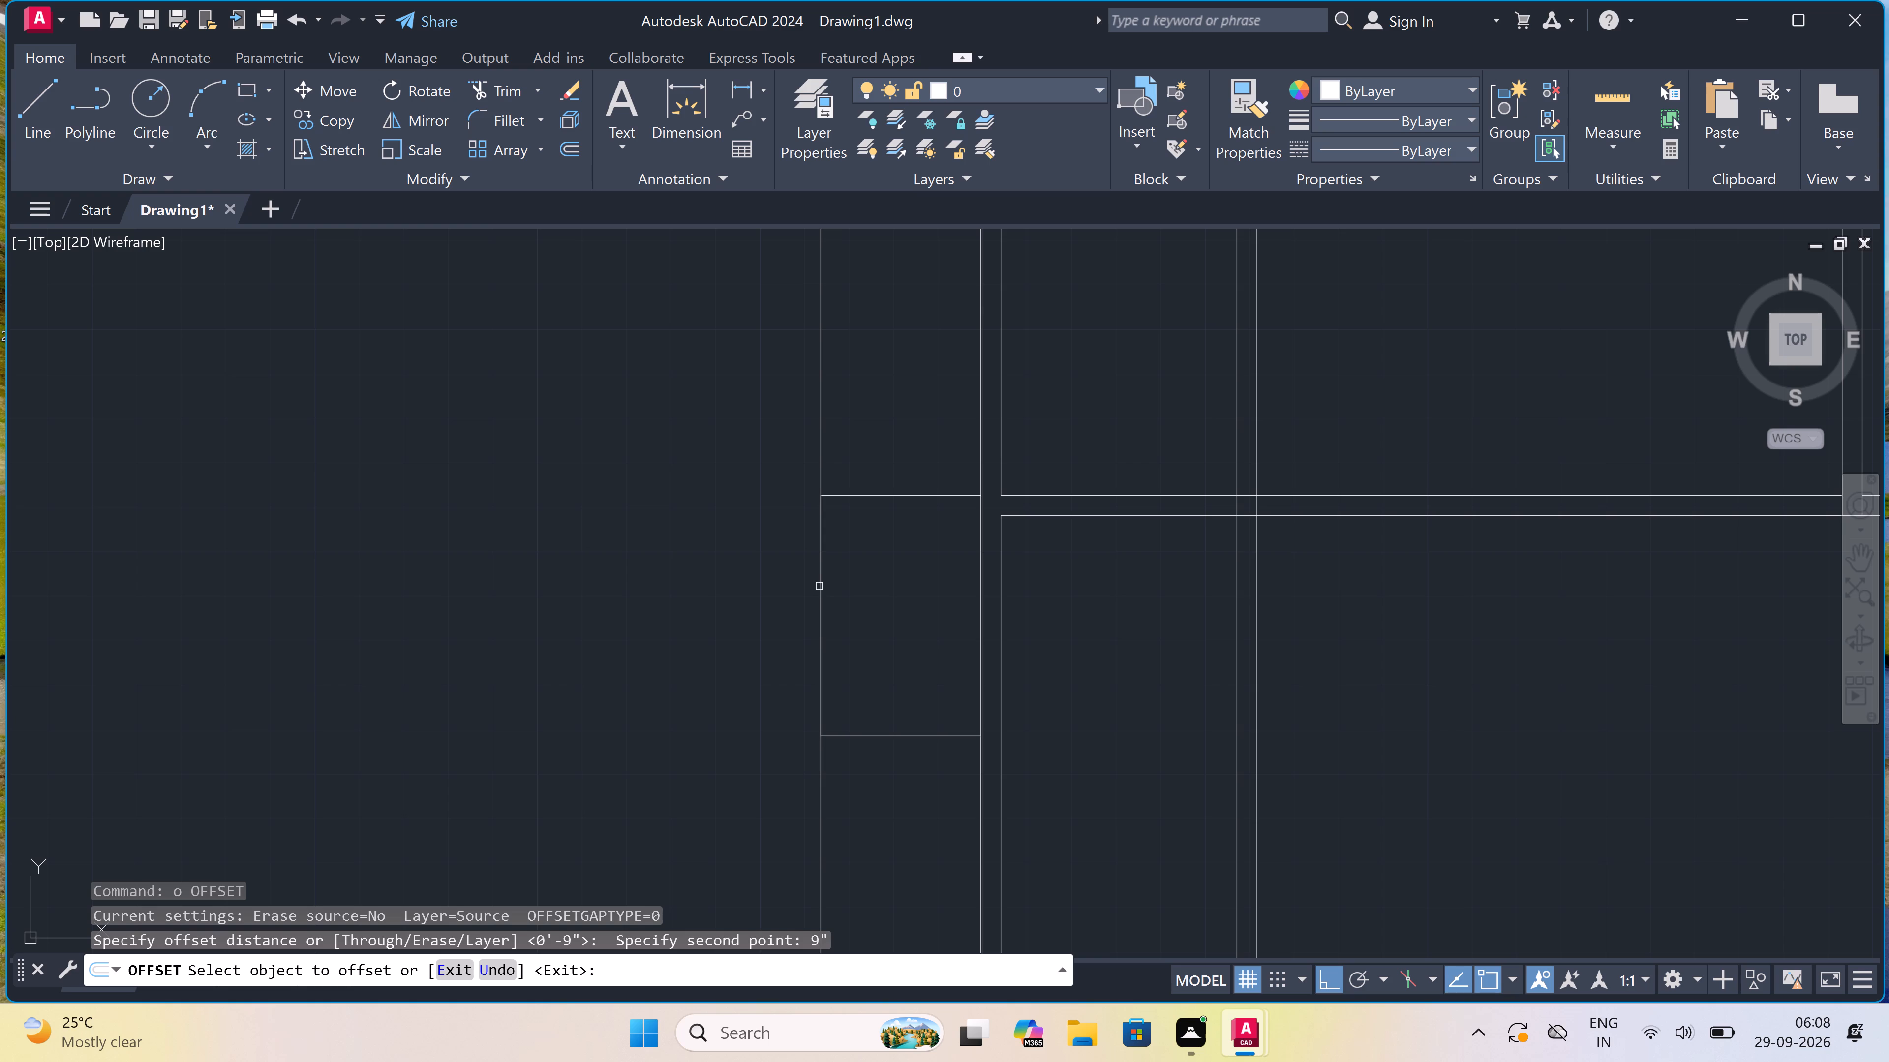
pyautogui.click(821, 590)
pyautogui.click(851, 582)
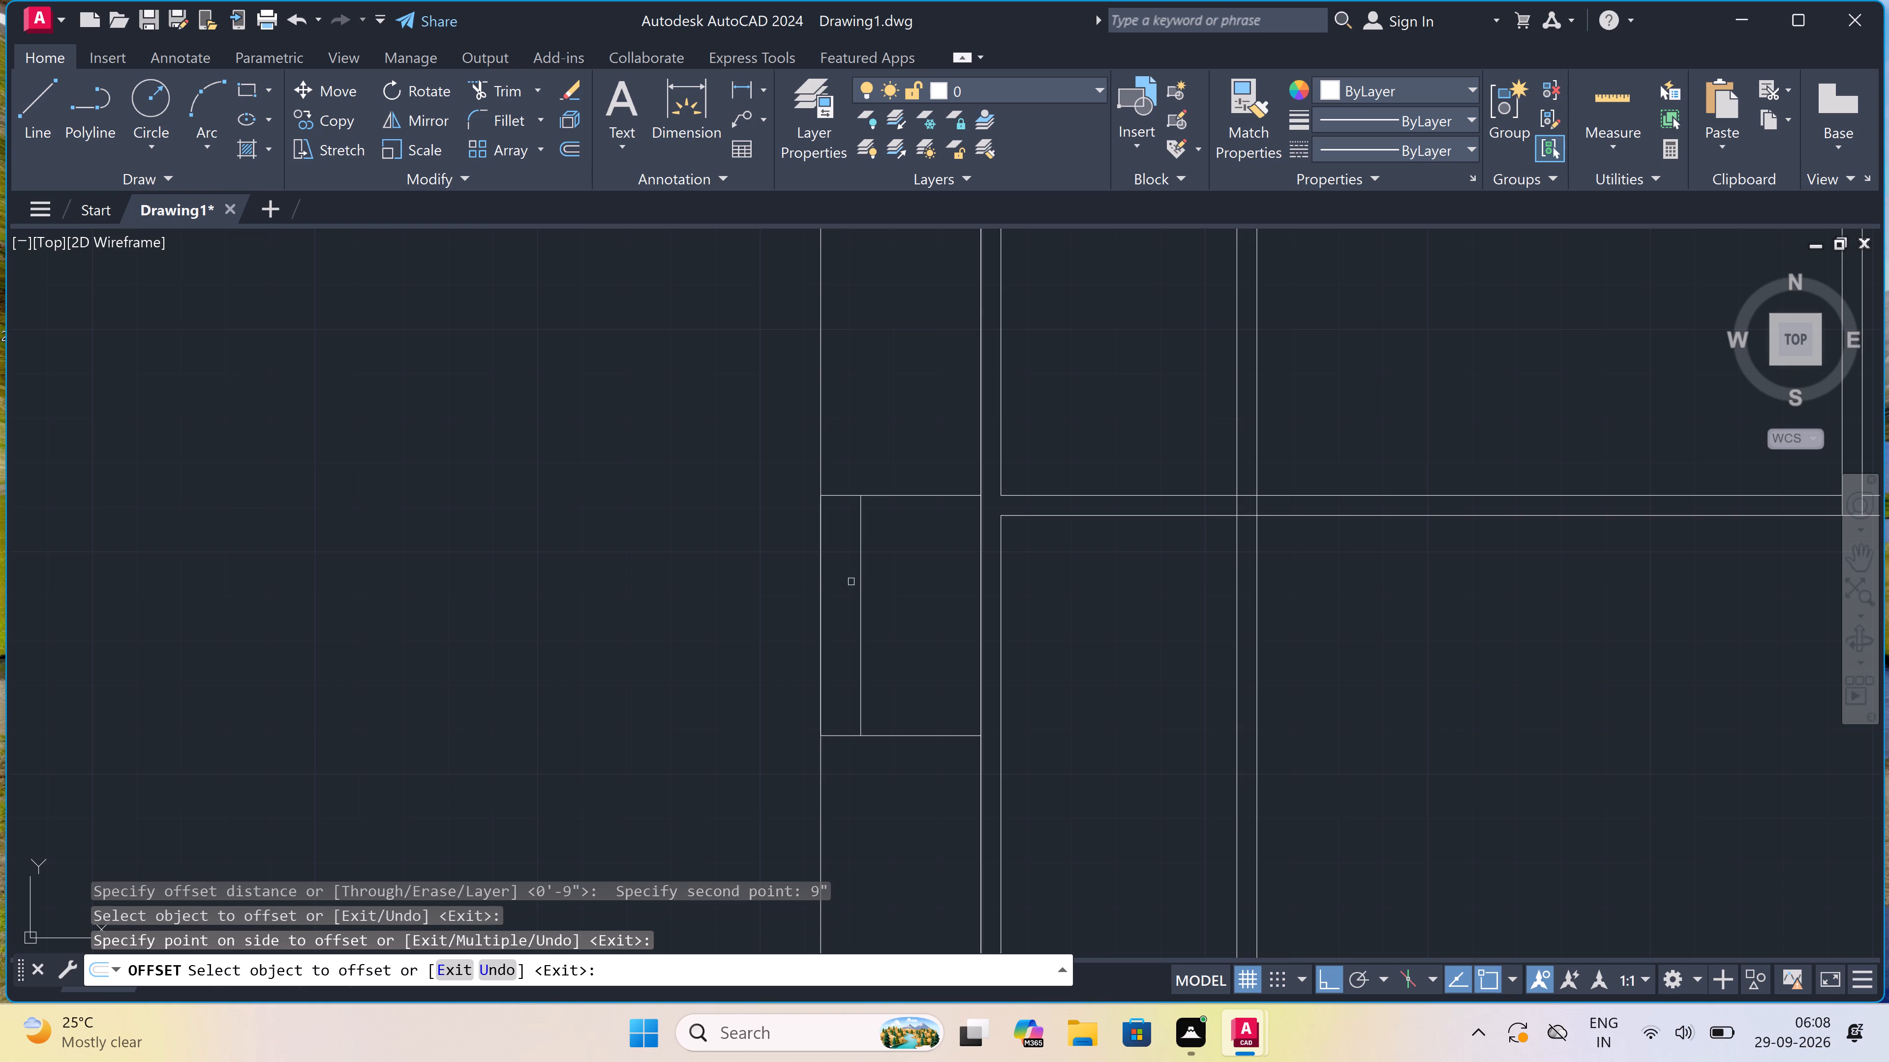
# Extend the side box's horizontal edges through the left wall: the upper to the partition line, the lower to the vertical pair's far line.
pyautogui.press('Escape')
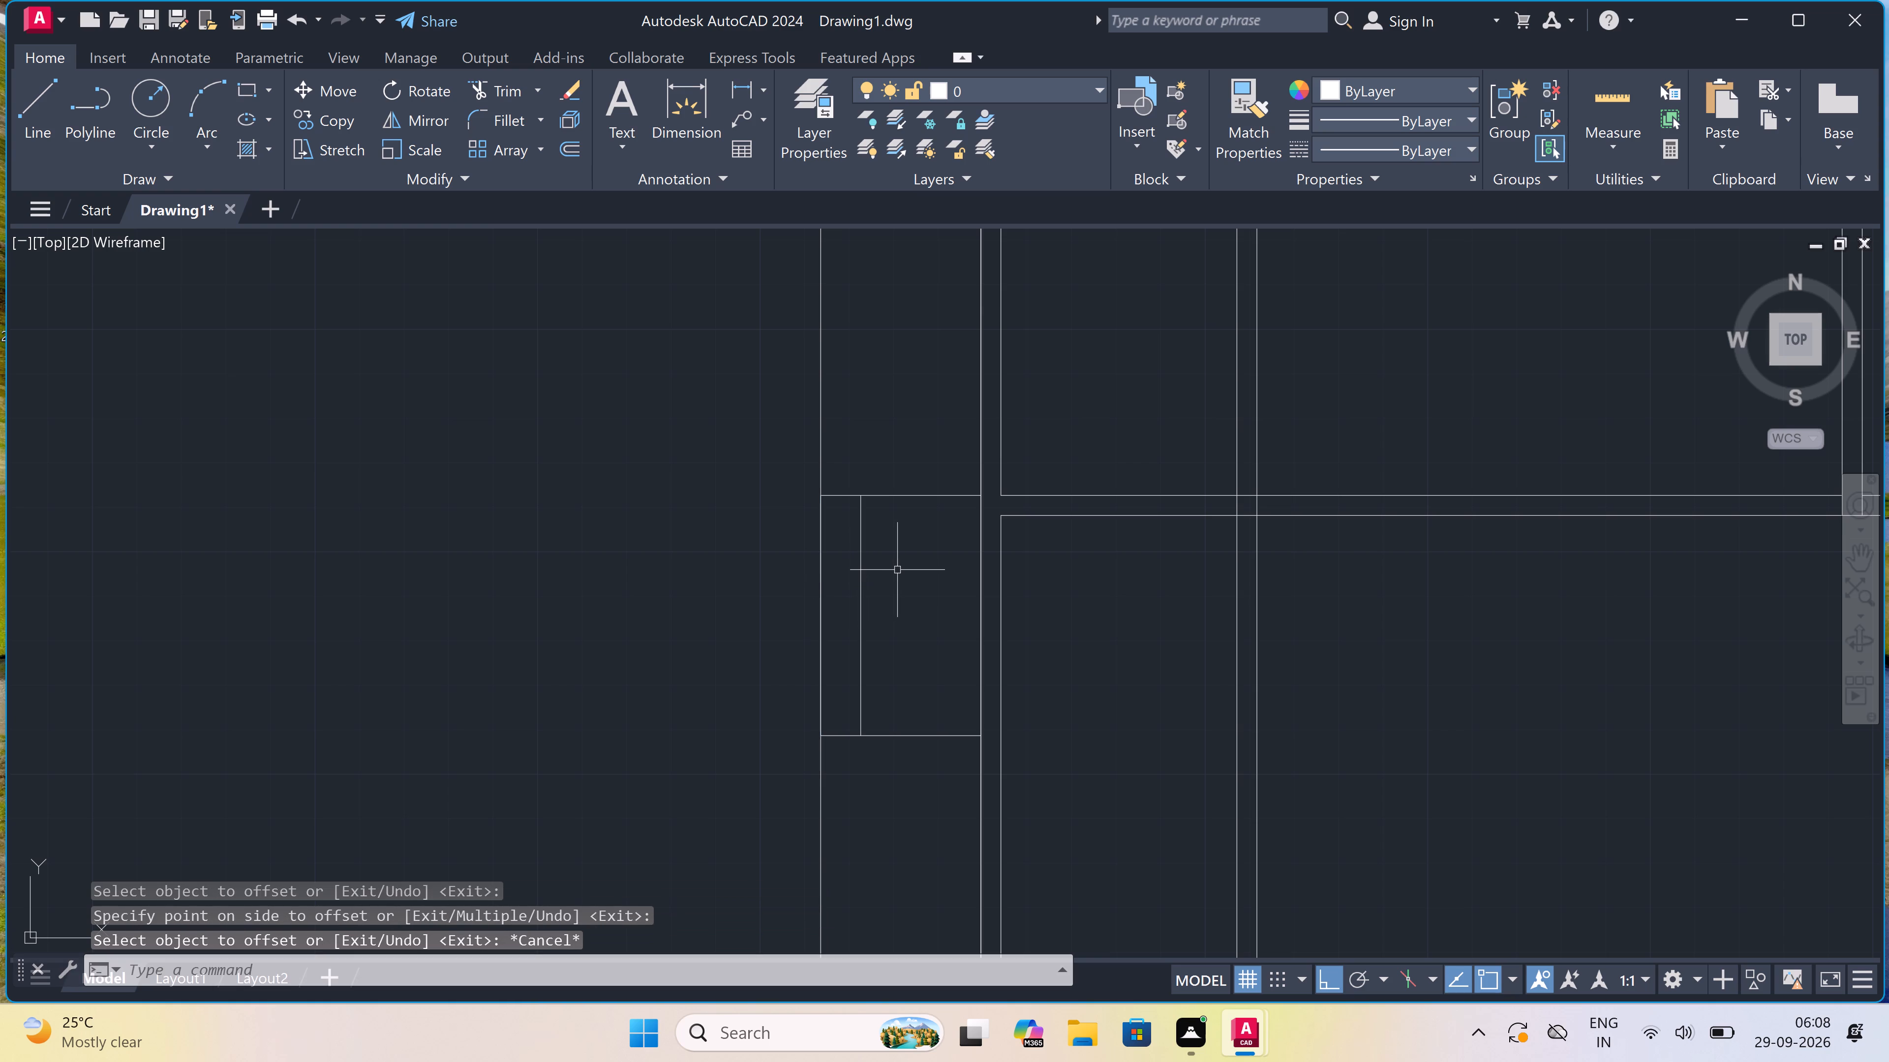
pyautogui.write('ex')
pyautogui.press('space')
pyautogui.click(951, 483)
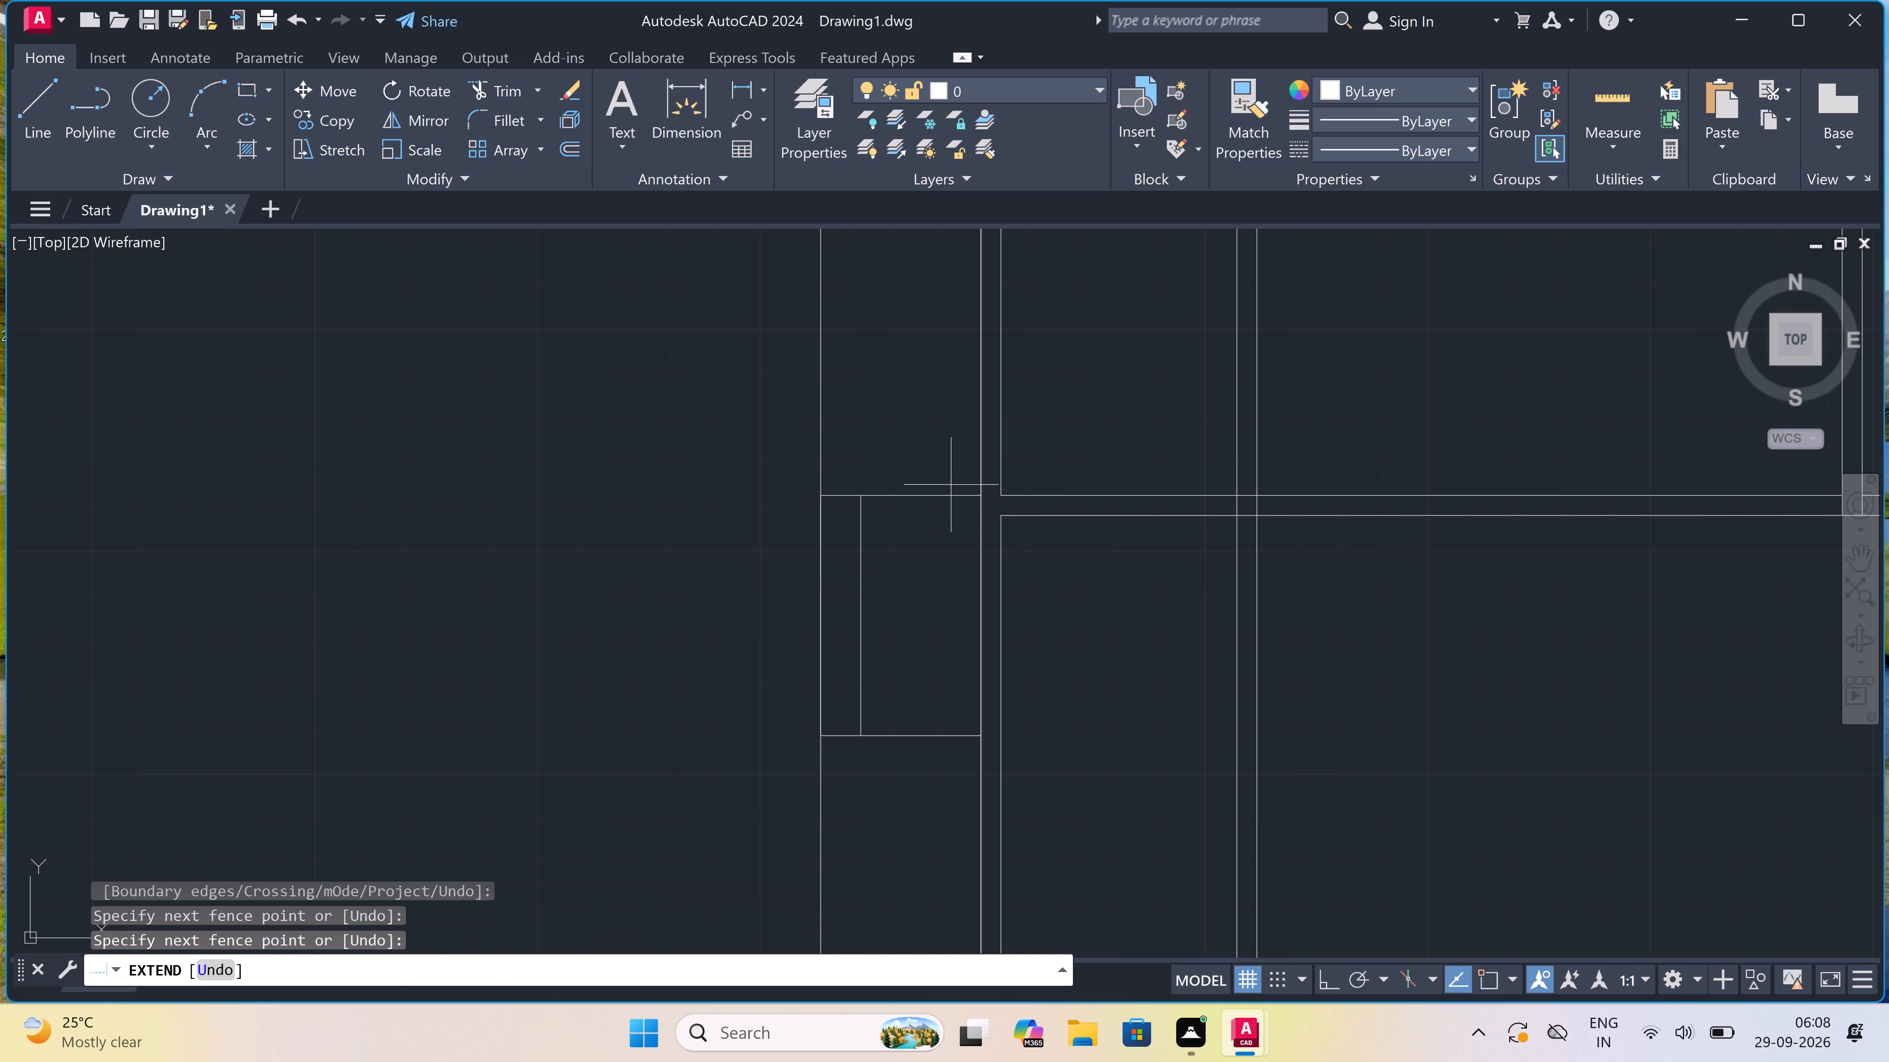
pyautogui.moveTo(960, 548); pyautogui.dragTo(958, 560)
pyautogui.moveTo(950, 721); pyautogui.dragTo(949, 730)
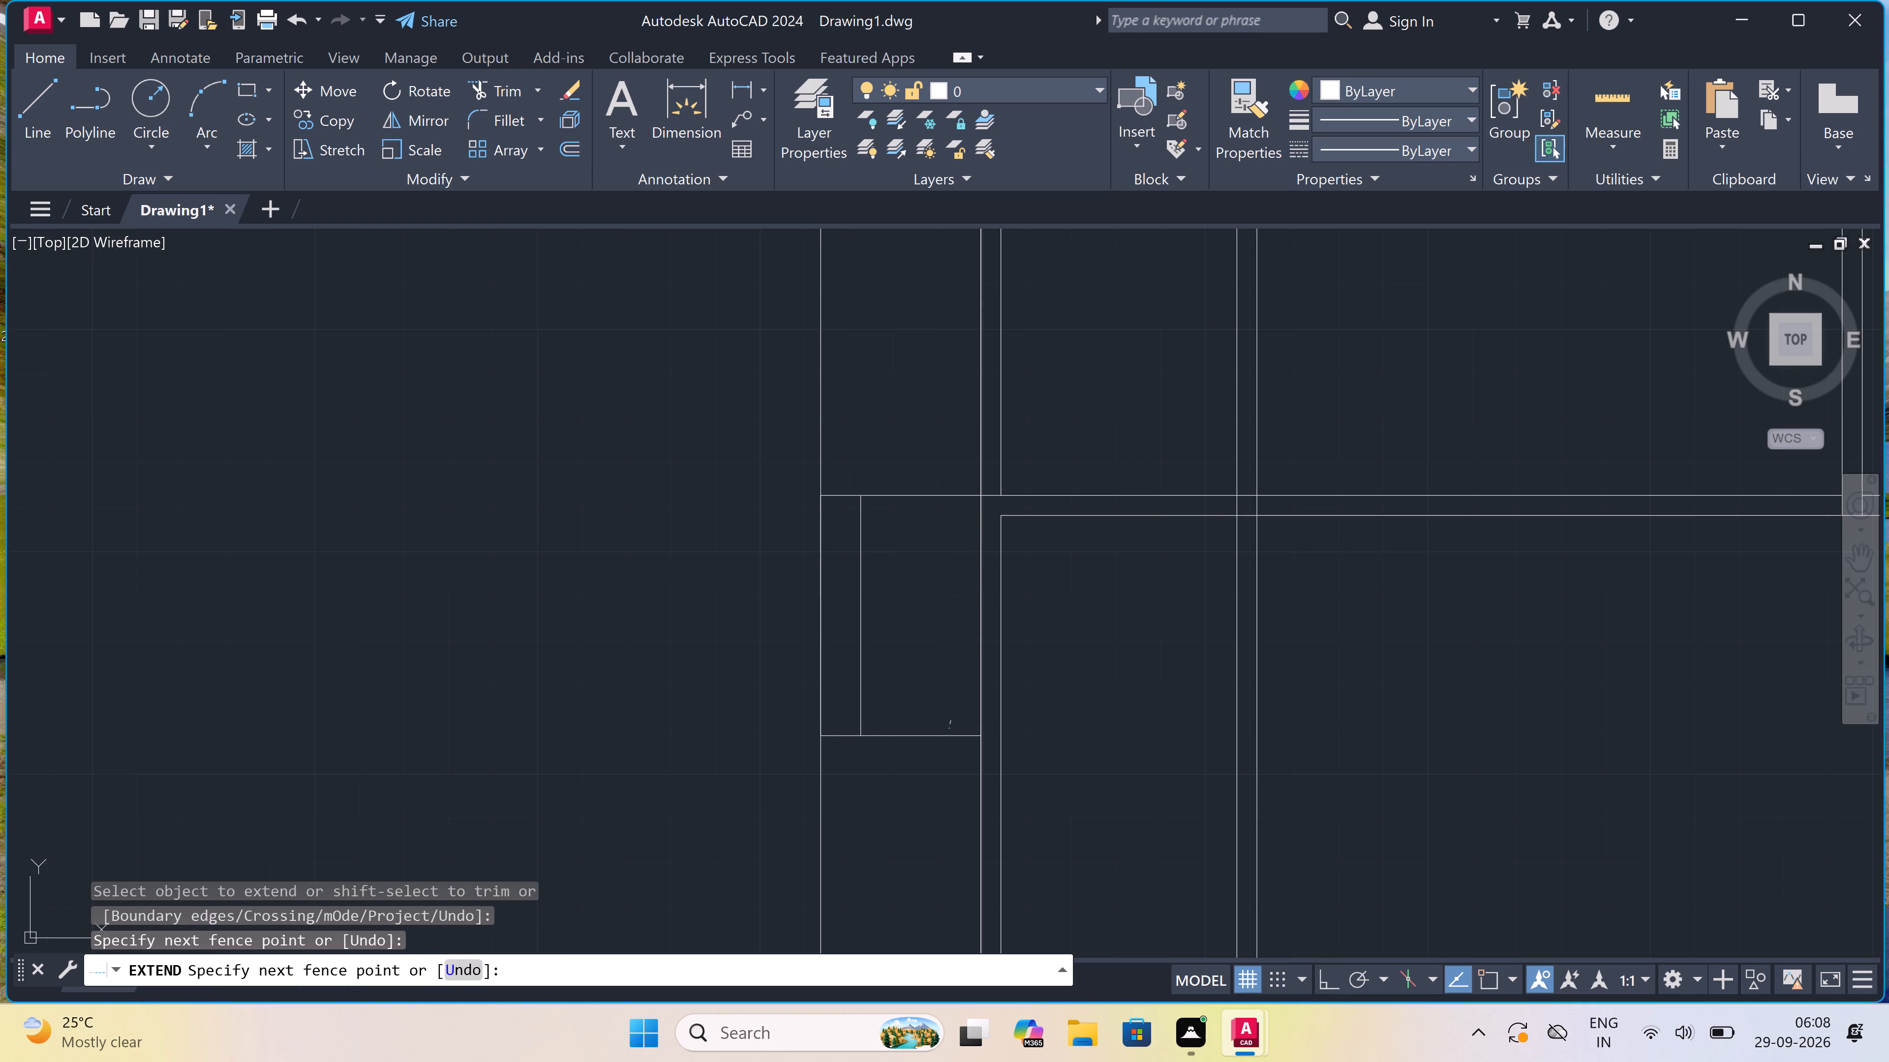
pyautogui.click(944, 796)
pyautogui.click(944, 428)
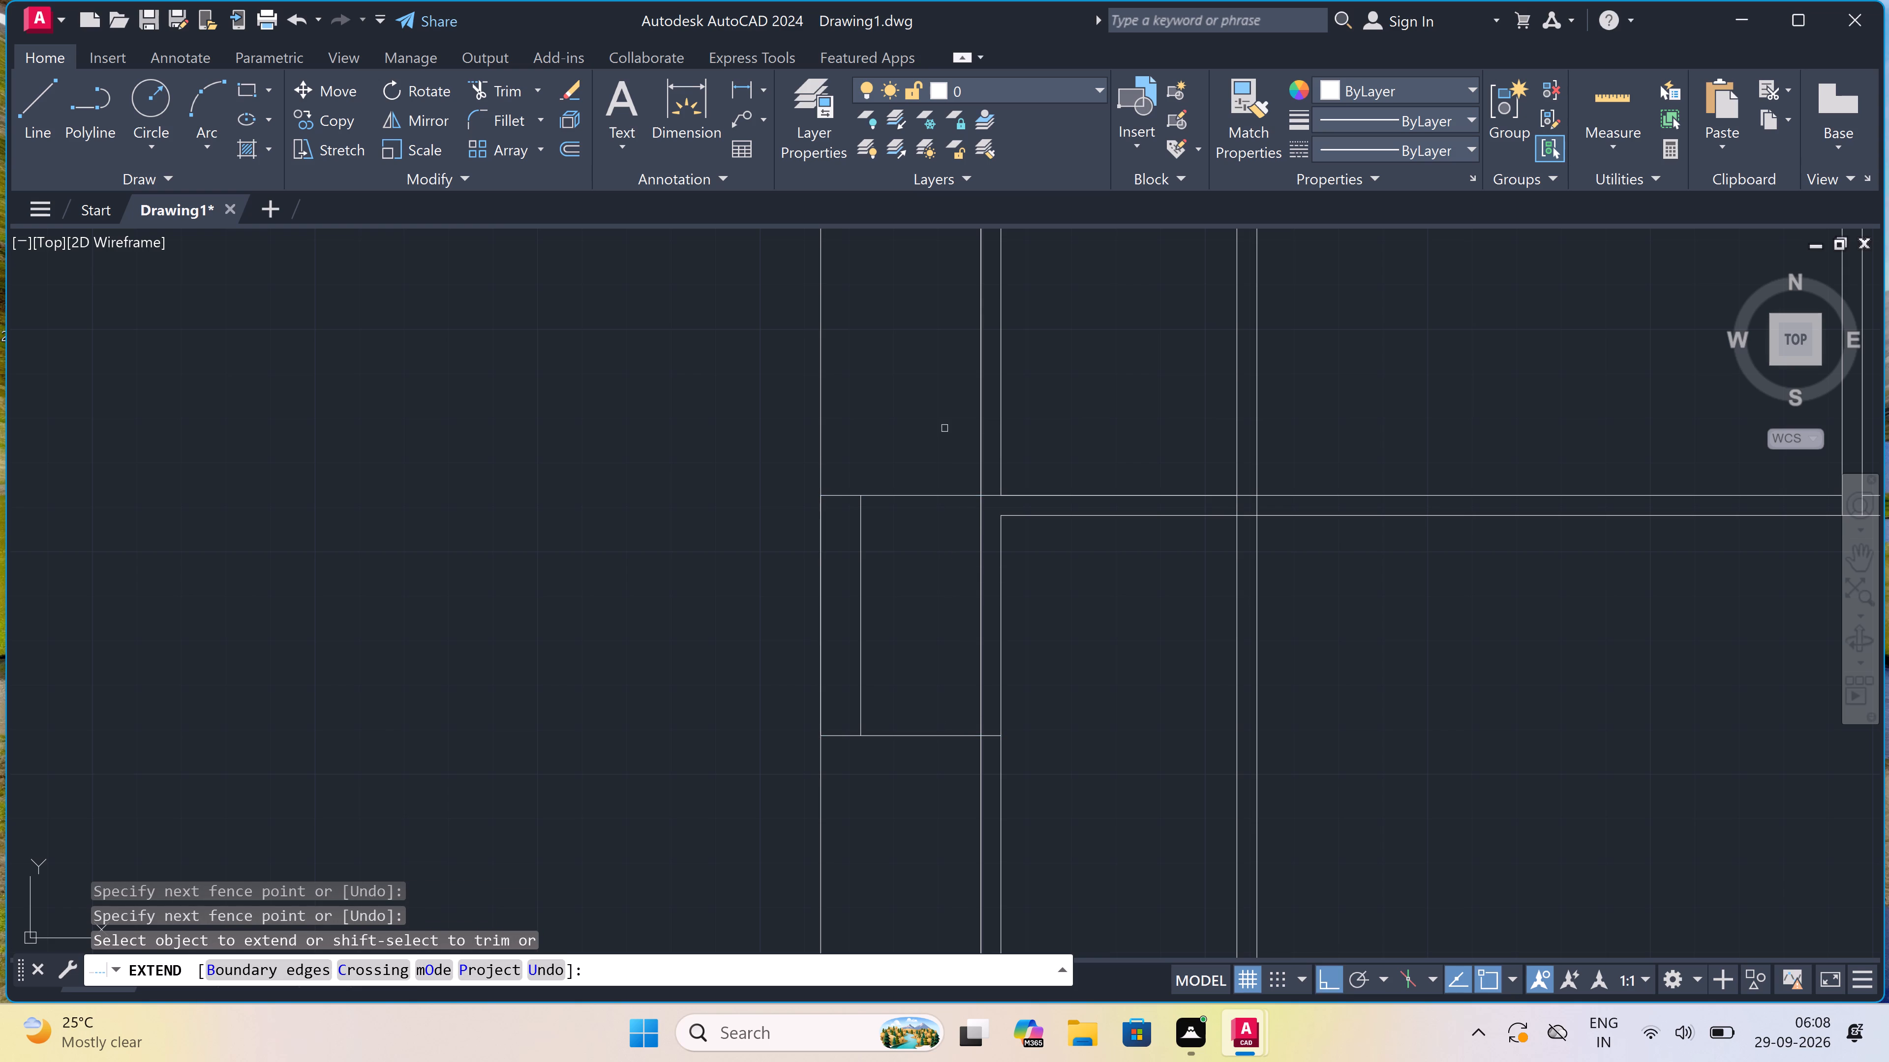
pyautogui.click(940, 752)
pyautogui.click(927, 698)
pyautogui.click(1135, 688)
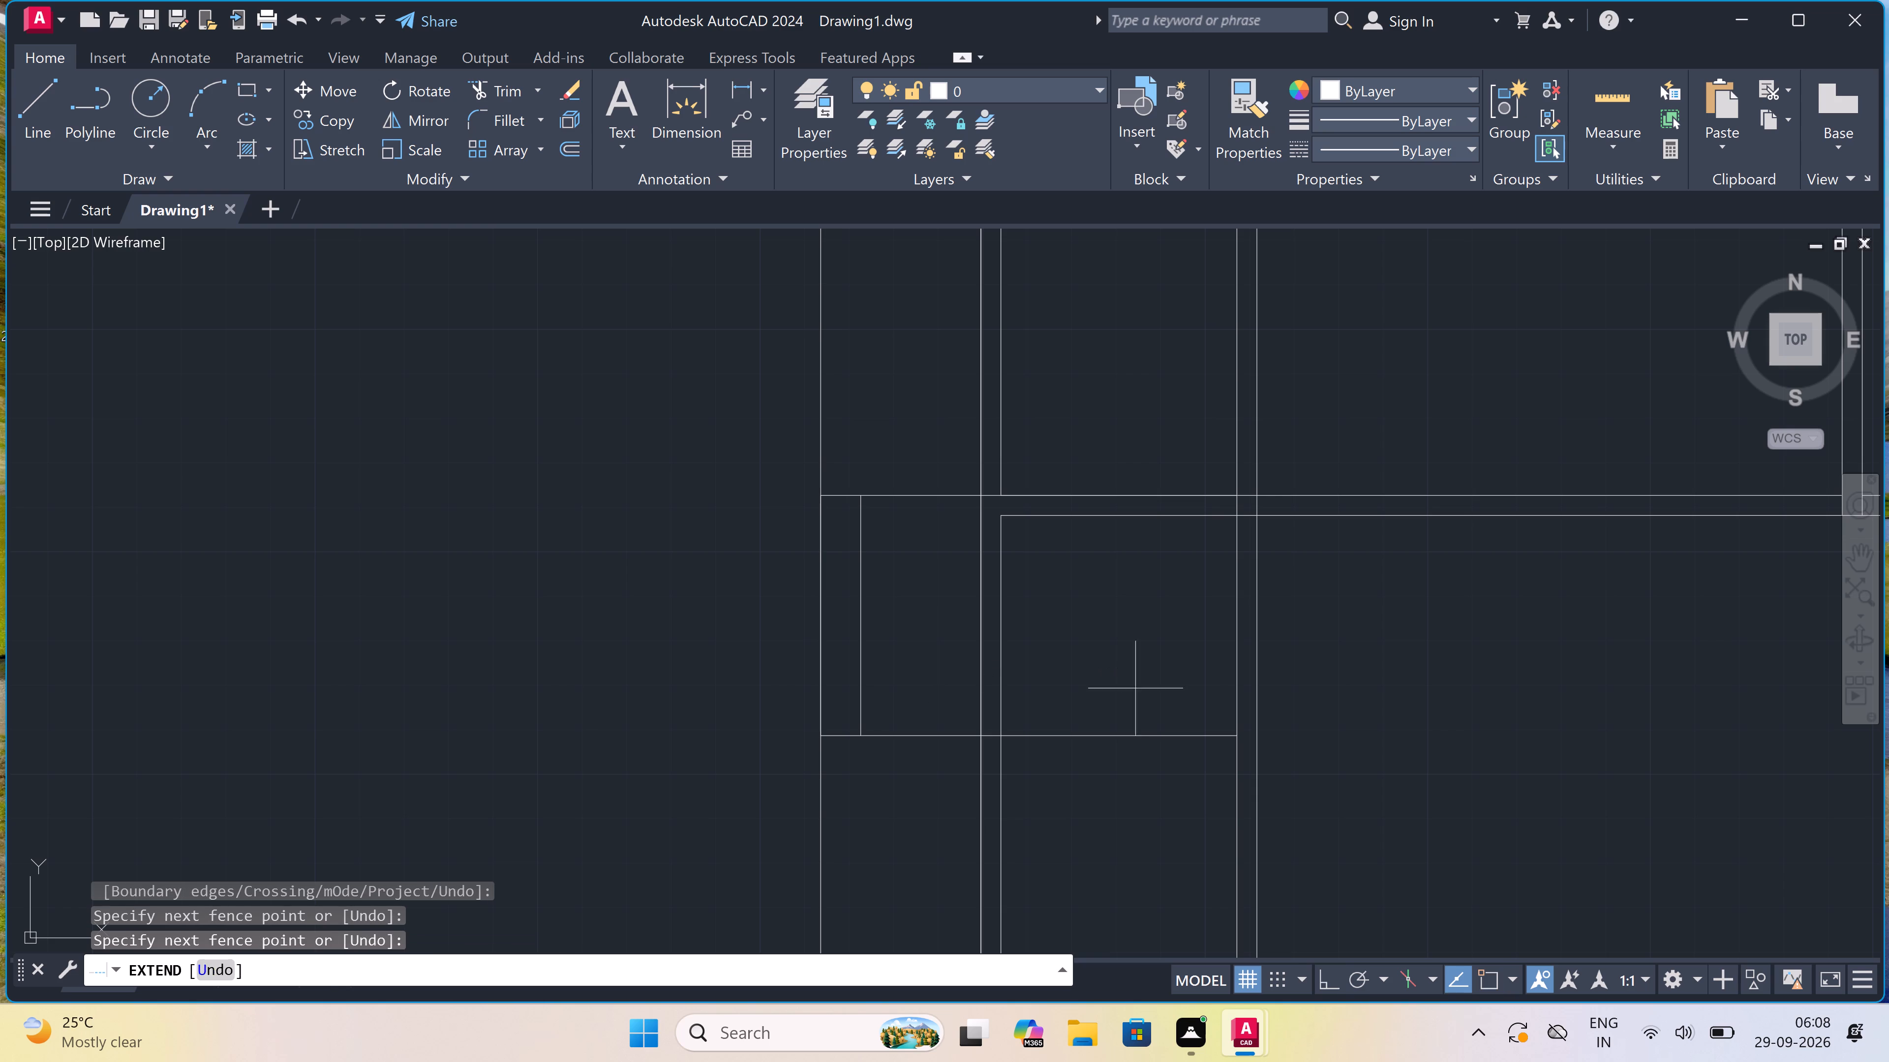
pyautogui.moveTo(1141, 830); pyautogui.dragTo(1141, 847)
pyautogui.press('Escape')
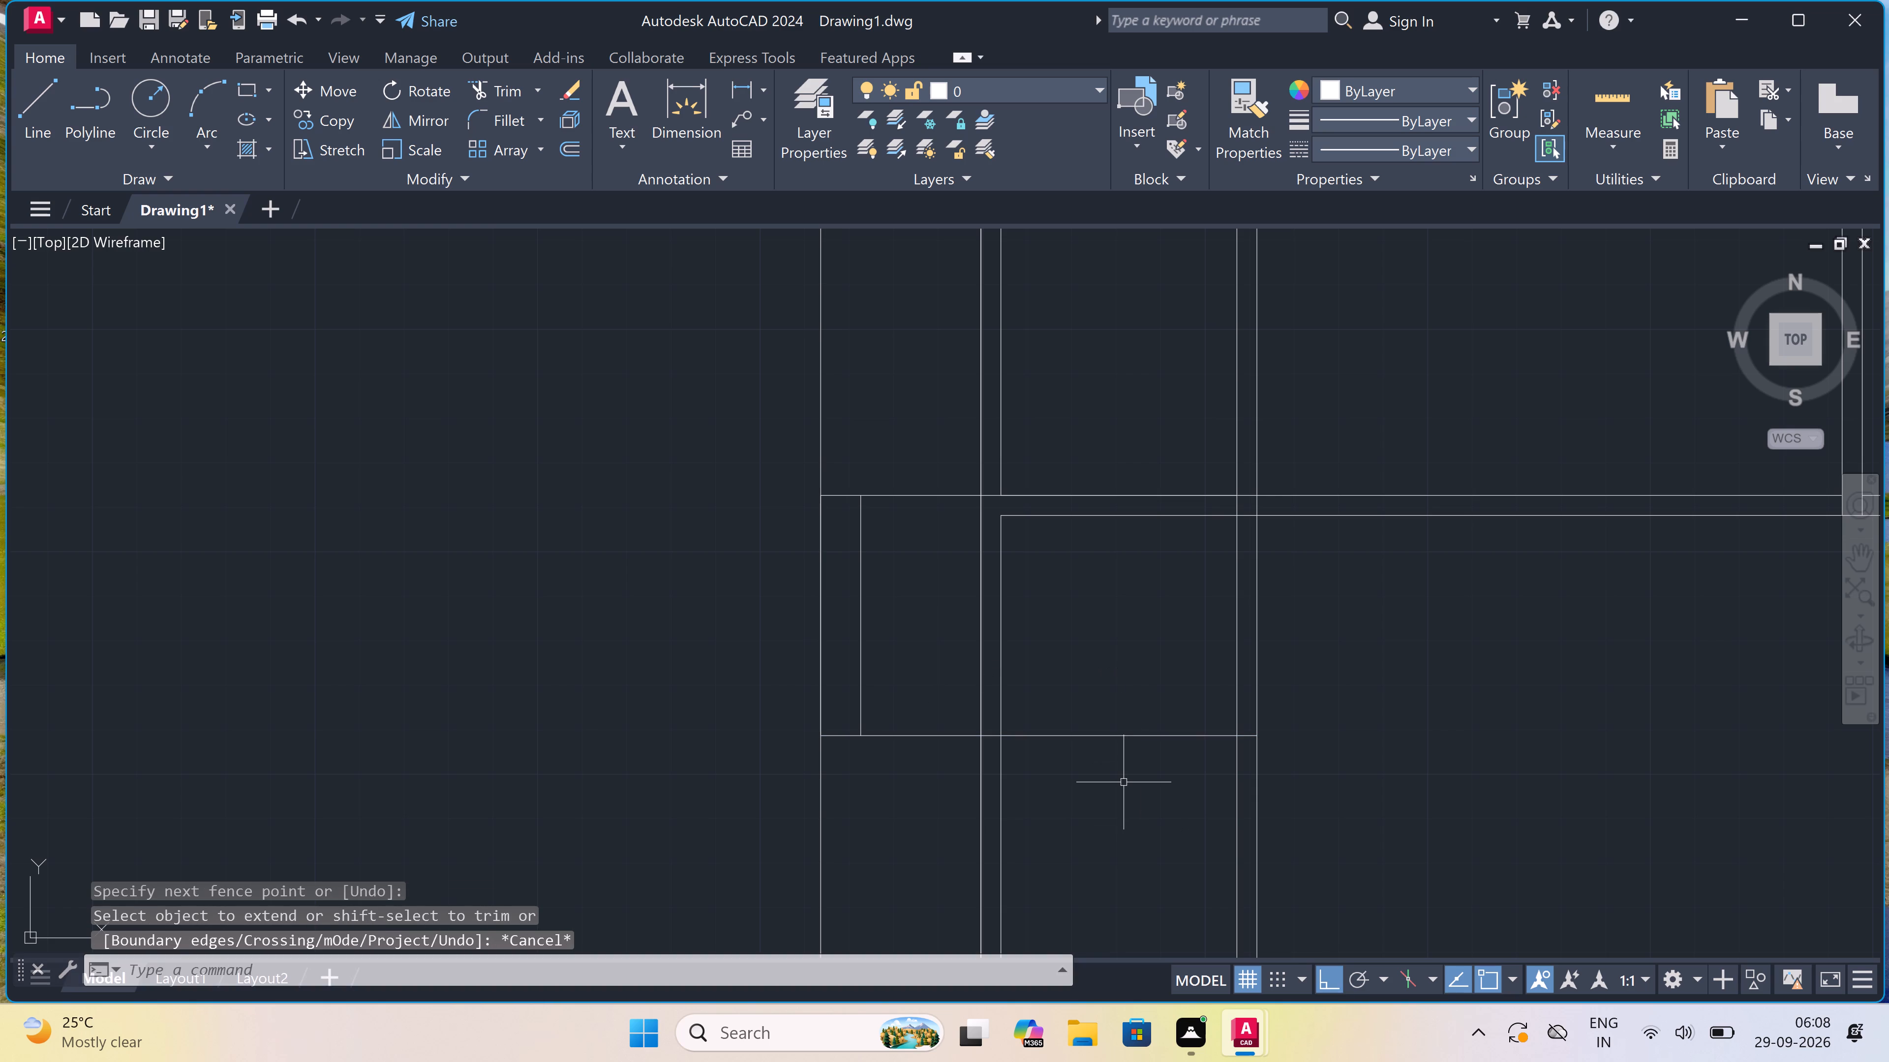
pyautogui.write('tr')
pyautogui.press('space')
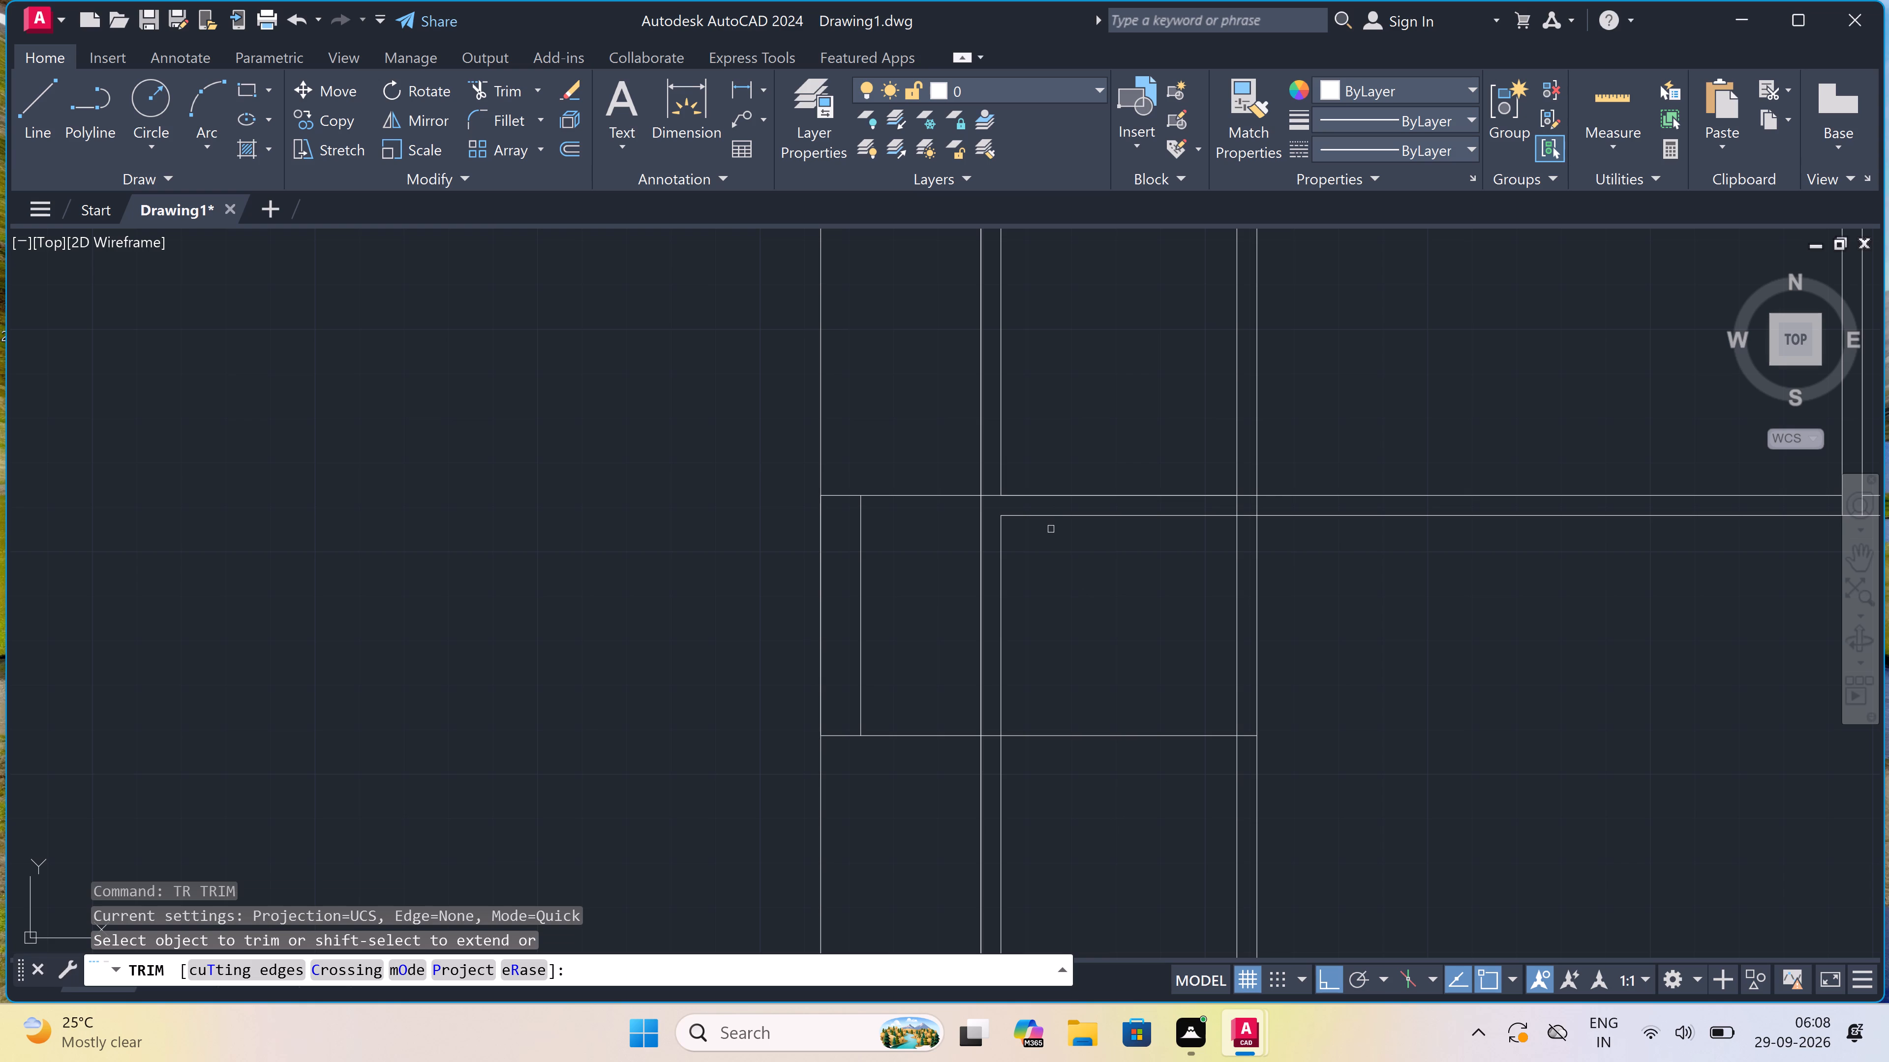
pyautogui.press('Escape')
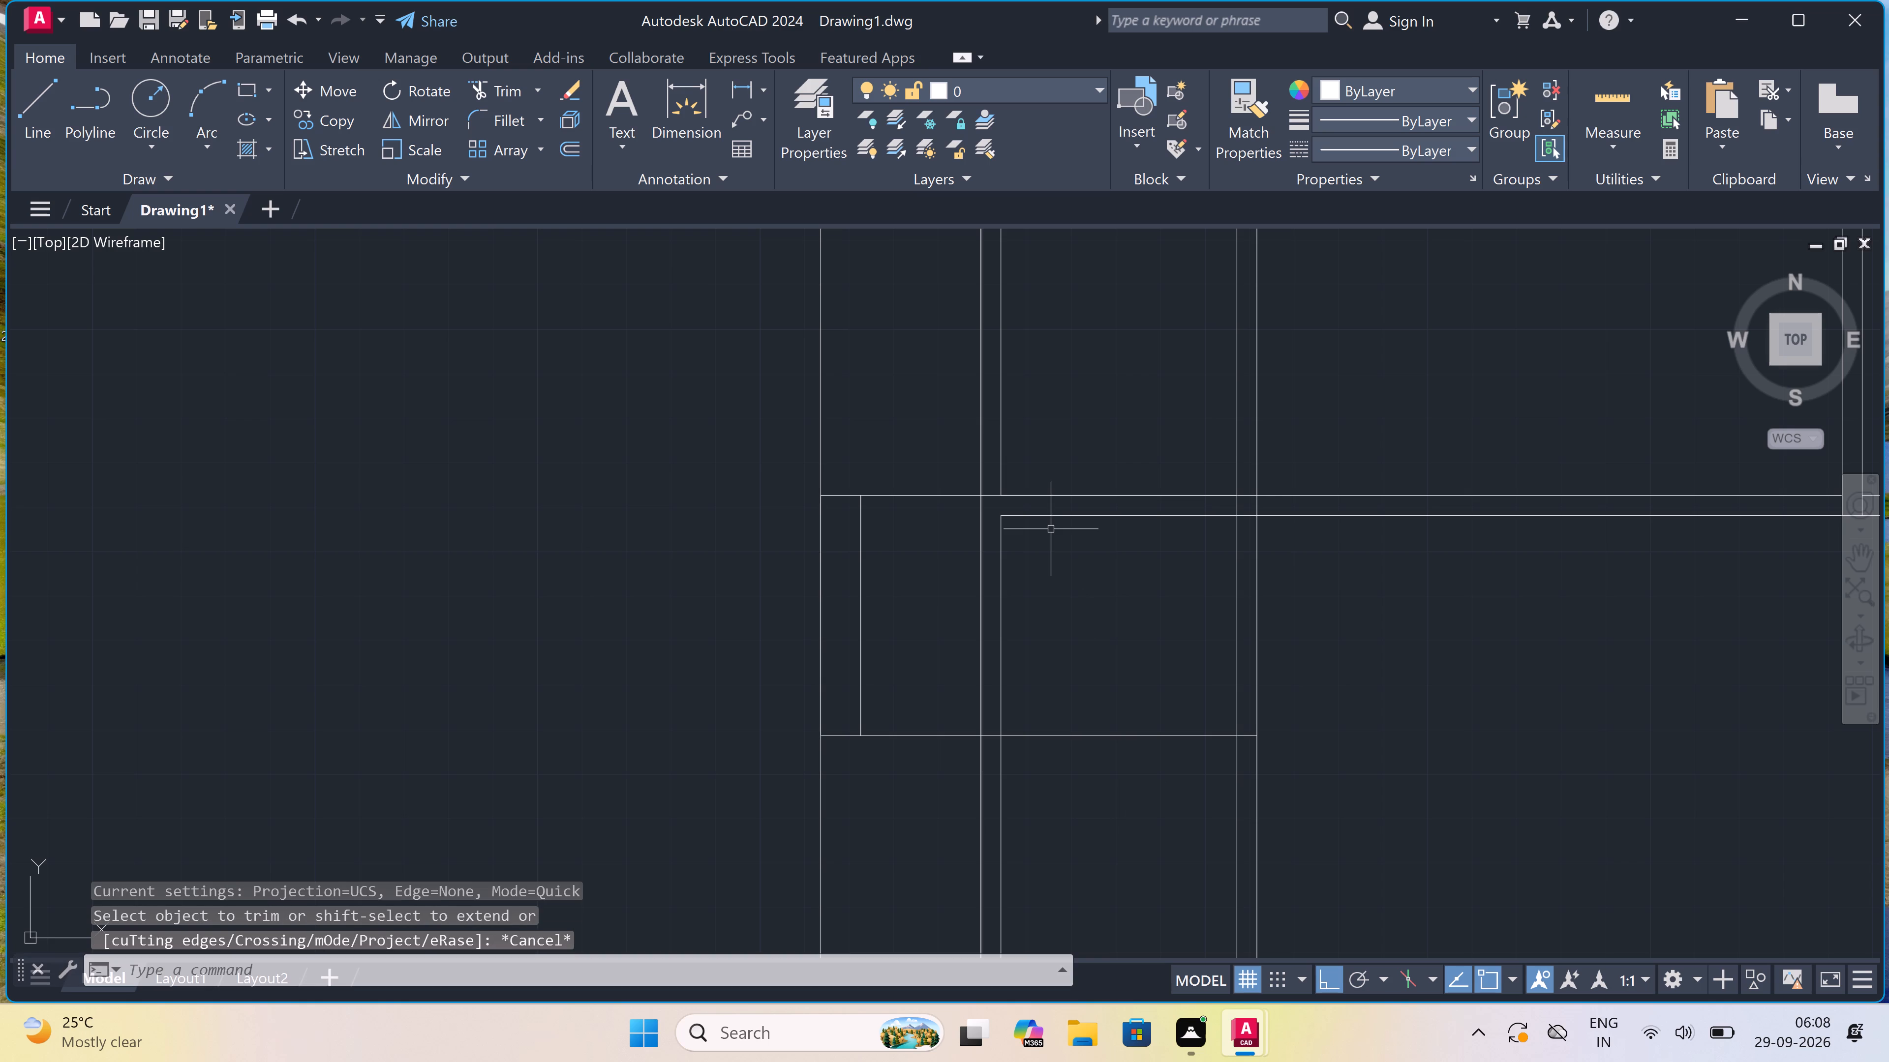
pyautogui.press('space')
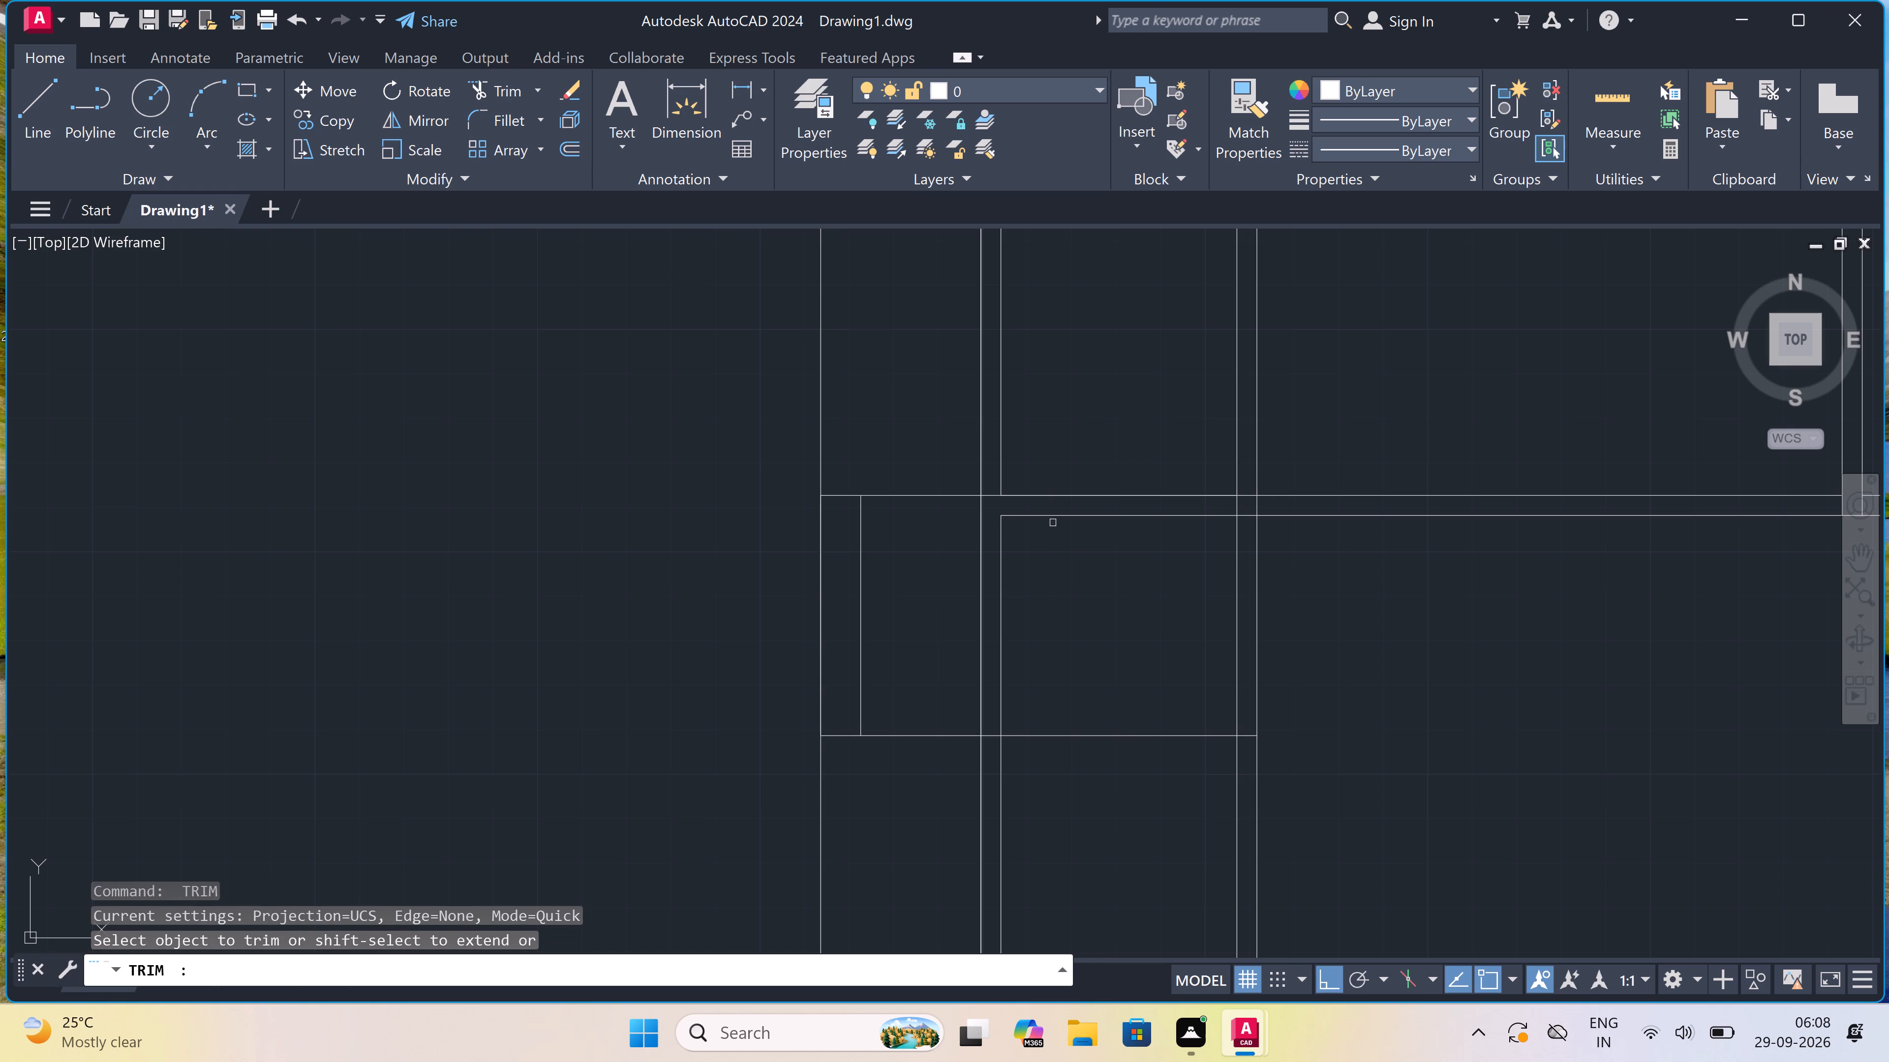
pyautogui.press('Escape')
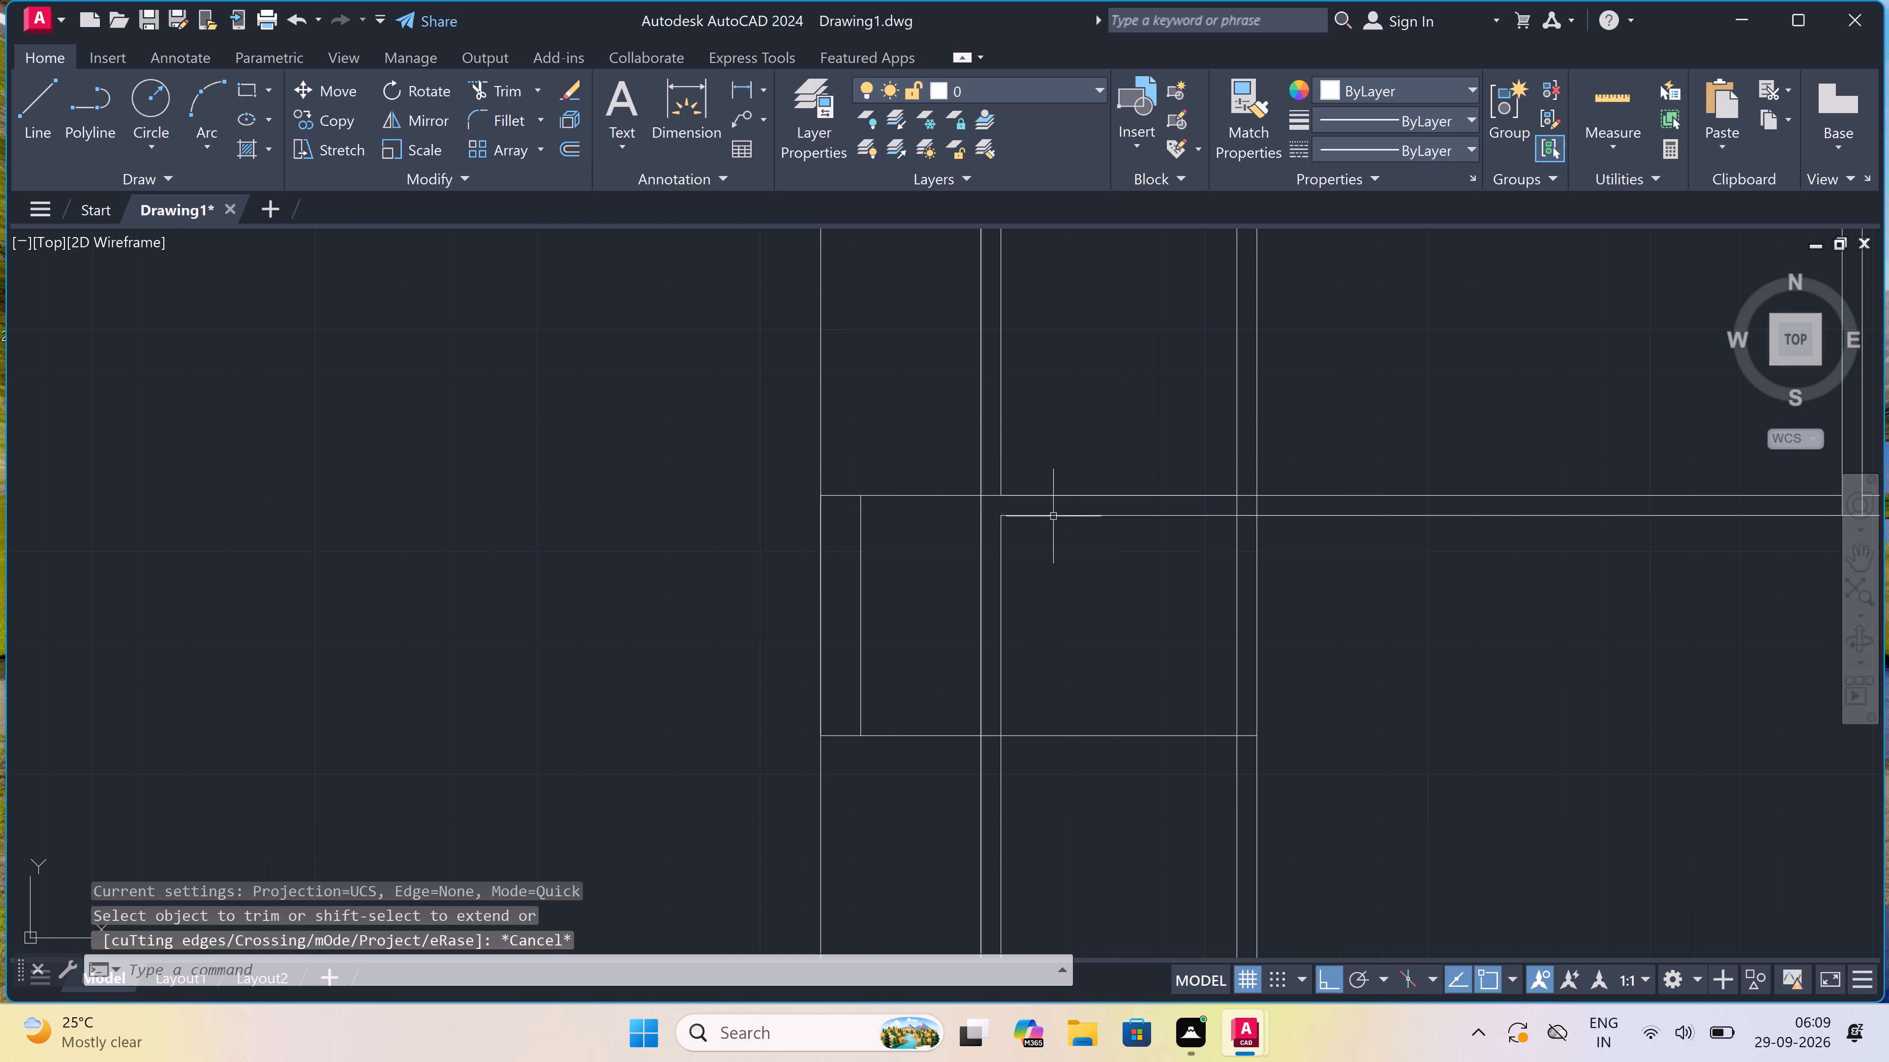
# Extend the horizontal partition's lower line through the left wall to the side box's 9" offset line.
pyautogui.press('e')
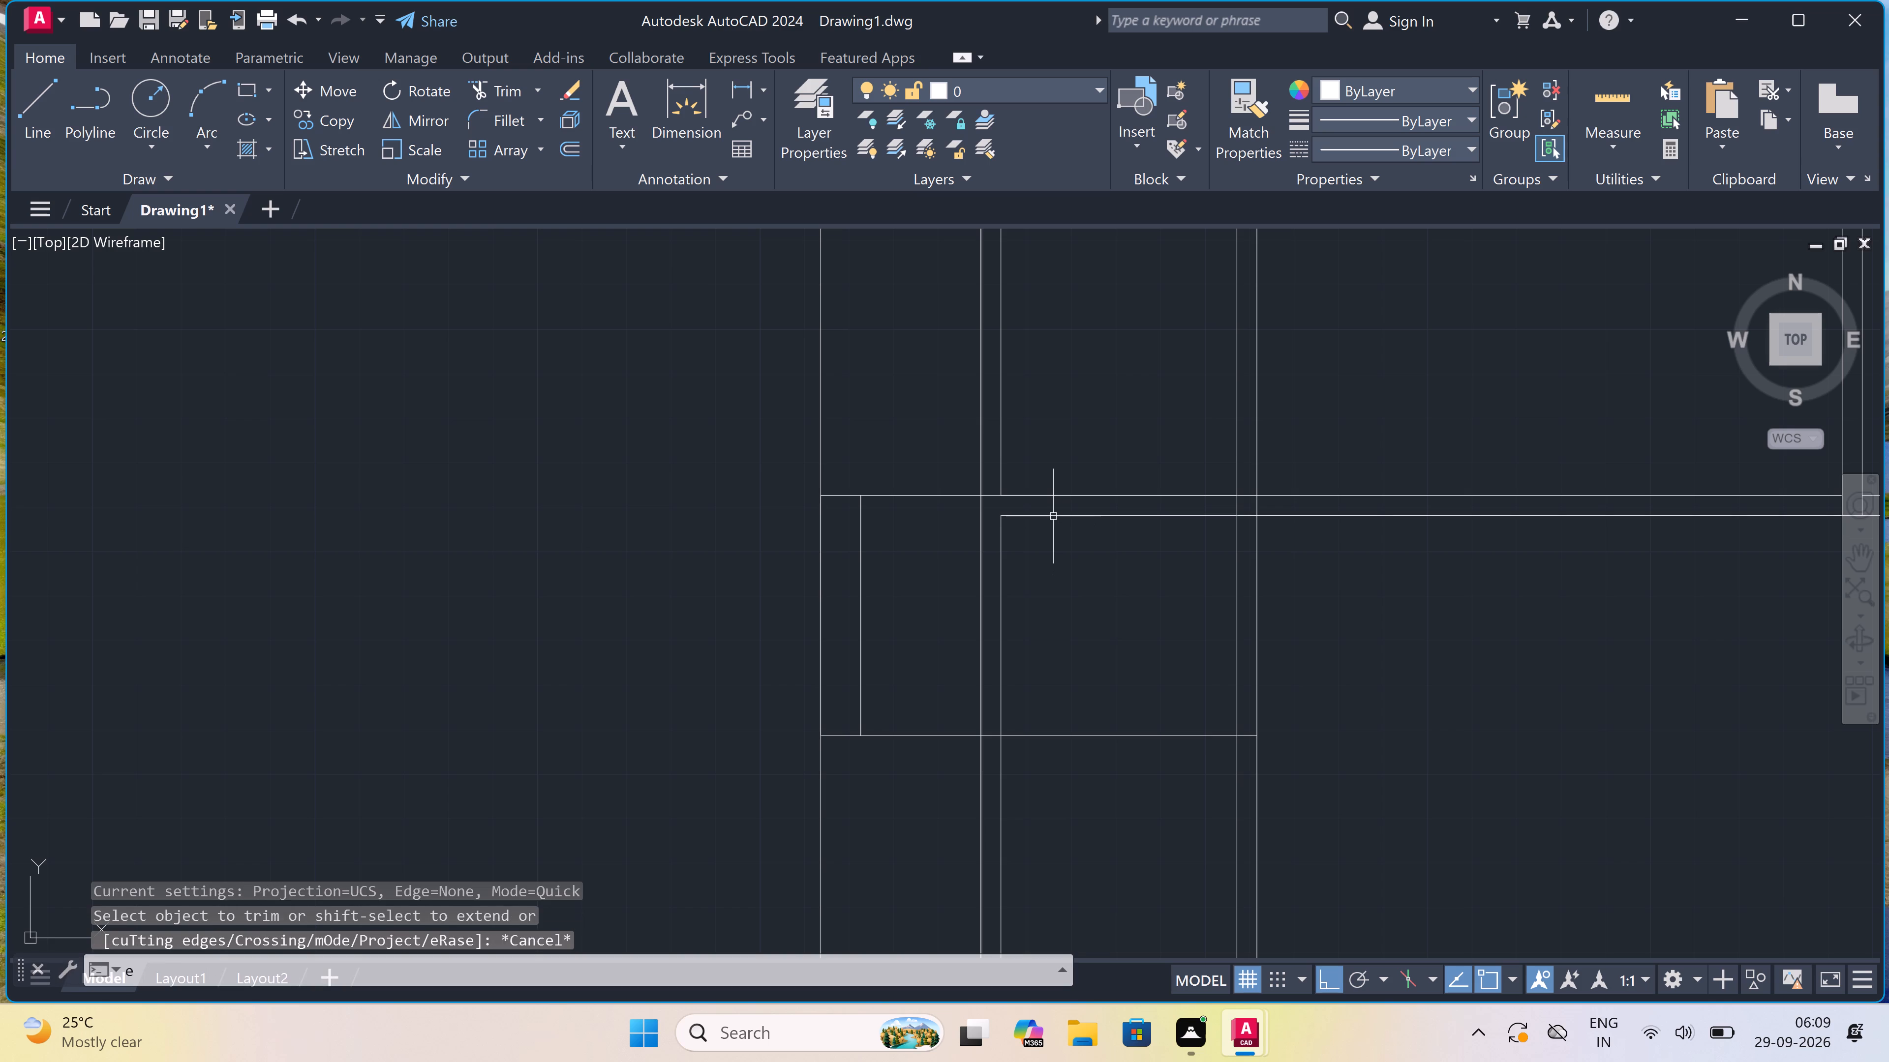
pyautogui.write('x')
pyautogui.press('space')
pyautogui.click(1053, 516)
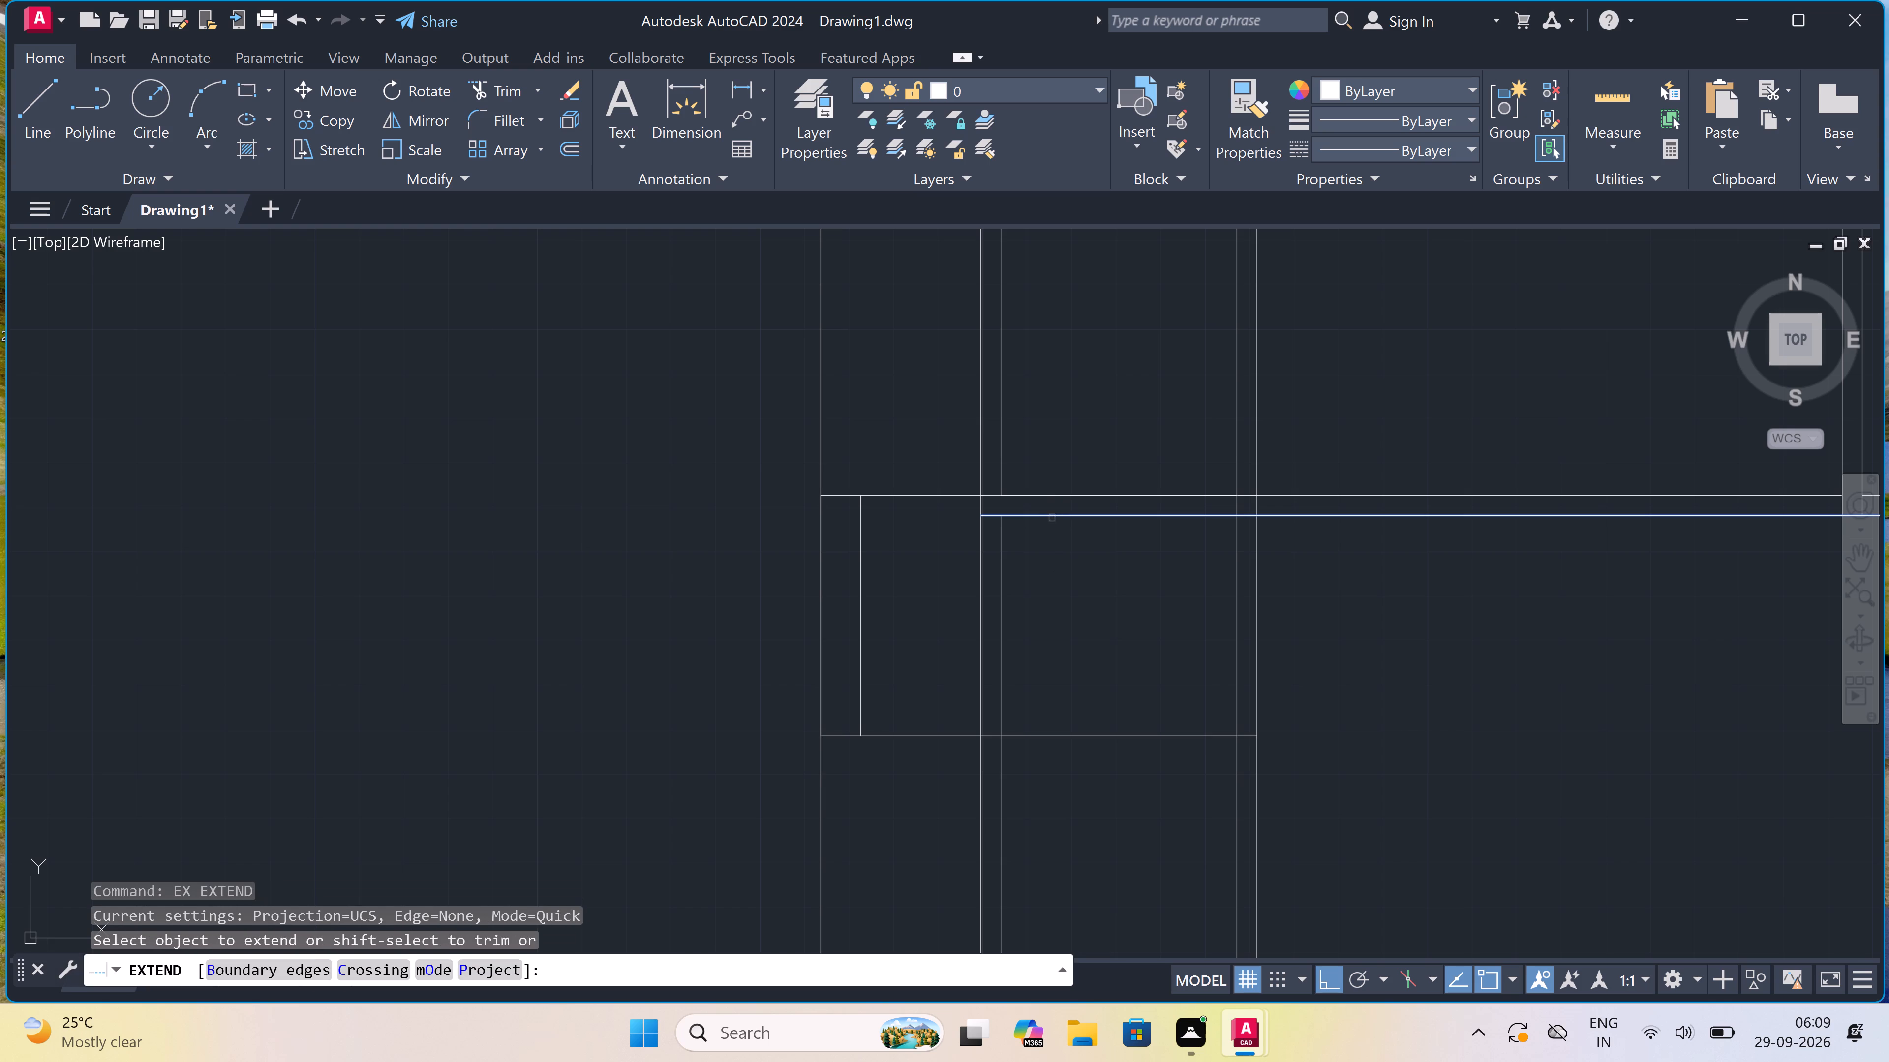
pyautogui.click(1009, 512)
pyautogui.doubleClick(1005, 509)
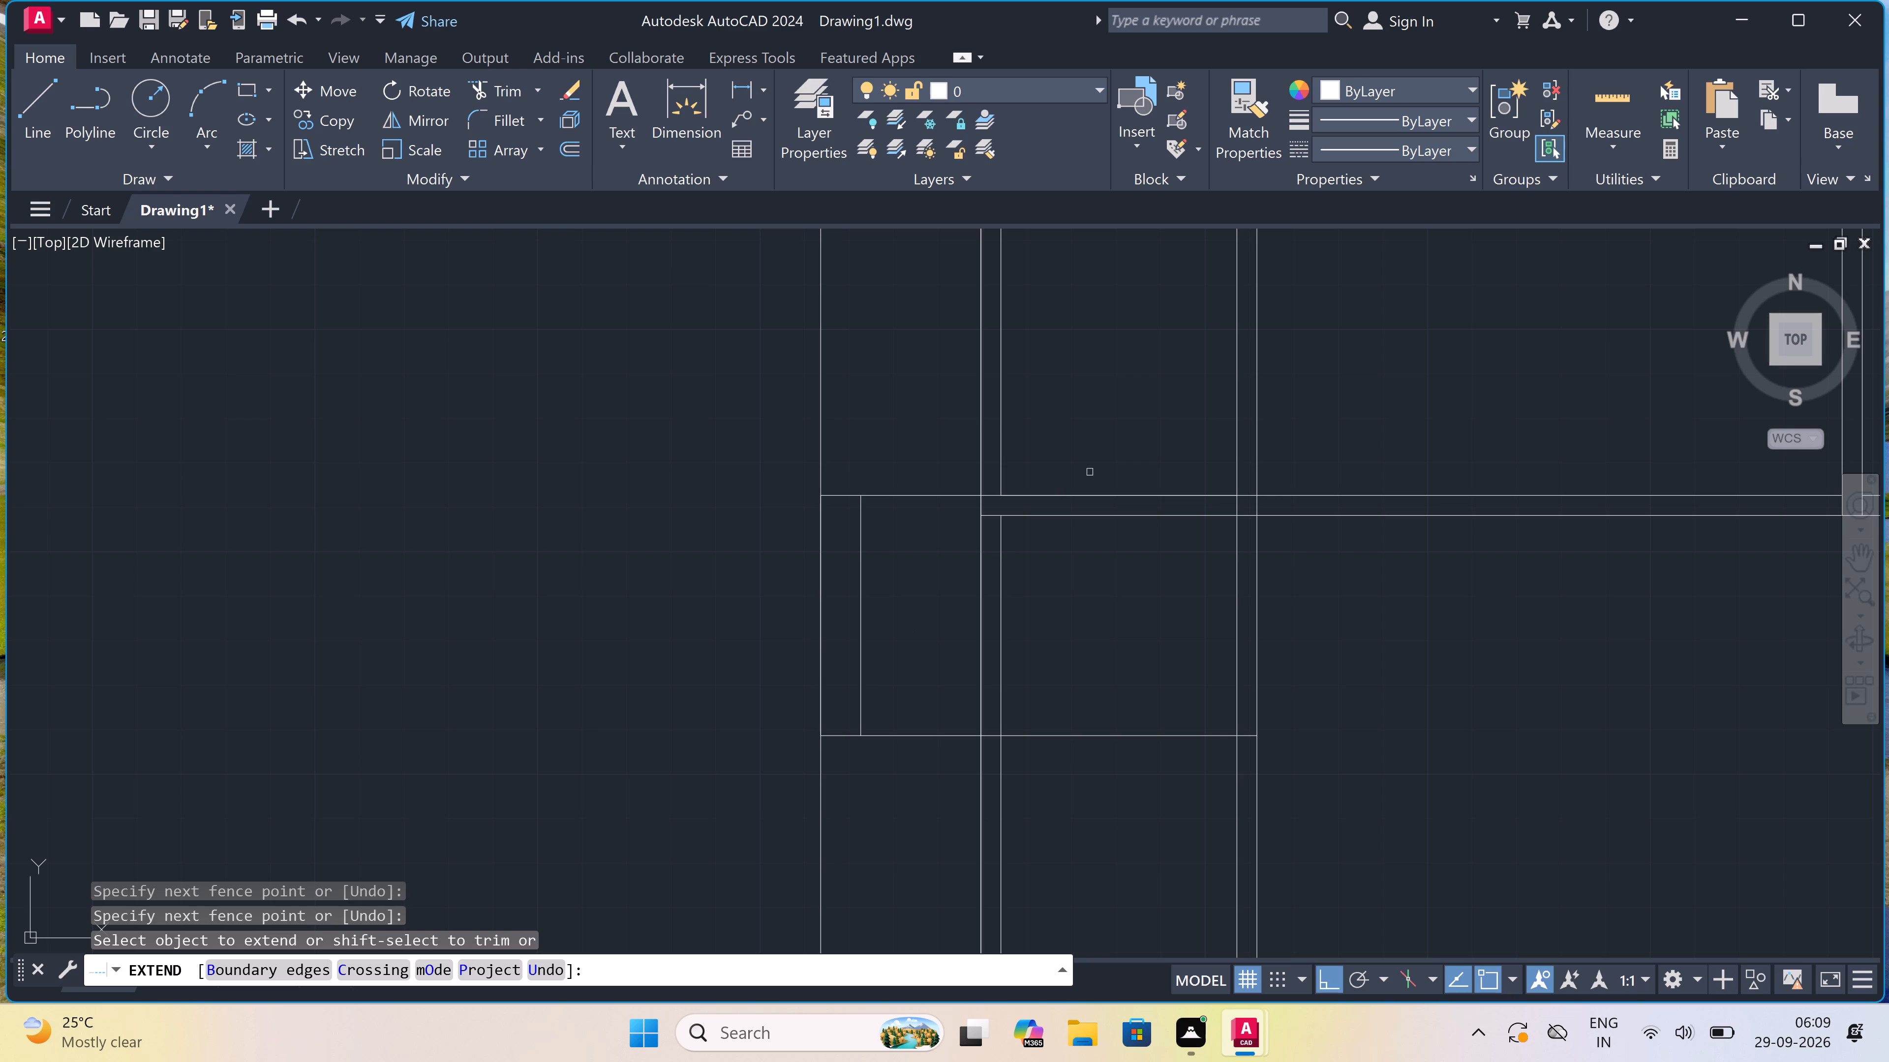
pyautogui.click(1092, 512)
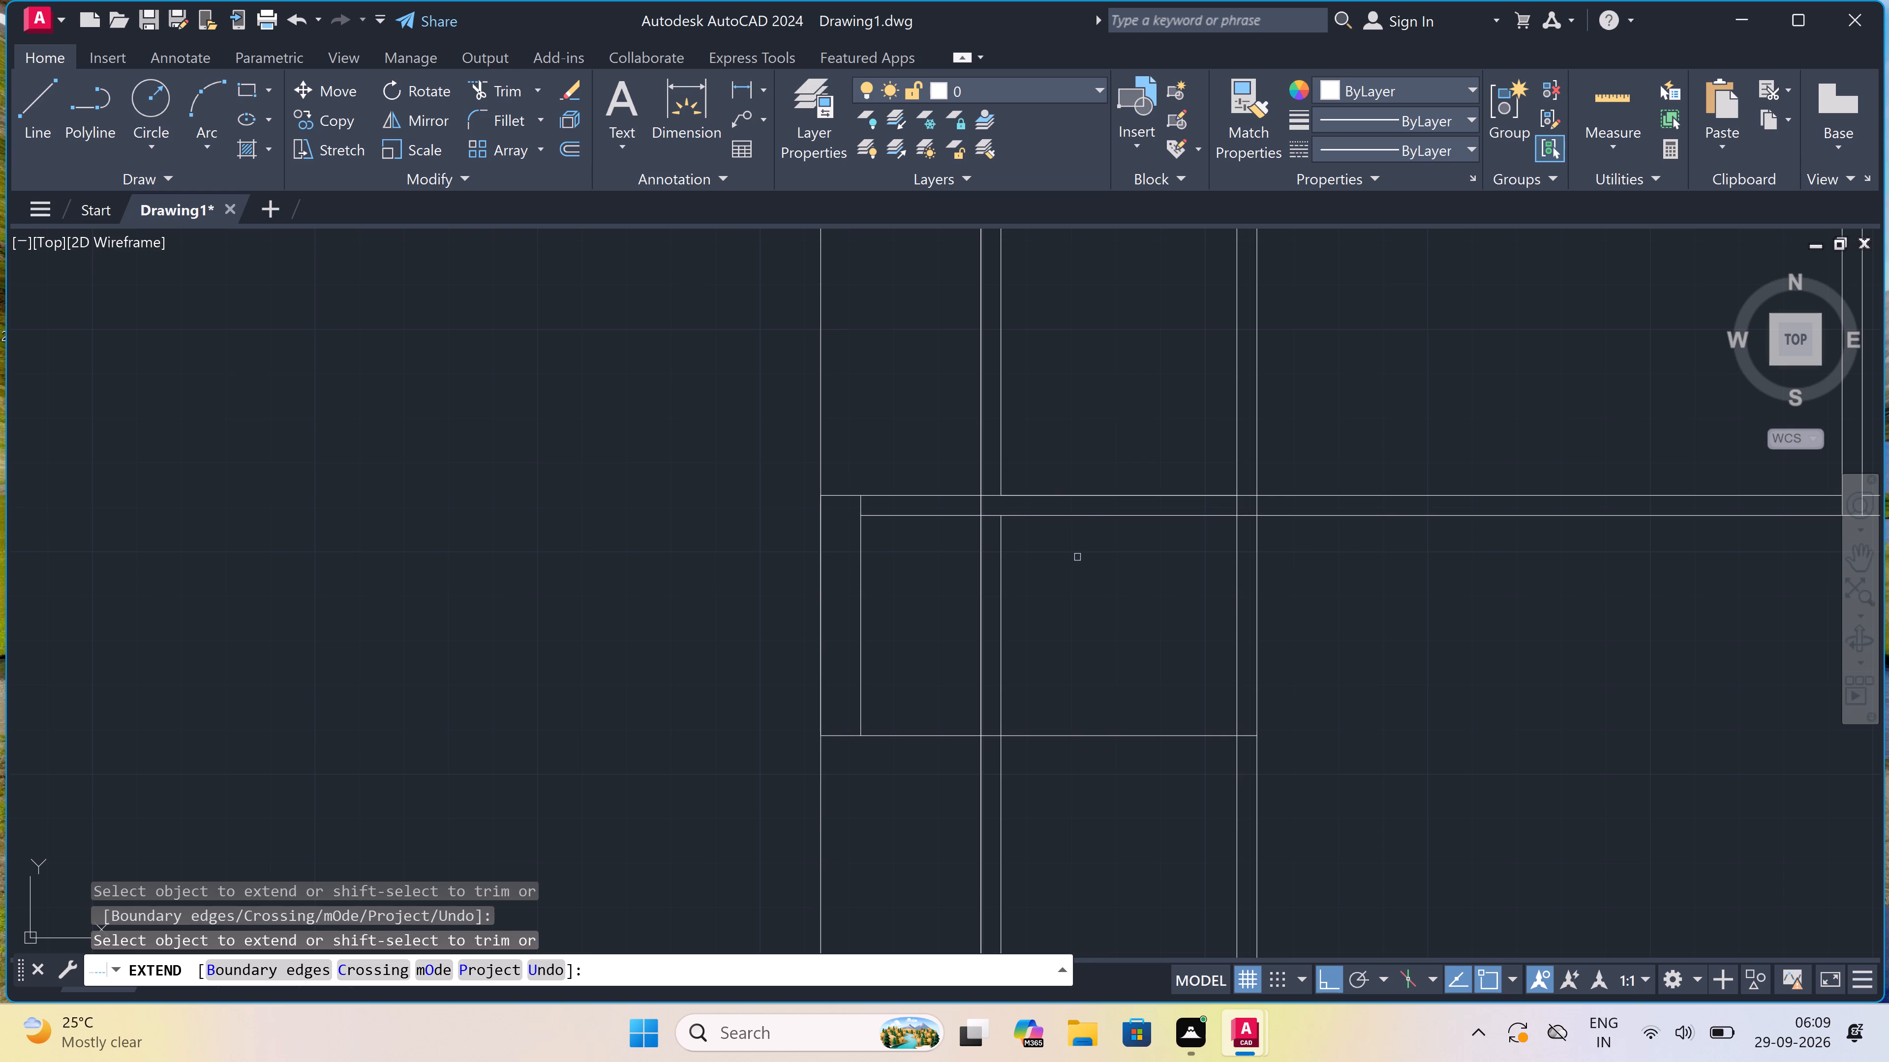
pyautogui.press('Escape')
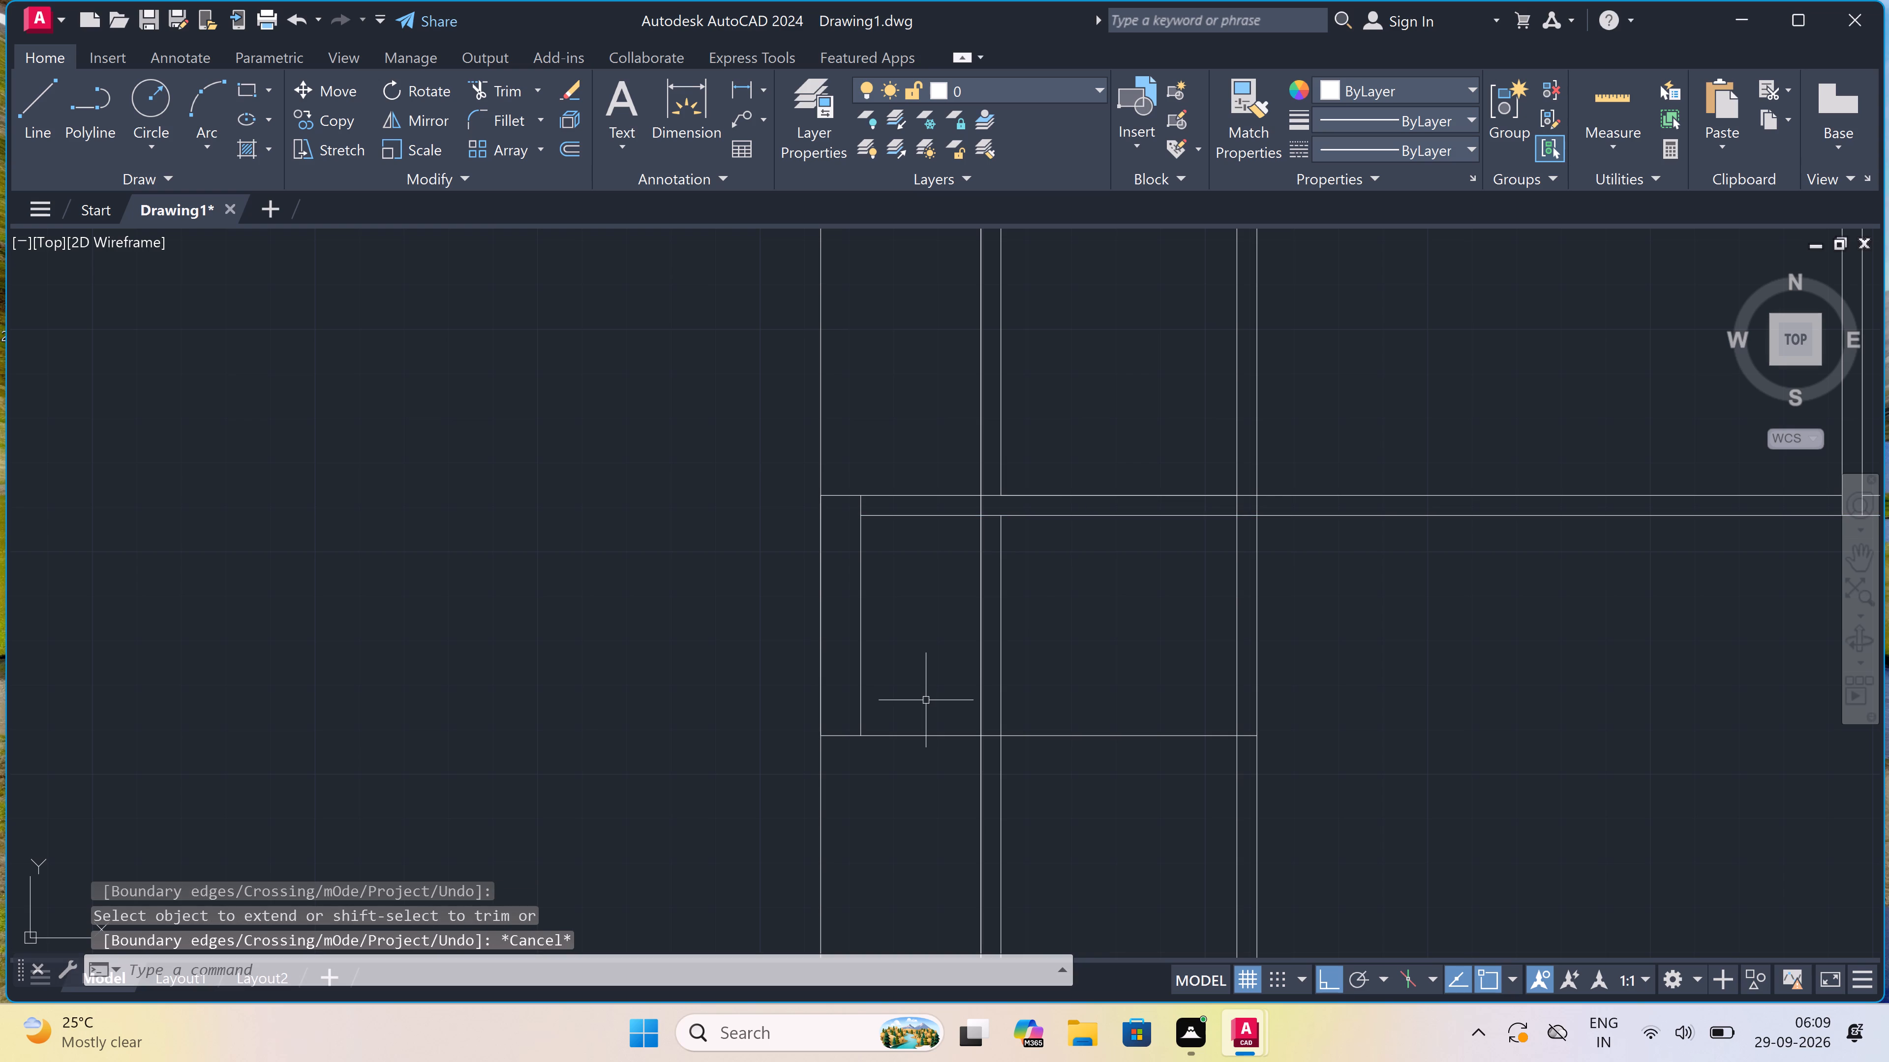
# Trim the left wall lines across the partition thickness and the side box, plus the 9" offset line's end above the lower partition line.
pyautogui.write('tr')
pyautogui.press('space')
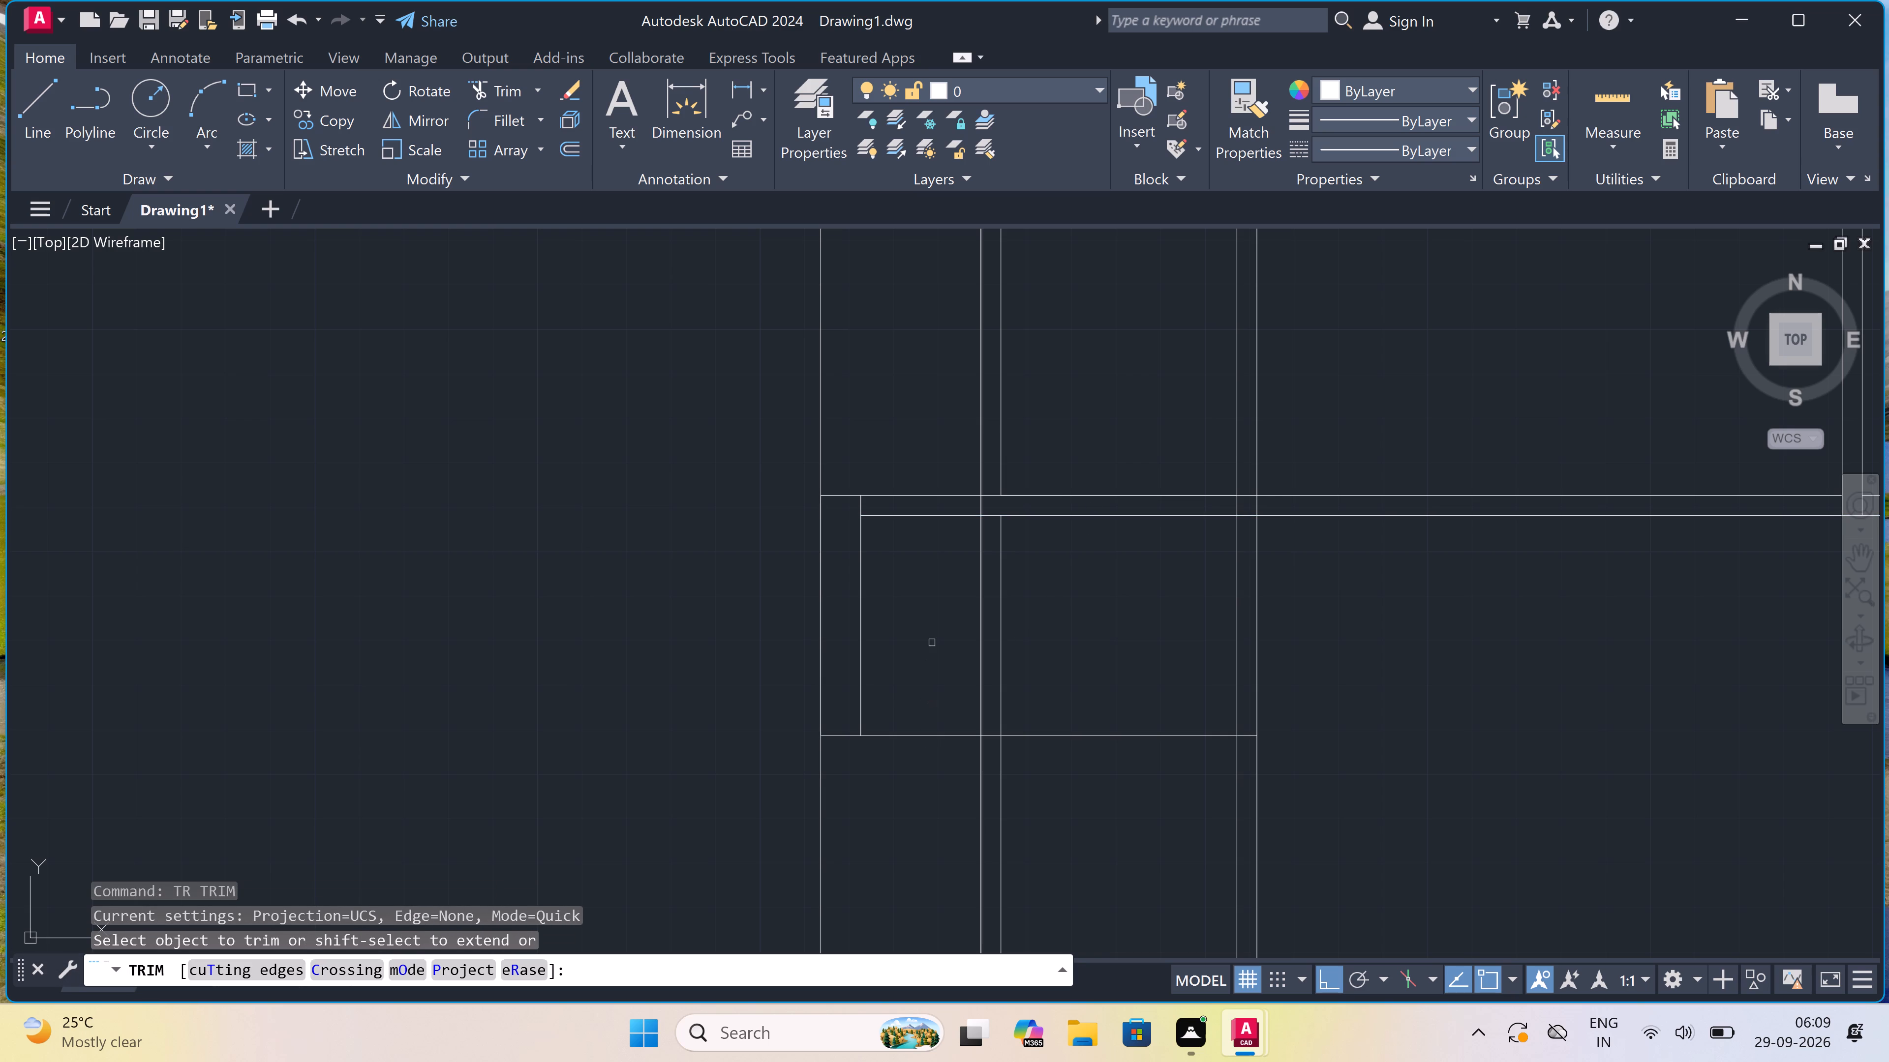
pyautogui.scroll(2, 1010, 458)
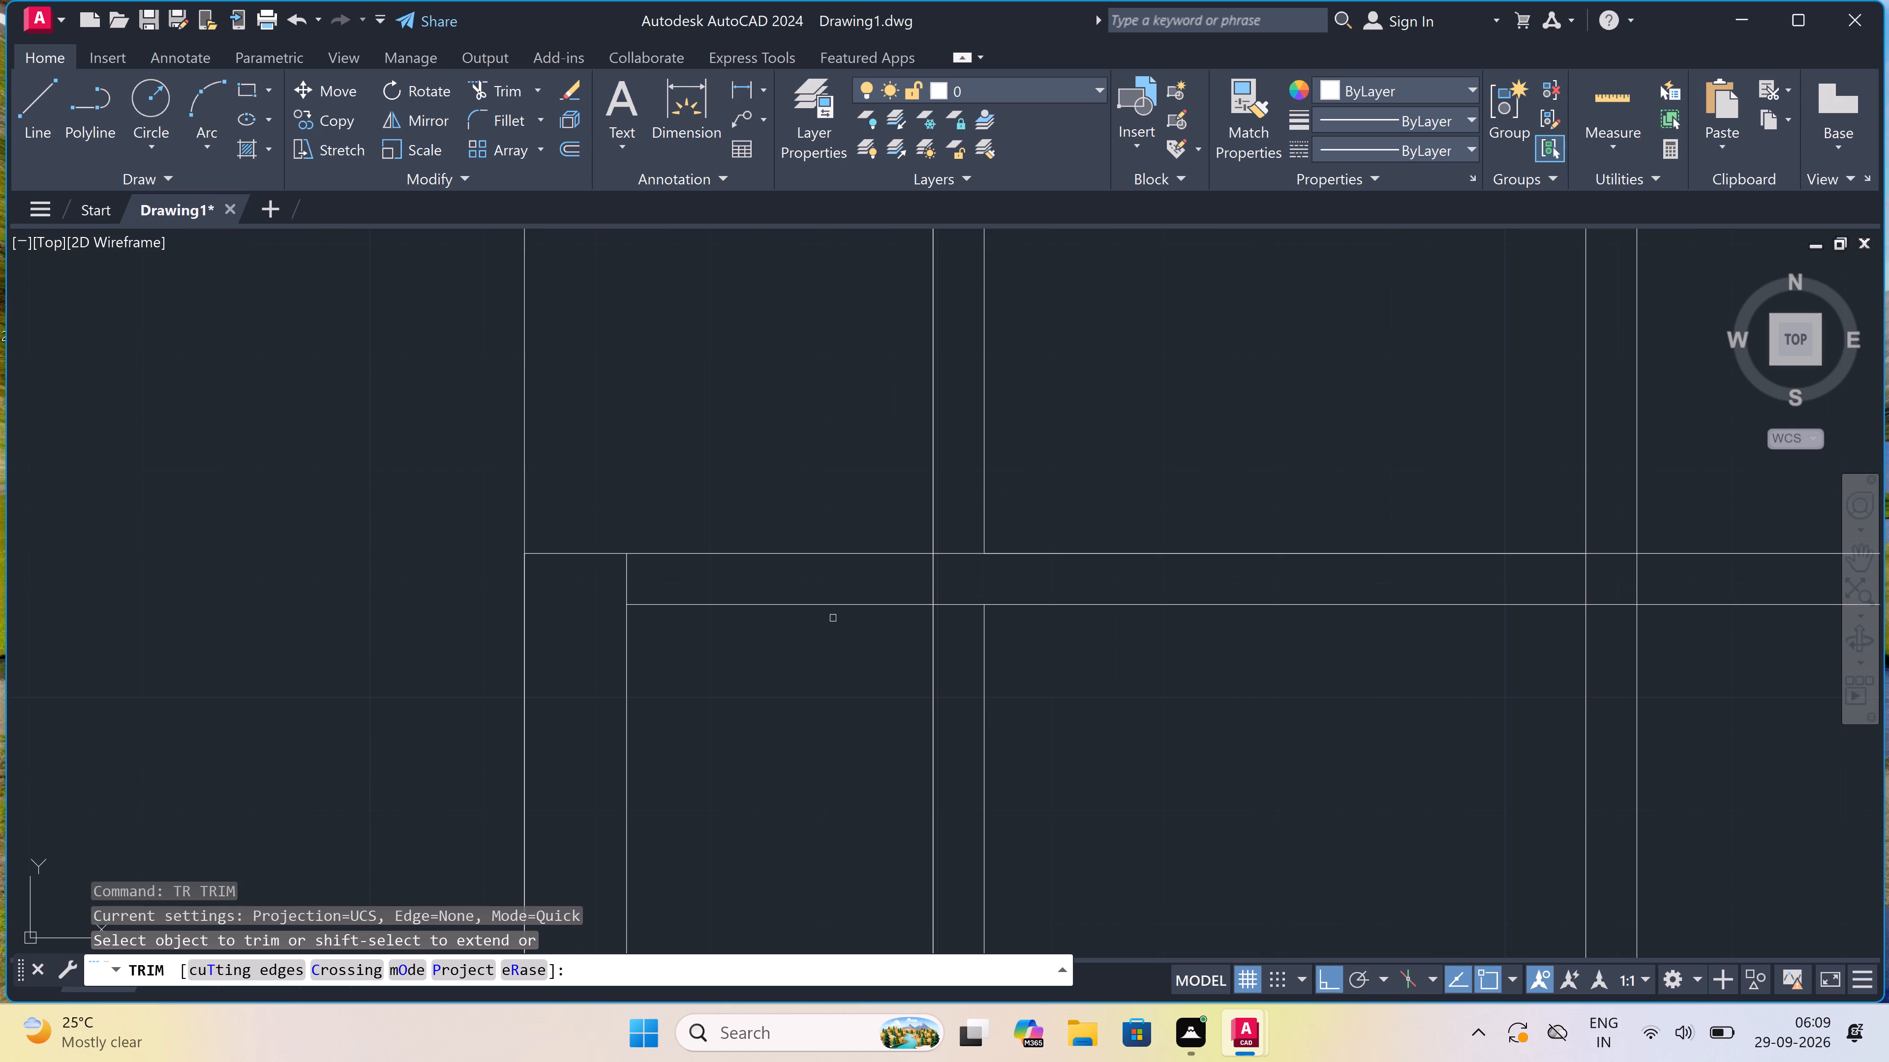
pyautogui.moveTo(609, 573); pyautogui.dragTo(609, 565)
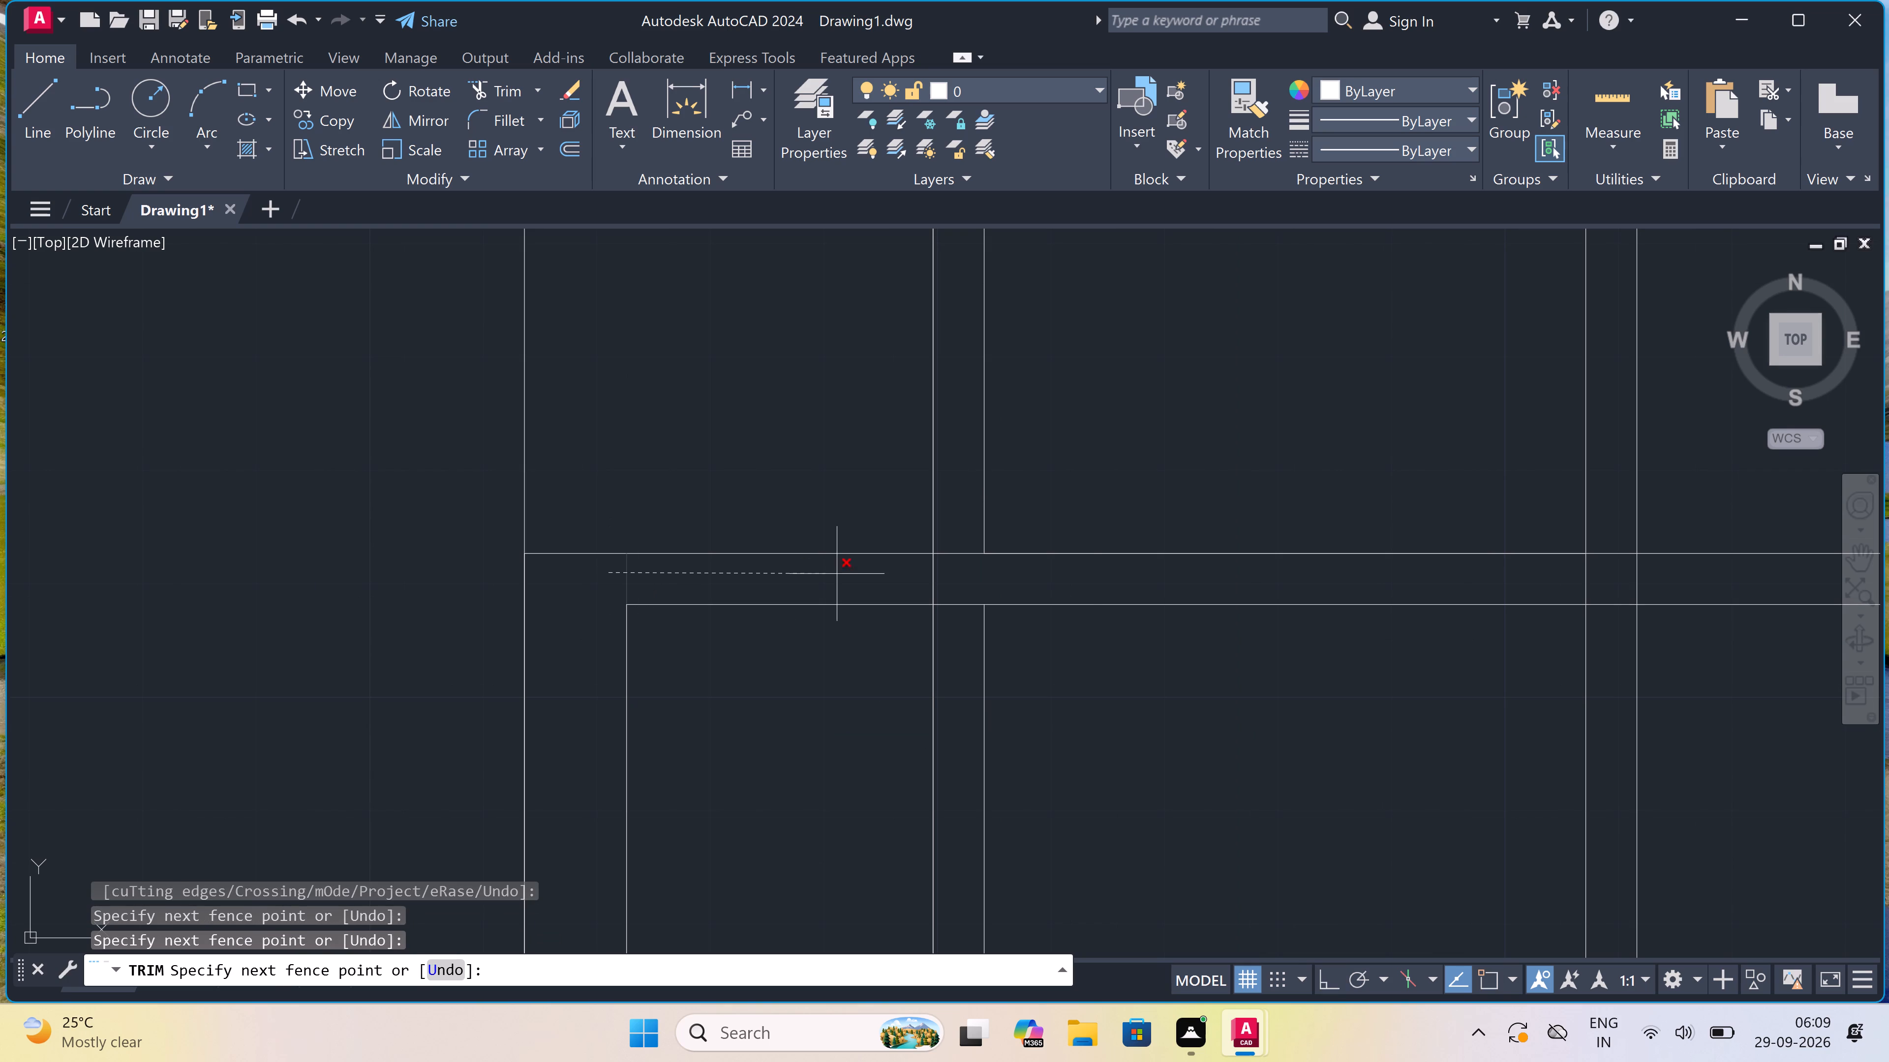
pyautogui.click(1095, 577)
pyautogui.scroll(-2, 1095, 577)
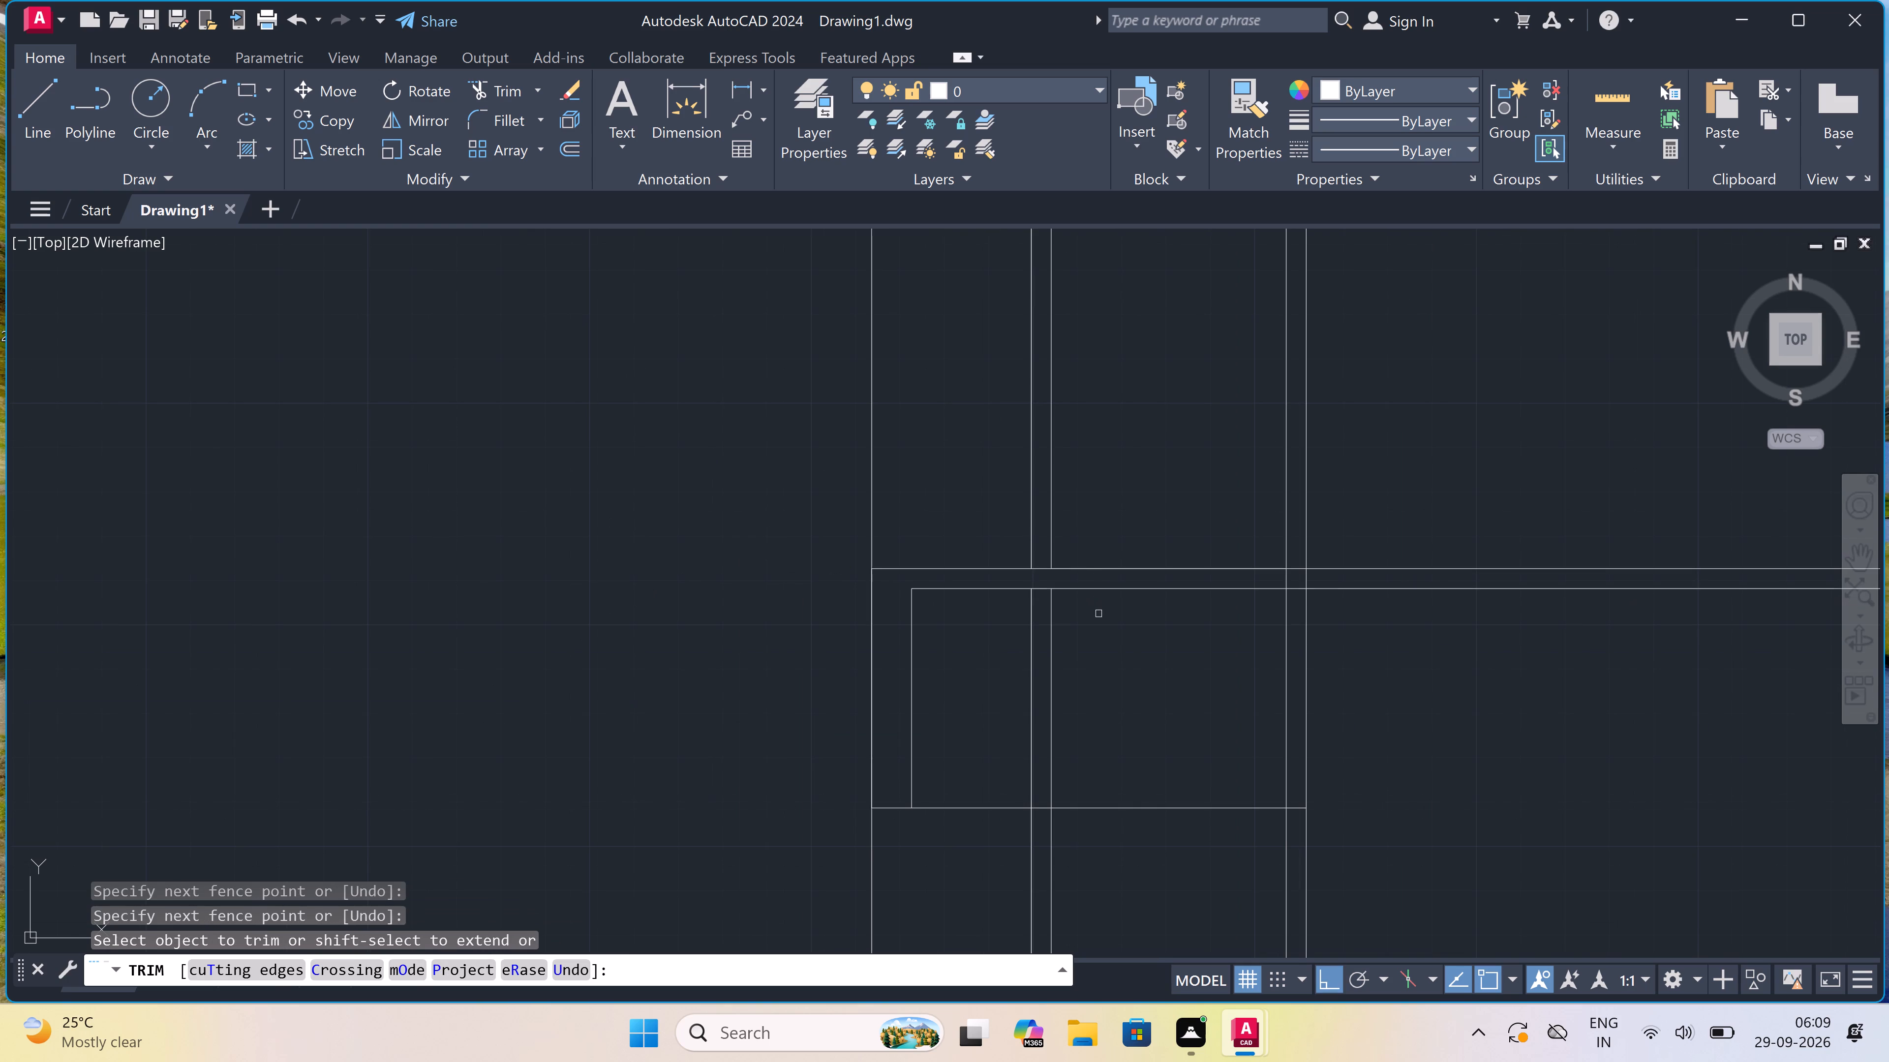
pyautogui.scroll(-3, 1100, 614)
pyautogui.scroll(2, 1097, 629)
pyautogui.click(1097, 627)
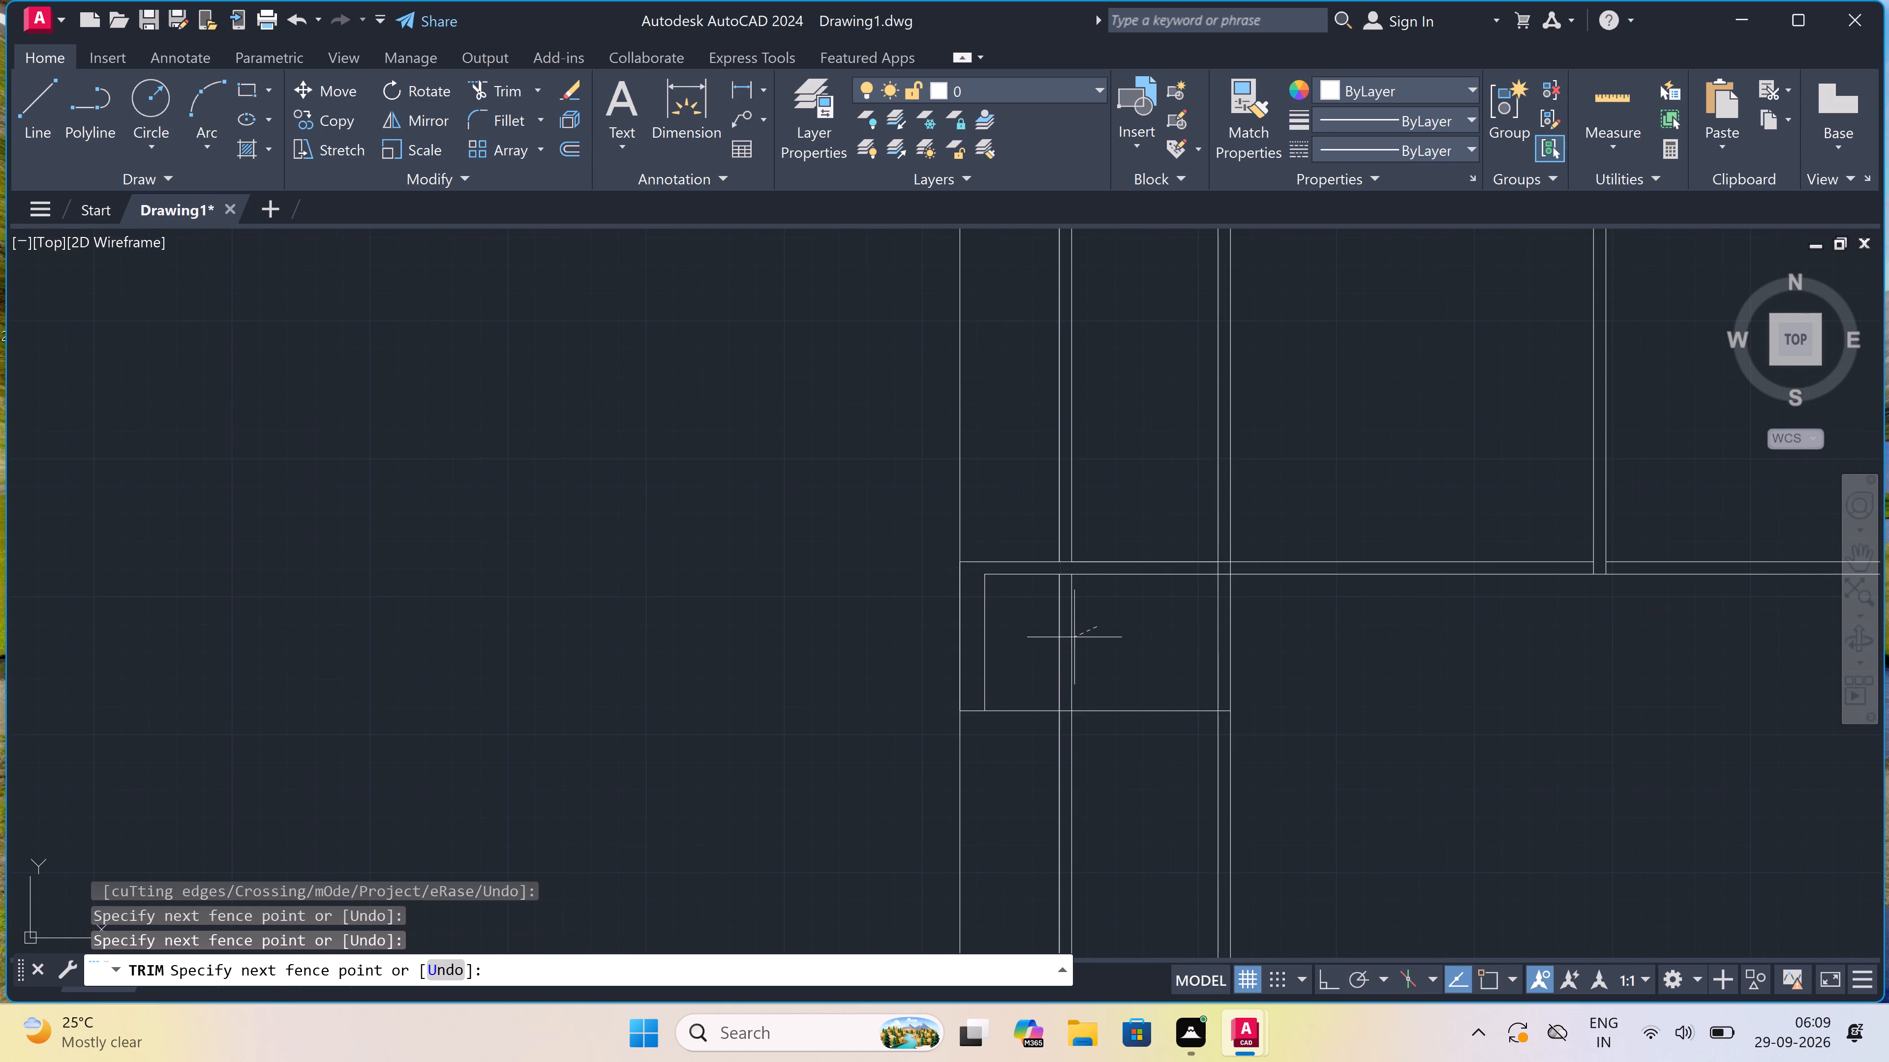
pyautogui.click(1039, 653)
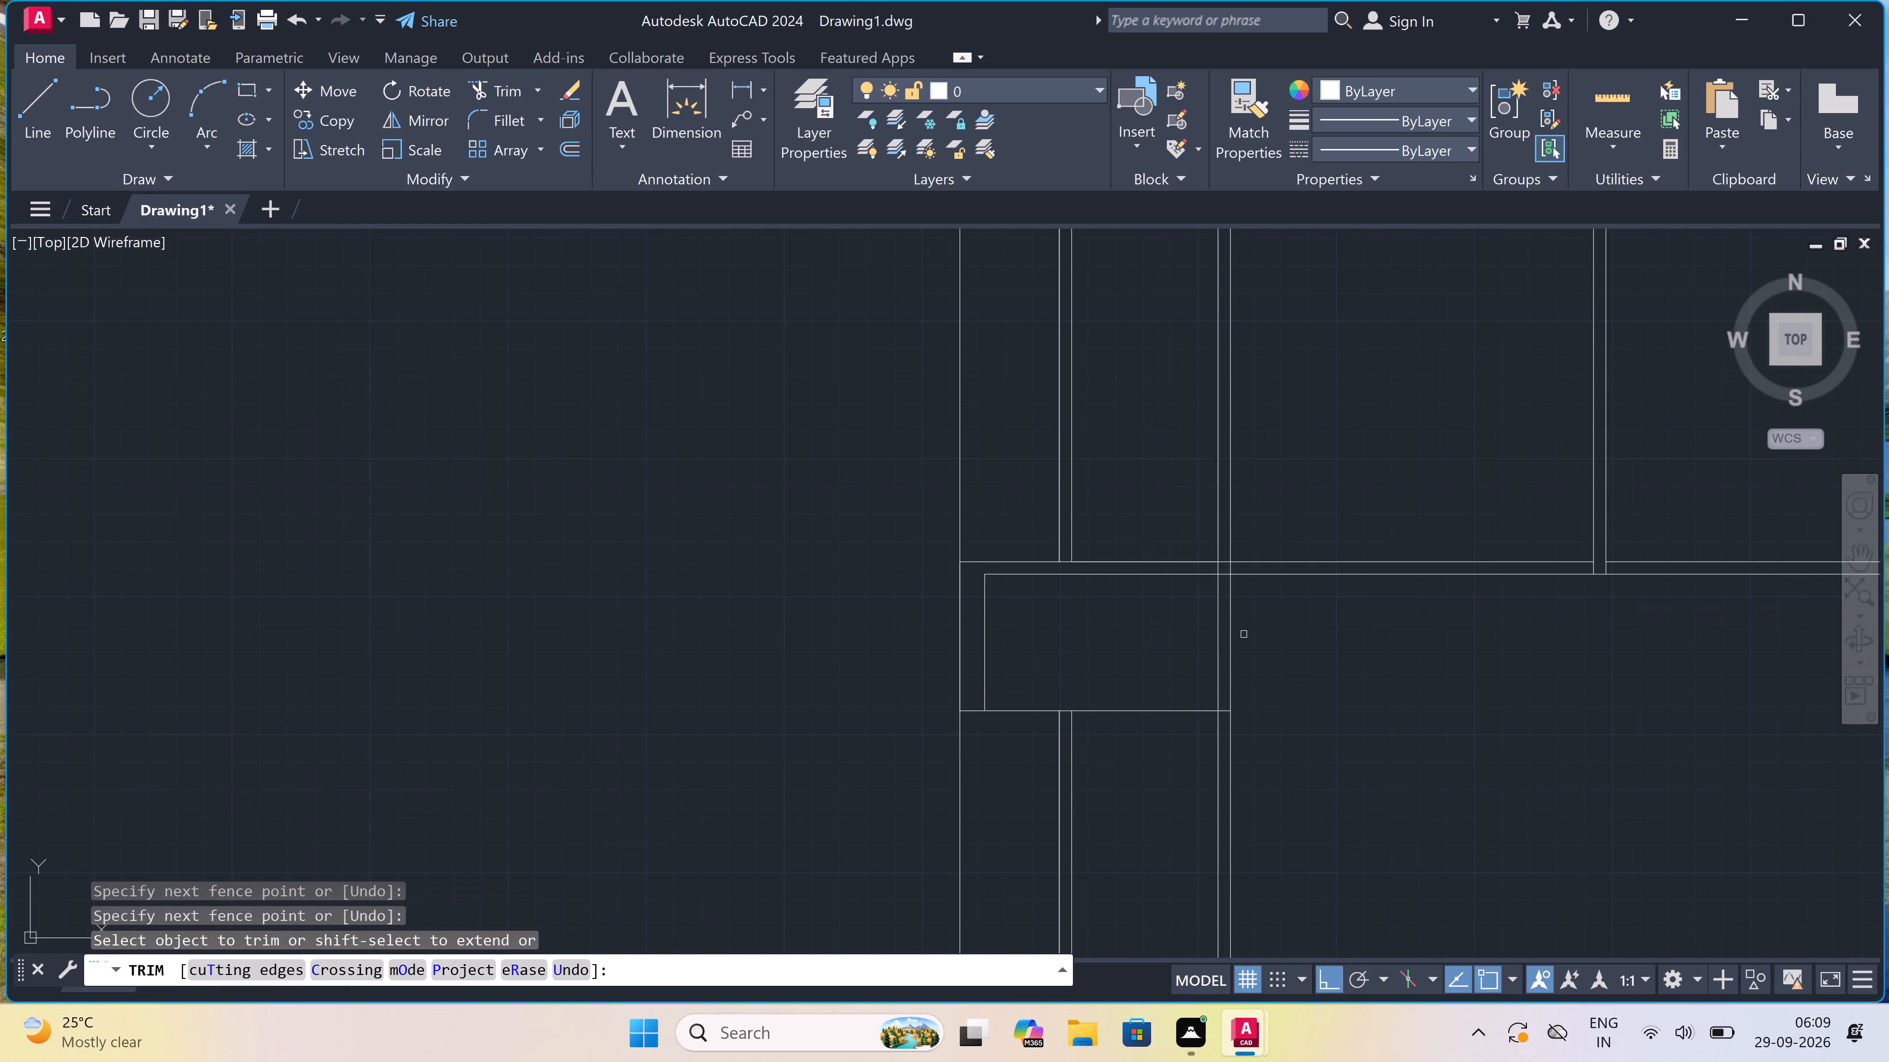
pyautogui.scroll(3, 1073, 661)
pyautogui.press('Escape')
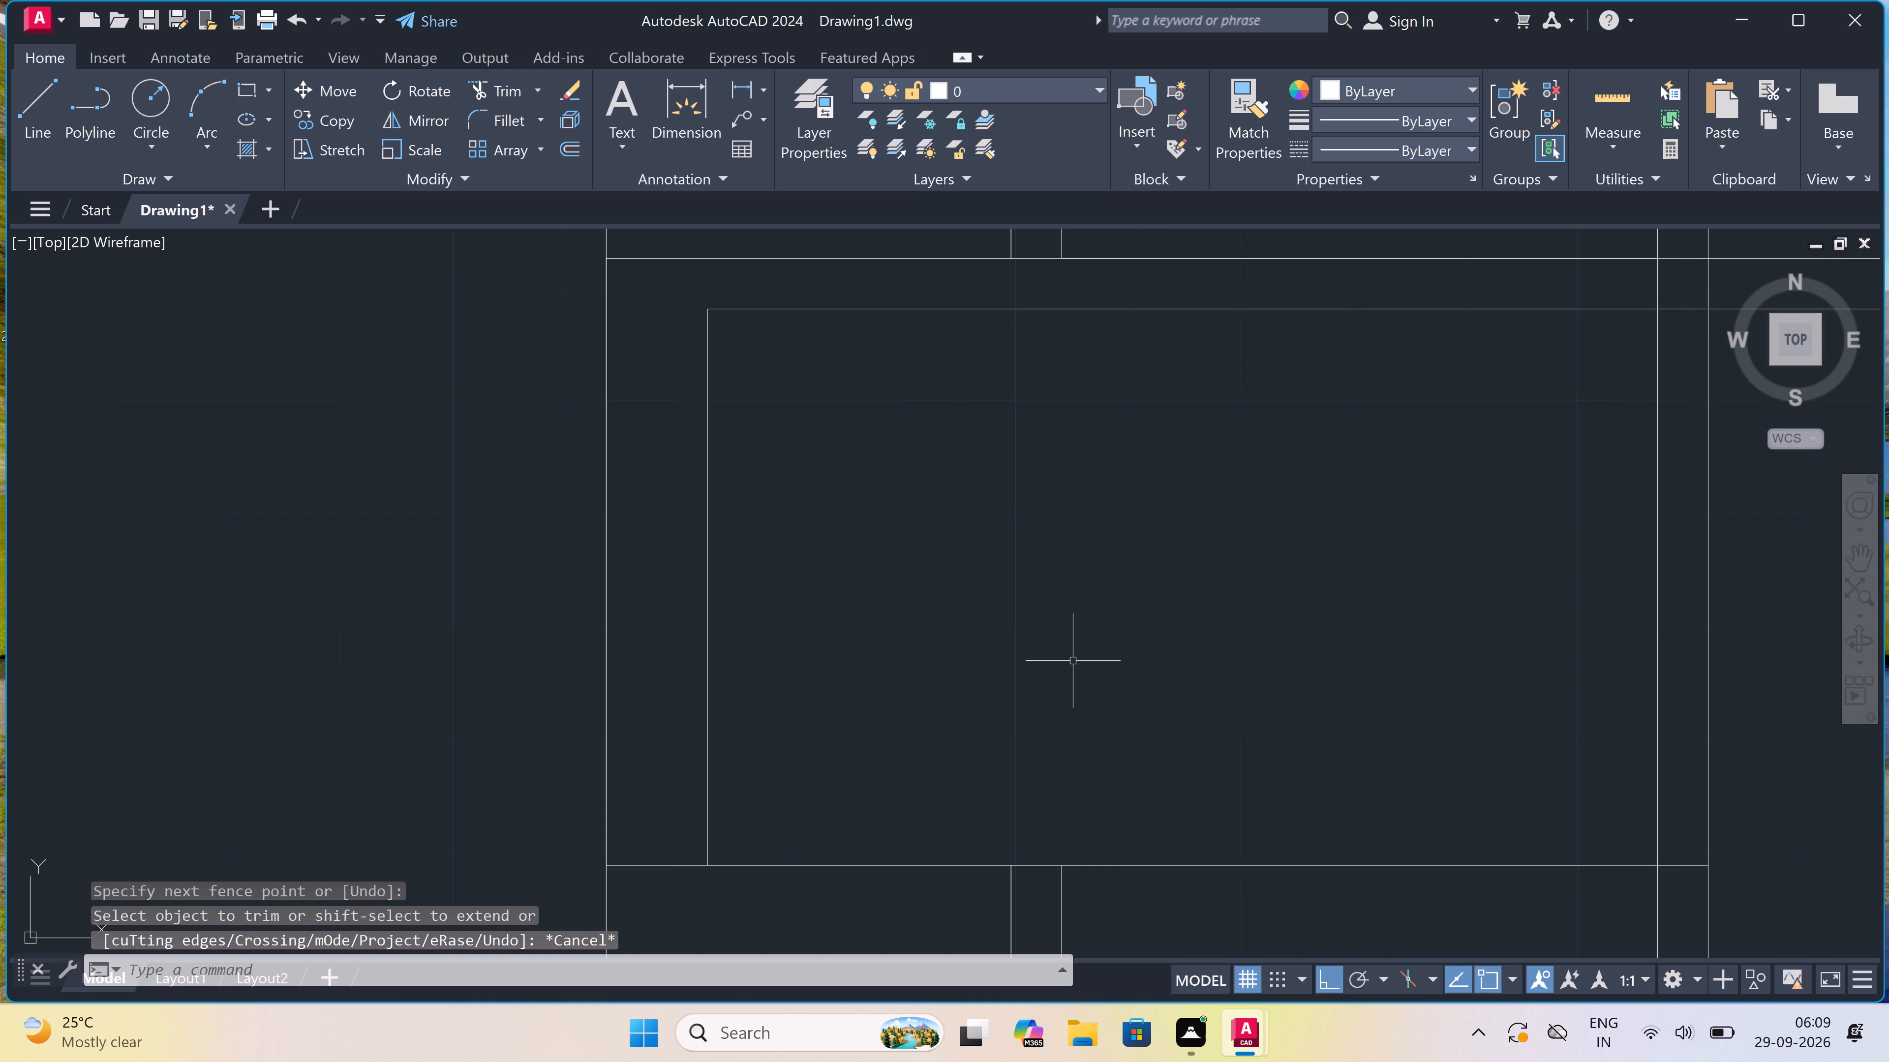
# Draw a line from the lower box edge's inner end 4.5" up, and across to the 9" offset line.
pyautogui.press('l')
pyautogui.press('space')
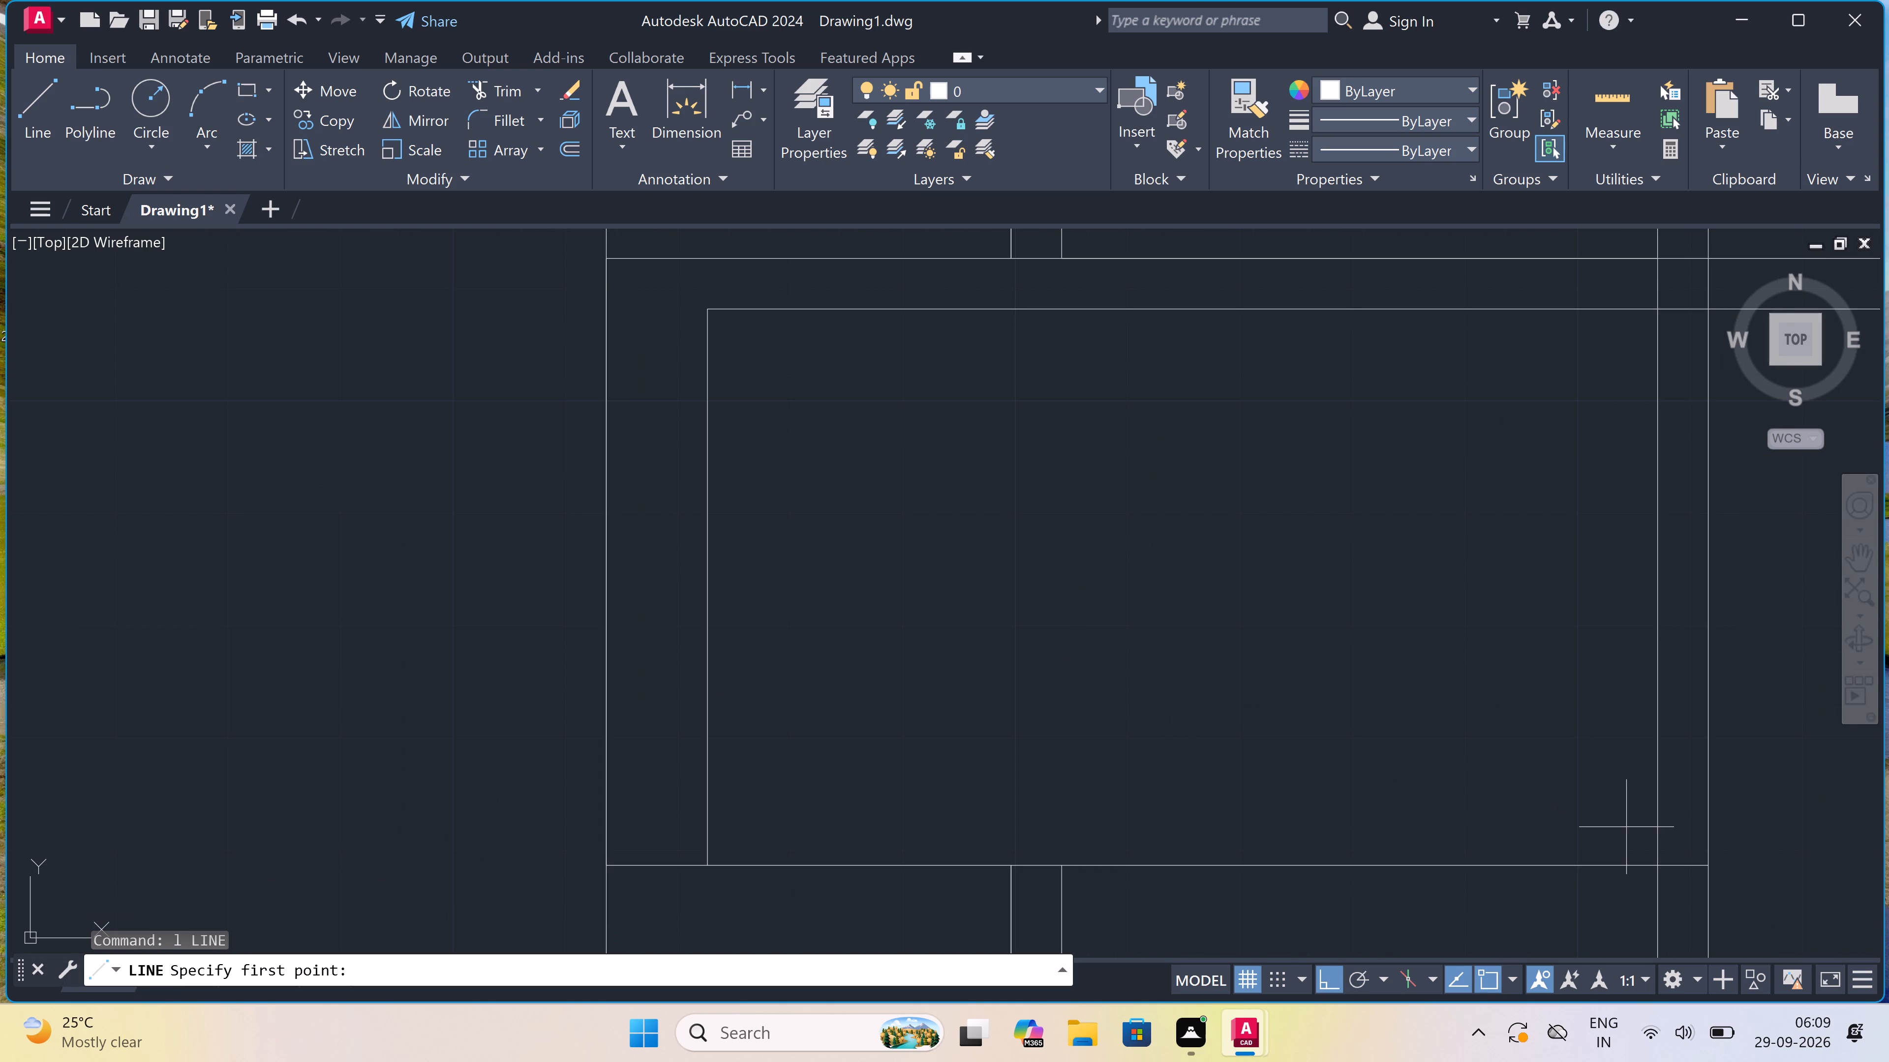
pyautogui.click(1711, 860)
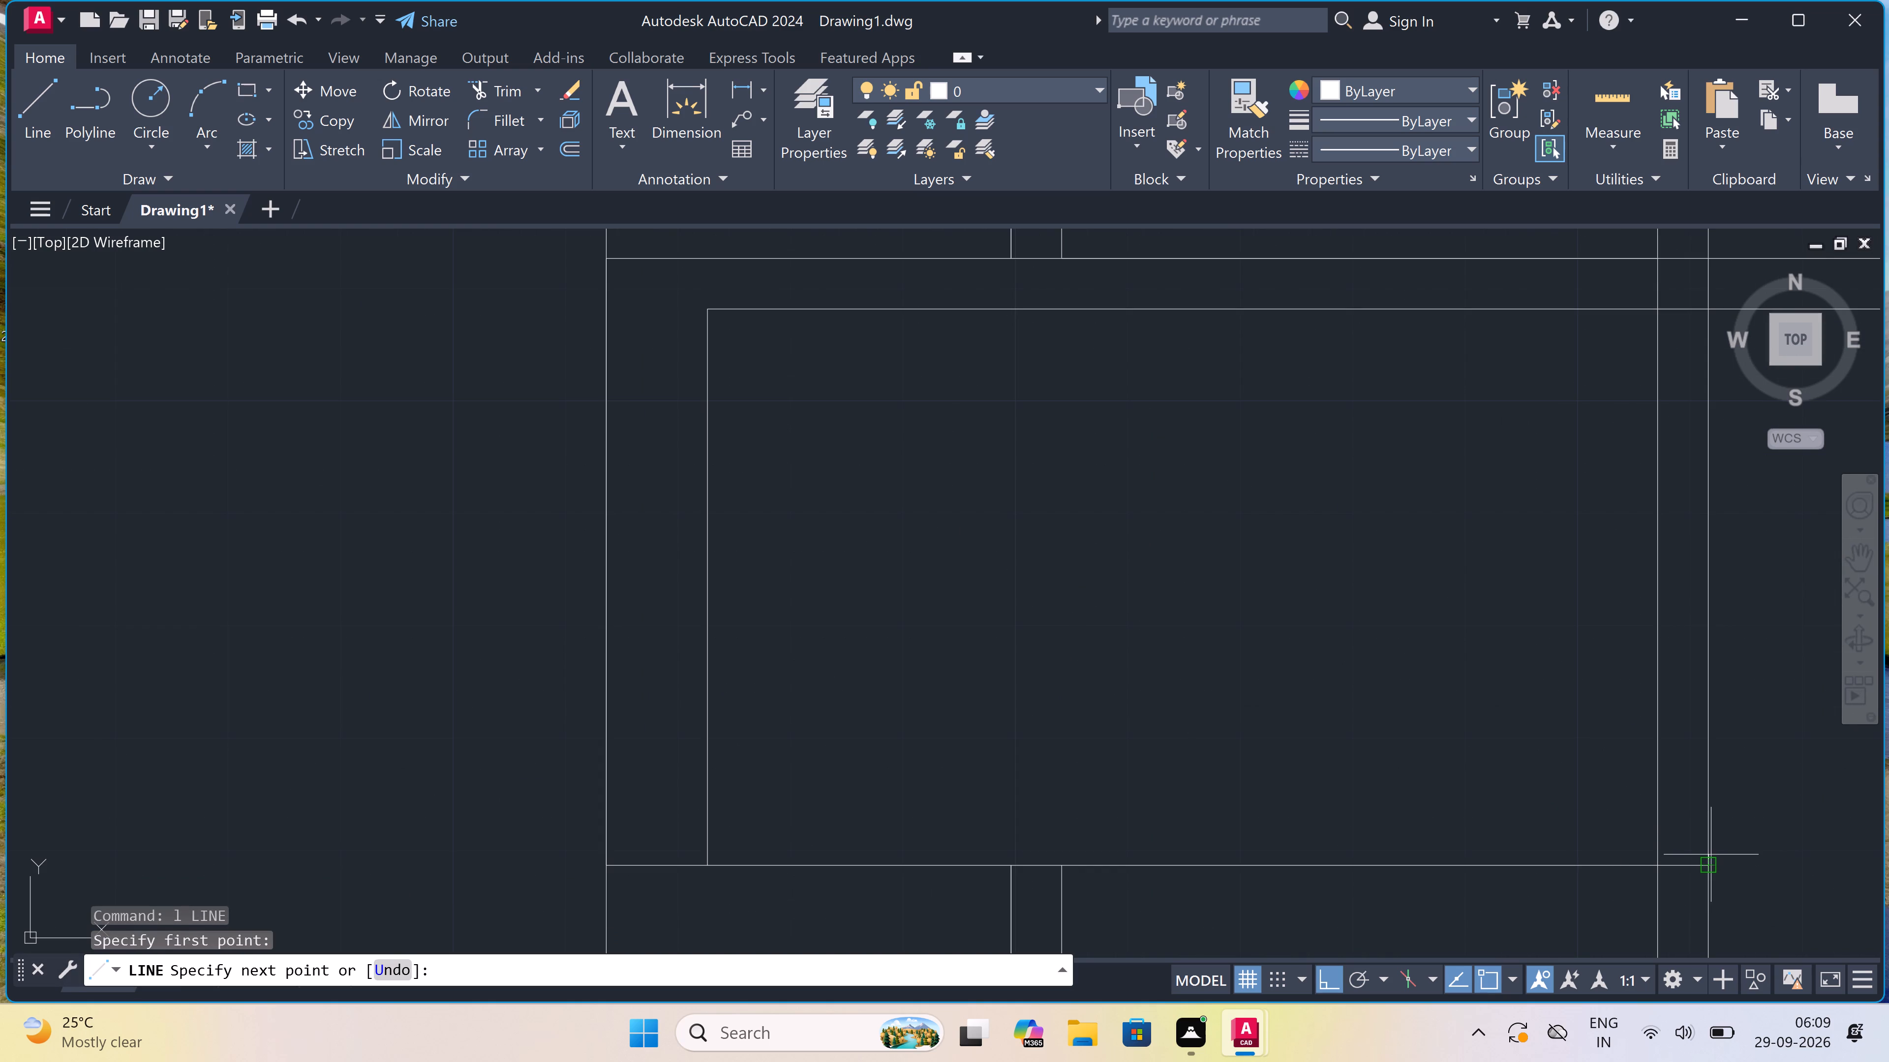
pyautogui.write('4.5"')
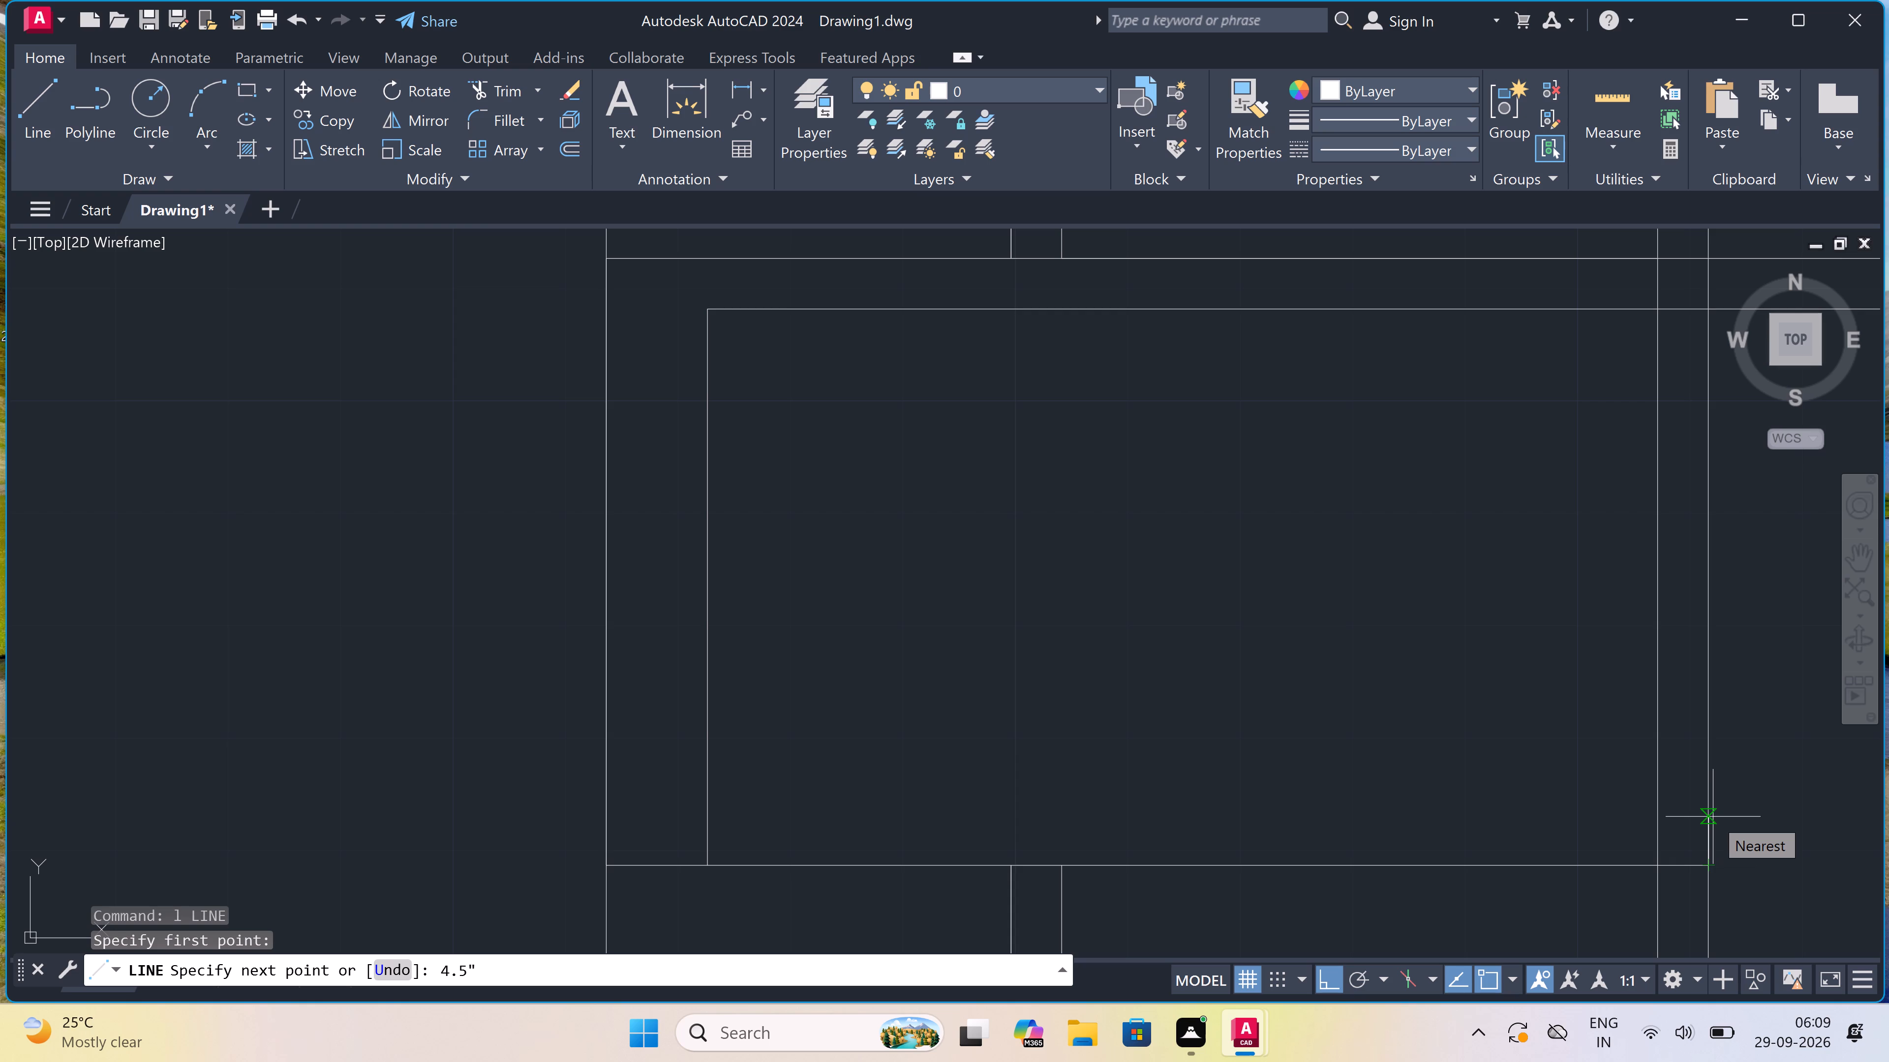
pyautogui.press('space')
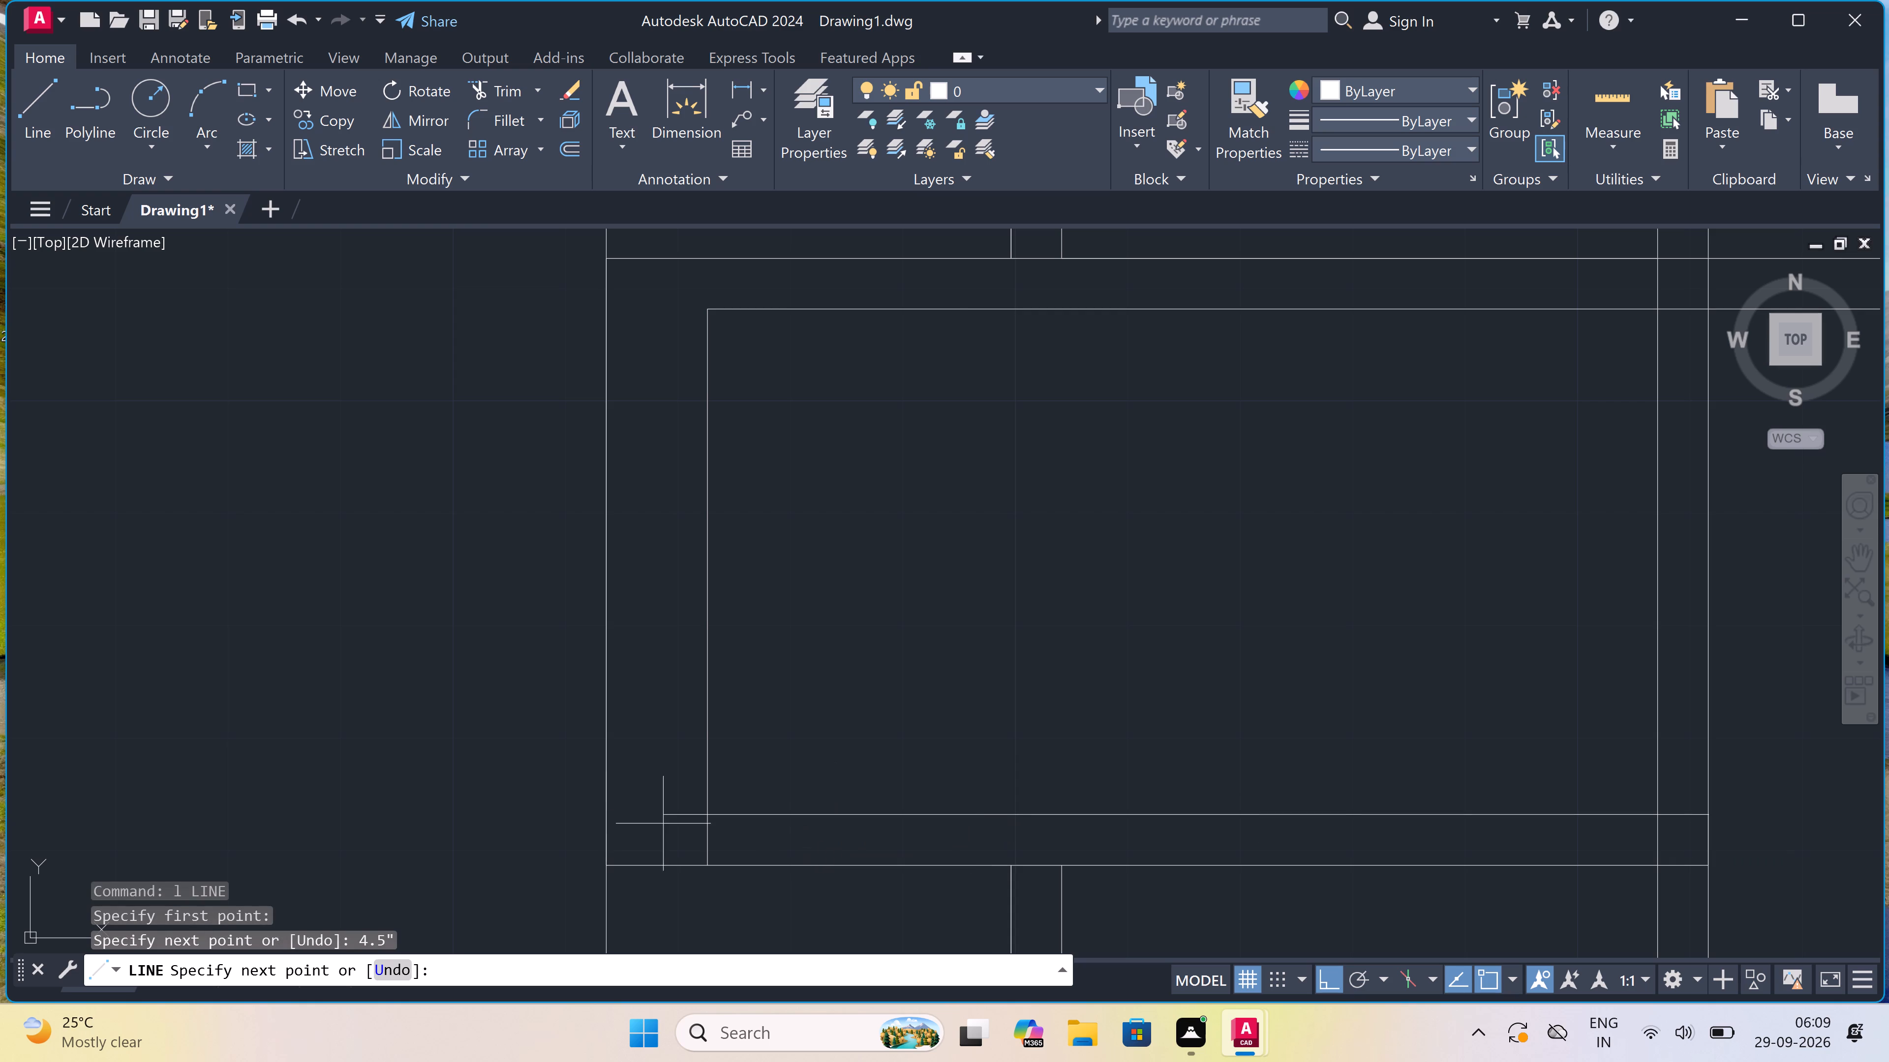
pyautogui.click(707, 817)
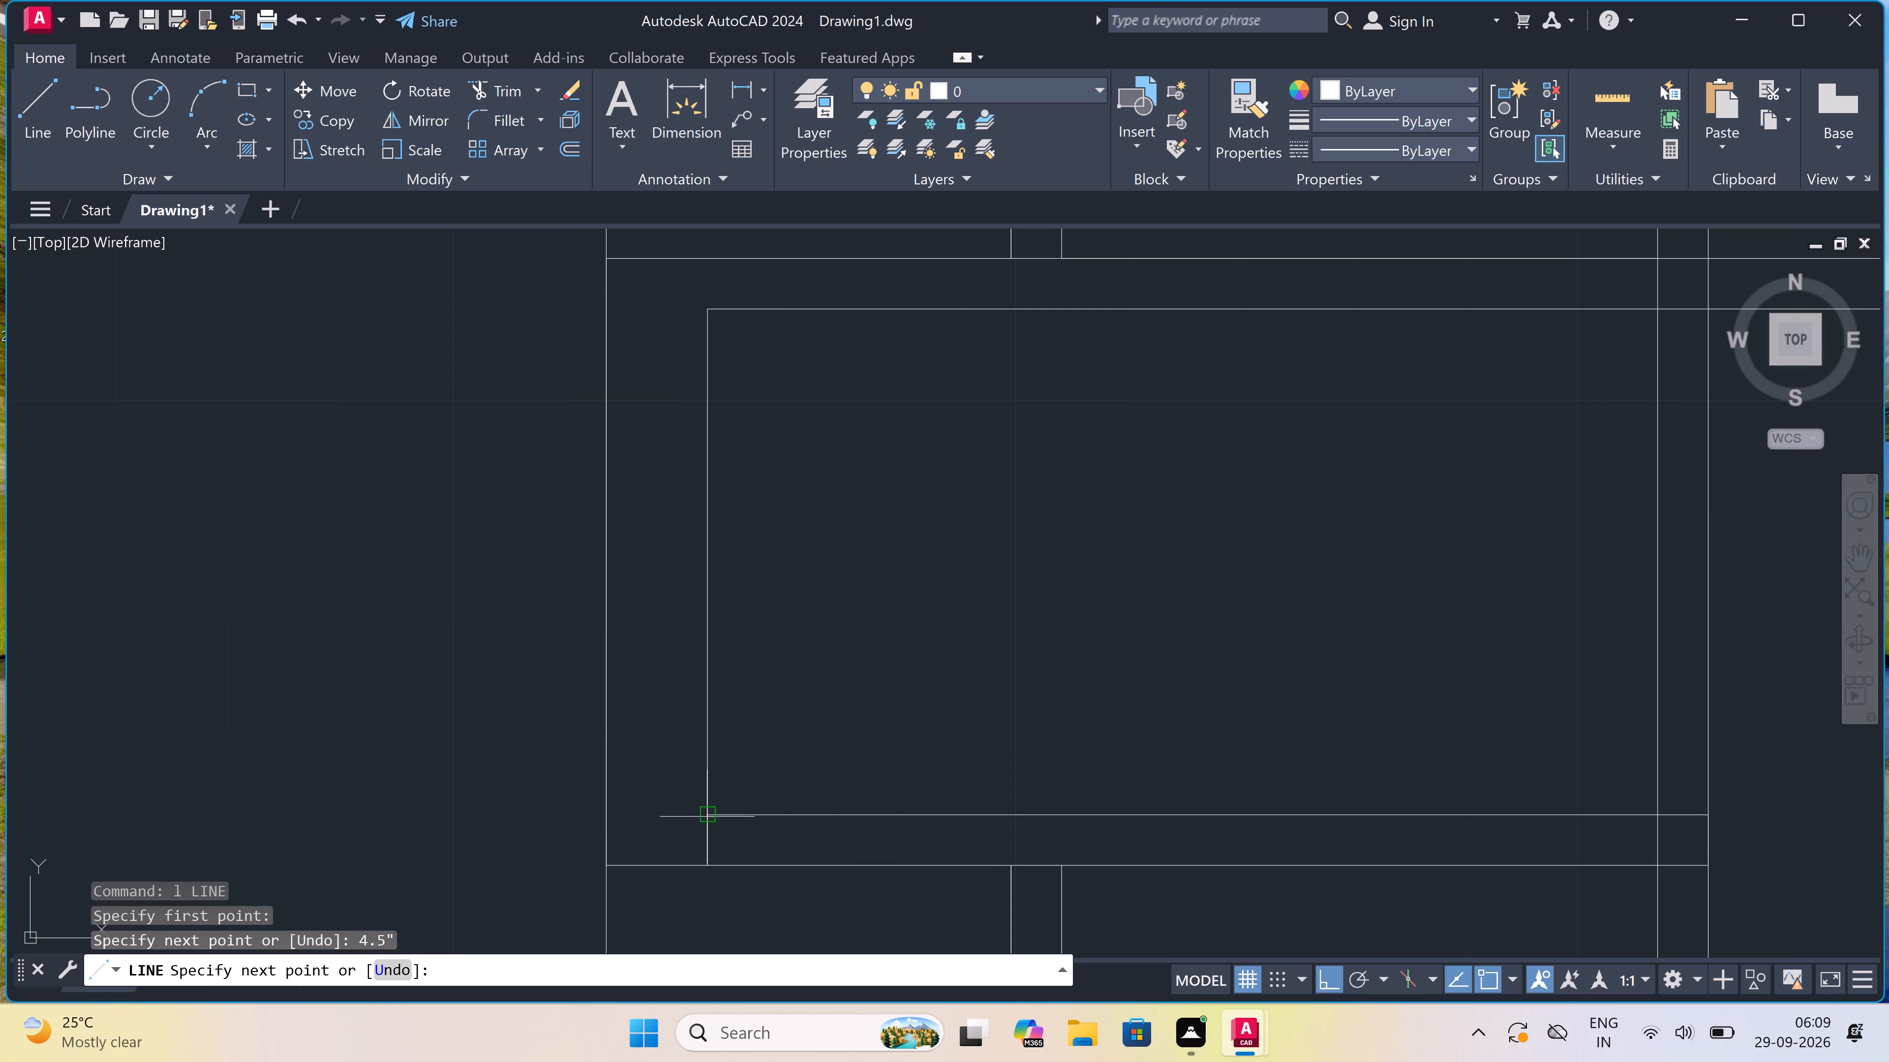
pyautogui.press('Escape')
# Trim the stub of the 9" offset line below the new horizontal line.
pyautogui.write('tr')
pyautogui.press('space')
pyautogui.doubleClick(709, 837)
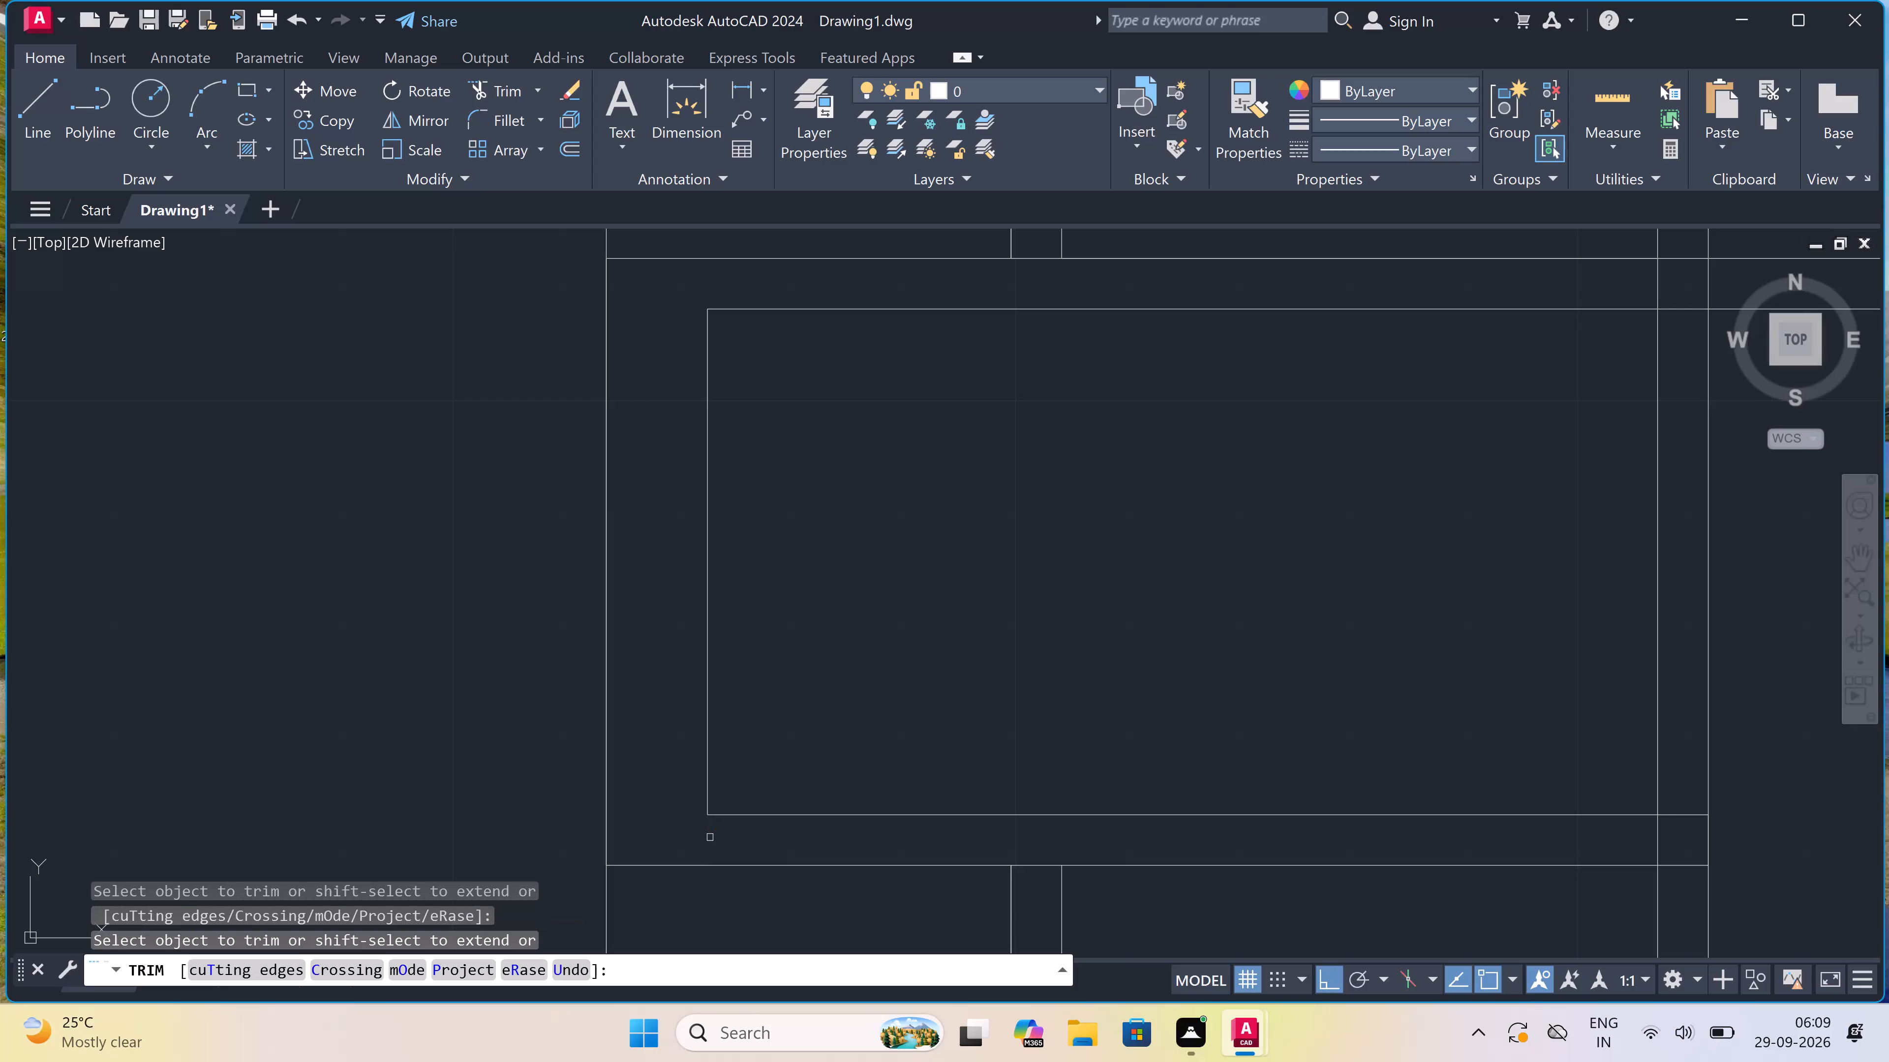
# Trim the vertical pair above the box out of the upper-left room and out of the top wall's thickness.
pyautogui.scroll(-2, 710, 837)
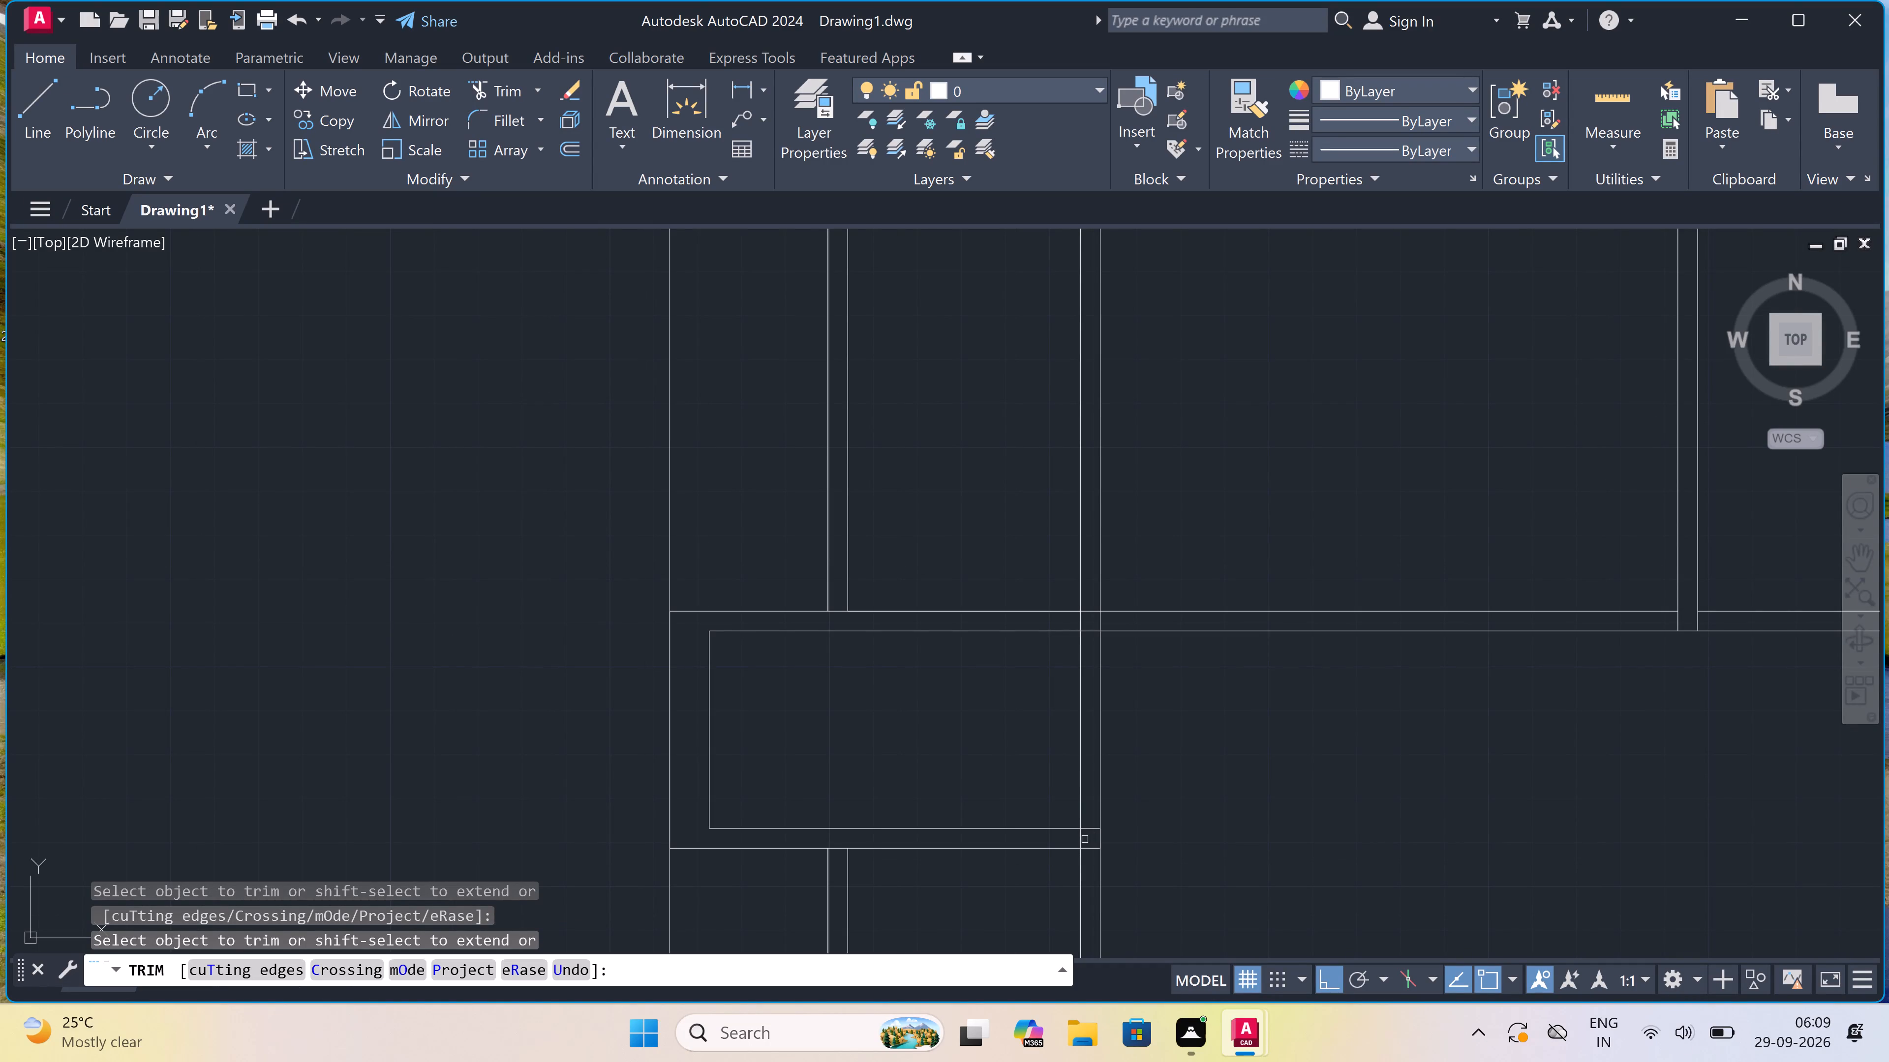
pyautogui.scroll(1, 1085, 839)
pyautogui.scroll(-3, 1085, 839)
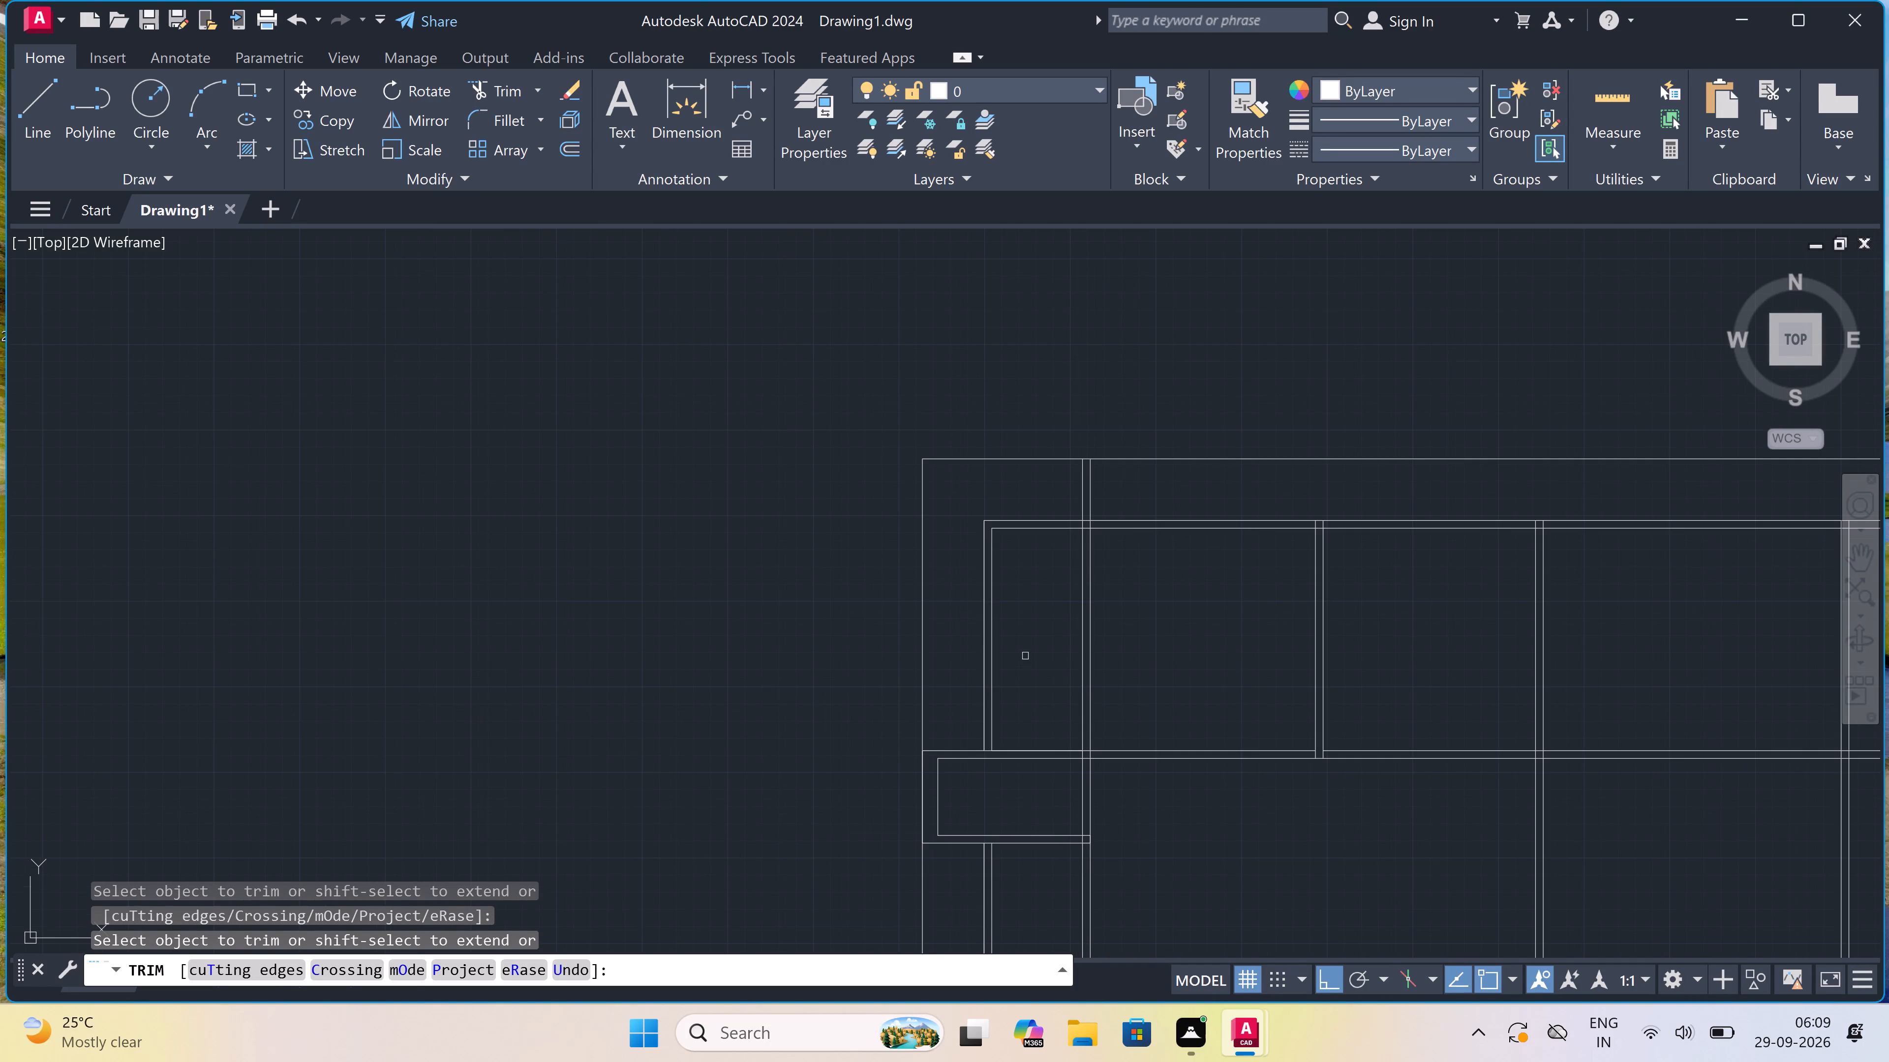
pyautogui.click(1025, 656)
pyautogui.click(1121, 649)
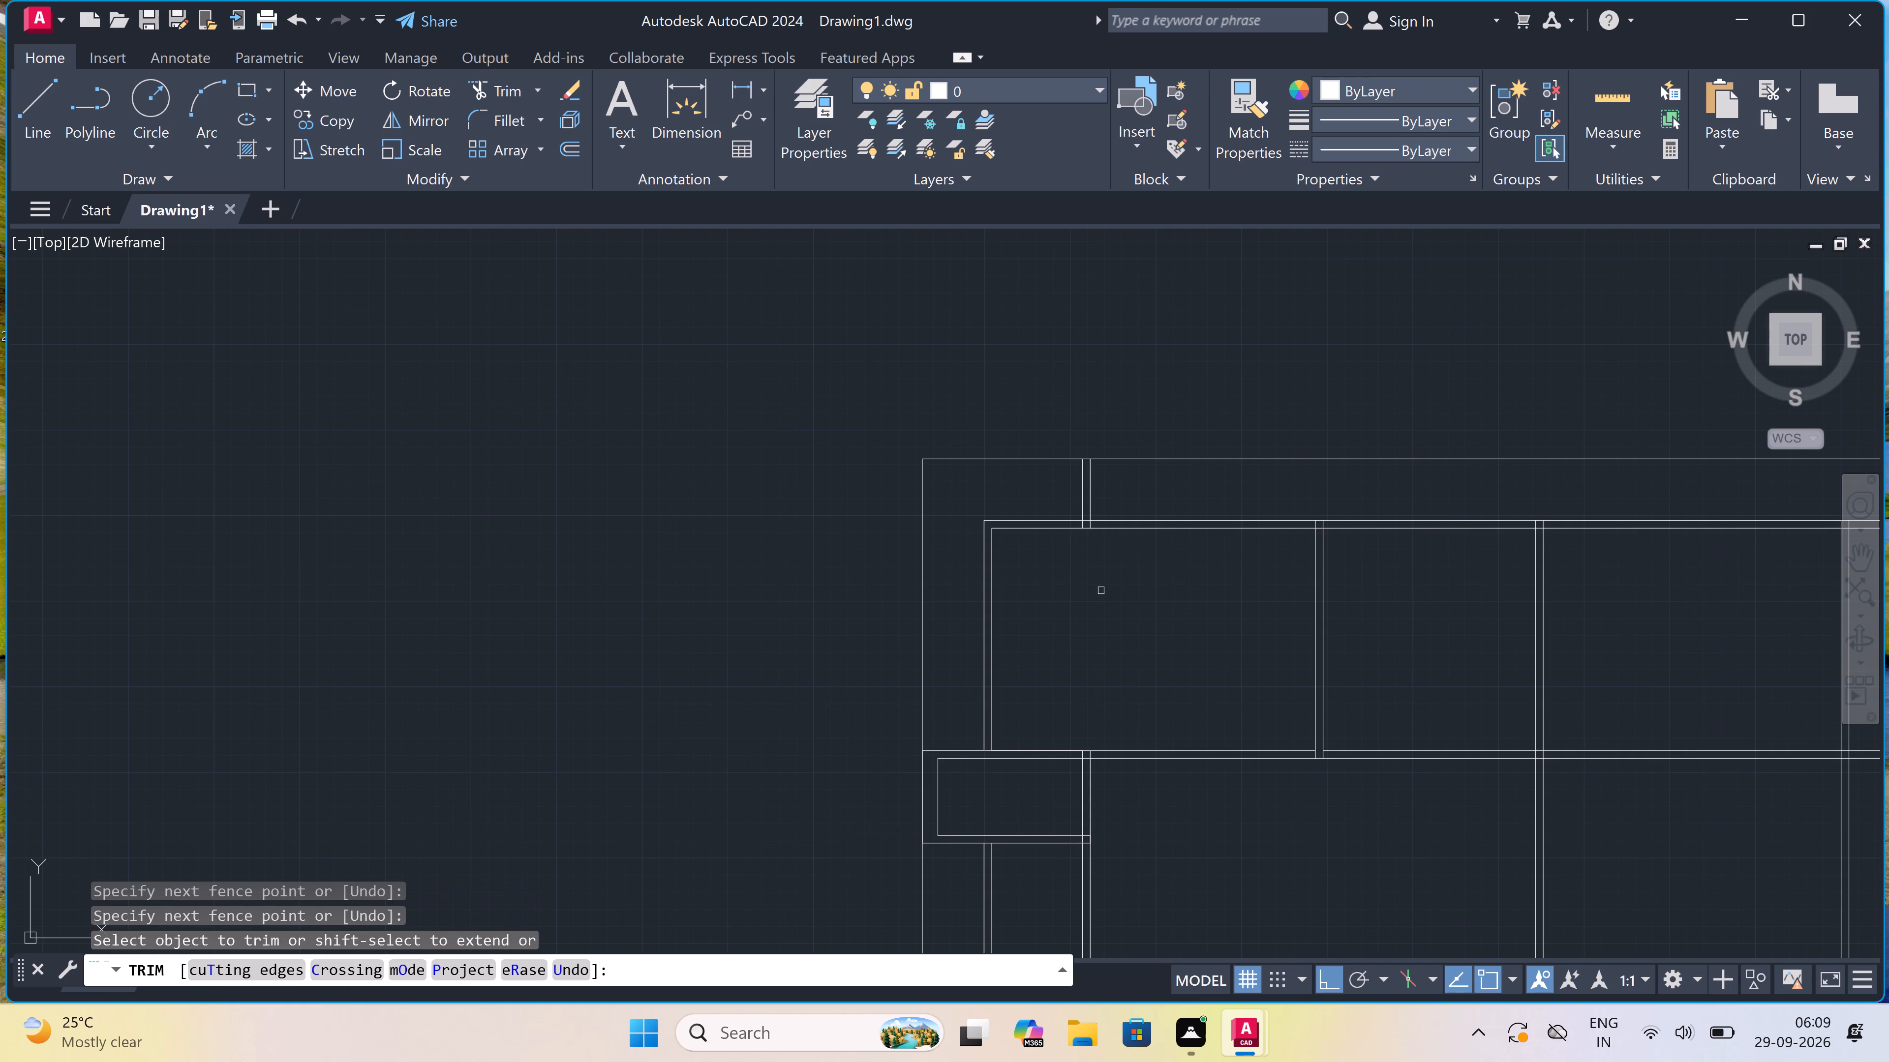
pyautogui.scroll(2, 1089, 452)
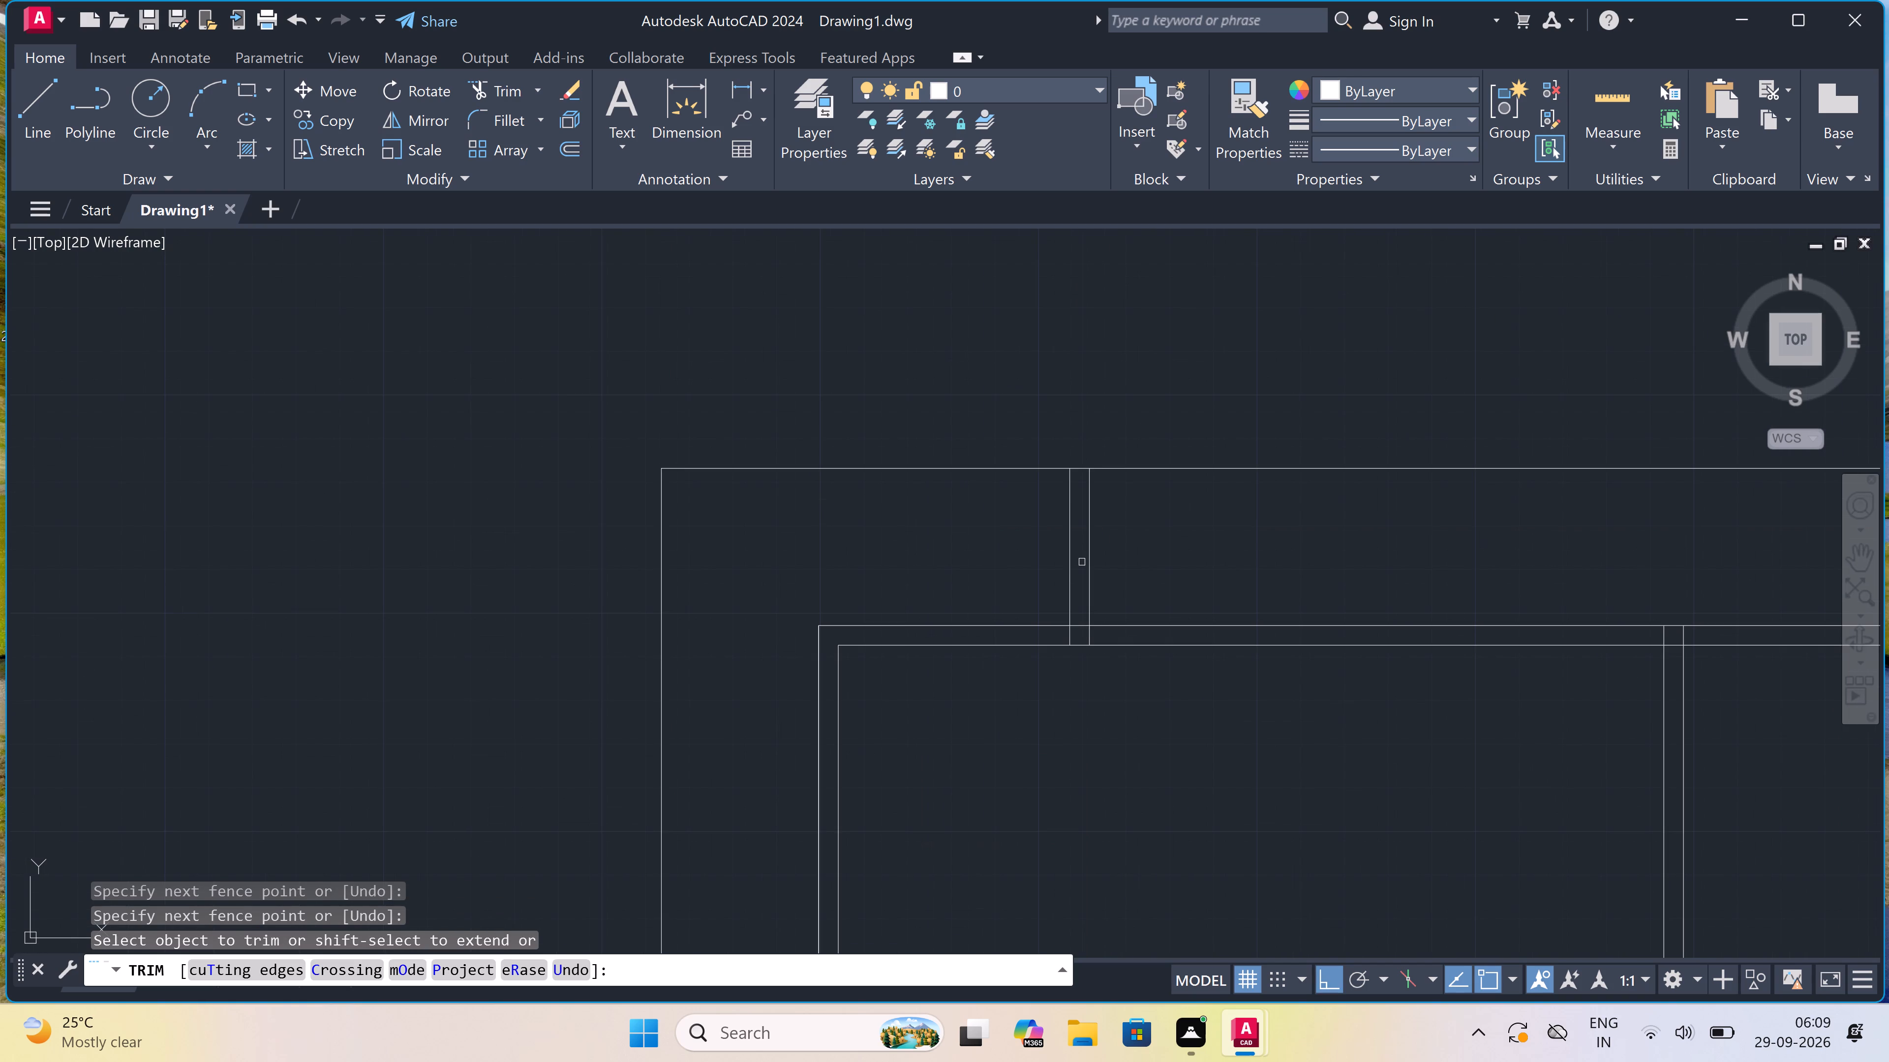
pyautogui.scroll(2, 1082, 563)
pyautogui.scroll(1, 1083, 761)
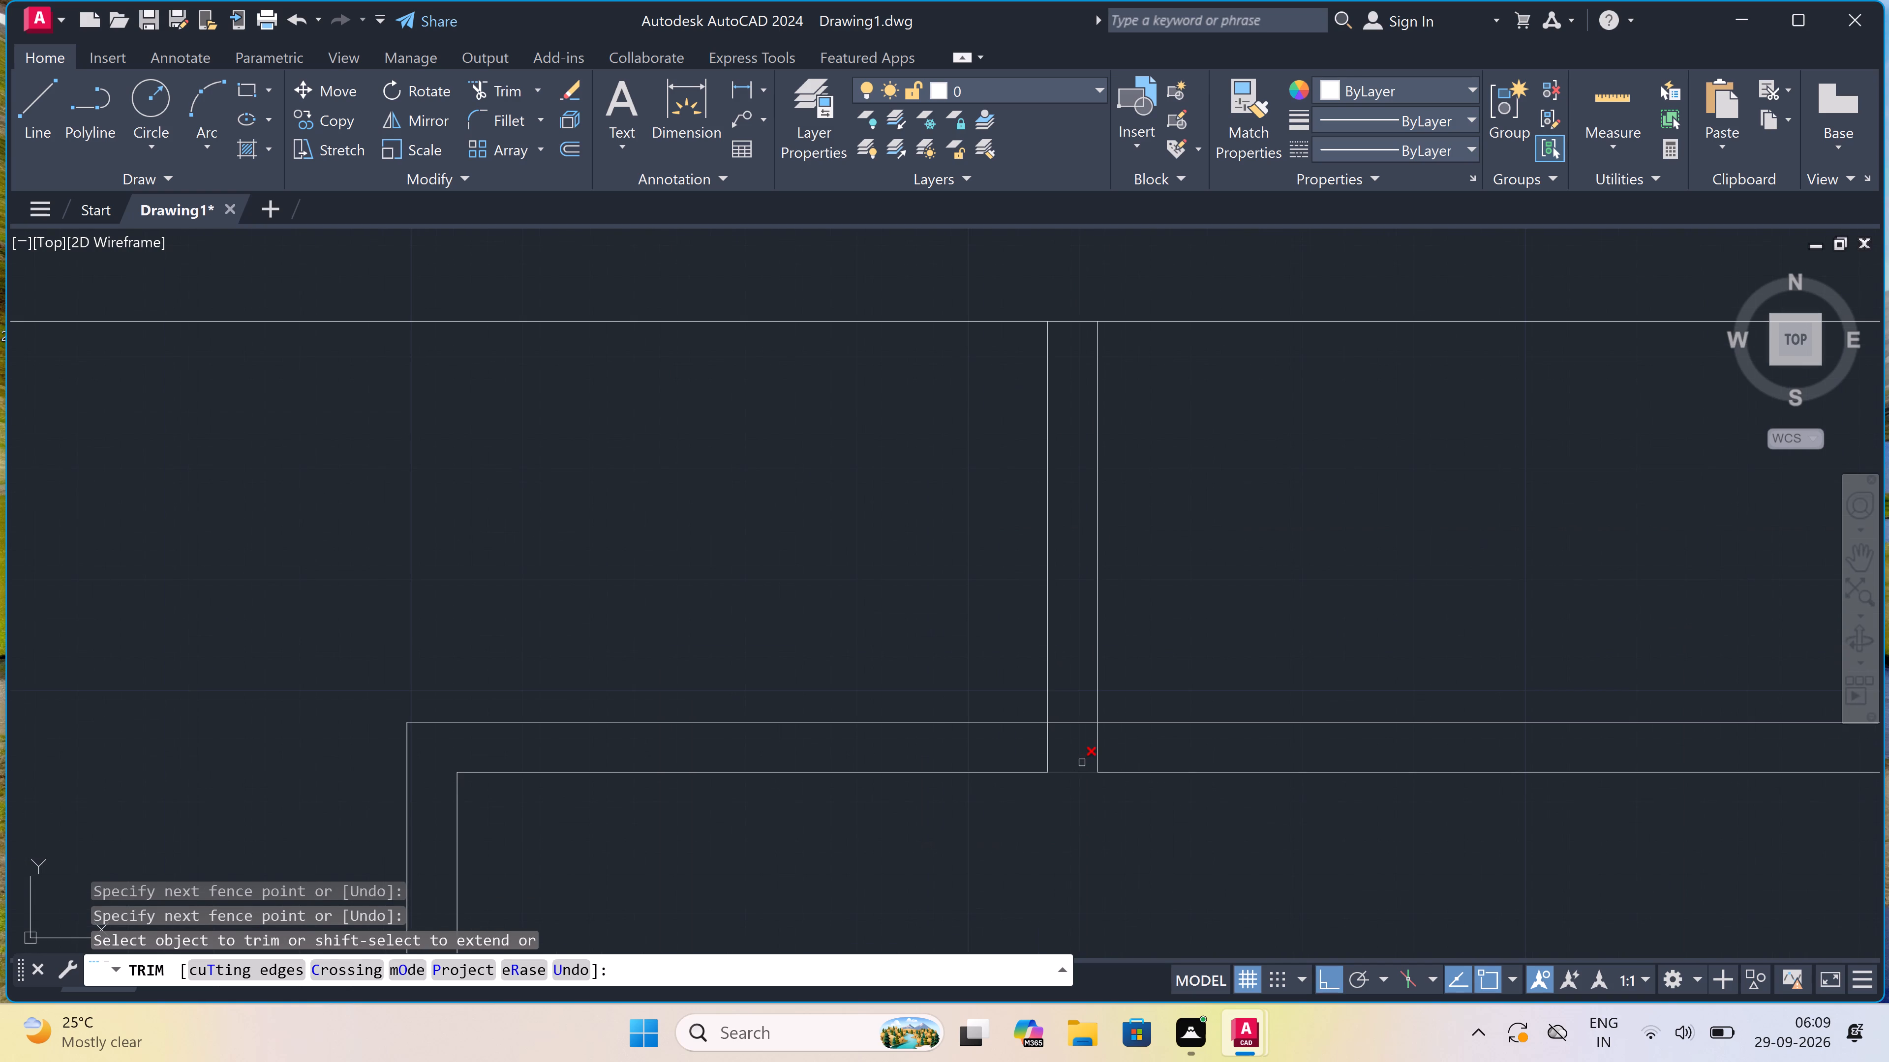
pyautogui.click(1149, 737)
pyautogui.click(917, 748)
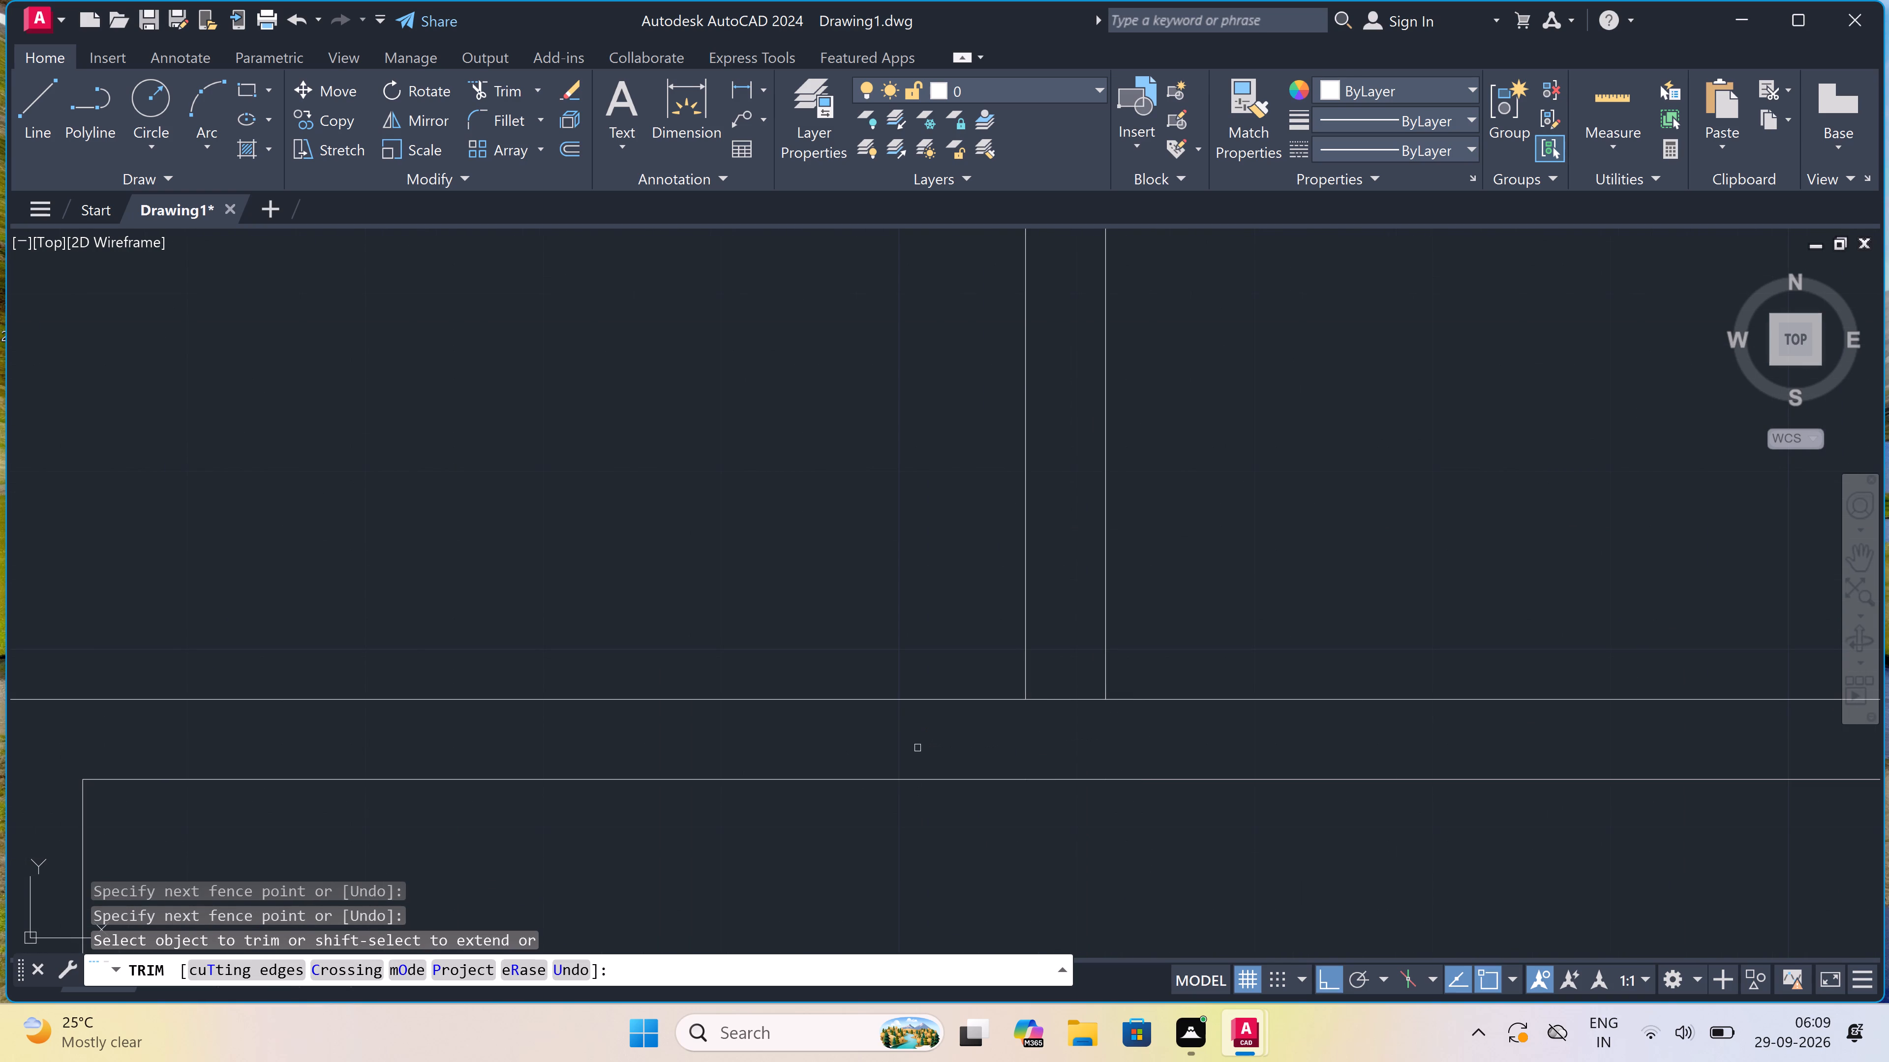
# Trim the remaining pair of vertical lines above the partition out of the upper-left room.
pyautogui.doubleClick(1128, 538)
pyautogui.click(1024, 560)
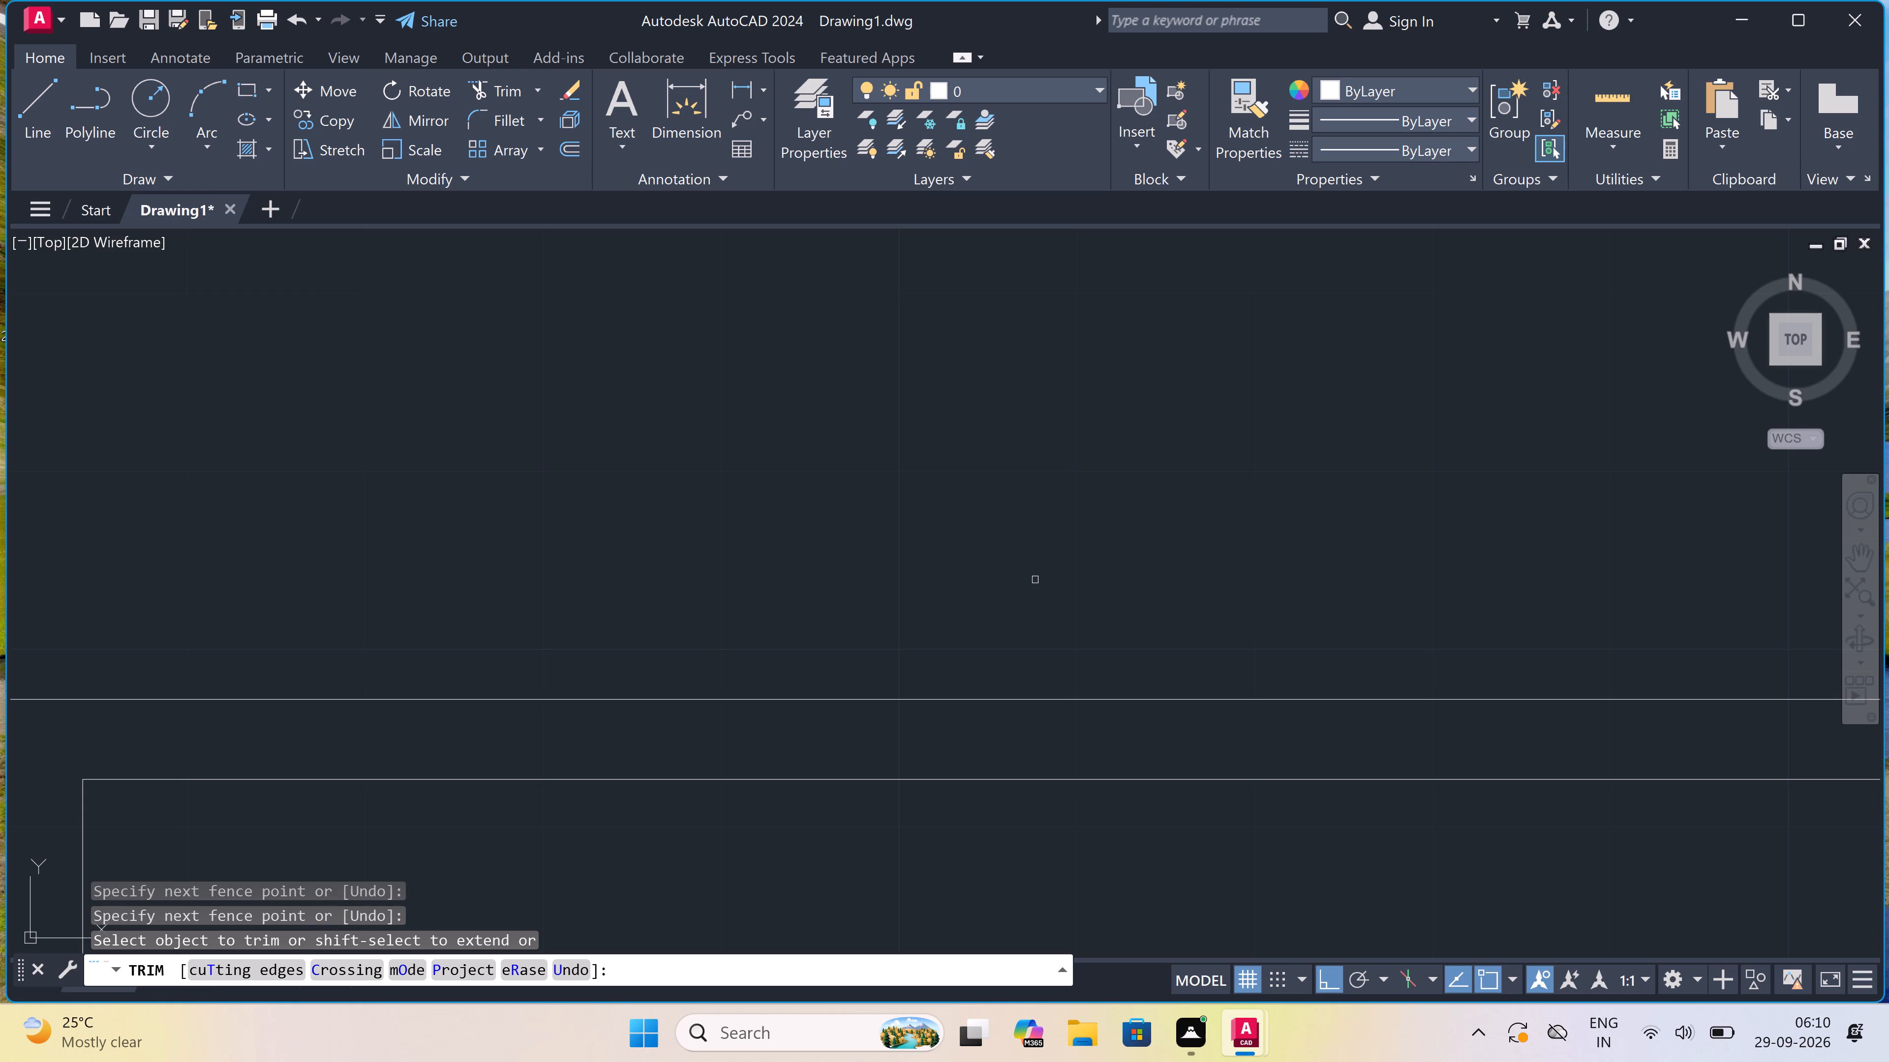
# Trim the crossing line segments inside the wall junction at the side box's upper inner corner, including both vertical ends across the partition thickness.
pyautogui.scroll(-6, 1036, 553)
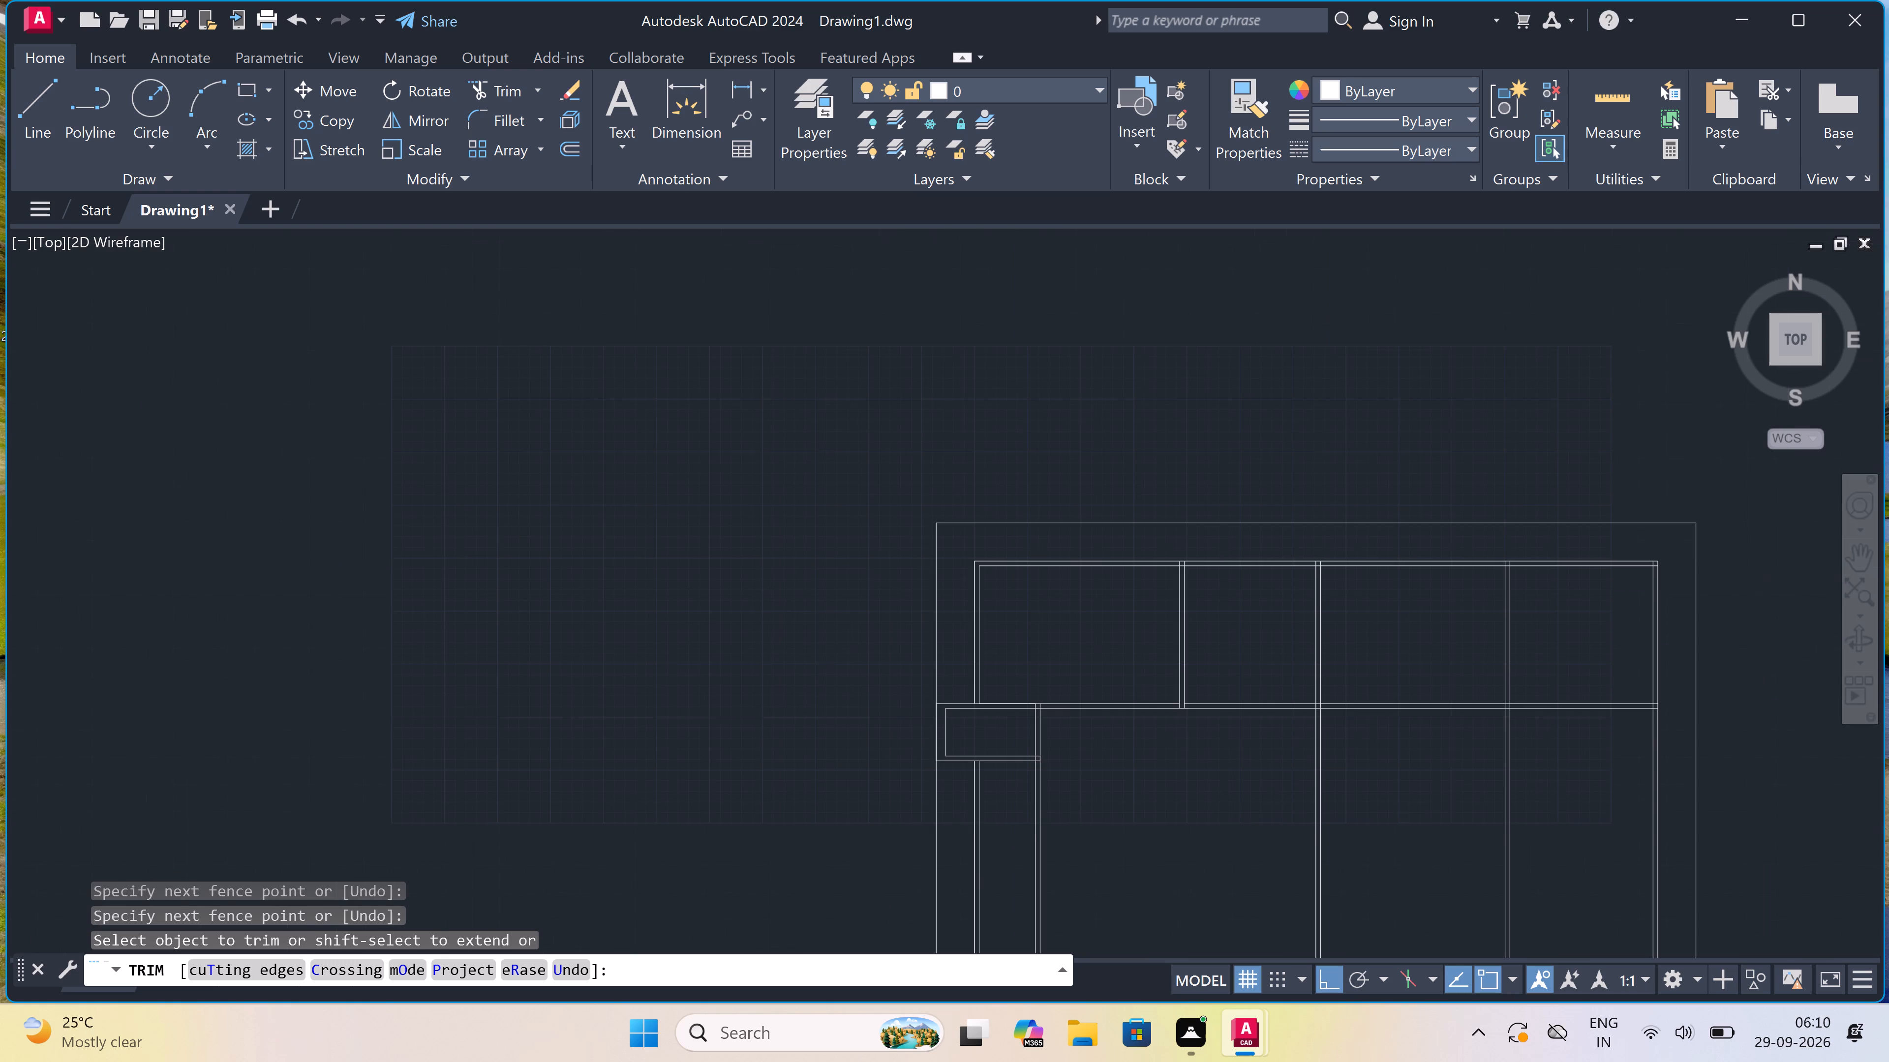
pyautogui.scroll(2, 1036, 730)
pyautogui.scroll(3, 1037, 669)
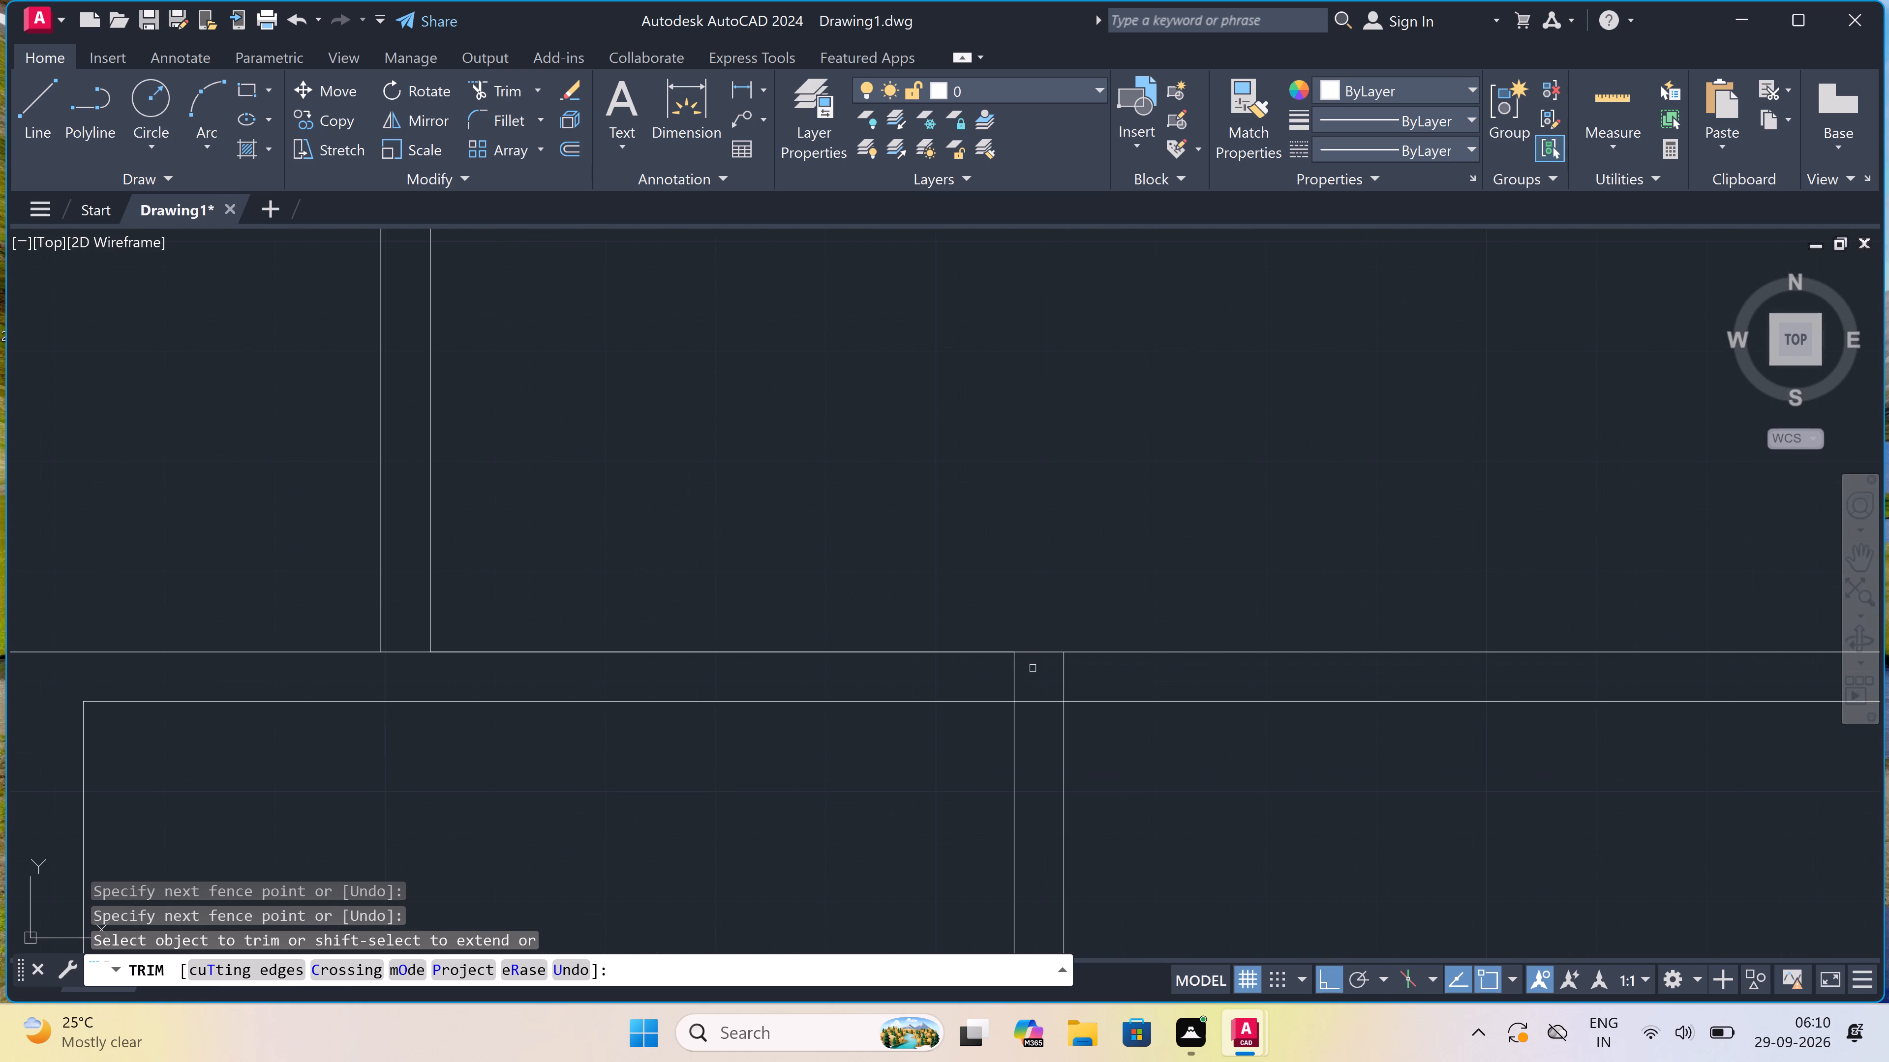
pyautogui.scroll(1, 1017, 664)
pyautogui.click(1012, 663)
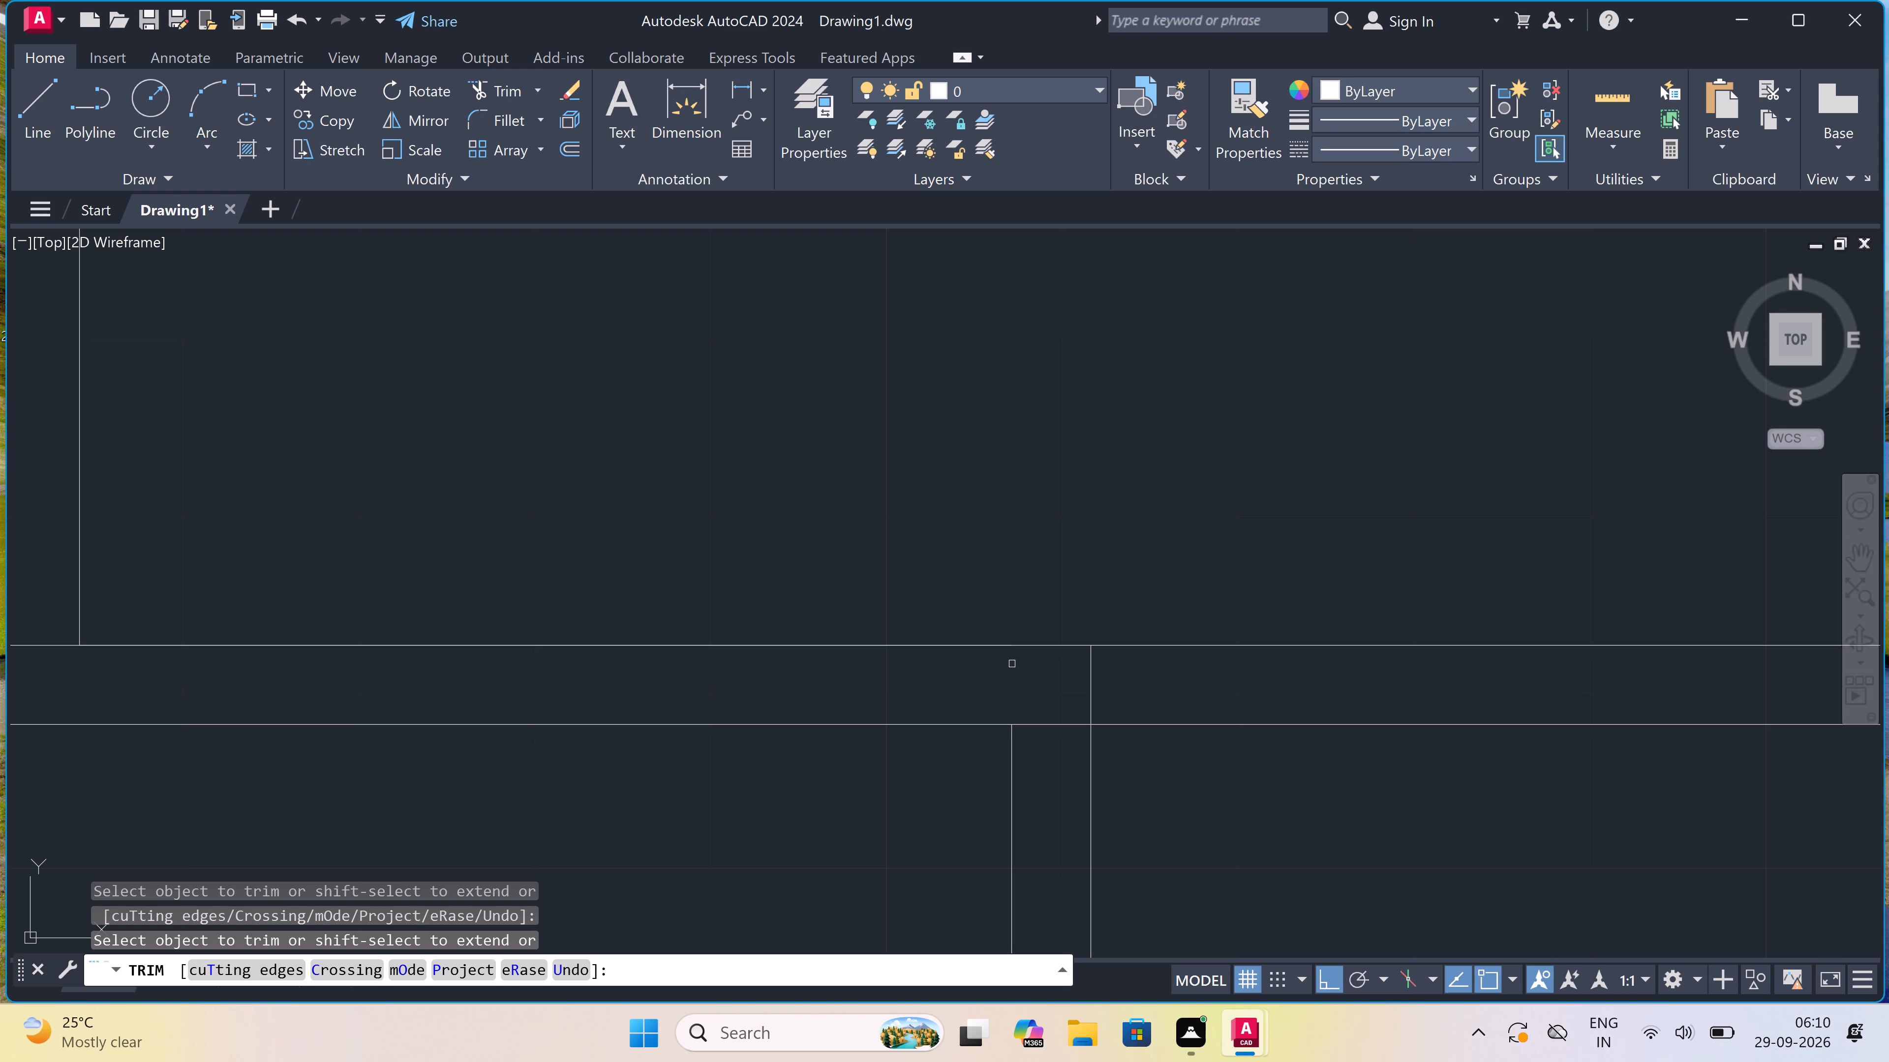
pyautogui.click(1038, 724)
pyautogui.click(1070, 664)
pyautogui.click(1148, 664)
# Trim the vertical and horizontal segments crossing inside the wall thickness at the side box's lower inner corner.
pyautogui.scroll(-3, 1148, 663)
pyautogui.scroll(-3, 1111, 678)
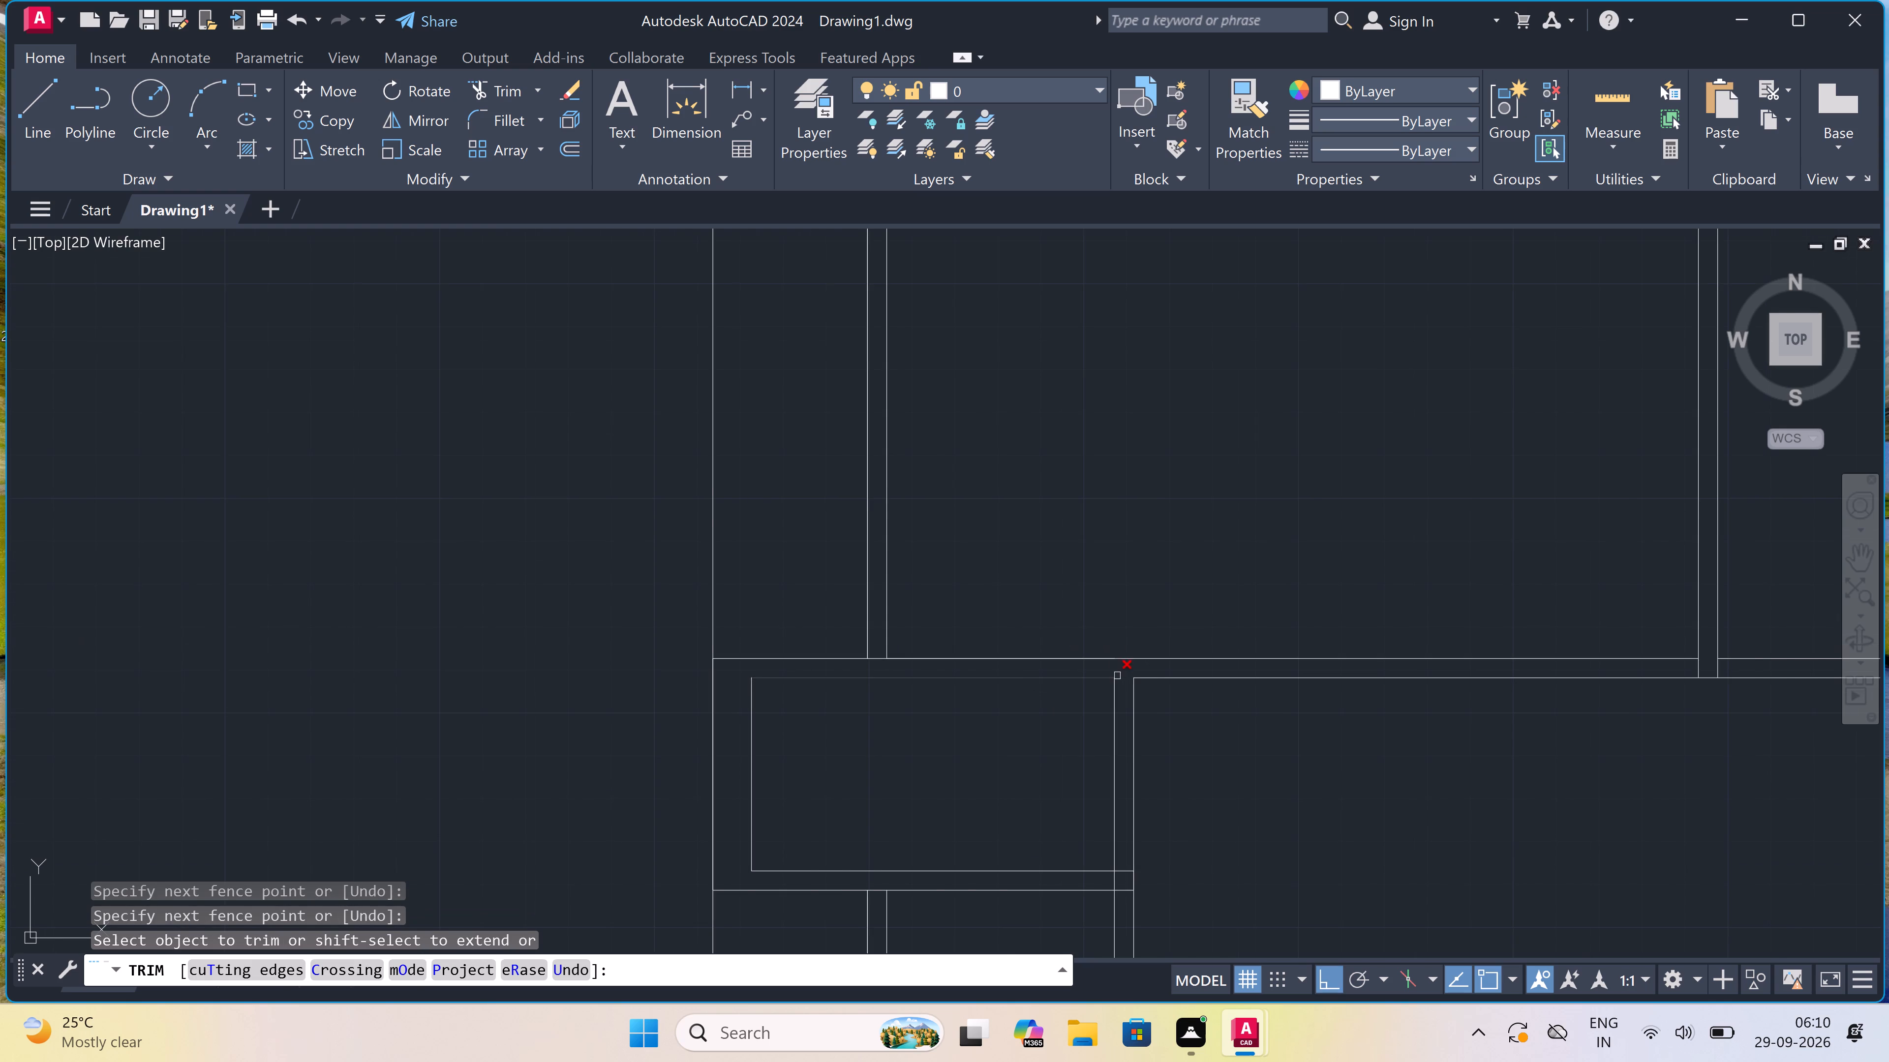
pyautogui.scroll(3, 1114, 749)
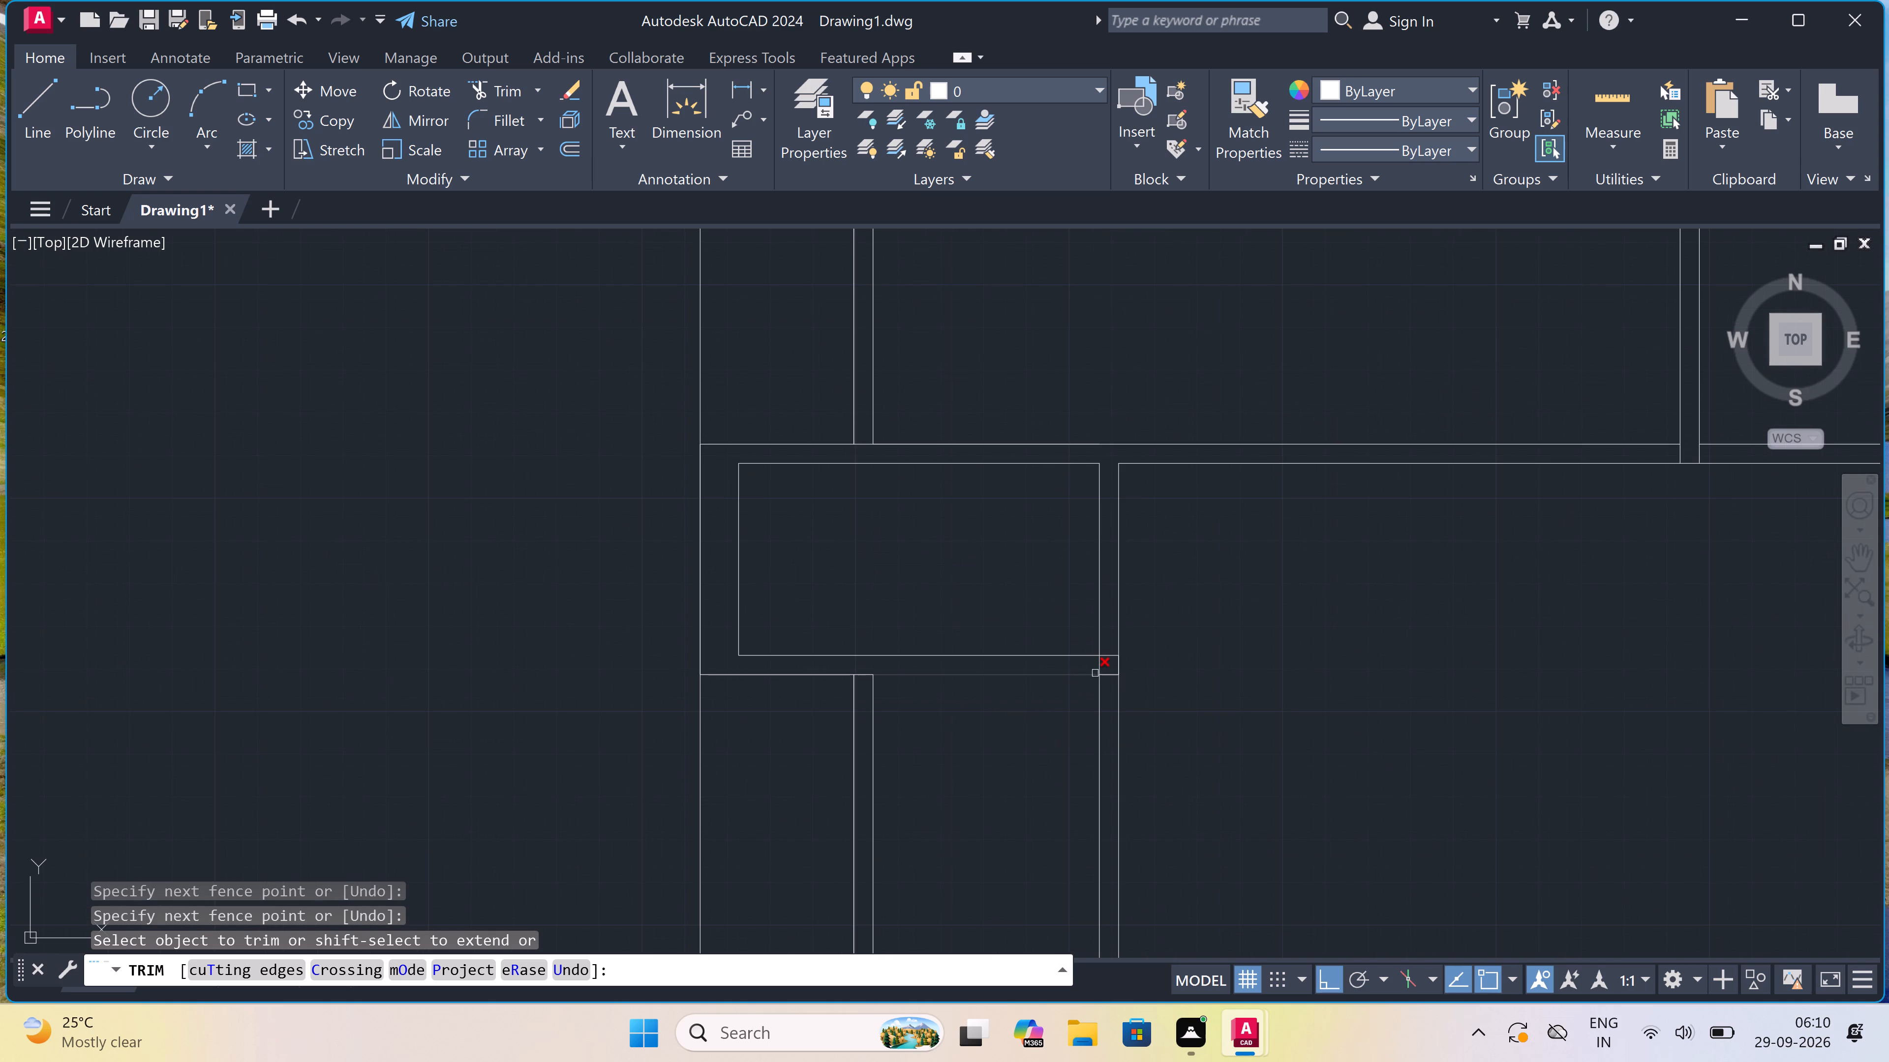
pyautogui.scroll(3, 1107, 660)
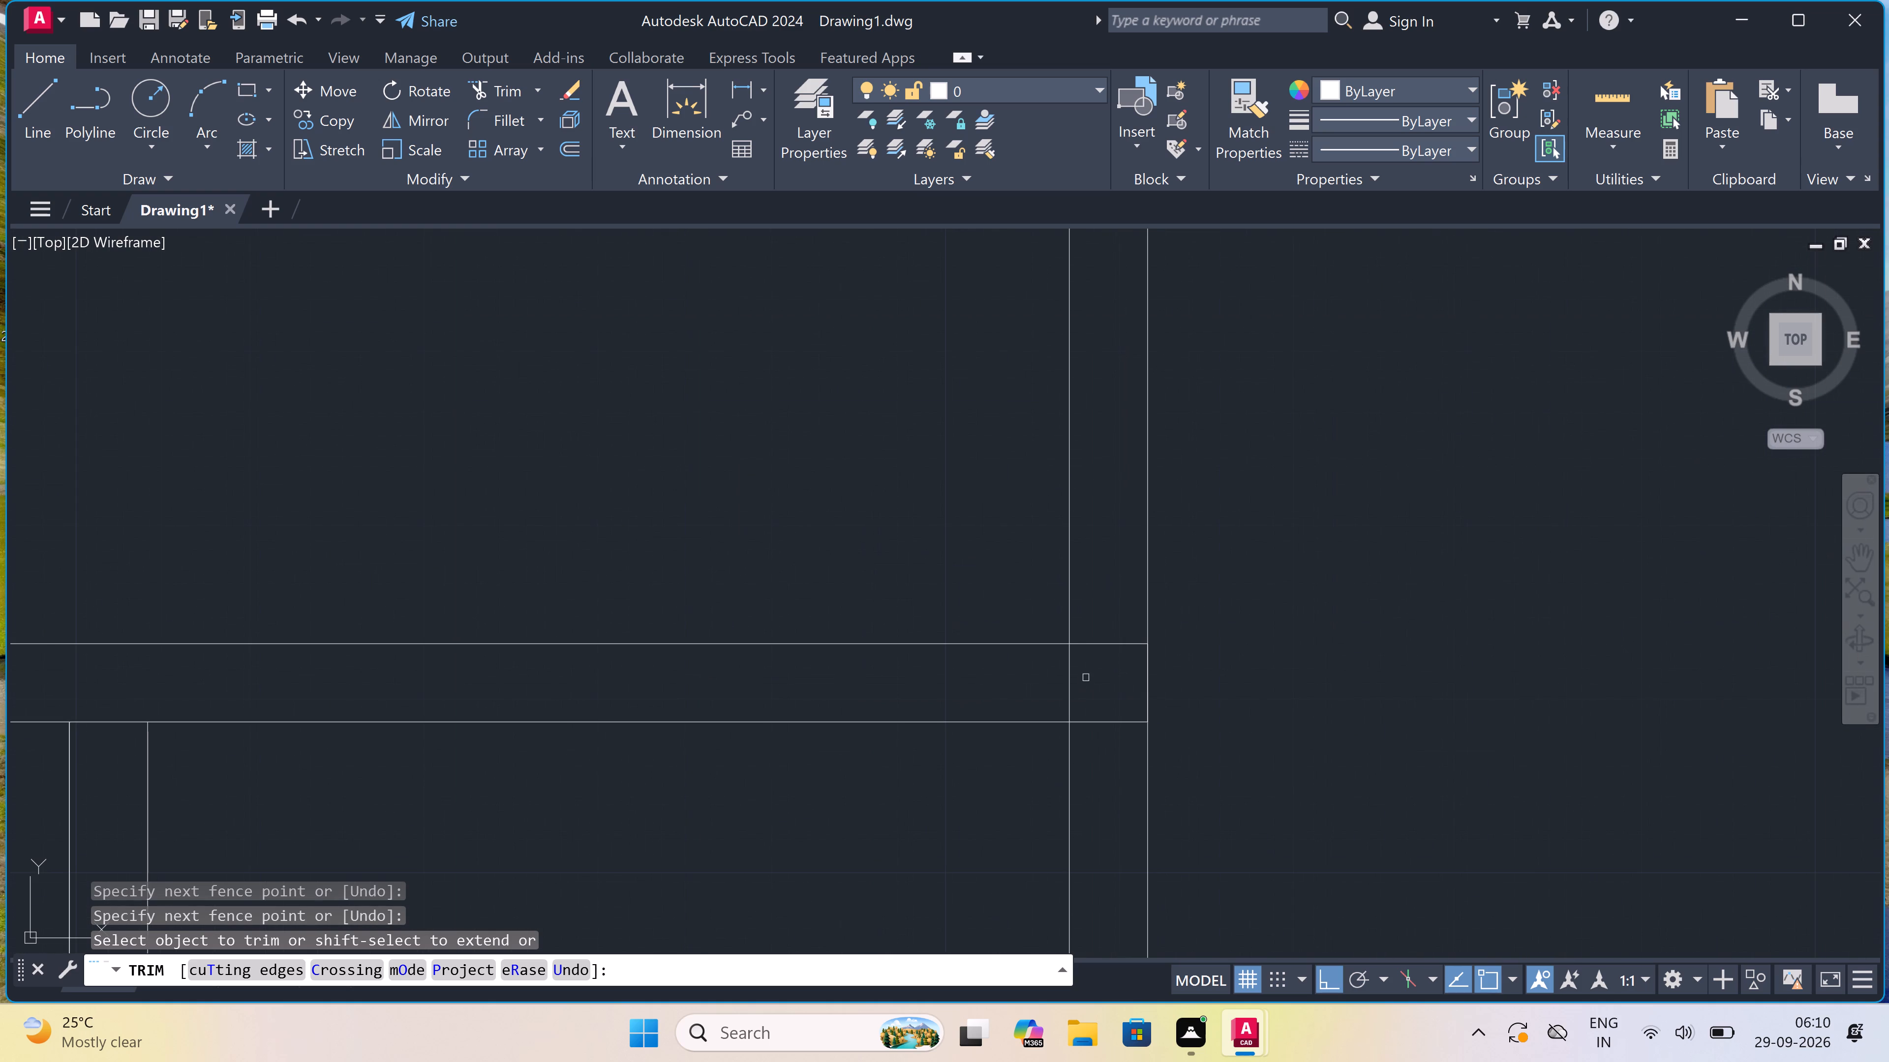
pyautogui.click(1071, 688)
pyautogui.click(1127, 632)
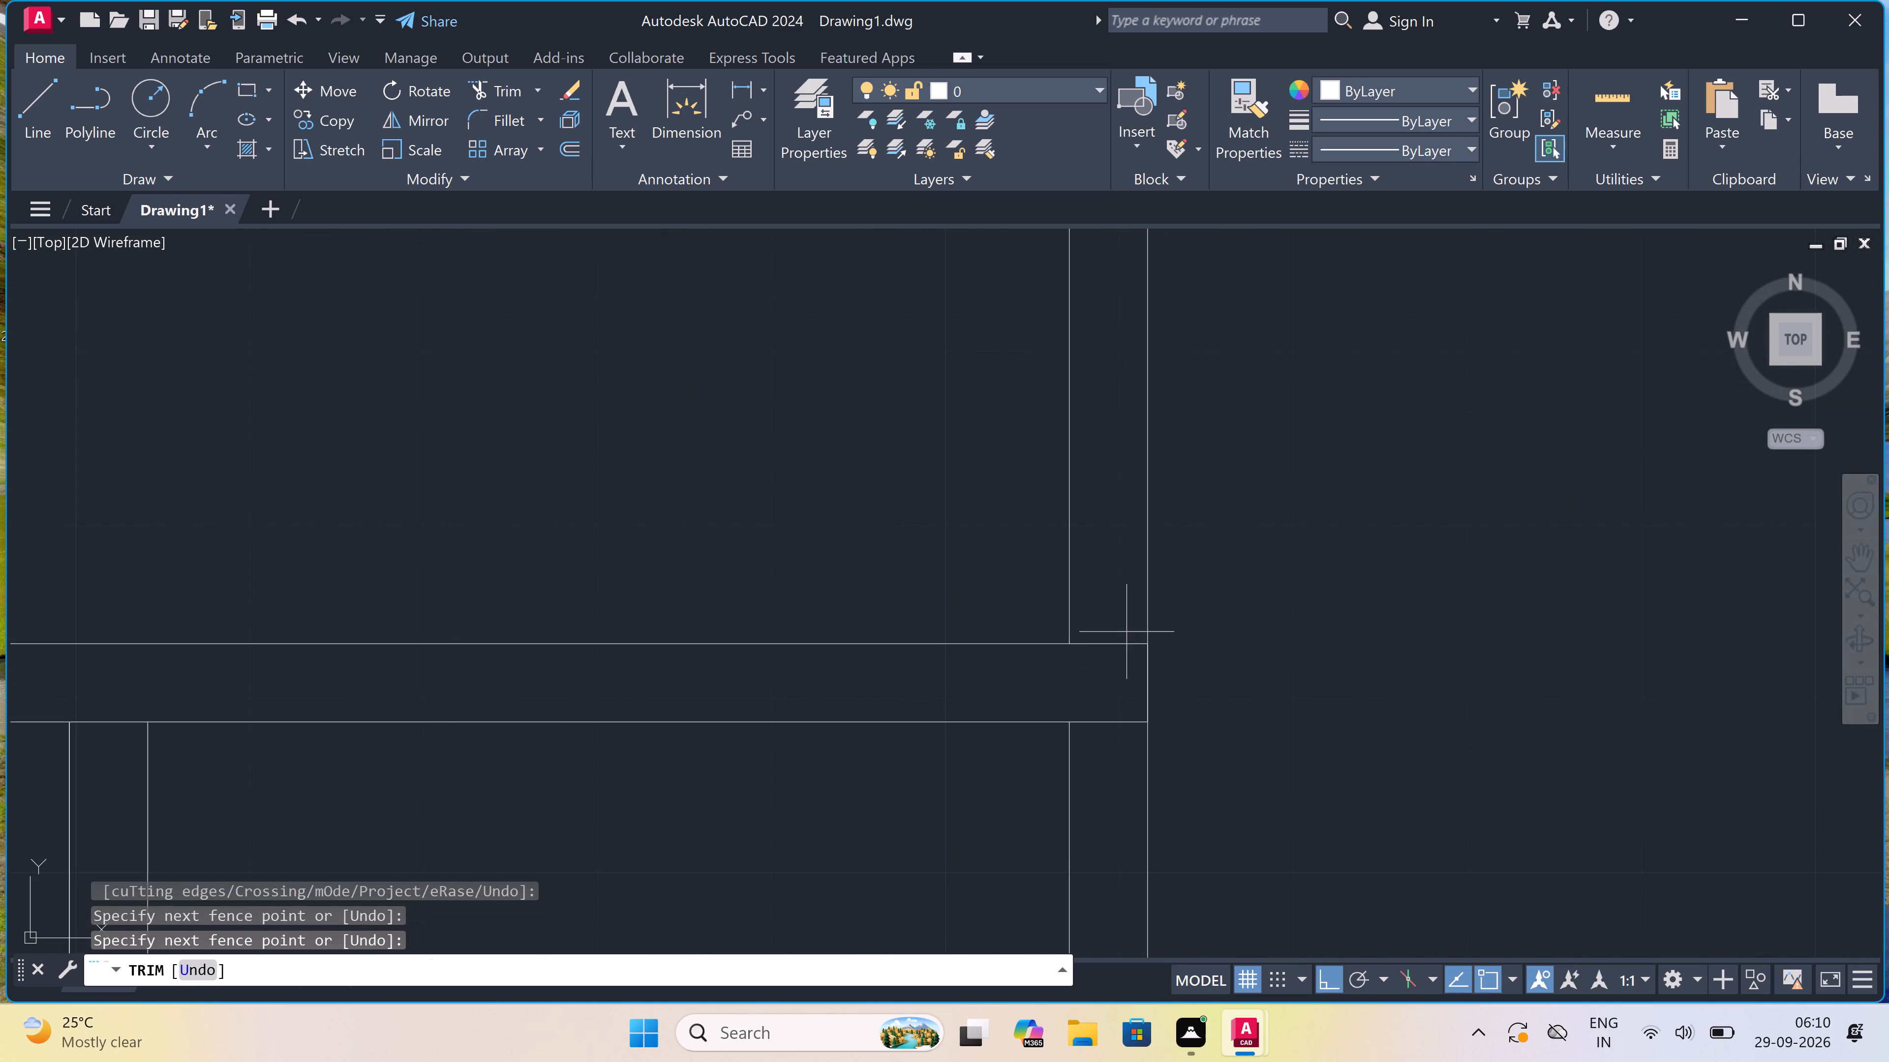
pyautogui.click(1121, 658)
# Trim the vertical line pair that continues below the side box's inner end.
pyautogui.scroll(-2, 1121, 658)
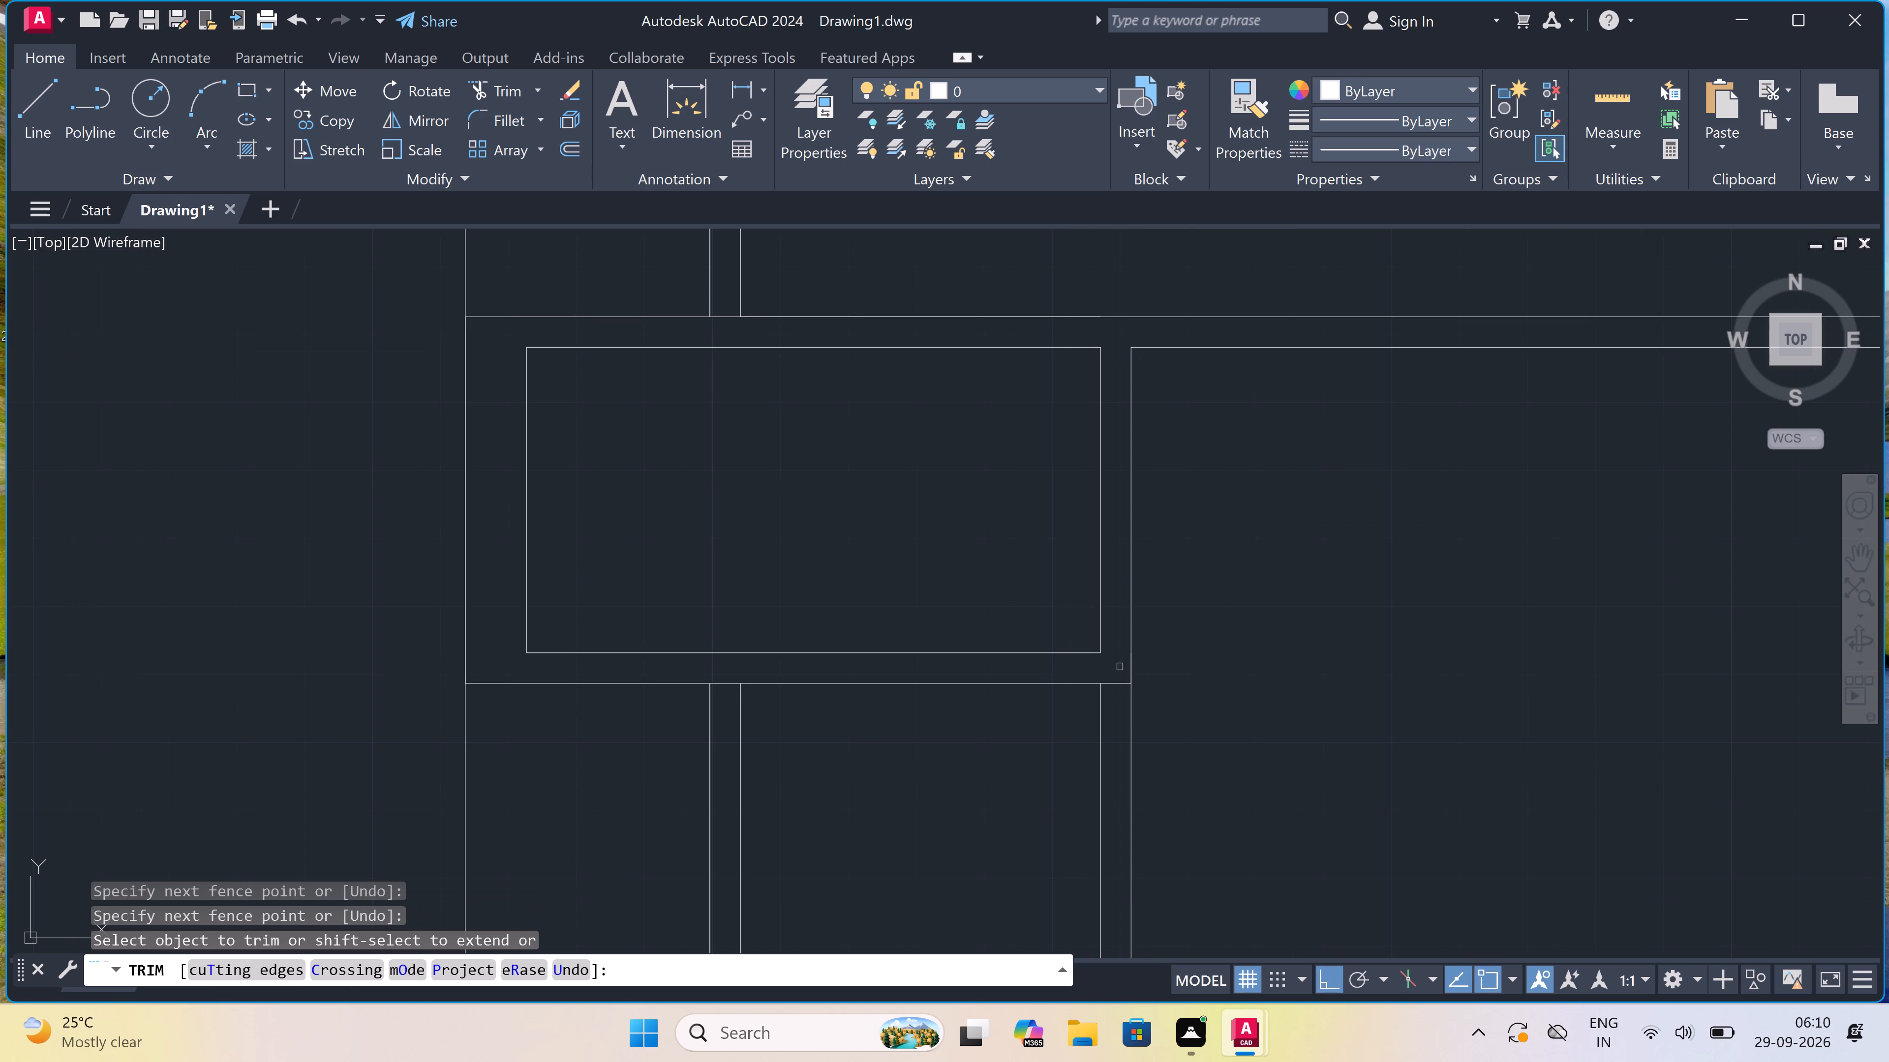
pyautogui.click(1024, 767)
pyautogui.click(1220, 740)
pyautogui.press('Escape')
# Draw a line 7'5" horizontally from the side box's lower outer corner into the room, and up perpendicular to the partition line.
pyautogui.scroll(-3, 1117, 757)
pyautogui.scroll(2, 1209, 729)
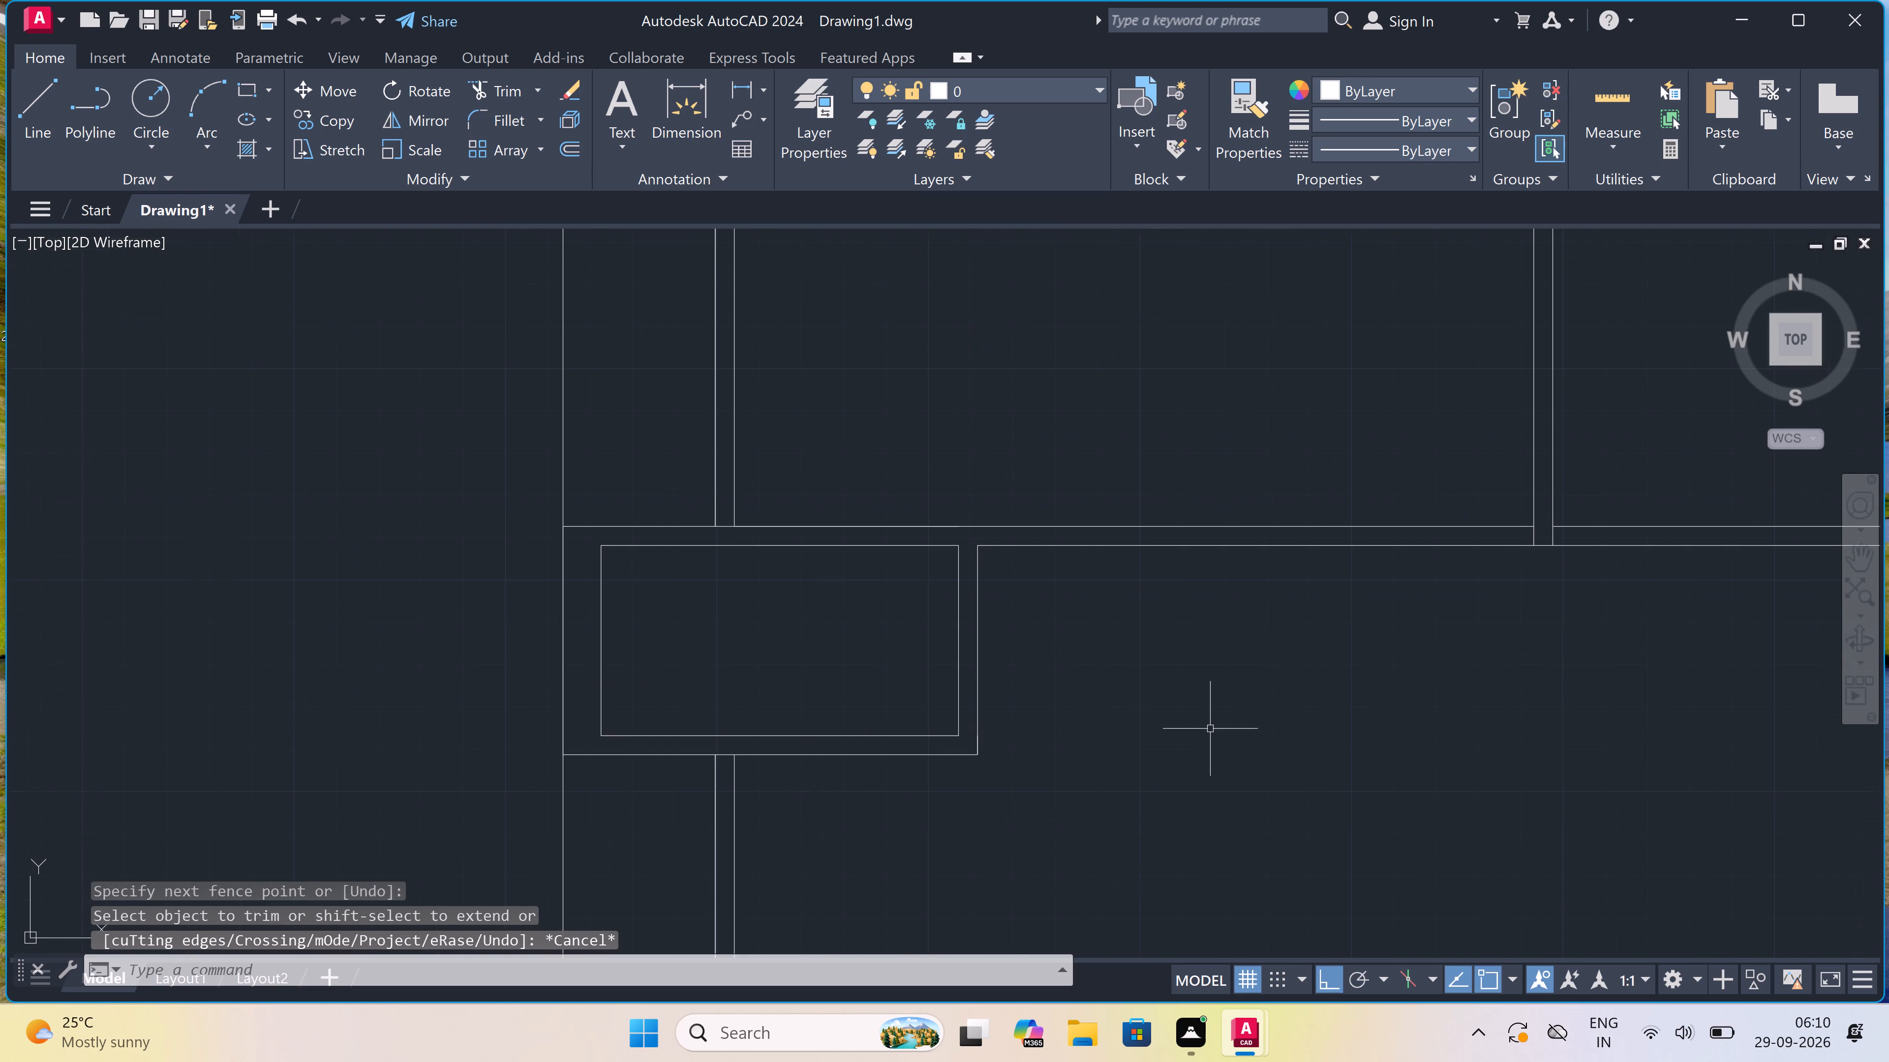
pyautogui.press('l')
pyautogui.press('space')
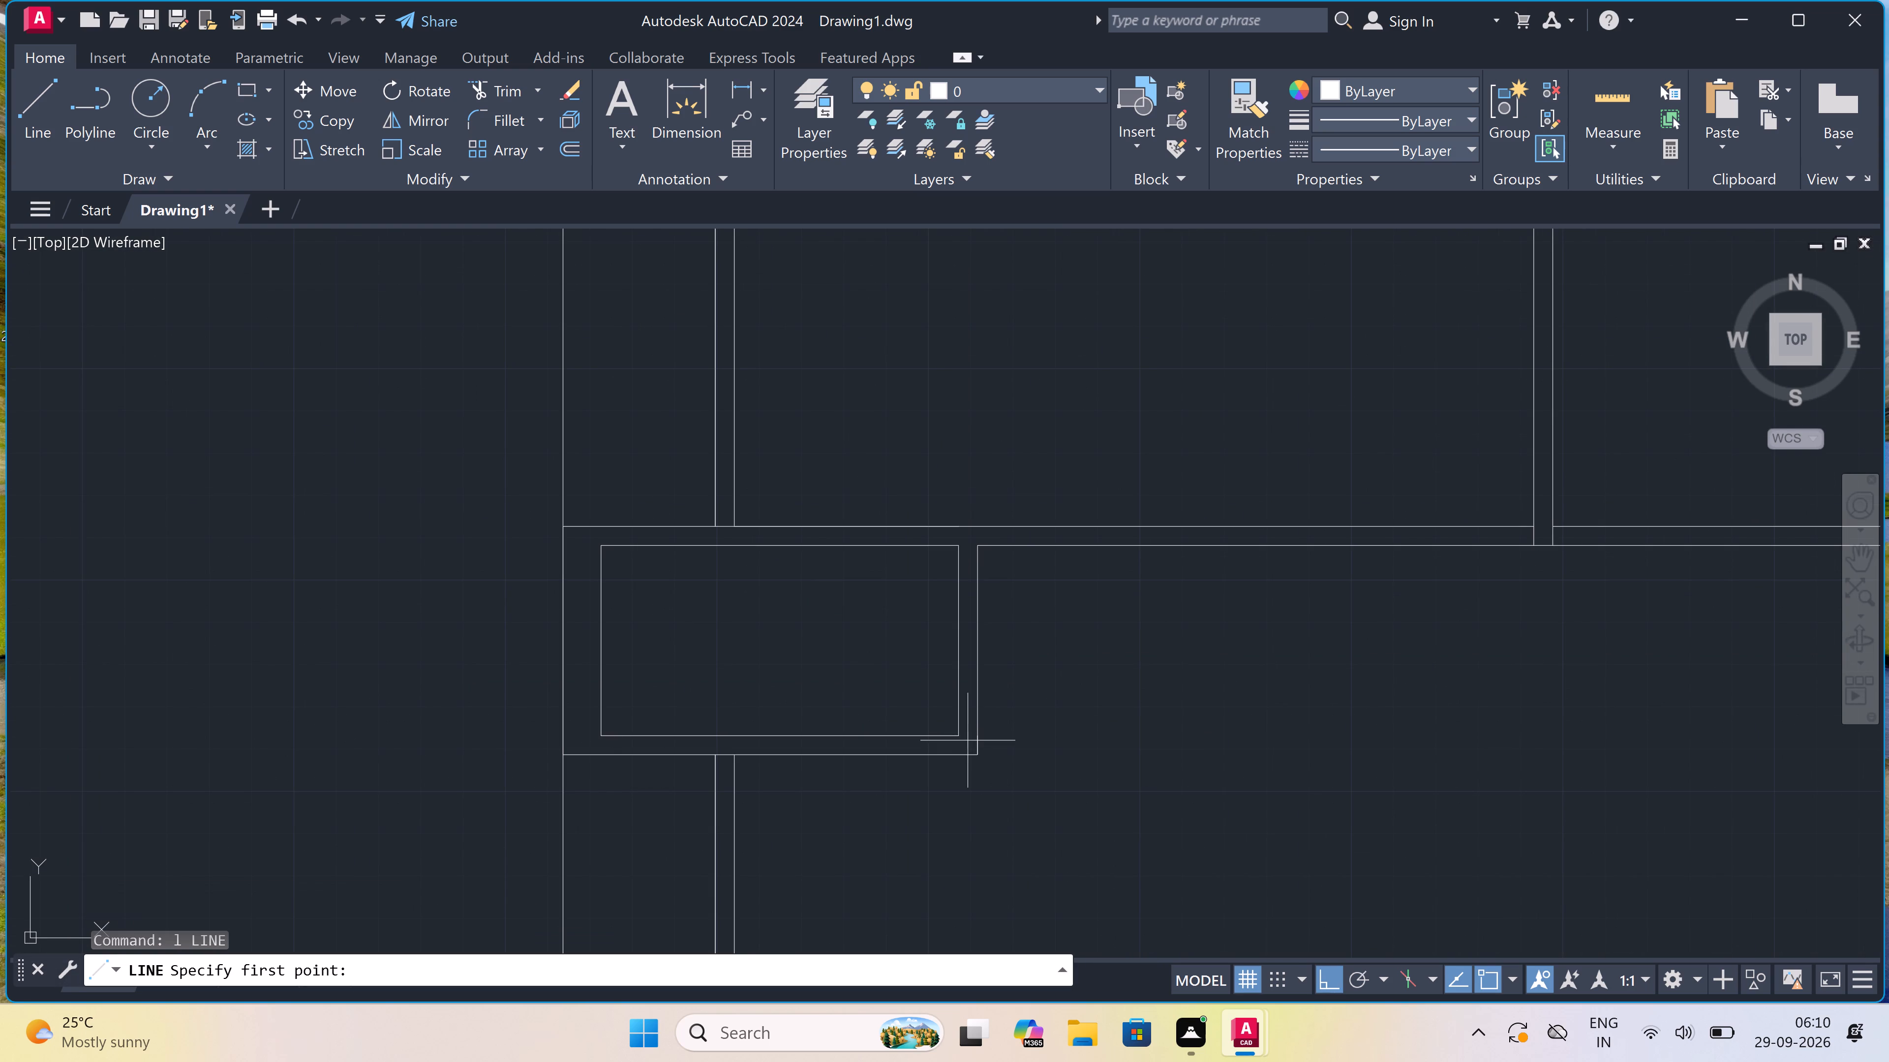
pyautogui.click(975, 762)
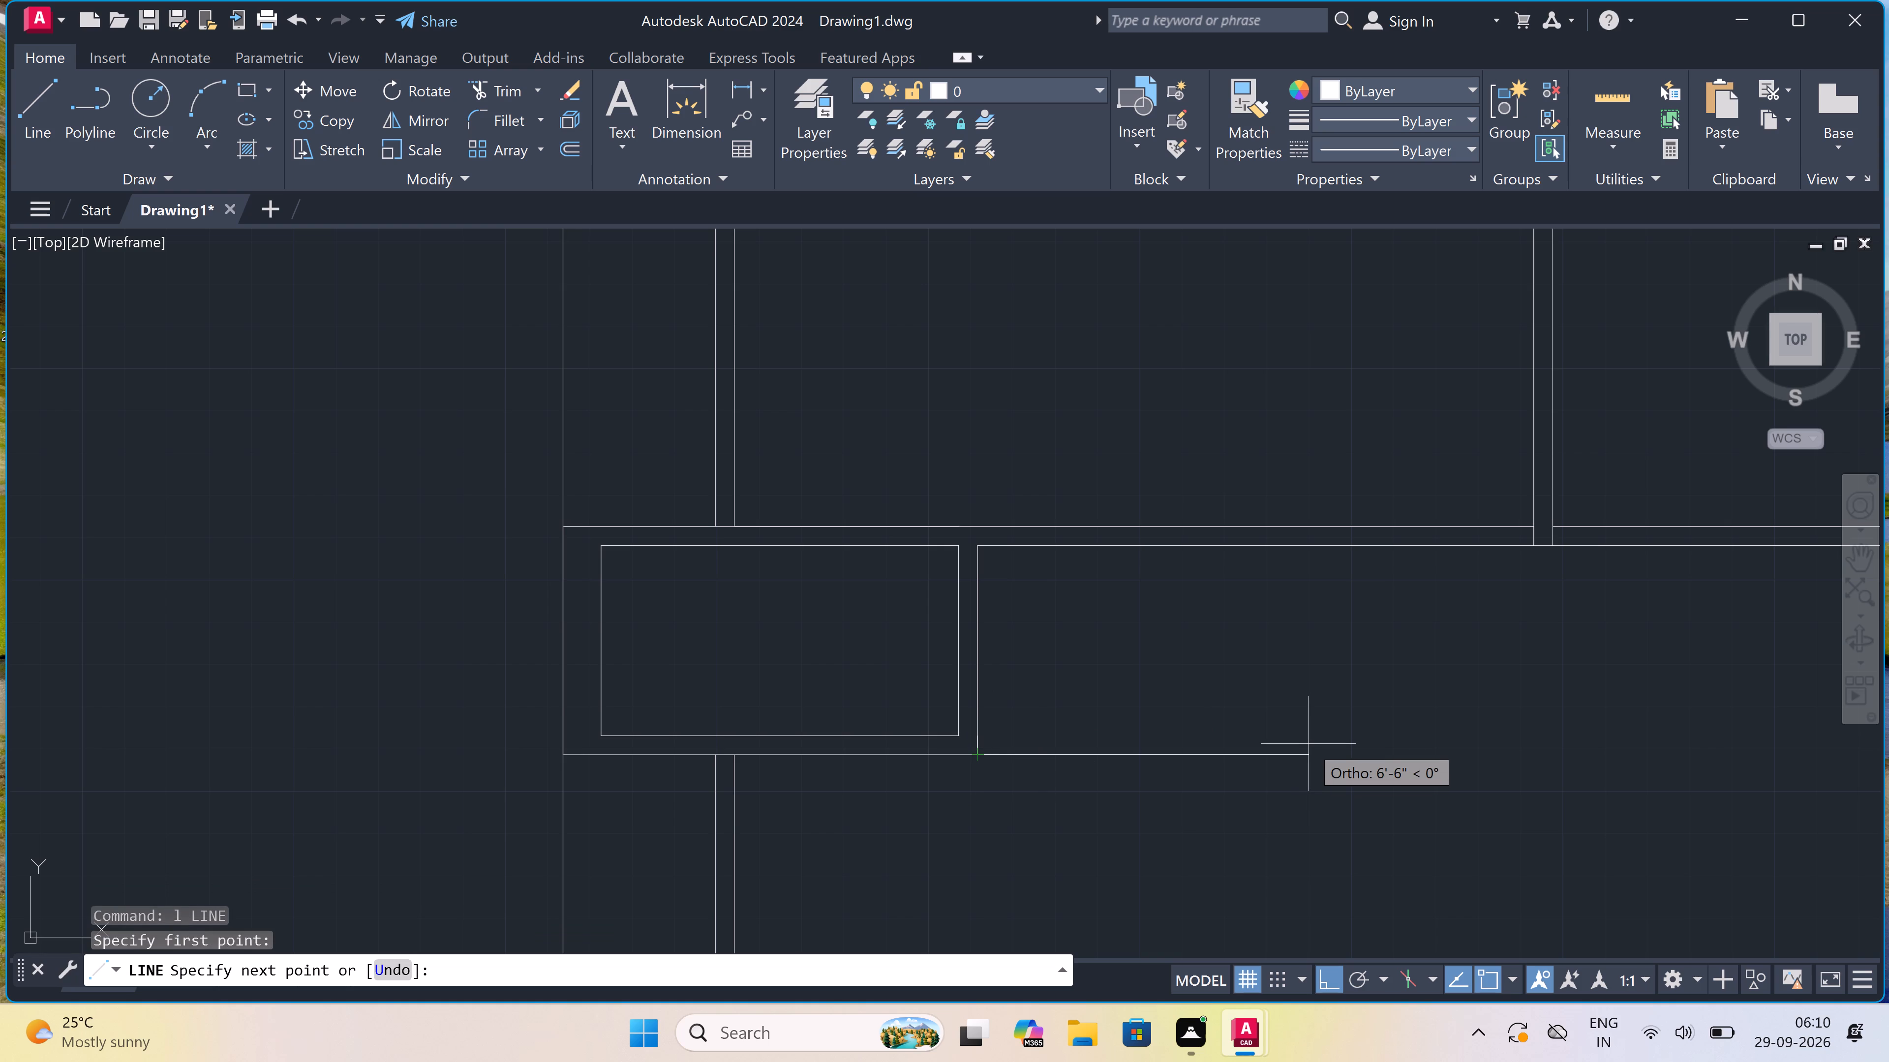
pyautogui.write('7\'5"')
pyautogui.press('space')
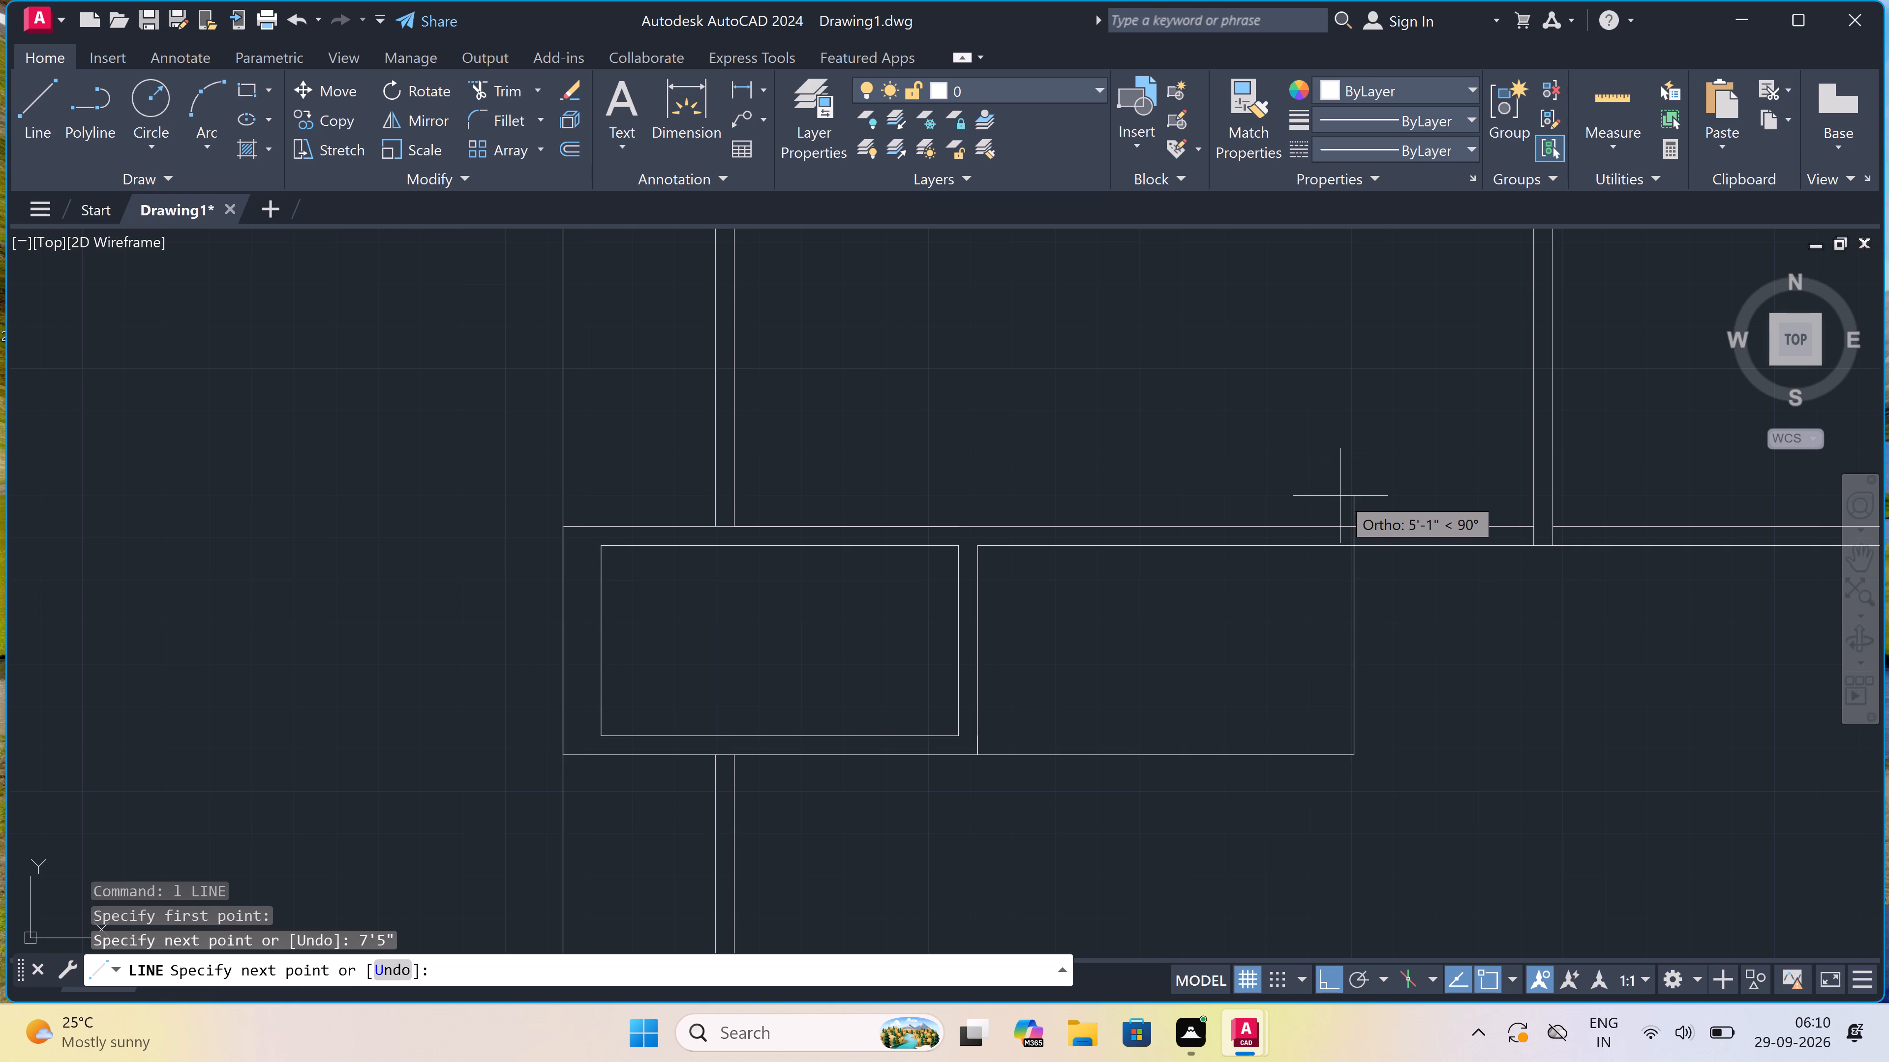
pyautogui.click(1354, 543)
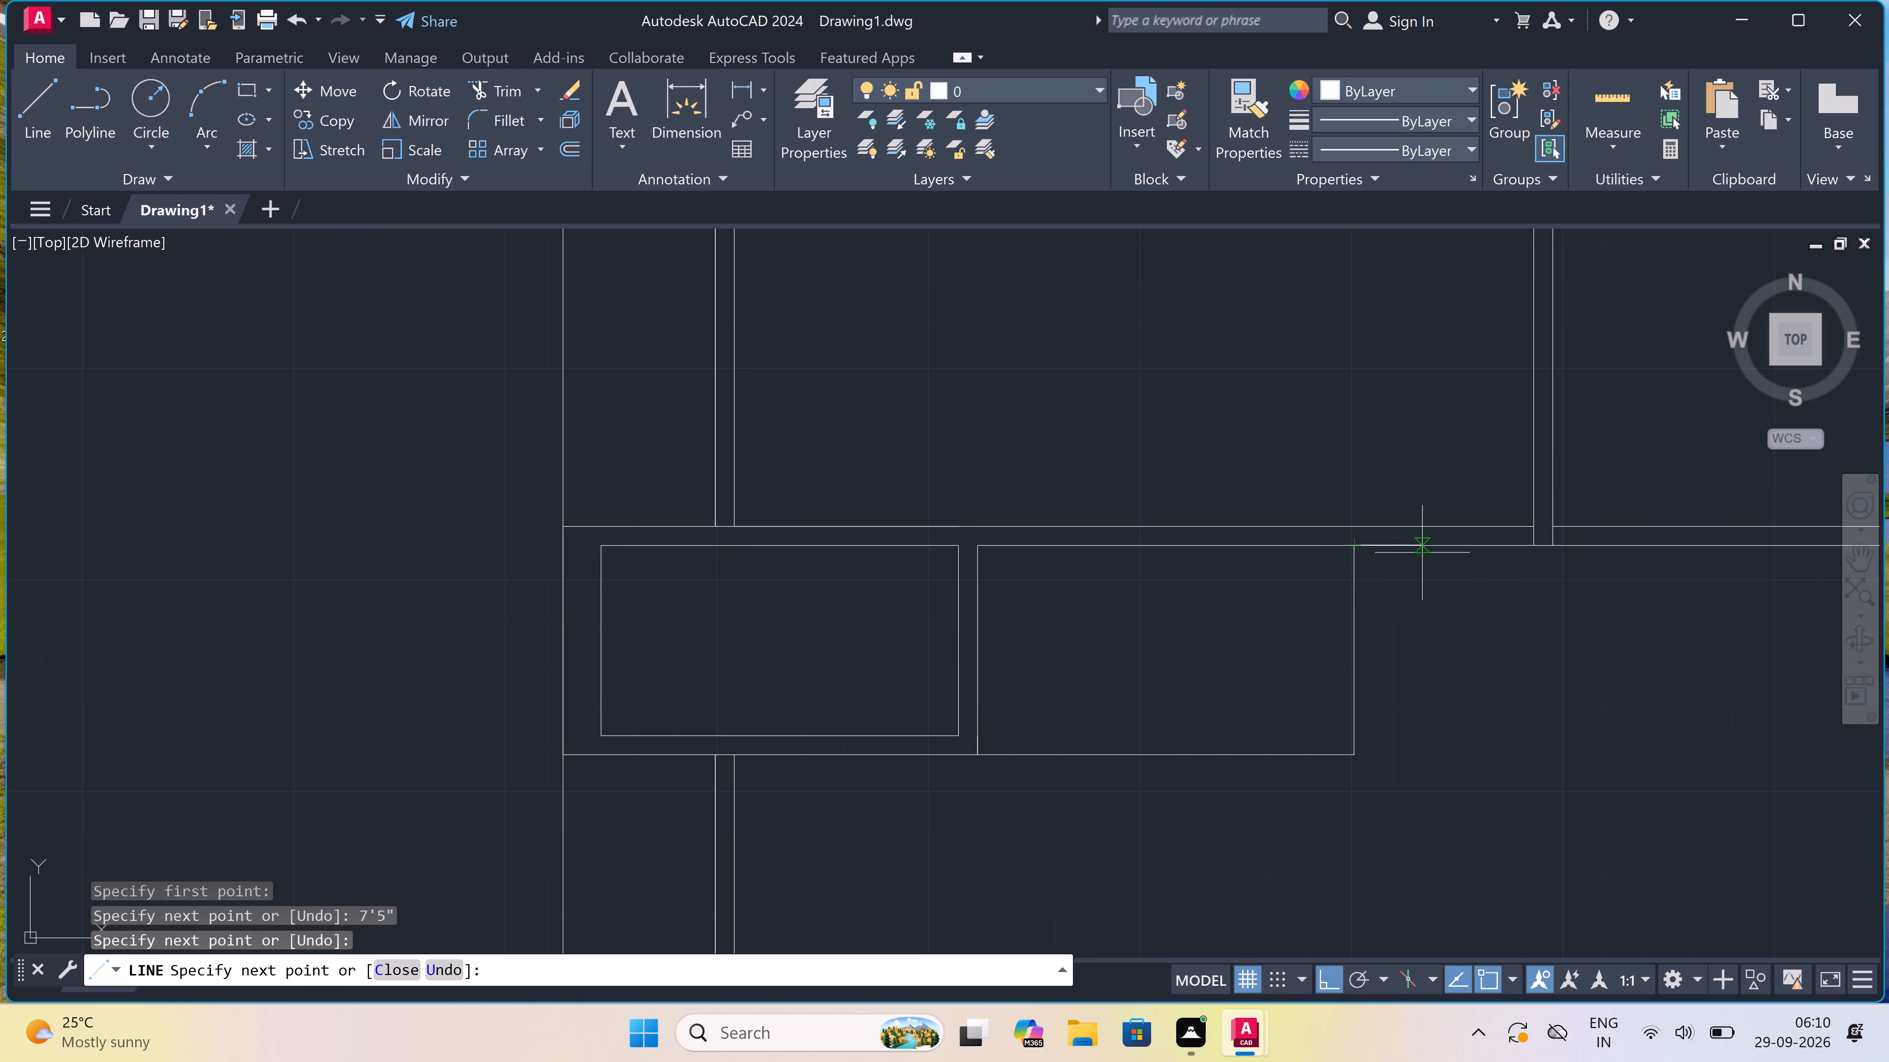
# Continue the line 4.5" along the partition, down level with the new room's bottom line, and close the wall's lower end.
pyautogui.write('4.5"')
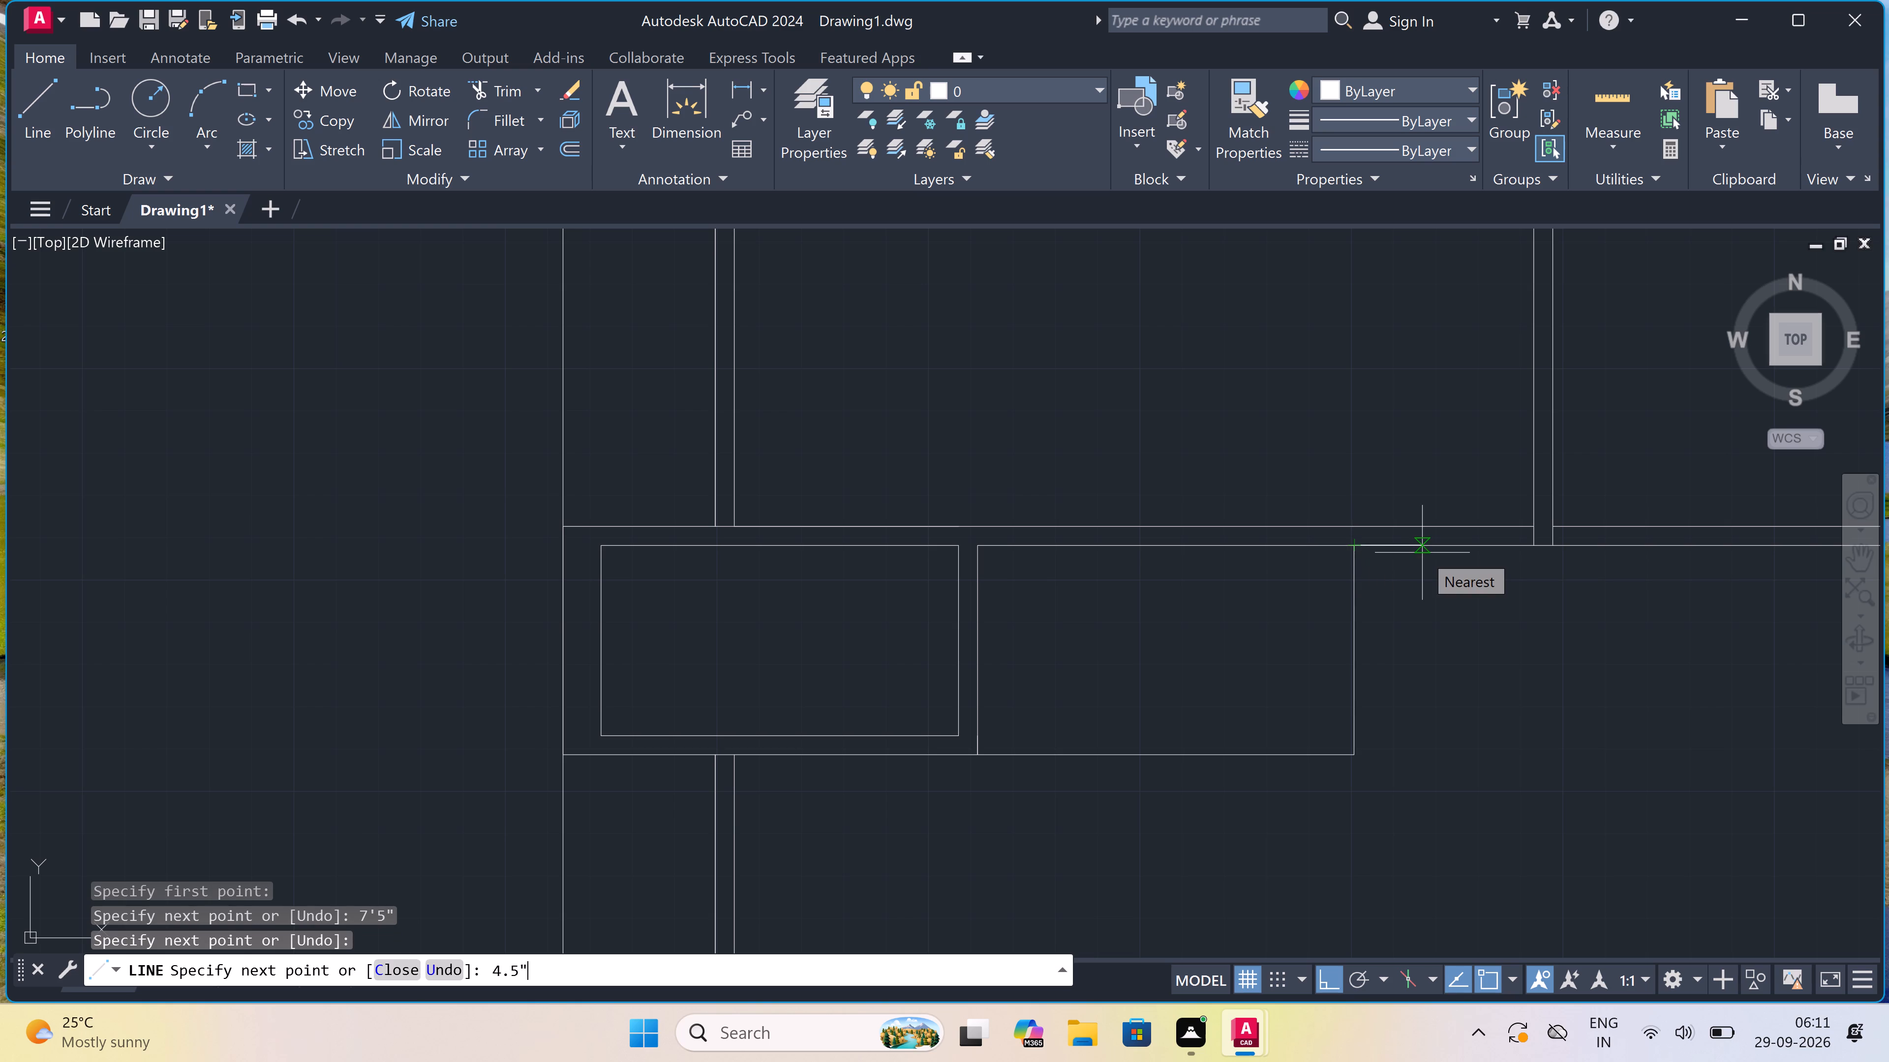
pyautogui.press('space')
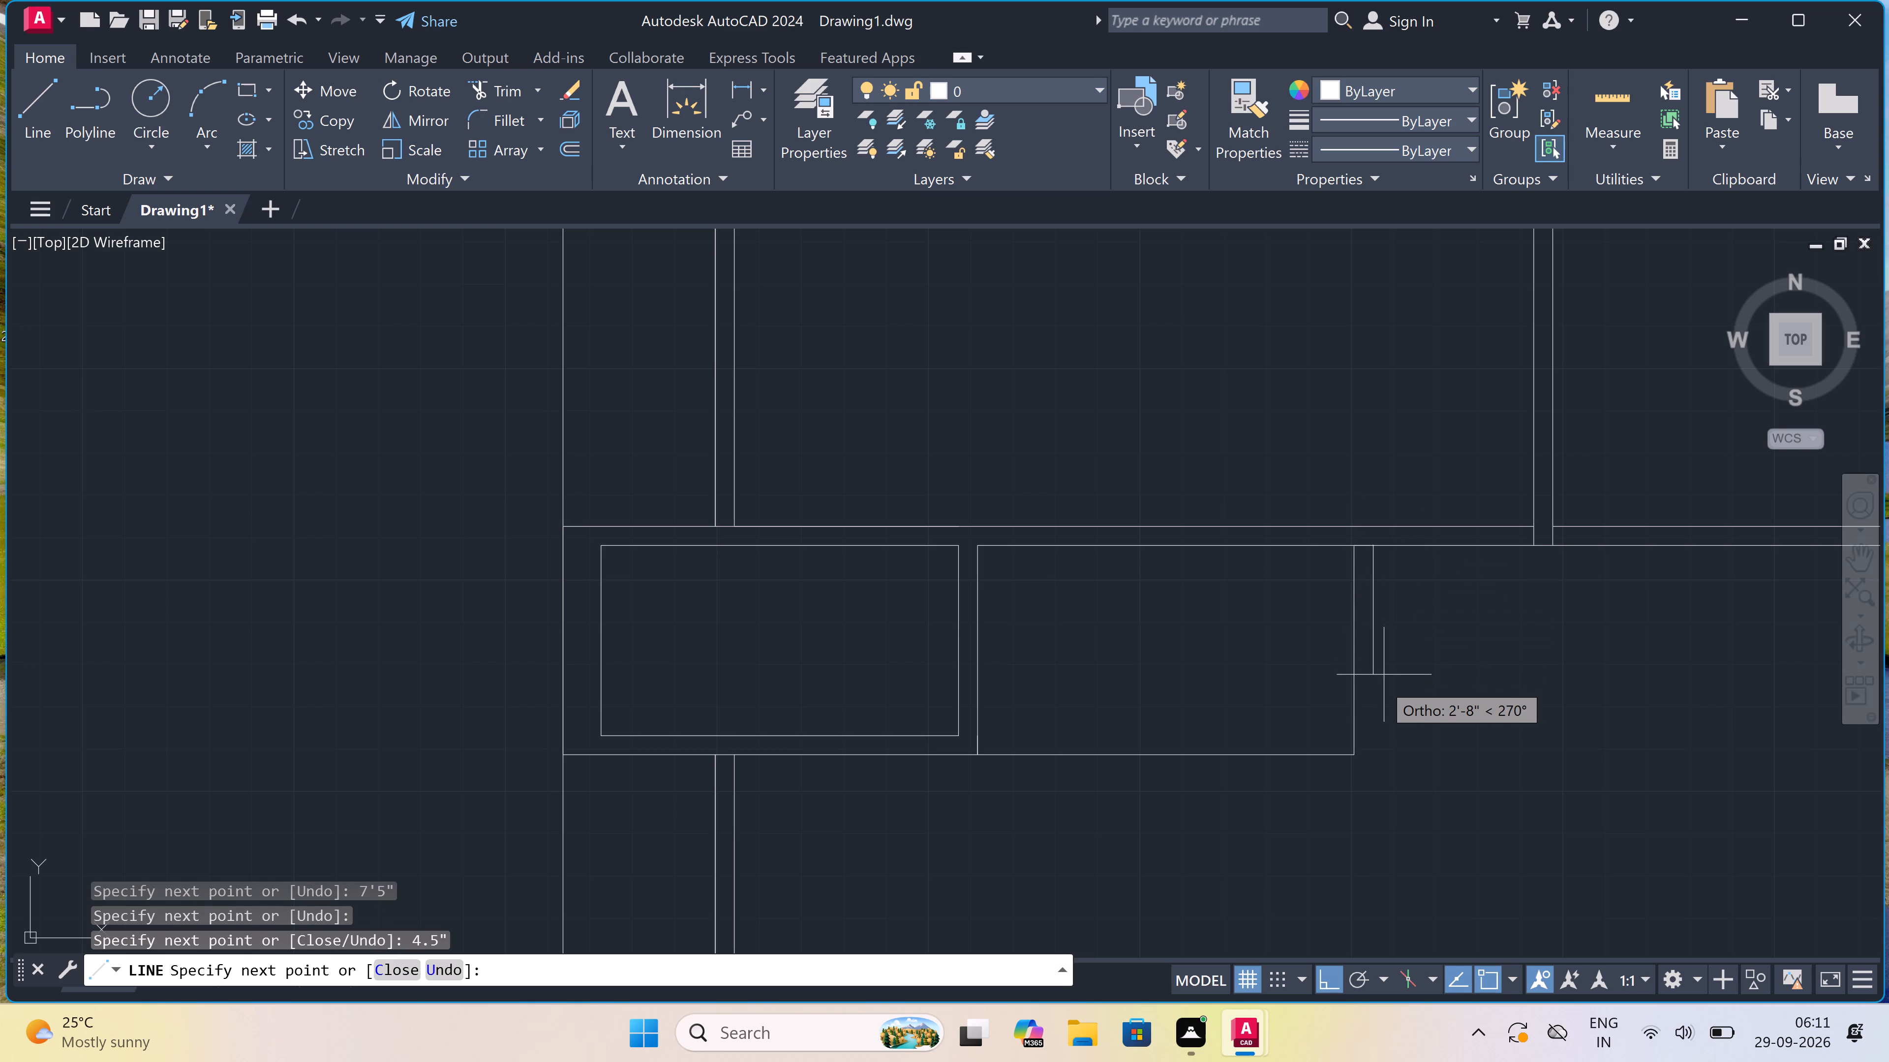
pyautogui.scroll(2, 1370, 744)
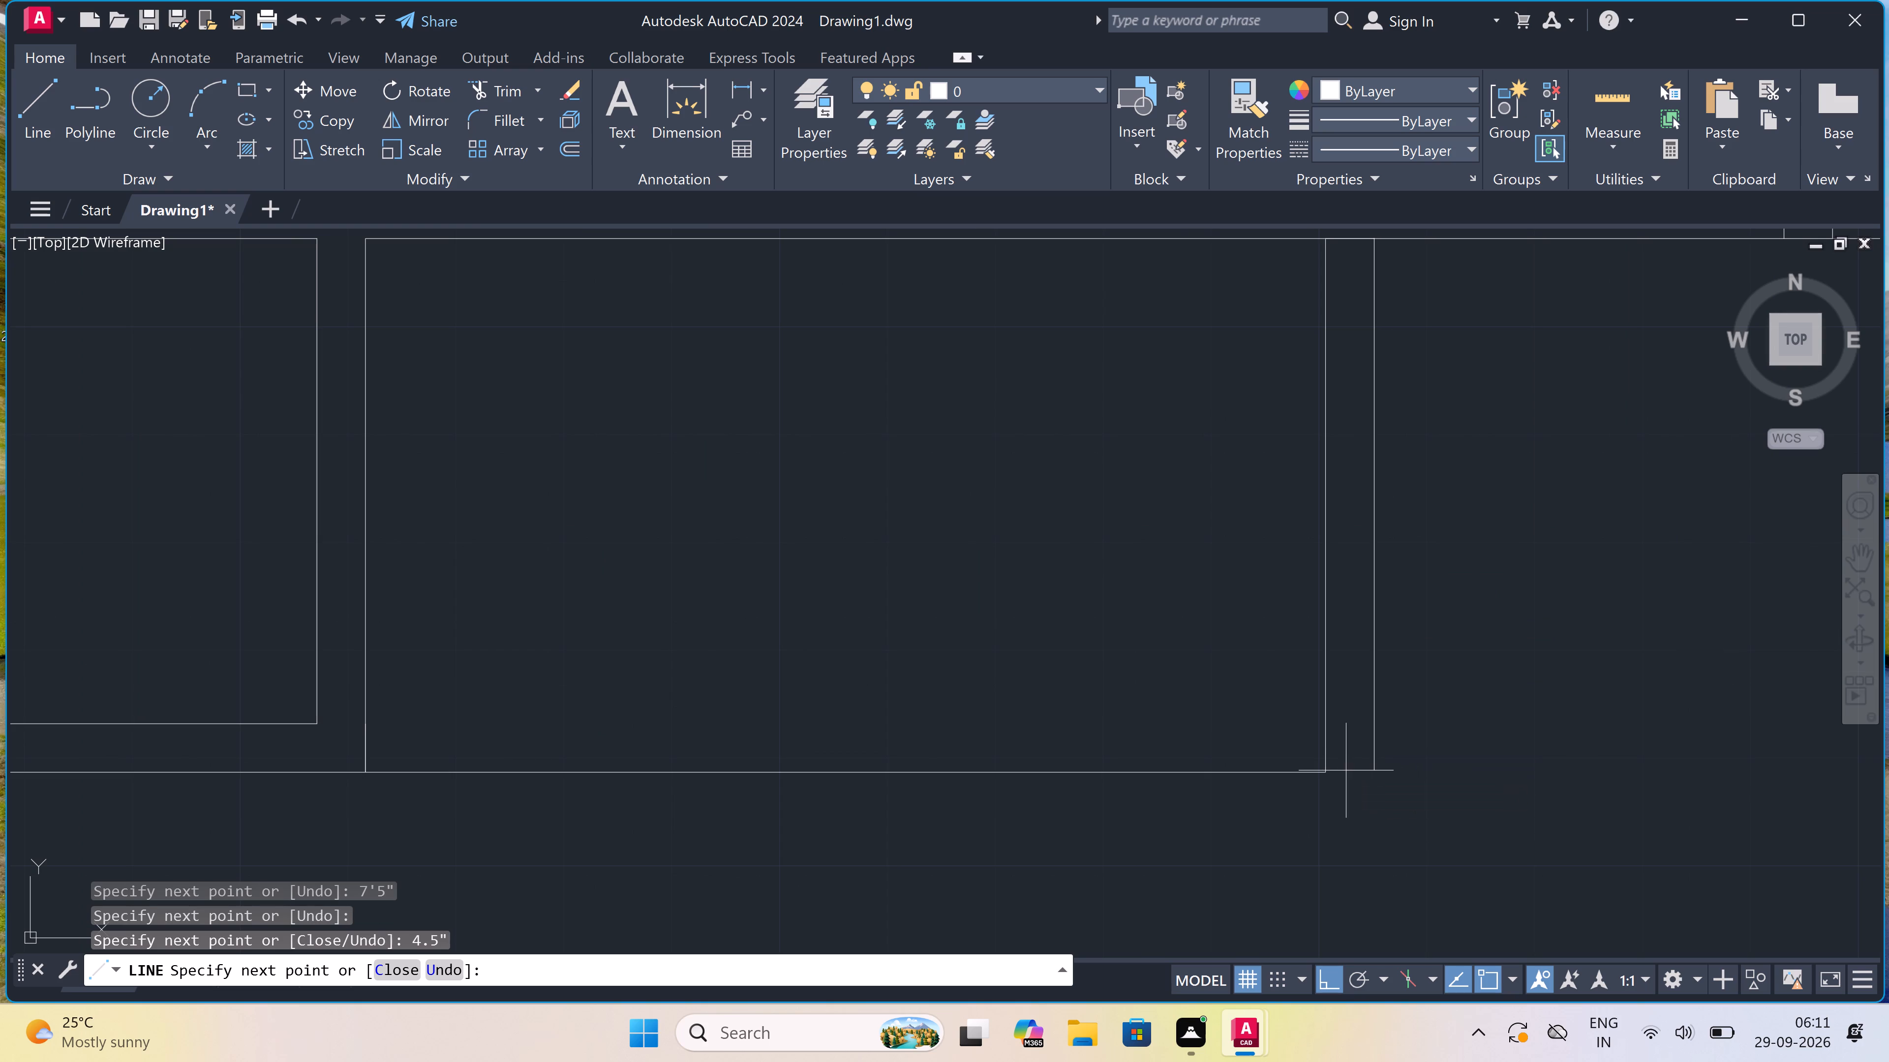
pyautogui.click(1380, 771)
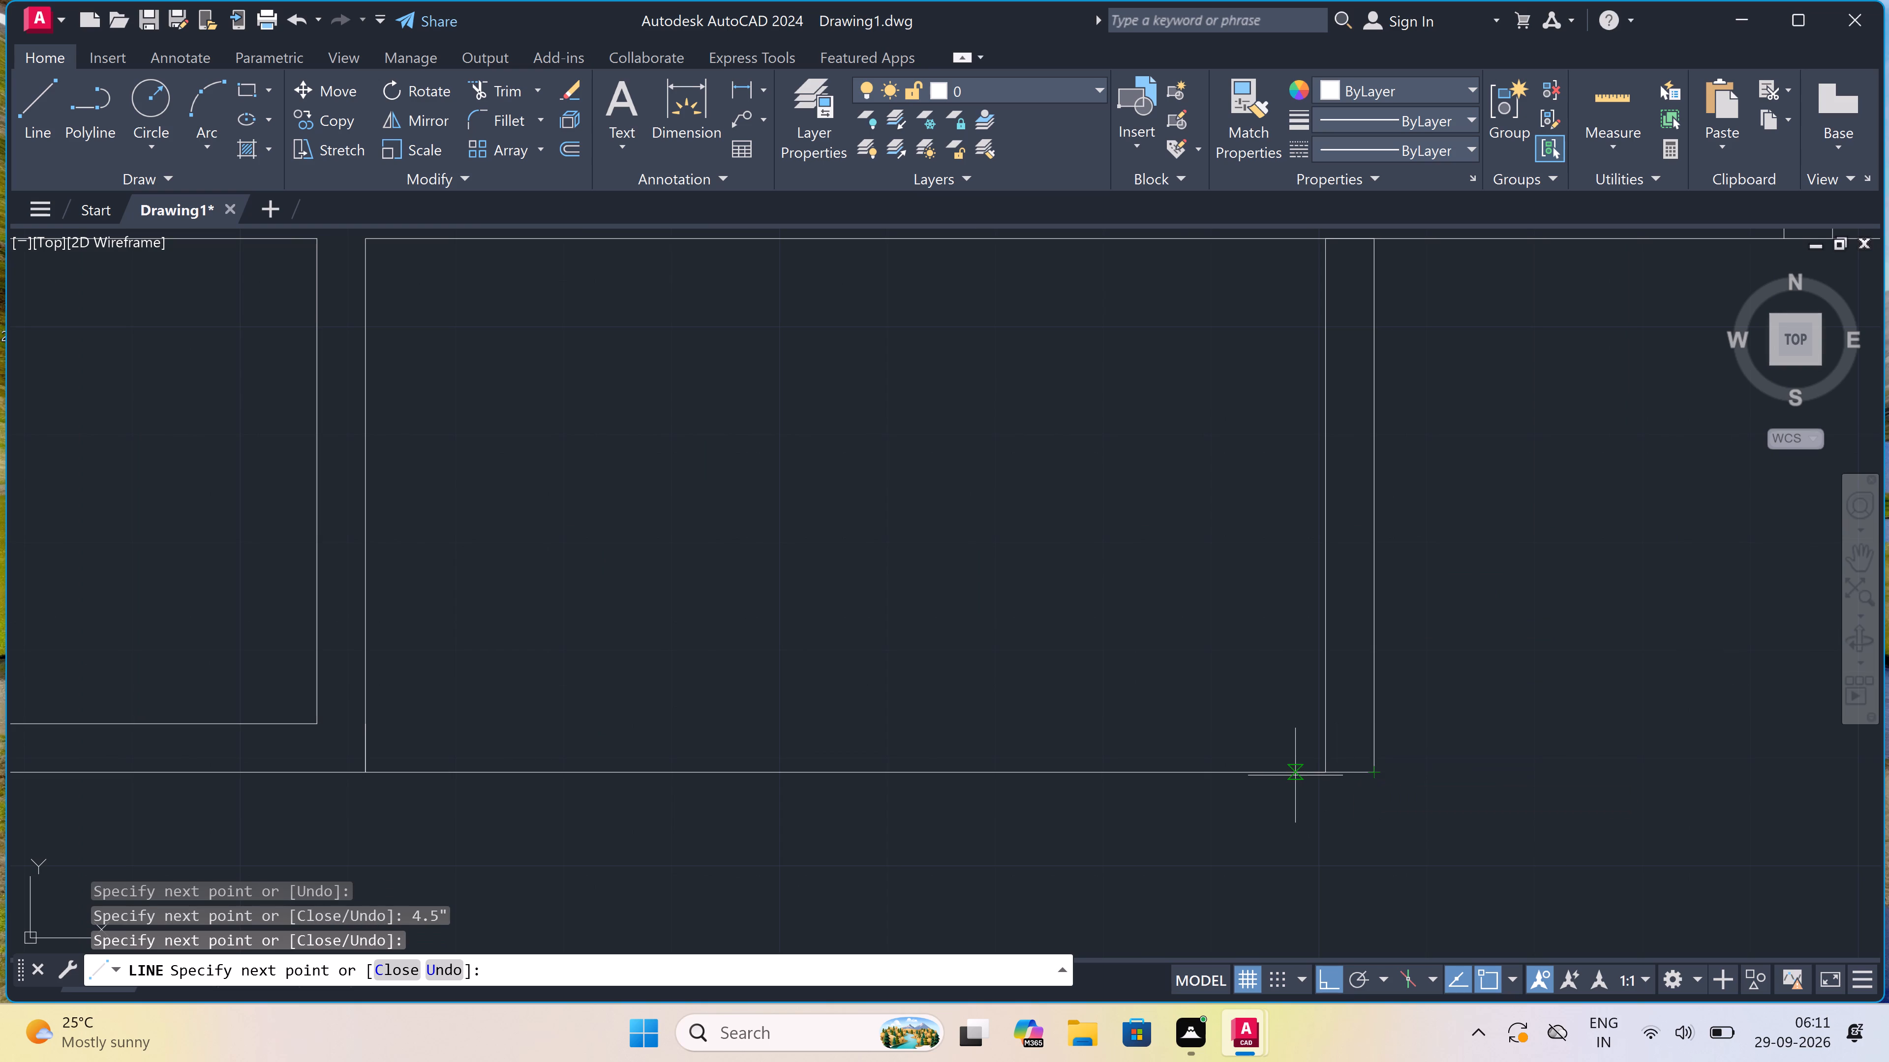
pyautogui.click(1321, 775)
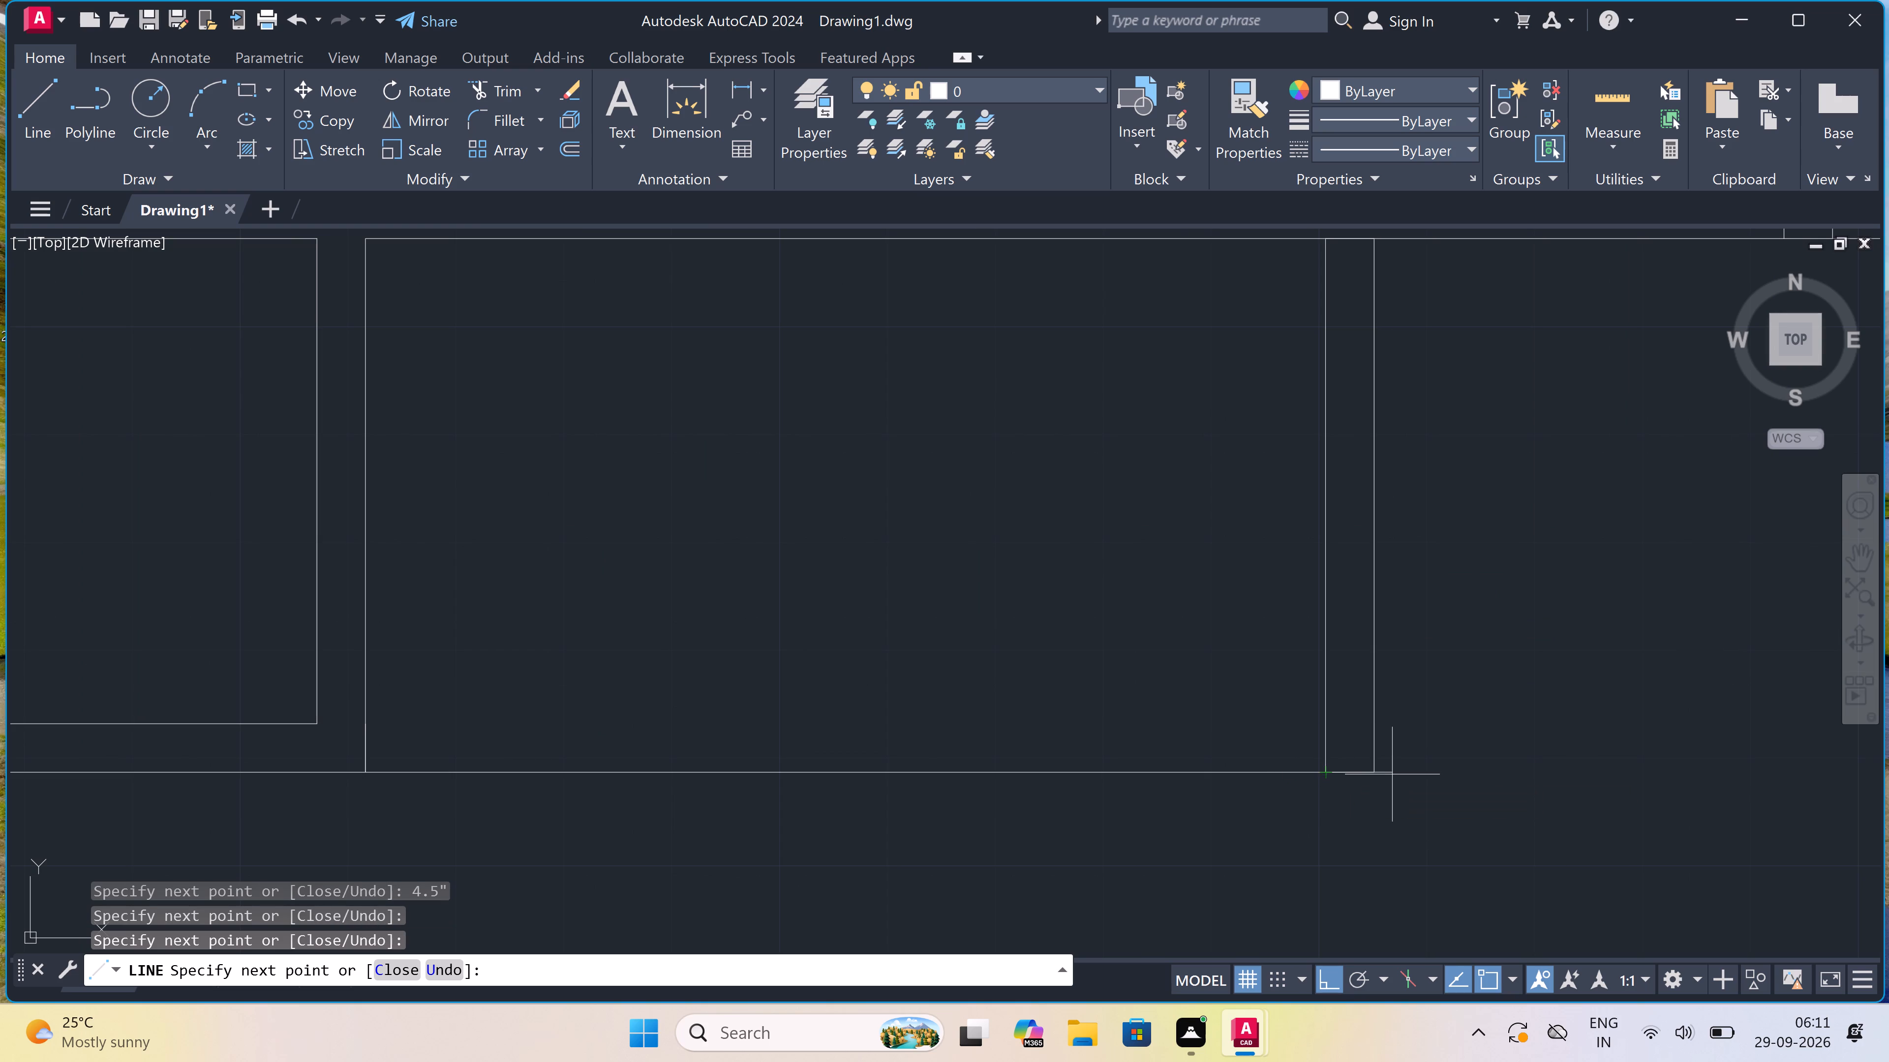
pyautogui.click(1375, 770)
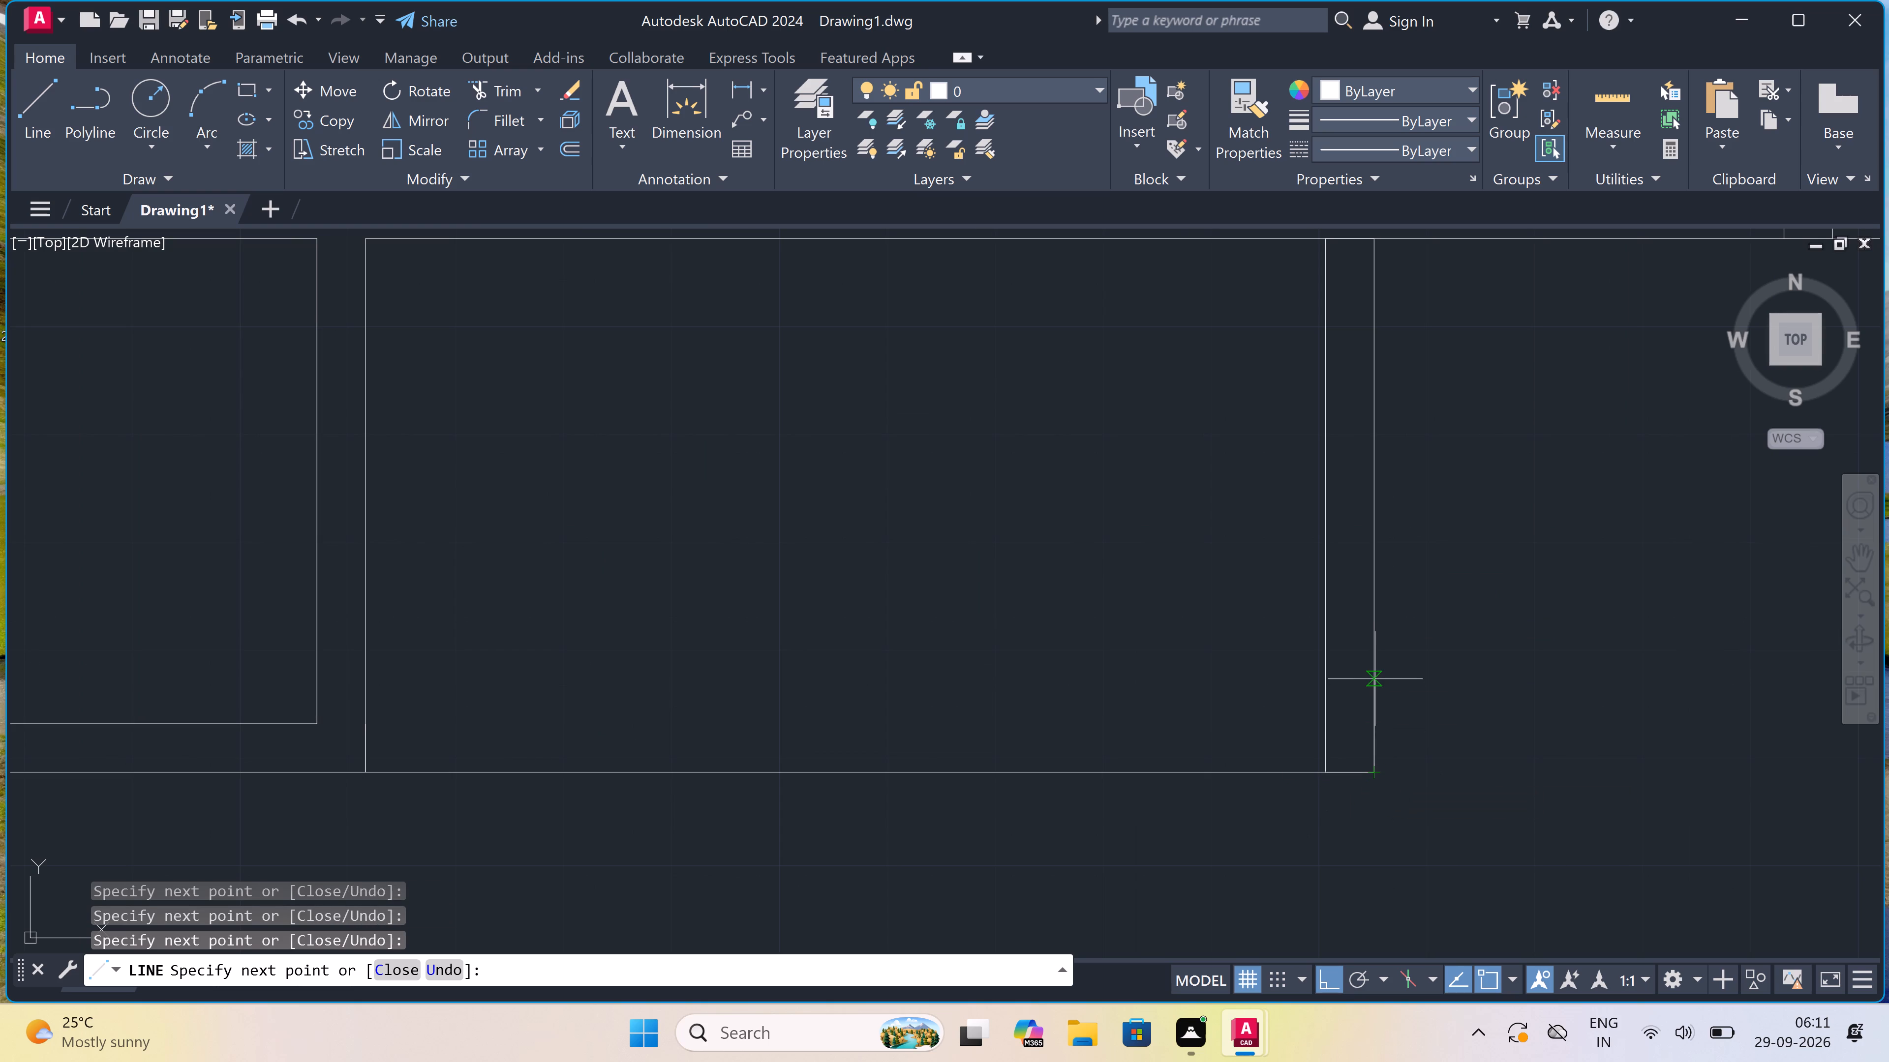
# Draw the bottom wall's inner line 4.5" above its outer line, across to the side box's wall.
pyautogui.write('4.5"')
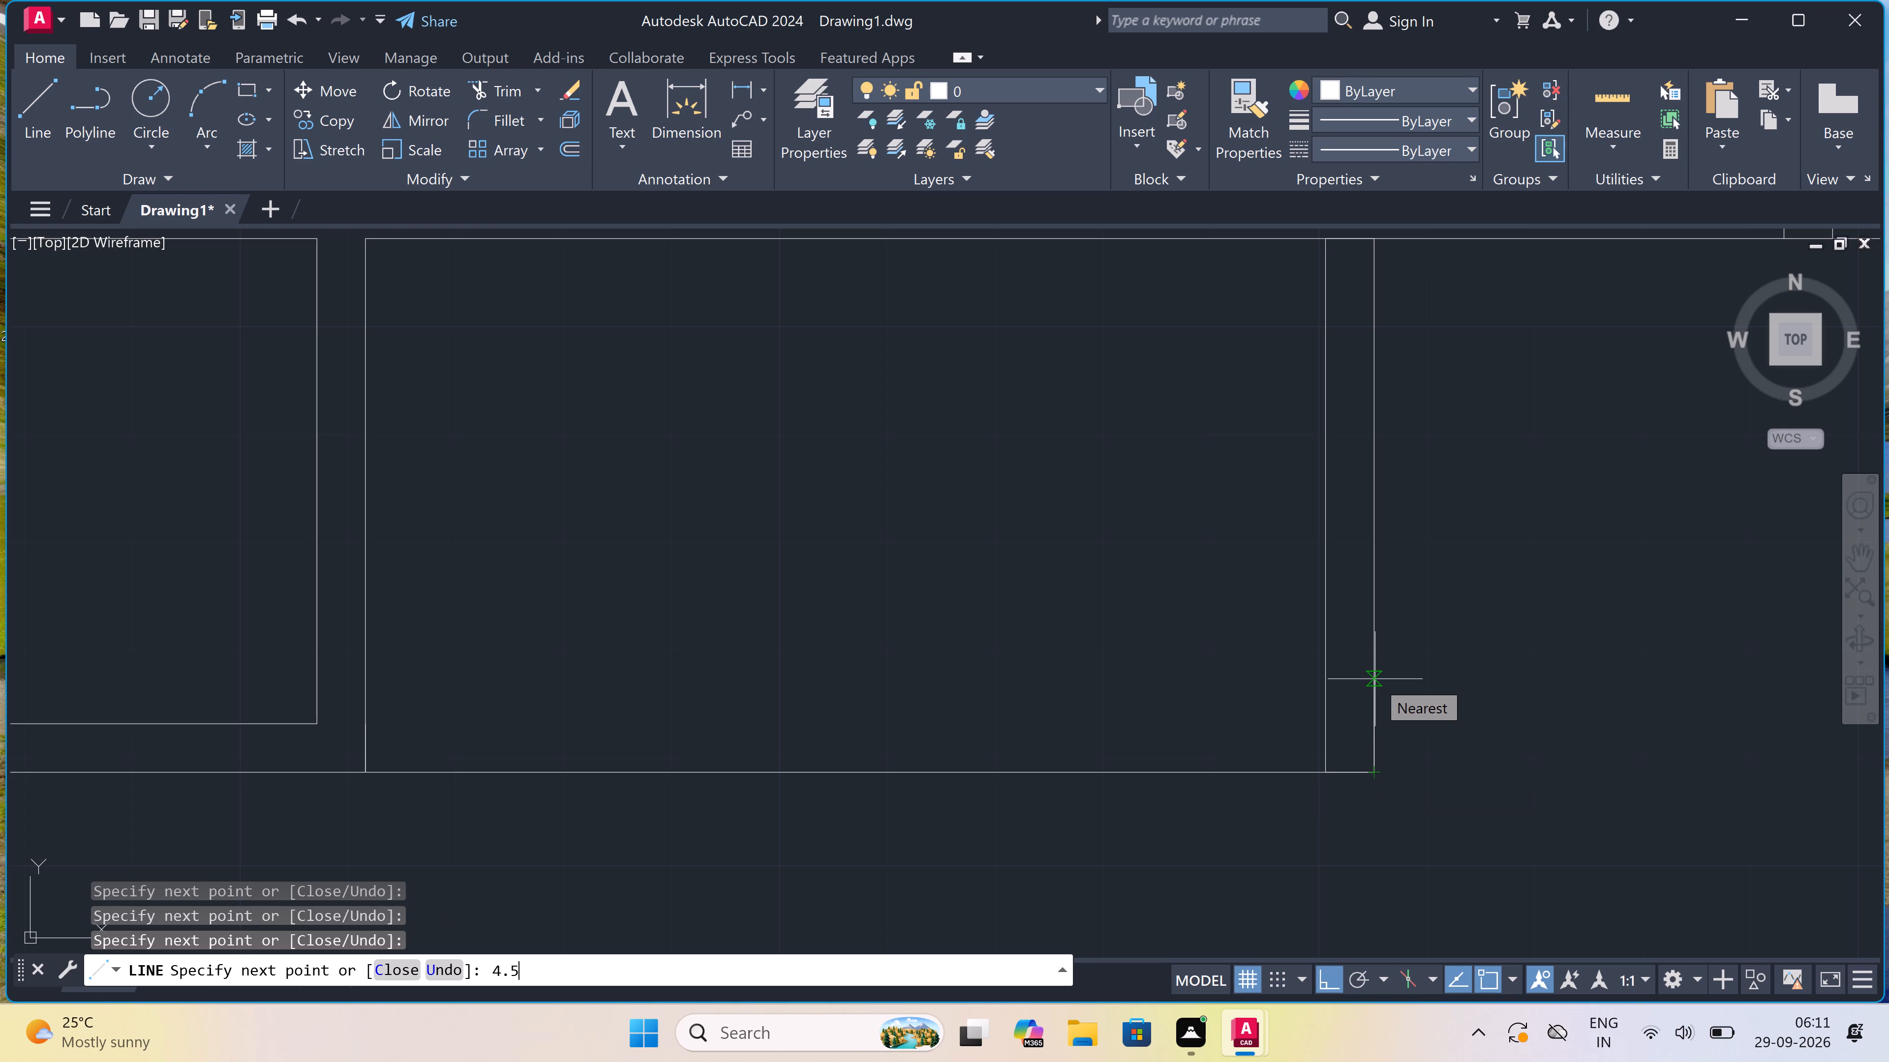
pyautogui.press('space')
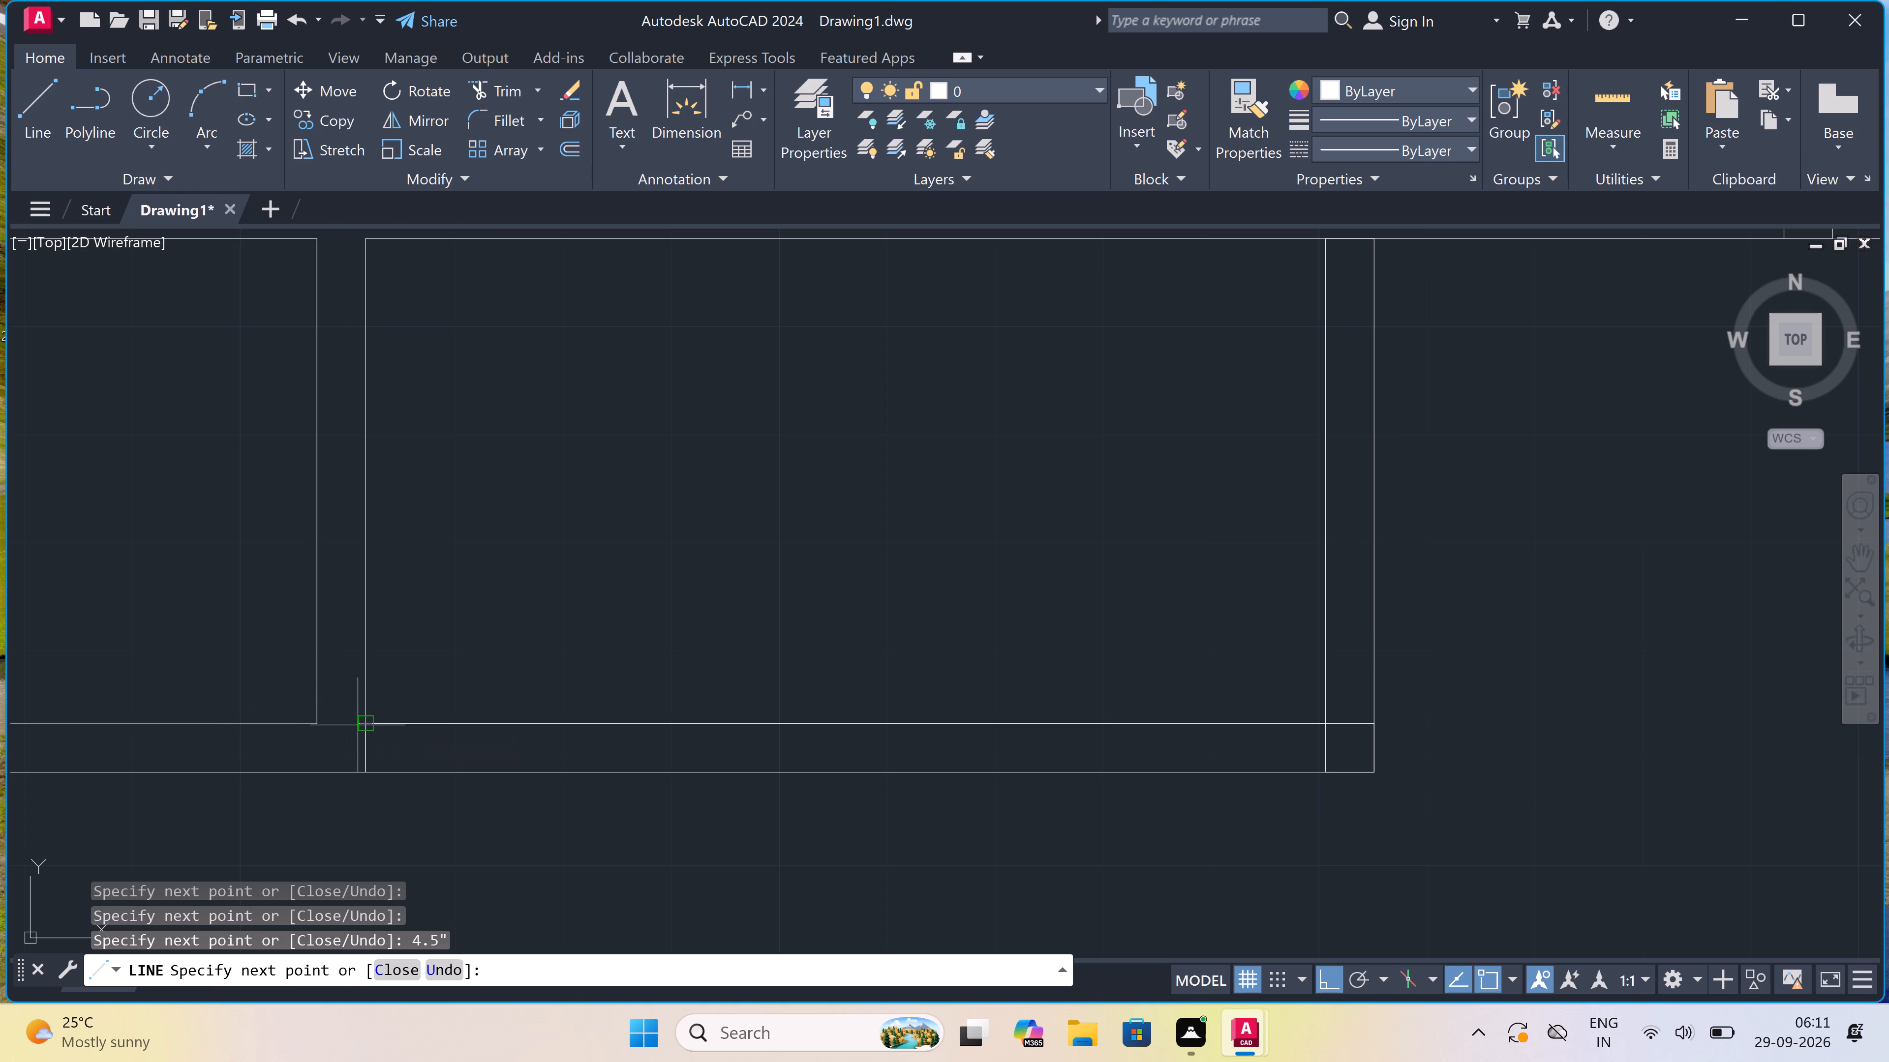
pyautogui.click(358, 725)
pyautogui.press('Escape')
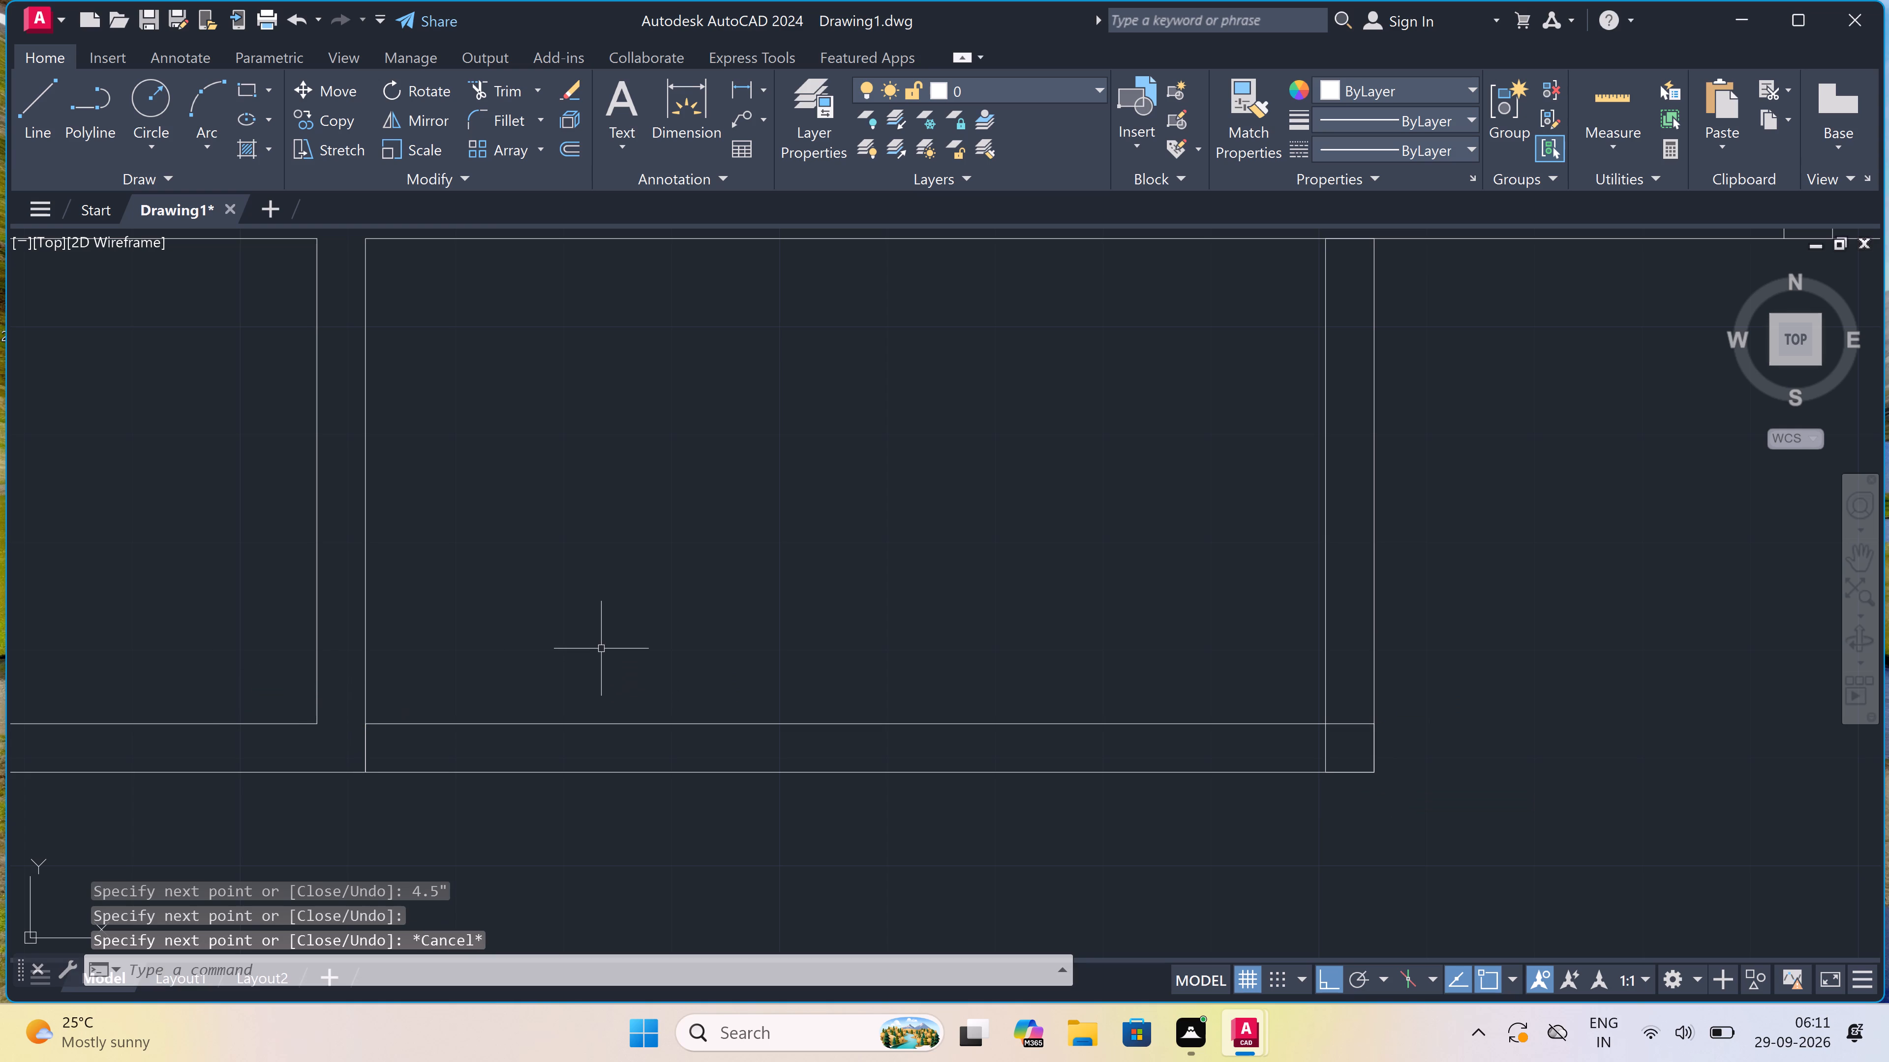
# Draw a line across the new vertical wall just above its bottom corner, and from its midpoint a 2" line up and a 2' line into the room.
pyautogui.scroll(-1, 632, 622)
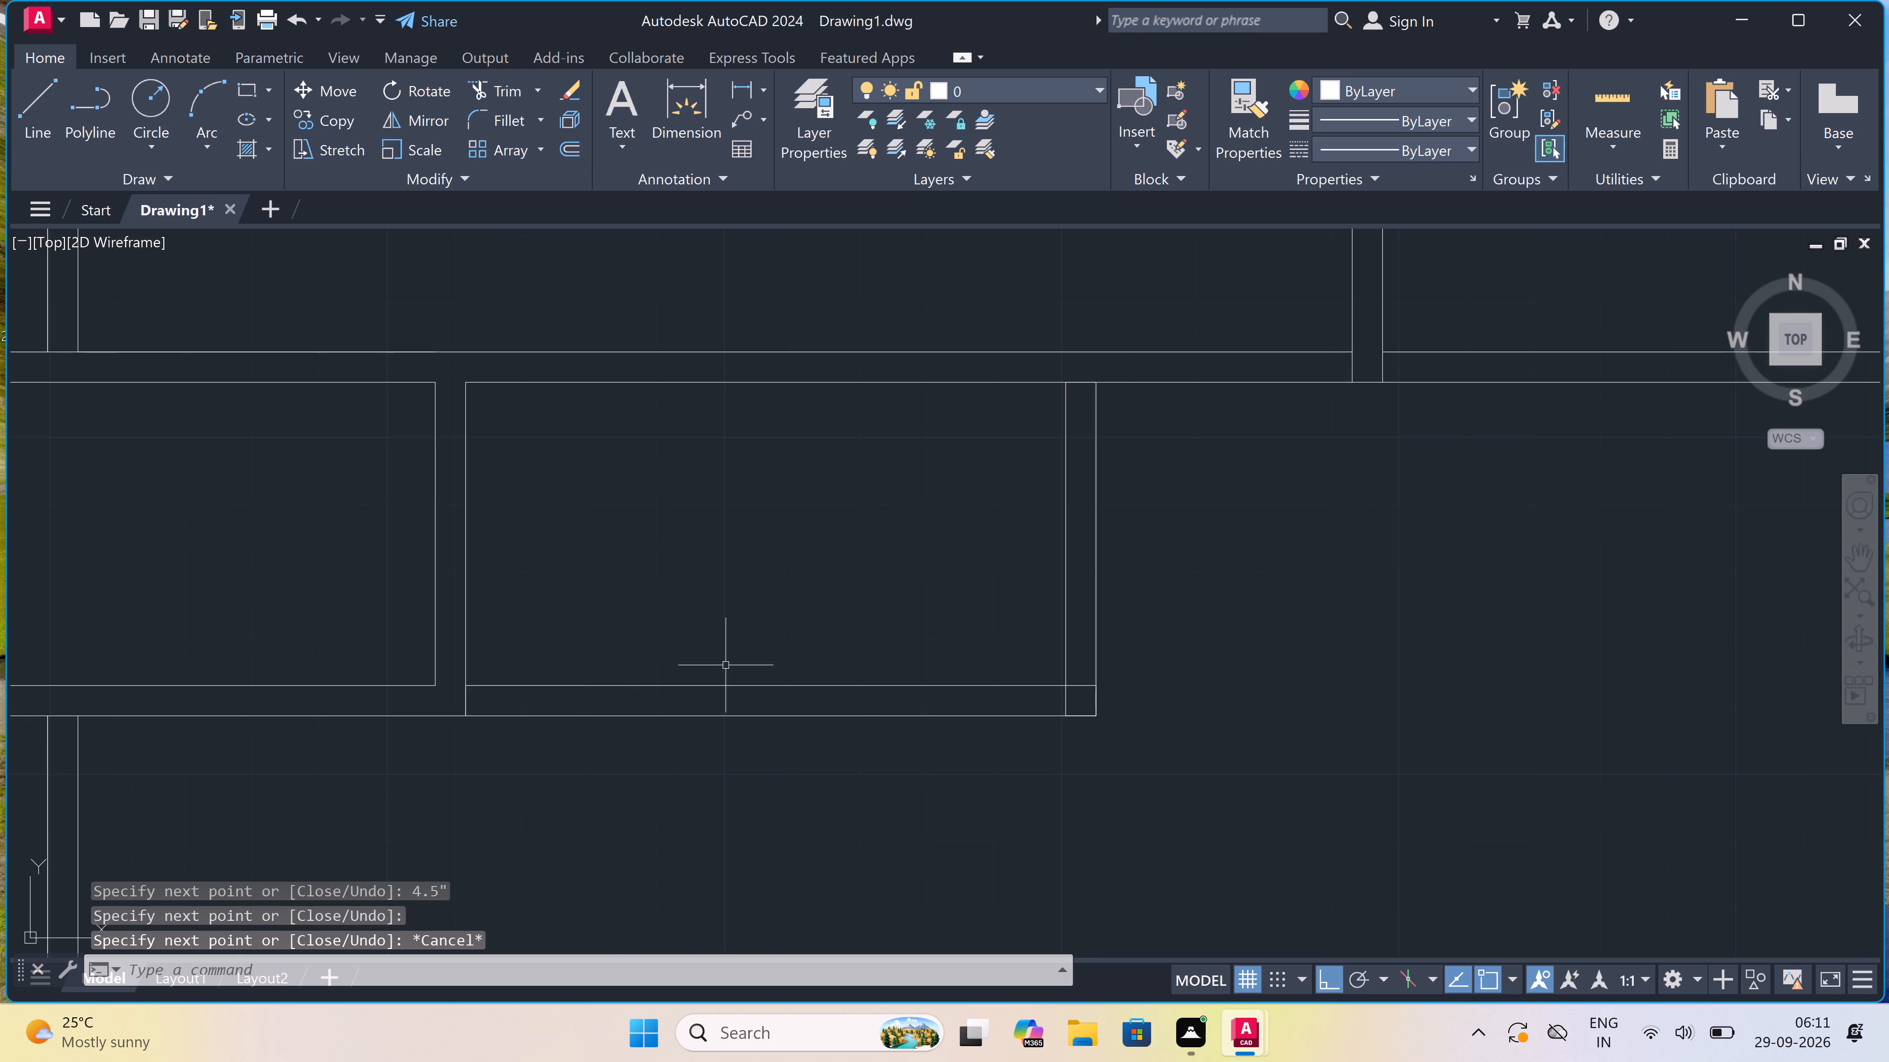
pyautogui.scroll(2, 985, 652)
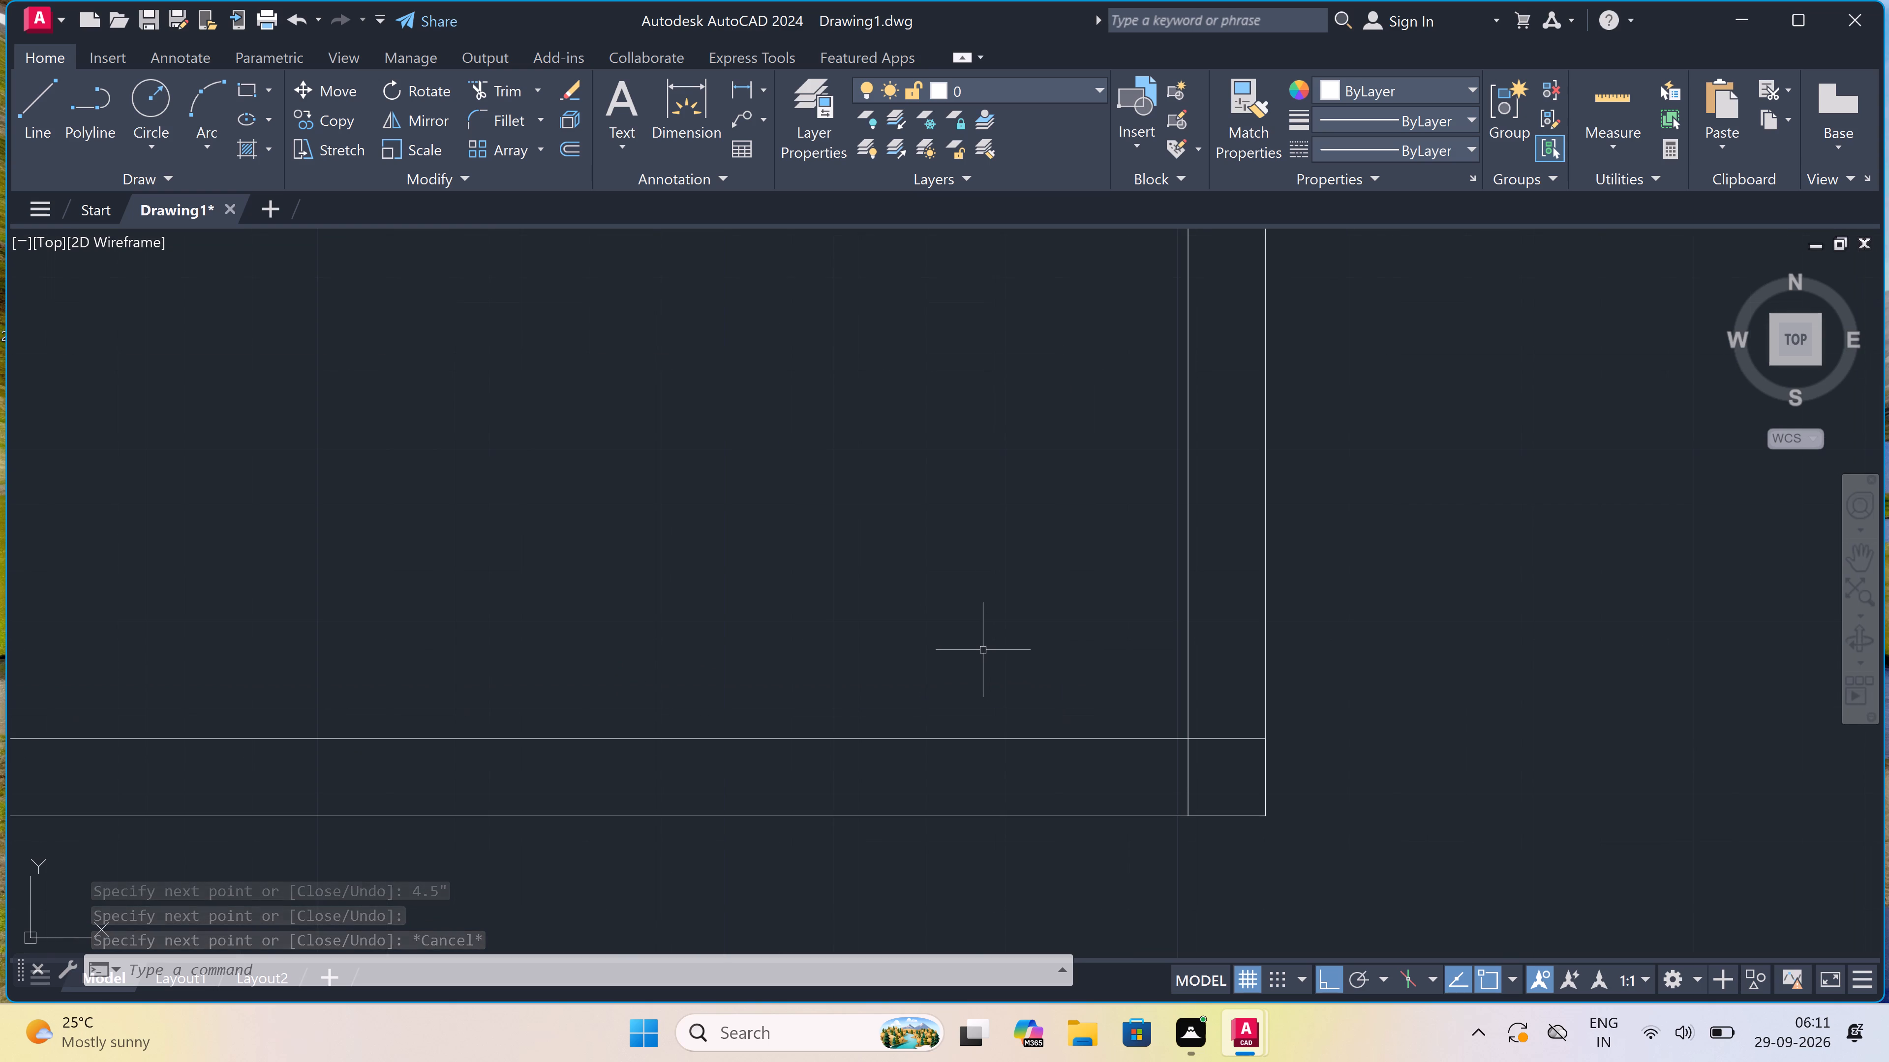
pyautogui.scroll(-2, 984, 649)
pyautogui.scroll(1, 1092, 637)
pyautogui.press('space')
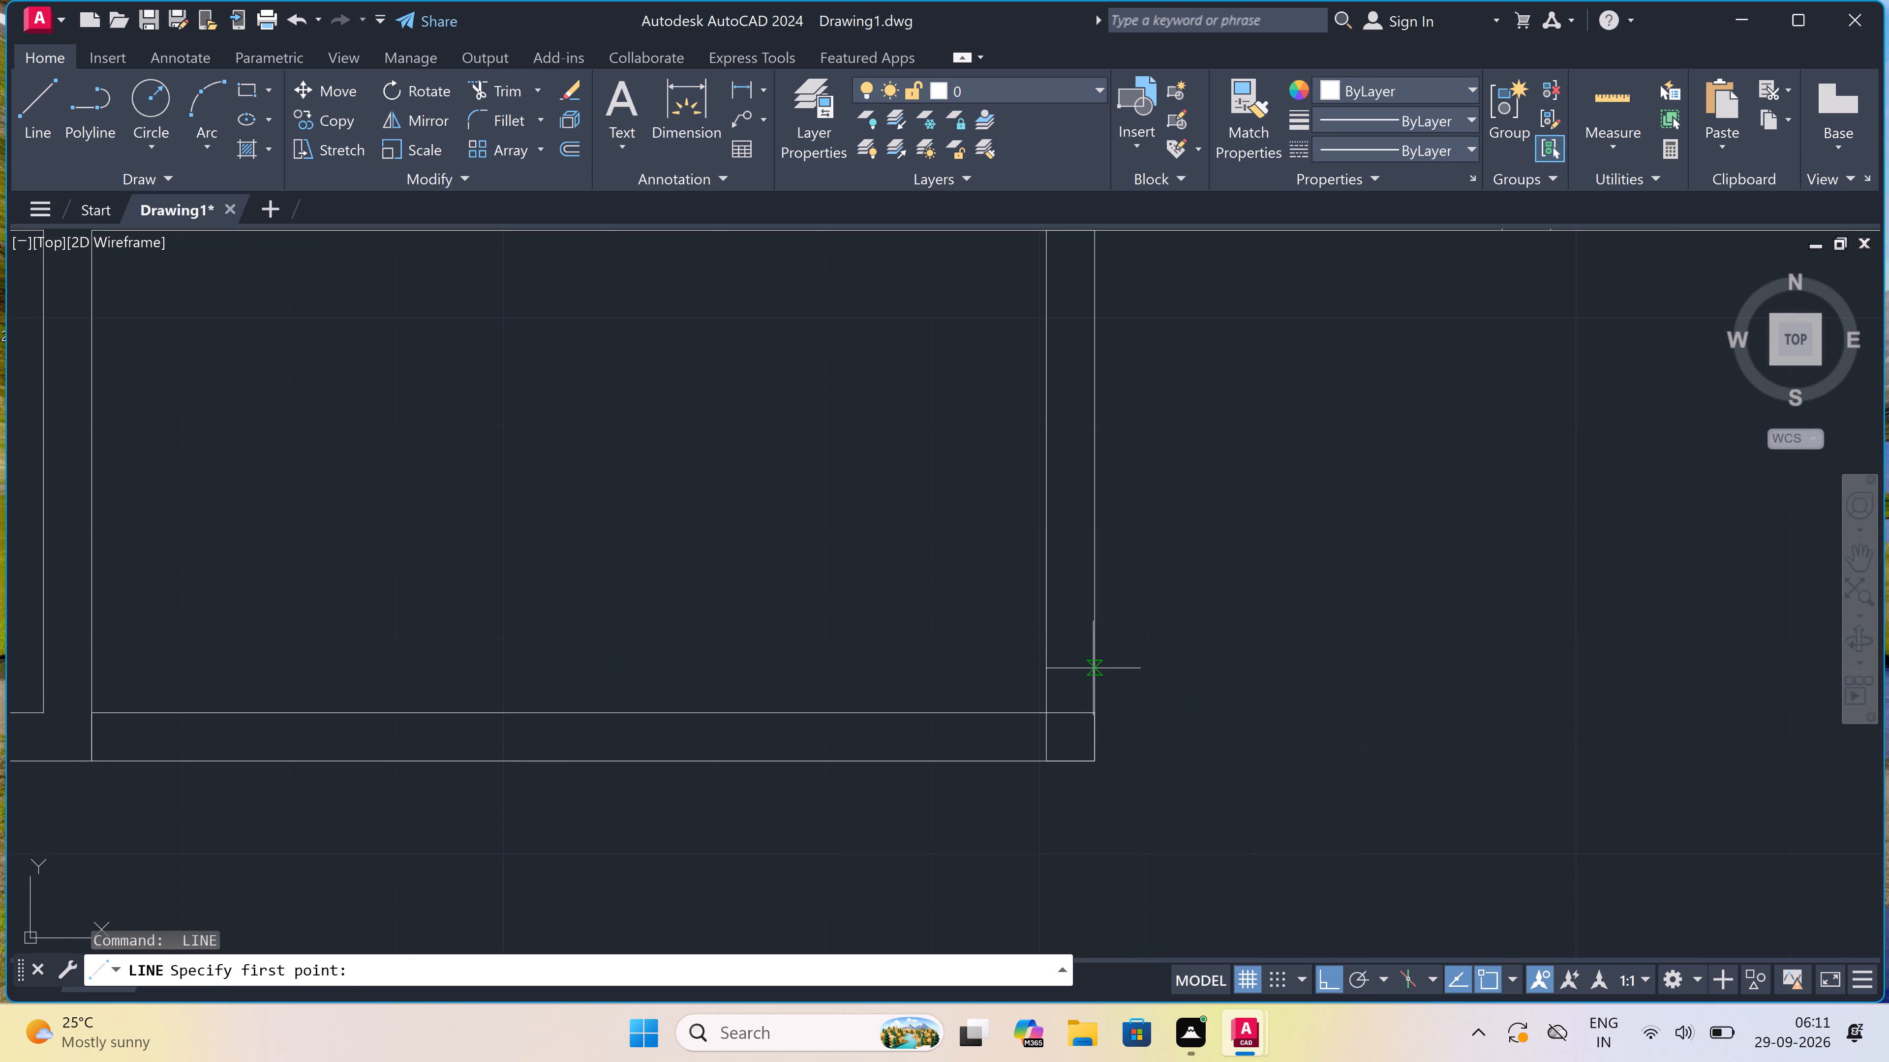
pyautogui.click(1093, 668)
pyautogui.click(1038, 670)
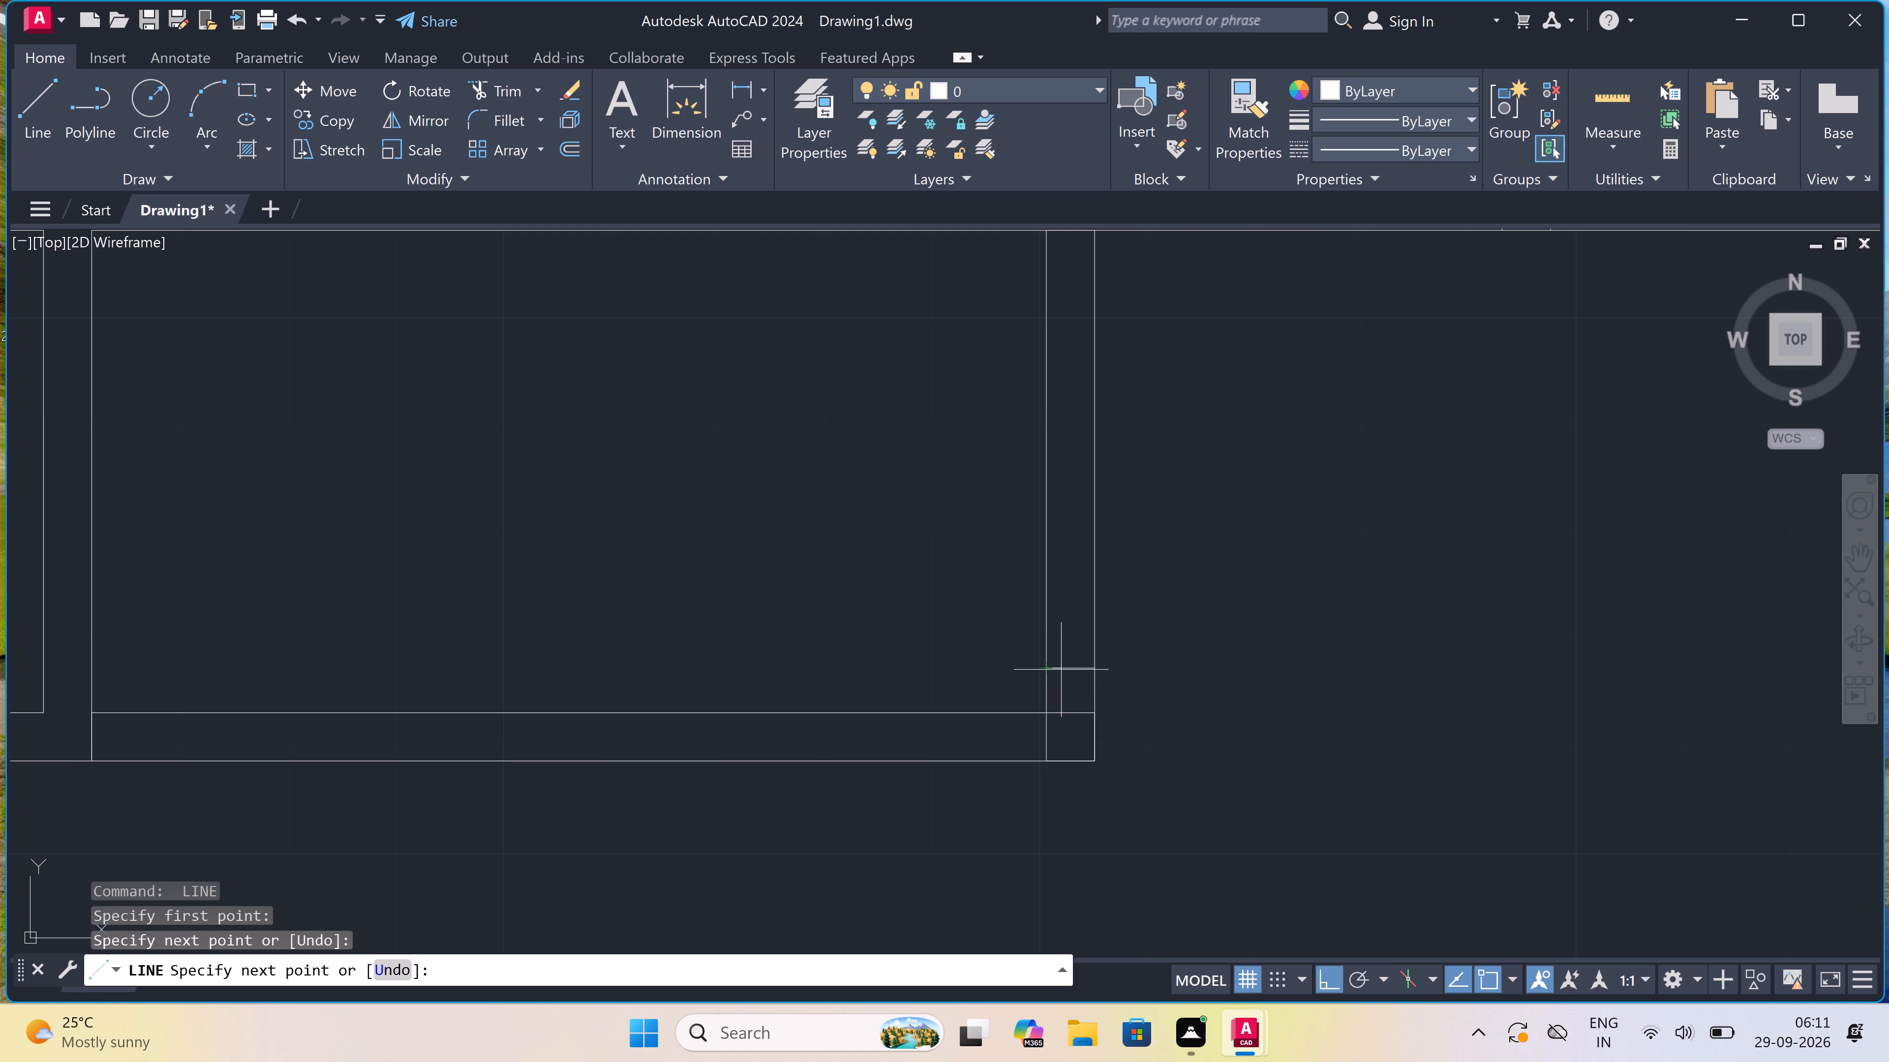
pyautogui.click(1075, 667)
pyautogui.write('2"')
pyautogui.press('space')
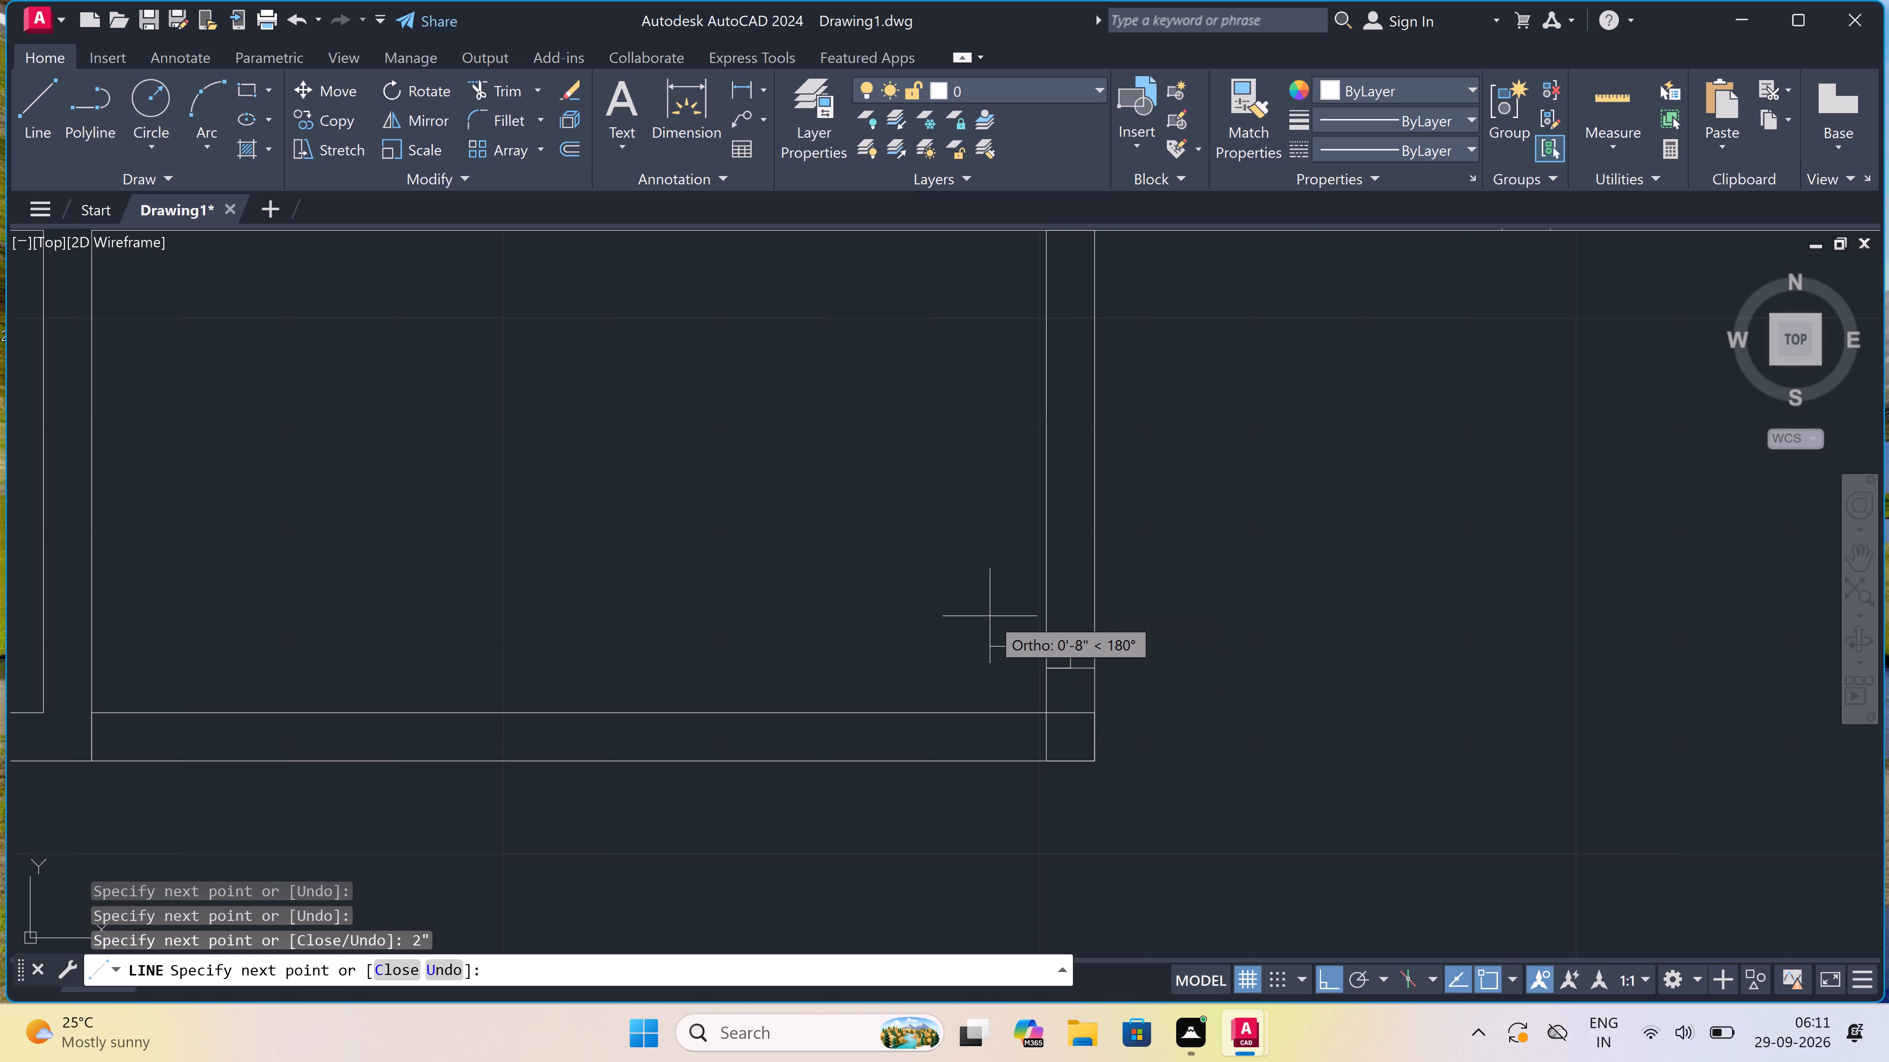
pyautogui.write("2'")
pyautogui.press('space')
pyautogui.press('Escape')
# Draw a second line across the same vertical wall farther up, with a 2" line down from its midpoint.
pyautogui.press('space')
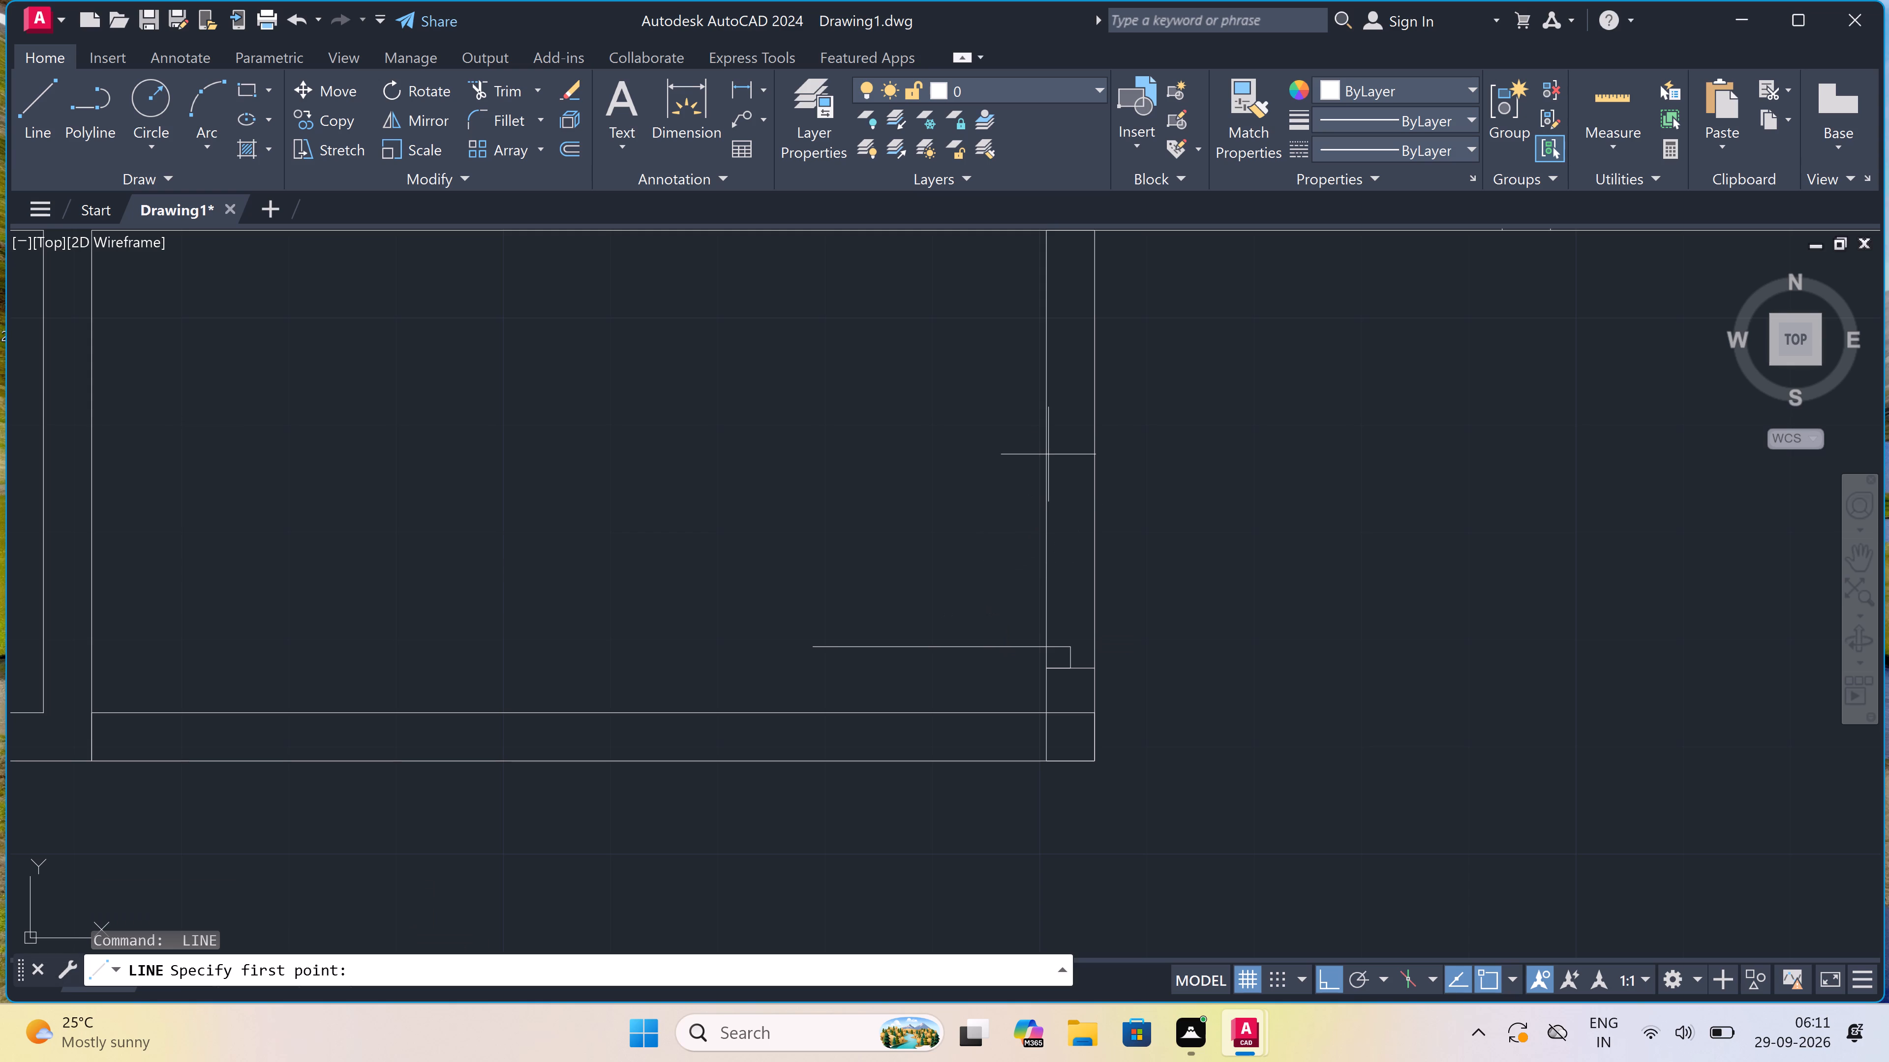
pyautogui.click(1048, 458)
pyautogui.click(1092, 461)
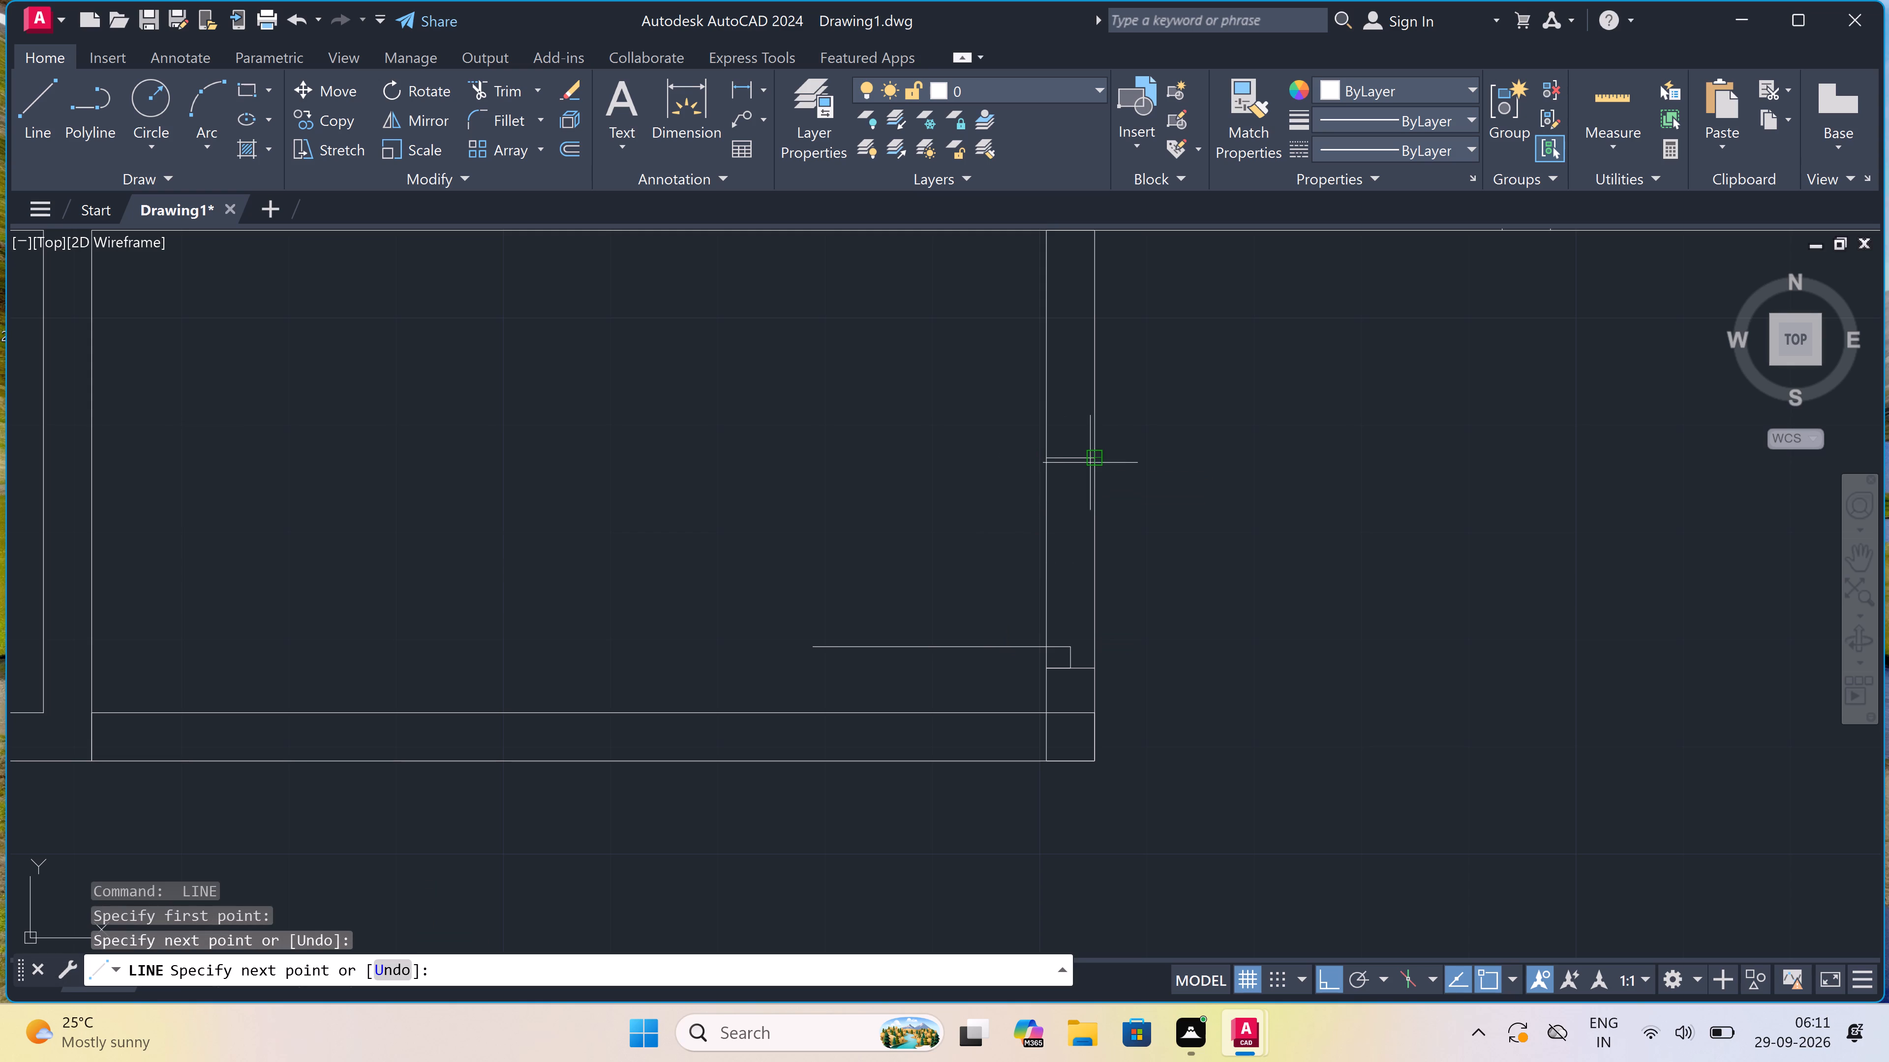
pyautogui.click(1073, 458)
pyautogui.write('2"')
pyautogui.press('space')
pyautogui.press('Escape')
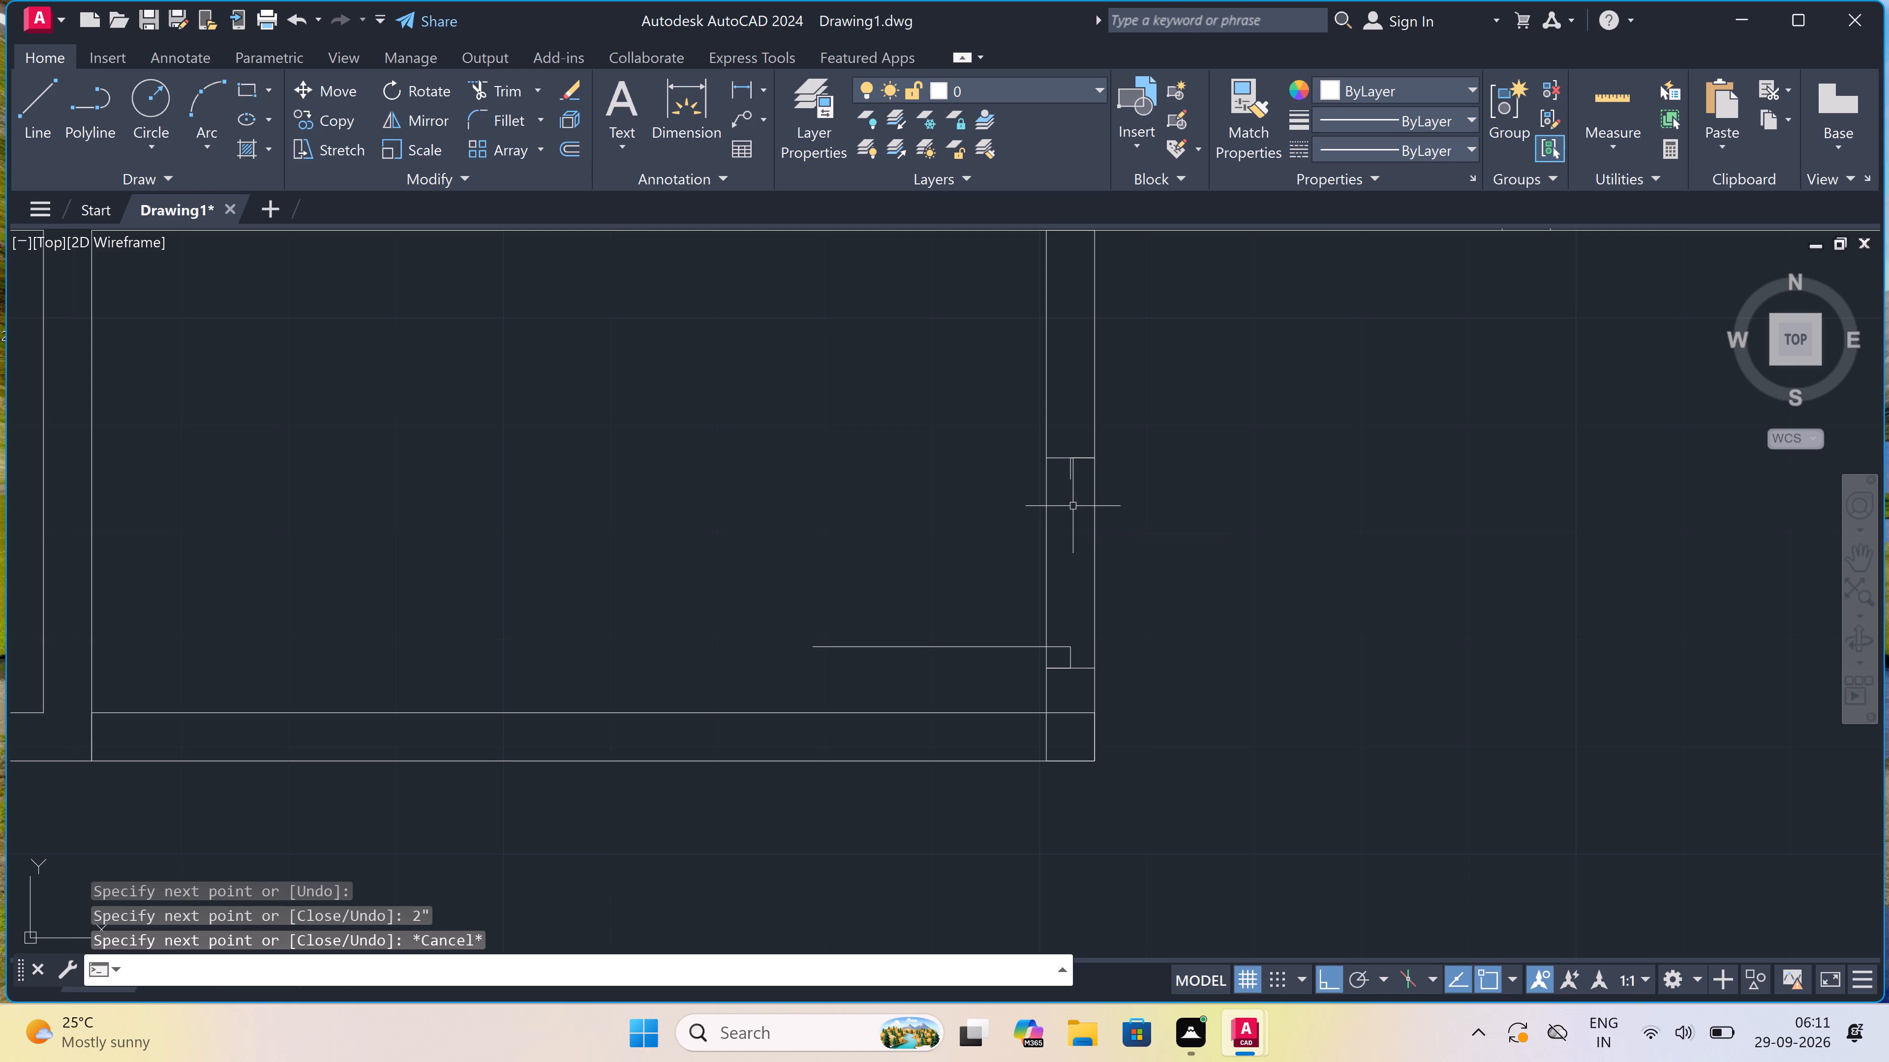
# Draw the door swing arc from the free end of the 2' door line to the upper 2" jamb line.
pyautogui.click(214, 124)
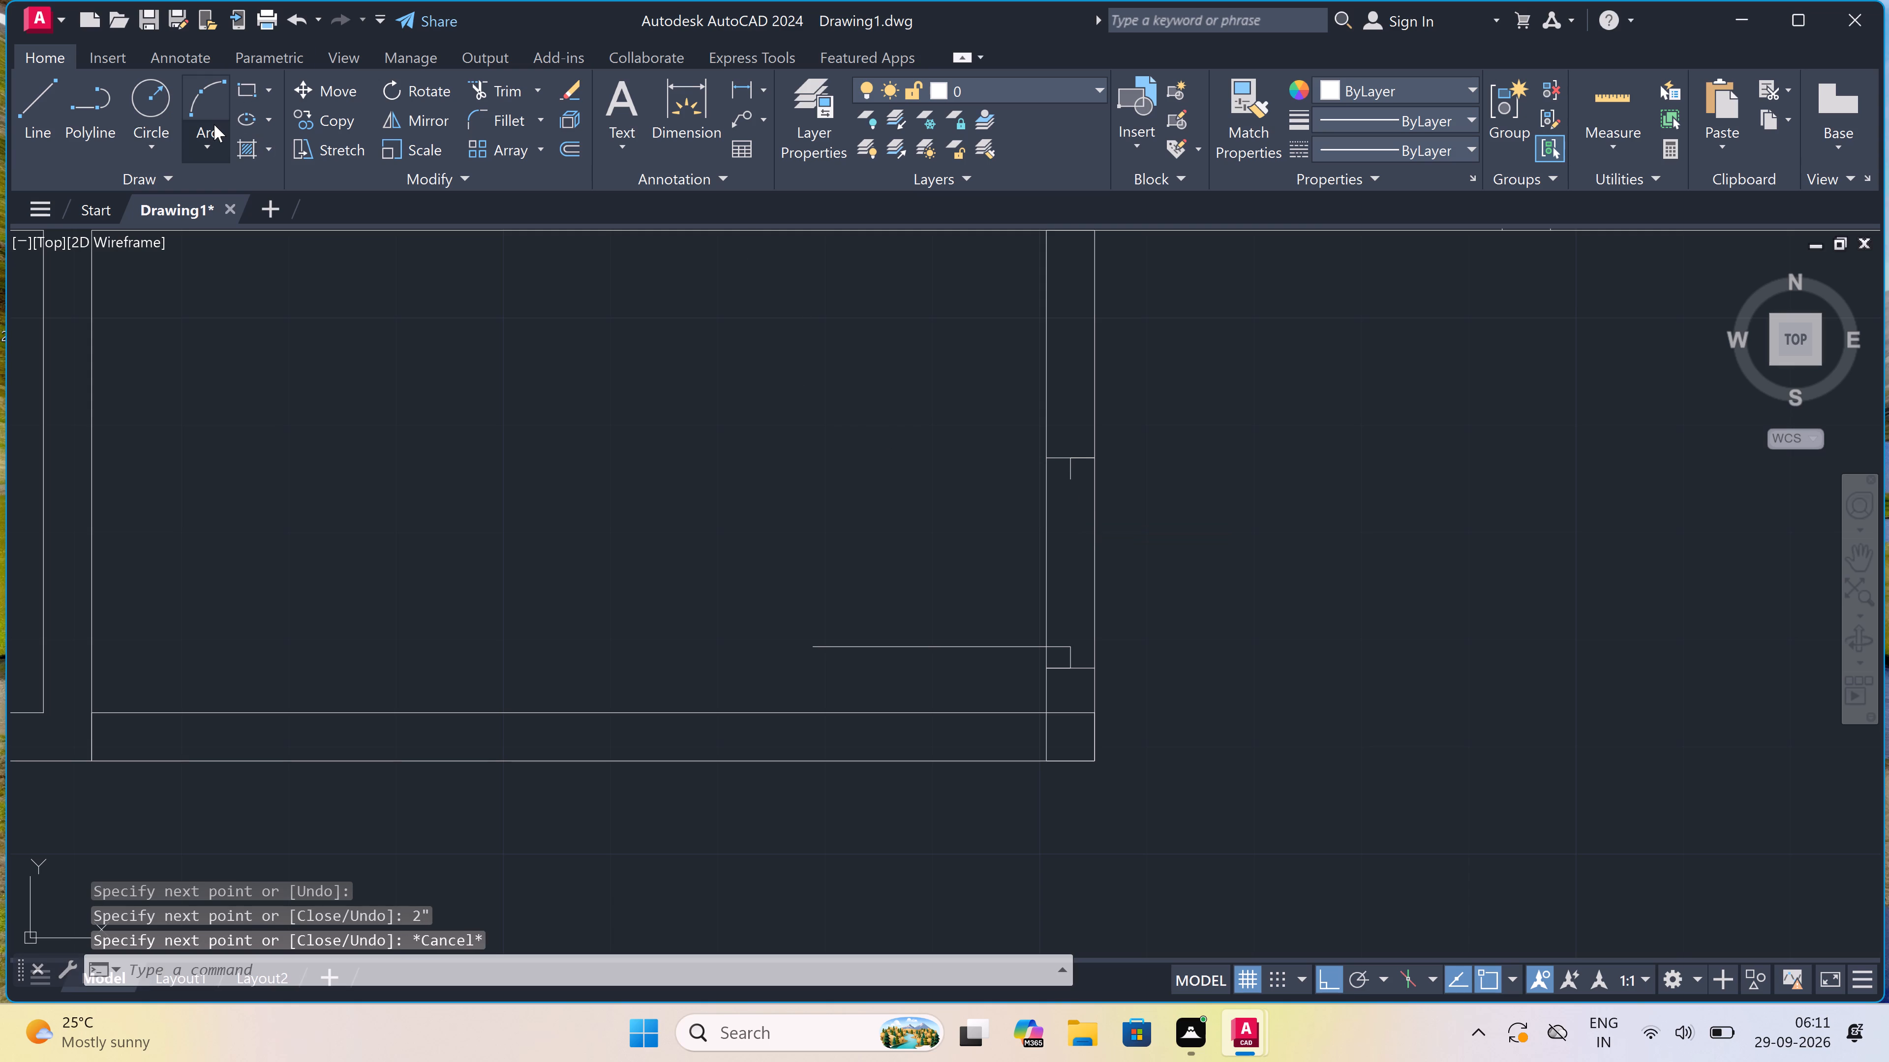
pyautogui.click(251, 436)
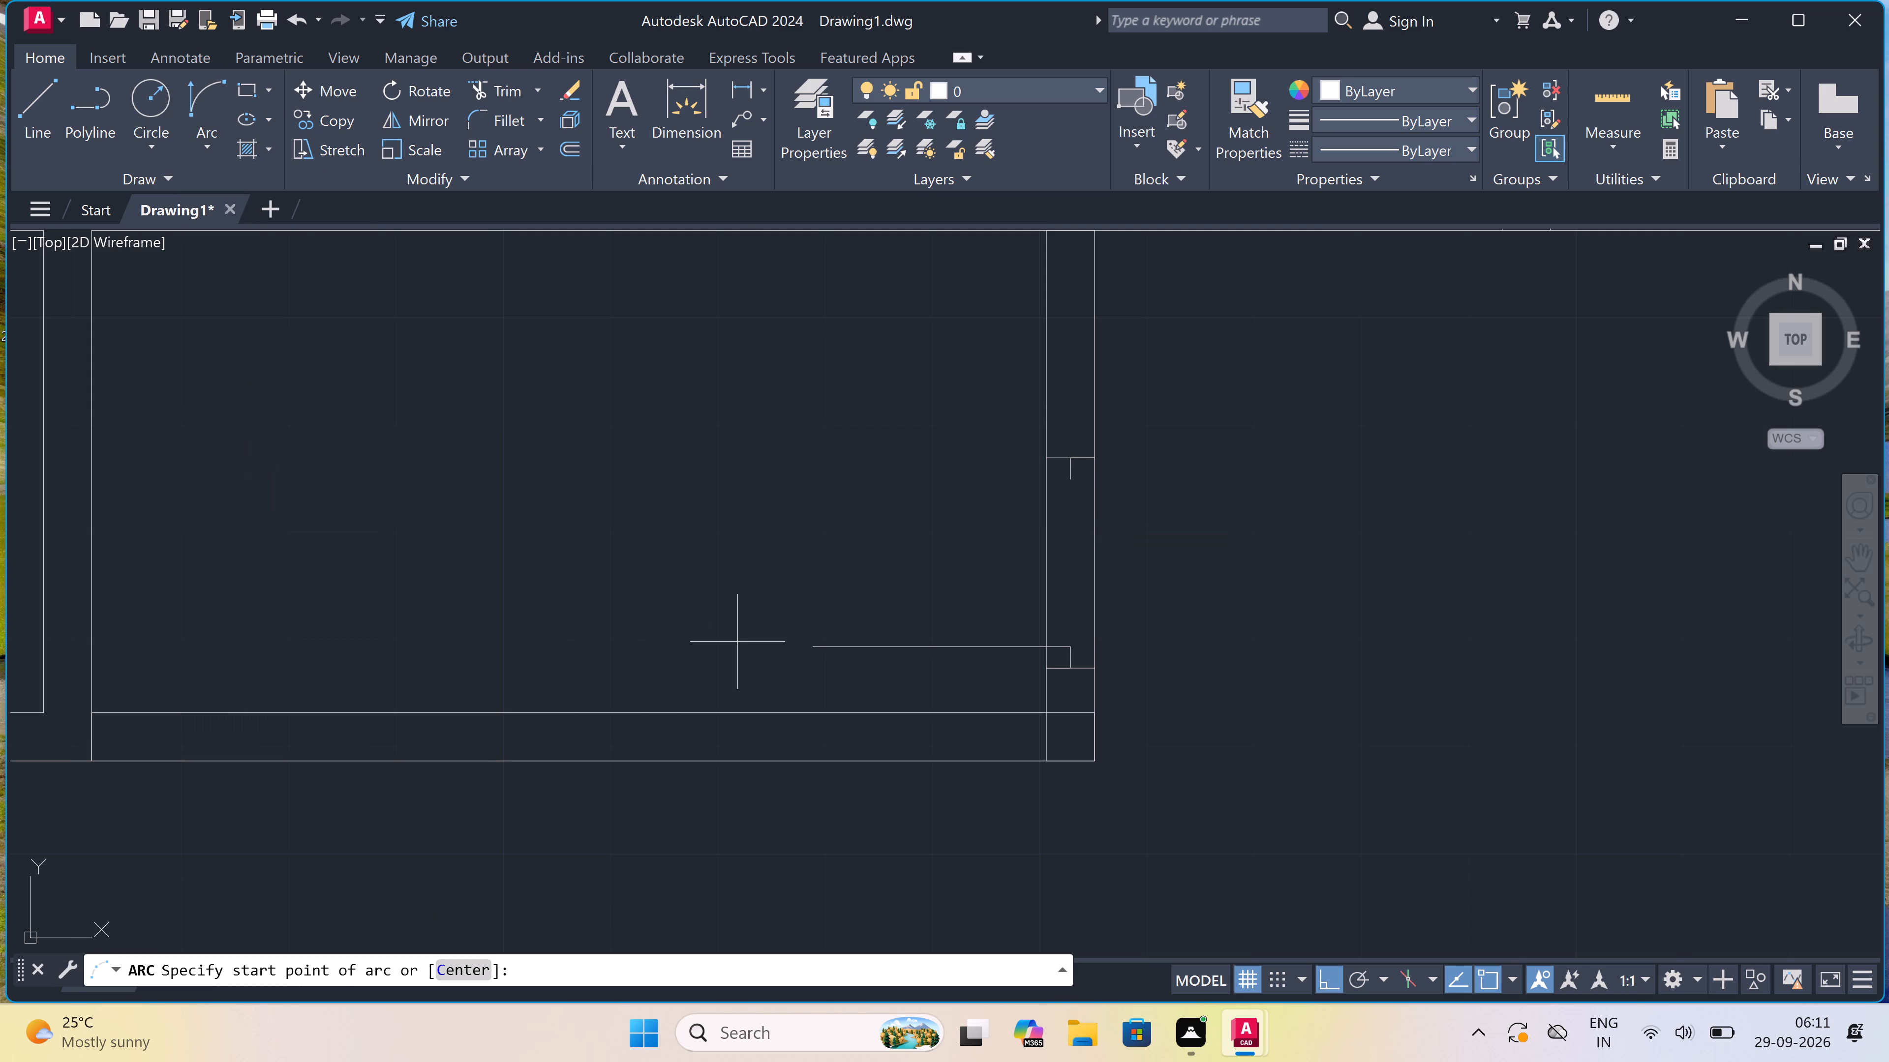
pyautogui.click(810, 641)
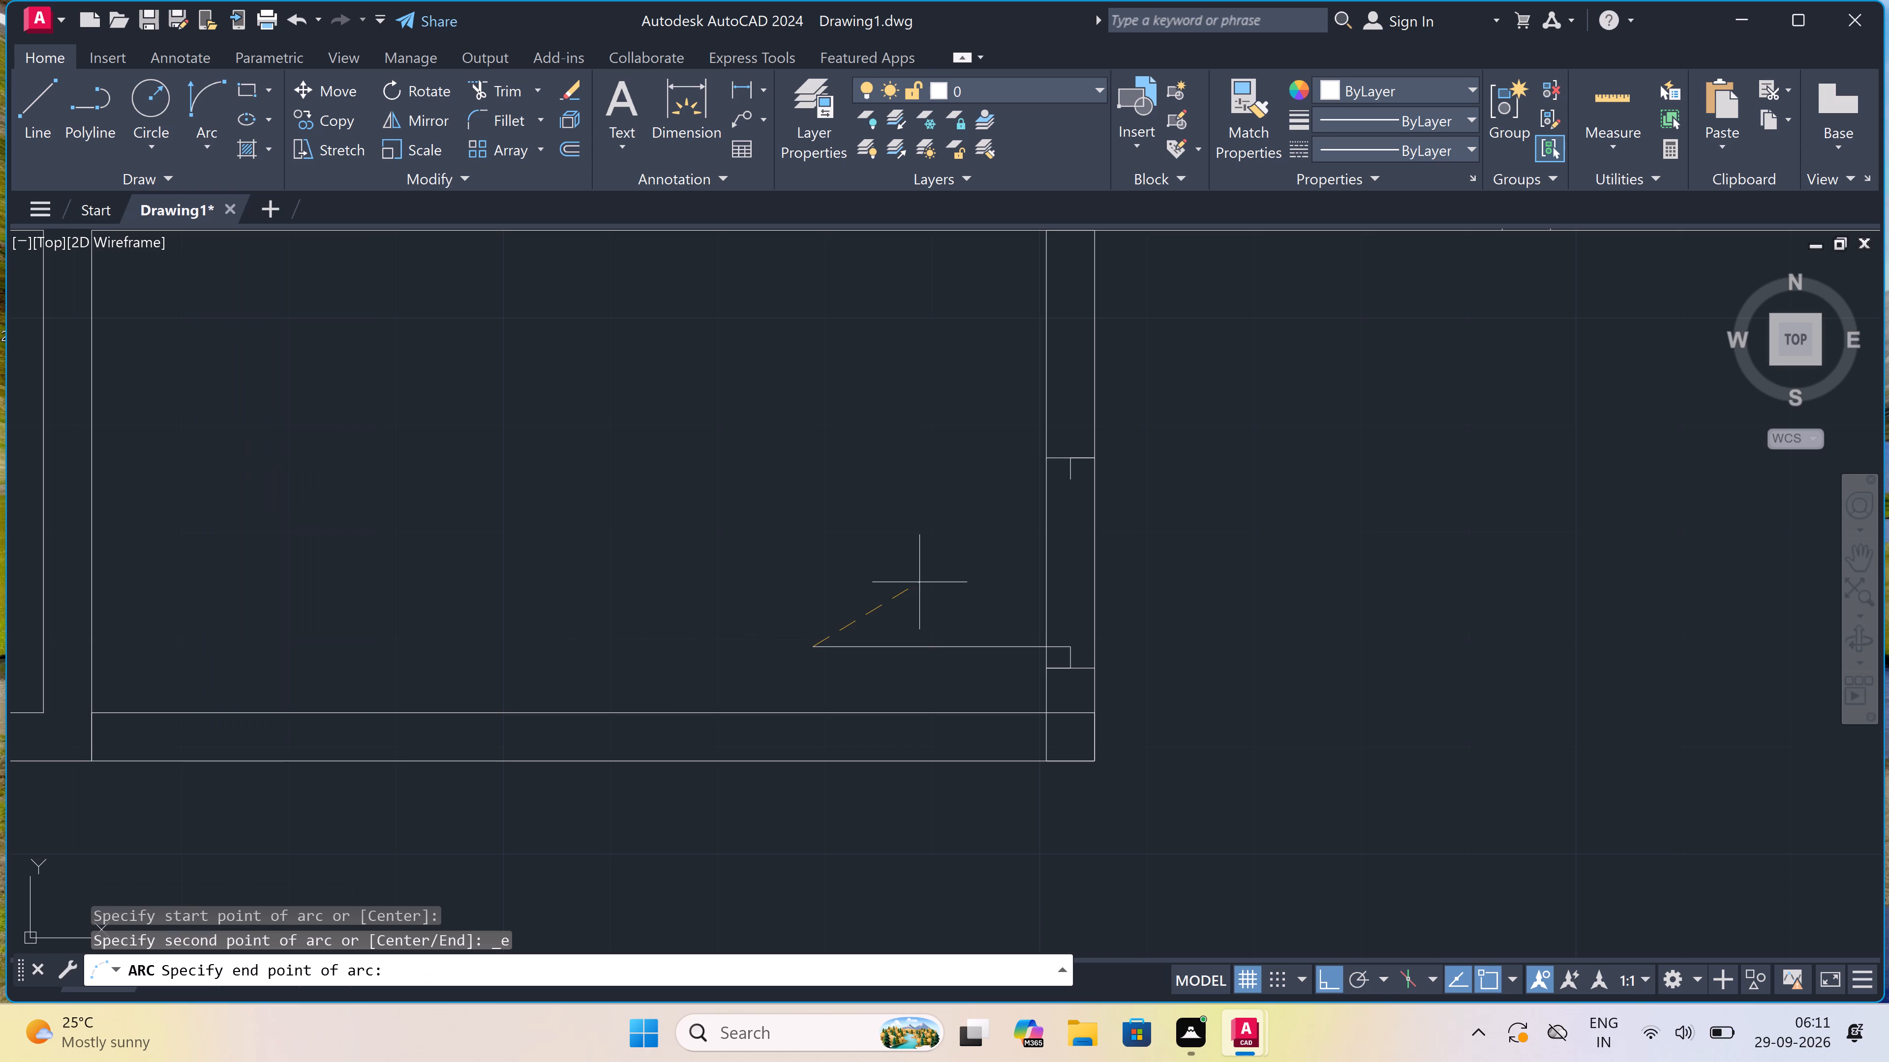
pyautogui.click(1076, 475)
pyautogui.click(893, 472)
# Draw a line across the side box's top wall near the partition, and from its midpoint a 2" line left and a 2' line down.
pyautogui.scroll(-5, 948, 483)
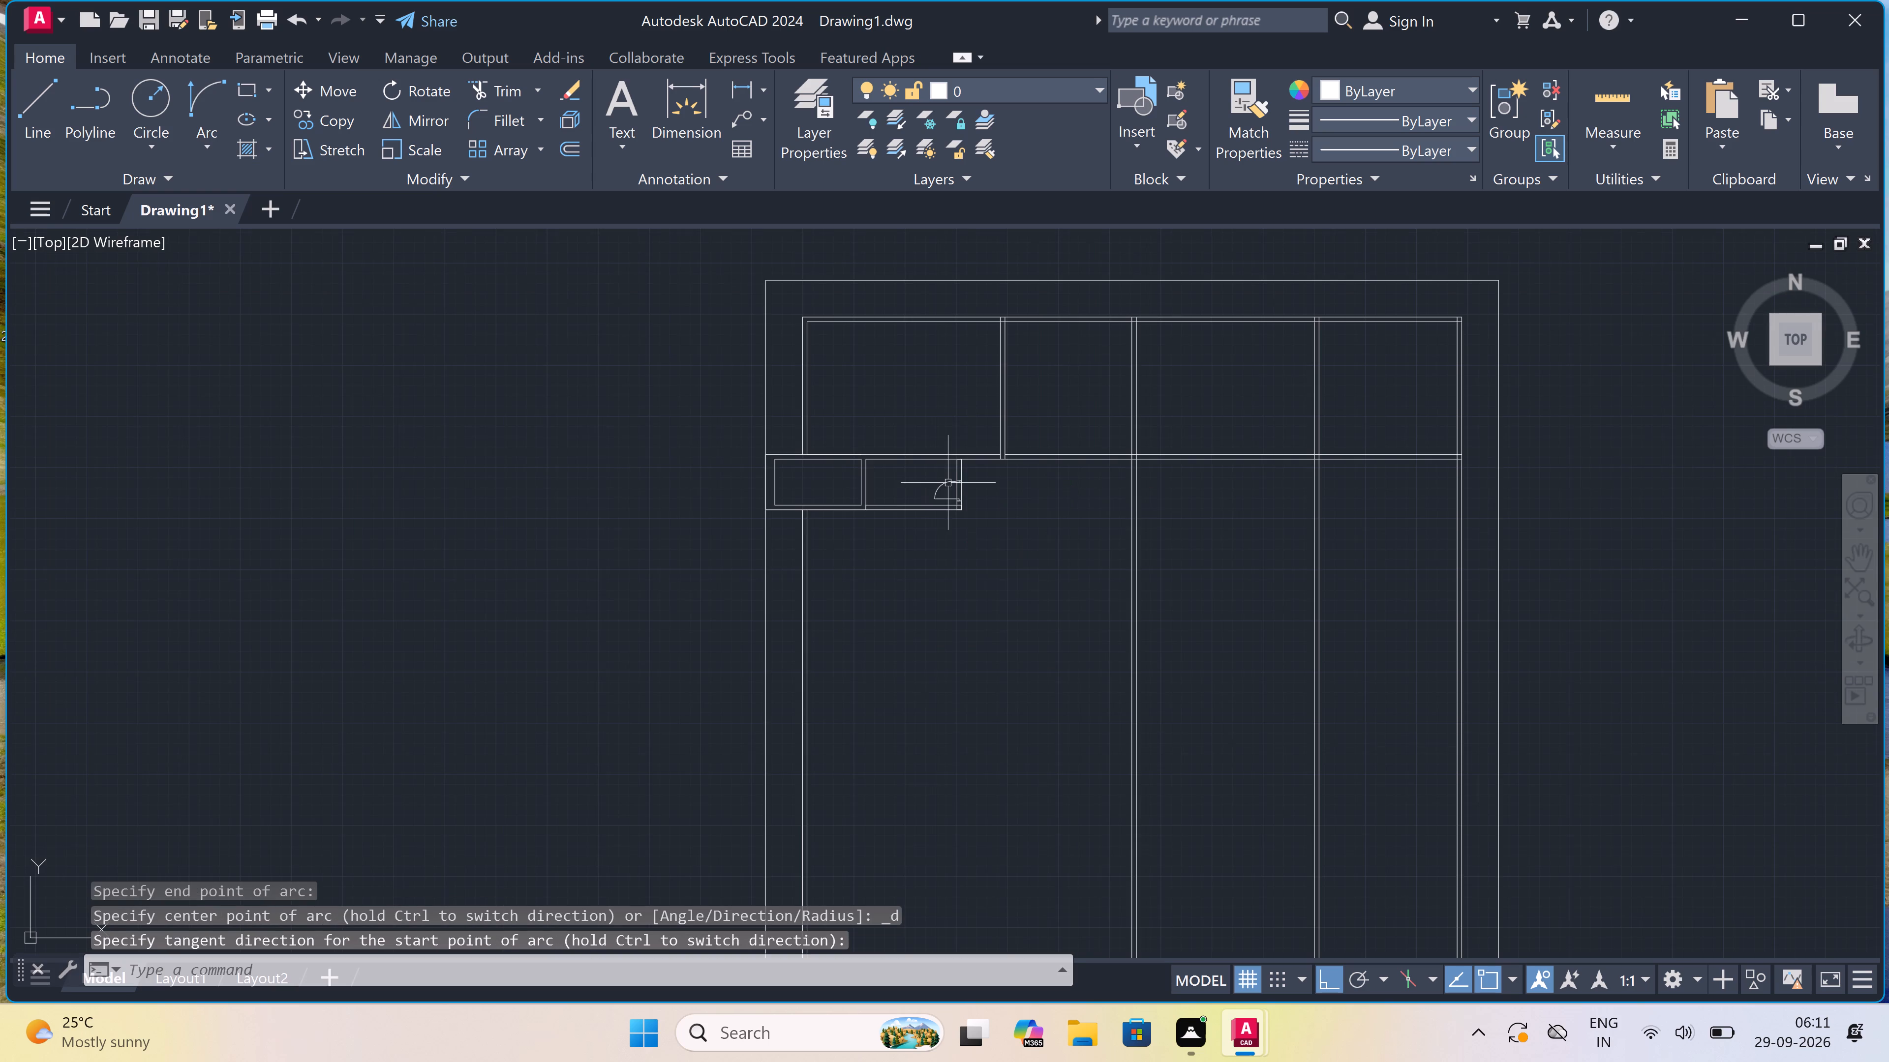
pyautogui.scroll(3, 828, 424)
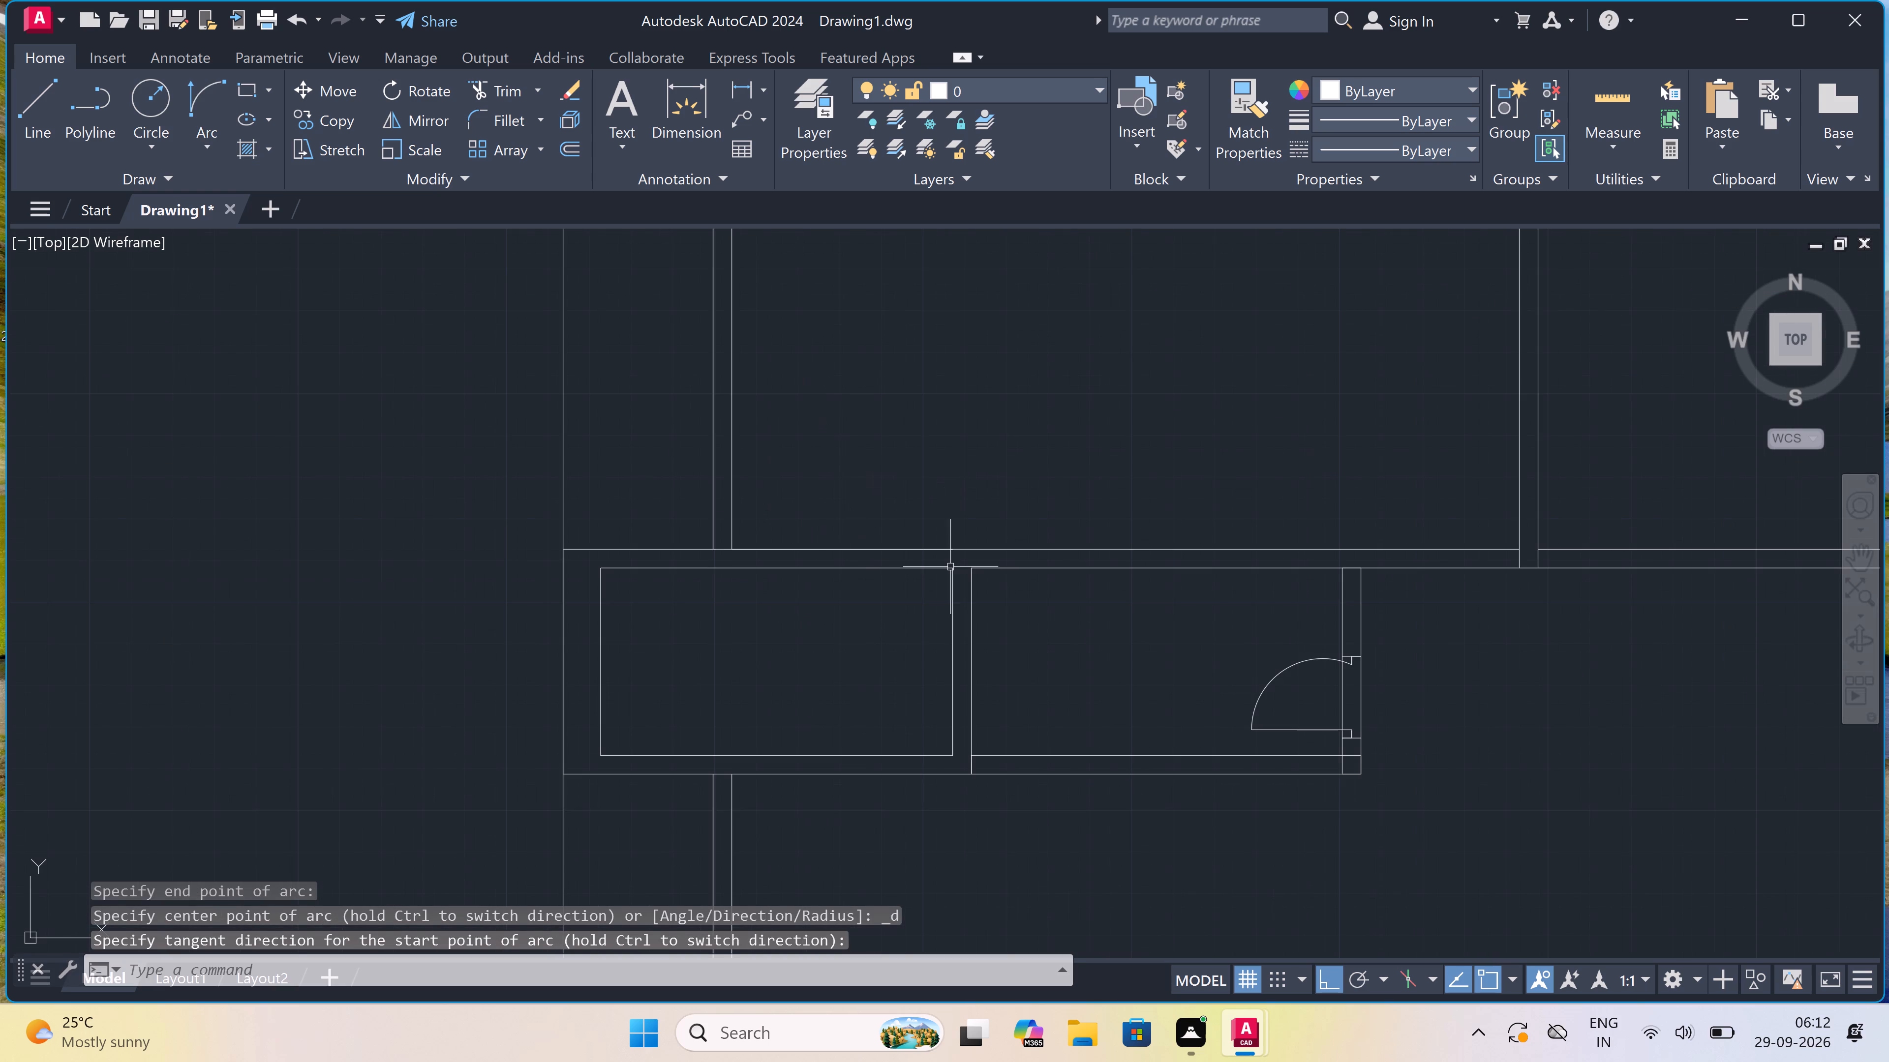
pyautogui.press('l')
pyautogui.press('space')
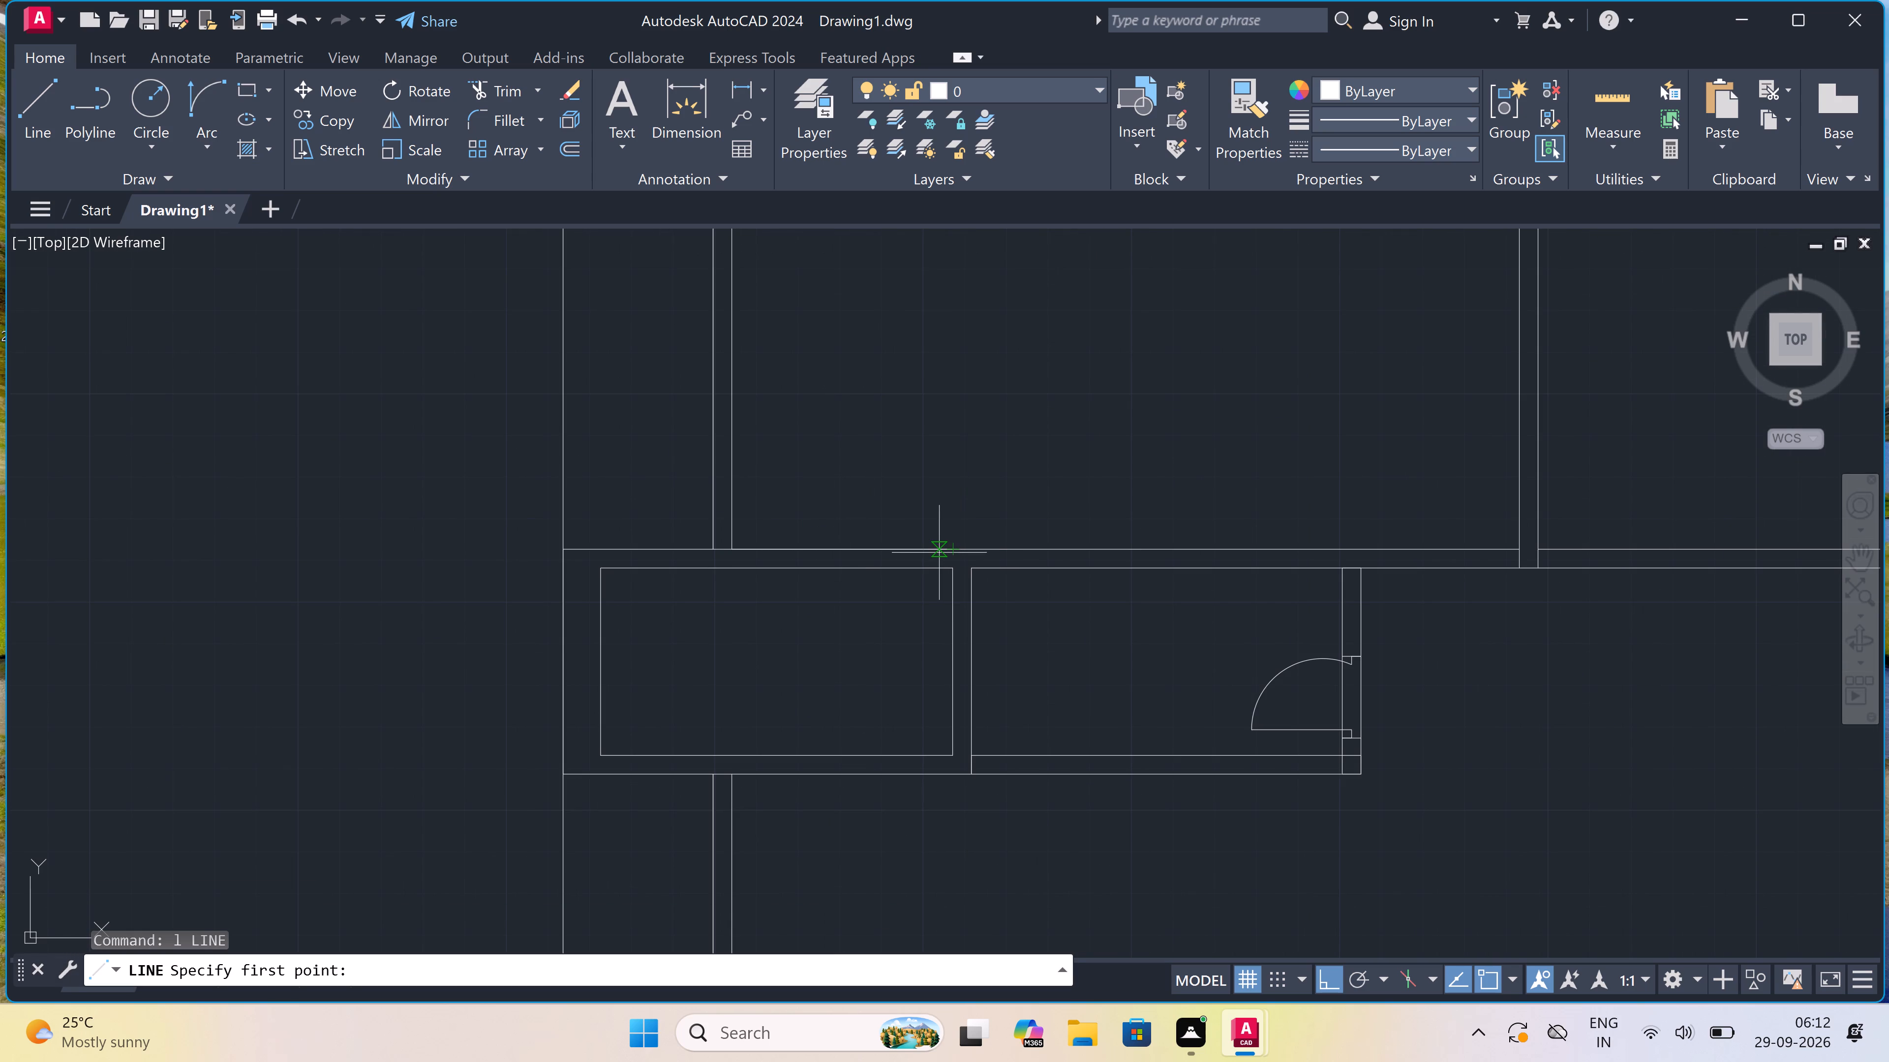
pyautogui.scroll(1, 918, 552)
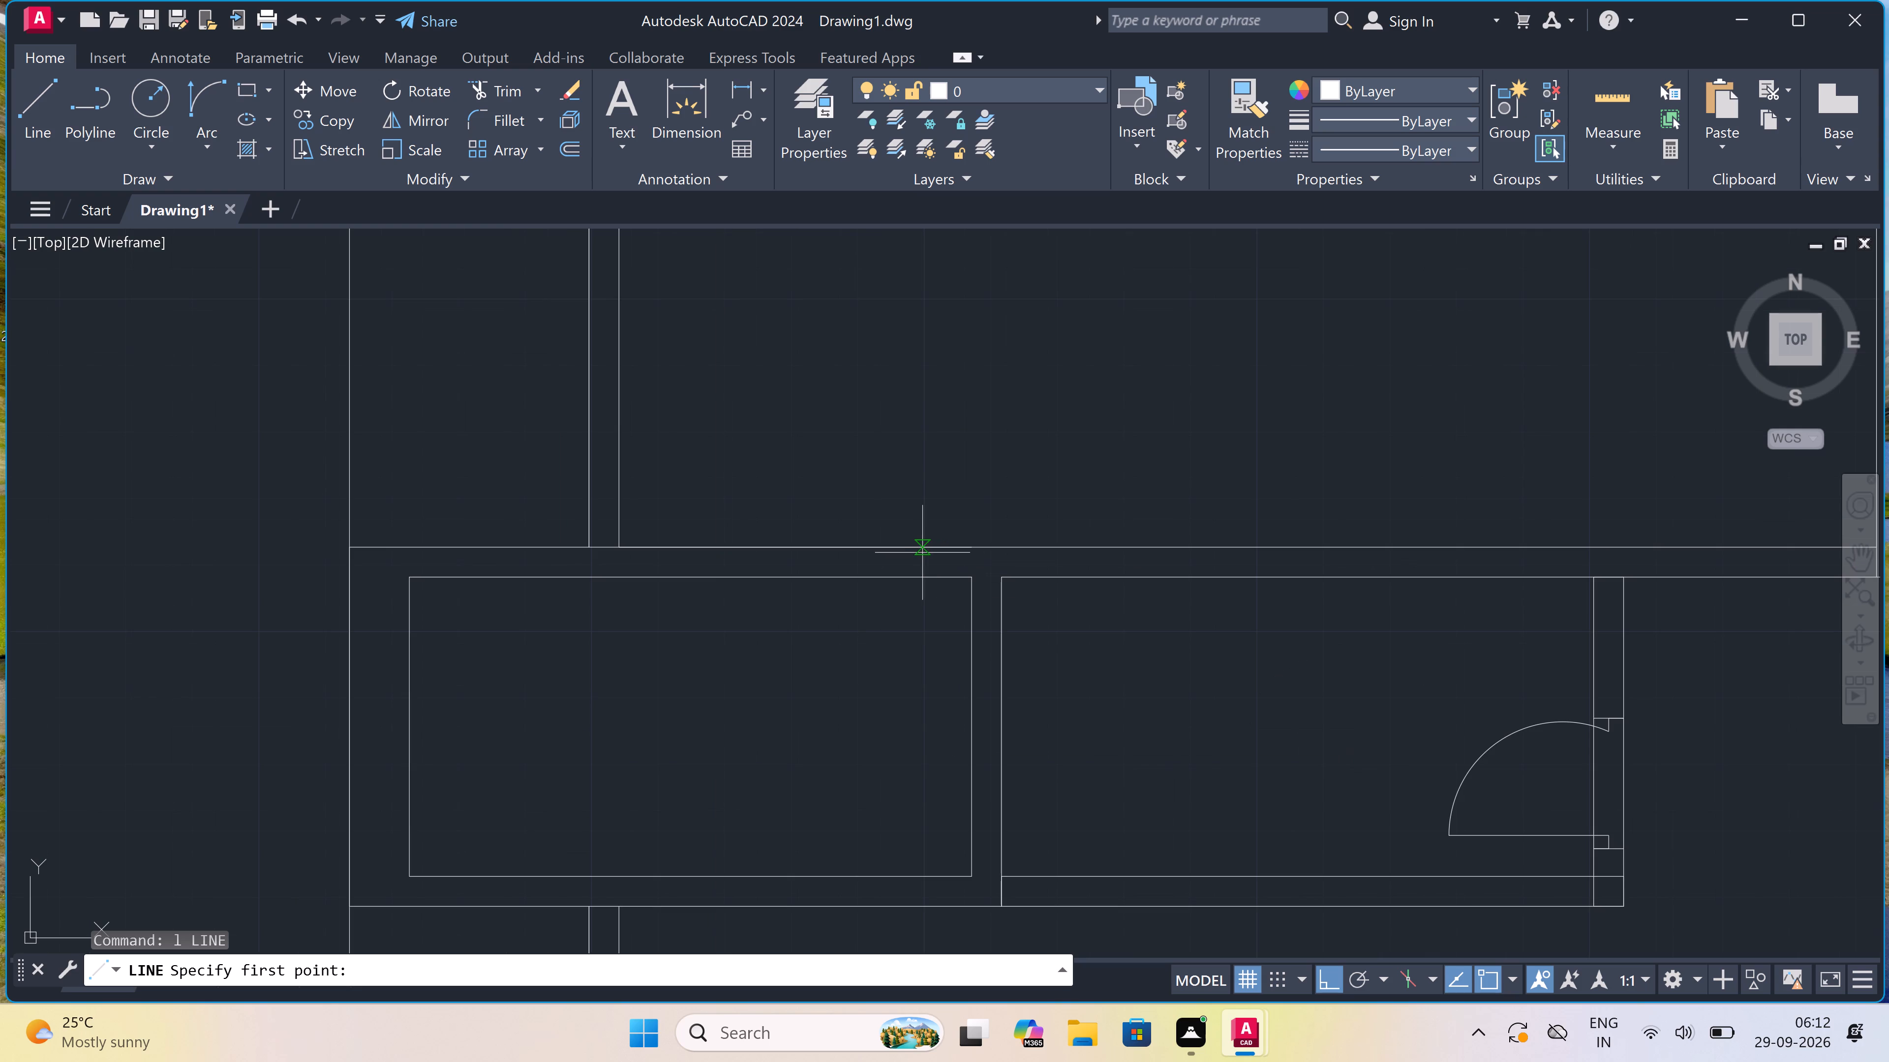
pyautogui.click(926, 580)
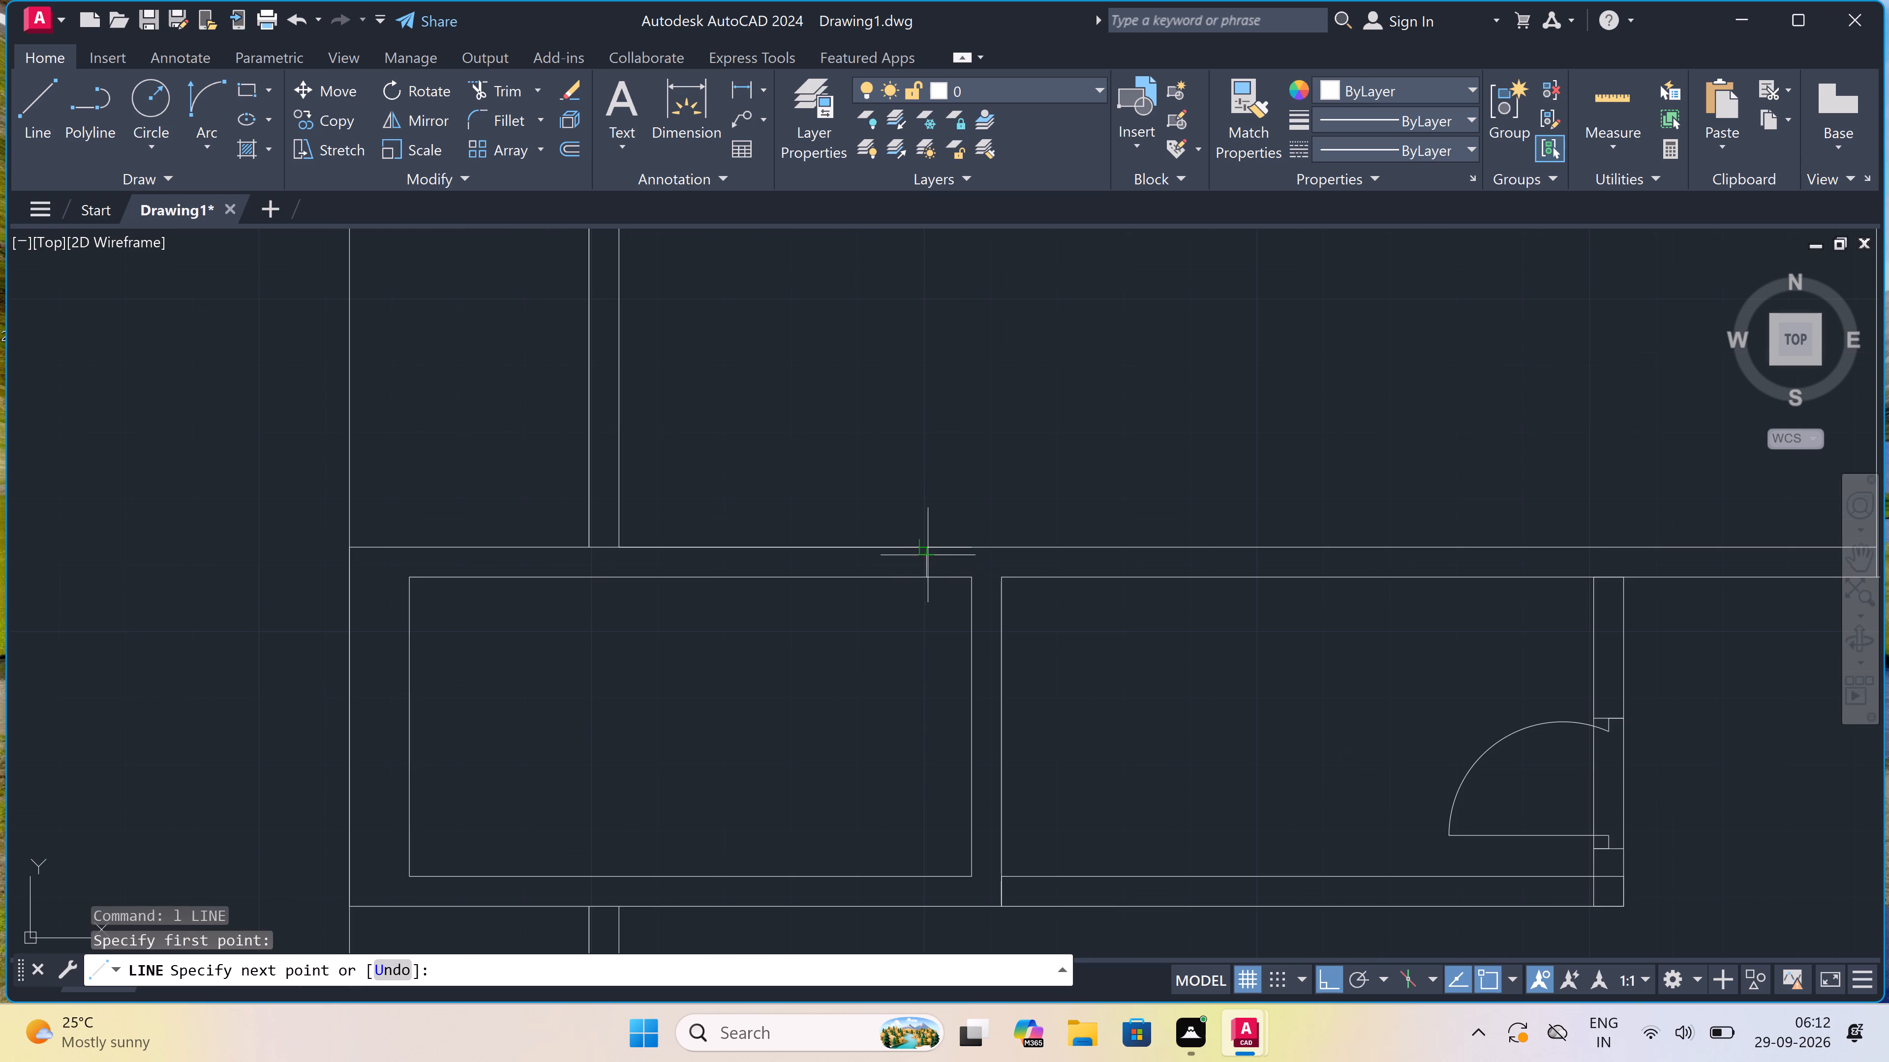
pyautogui.click(928, 552)
pyautogui.scroll(2, 928, 554)
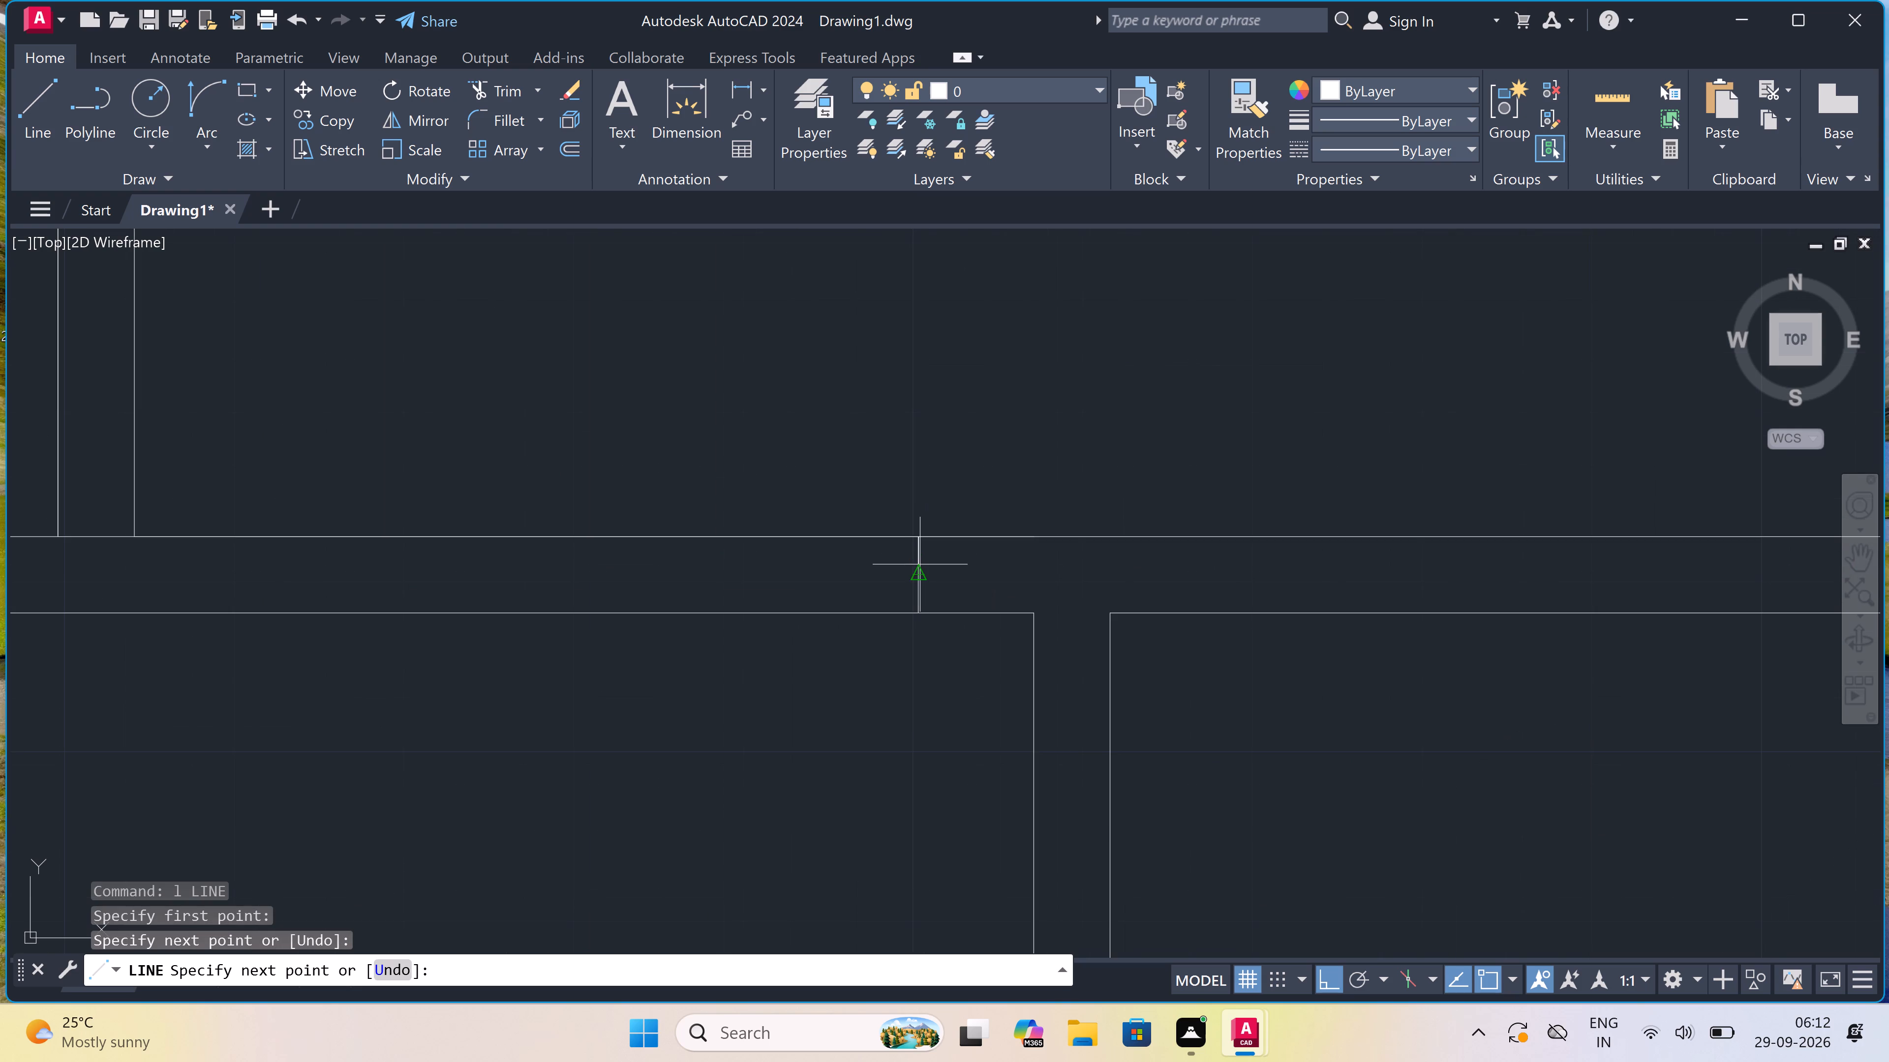
pyautogui.click(920, 570)
pyautogui.write('2"')
pyautogui.press('space')
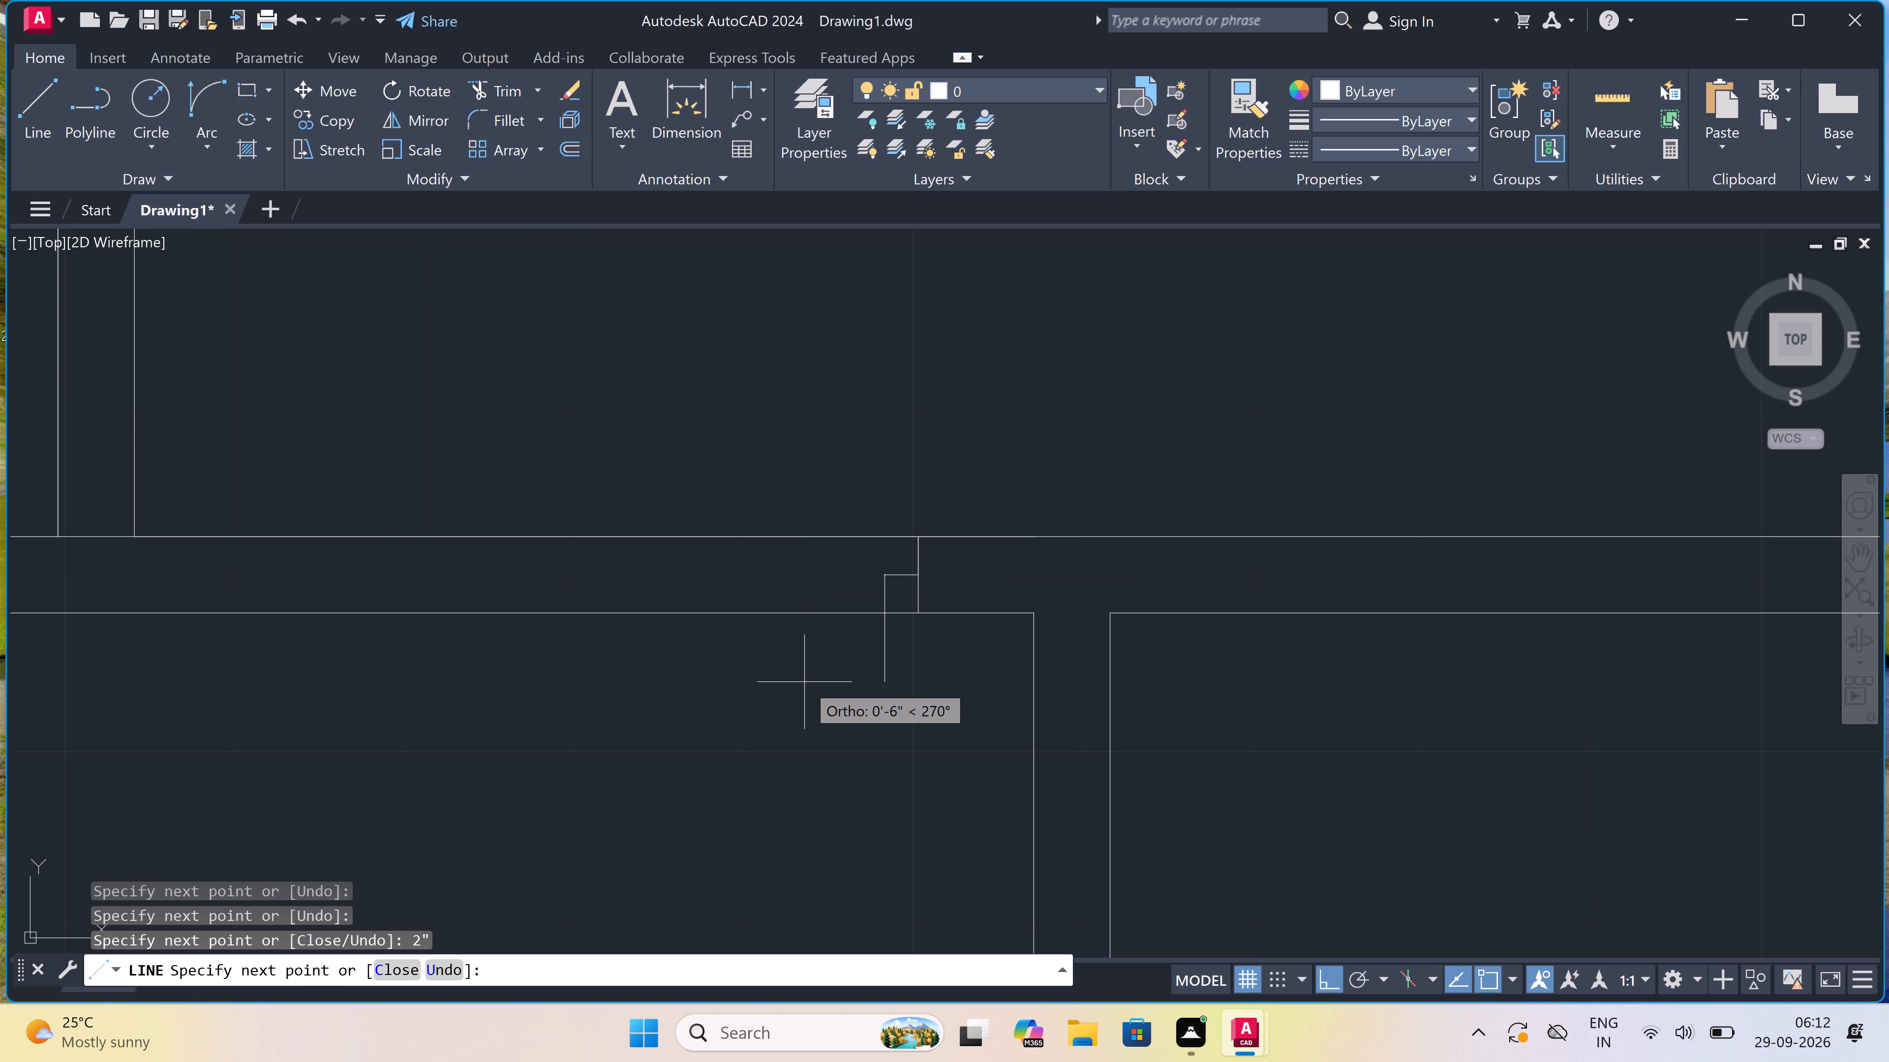
pyautogui.write("2'")
pyautogui.press('space')
pyautogui.press('Escape')
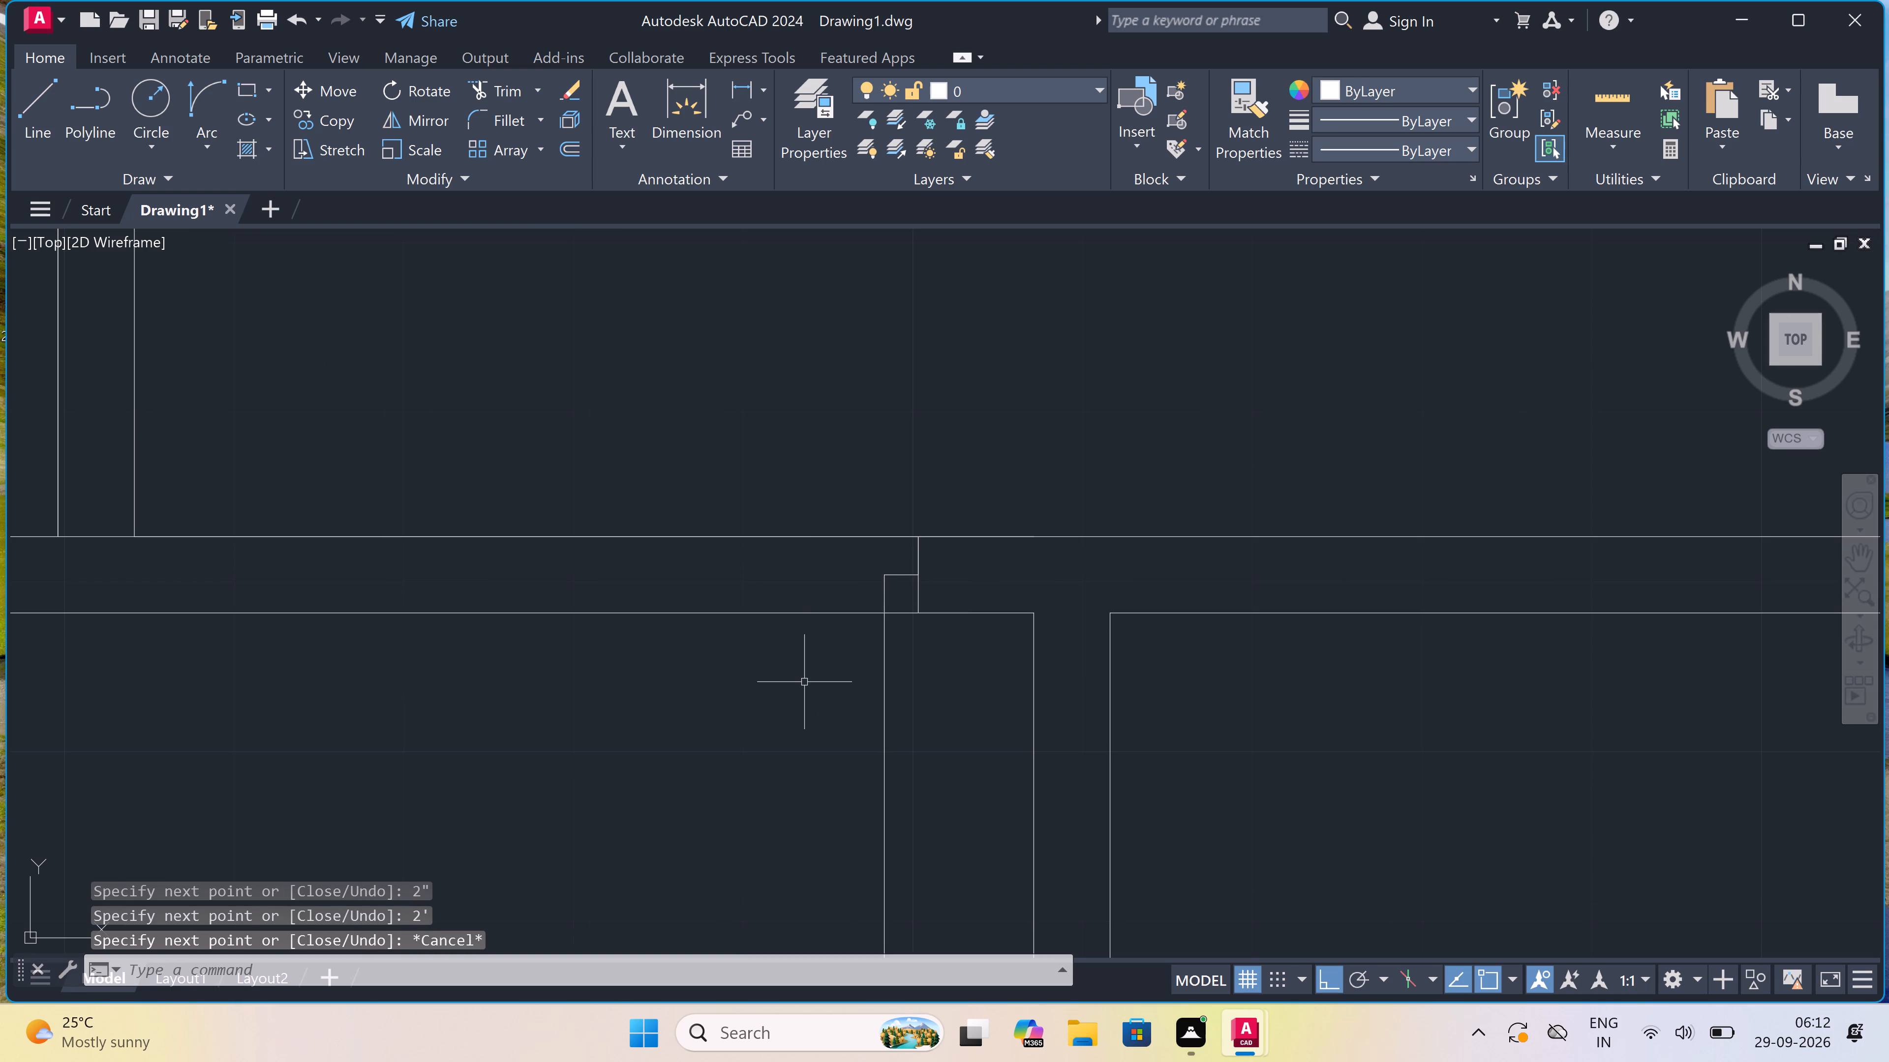
# Draw a second line across the side box's top wall farther left, with a 2" line right from its midpoint.
pyautogui.press('space')
pyautogui.scroll(-2, 514, 568)
pyautogui.scroll(1, 477, 555)
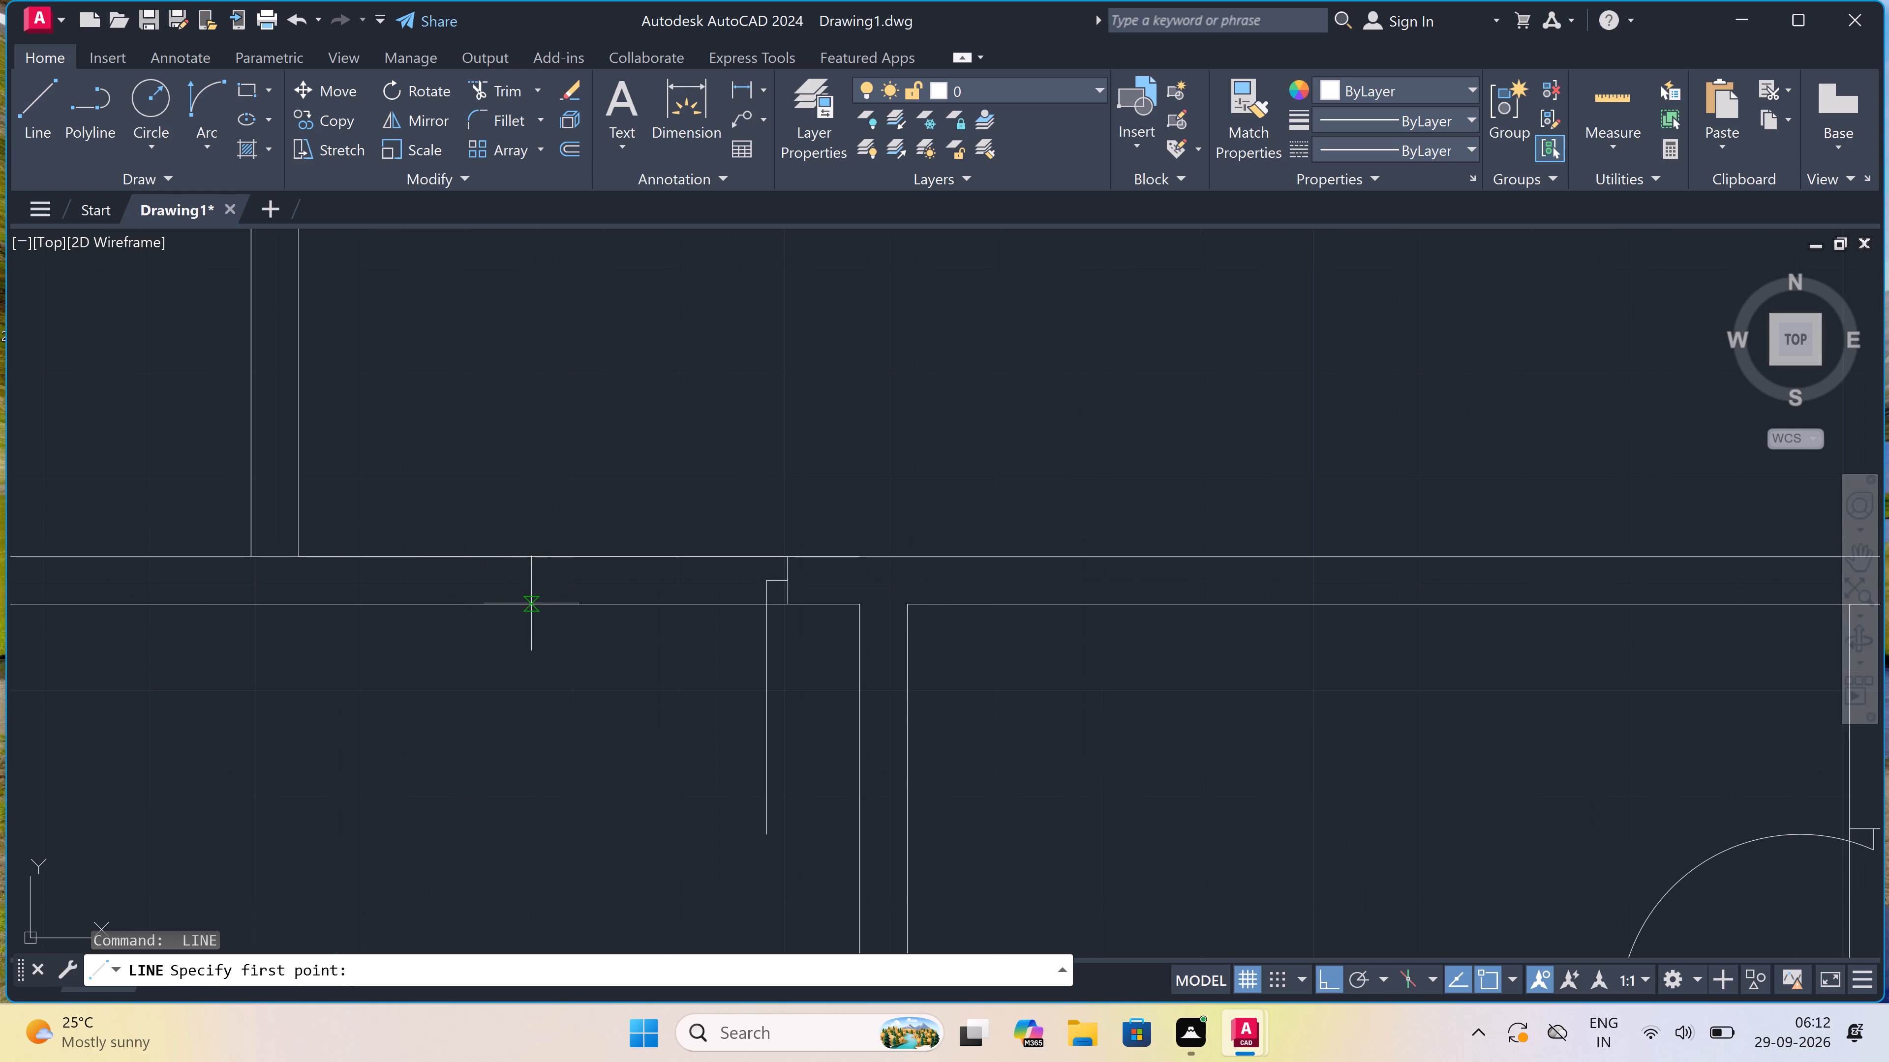
pyautogui.click(535, 604)
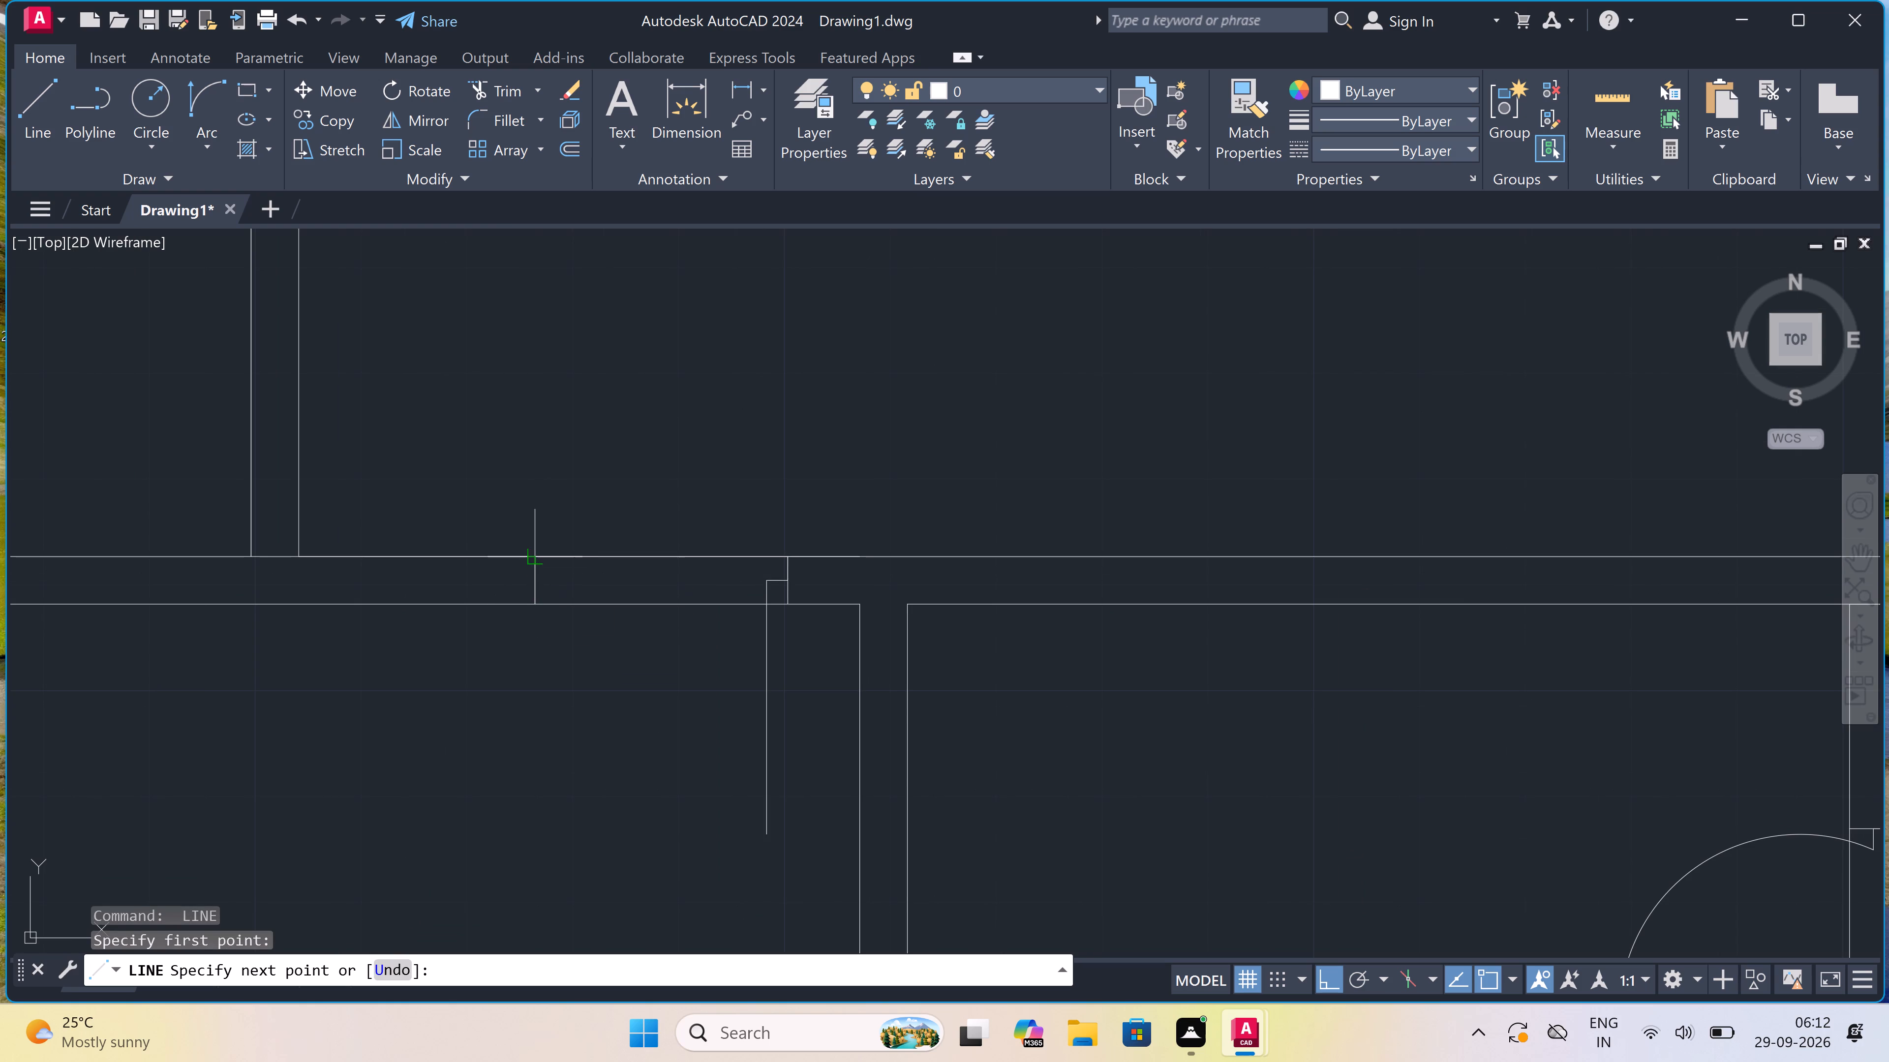
pyautogui.click(533, 559)
pyautogui.click(528, 579)
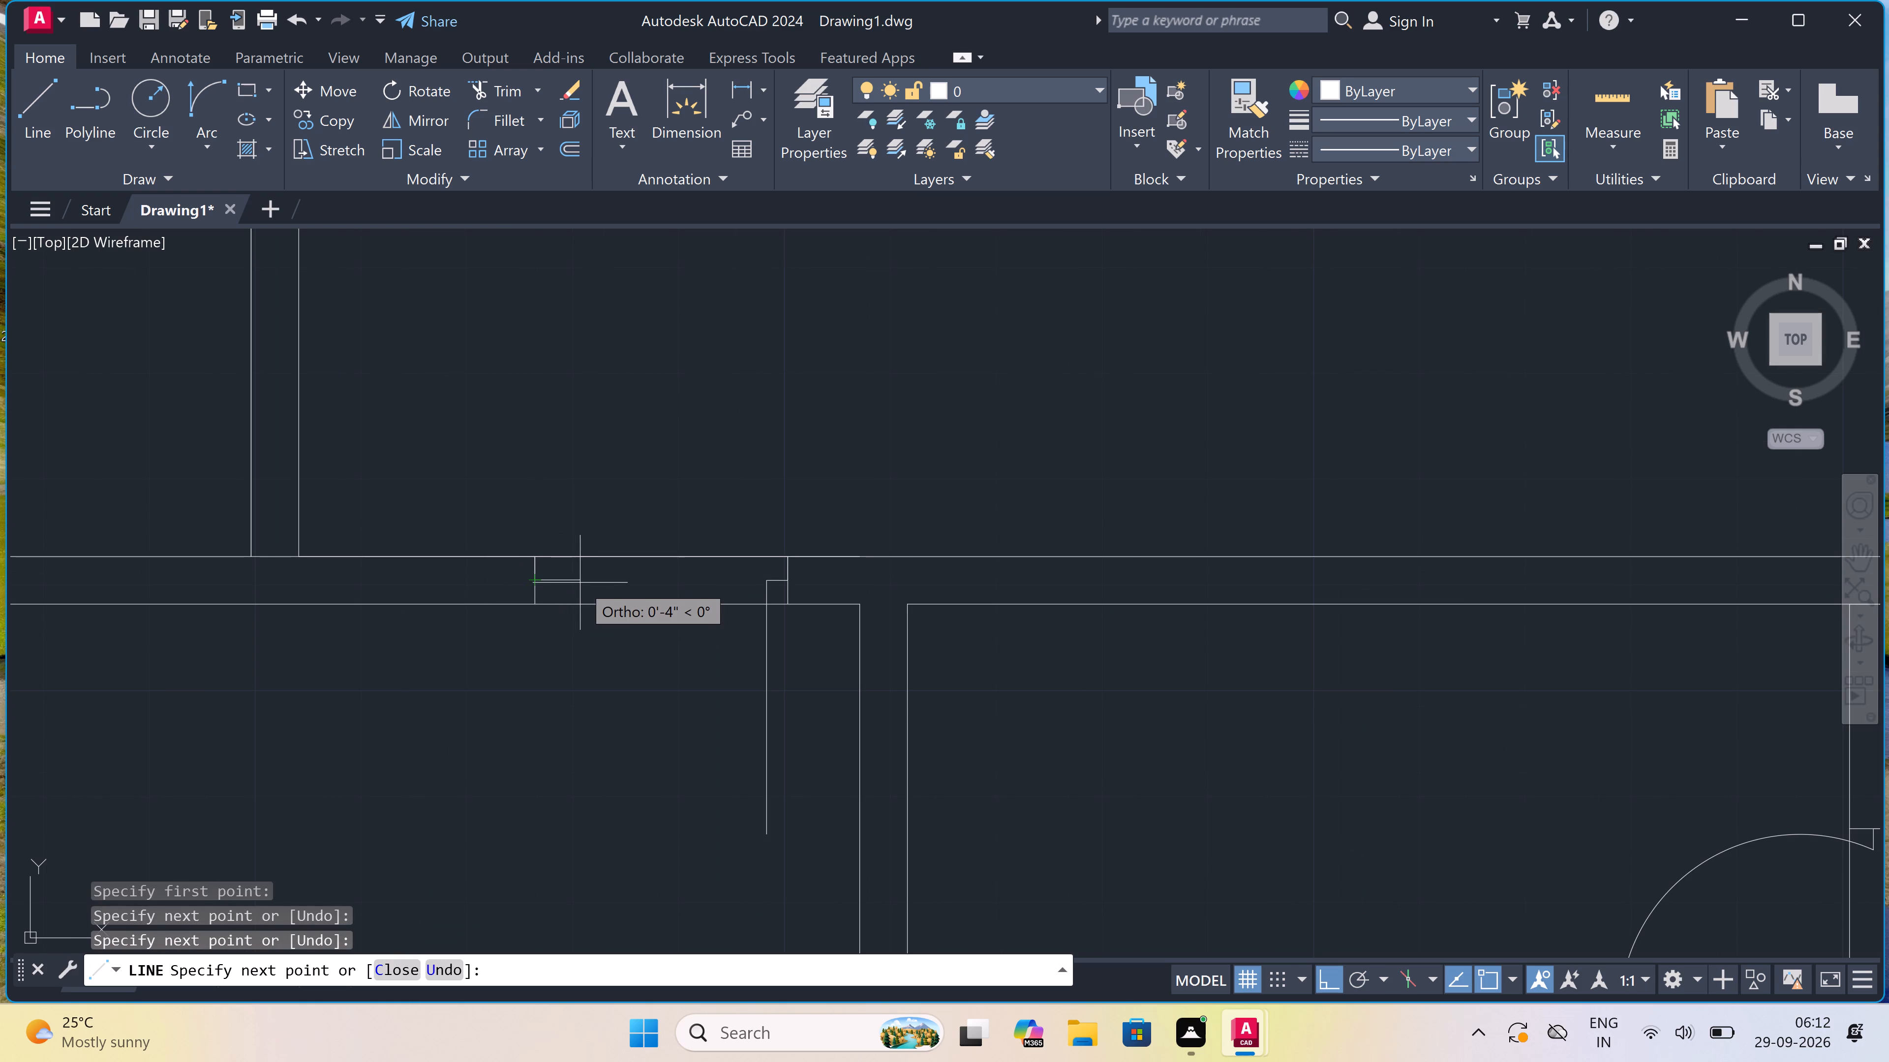
pyautogui.write('2"')
pyautogui.press('space')
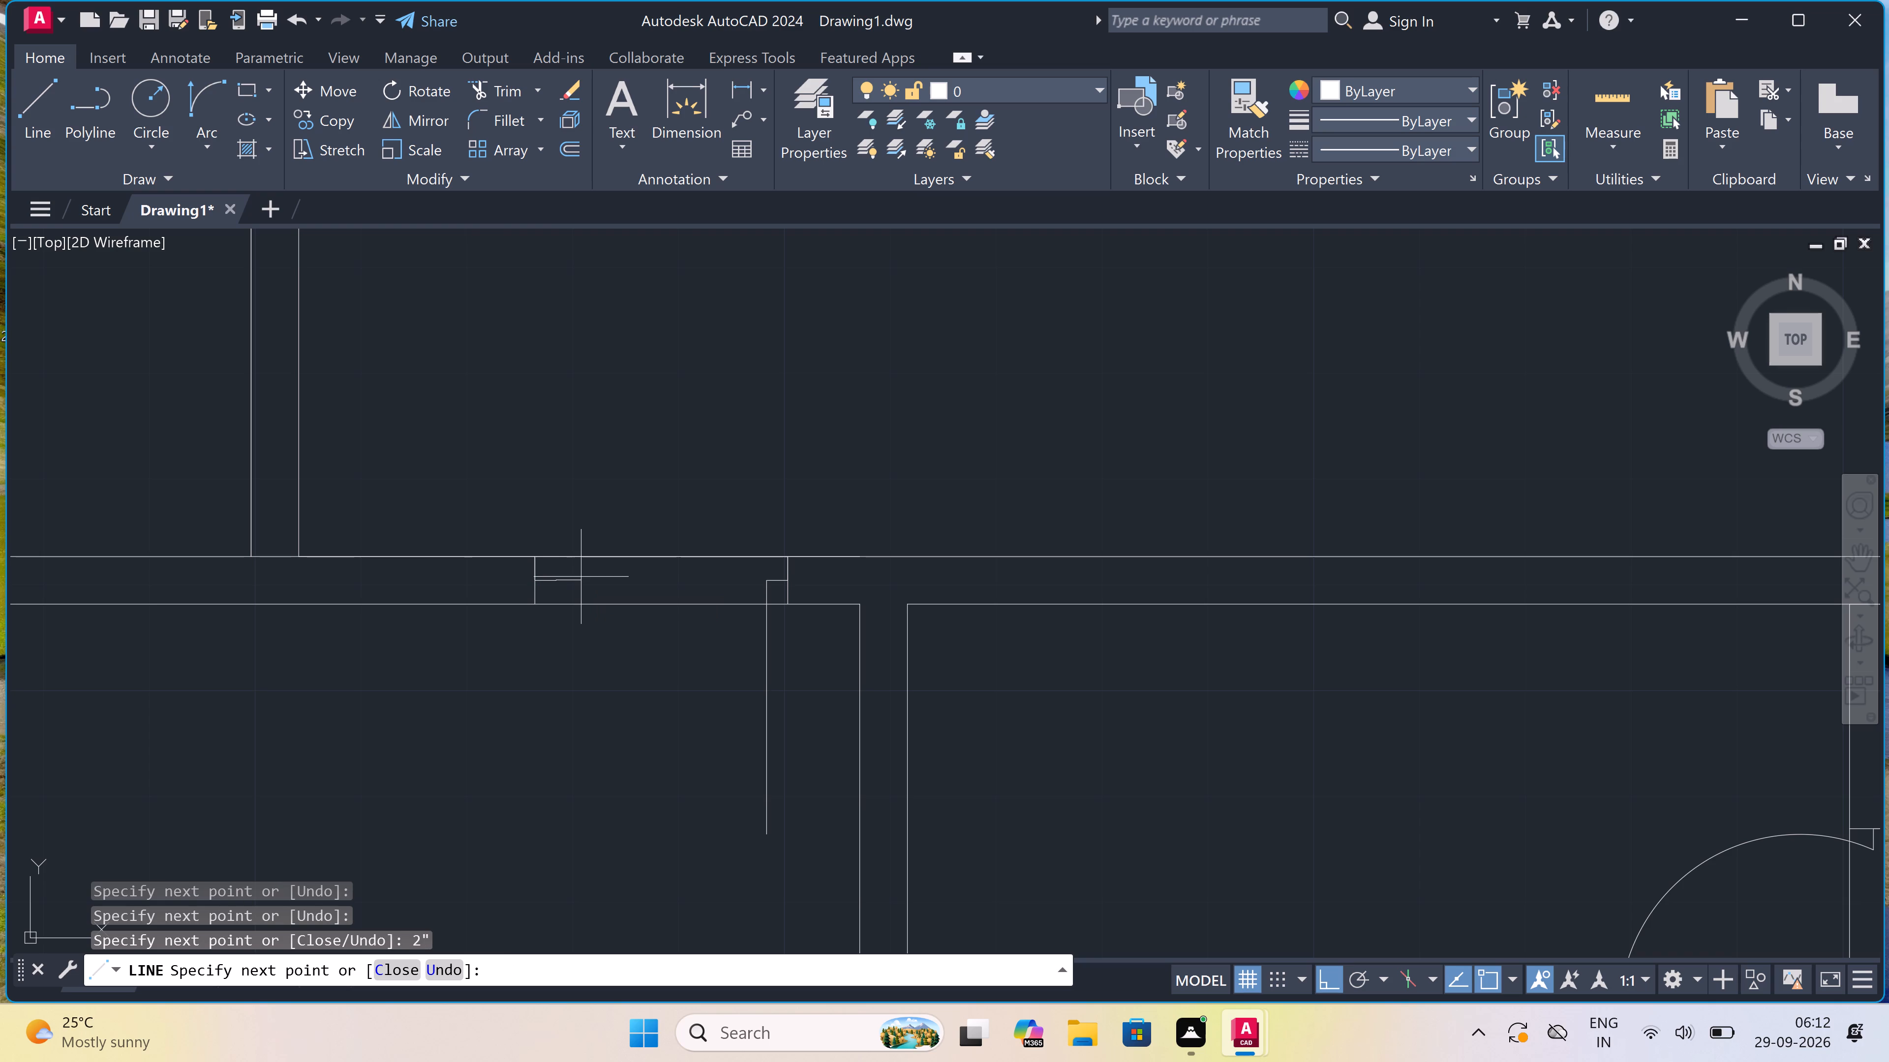
pyautogui.press('Escape')
# Draw the swing arc from the left 2" jamb line to the lower end of the 2' door line in the side box.
pyautogui.click(212, 108)
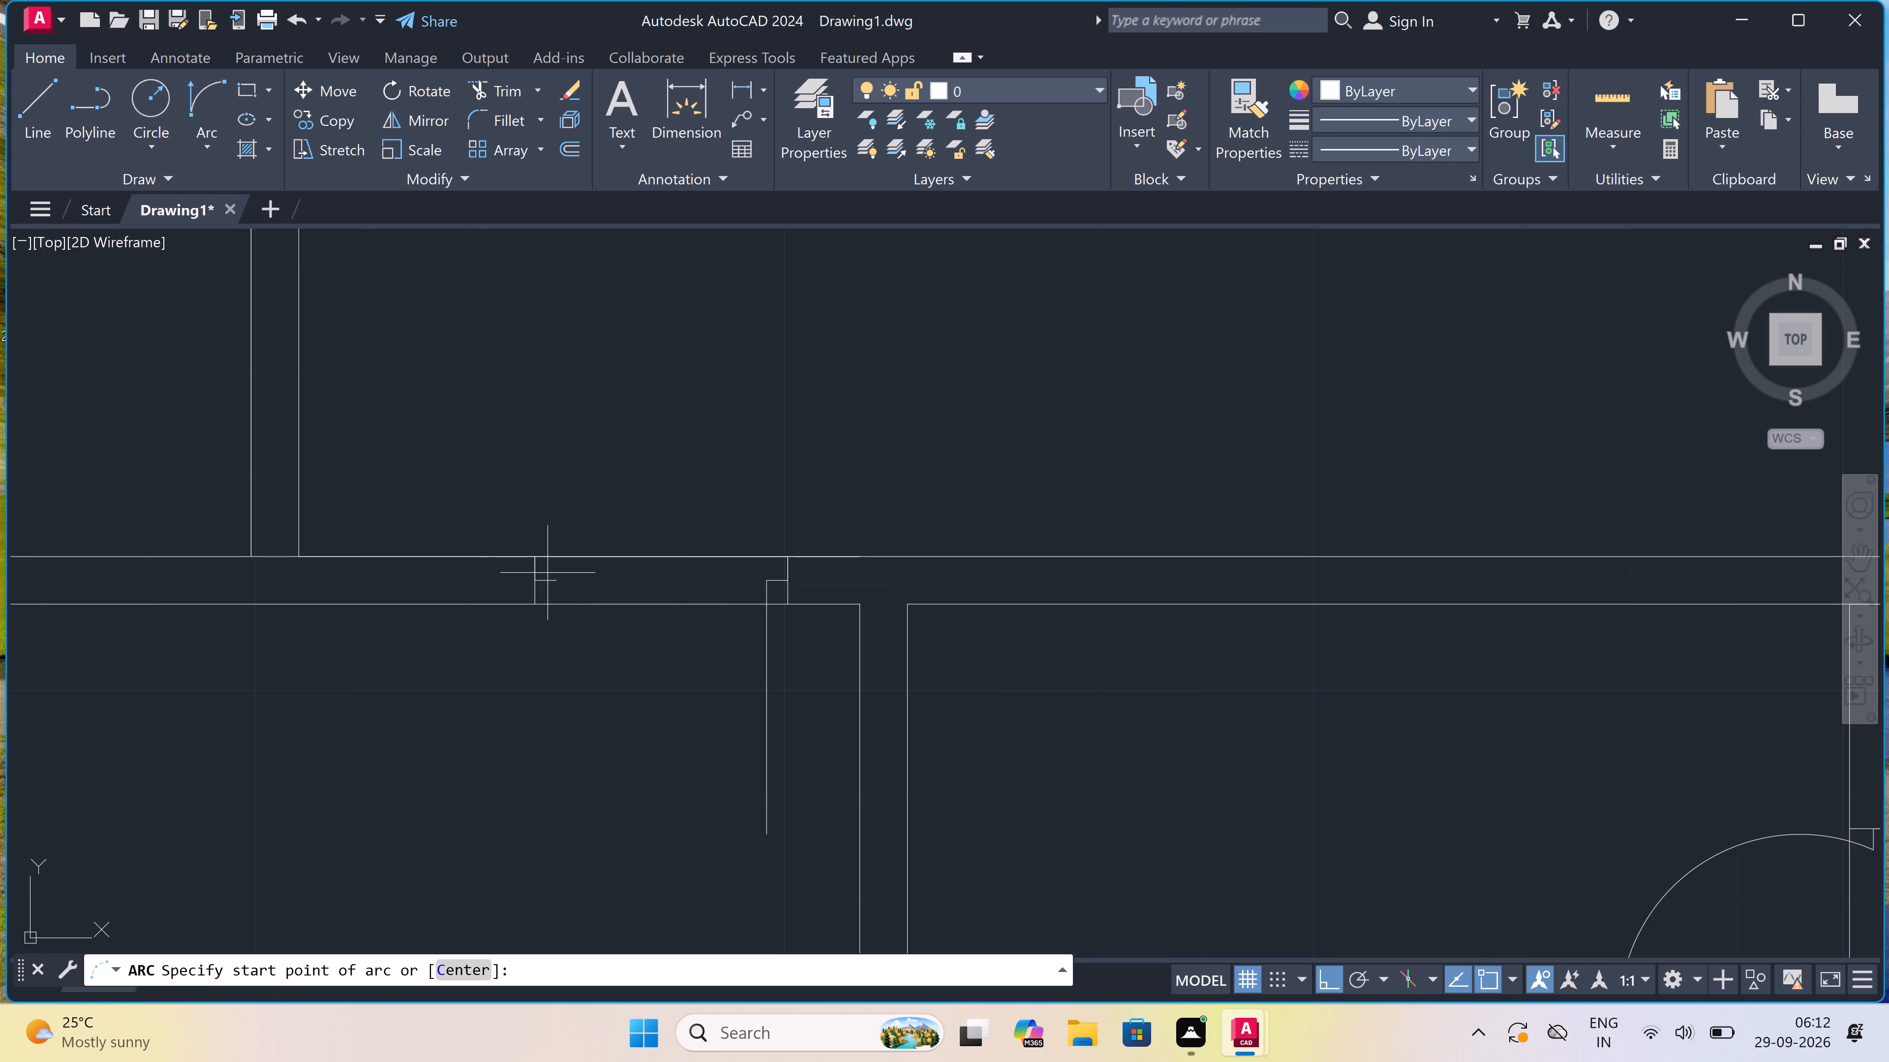
pyautogui.click(564, 584)
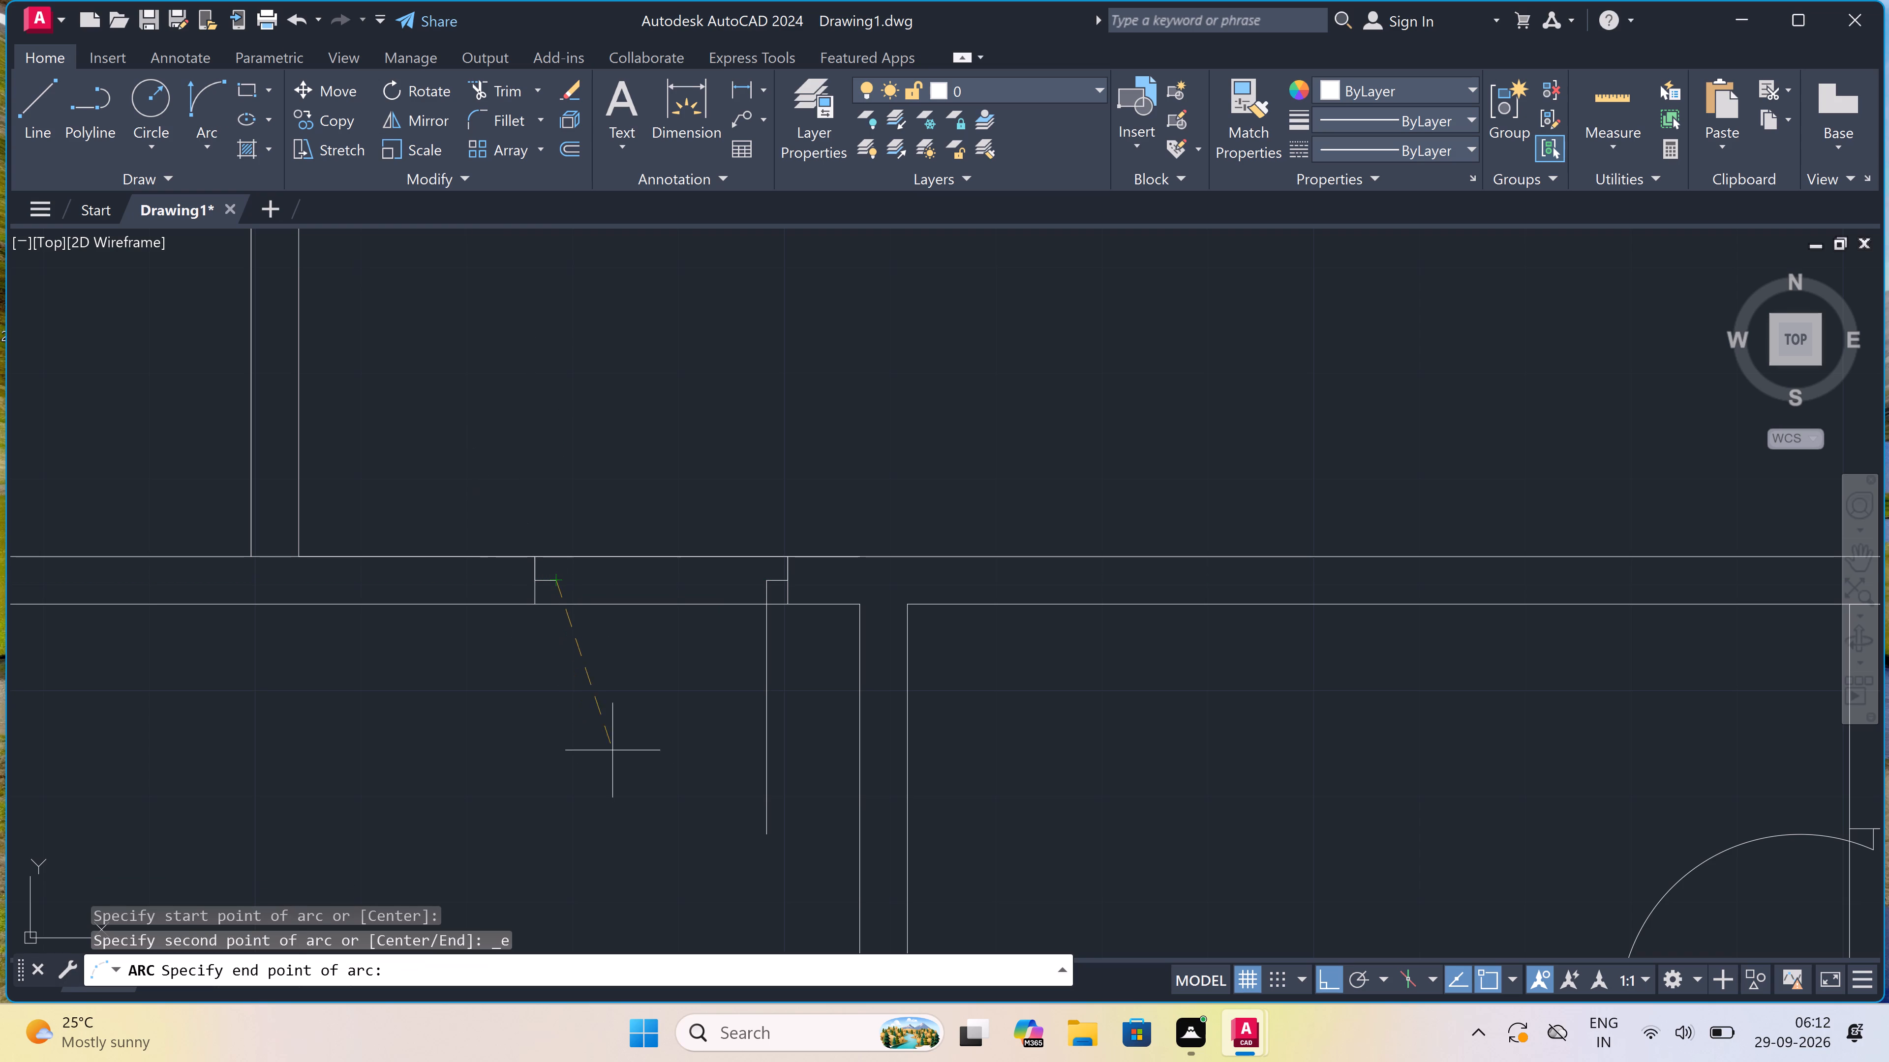
pyautogui.click(761, 832)
pyautogui.moveTo(738, 835); pyautogui.dragTo(740, 841)
# Trim both wall lines across the door opening in the side box's top wall.
pyautogui.press('t')
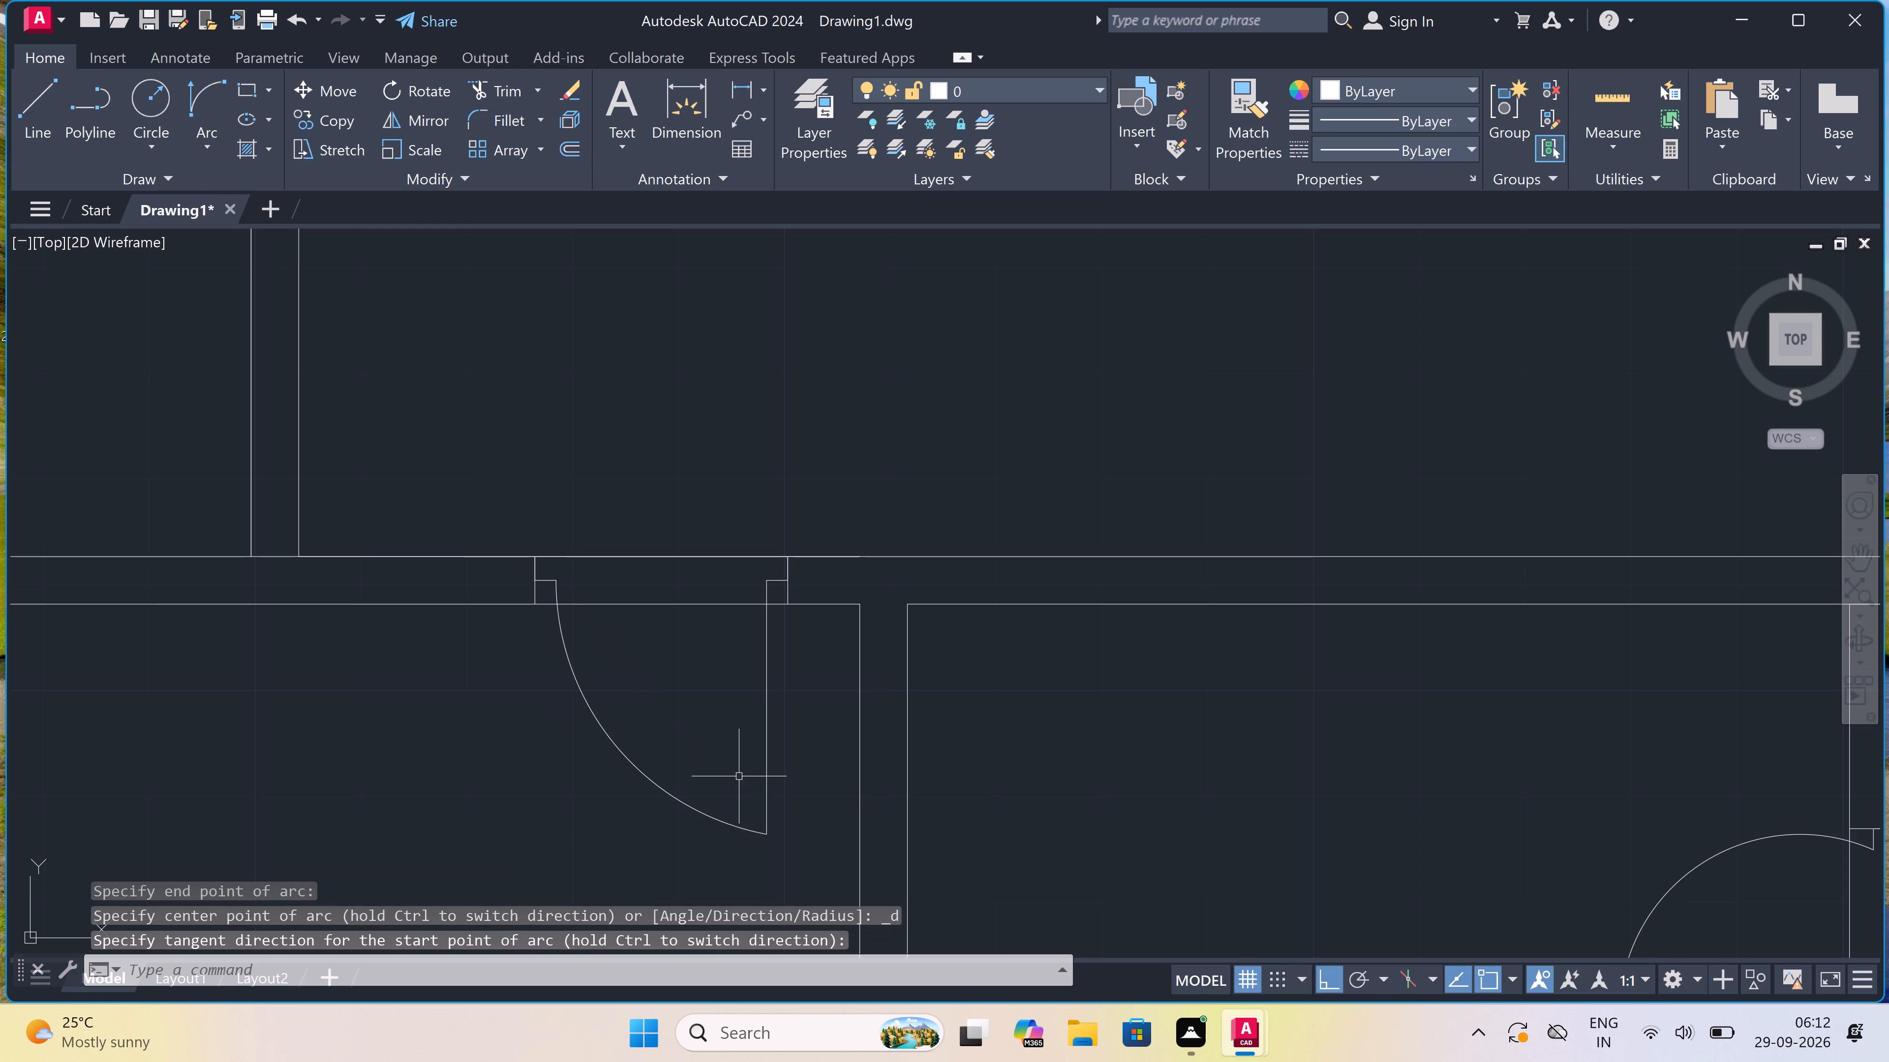
pyautogui.press('r')
pyautogui.press('space')
pyautogui.click(731, 667)
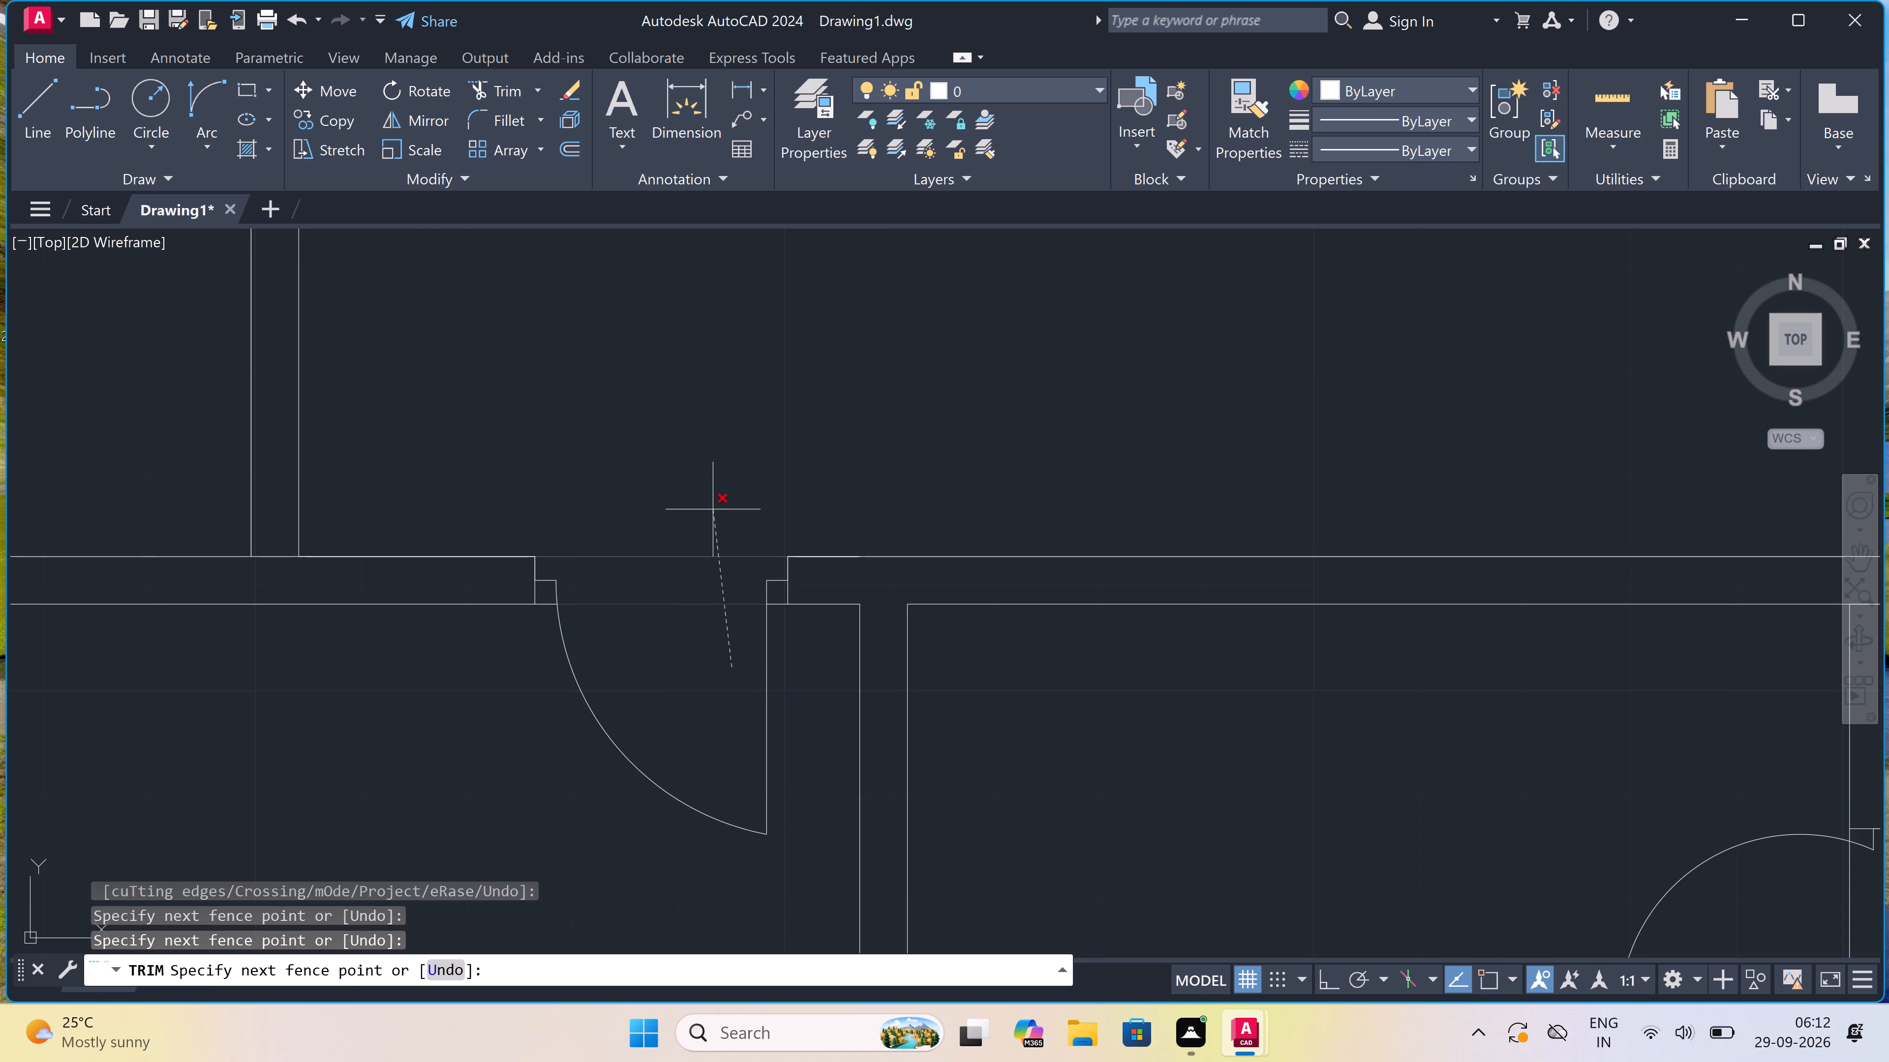
pyautogui.click(703, 500)
# Trim the line closing the junction where the vertical wall above meets the side box's top wall.
pyautogui.scroll(-3, 703, 500)
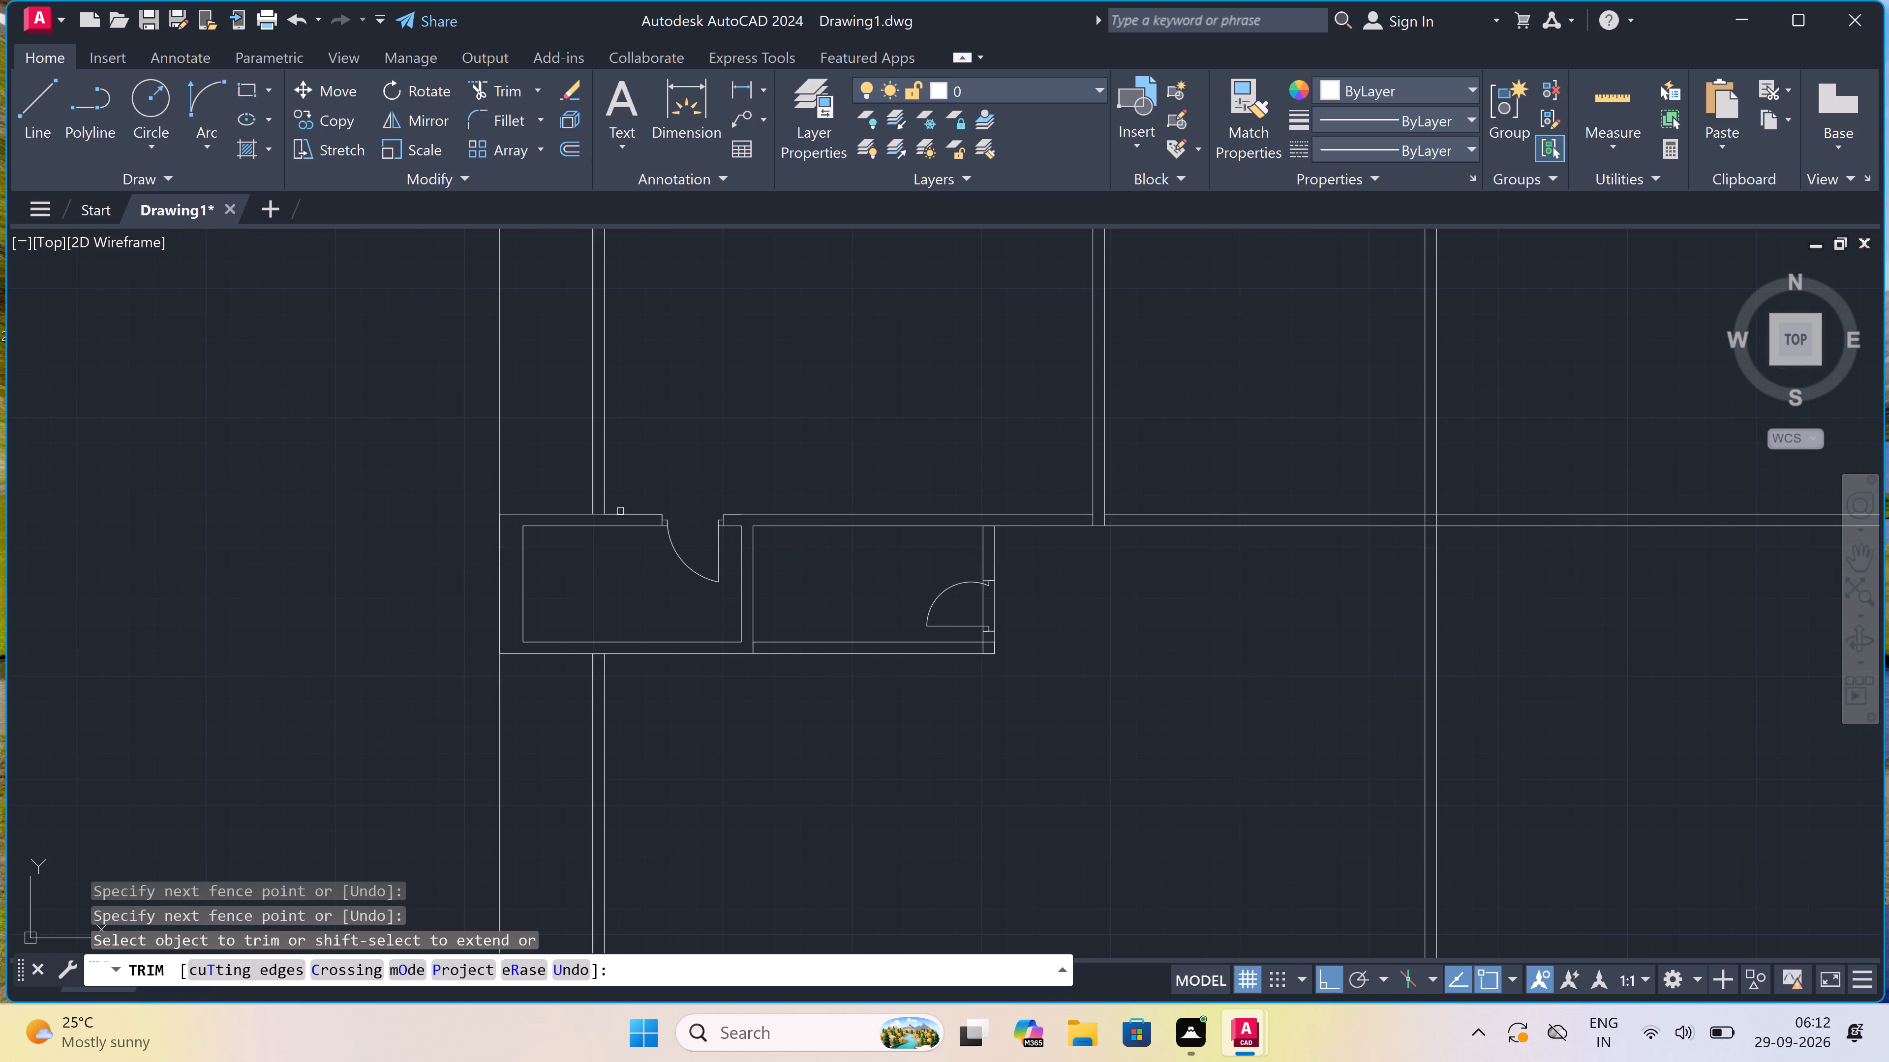
pyautogui.scroll(3, 575, 509)
pyautogui.scroll(2, 639, 530)
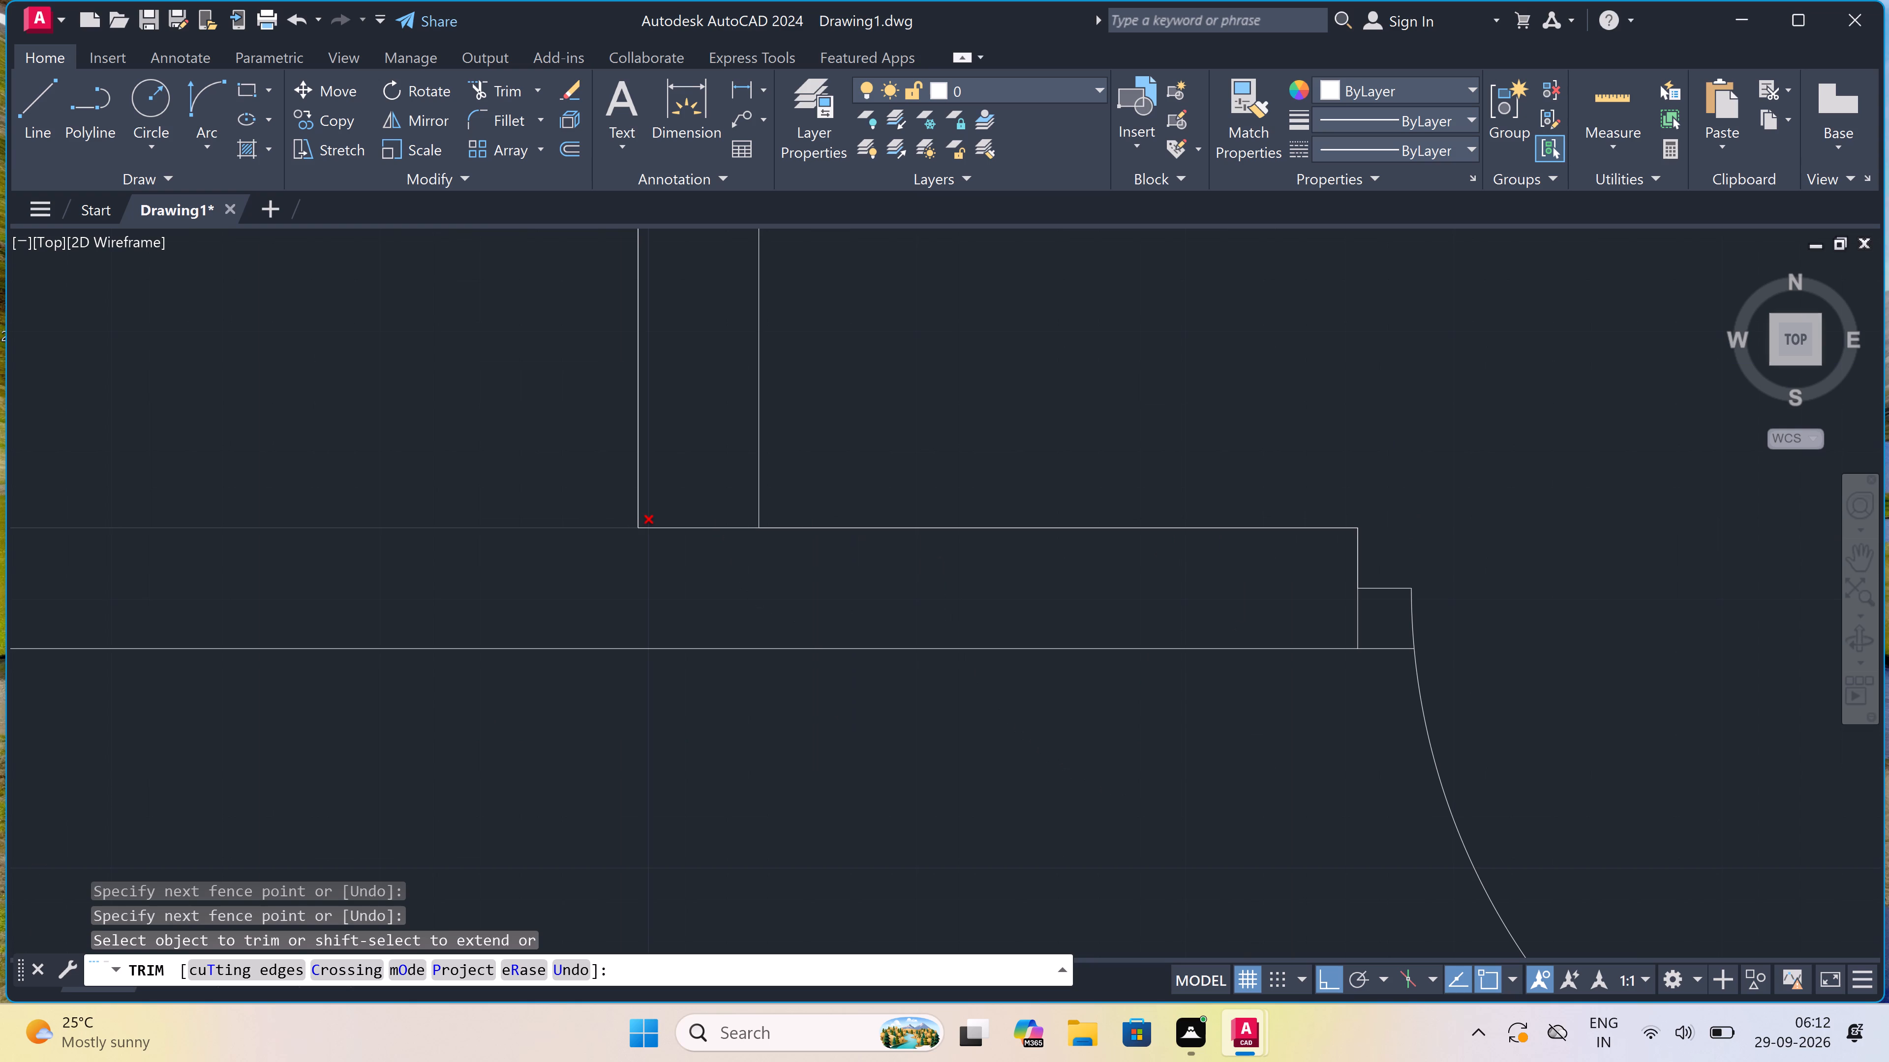
pyautogui.click(662, 567)
pyautogui.click(675, 496)
# Trim the short line crossing the bottom wall where the partition between the side box and new room meets it.
pyautogui.scroll(-8, 677, 494)
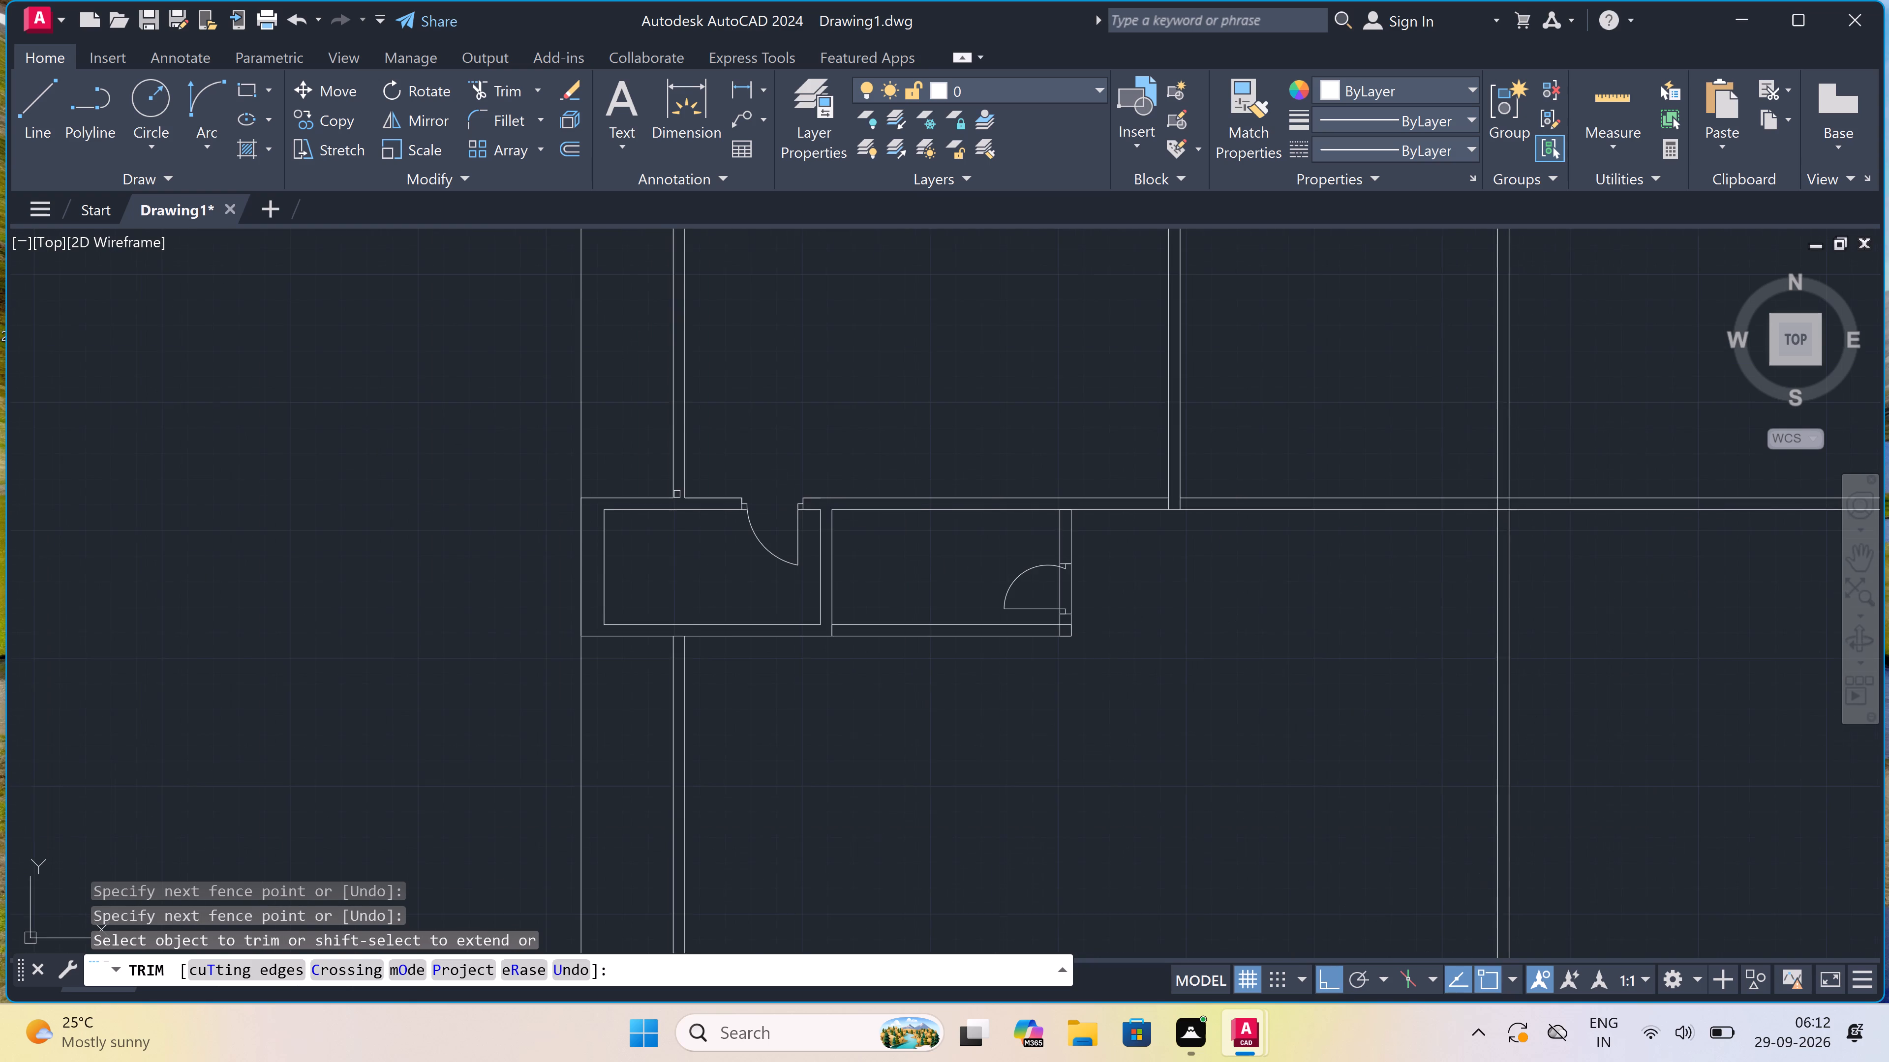
pyautogui.scroll(3, 748, 581)
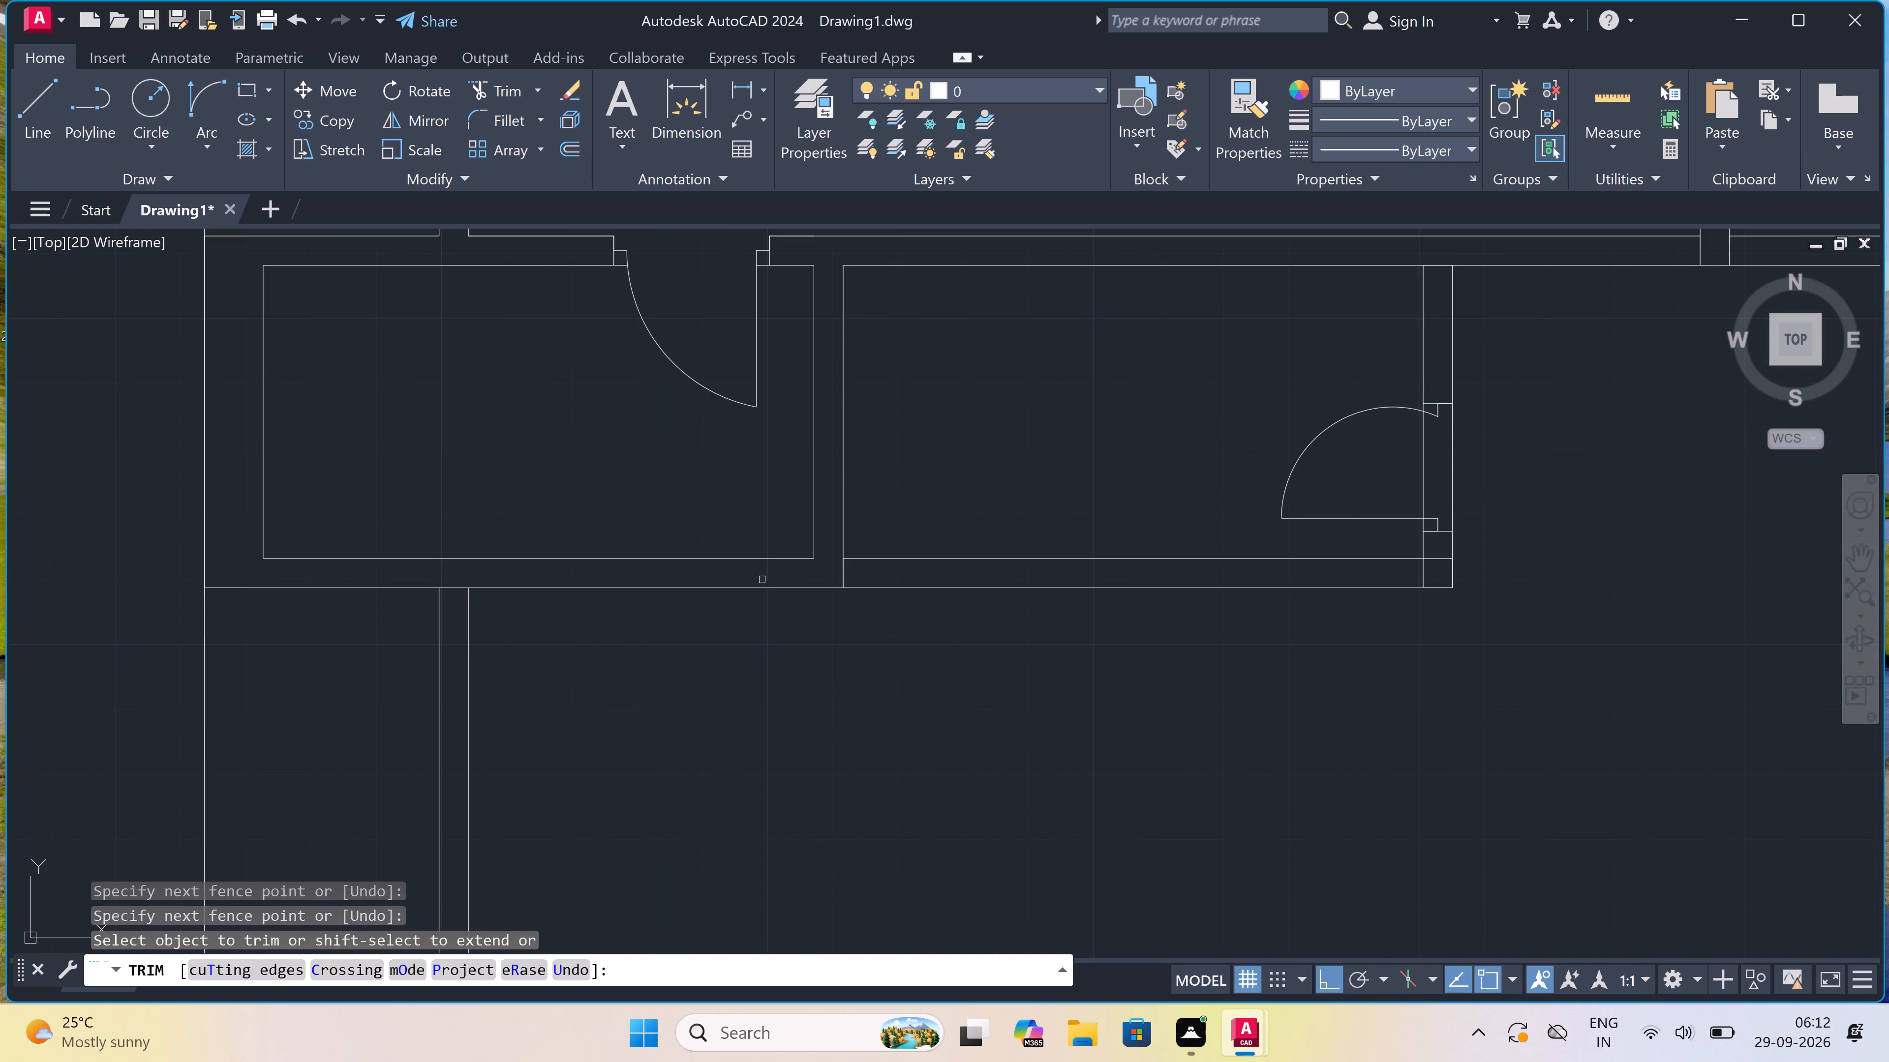
pyautogui.scroll(2, 843, 579)
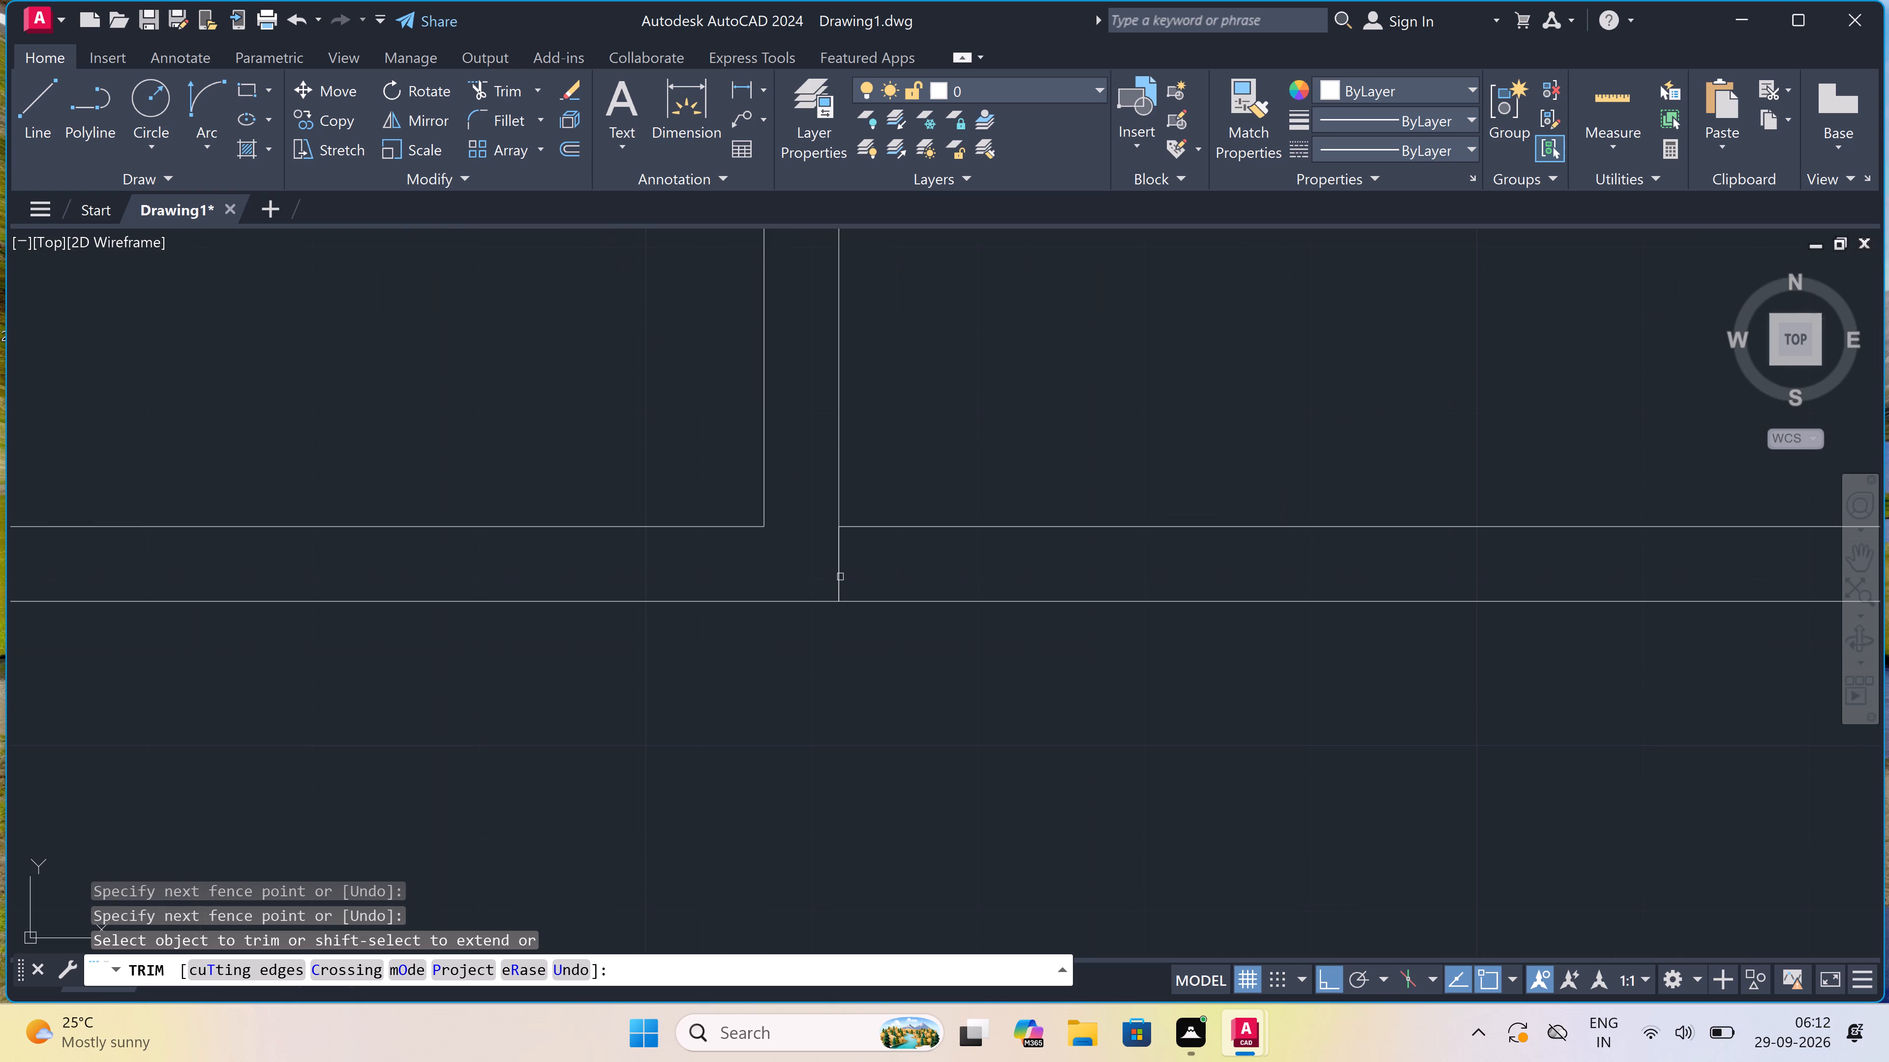
pyautogui.moveTo(839, 574); pyautogui.dragTo(823, 582)
pyautogui.click(823, 582)
pyautogui.click(893, 576)
# Trim both wall lines across the door opening in the new room's right wall.
pyautogui.scroll(-6, 893, 575)
pyautogui.scroll(3, 1168, 538)
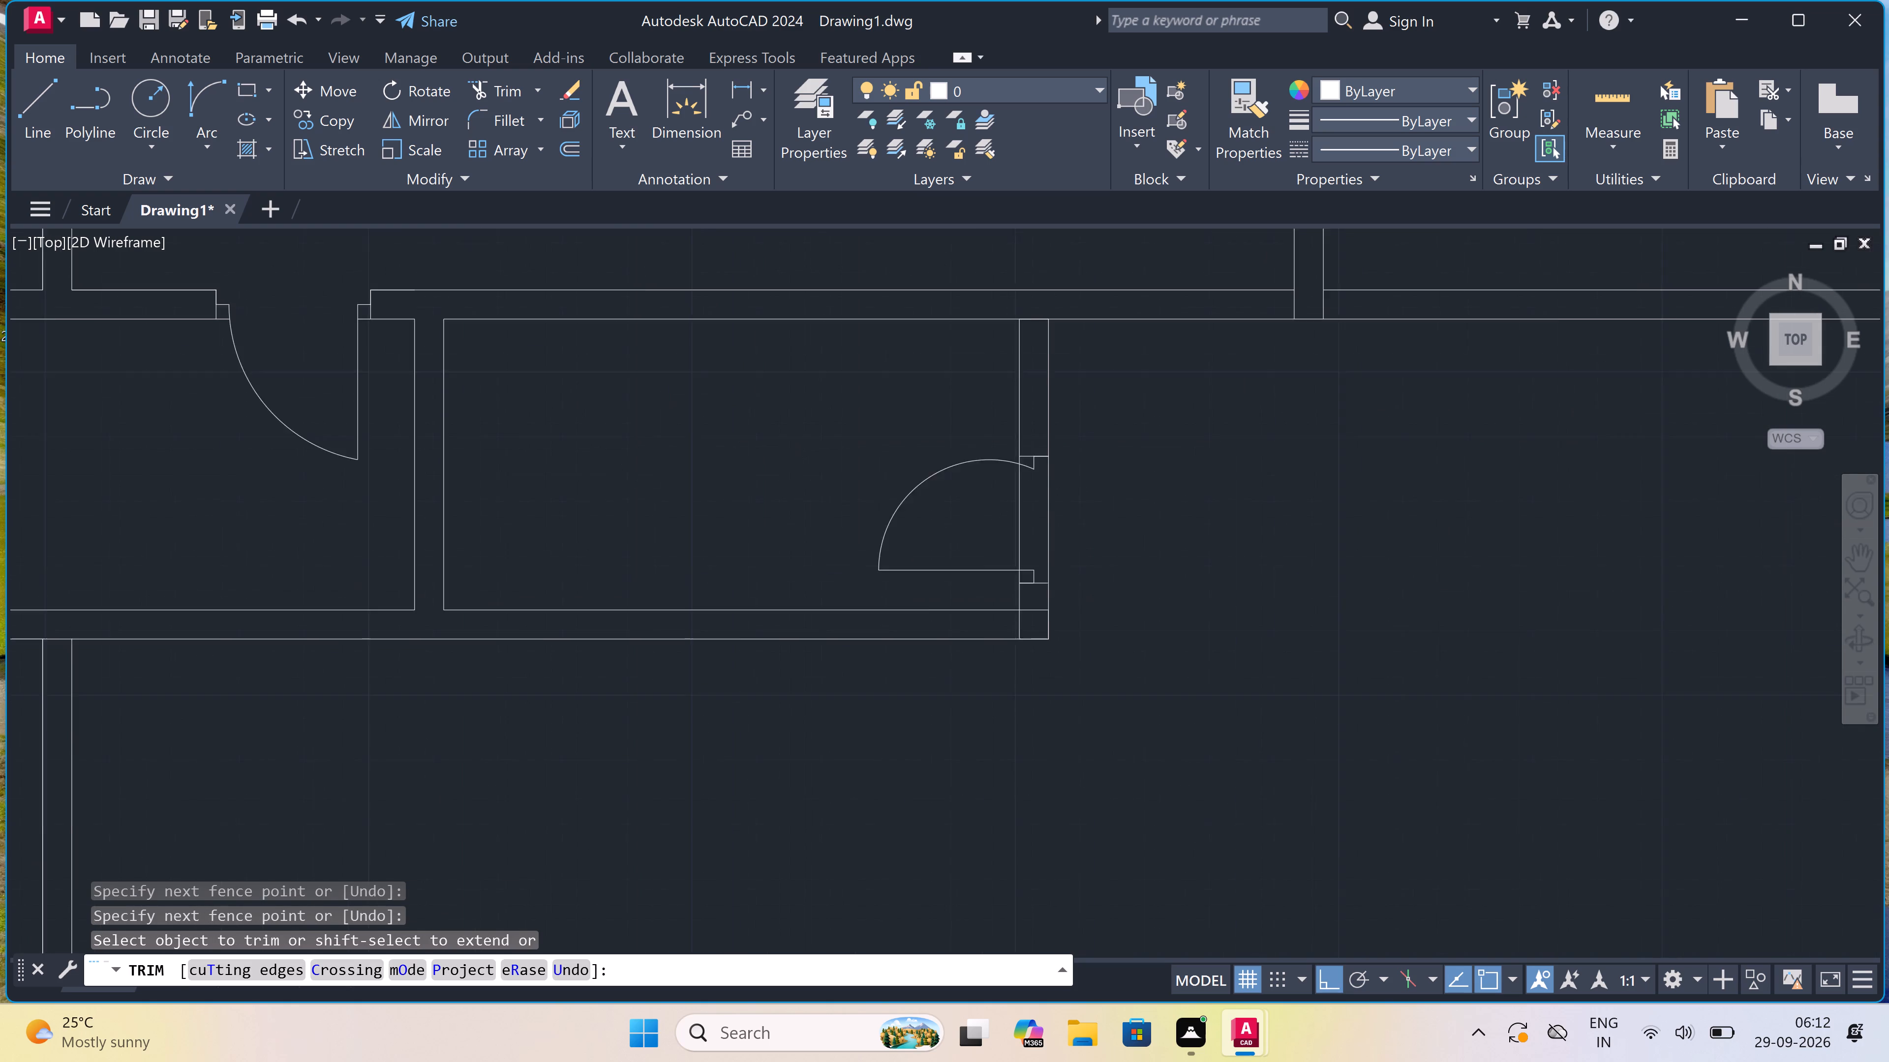
pyautogui.click(913, 523)
pyautogui.click(1030, 517)
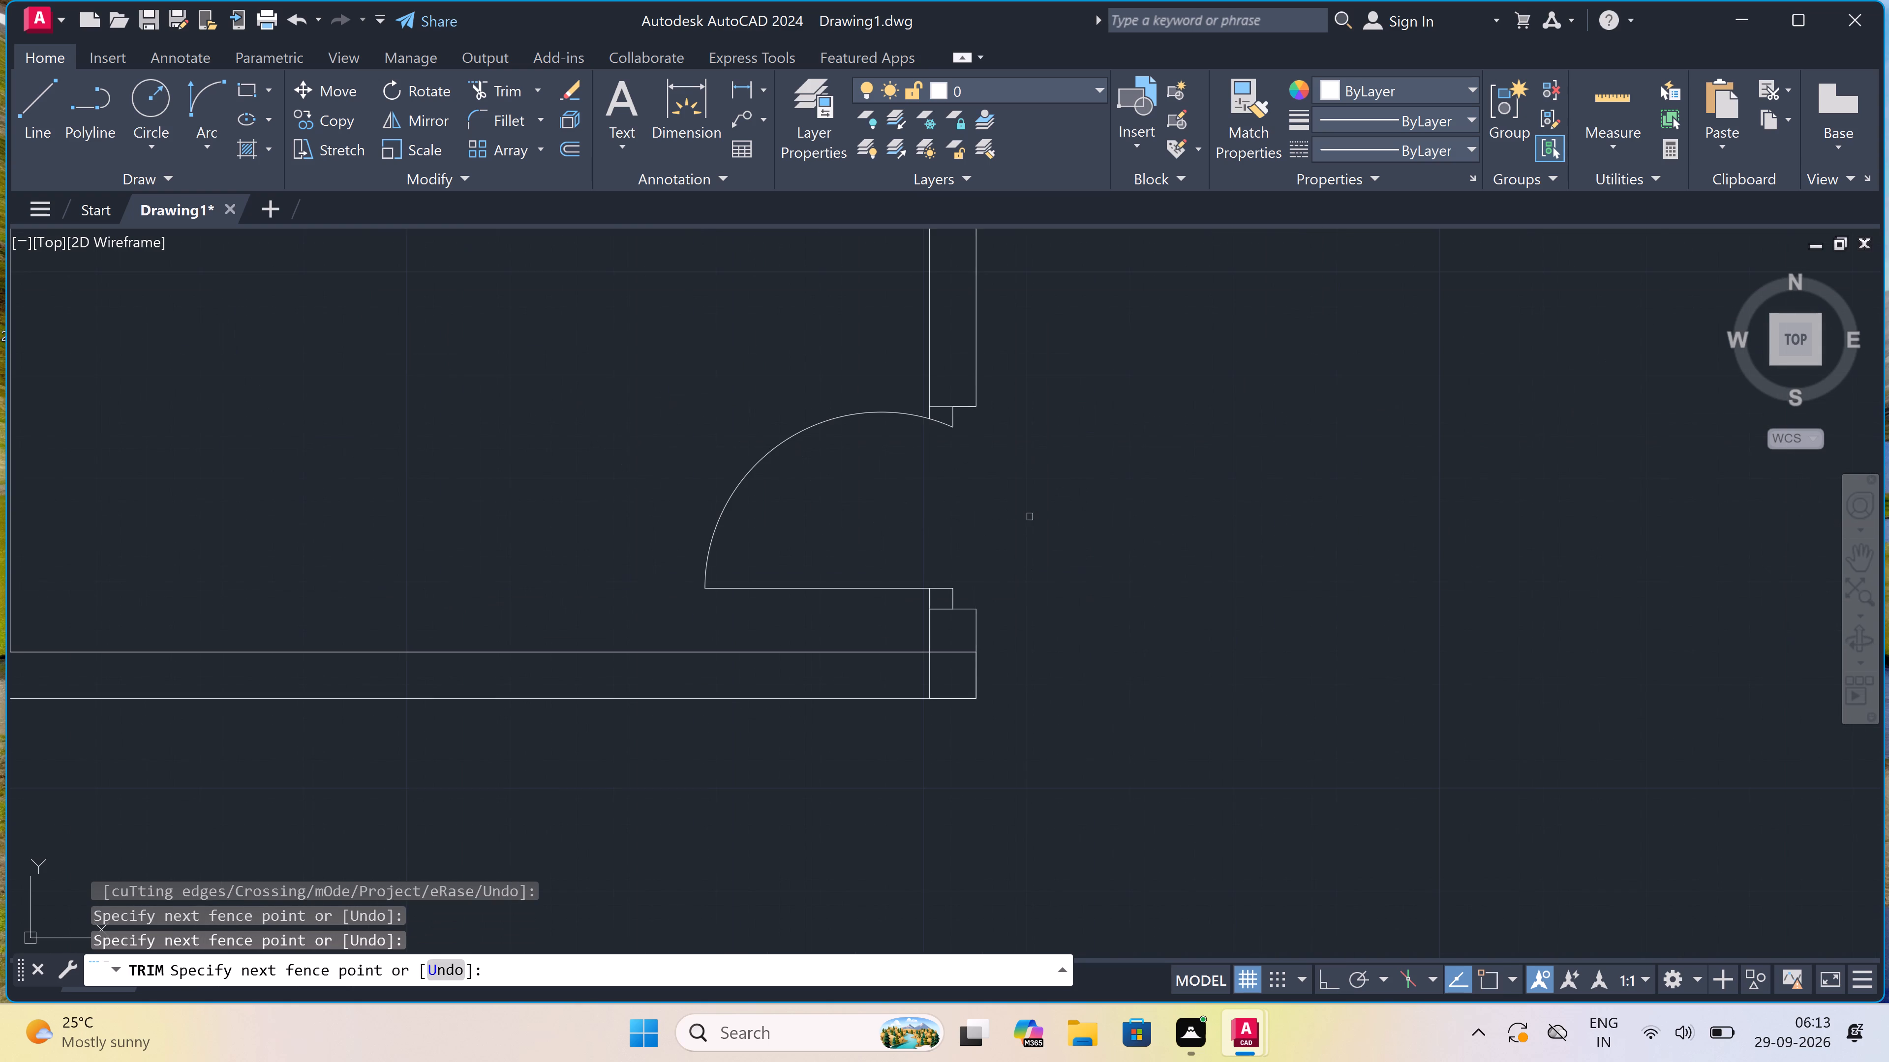
# Trim the two overlapping inner wall lines inside the new room's bottom right corner.
pyautogui.click(916, 681)
pyautogui.click(939, 681)
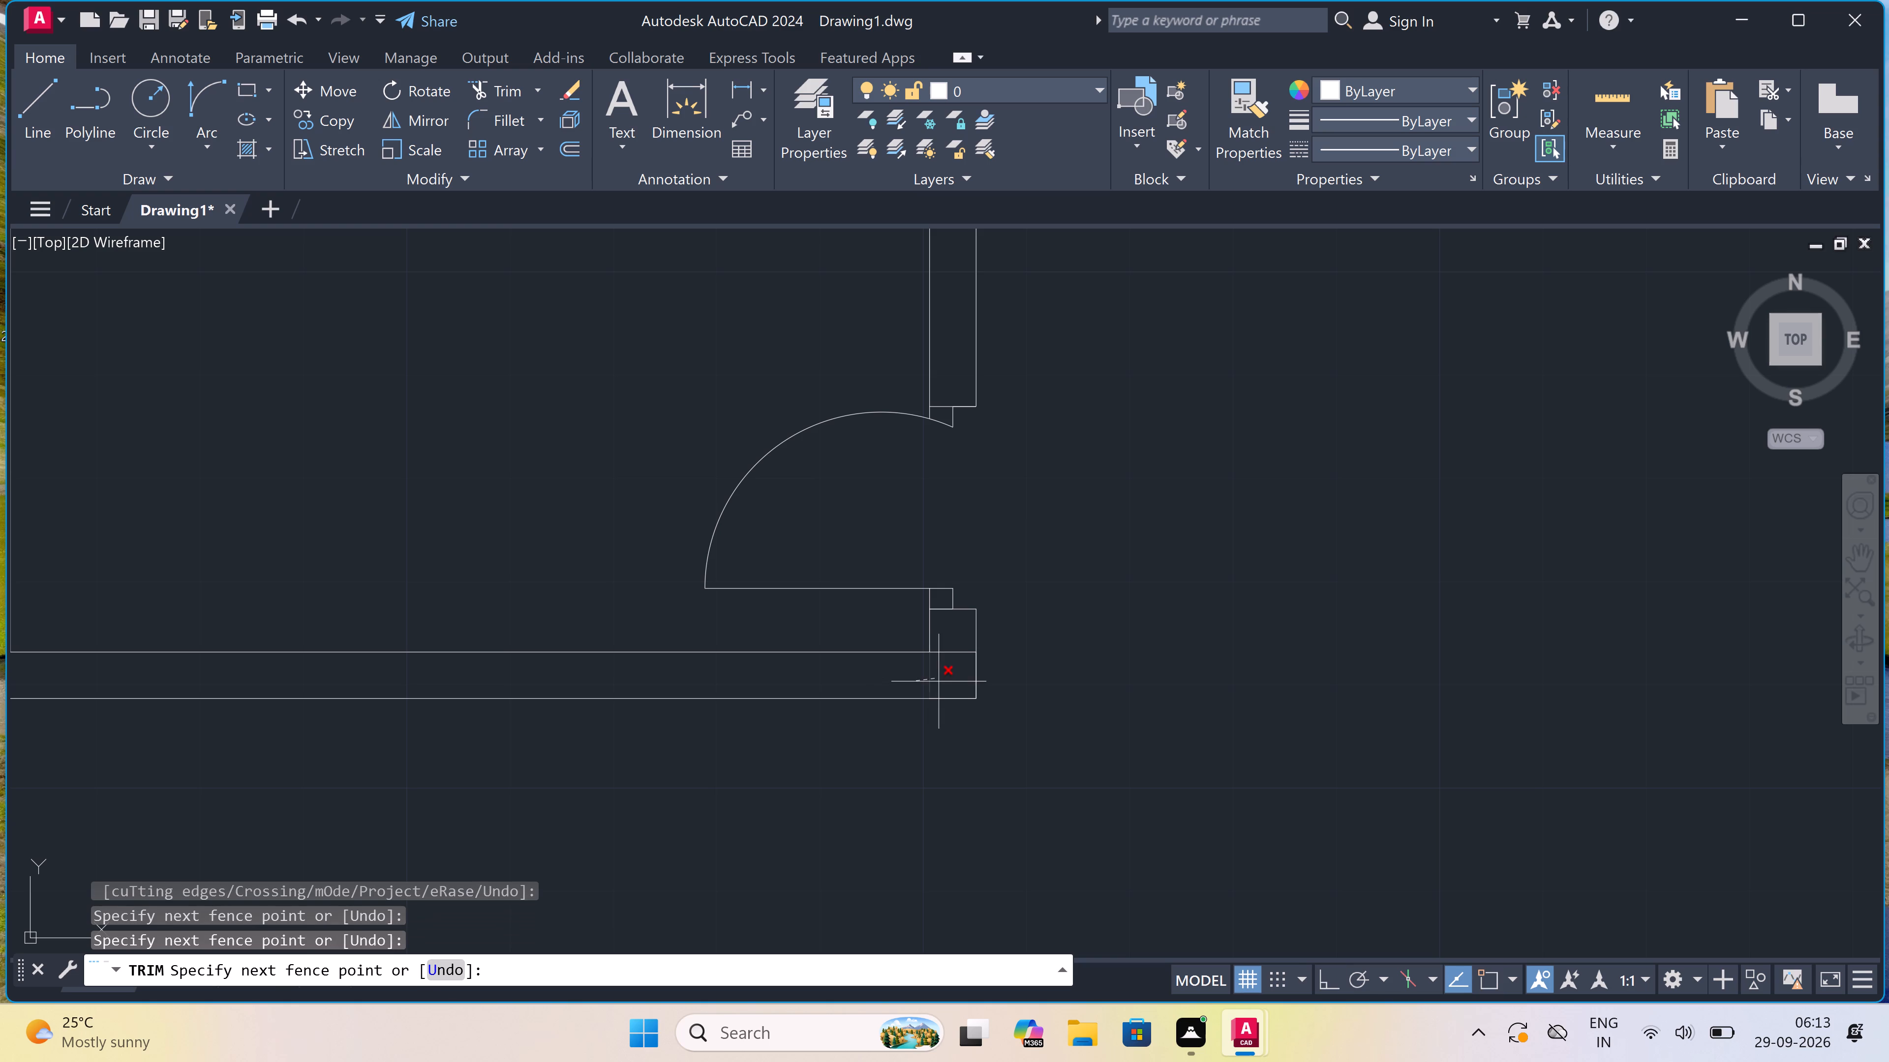
pyautogui.click(941, 678)
pyautogui.click(943, 645)
# Trim the line closing the top of the new room's right wall where it joins the long horizontal wall.
pyautogui.scroll(-5, 944, 644)
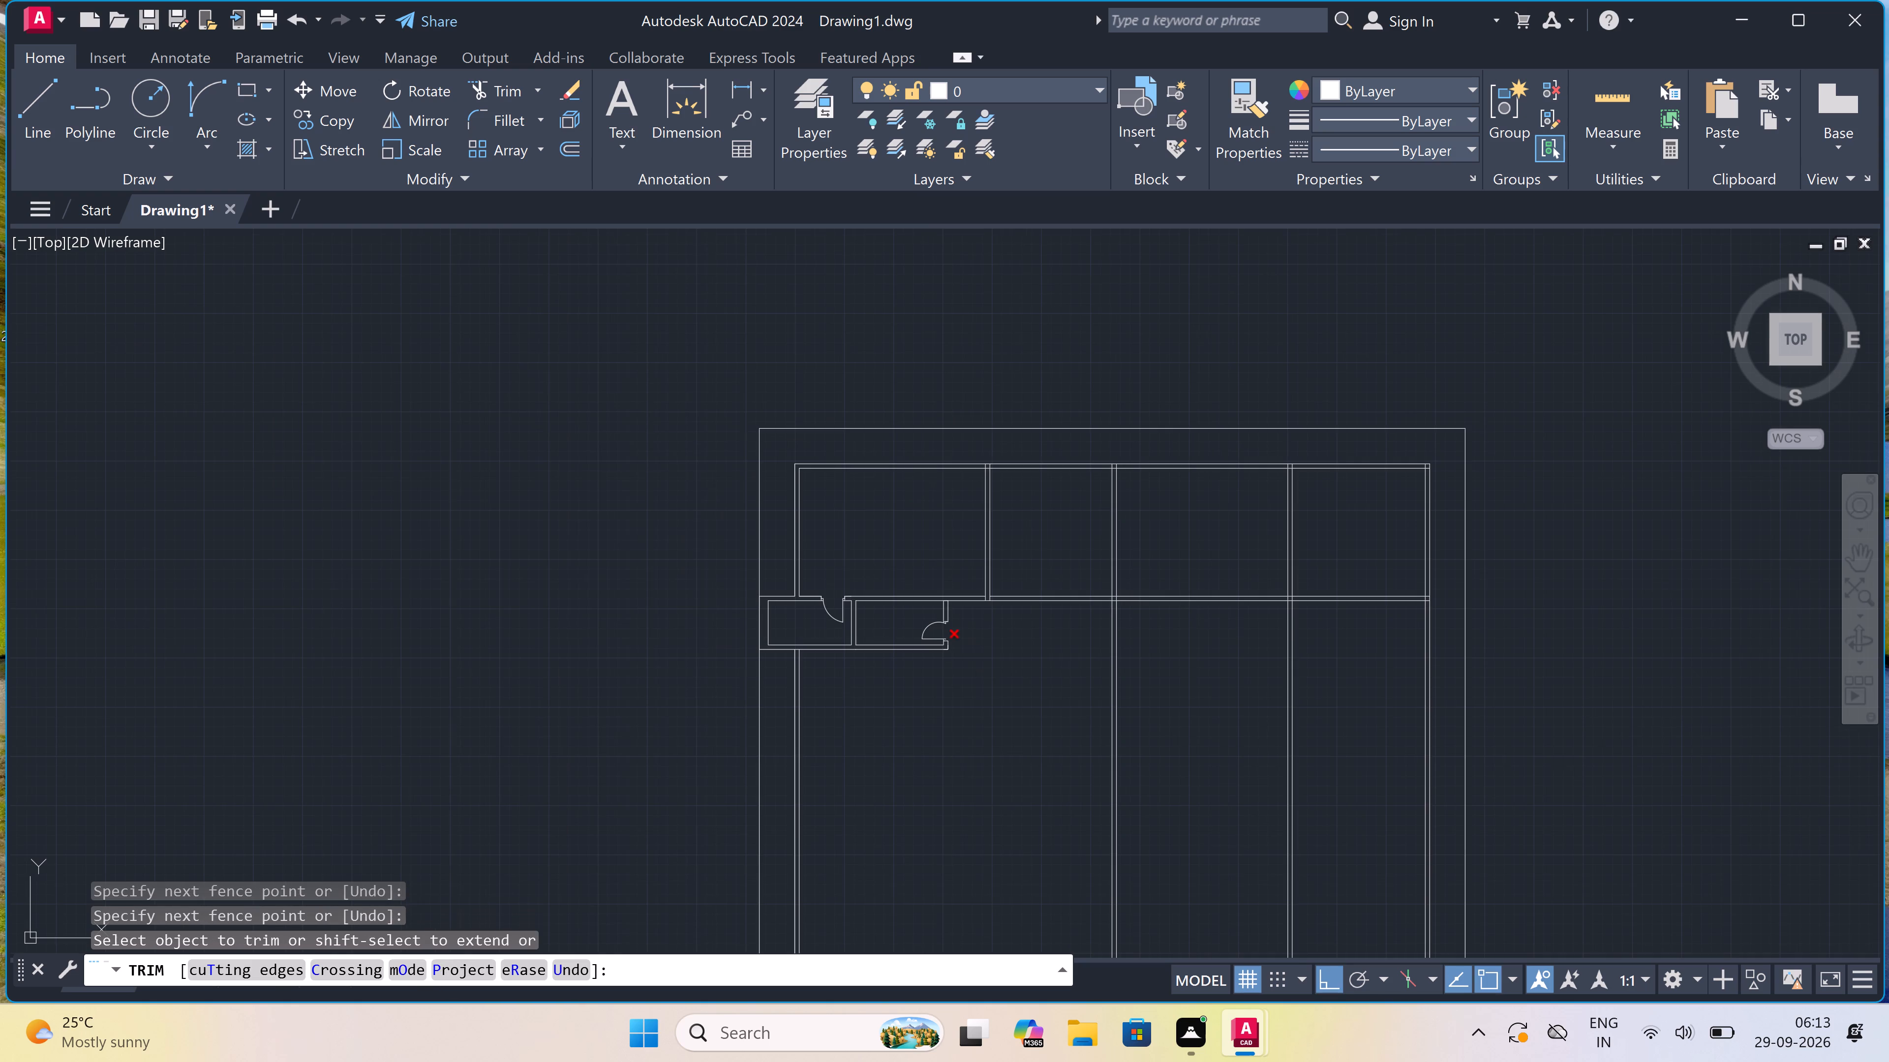
pyautogui.scroll(4, 943, 608)
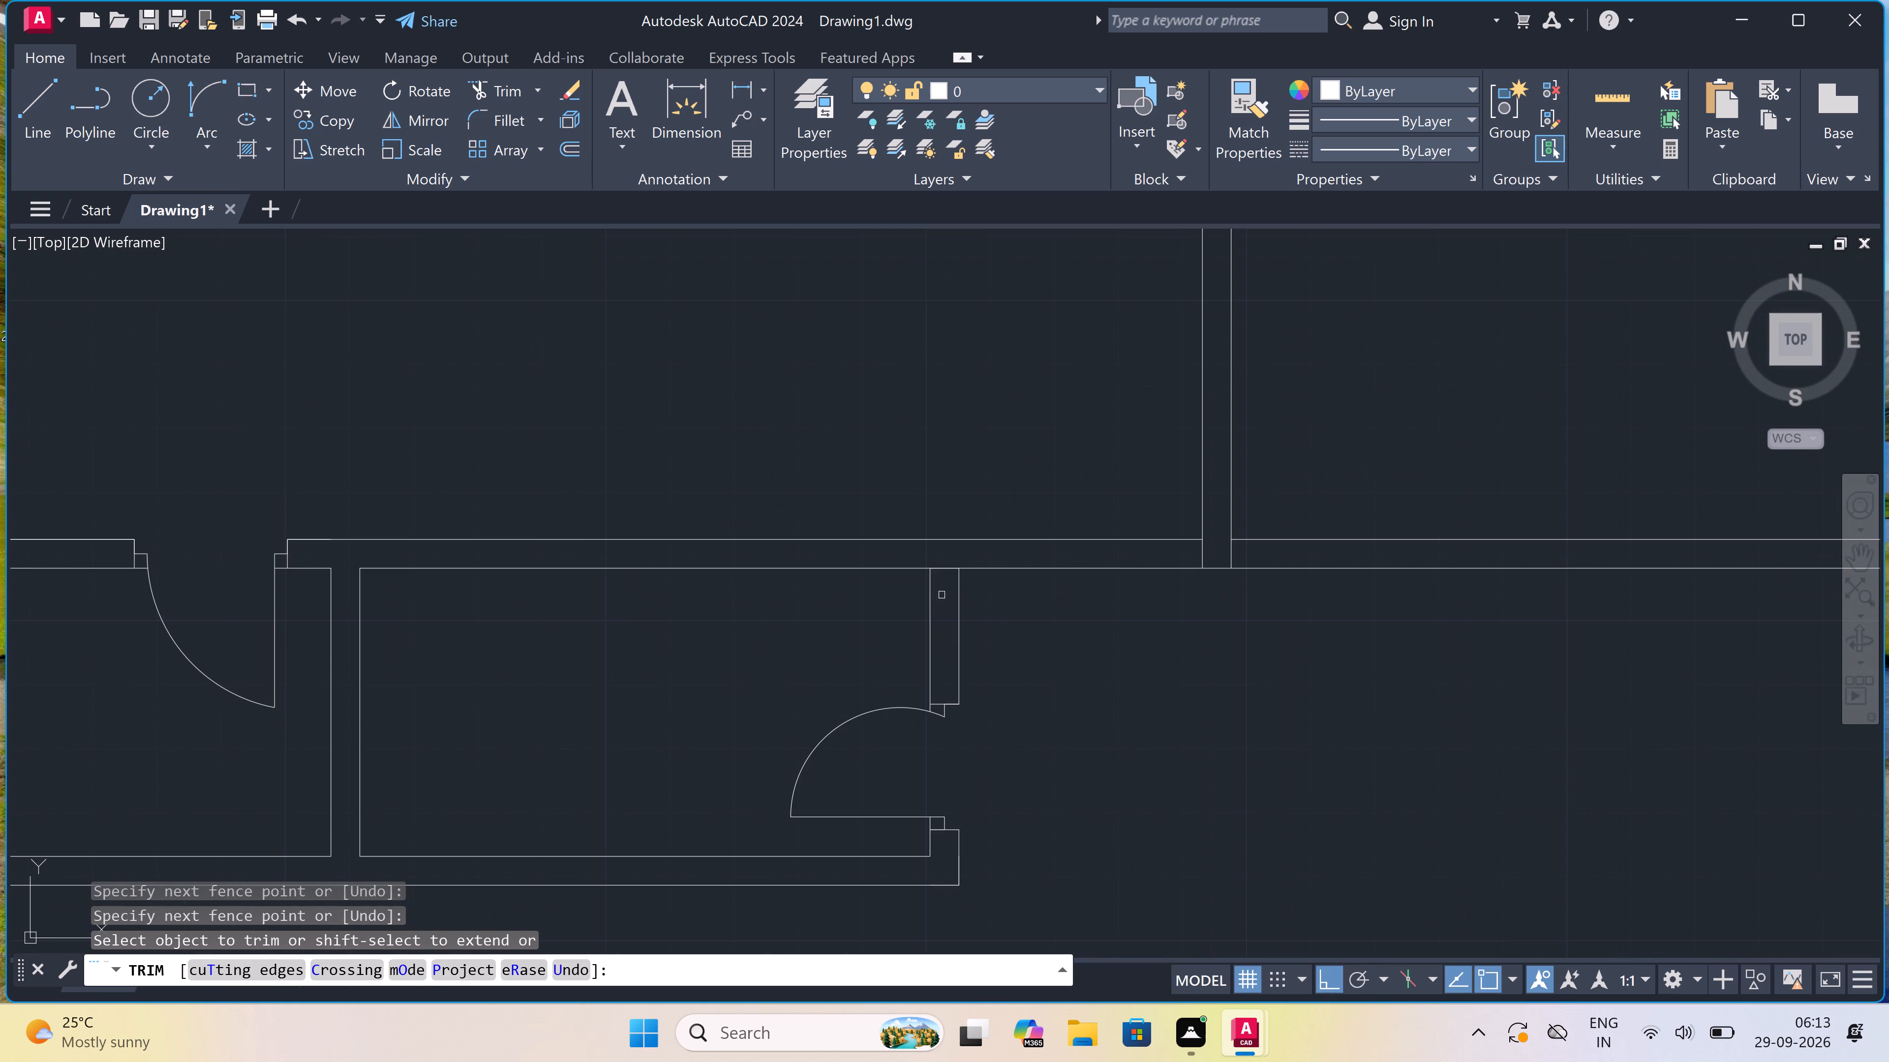
pyautogui.scroll(2, 942, 585)
pyautogui.click(936, 536)
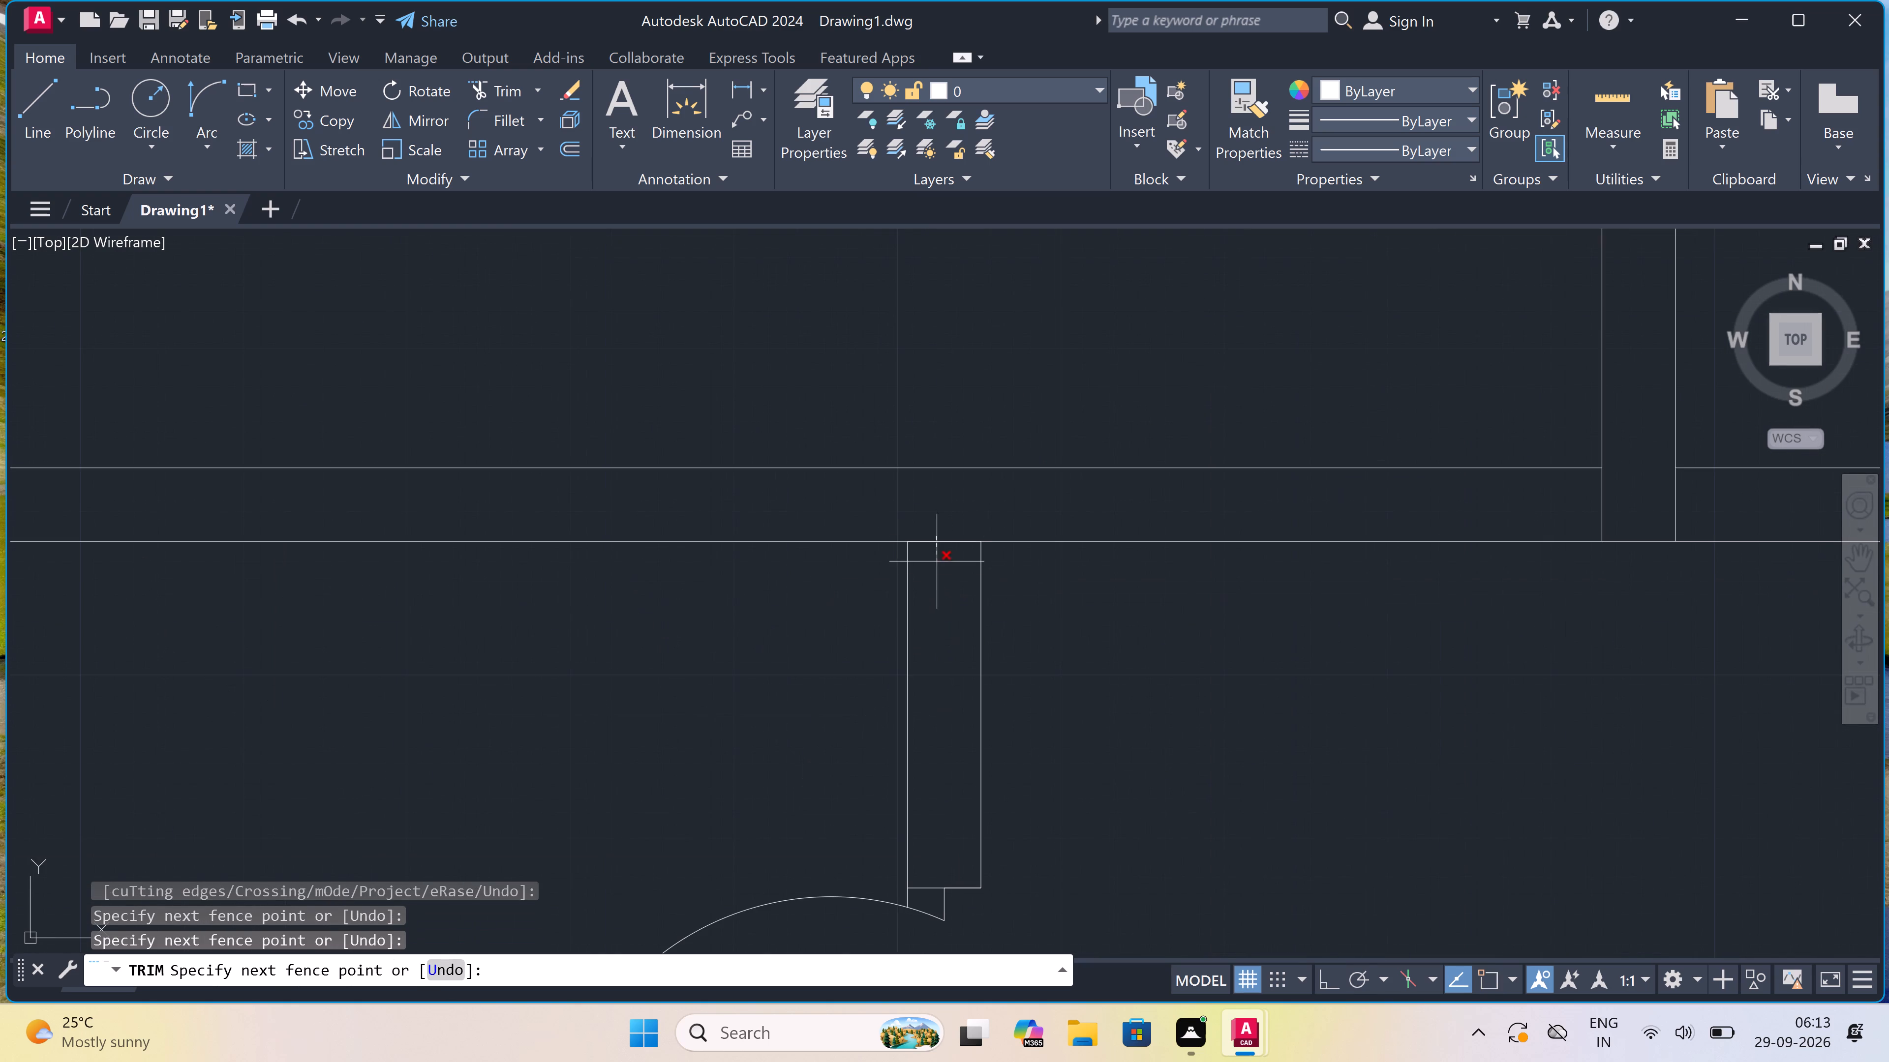
pyautogui.click(937, 570)
# Trim the lower ends of the upper room's vertical partition lines where they cross the long horizontal wall.
pyautogui.scroll(-2, 935, 569)
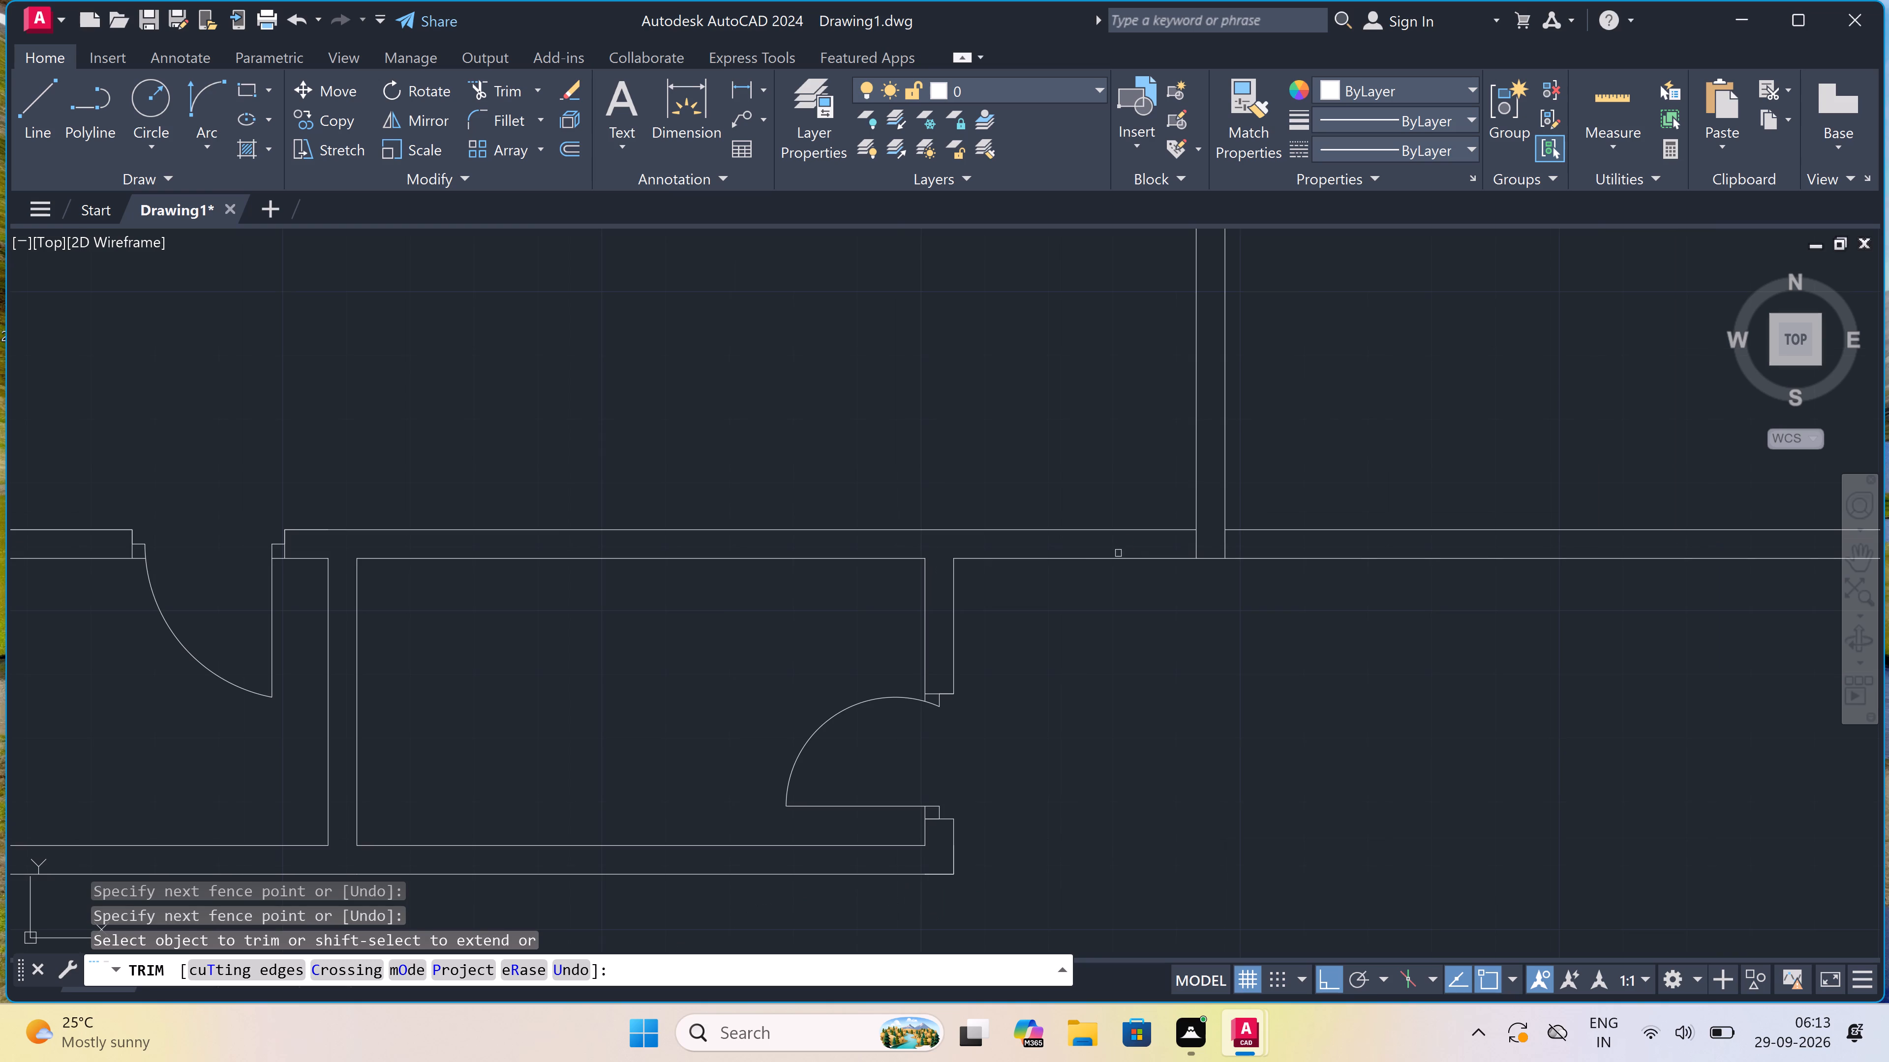
pyautogui.scroll(2, 1145, 547)
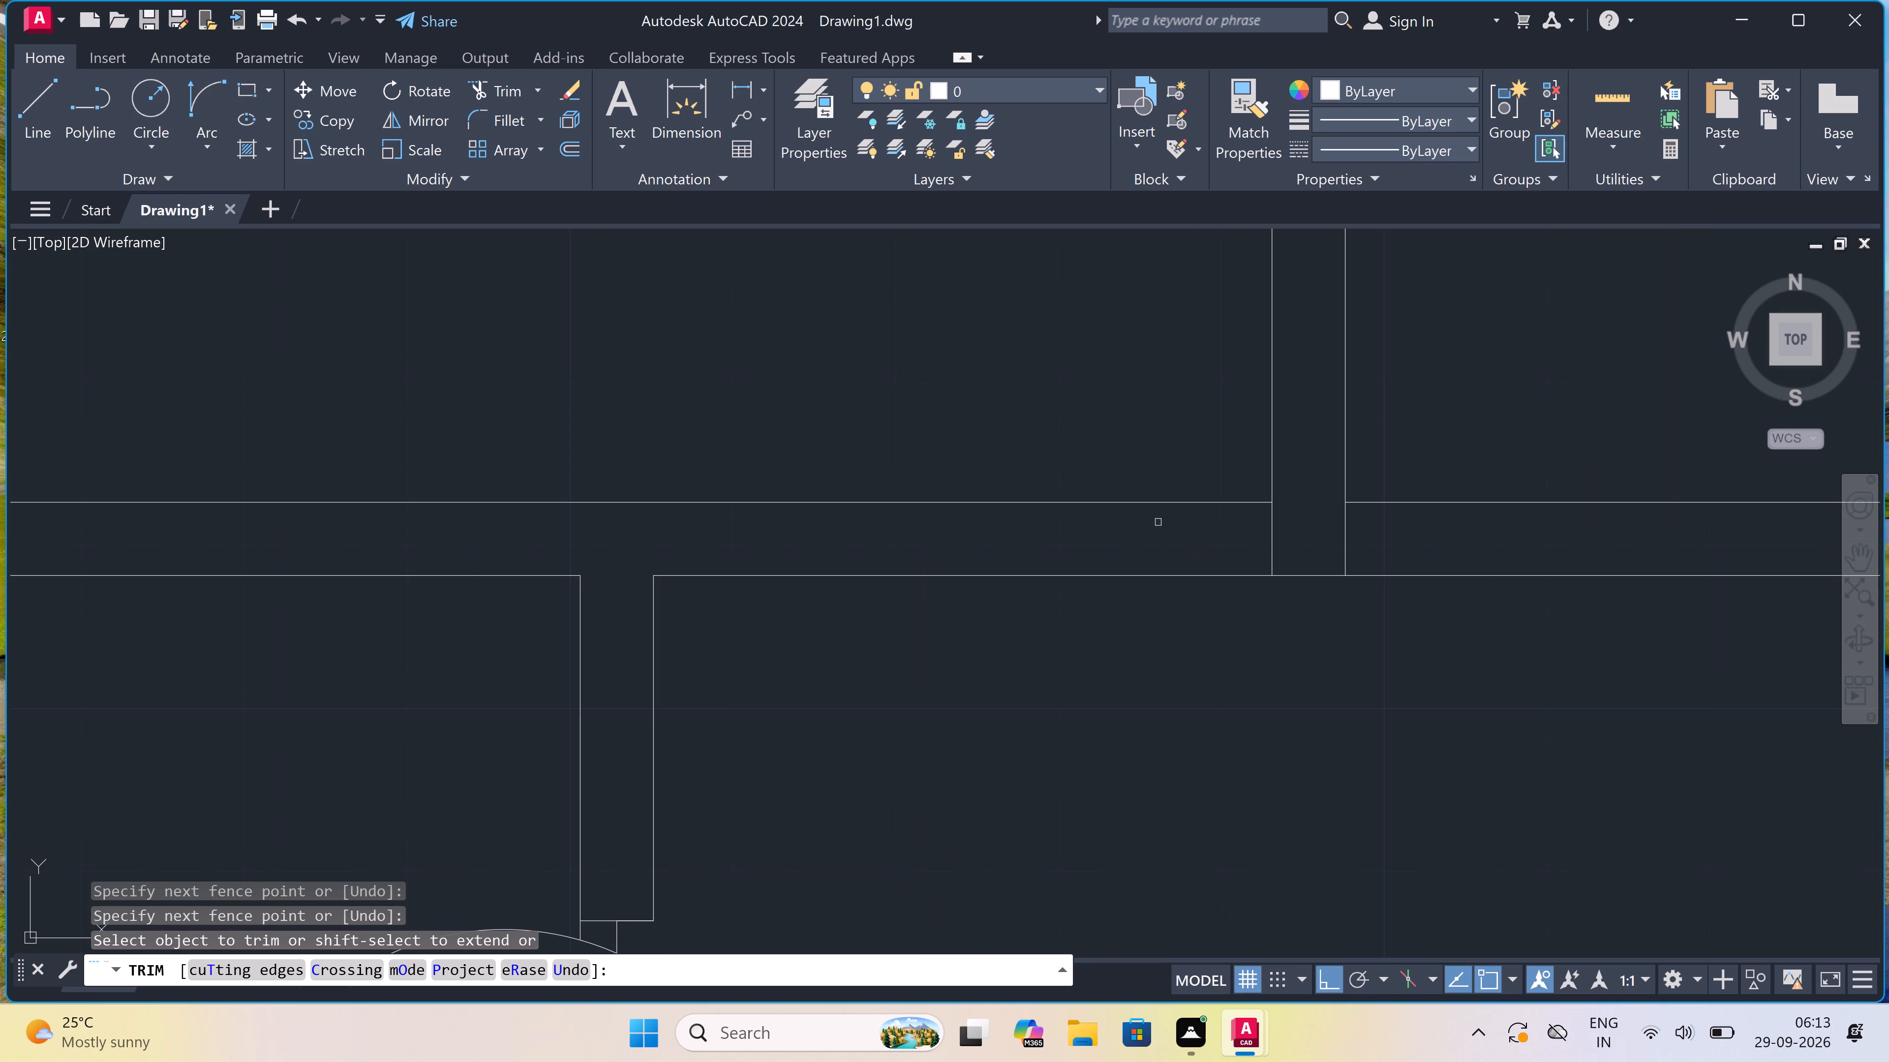
pyautogui.click(1159, 529)
pyautogui.click(1498, 523)
# Draw a jamb line across the long horizontal wall just left of the first partition, with a 2" stop at mid-wall and a 3' door leaf upward.
pyautogui.press('Escape')
pyautogui.press('l')
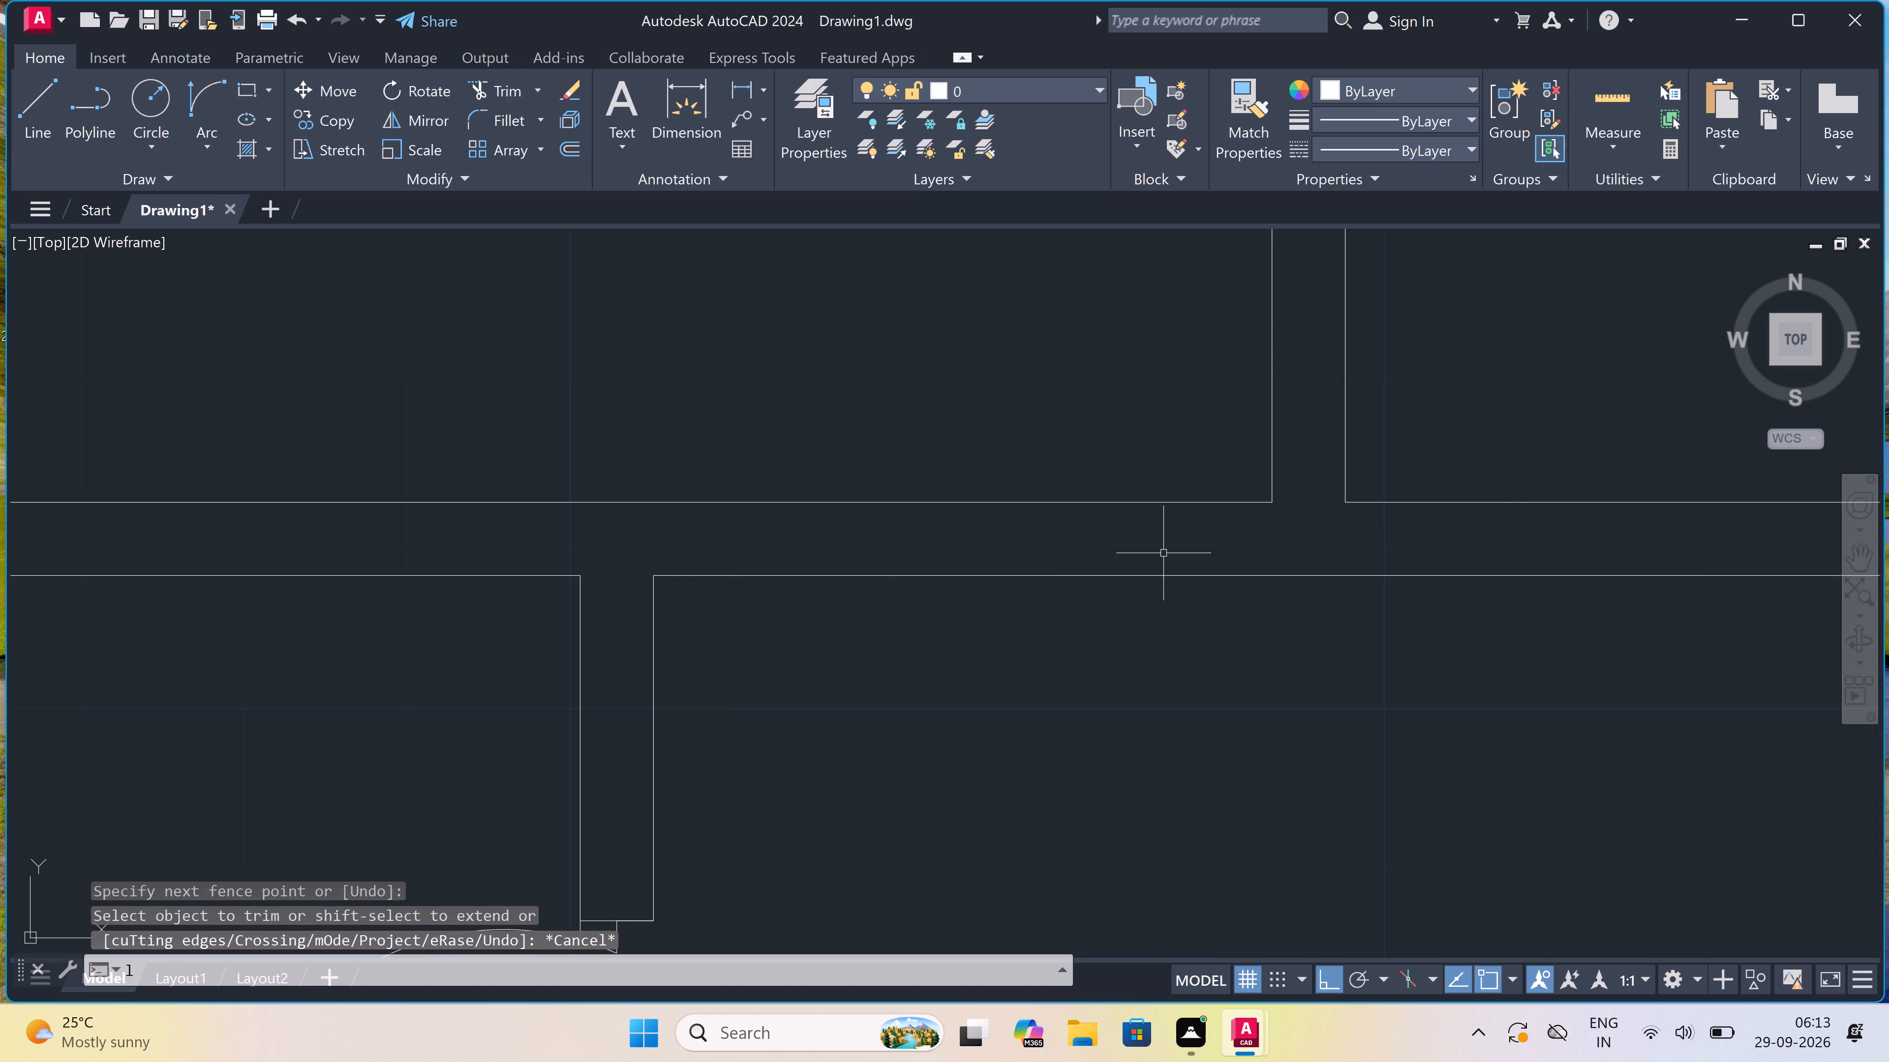
pyautogui.press('space')
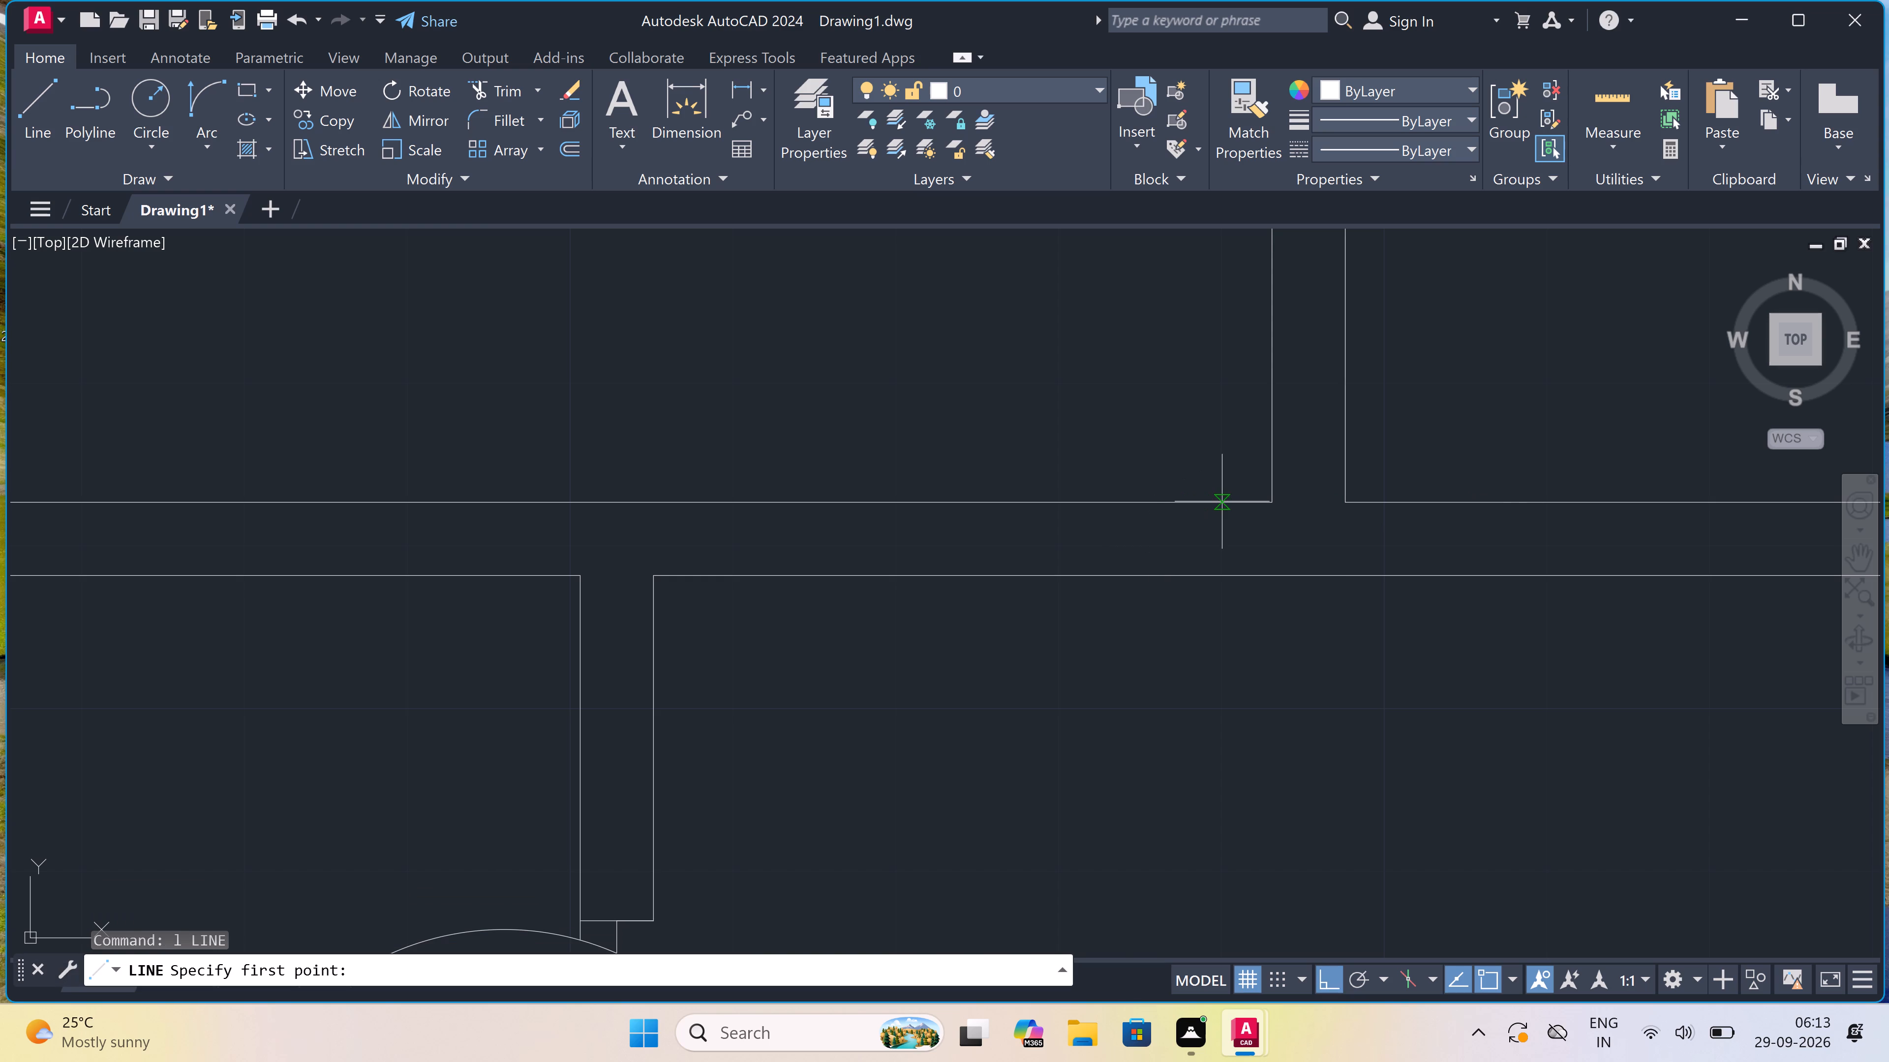
pyautogui.click(1222, 501)
pyautogui.click(1220, 570)
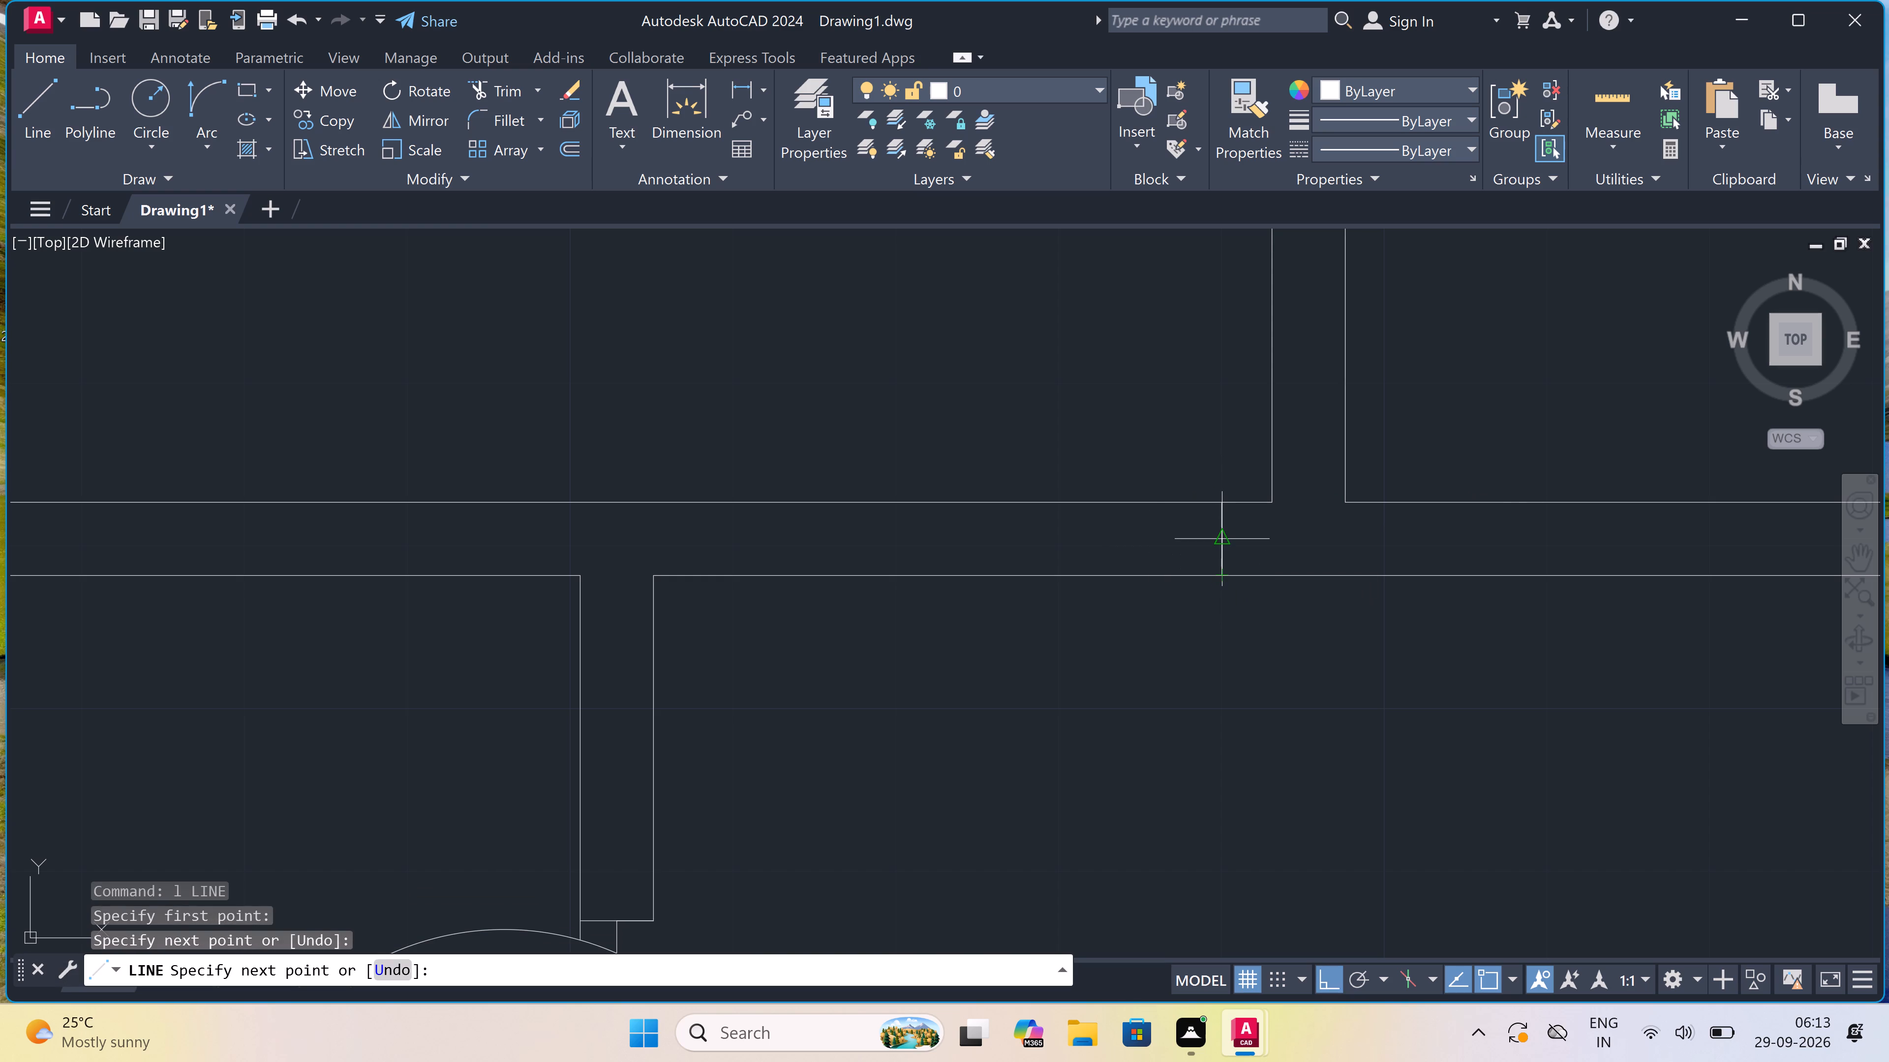
pyautogui.click(1220, 536)
pyautogui.write('2"')
pyautogui.press('space')
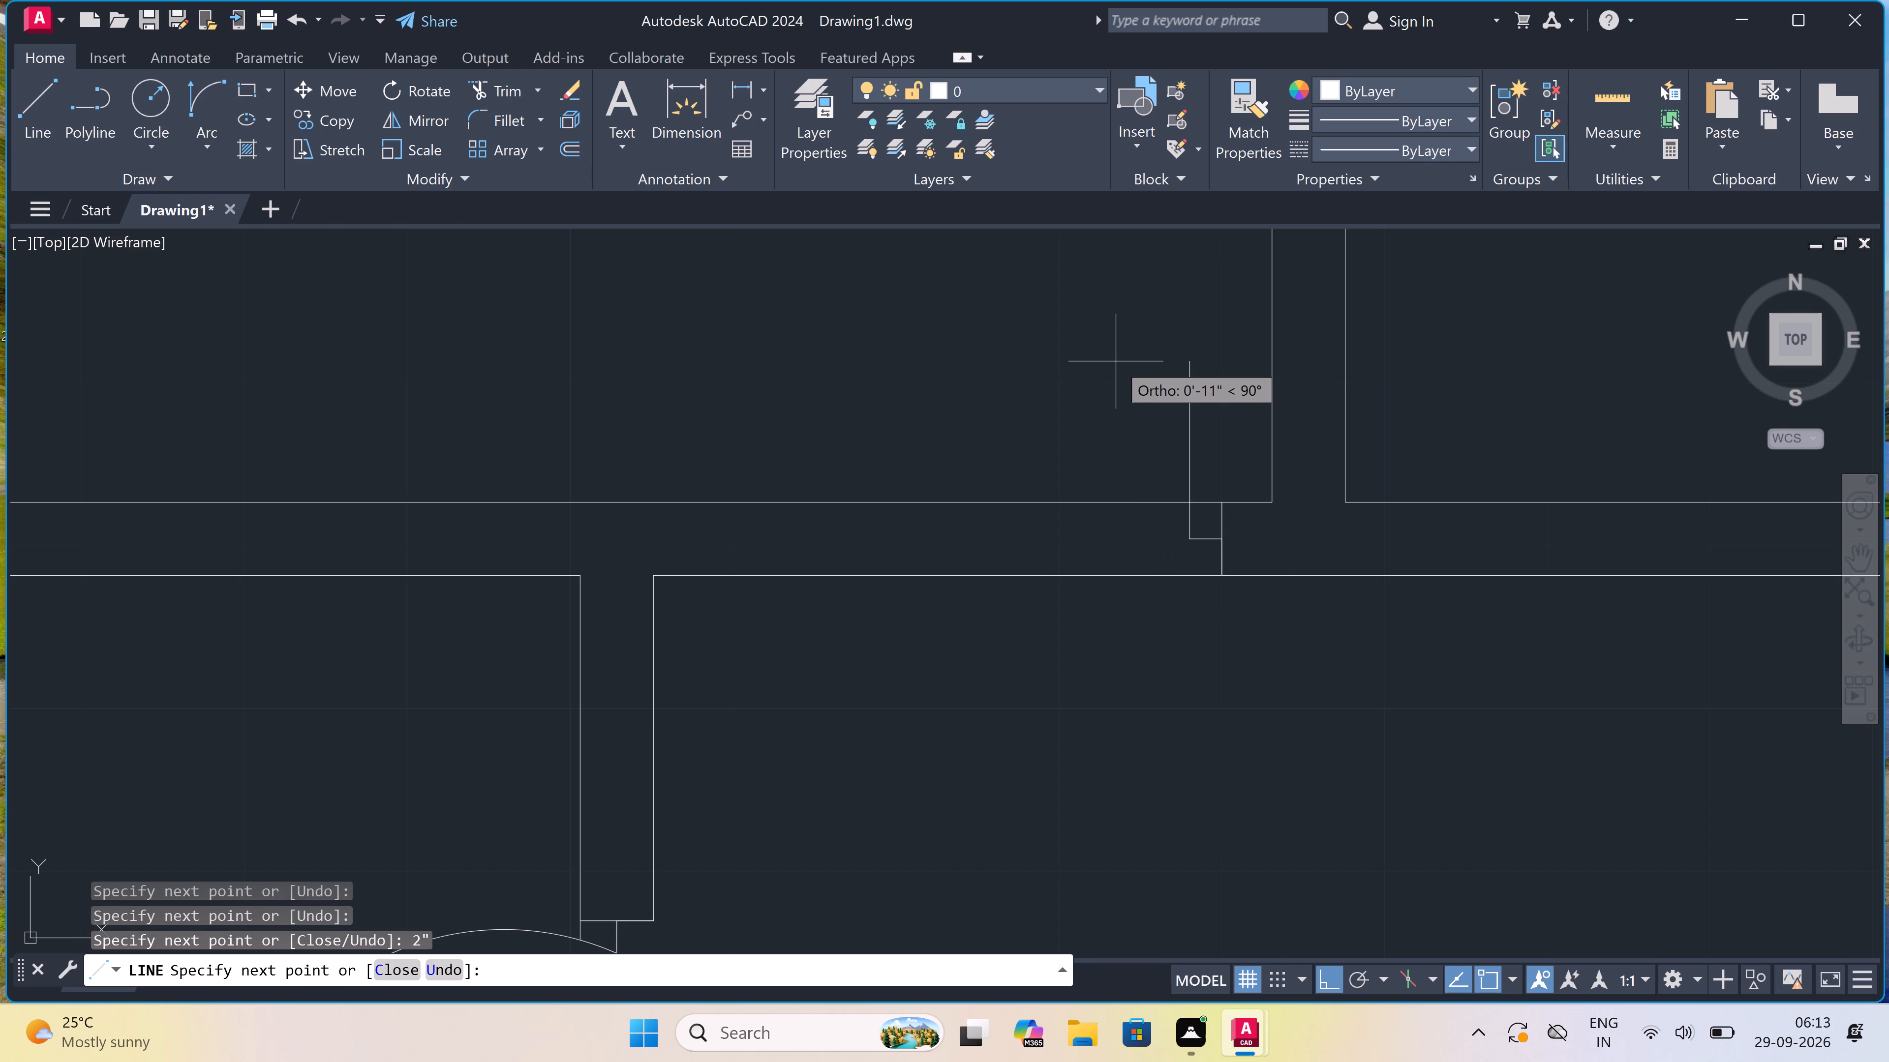
pyautogui.write("3'")
pyautogui.press('space')
pyautogui.press('Escape')
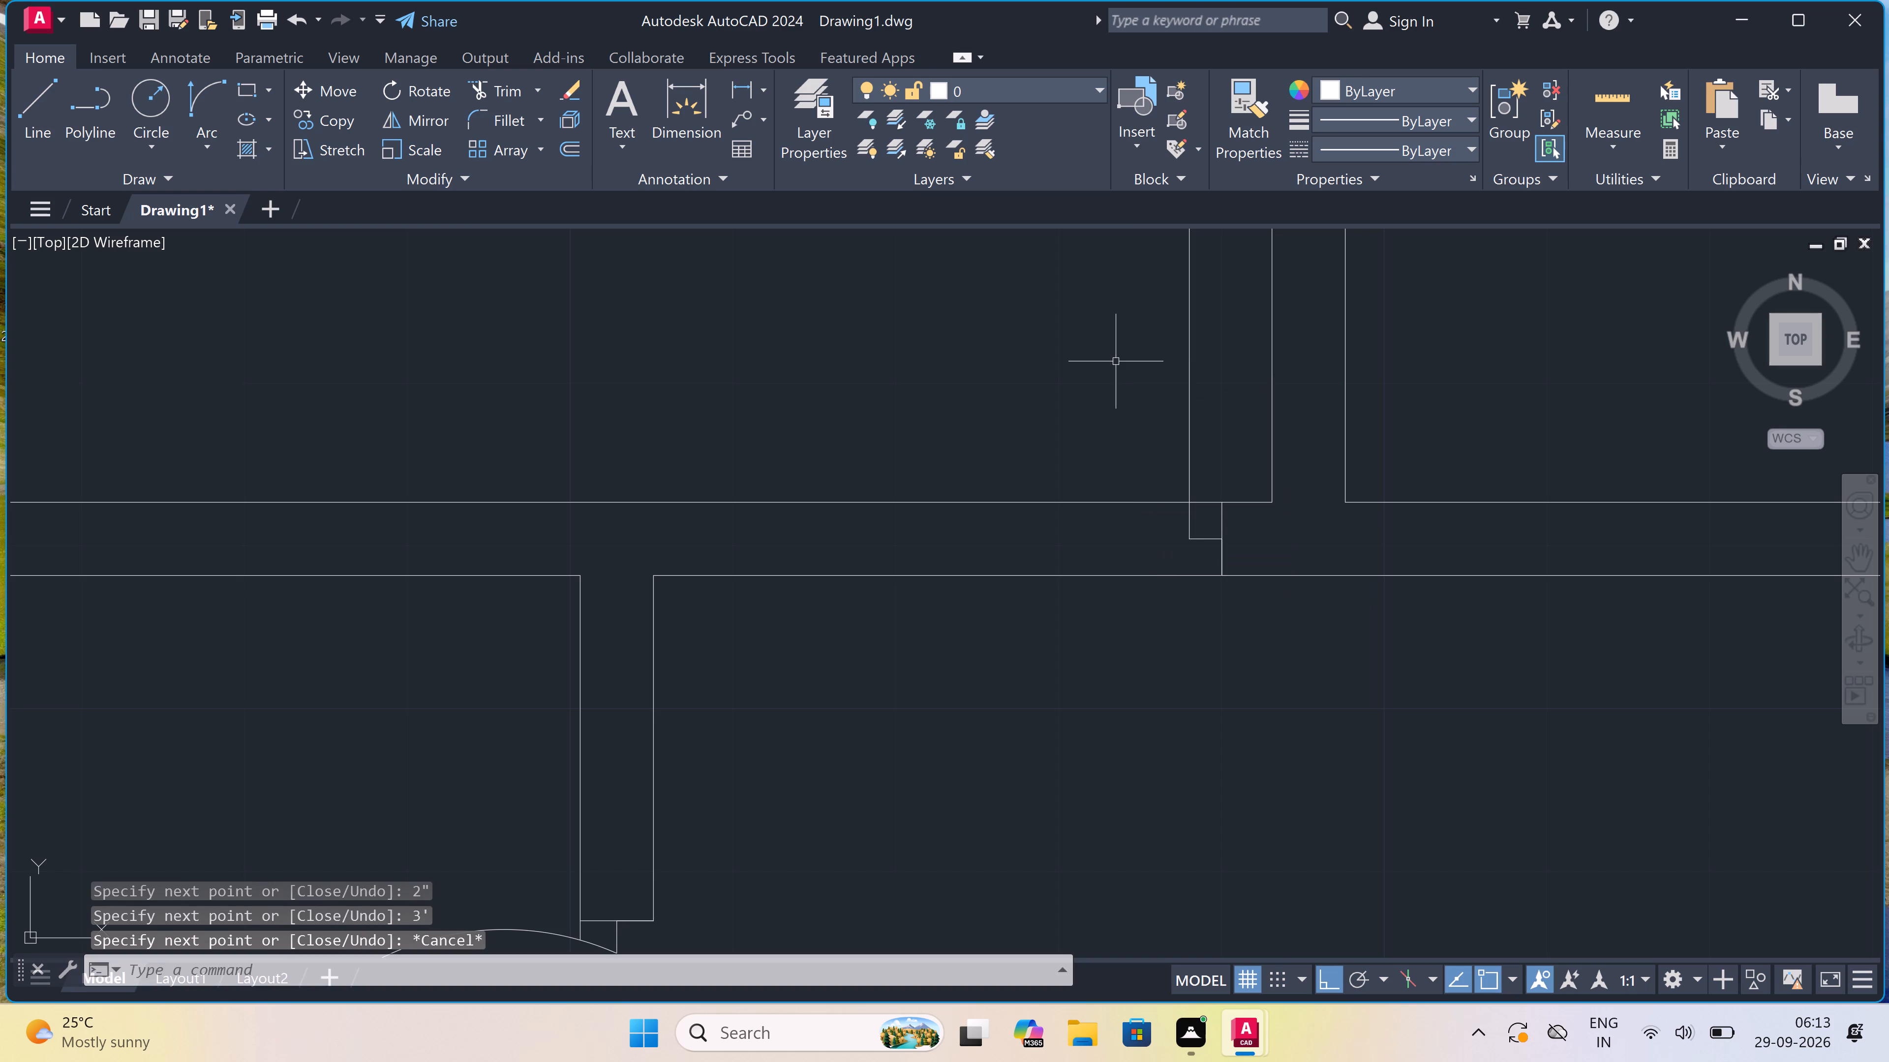
# Draw the opposite jamb line across the long horizontal wall, near the small room's right wall, with a 2" stop at mid-wall.
pyautogui.press('space')
pyautogui.scroll(-3, 1107, 387)
pyautogui.scroll(2, 1081, 282)
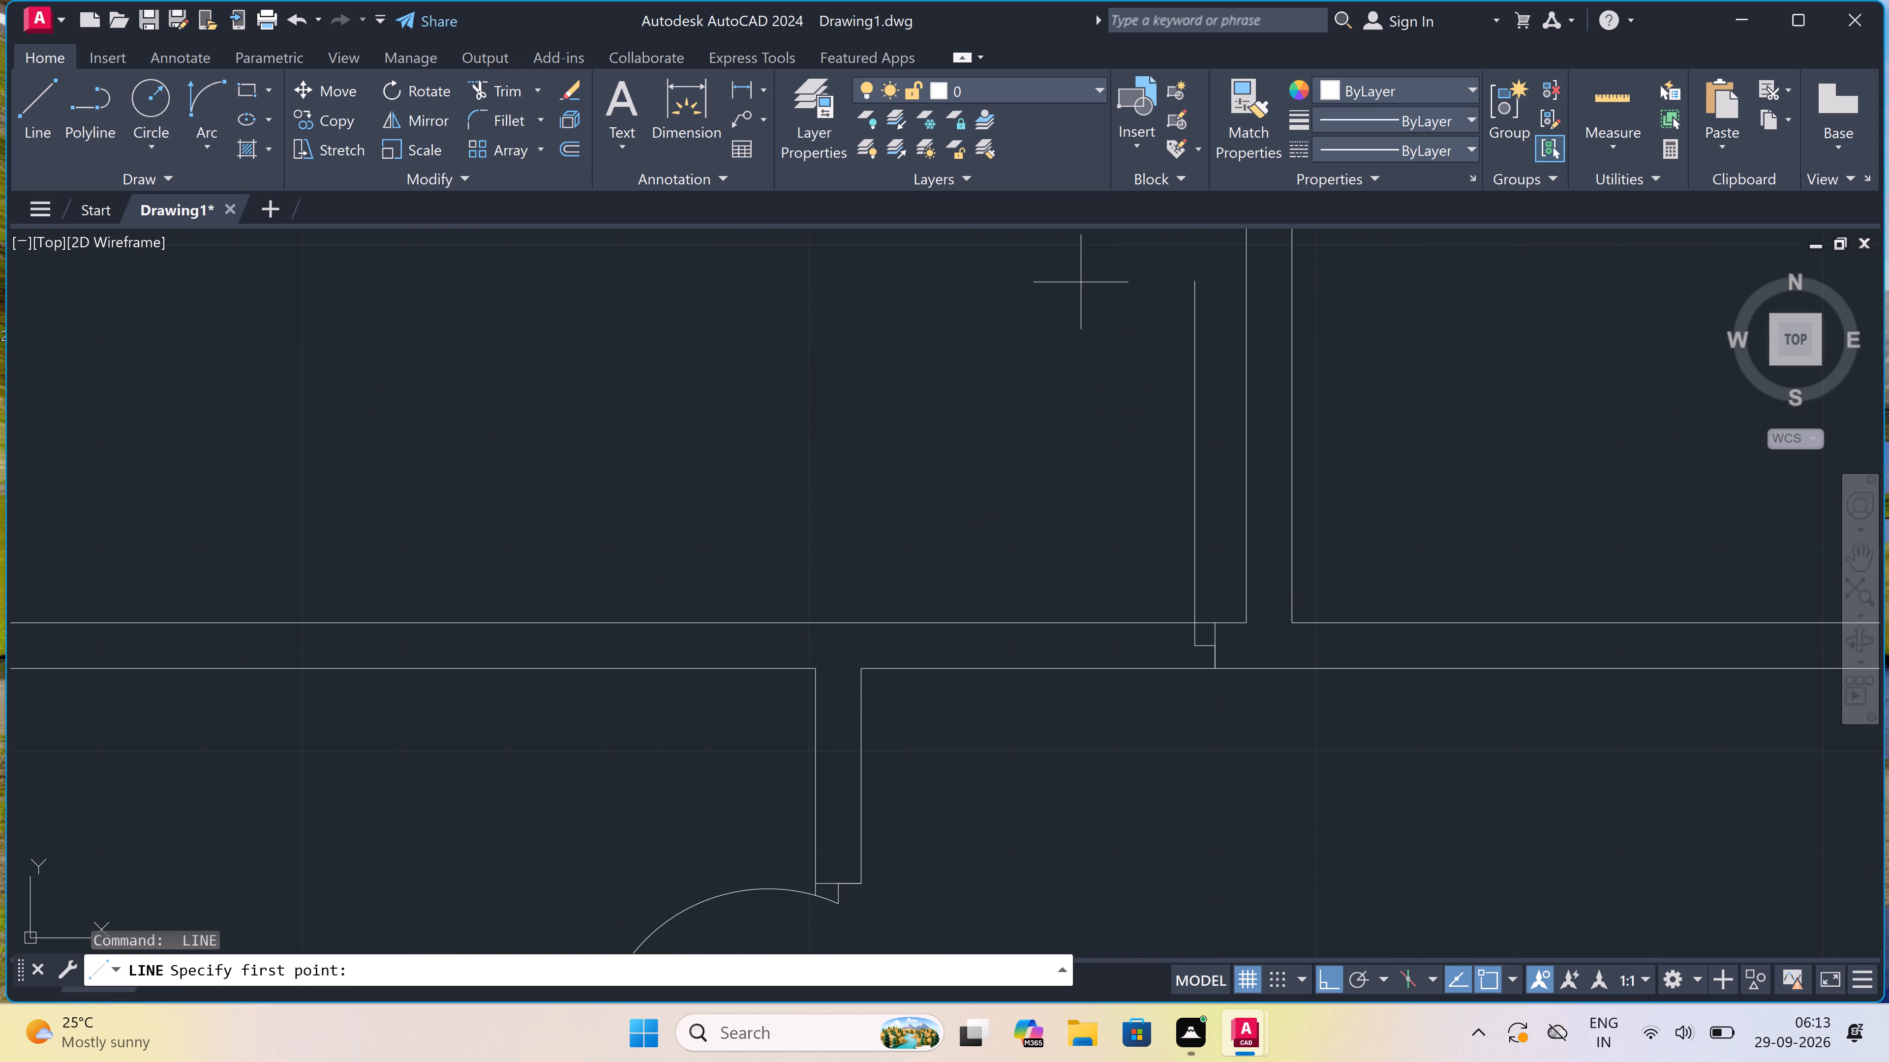
pyautogui.click(896, 619)
pyautogui.click(890, 669)
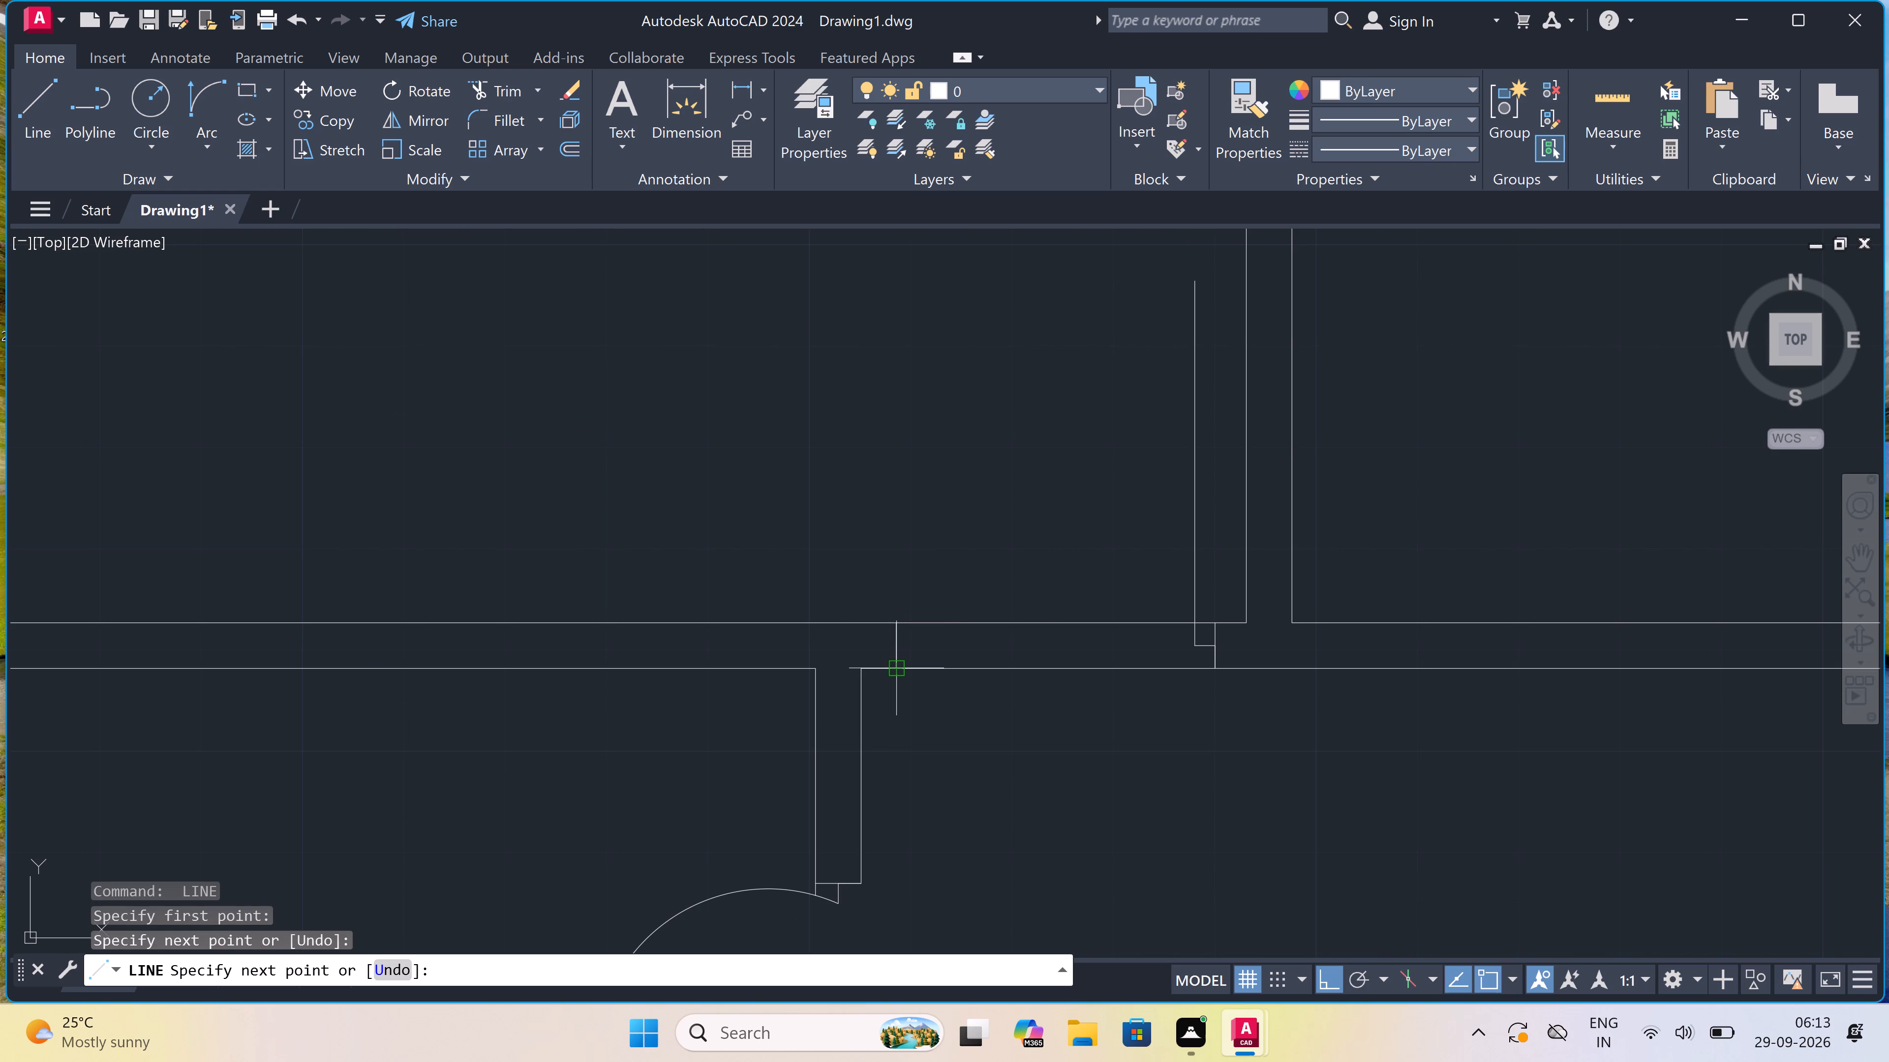
pyautogui.click(895, 644)
pyautogui.scroll(1, 898, 641)
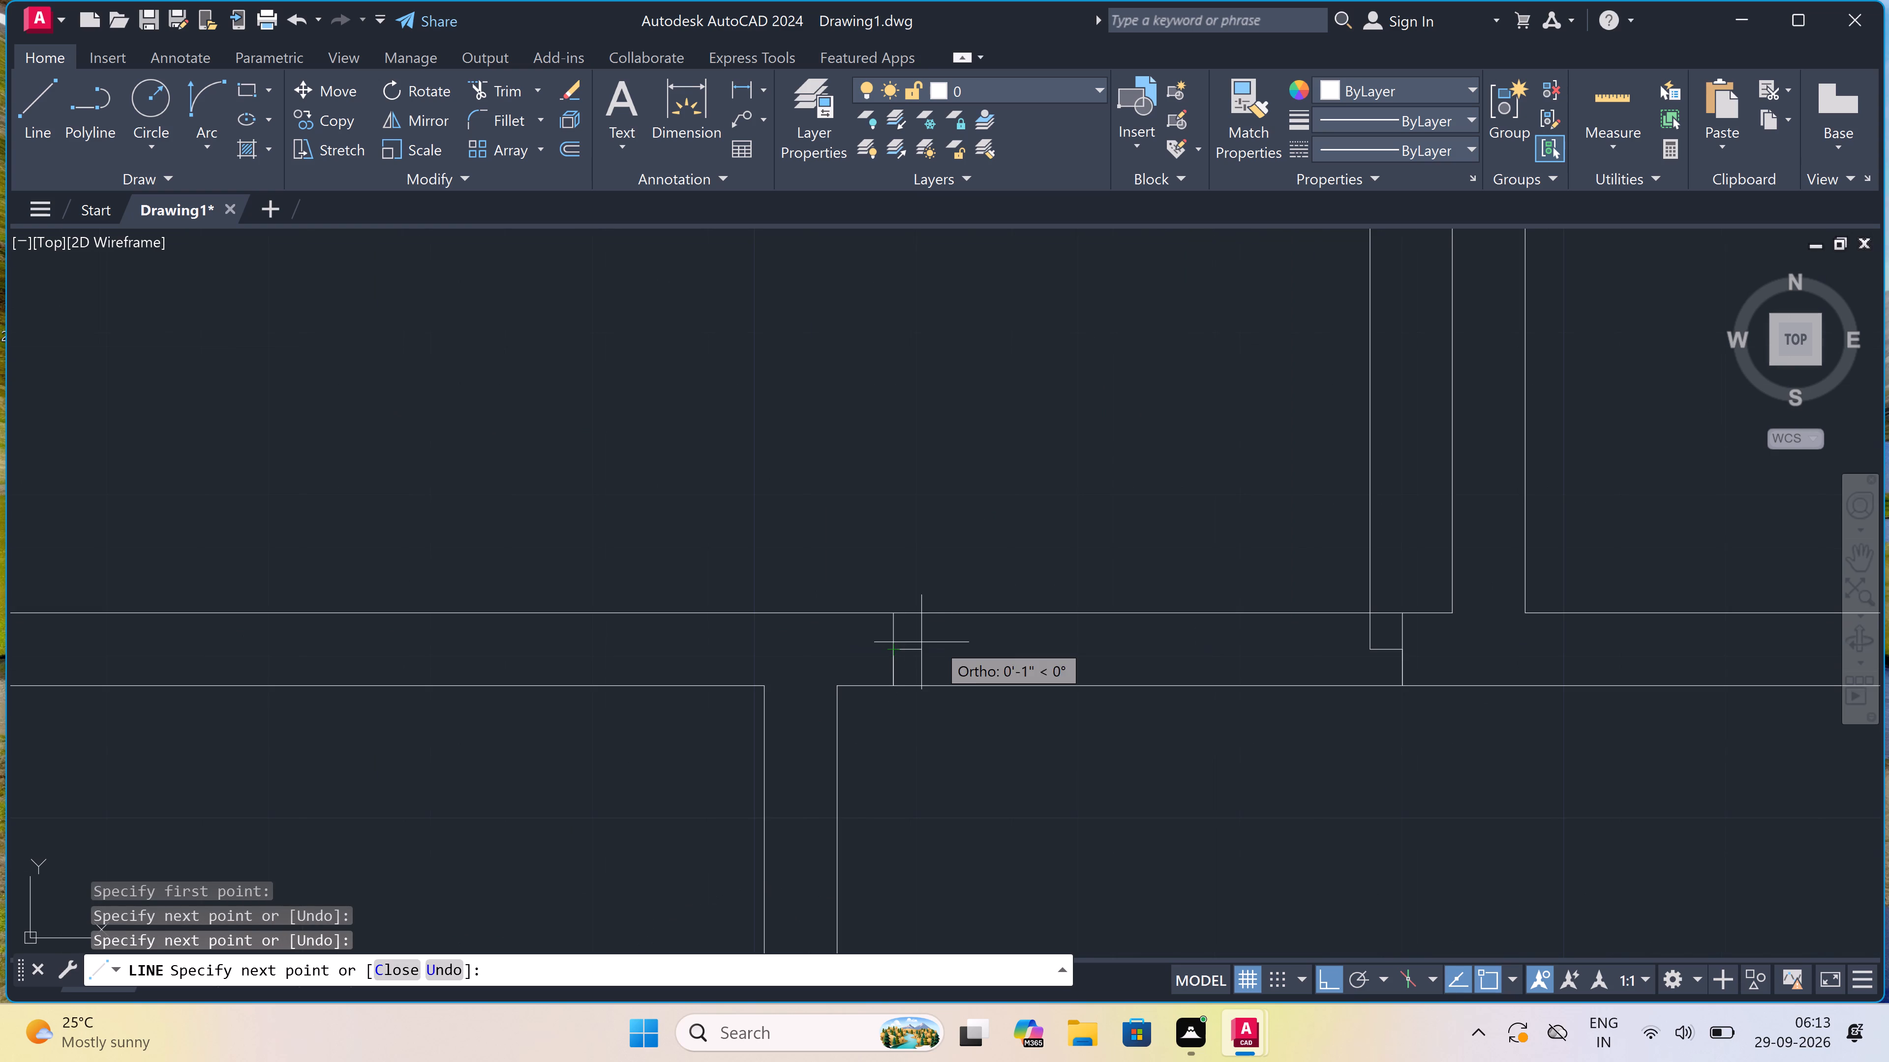
pyautogui.write('2"')
pyautogui.press('space')
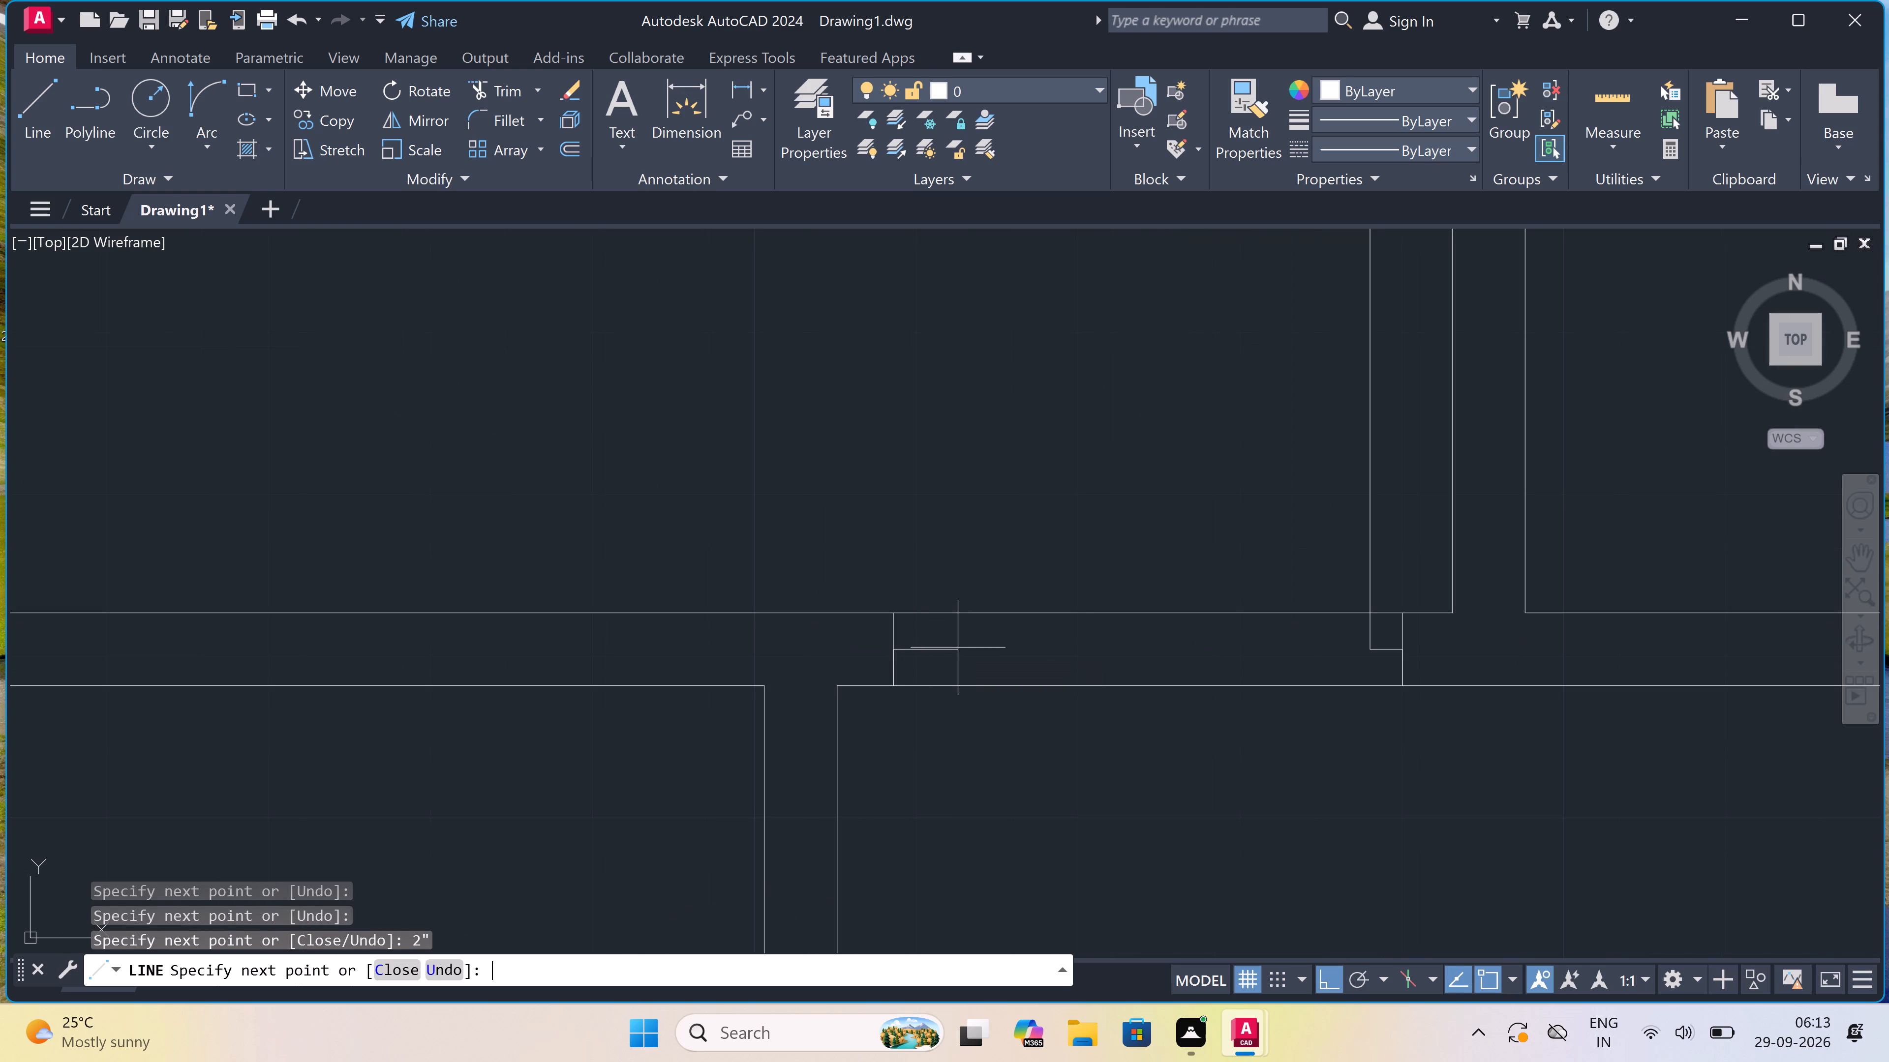
pyautogui.press('Escape')
# Draw the door swing arc from the top of the 3' leaf to the end of the opposite jamb's stop.
pyautogui.scroll(-1, 955, 646)
pyautogui.scroll(1, 1070, 402)
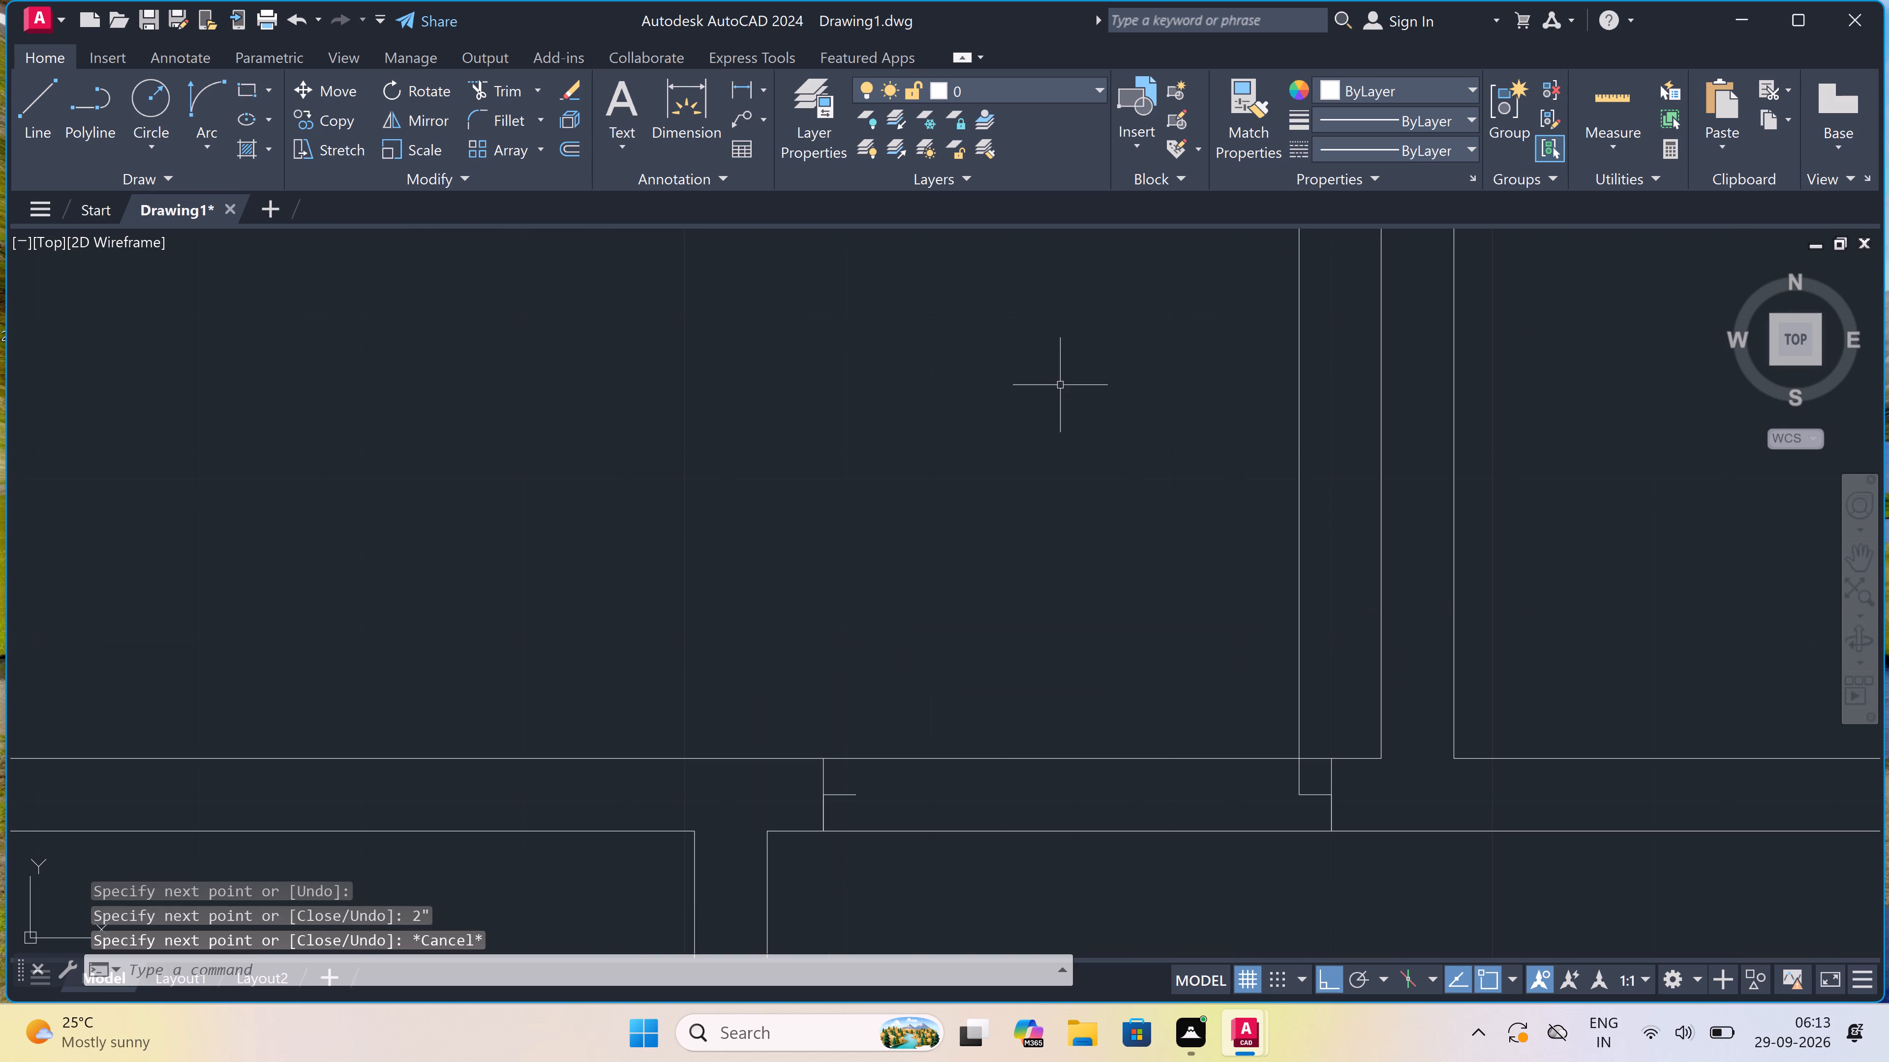
pyautogui.scroll(-2, 1052, 361)
pyautogui.scroll(1, 1058, 326)
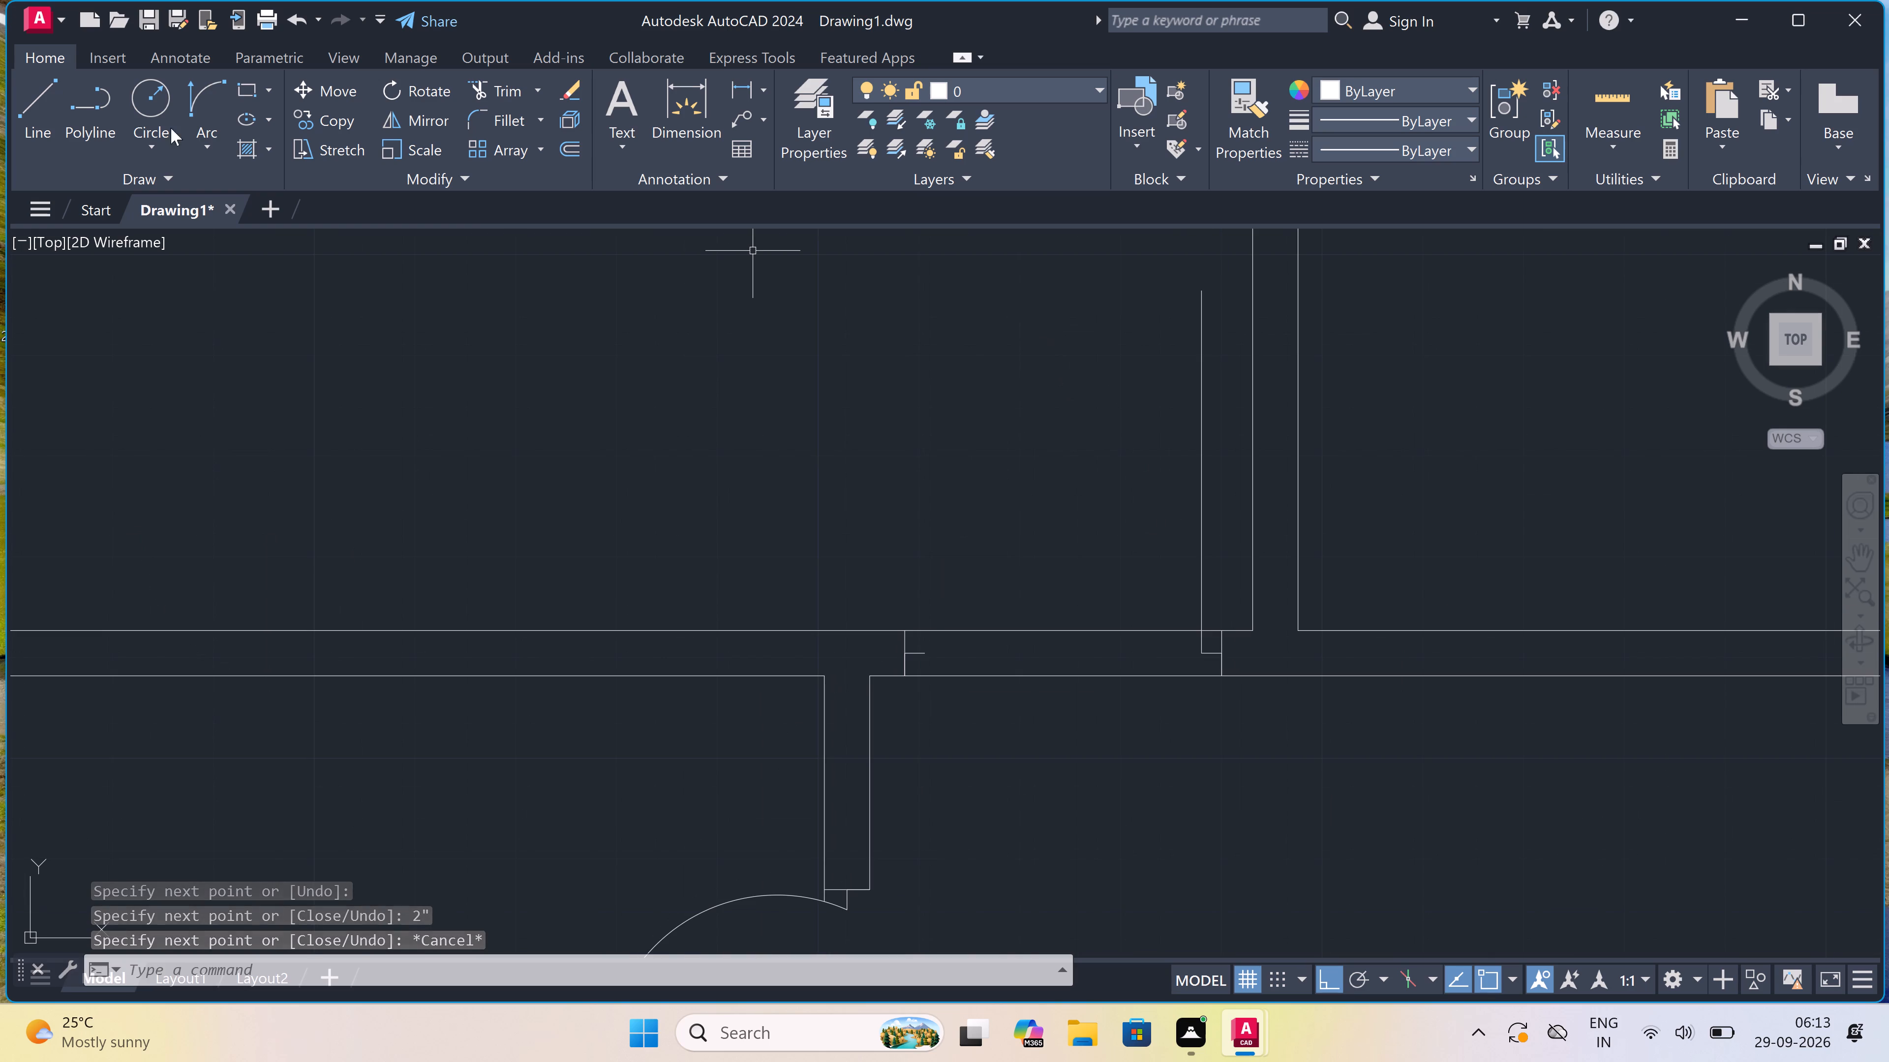
pyautogui.click(206, 94)
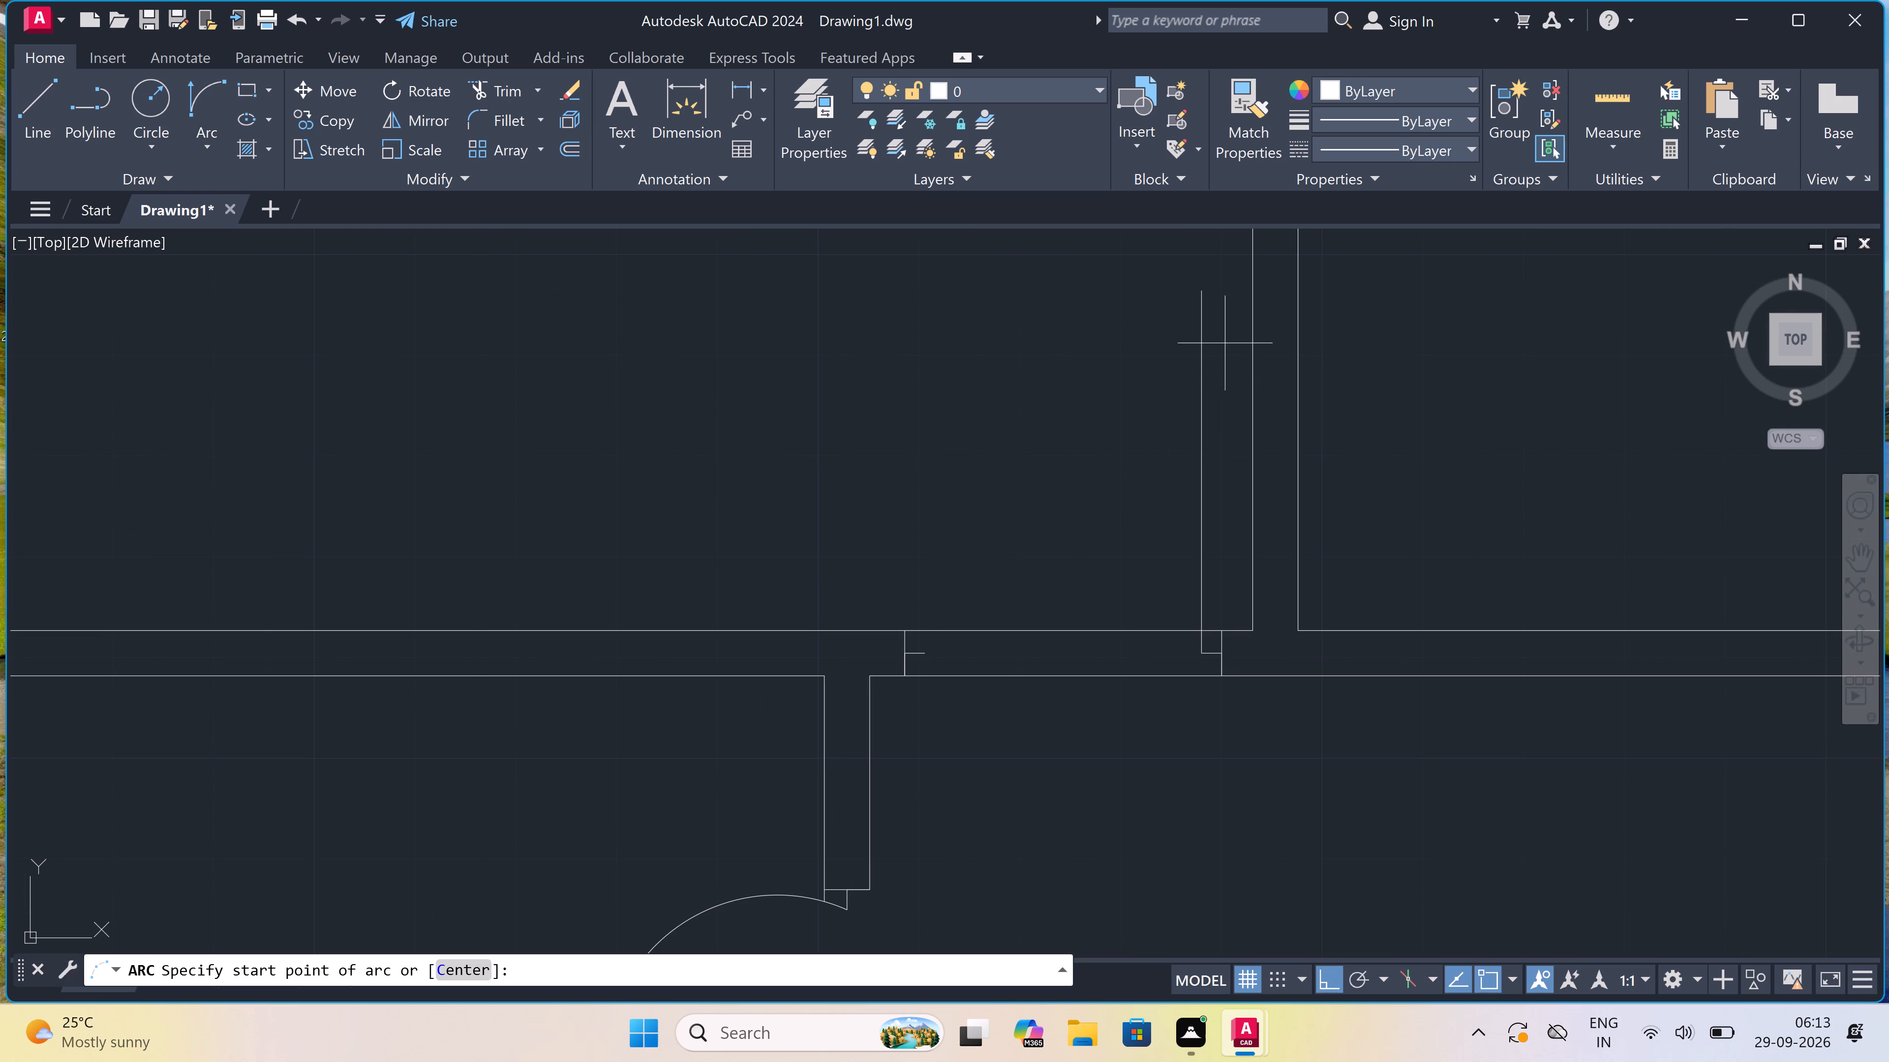
pyautogui.moveTo(1207, 291); pyautogui.dragTo(1205, 295)
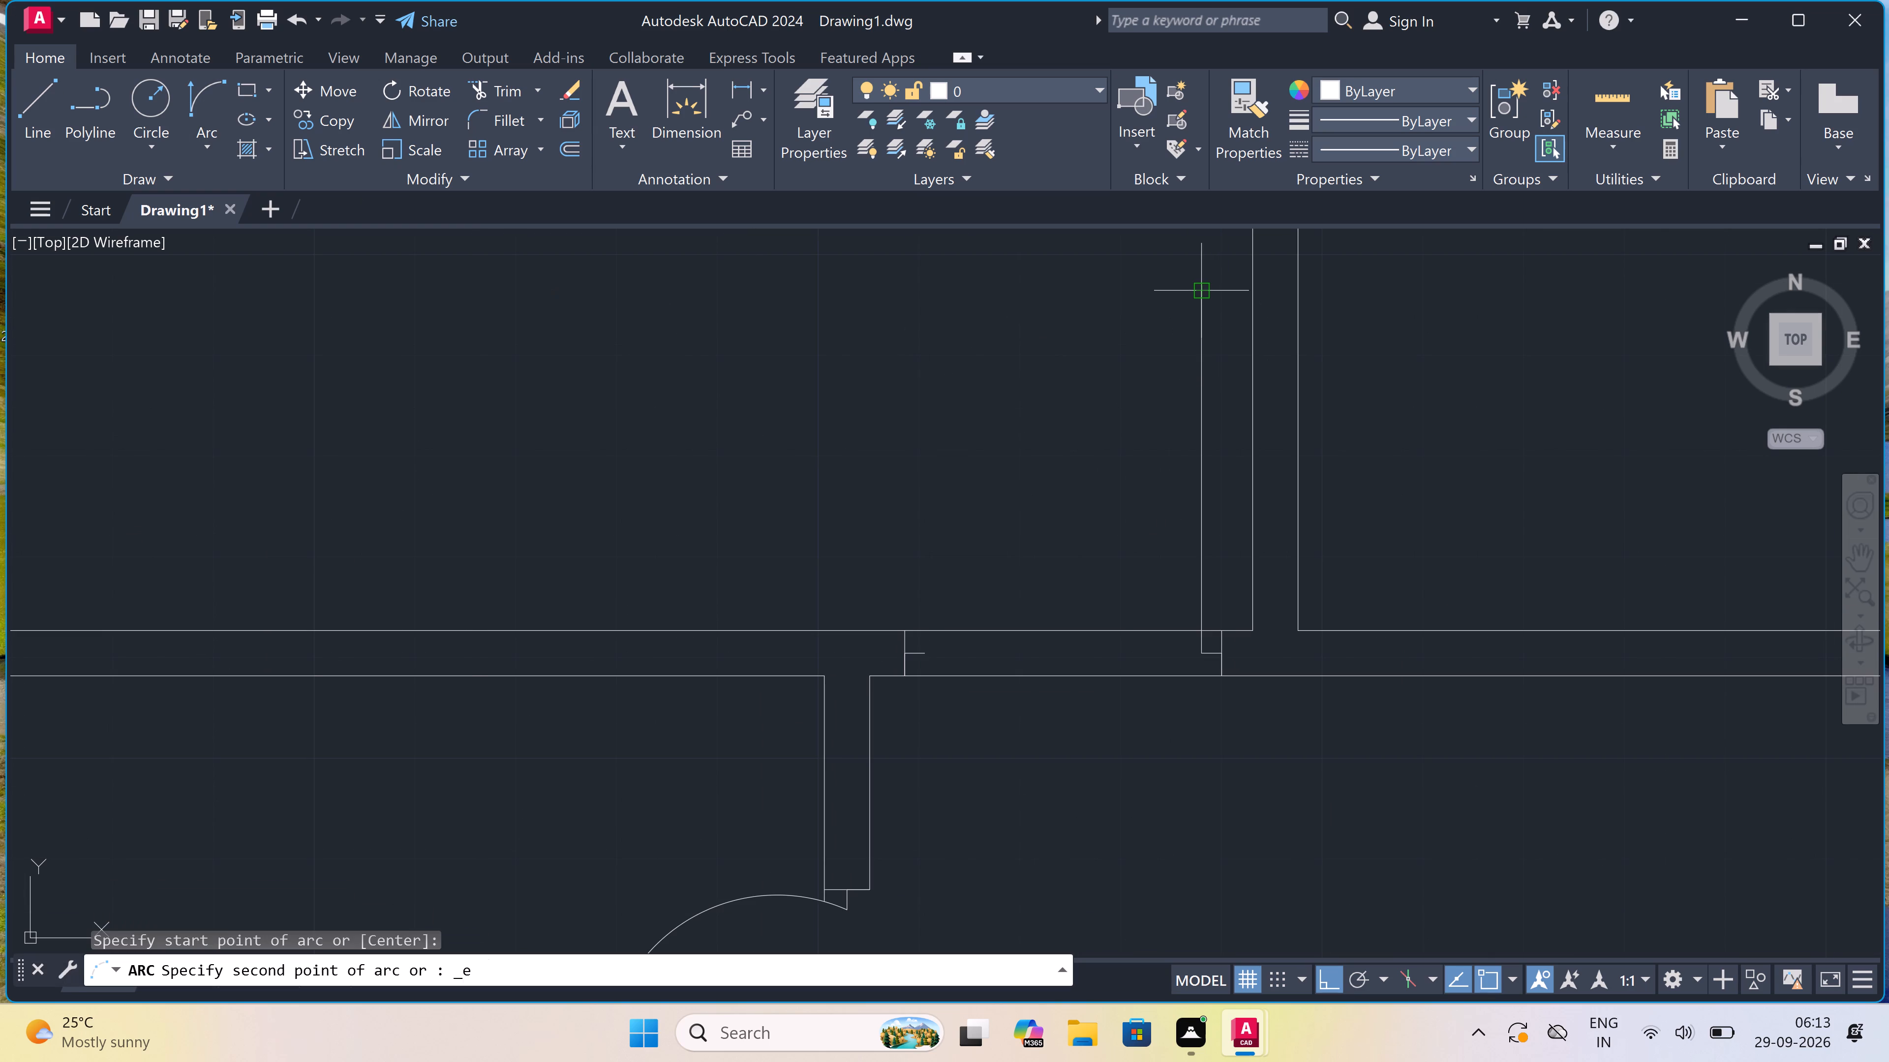
pyautogui.click(922, 646)
pyautogui.click(867, 587)
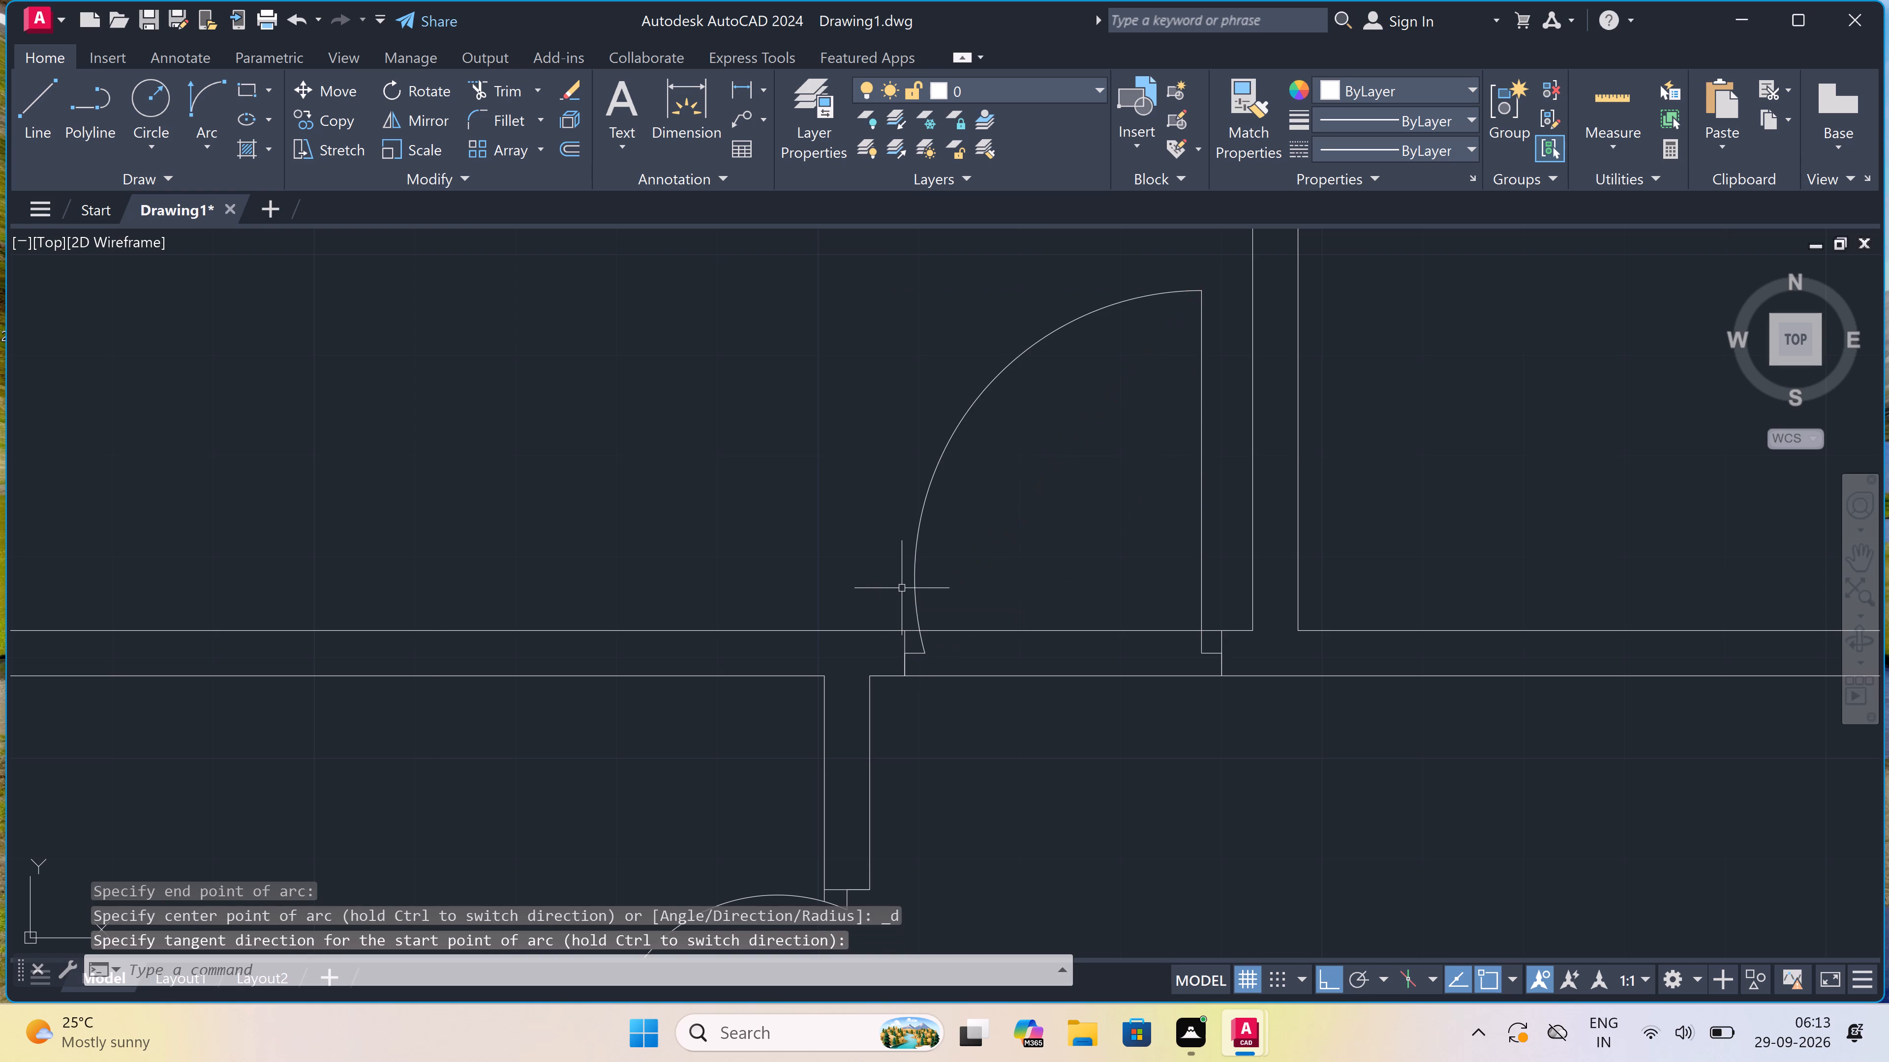
# Trim both long horizontal wall lines across the new door opening left of the first partition.
pyautogui.write('tr')
pyautogui.press('space')
pyautogui.click(1051, 573)
pyautogui.click(1058, 779)
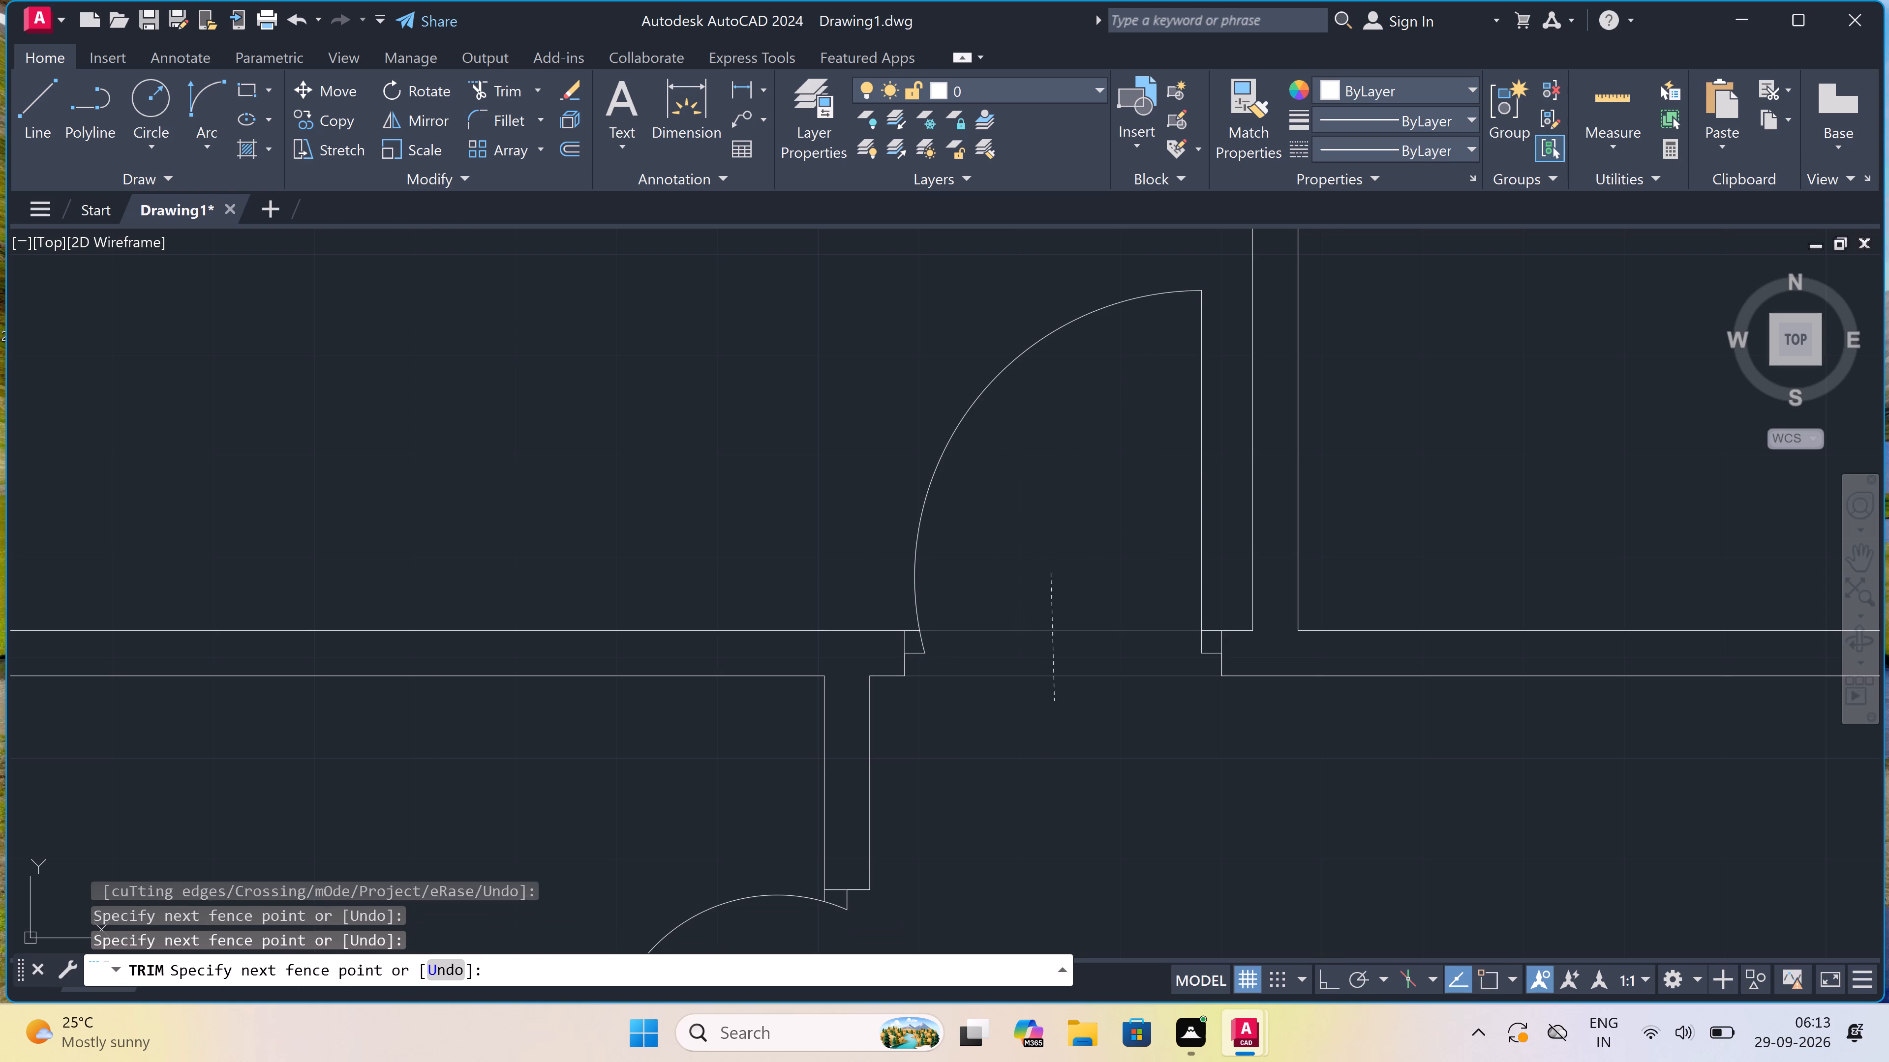
pyautogui.press('Escape')
# Draw a jamb line across the long horizontal wall just right of the first partition, with a 2" stop at mid-wall and a 3' leaf upward.
pyautogui.scroll(-3, 1058, 776)
pyautogui.scroll(2, 1121, 747)
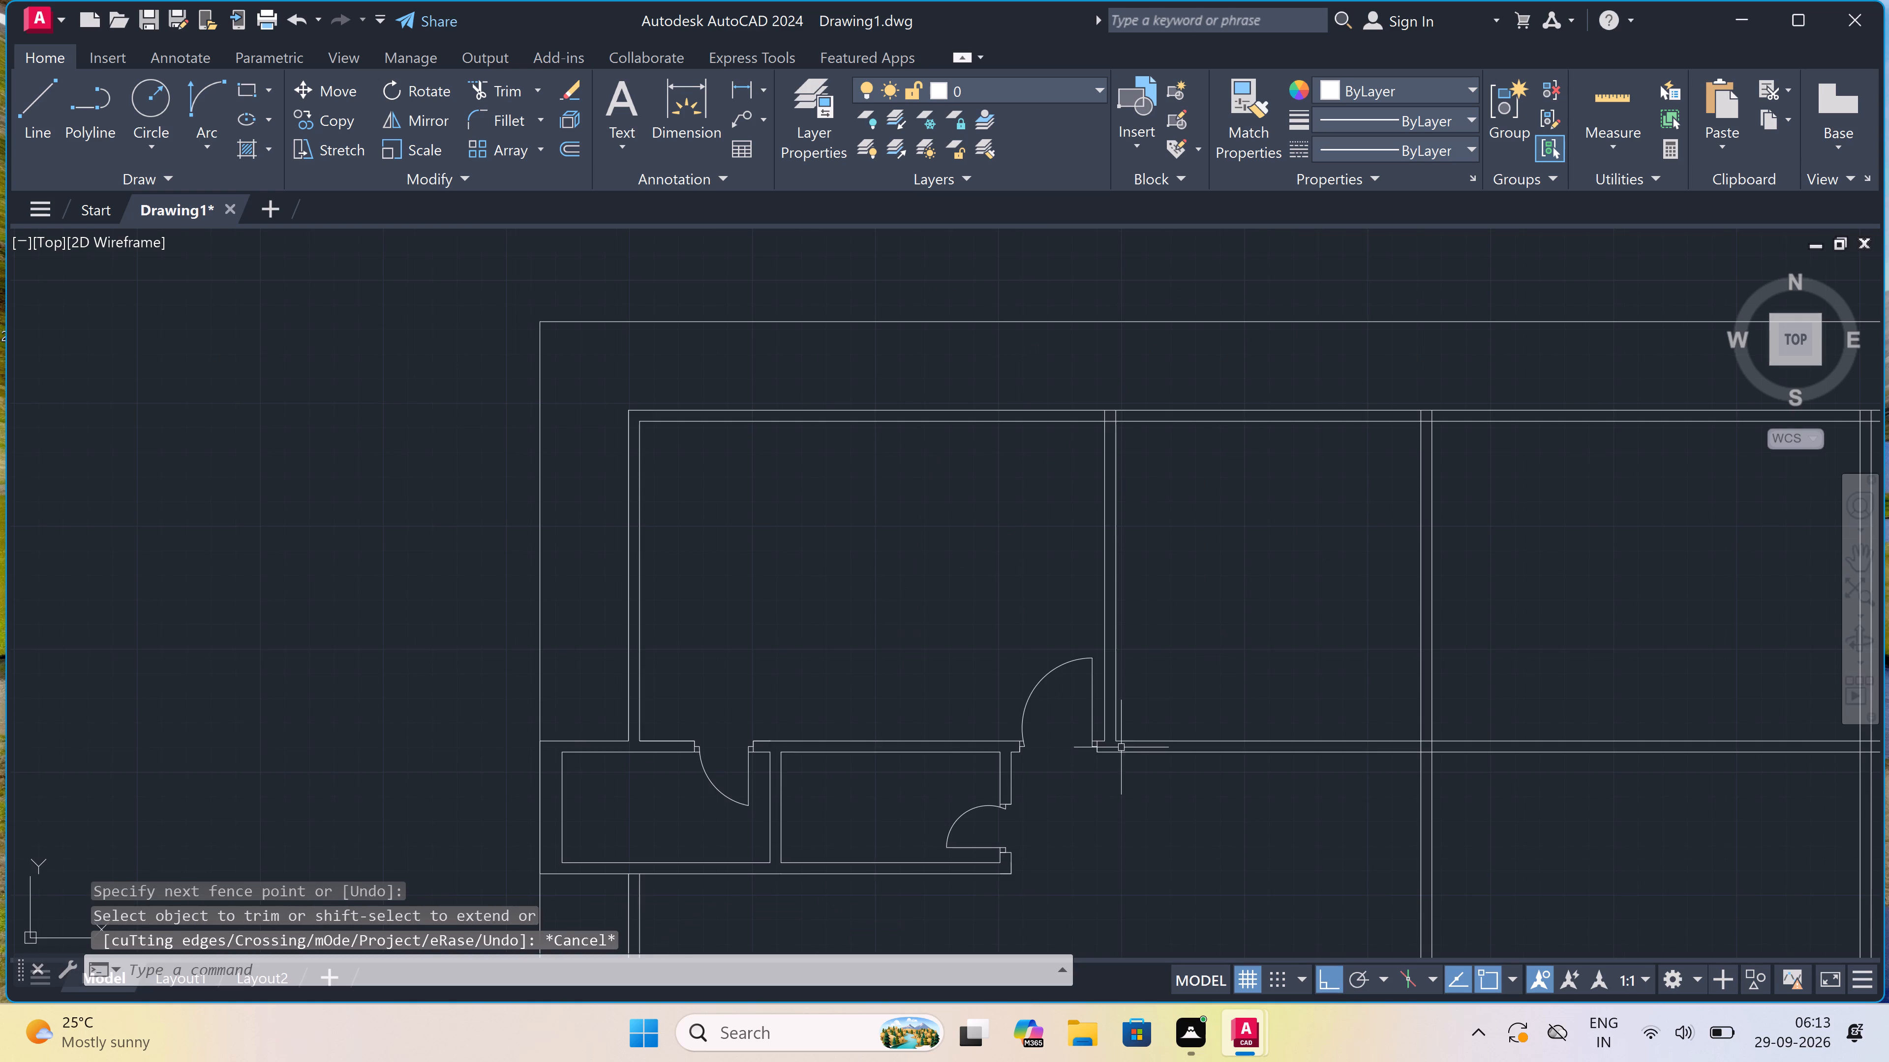
pyautogui.press('l')
pyautogui.press('space')
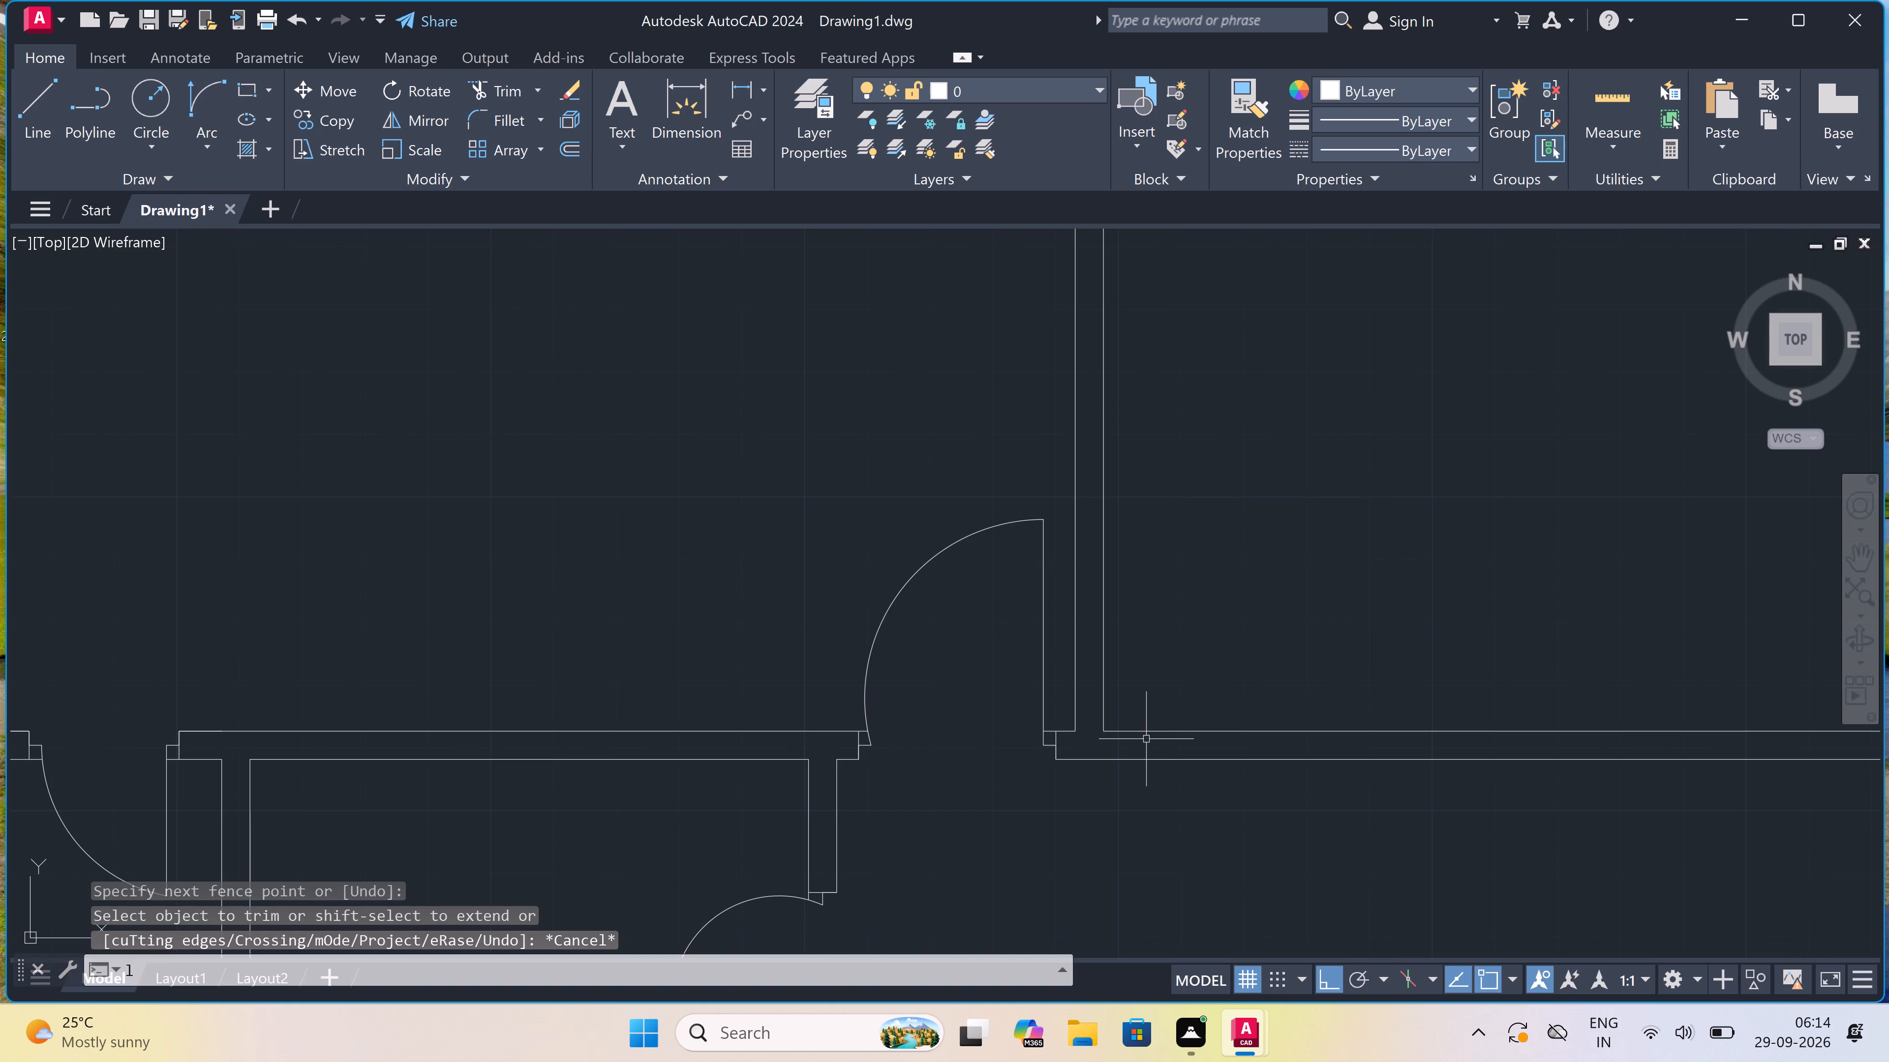
pyautogui.click(1138, 734)
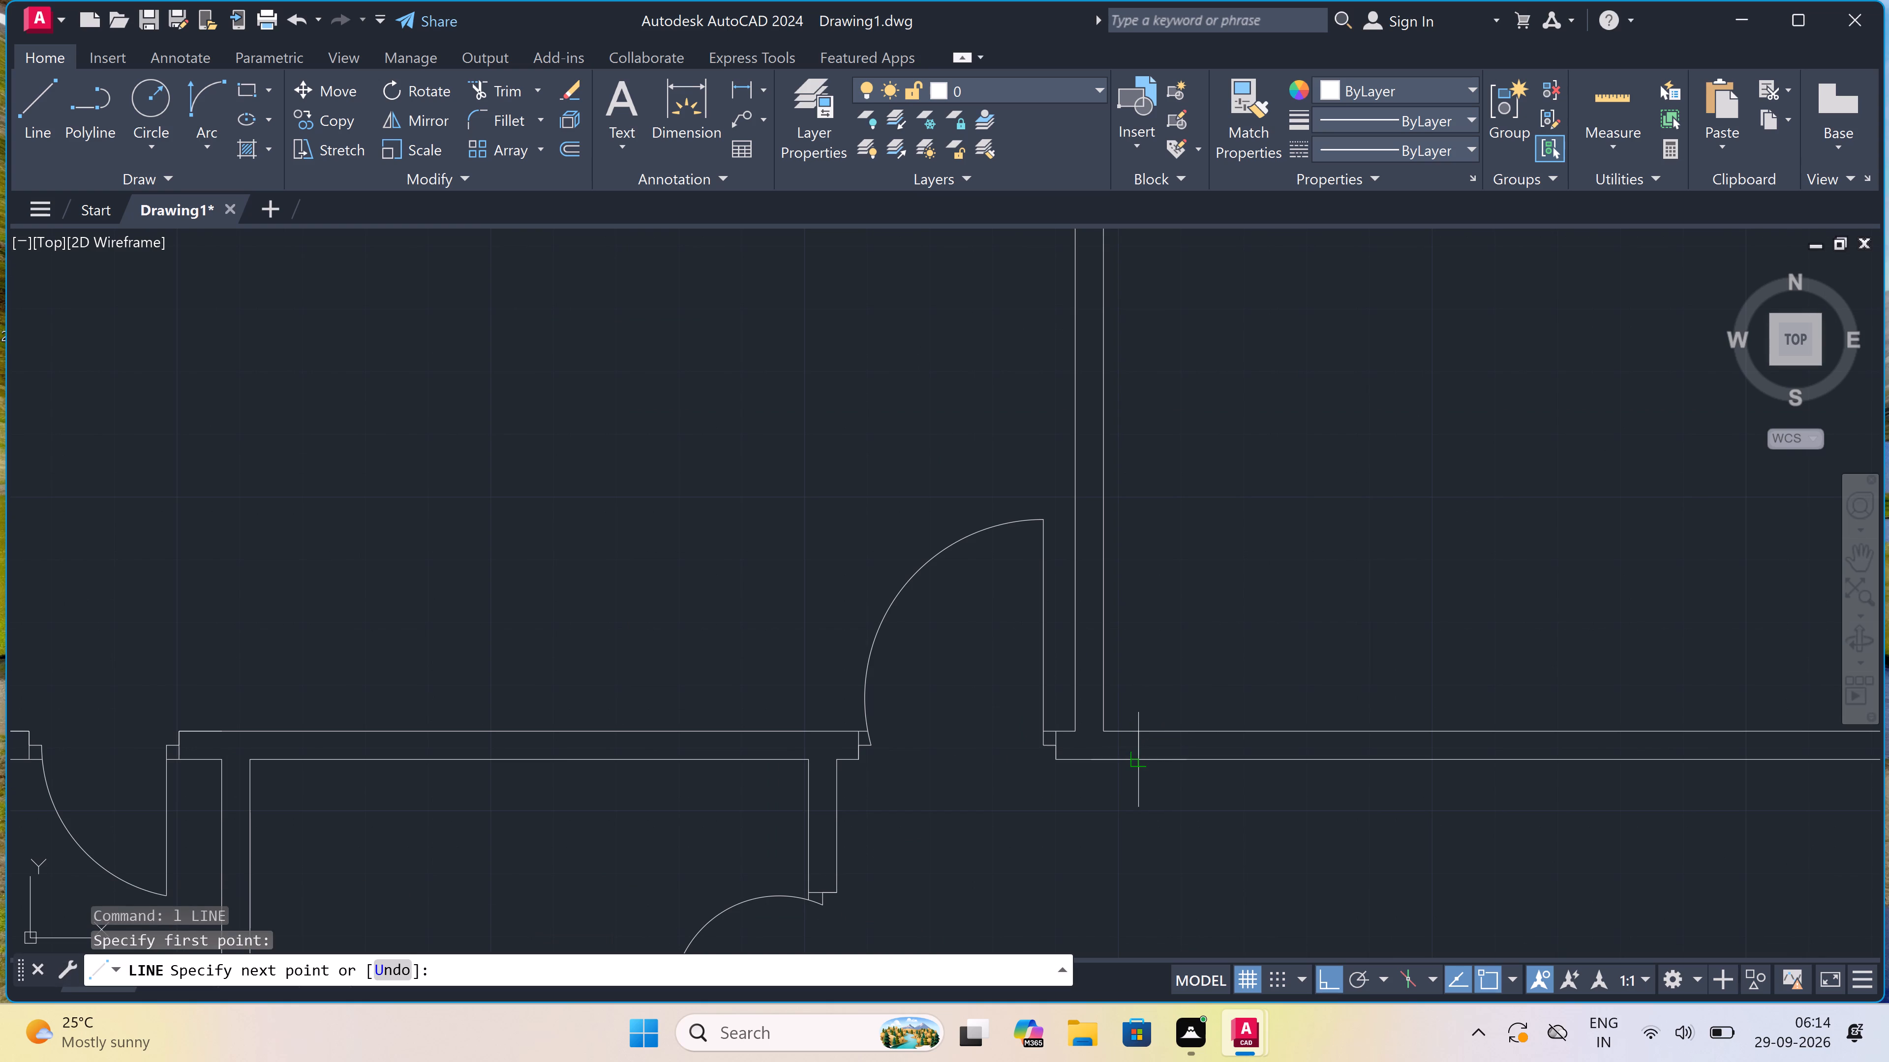
pyautogui.click(1139, 754)
pyautogui.click(1139, 750)
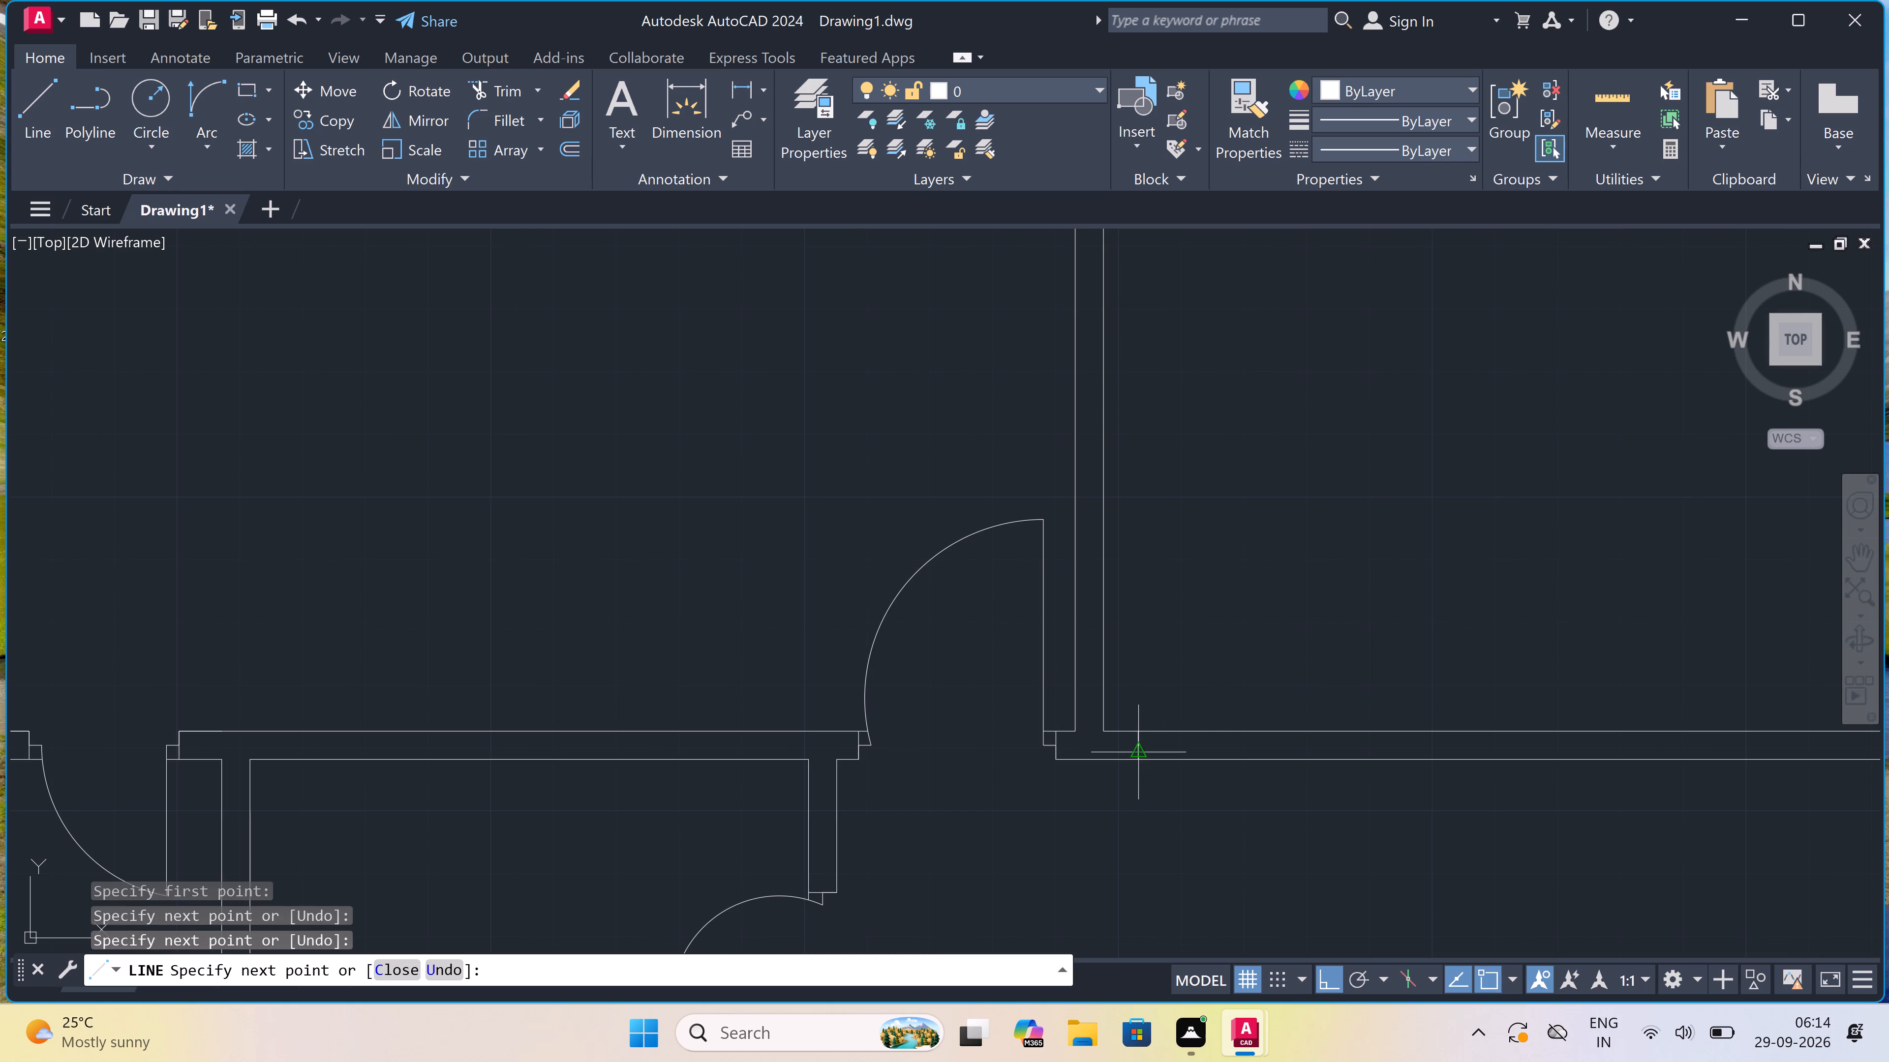
pyautogui.write('2"')
pyautogui.press('space')
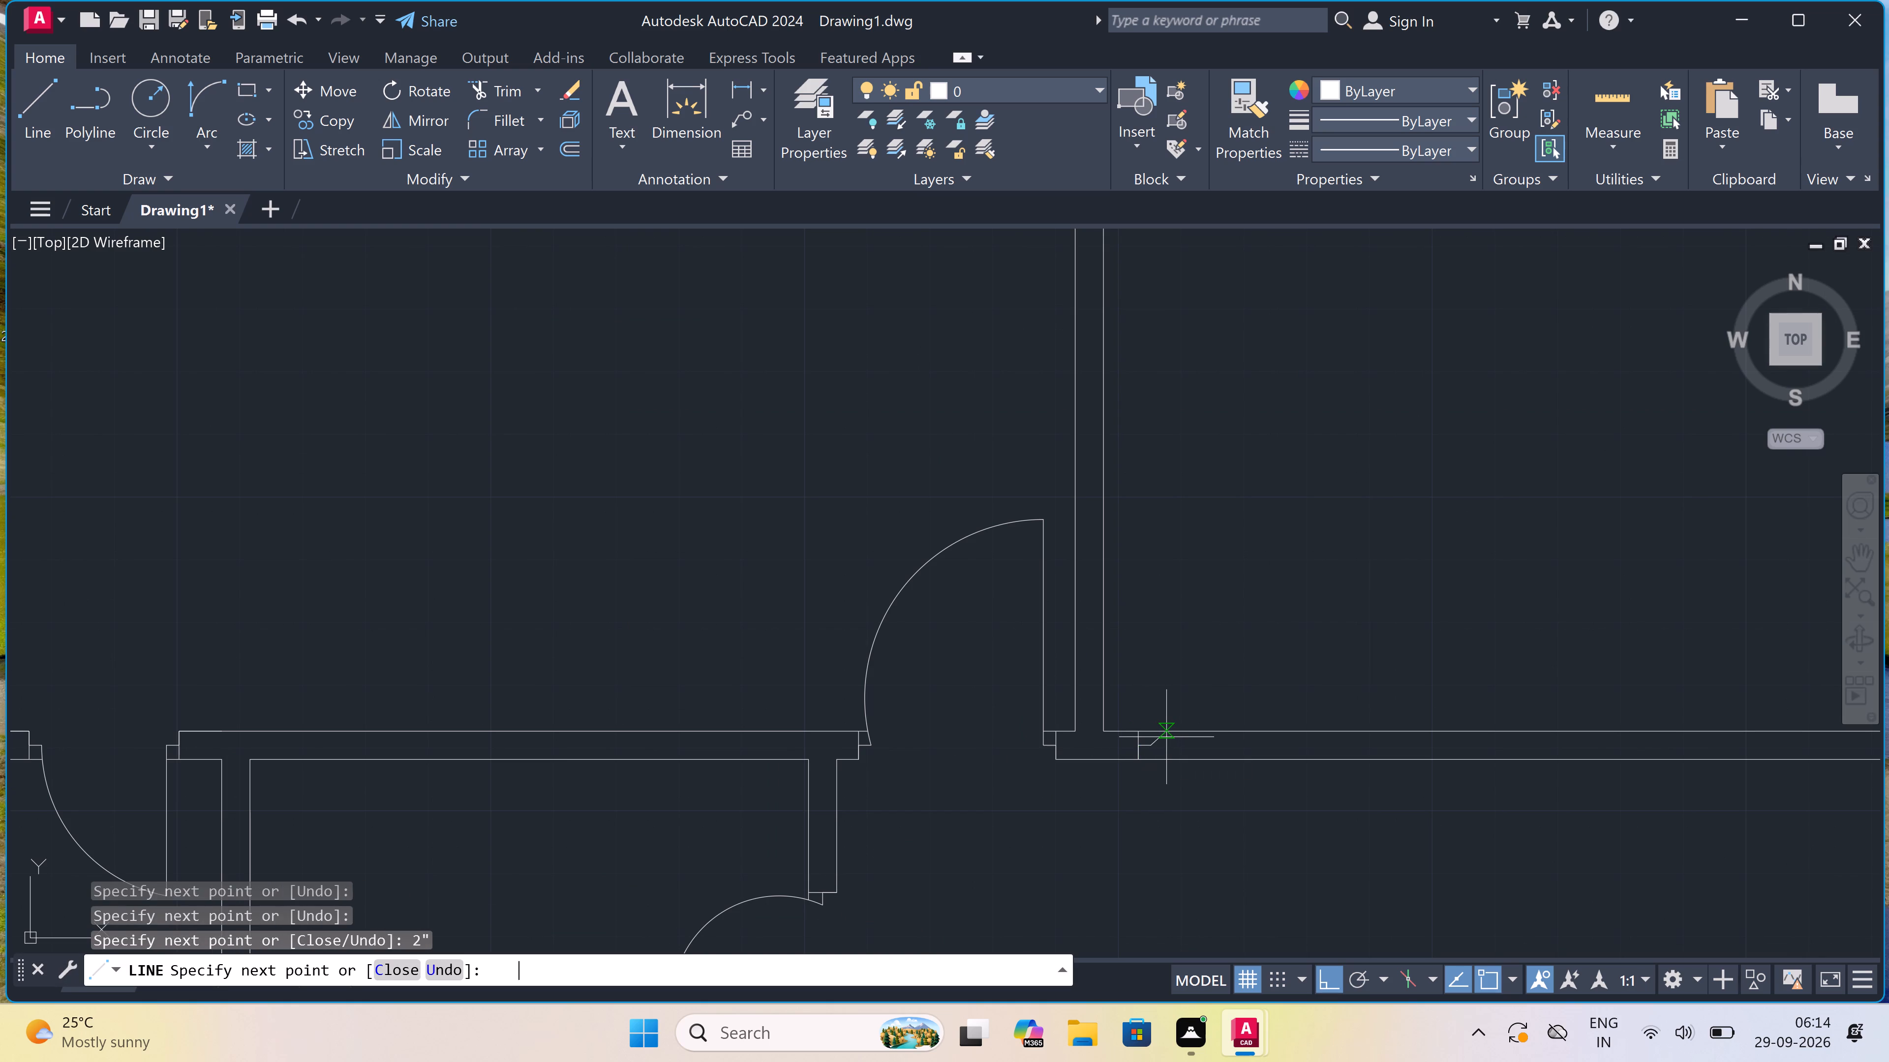
pyautogui.press('3')
pyautogui.write("'")
pyautogui.press('space')
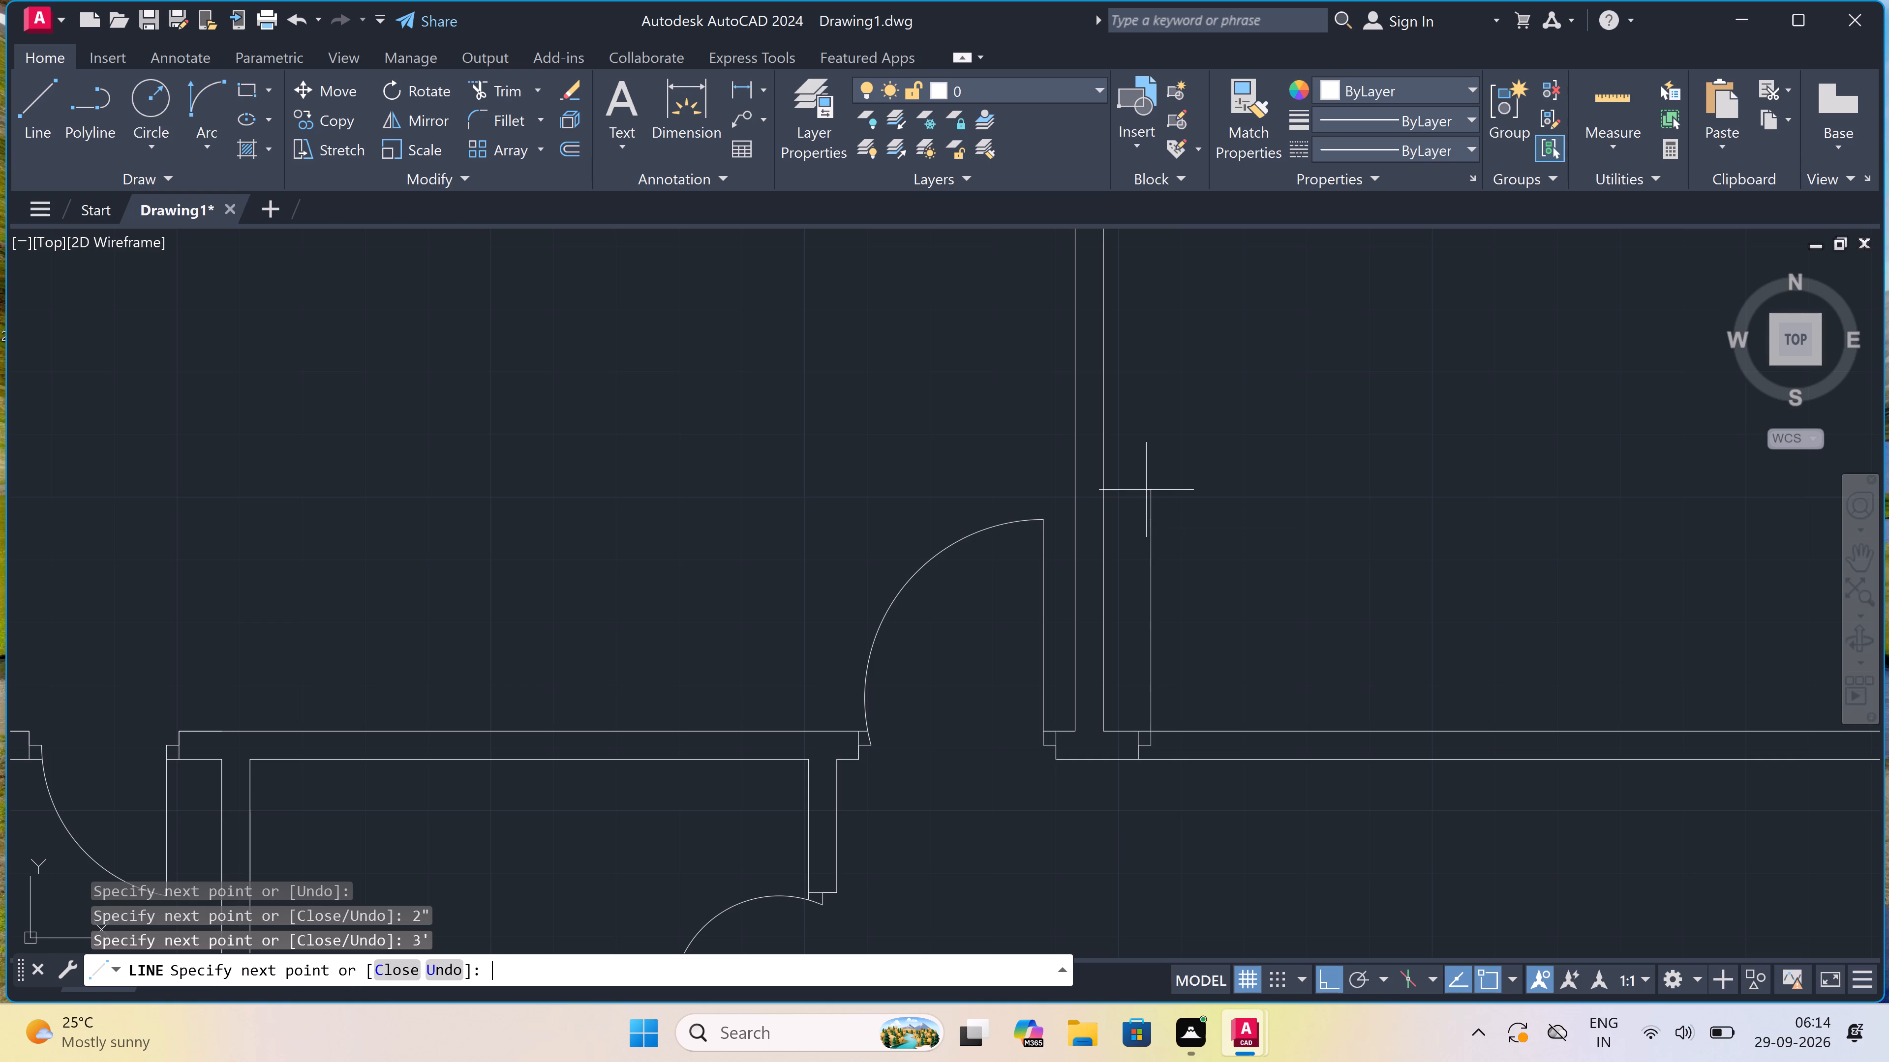
pyautogui.press('Escape')
# Draw the second door's opposite jamb line across the long horizontal wall, with a 2" stop pointing into the opening.
pyautogui.press('space')
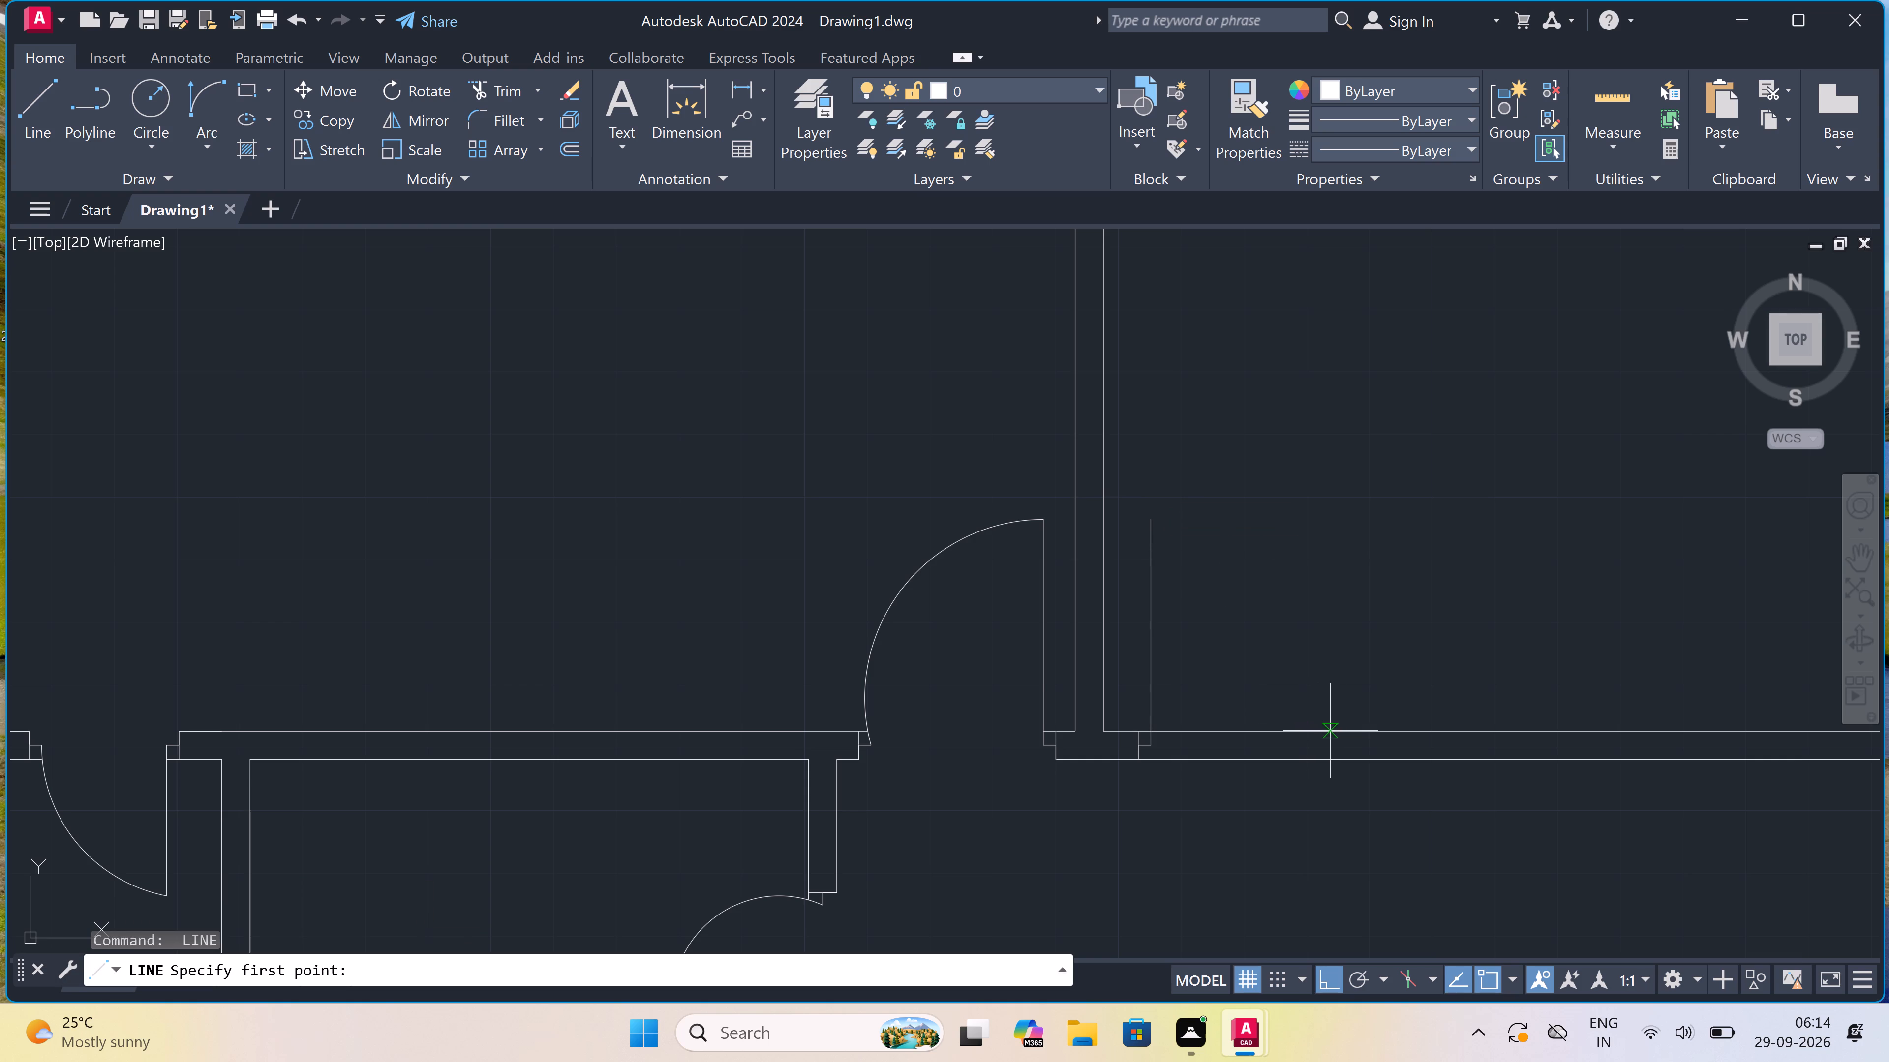
pyautogui.click(1345, 729)
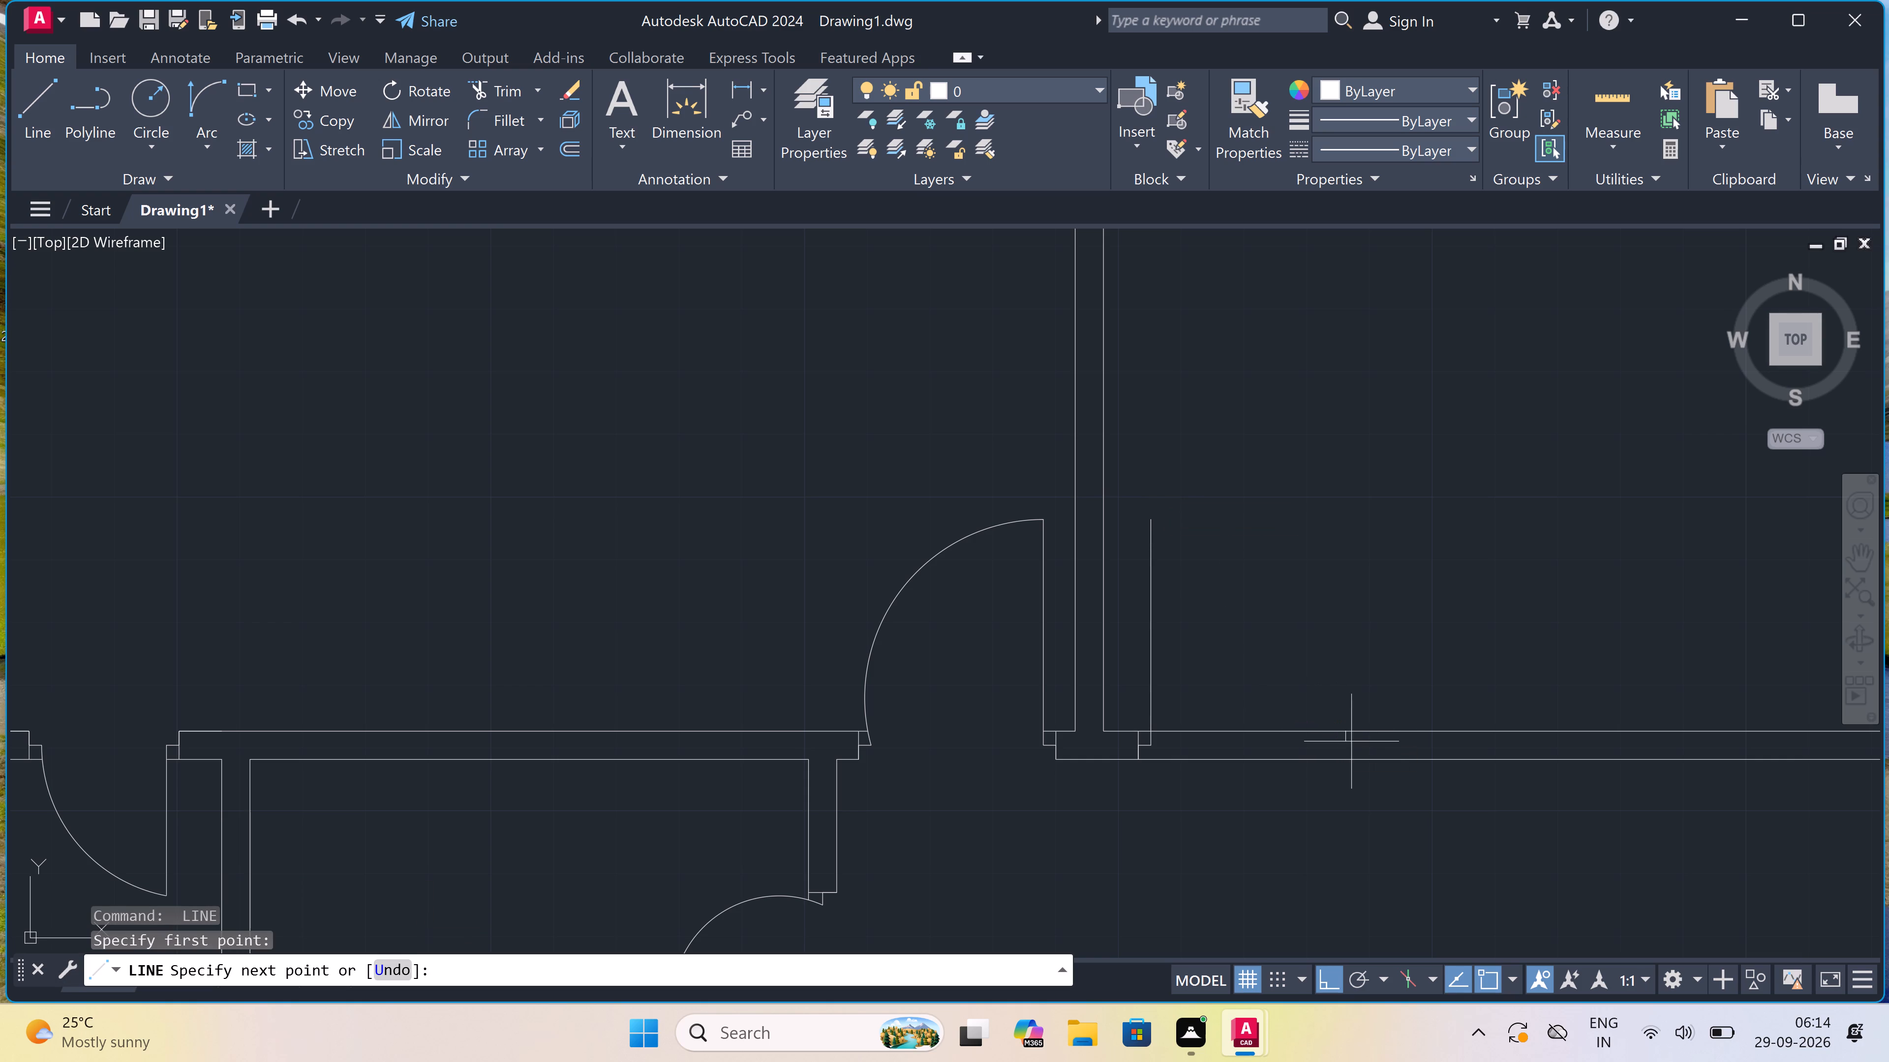
pyautogui.click(1352, 760)
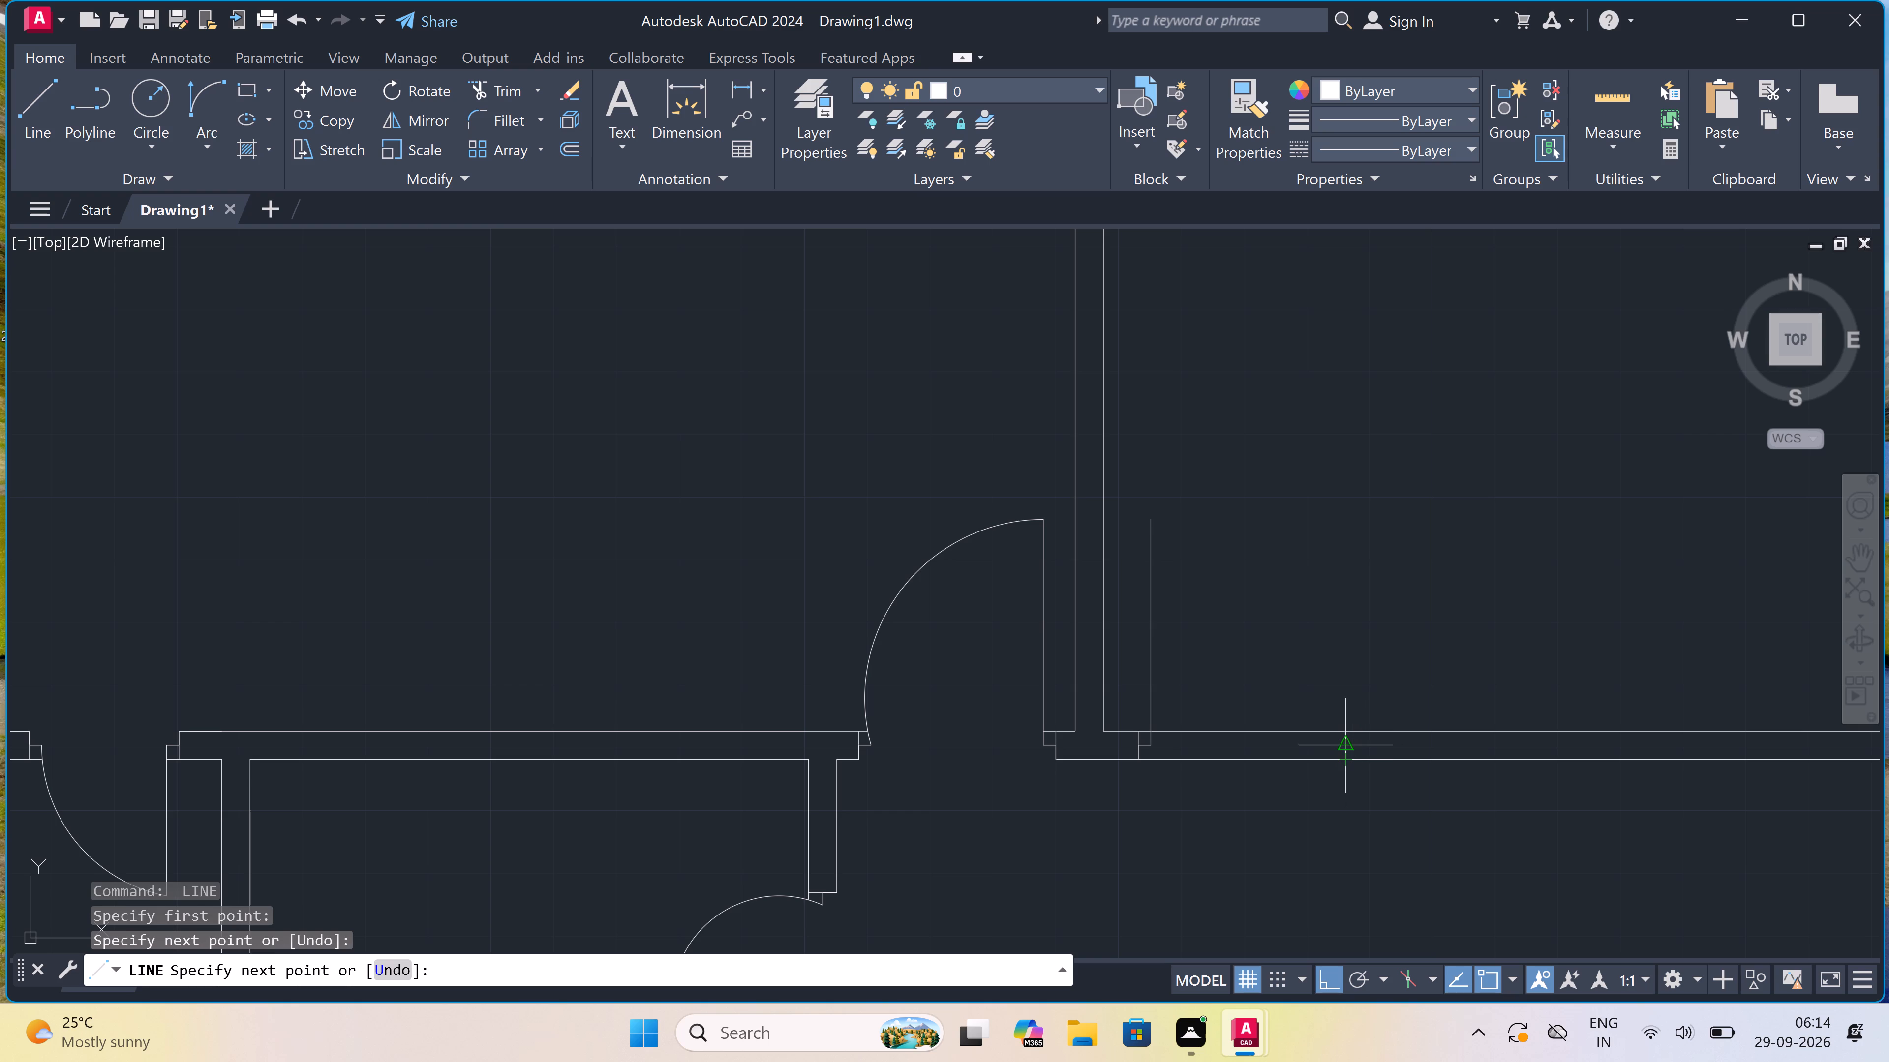
pyautogui.click(1352, 744)
pyautogui.write('2"')
pyautogui.press('space')
pyautogui.press('Escape')
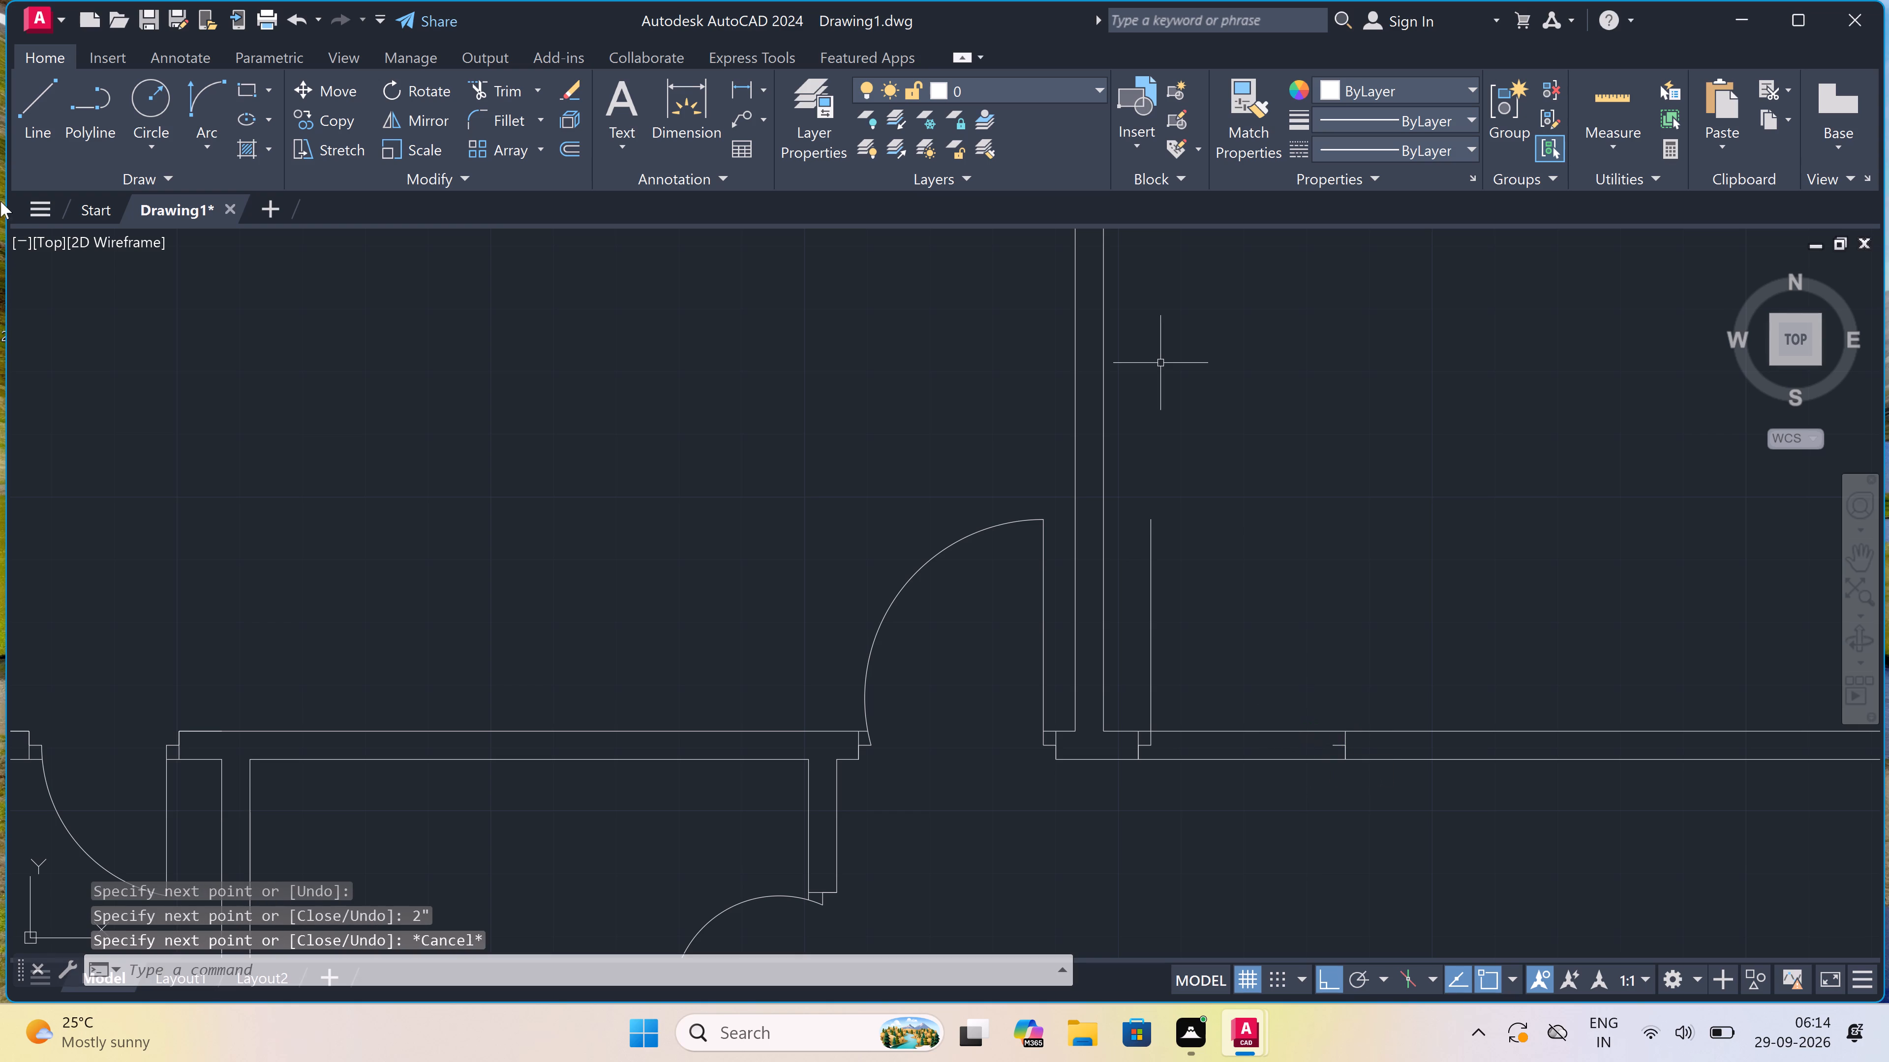
# Draw the second door's swing arc from the top of its leaf to the end of the opposite stop.
pyautogui.click(203, 108)
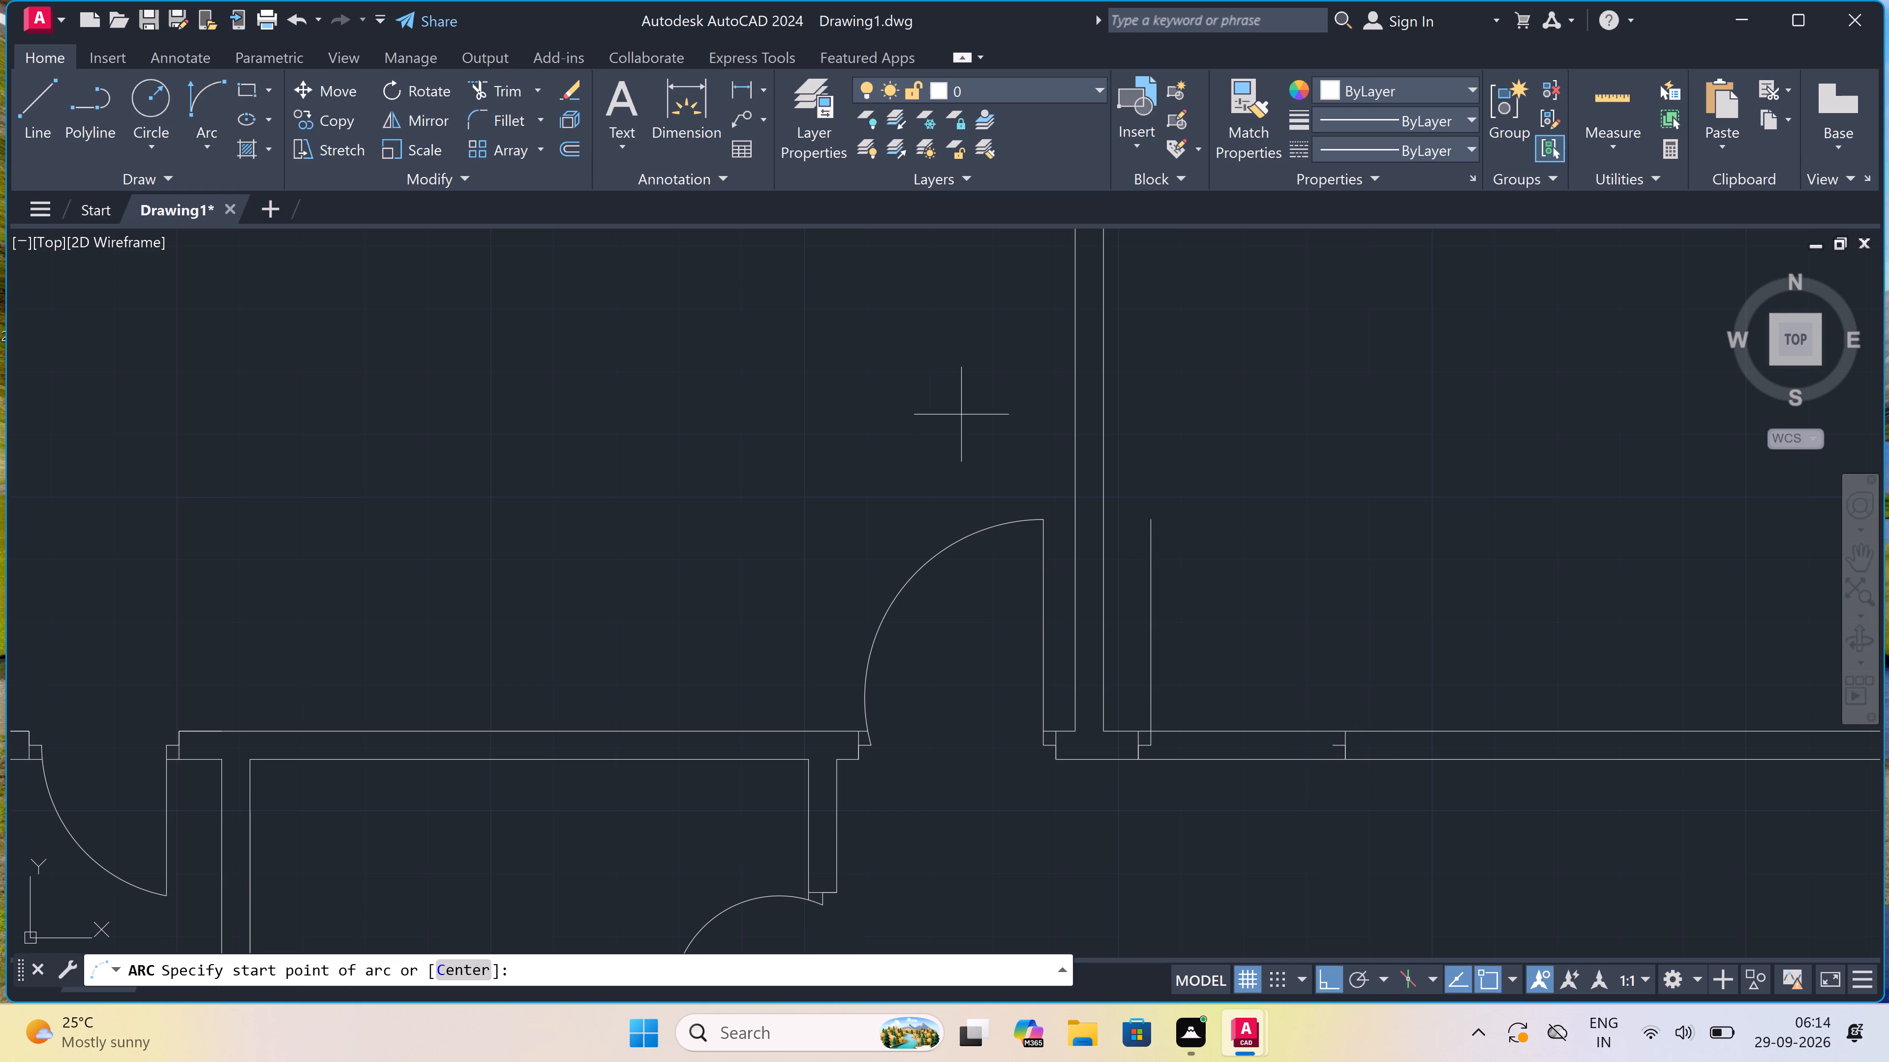
pyautogui.click(1146, 512)
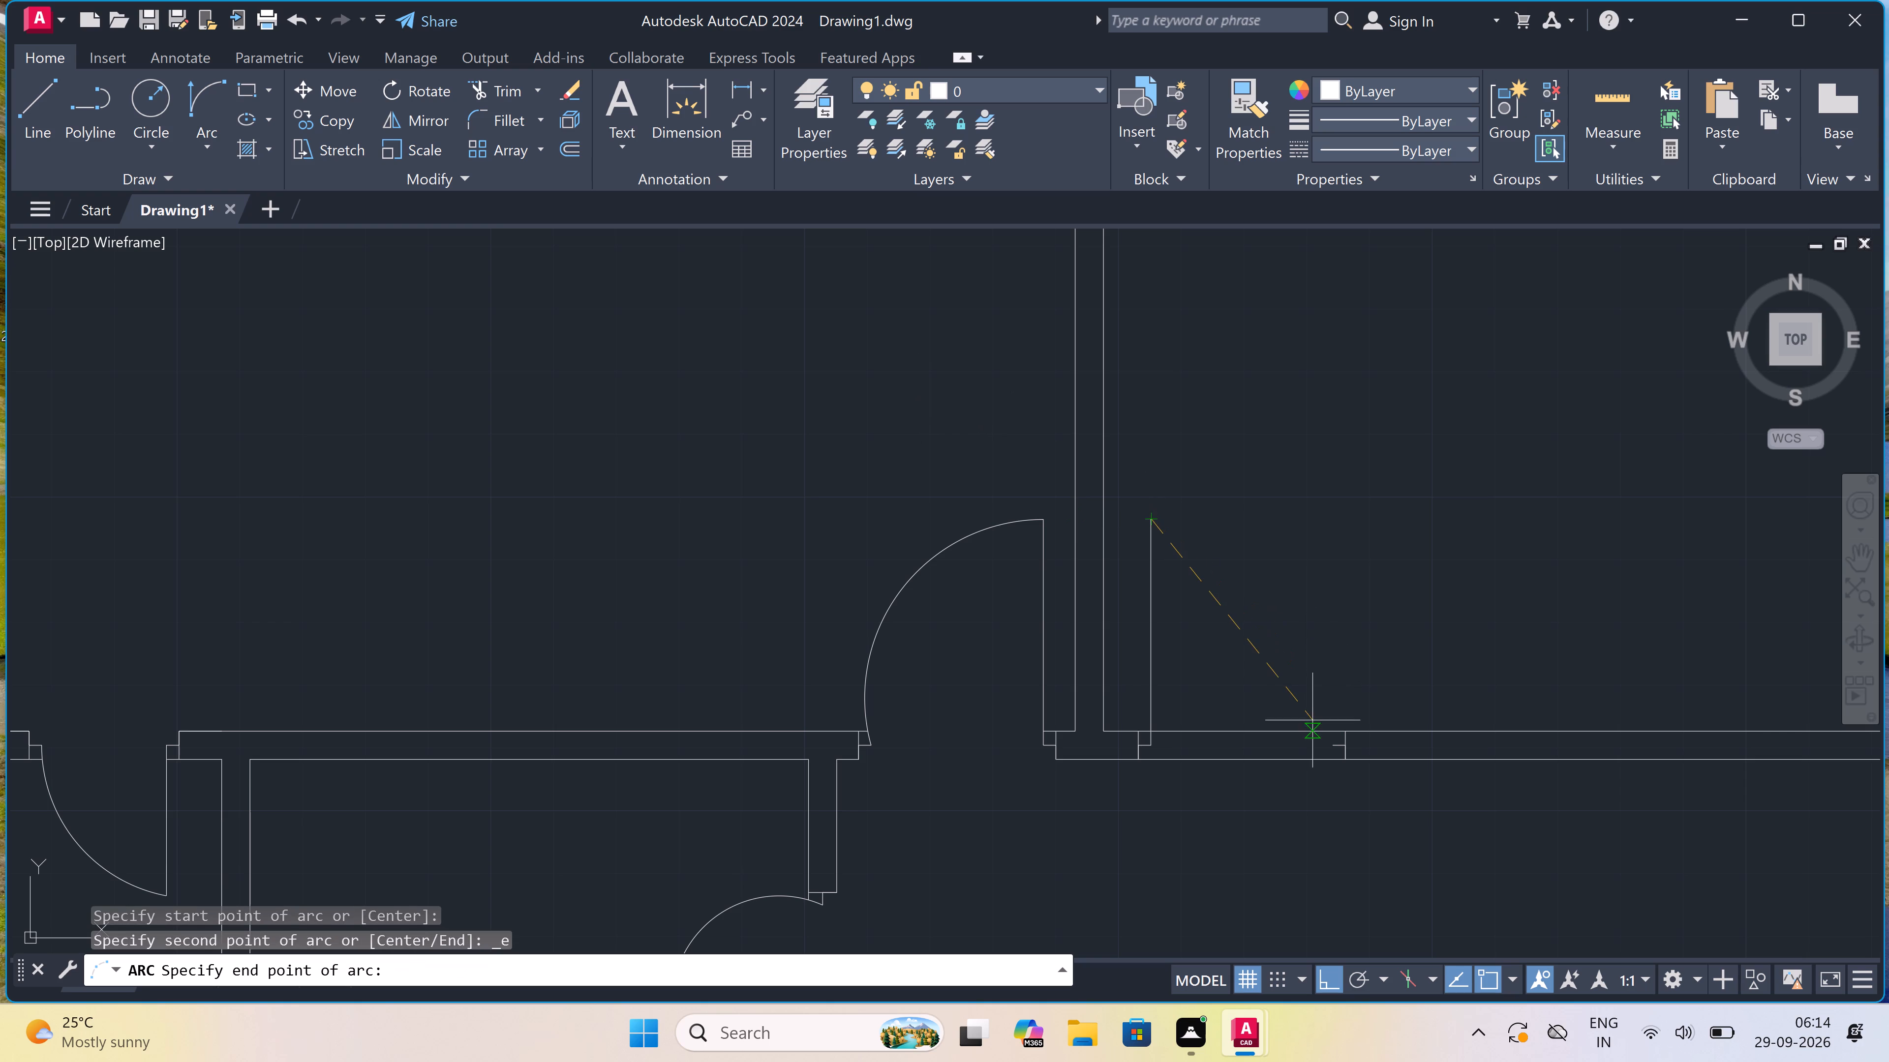
pyautogui.click(1330, 744)
pyautogui.click(1345, 670)
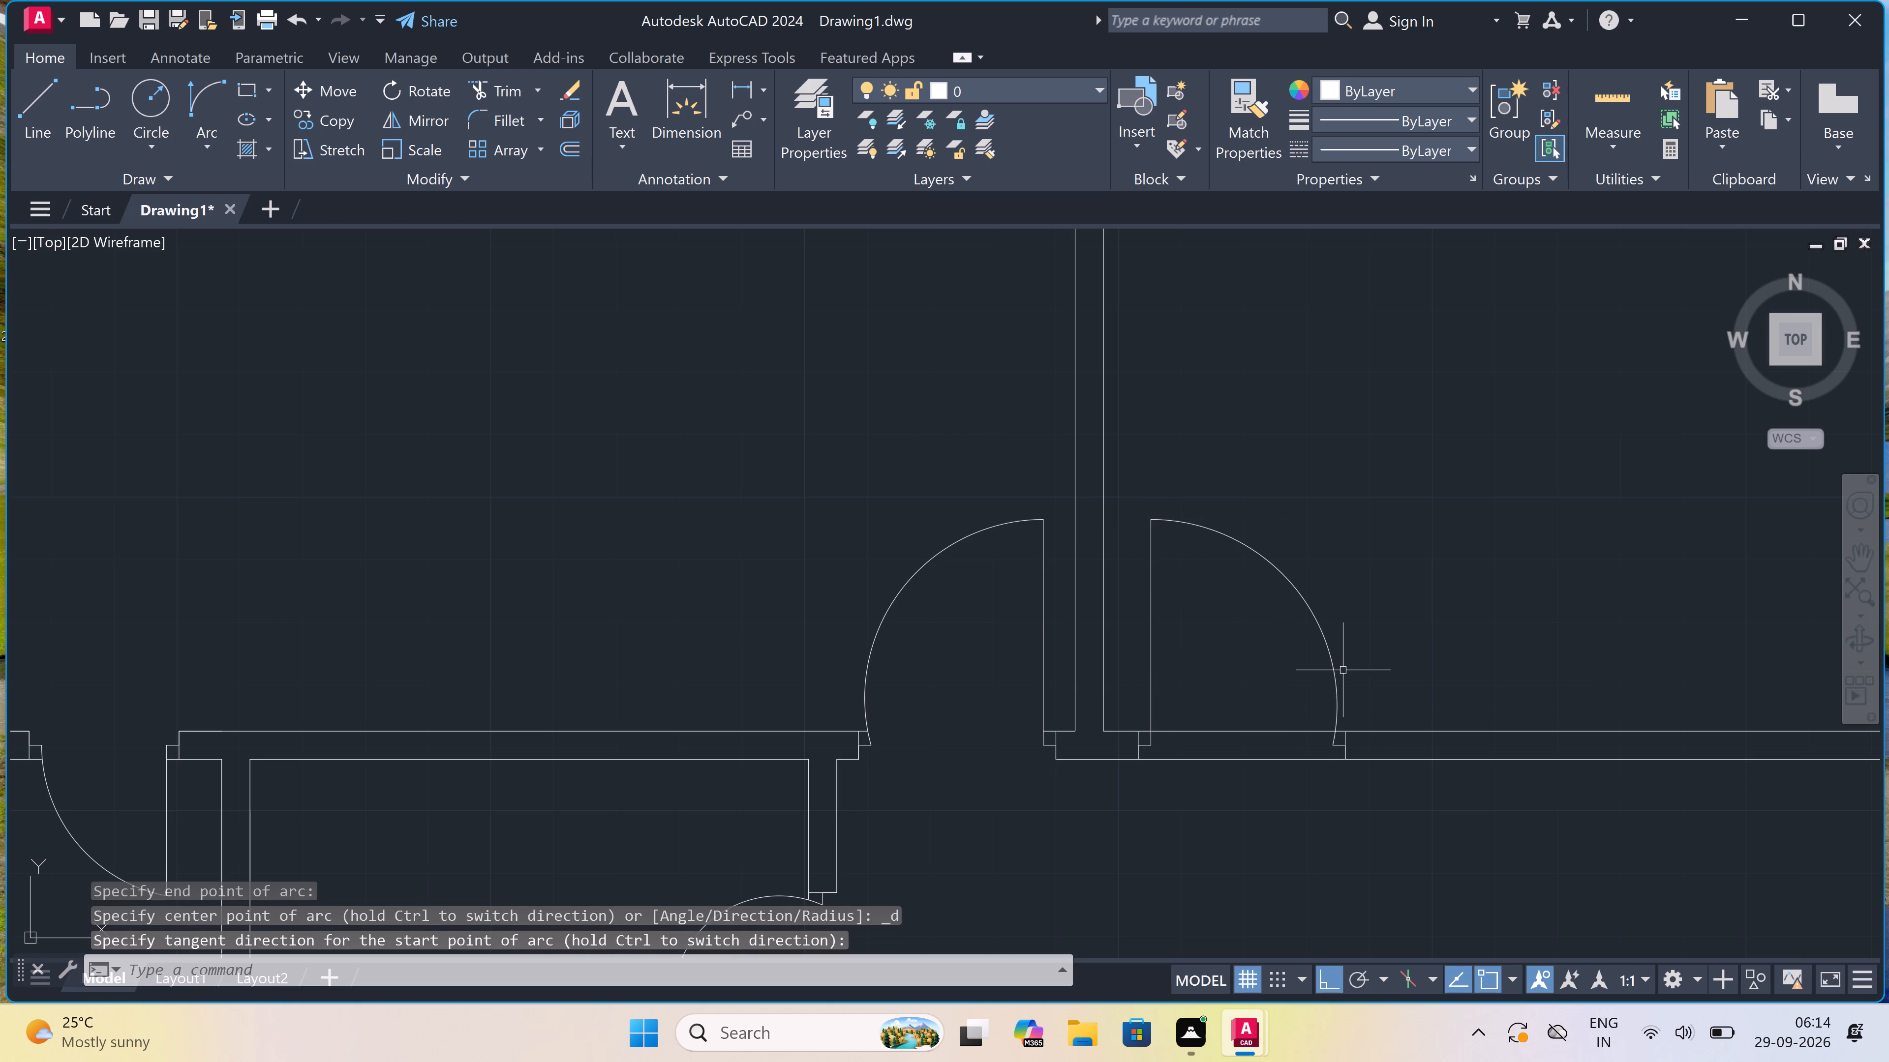
# Trim both long horizontal wall lines across the second door opening, right of the first partition.
pyautogui.write('tr')
pyautogui.press('space')
pyautogui.click(1272, 699)
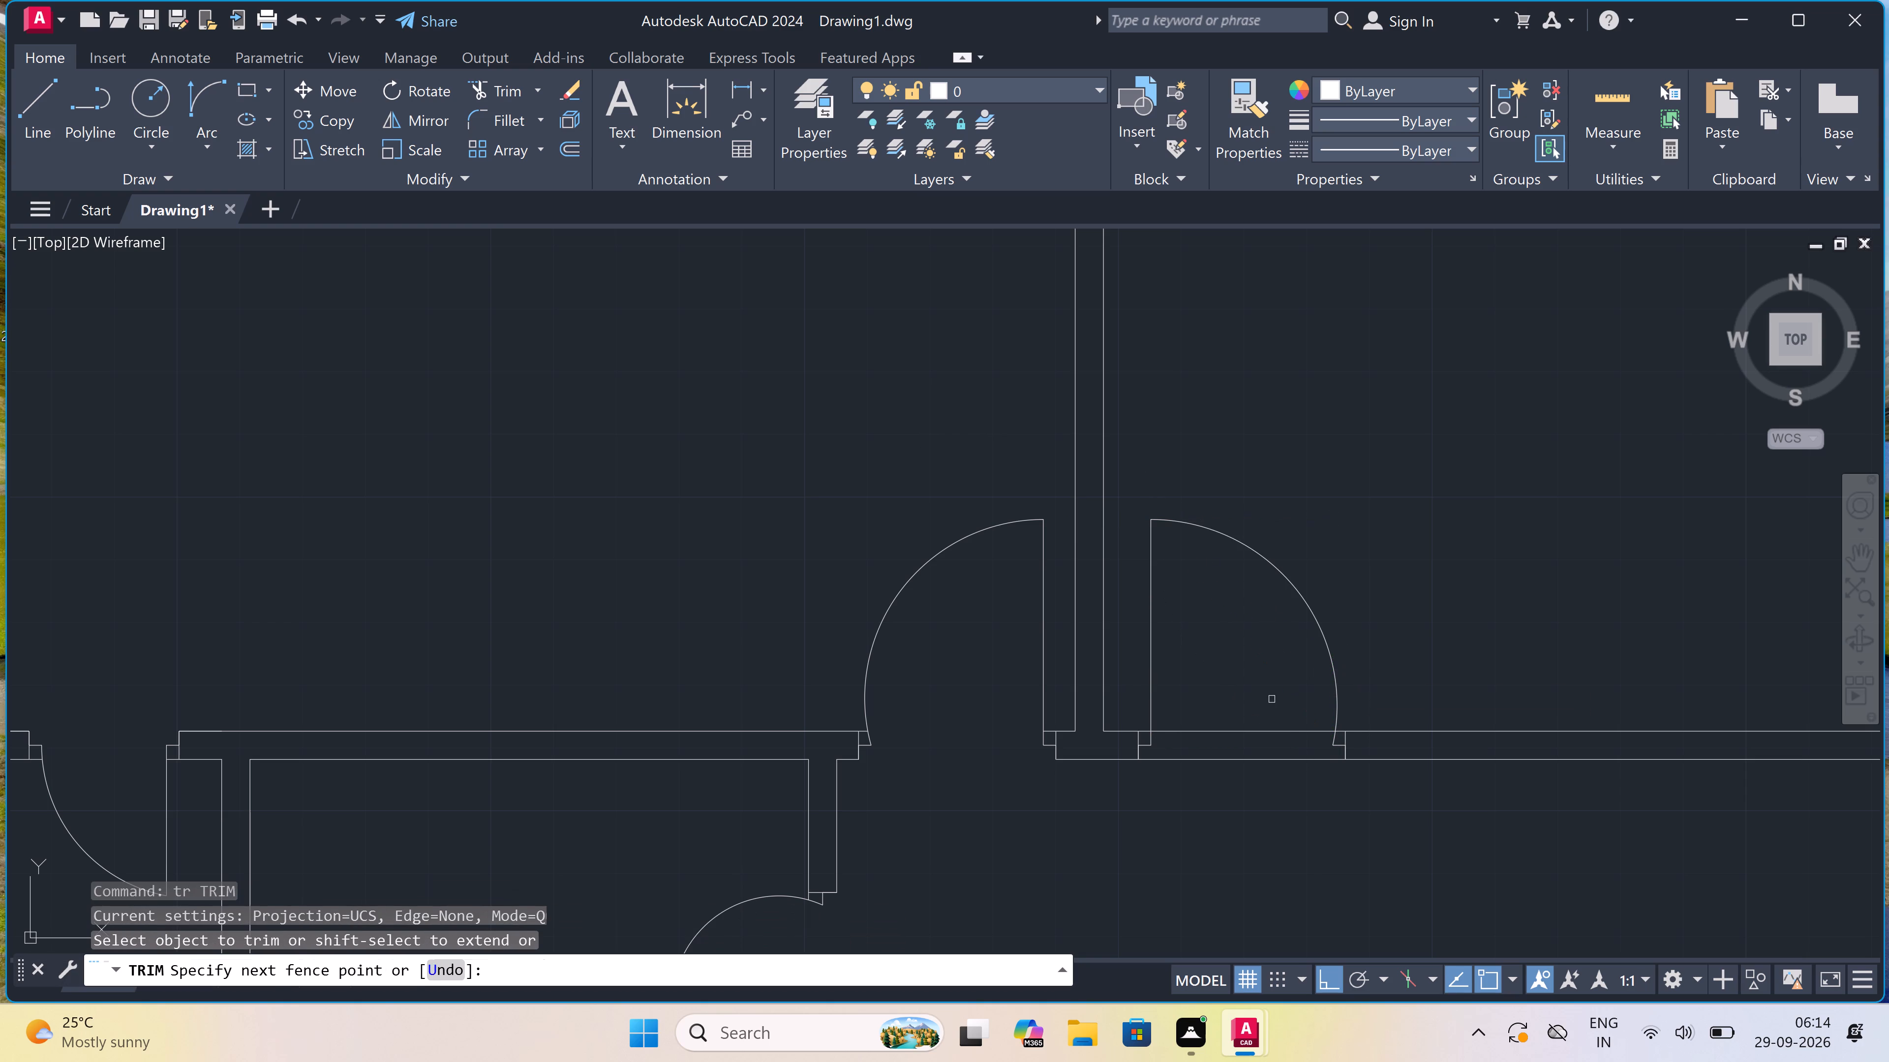
pyautogui.click(1236, 808)
# Trim the first partition's lines inside the top wall and the inner wall line between them to open the junction.
pyautogui.scroll(-4, 1202, 747)
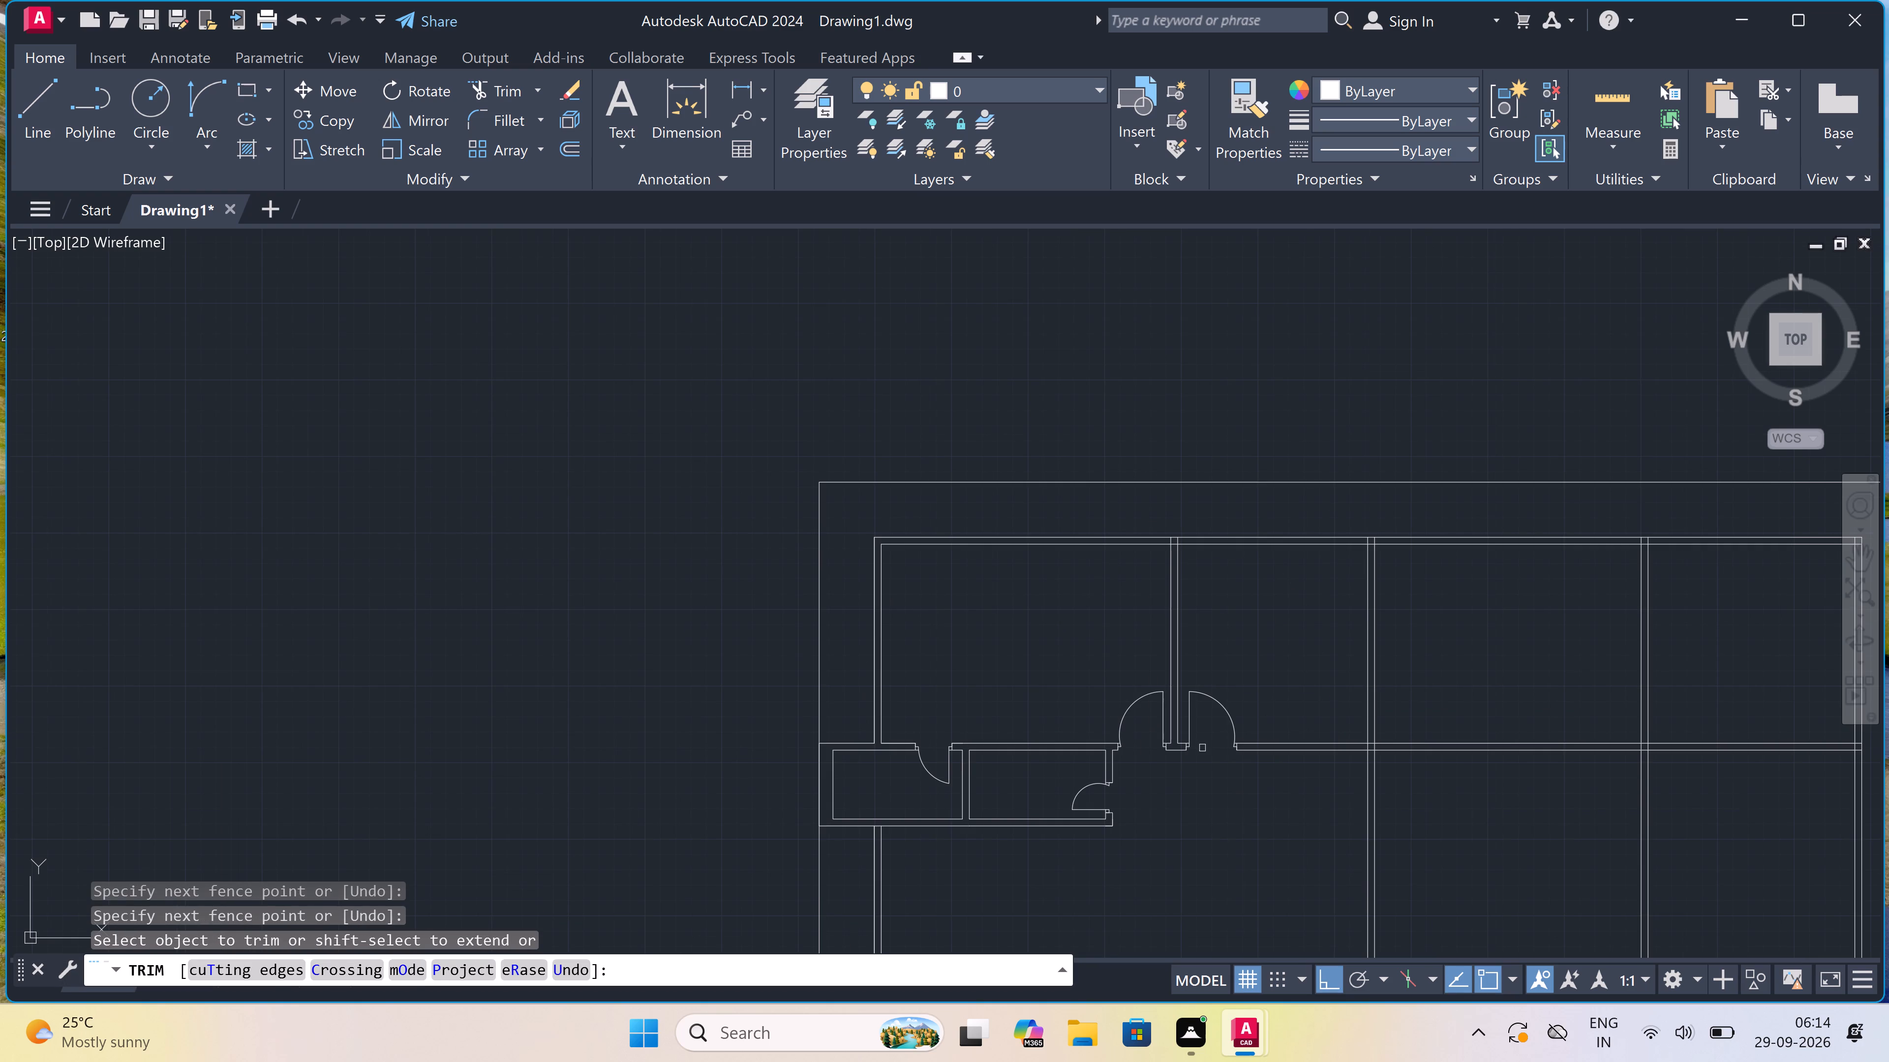
pyautogui.scroll(-2, 1201, 751)
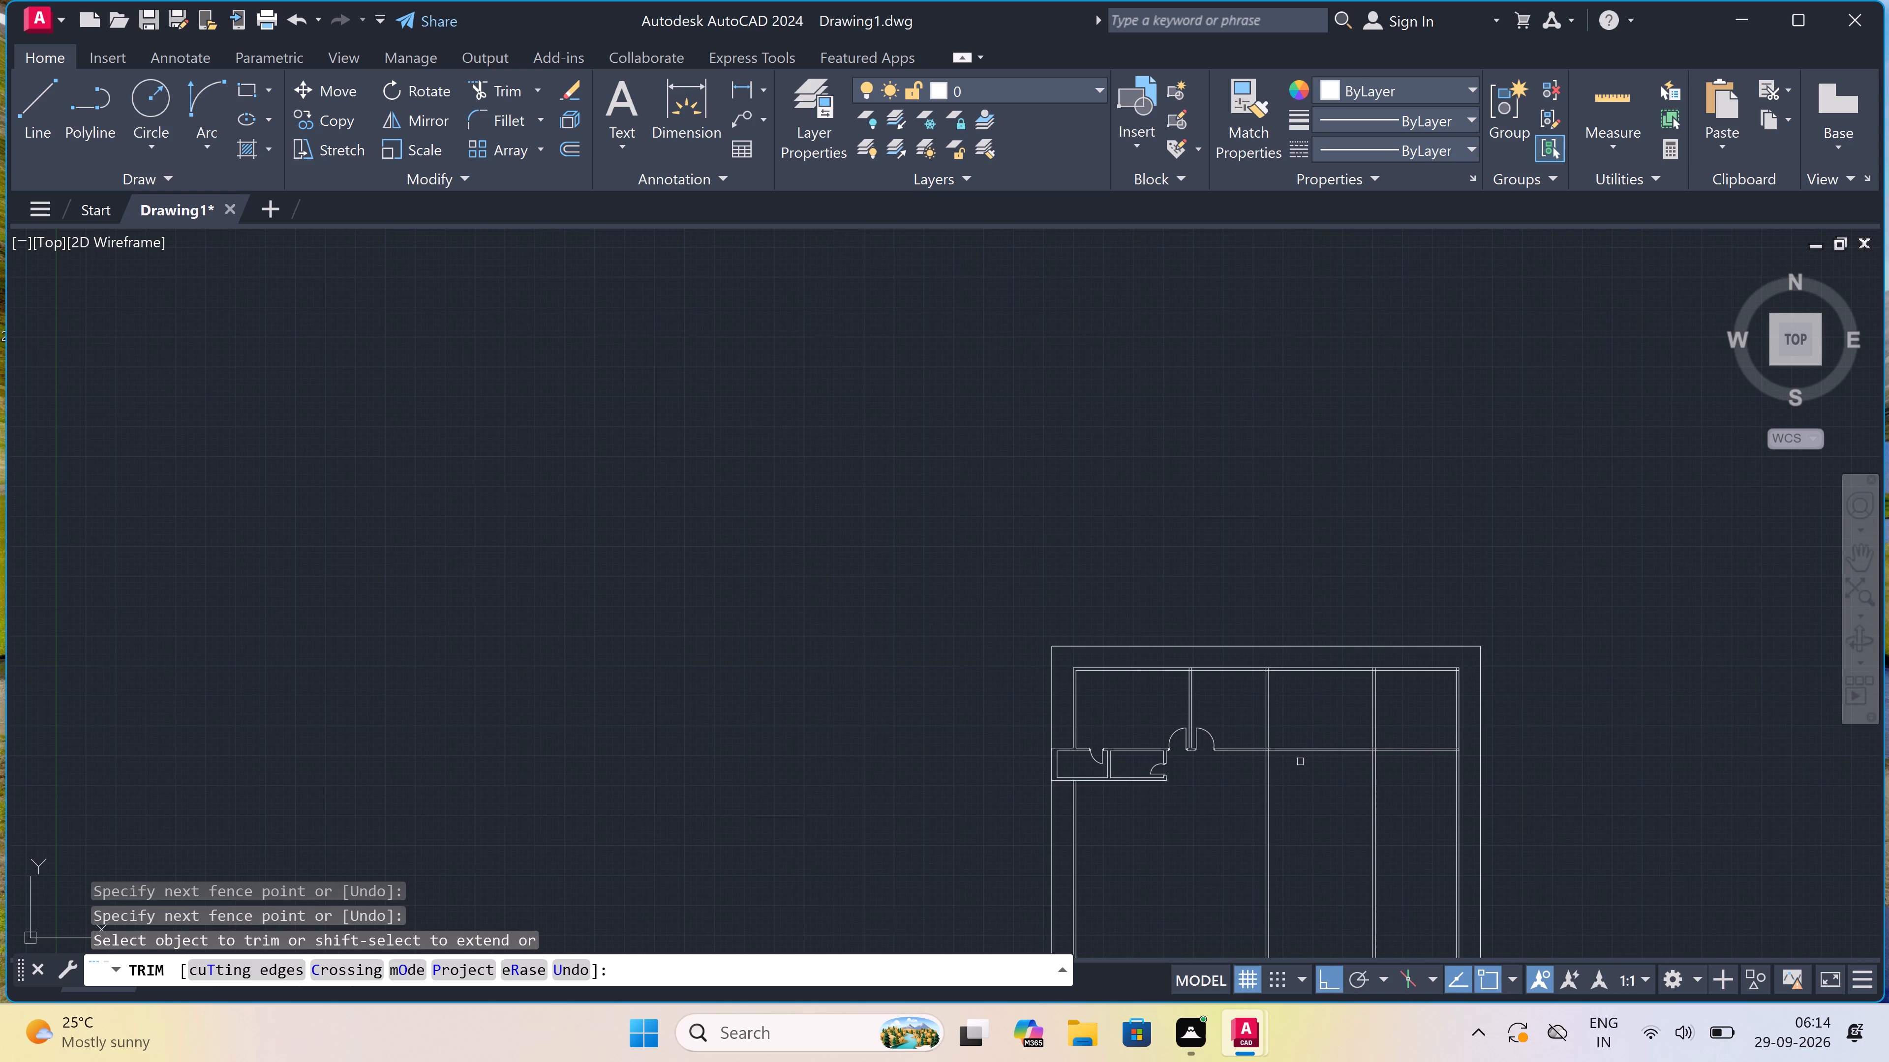
pyautogui.scroll(3, 1223, 762)
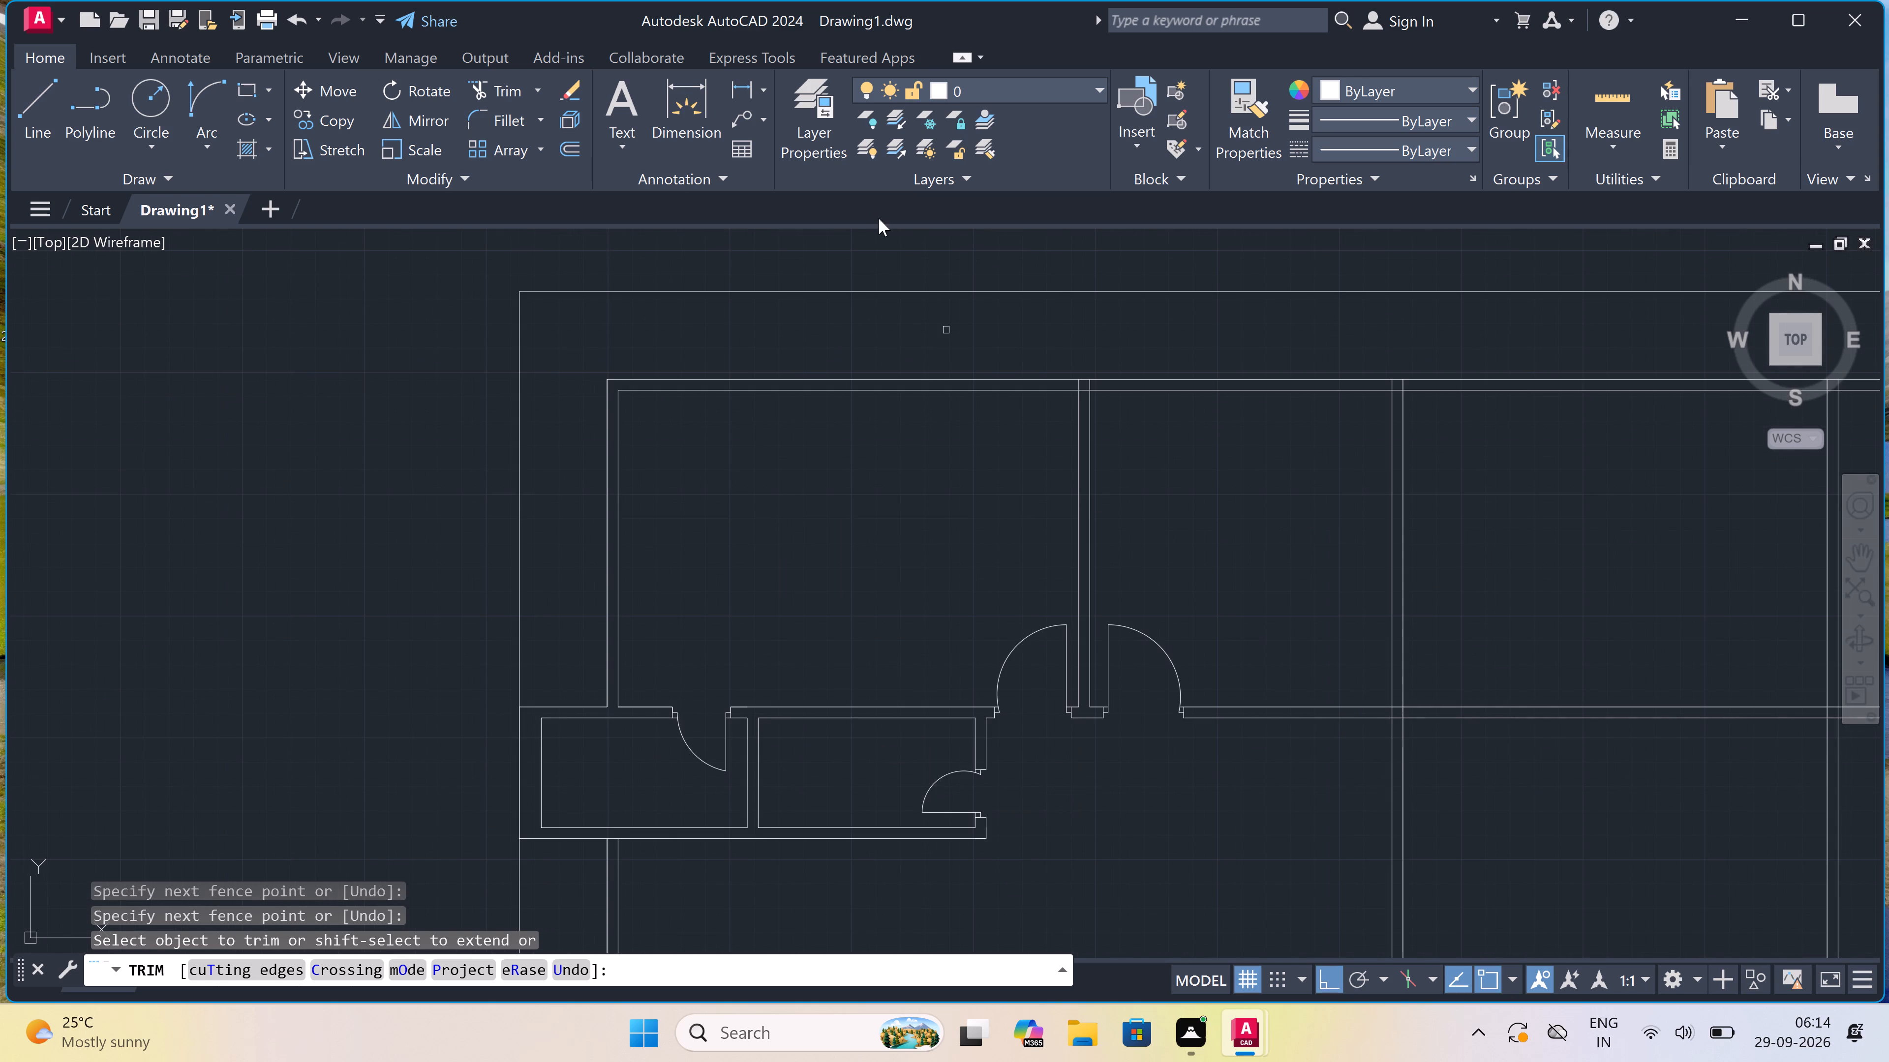
pyautogui.scroll(2, 1111, 355)
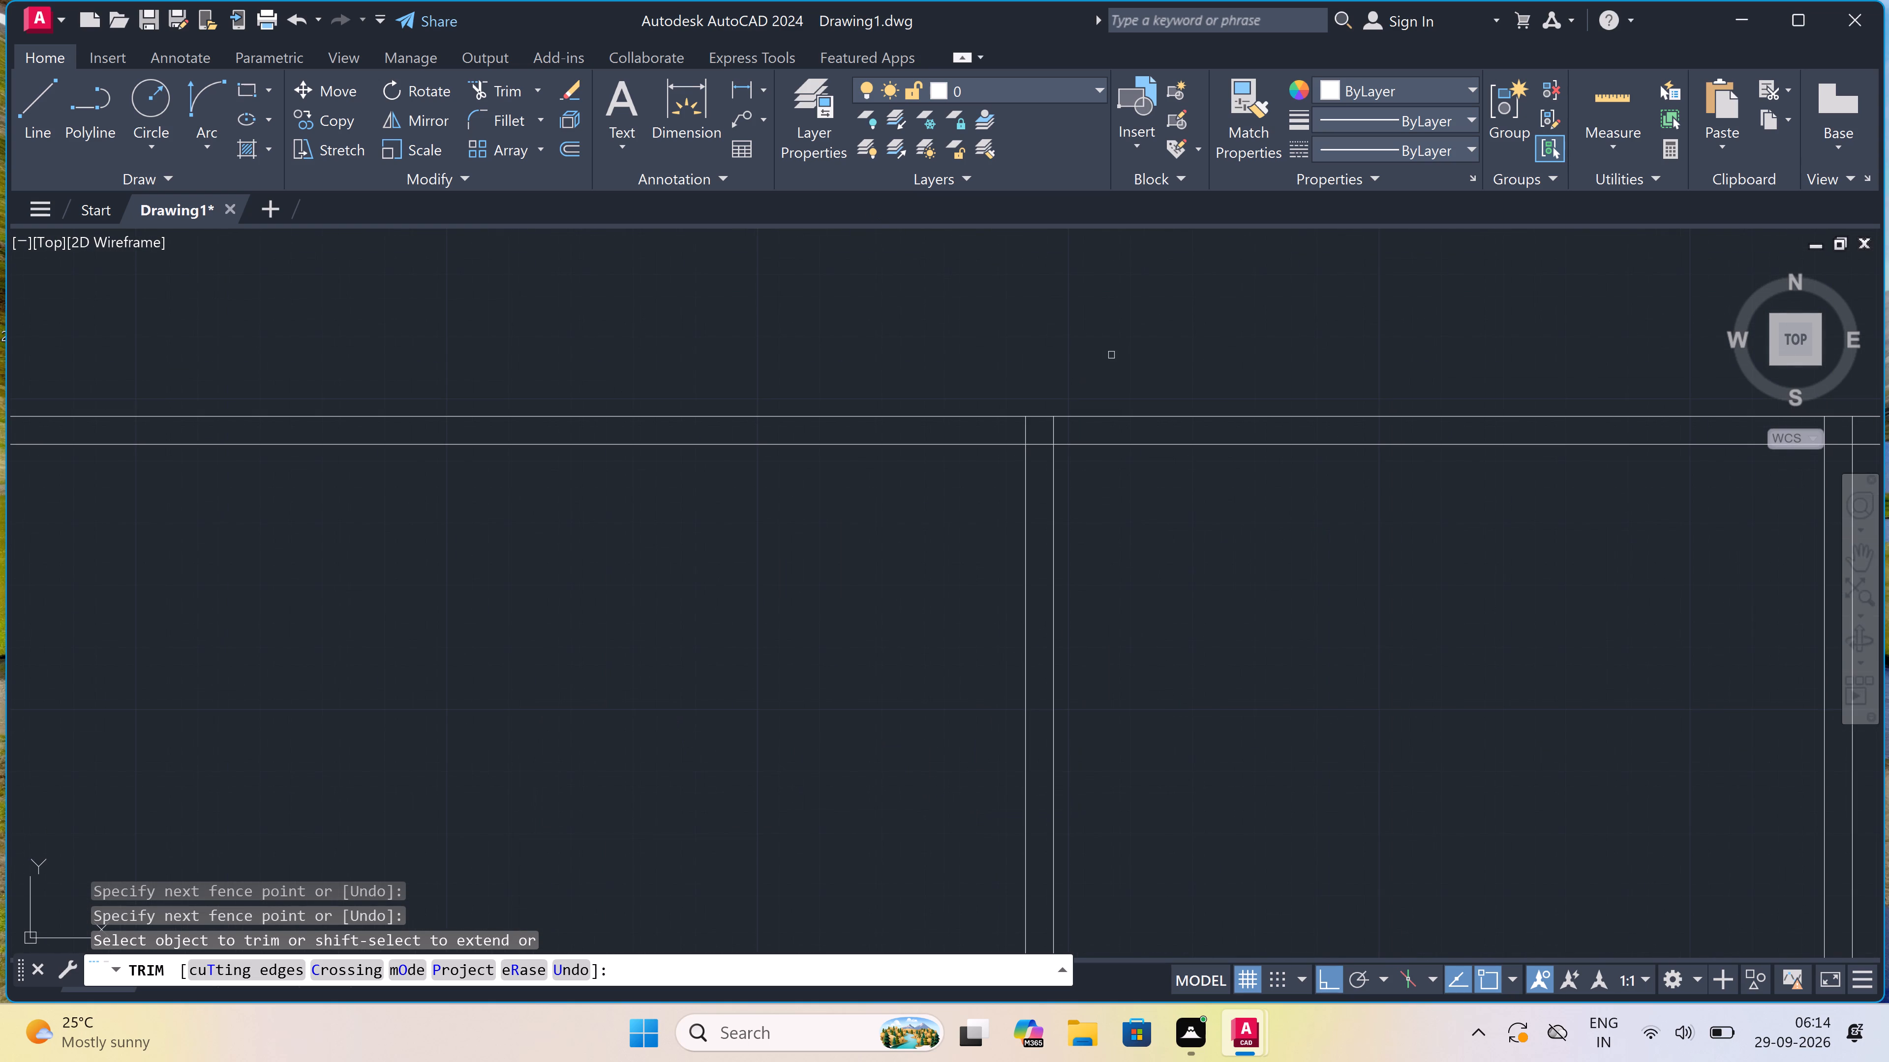
pyautogui.scroll(1, 1079, 404)
pyautogui.scroll(2, 1046, 441)
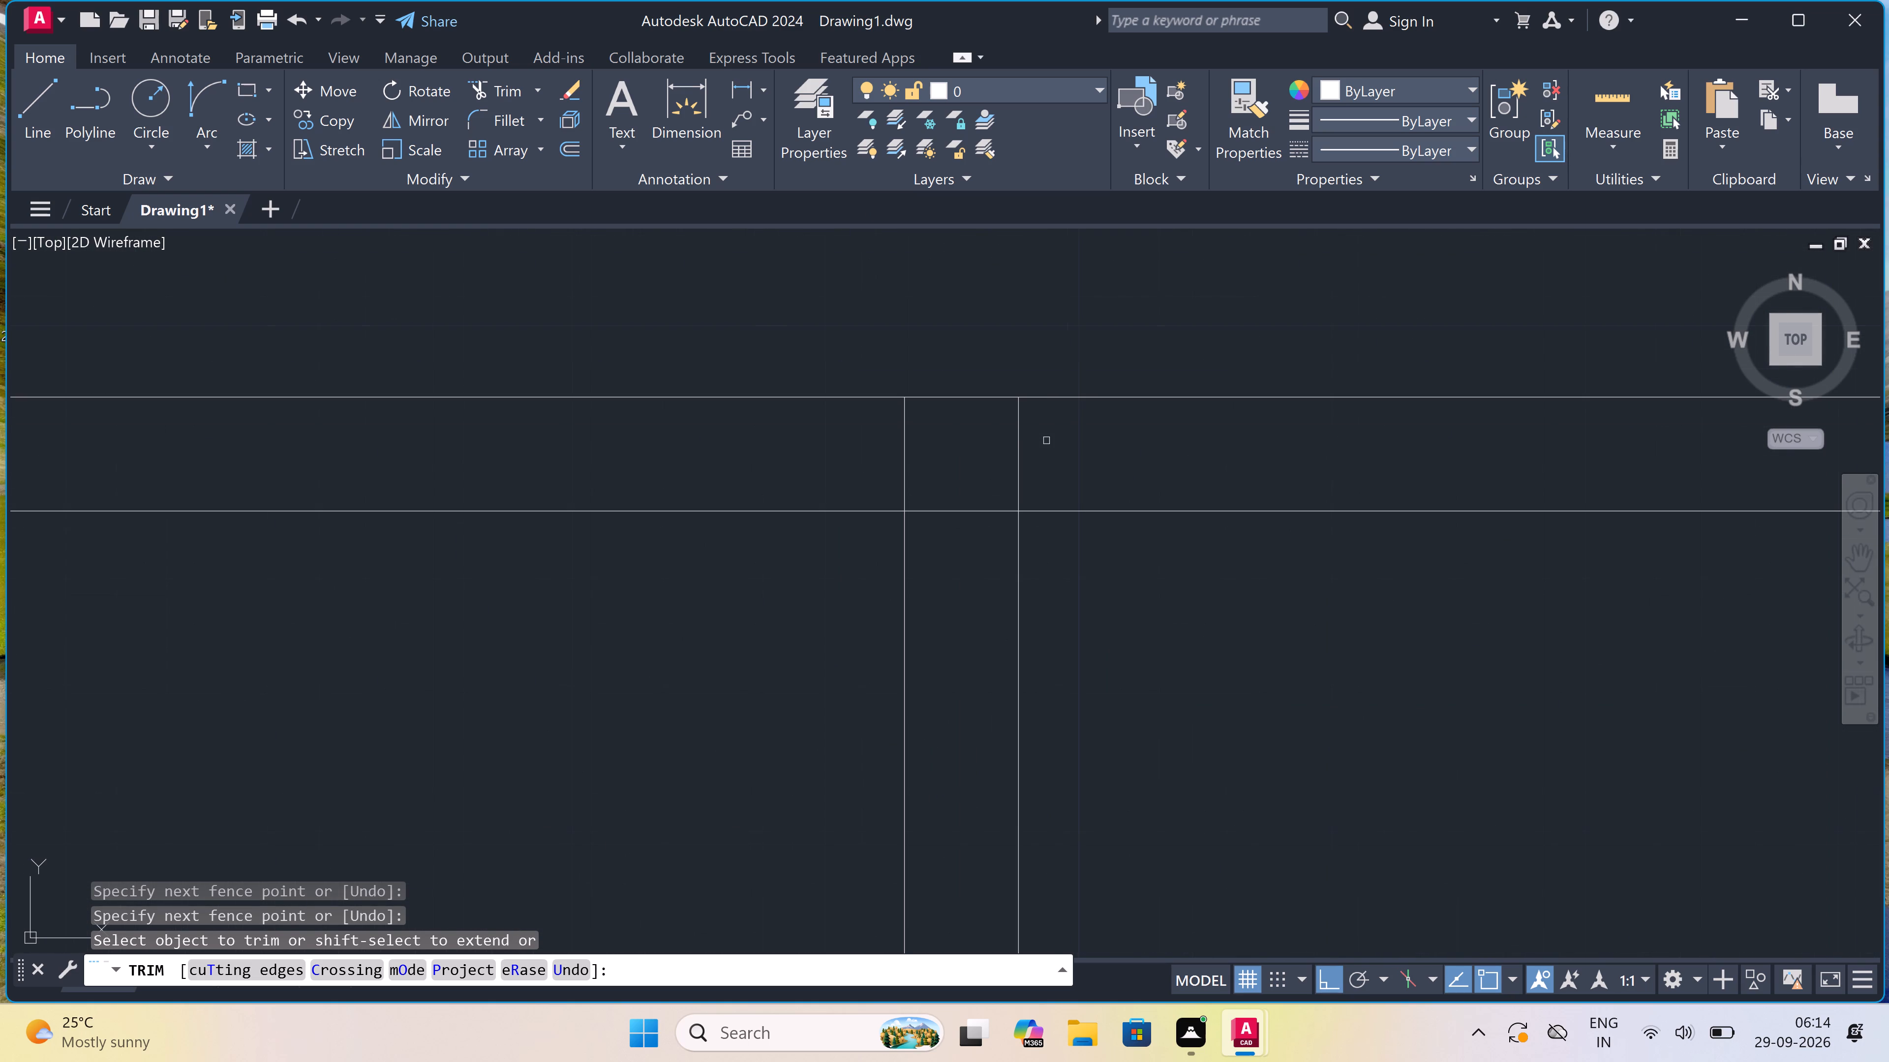
pyautogui.click(1046, 441)
pyautogui.click(890, 454)
pyautogui.click(932, 460)
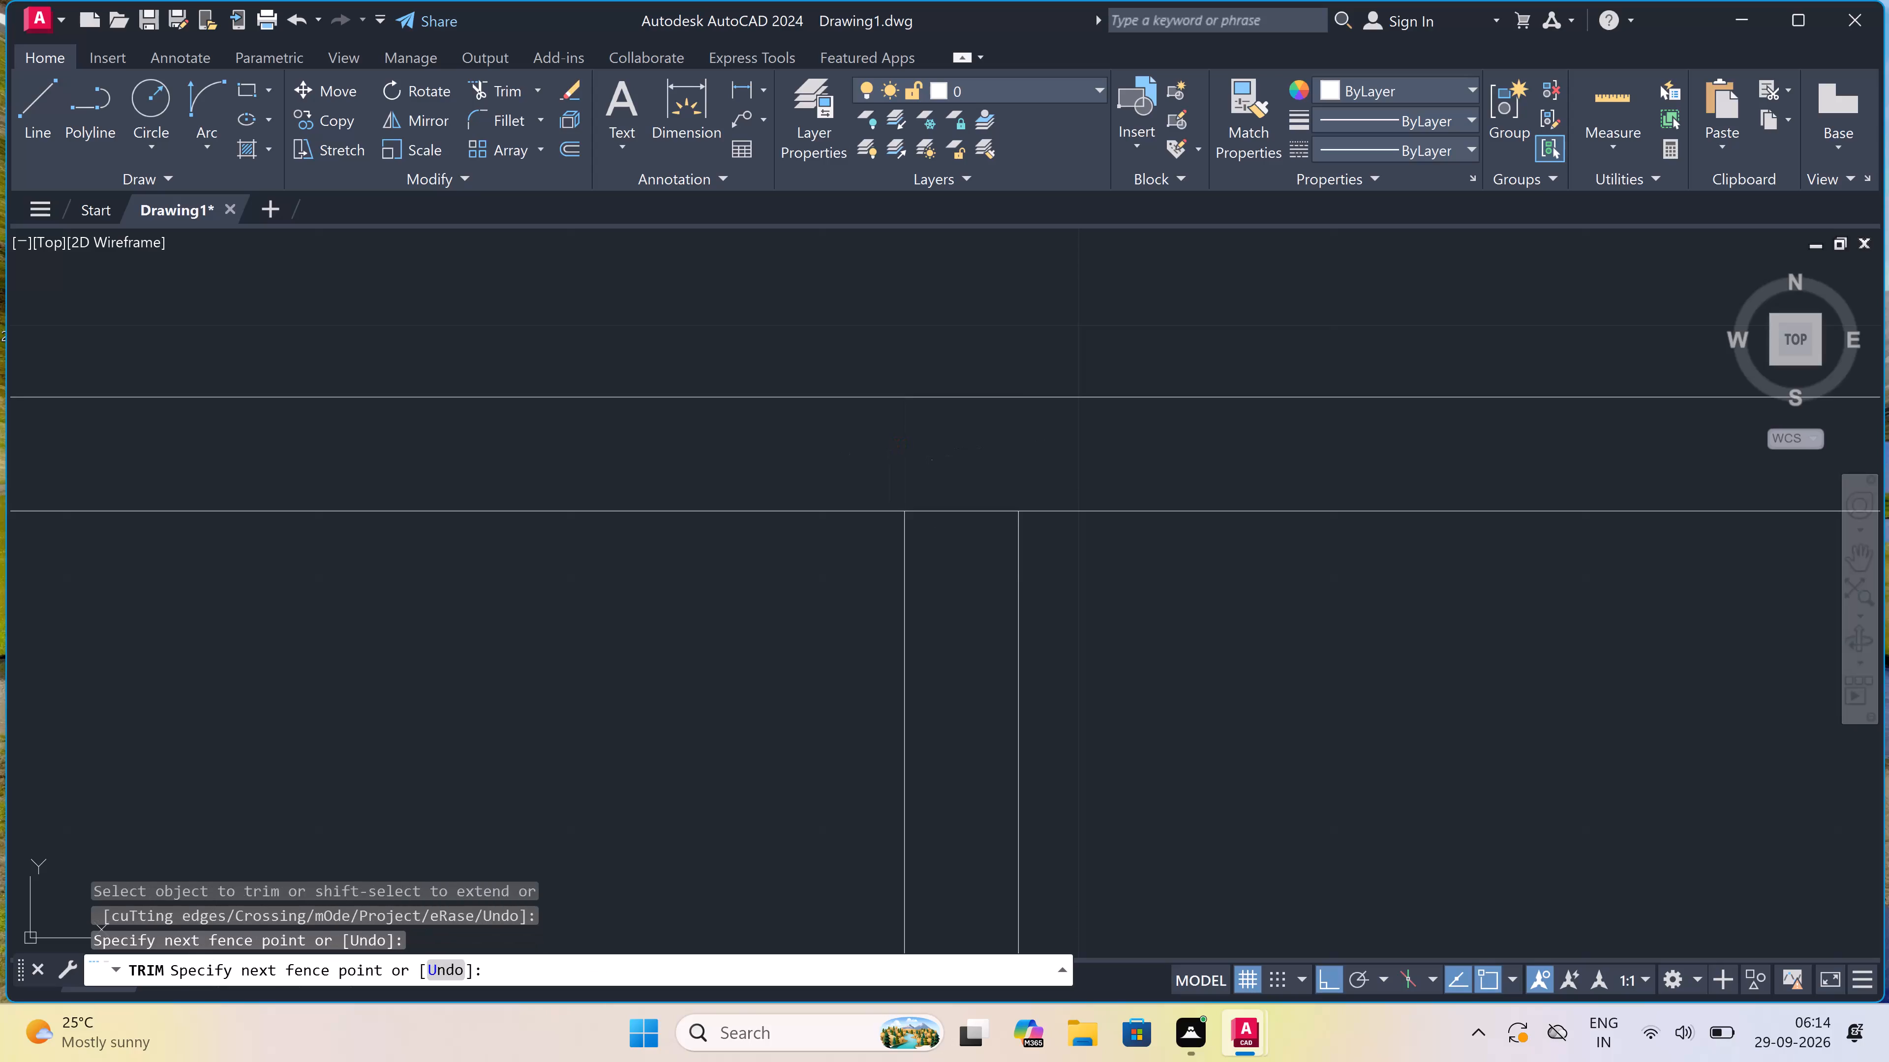
pyautogui.click(934, 548)
# Trim the second partition's lines inside the top wall and the inner wall line between them to open the junction.
pyautogui.scroll(-7, 934, 546)
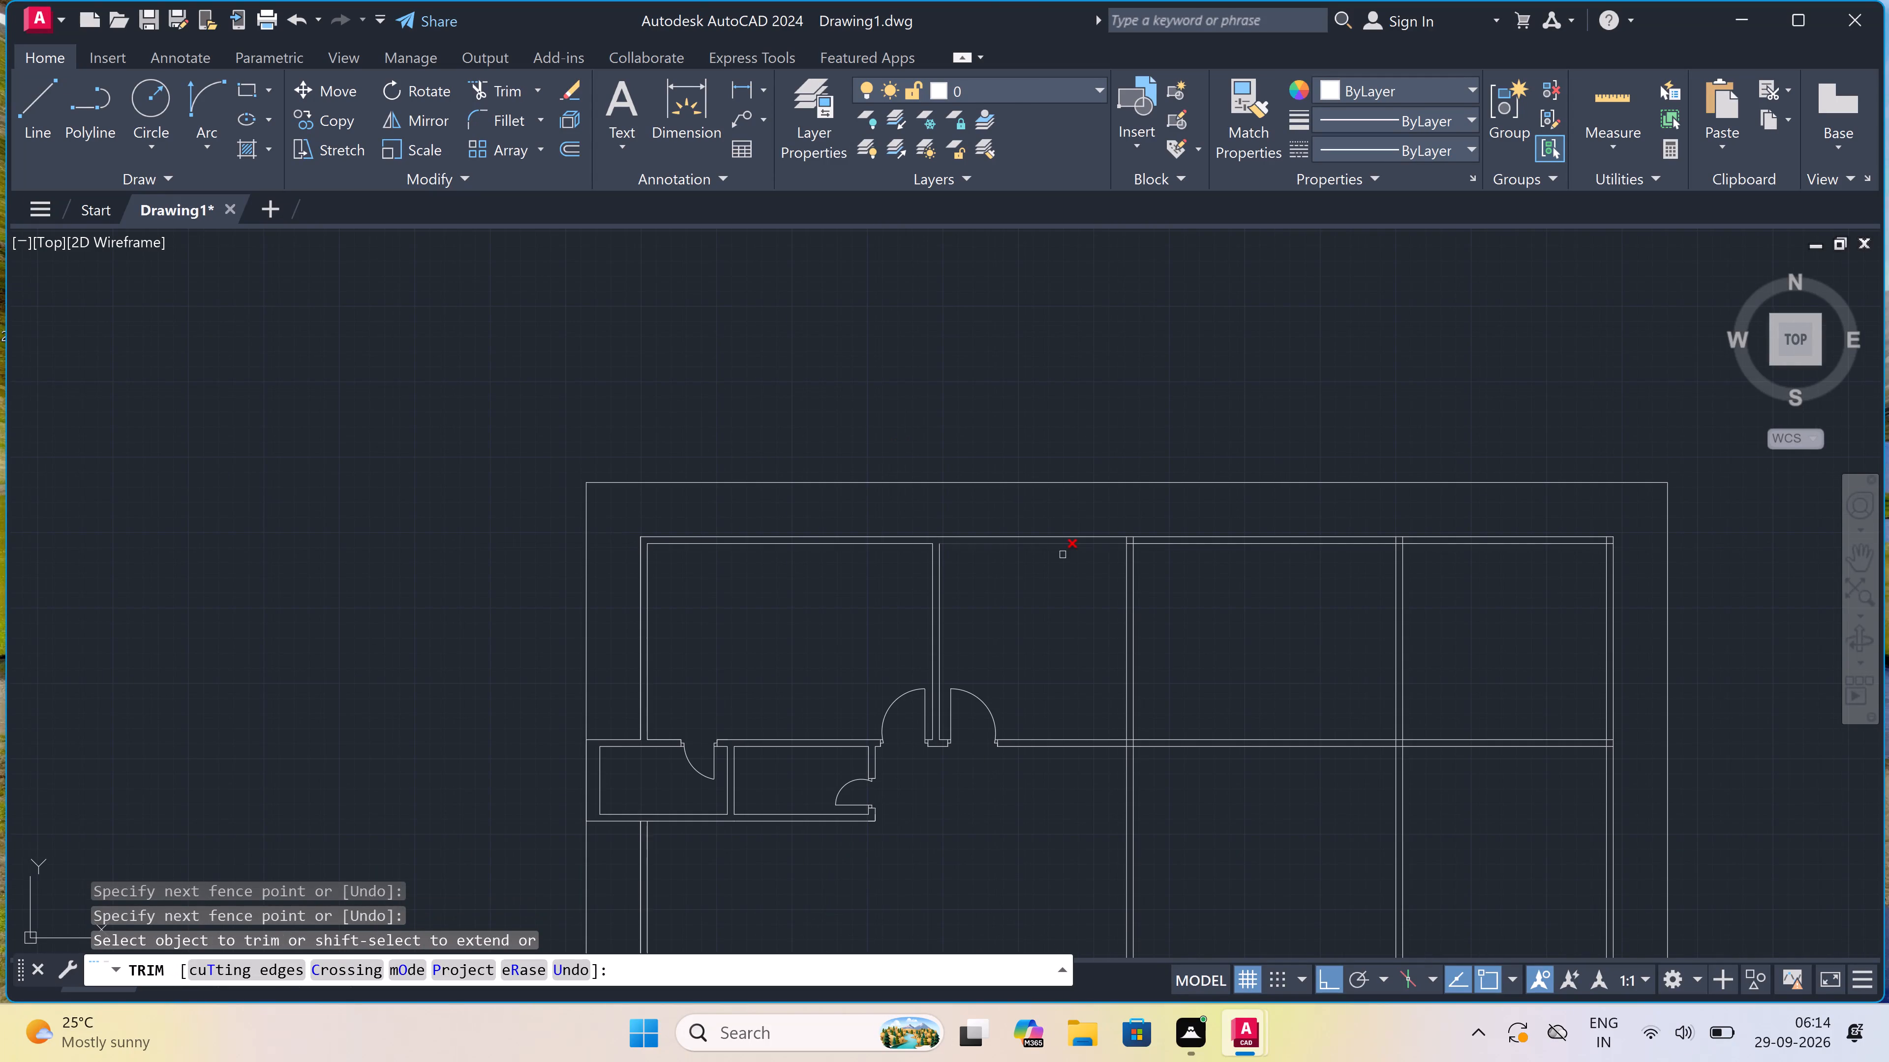
pyautogui.scroll(5, 1140, 539)
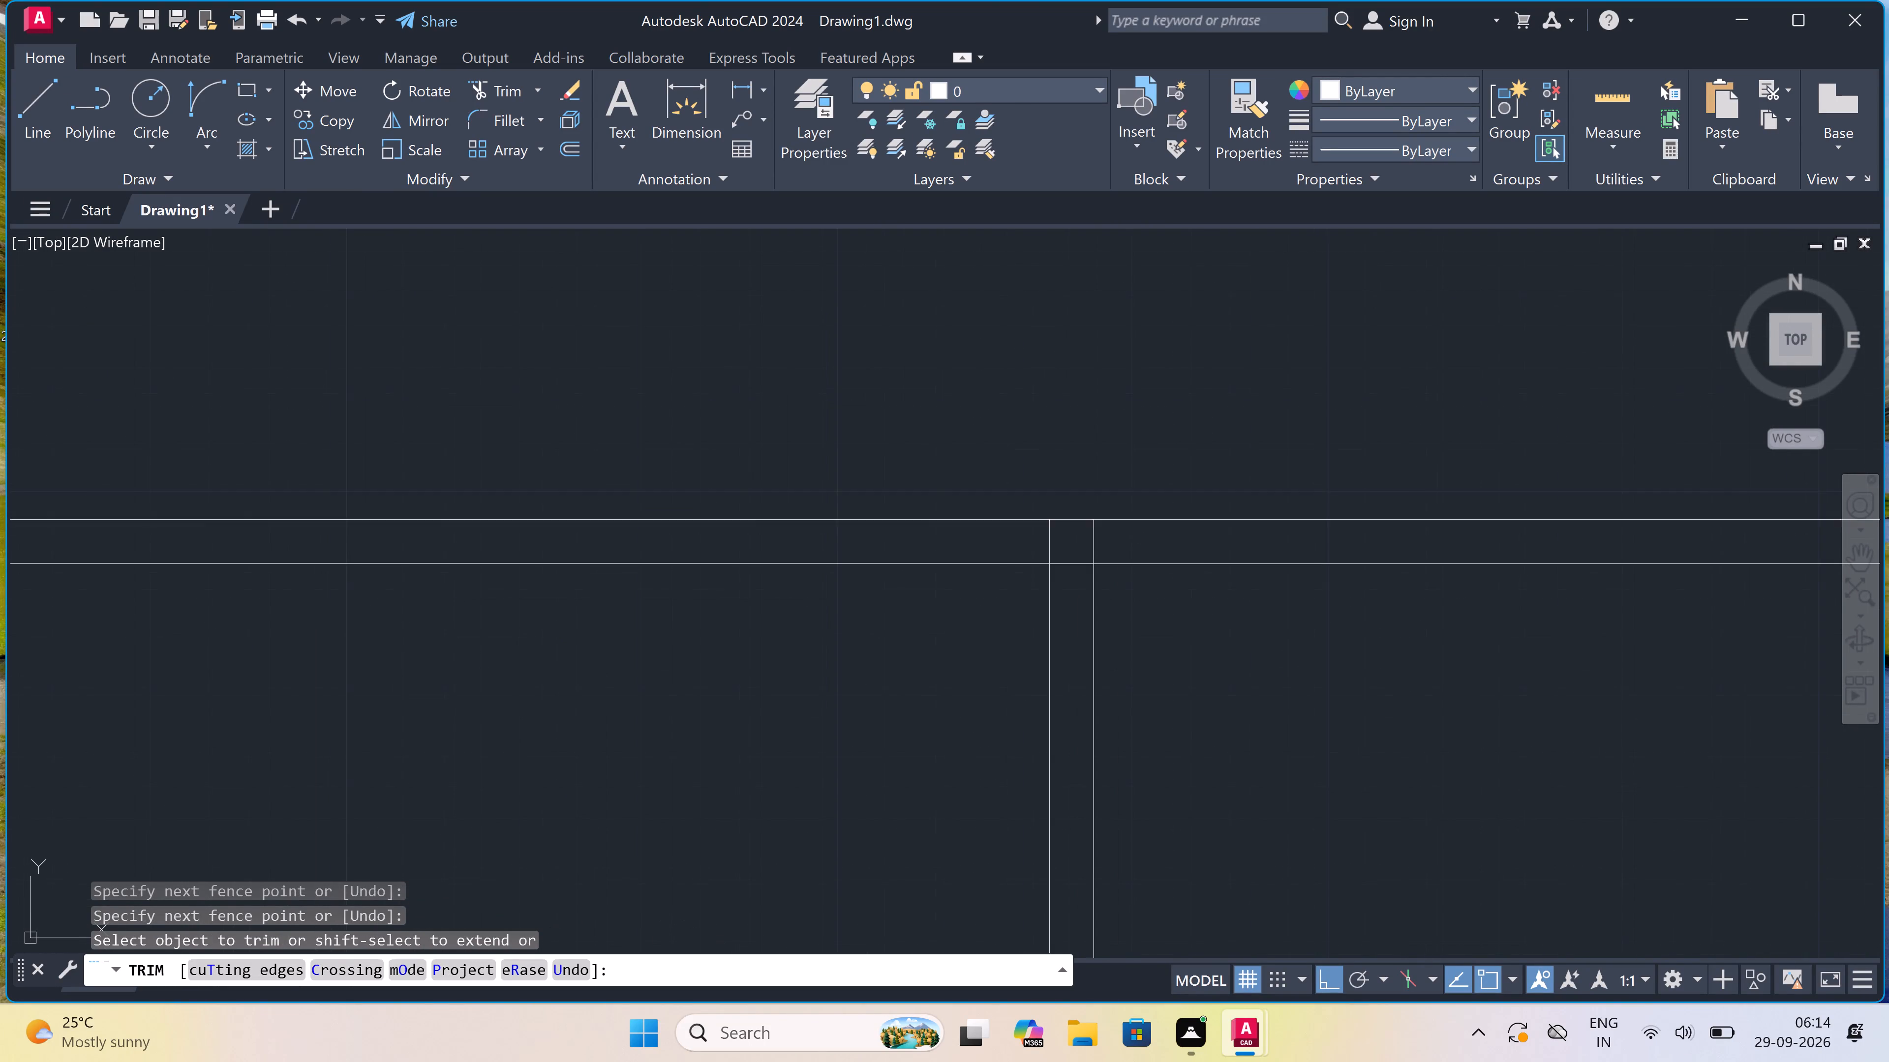
pyautogui.scroll(1, 1125, 542)
pyautogui.click(1125, 542)
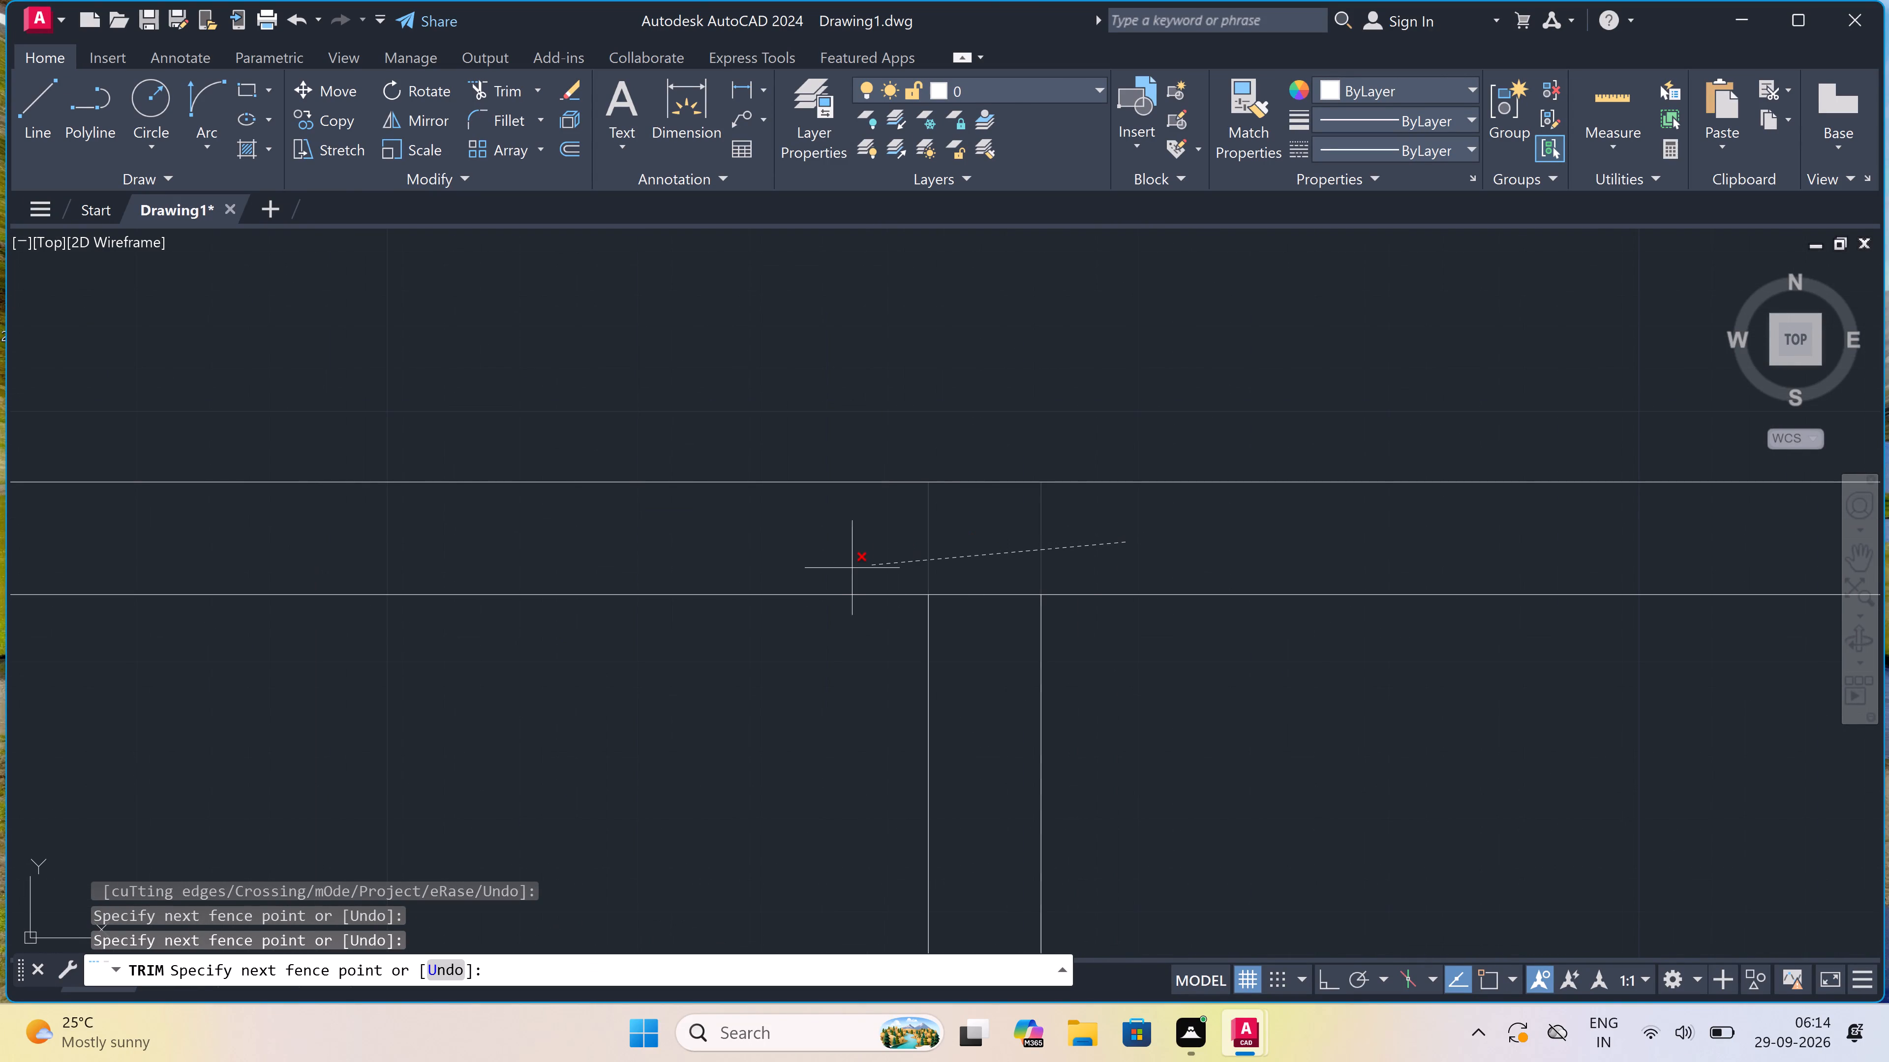
pyautogui.click(850, 565)
pyautogui.click(955, 564)
pyautogui.click(1000, 709)
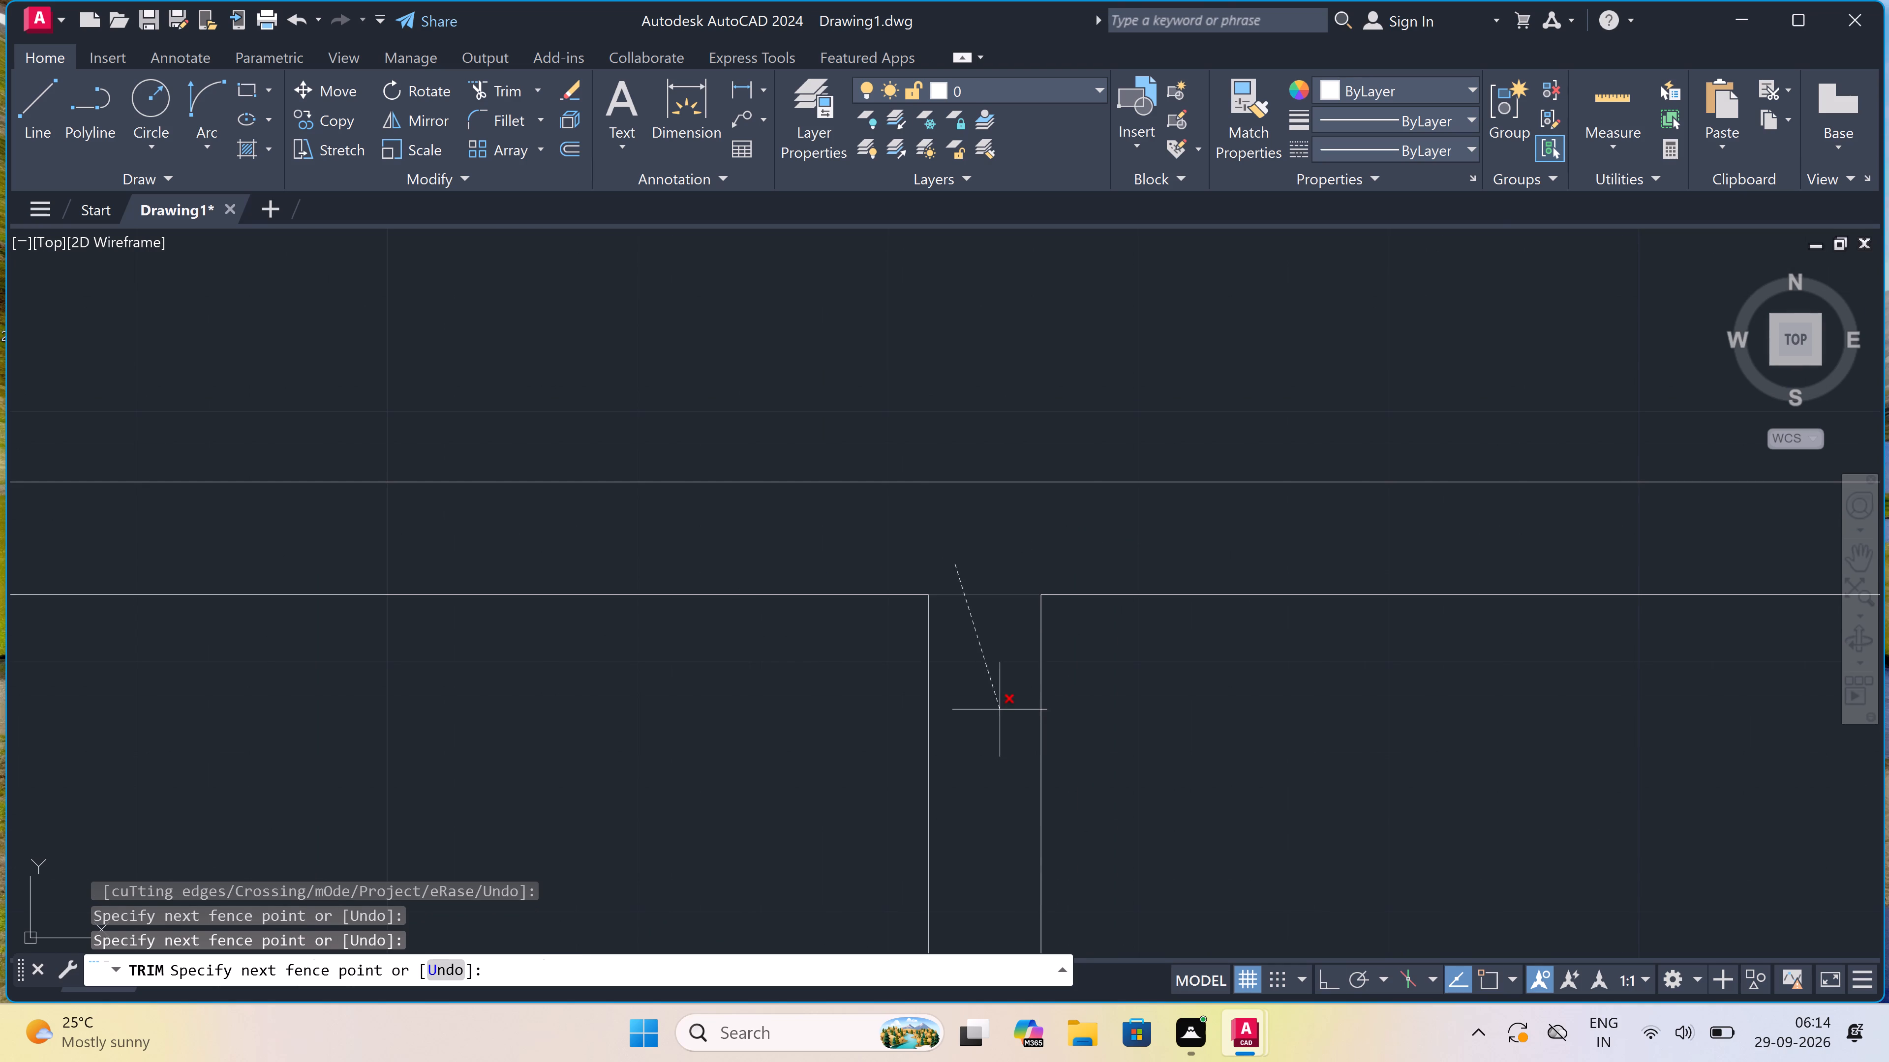
# Trim the overlapping wall lines where the second partition crosses the long horizontal wall, leaving an open four-way intersection.
pyautogui.scroll(-6, 1030, 537)
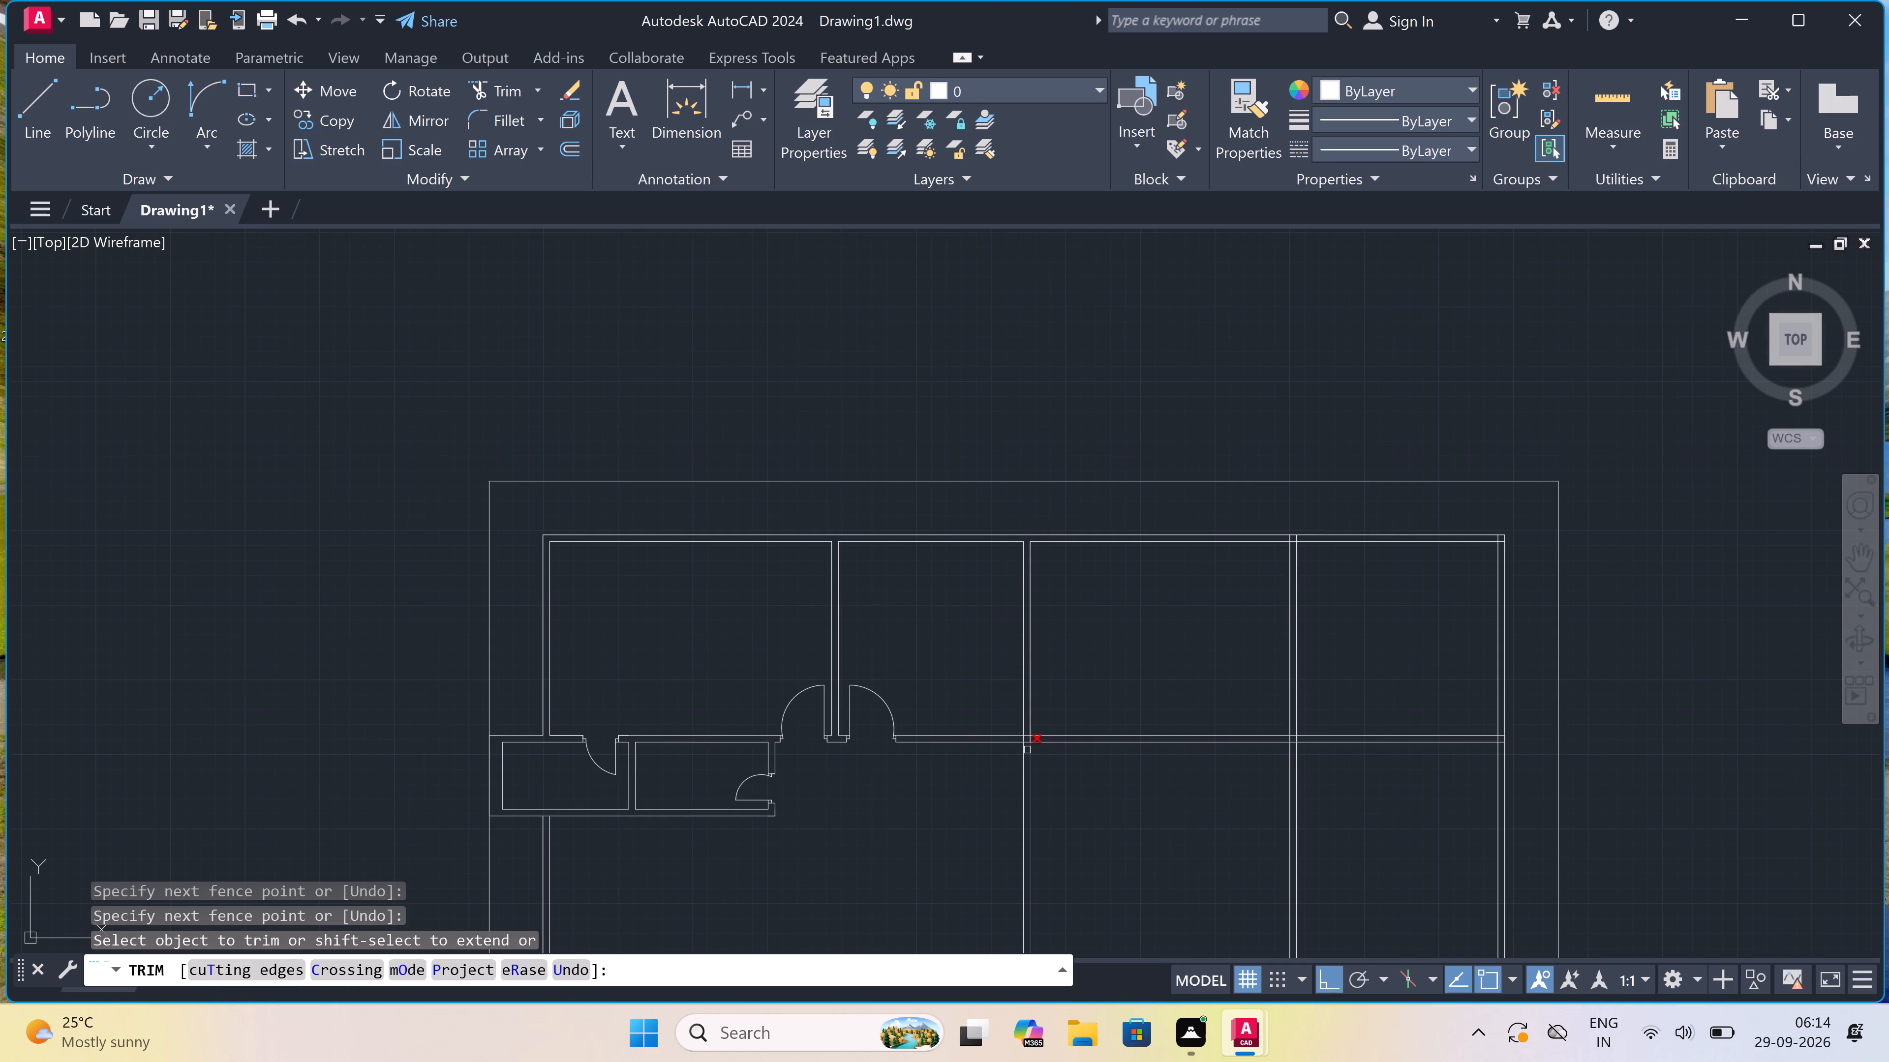
pyautogui.scroll(2, 1028, 750)
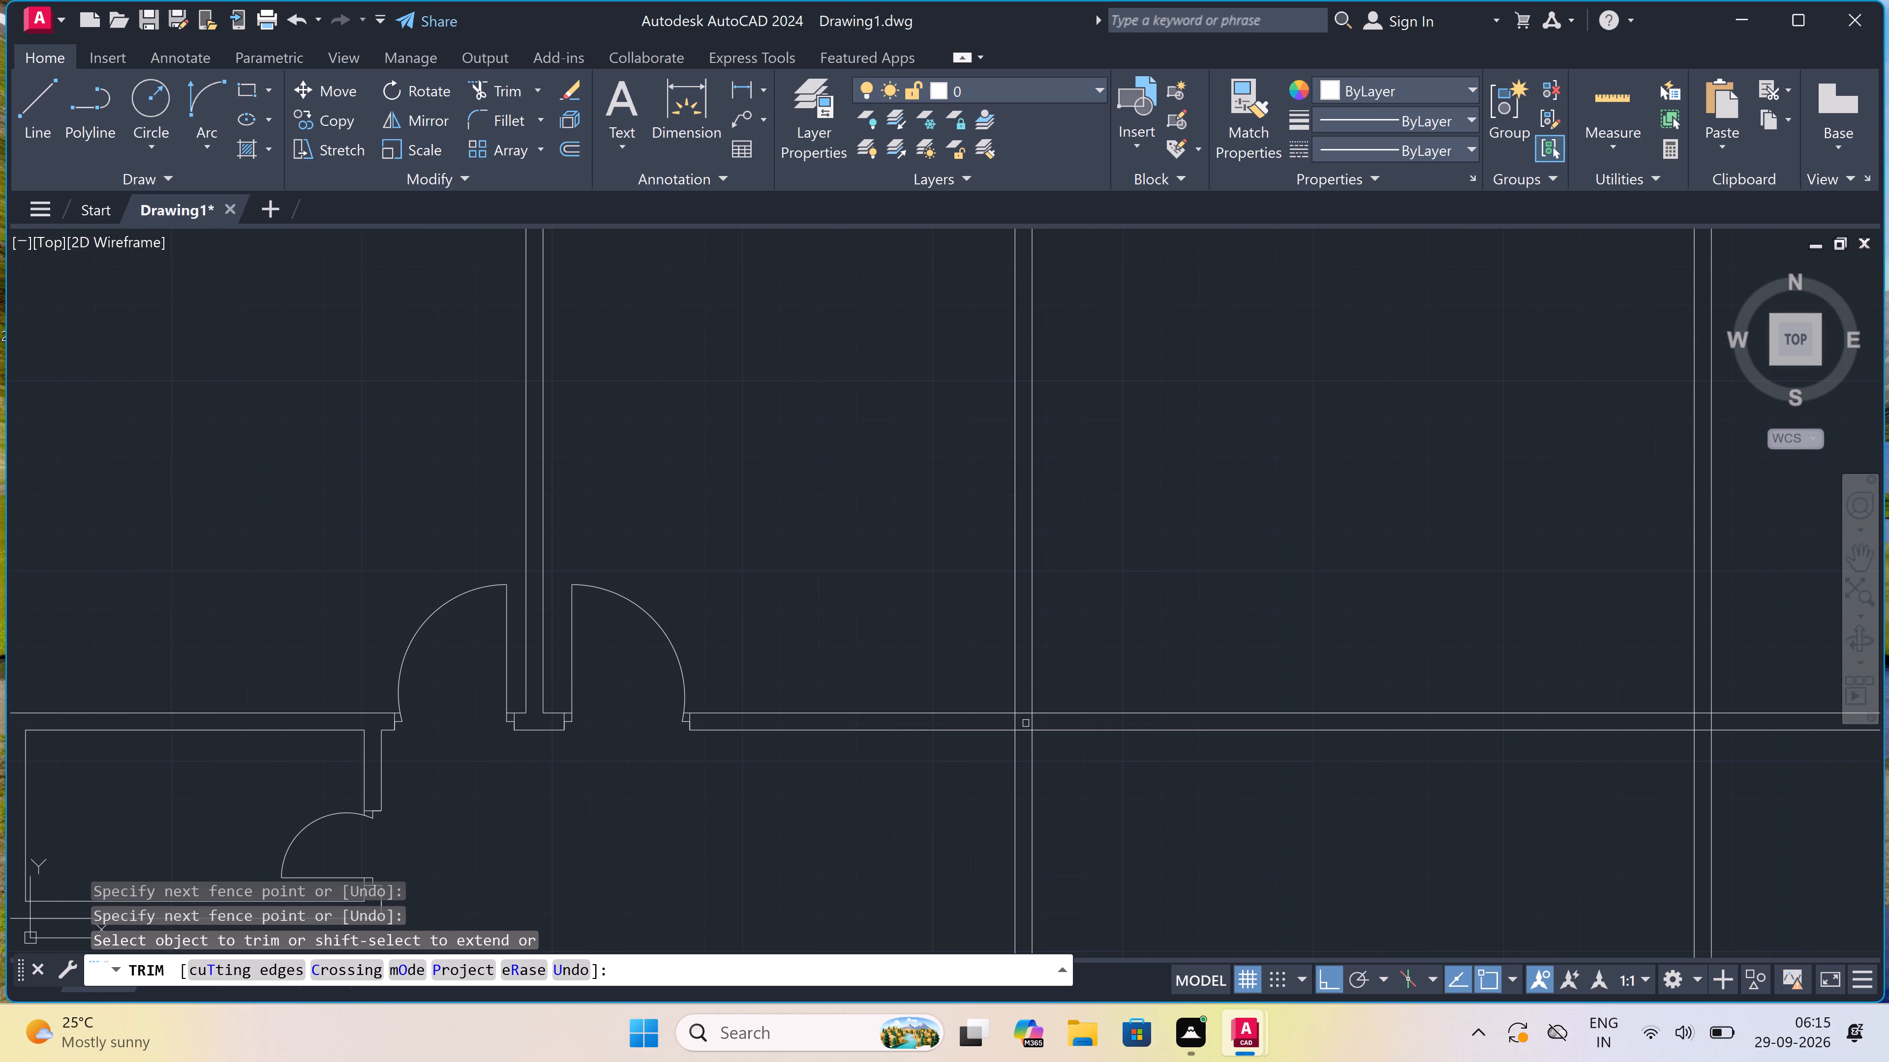
pyautogui.scroll(2, 1026, 722)
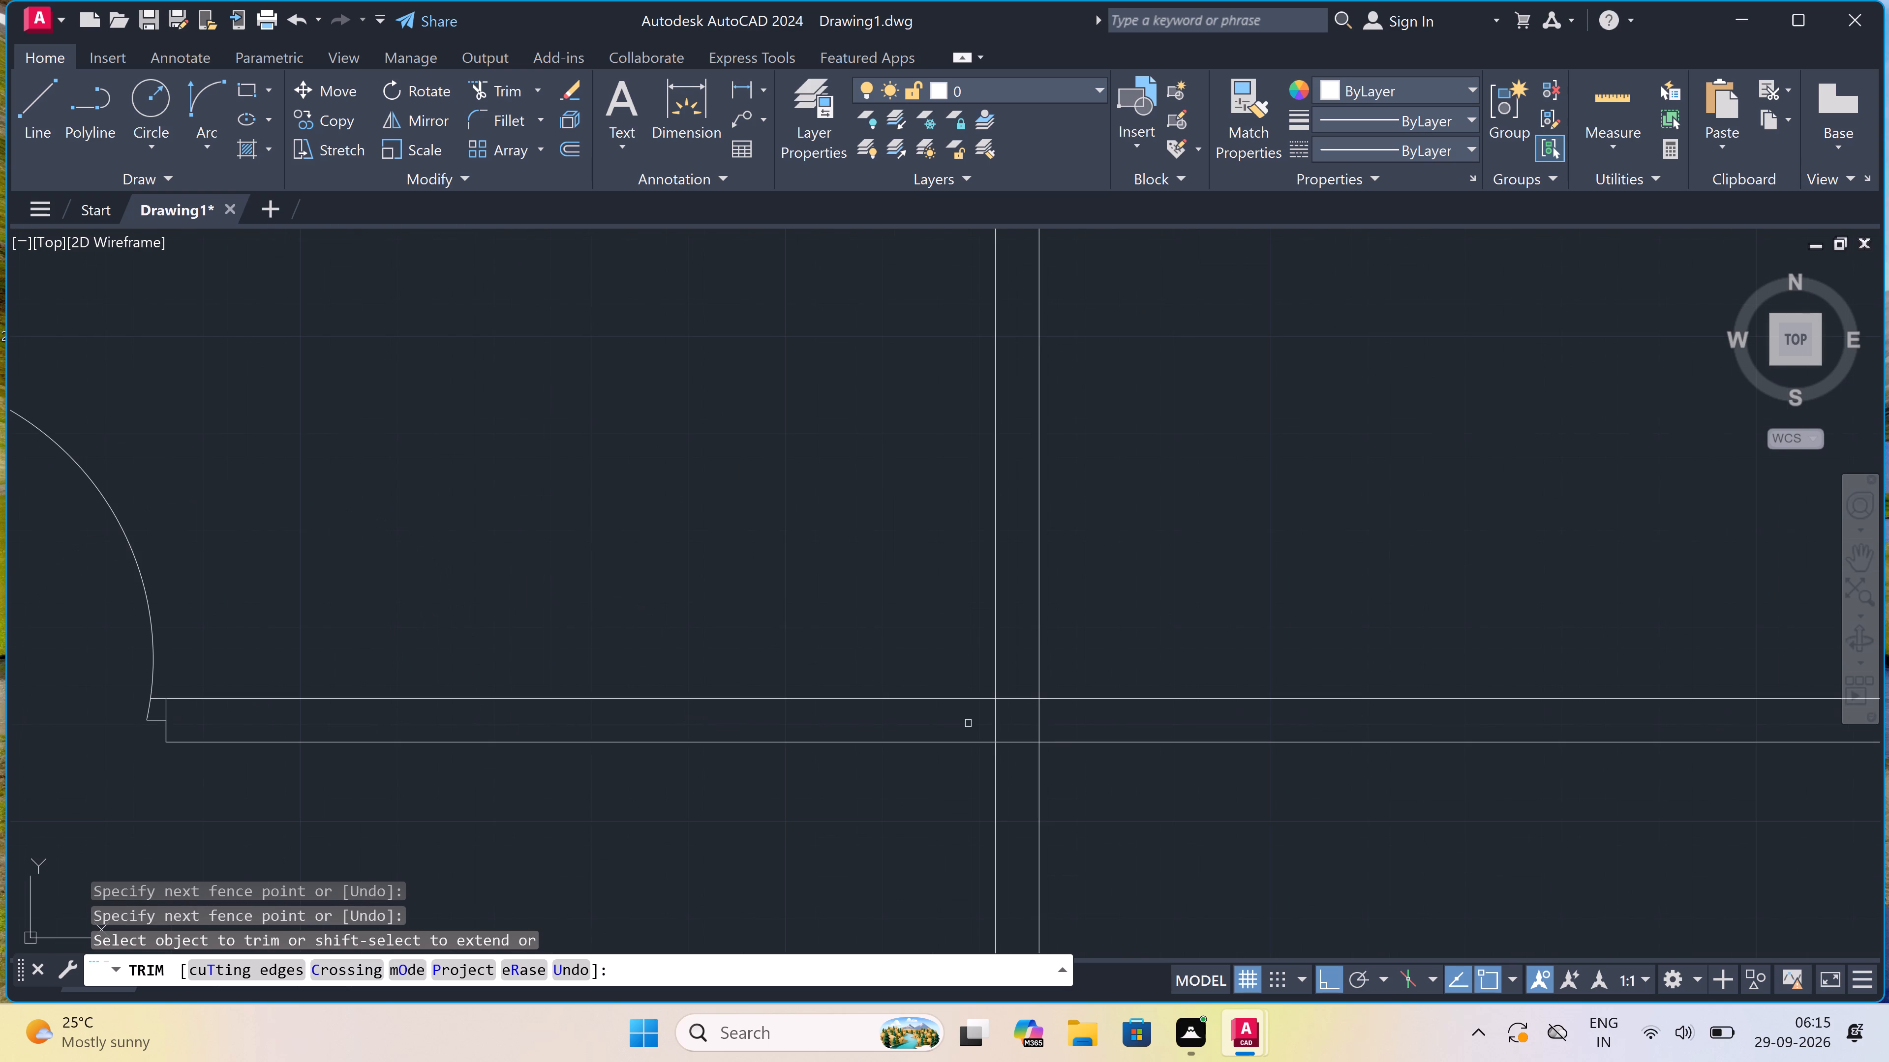
pyautogui.scroll(1, 967, 723)
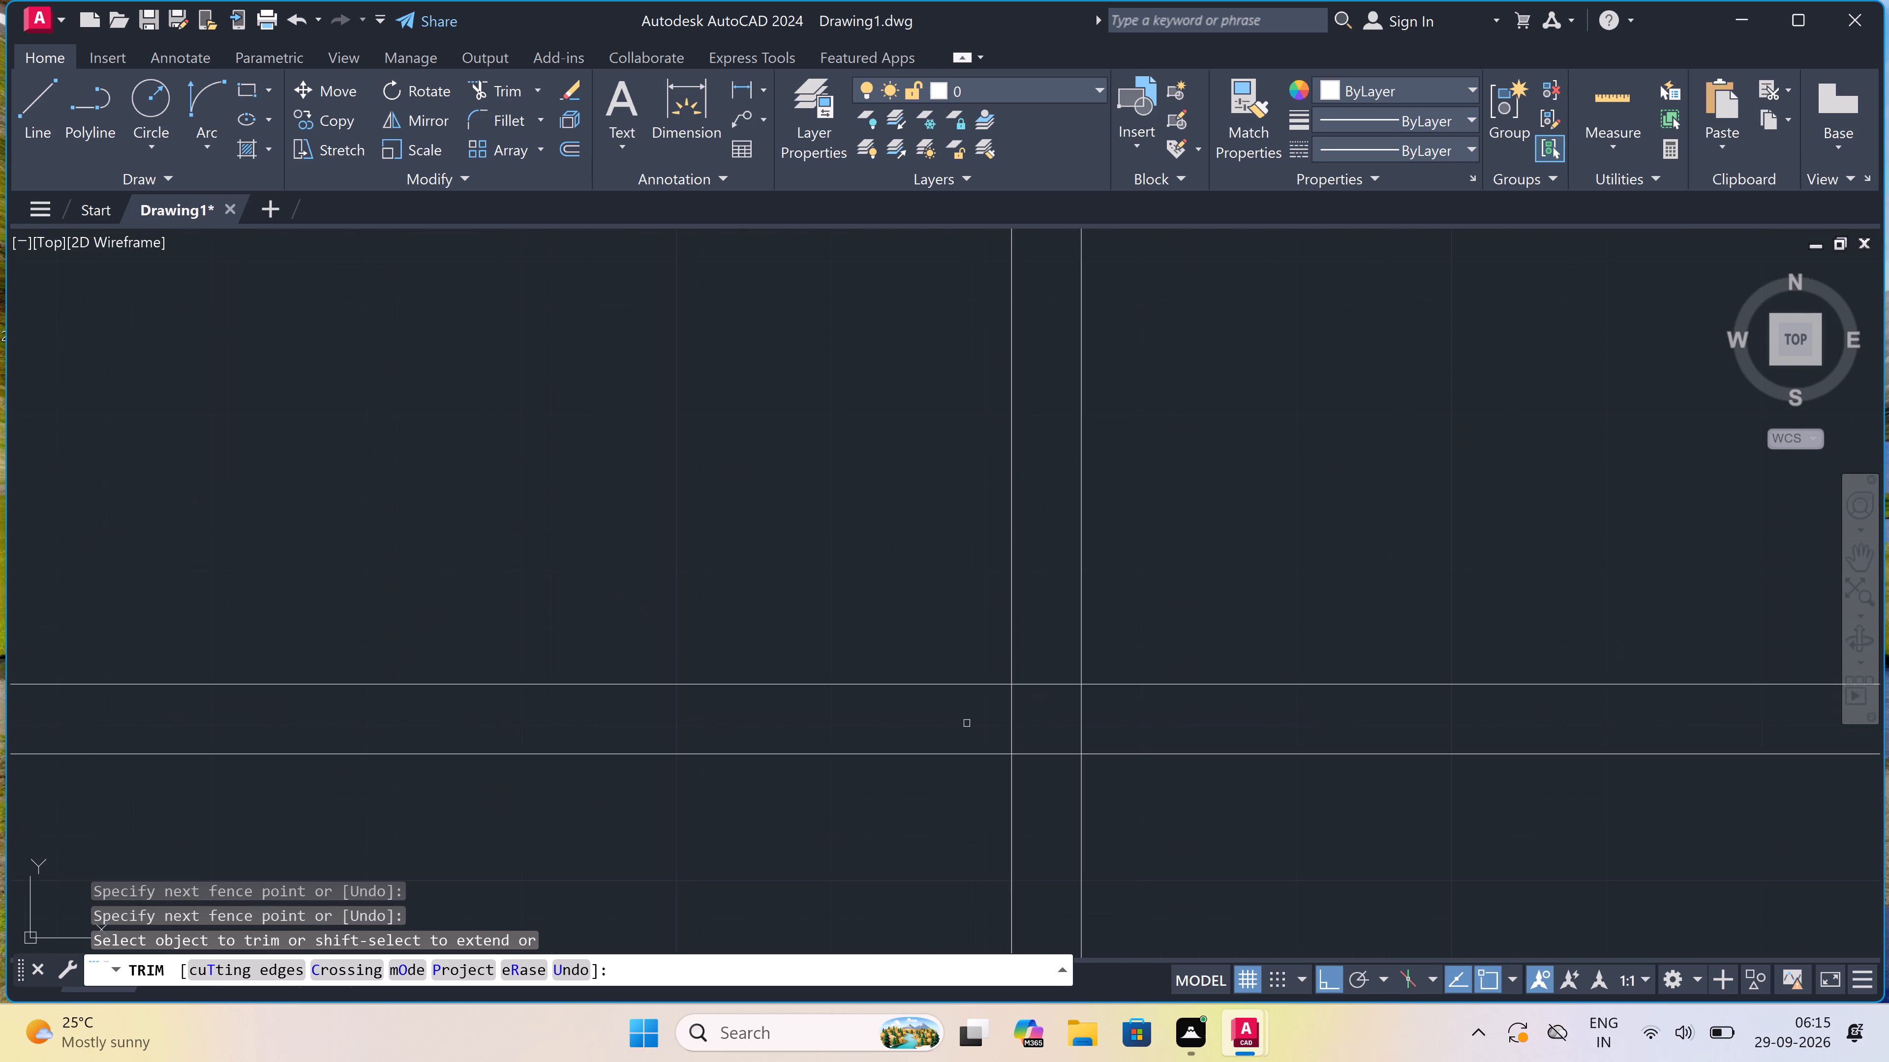
pyautogui.click(964, 726)
pyautogui.click(1150, 722)
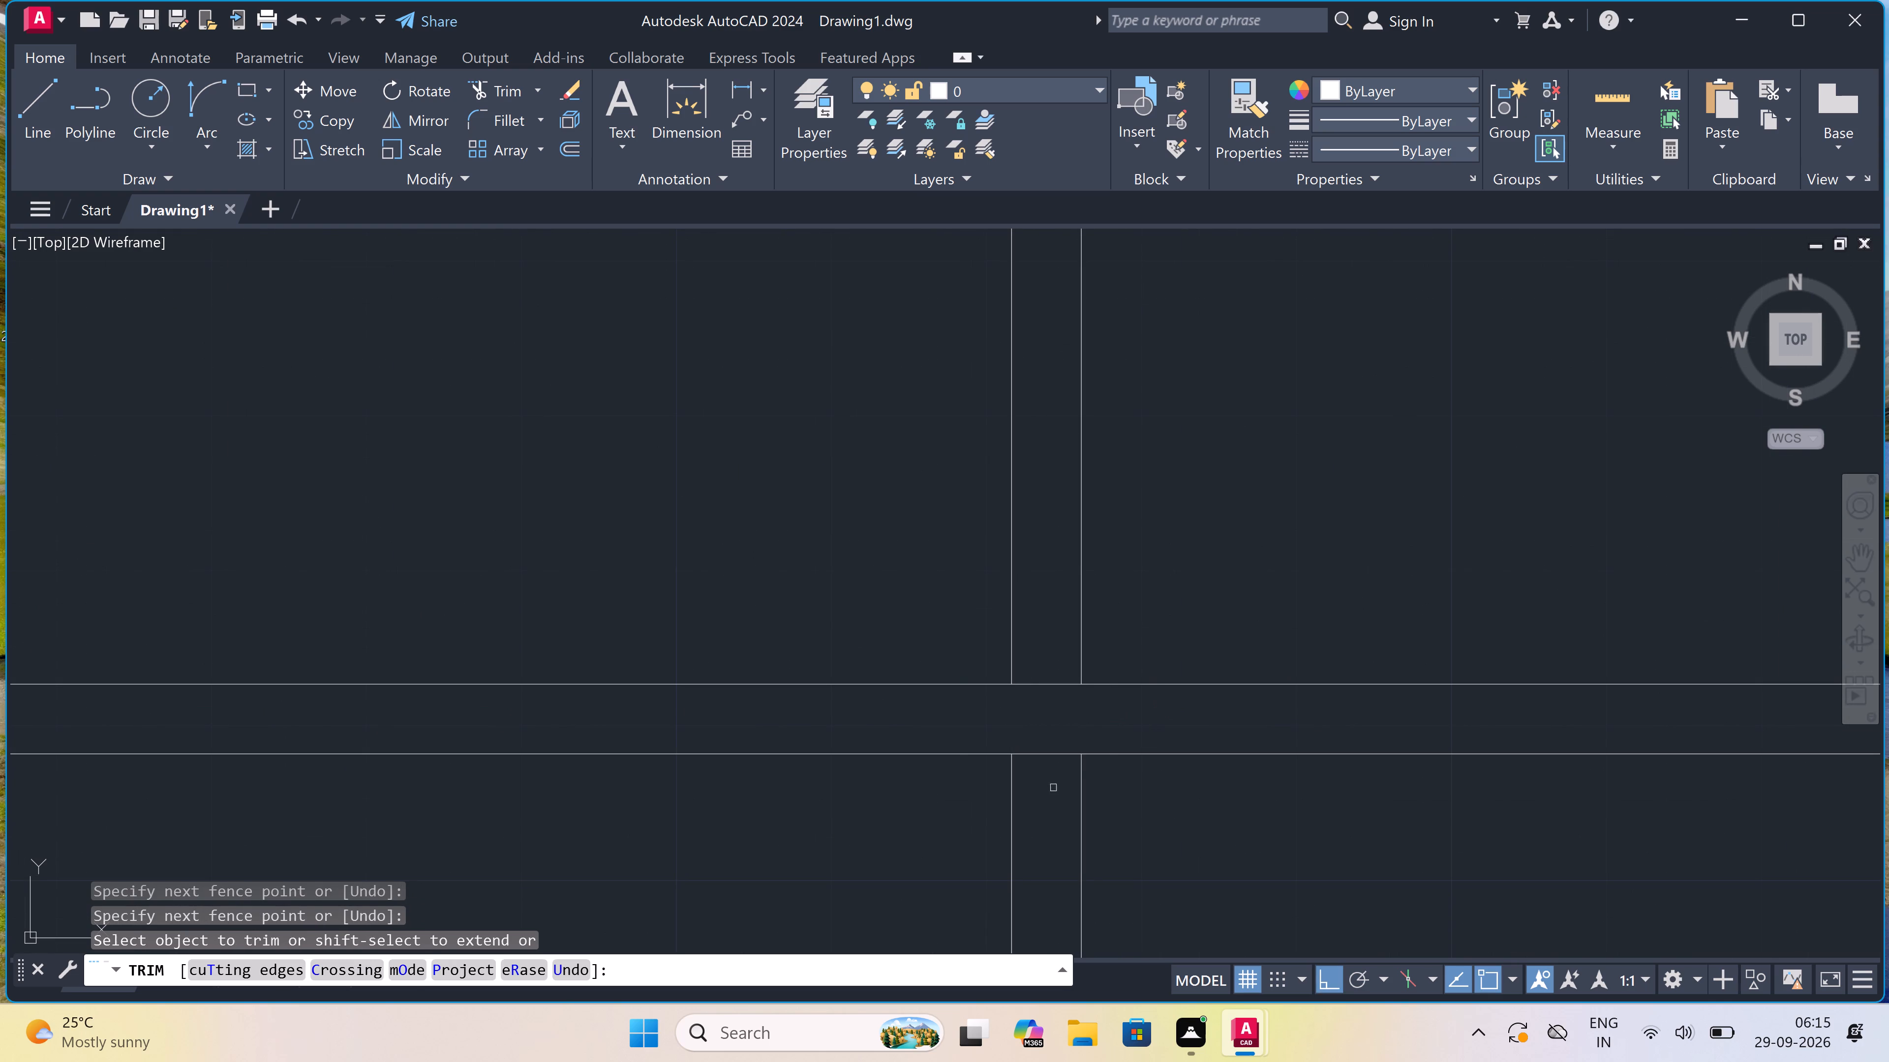
pyautogui.click(1052, 788)
pyautogui.doubleClick(1052, 642)
pyautogui.scroll(-2, 1054, 642)
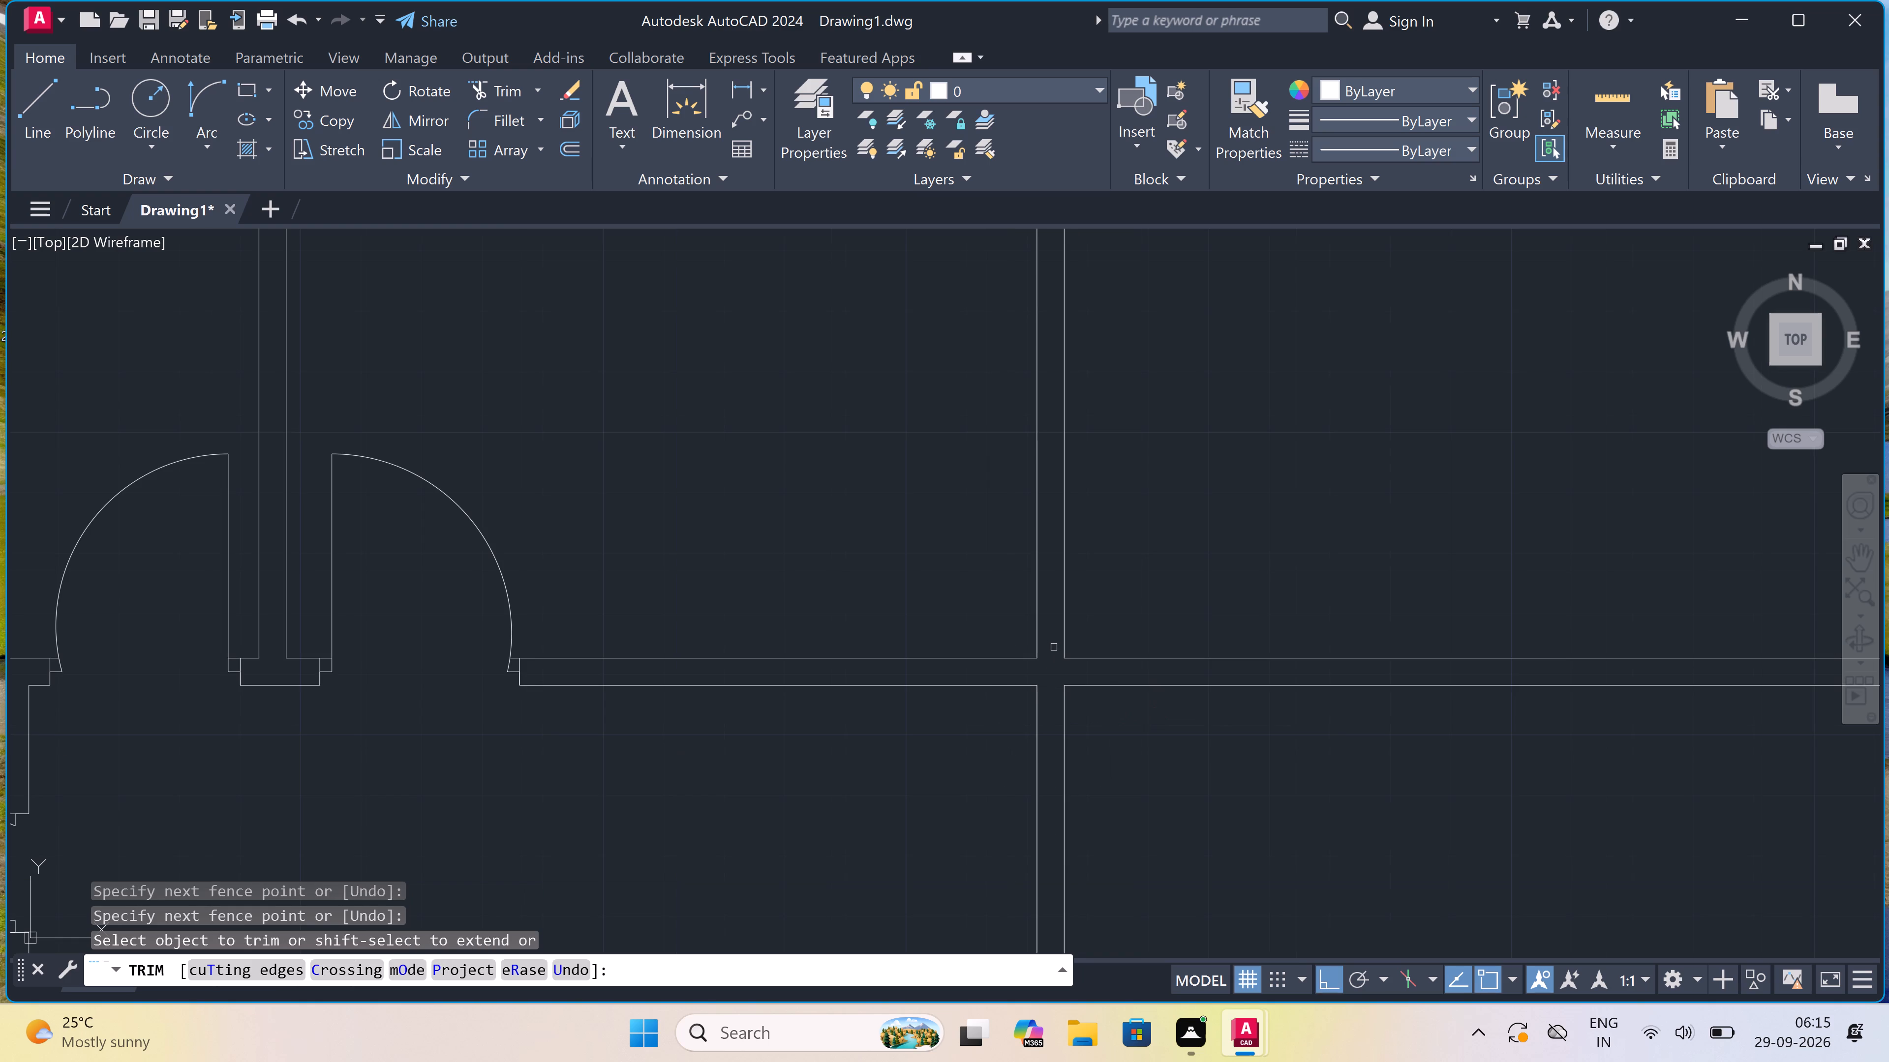
pyautogui.press('Escape')
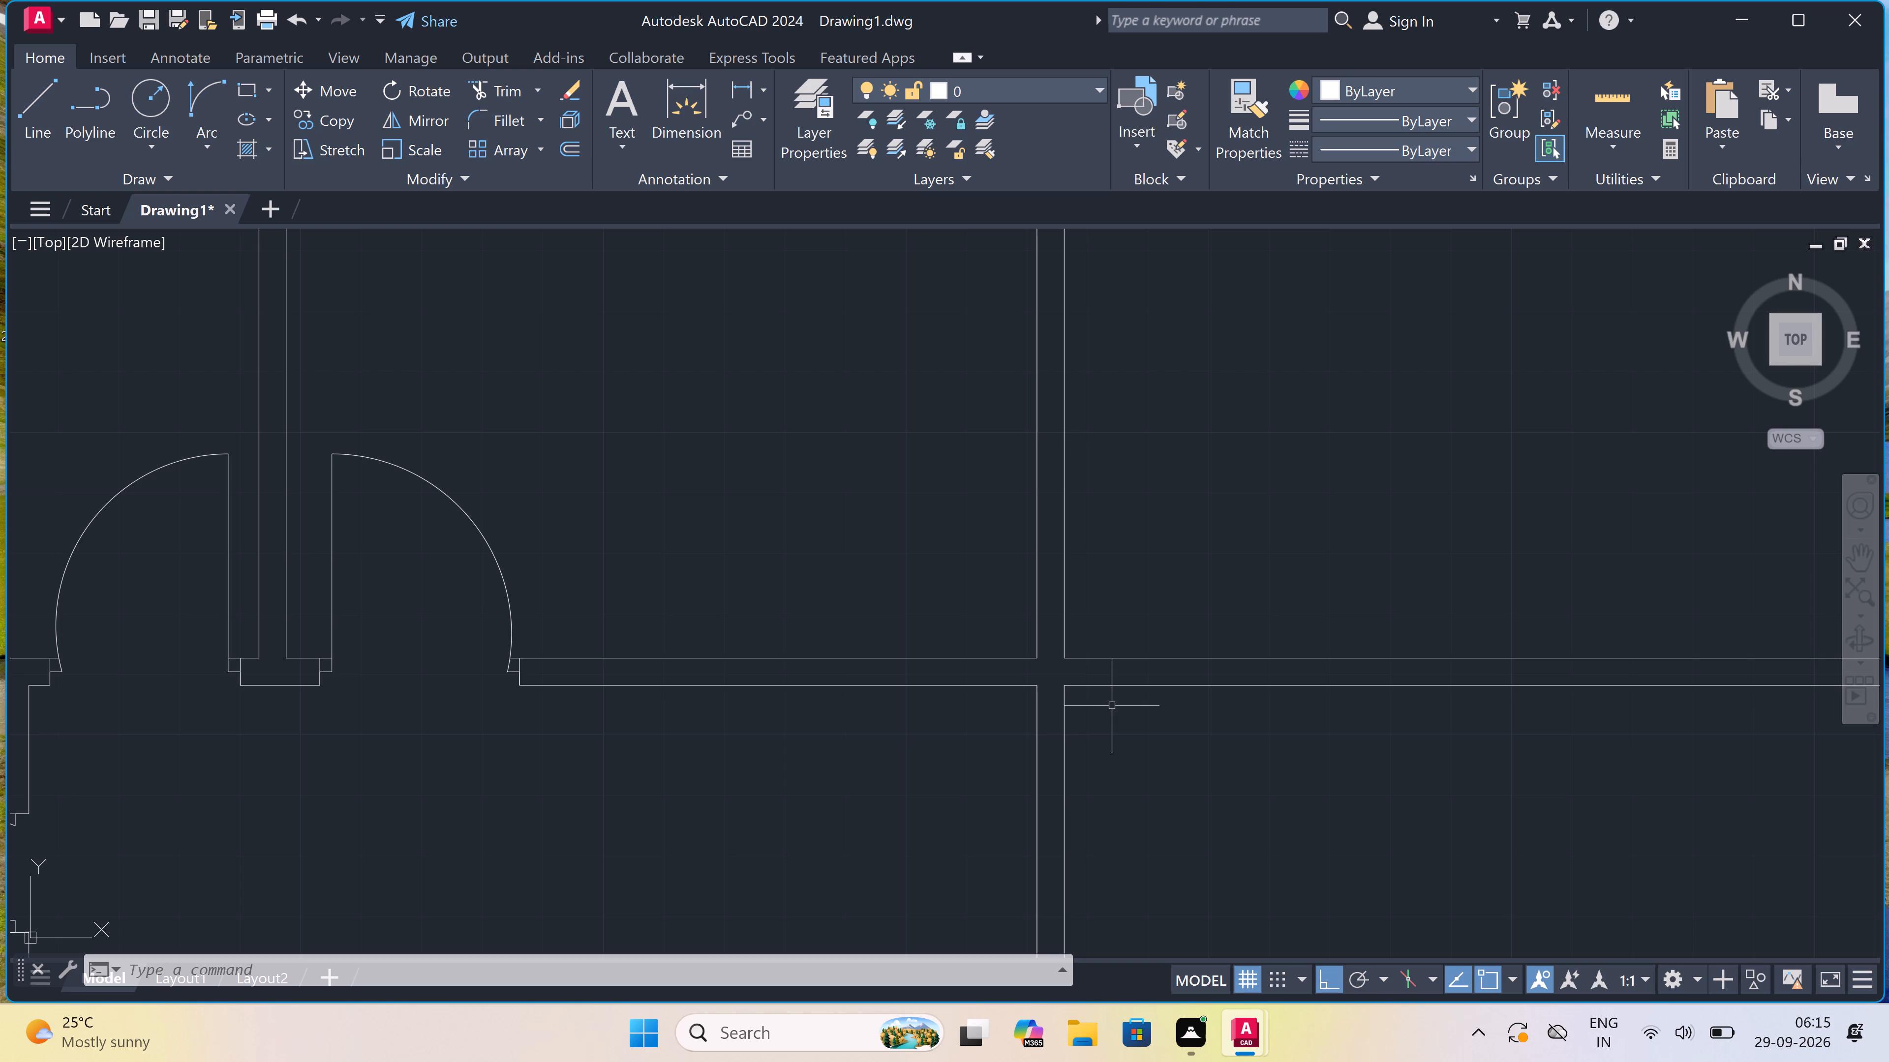
# Offset the second partition's right-hand line below the long horizontal wall 10' to the right.
pyautogui.write('o')
pyautogui.press('space')
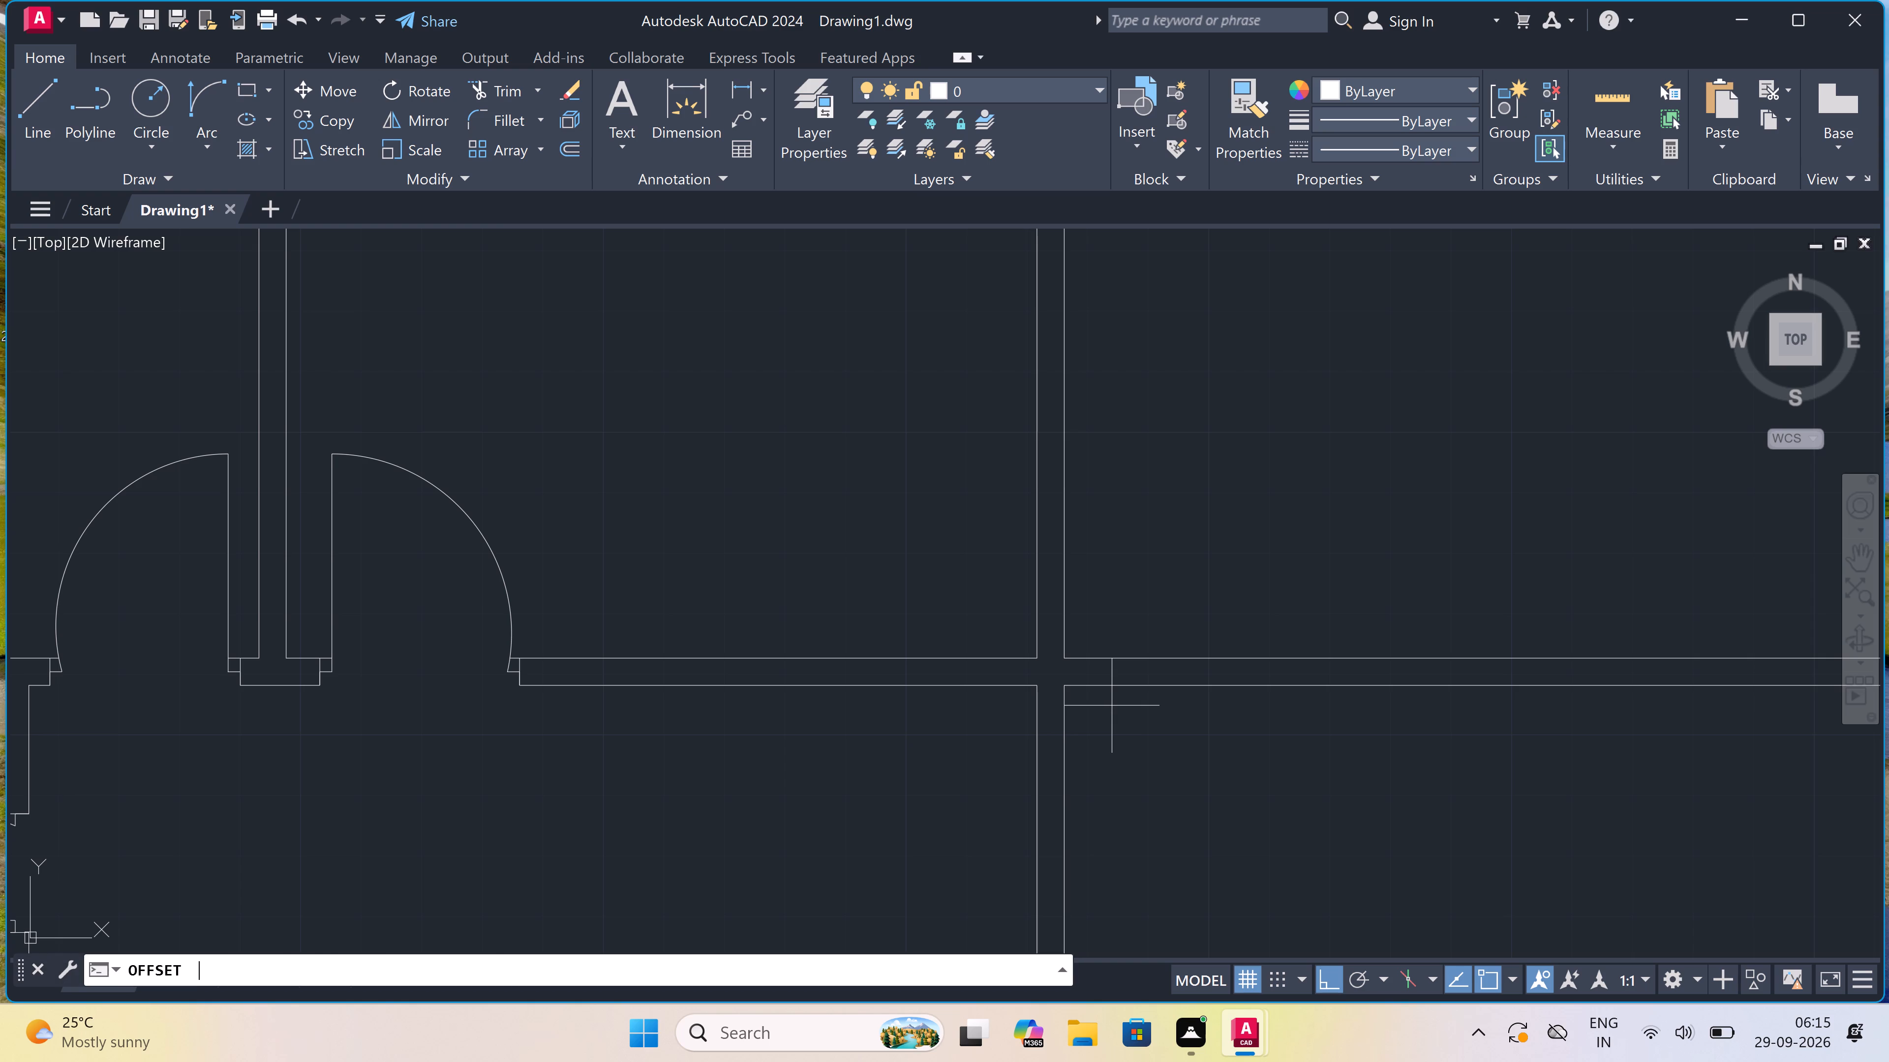
pyautogui.scroll(-4, 1109, 699)
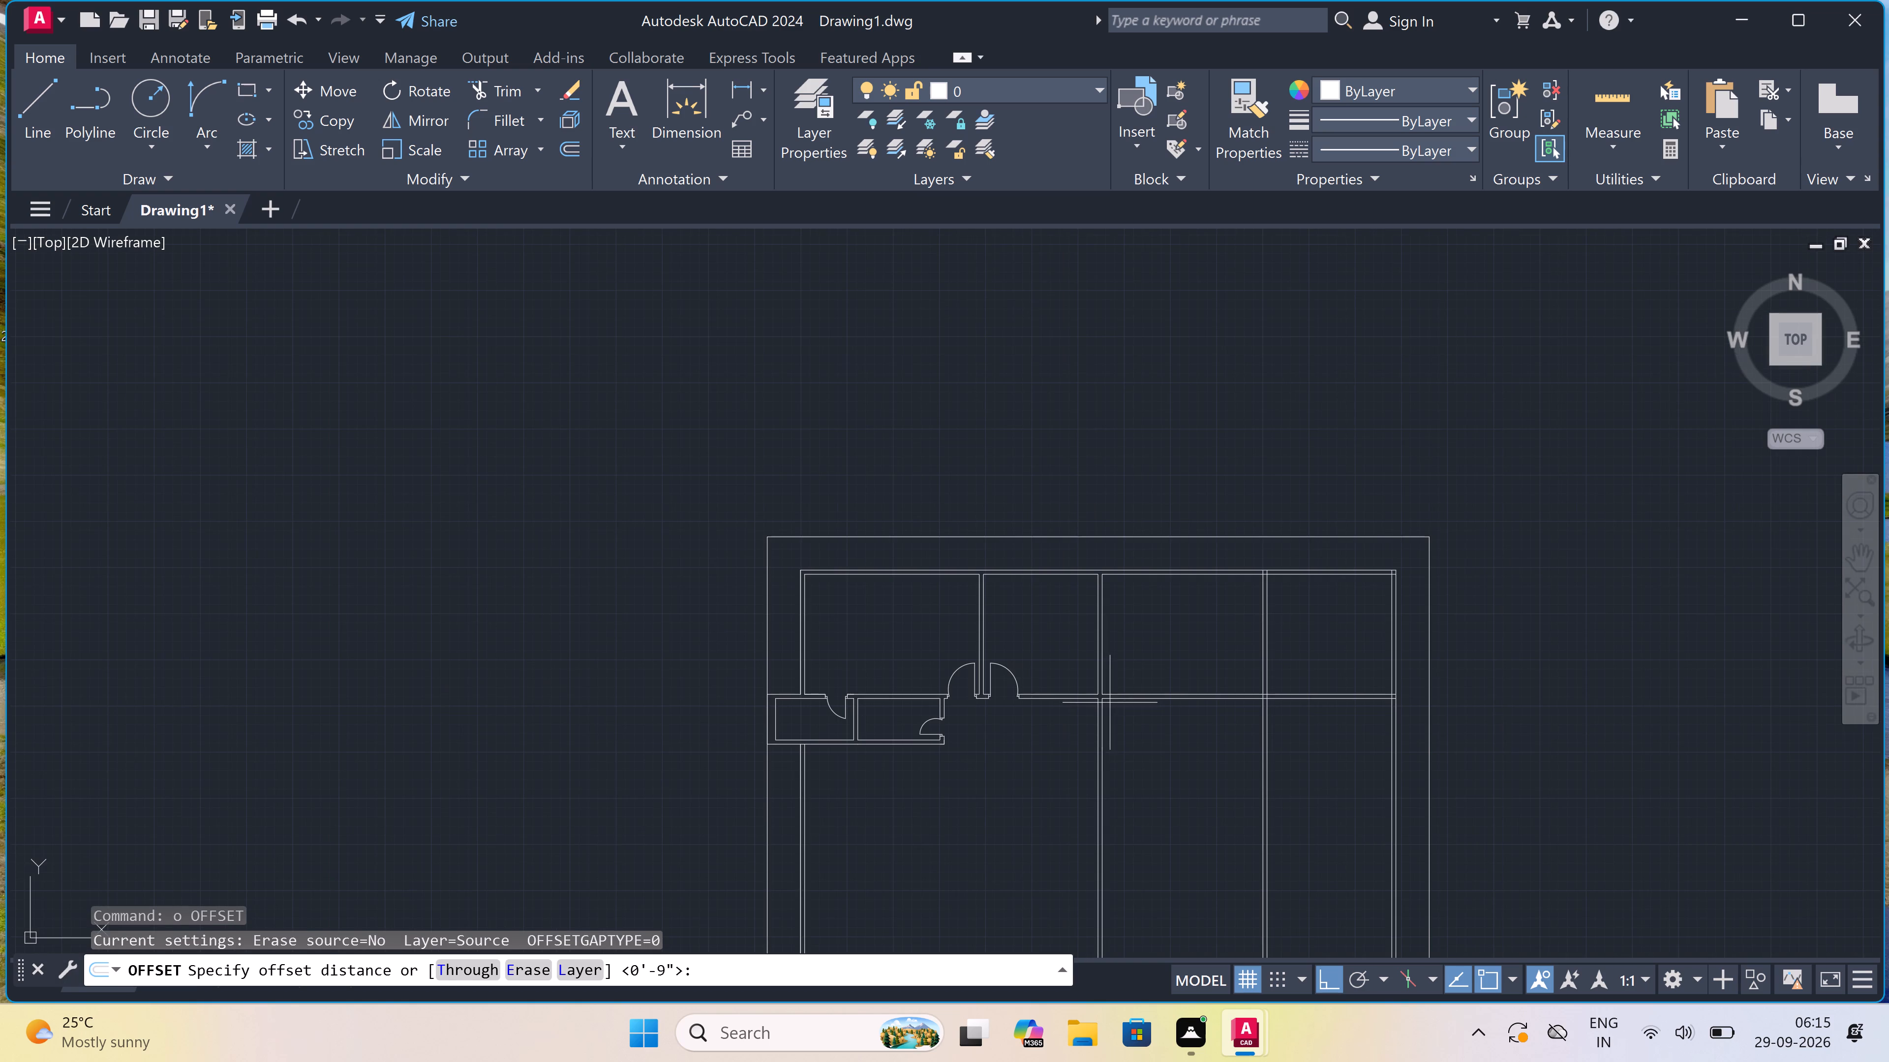
pyautogui.scroll(3, 1108, 794)
pyautogui.scroll(1, 1109, 749)
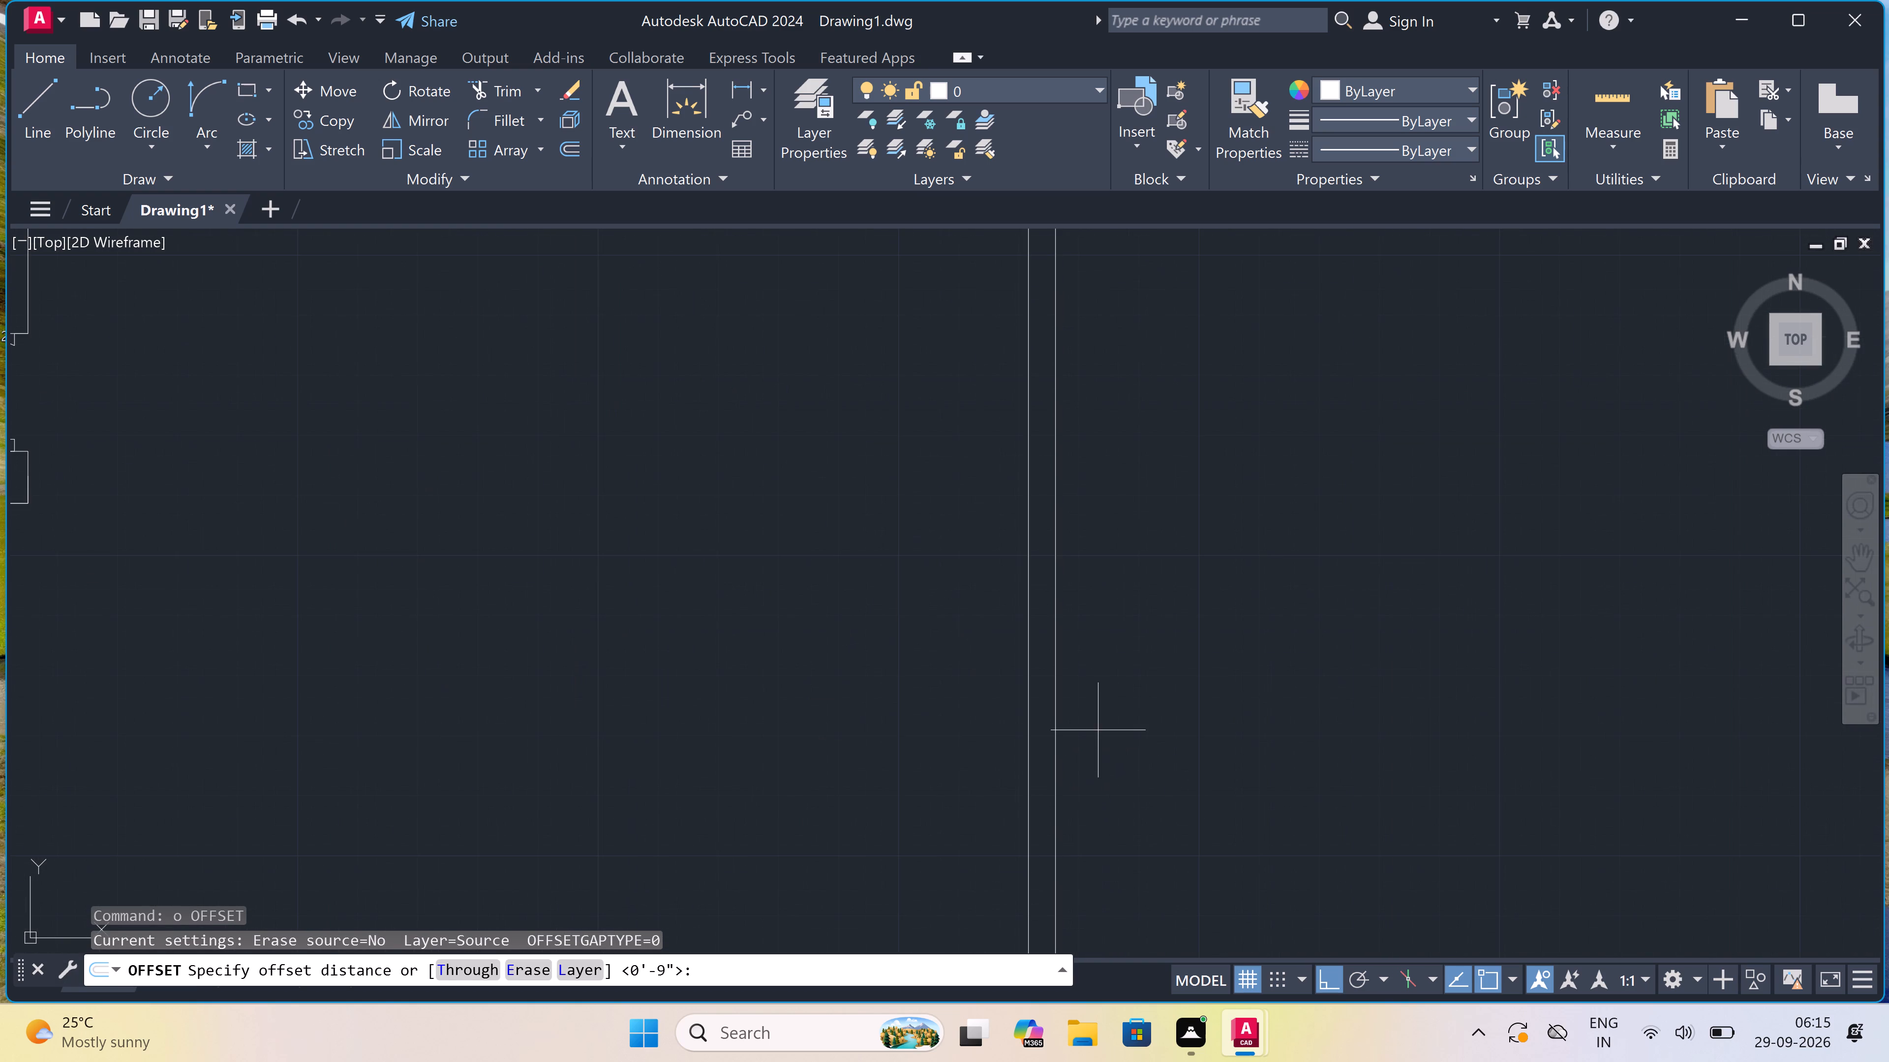
pyautogui.scroll(-1, 1054, 662)
pyautogui.click(1053, 619)
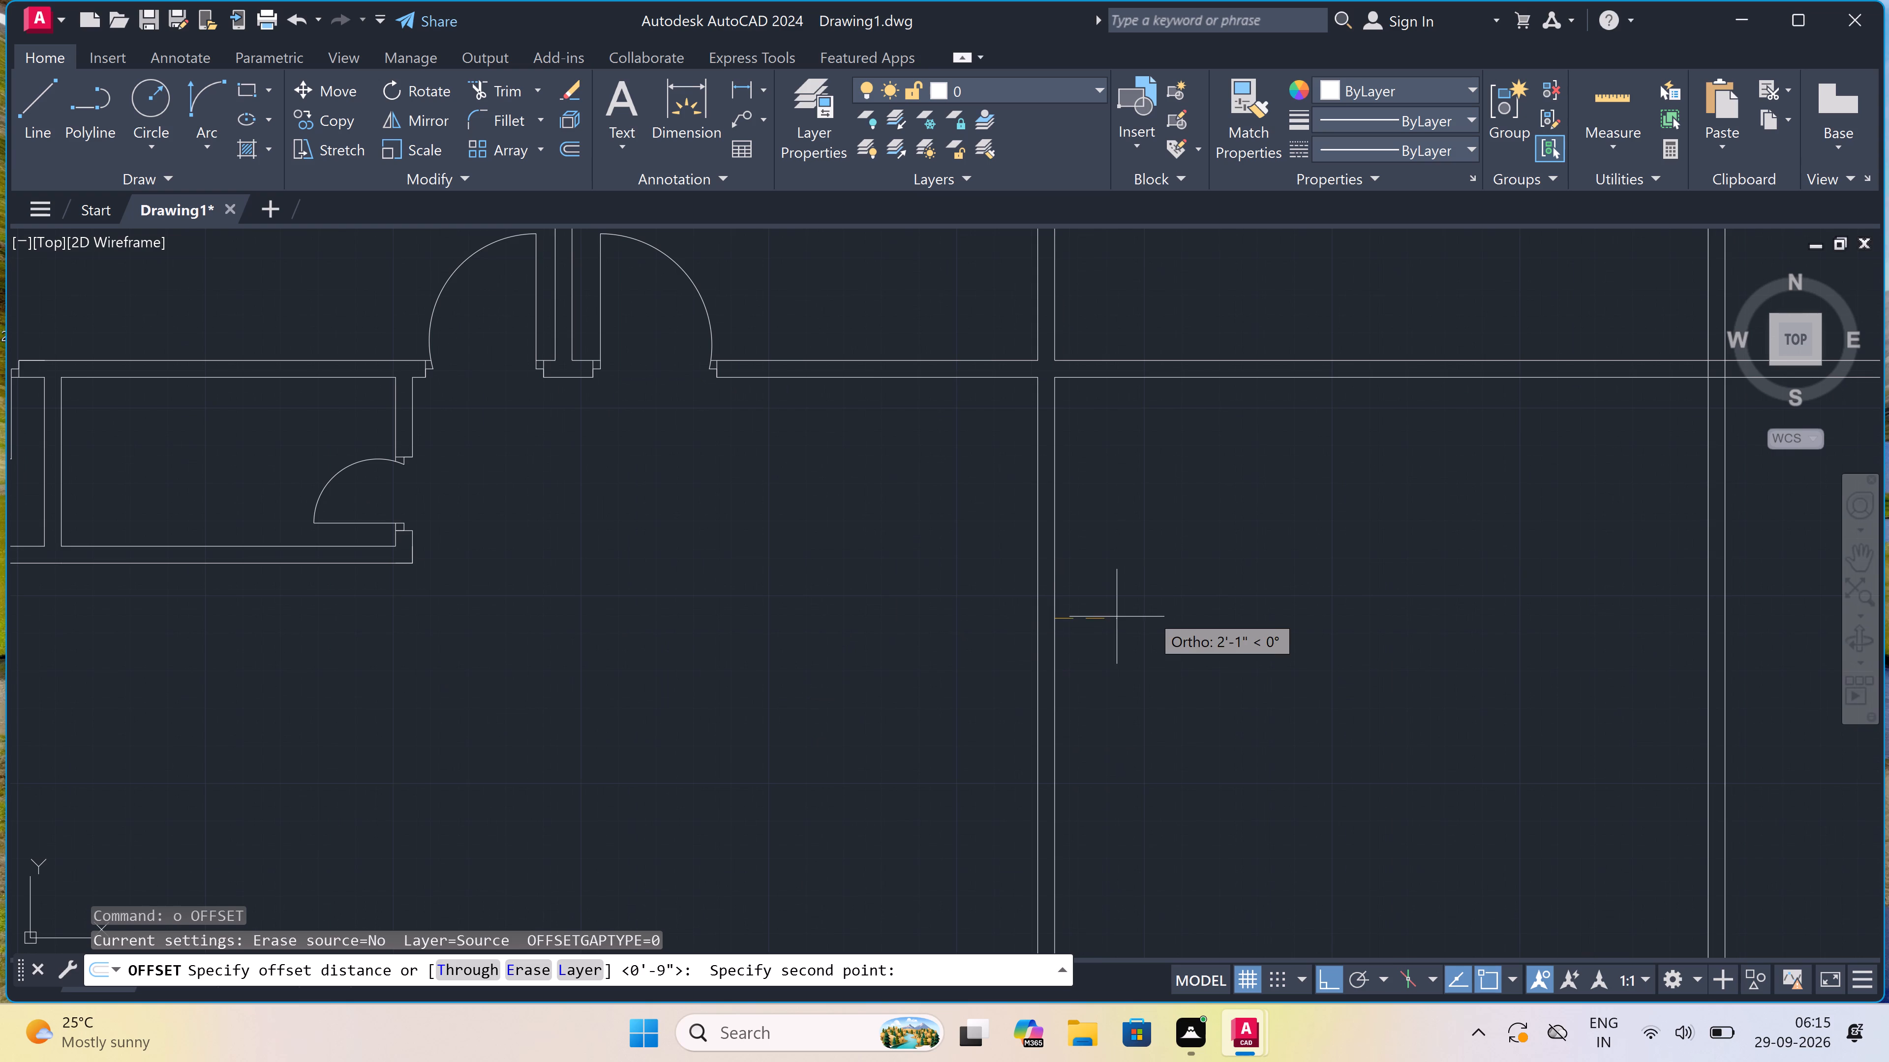
pyautogui.write("10'")
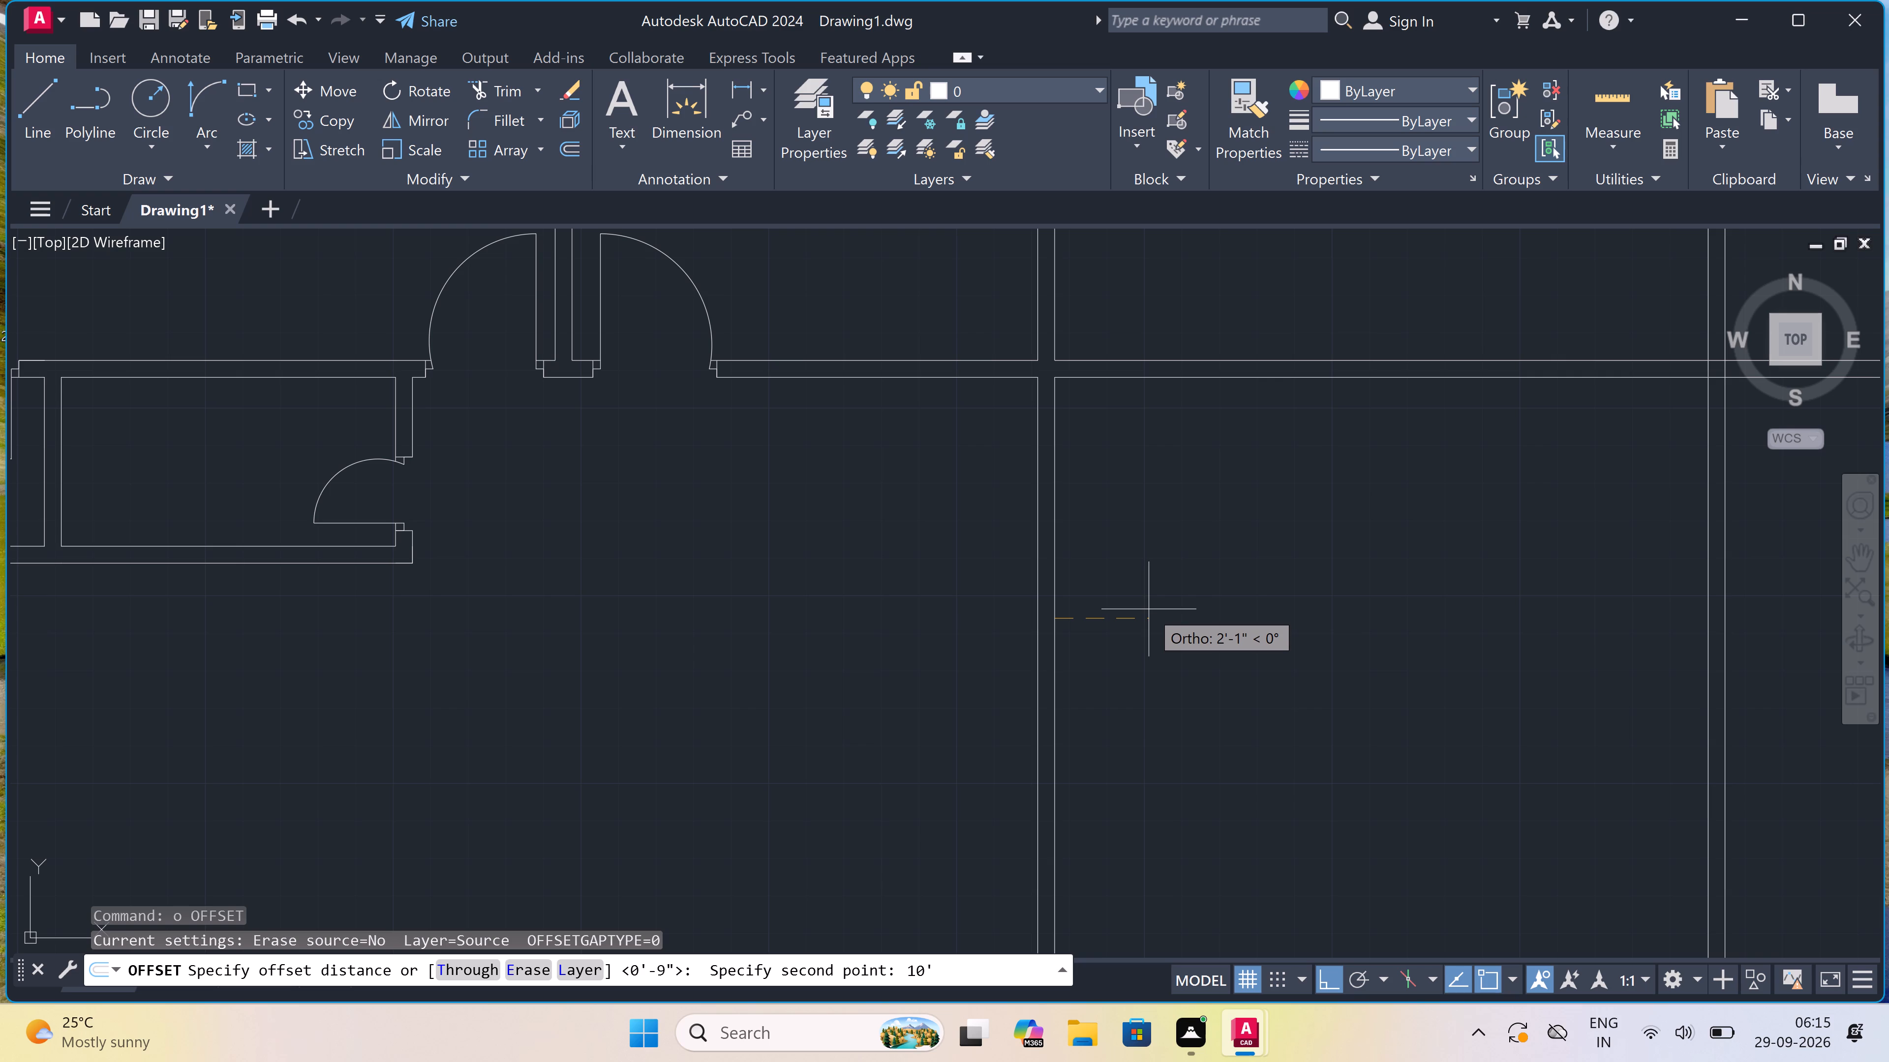
pyautogui.press('space')
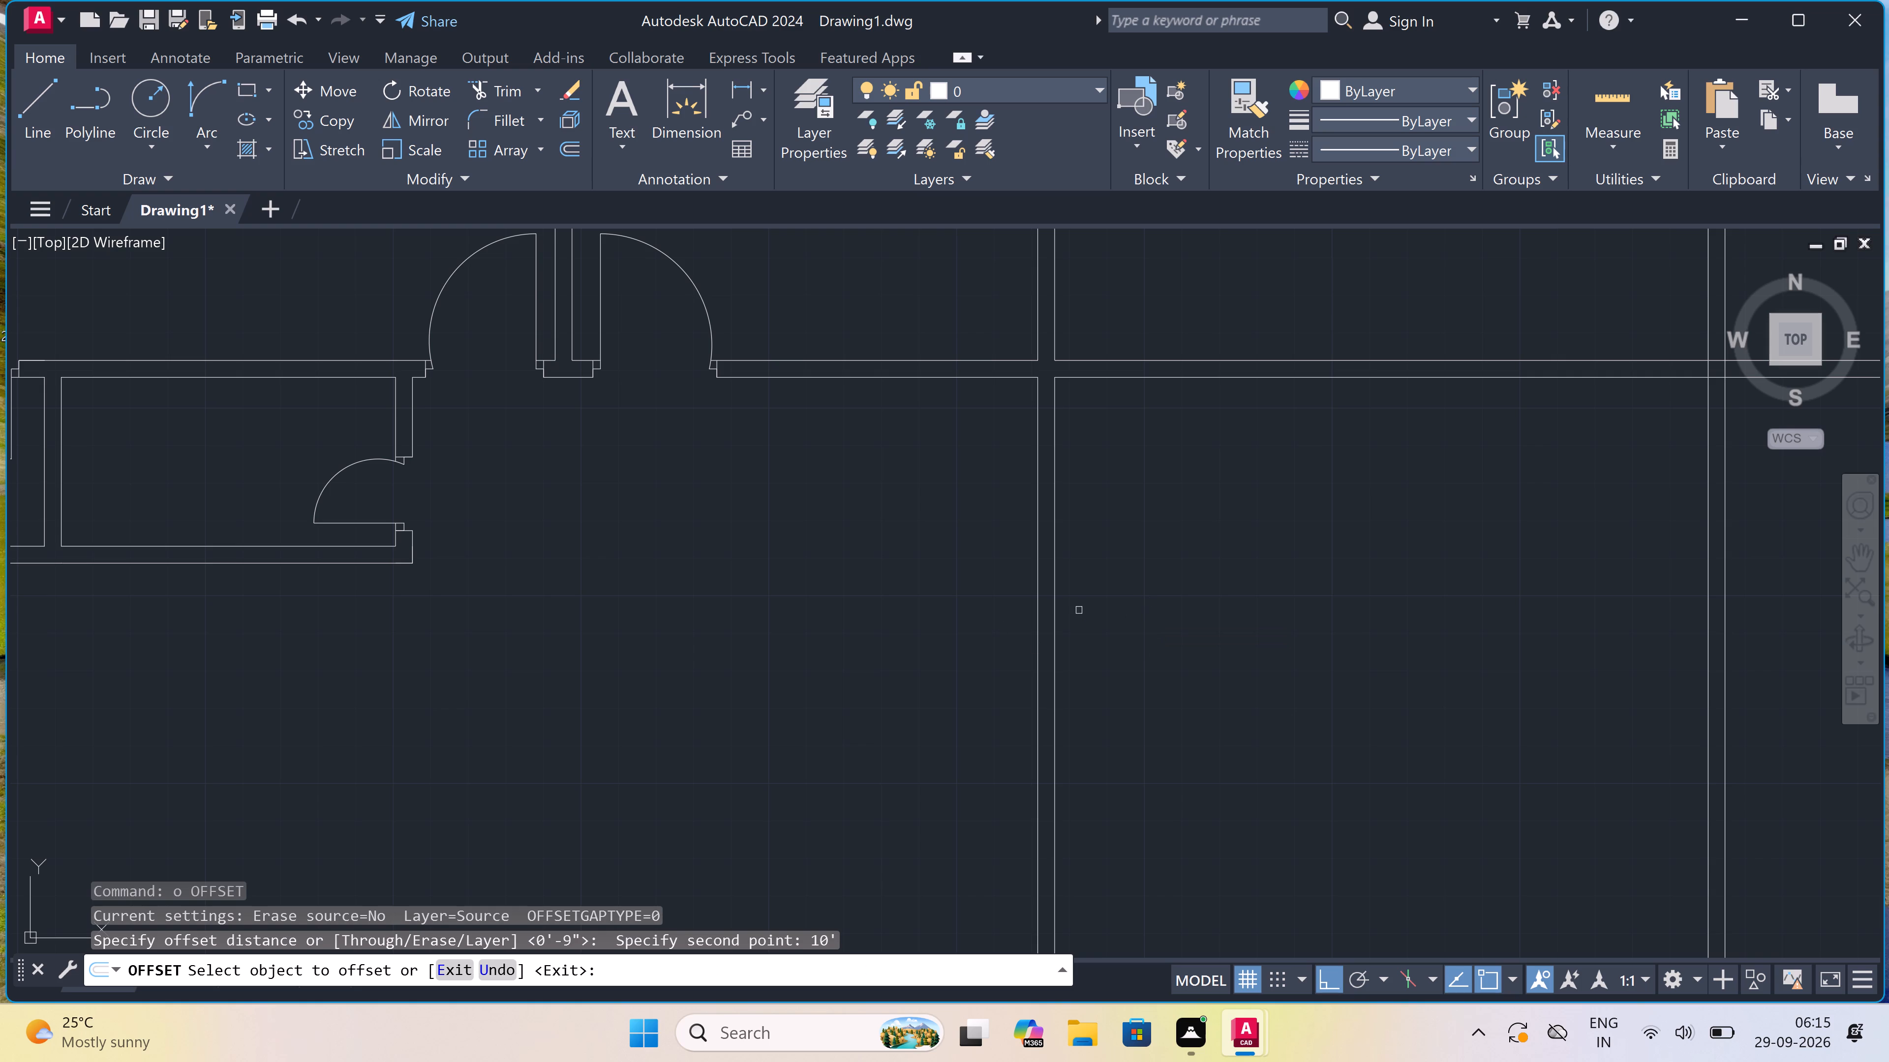
pyautogui.click(1057, 586)
pyautogui.click(1083, 584)
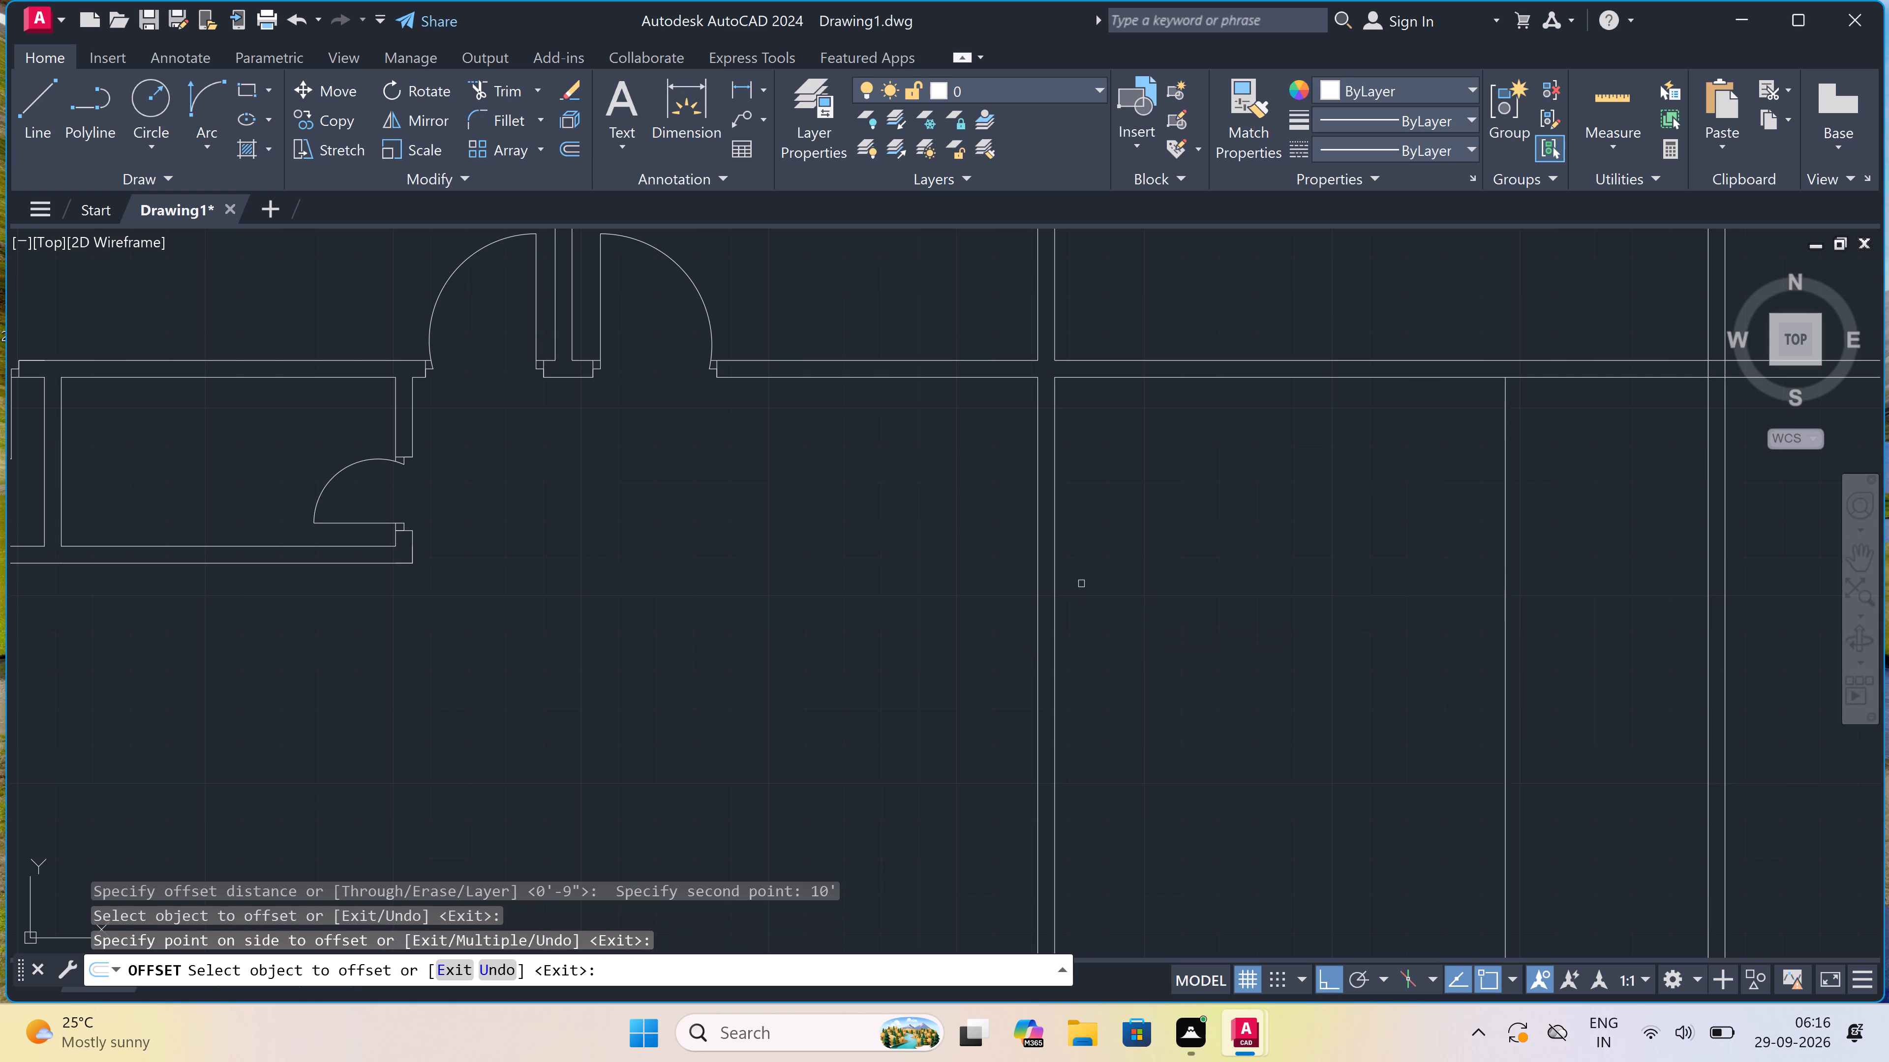
pyautogui.press('Escape')
# Offset the new vertical line below the long horizontal wall 4.5" to the right to form a partition wall.
pyautogui.scroll(-2, 1081, 582)
pyautogui.scroll(2, 1264, 531)
pyautogui.press('space')
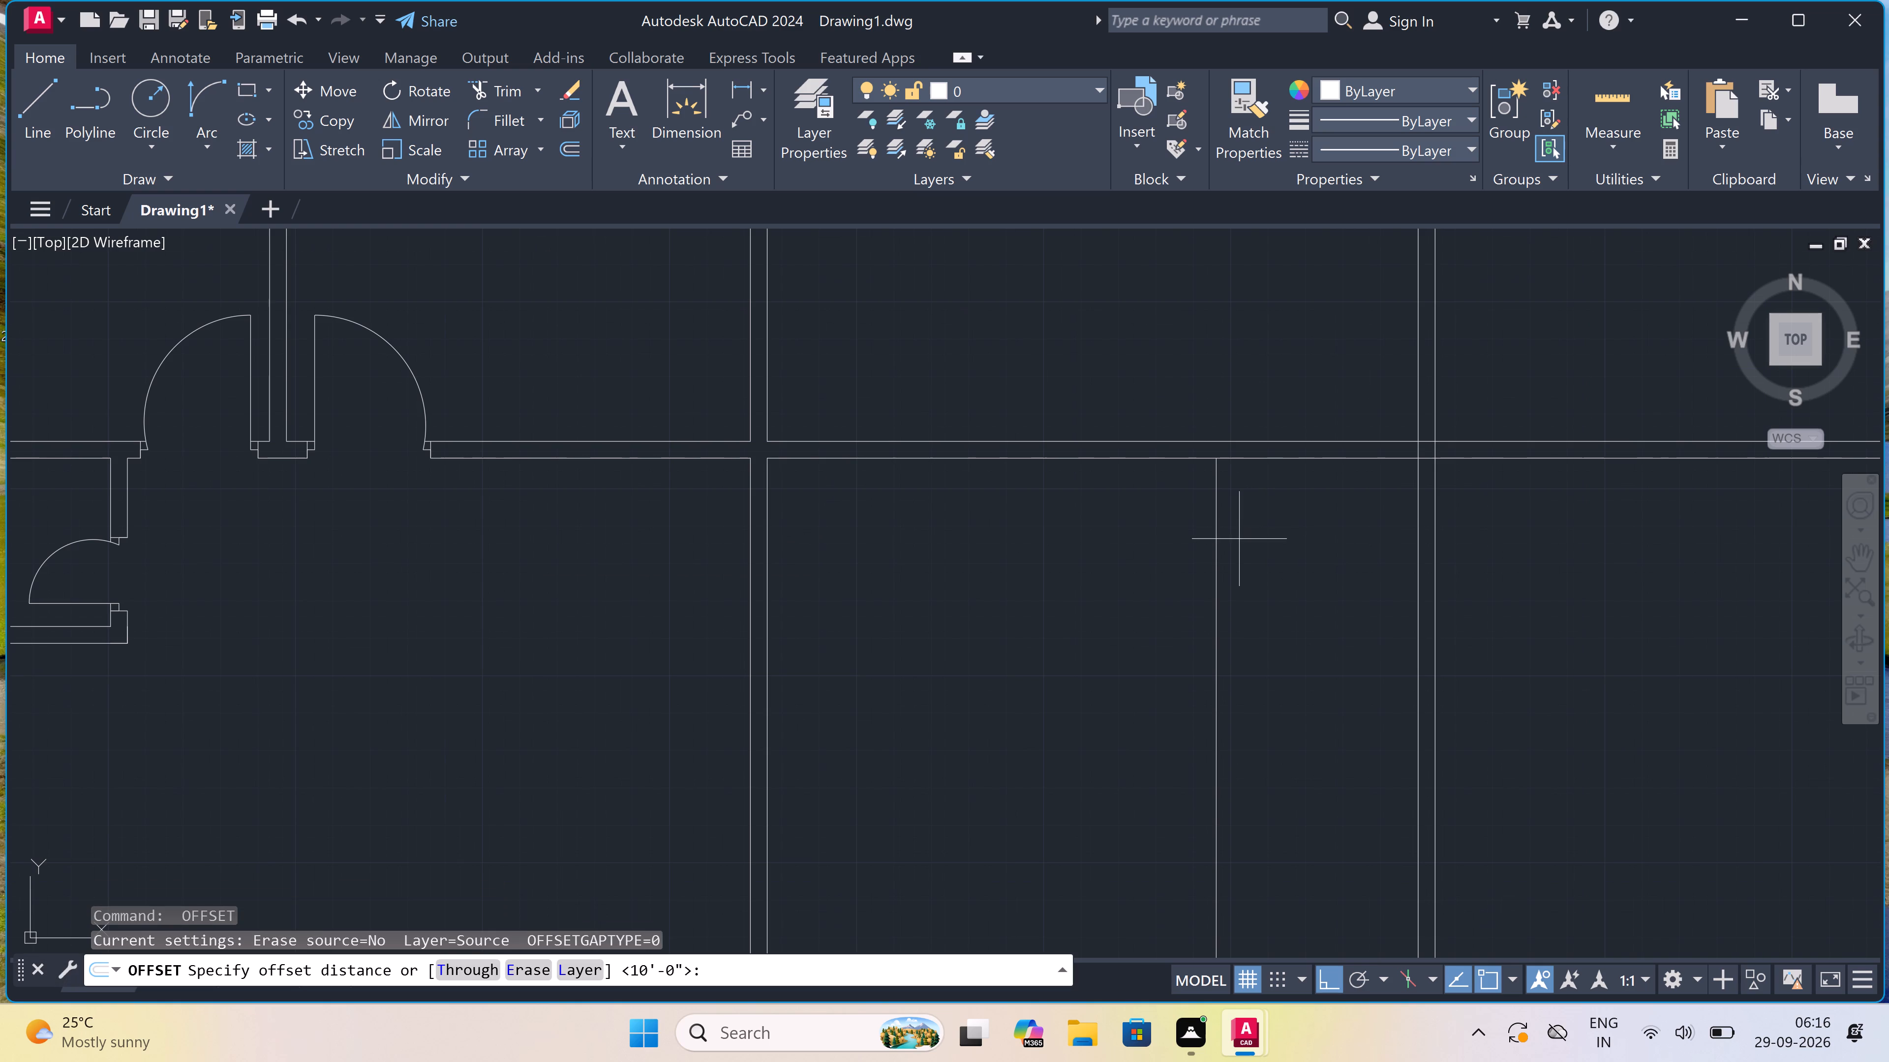
pyautogui.click(1212, 554)
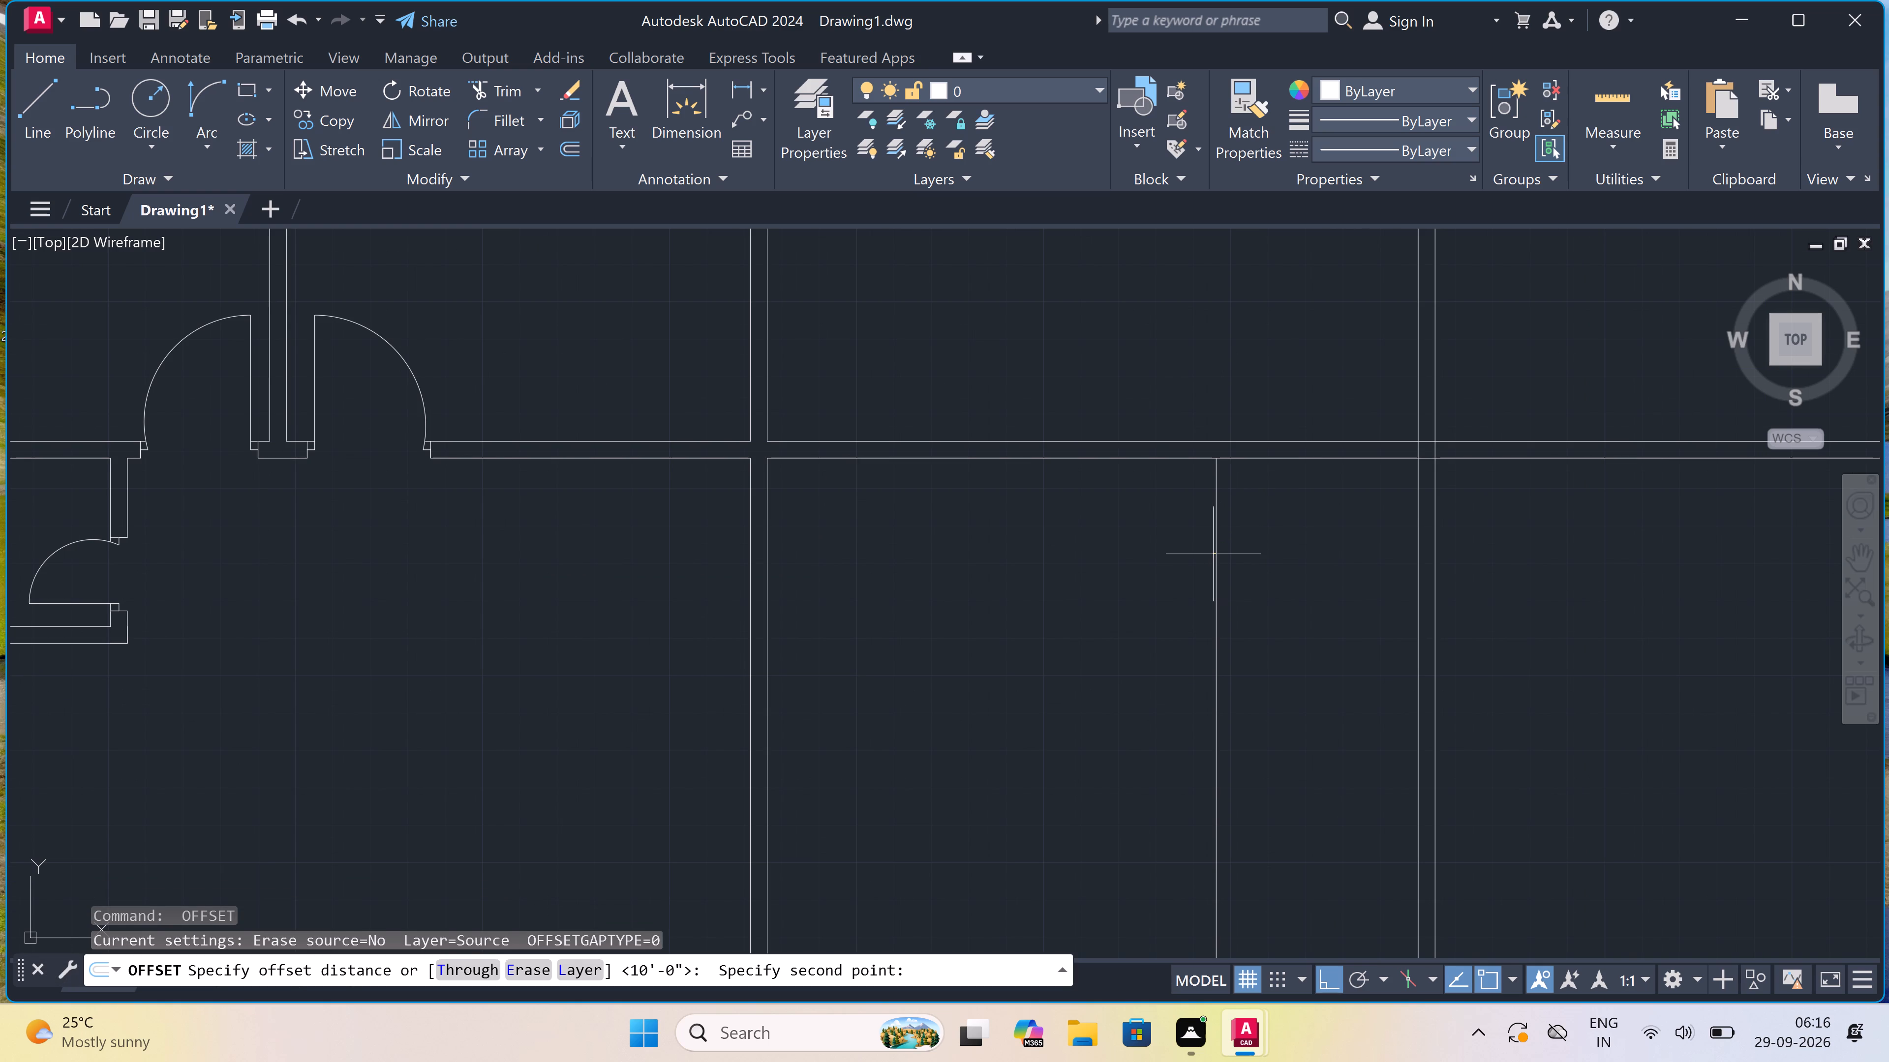
pyautogui.write('4.5"')
pyautogui.press('space')
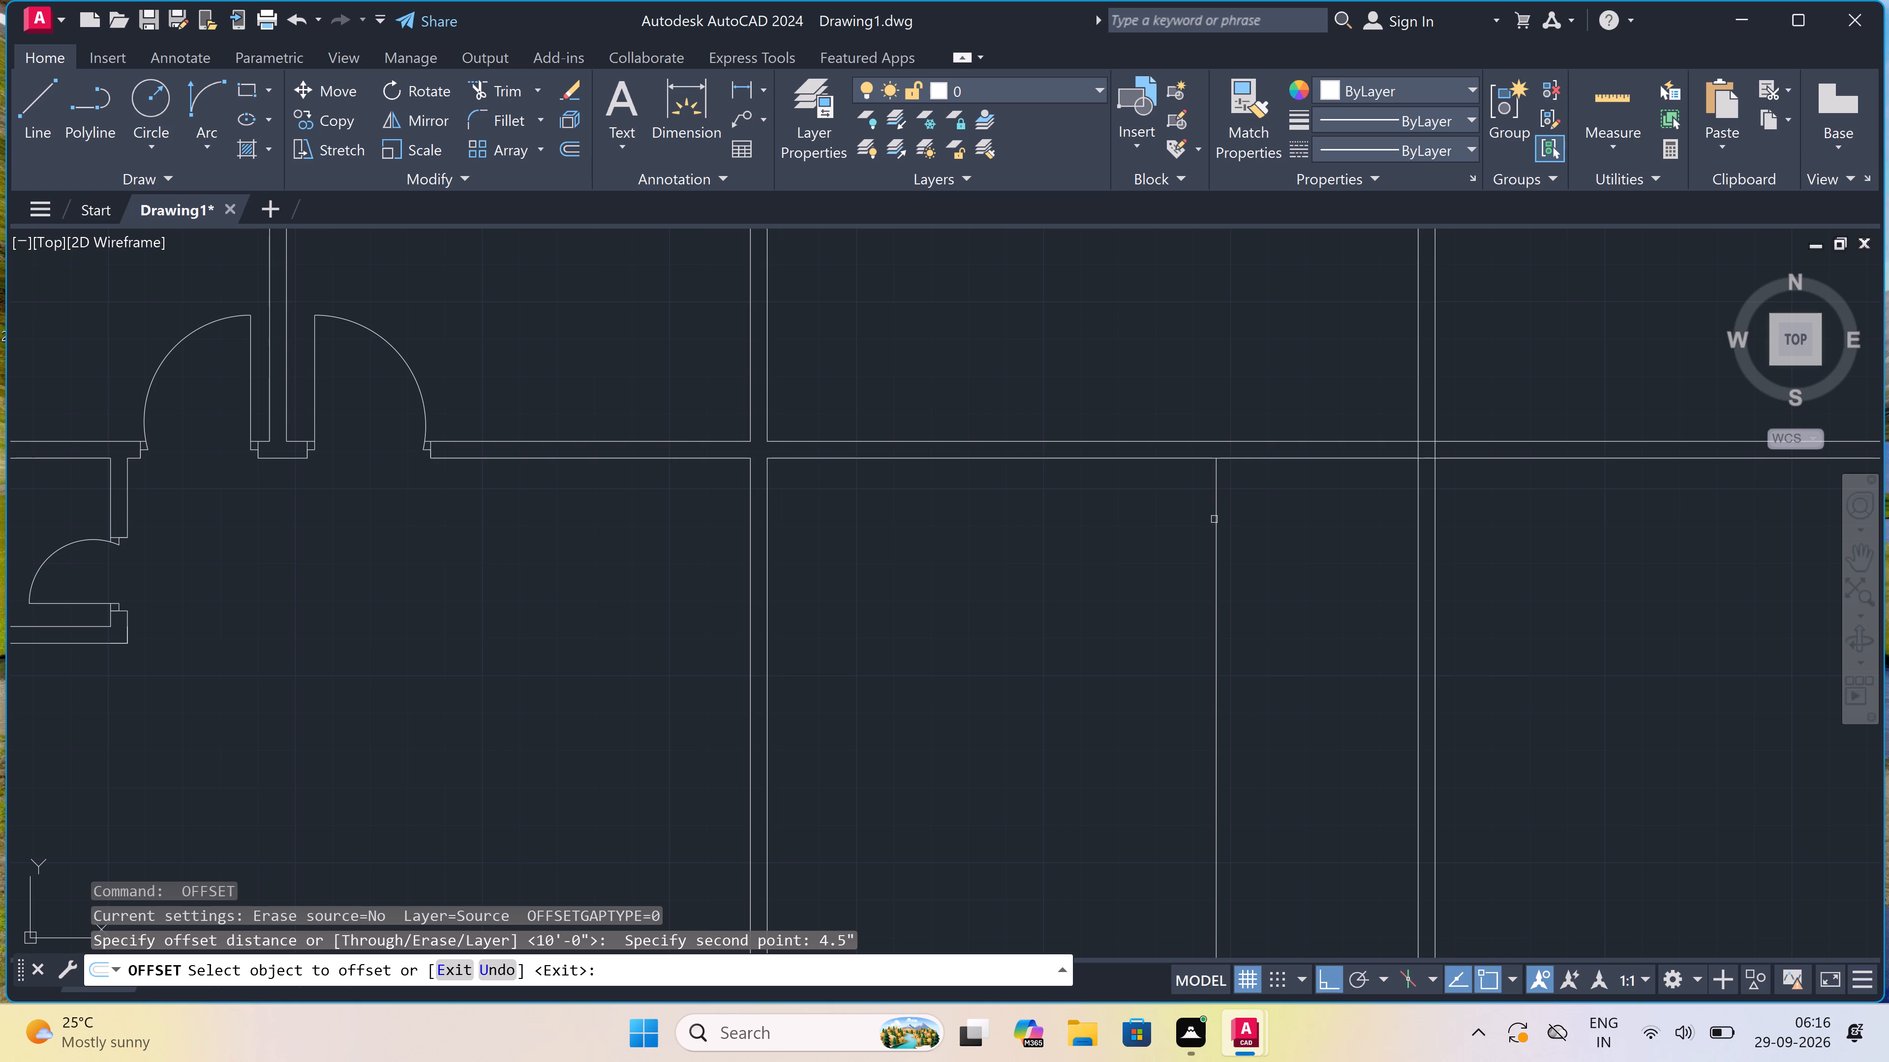
pyautogui.click(1214, 519)
pyautogui.click(1237, 511)
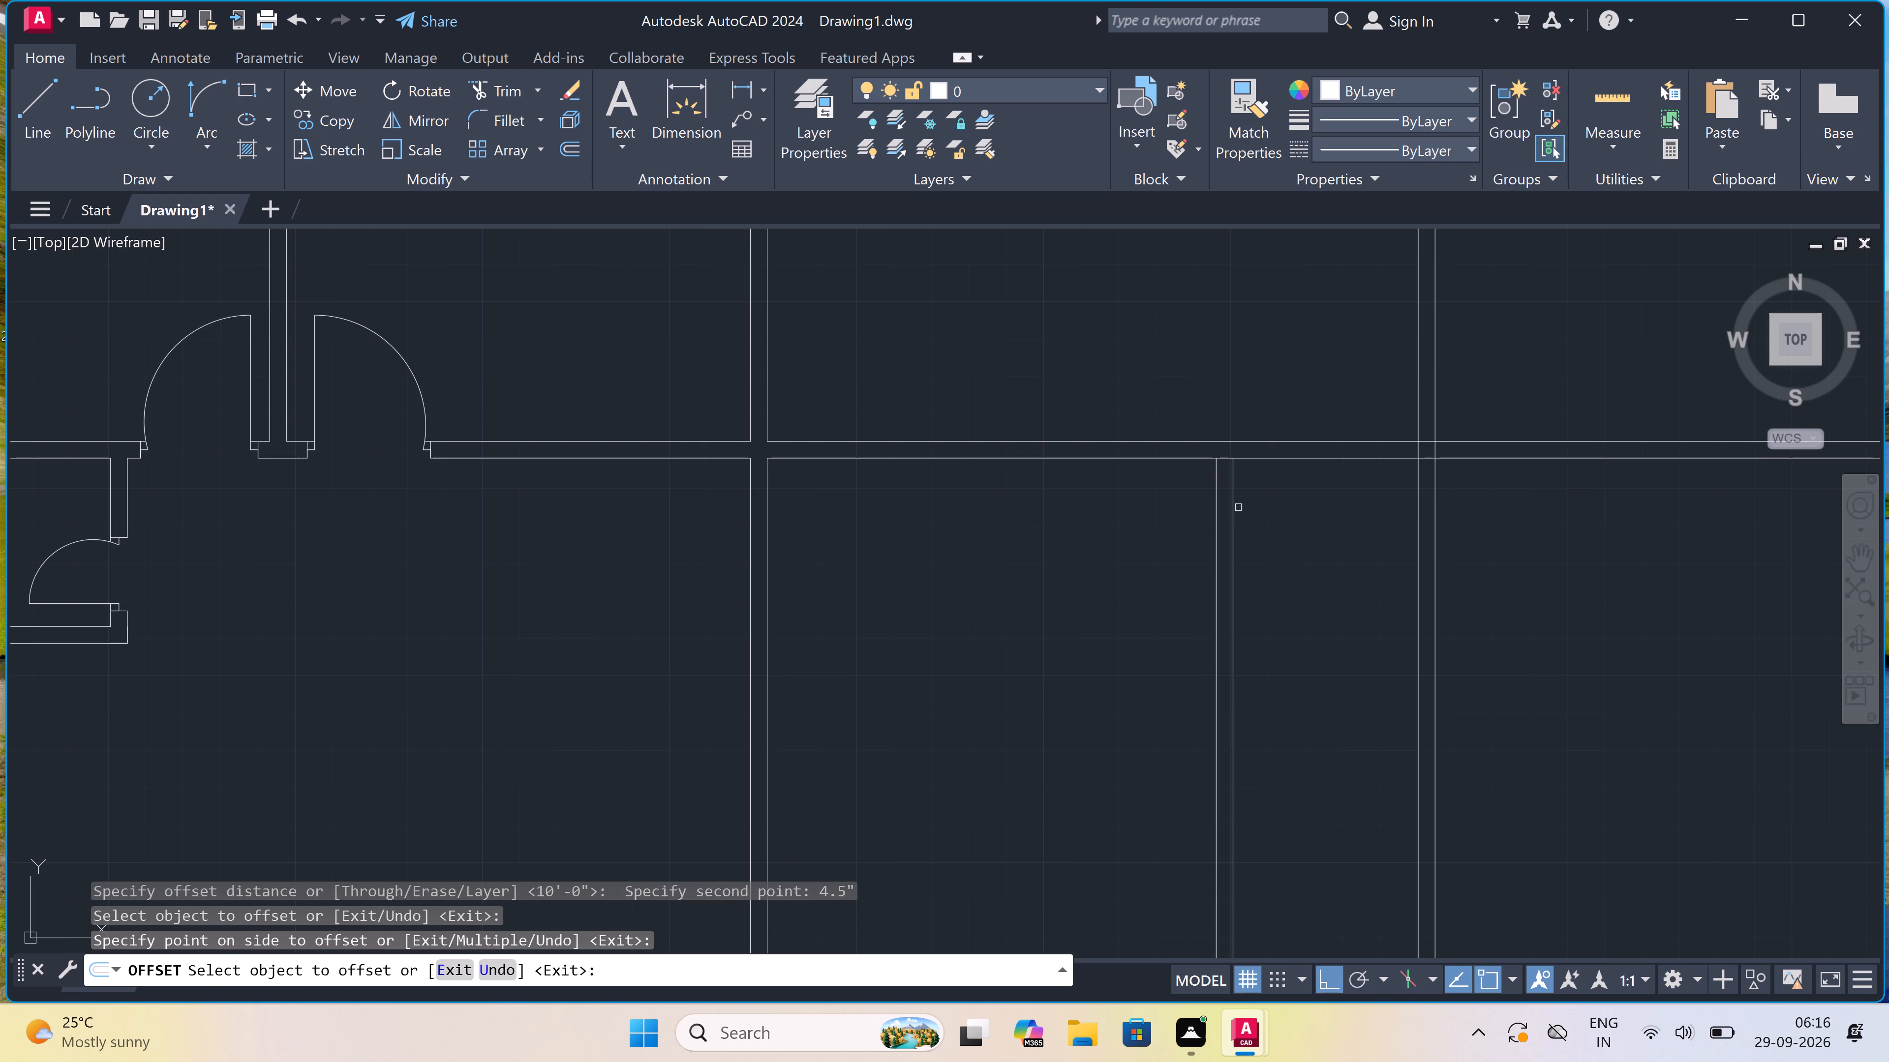
pyautogui.press('Escape')
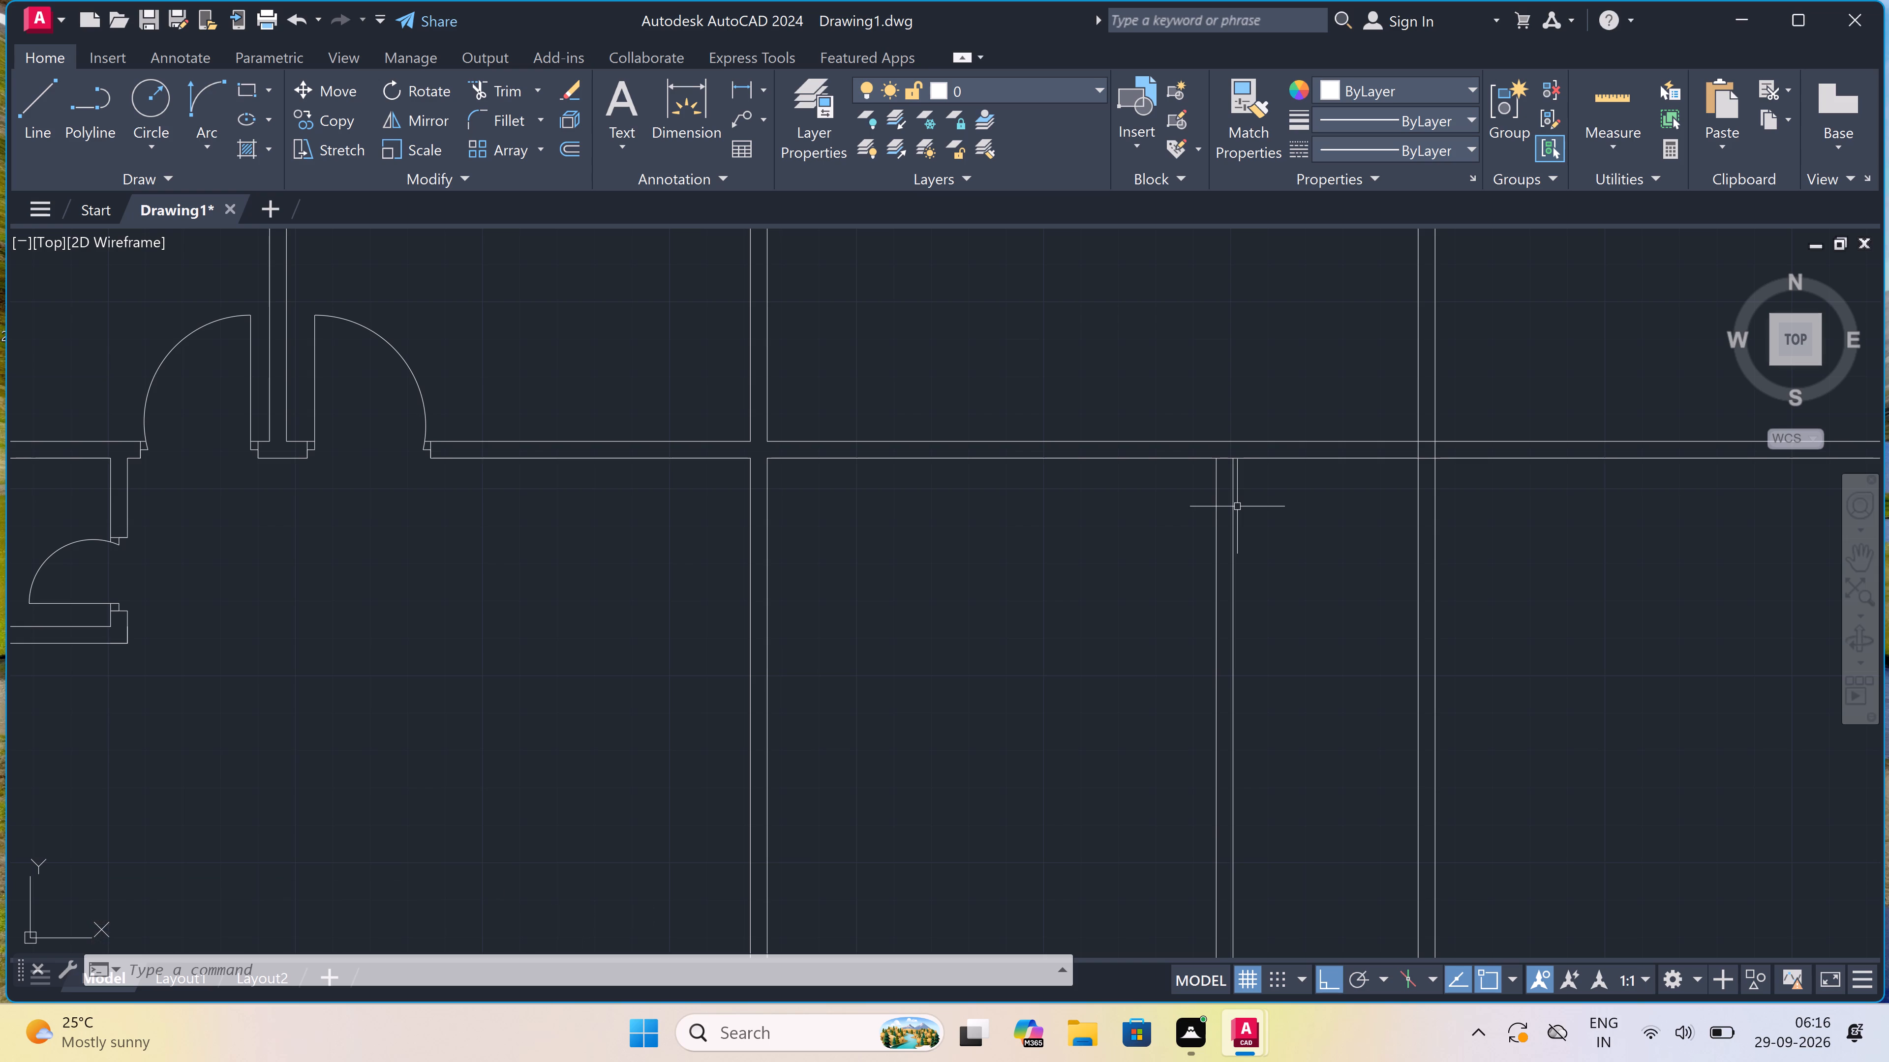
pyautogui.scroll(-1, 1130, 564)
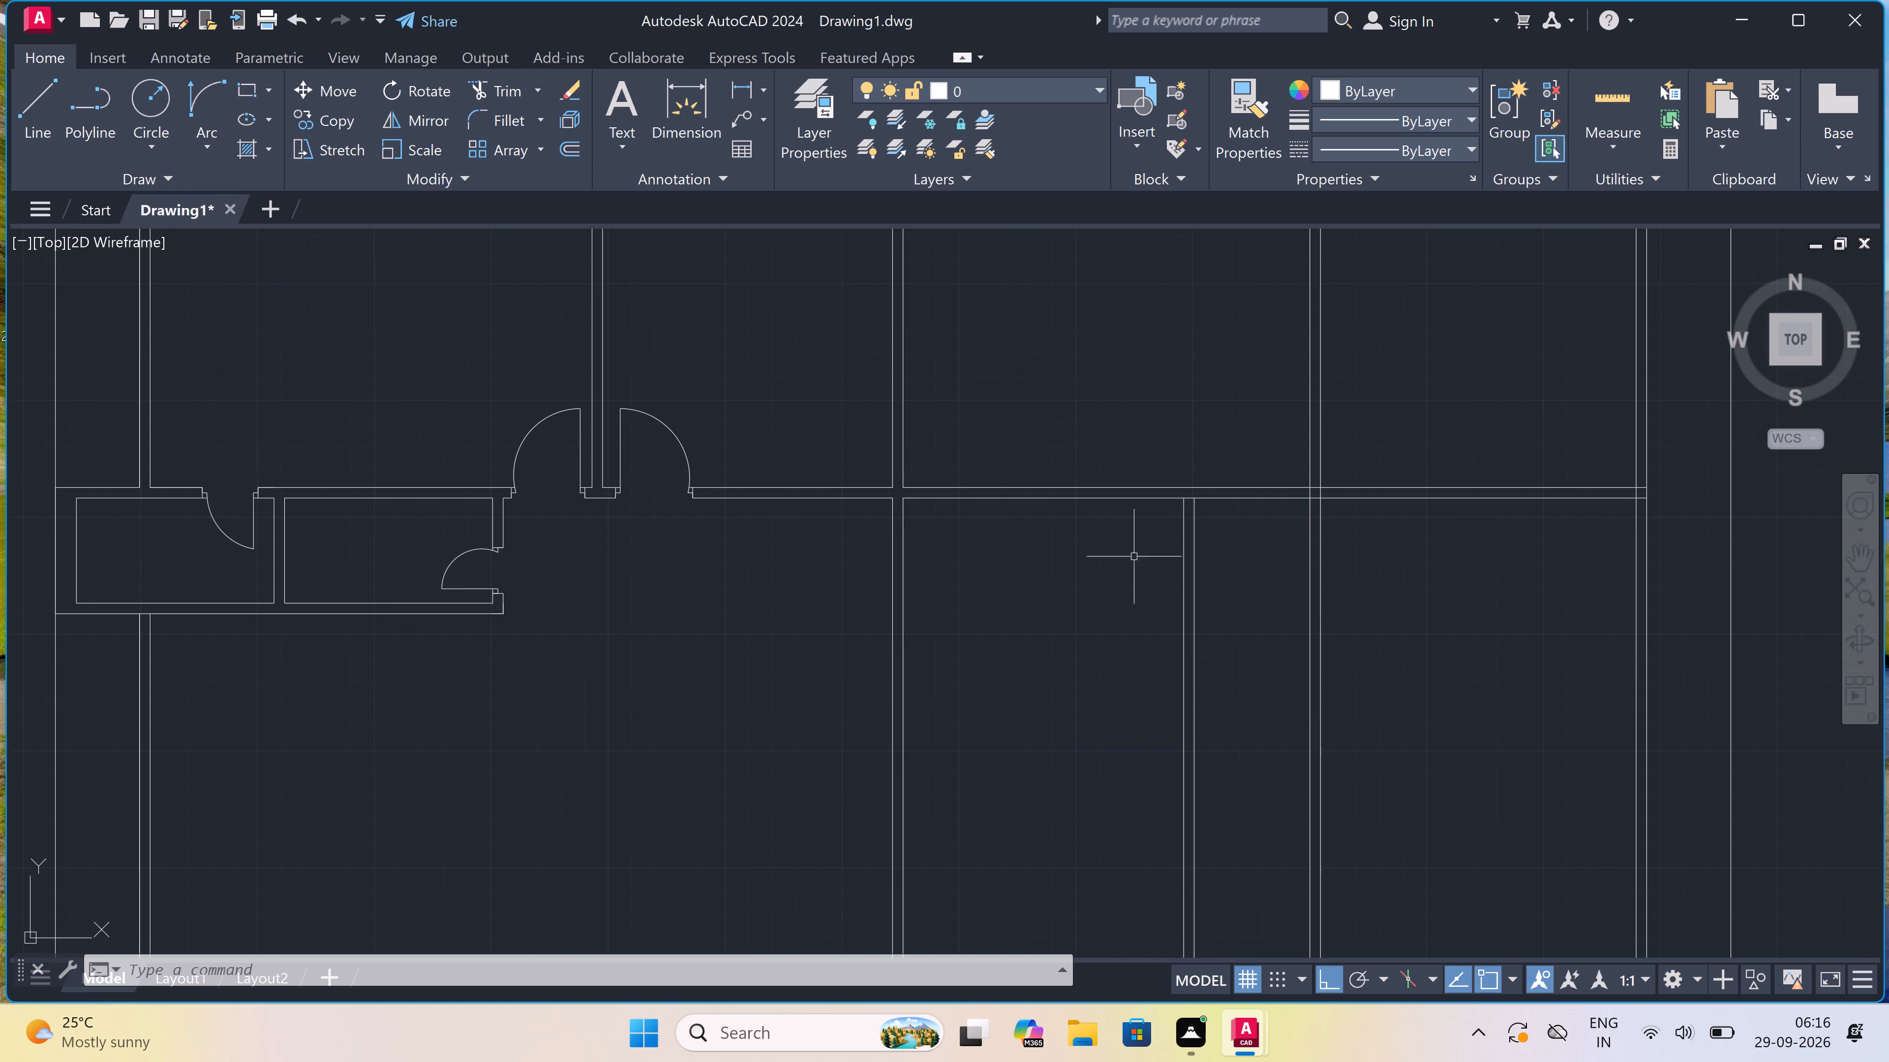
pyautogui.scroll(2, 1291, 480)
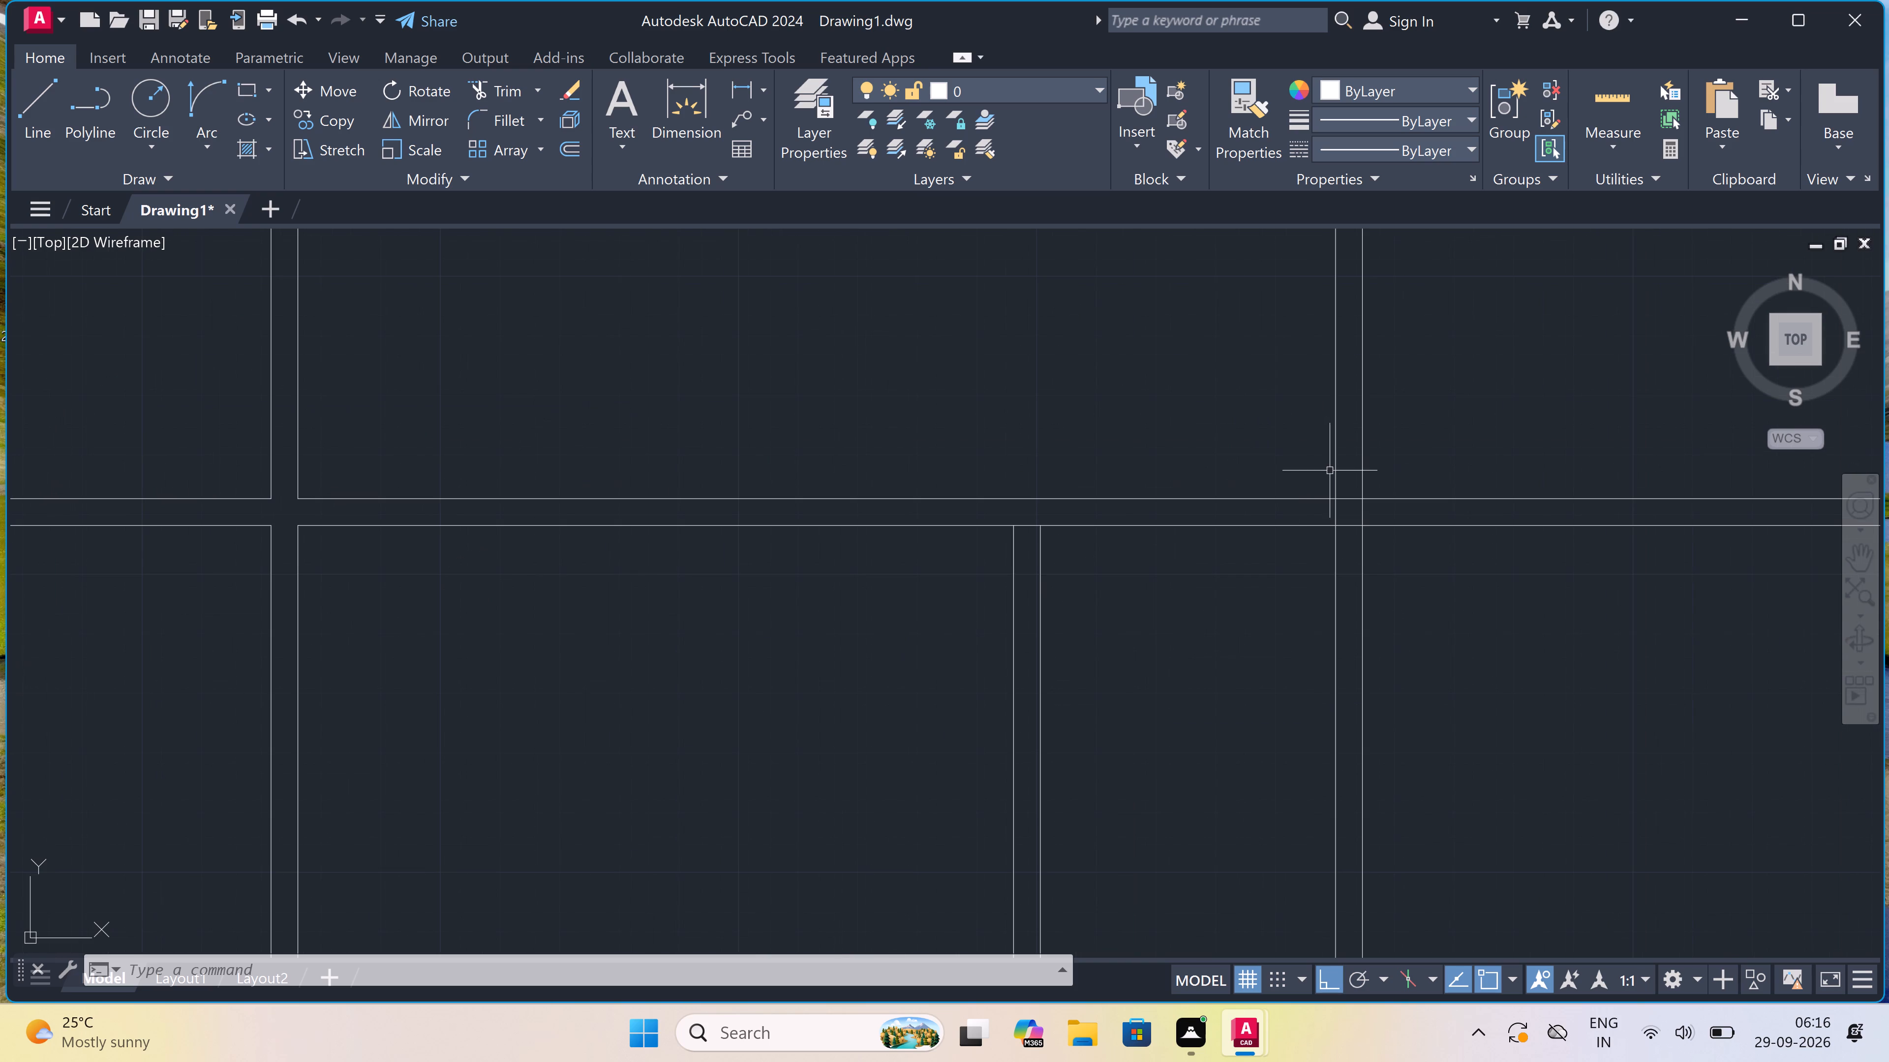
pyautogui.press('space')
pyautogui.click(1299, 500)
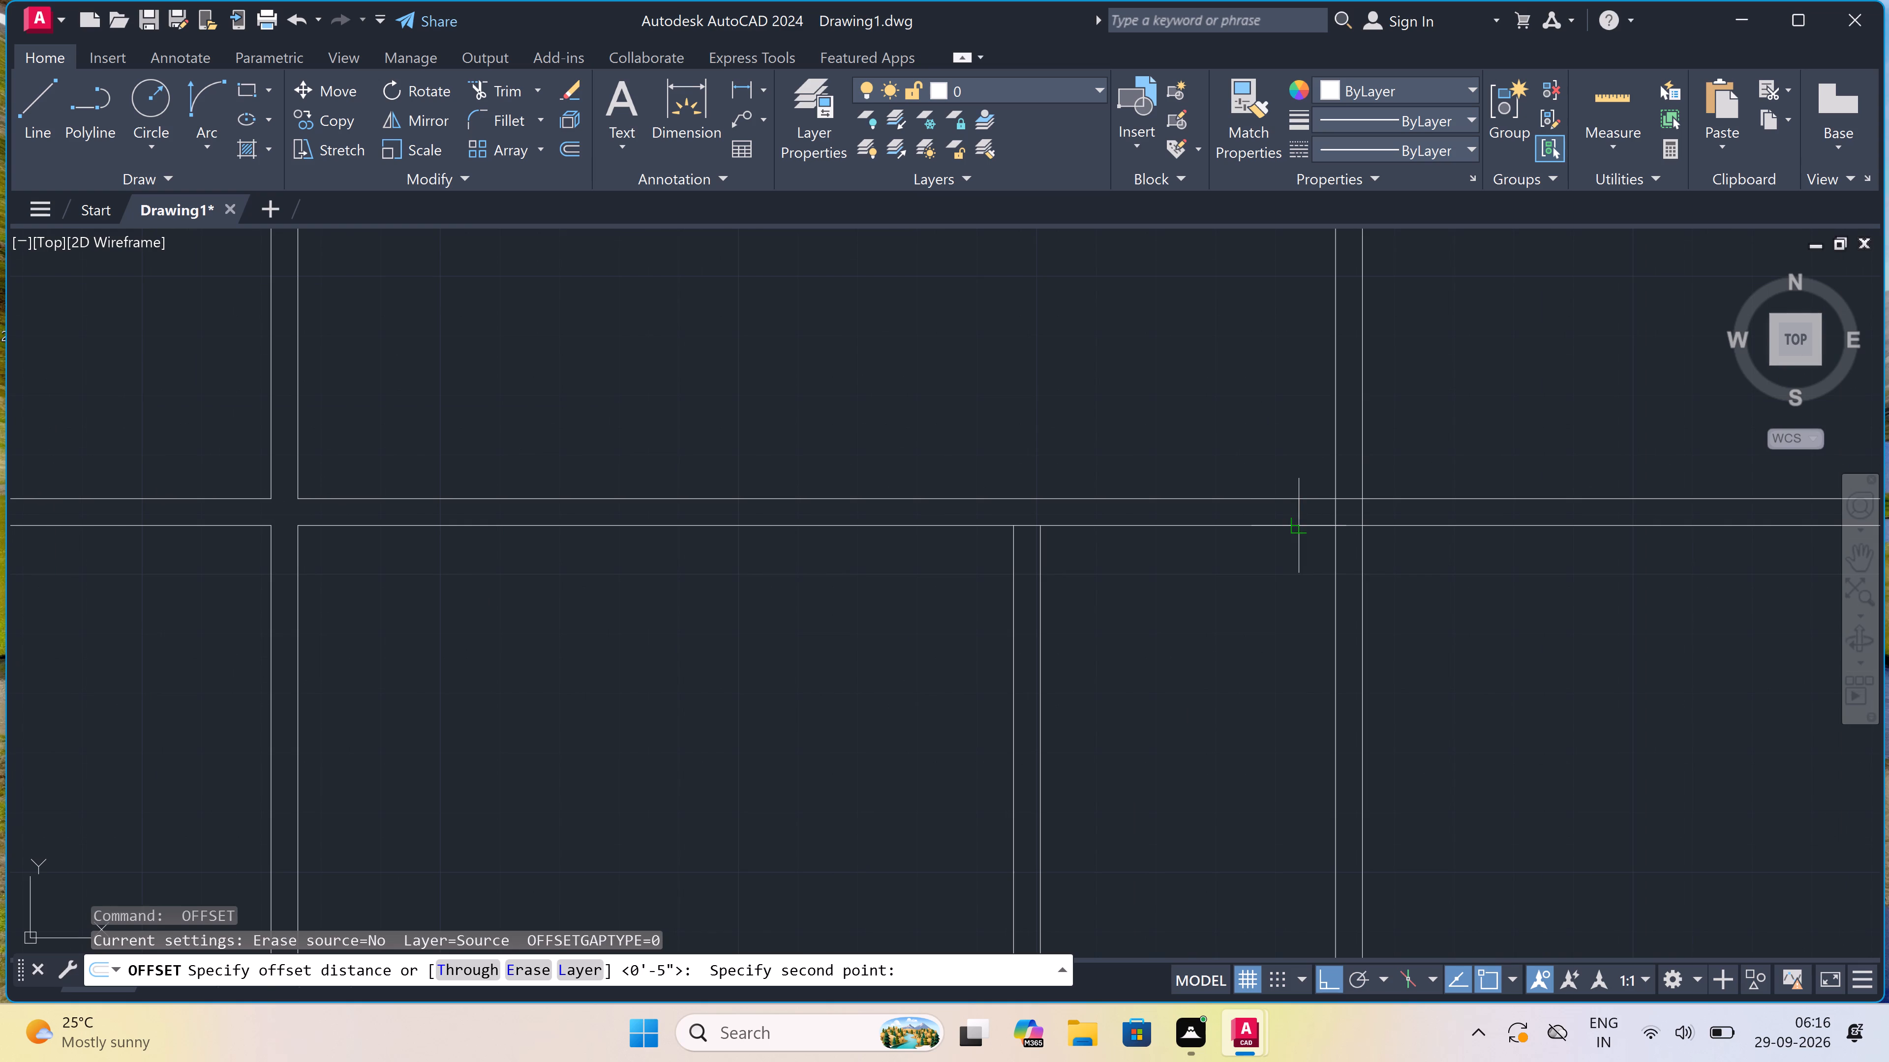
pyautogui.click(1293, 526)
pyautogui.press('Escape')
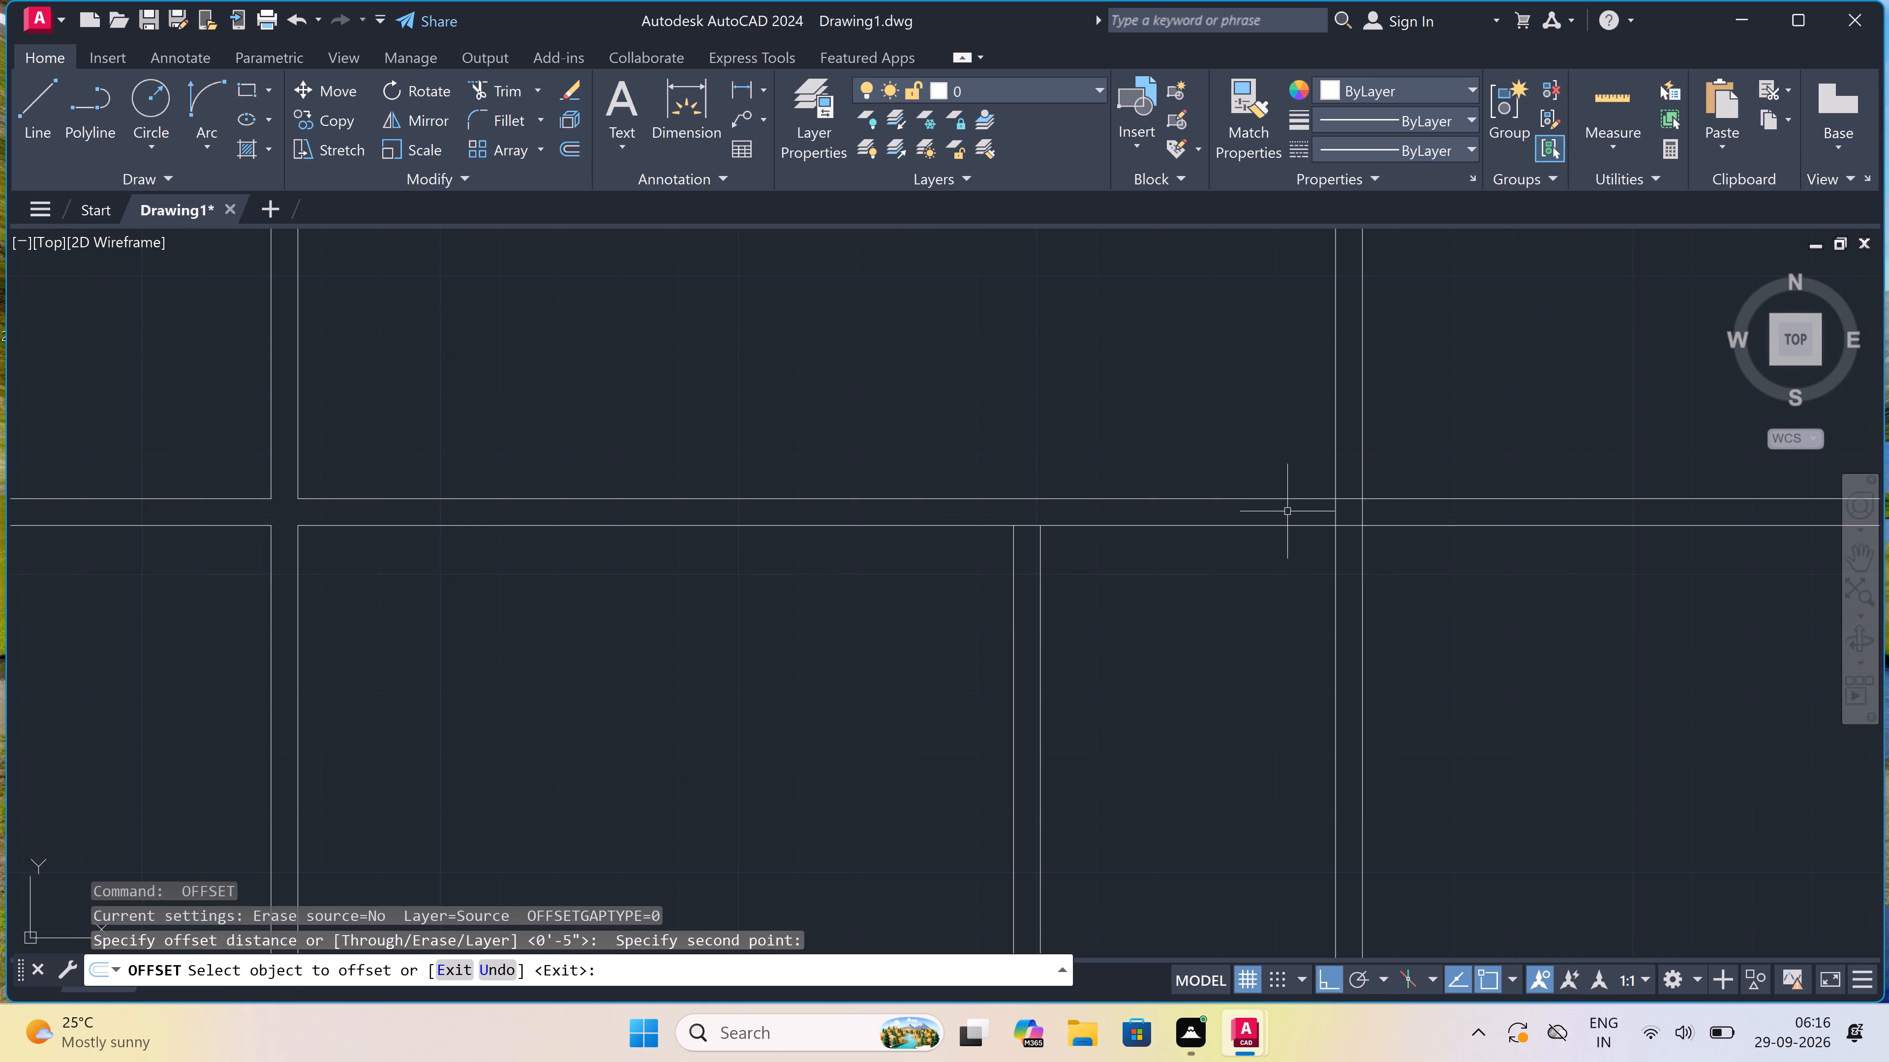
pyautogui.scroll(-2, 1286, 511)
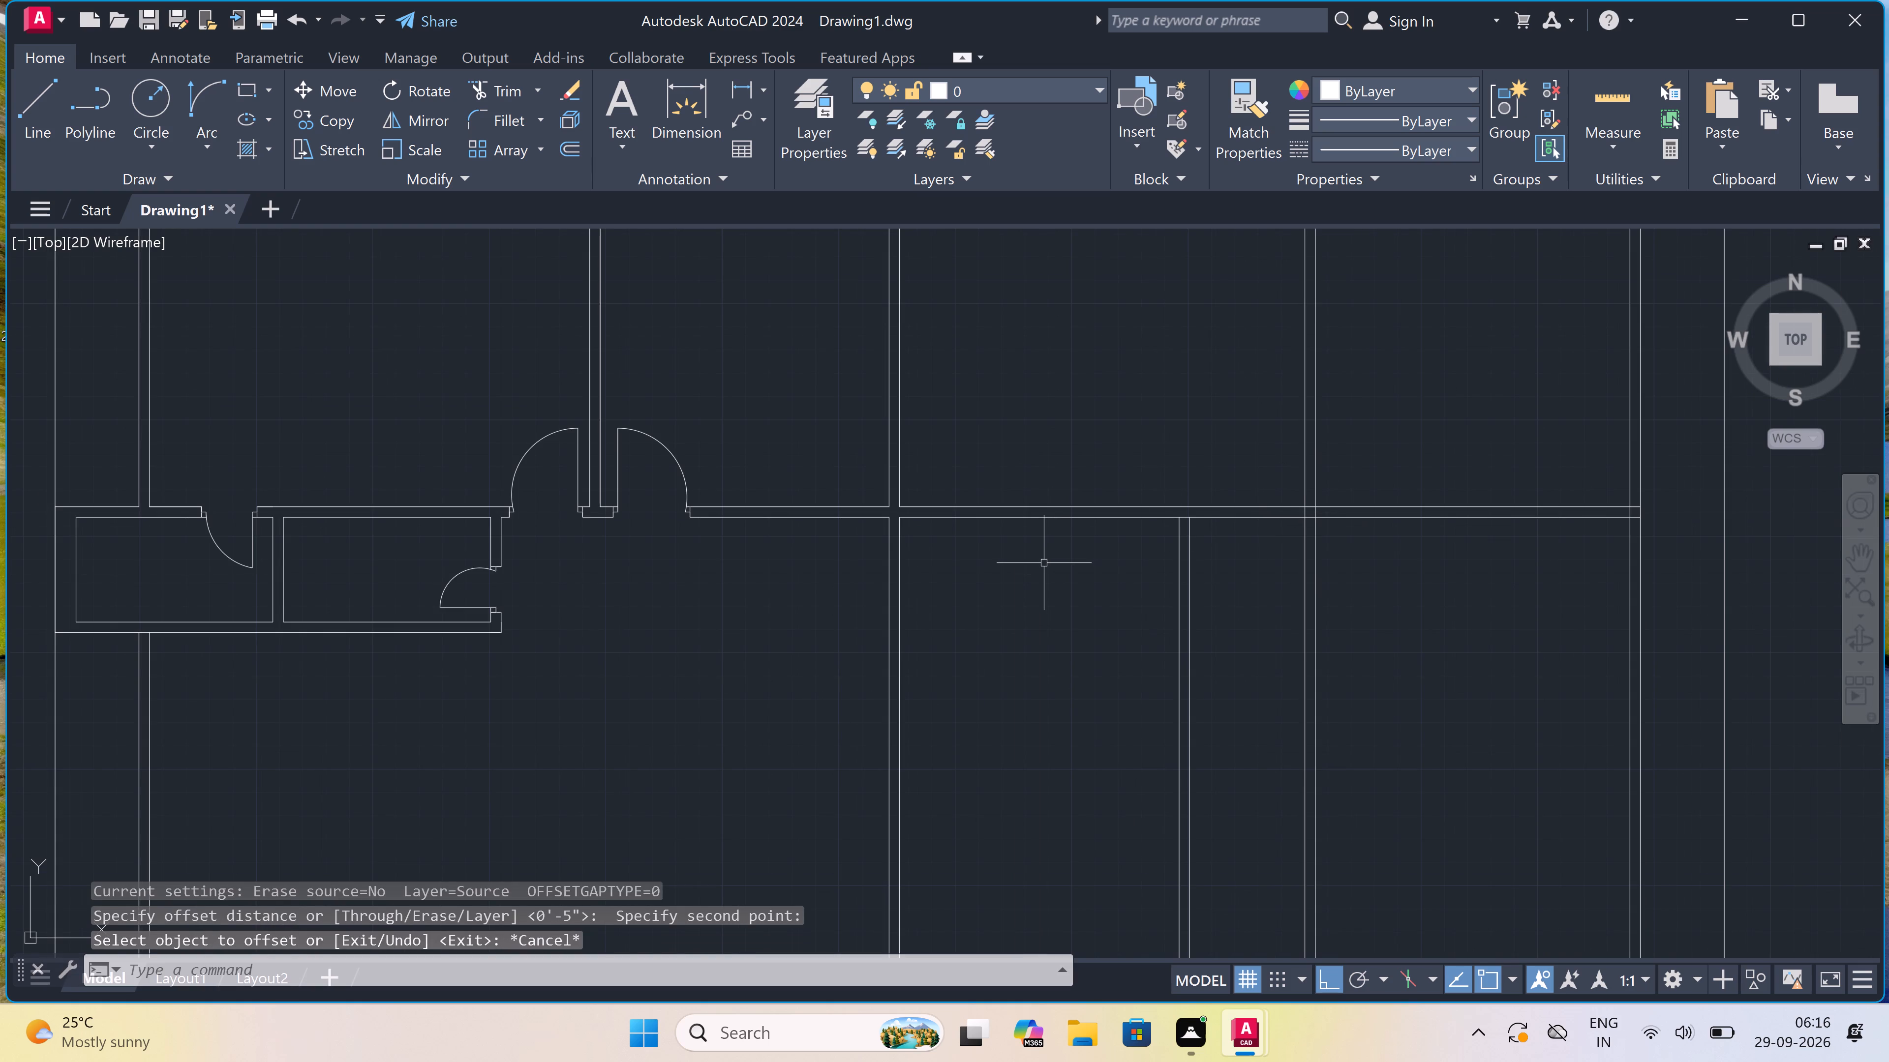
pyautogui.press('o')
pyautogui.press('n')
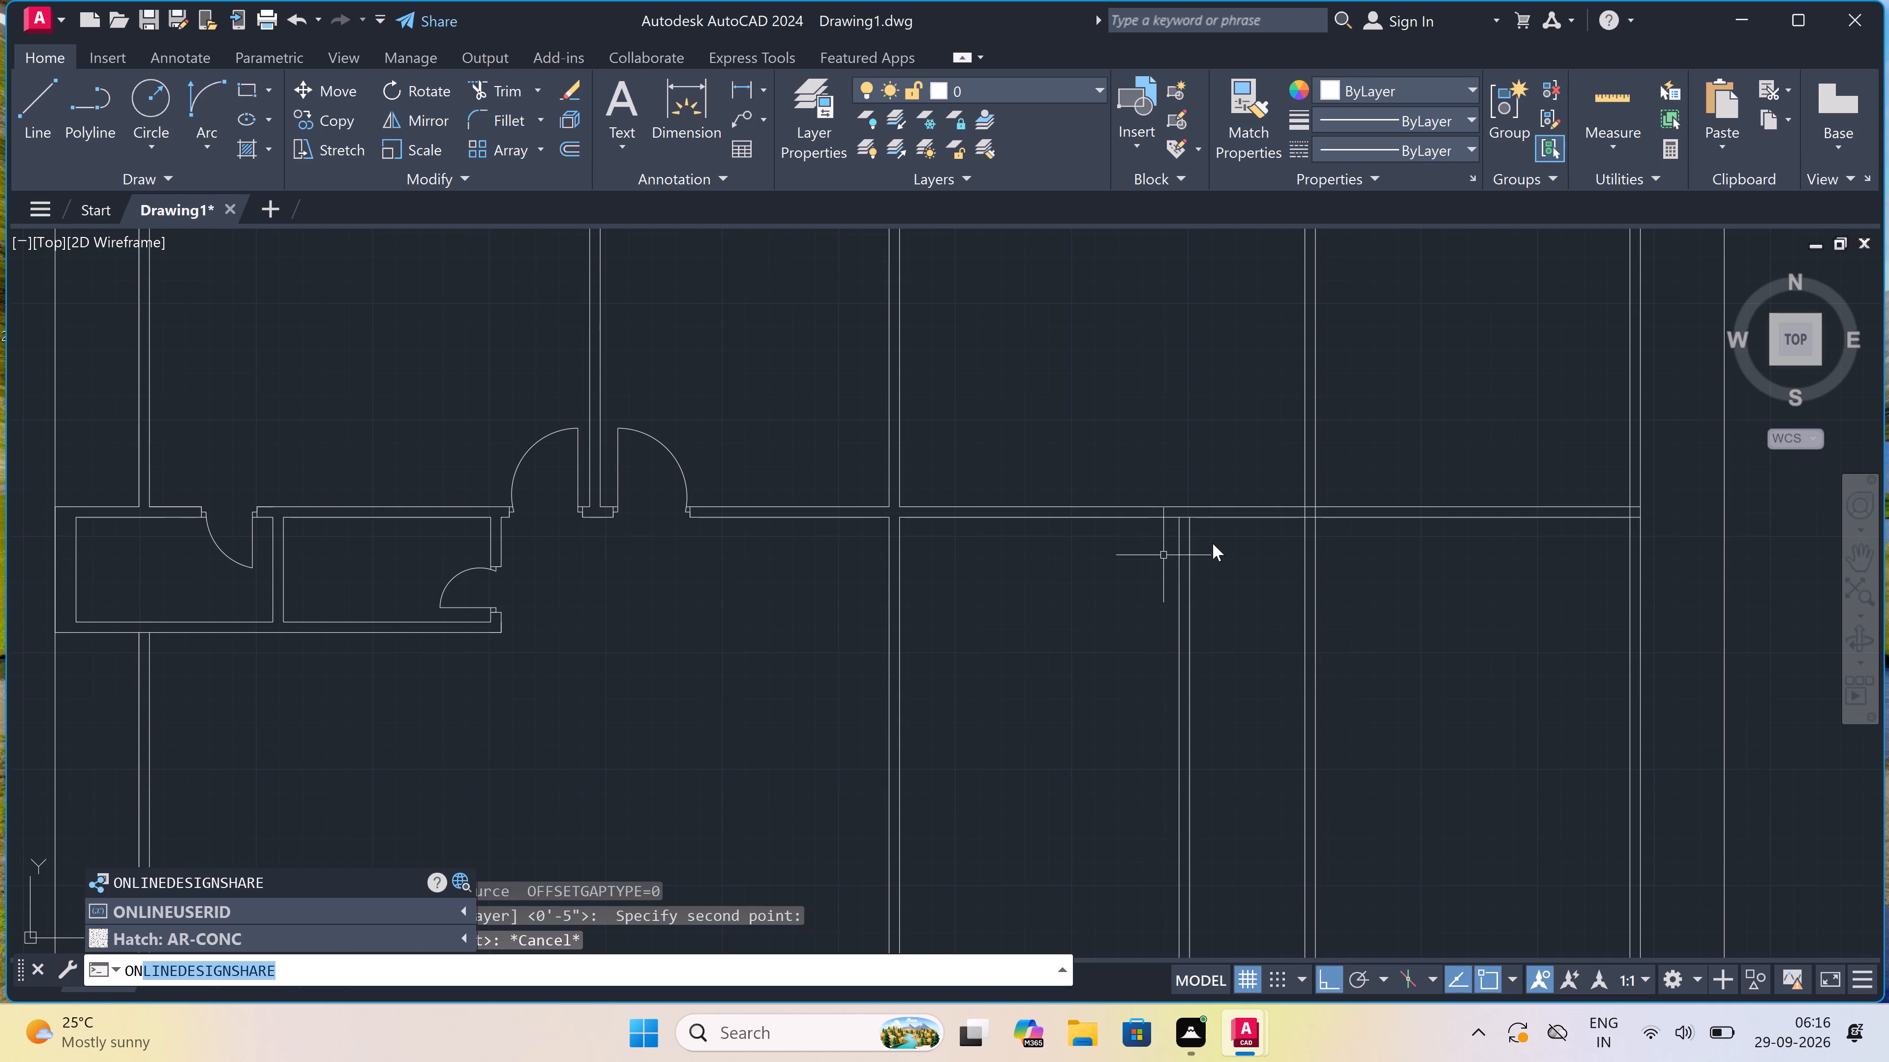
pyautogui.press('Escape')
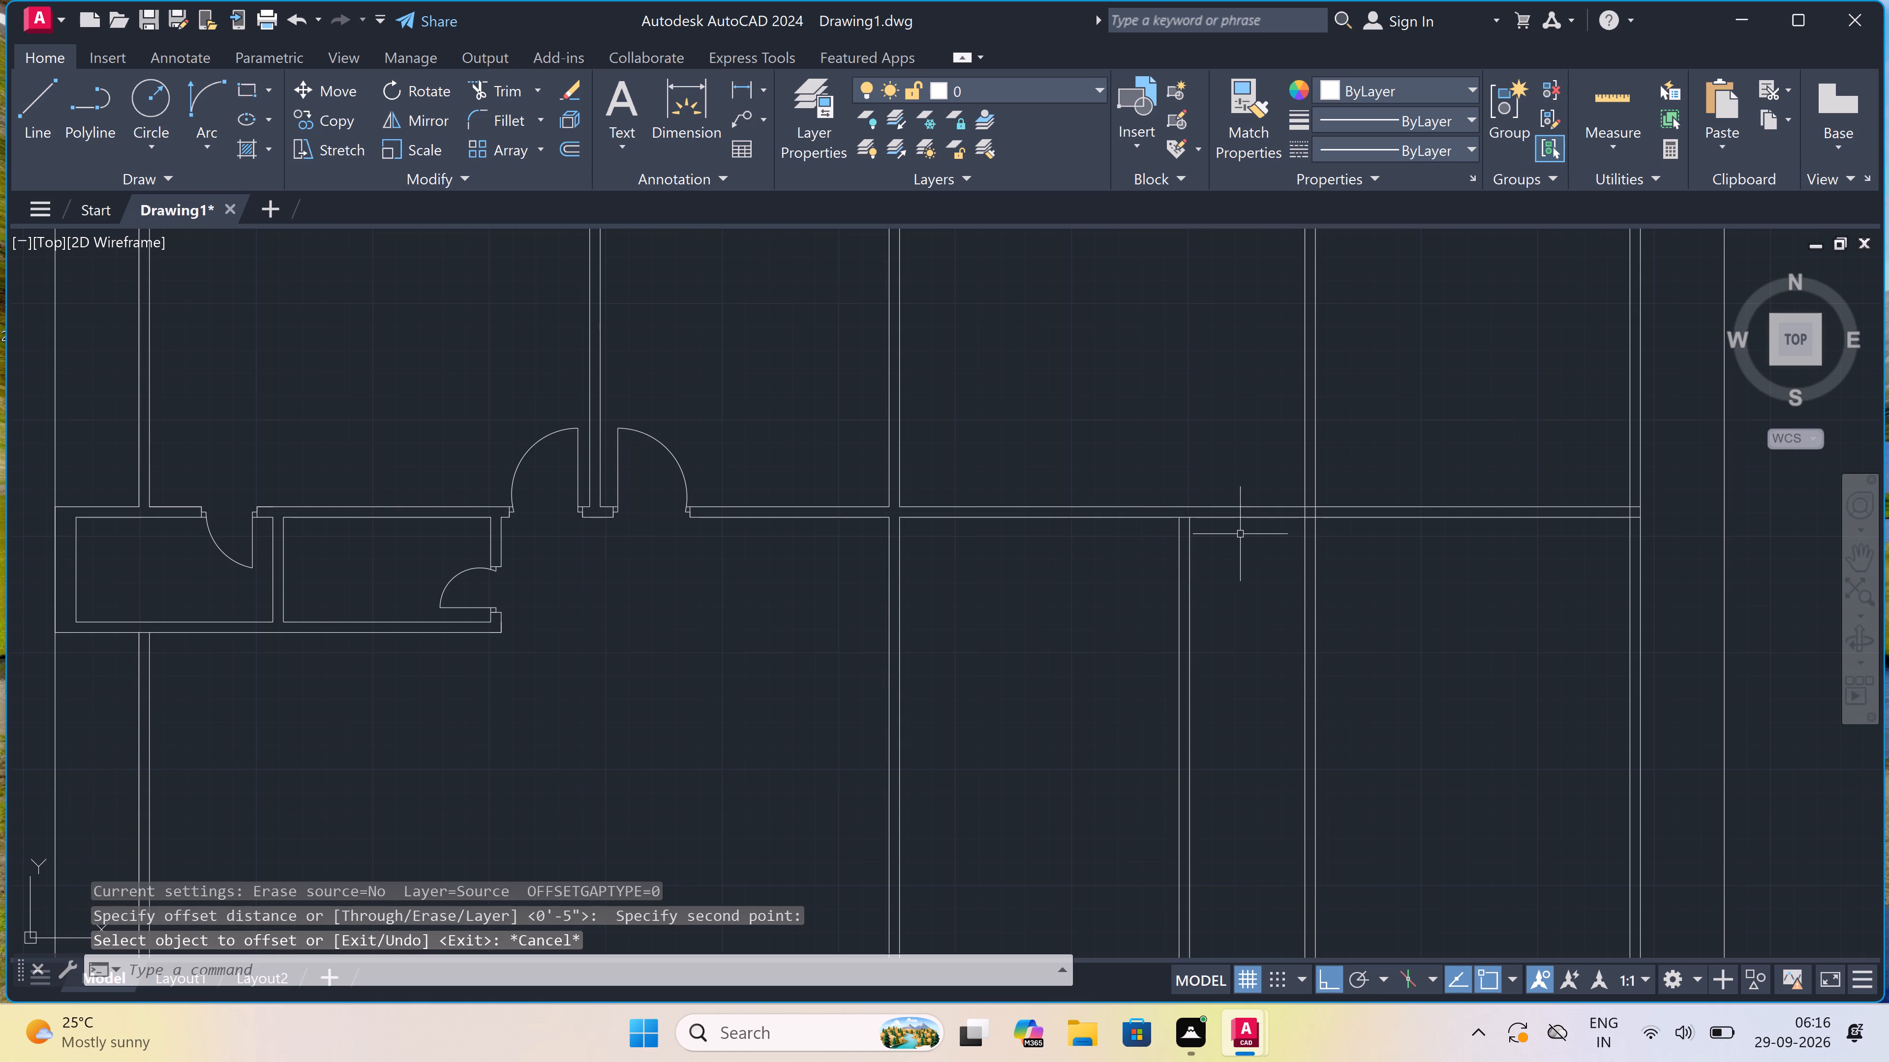
# Offset the left-hand line of the new partition below the long horizontal wall 7'8" to the left.
pyautogui.press('o')
pyautogui.press('space')
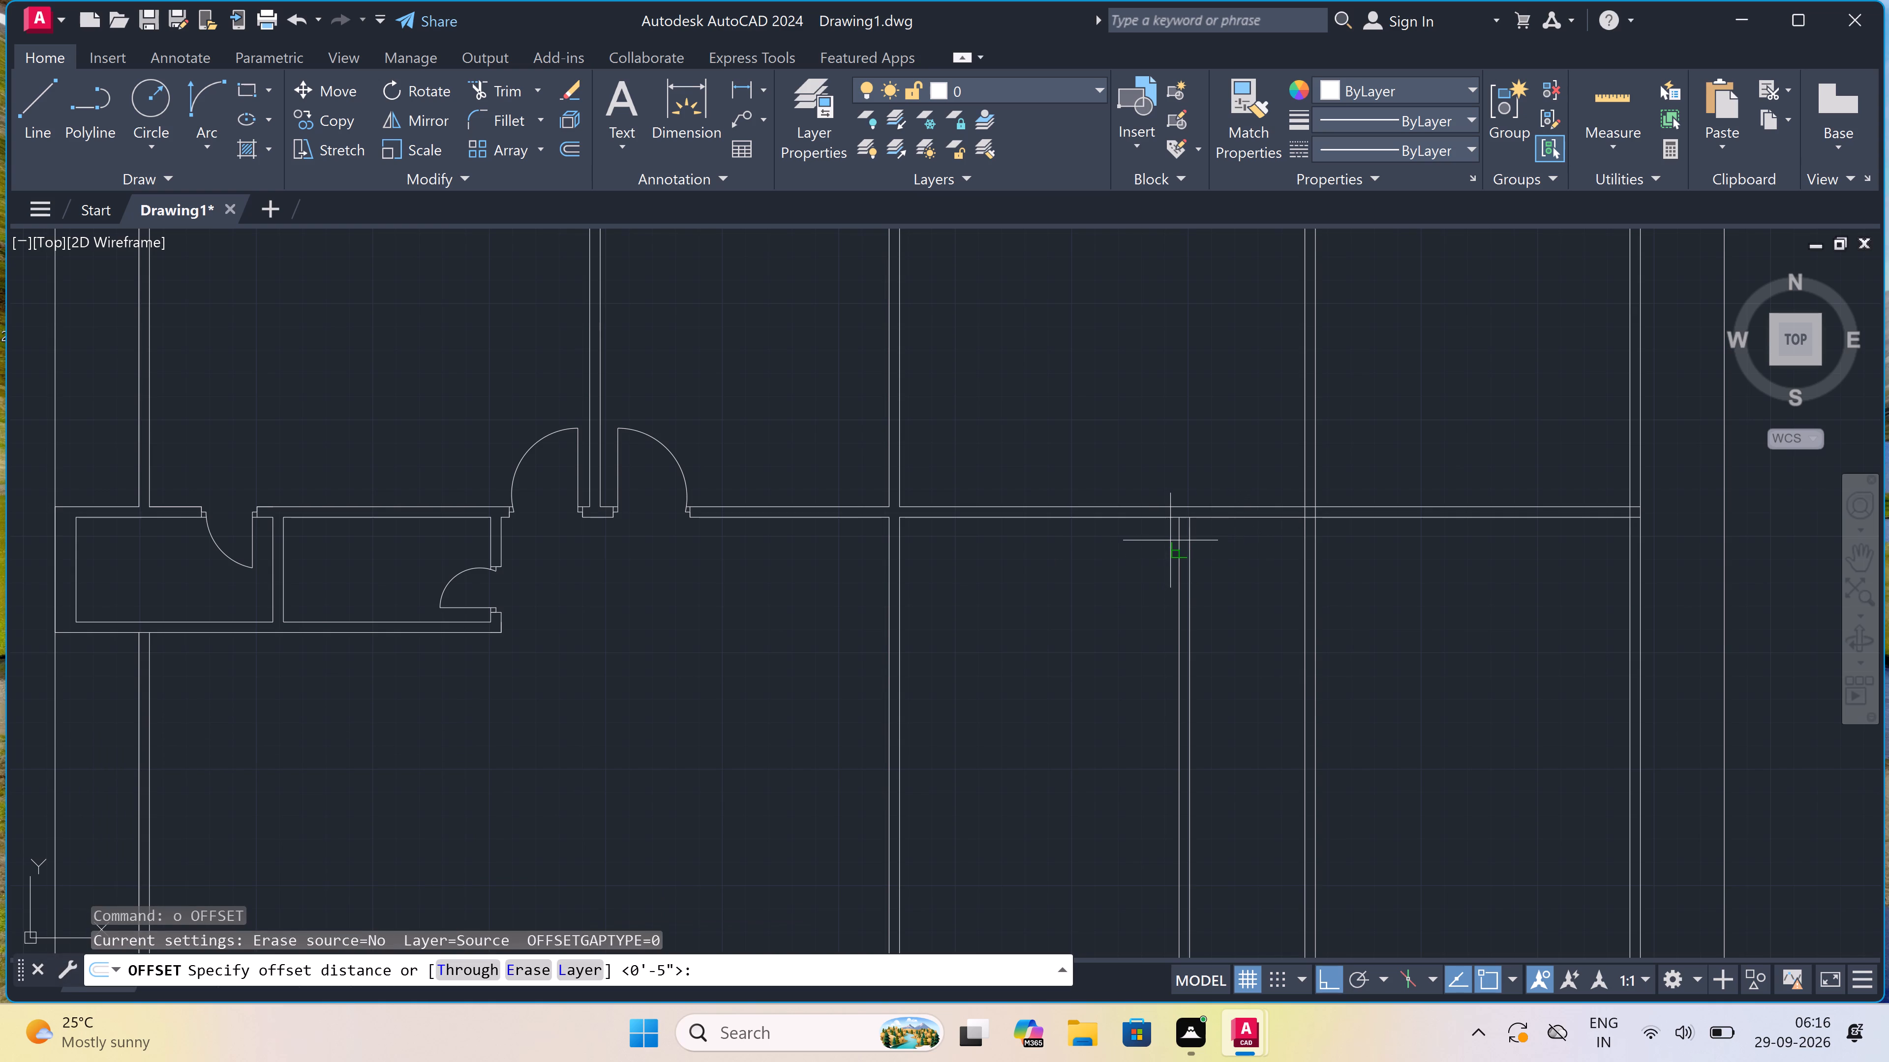
pyautogui.click(1177, 555)
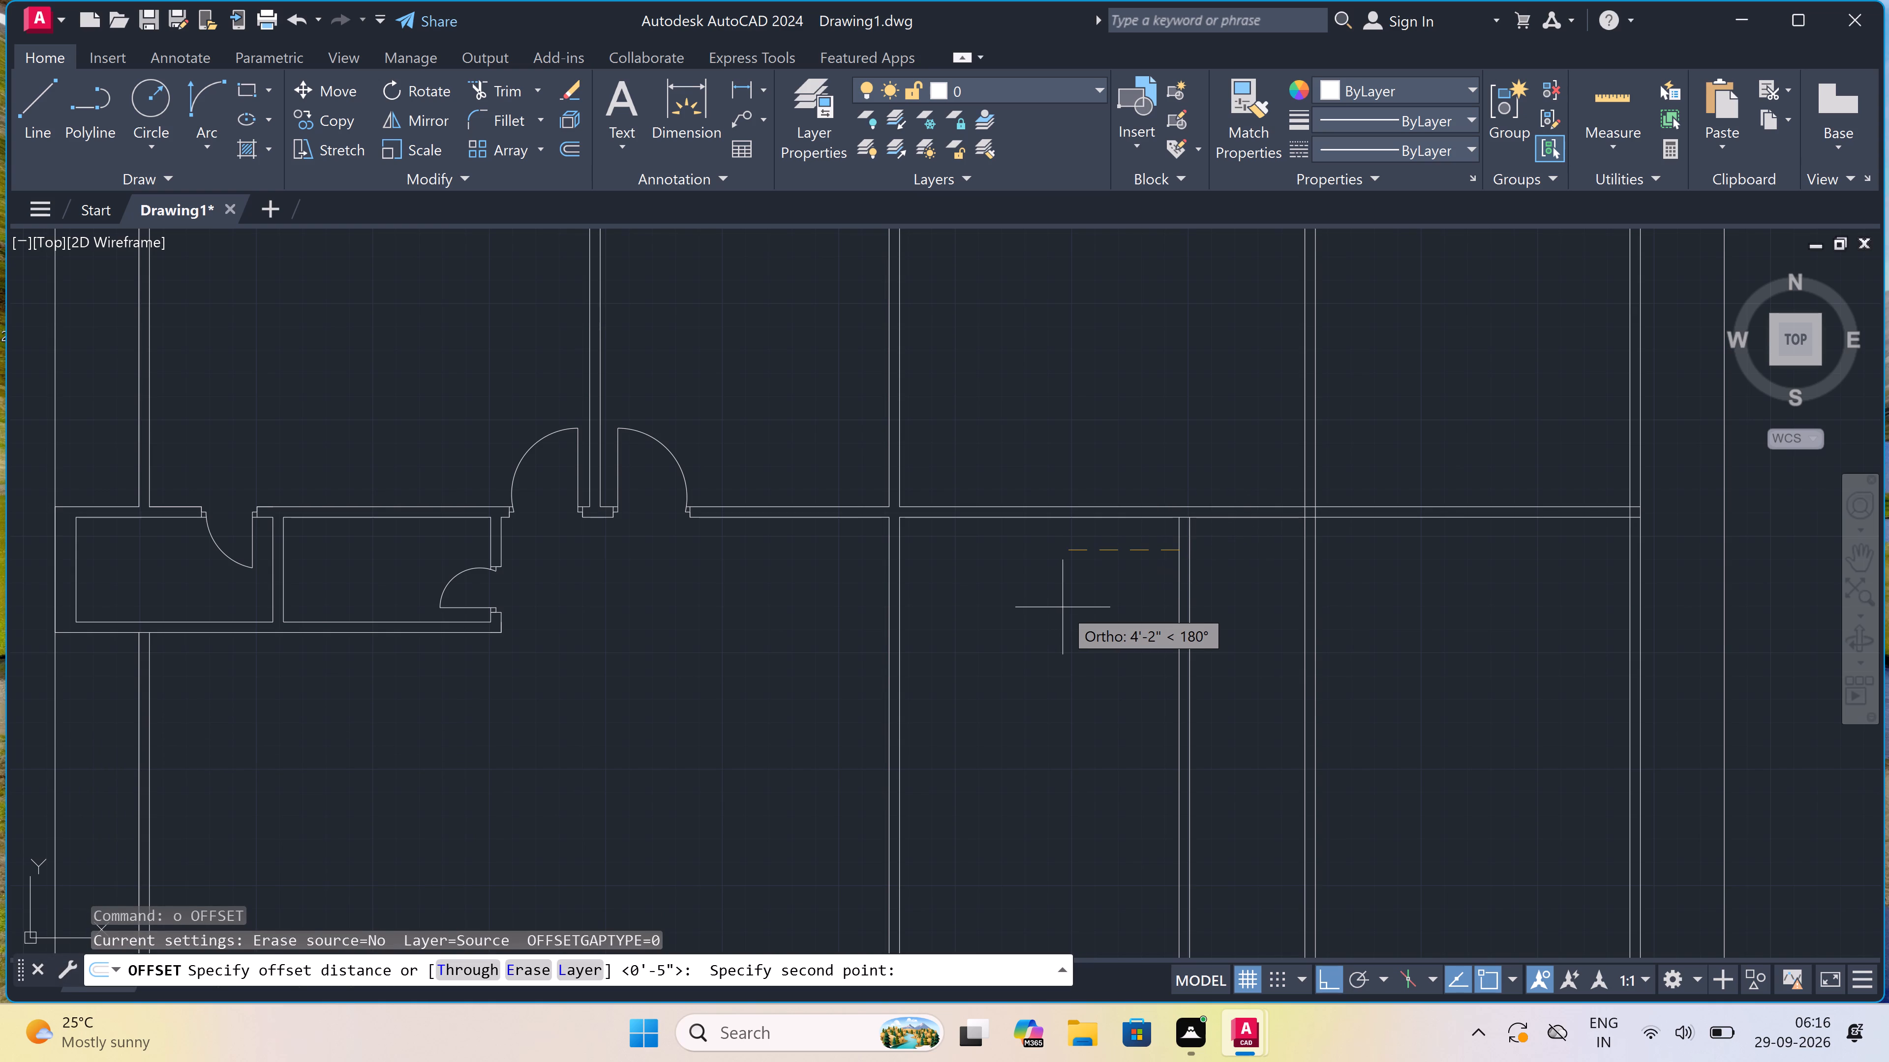
pyautogui.write("7'")
pyautogui.write('8"')
pyautogui.press('space')
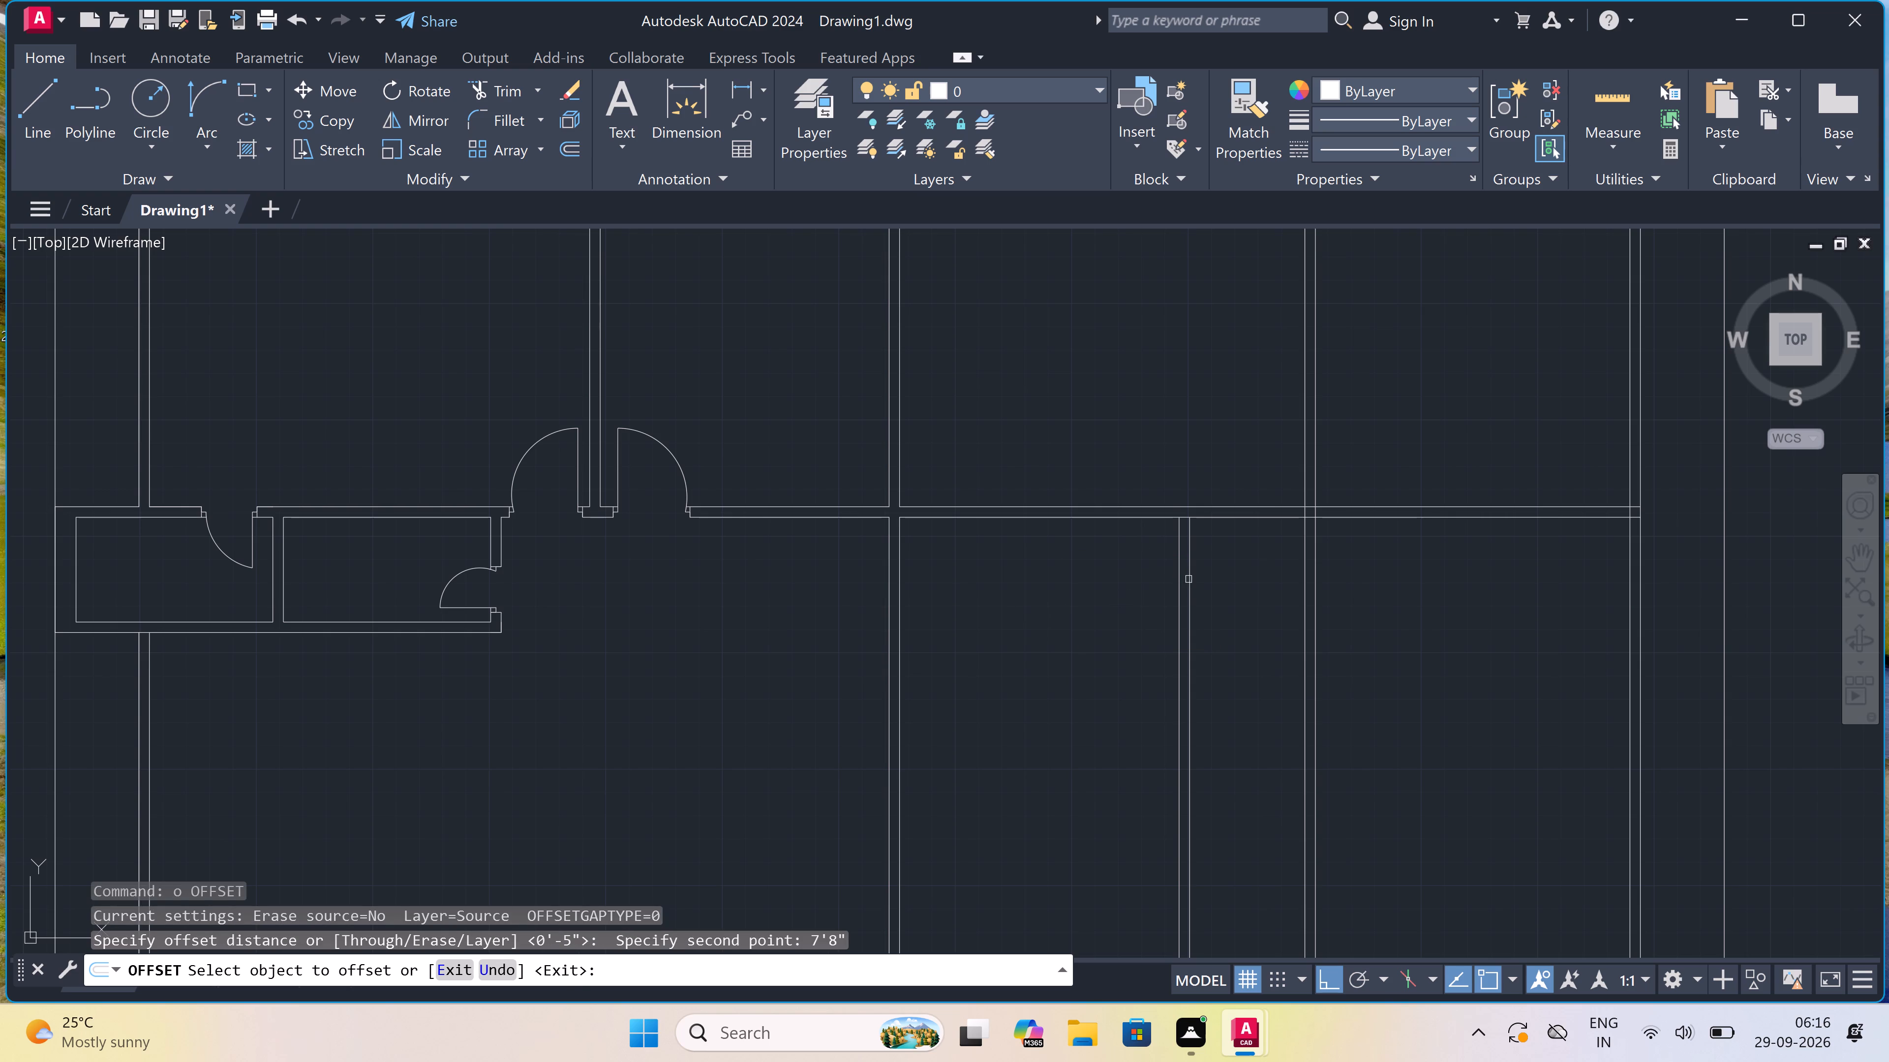
pyautogui.click(1176, 577)
pyautogui.click(1103, 607)
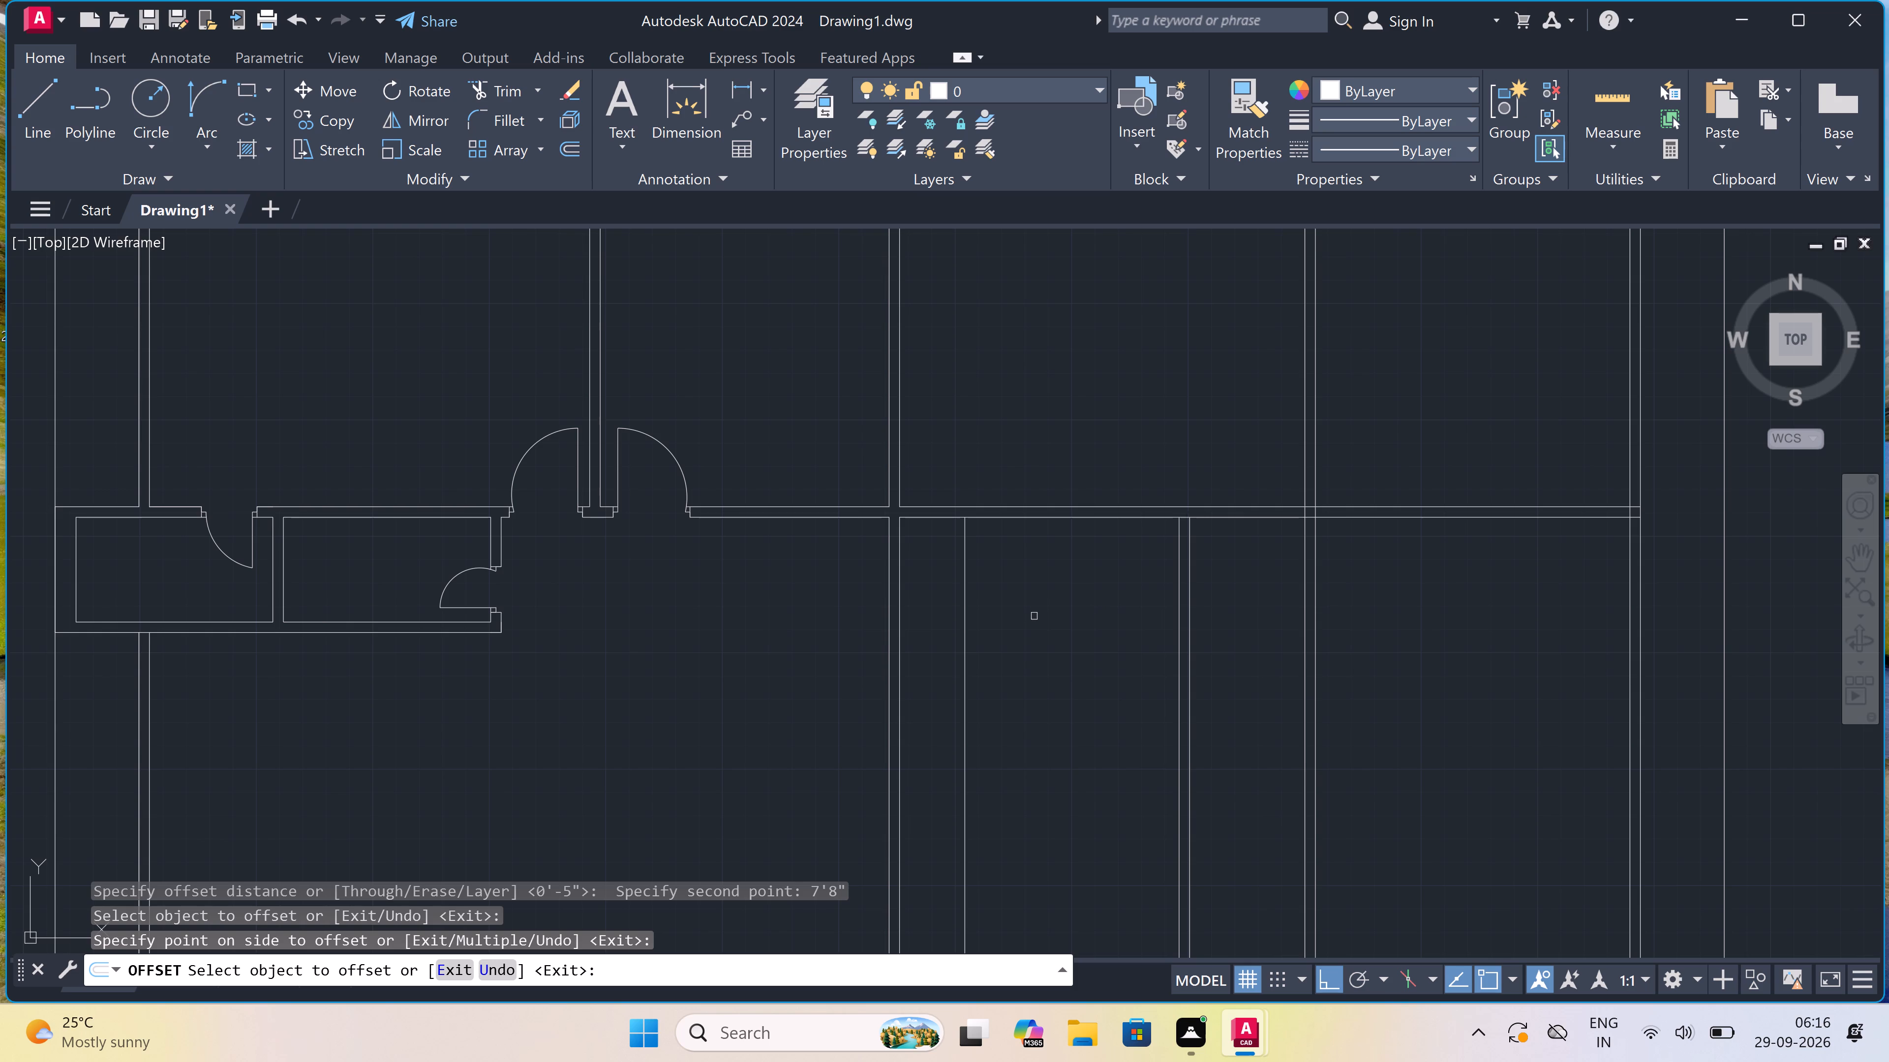
pyautogui.press('Escape')
# Offset the new vertical line 4.5" to the left to form another partition wall below the long horizontal wall.
pyautogui.scroll(1, 963, 583)
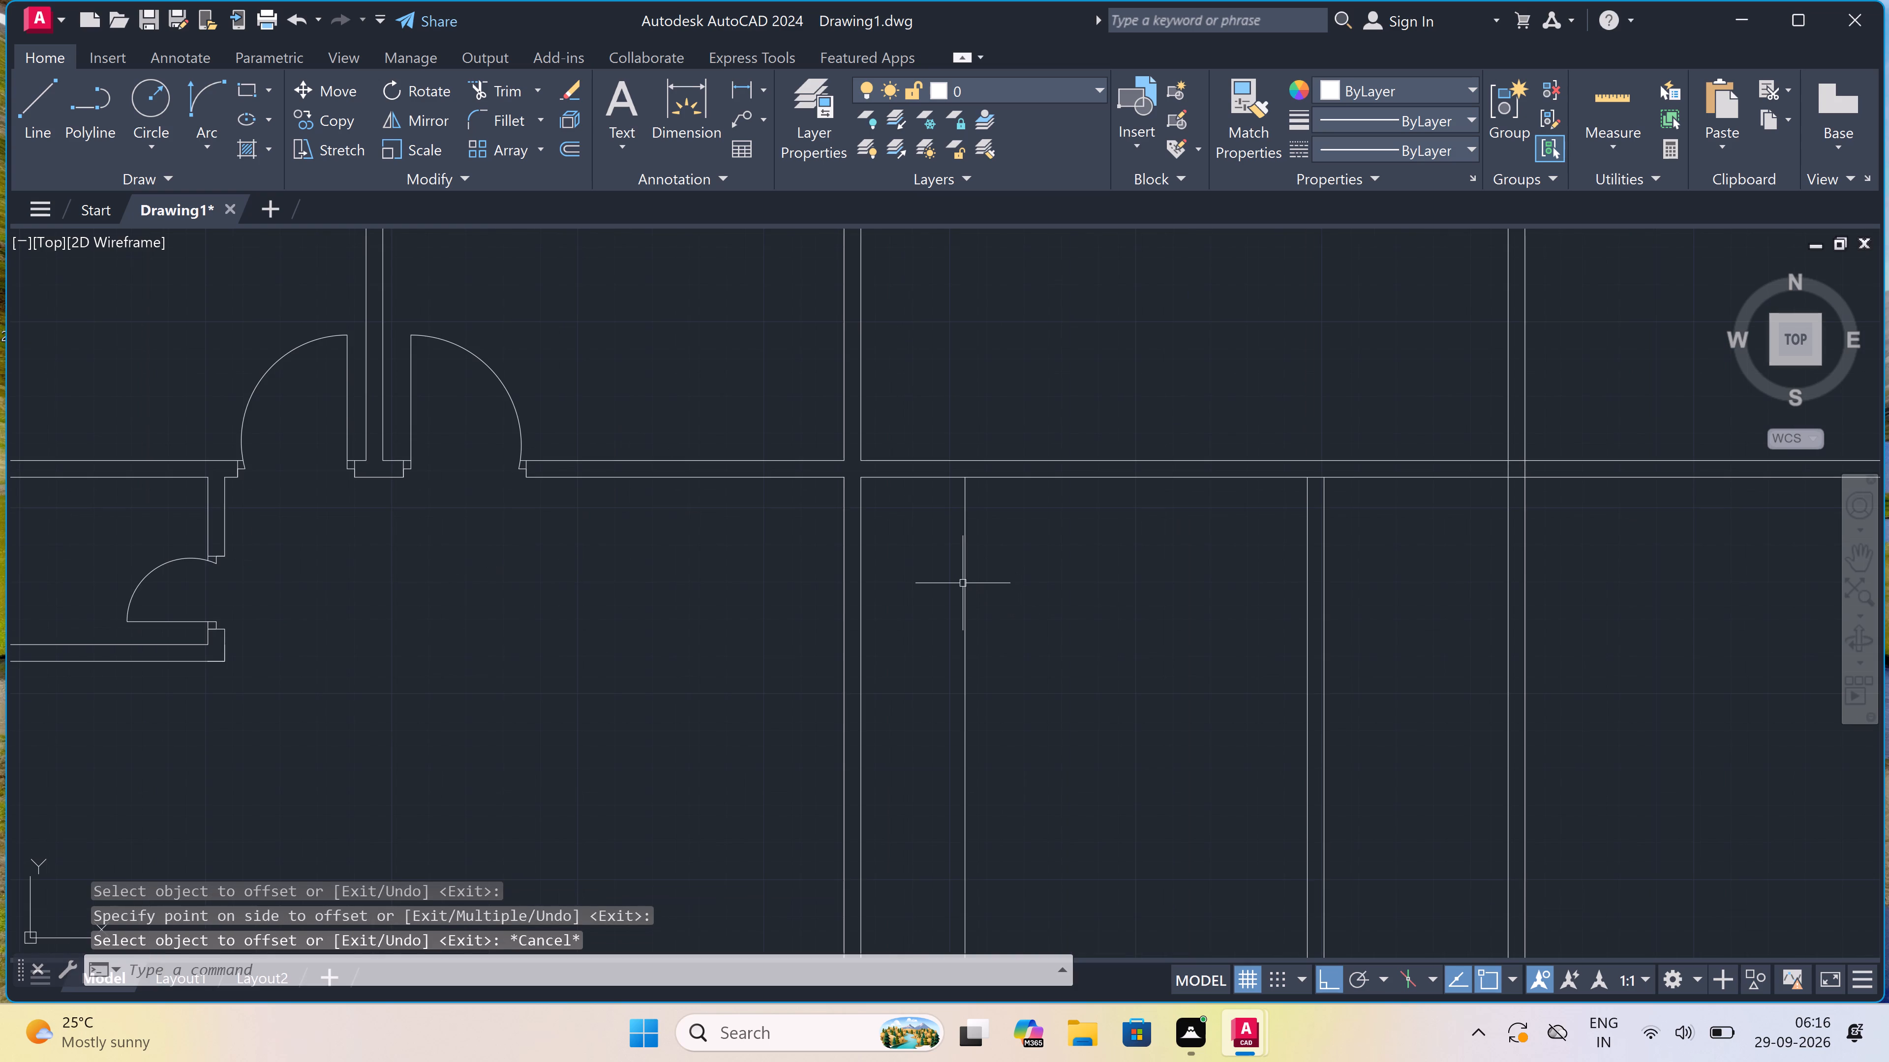
pyautogui.press('space')
pyautogui.click(961, 583)
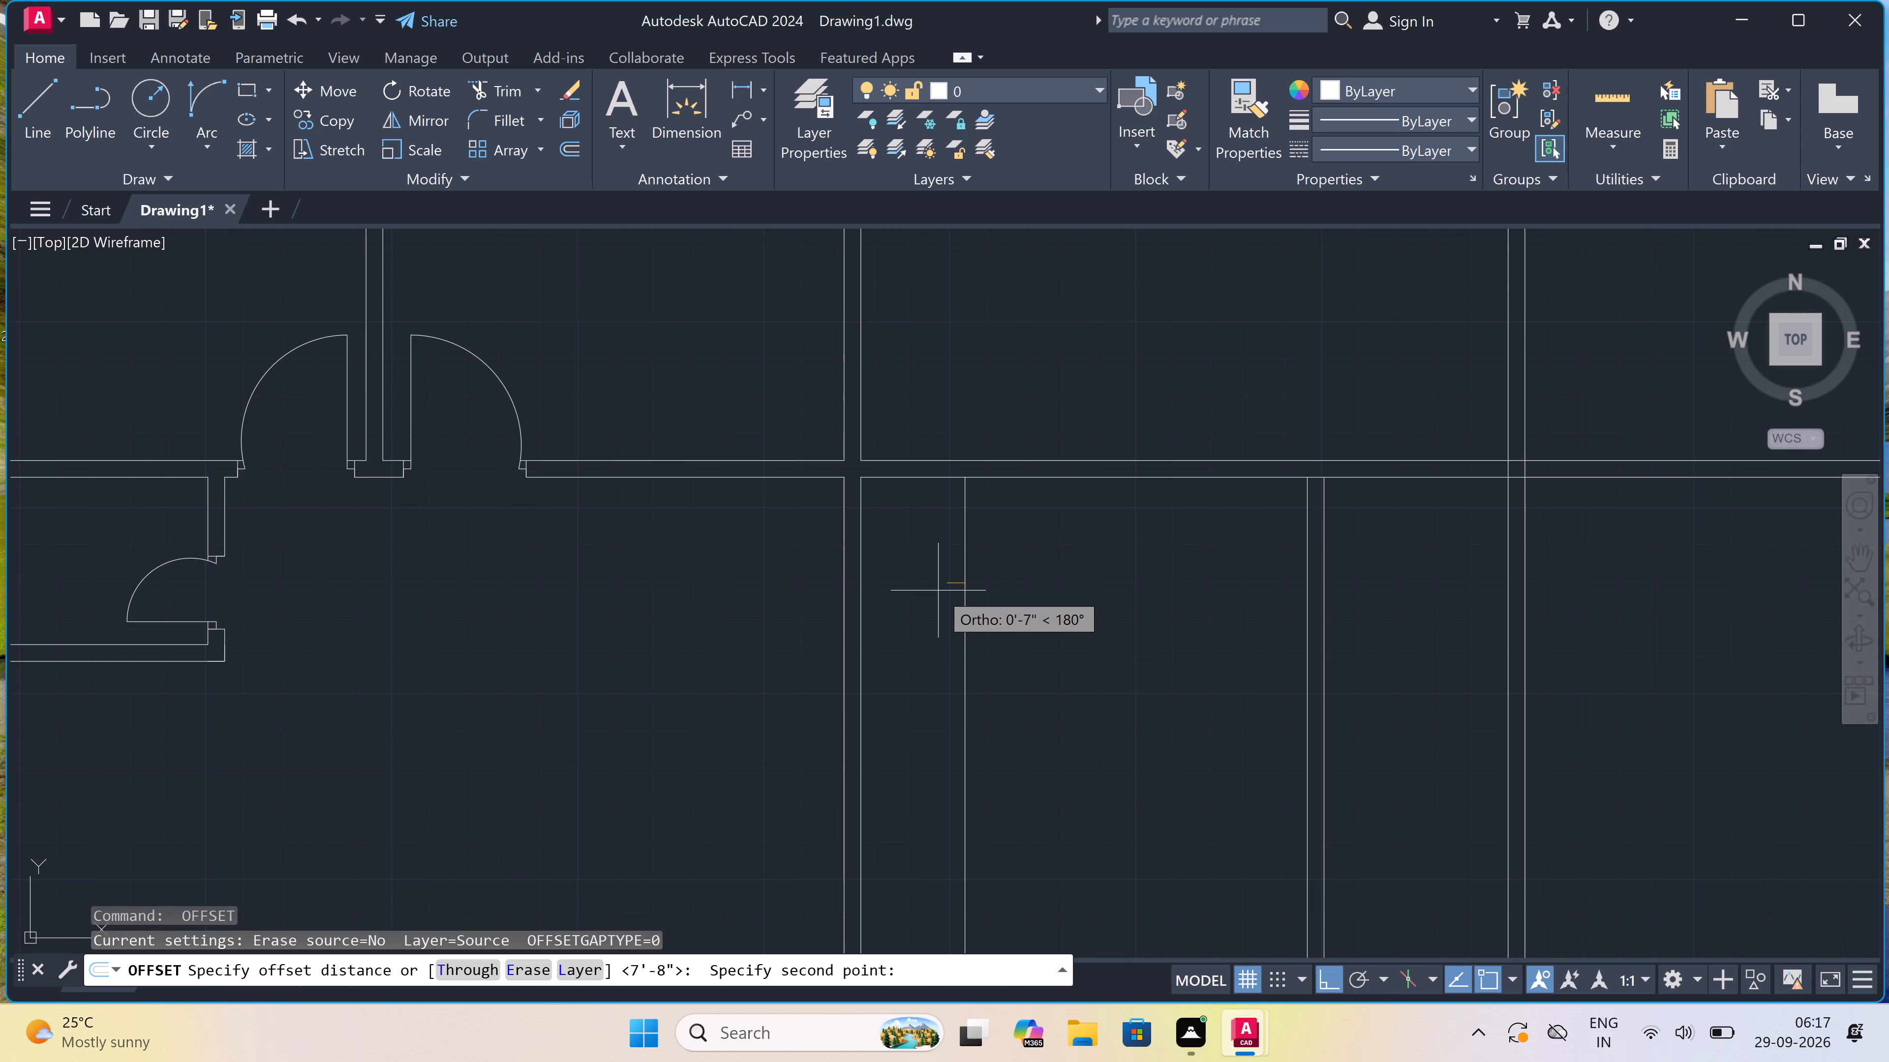
pyautogui.write('4.5"')
pyautogui.press('space')
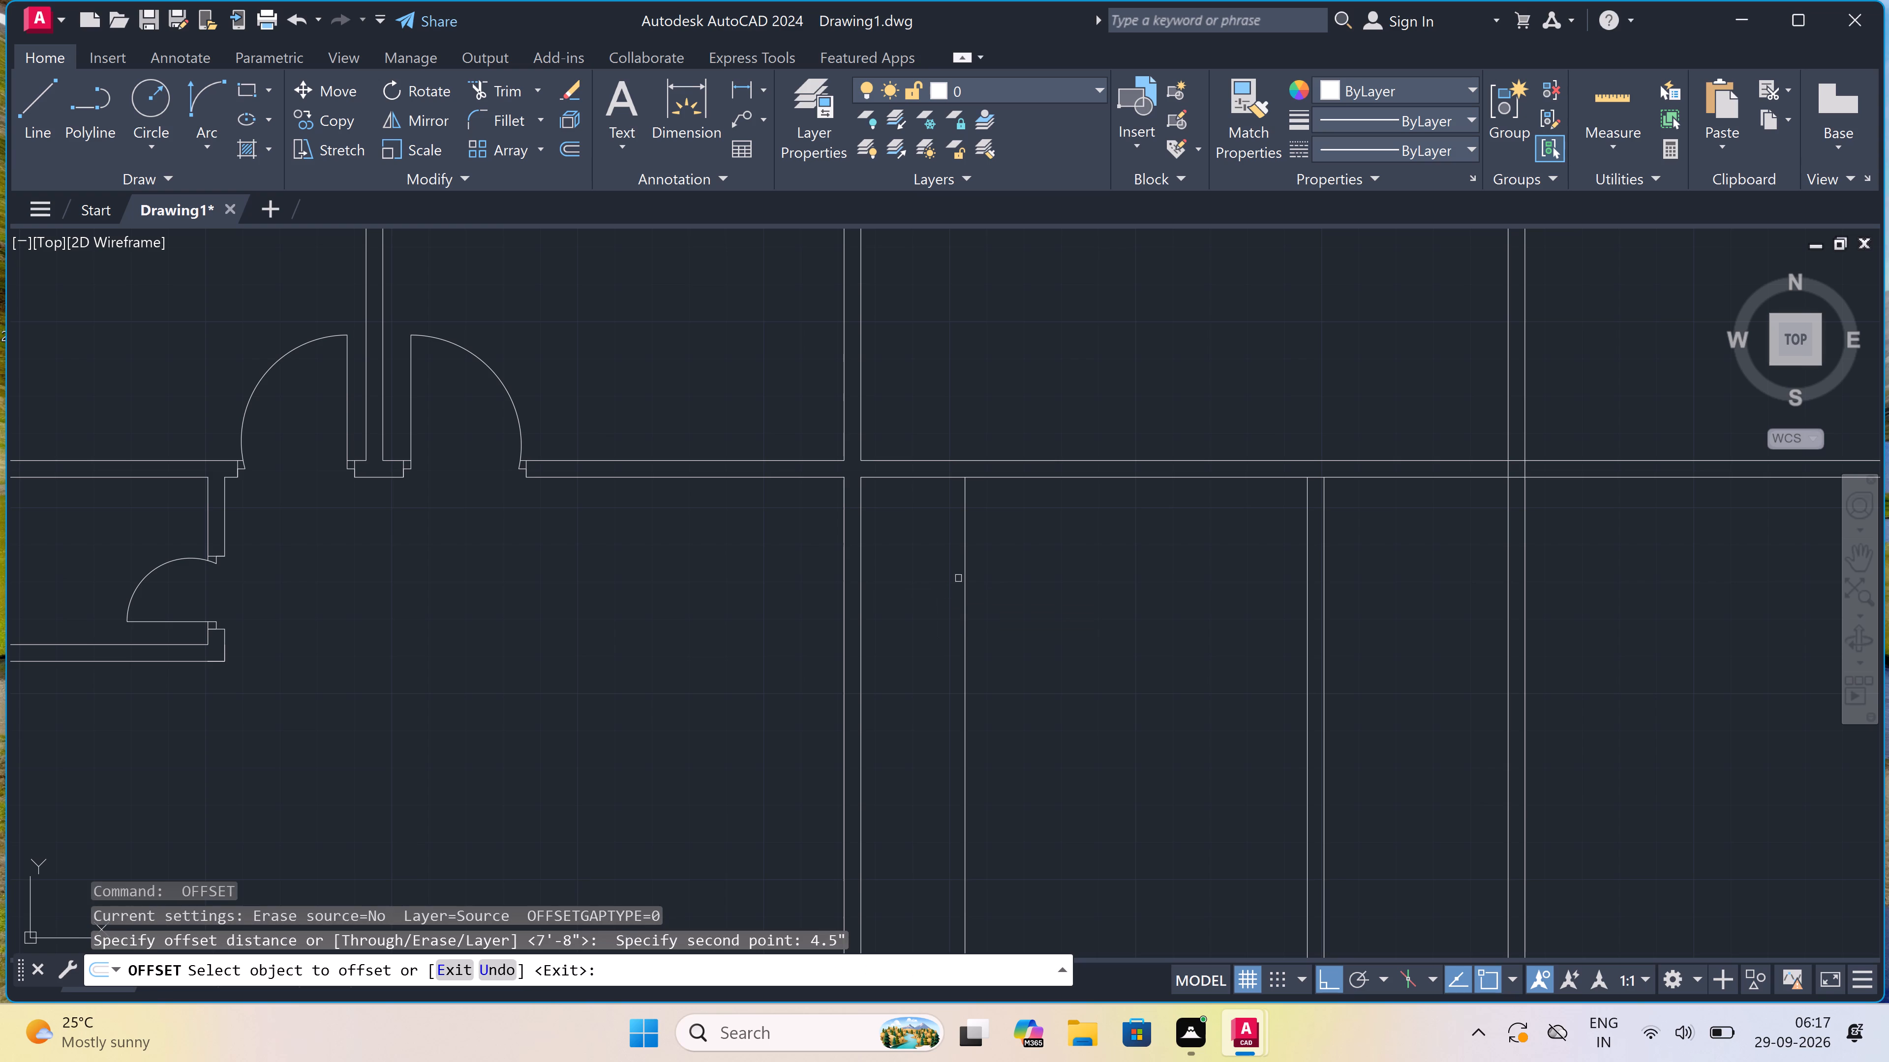
pyautogui.click(963, 573)
pyautogui.click(940, 580)
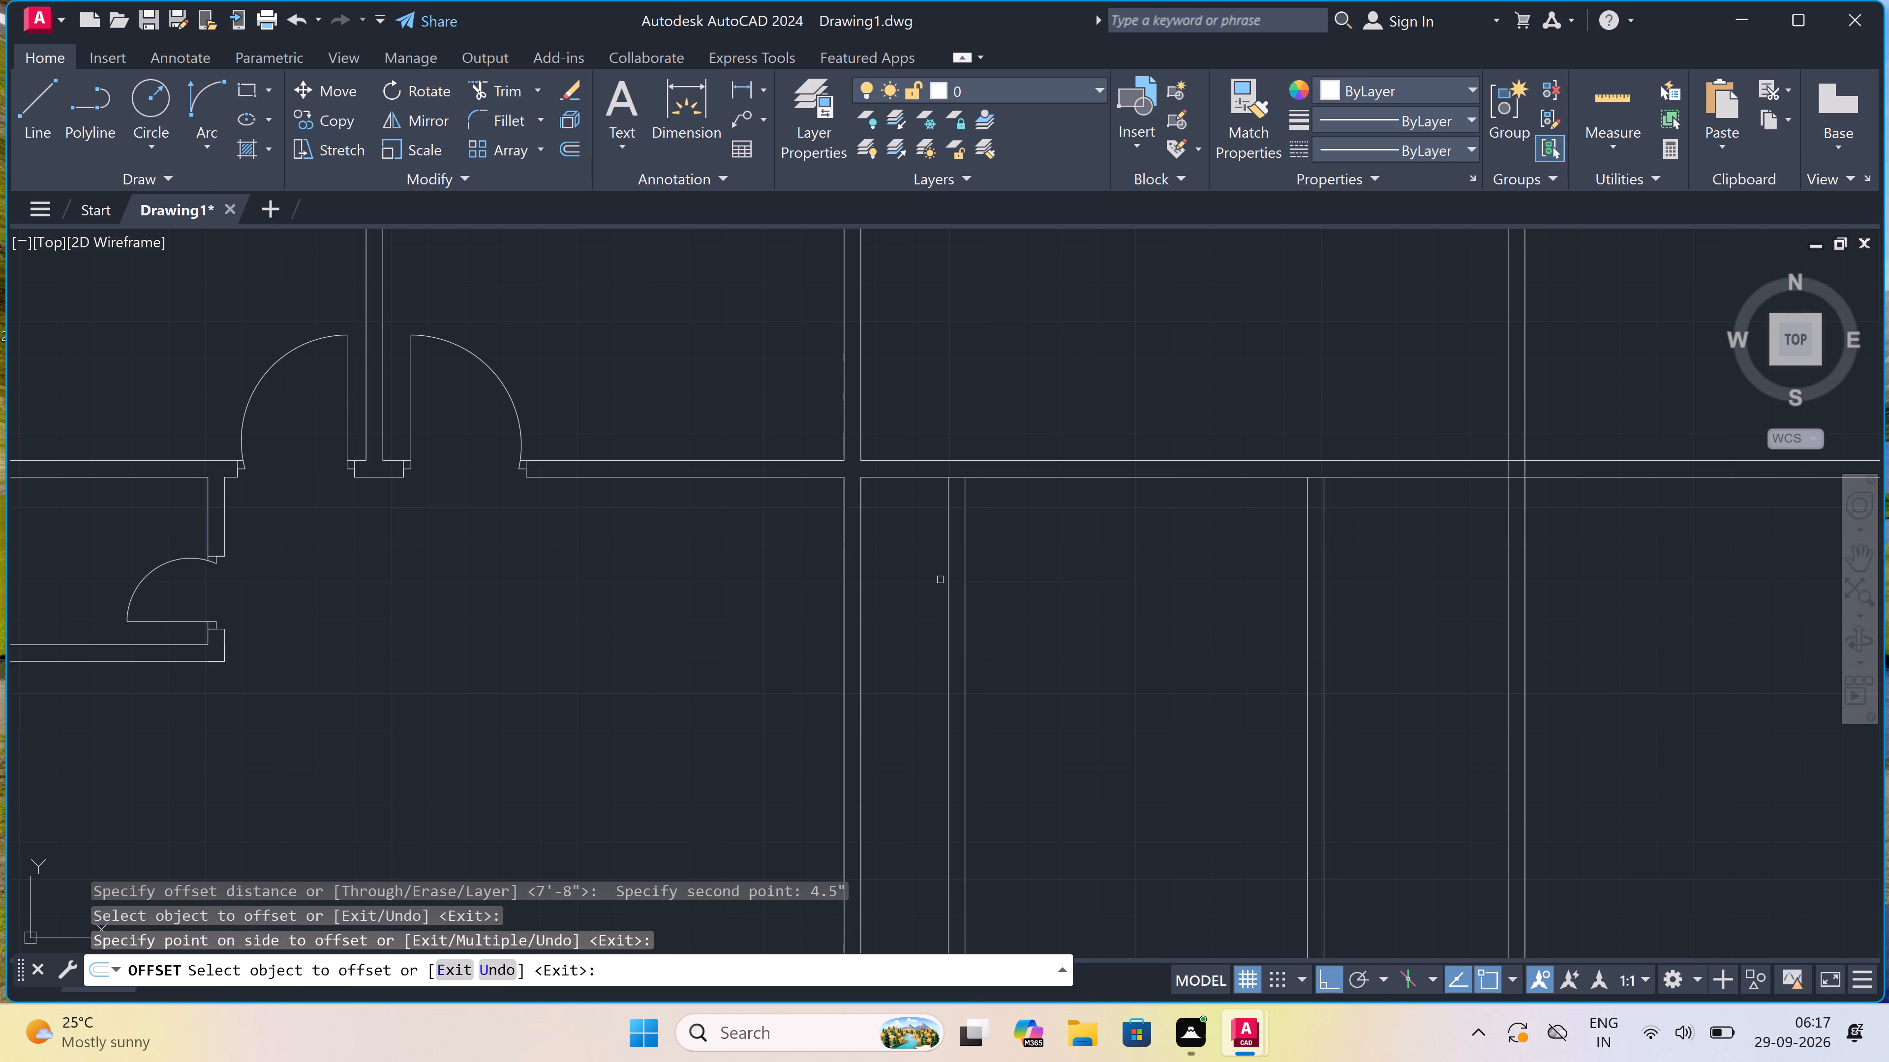
pyautogui.scroll(-1, 950, 558)
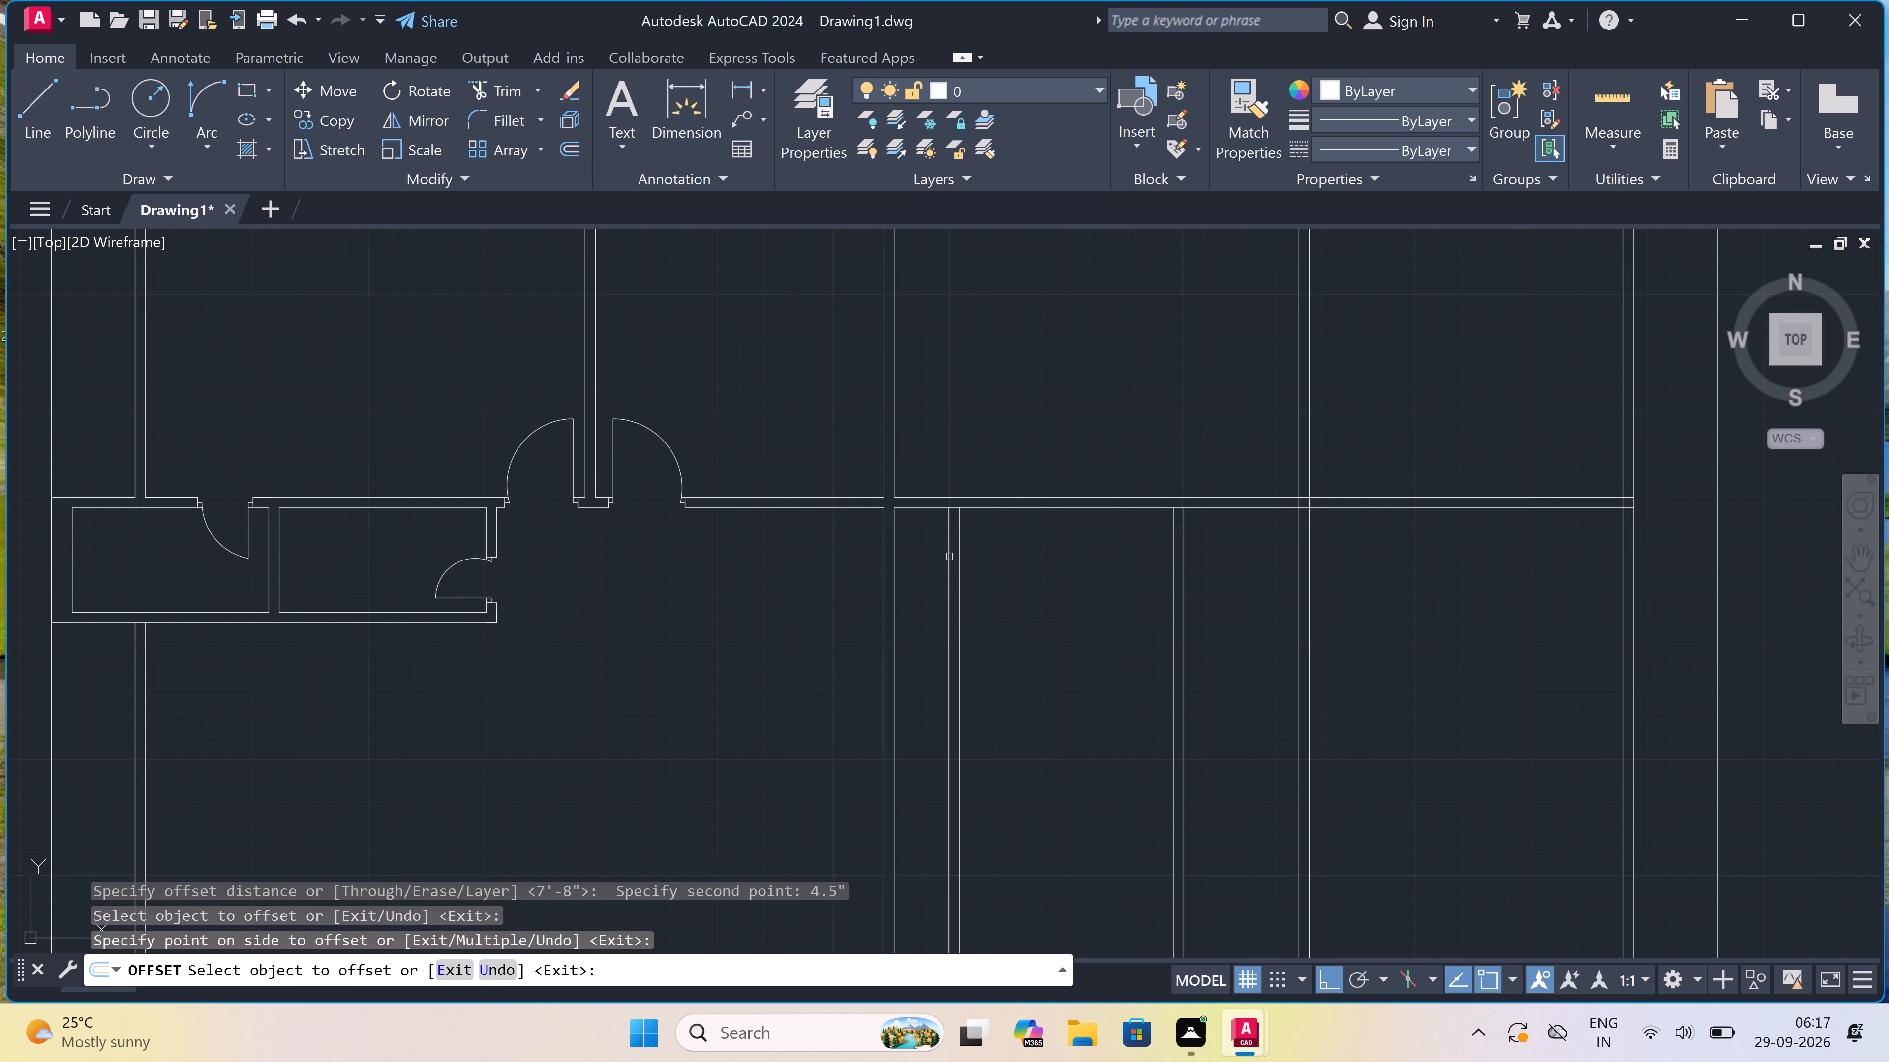
pyautogui.press('Escape')
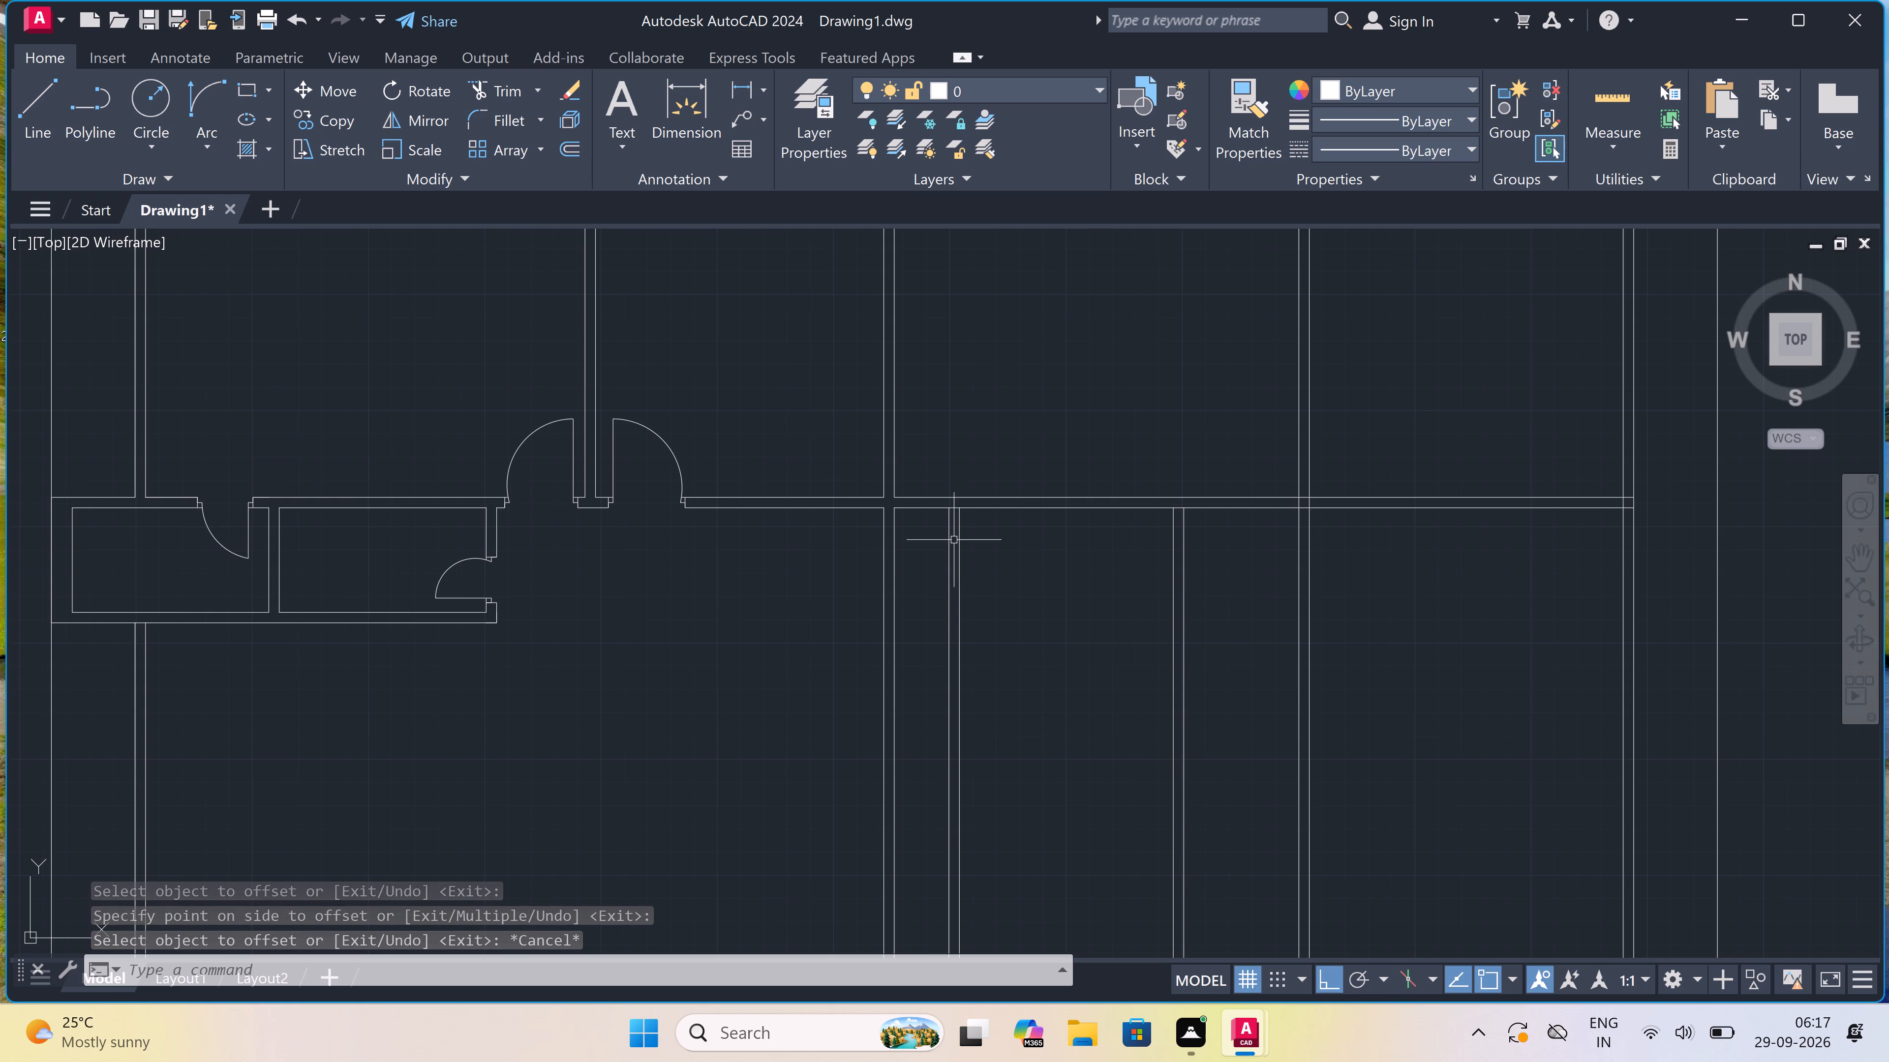
# Offset the lower line of the long horizontal wall's right-hand stretch 4'6" downward, across the new partitions.
pyautogui.scroll(-2, 970, 529)
pyautogui.scroll(2, 977, 542)
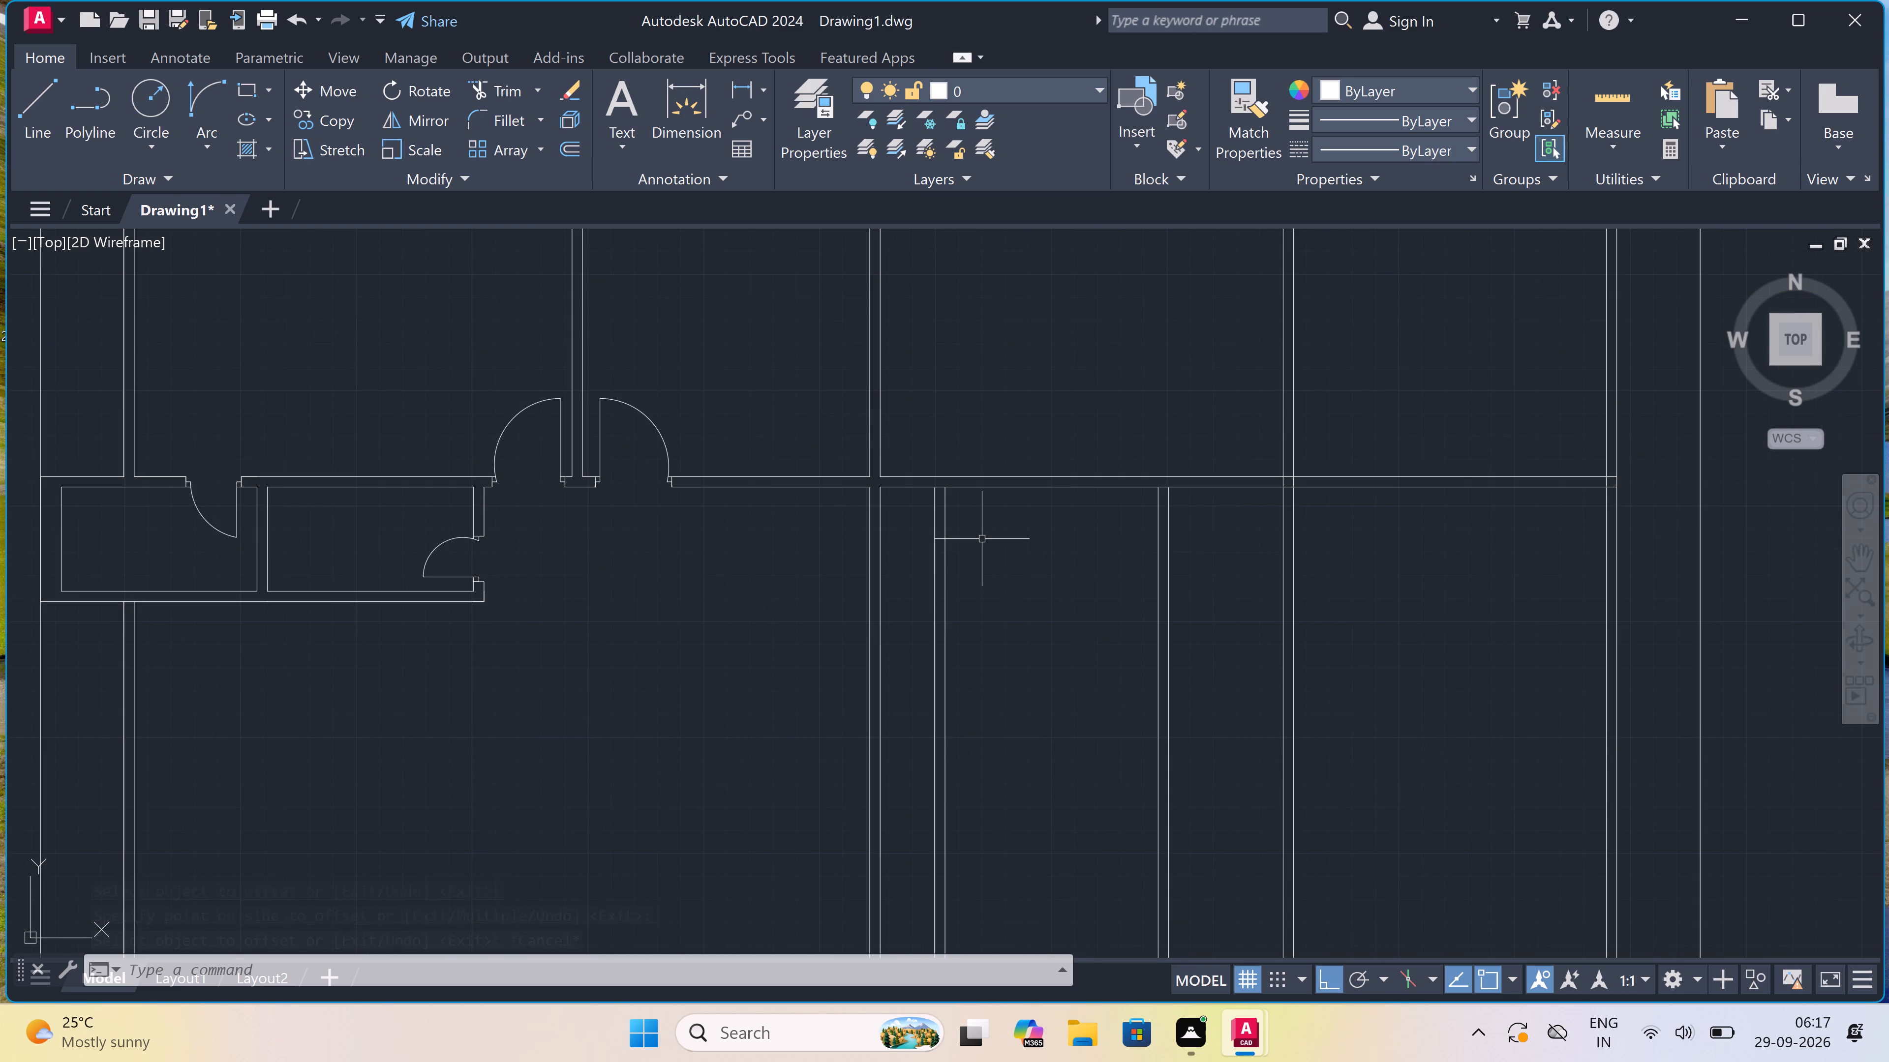
pyautogui.press('o')
pyautogui.press('space')
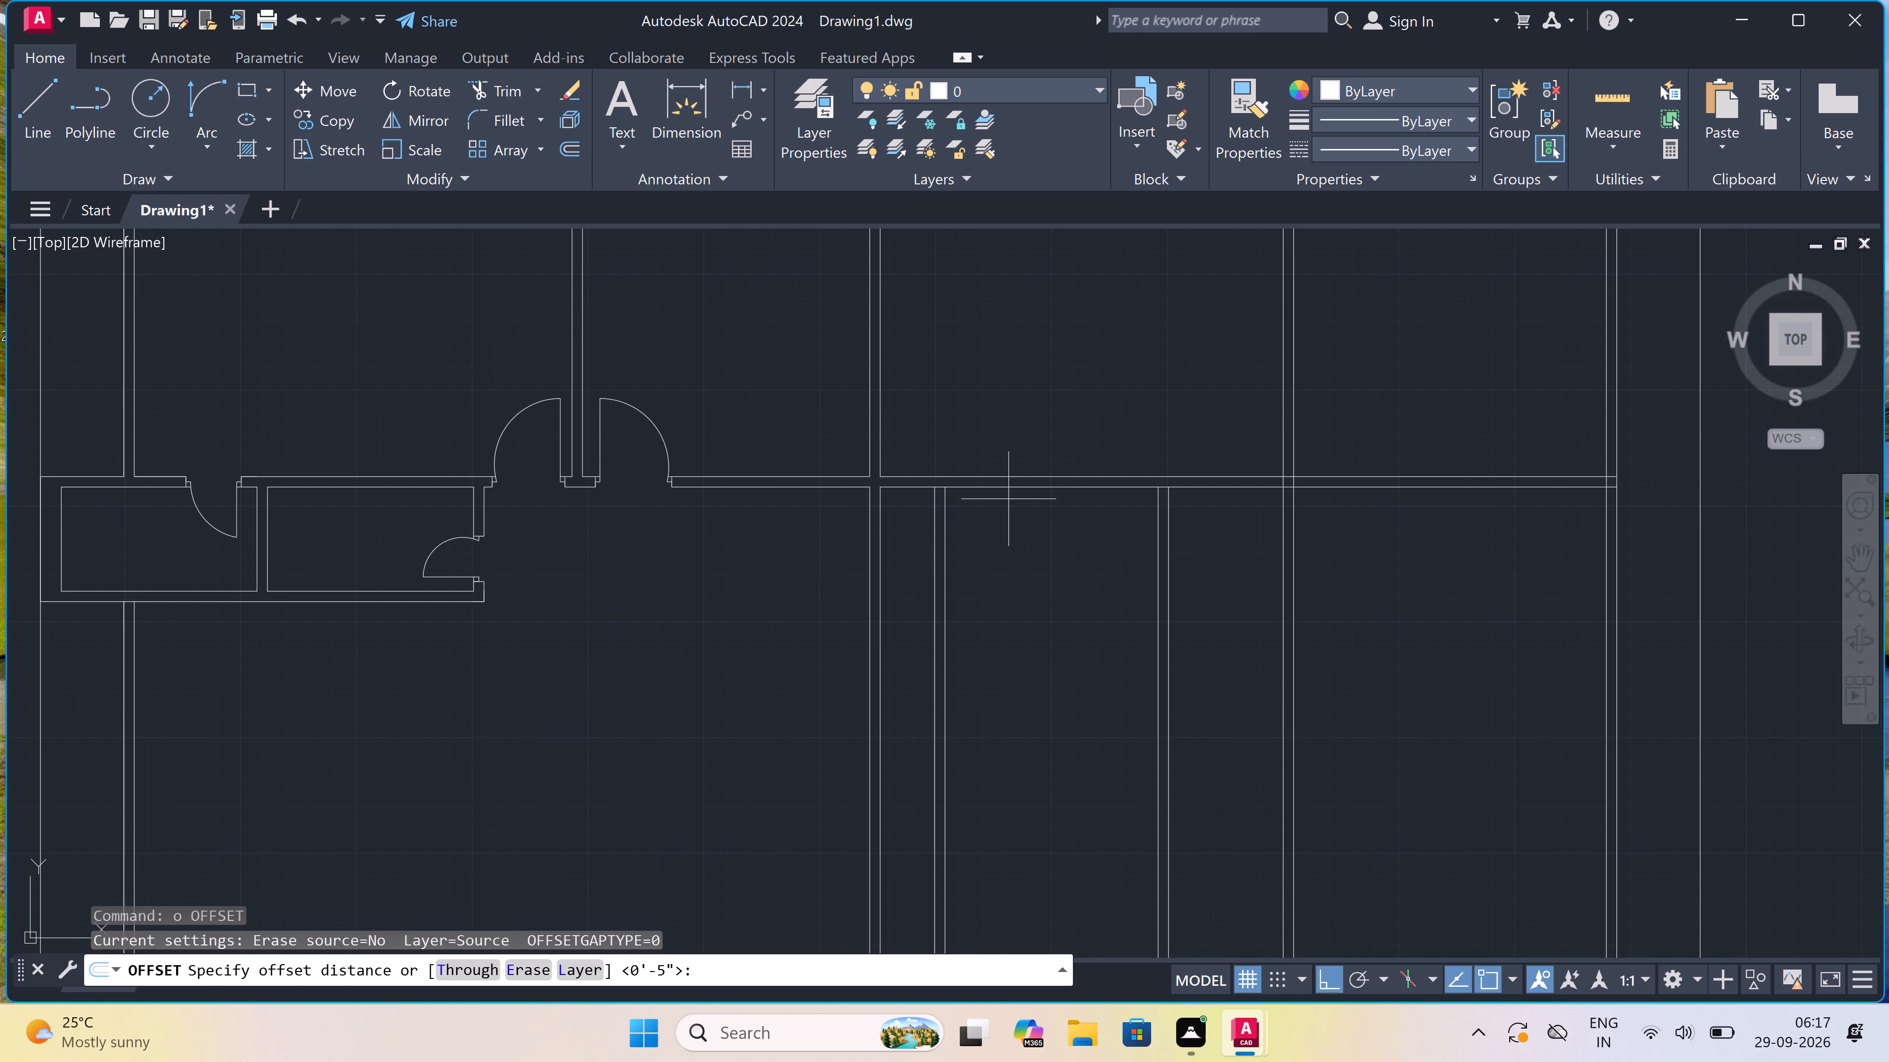
pyautogui.click(1014, 486)
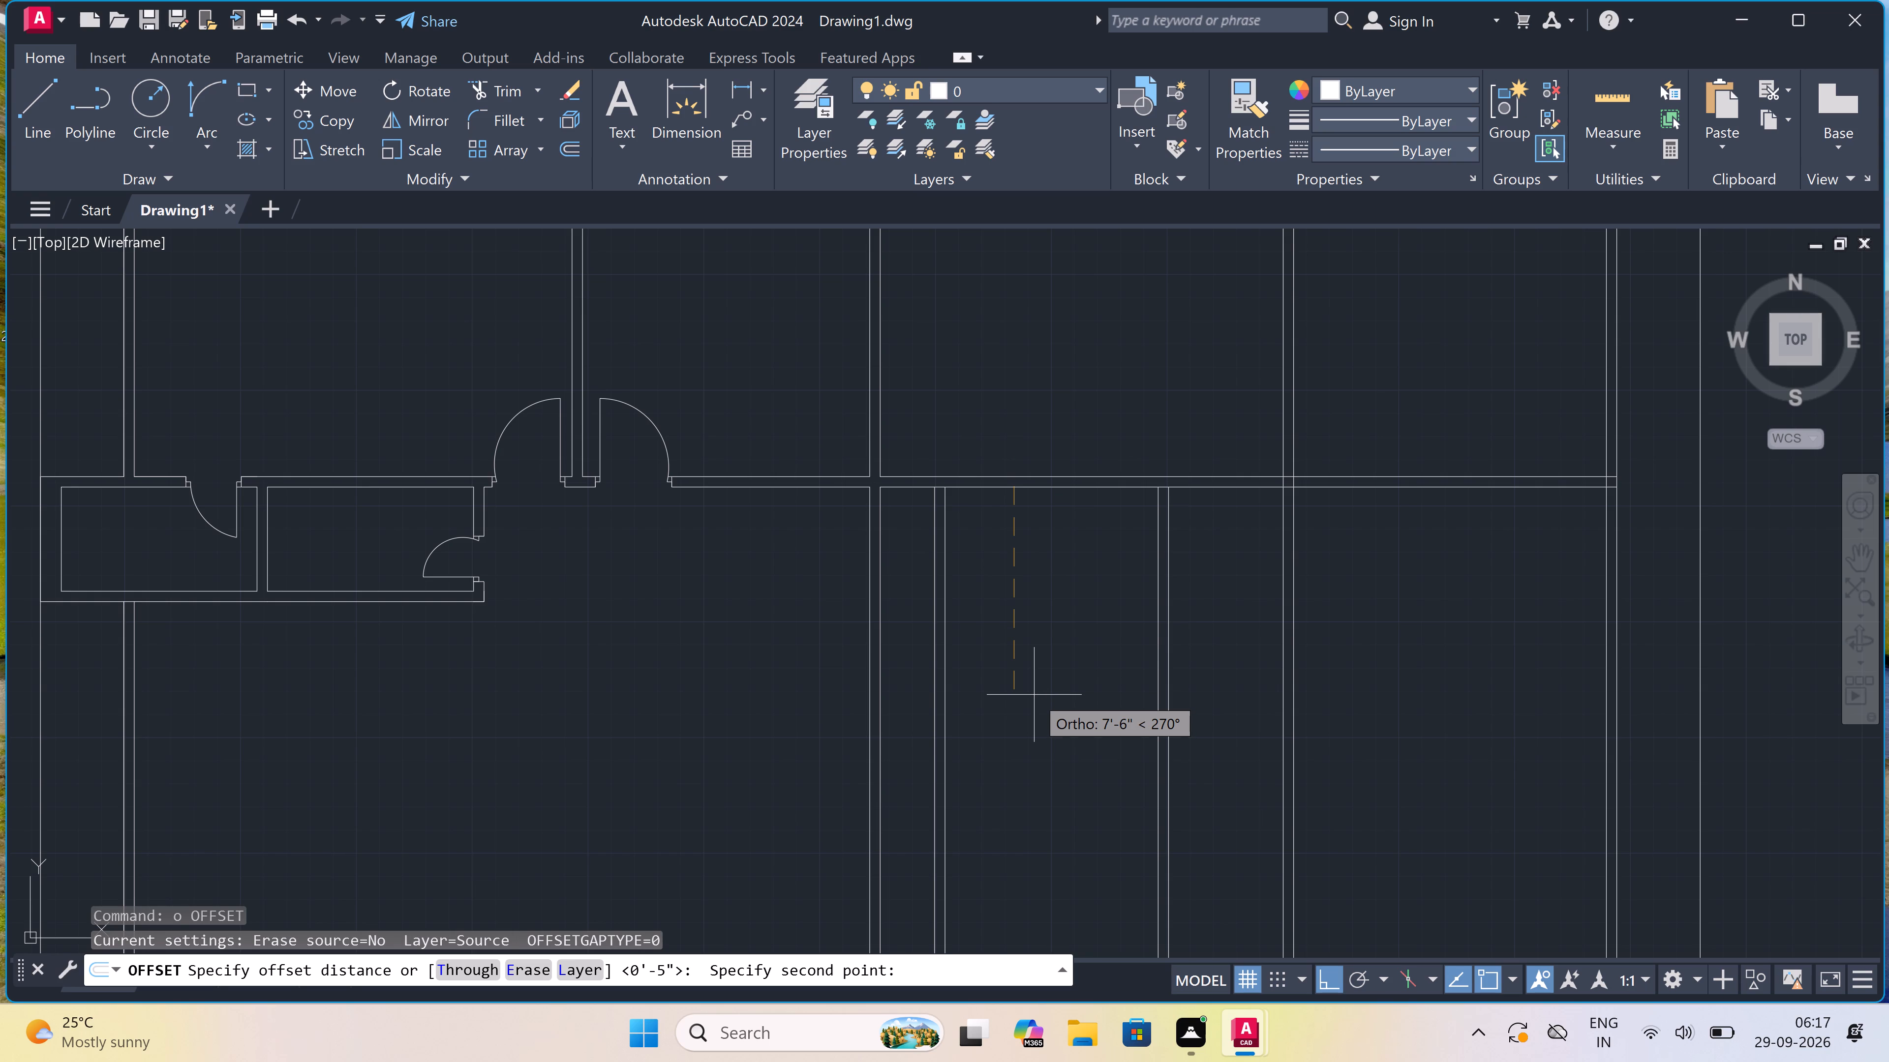
pyautogui.write("4'")
pyautogui.press('6')
pyautogui.hotkey('shift', '"')
pyautogui.press('space')
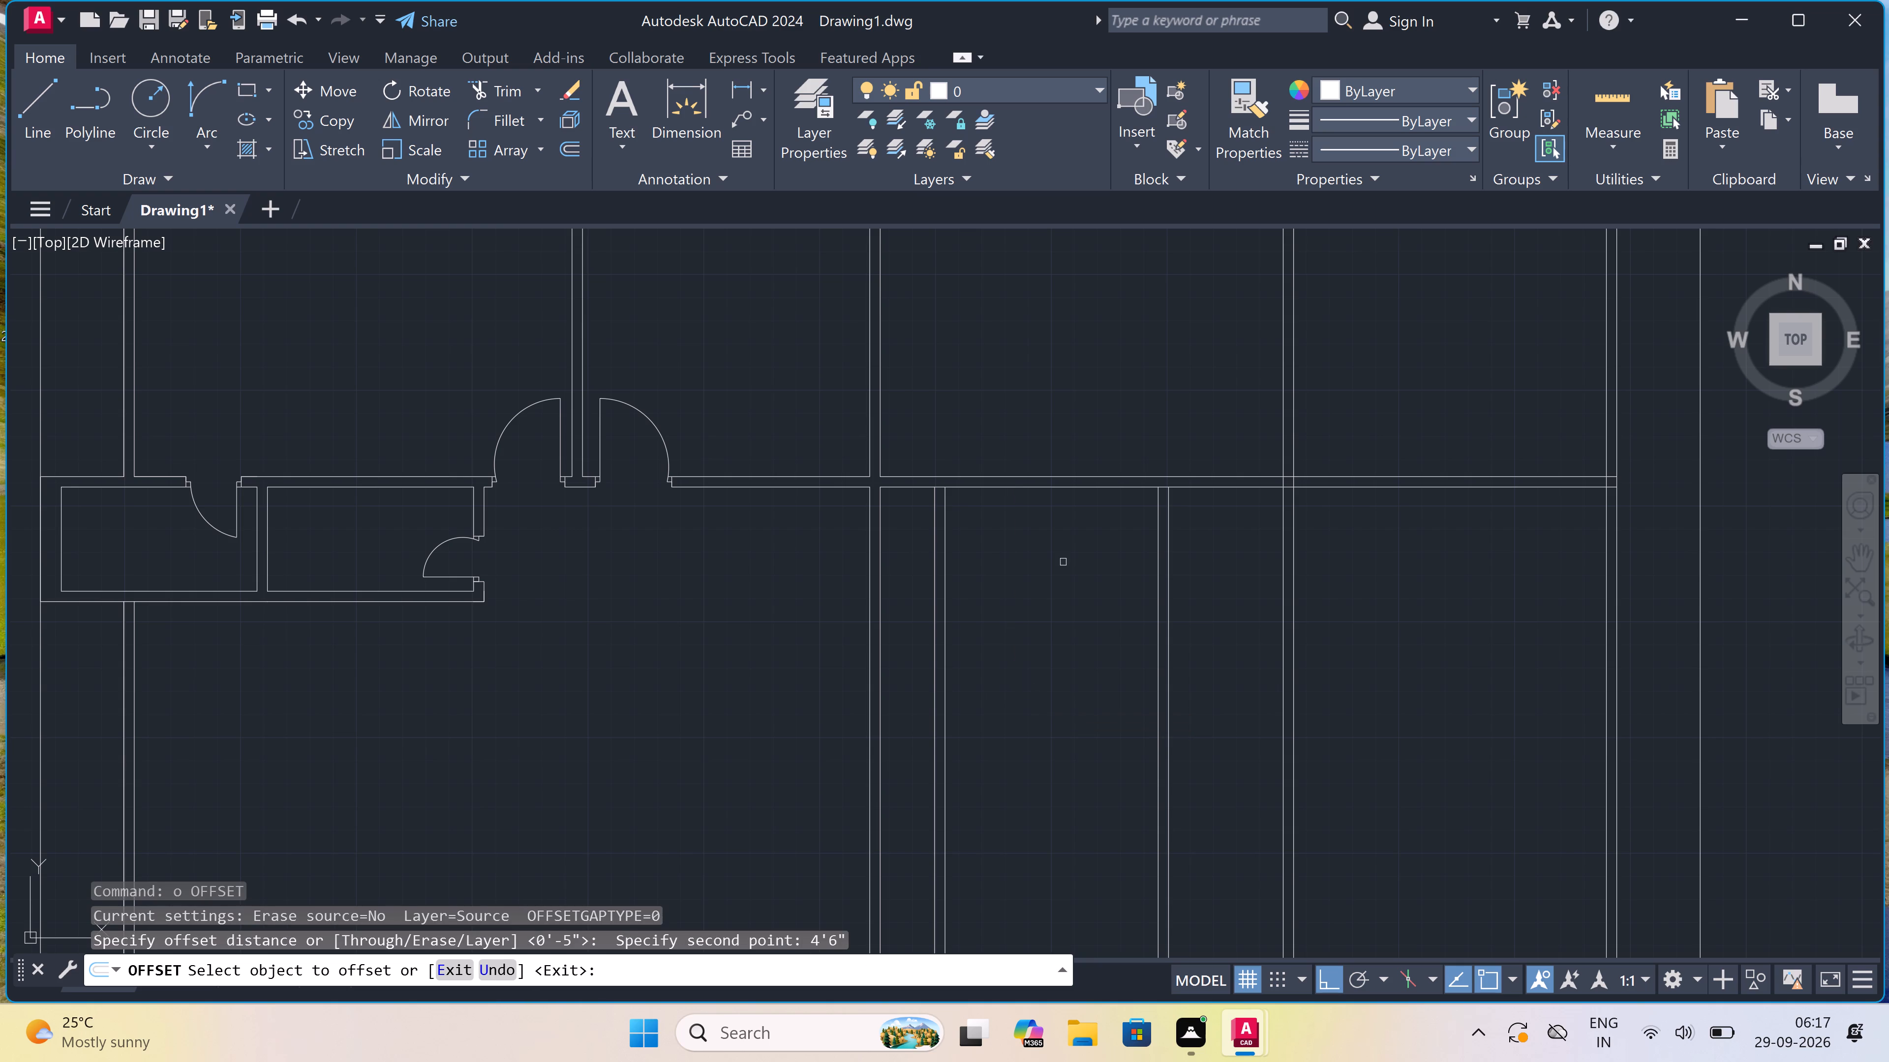
pyautogui.click(1059, 490)
pyautogui.click(1064, 535)
pyautogui.press('Escape')
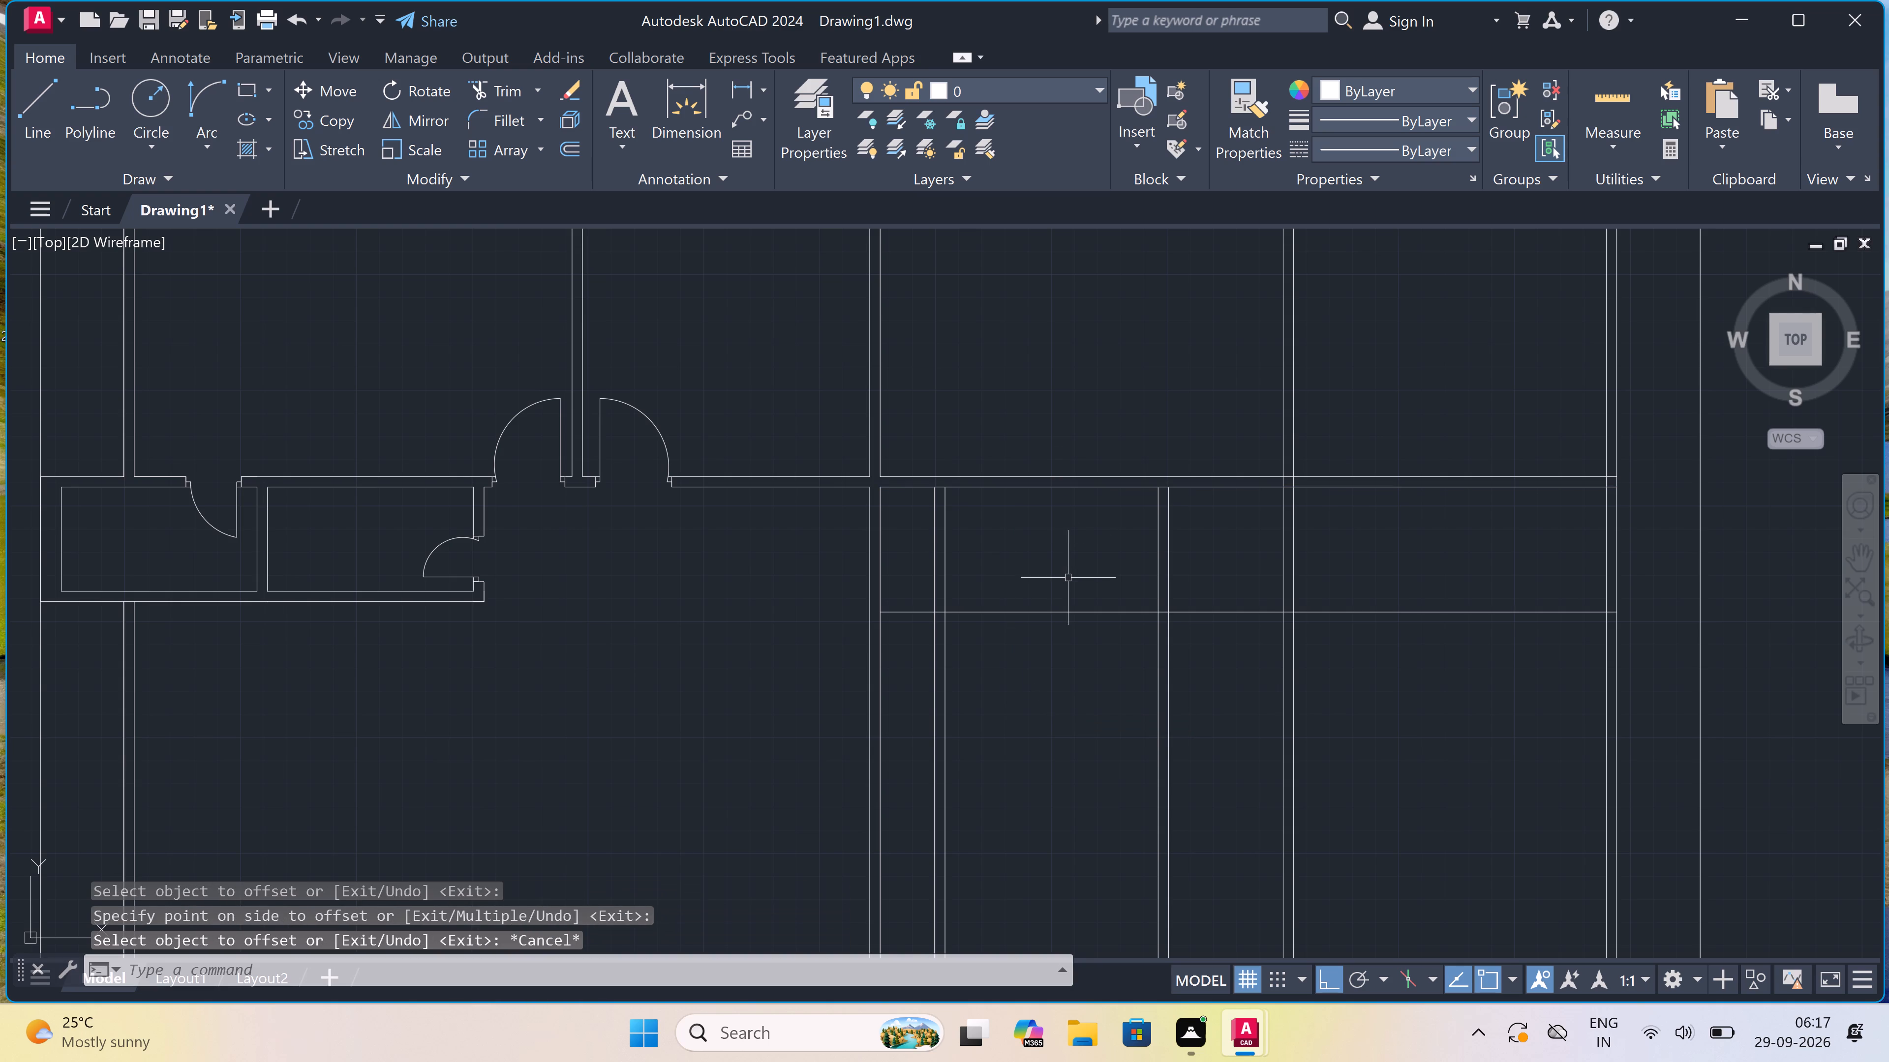
# Offset the new horizontal line 4.5" downward to form a horizontal partition wall.
pyautogui.press('space')
pyautogui.click(1062, 615)
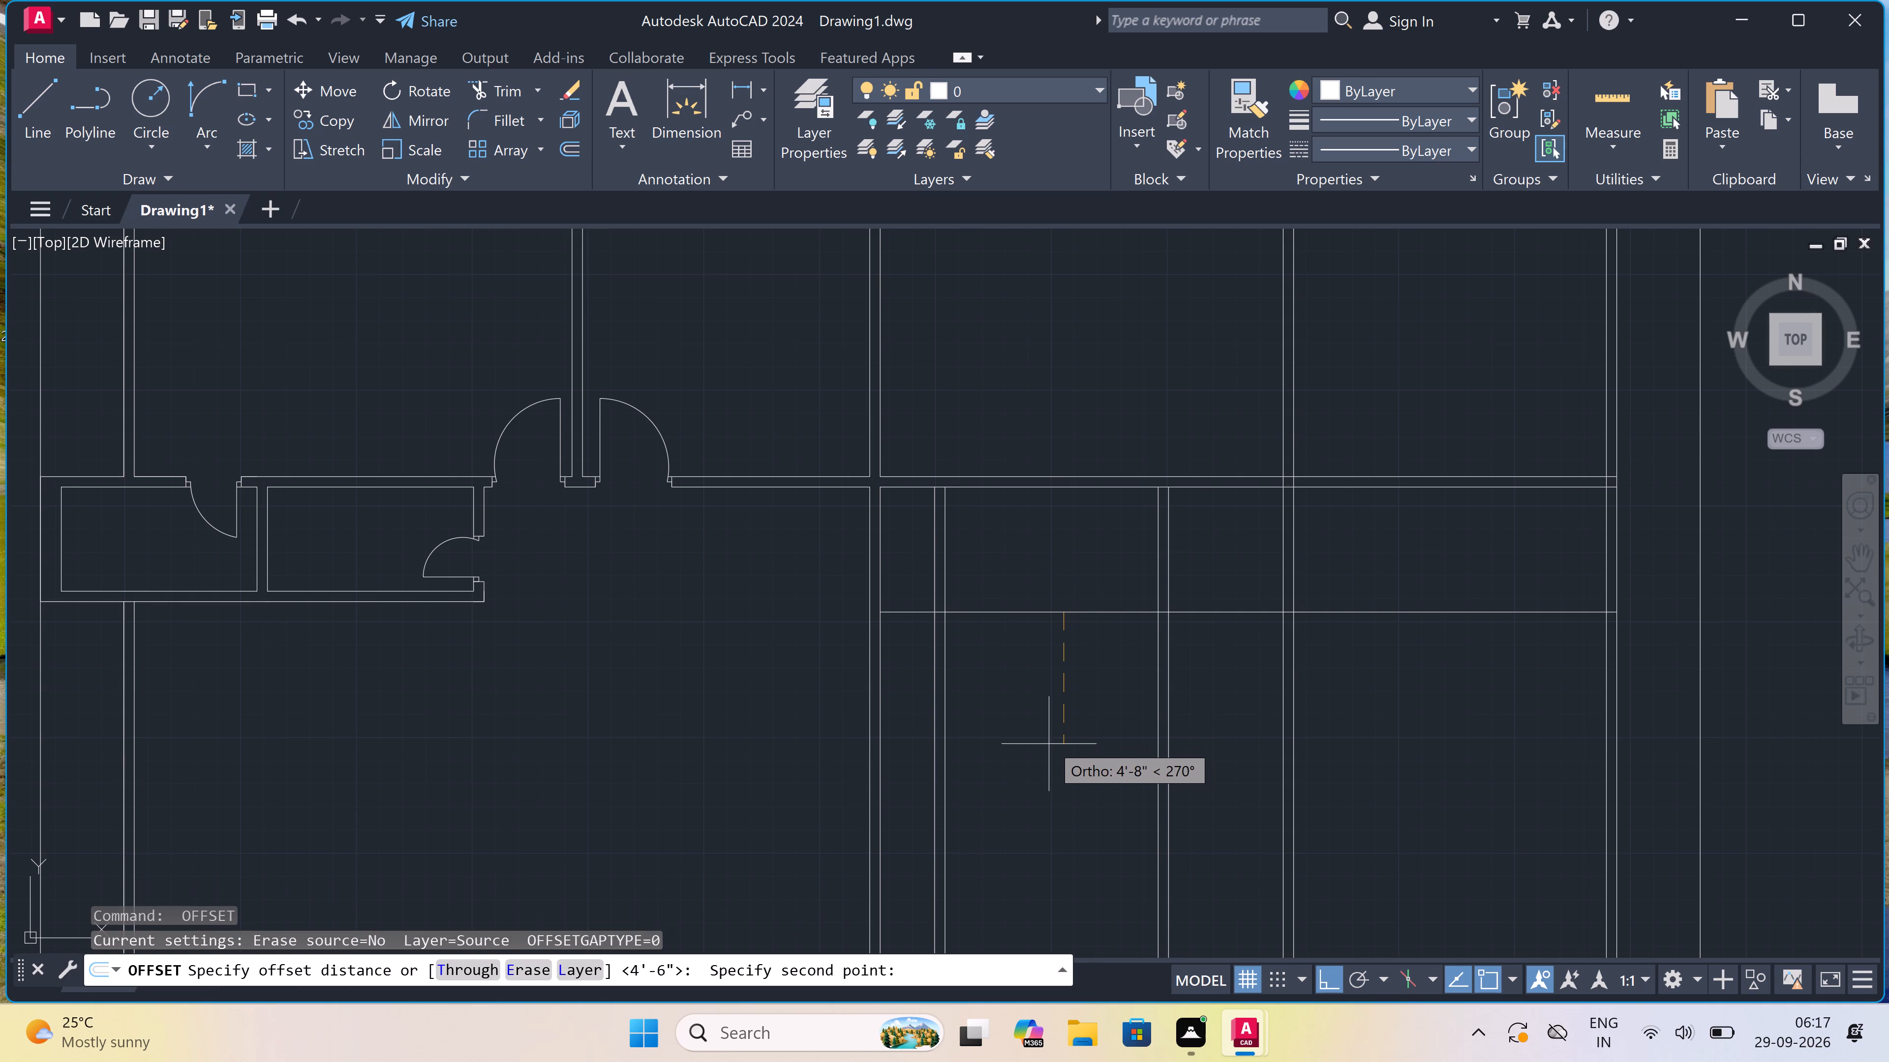
pyautogui.write('4.5"')
pyautogui.press('space')
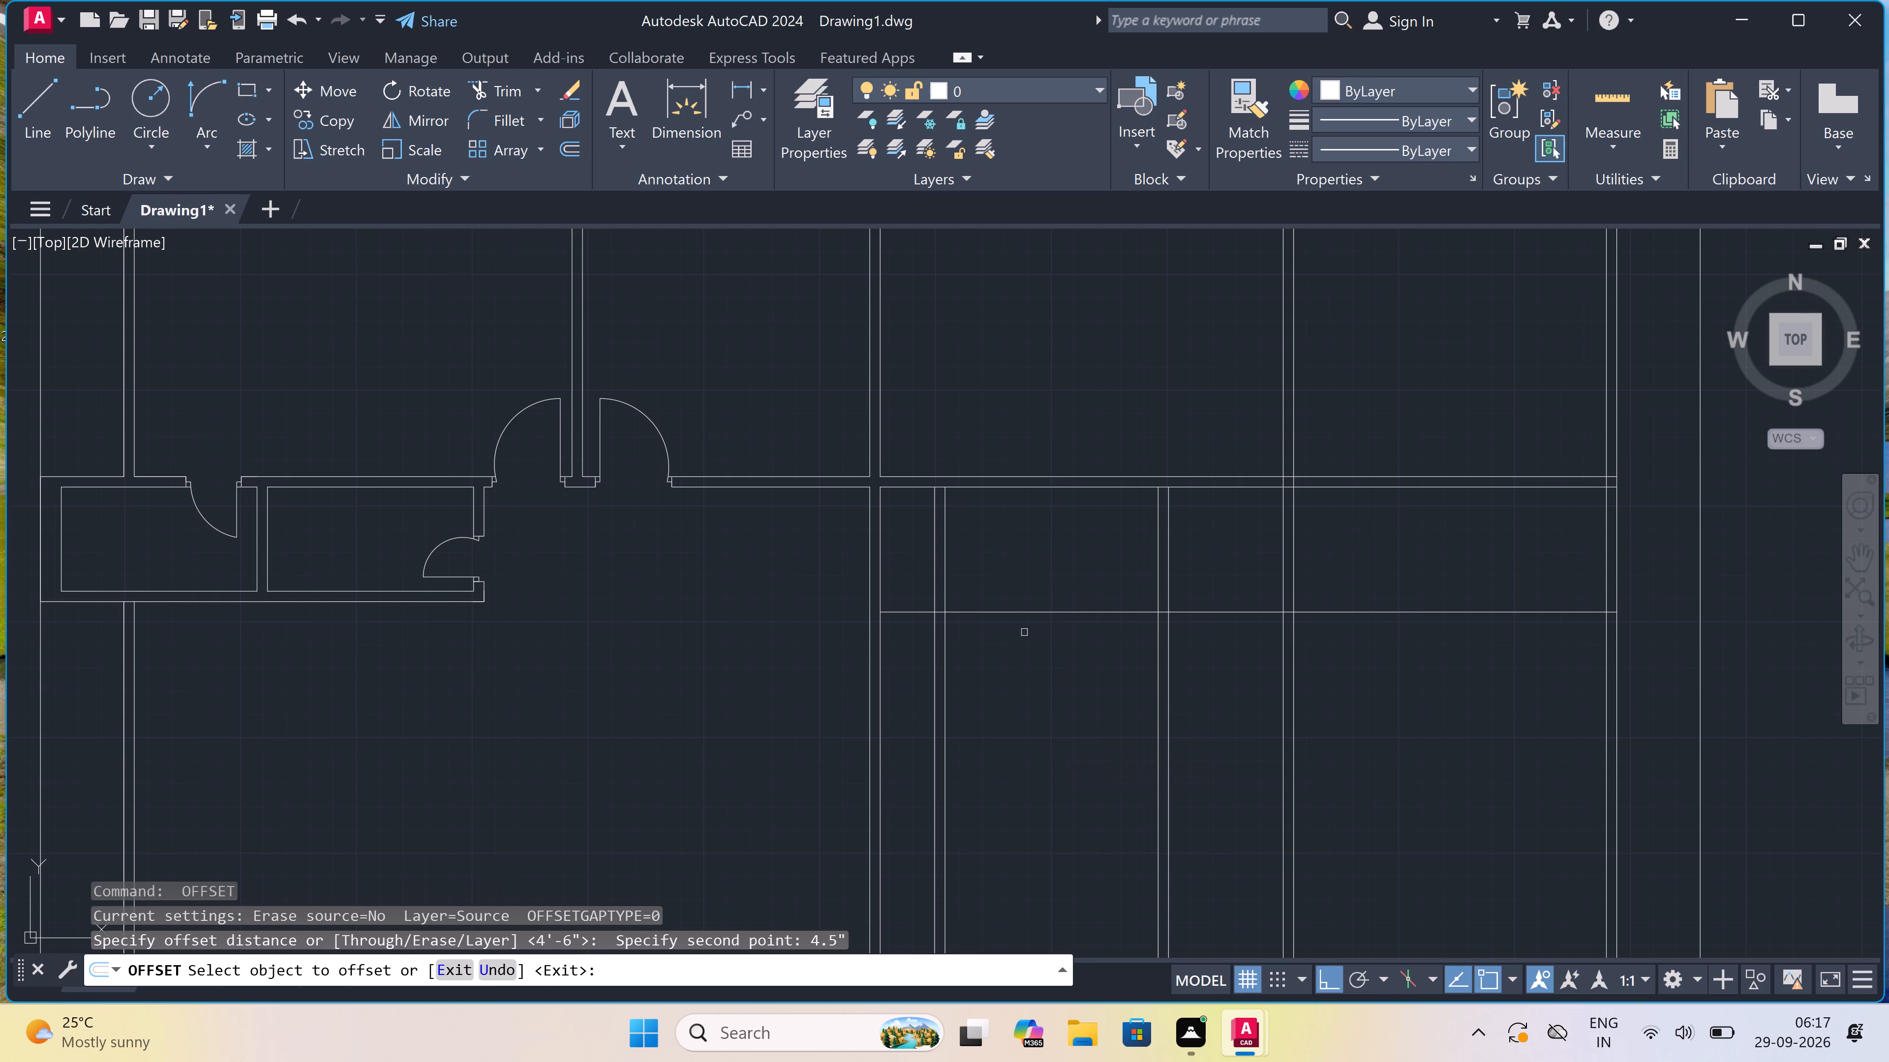
pyautogui.moveTo(1022, 611); pyautogui.dragTo(1020, 617)
pyautogui.click(1017, 643)
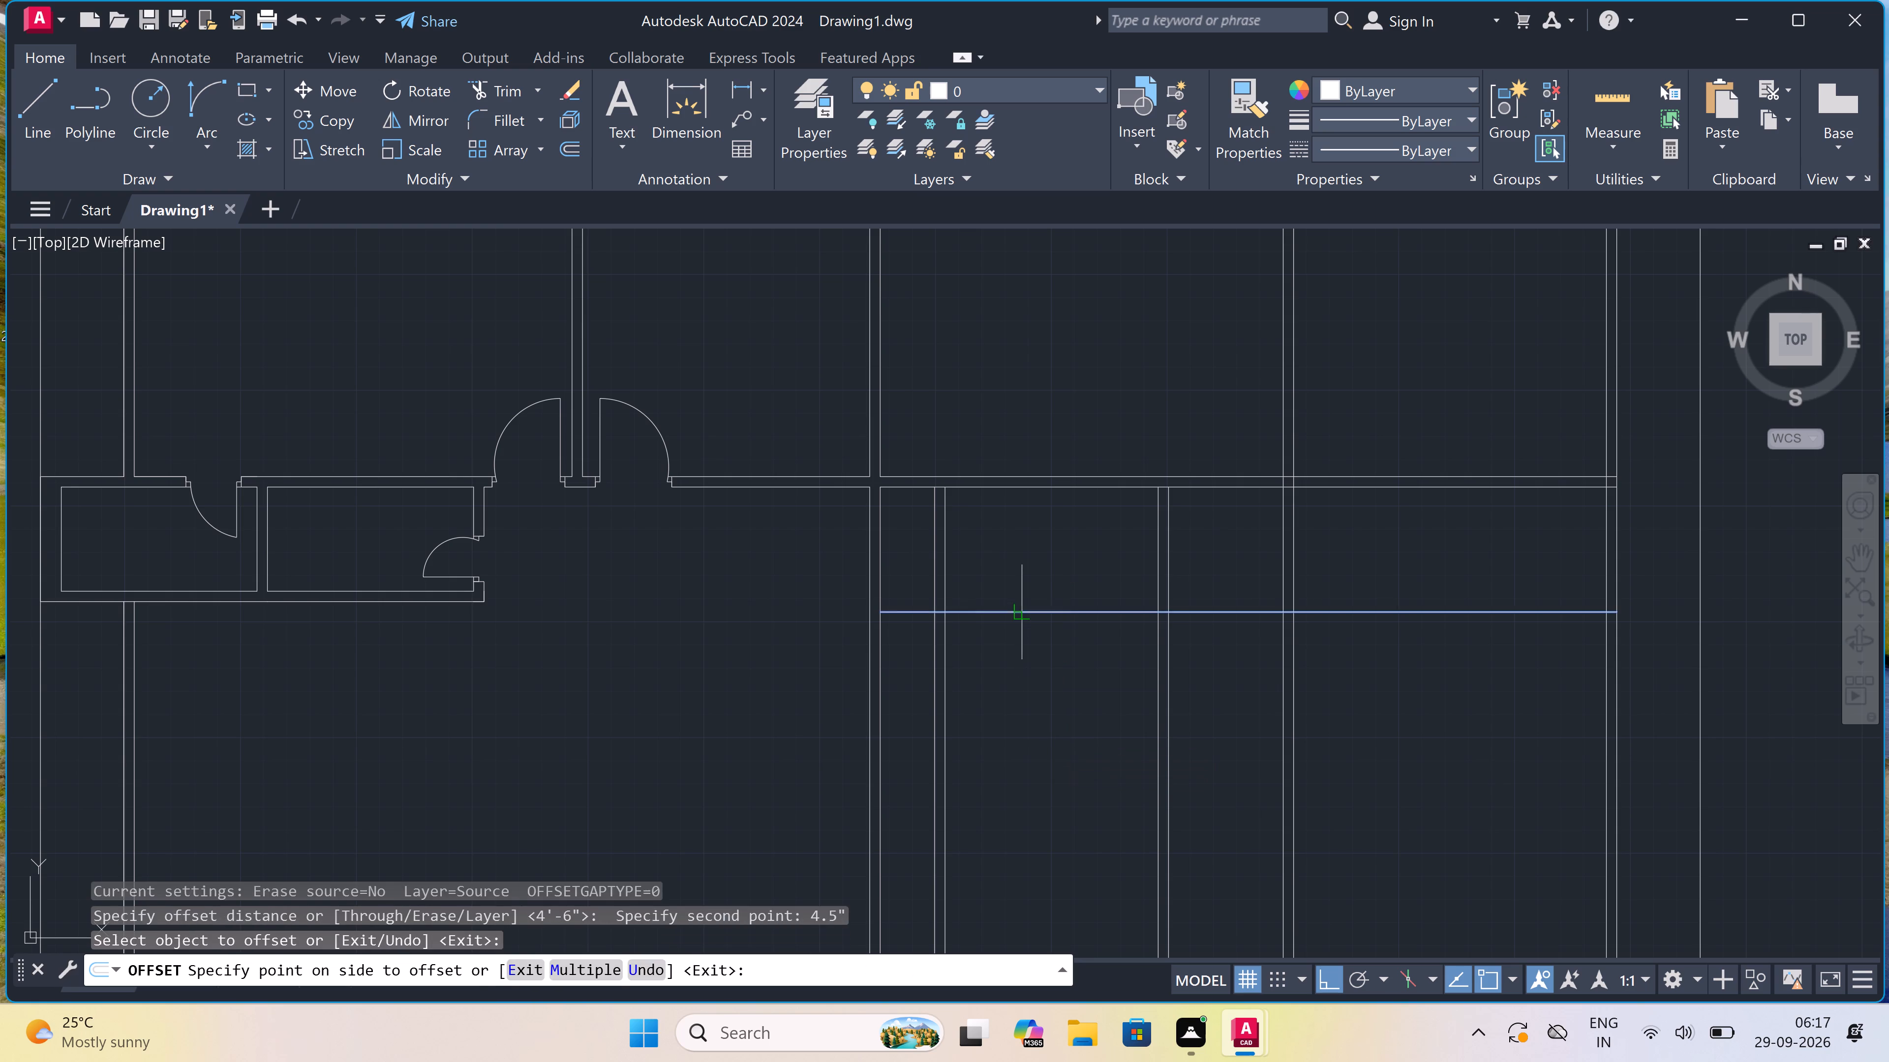
pyautogui.press('Escape')
# Offset the lower line of the new horizontal partition 4'11" downward.
pyautogui.press('space')
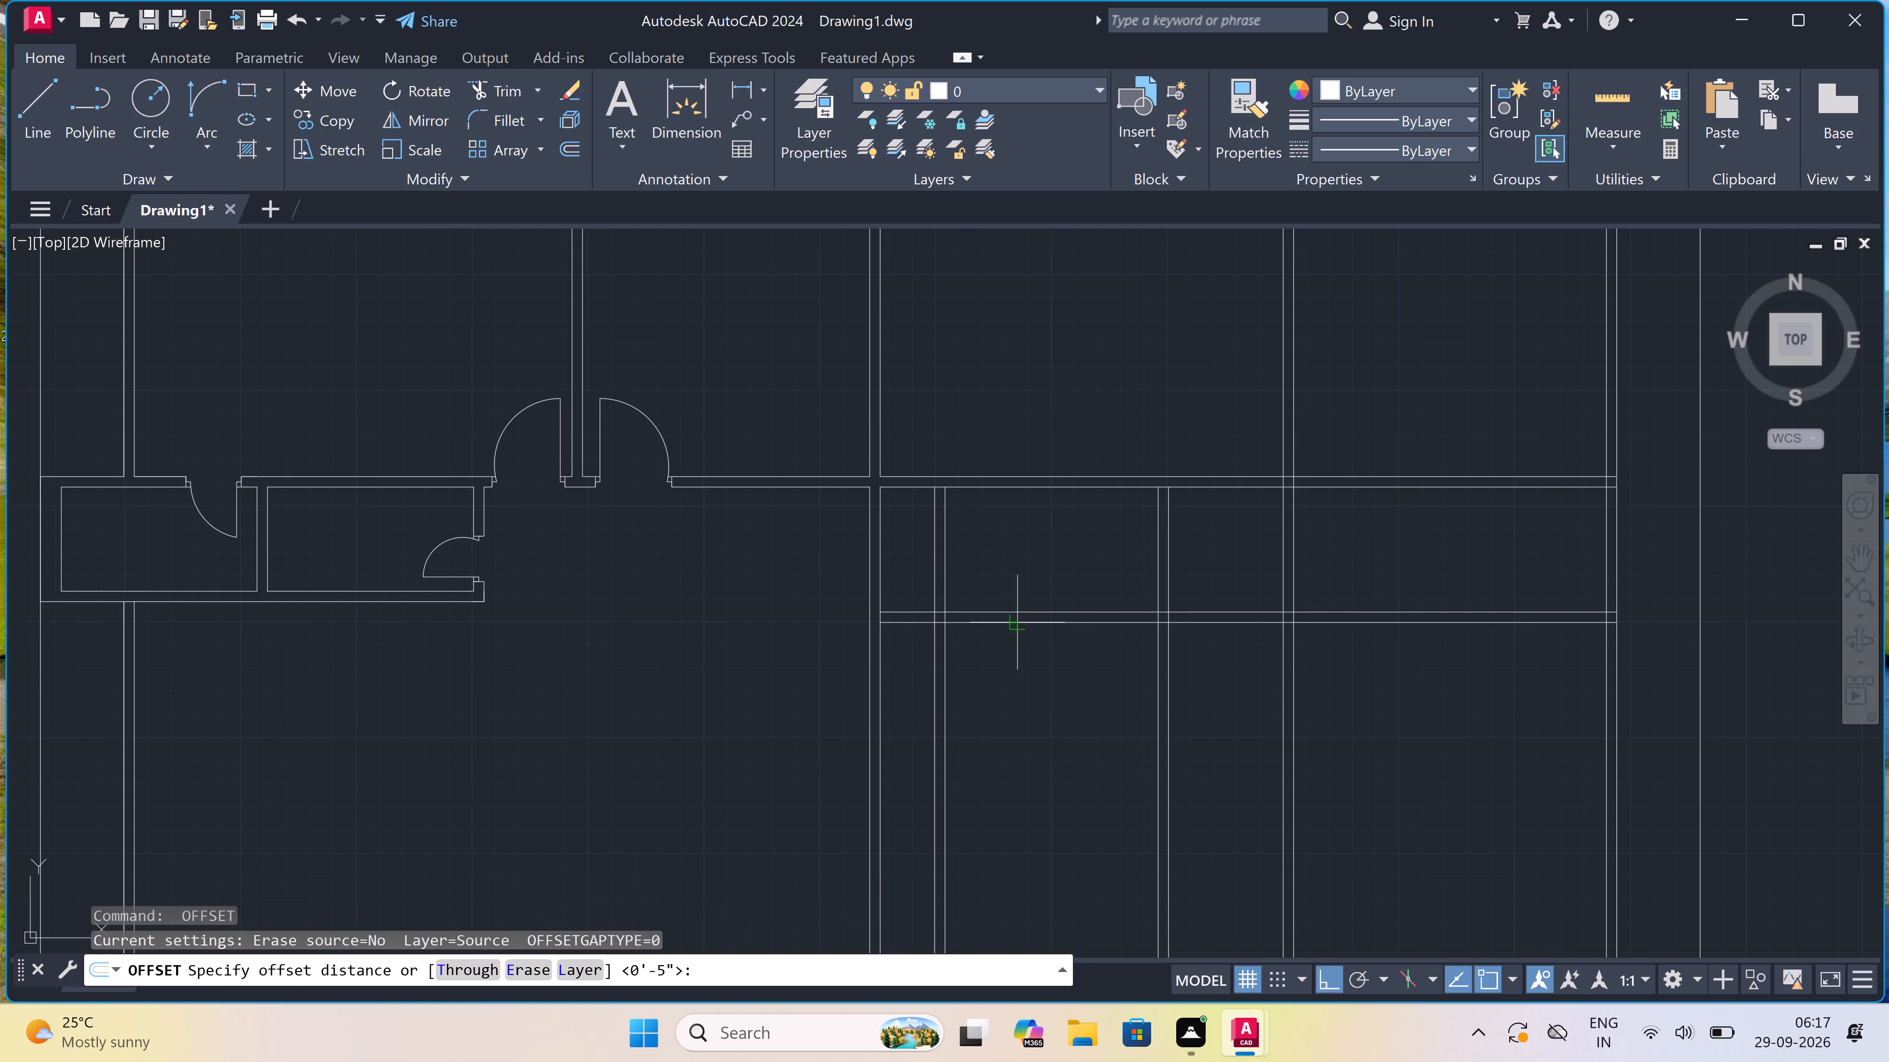
pyautogui.click(1017, 621)
pyautogui.write("4'")
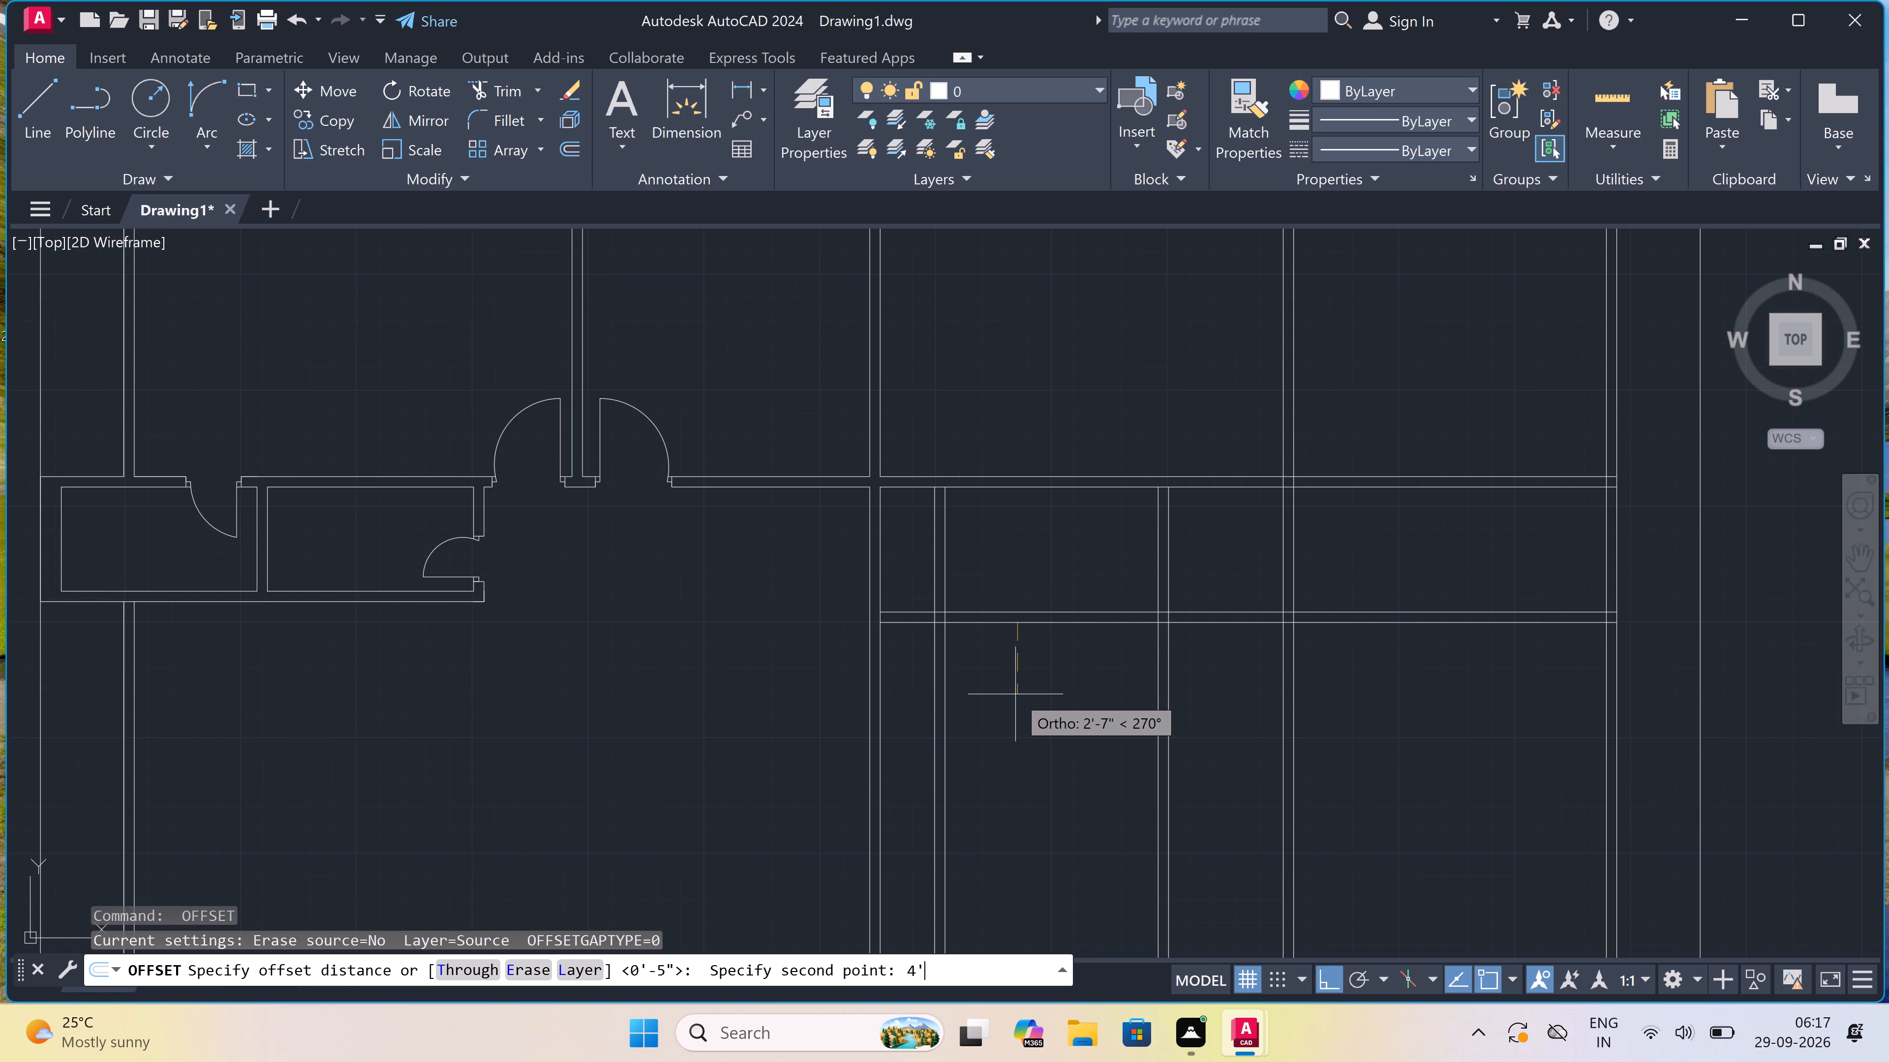
pyautogui.write('11"')
pyautogui.press('space')
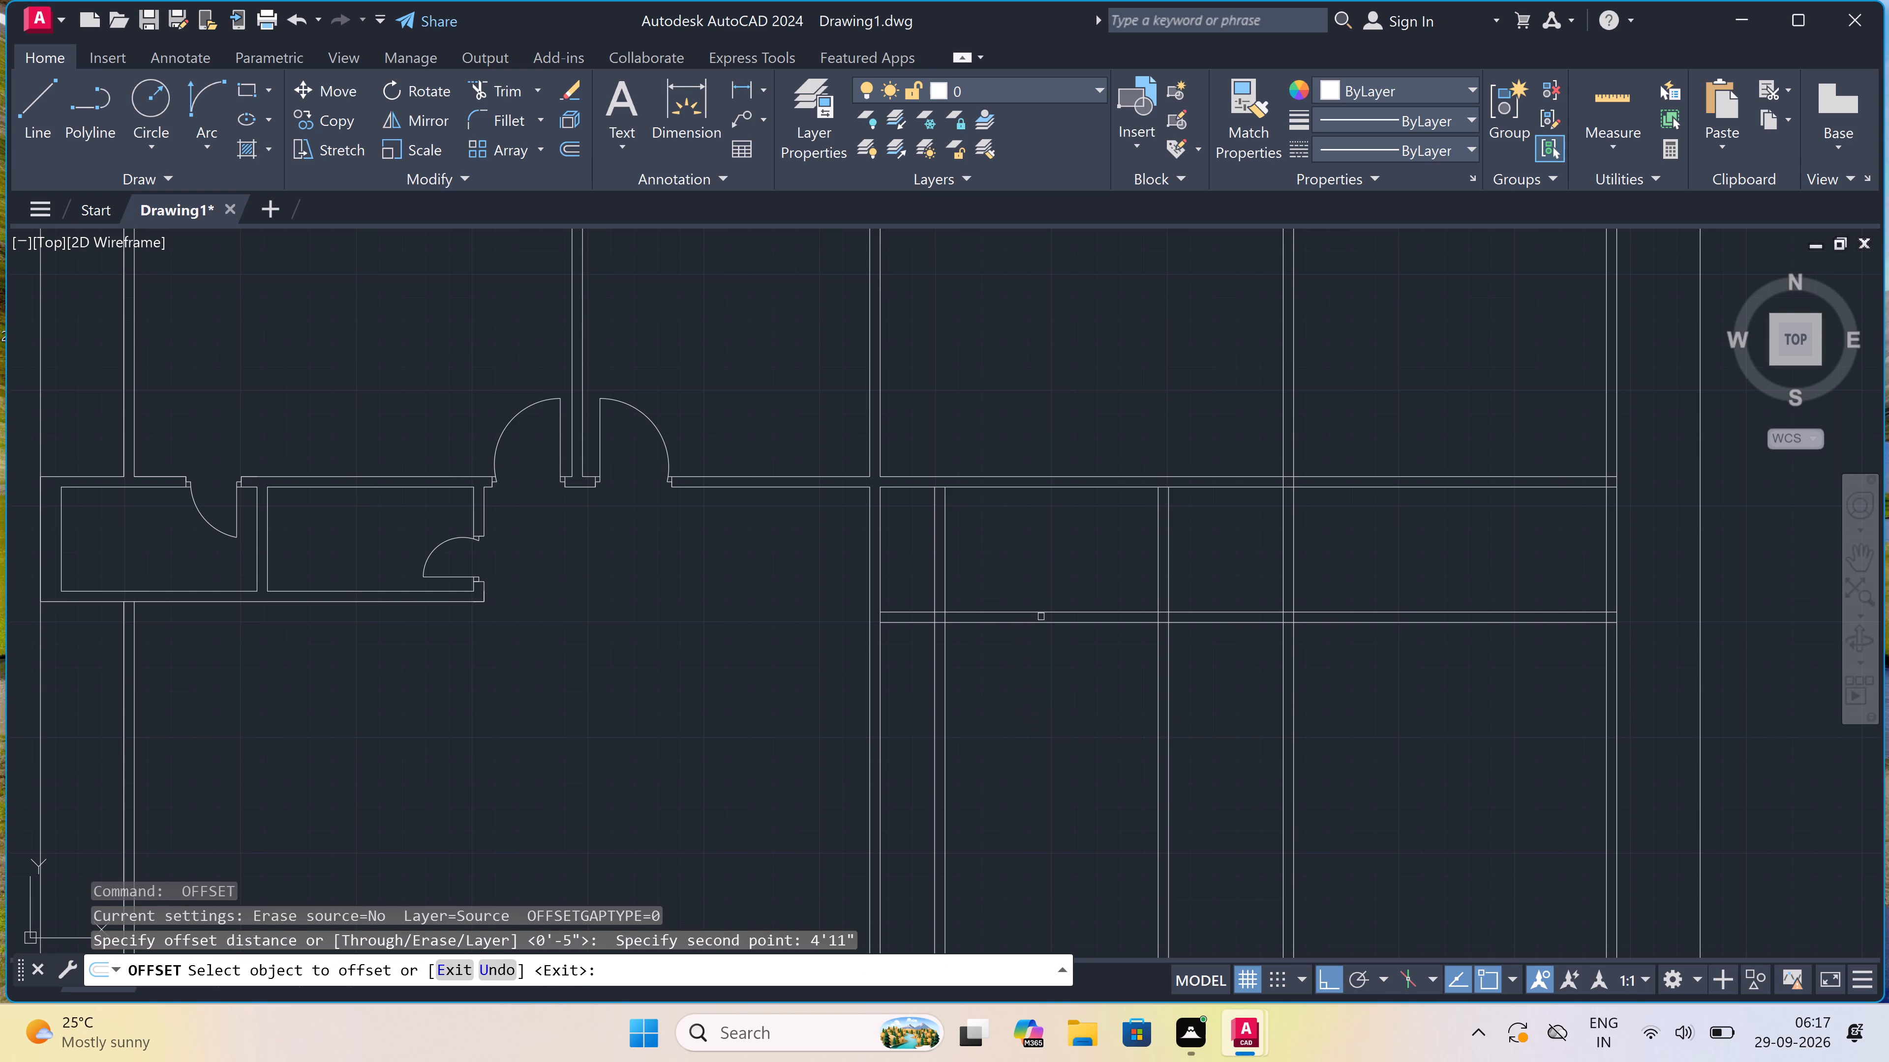
pyautogui.moveTo(1038, 624); pyautogui.dragTo(1040, 636)
pyautogui.click(1039, 679)
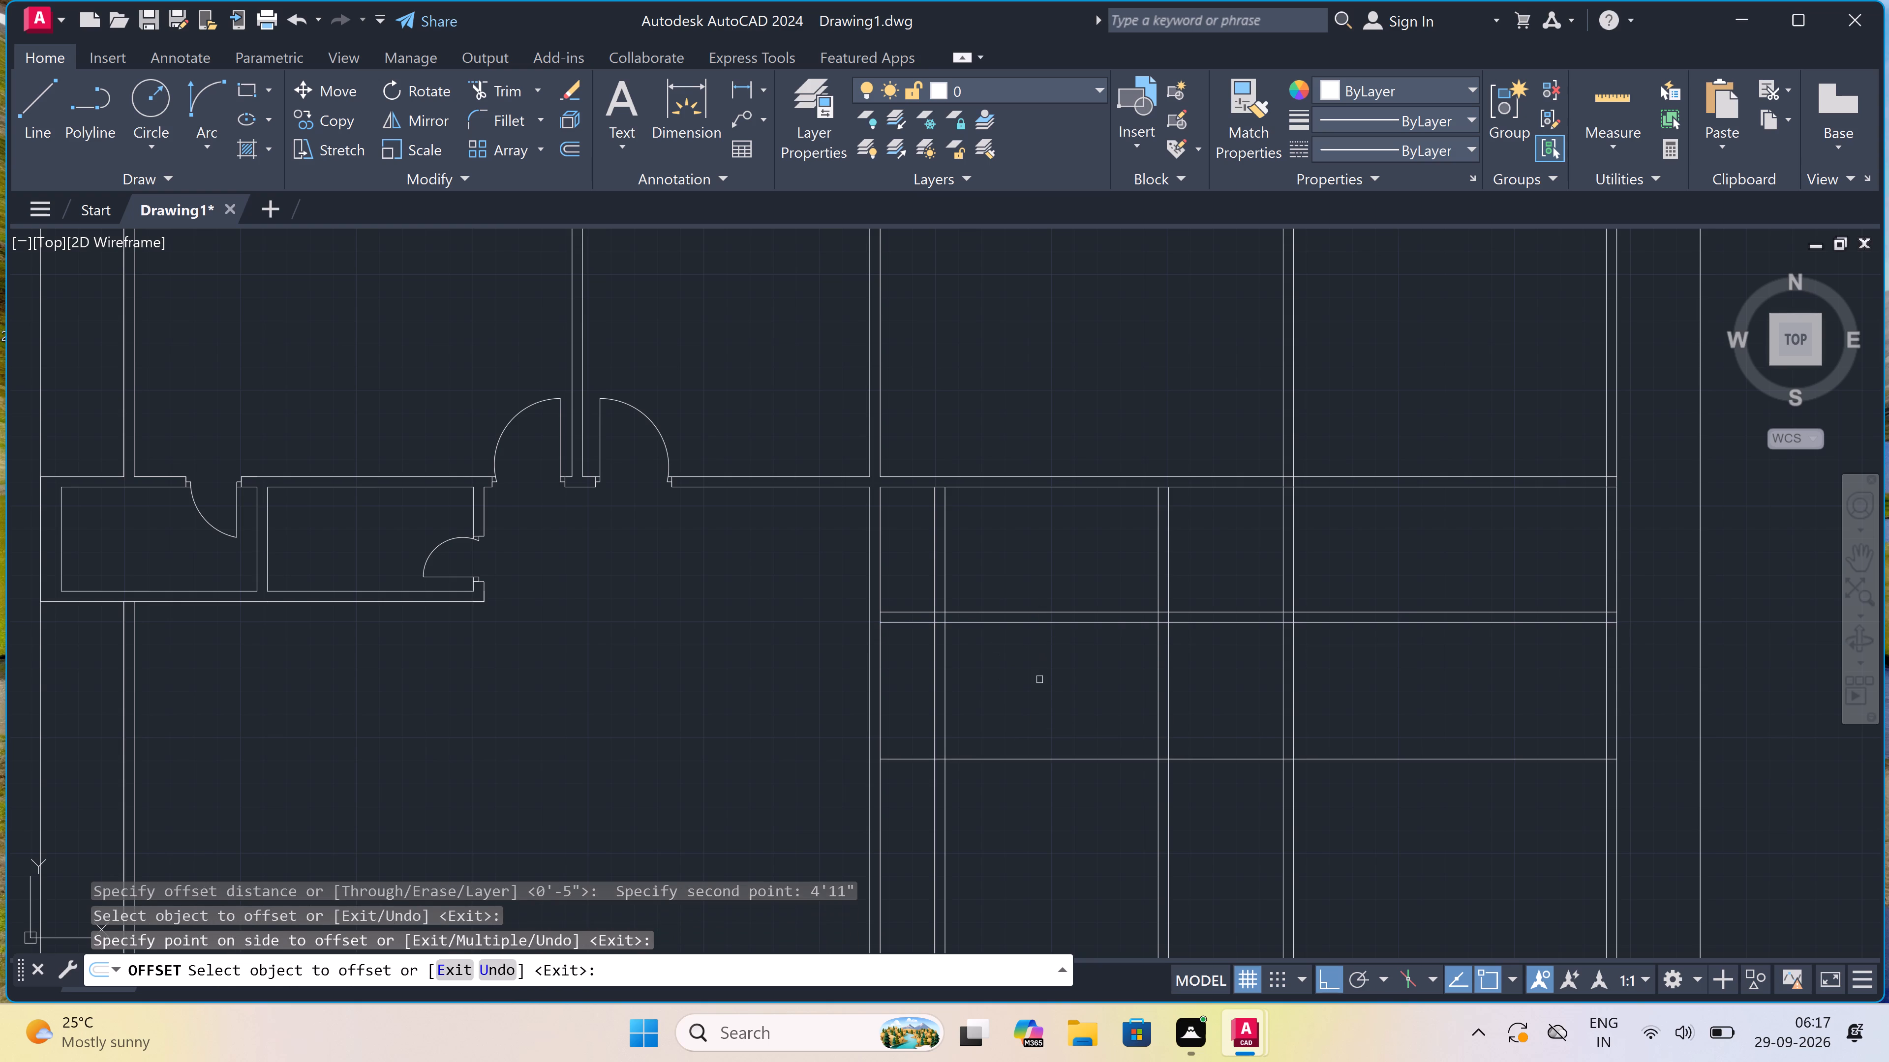
pyautogui.press('Escape')
# Offset the newest horizontal line 4.5" downward to form a second horizontal partition wall.
pyautogui.press('space')
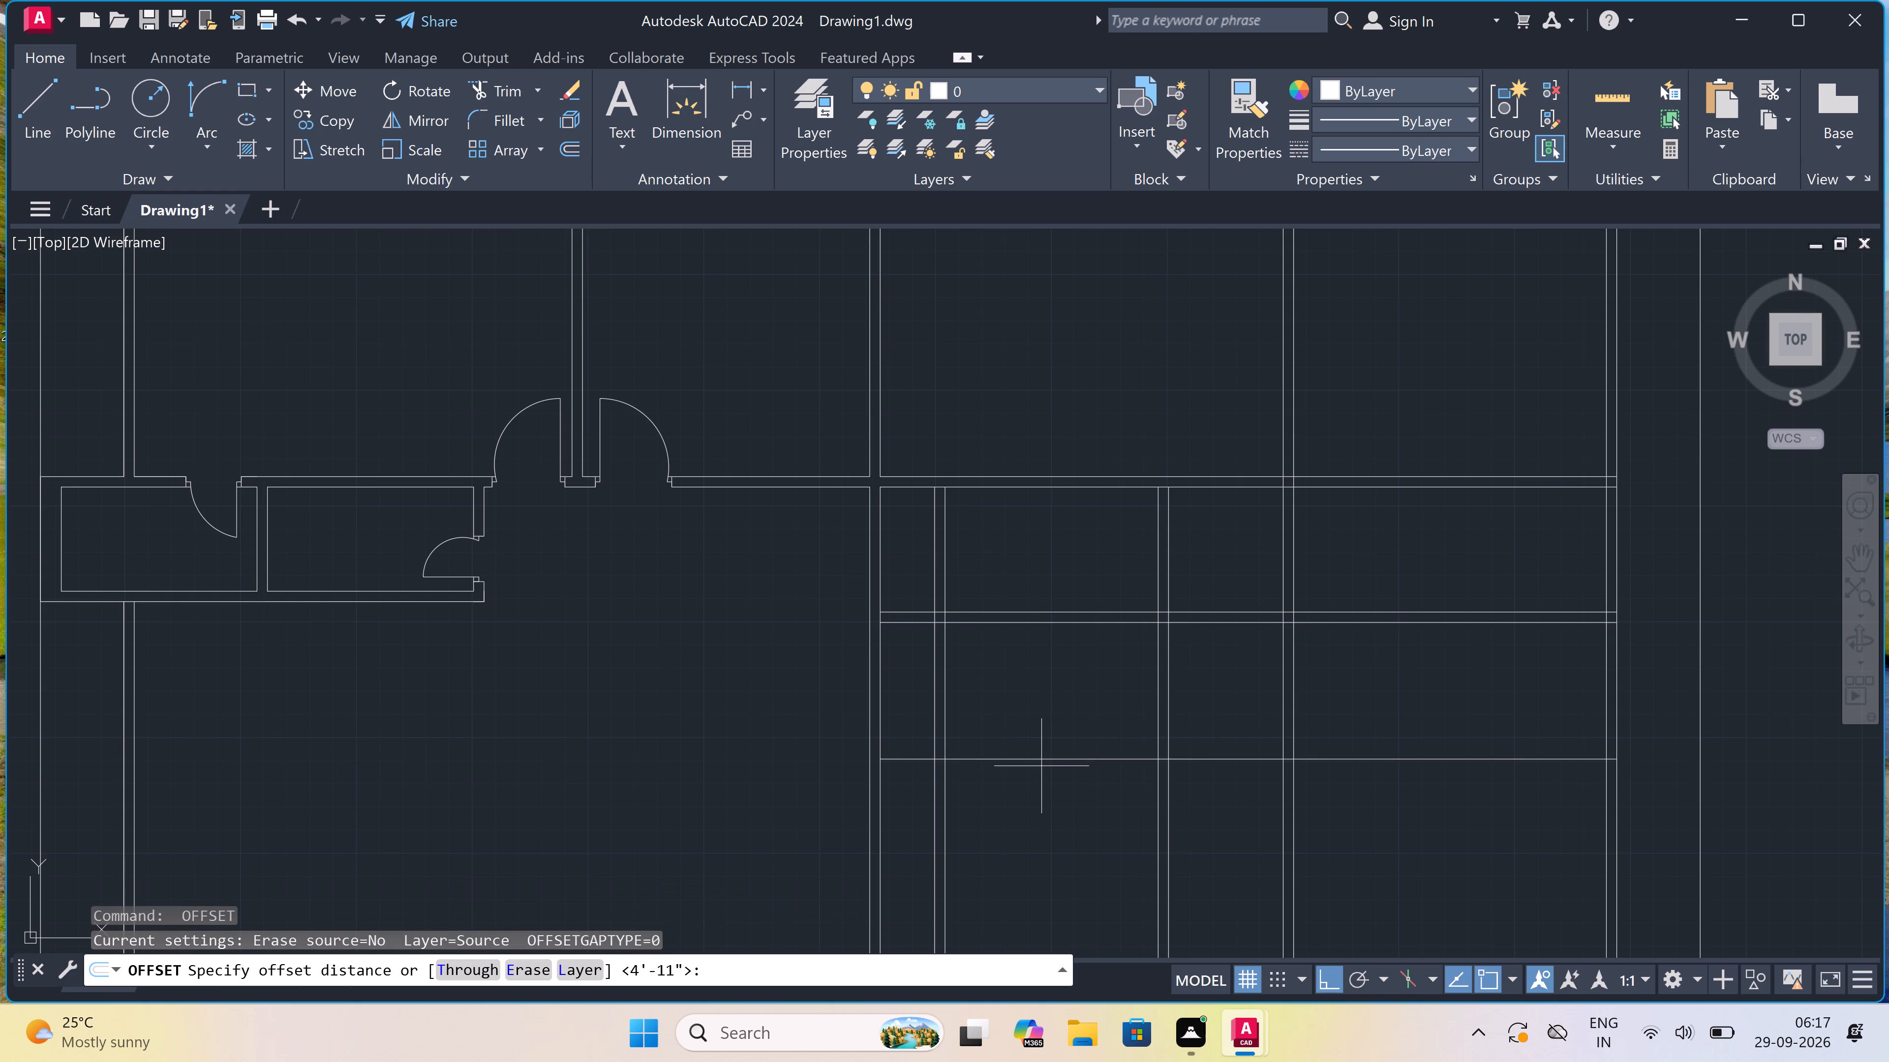
pyautogui.click(1039, 762)
pyautogui.write('4.5"')
pyautogui.press('space')
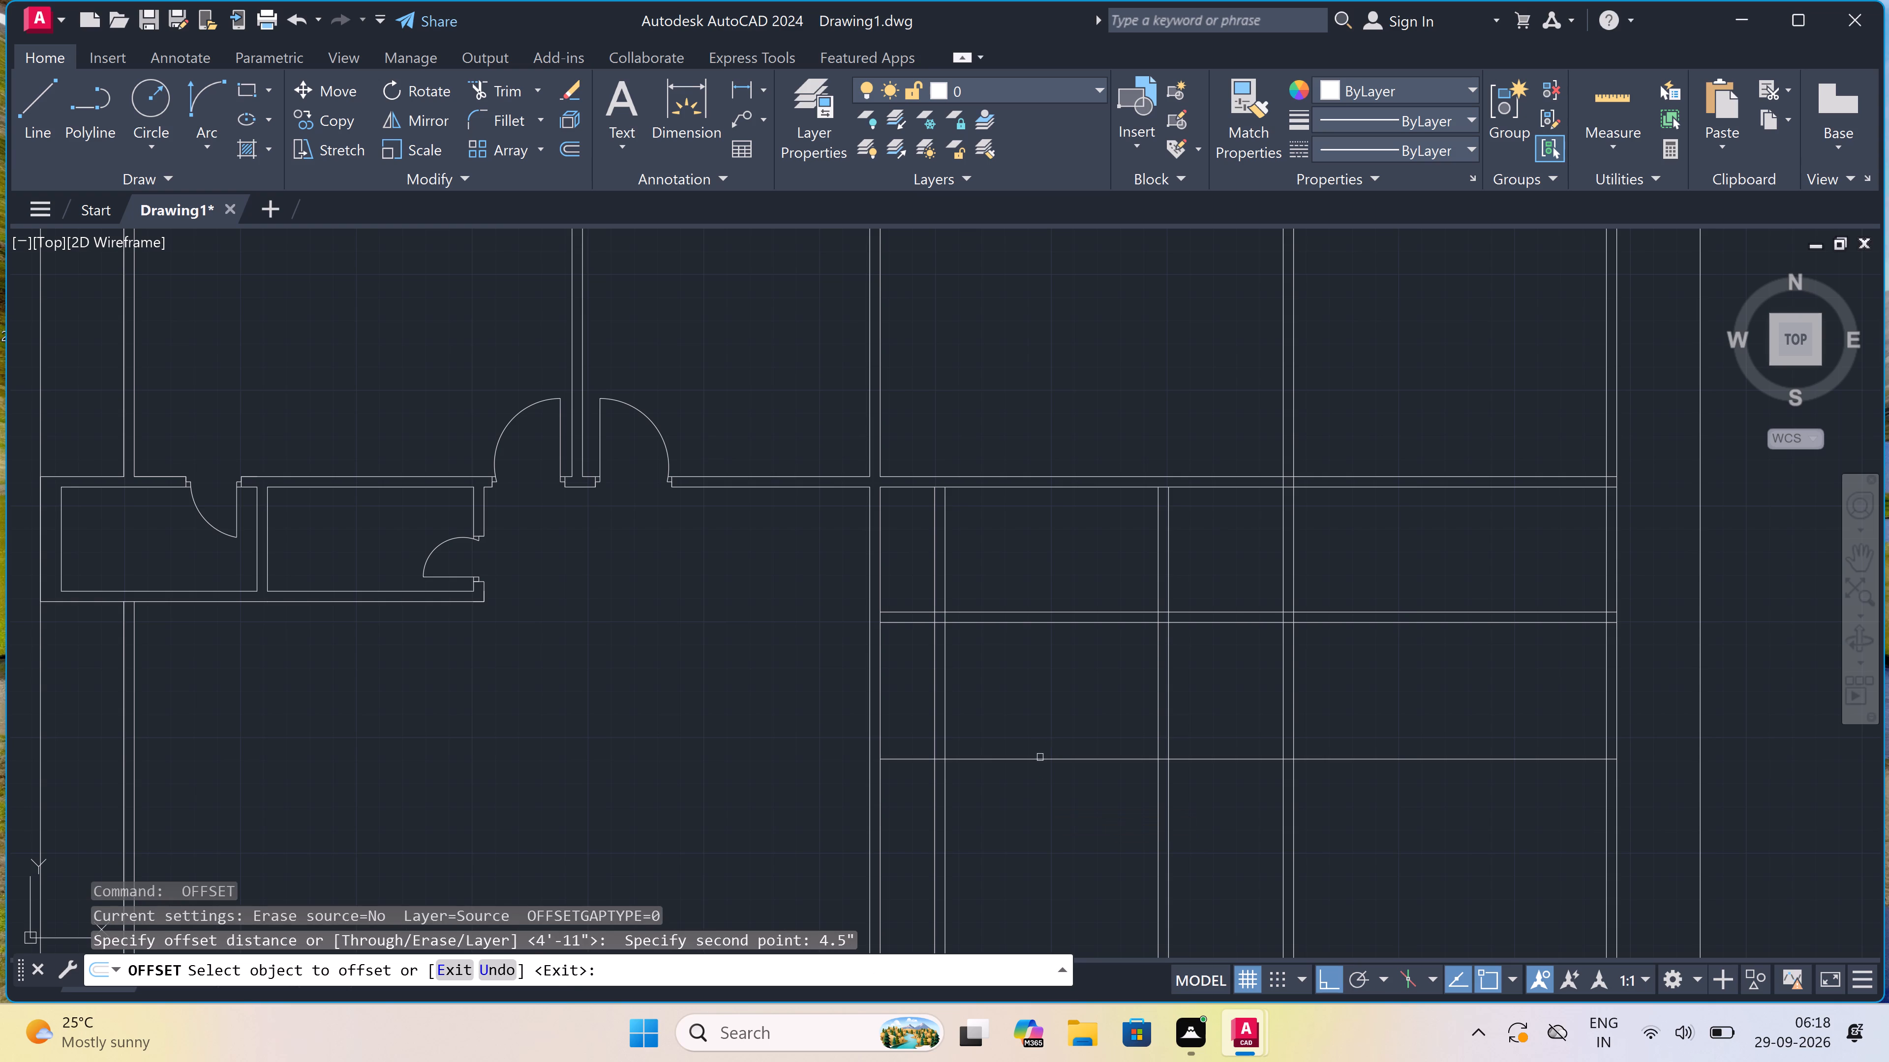
pyautogui.click(1040, 759)
pyautogui.click(1025, 815)
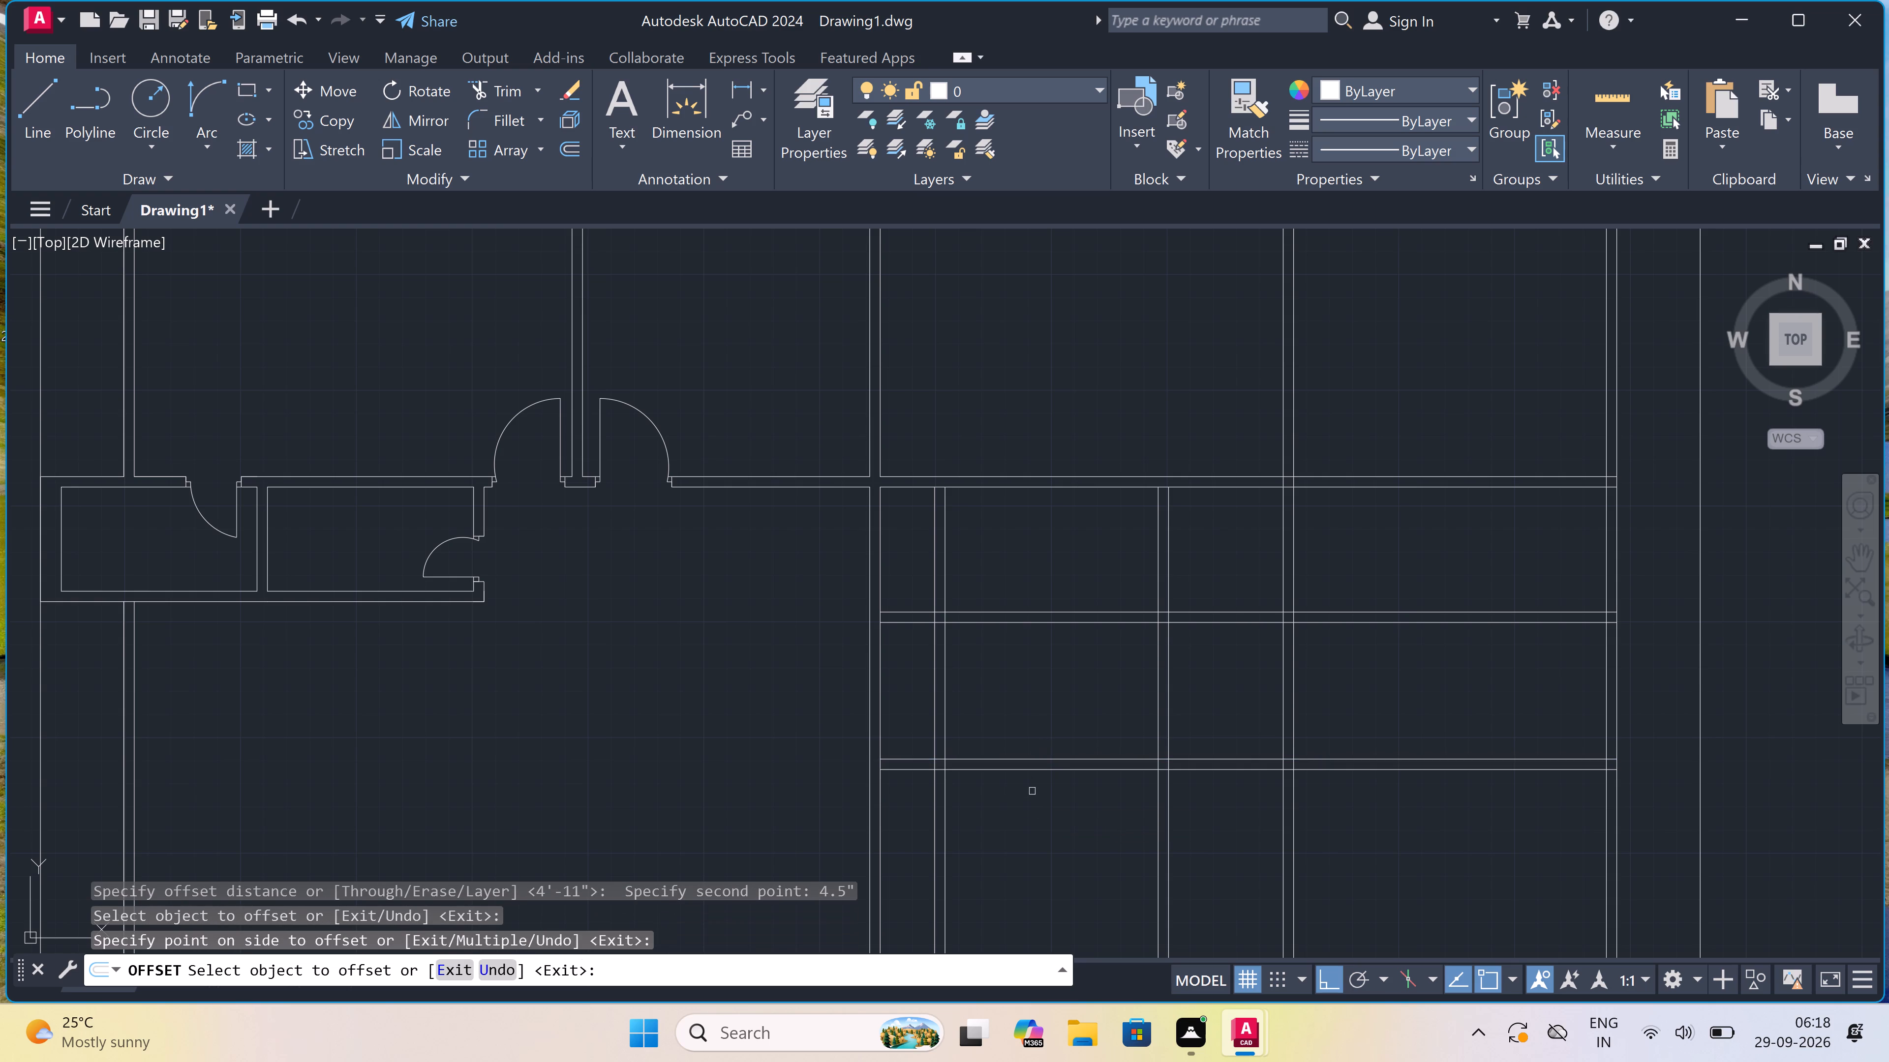
pyautogui.scroll(-2, 1032, 785)
pyautogui.scroll(1, 1030, 812)
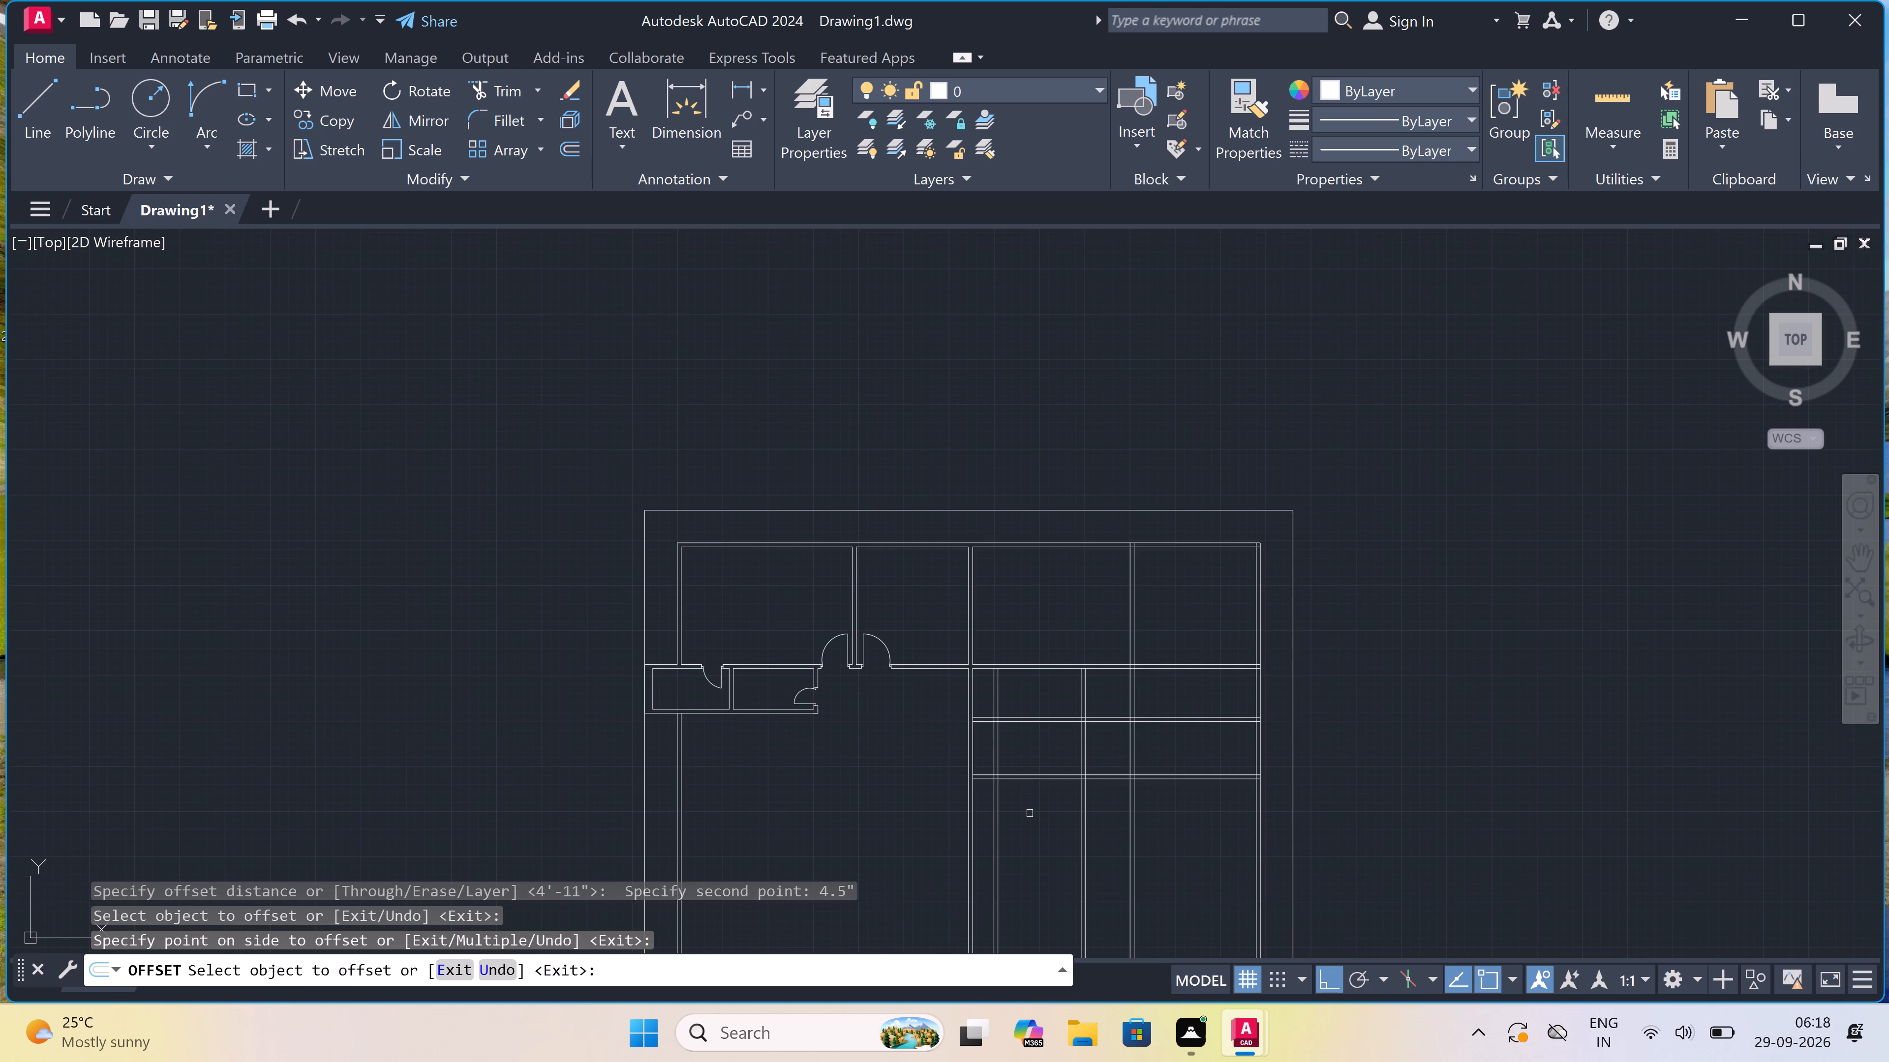
pyautogui.press('Escape')
# Offset the lower line of the second horizontal partition wall 7'9" downward.
pyautogui.scroll(2, 1034, 764)
pyautogui.press('space')
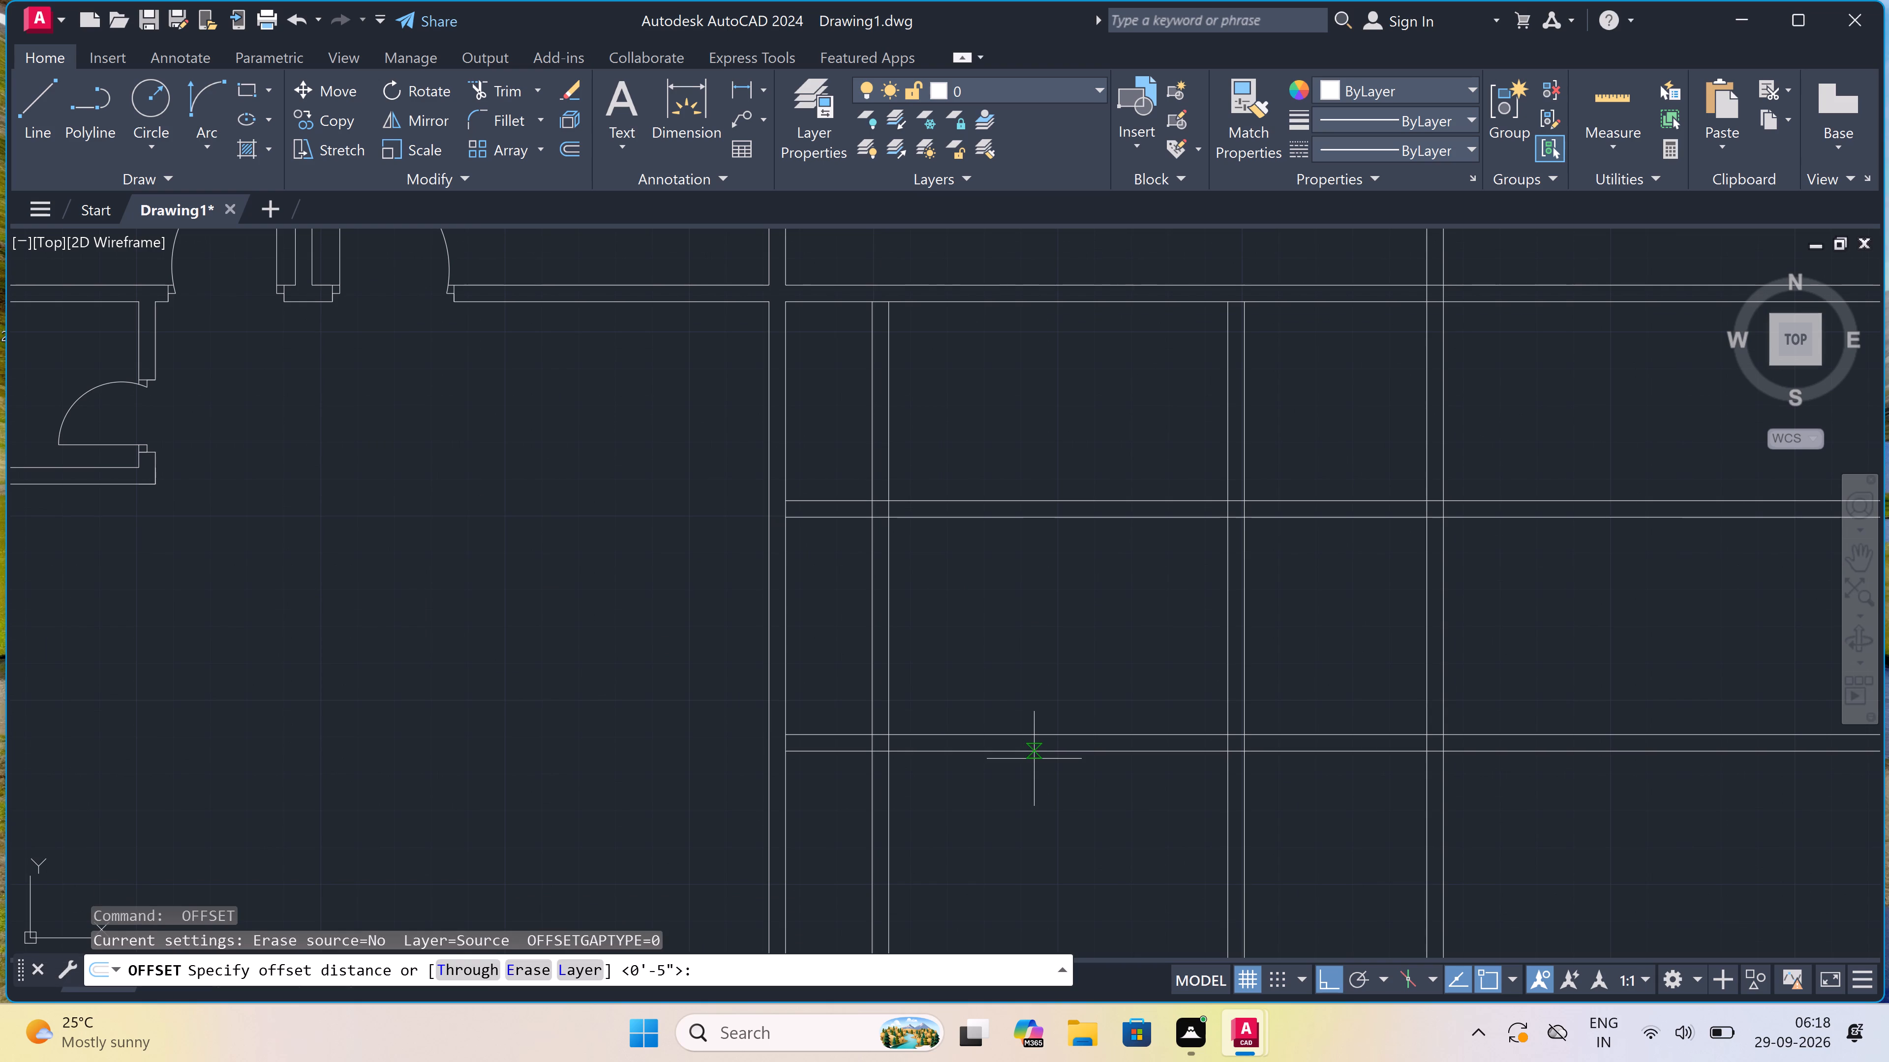
pyautogui.click(1035, 756)
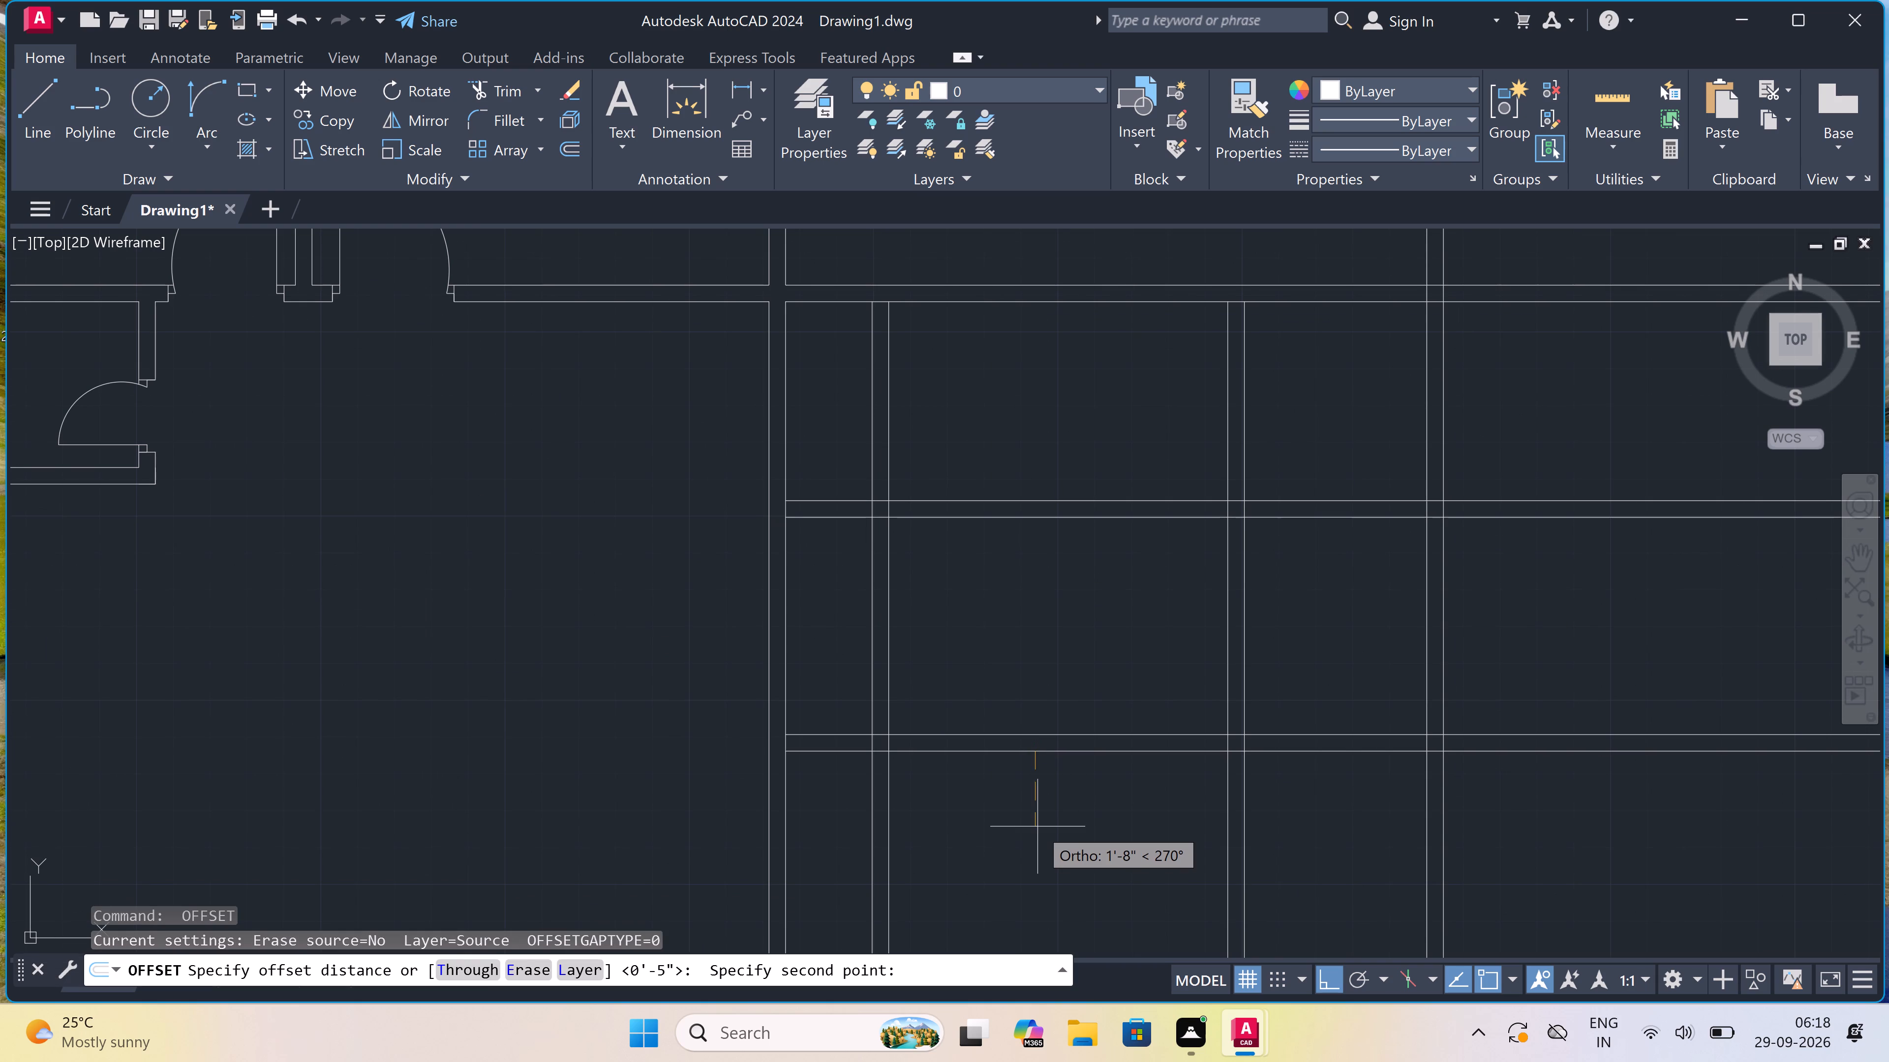
pyautogui.write('7\'9"')
pyautogui.press('space')
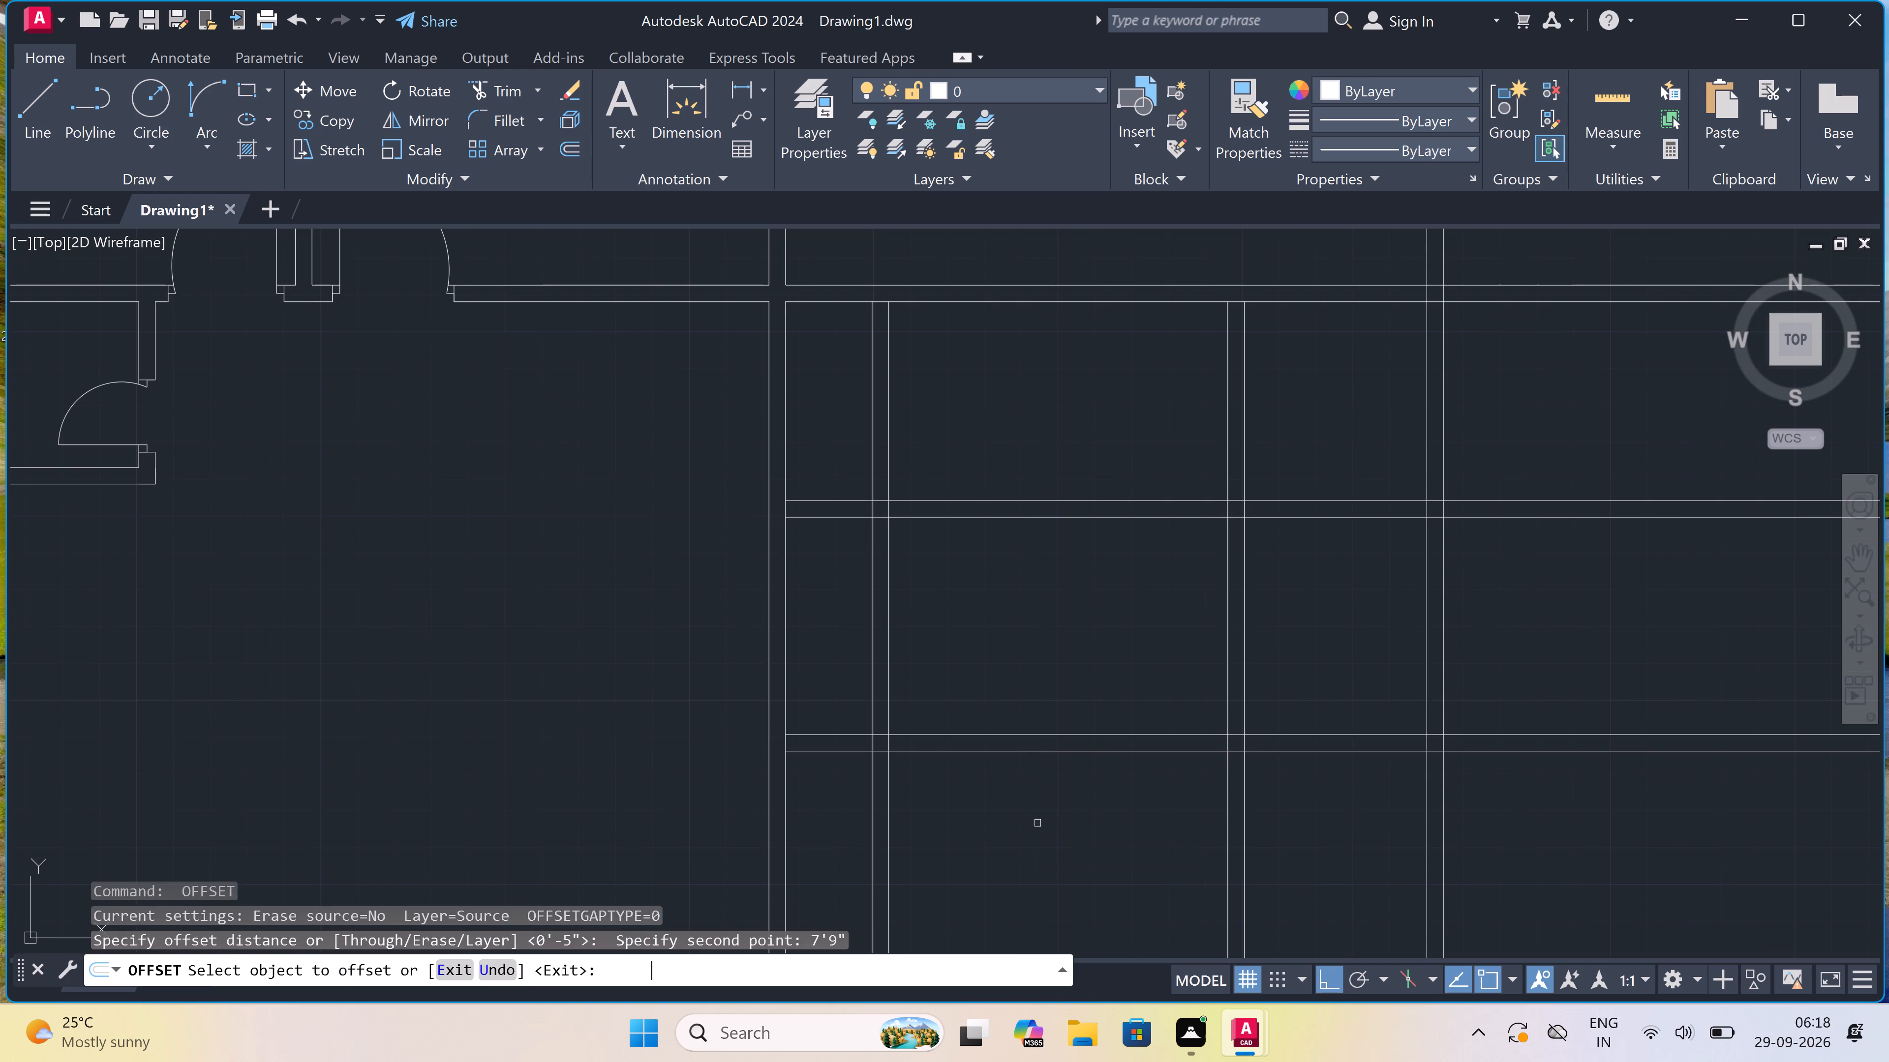
pyautogui.click(1037, 752)
pyautogui.click(1043, 769)
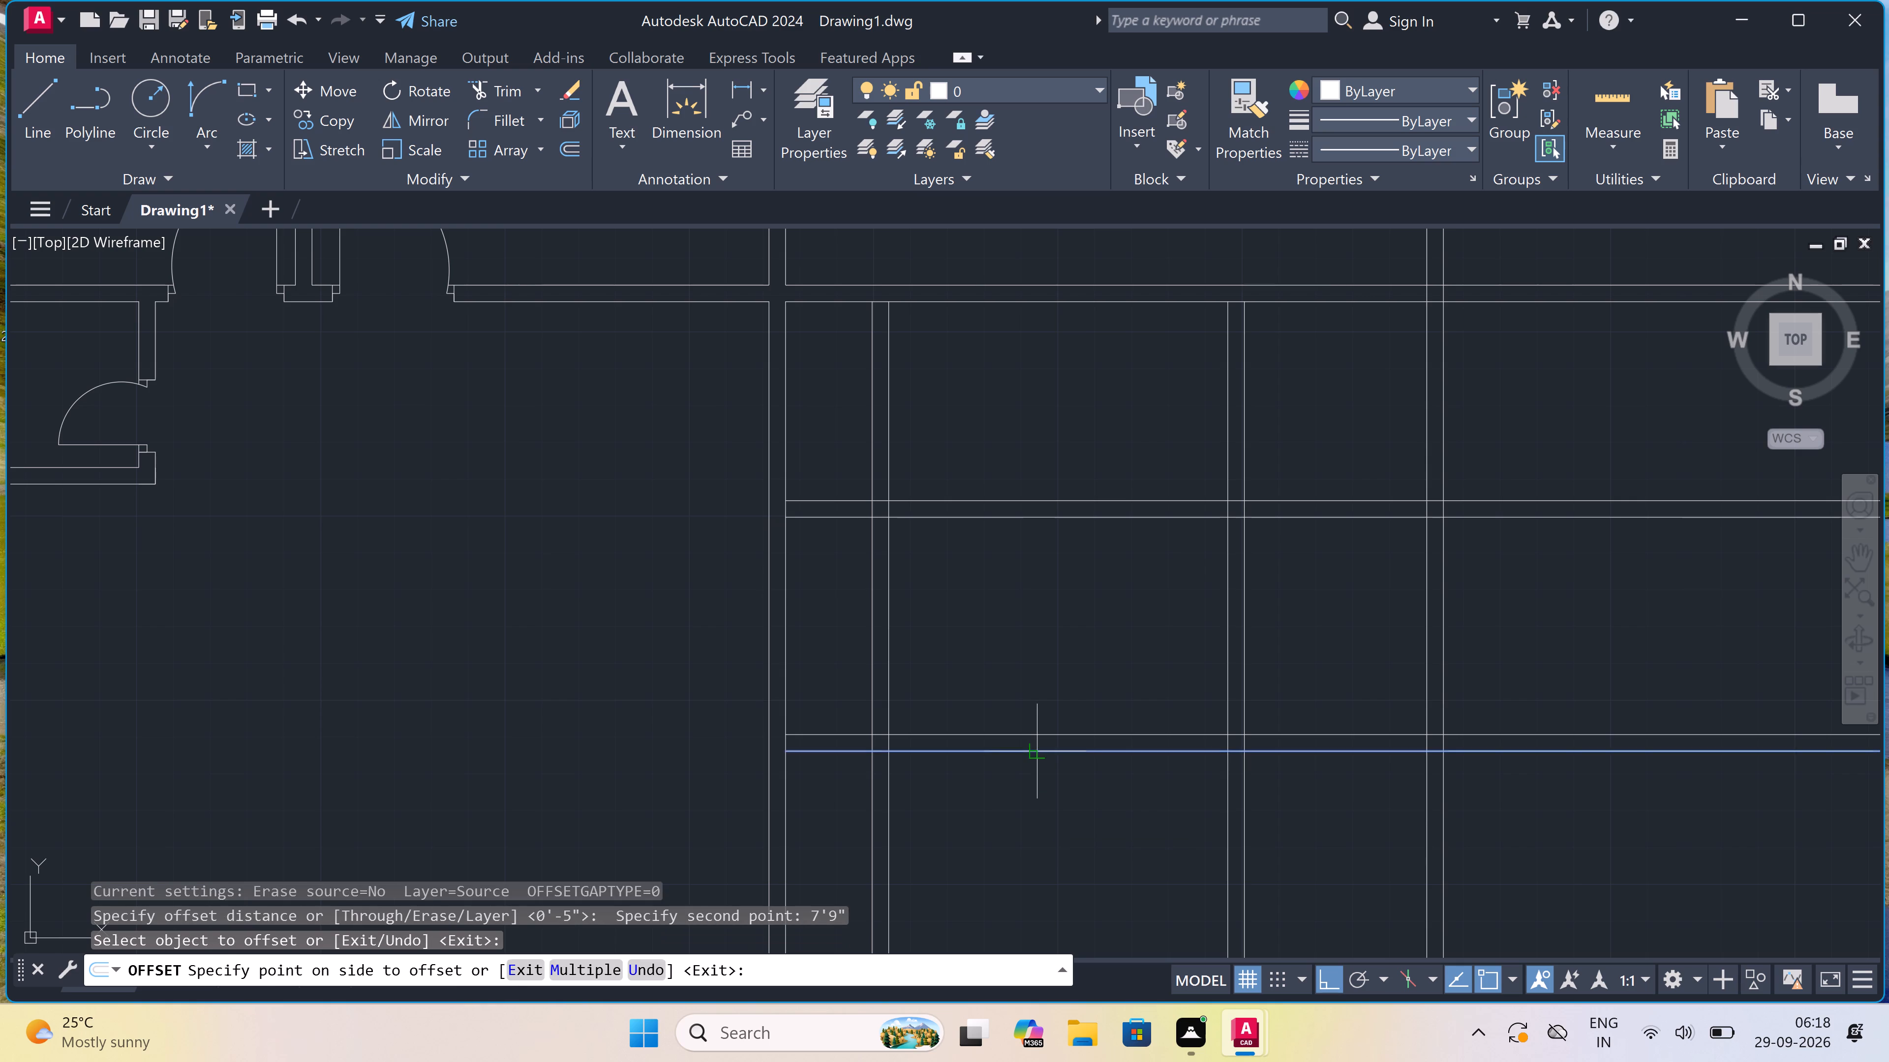
pyautogui.press('Escape')
# Offset the newest horizontal line downward to give the third horizontal partition its second wall line.
pyautogui.scroll(-5, 1043, 767)
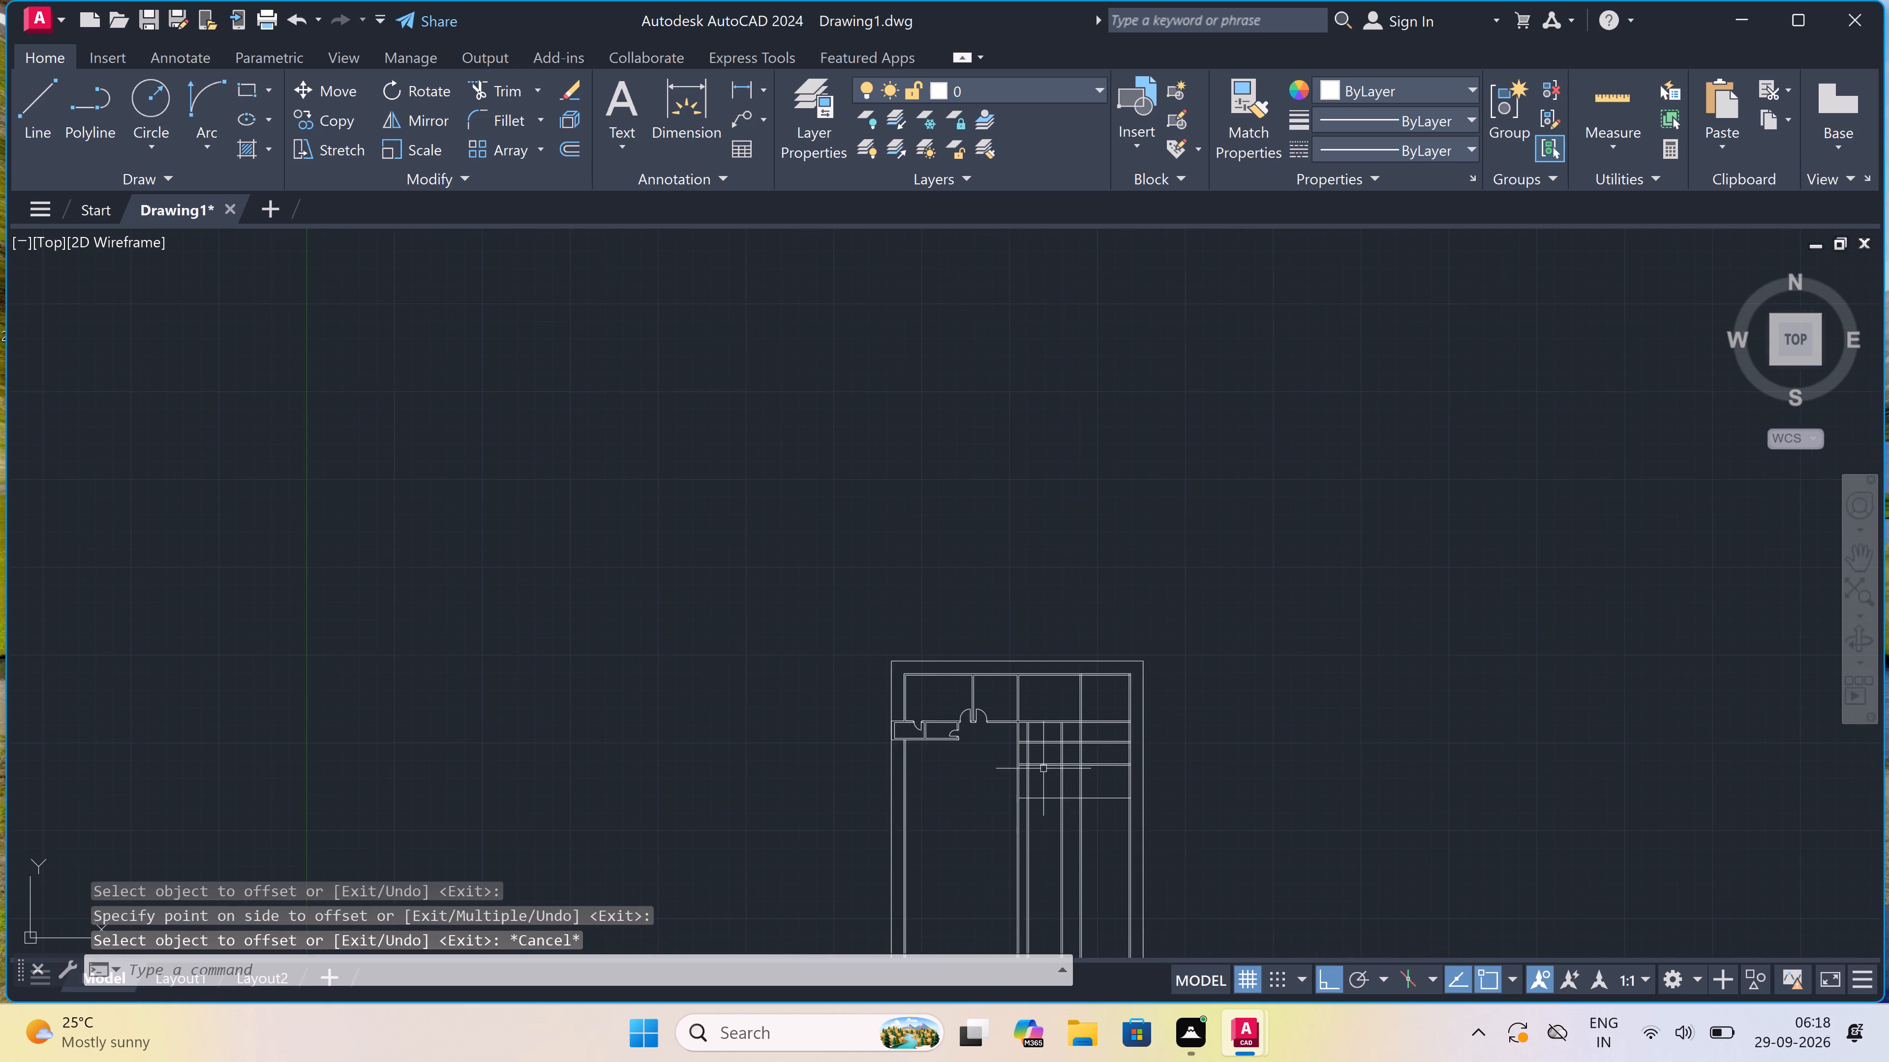
pyautogui.scroll(3, 1044, 805)
pyautogui.press('space')
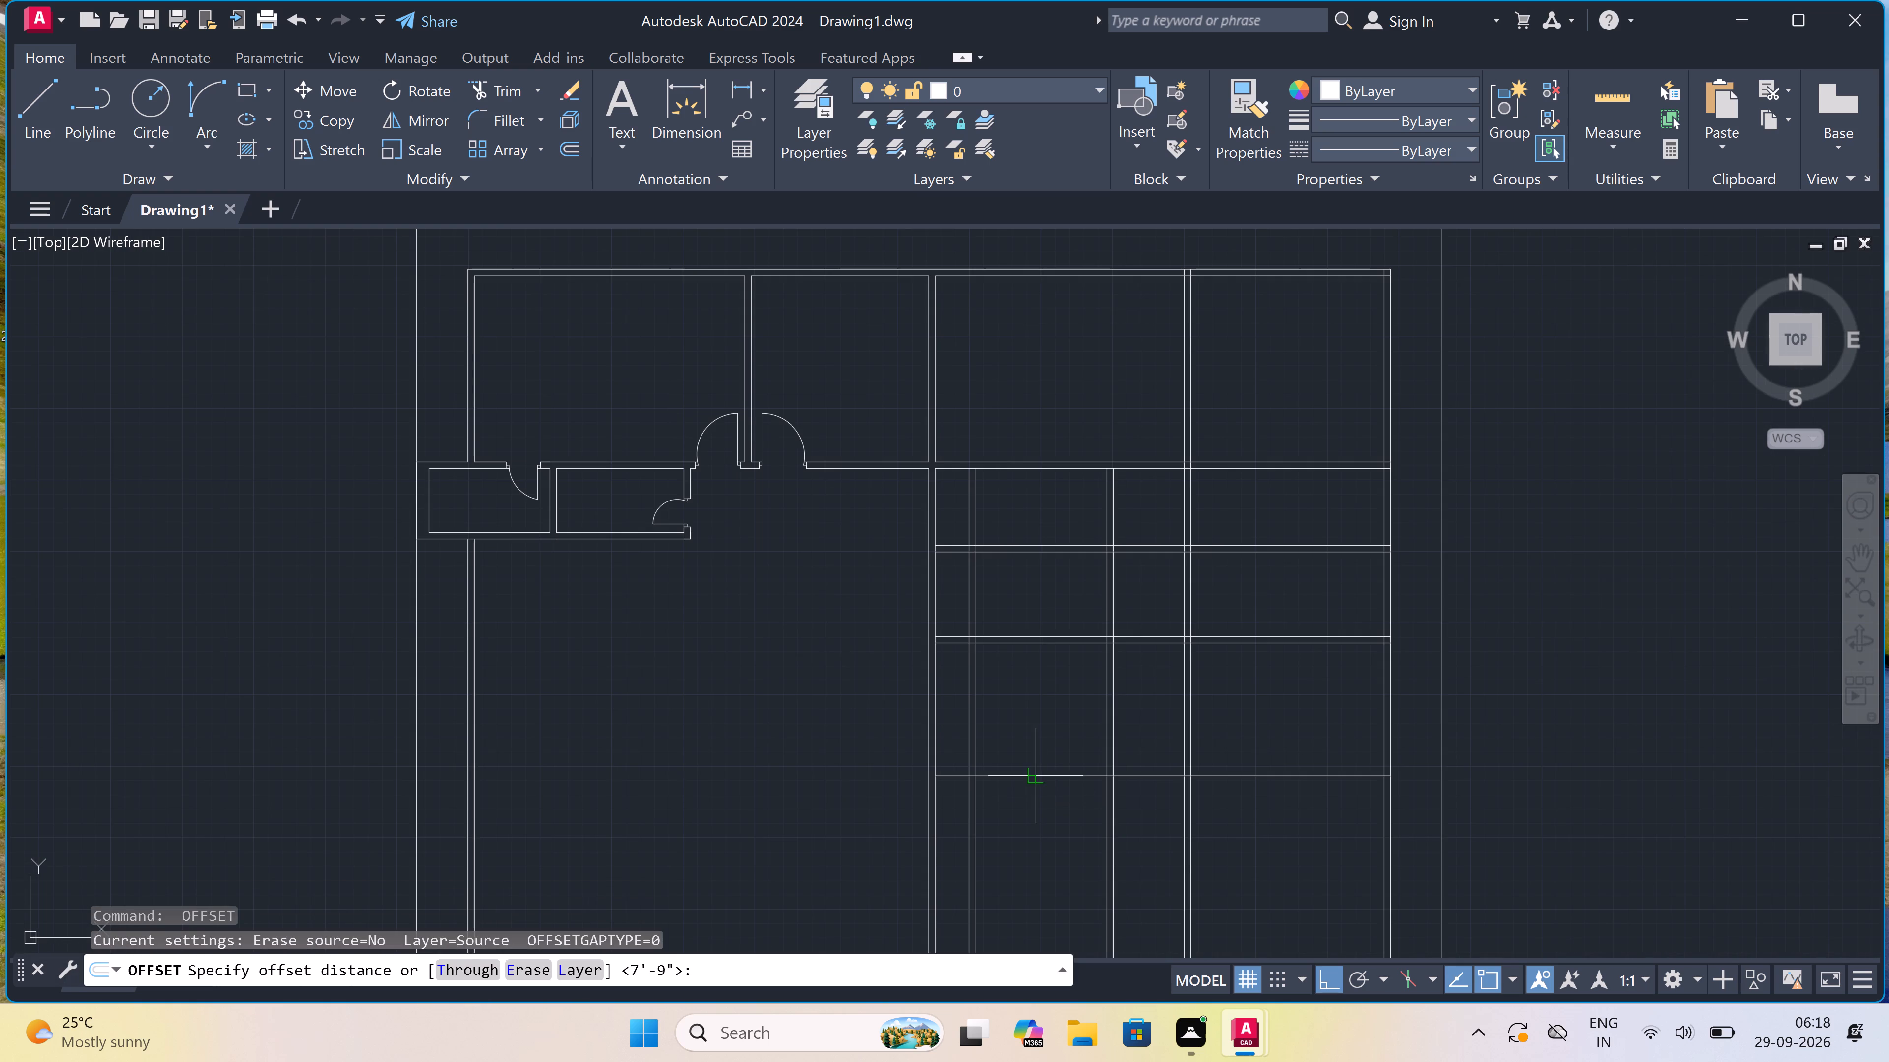
pyautogui.click(1040, 780)
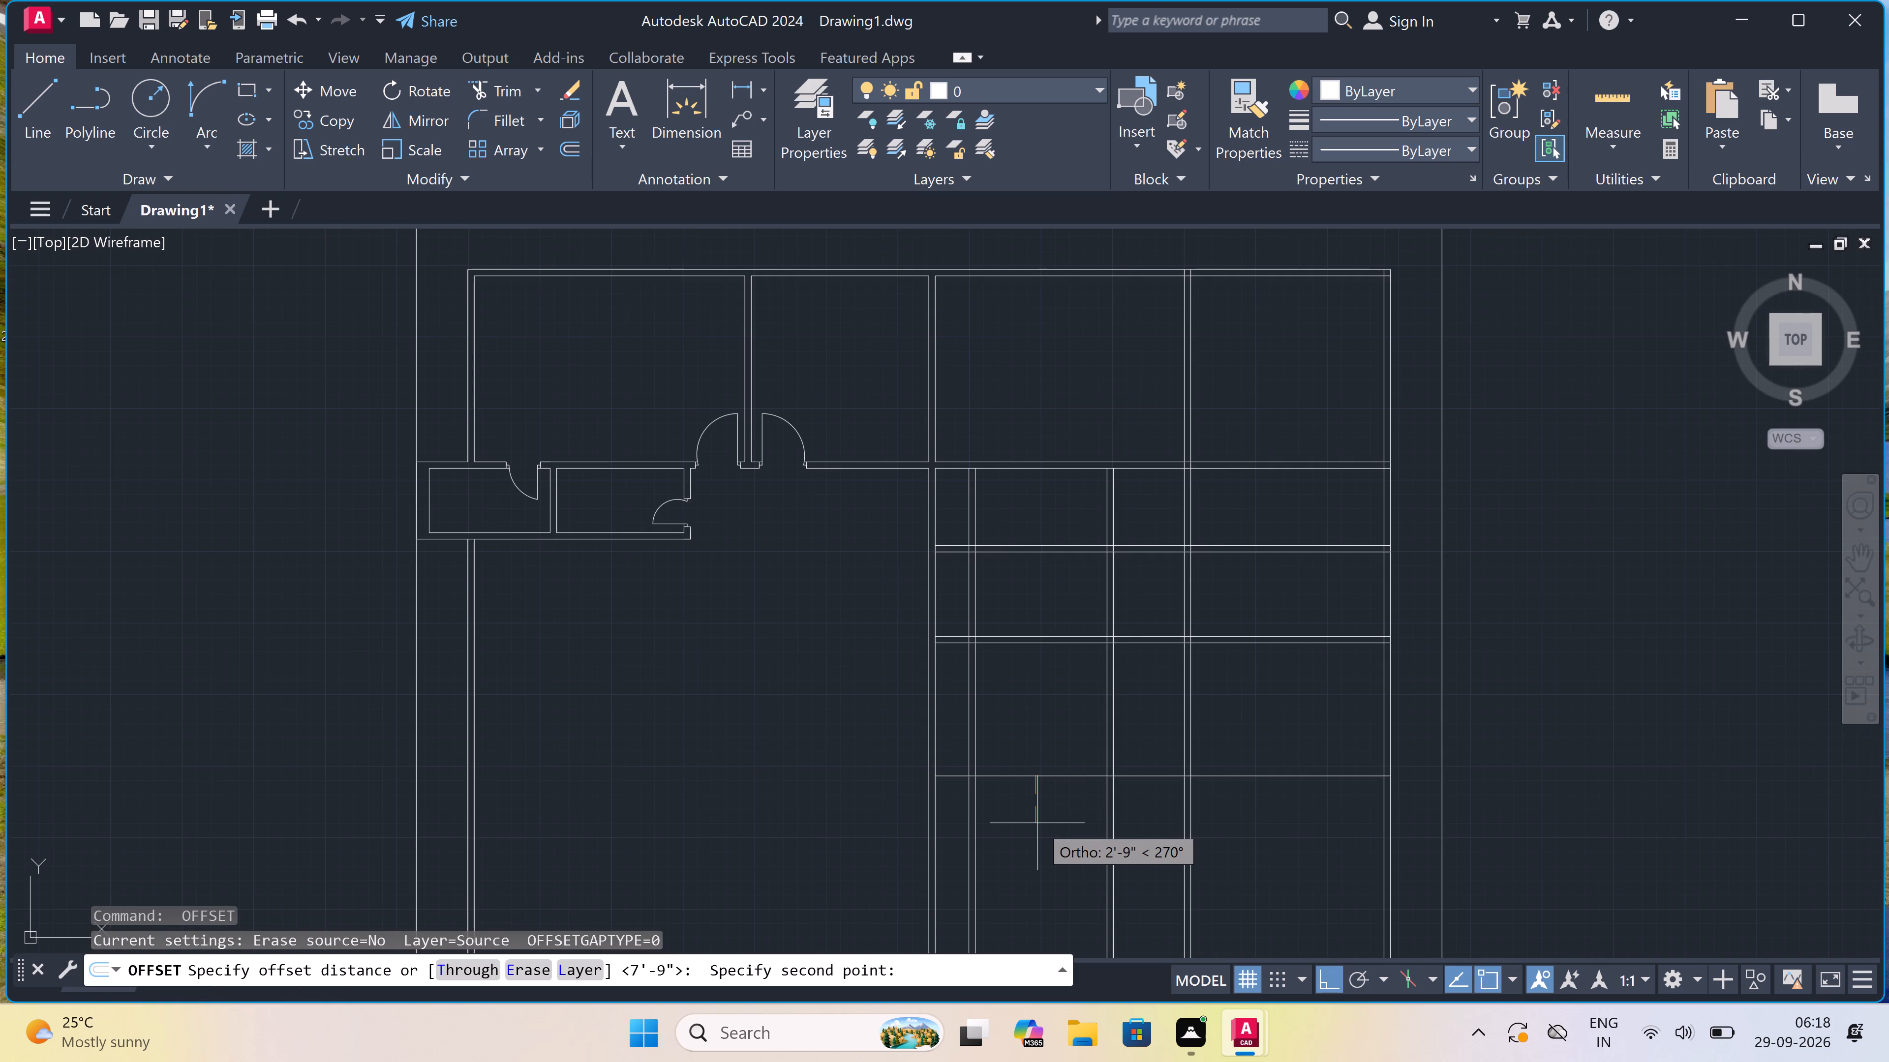
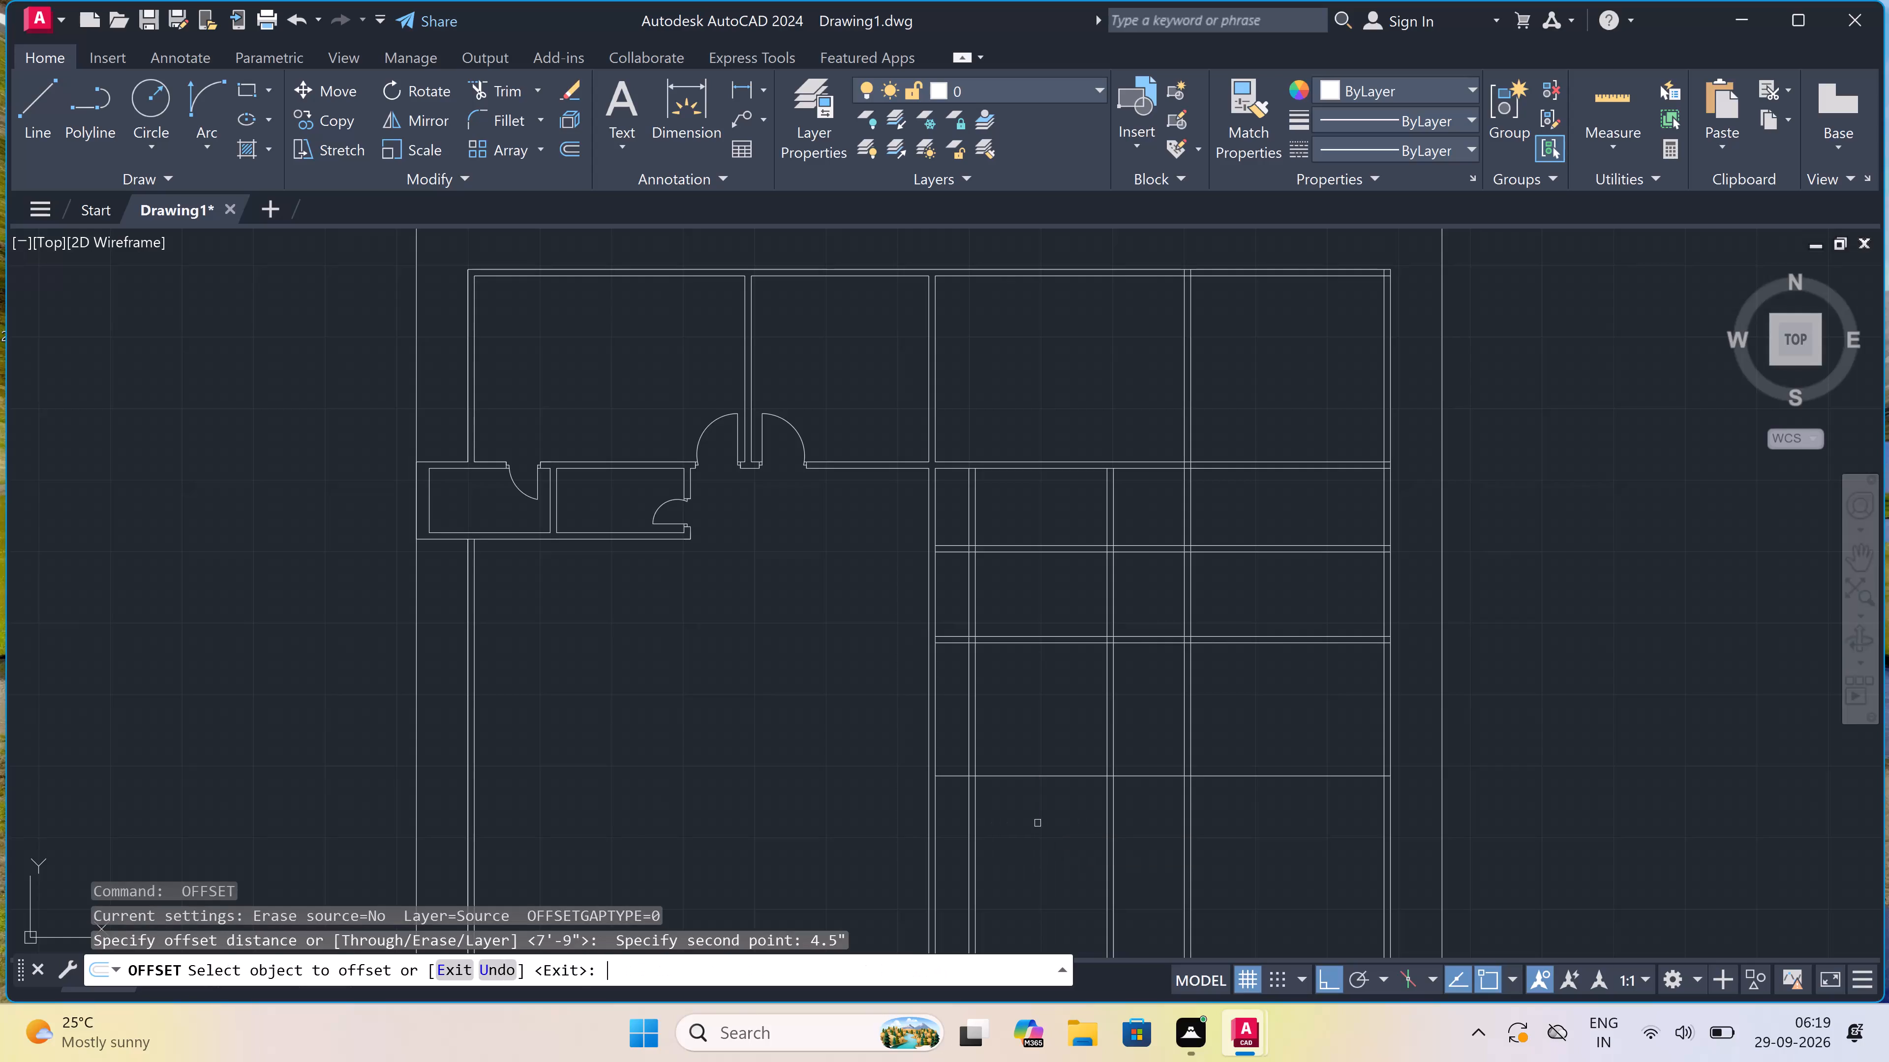
# Offset the newest horizontal line 4.5" downward to complete the third horizontal partition wall.
pyautogui.click(1058, 778)
pyautogui.click(1058, 805)
pyautogui.press('Escape')
# Trim the first horizontal partition back to the narrow passage's right-hand wall and open the wall junction there.
pyautogui.press('t')
pyautogui.press('r')
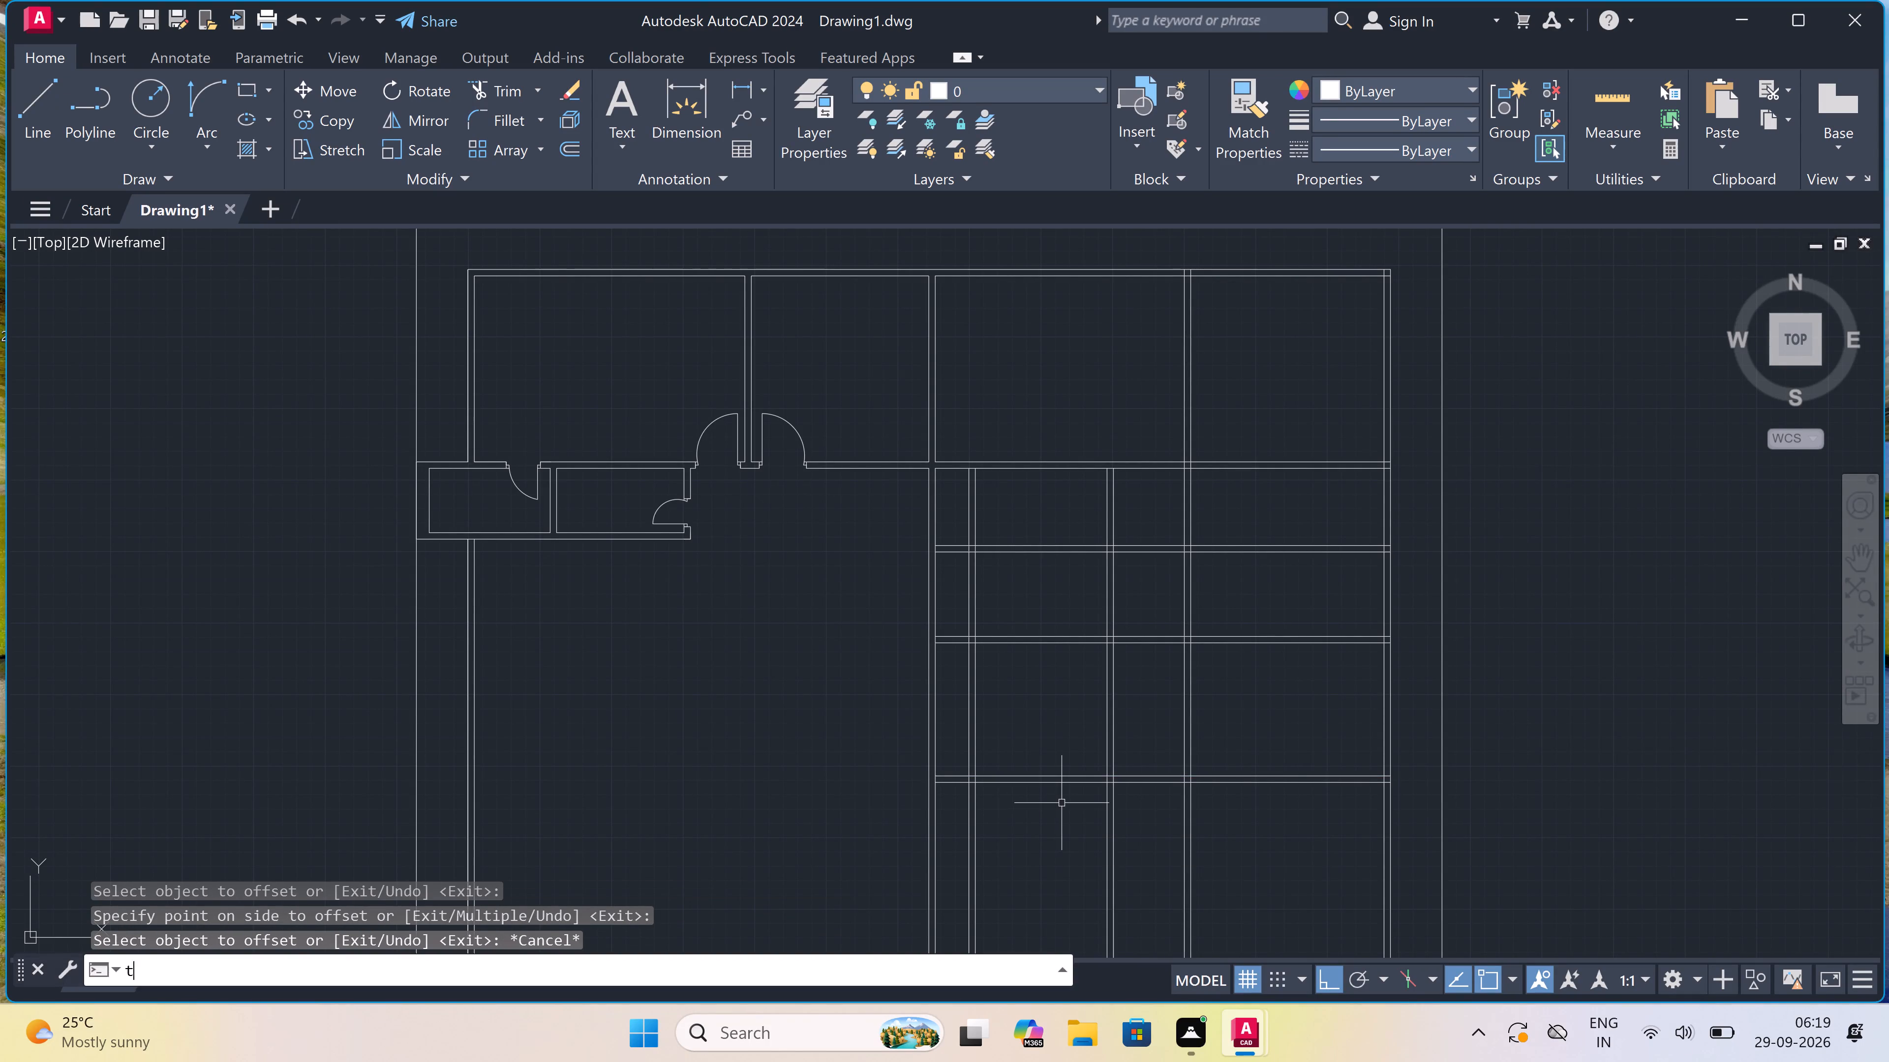
pyautogui.press('space')
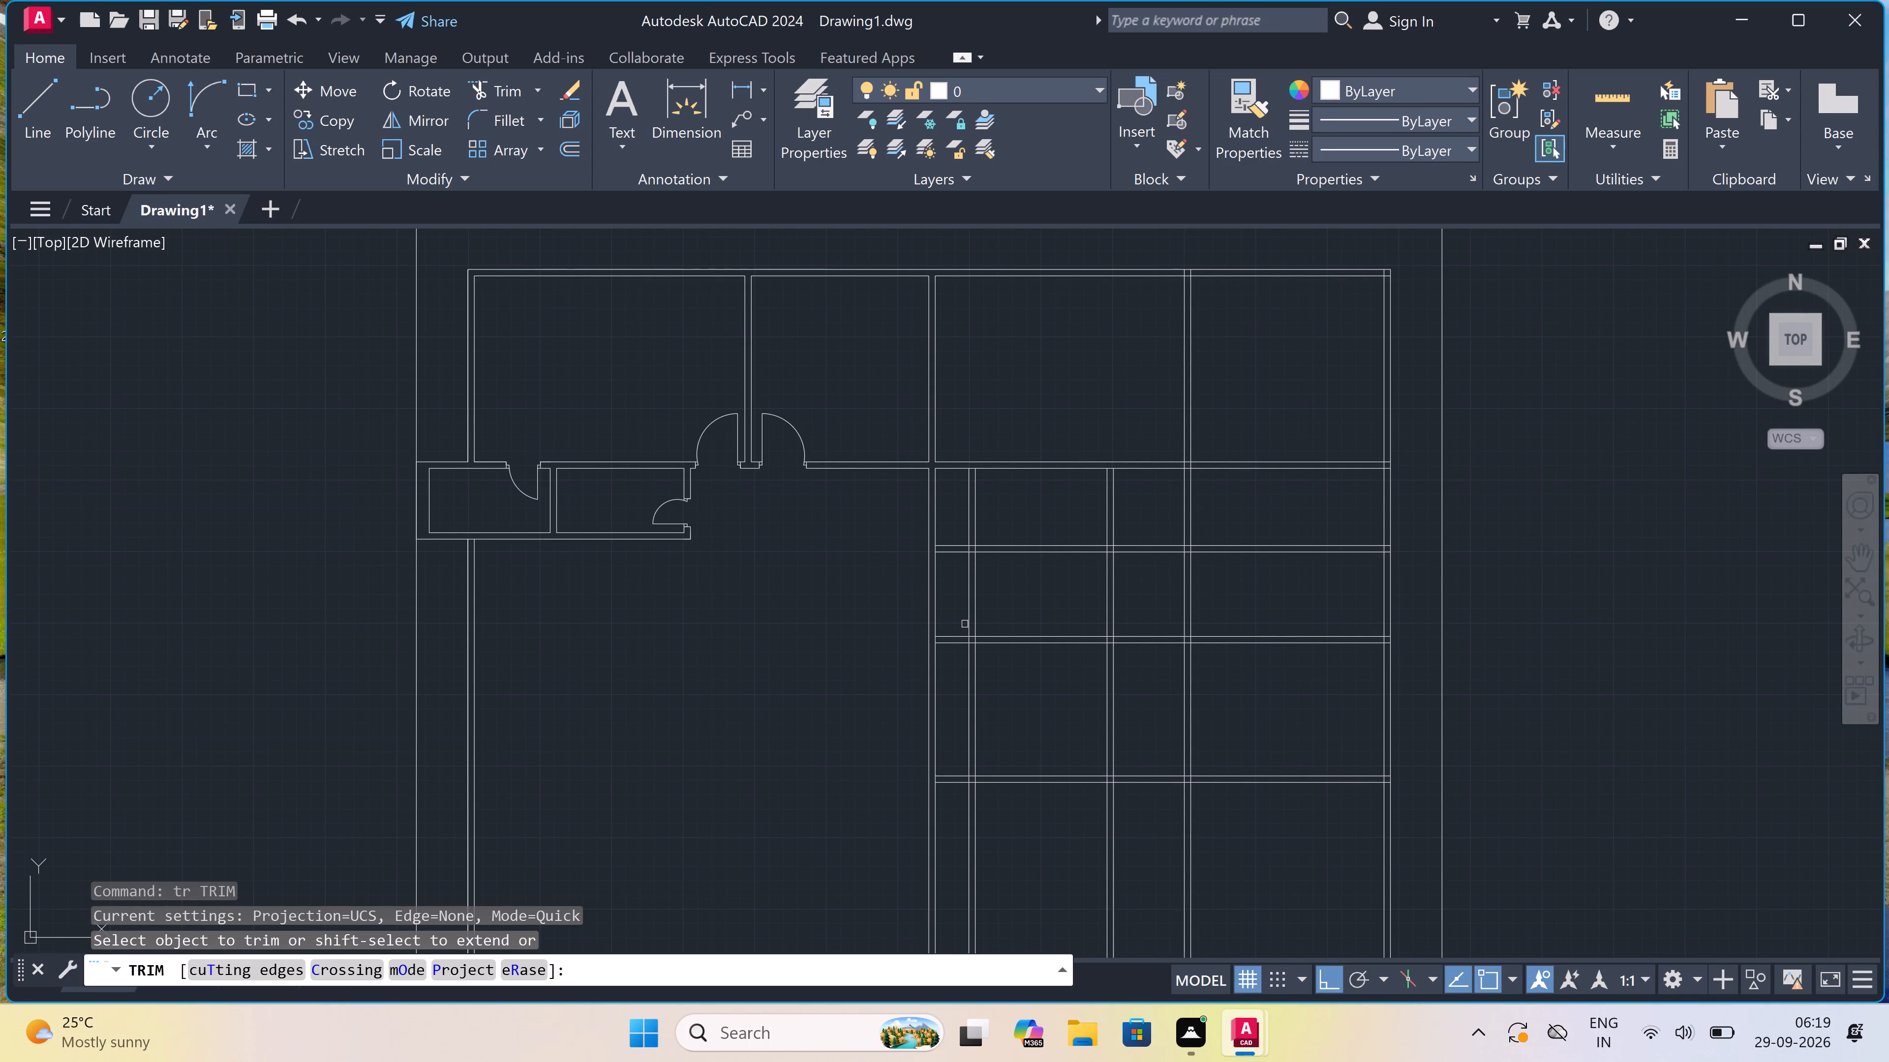
pyautogui.click(961, 616)
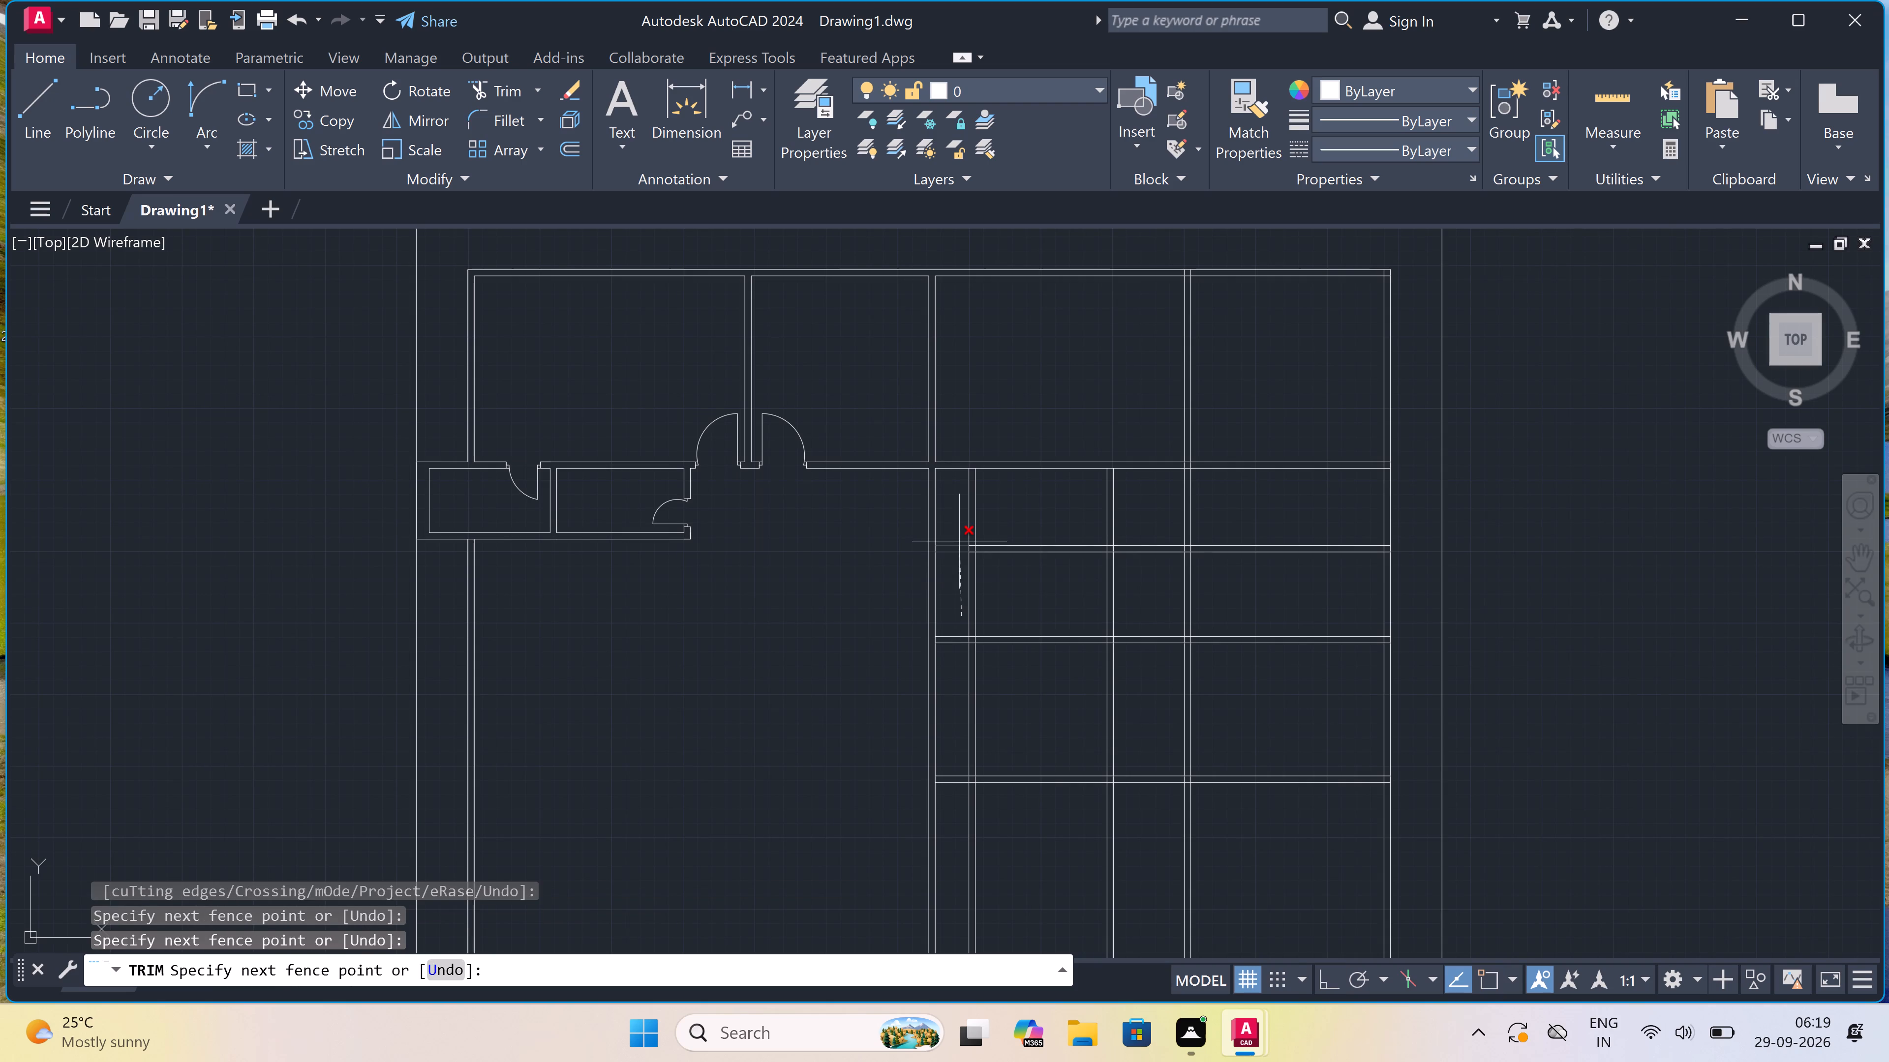
pyautogui.click(959, 541)
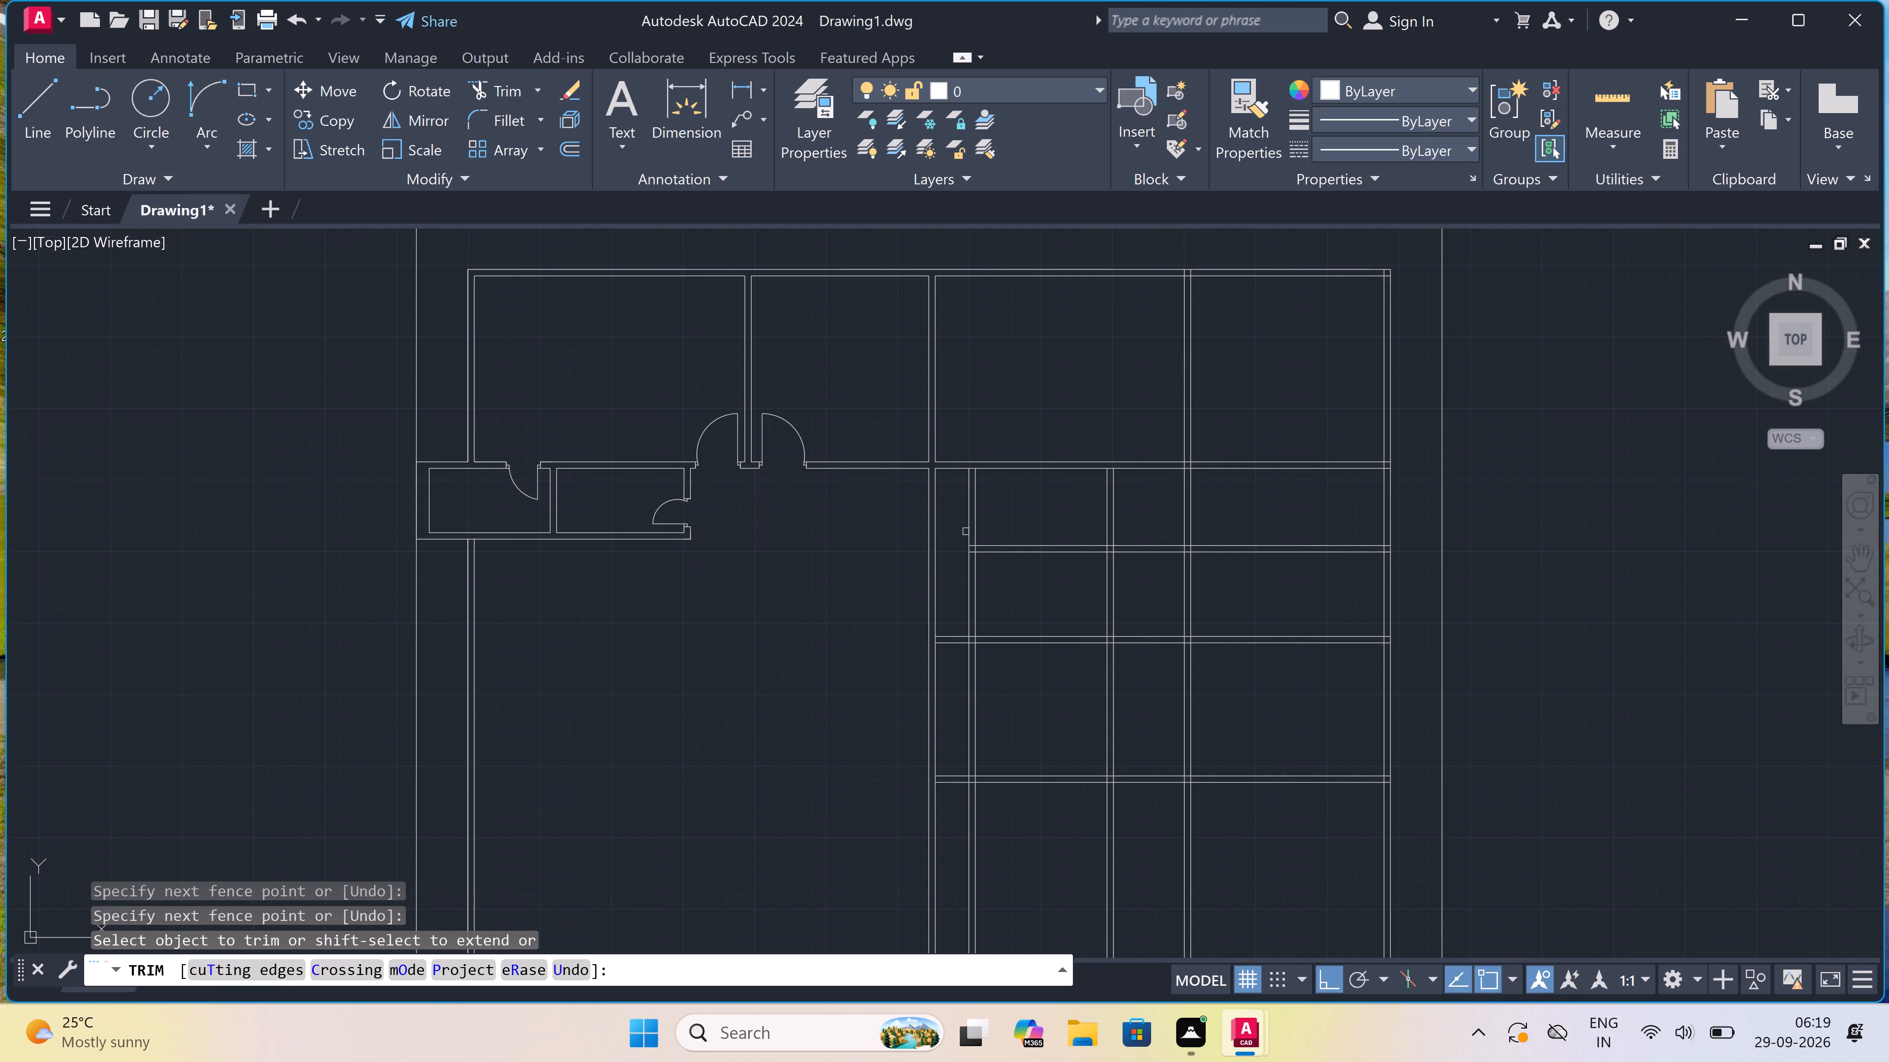
pyautogui.scroll(3, 975, 540)
pyautogui.click(965, 605)
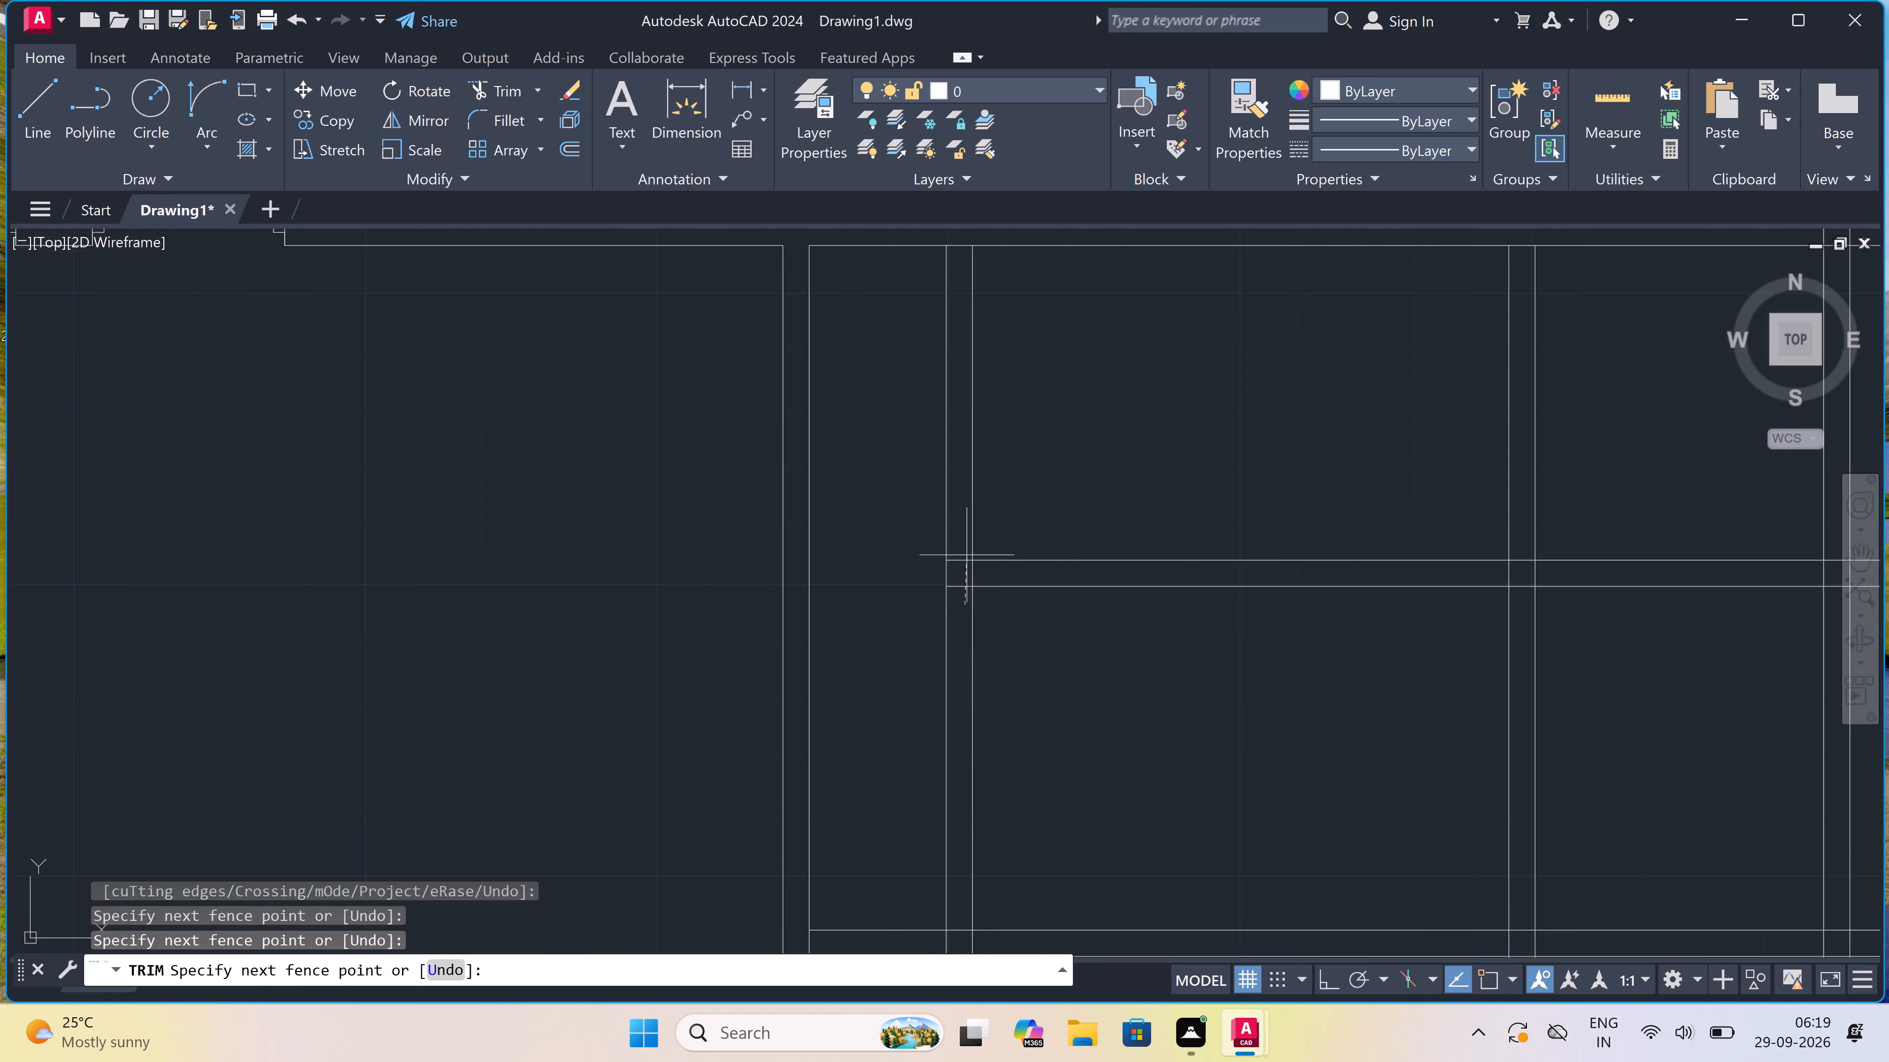
pyautogui.click(967, 552)
pyautogui.click(971, 581)
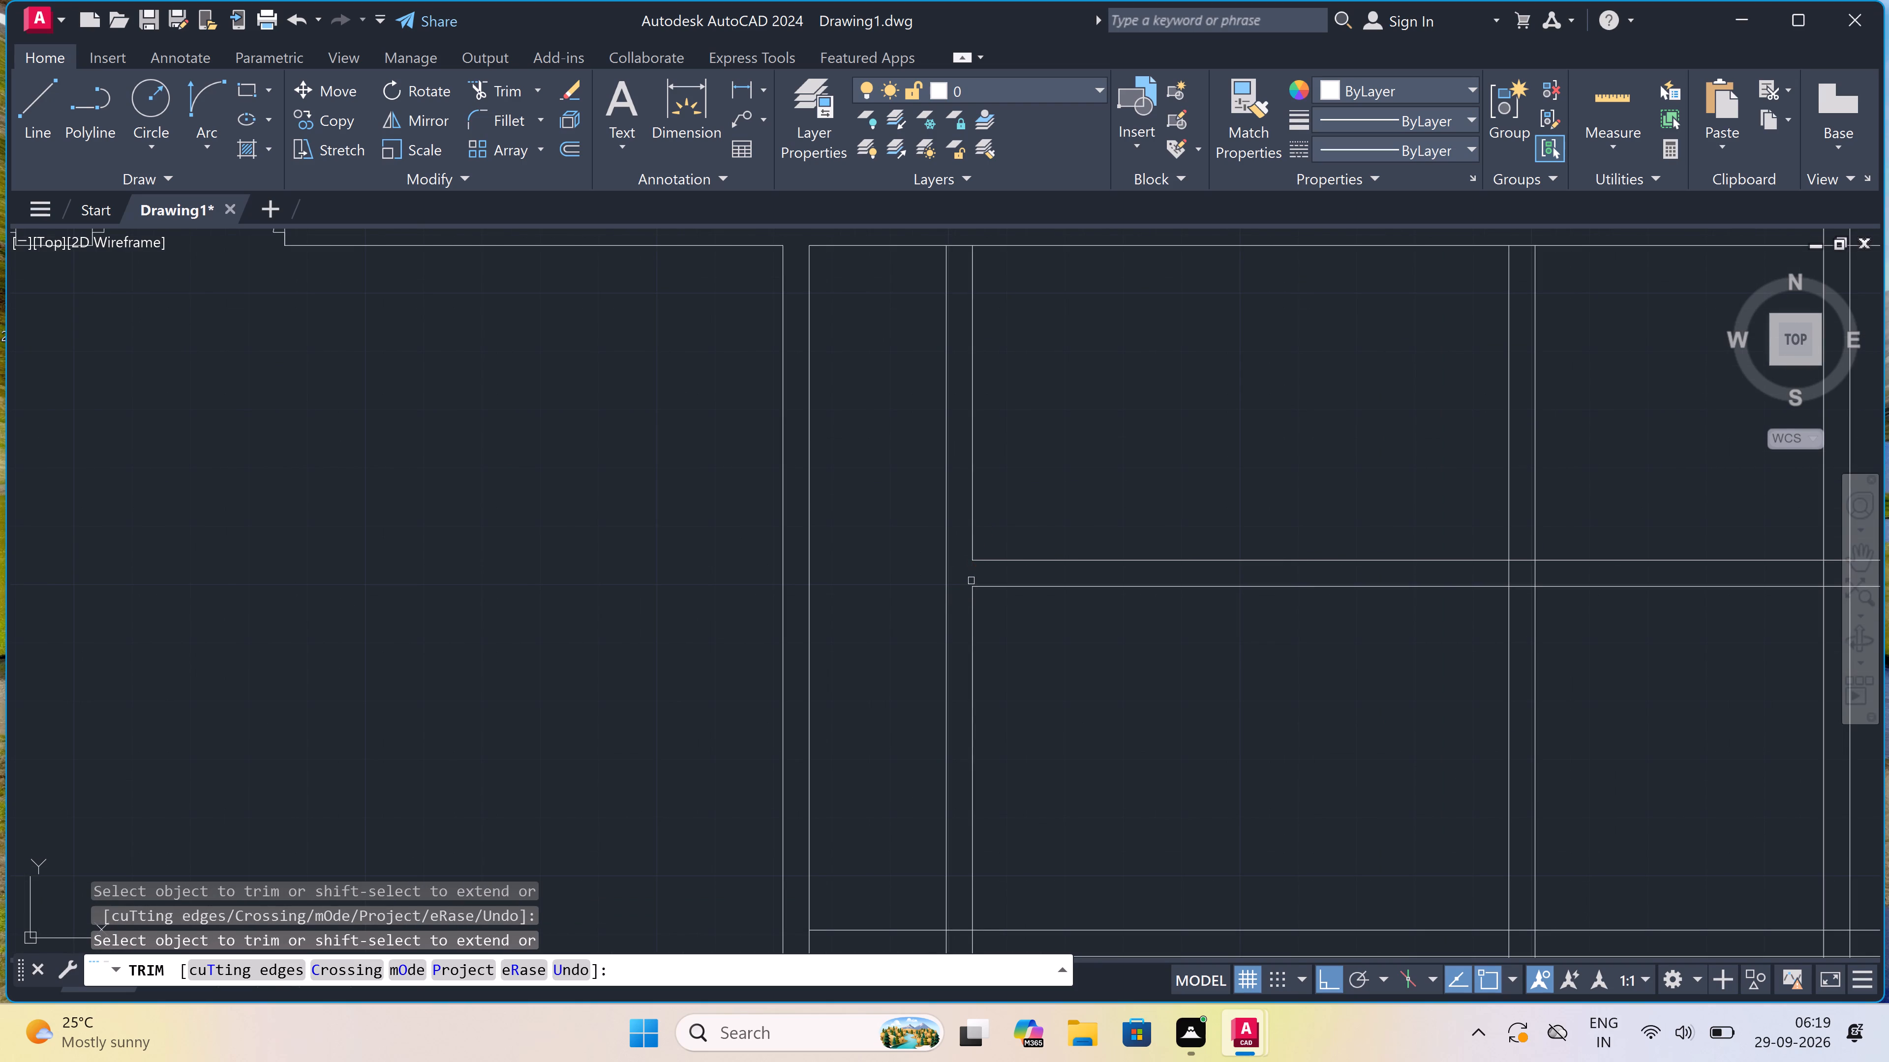
# Trim the first horizontal partition's crossing with the second vertical partition, opening the junction on the left room's side.
pyautogui.scroll(-1, 971, 581)
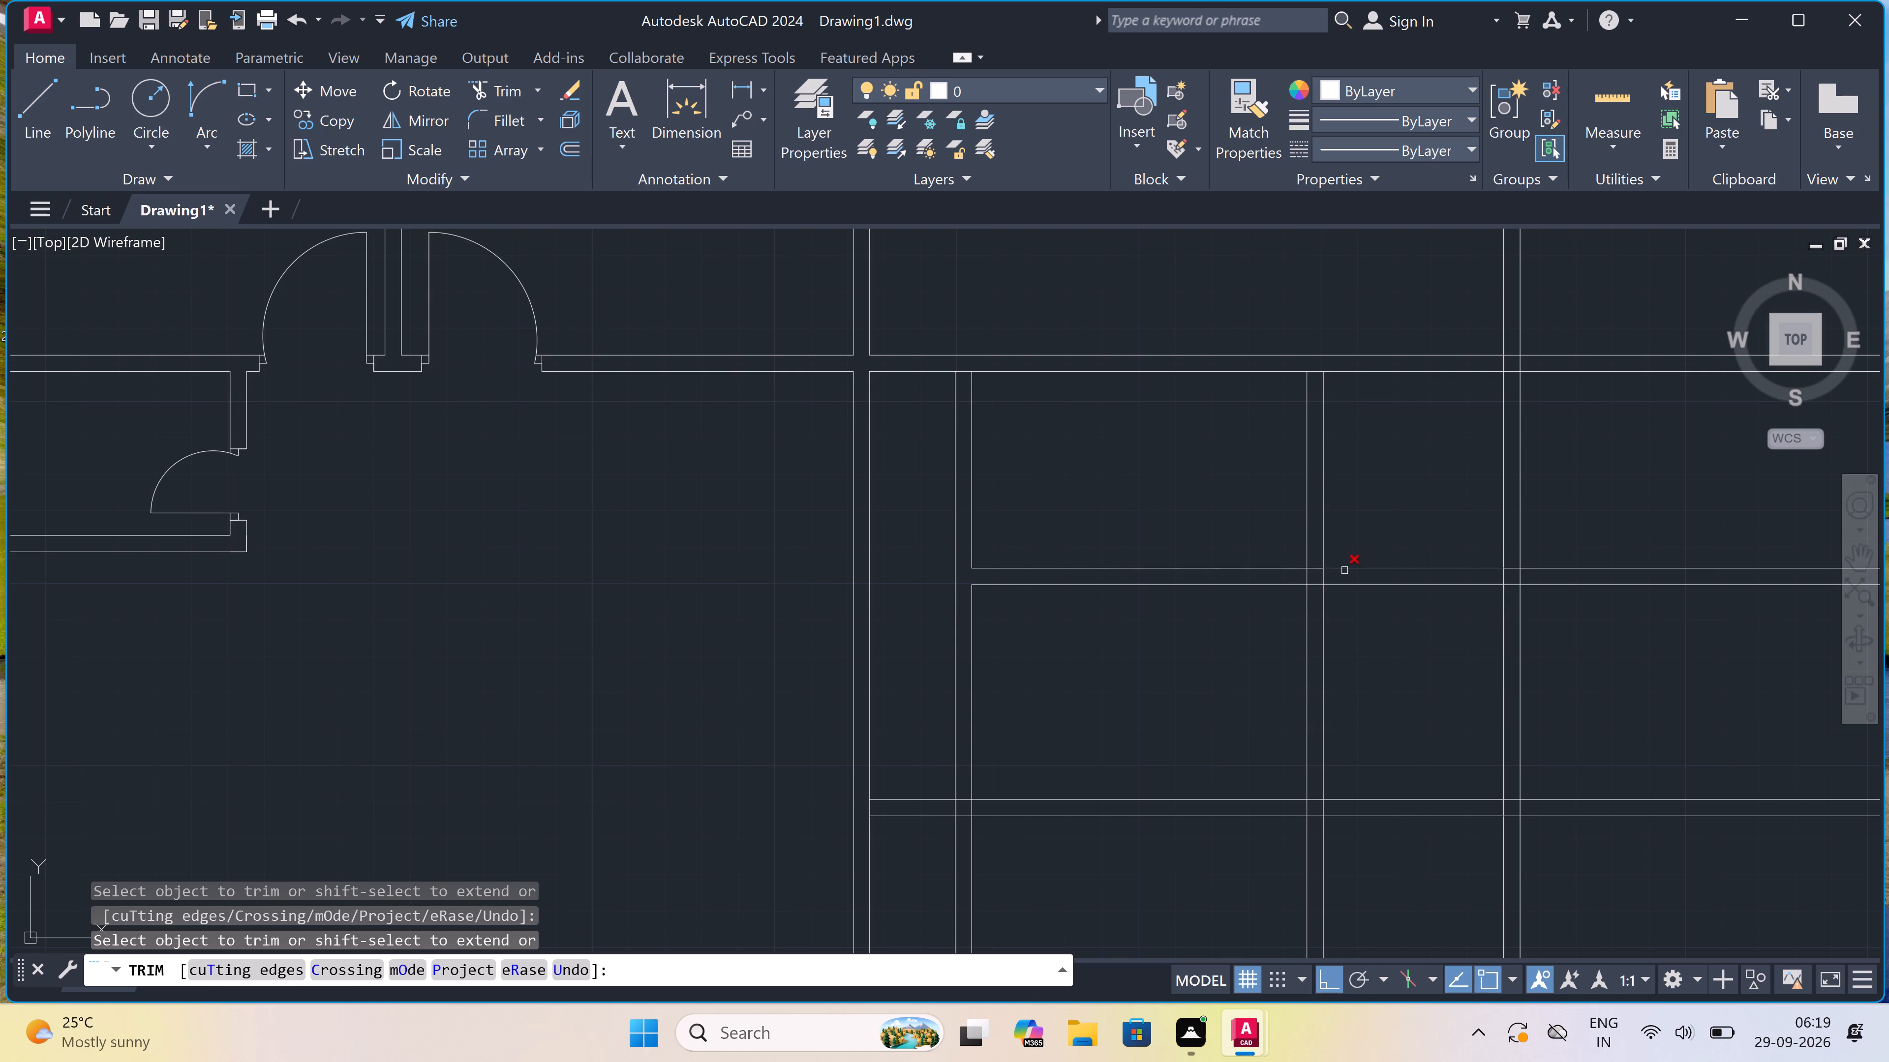
pyautogui.scroll(2, 1318, 572)
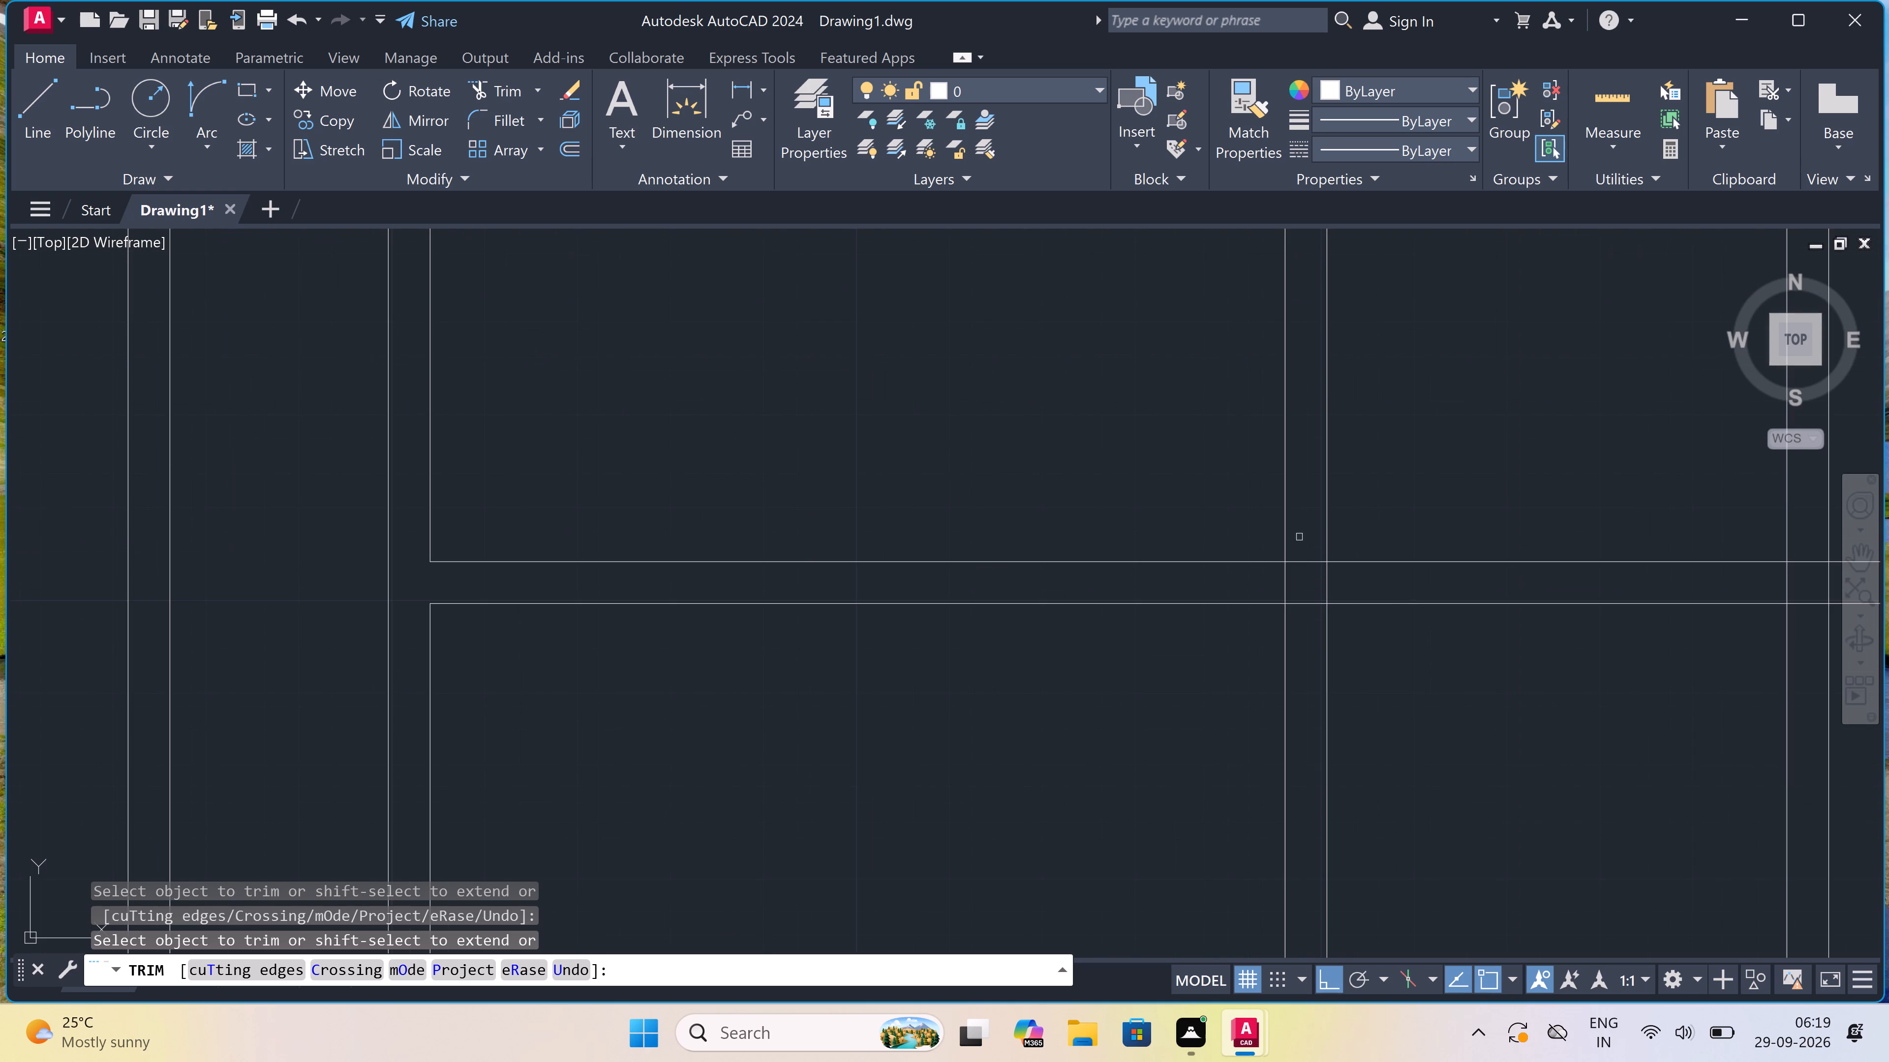
pyautogui.click(1301, 528)
pyautogui.click(1304, 637)
pyautogui.click(1305, 591)
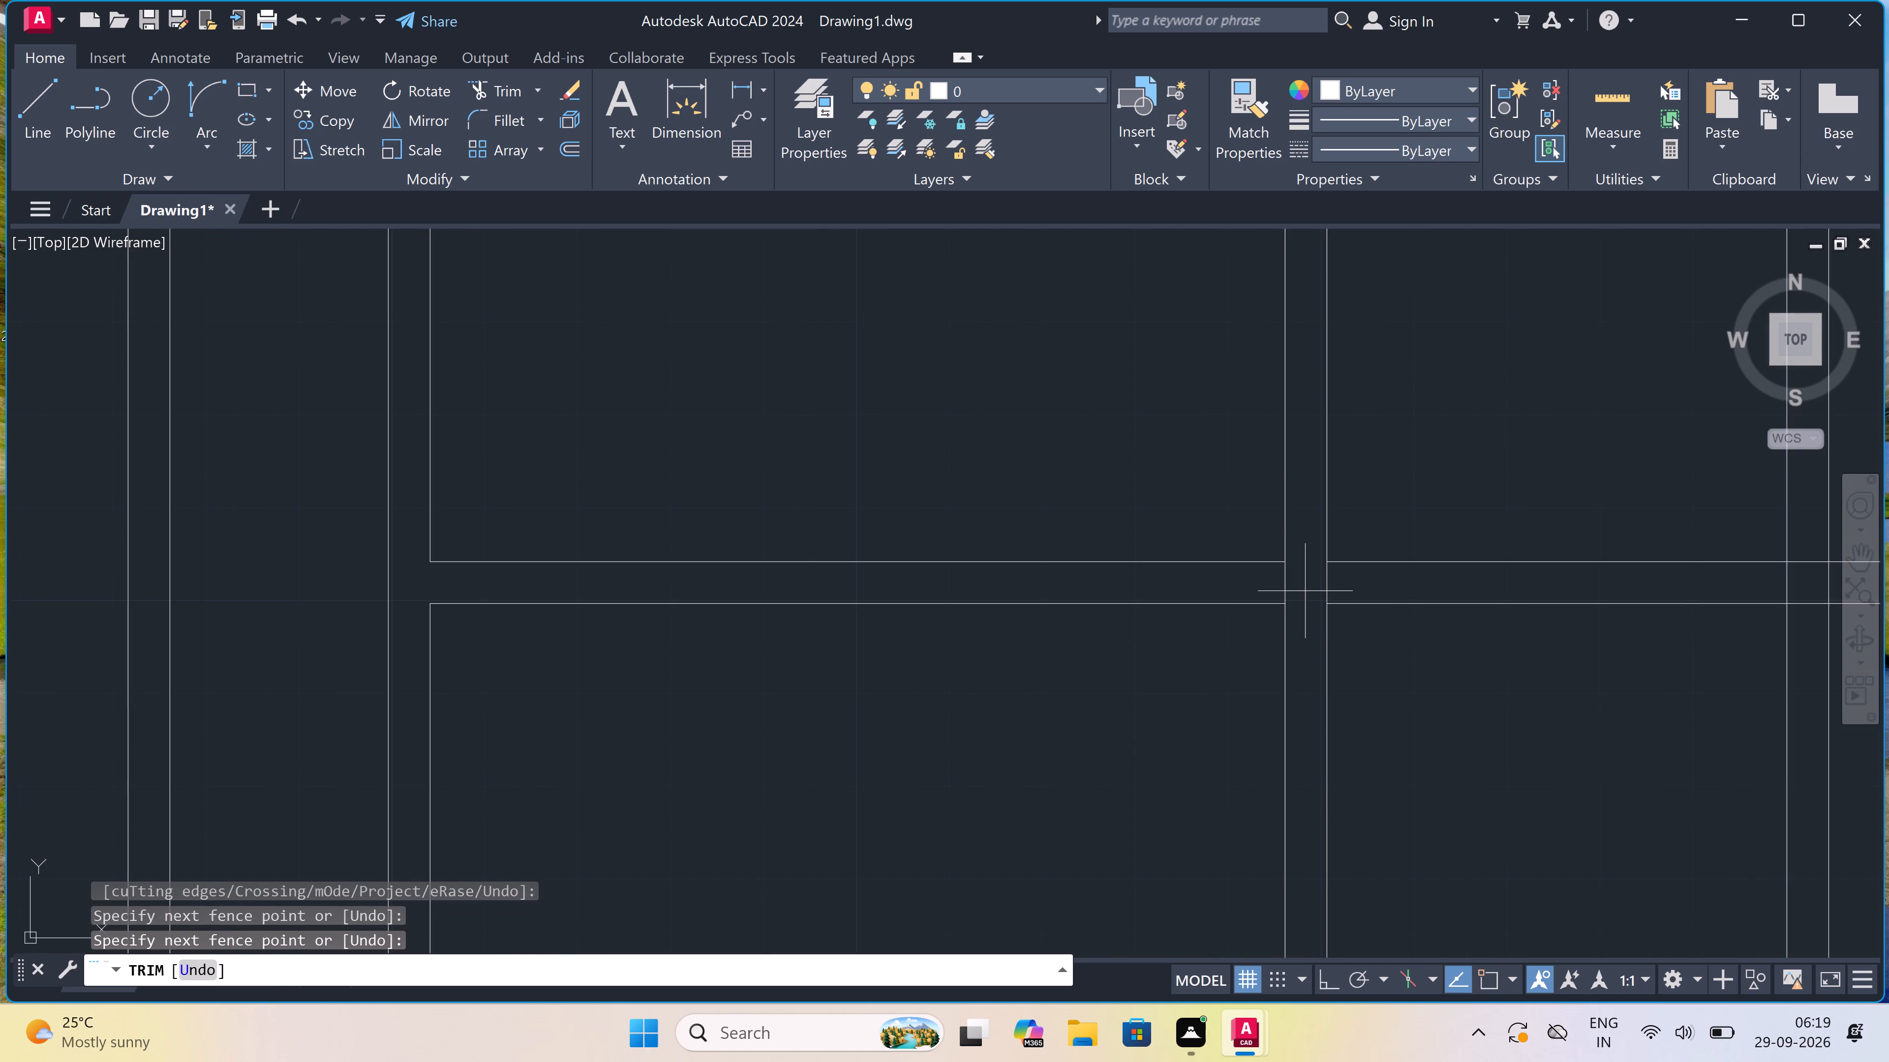
pyautogui.moveTo(1259, 597); pyautogui.dragTo(1267, 598)
pyautogui.scroll(-4, 1169, 607)
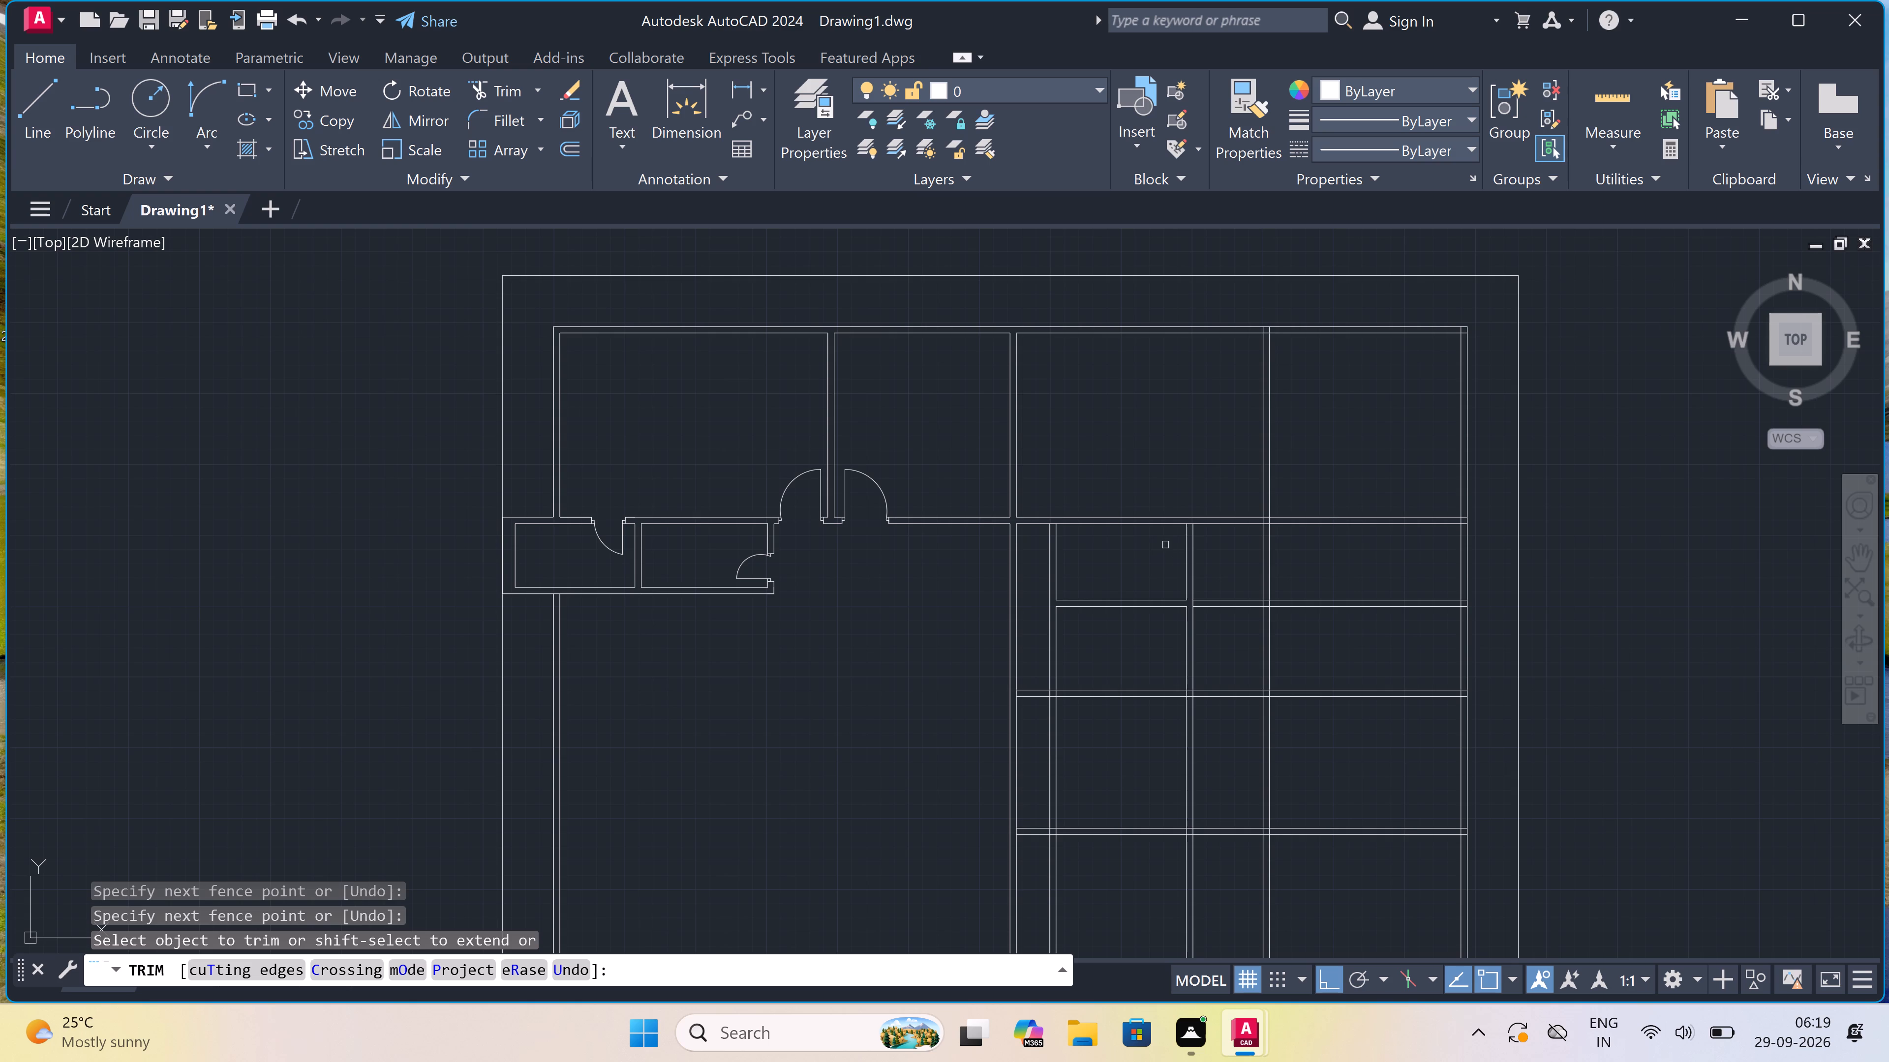
# Trim the first and second horizontal partitions' lines between the second and third vertical partitions.
pyautogui.click(1247, 565)
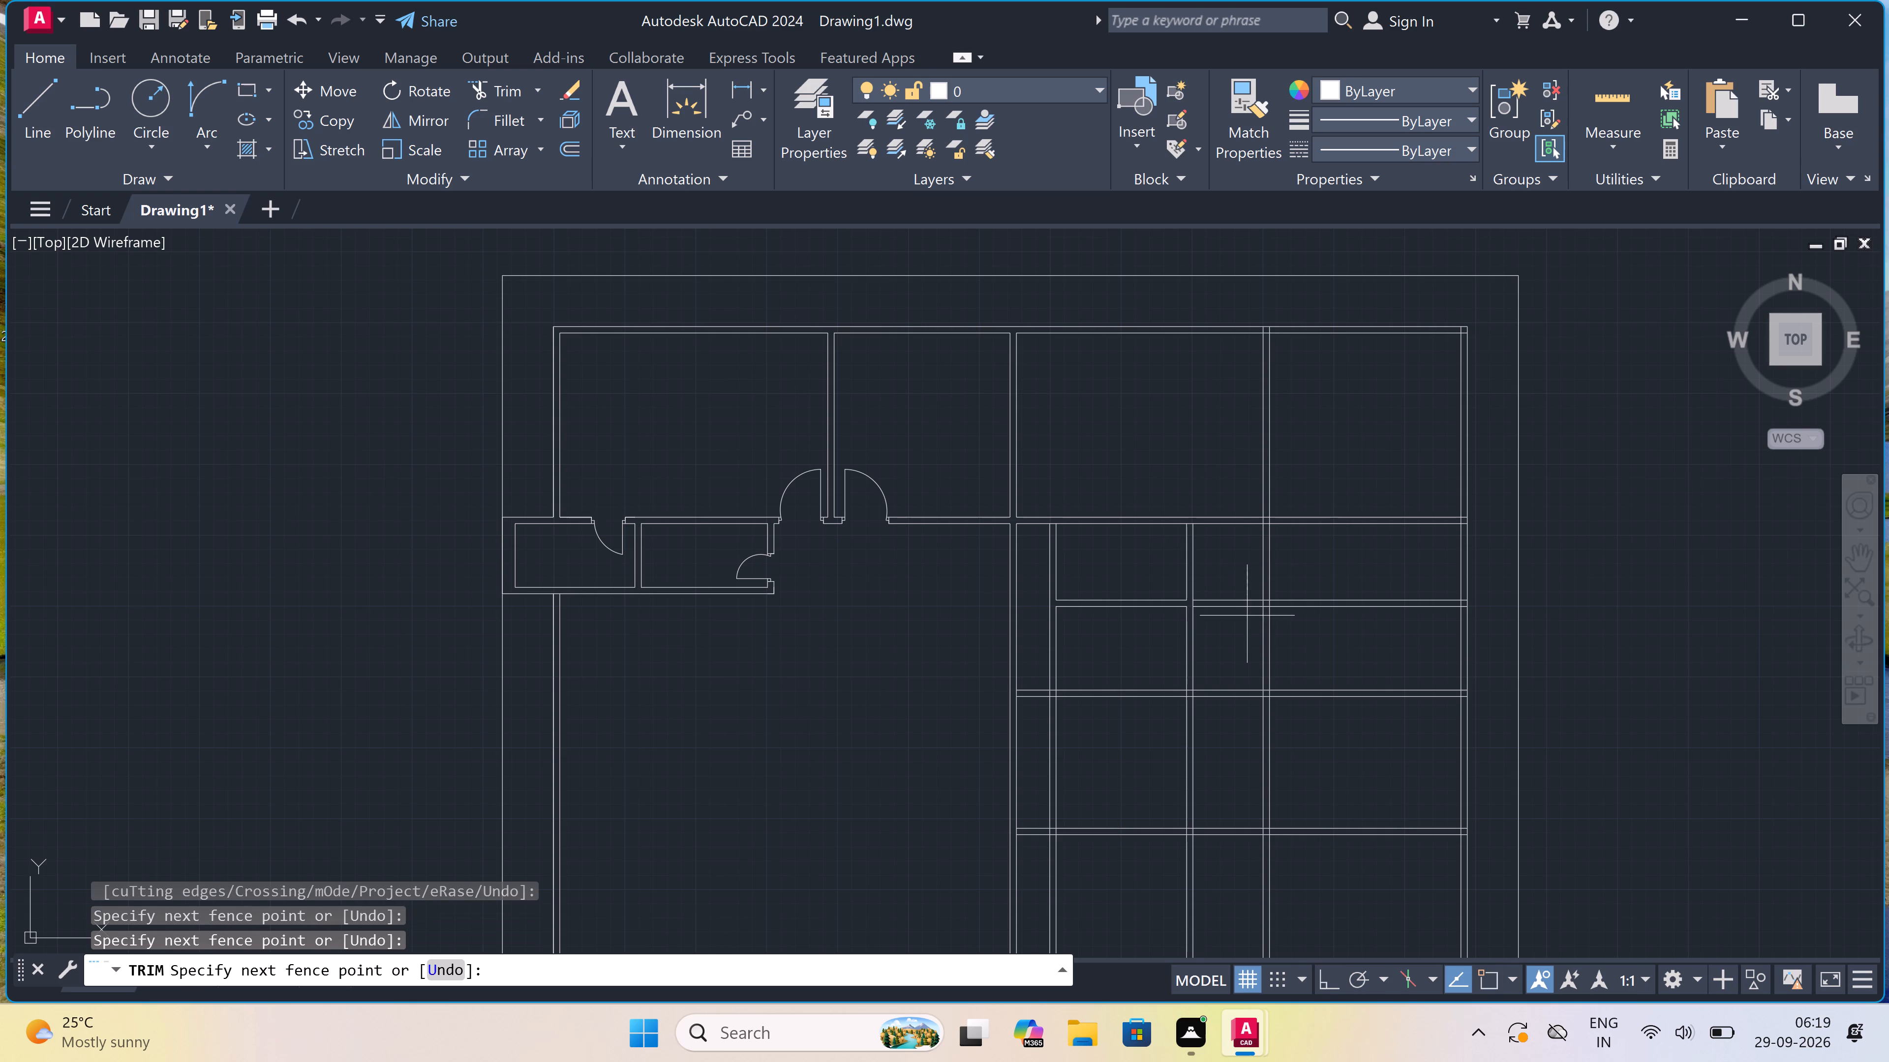
pyautogui.click(1252, 660)
pyautogui.click(1239, 686)
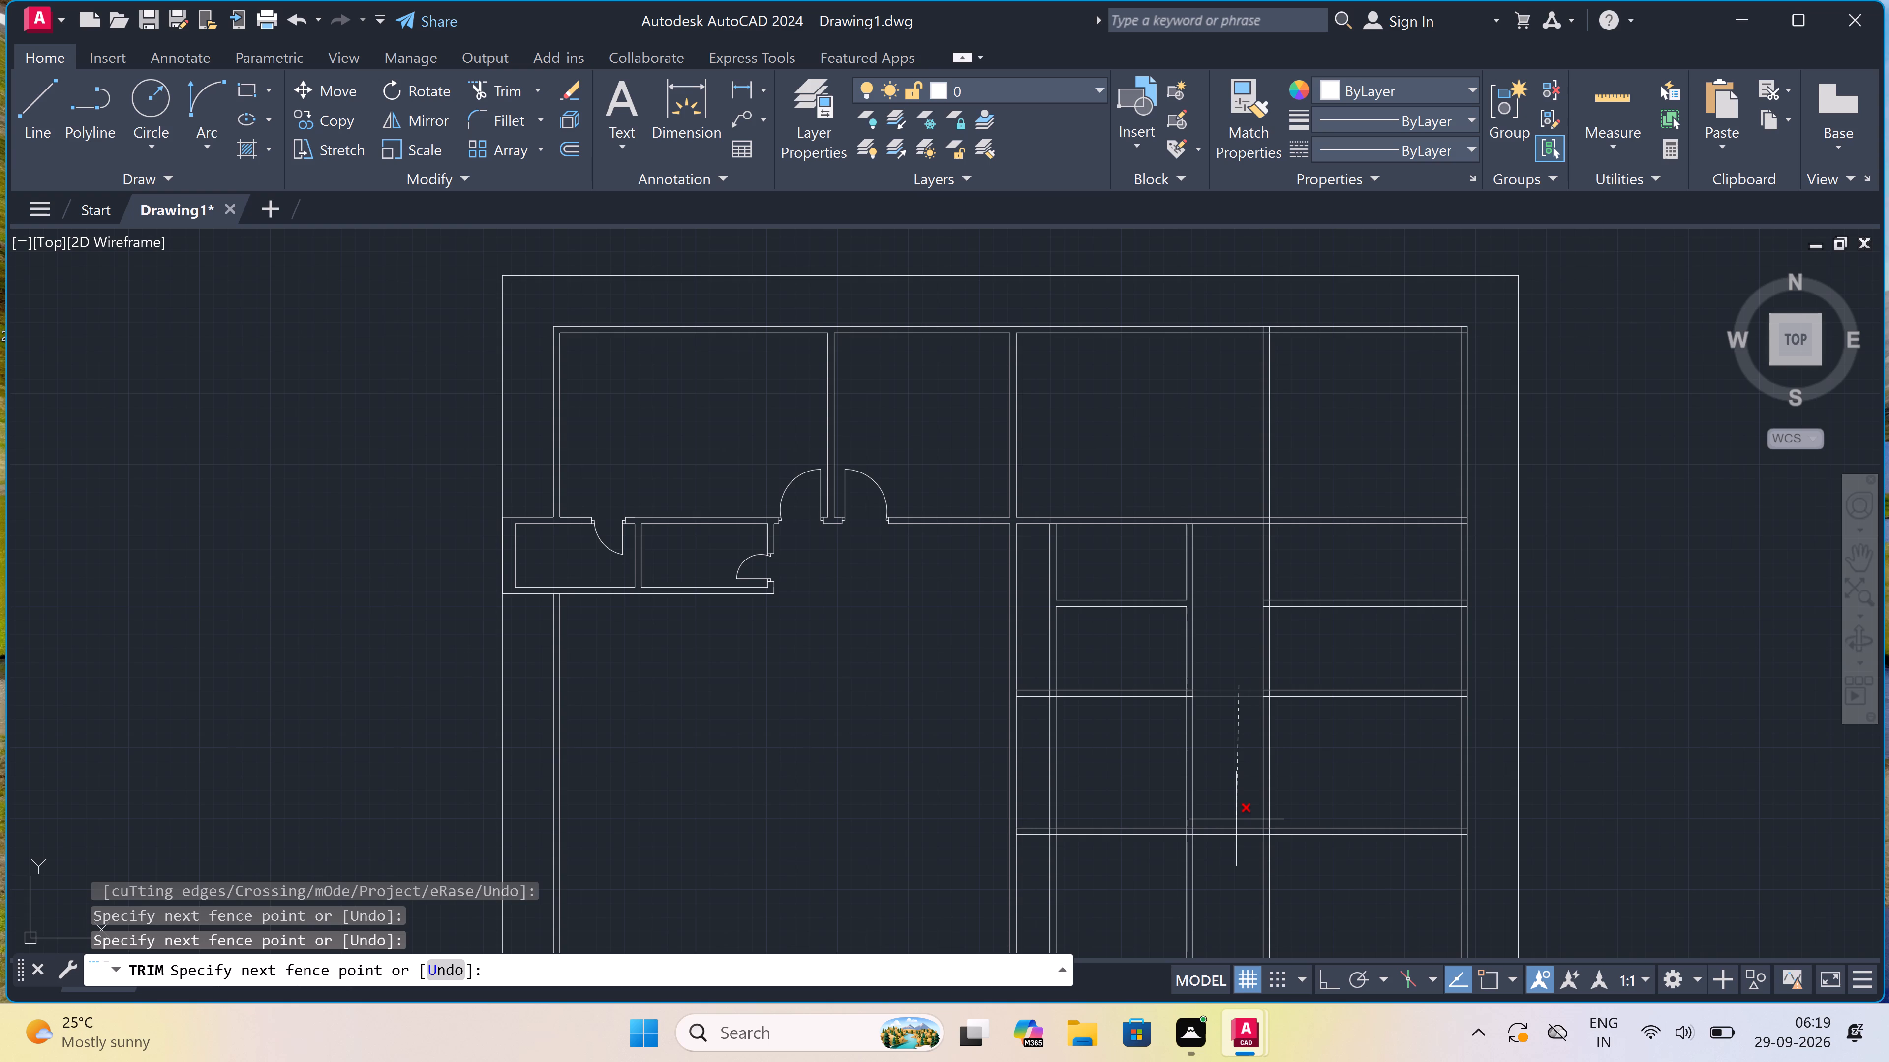
pyautogui.click(1236, 819)
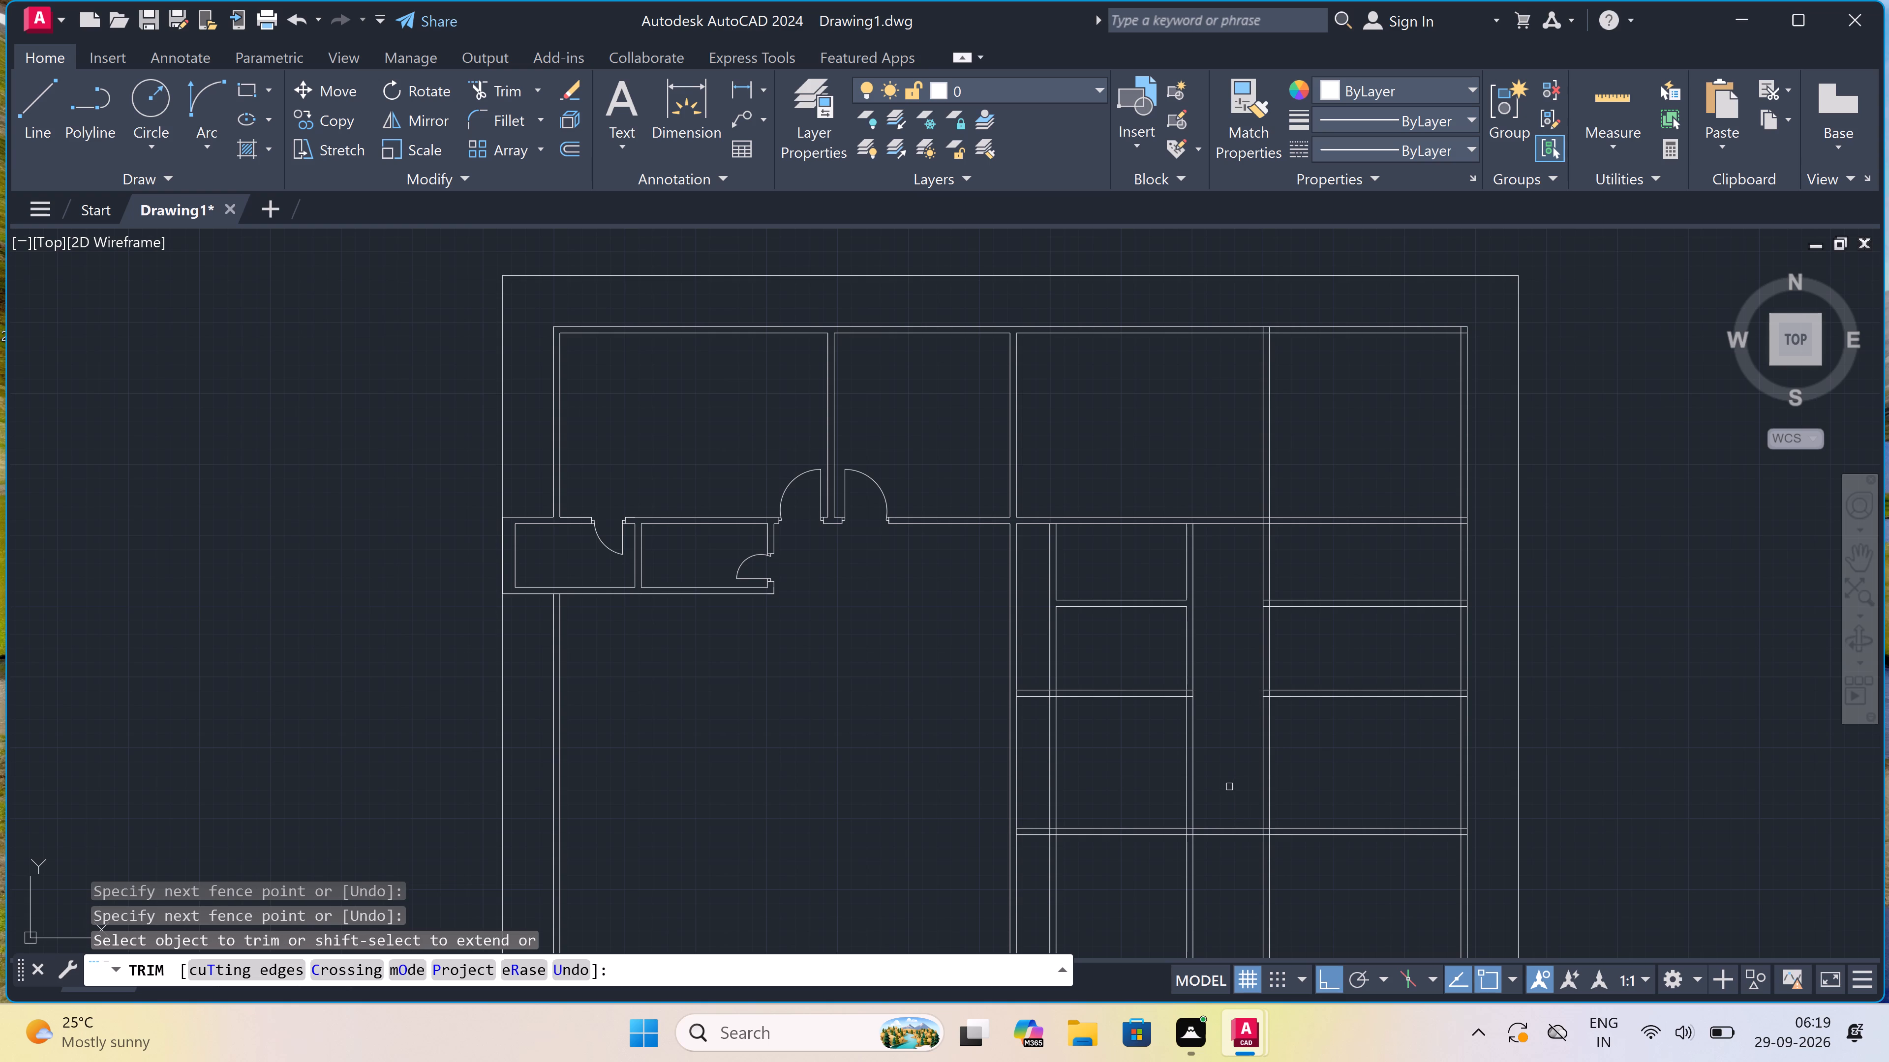
# Trim the third vertical partition above the first horizontal partition, and both upper horizontal partitions between it and the right exterior wall.
pyautogui.scroll(-1, 1229, 784)
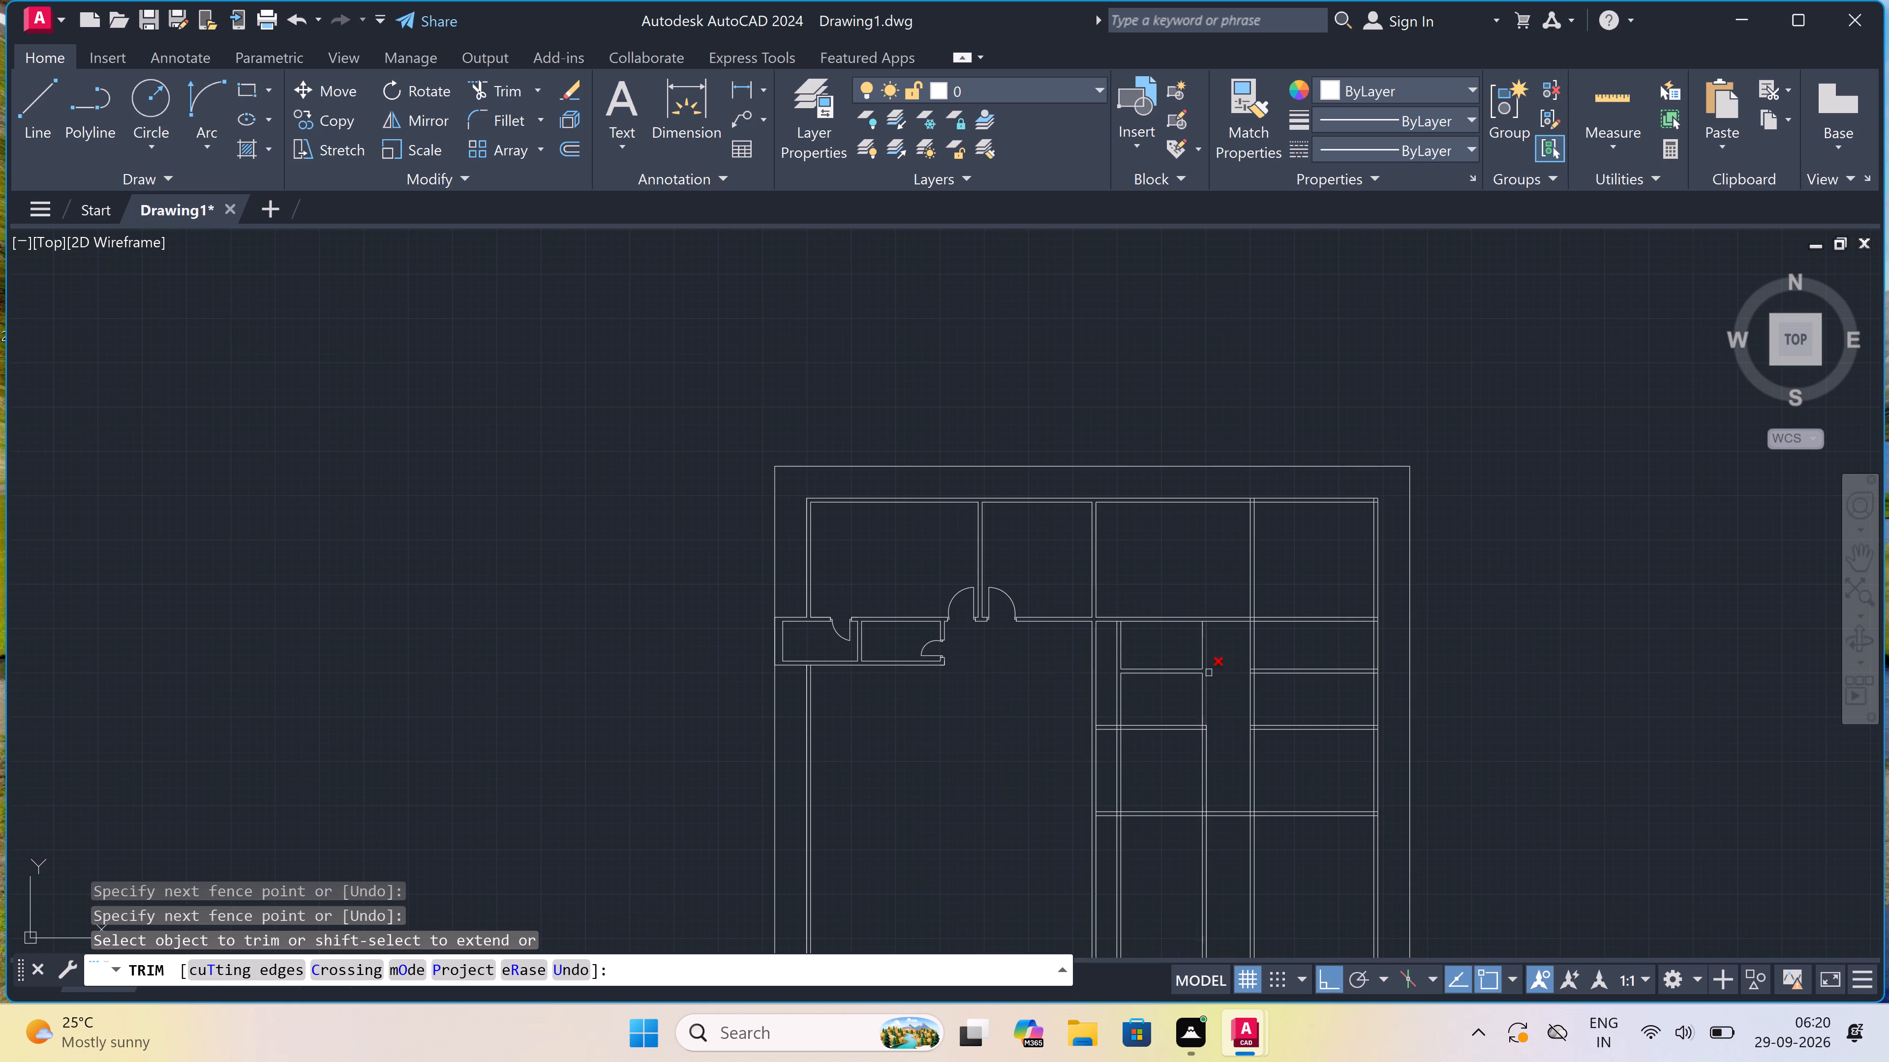
pyautogui.click(1240, 657)
pyautogui.click(1362, 653)
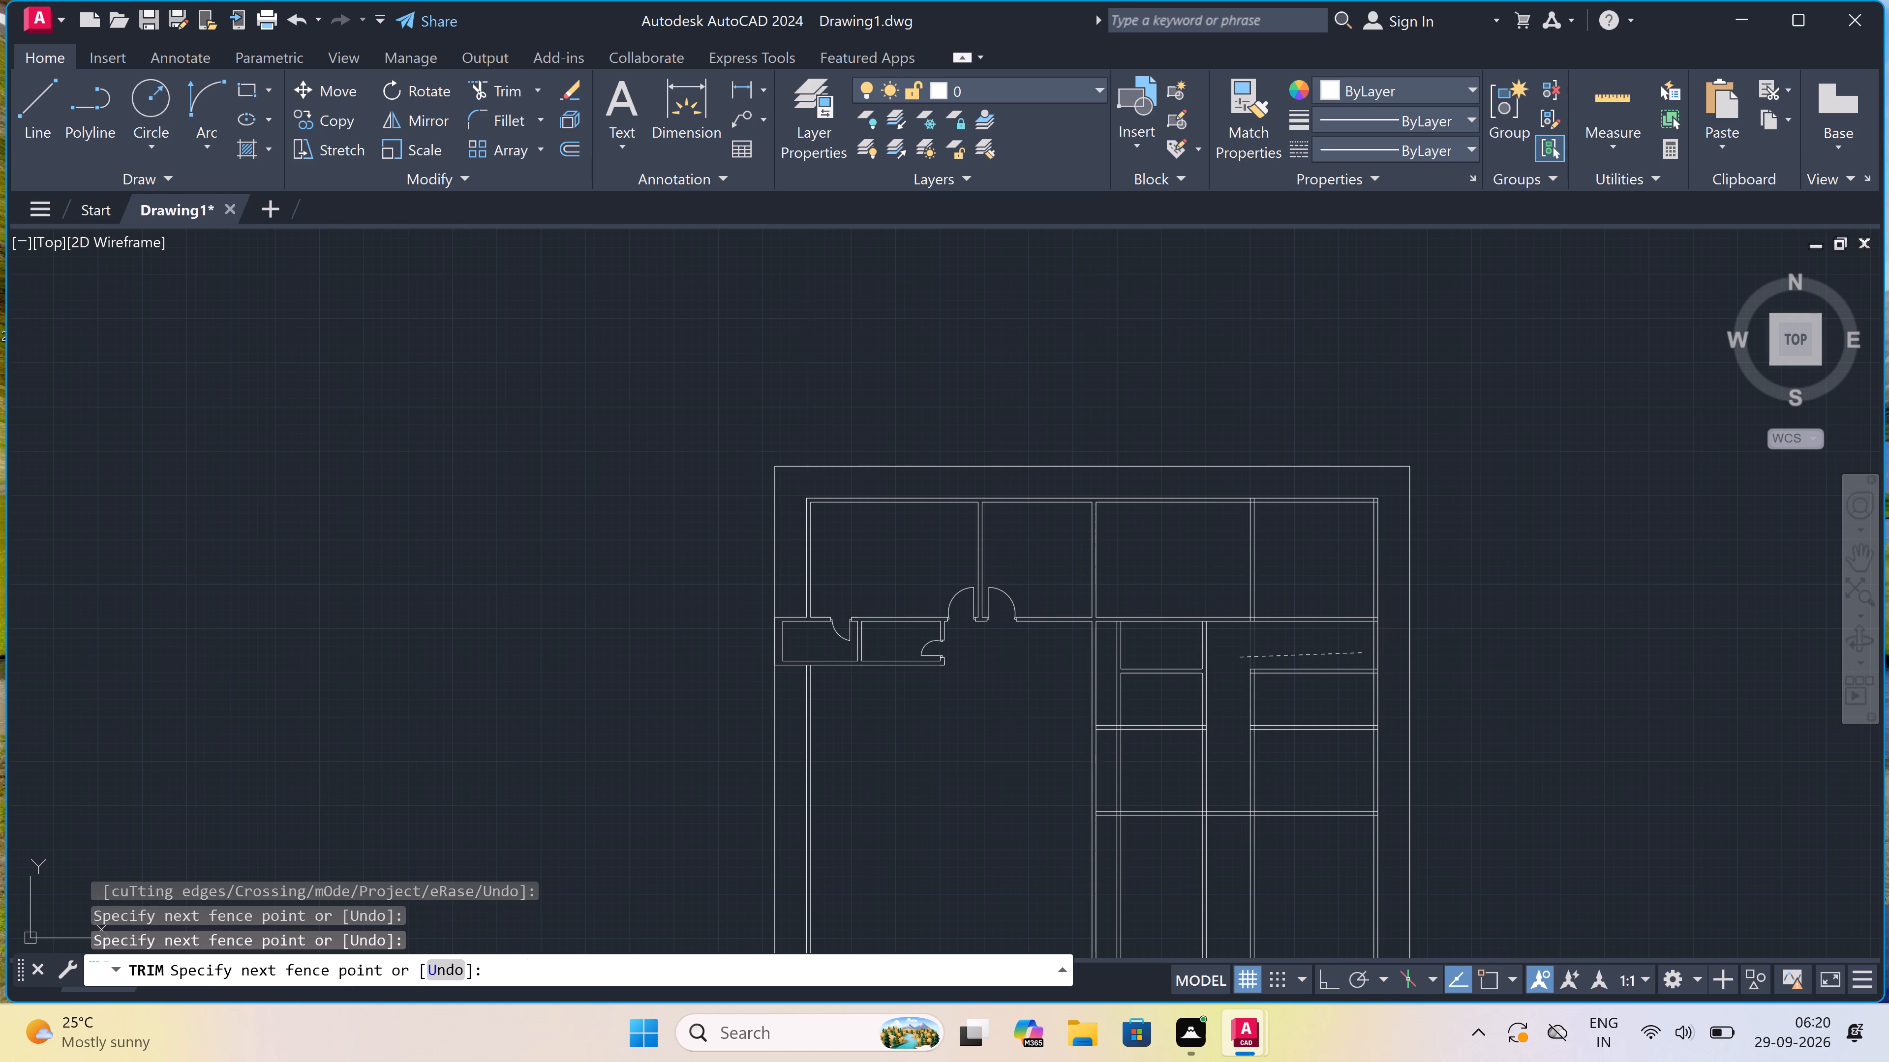
pyautogui.click(1362, 653)
pyautogui.click(1361, 797)
# Trim away the rest of the third vertical partition above the third horizontal partition, including its leftover pieces, to leave one open room.
pyautogui.scroll(2, 1280, 756)
pyautogui.click(1269, 766)
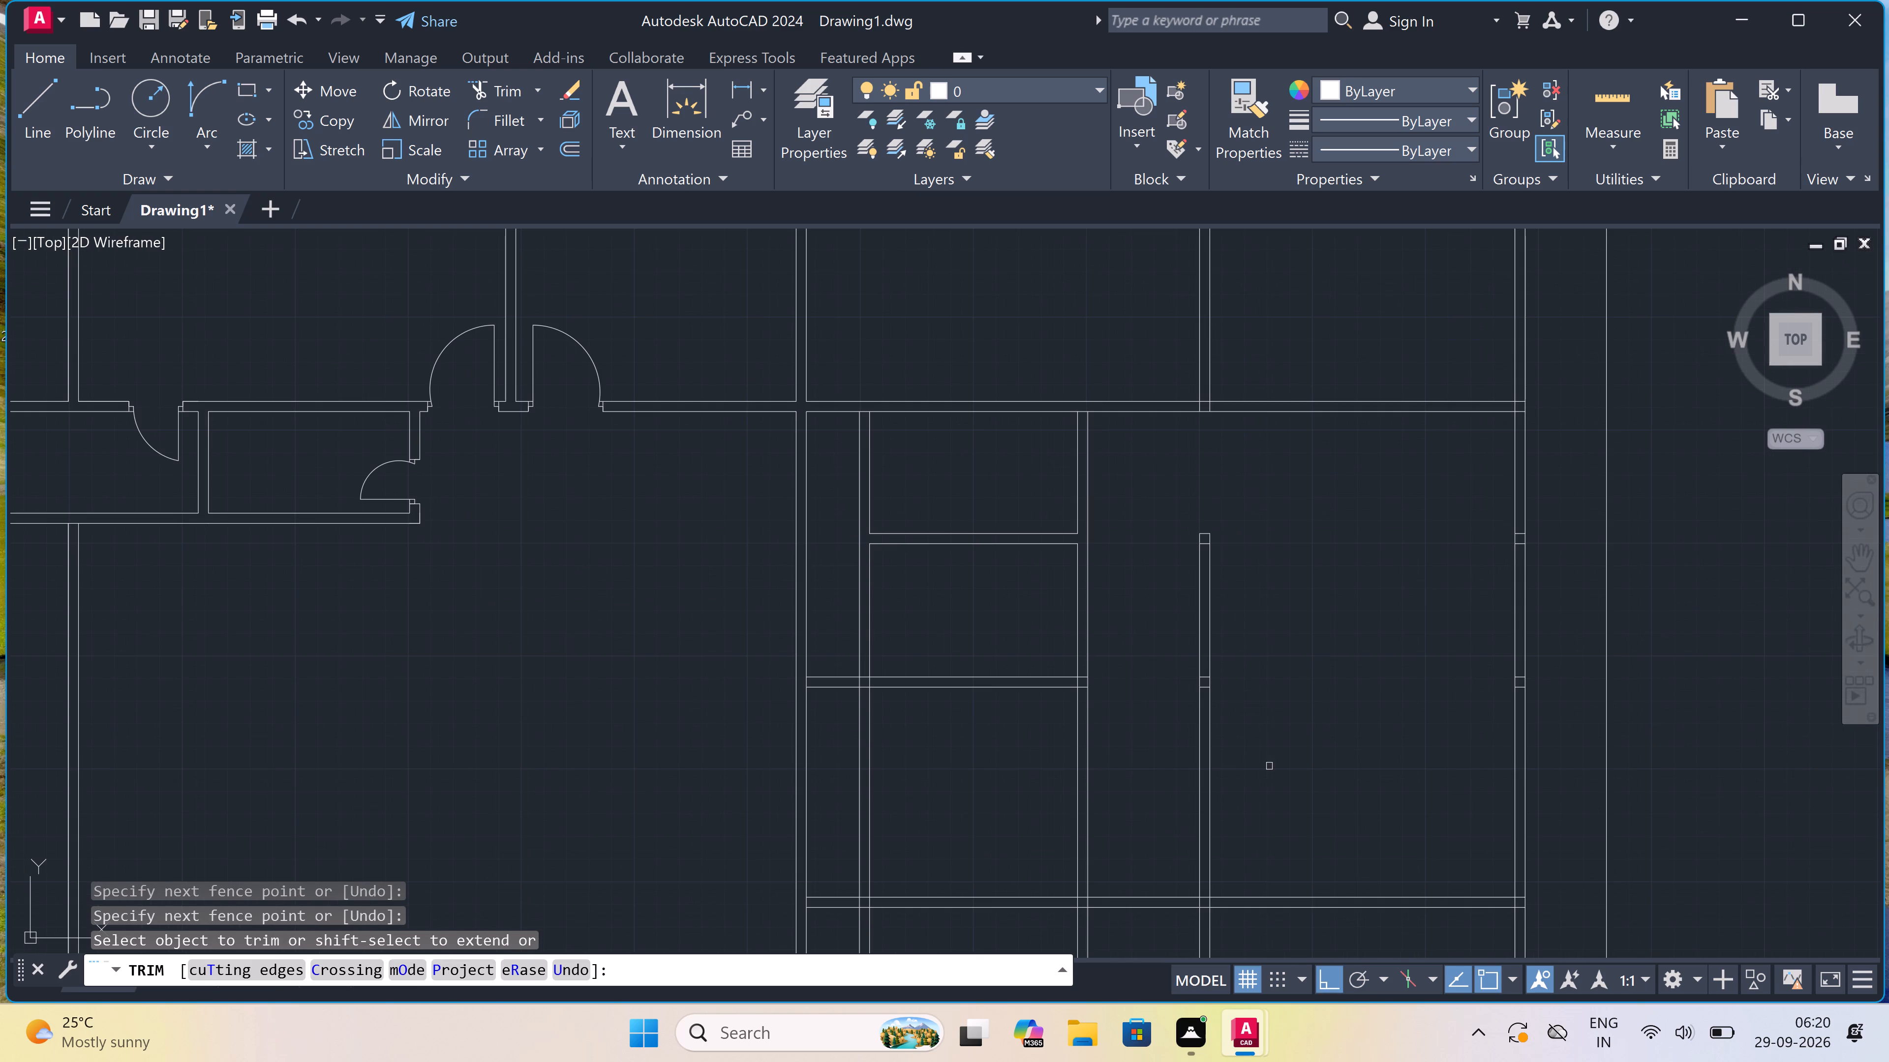
pyautogui.click(1167, 826)
pyautogui.scroll(2, 1211, 555)
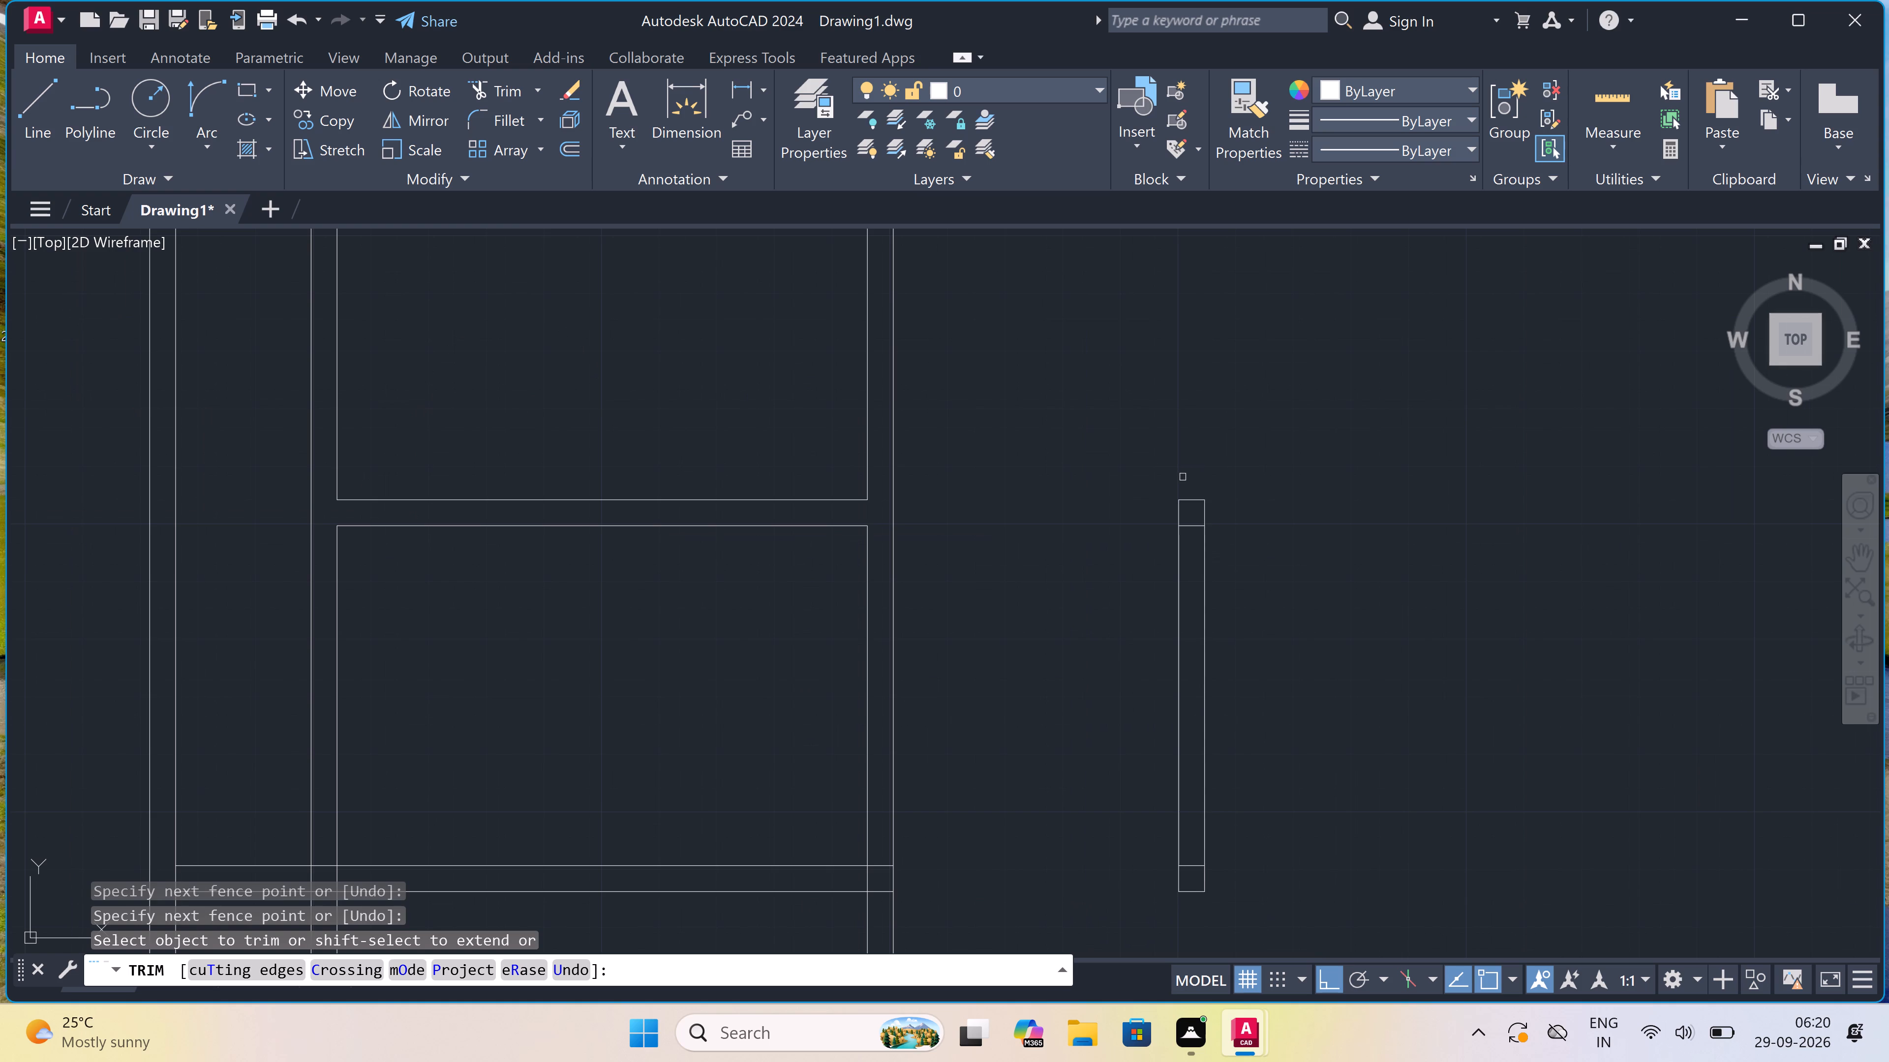
pyautogui.click(1189, 477)
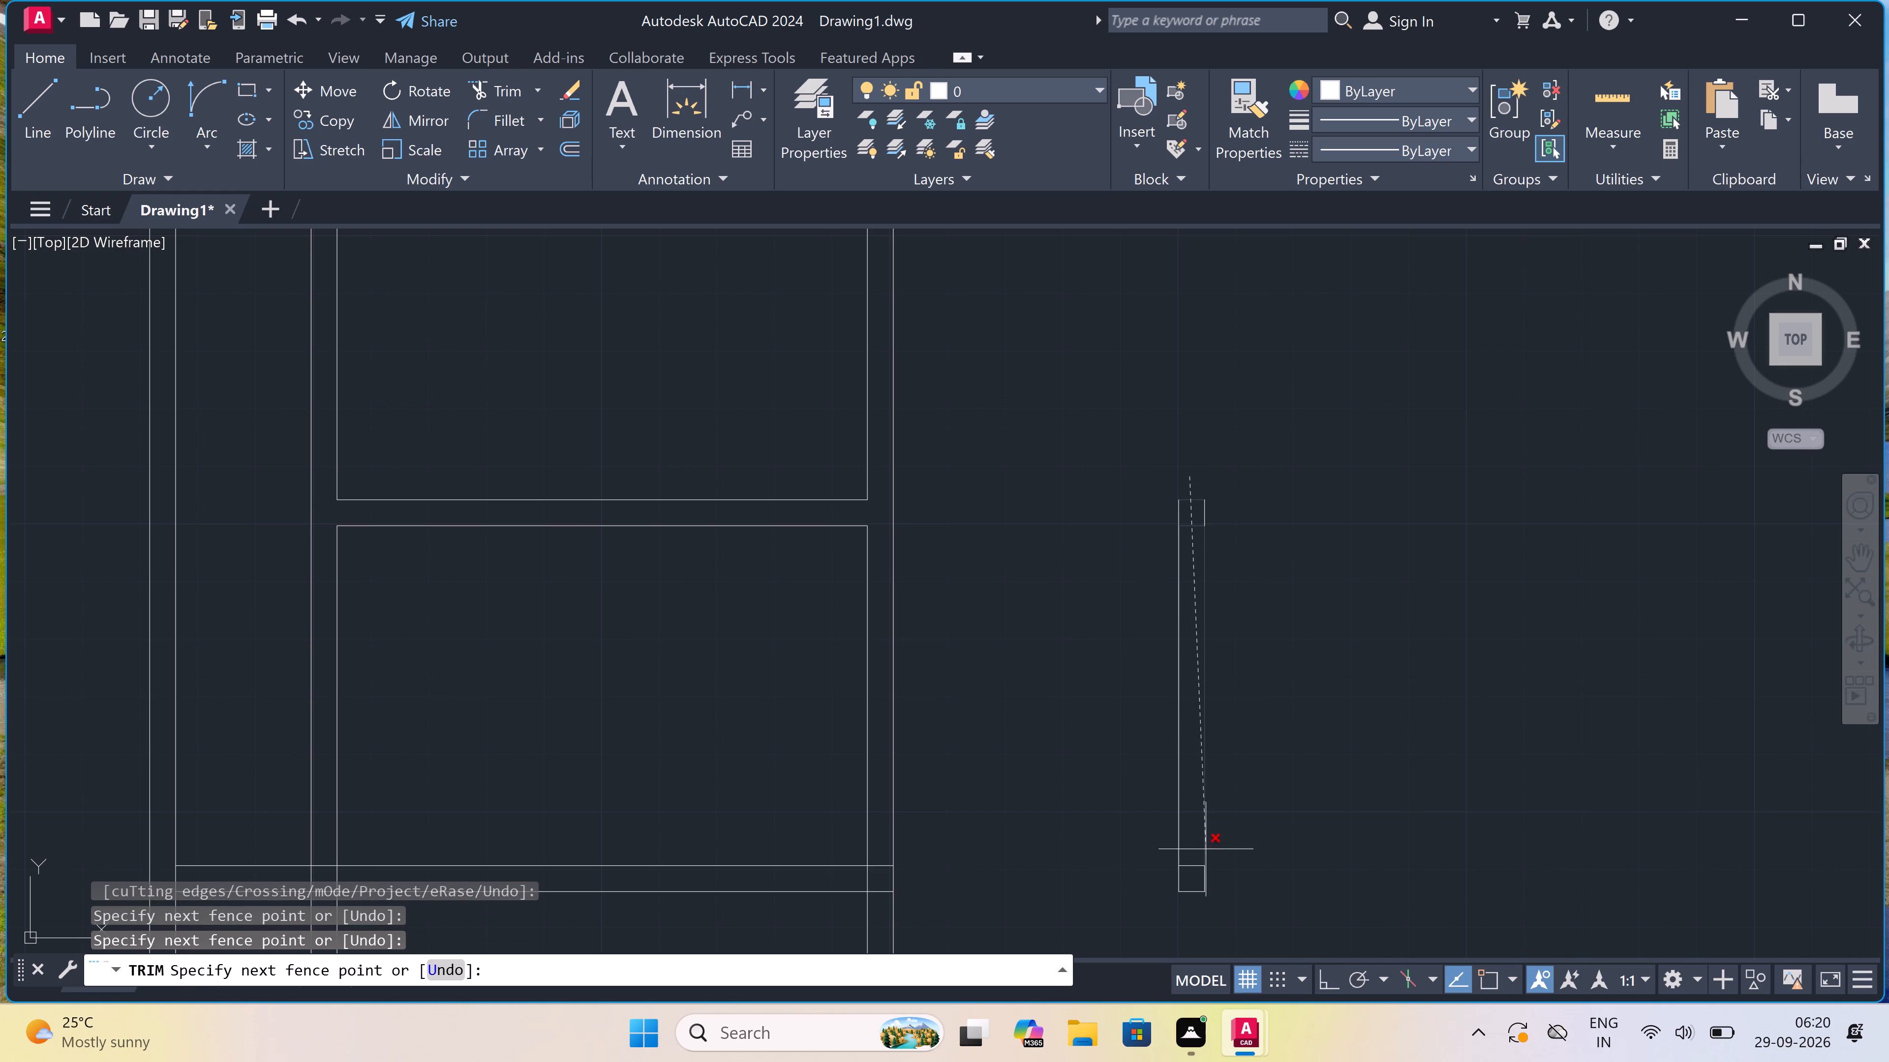
pyautogui.click(1190, 898)
pyautogui.moveTo(1133, 827); pyautogui.dragTo(1133, 823)
pyautogui.click(1262, 704)
pyautogui.scroll(-4, 1233, 687)
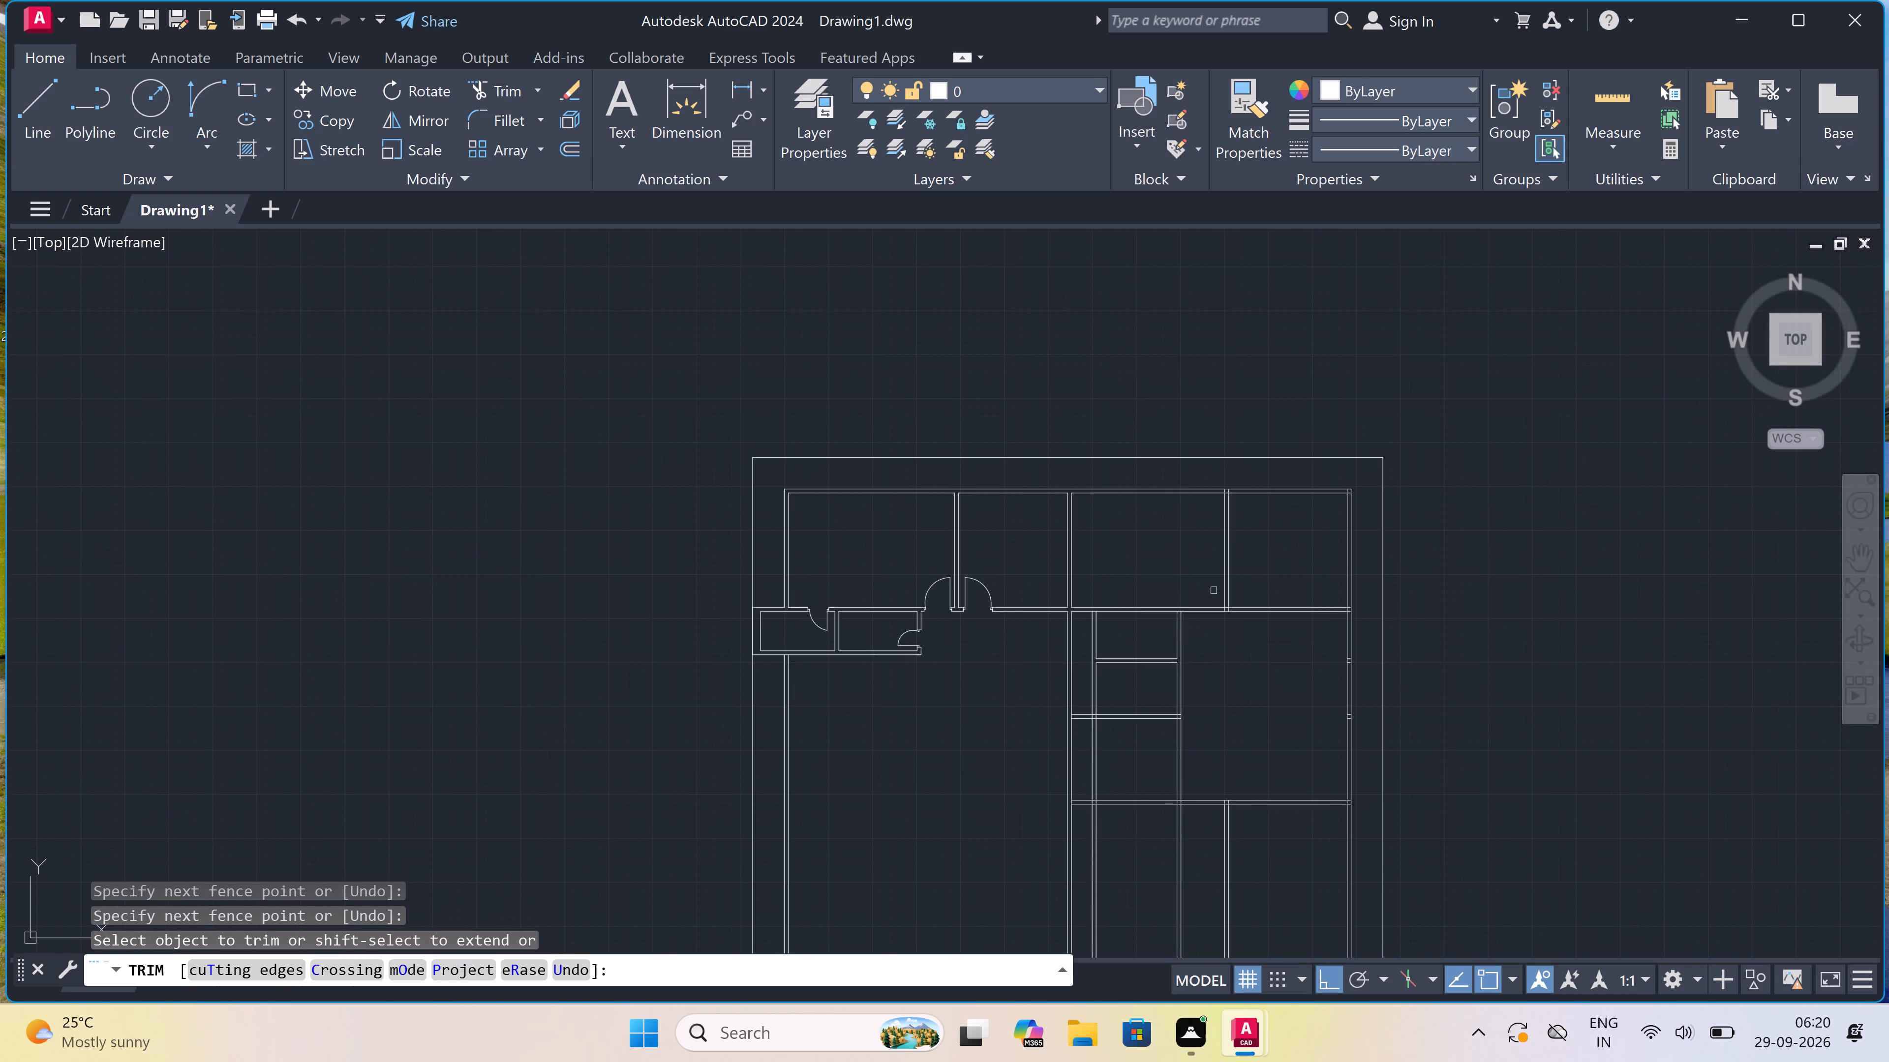
pyautogui.press('Escape')
# Draw a door jamb across the horizontal wall left of the upper-right rooms' partition, with a 2" return and a 3' door leaf upward.
pyautogui.scroll(2, 1233, 603)
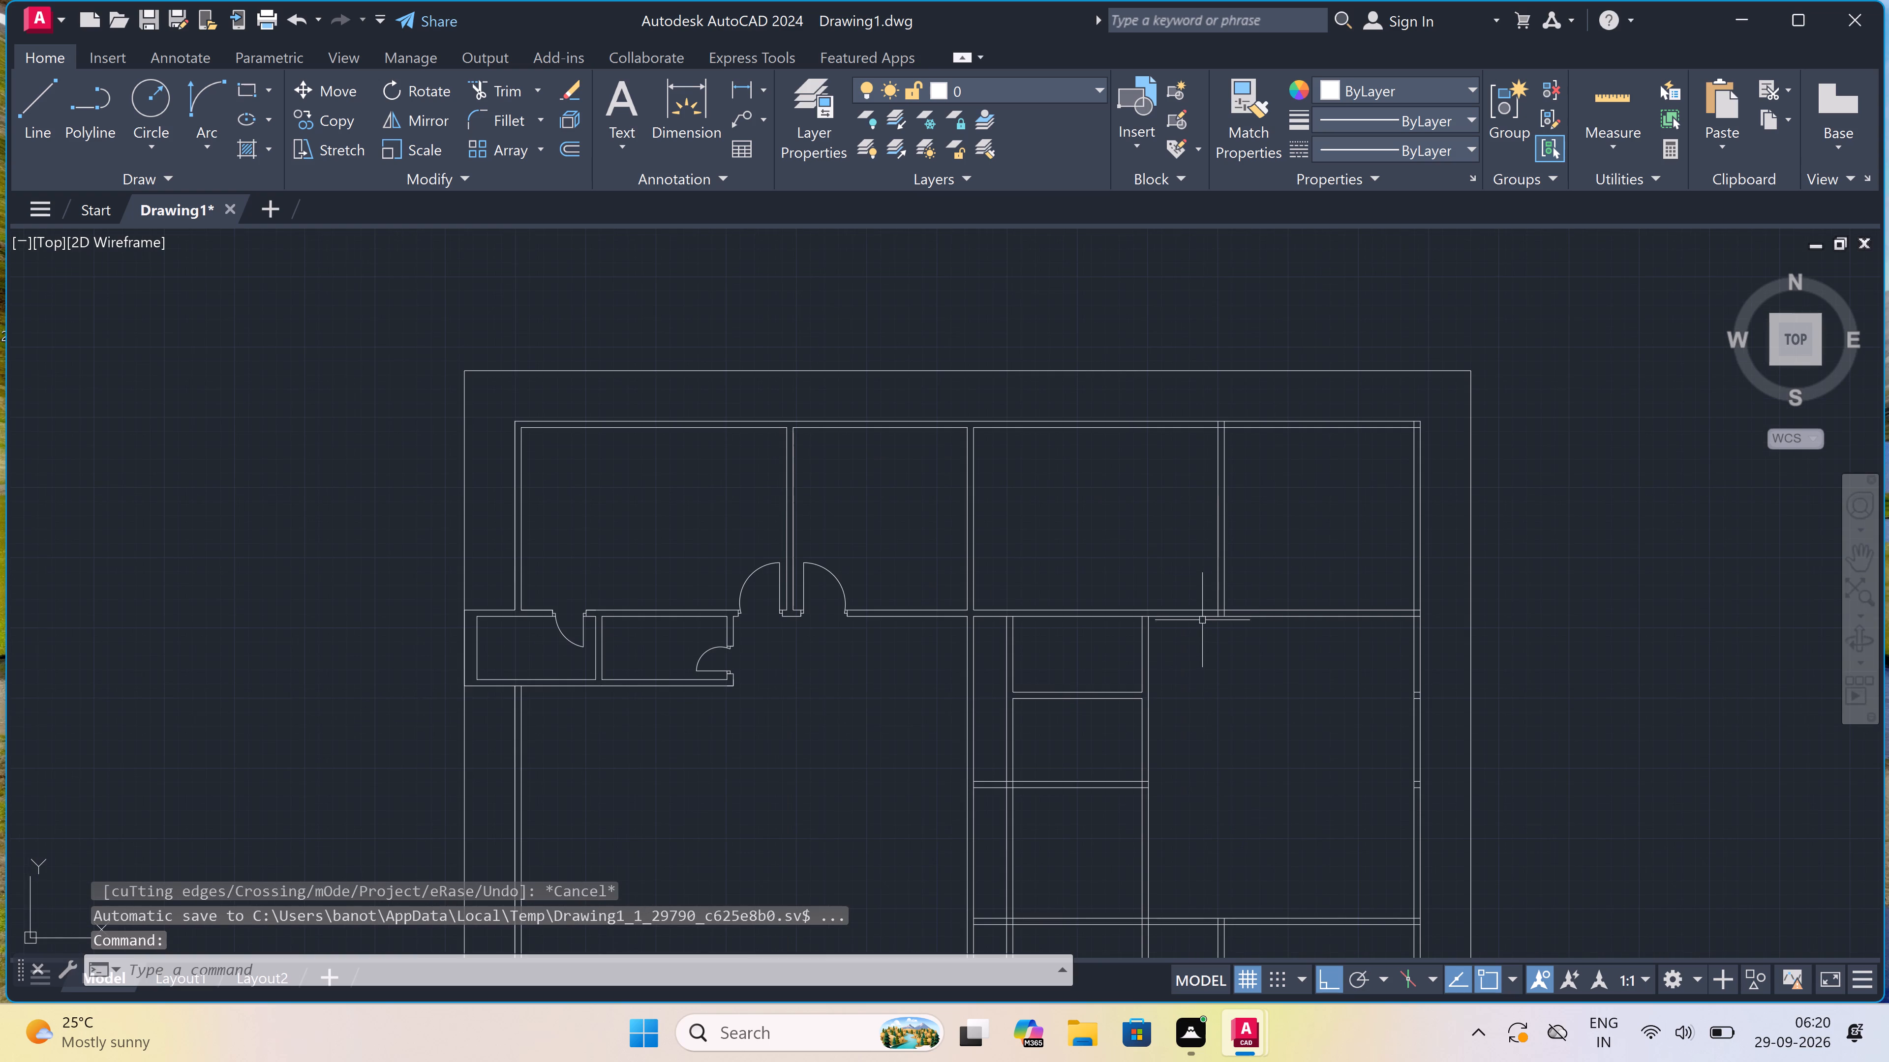
pyautogui.scroll(2, 1202, 621)
pyautogui.press('l')
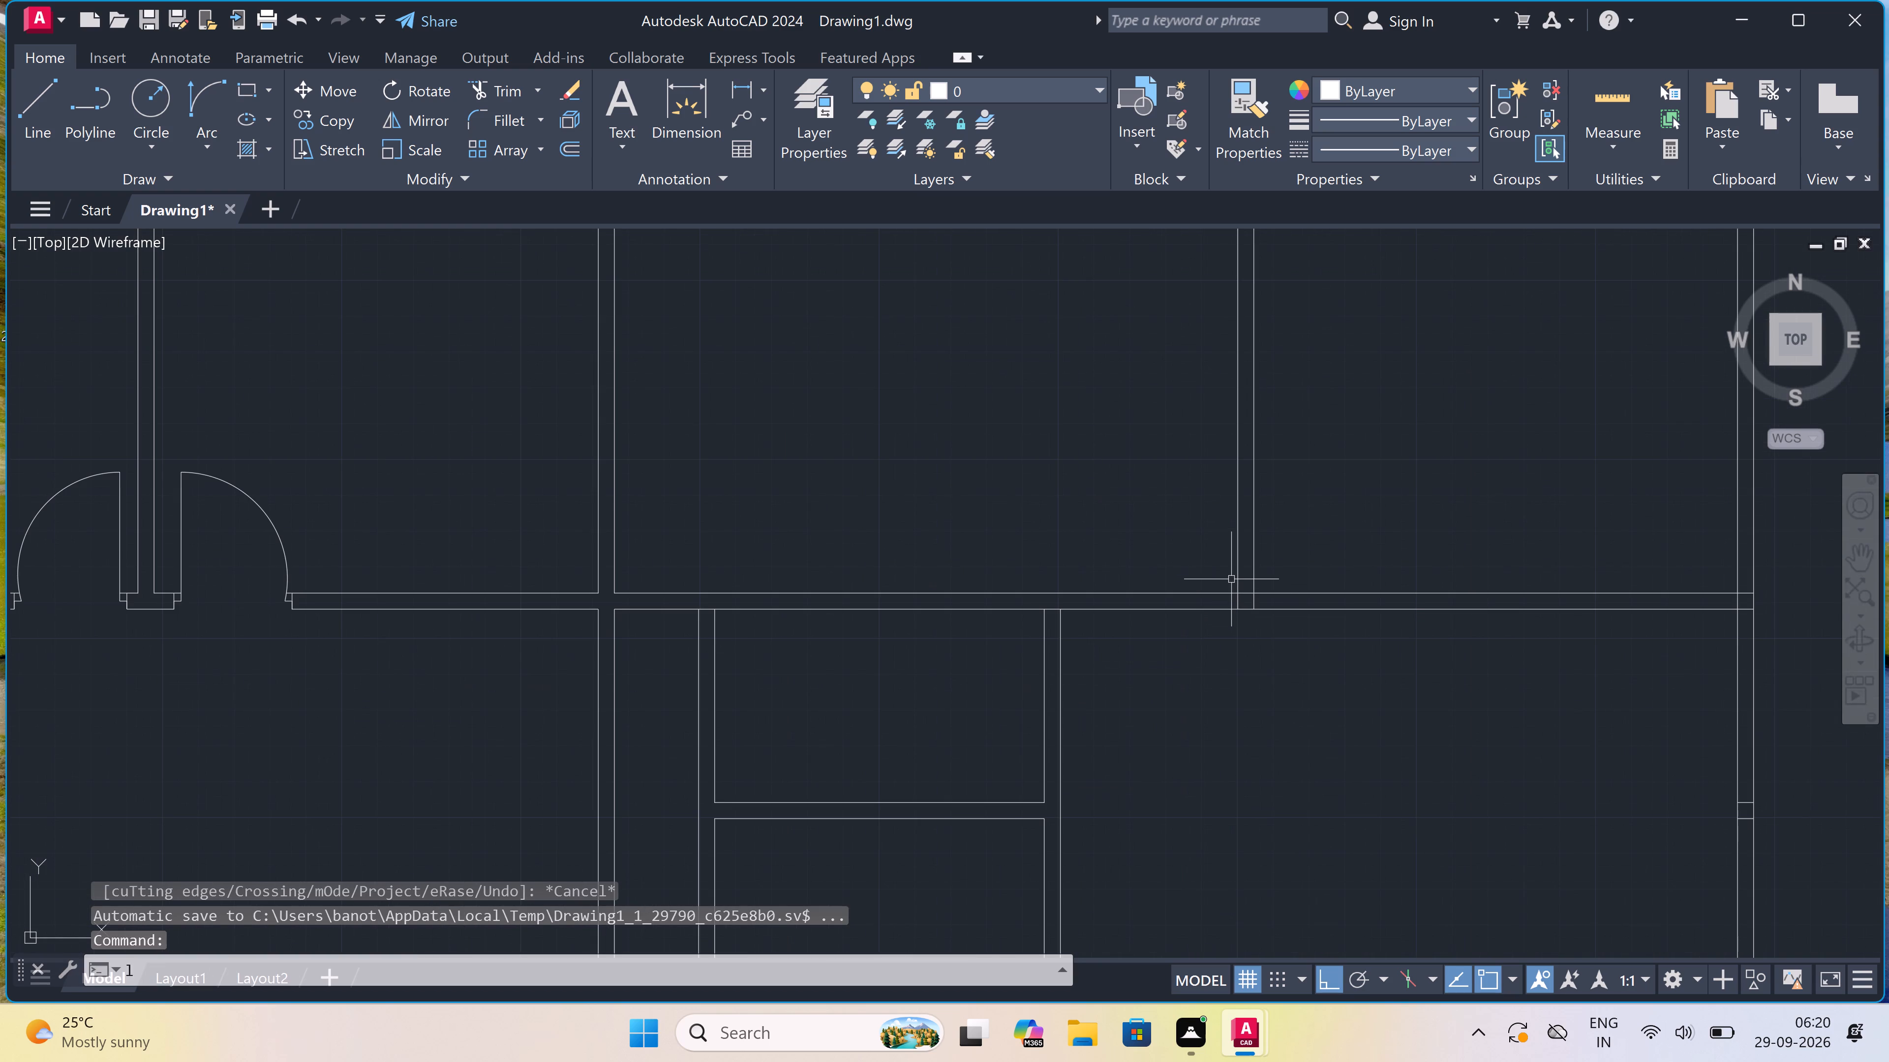
pyautogui.press('space')
pyautogui.scroll(3, 1229, 578)
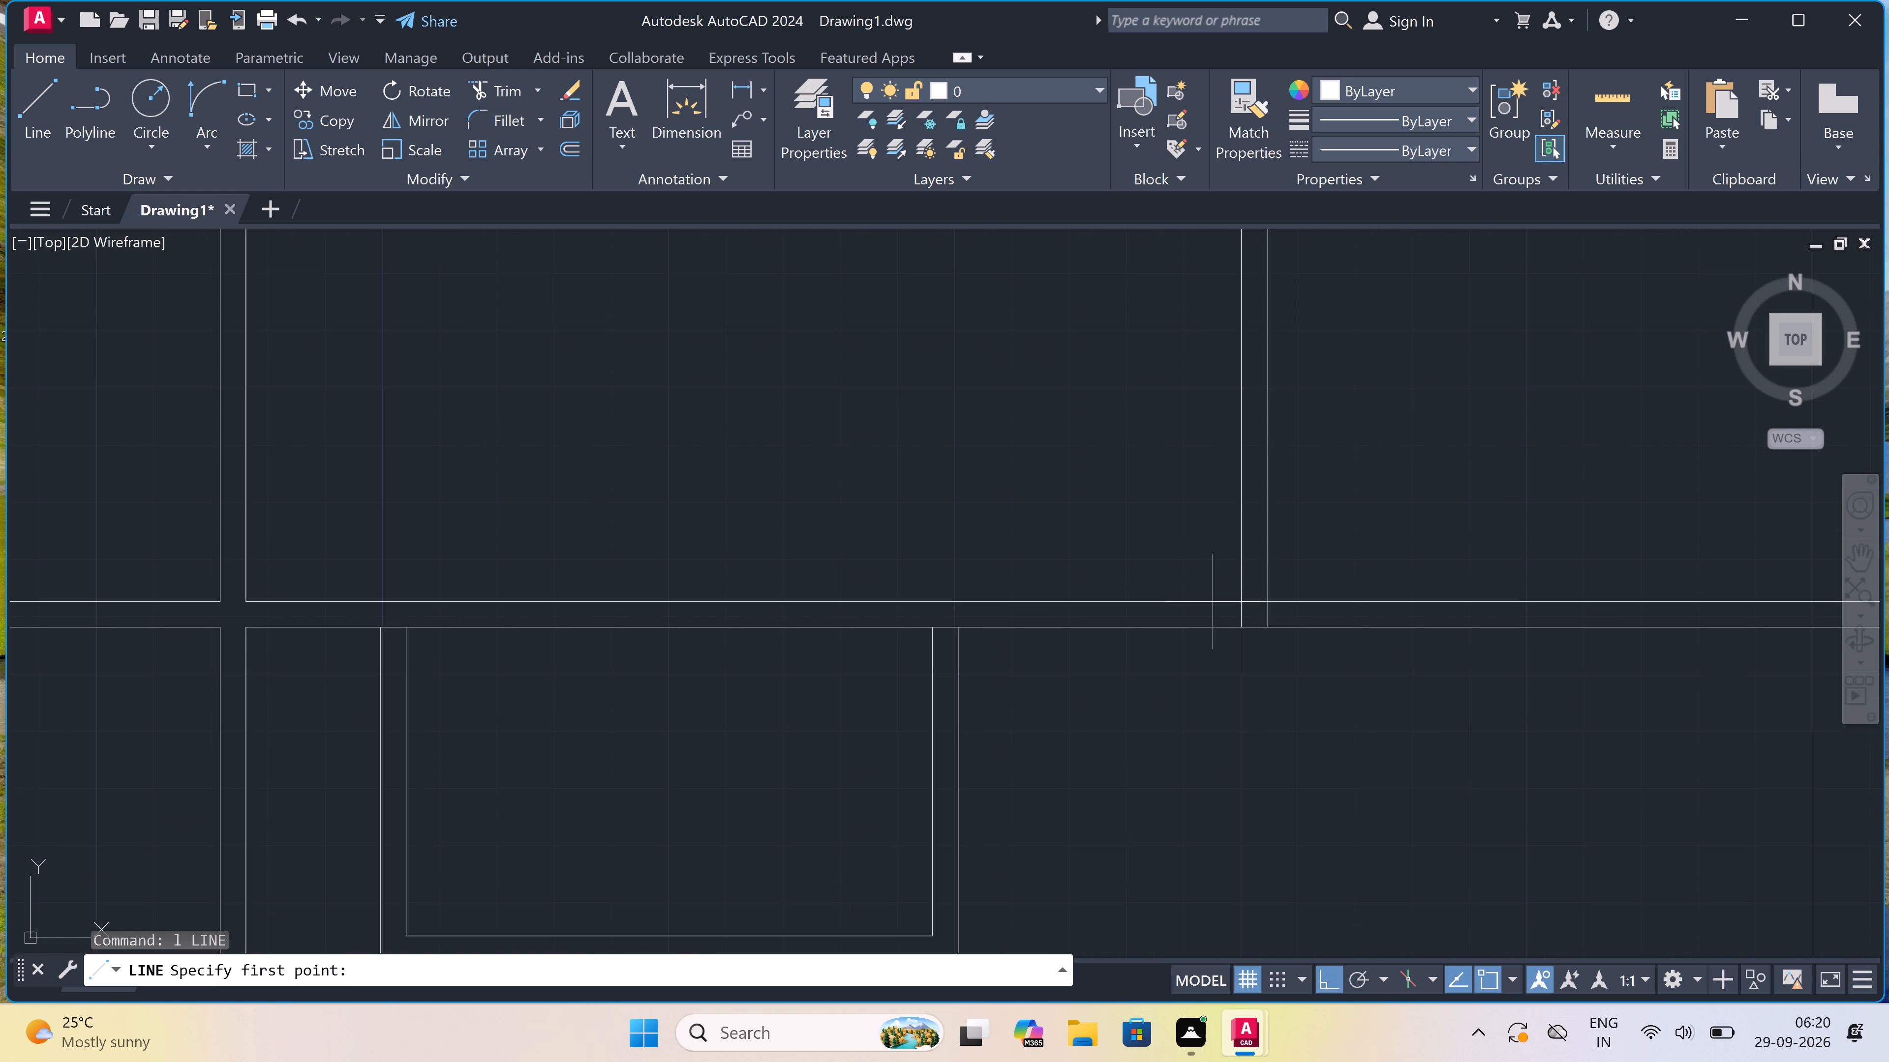
pyautogui.click(1213, 602)
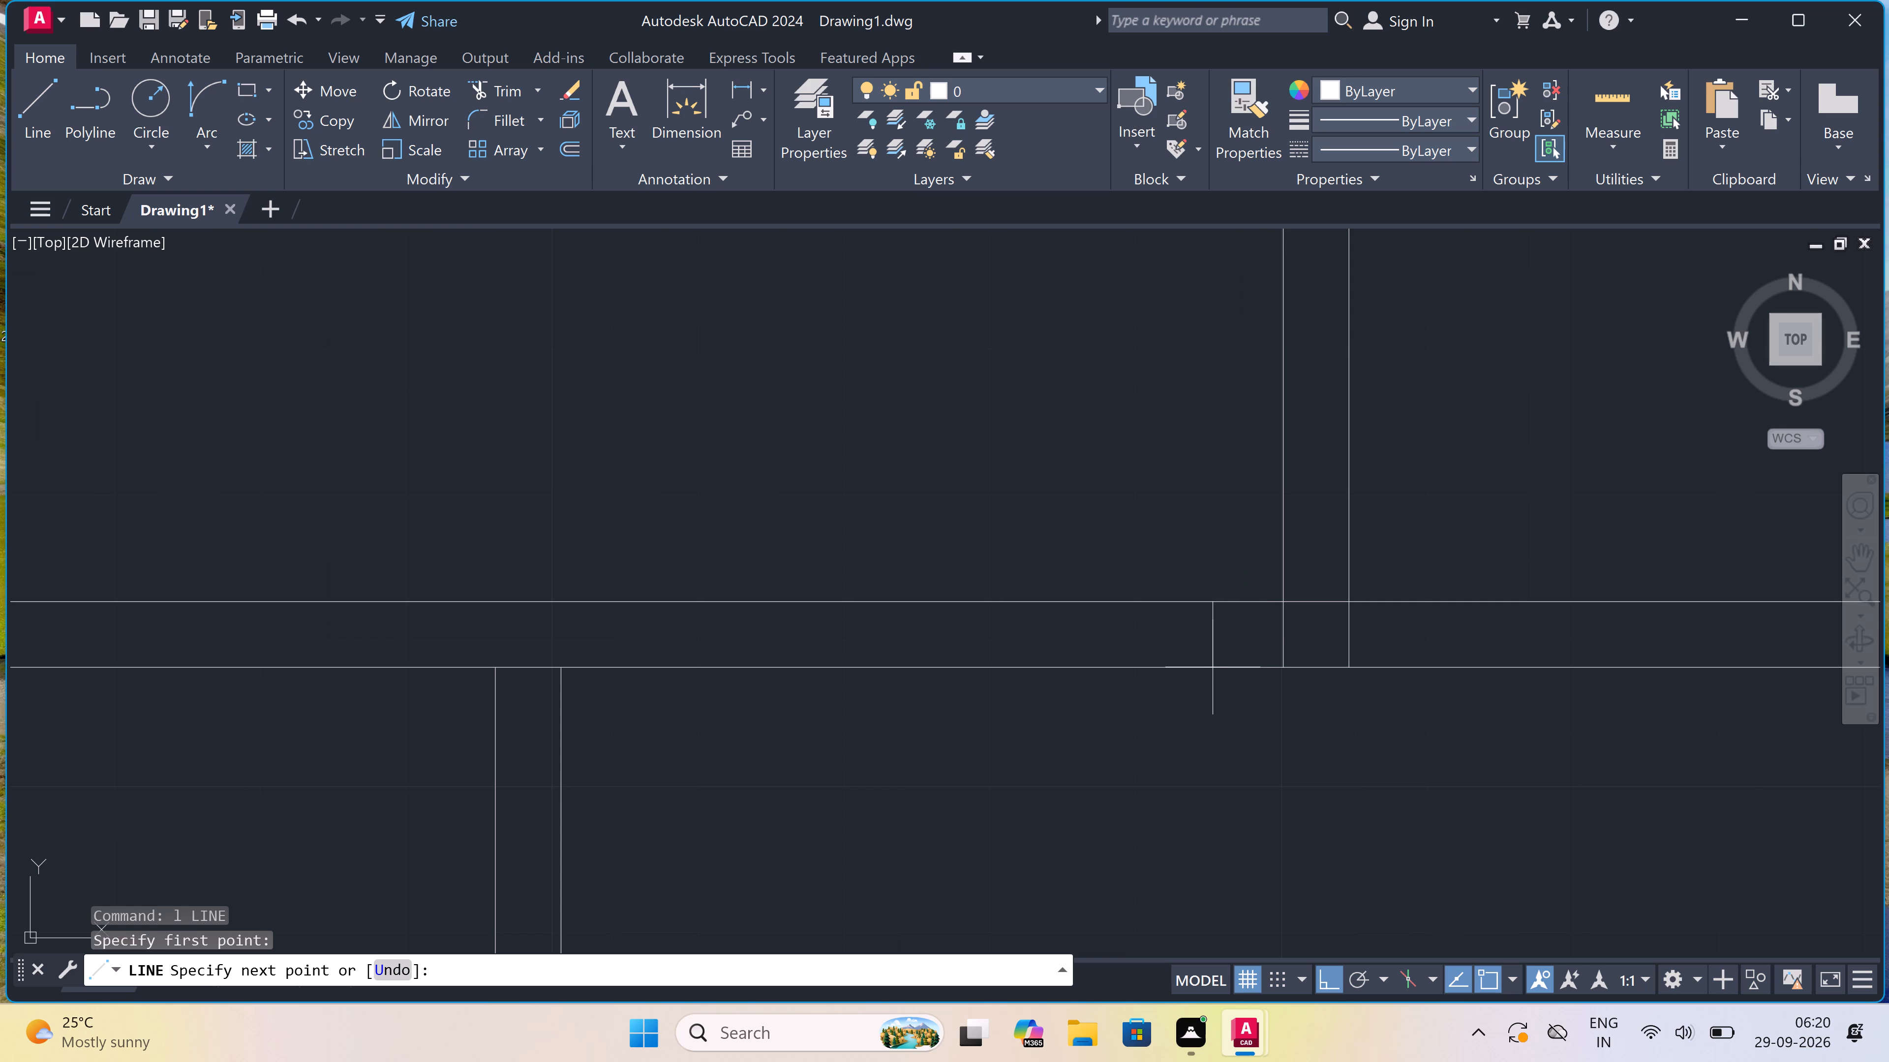
pyautogui.click(1217, 666)
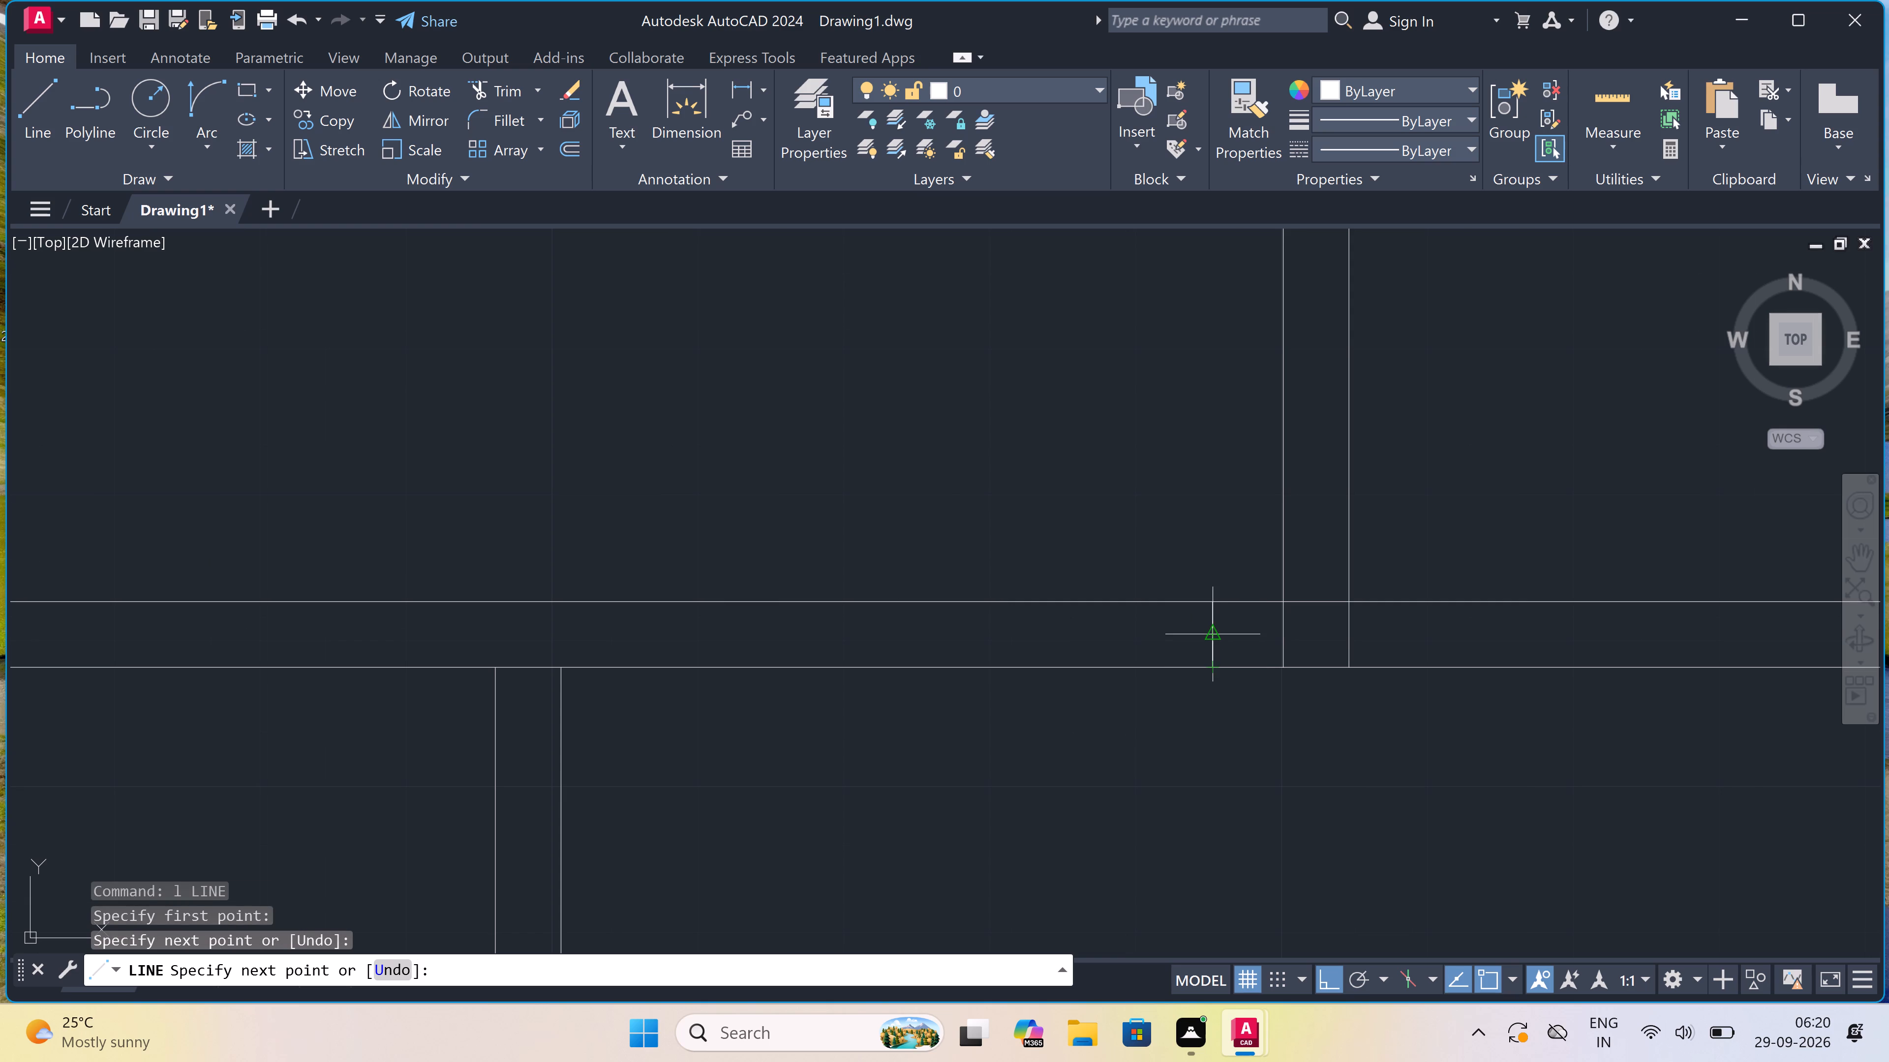
pyautogui.click(1212, 633)
pyautogui.press('2')
pyautogui.write('"')
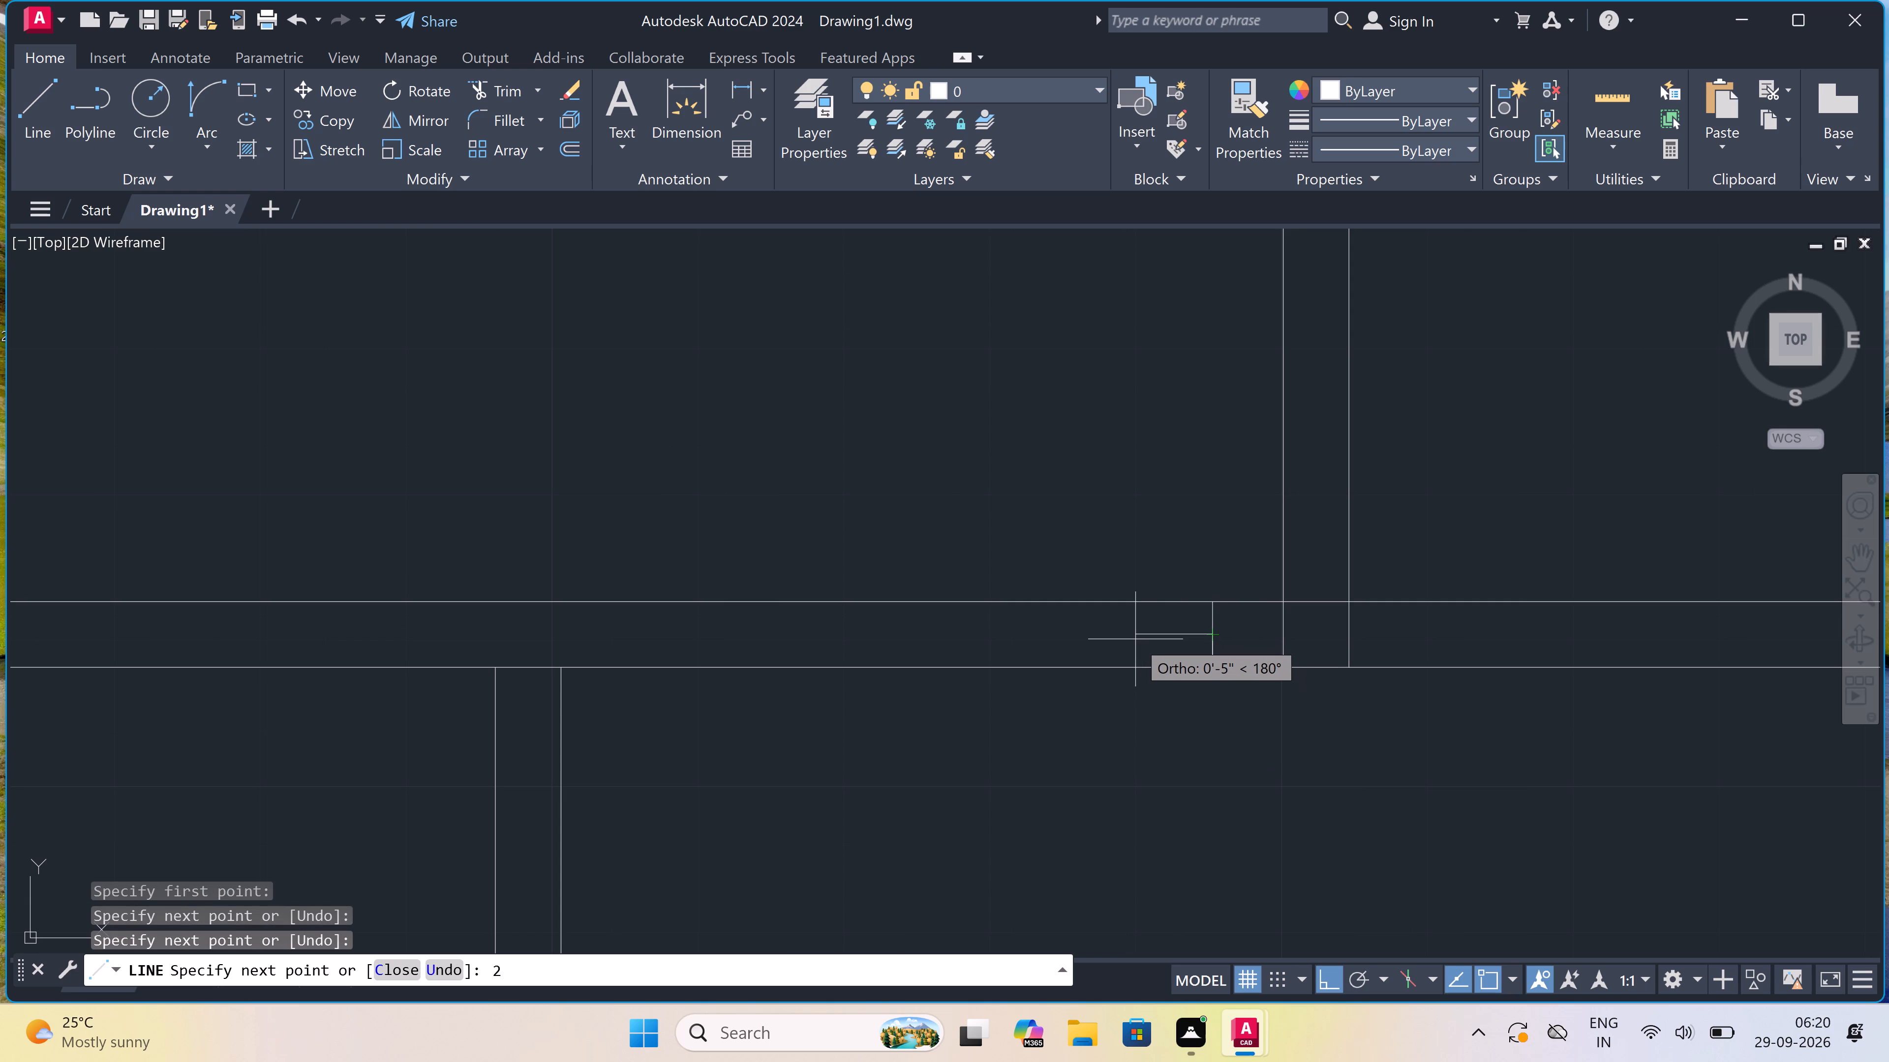
pyautogui.press('space')
pyautogui.write("3'")
pyautogui.press('space')
pyautogui.press('Escape')
# Draw the opposite door jamb across the same wall, with a 2" return from its midpoint toward the door leaf.
pyautogui.press('space')
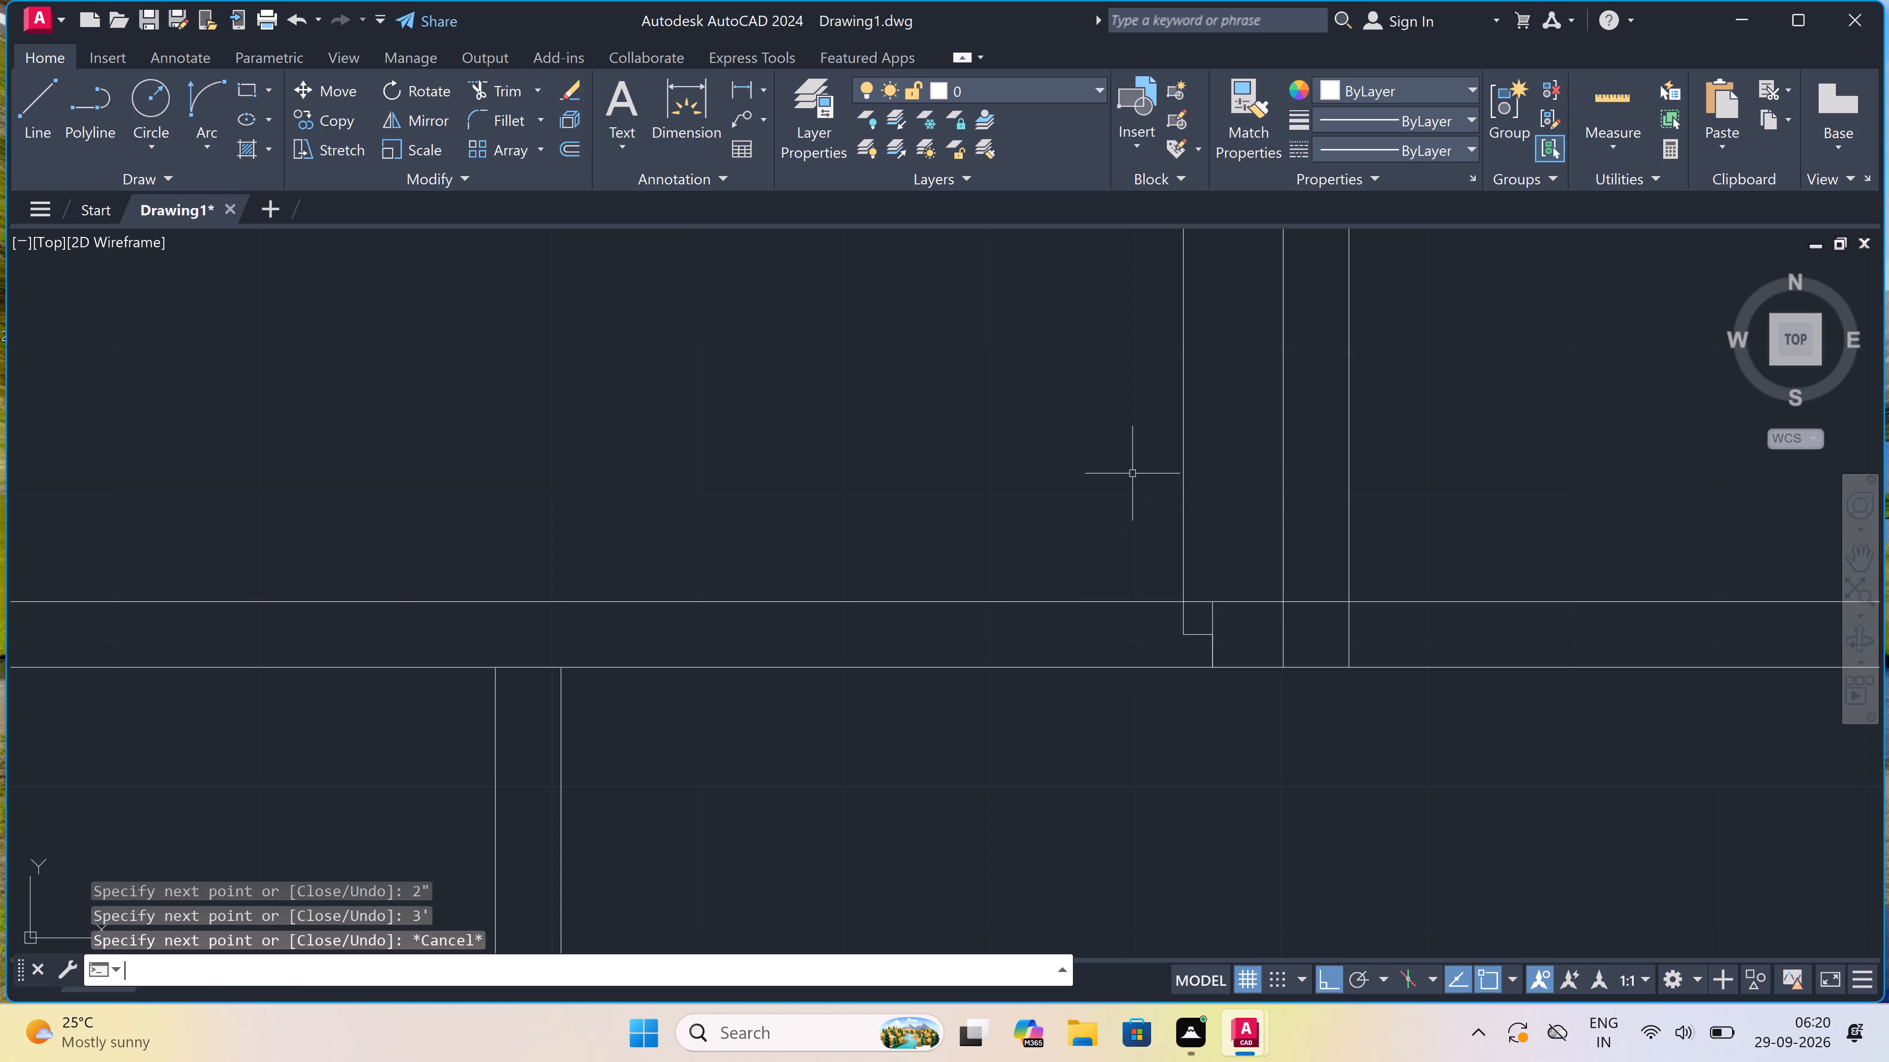
pyautogui.scroll(-1, 709, 667)
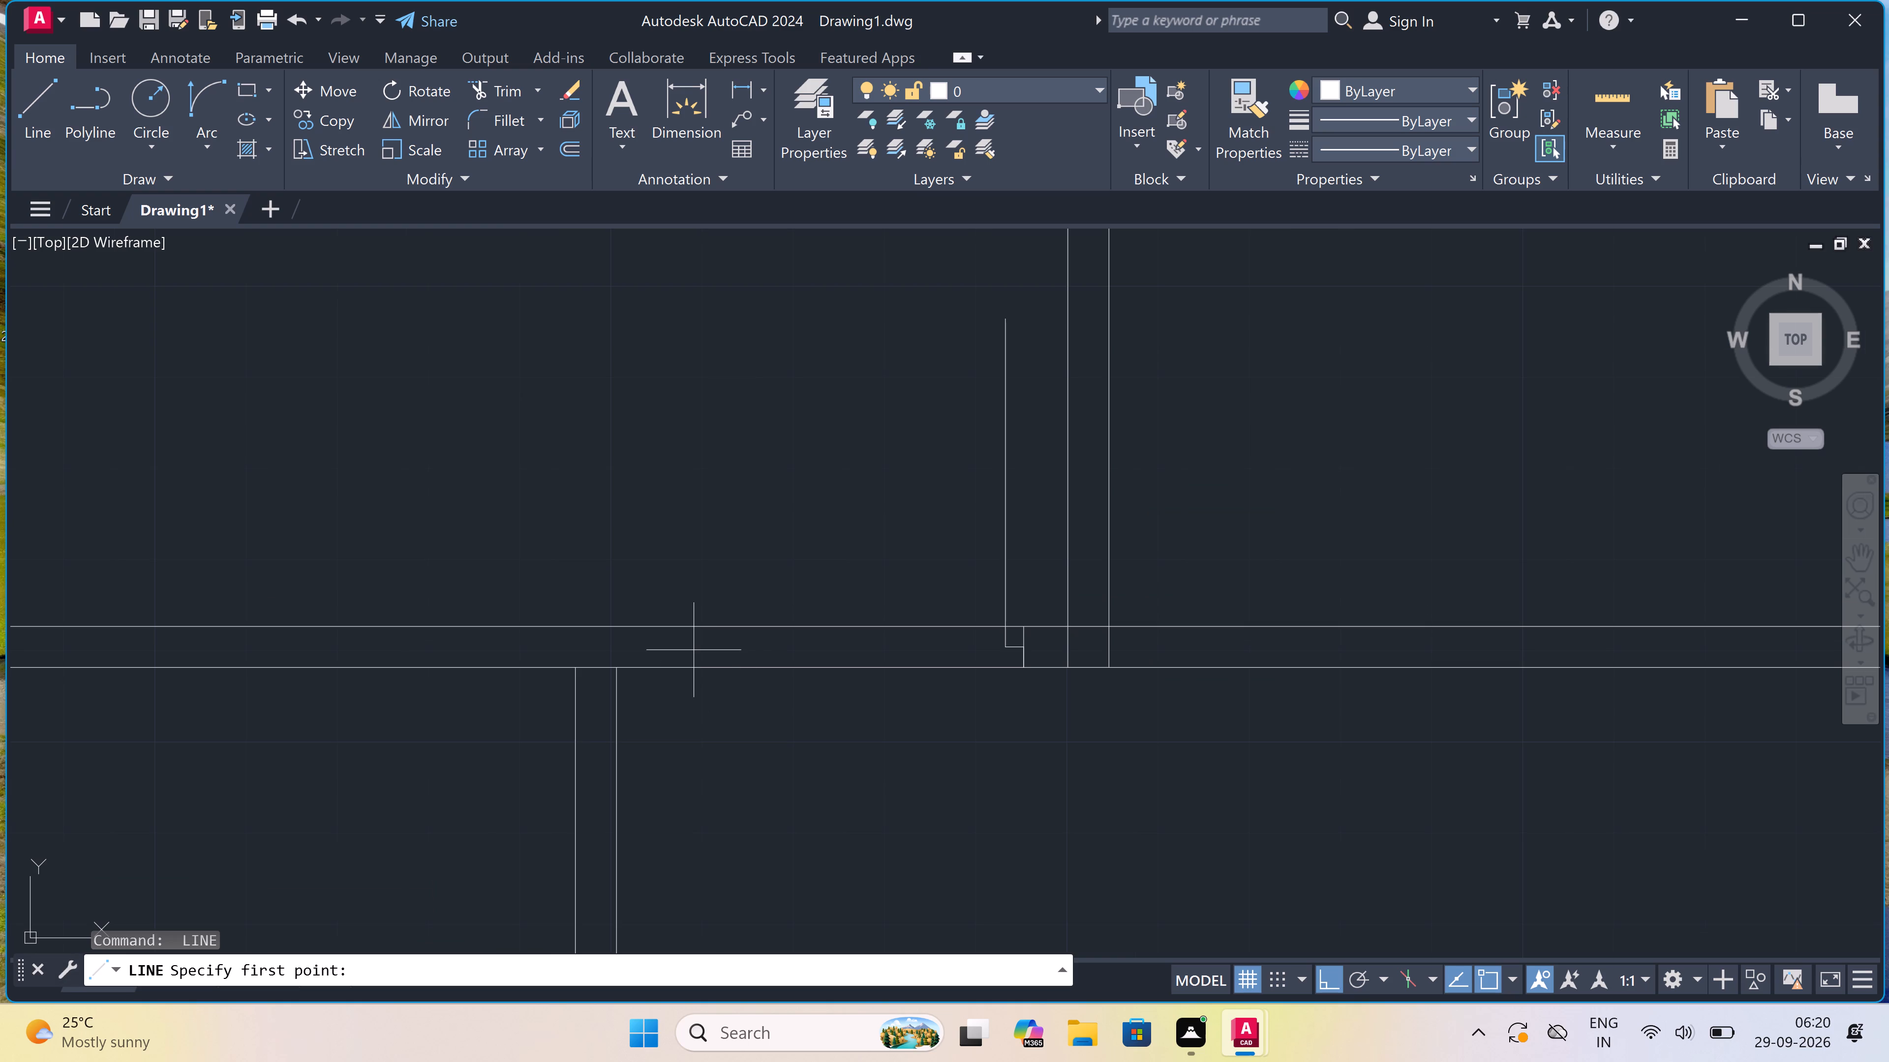
pyautogui.doubleClick(688, 625)
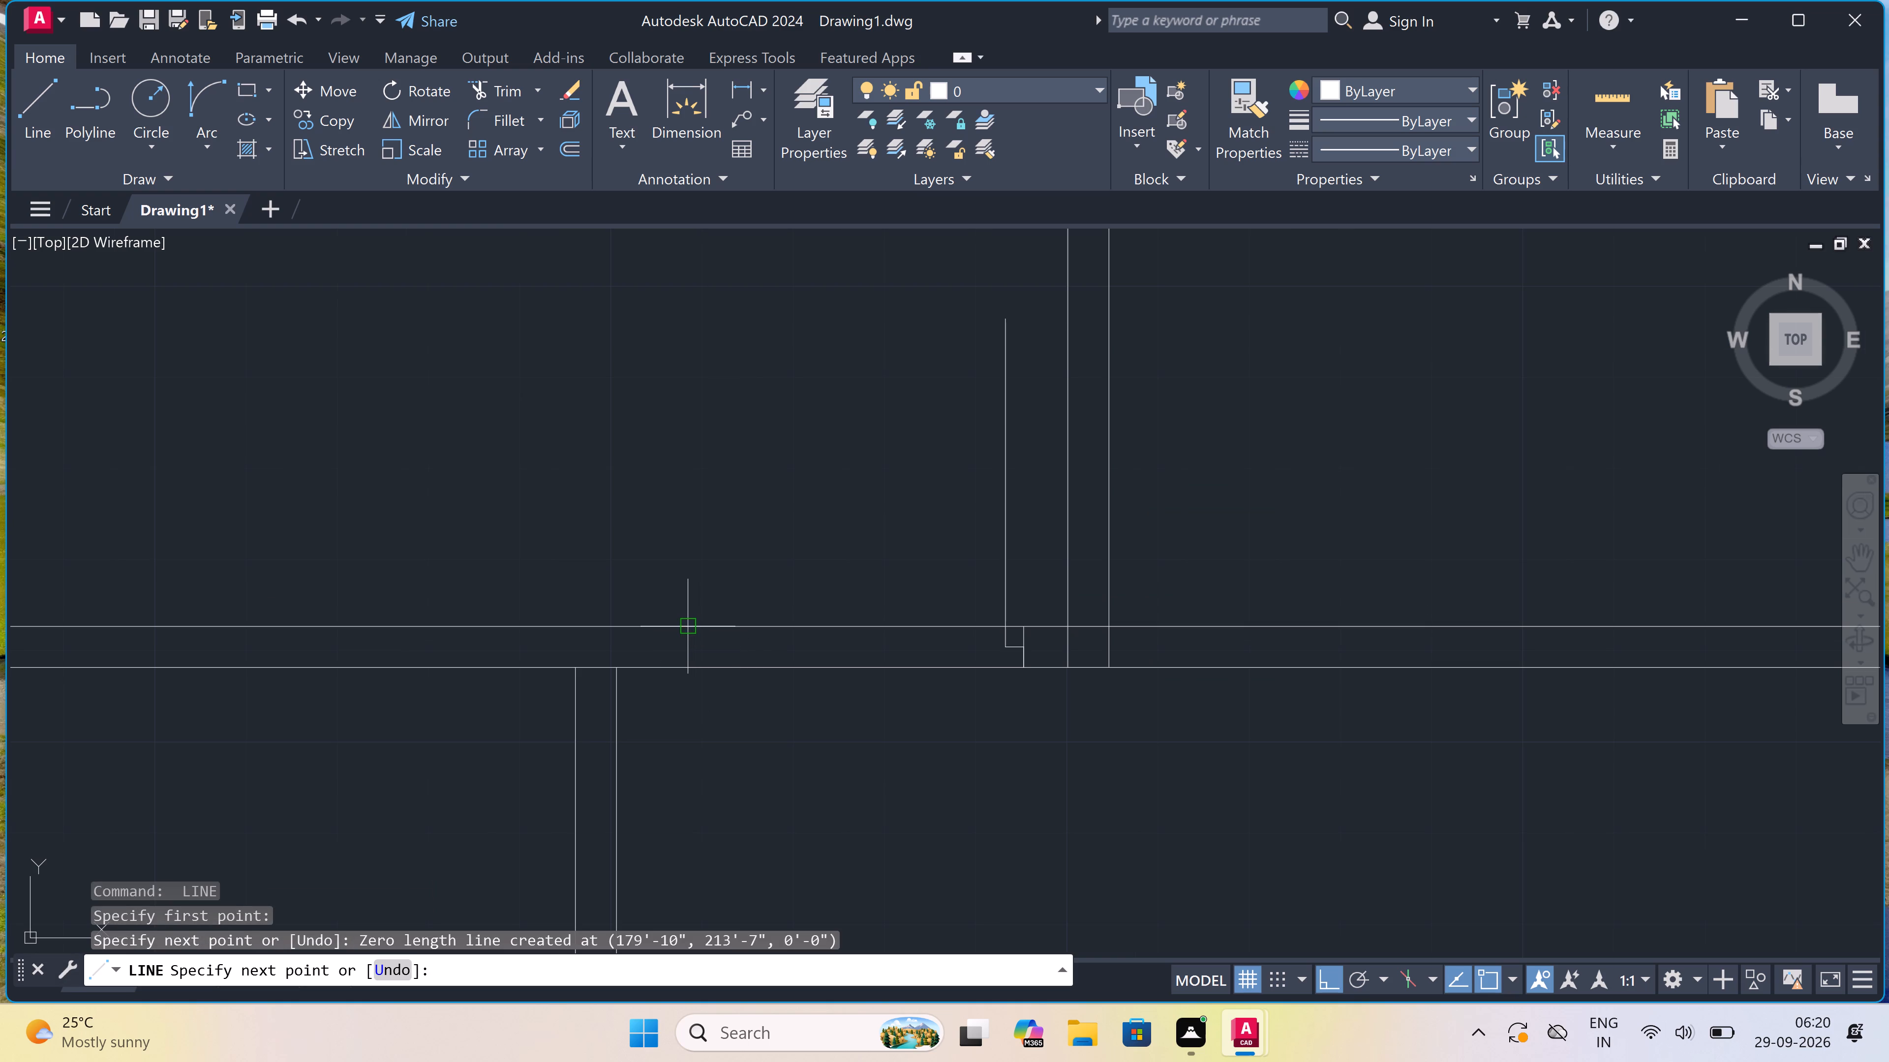
pyautogui.click(688, 667)
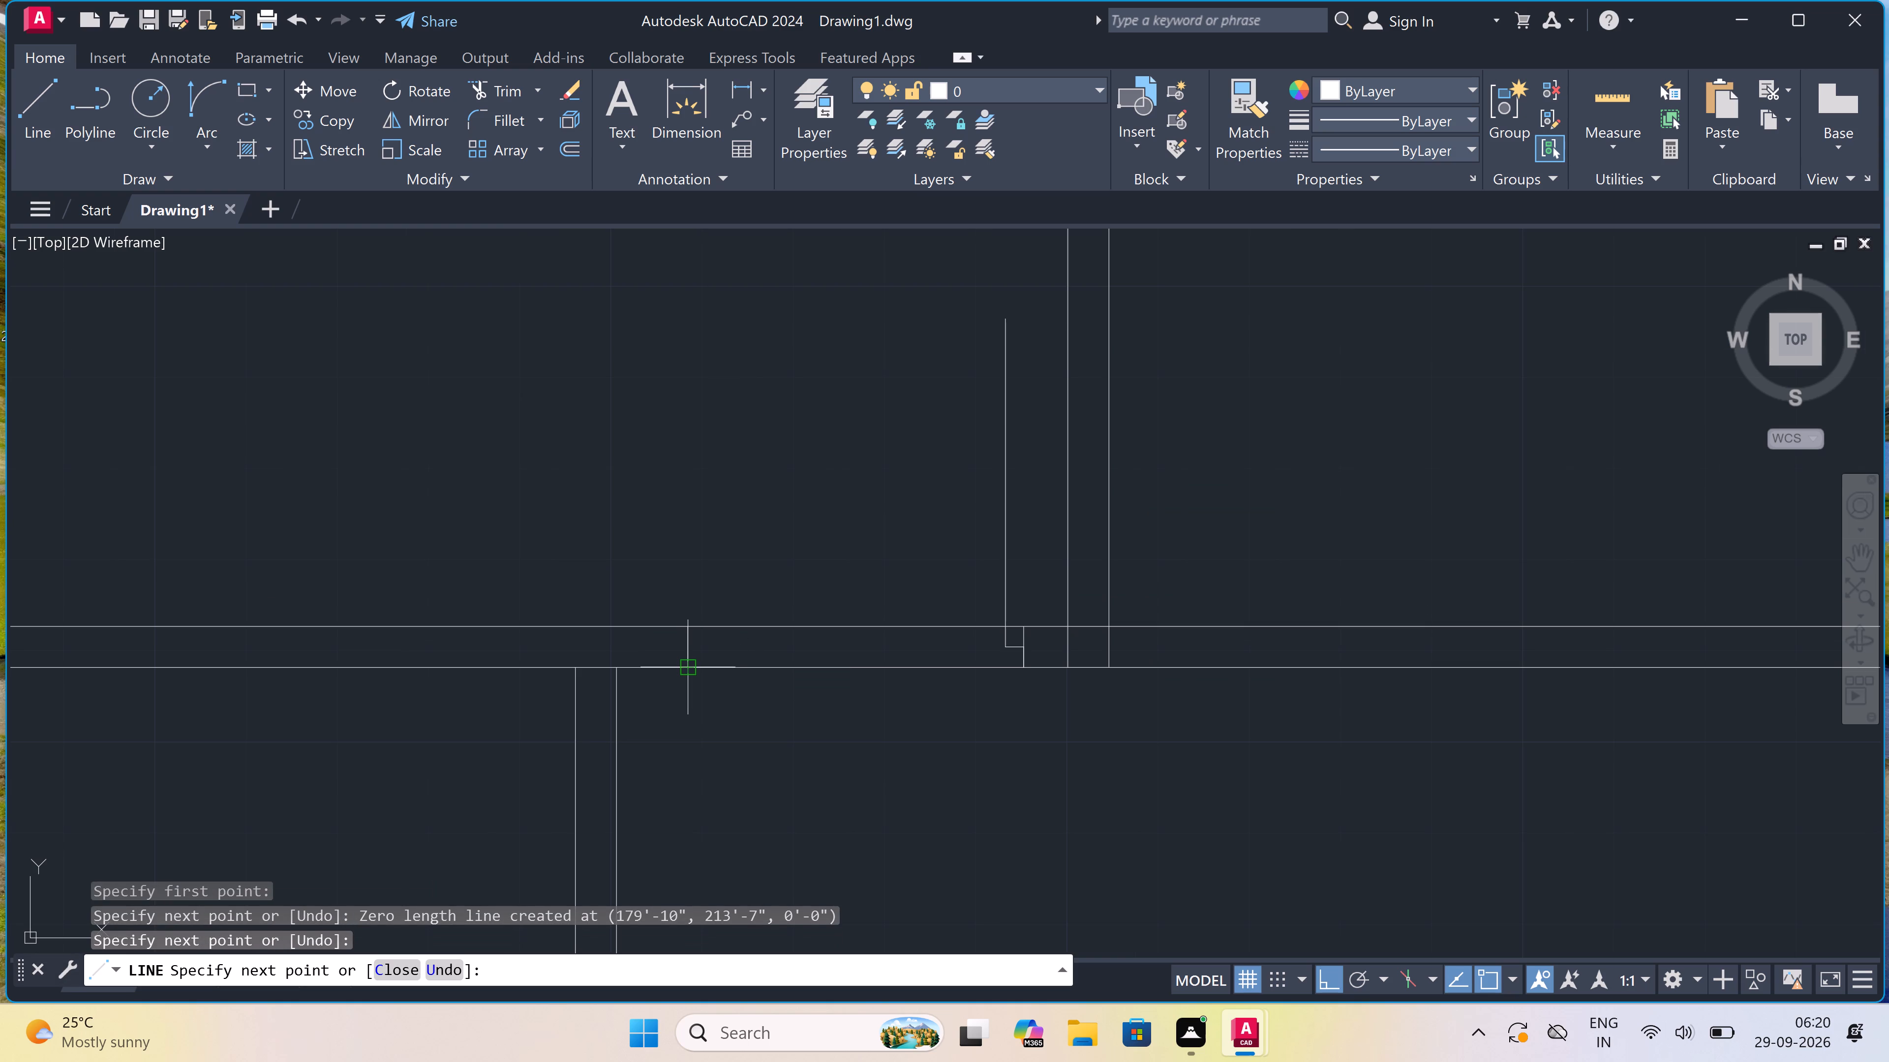
pyautogui.click(688, 654)
pyautogui.write('2"')
pyautogui.press('space')
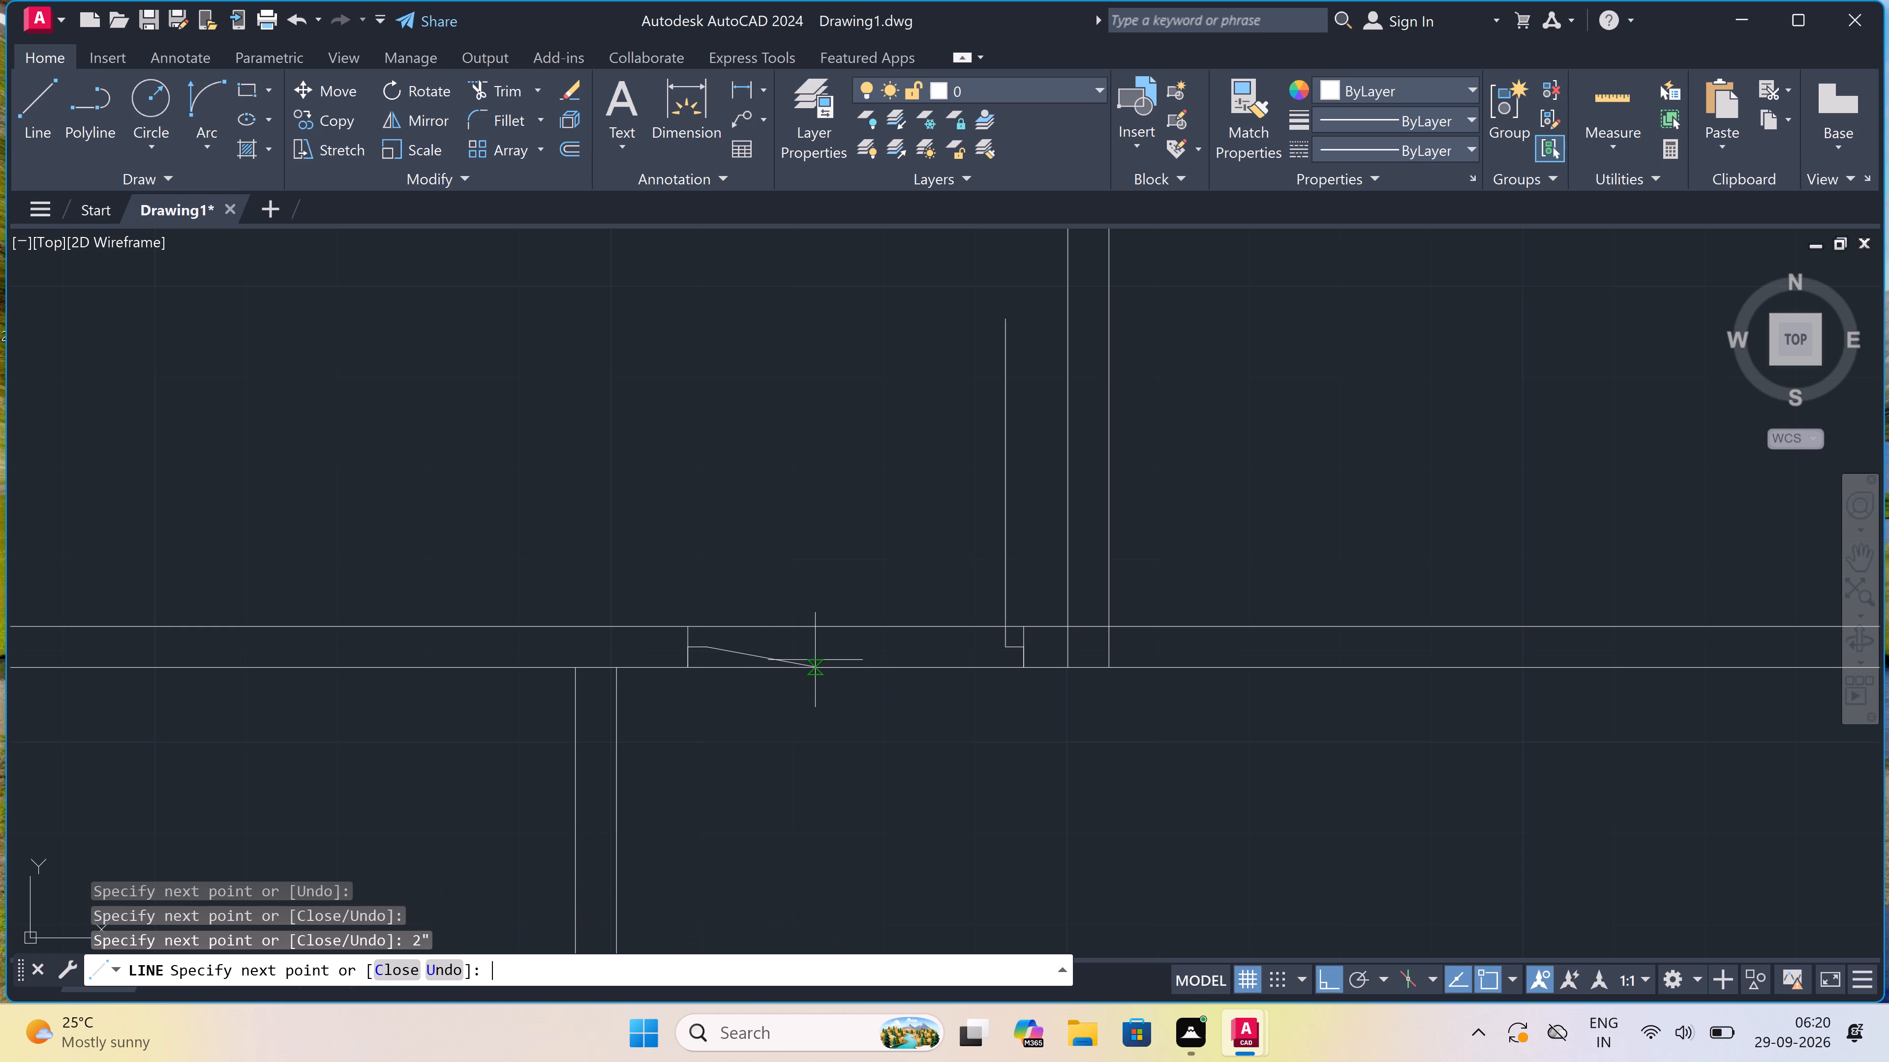
pyautogui.press('Escape')
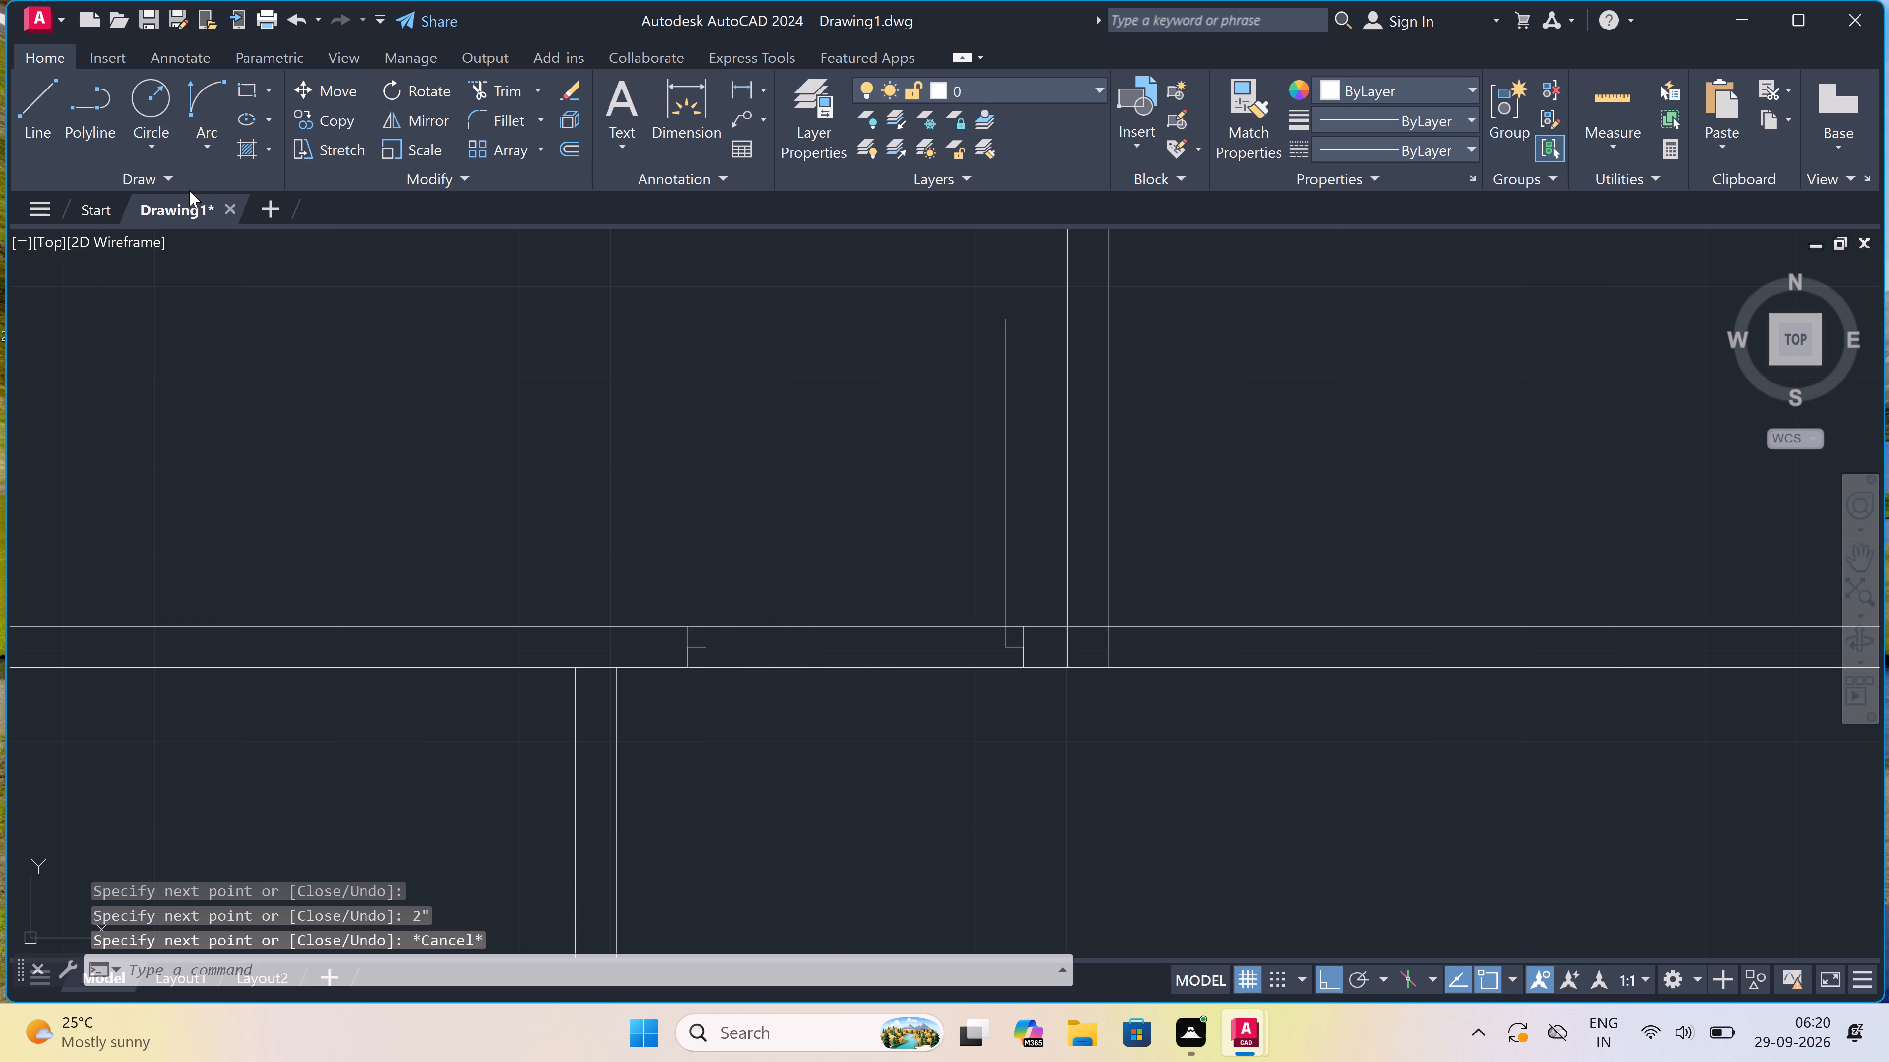
# Draw the door's swing arc from the top of the 3' leaf to the opposite jamb's 2" return, left of the upper-right rooms' partition.
pyautogui.click(206, 102)
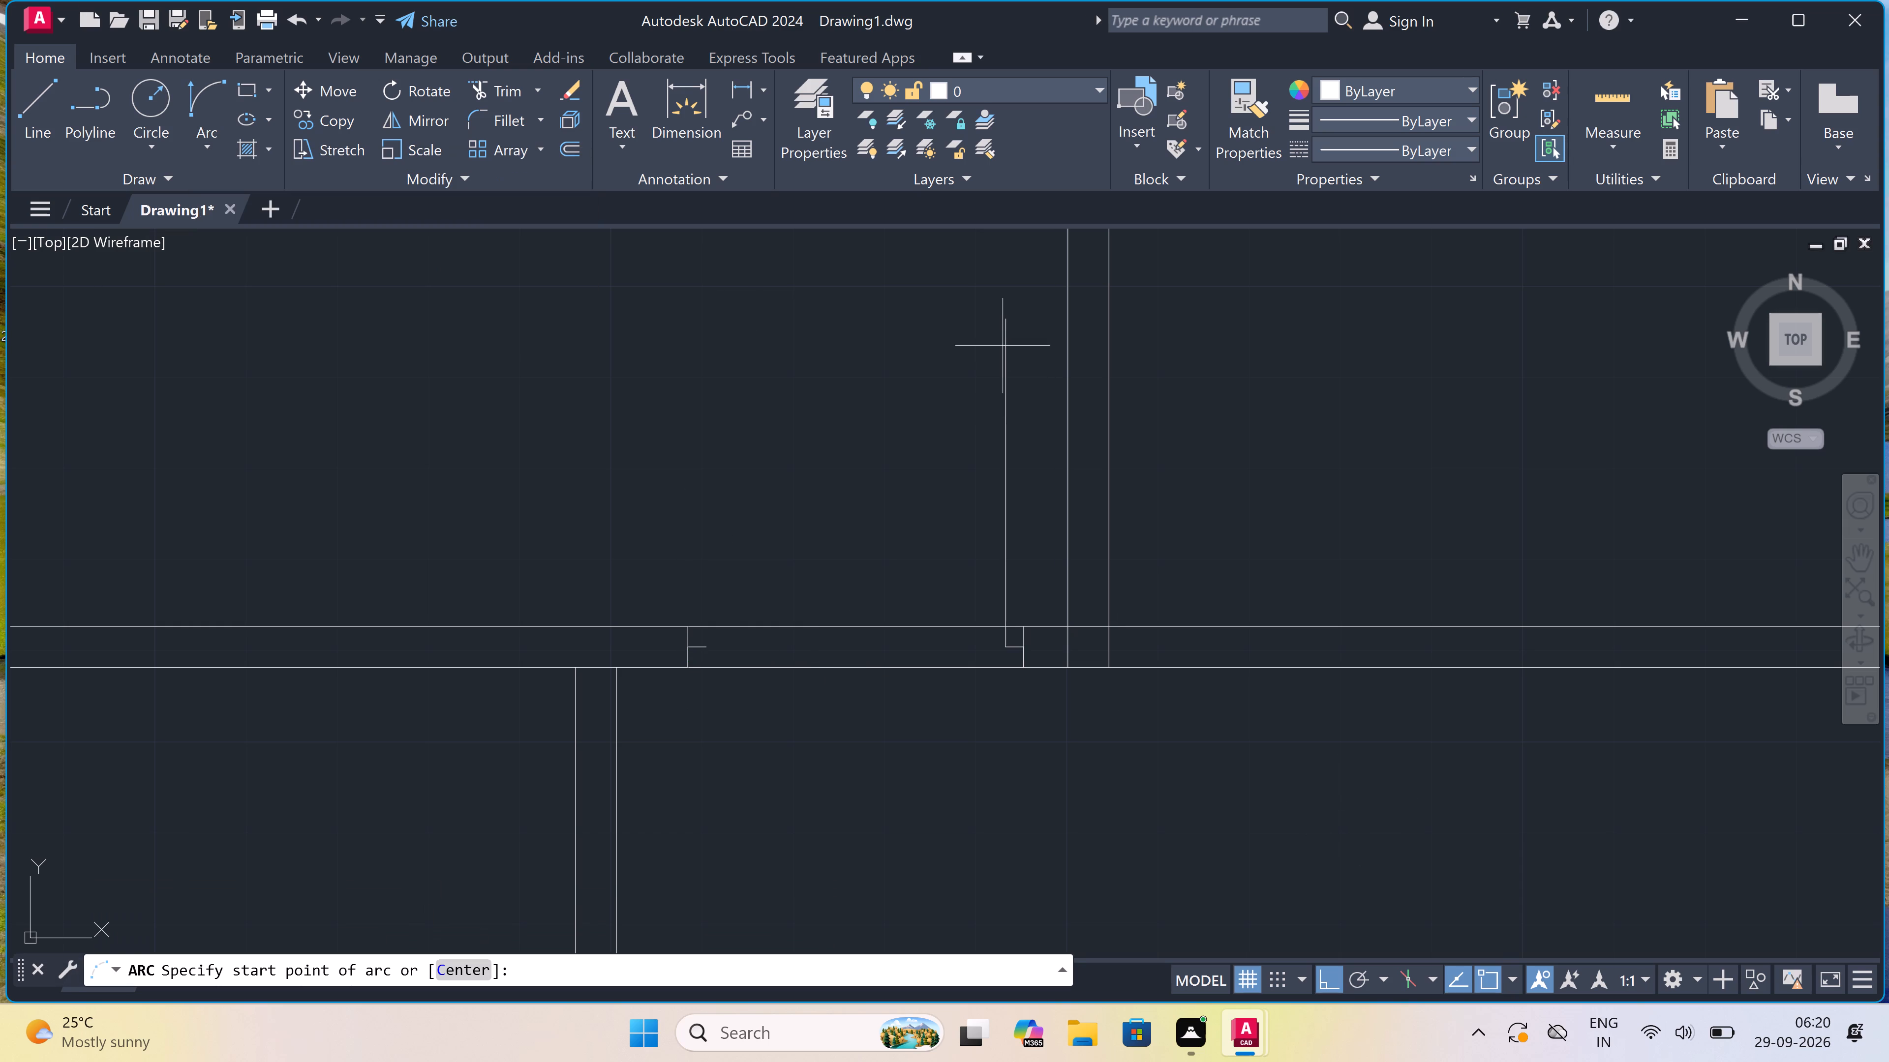
pyautogui.click(1001, 315)
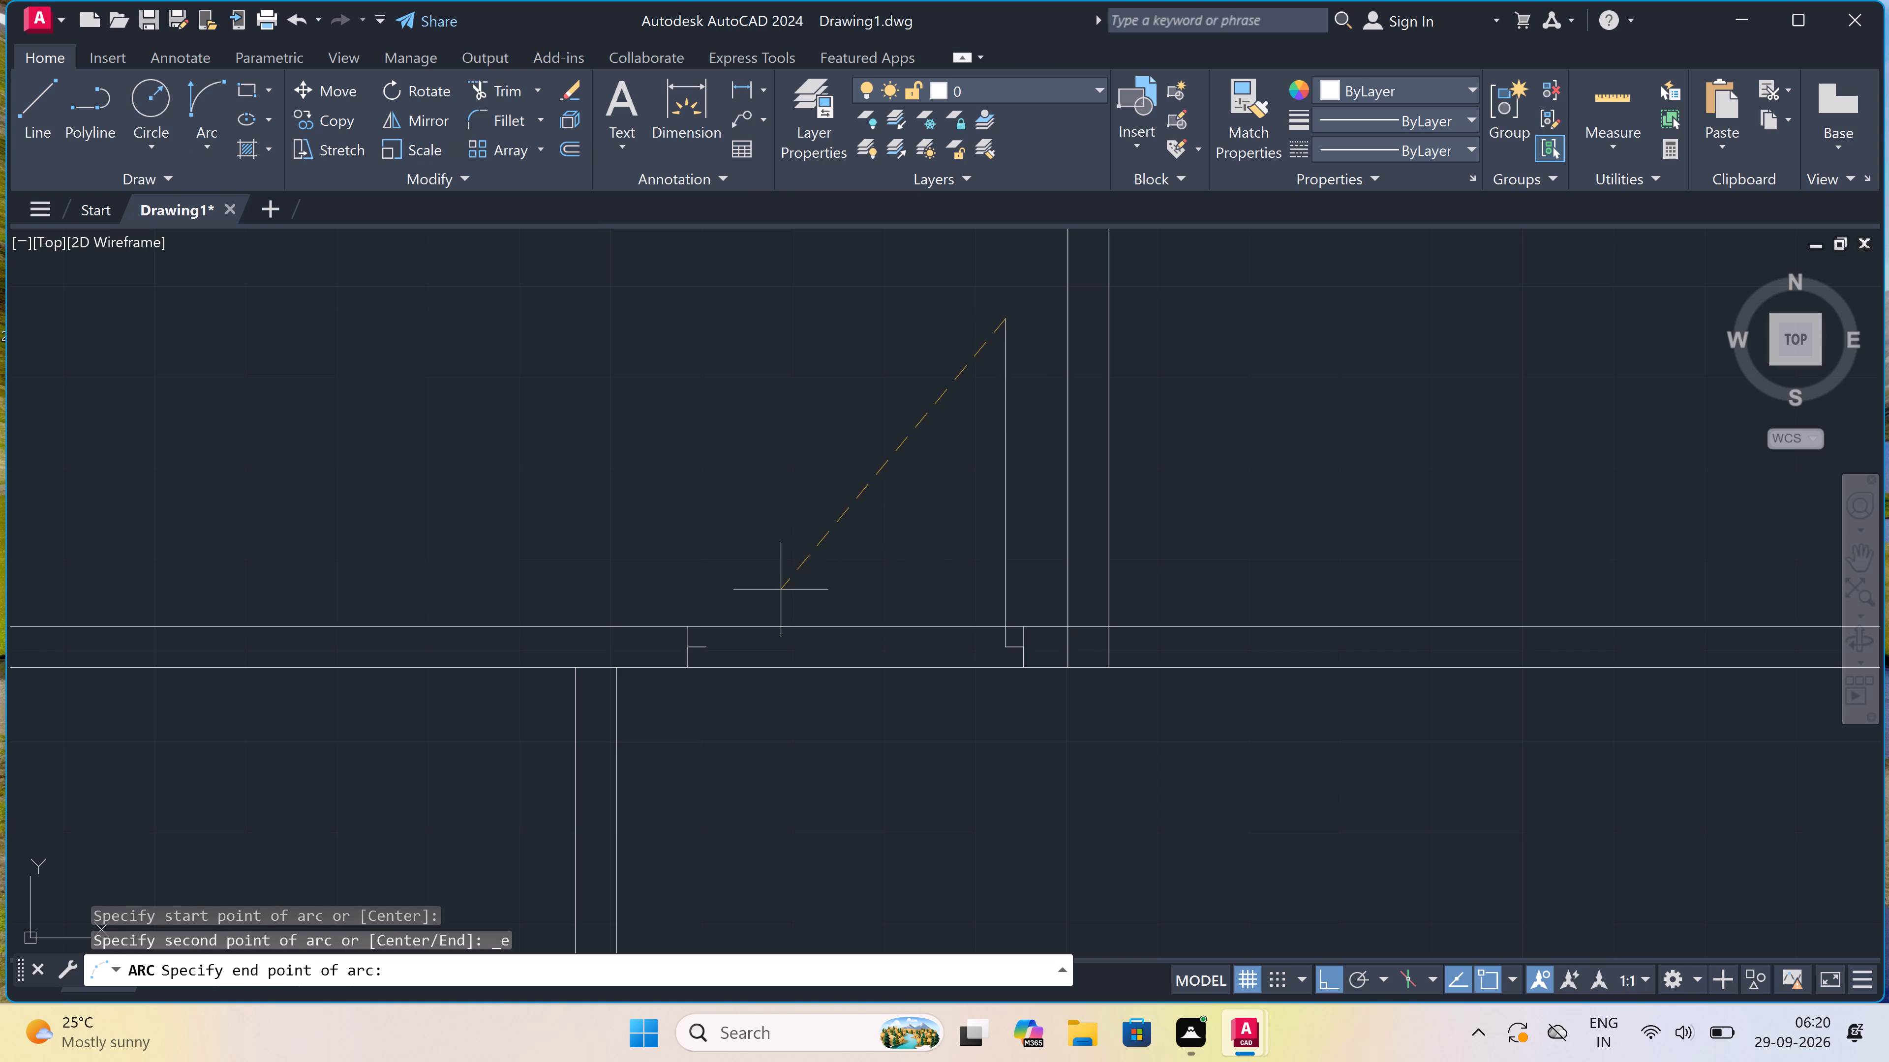
pyautogui.click(710, 648)
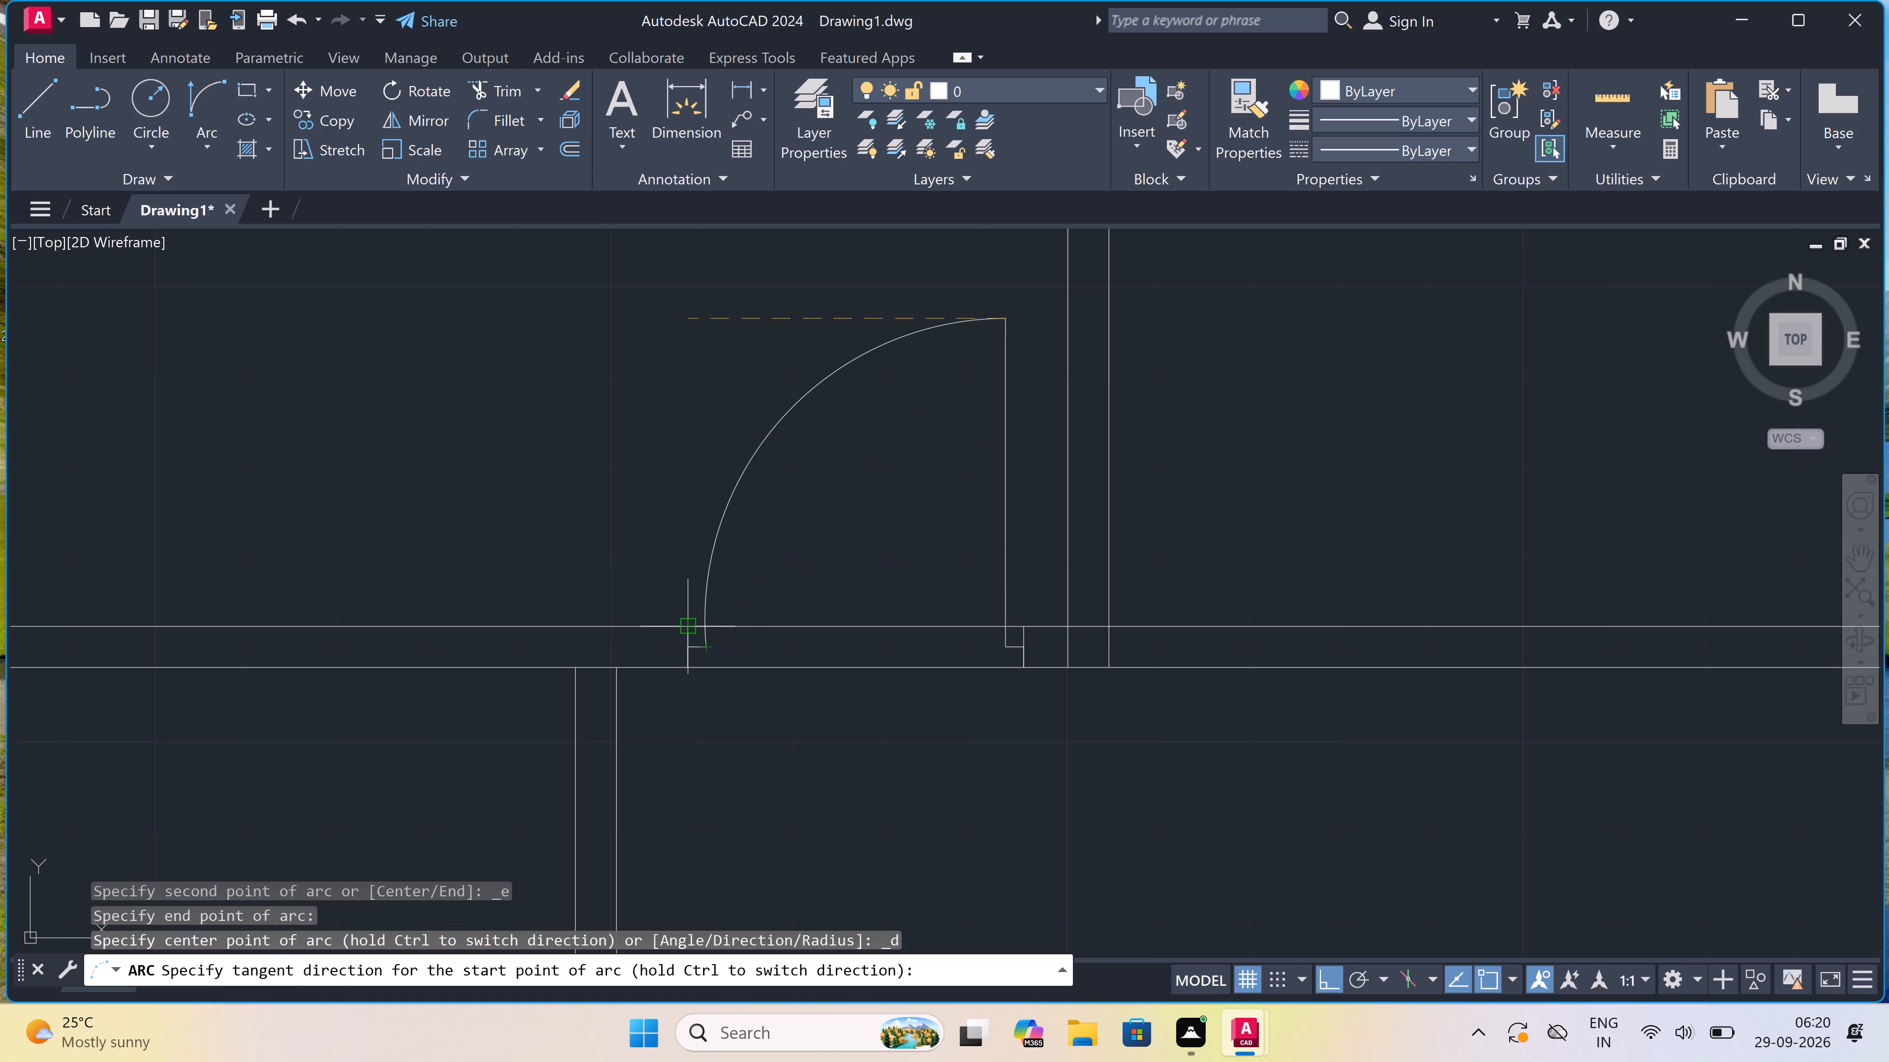
pyautogui.click(604, 527)
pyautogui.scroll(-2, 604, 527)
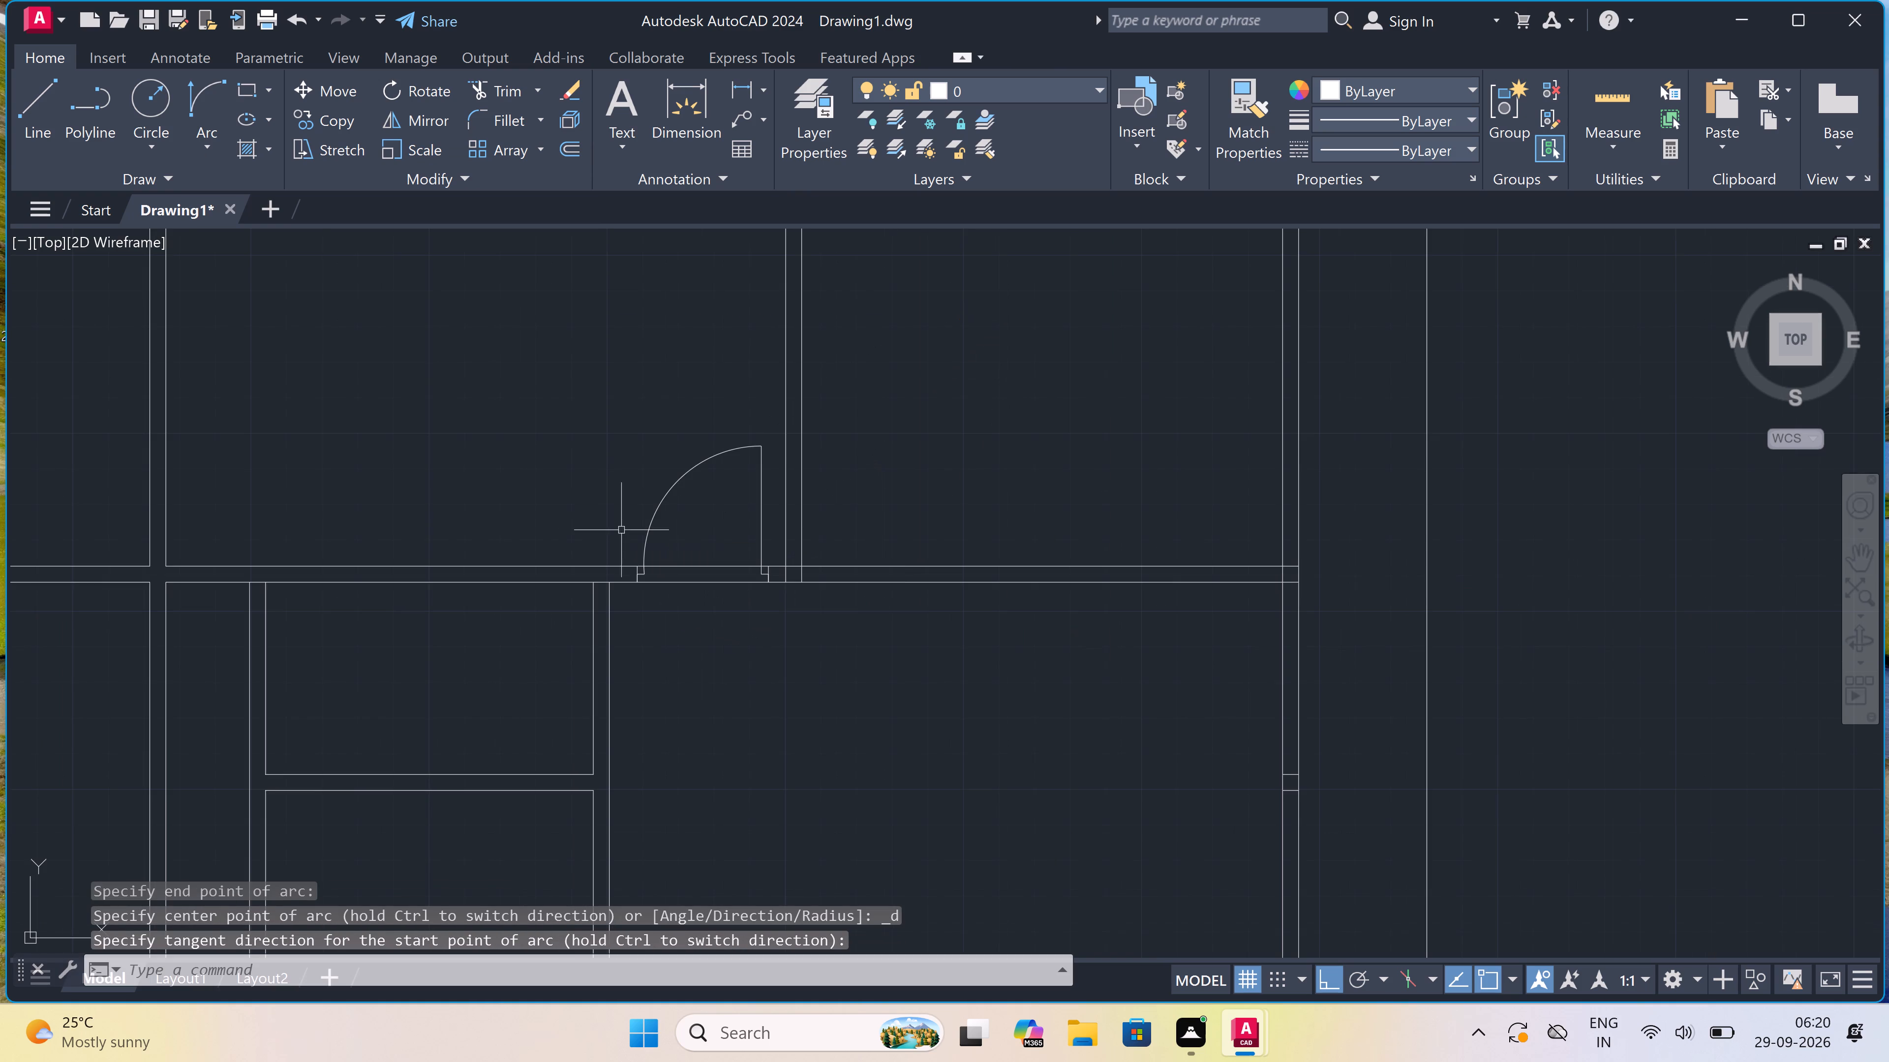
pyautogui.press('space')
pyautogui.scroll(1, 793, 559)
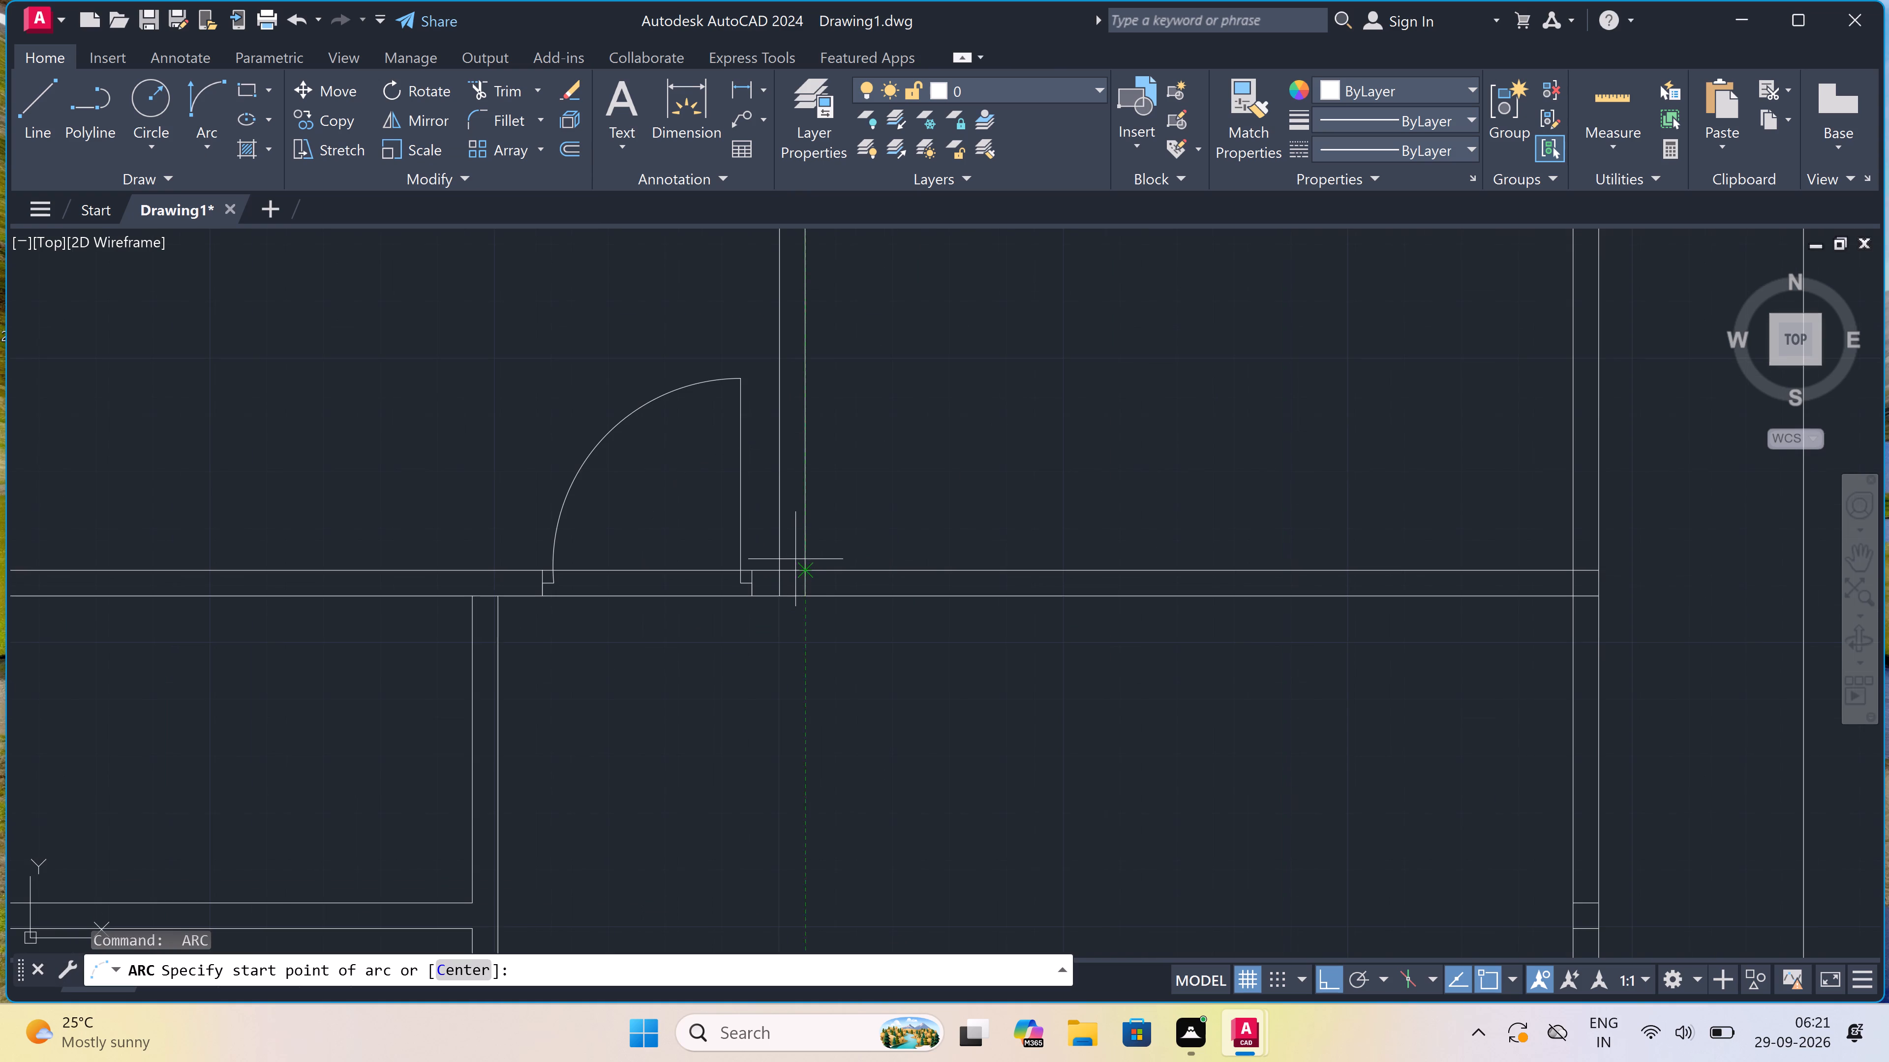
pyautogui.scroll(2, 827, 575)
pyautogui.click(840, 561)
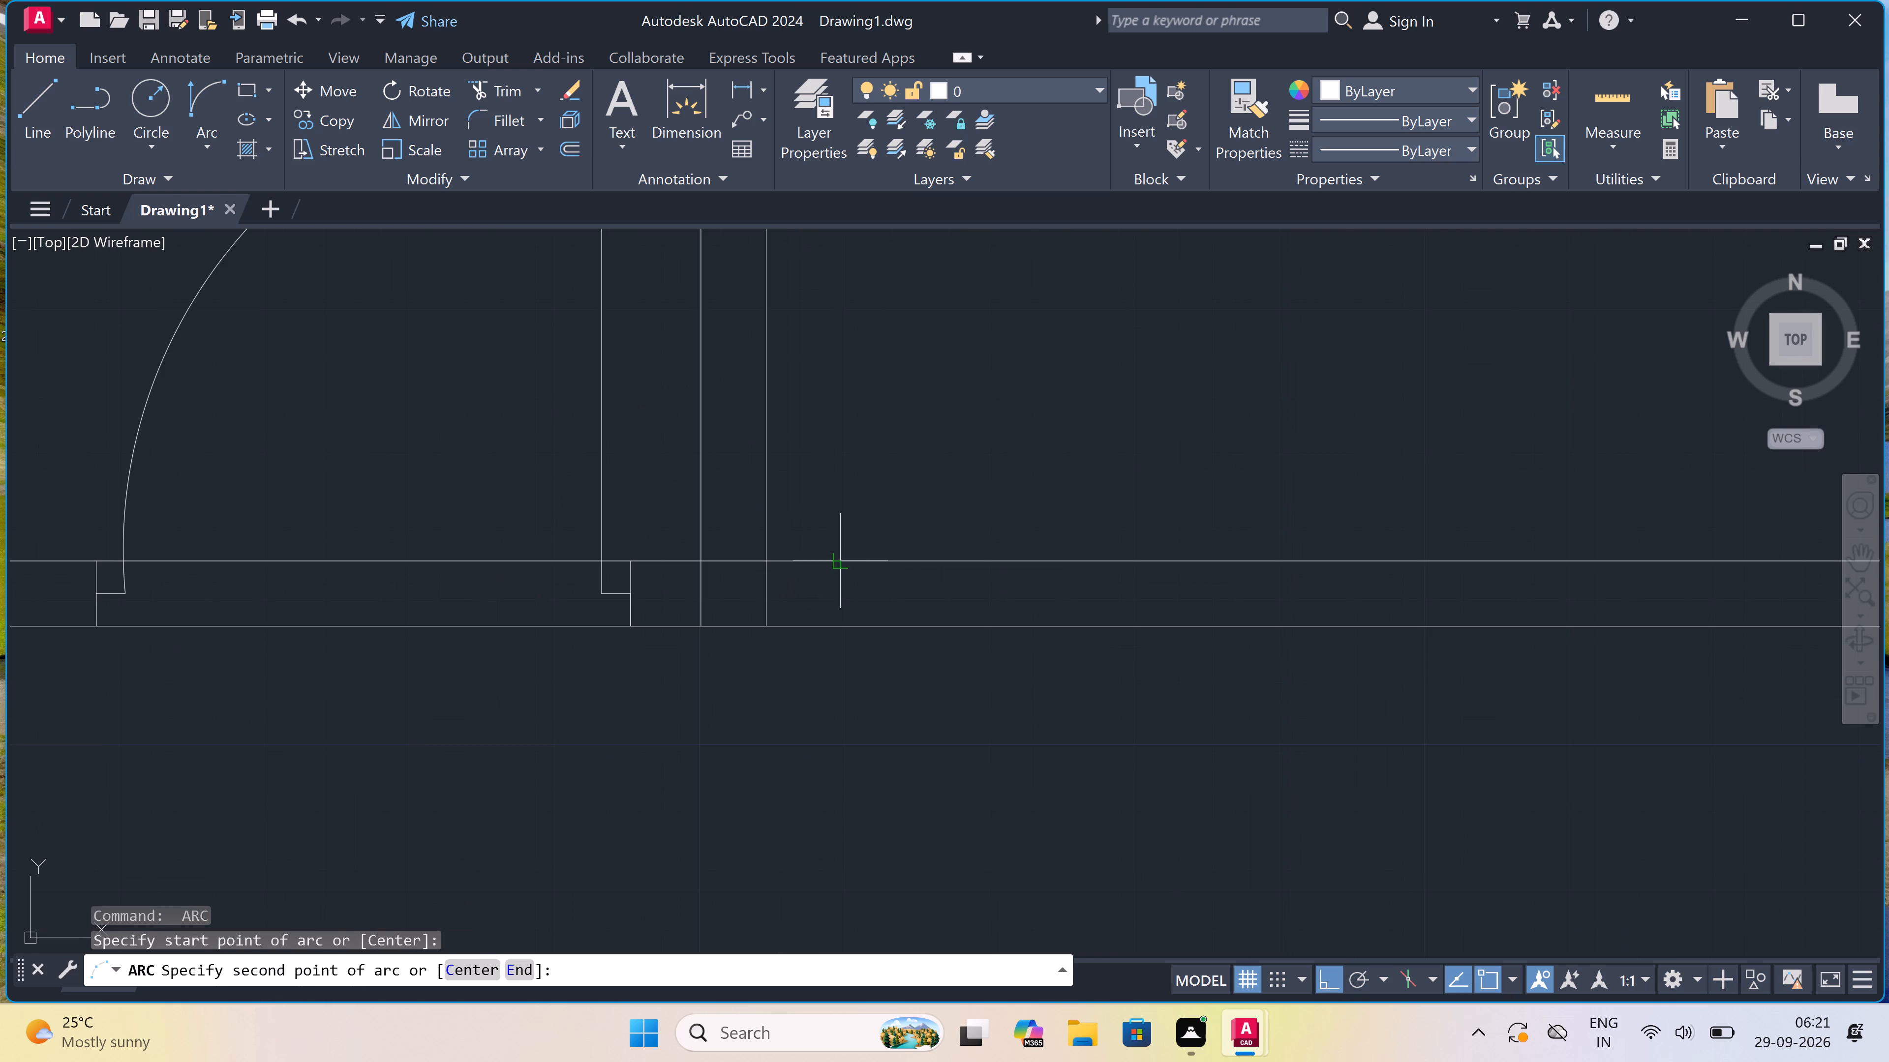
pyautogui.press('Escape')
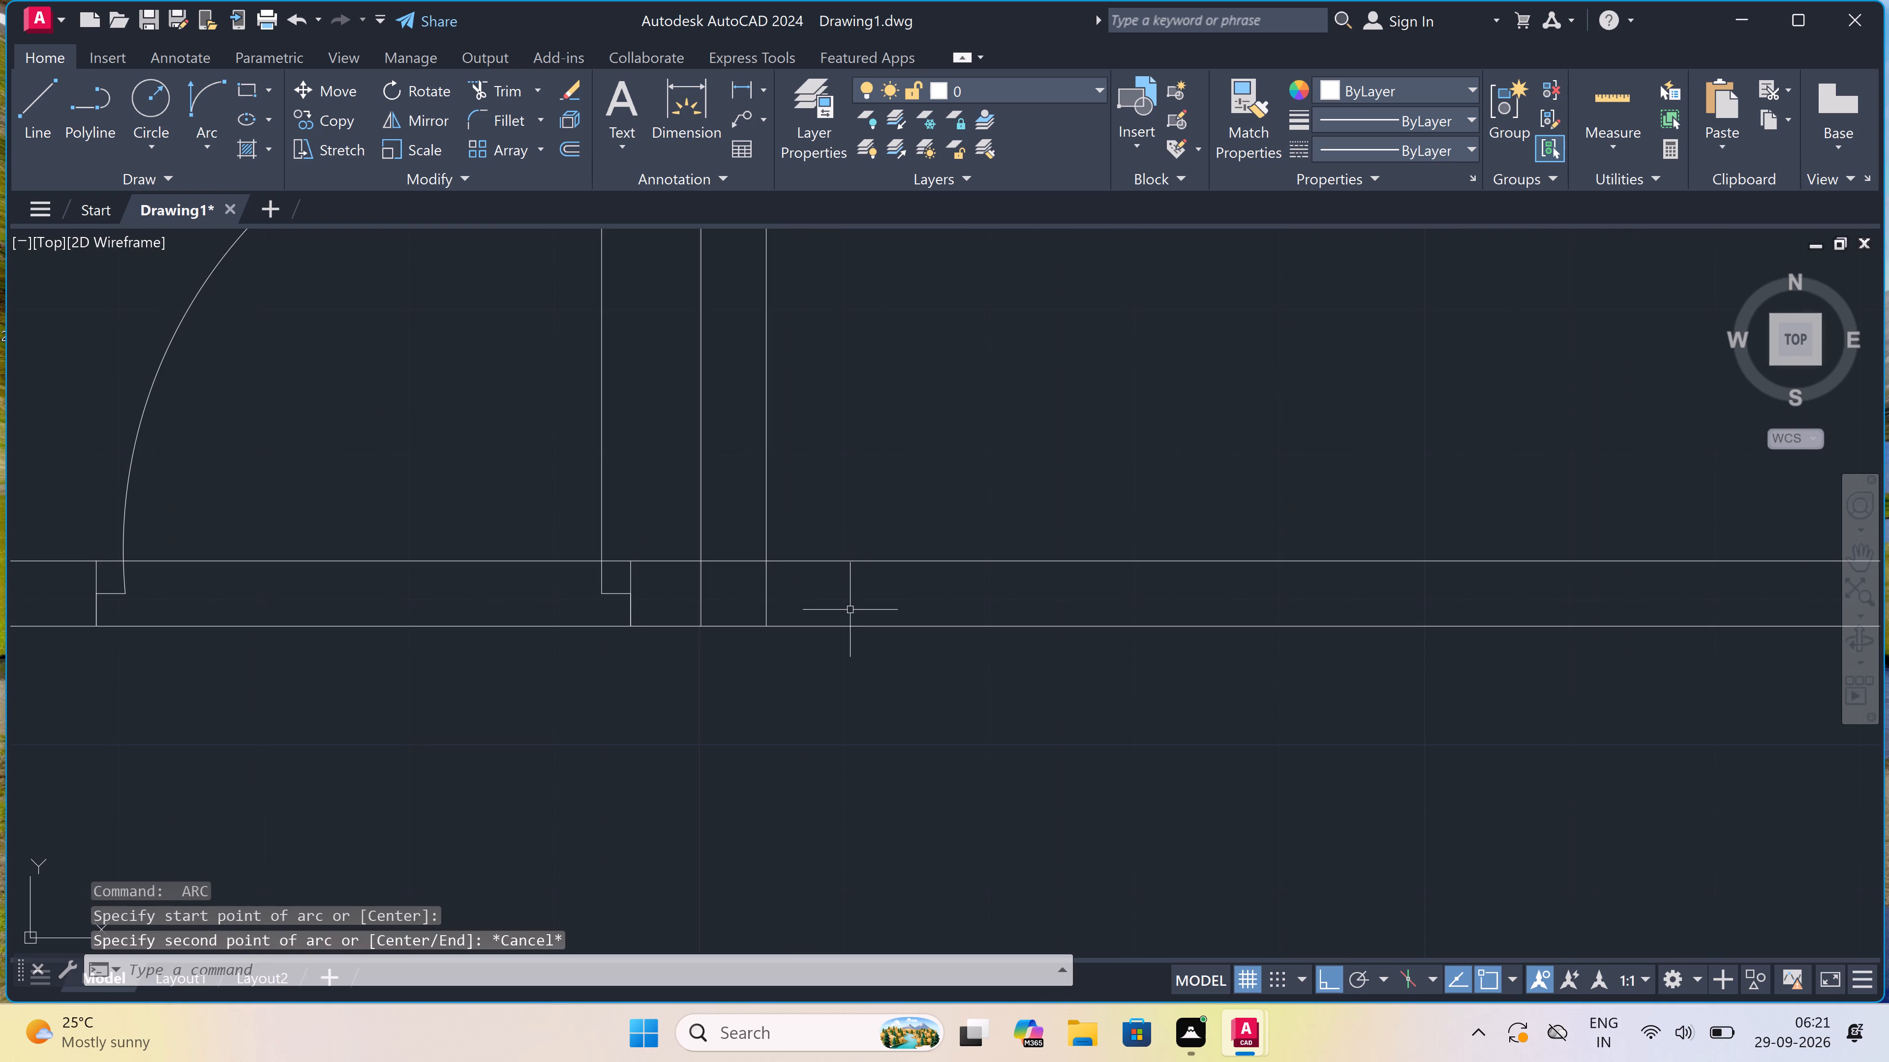
# Draw a door jamb across the horizontal wall just right of the upper-right rooms' partition, with a 2" return and a 3' door leaf upward.
pyautogui.write('l')
pyautogui.press('space')
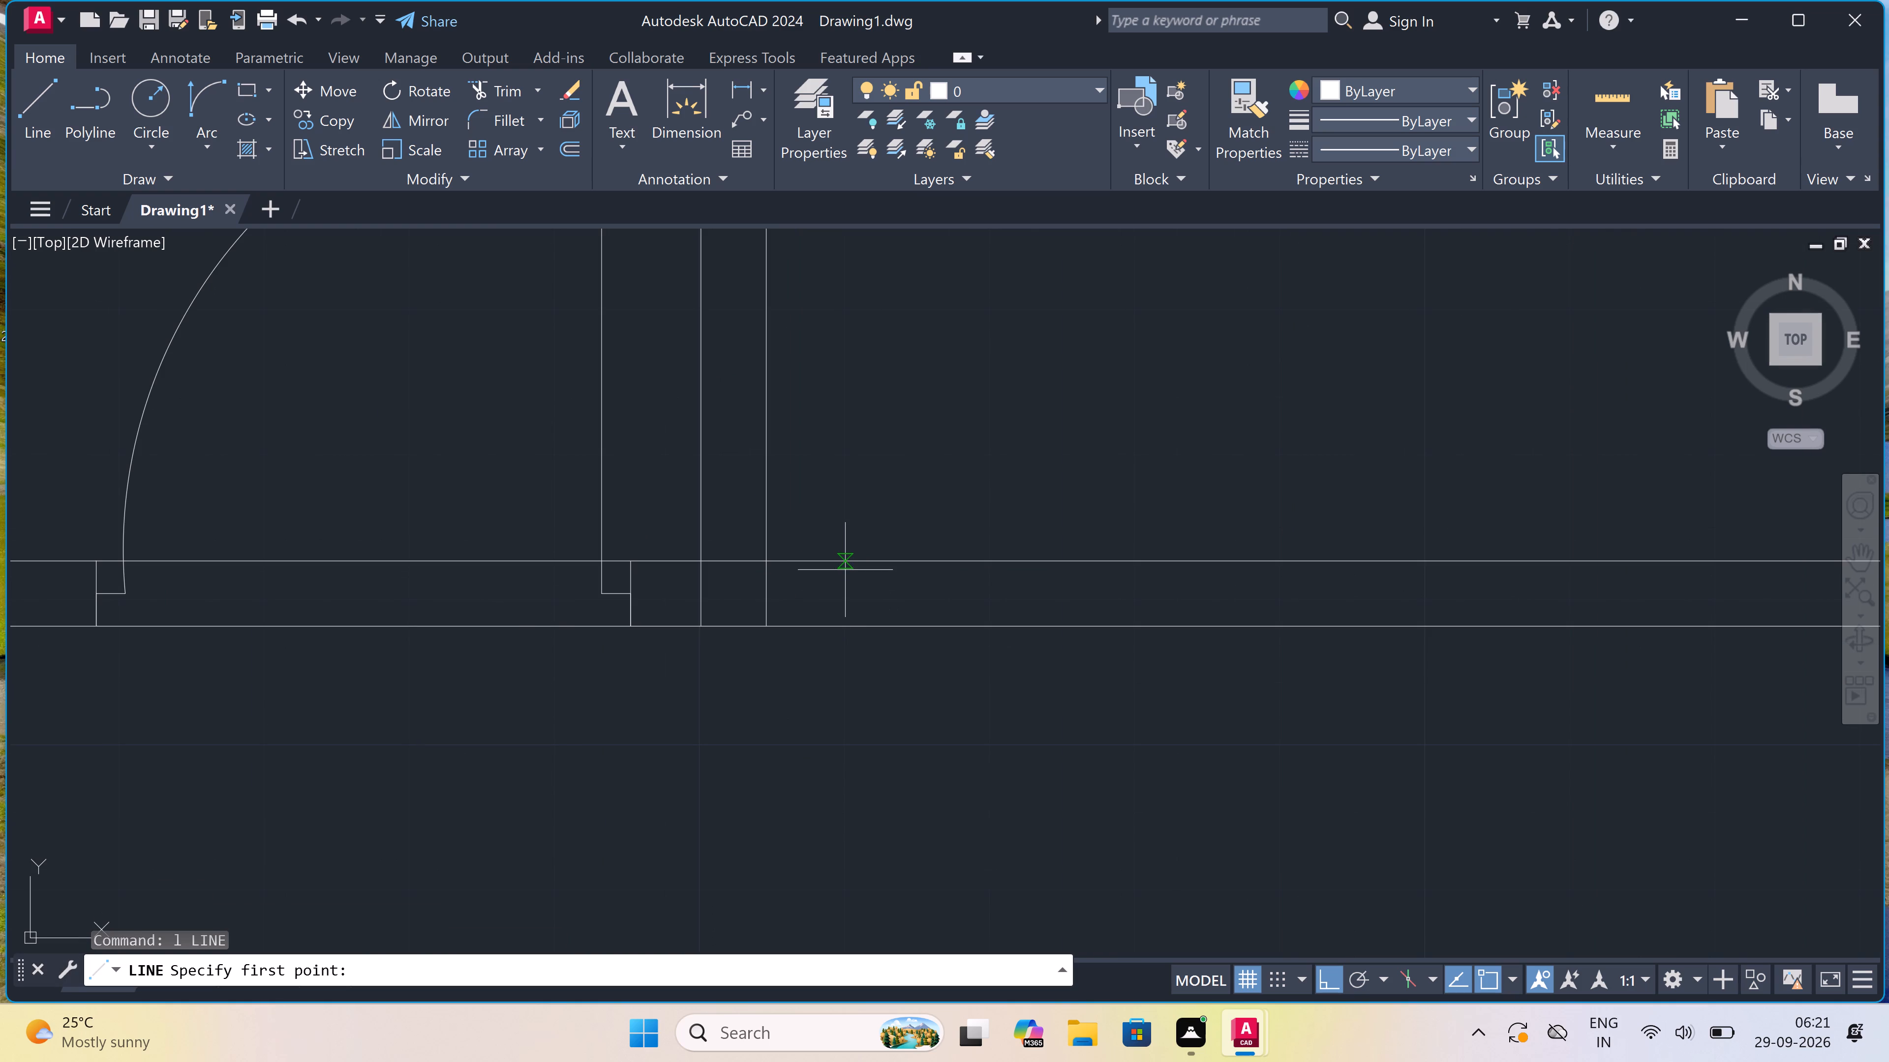
pyautogui.click(845, 563)
pyautogui.click(843, 618)
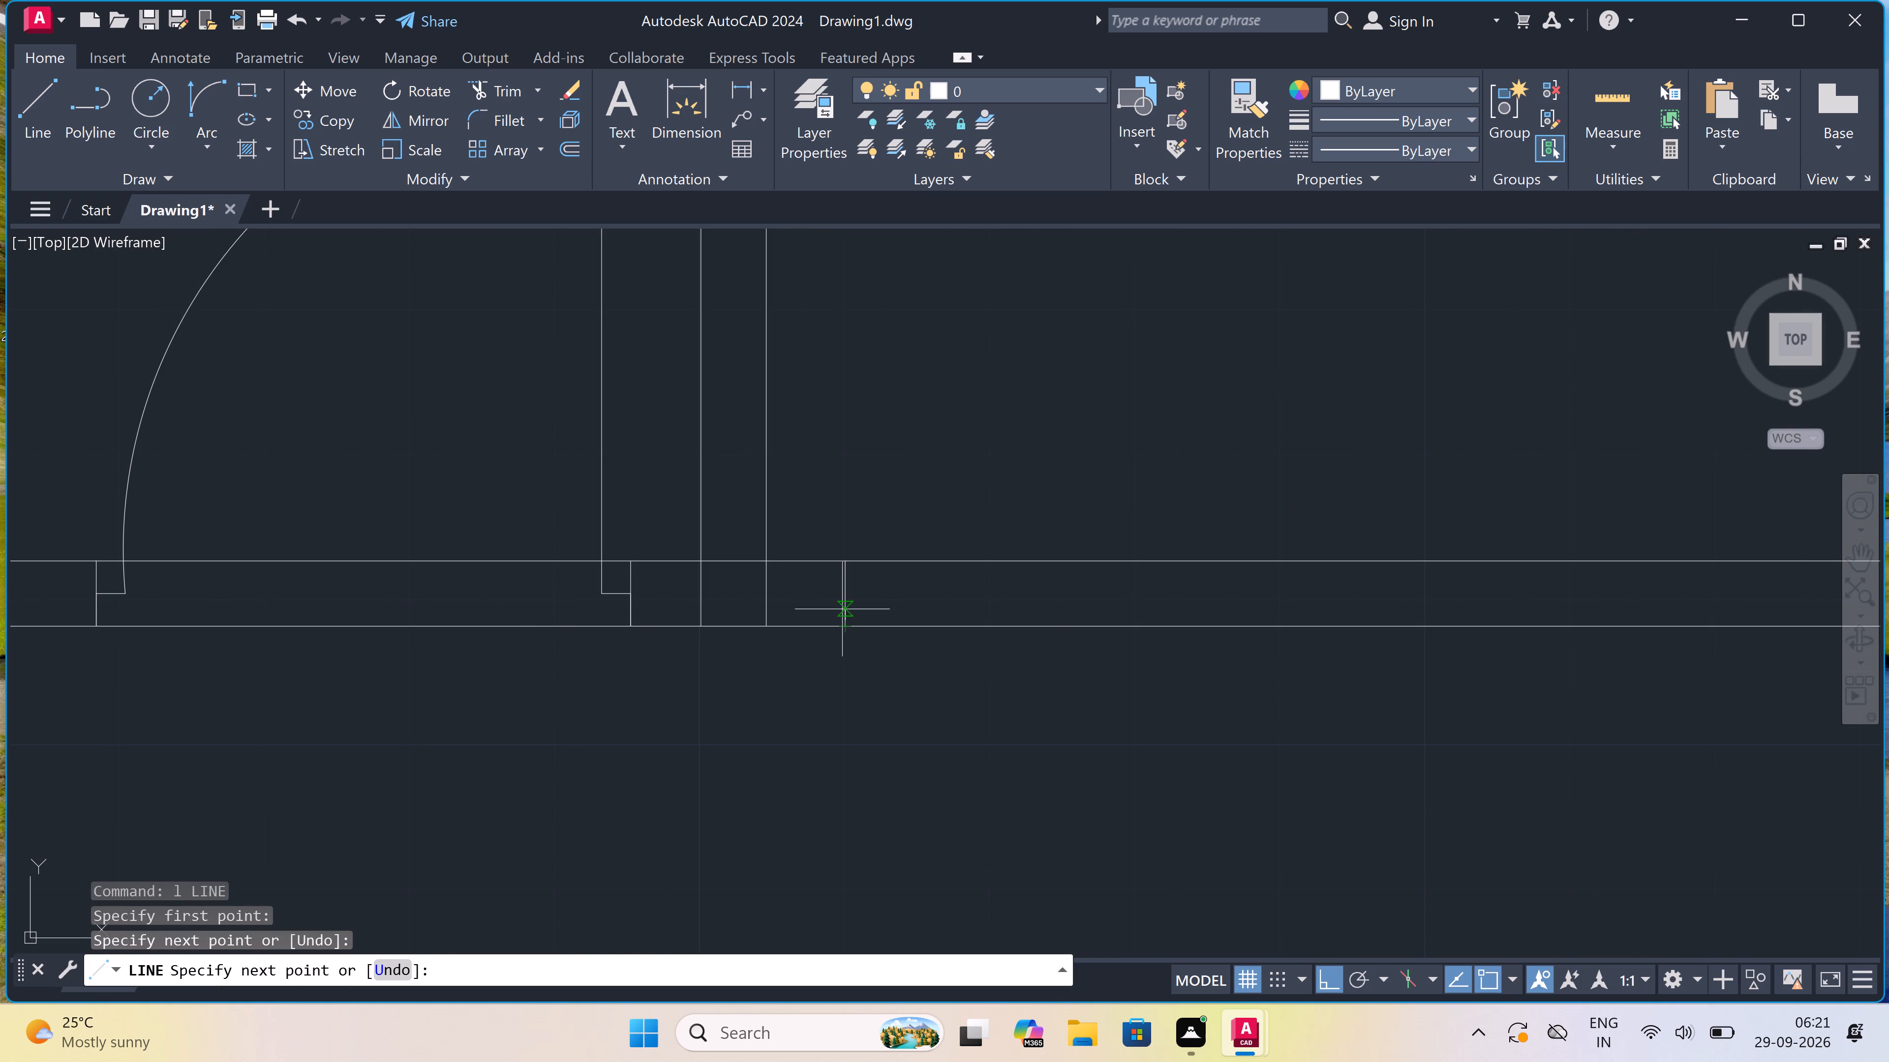
pyautogui.click(846, 591)
pyautogui.write('2"')
pyautogui.press('space')
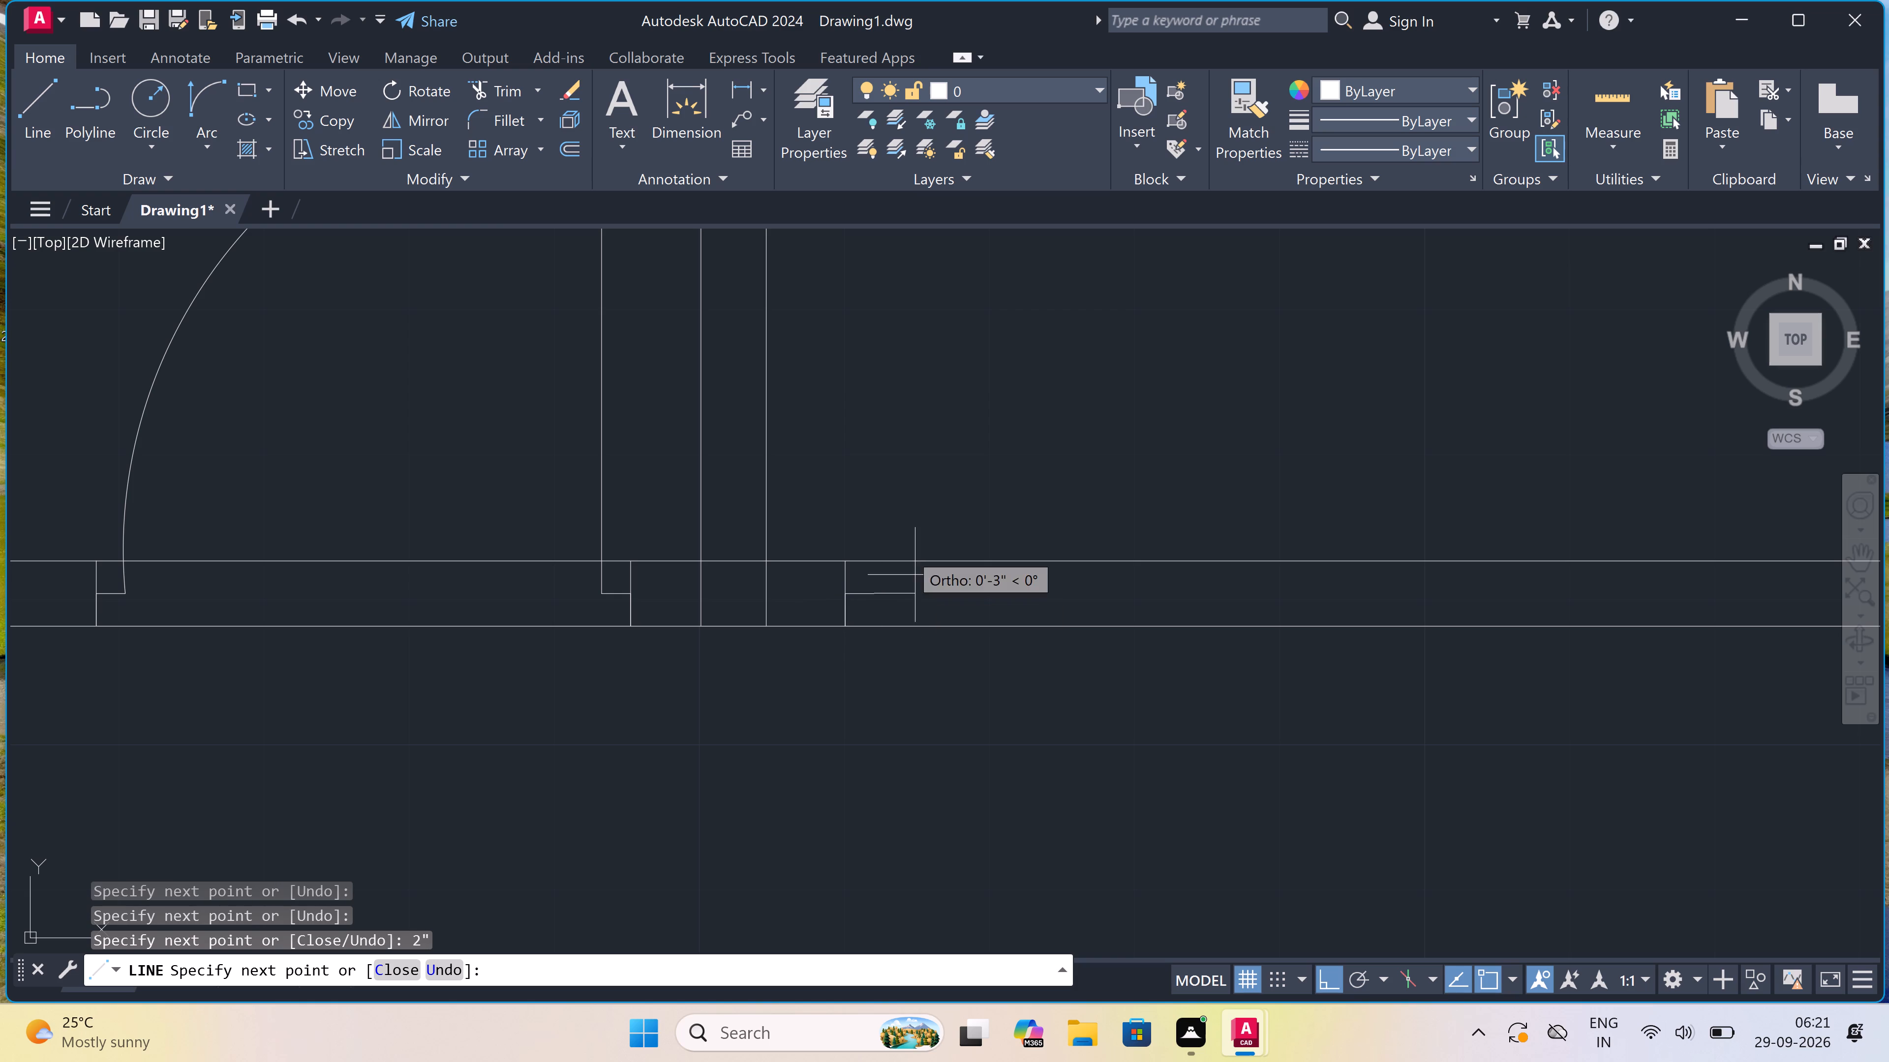
pyautogui.press('3')
pyautogui.write("'")
pyautogui.press('space')
pyautogui.press('Escape')
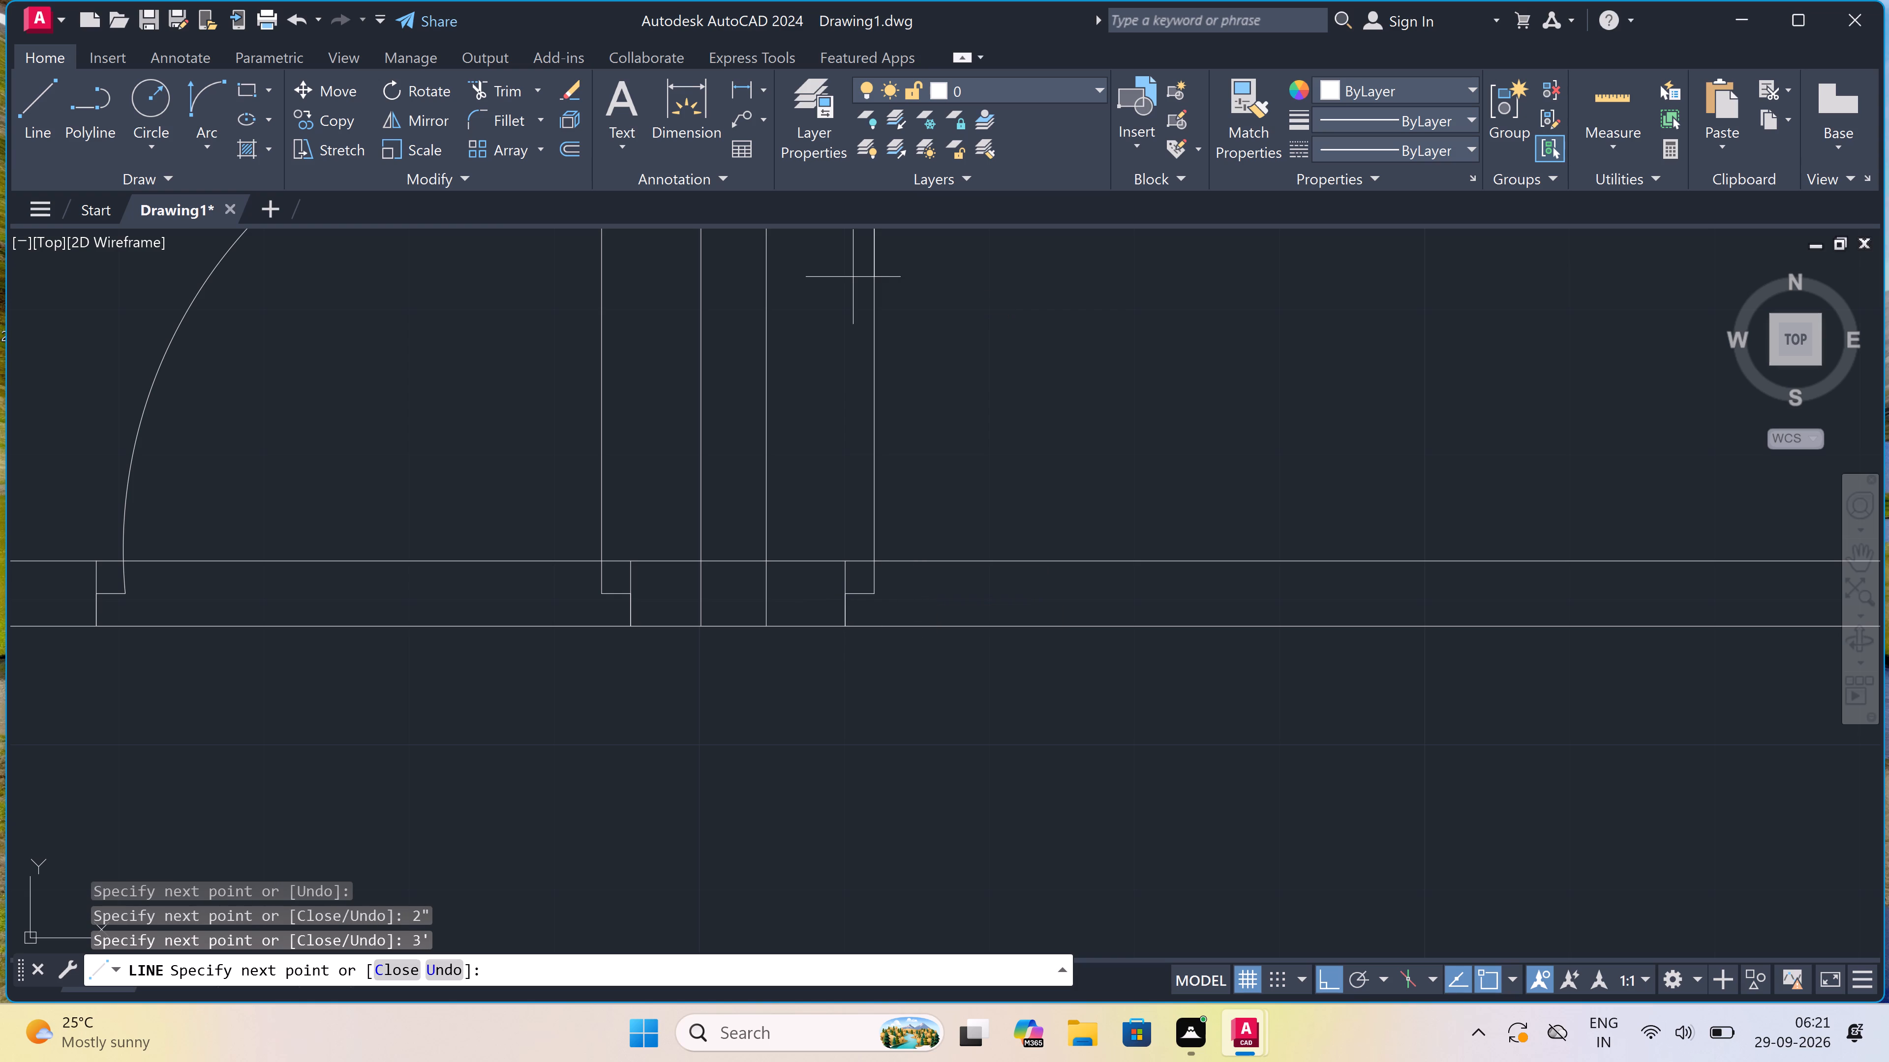
# Draw the opposite door jamb across the same wall farther right, with a 2" return from its midpoint toward the door leaf.
pyautogui.scroll(-3, 1158, 501)
pyautogui.press('space')
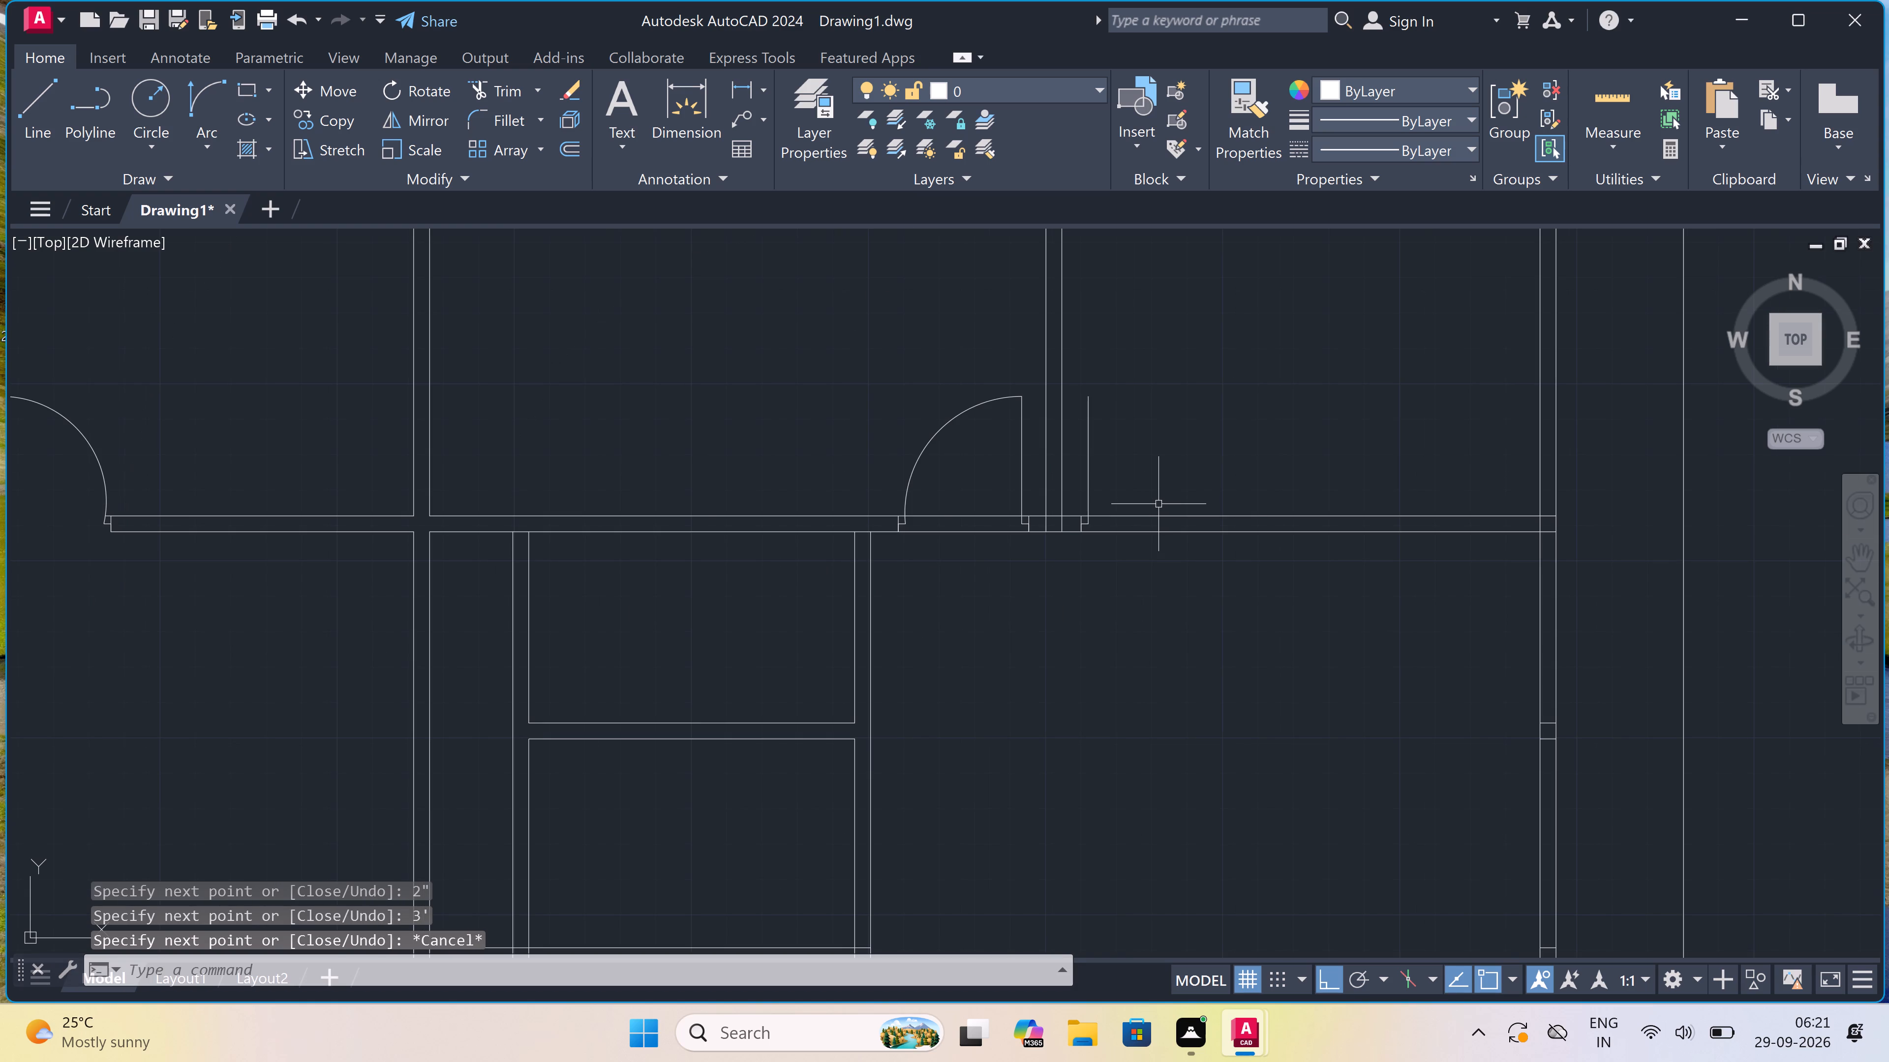
pyautogui.scroll(1, 1214, 512)
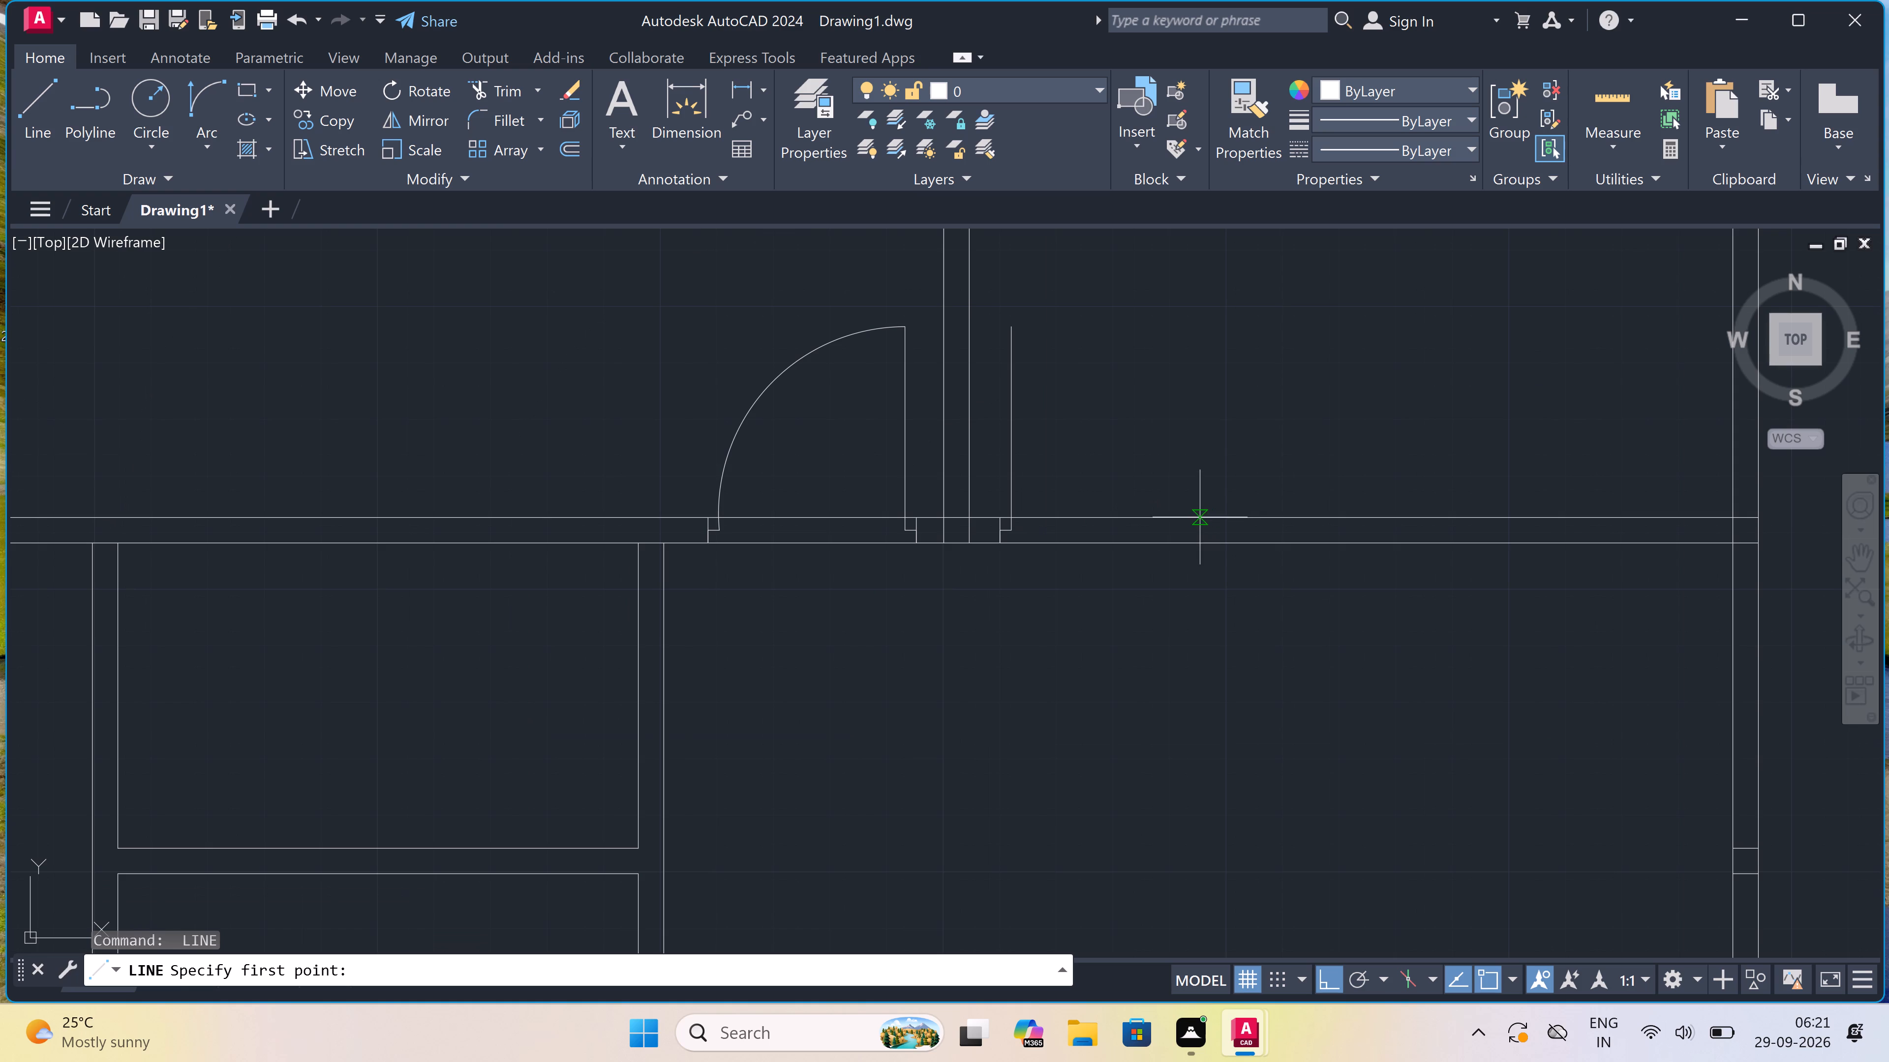
pyautogui.click(1200, 517)
pyautogui.scroll(3, 1196, 542)
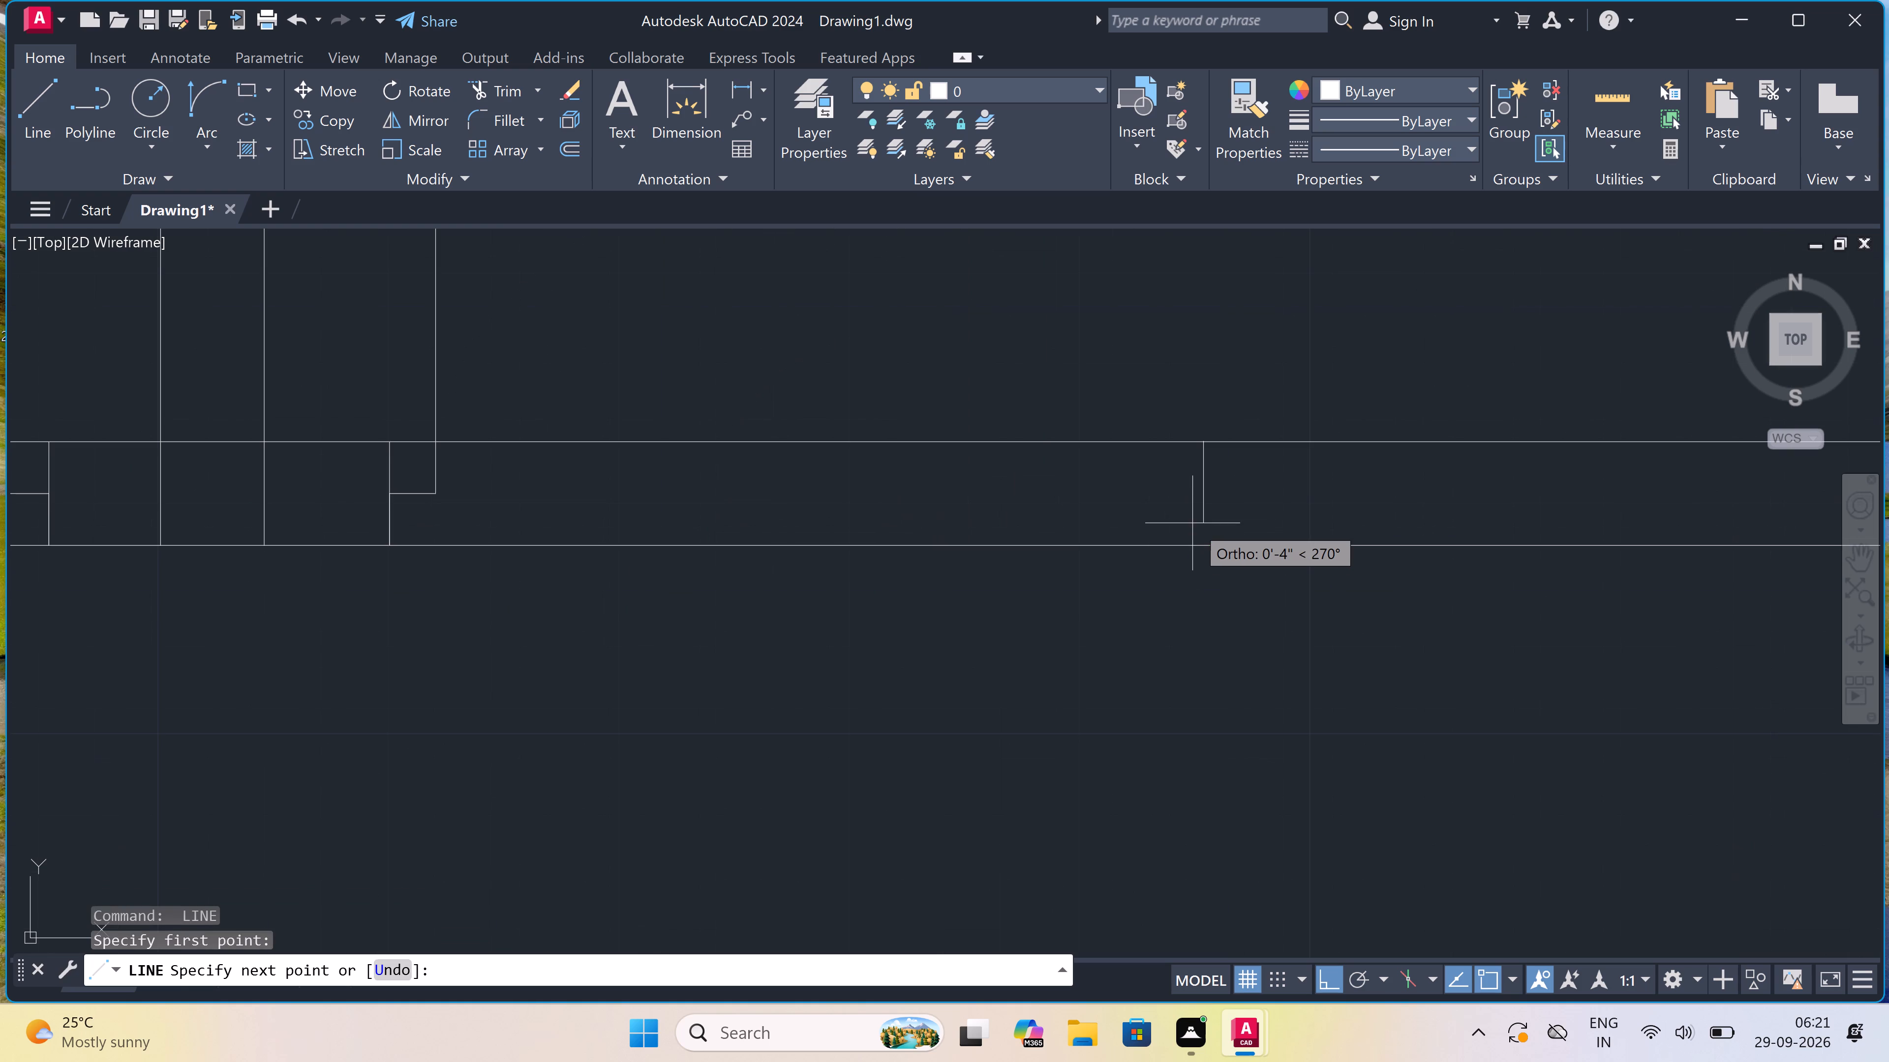
pyautogui.click(1208, 552)
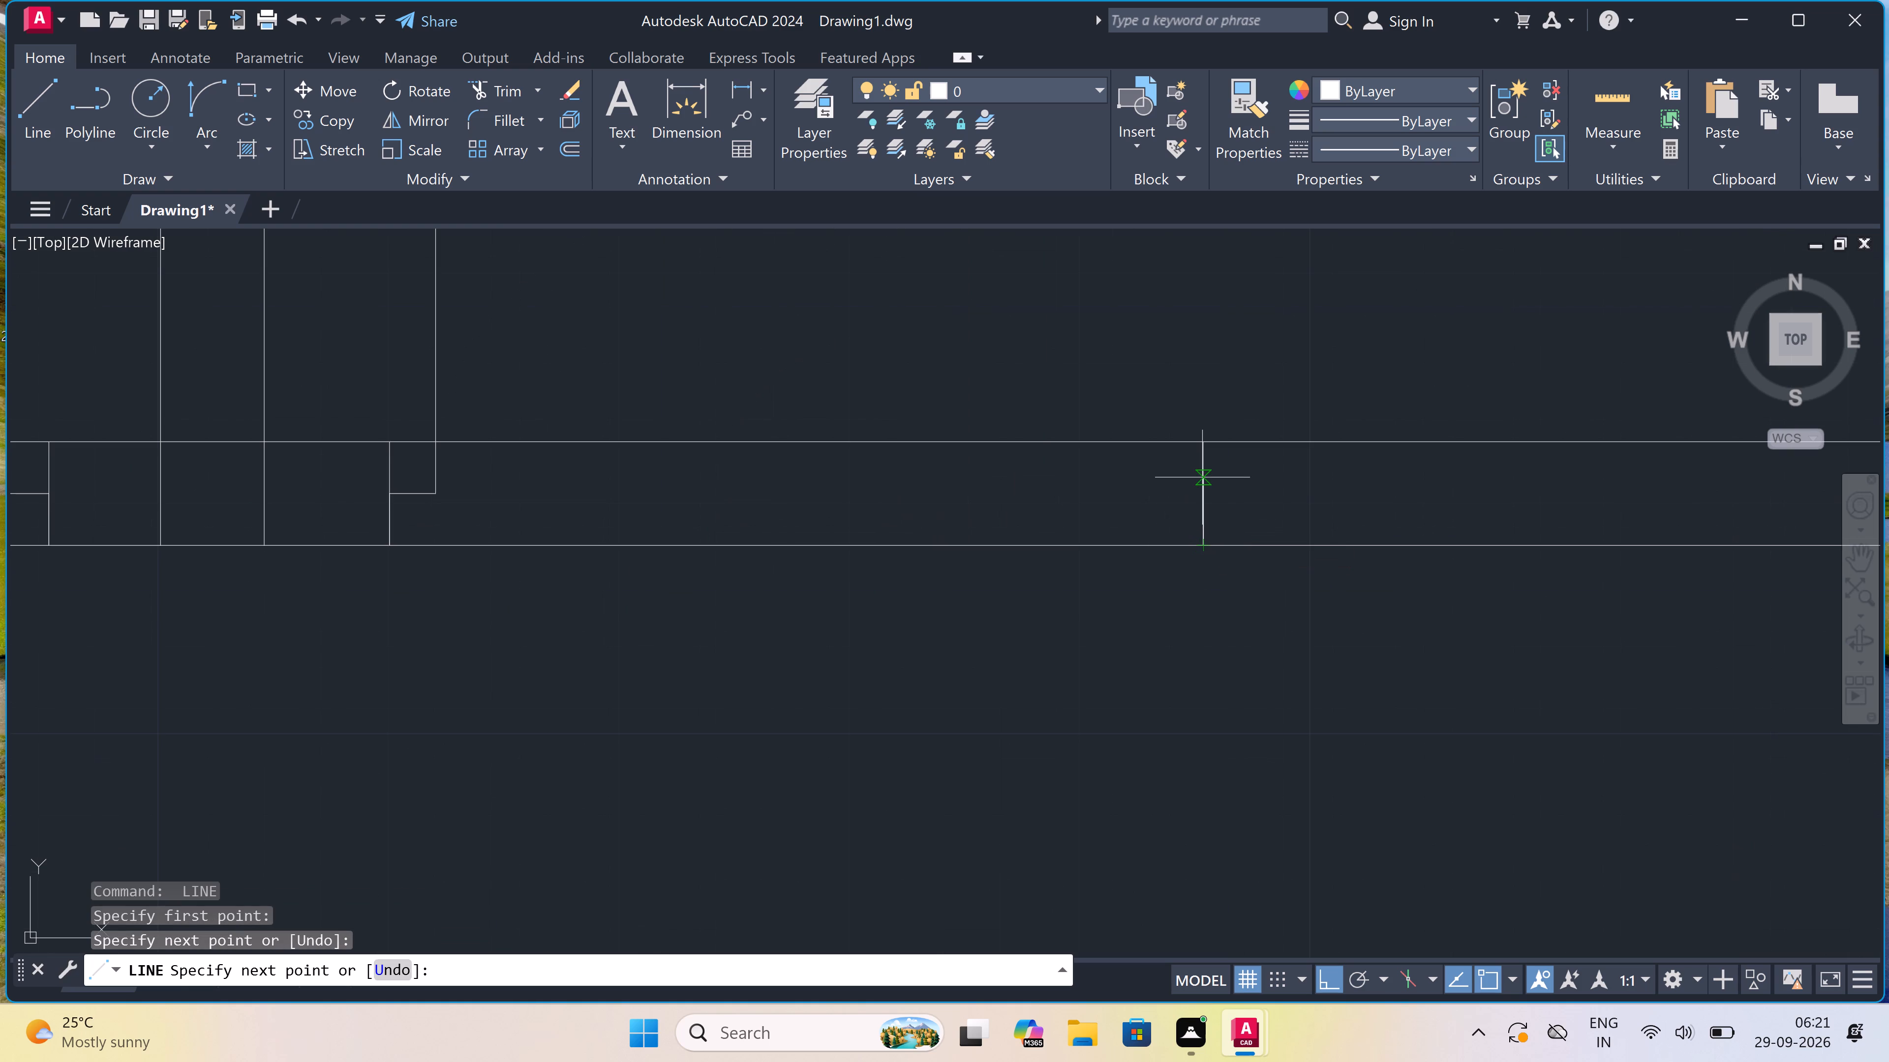
pyautogui.click(1205, 495)
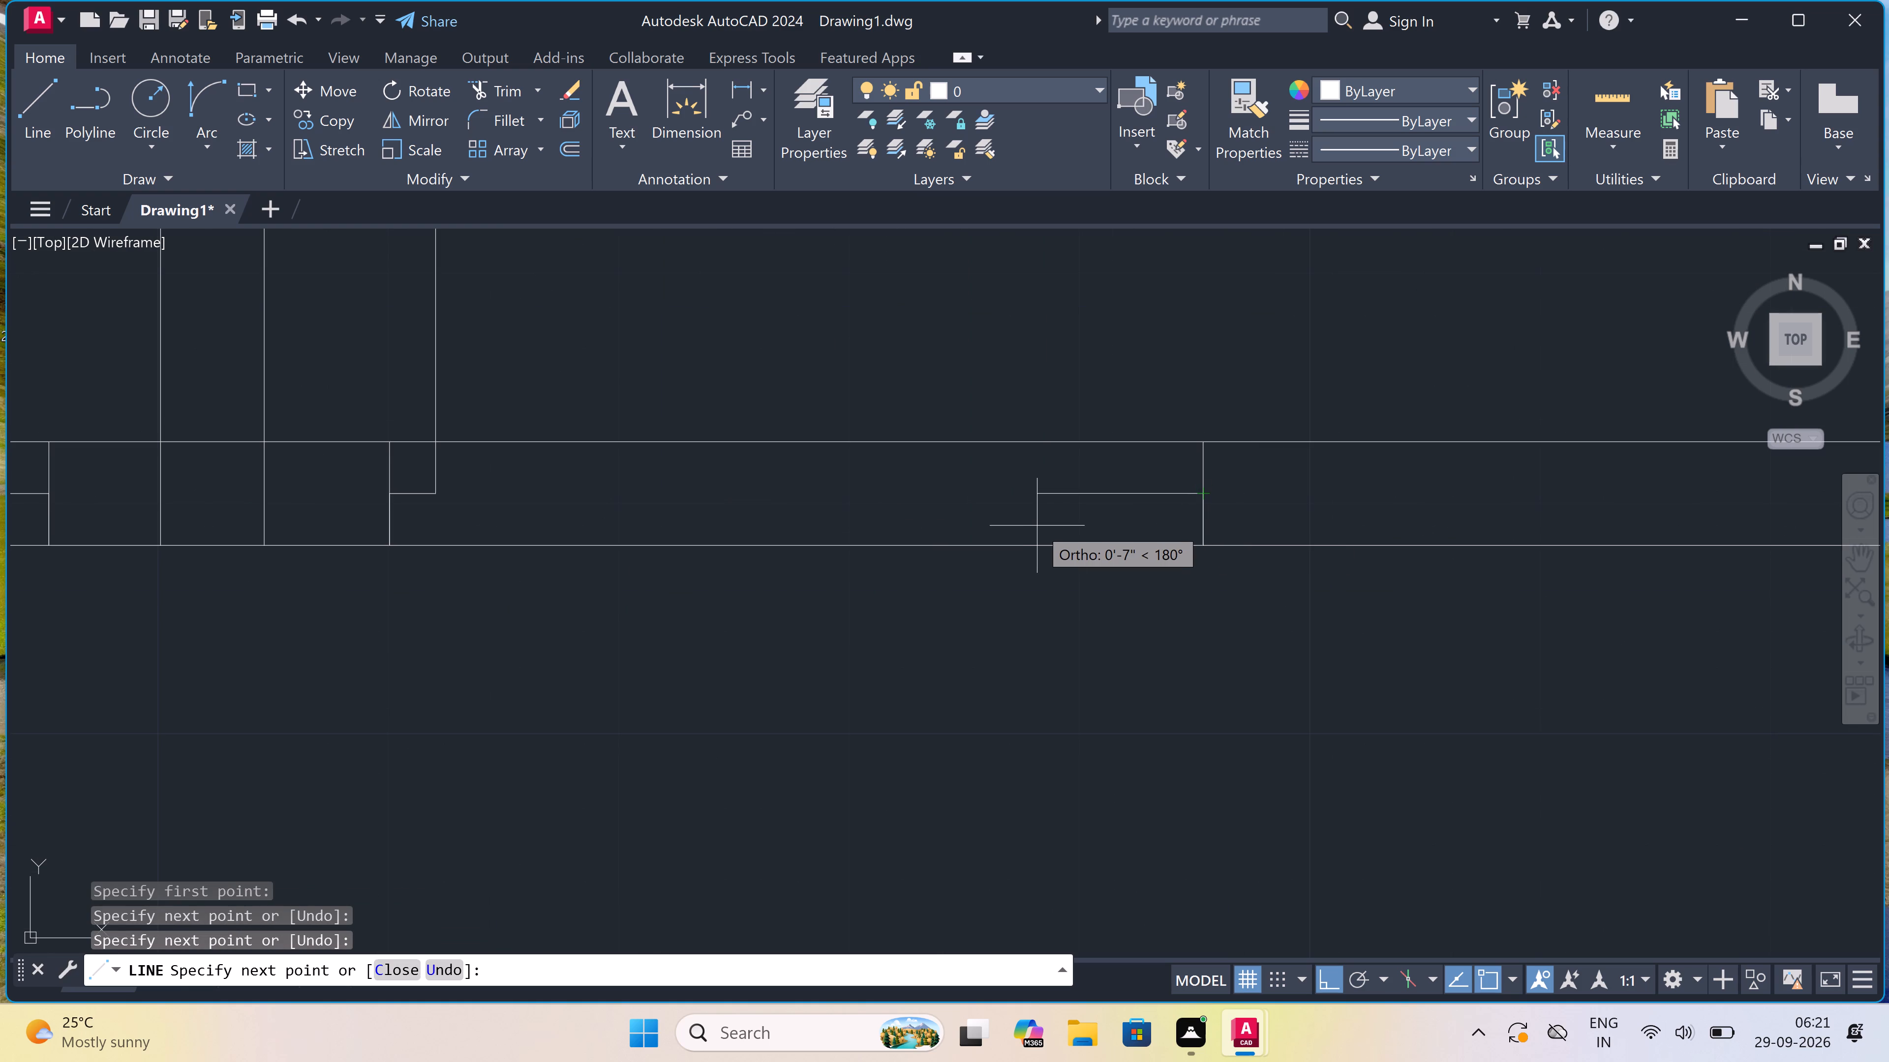
pyautogui.press('3')
pyautogui.press('BackSpace')
pyautogui.write('2"')
pyautogui.press('space')
pyautogui.press('Escape')
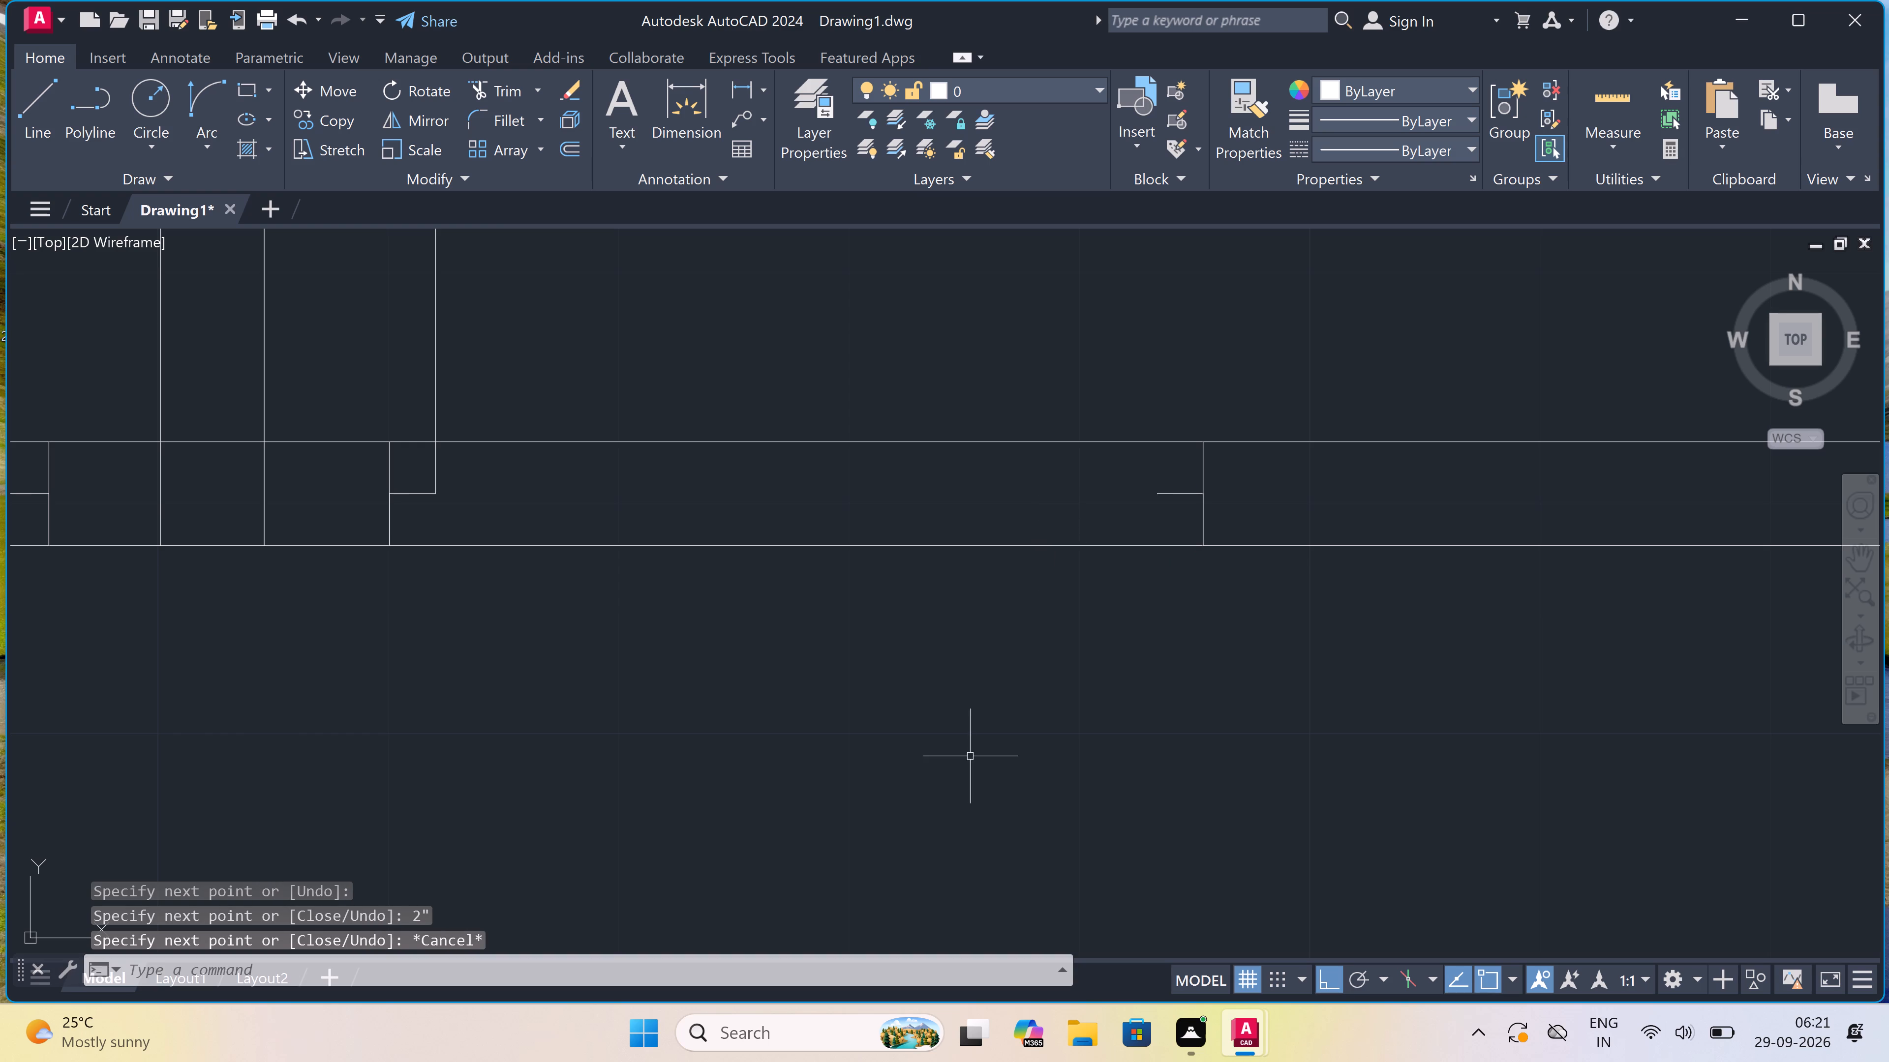
# Draw the right-hand door's swing arc from the top of its leaf to the end of the opposite jamb's return, bulging outward.
pyautogui.scroll(-3, 960, 790)
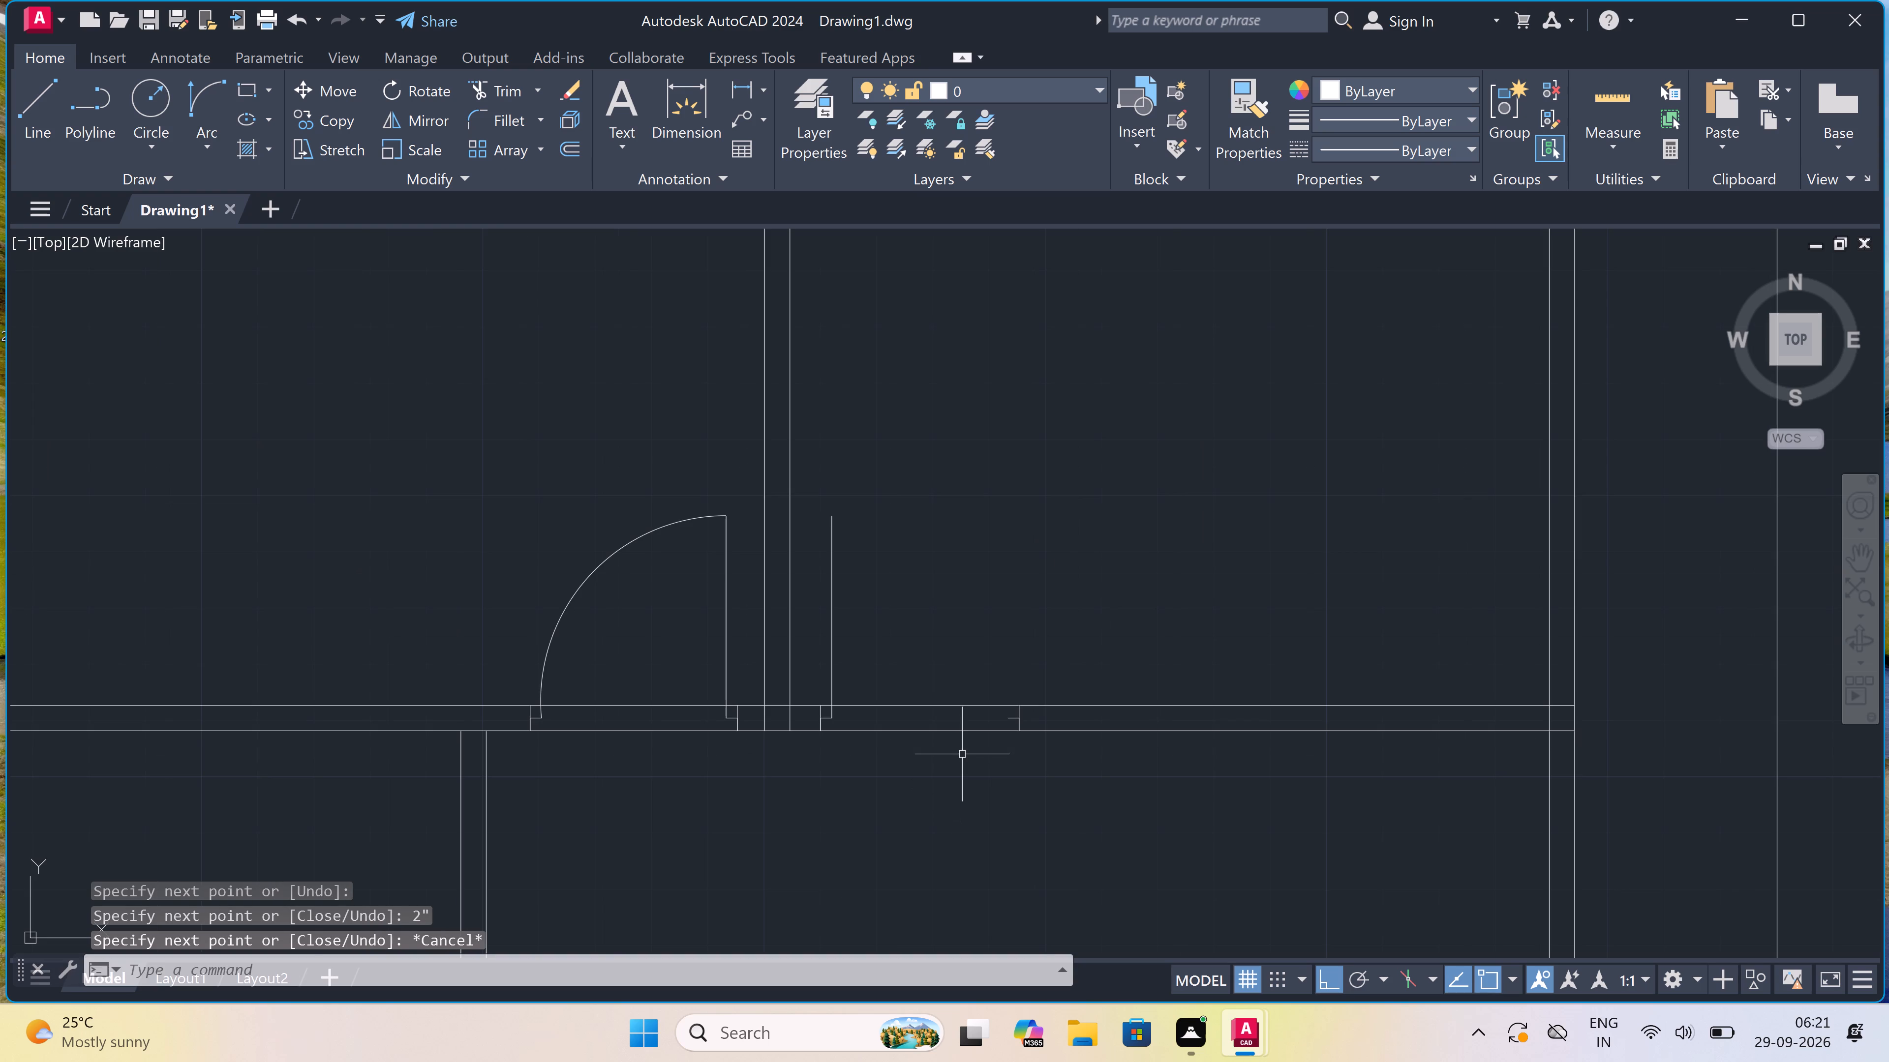
pyautogui.scroll(1, 958, 696)
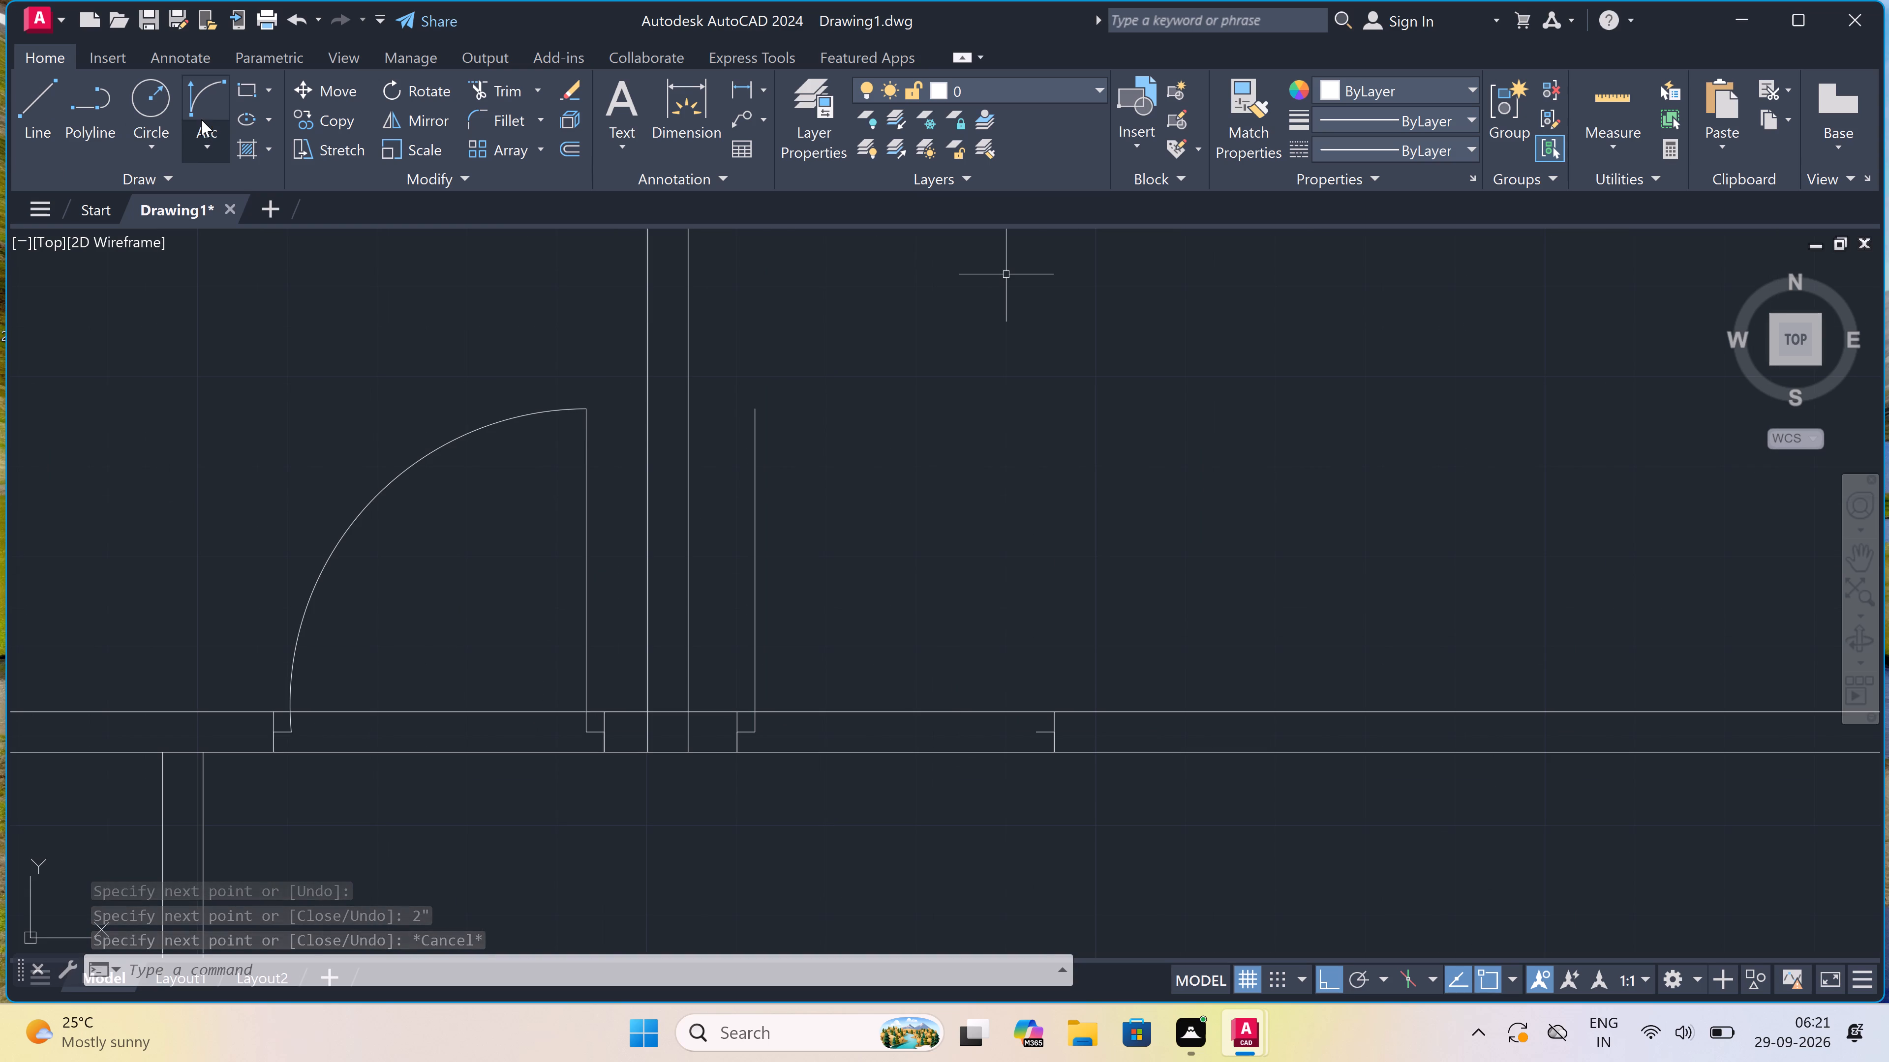
pyautogui.click(200, 113)
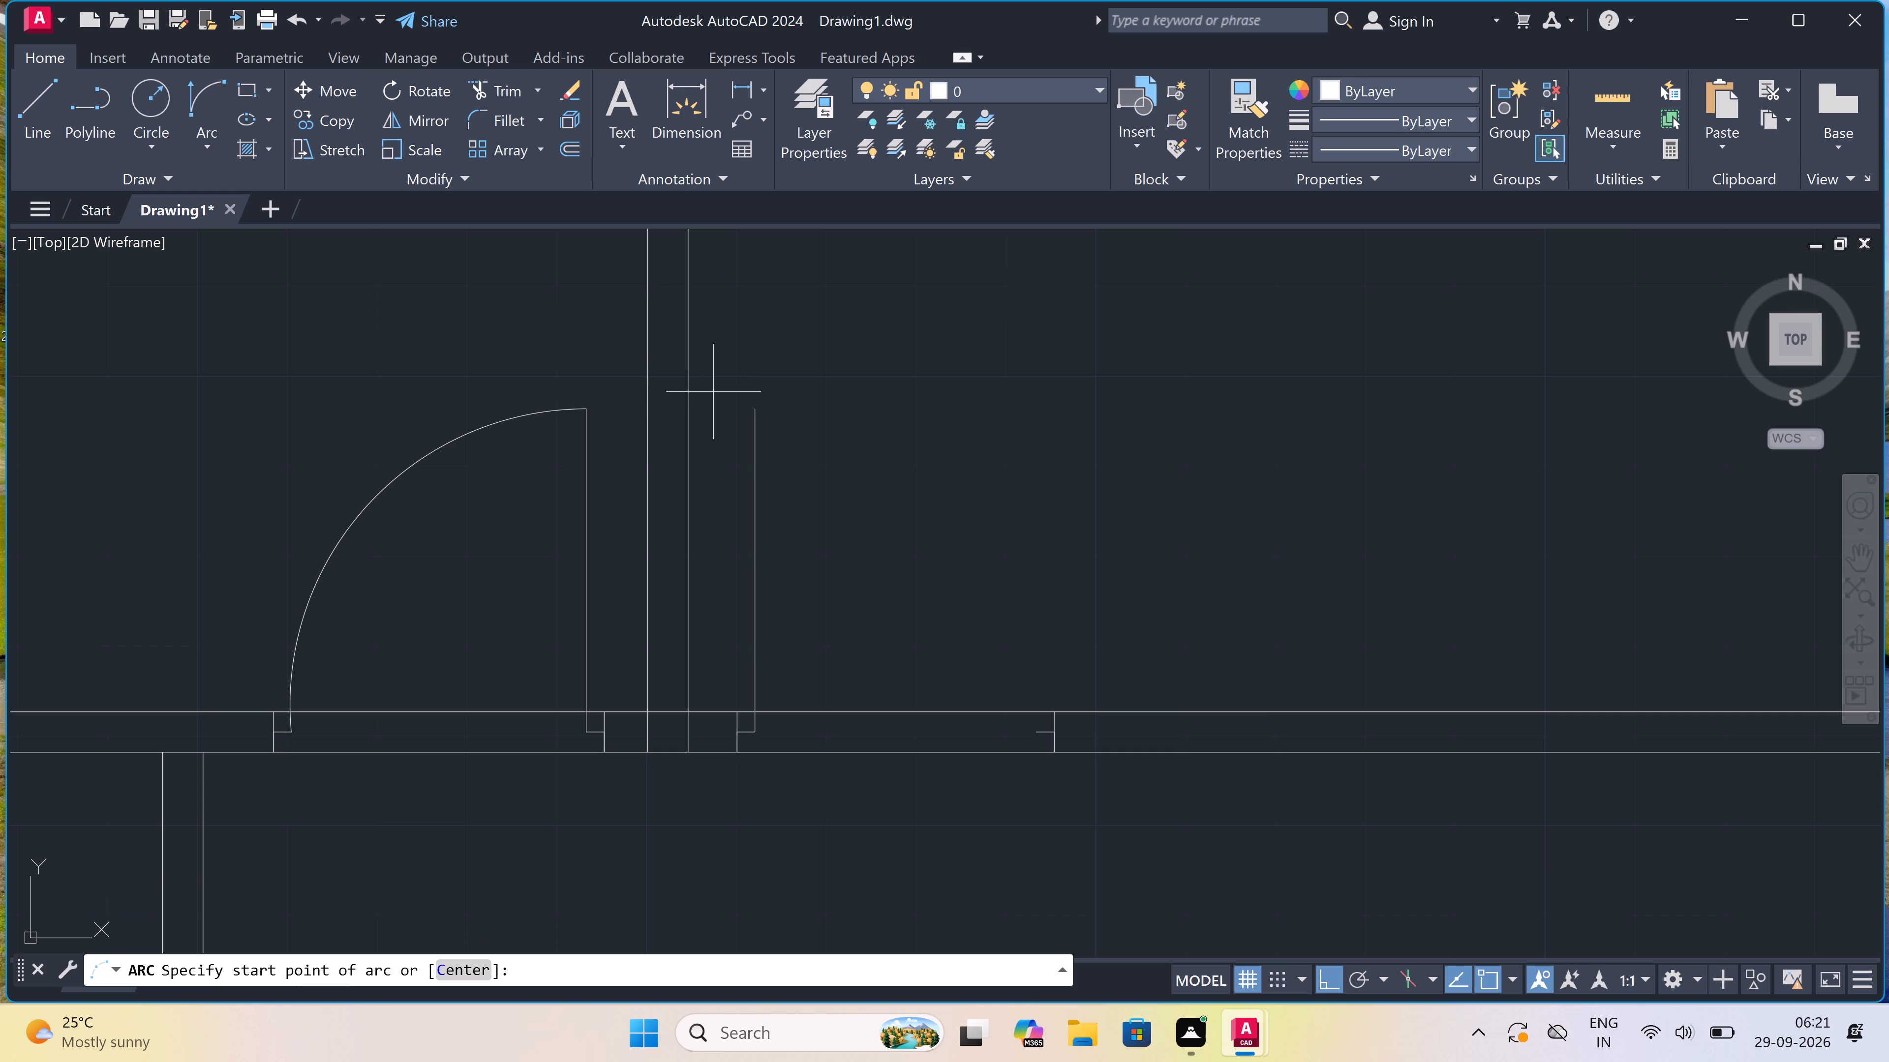
pyautogui.click(762, 411)
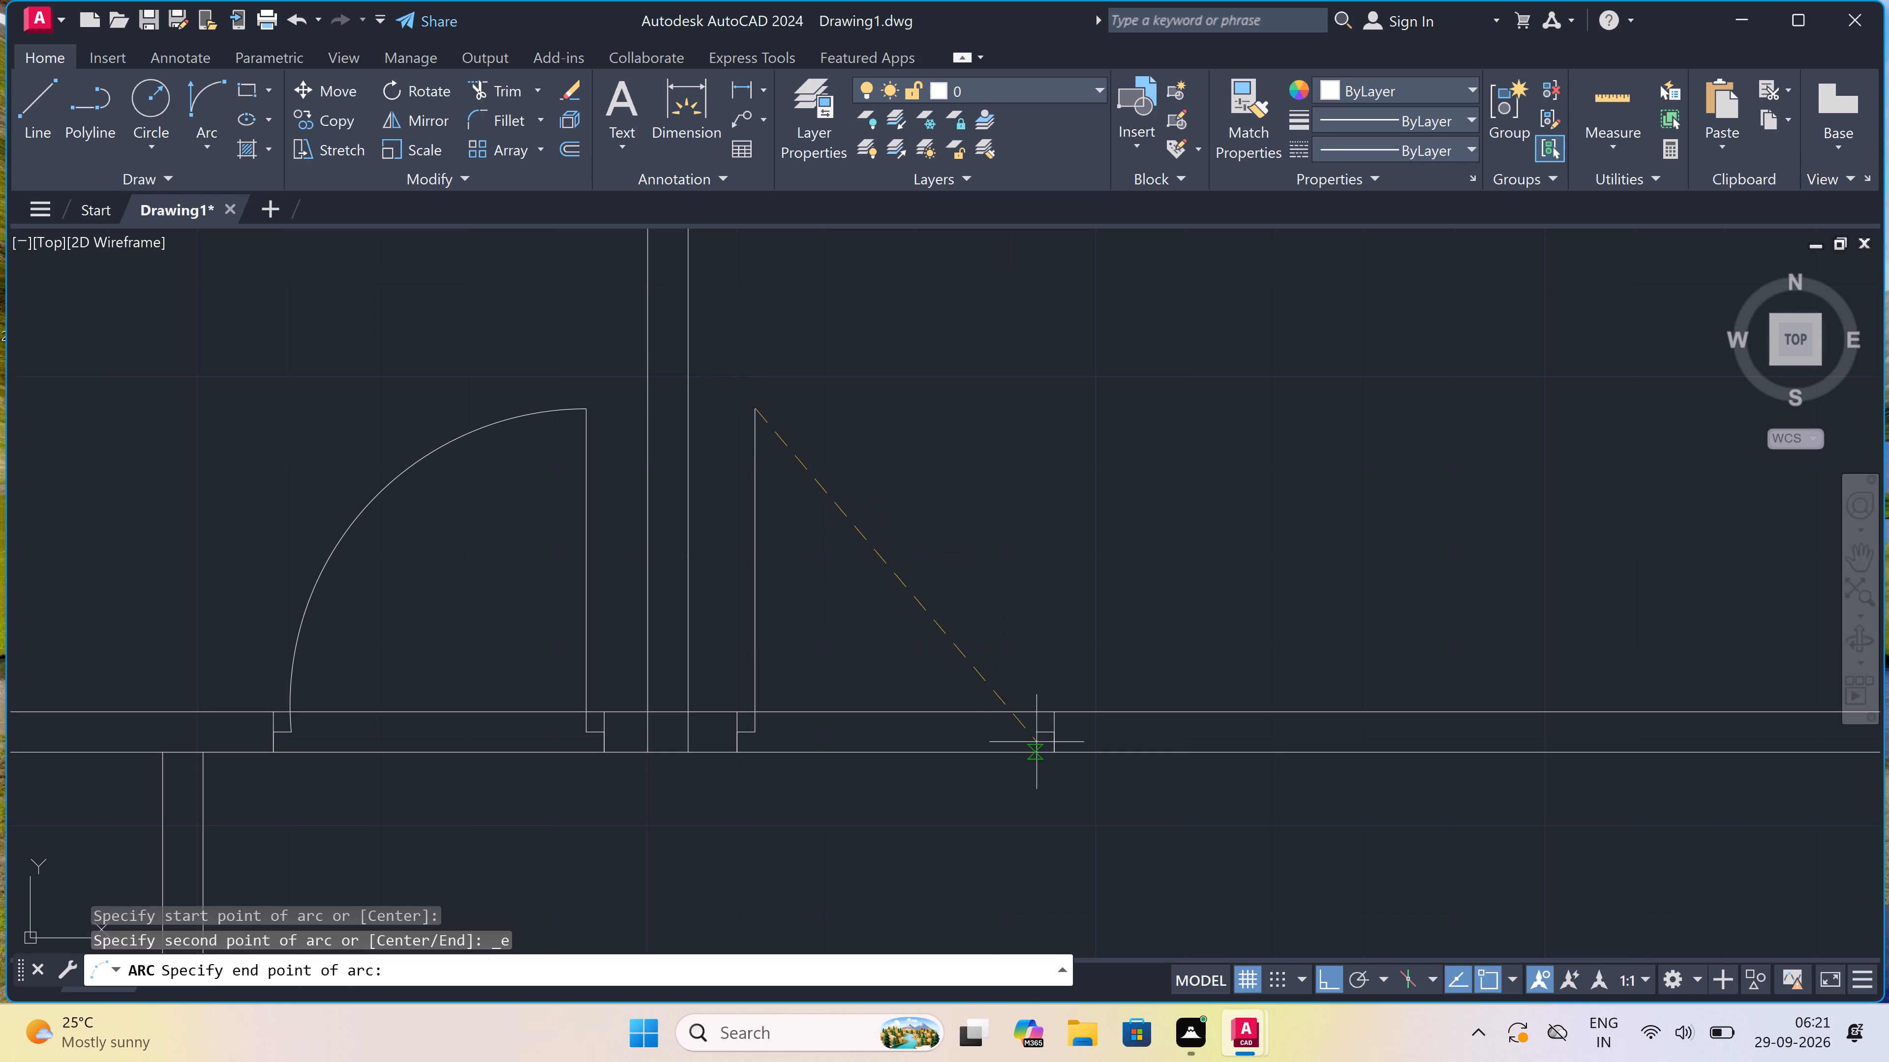
pyautogui.click(1033, 735)
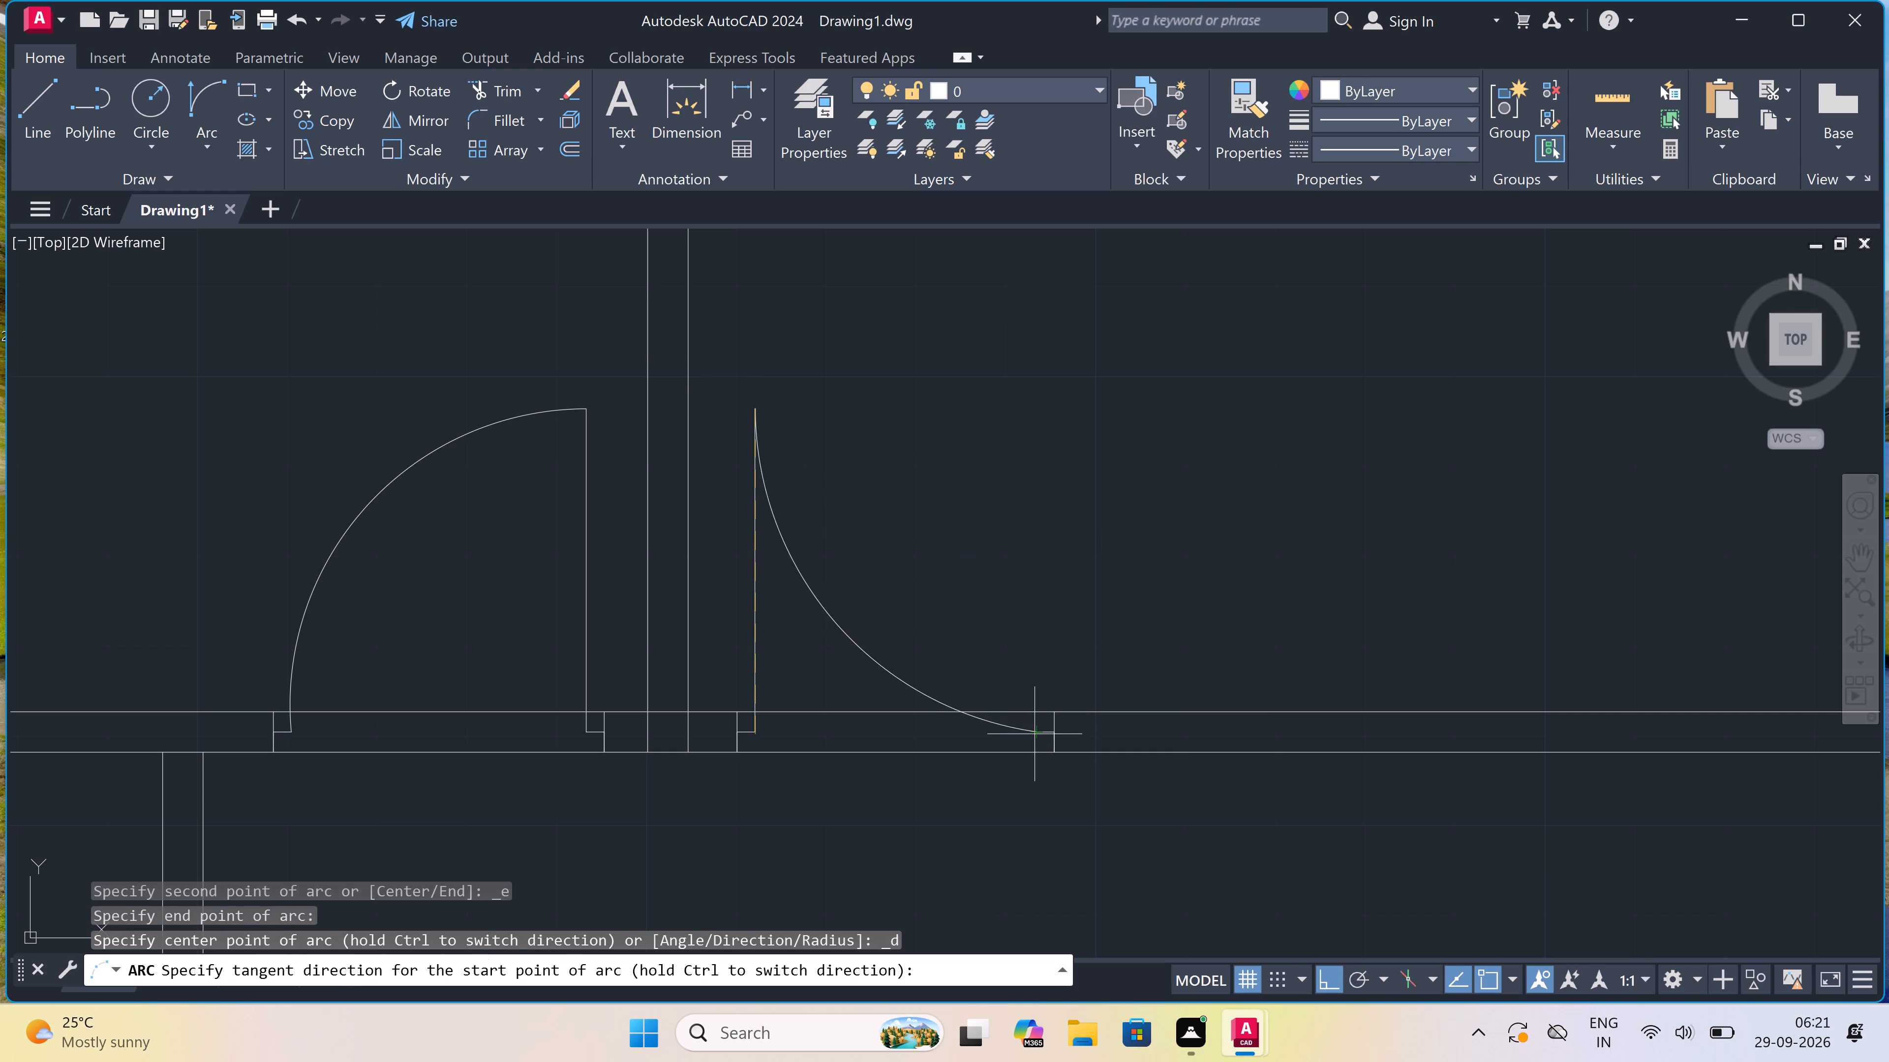
pyautogui.click(1104, 574)
# Trim both wall lines across the right-hand door opening between its jambs.
pyautogui.write('tr')
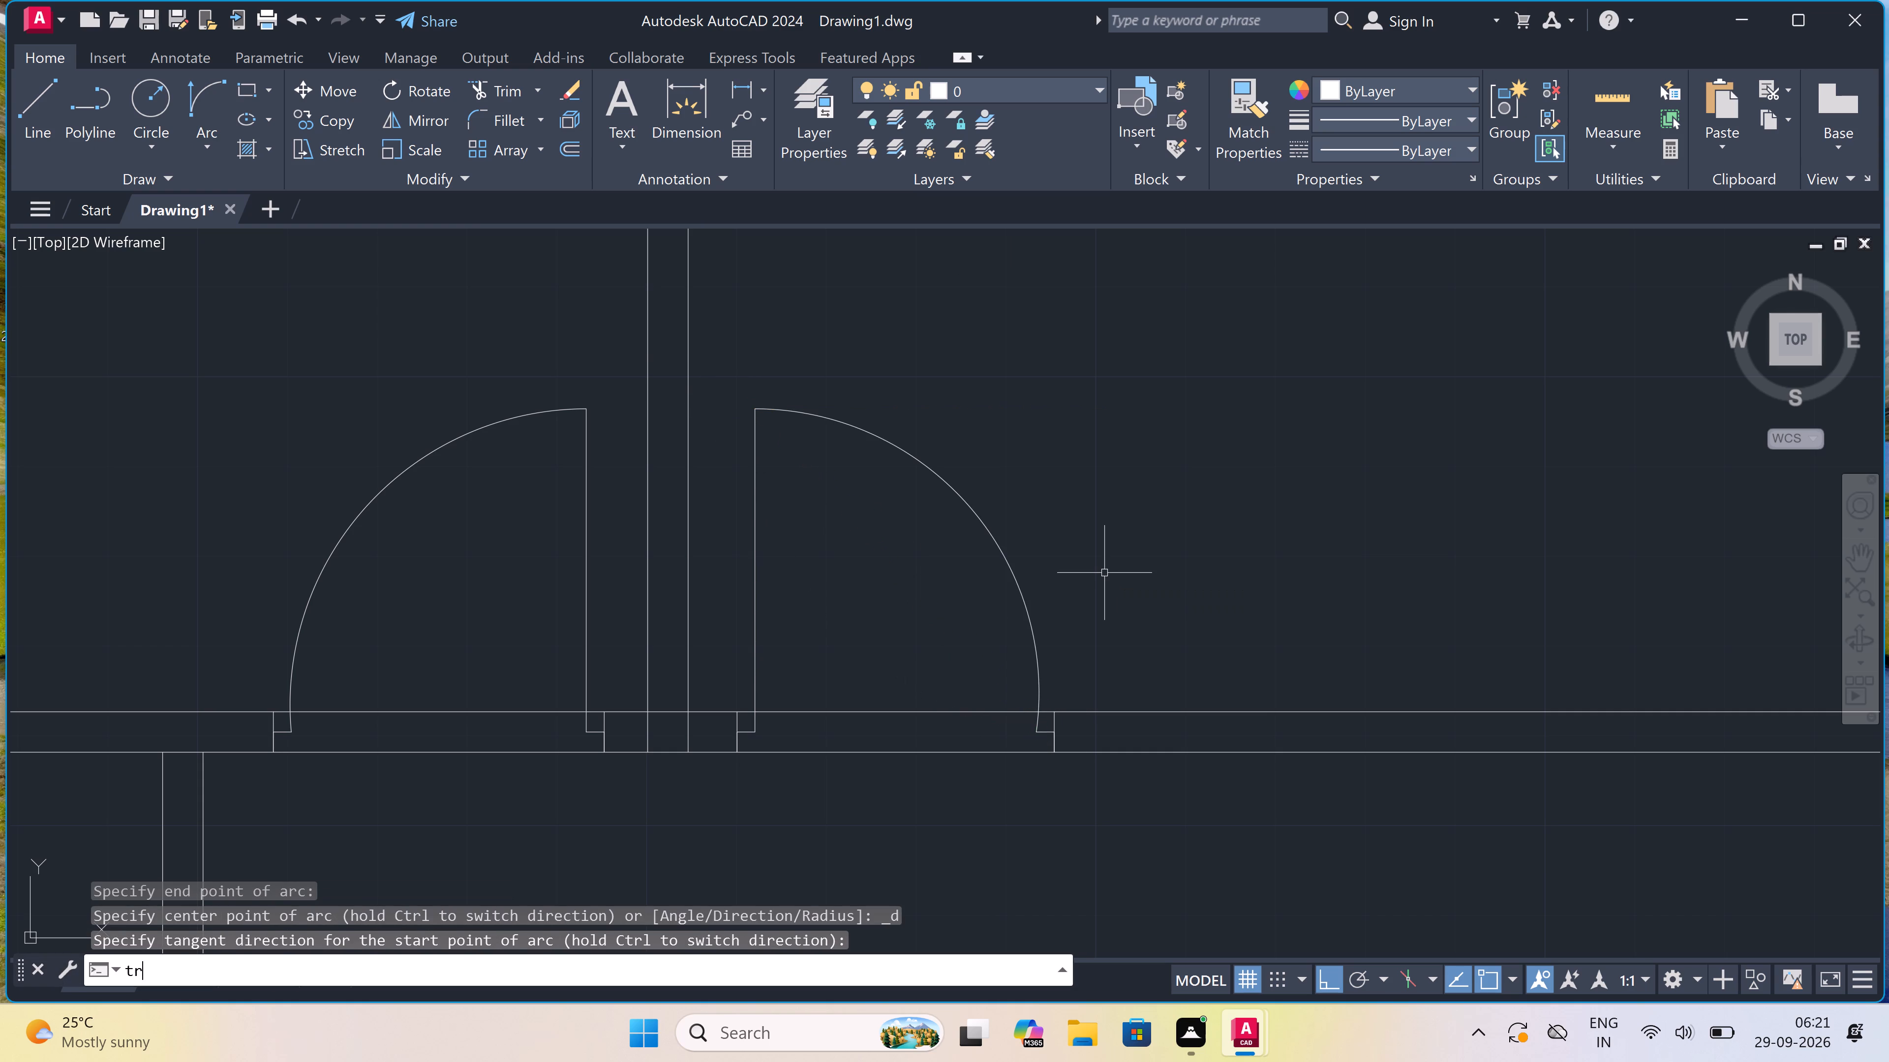
pyautogui.press('space')
pyautogui.scroll(-2, 1104, 573)
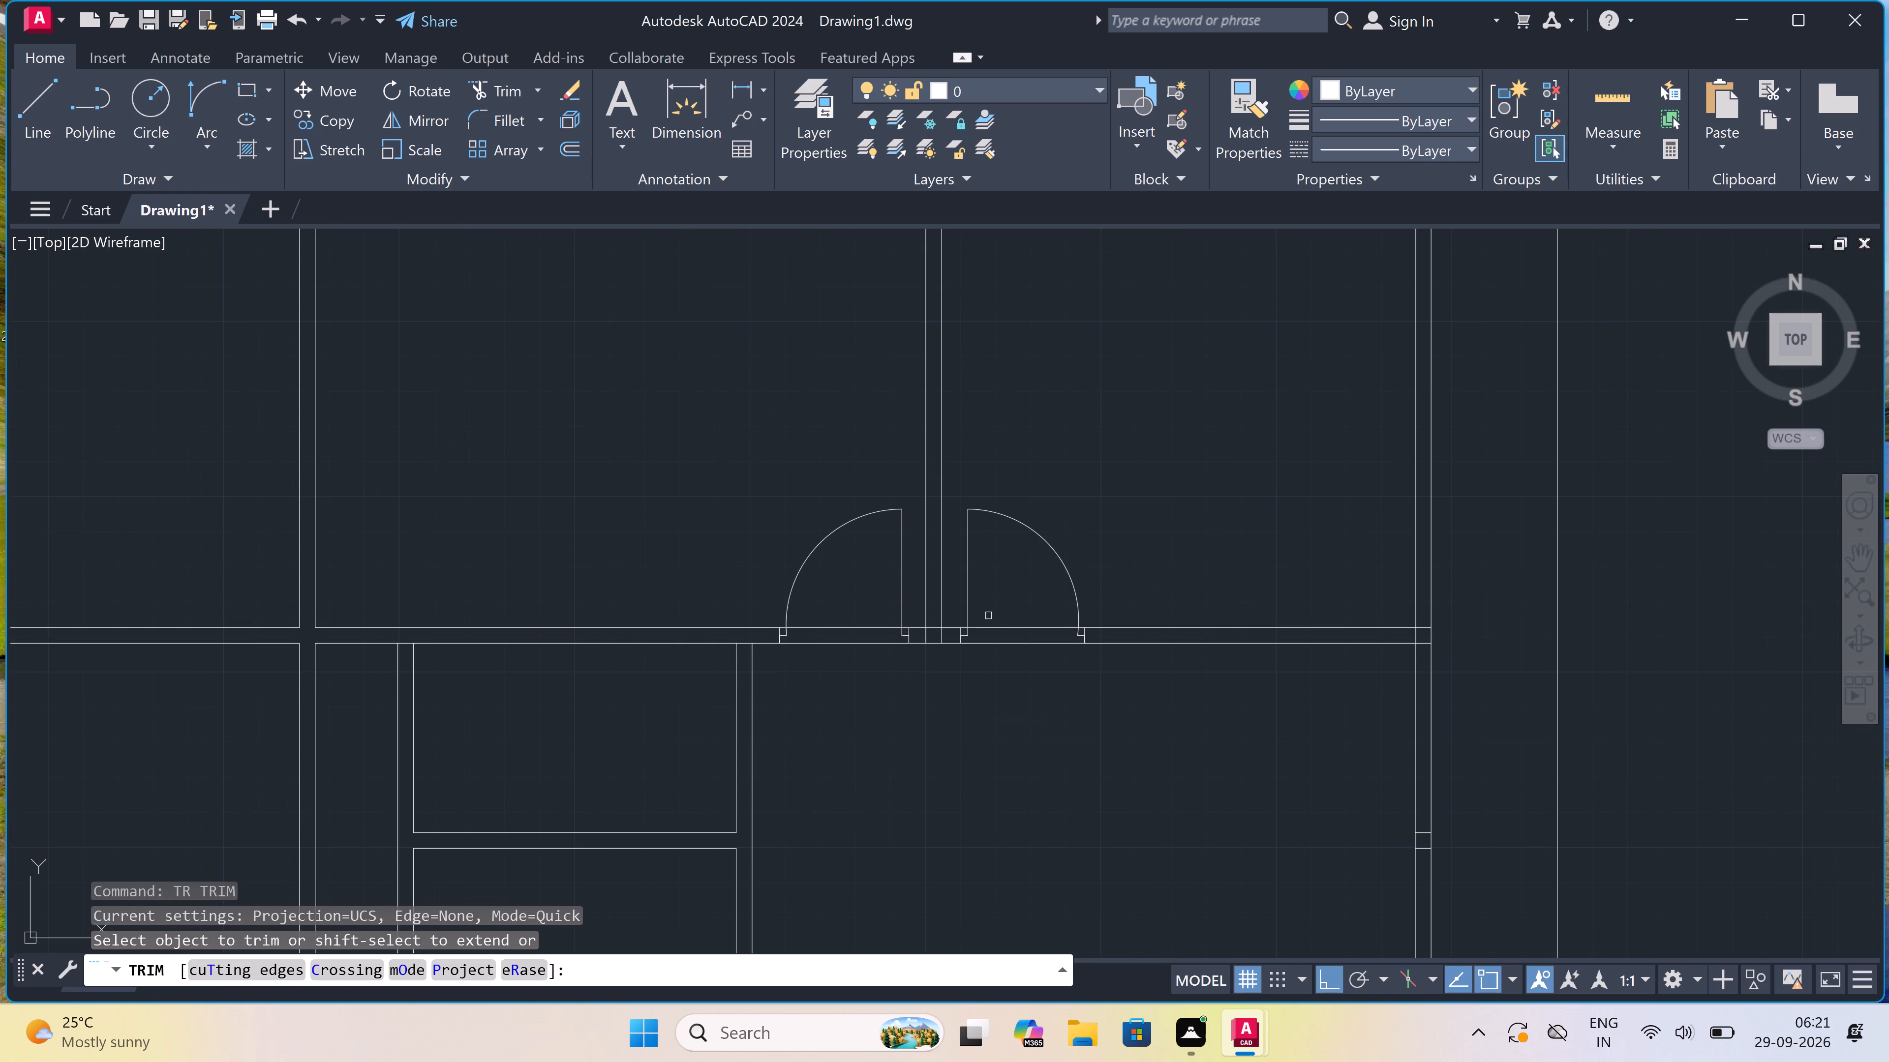
pyautogui.click(994, 615)
pyautogui.click(993, 662)
# Trim the partition lines inside the horizontal wall between the two doors, and the wall's upper line across the partition.
pyautogui.scroll(4, 915, 636)
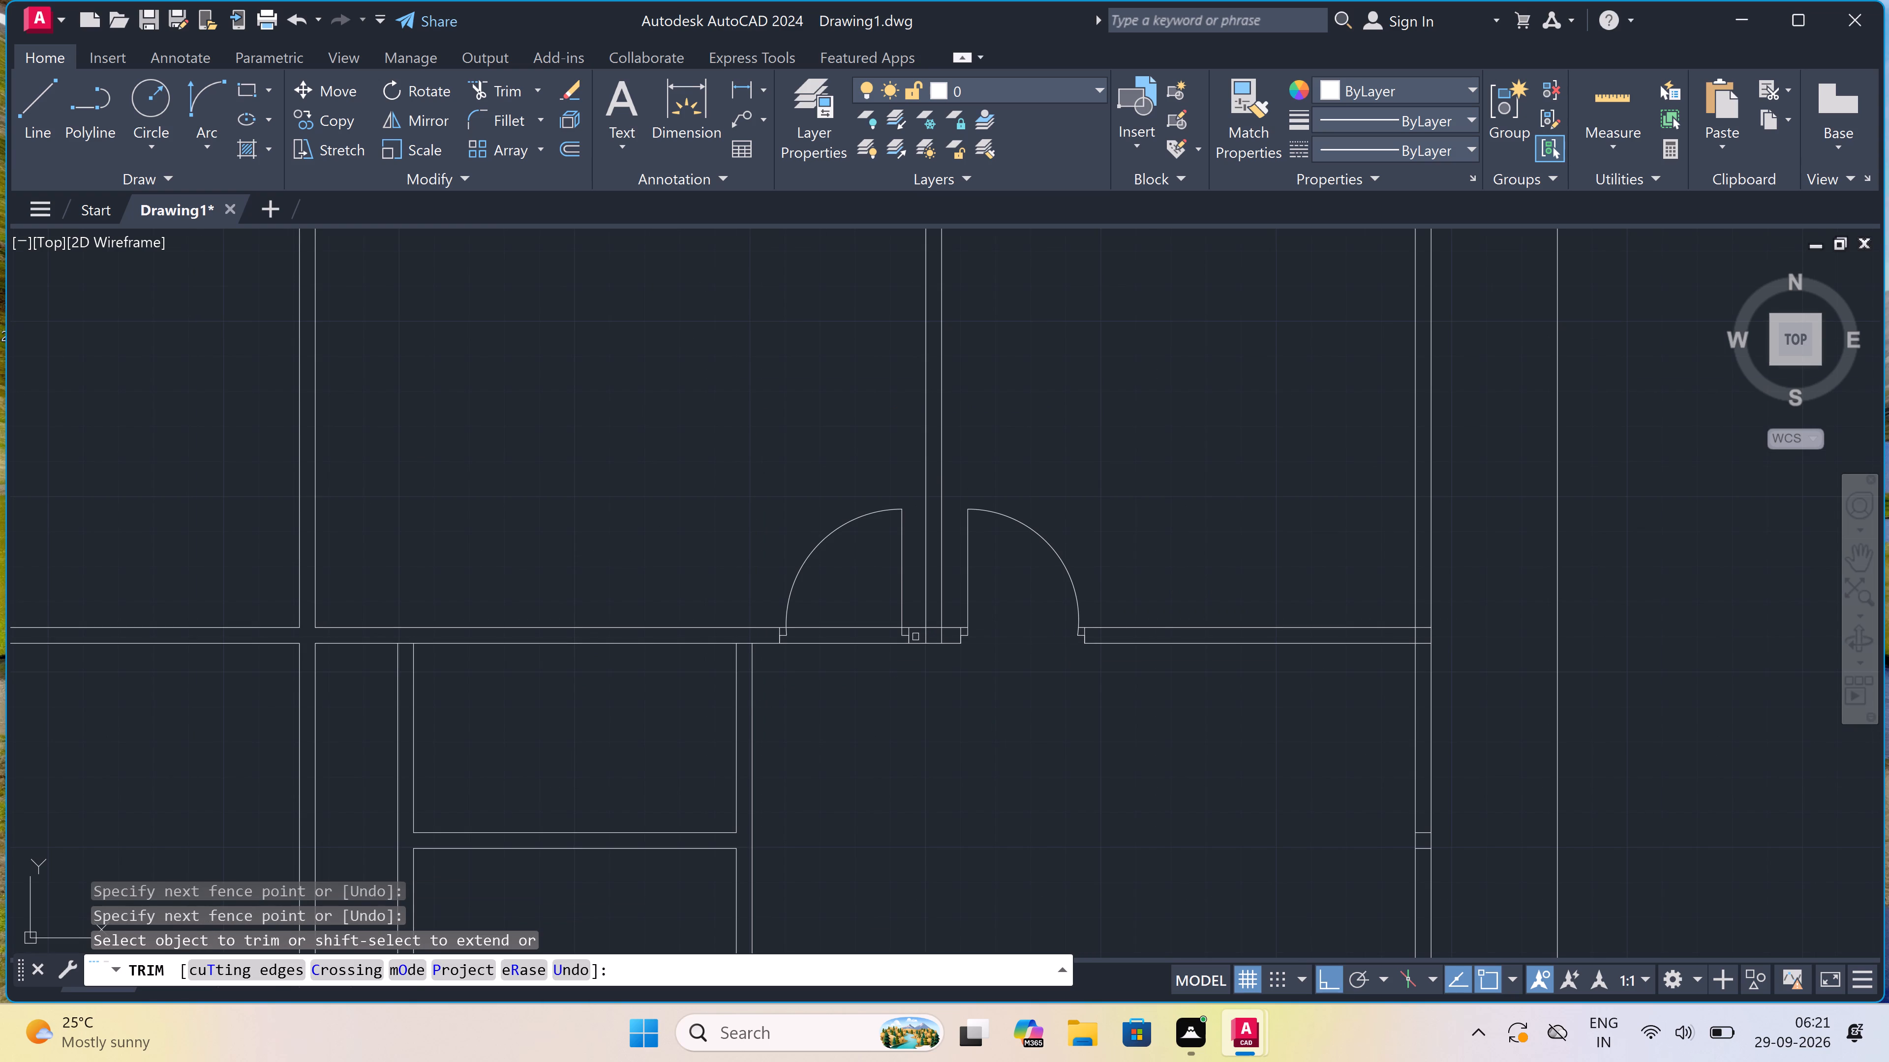
pyautogui.click(914, 635)
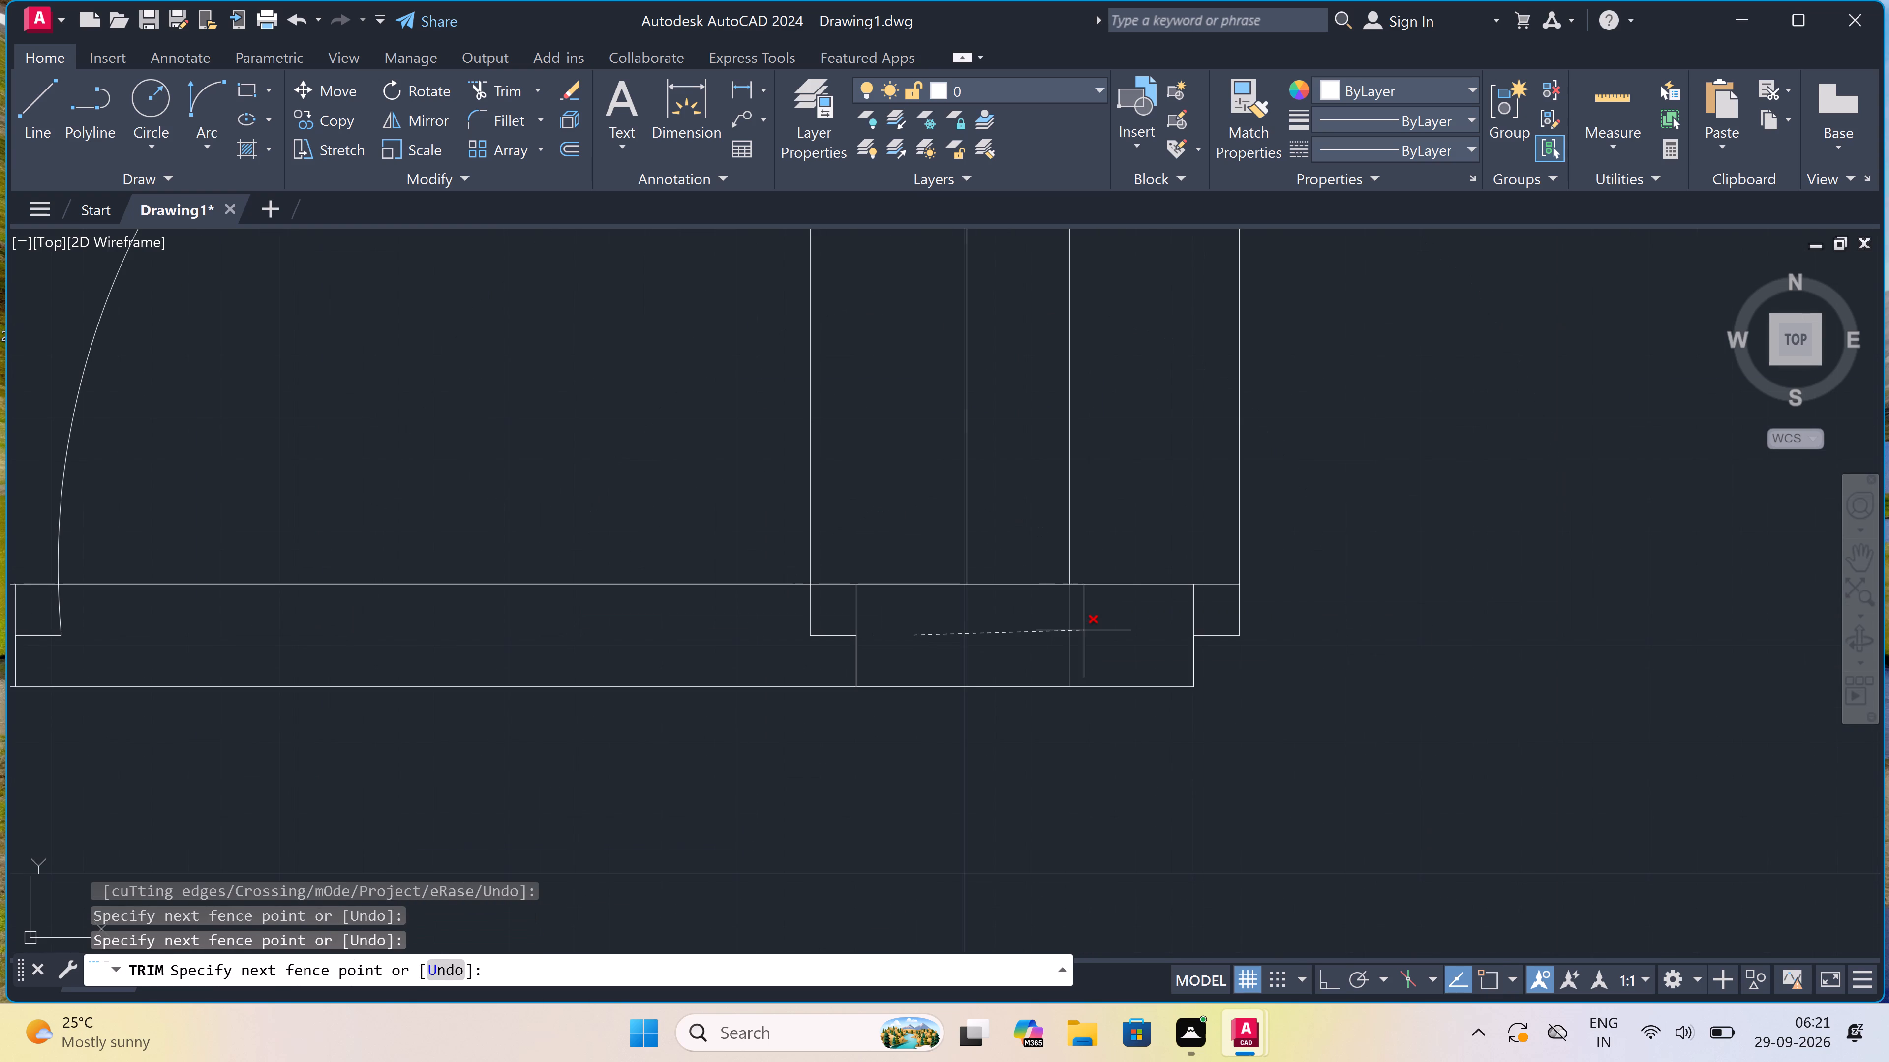
pyautogui.click(1135, 627)
pyautogui.click(988, 624)
pyautogui.click(1015, 530)
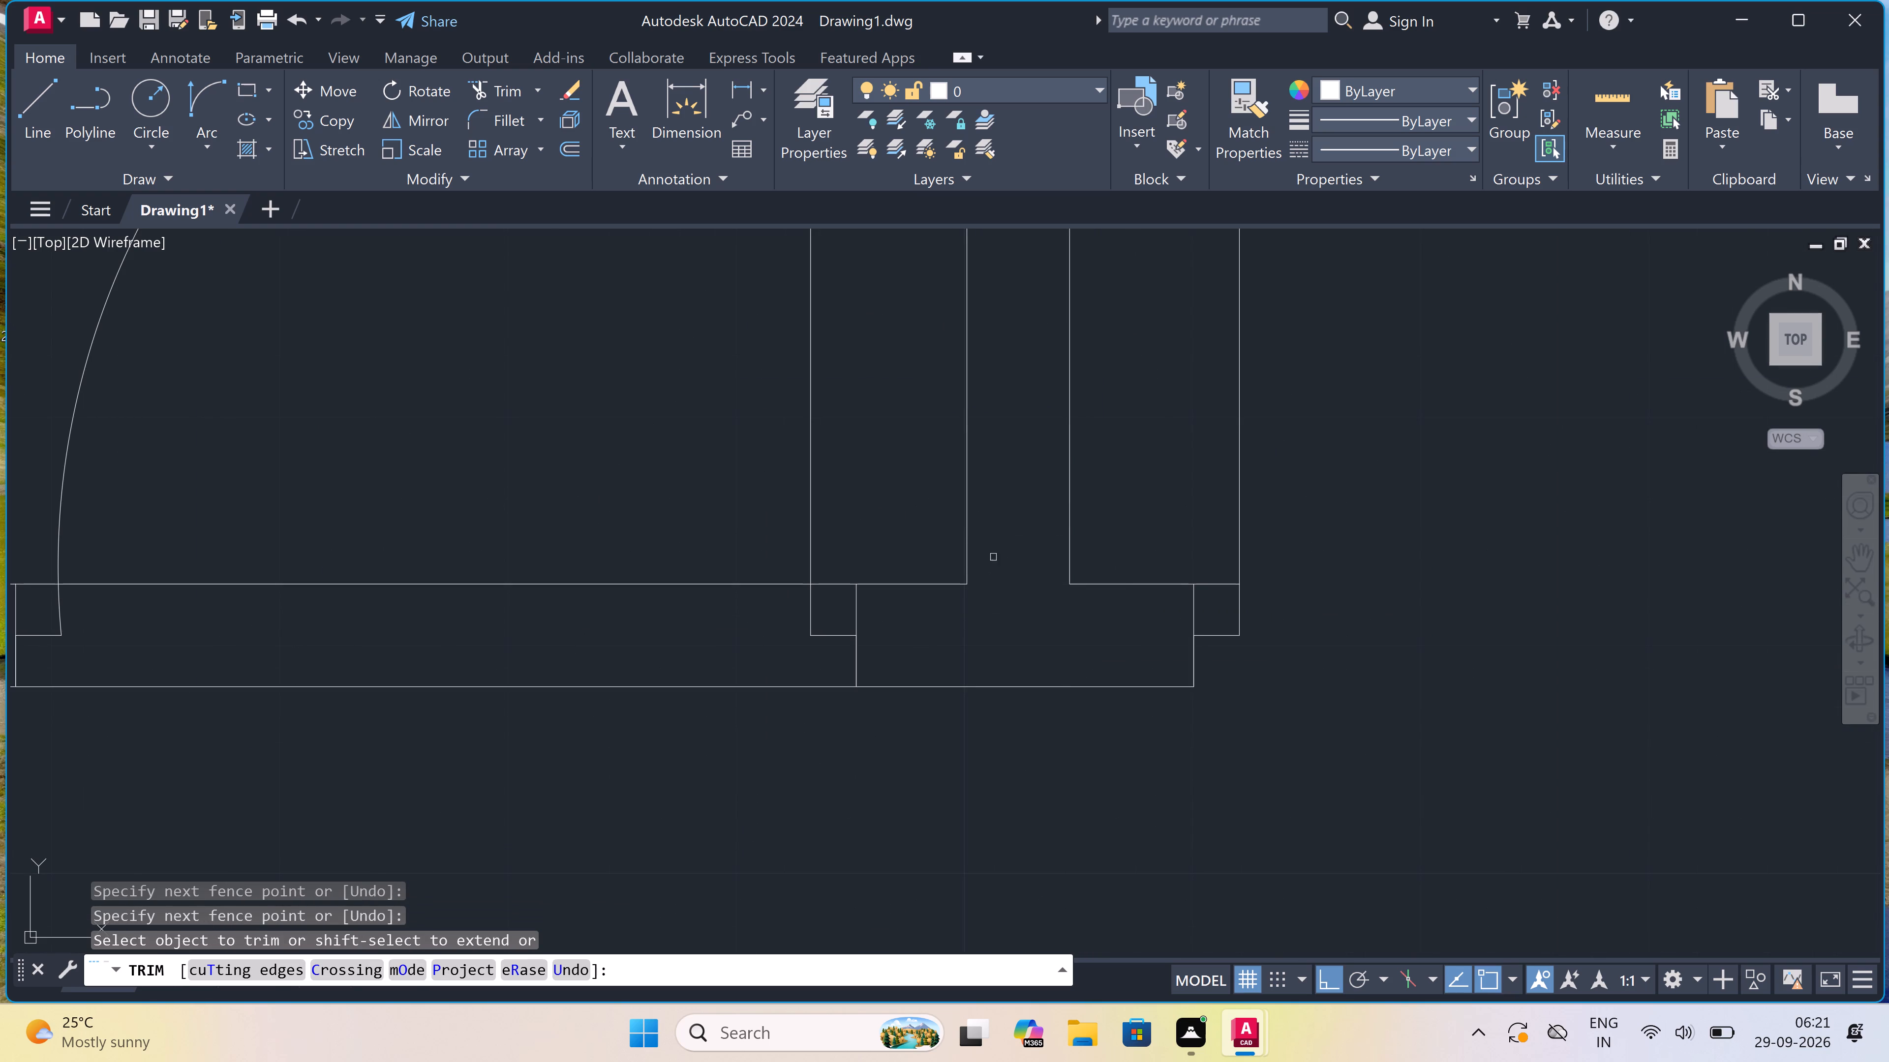
# Trim both wall lines across the left-hand door opening of the upper-right door pair.
pyautogui.scroll(-5, 936, 617)
pyautogui.doubleClick(900, 609)
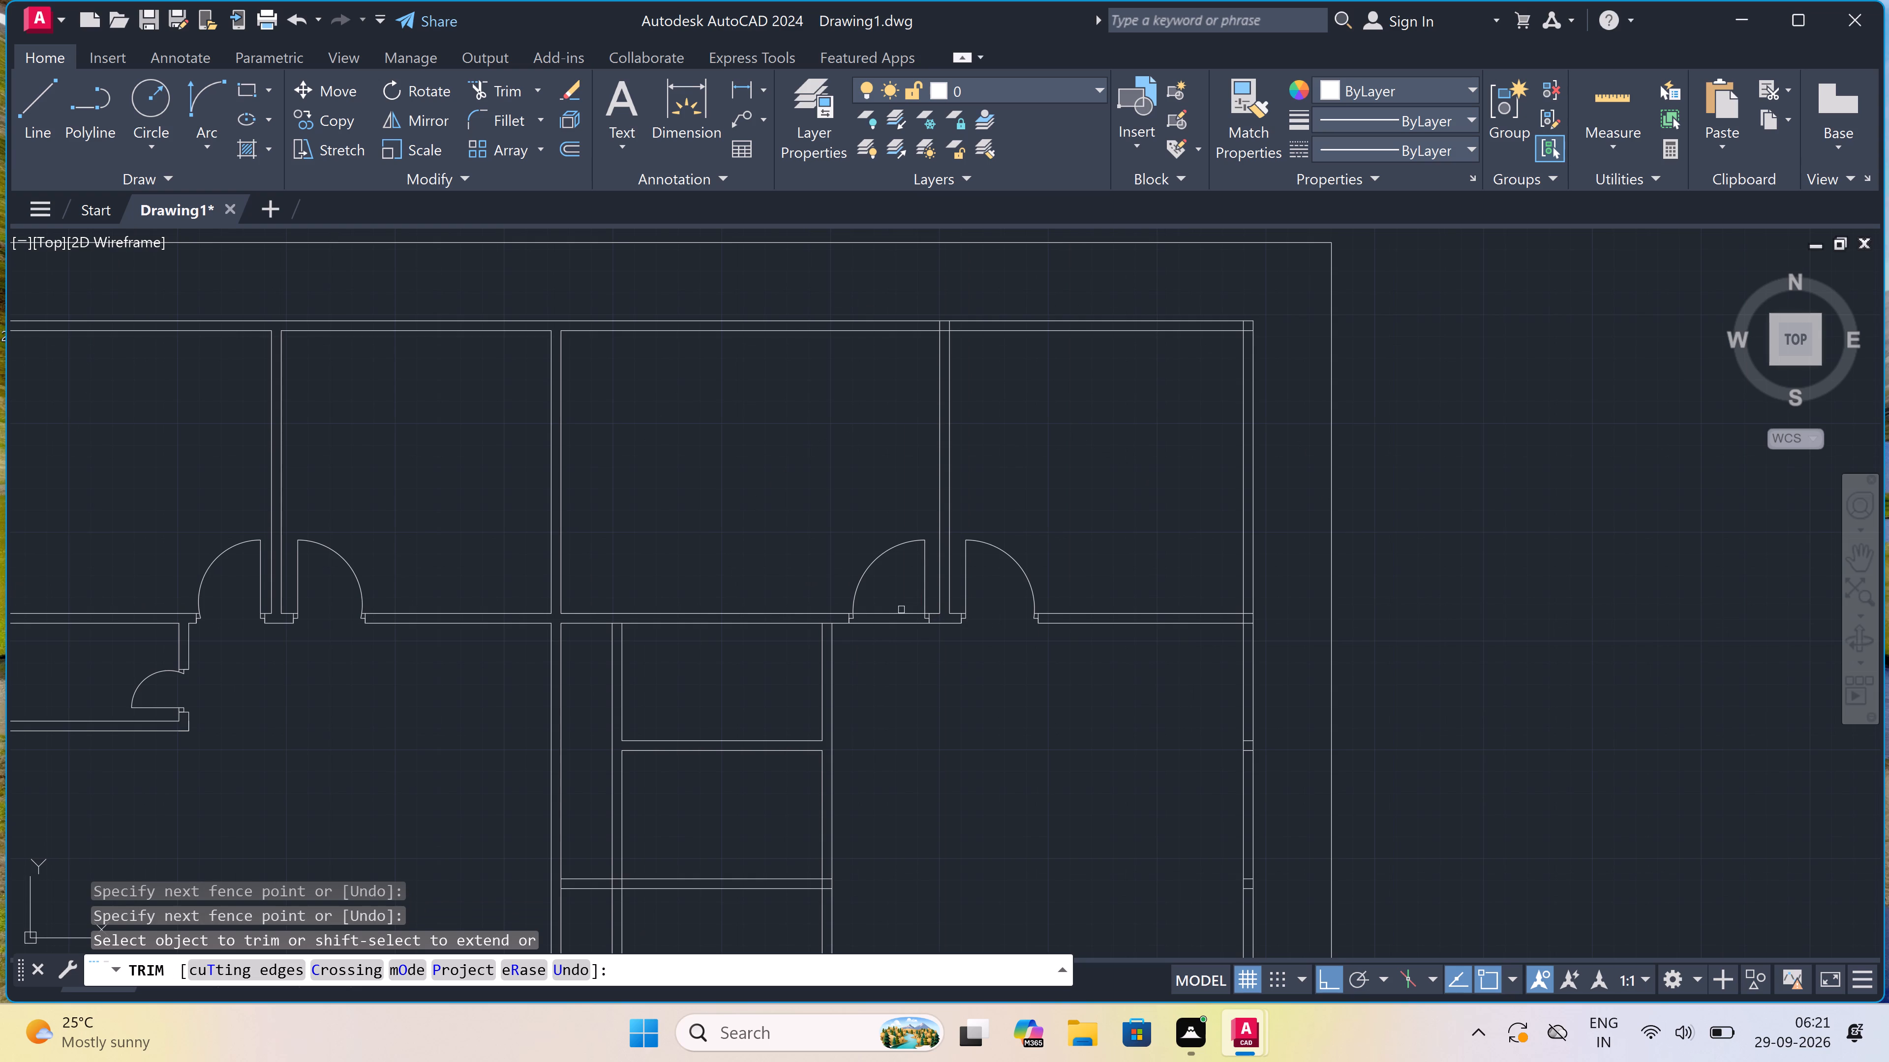
pyautogui.click(897, 643)
# Trim the horizontal wall line ends inside the right exterior wall, from the upper-right rooms' bottom wall down to the lower partition.
pyautogui.scroll(-2, 961, 676)
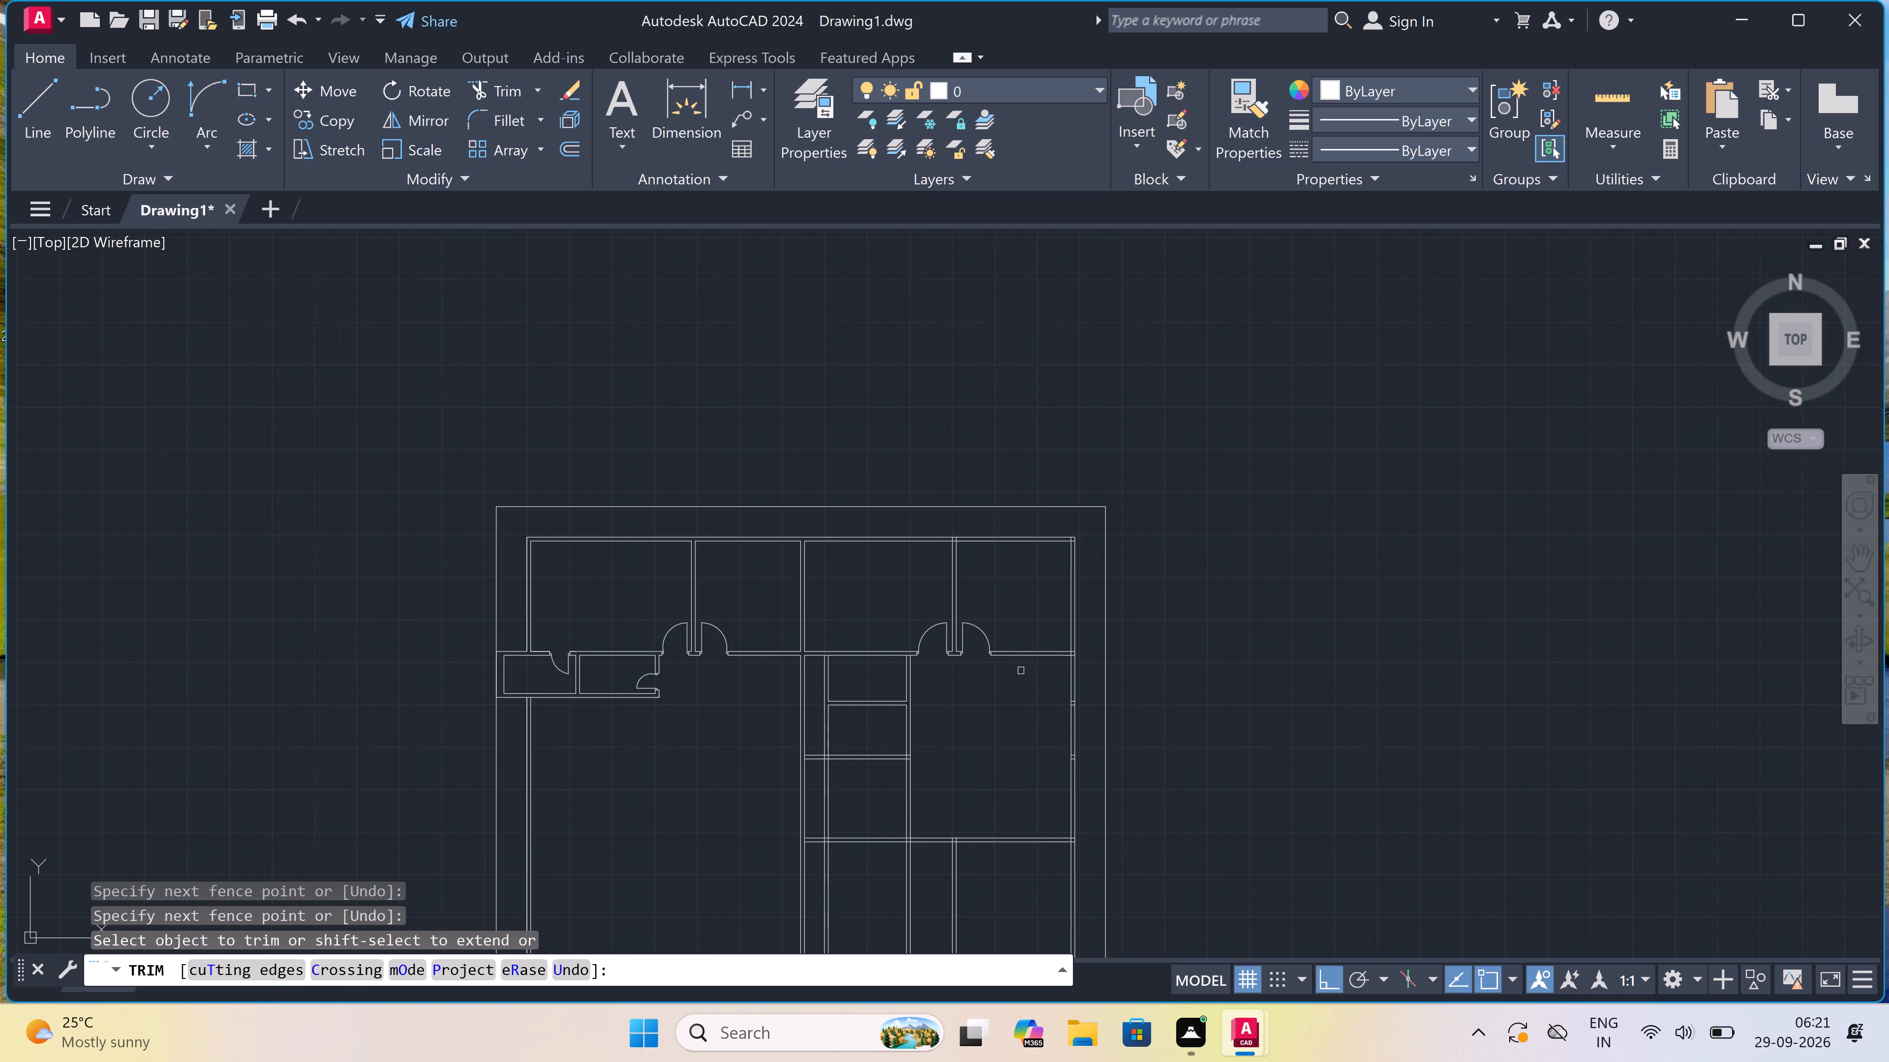
pyautogui.scroll(3, 1069, 667)
pyautogui.scroll(2, 1074, 607)
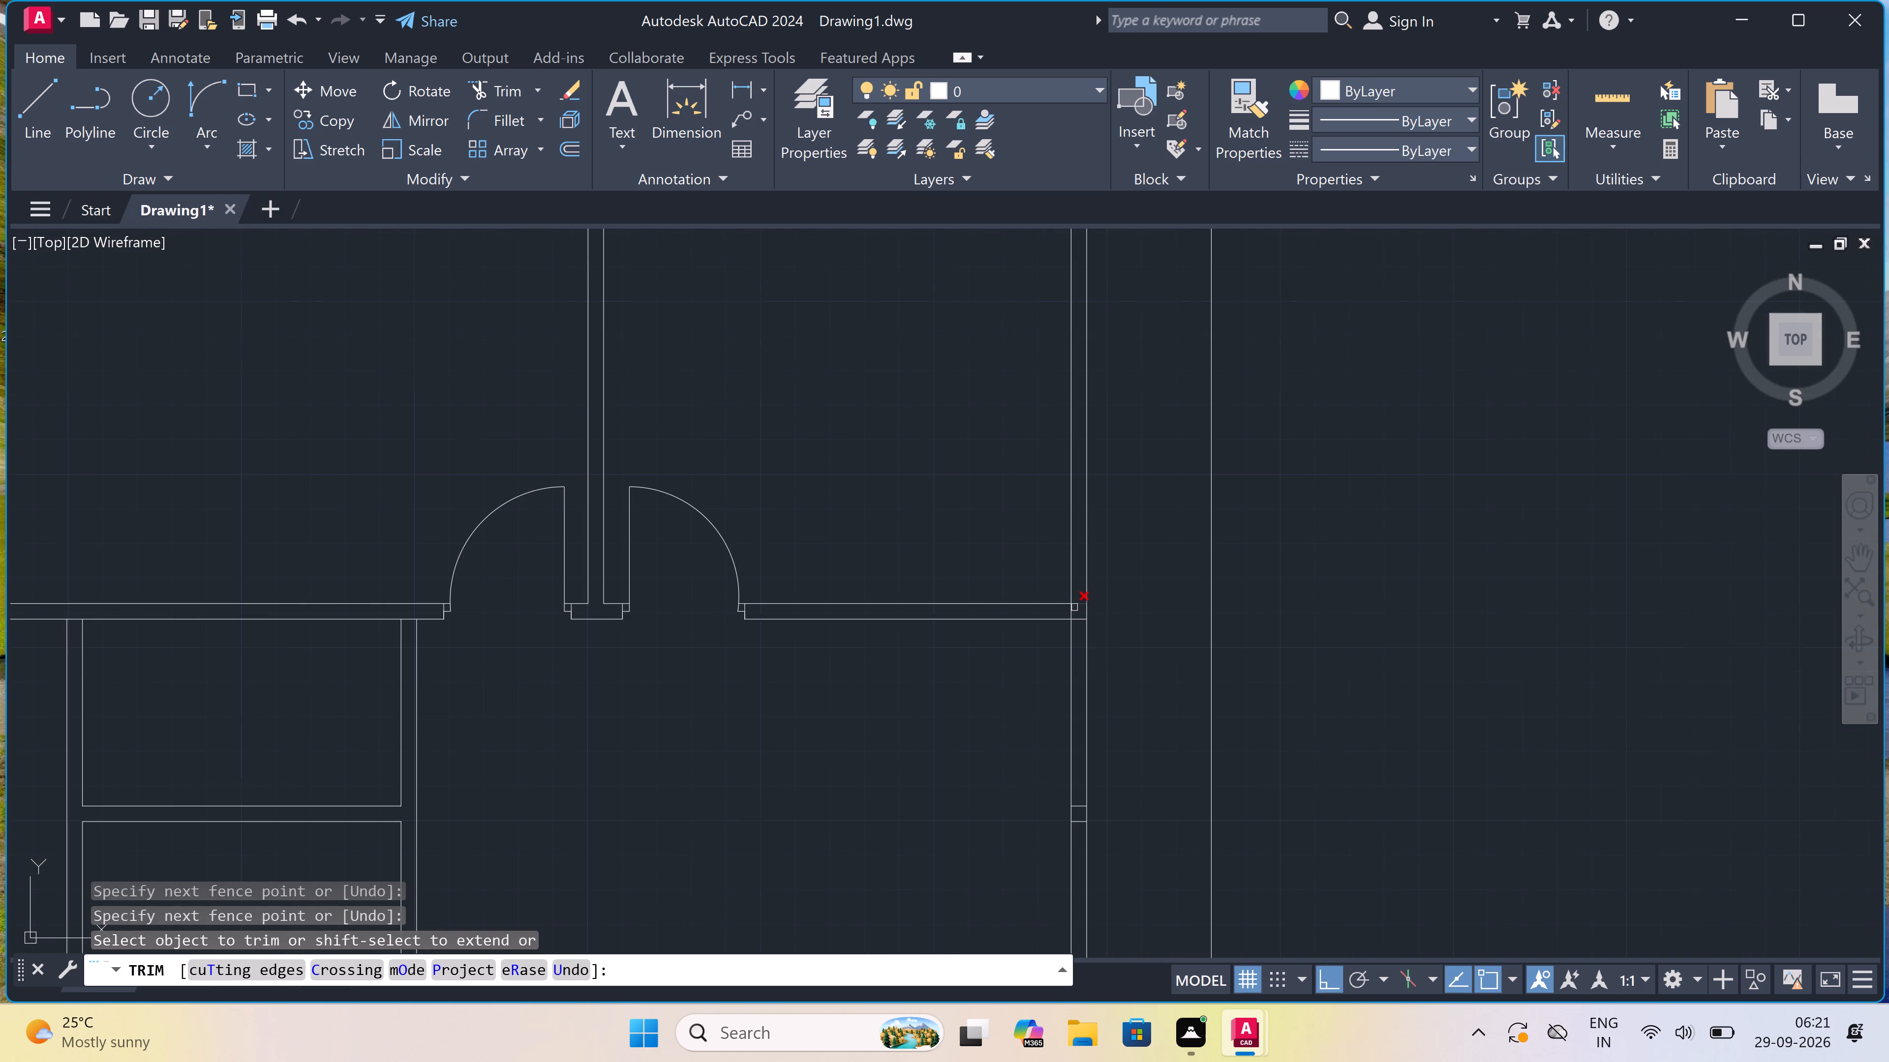
pyautogui.scroll(1, 1074, 607)
pyautogui.click(1079, 583)
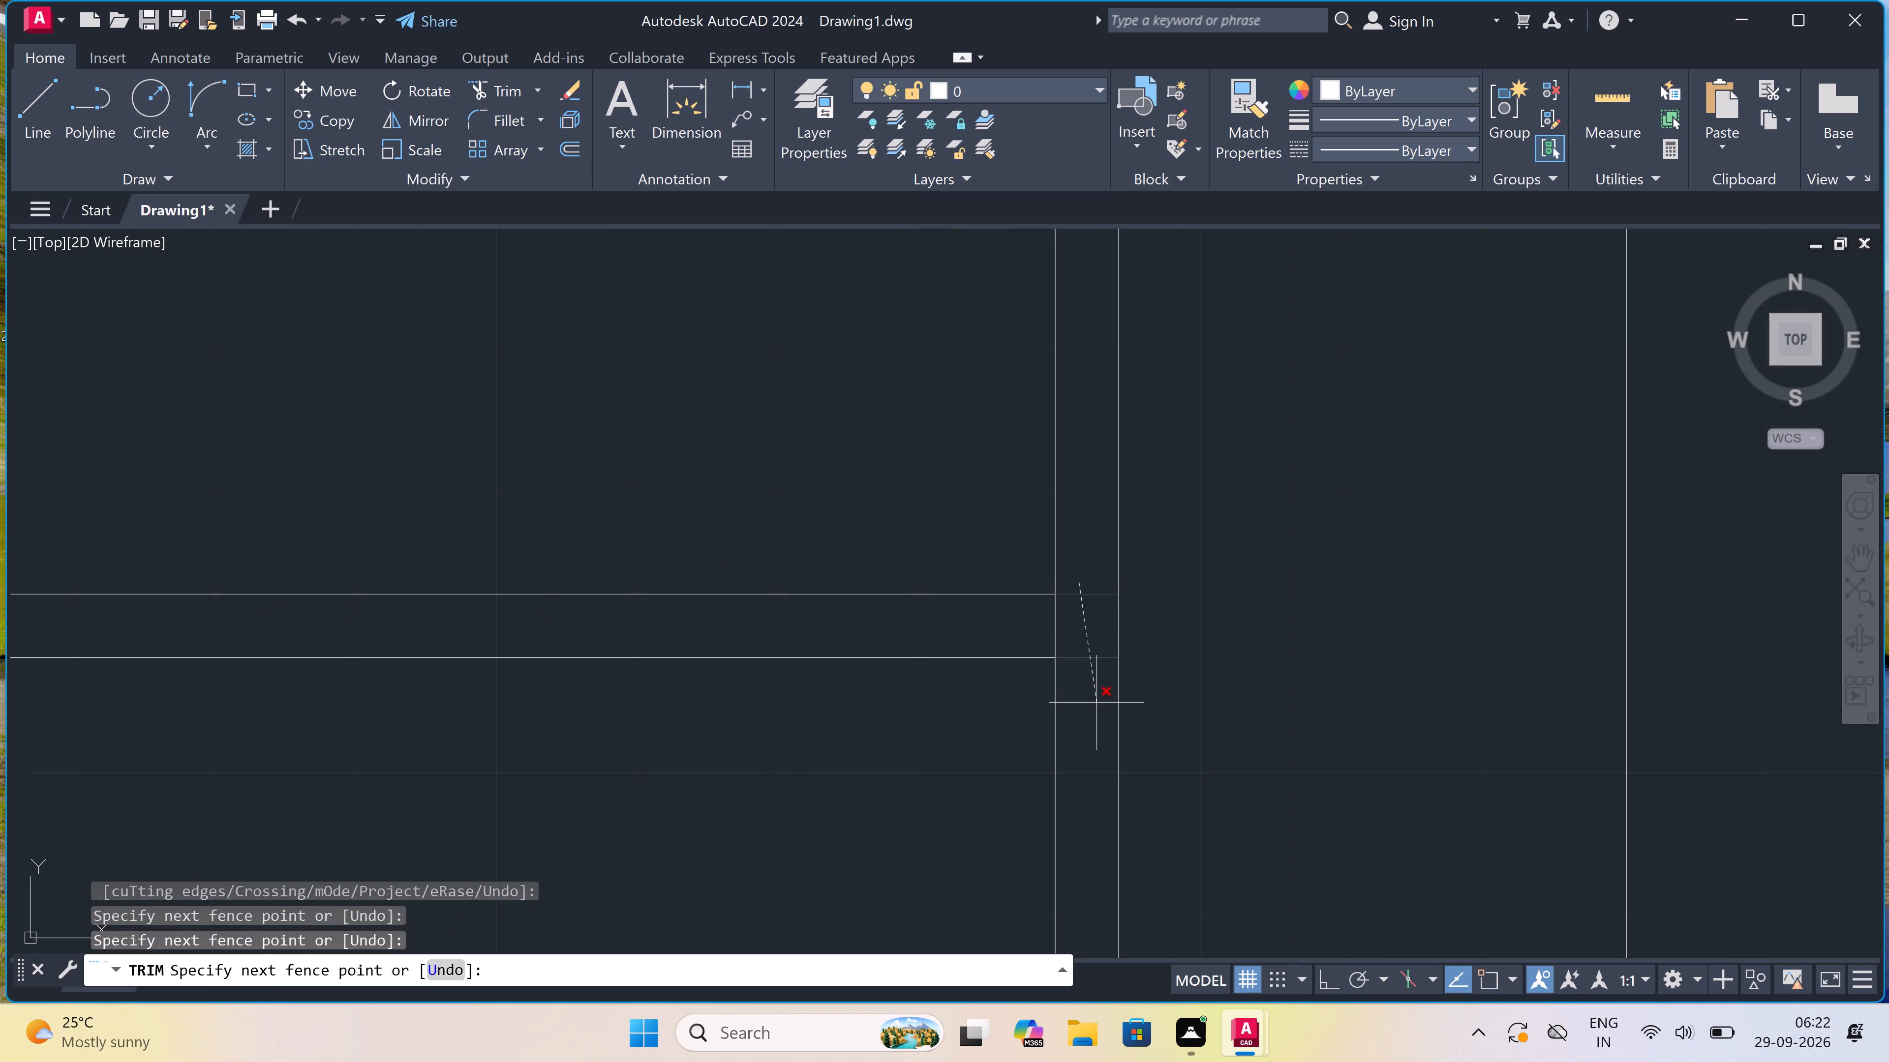
pyautogui.scroll(-4, 1097, 703)
pyautogui.scroll(-2, 1099, 947)
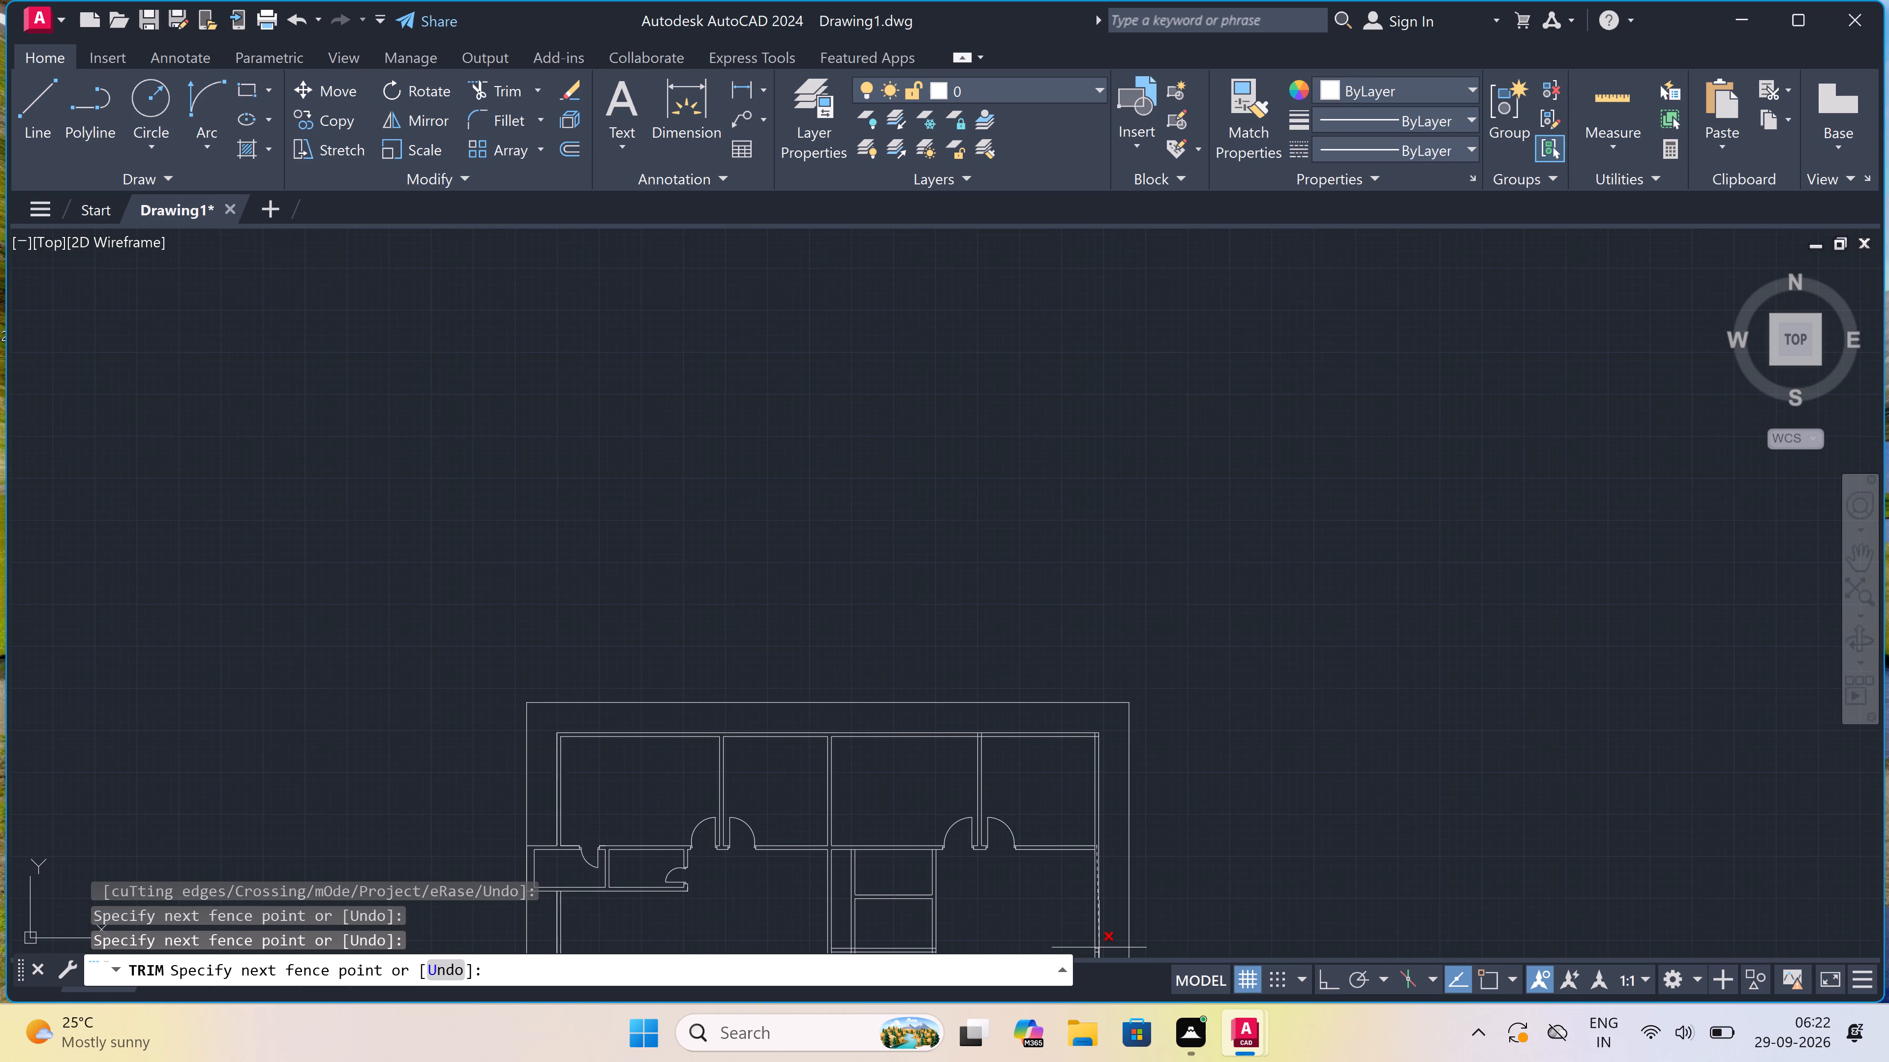
pyautogui.scroll(-2, 1111, 796)
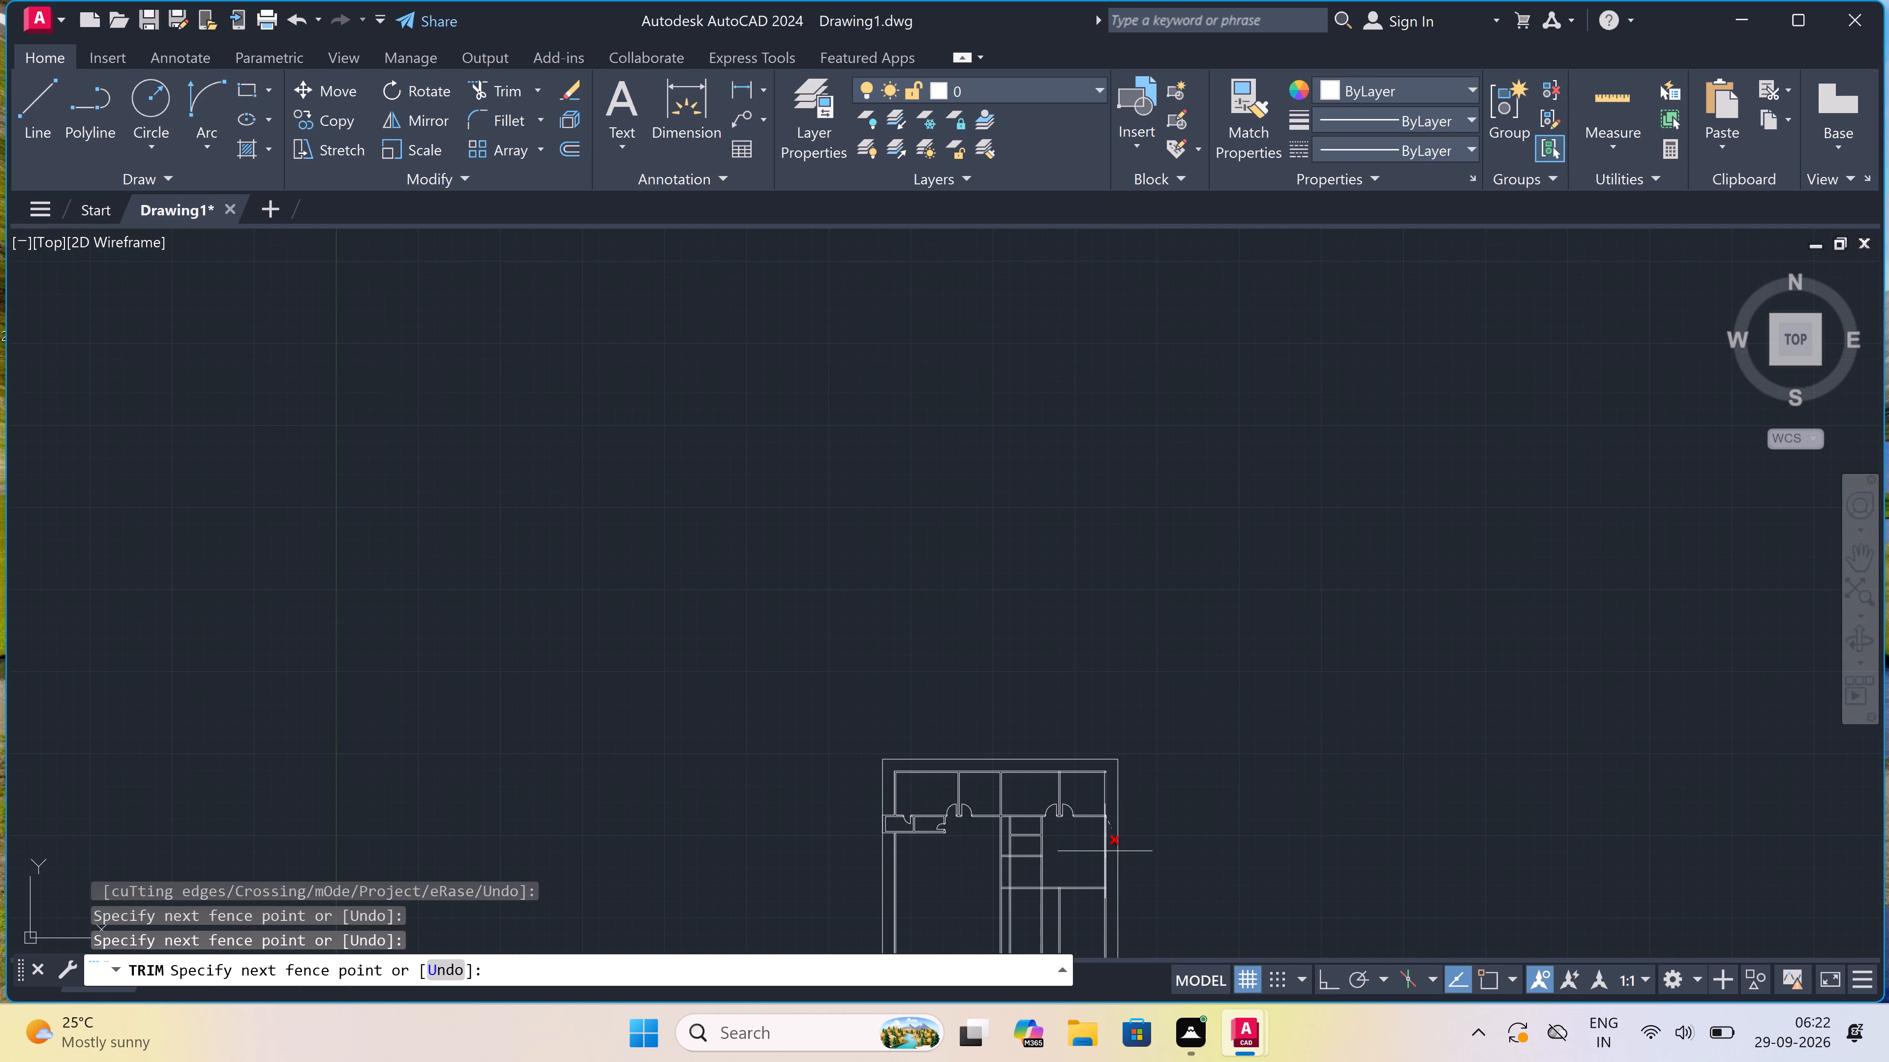
pyautogui.scroll(3, 1105, 899)
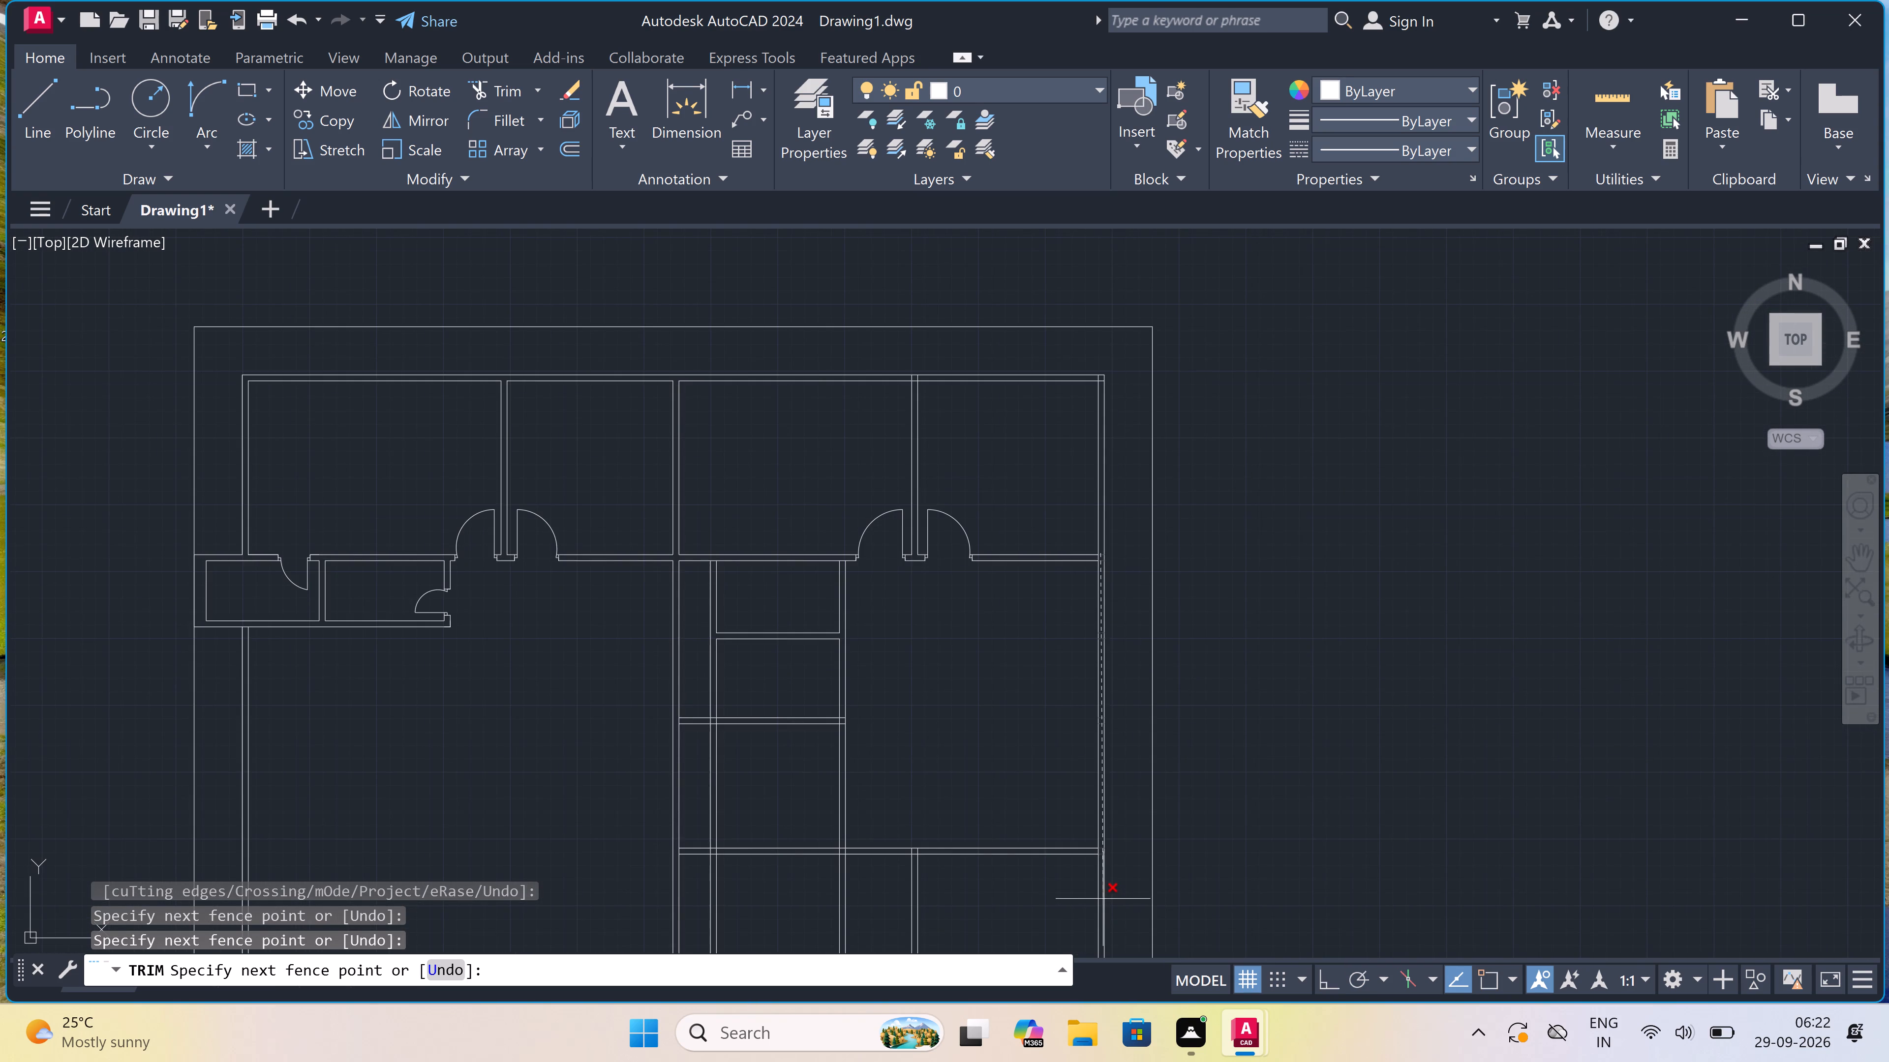
pyautogui.scroll(4, 1103, 899)
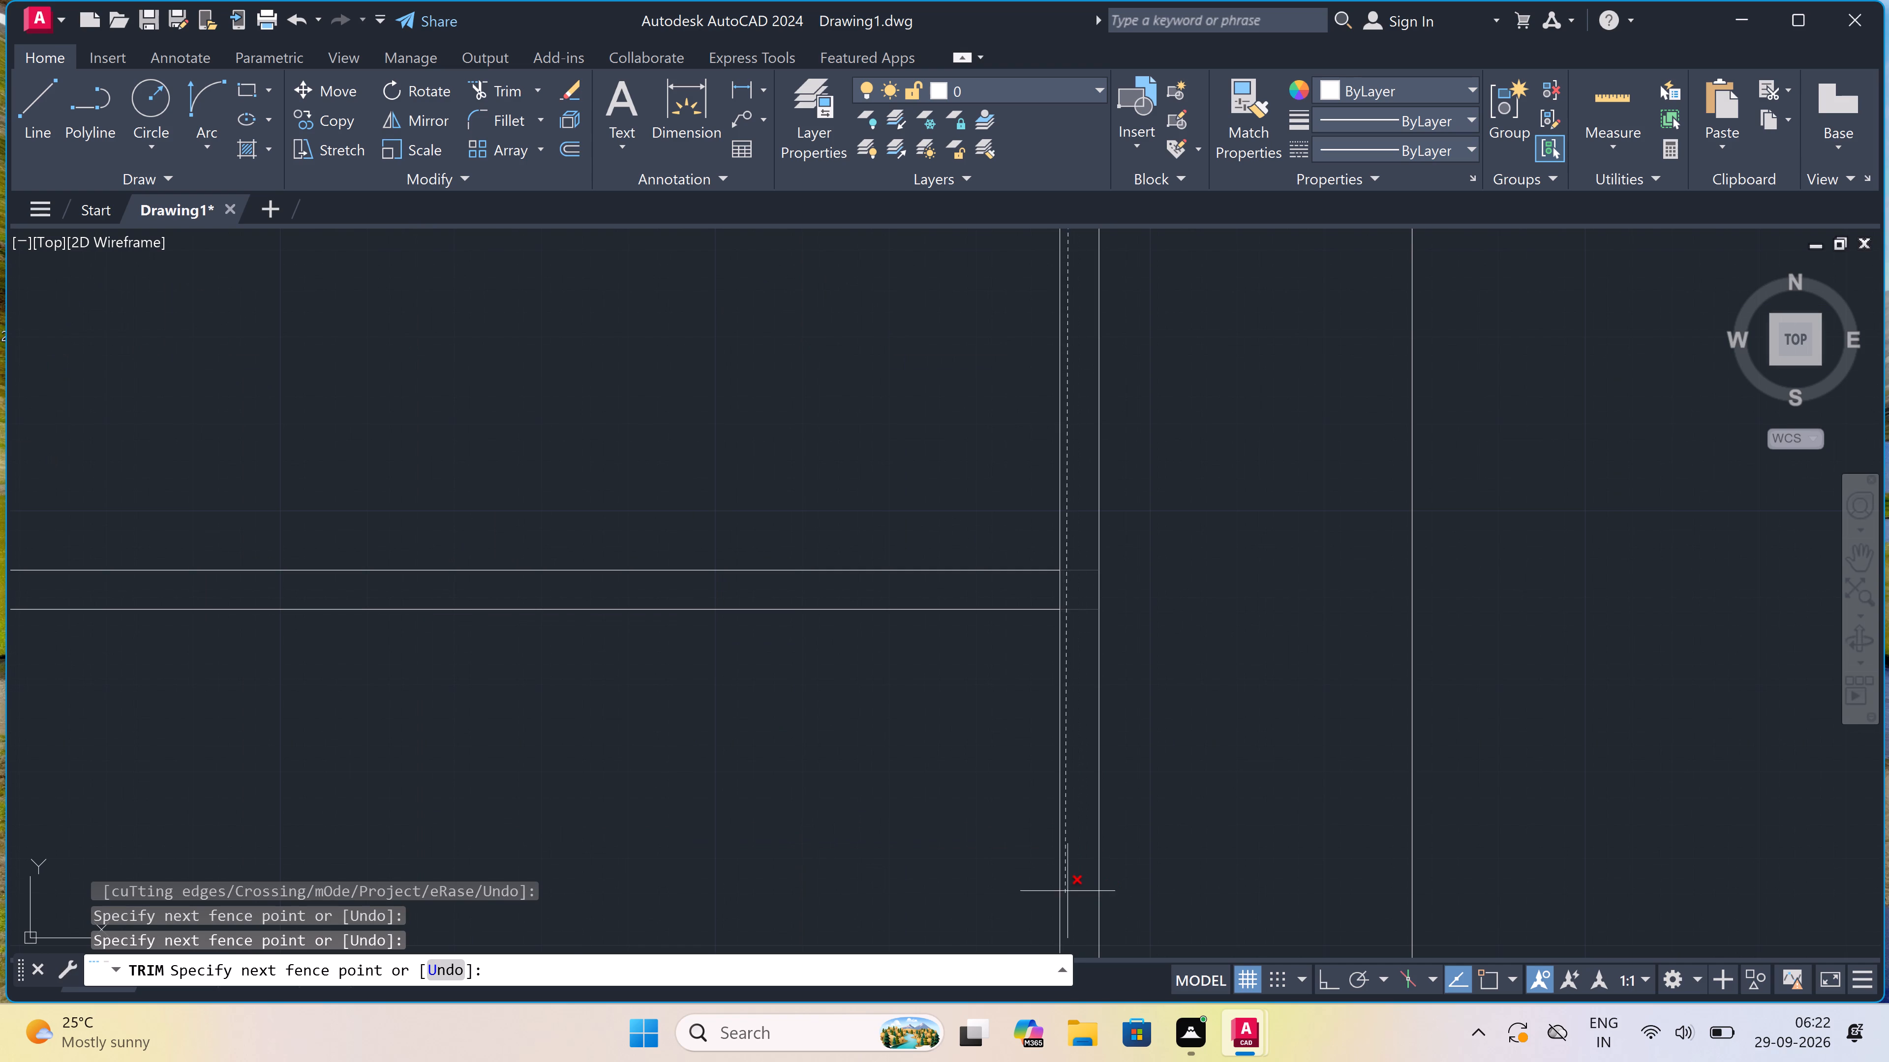
pyautogui.click(1071, 887)
pyautogui.scroll(-3, 1068, 670)
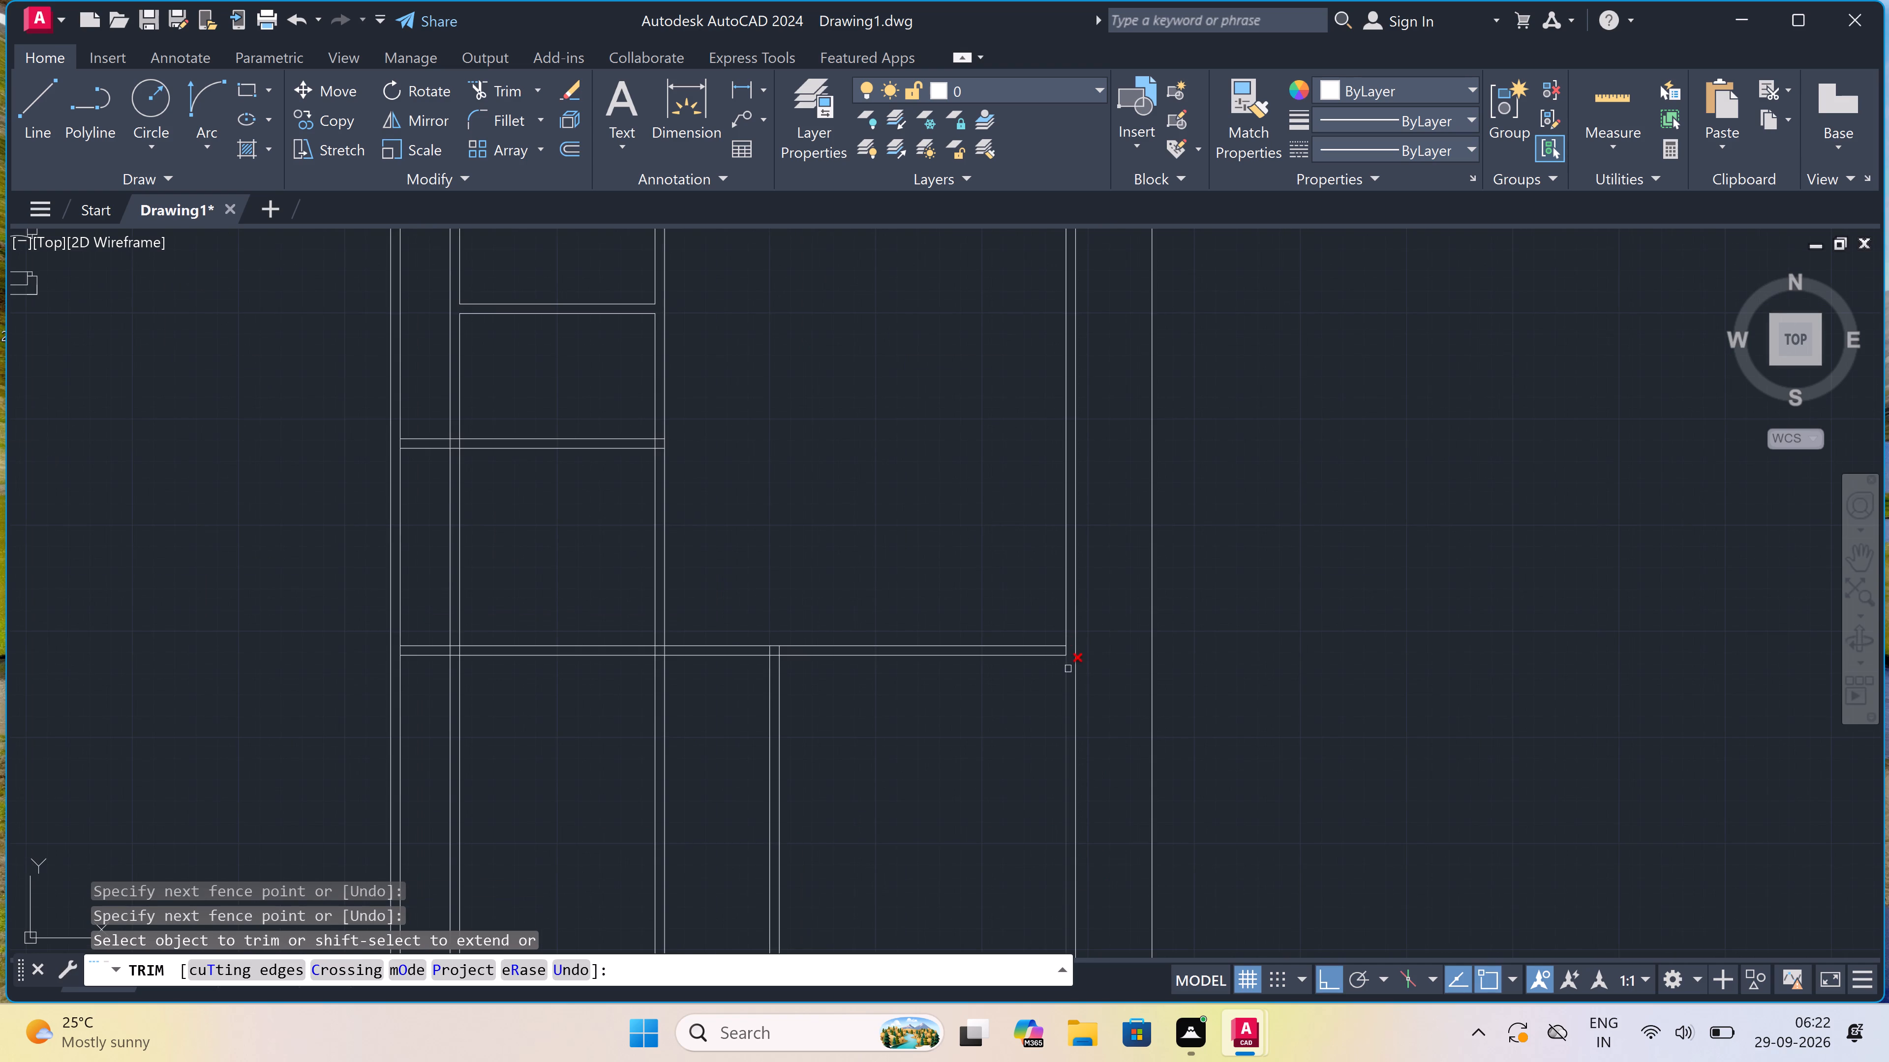
pyautogui.scroll(-1, 1056, 650)
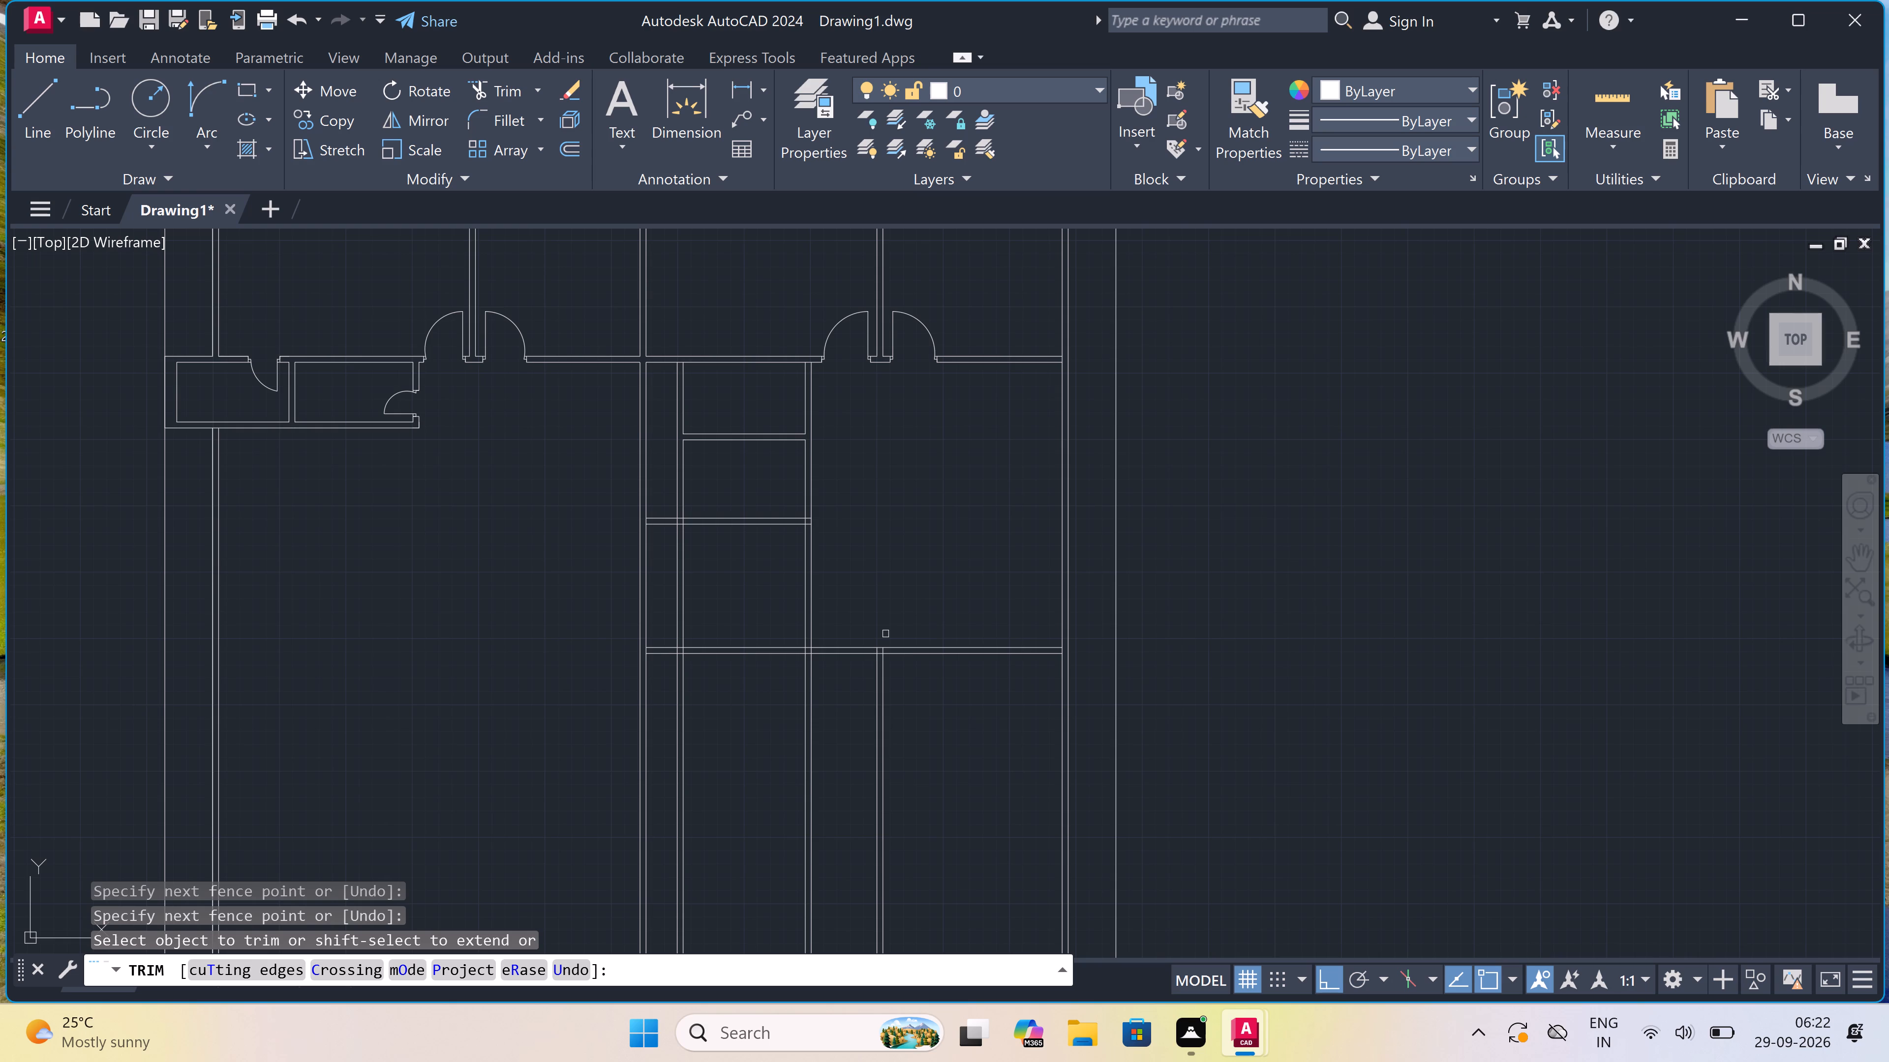
# Trim the lower-right vertical partition inside the lower horizontal wall, and remove it and the adjacent partition below that wall.
pyautogui.scroll(1, 885, 634)
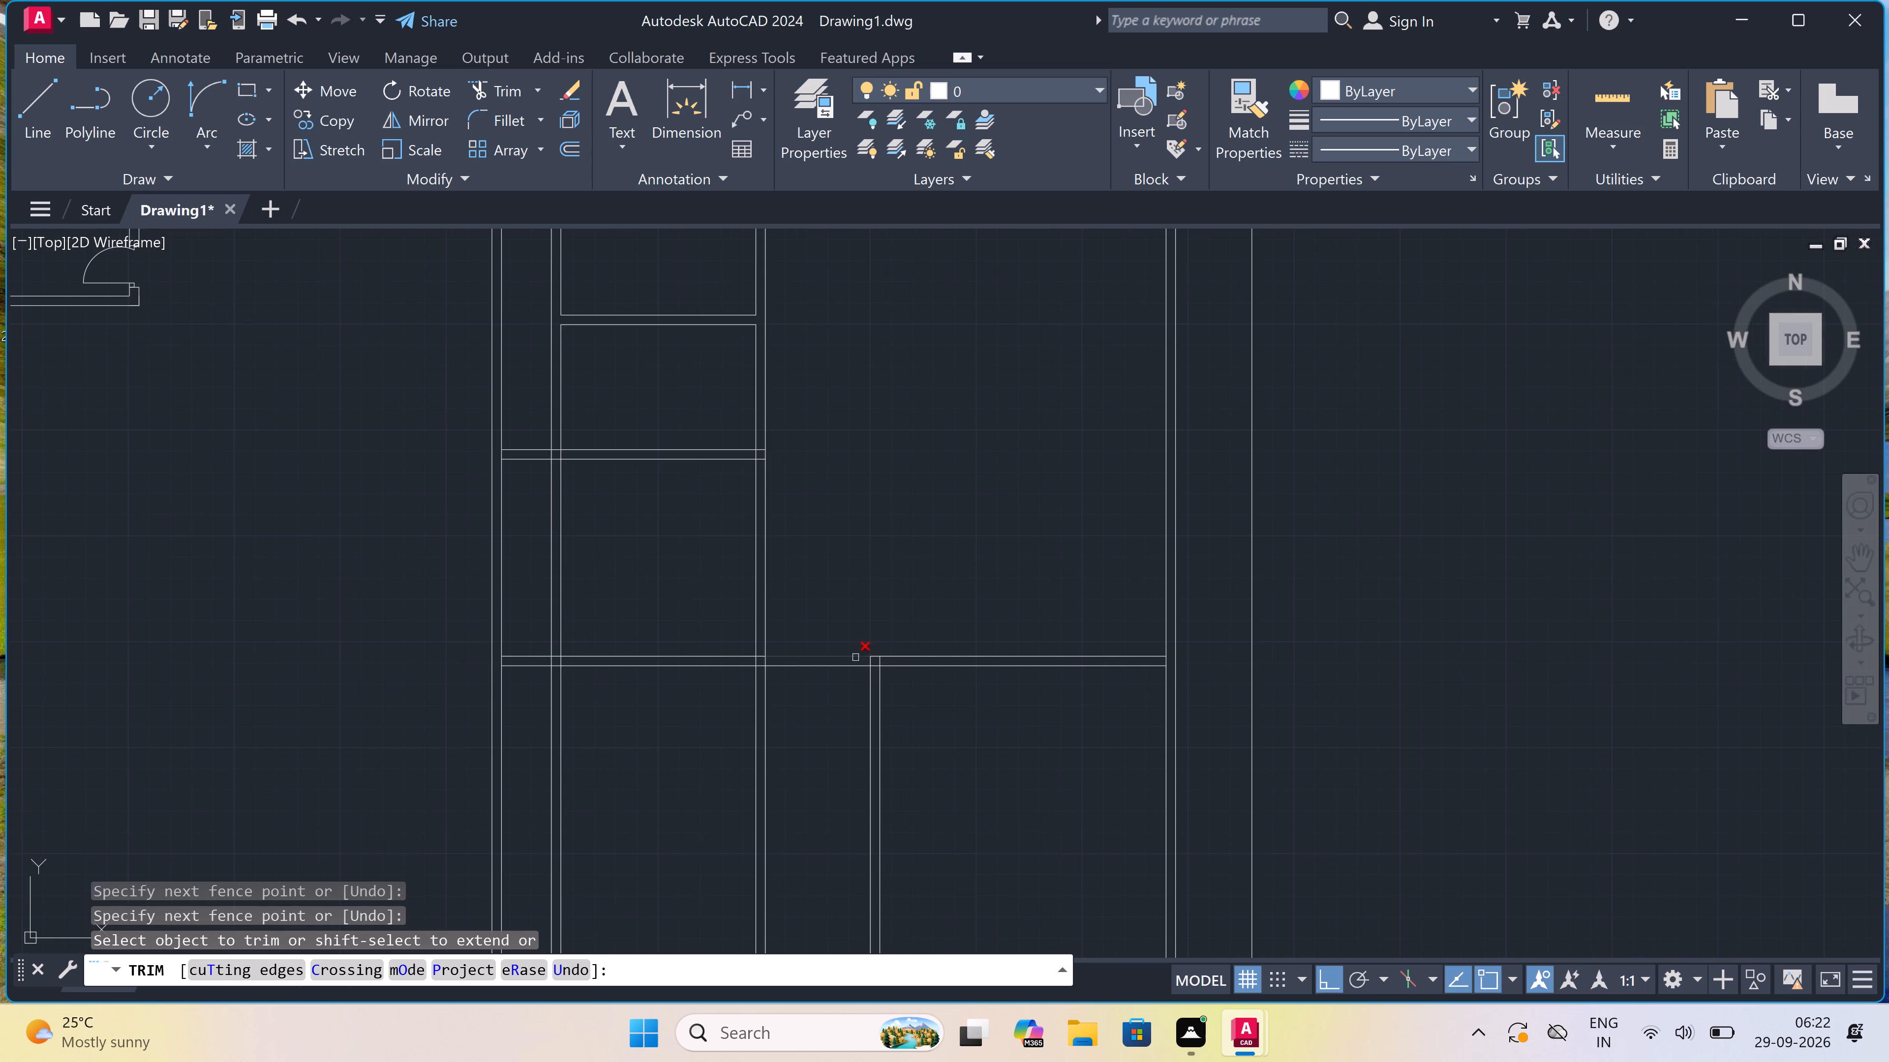
pyautogui.scroll(3, 862, 658)
pyautogui.click(855, 670)
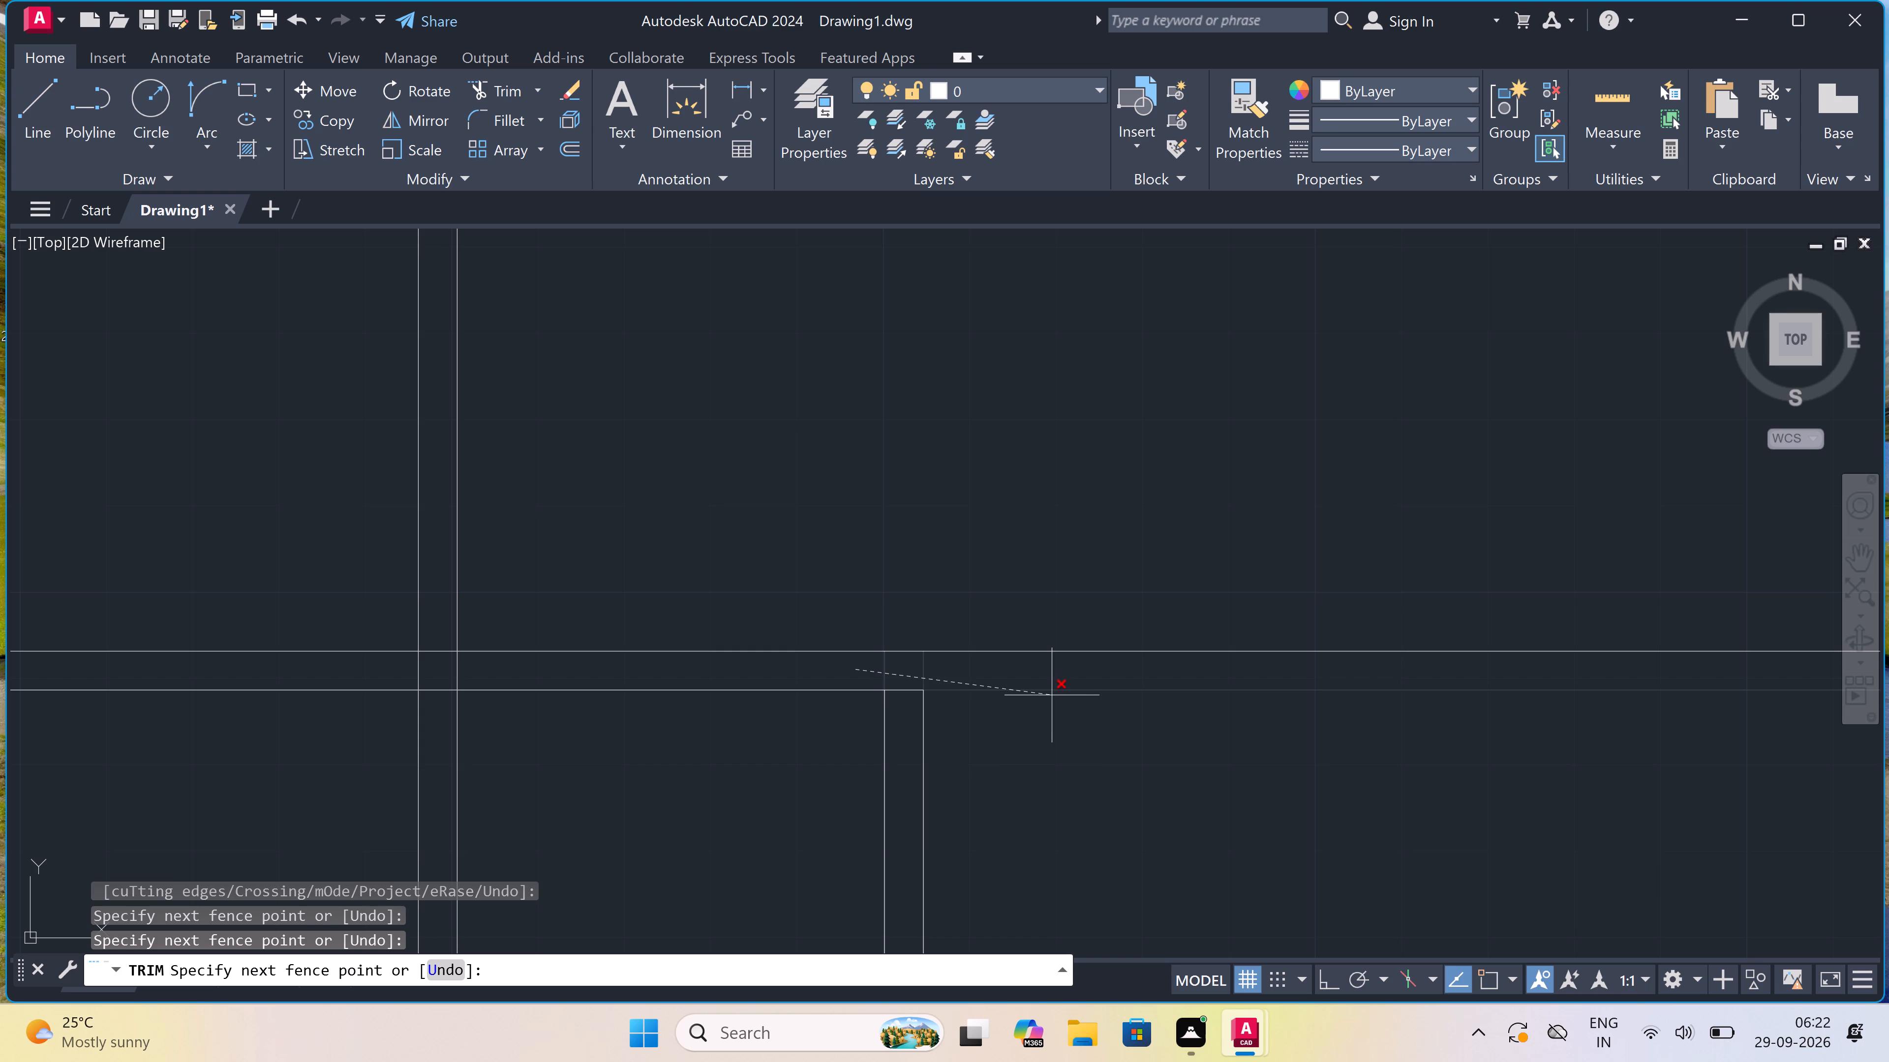
pyautogui.click(1050, 671)
pyautogui.scroll(-3, 1049, 673)
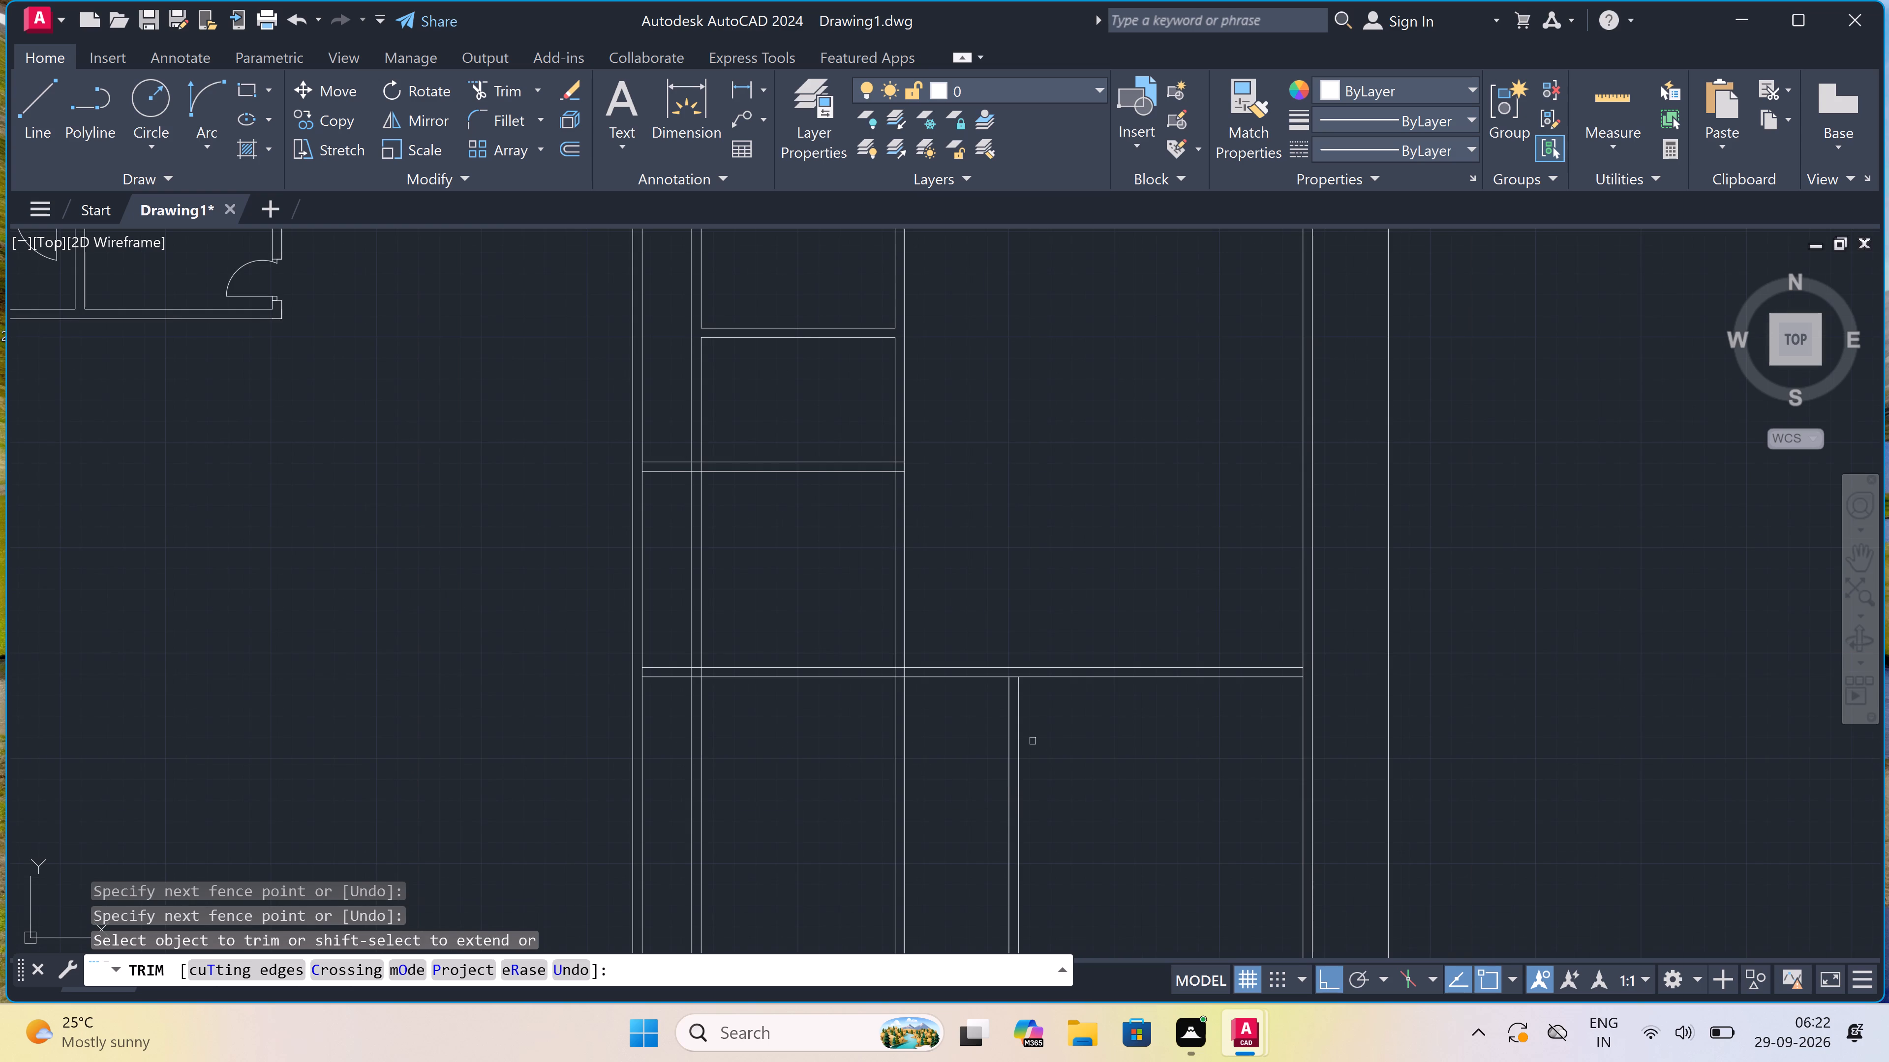
pyautogui.click(1033, 741)
pyautogui.click(770, 757)
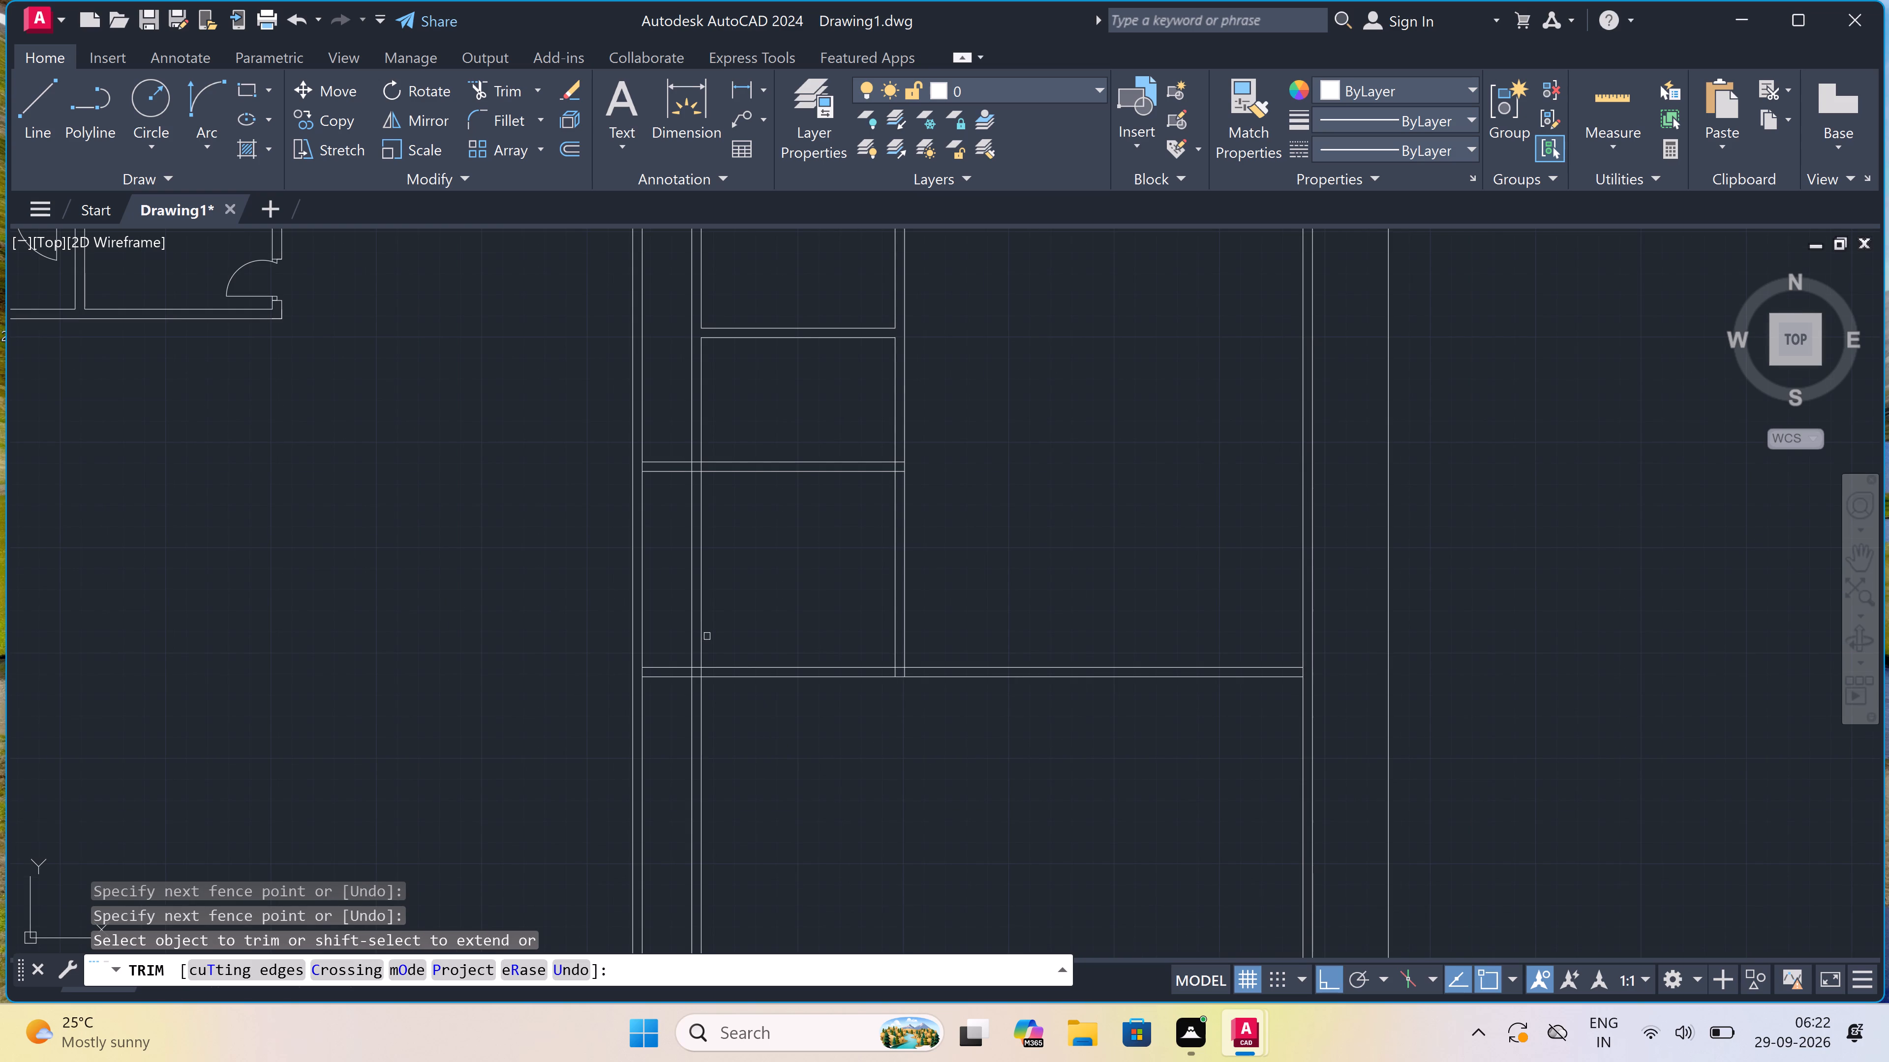
# Trim away the small rooms' left vertical partition everywhere below the middle horizontal wall, including inside and beneath the lower wall.
pyautogui.scroll(2, 687, 667)
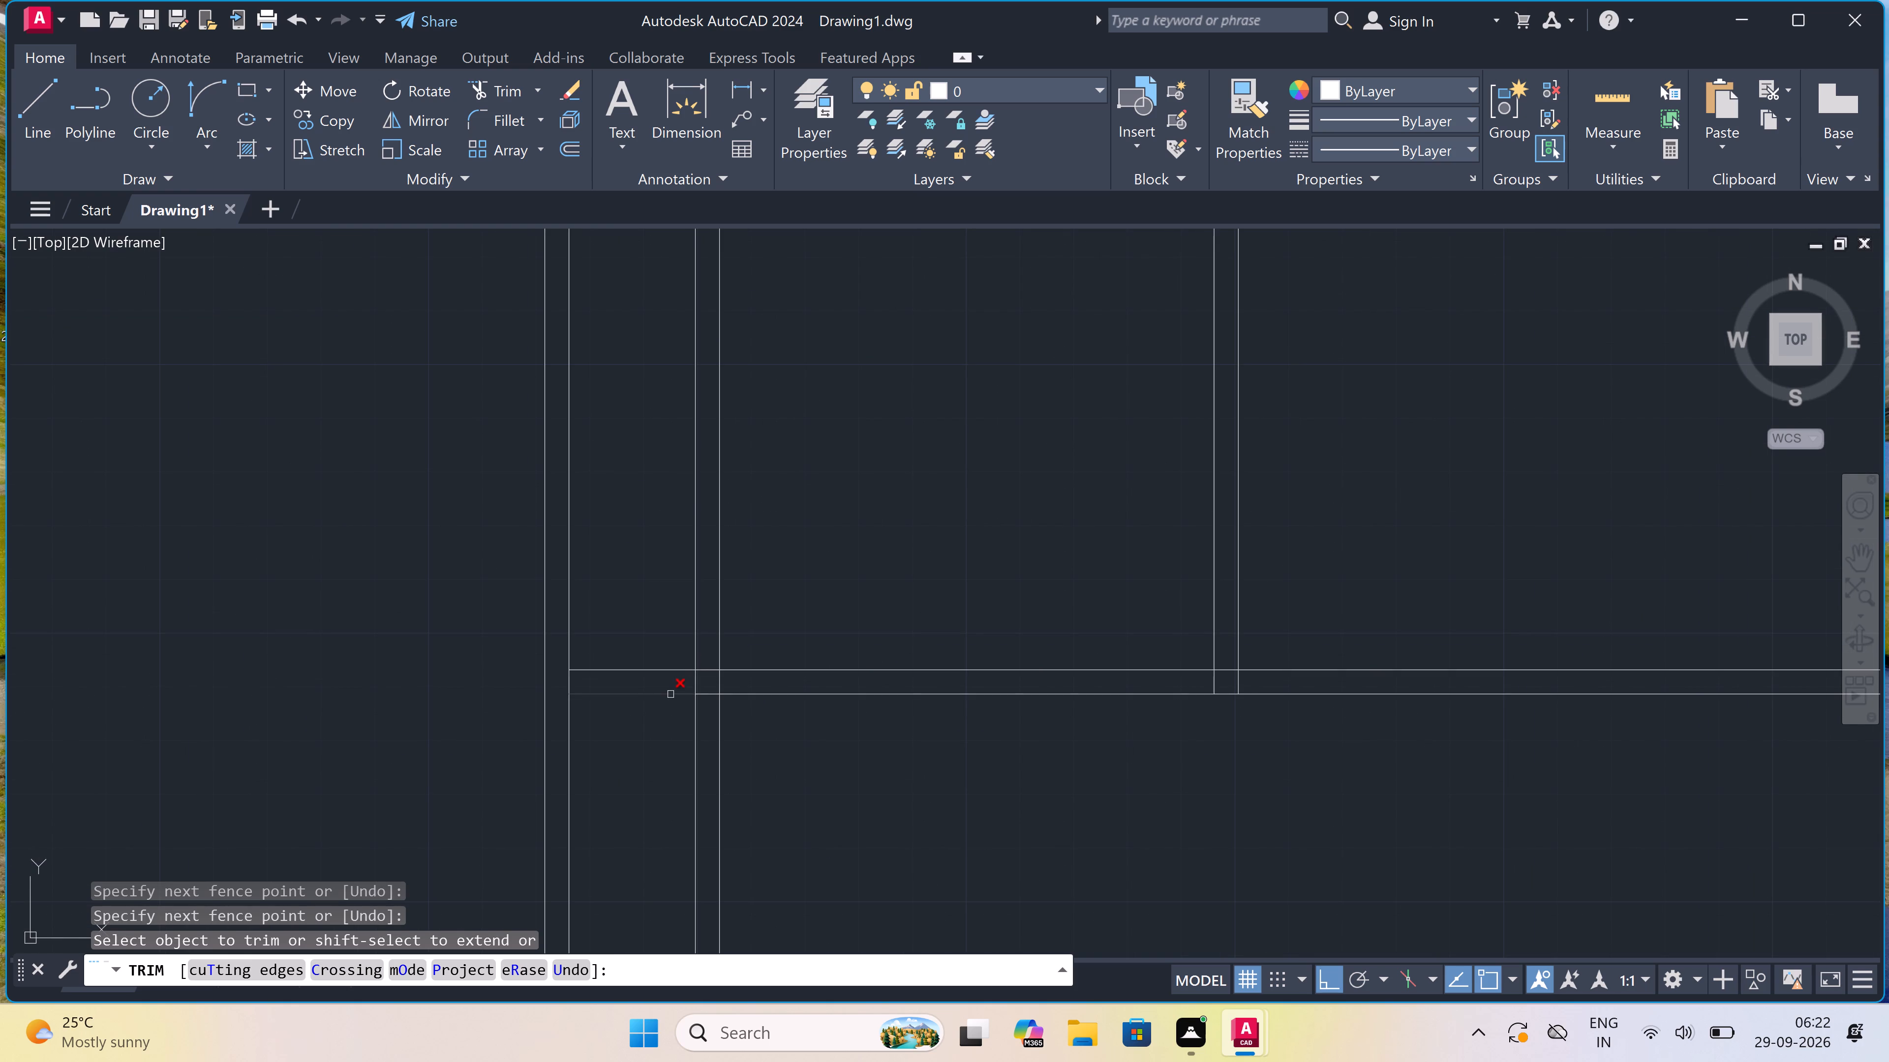
pyautogui.click(672, 688)
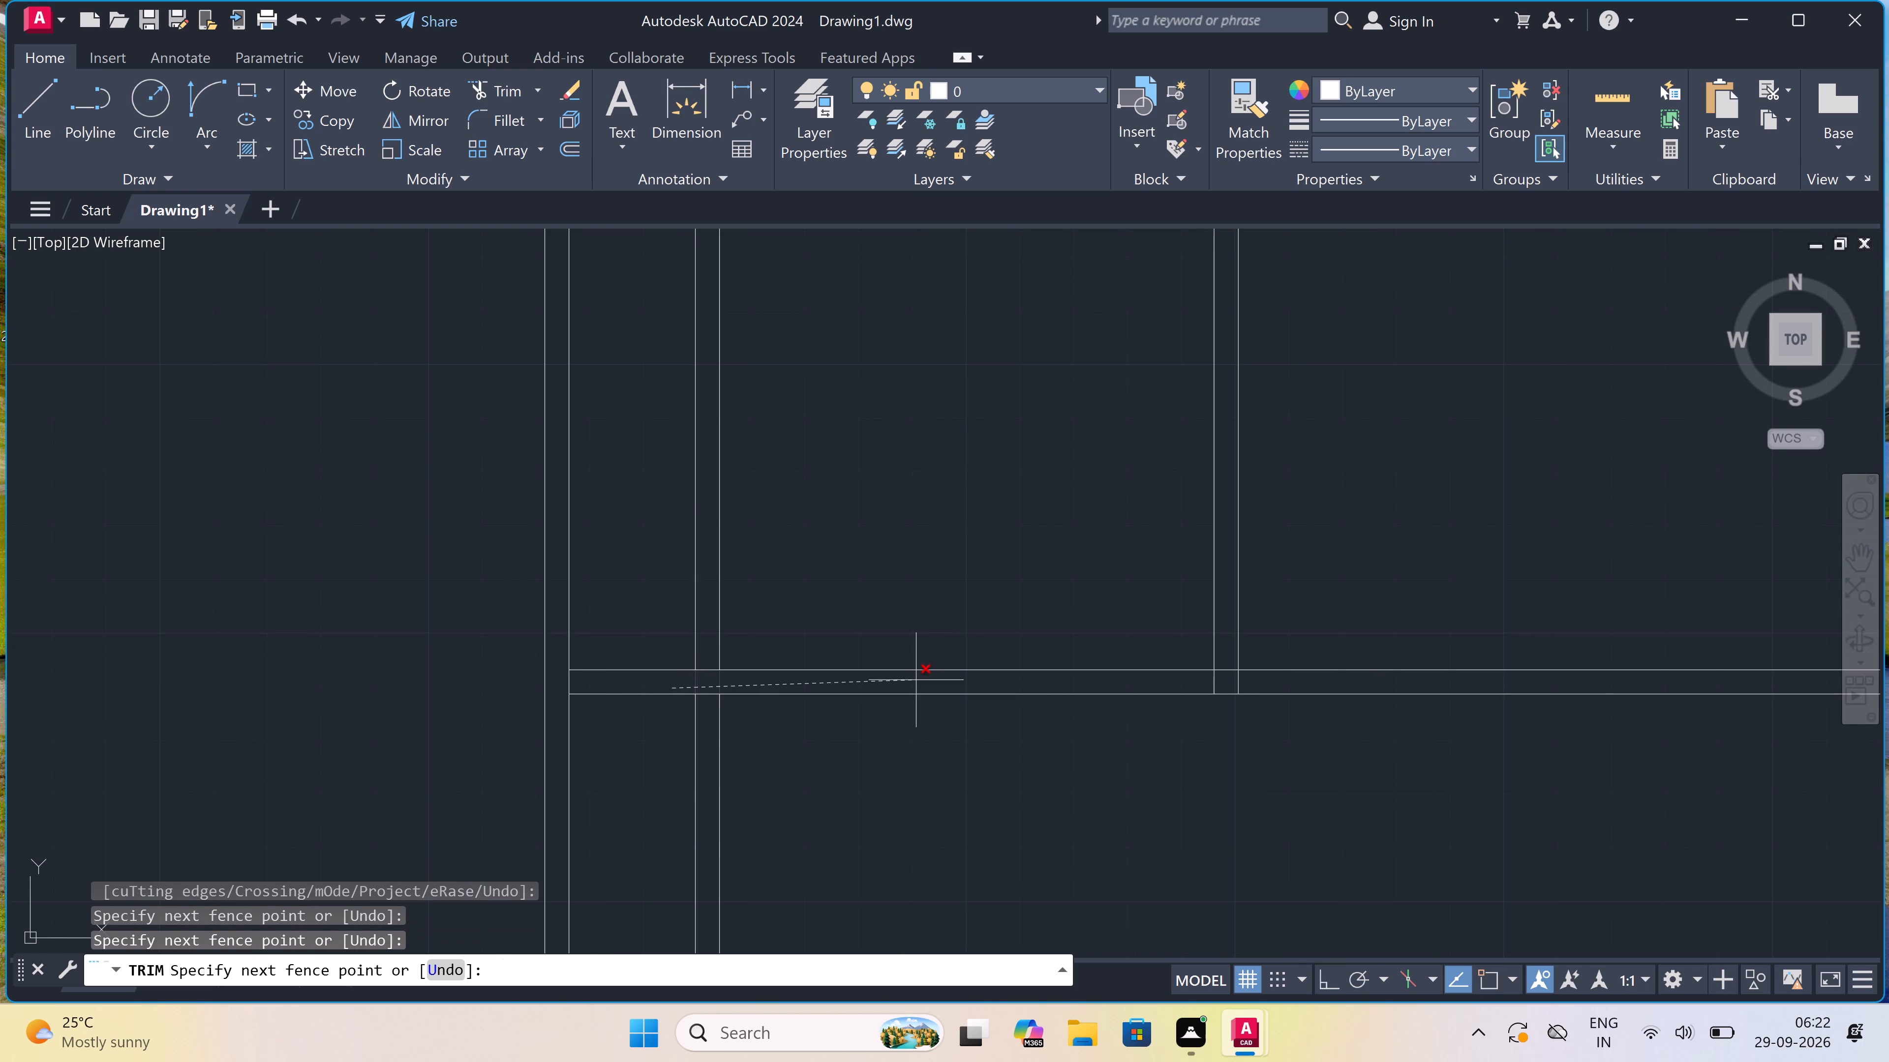
pyautogui.click(916, 679)
pyautogui.scroll(-4, 916, 679)
pyautogui.click(892, 716)
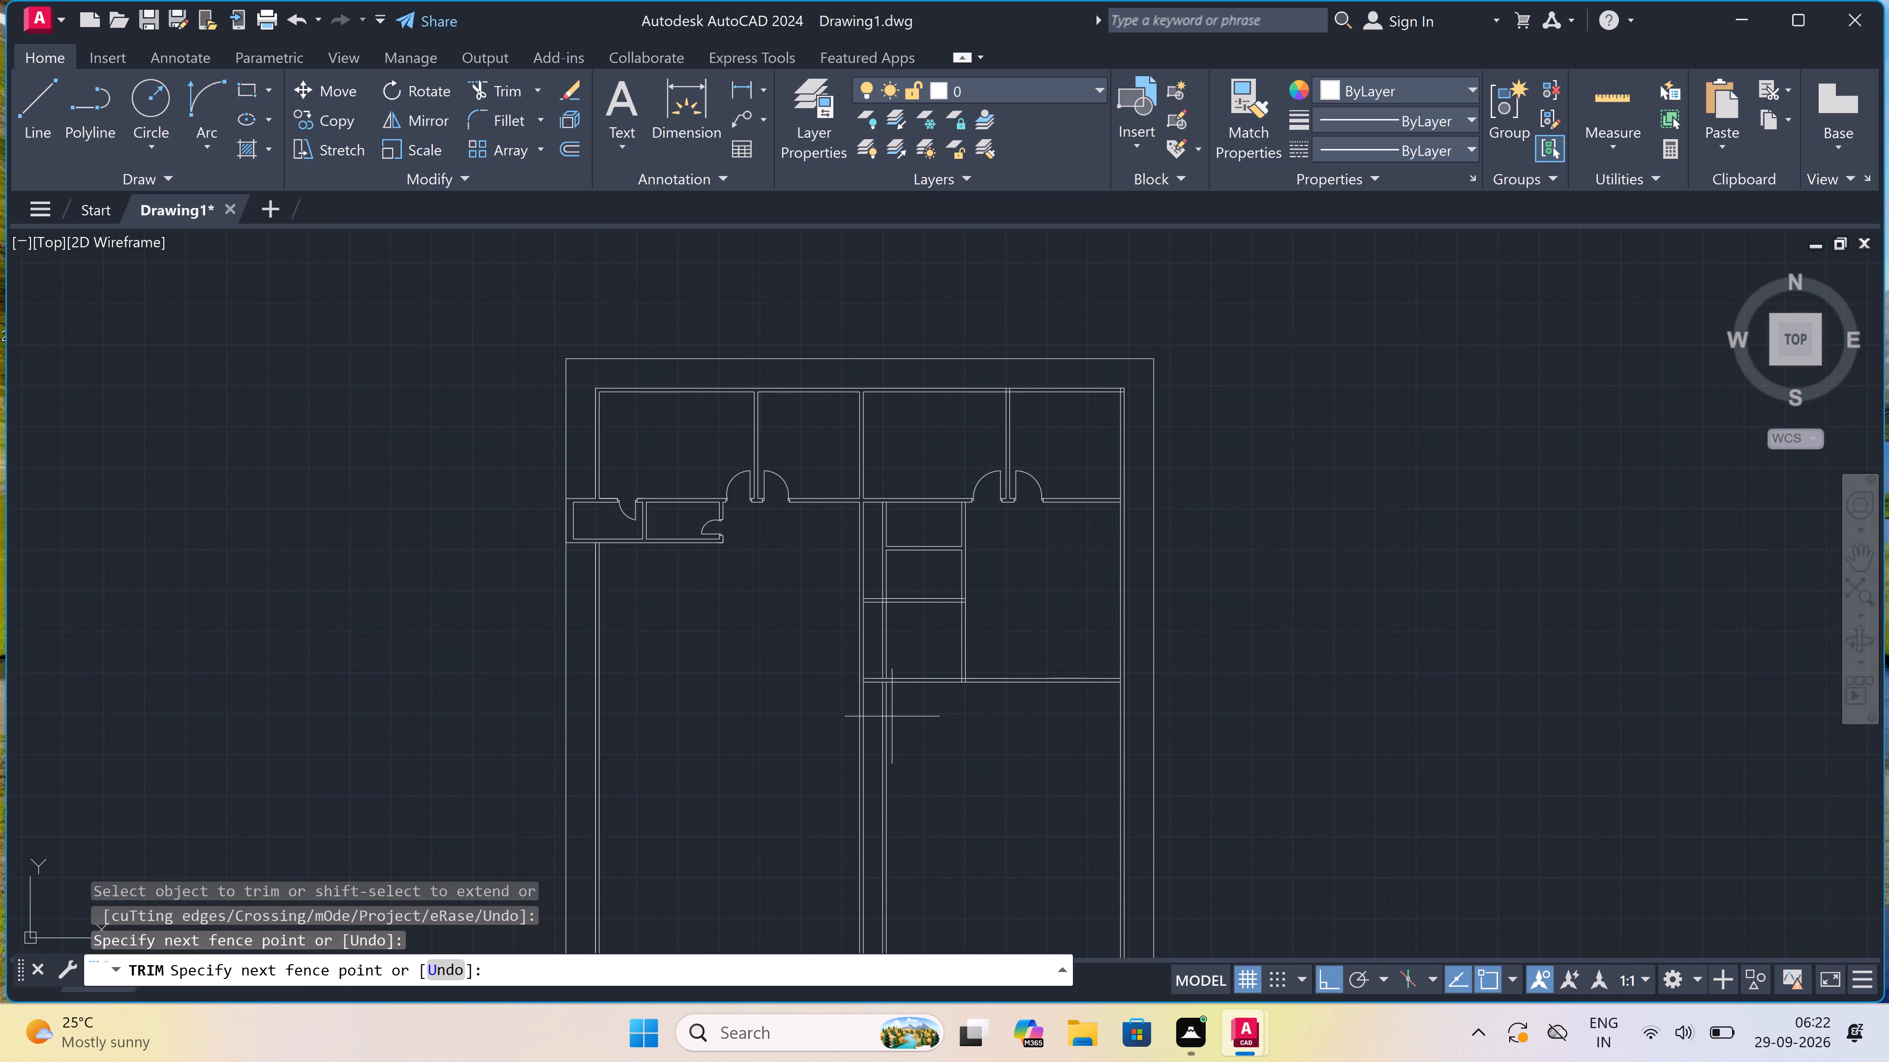
pyautogui.click(874, 718)
pyautogui.scroll(2, 880, 625)
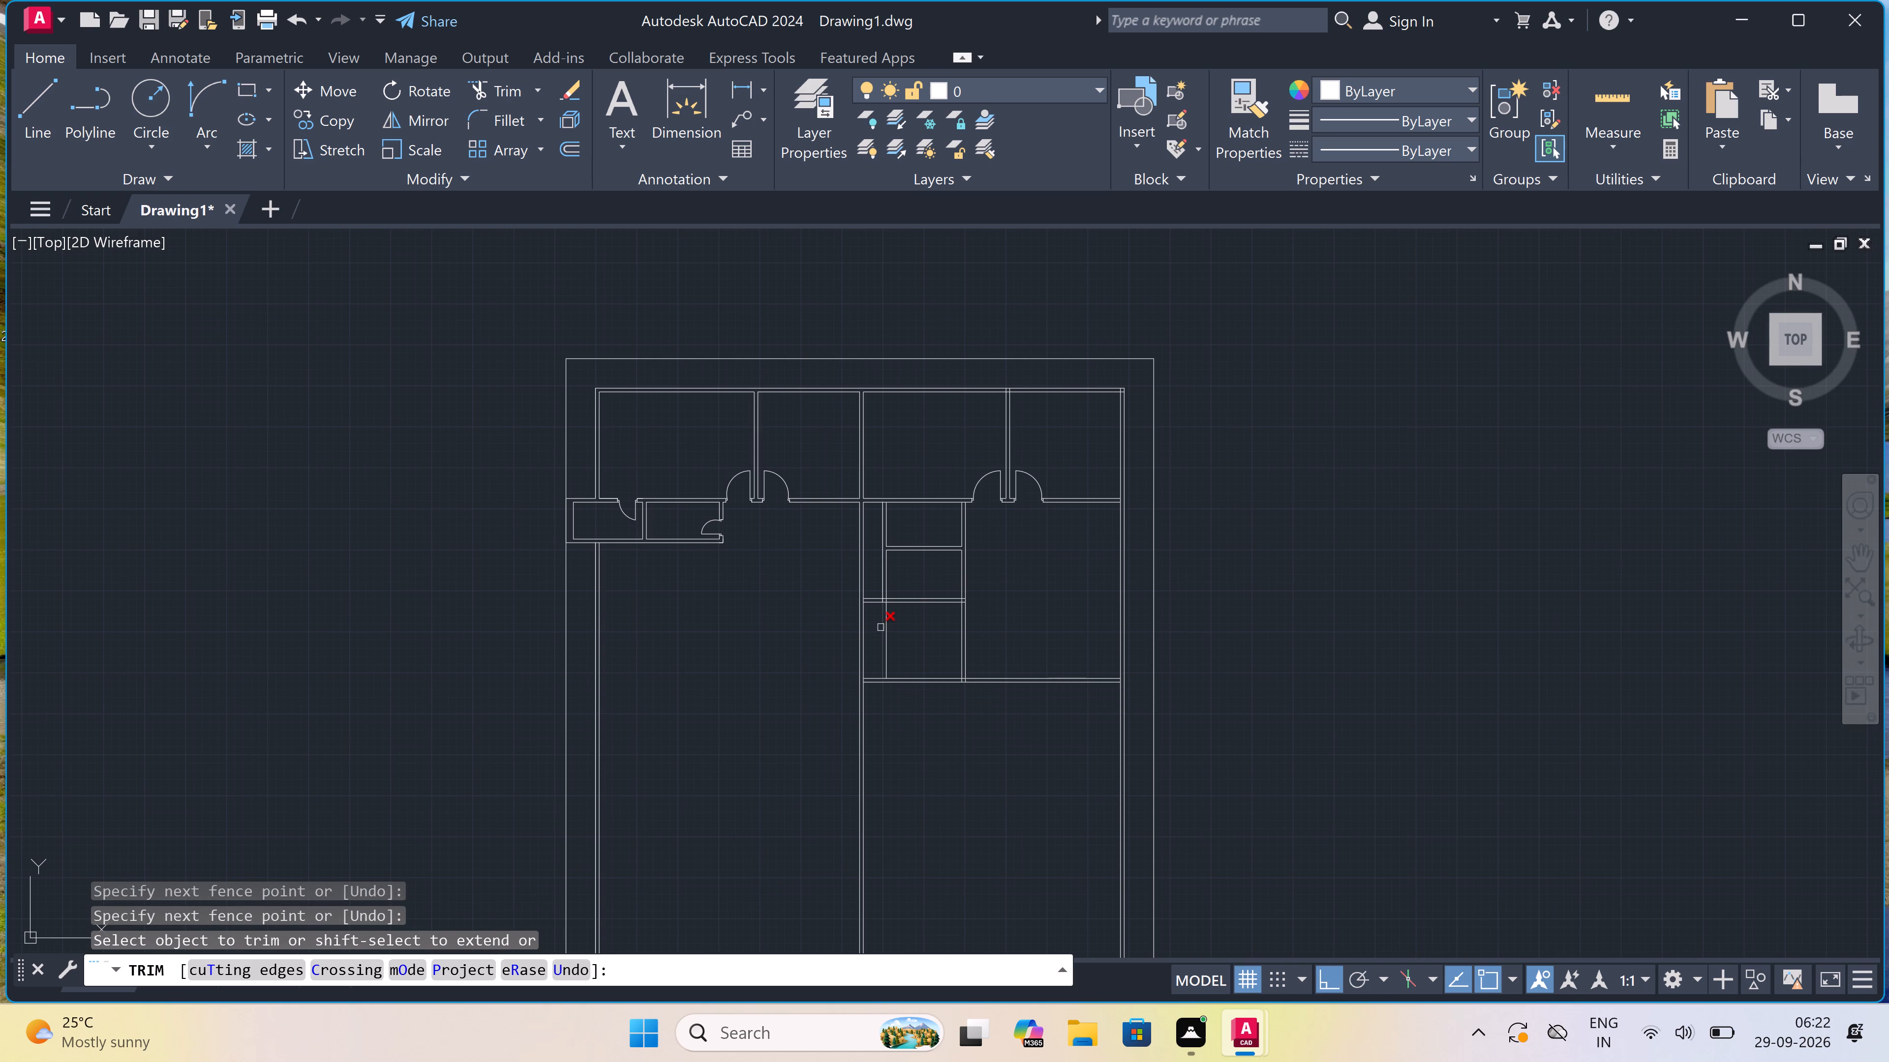
pyautogui.click(879, 624)
pyautogui.click(890, 629)
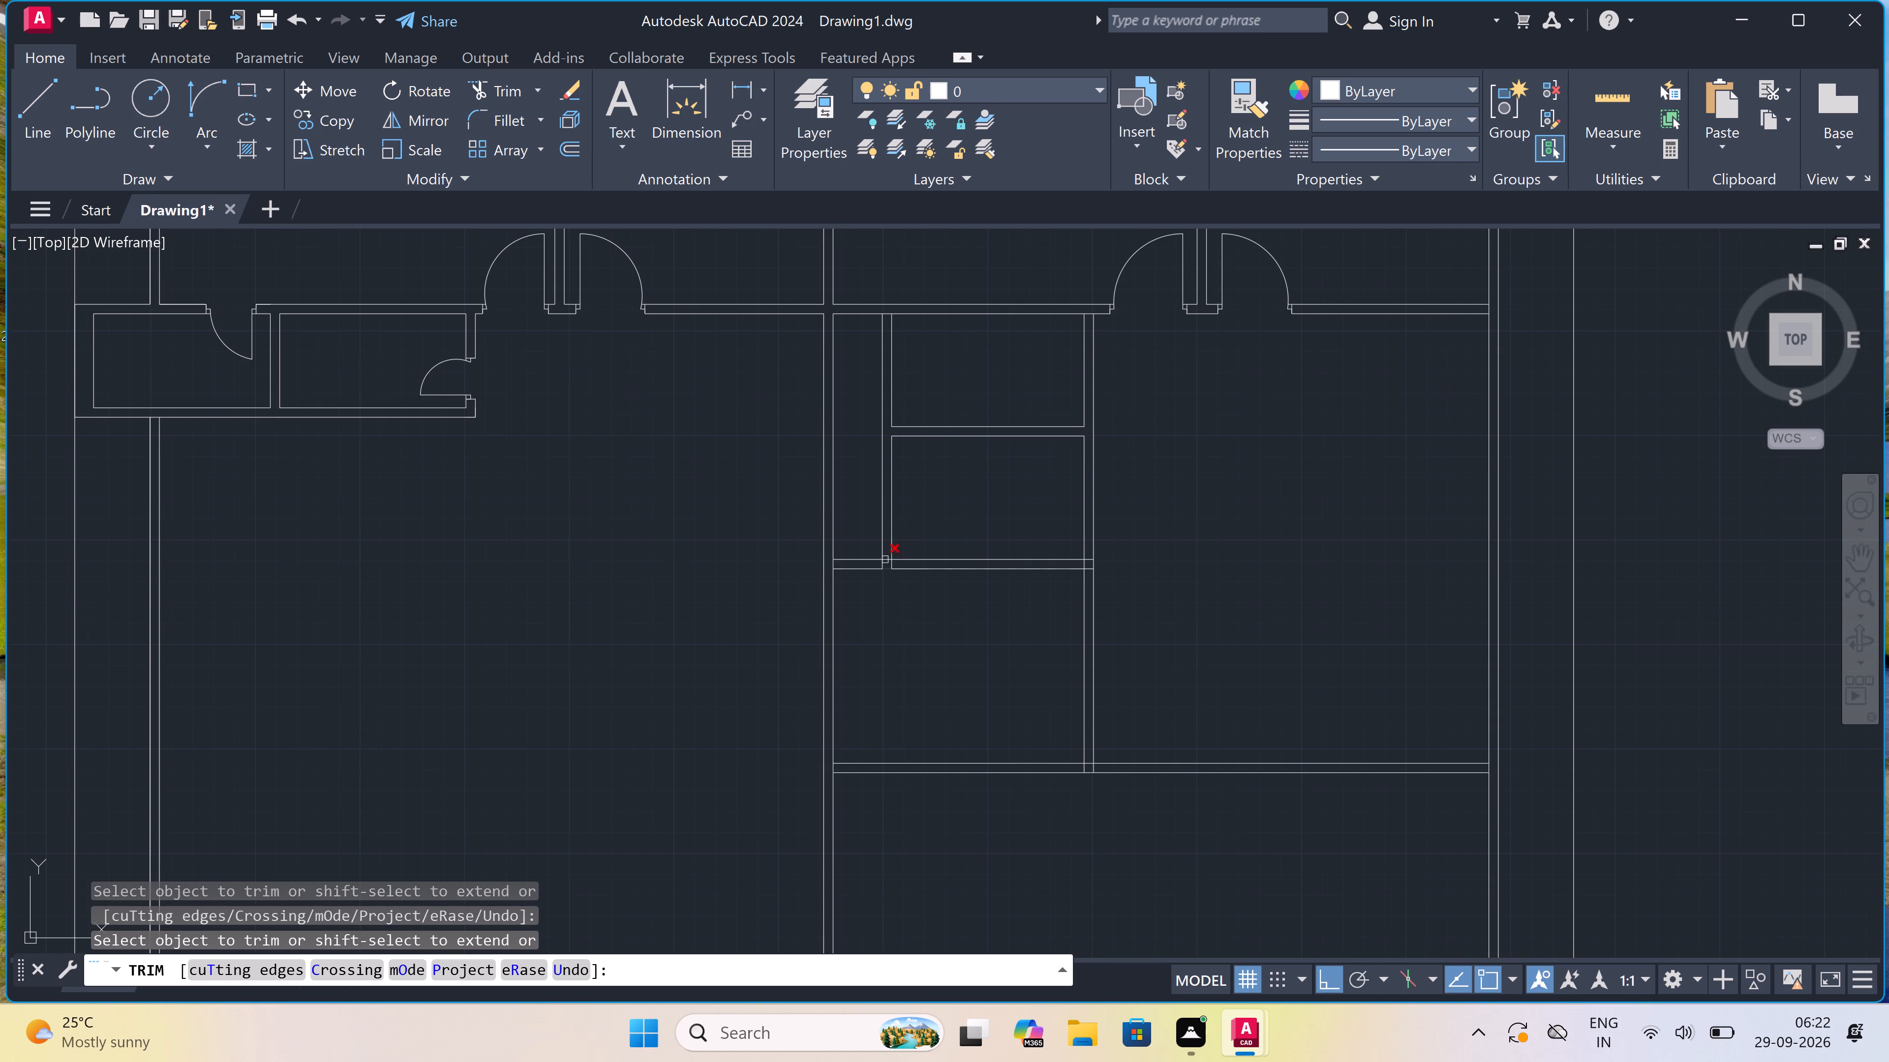
# Trim the left partition's lines inside the middle horizontal wall, and the wall's upper line across the partition.
pyautogui.scroll(3, 872, 546)
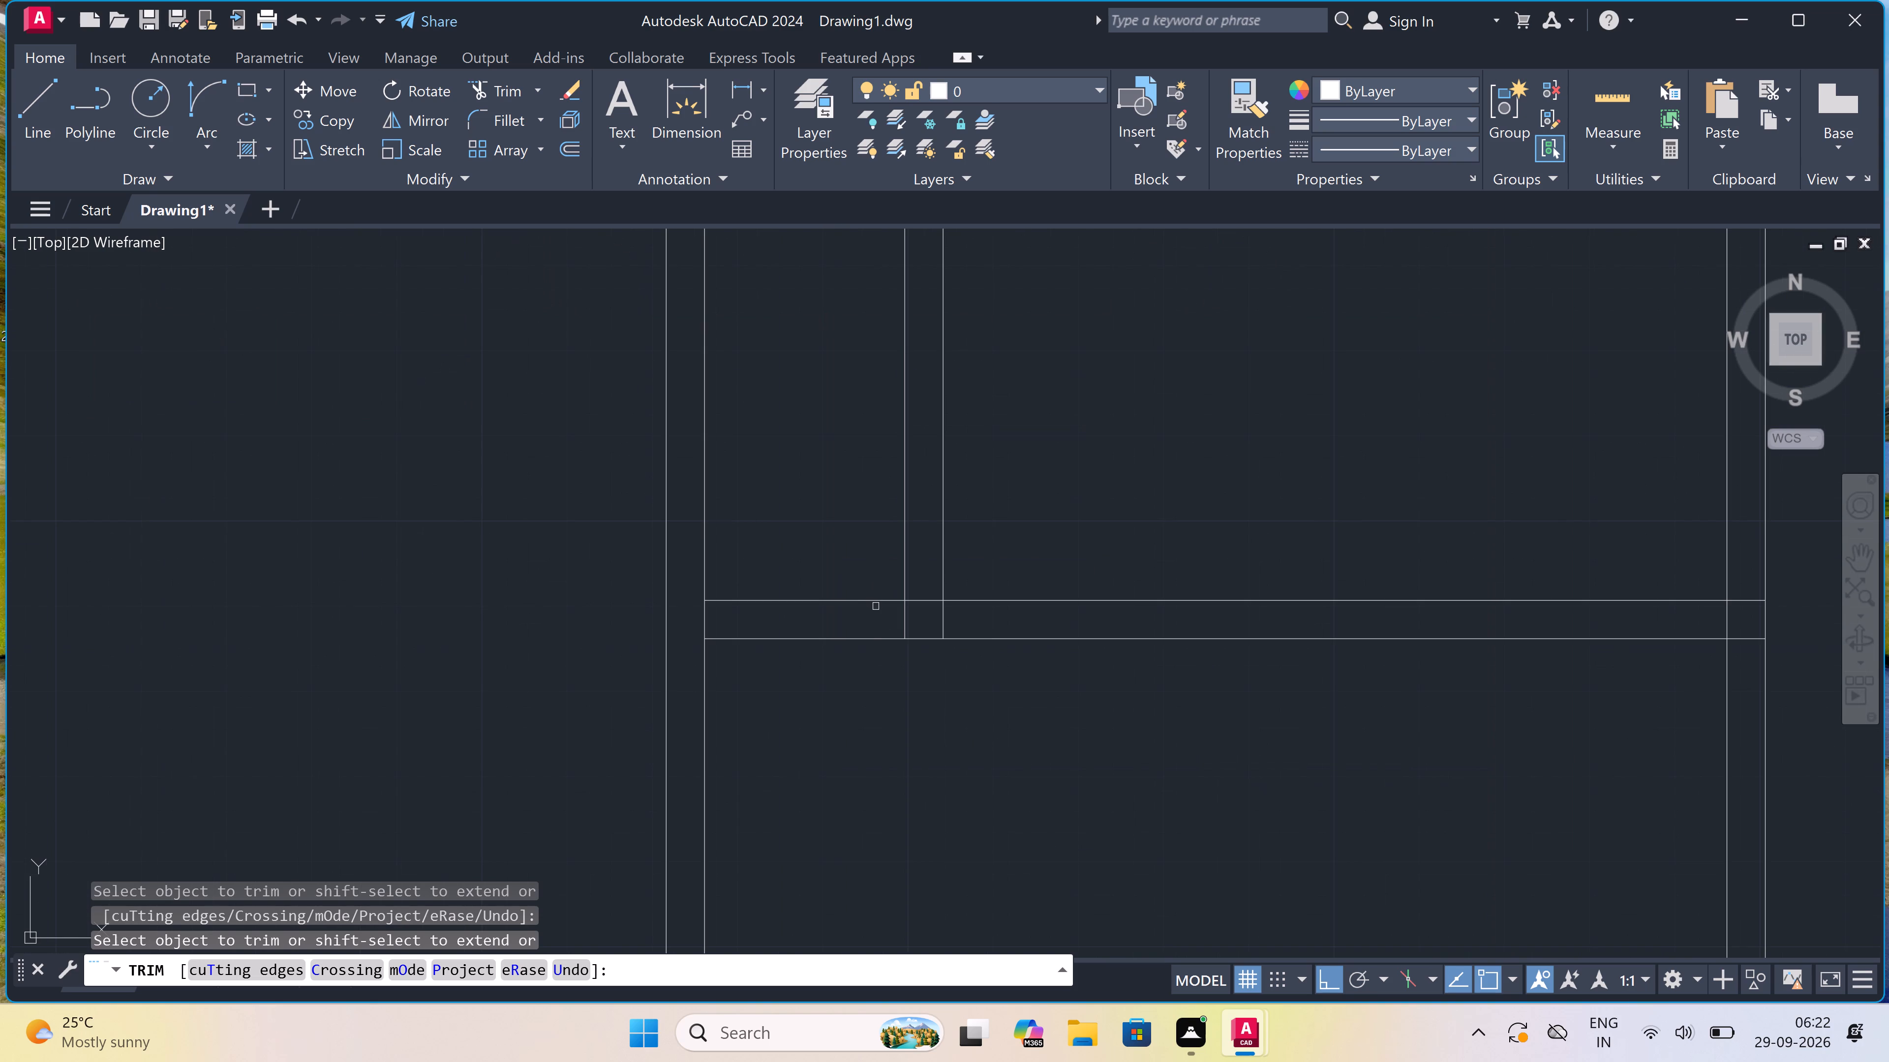
pyautogui.doubleClick(873, 612)
pyautogui.scroll(-1, 1255, 626)
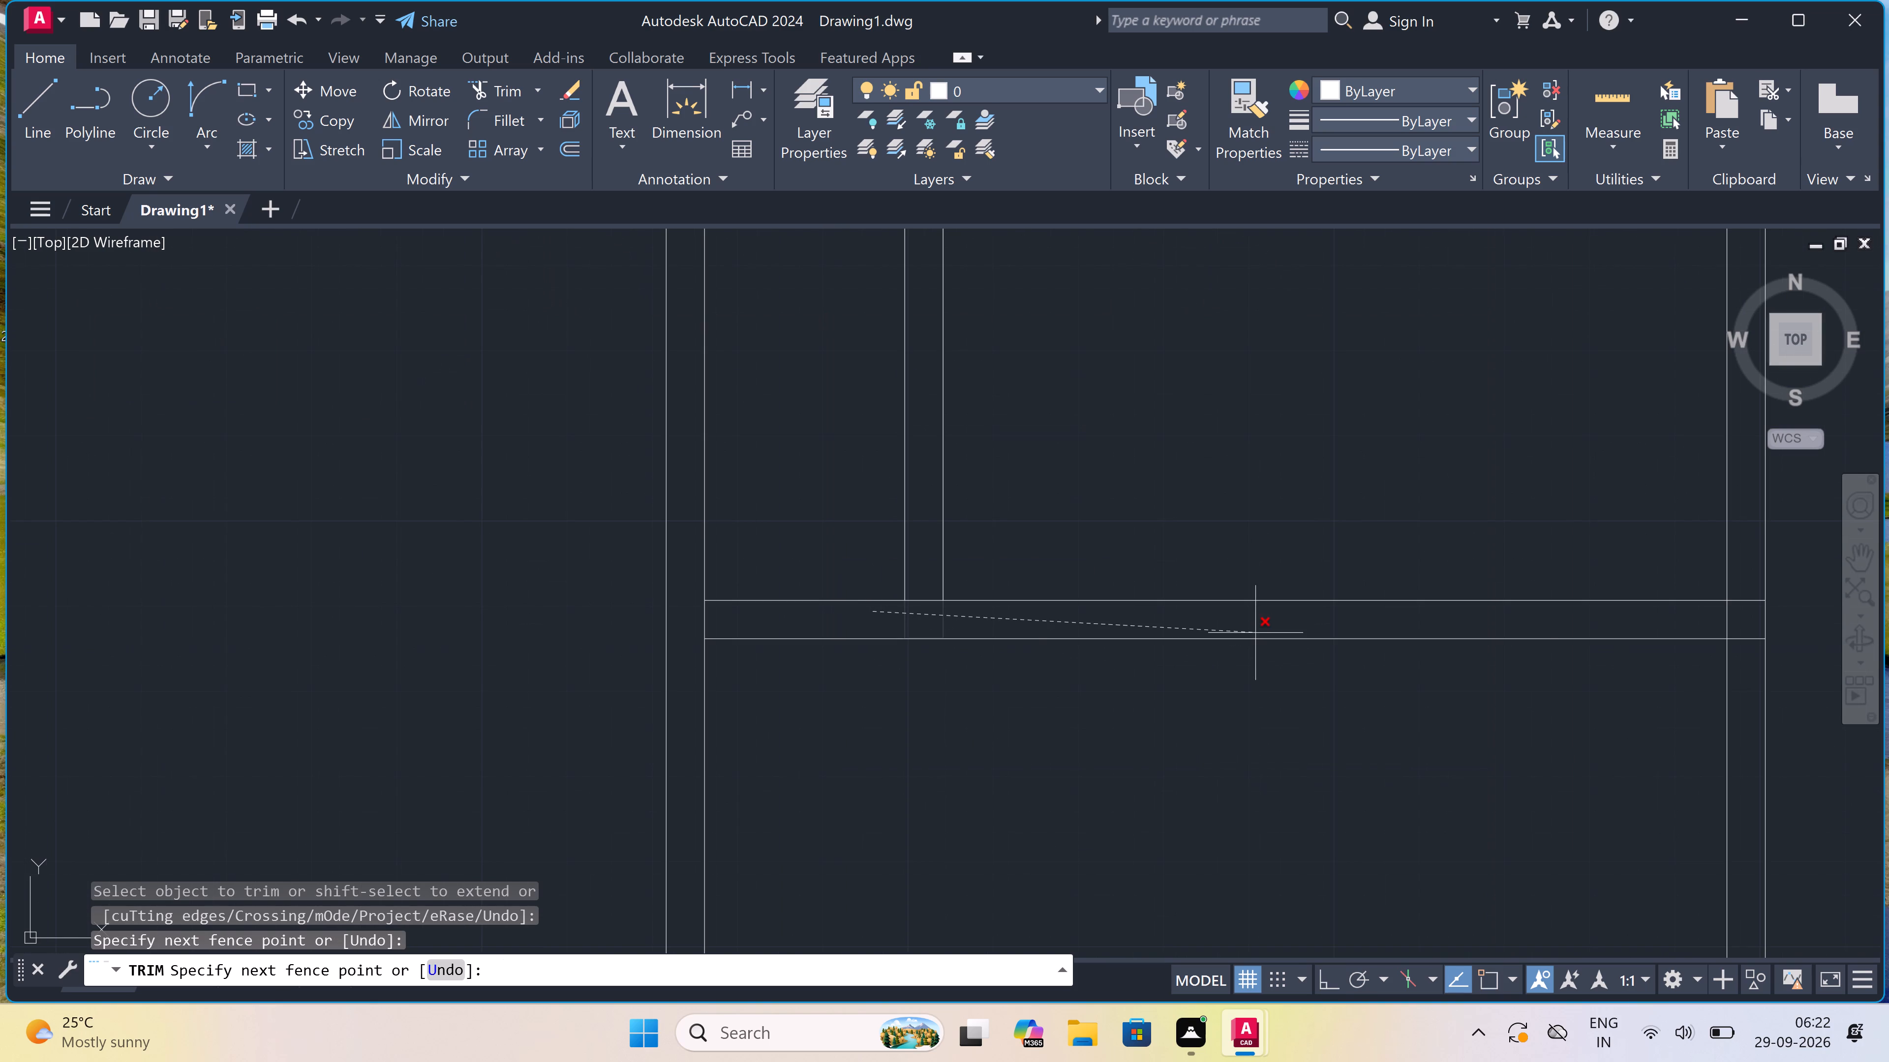
pyautogui.scroll(-2, 1255, 627)
pyautogui.click(1254, 626)
pyautogui.scroll(4, 1236, 619)
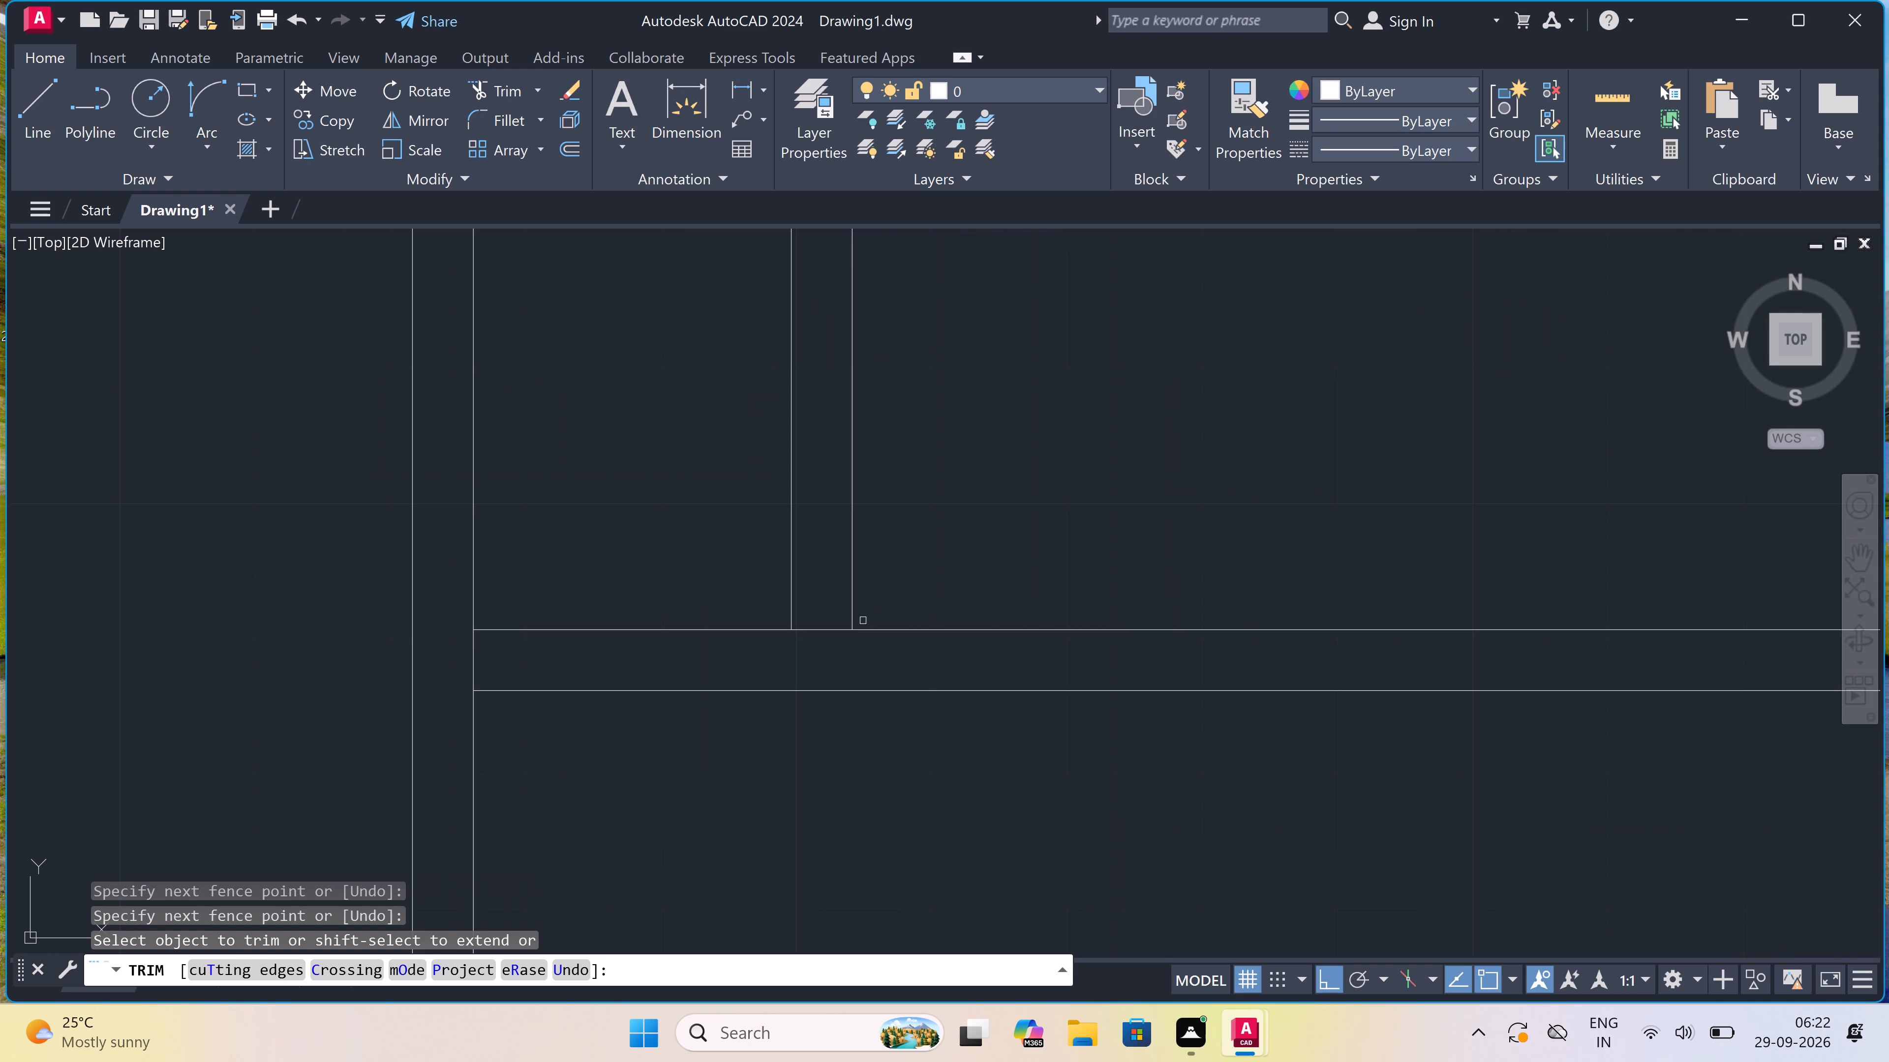
pyautogui.click(823, 630)
pyautogui.scroll(-3, 823, 630)
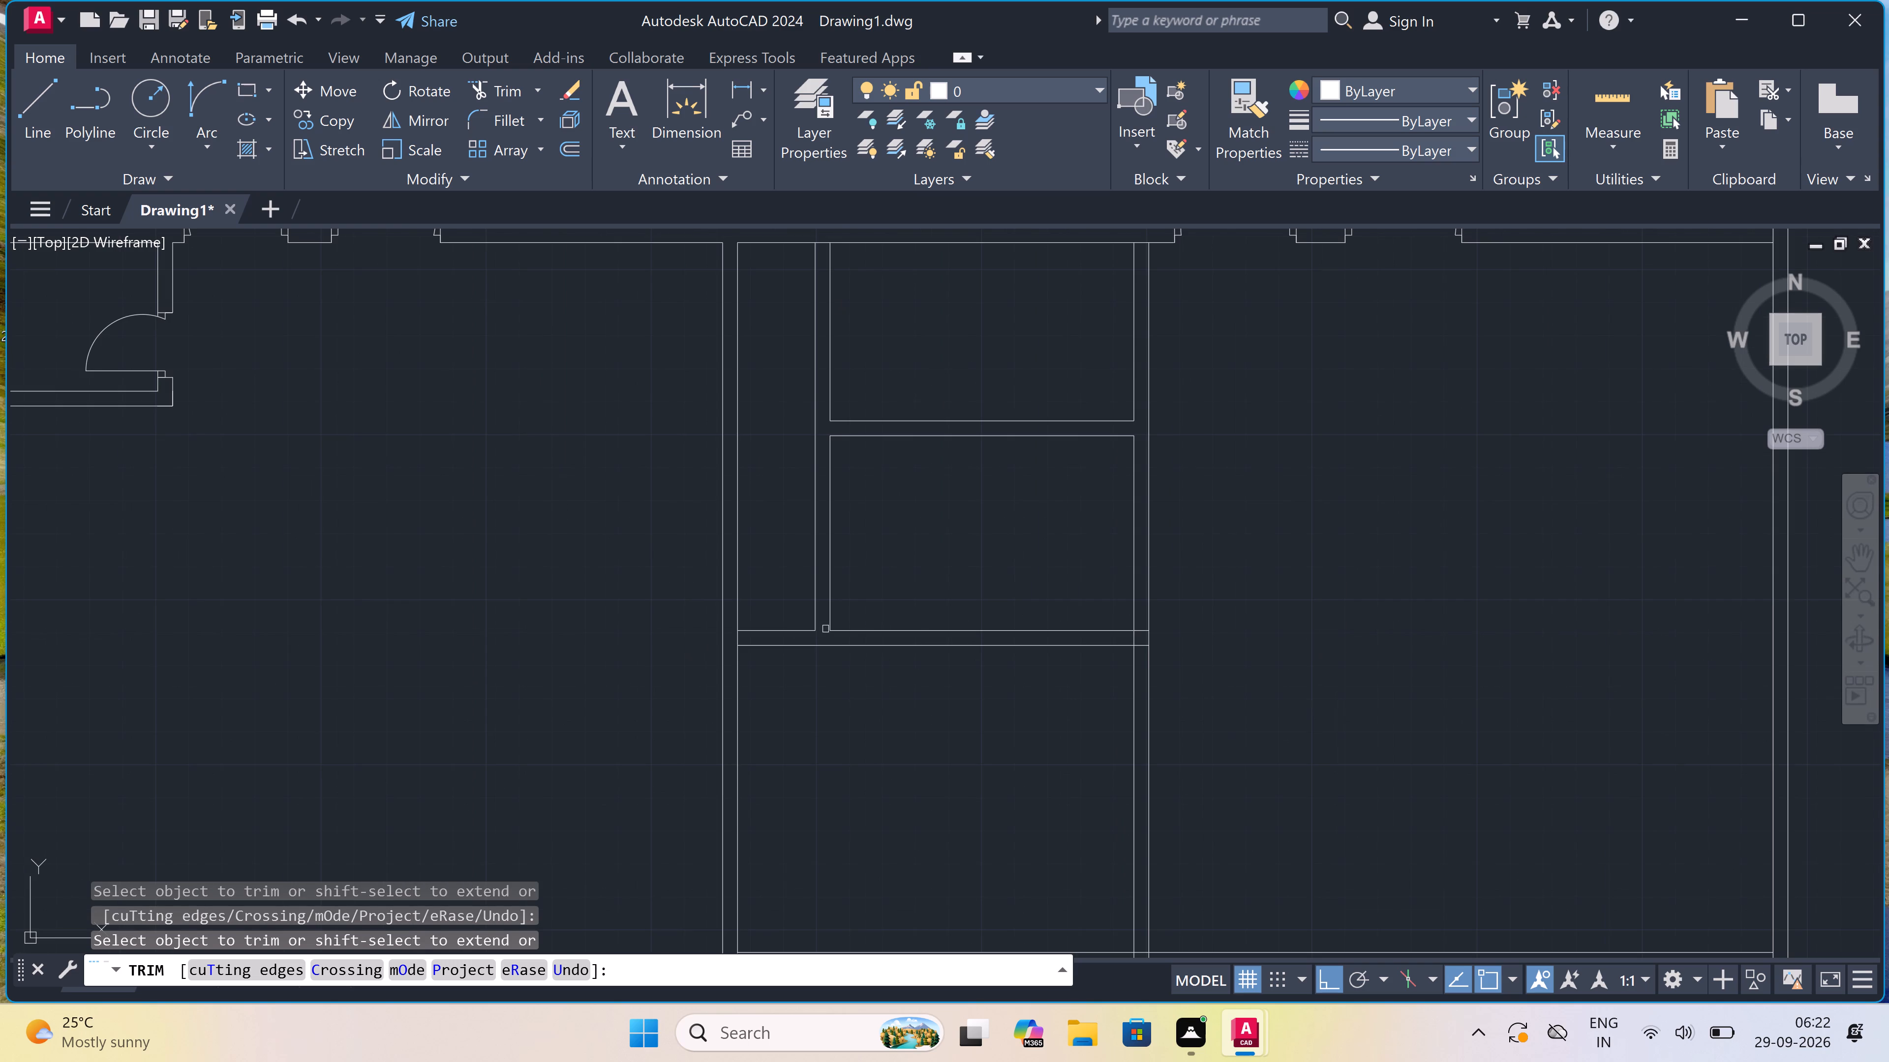
# Trim the middle horizontal wall's line ends inside the small rooms' right partition, and the partition's inner line across the wall.
pyautogui.scroll(3, 1139, 640)
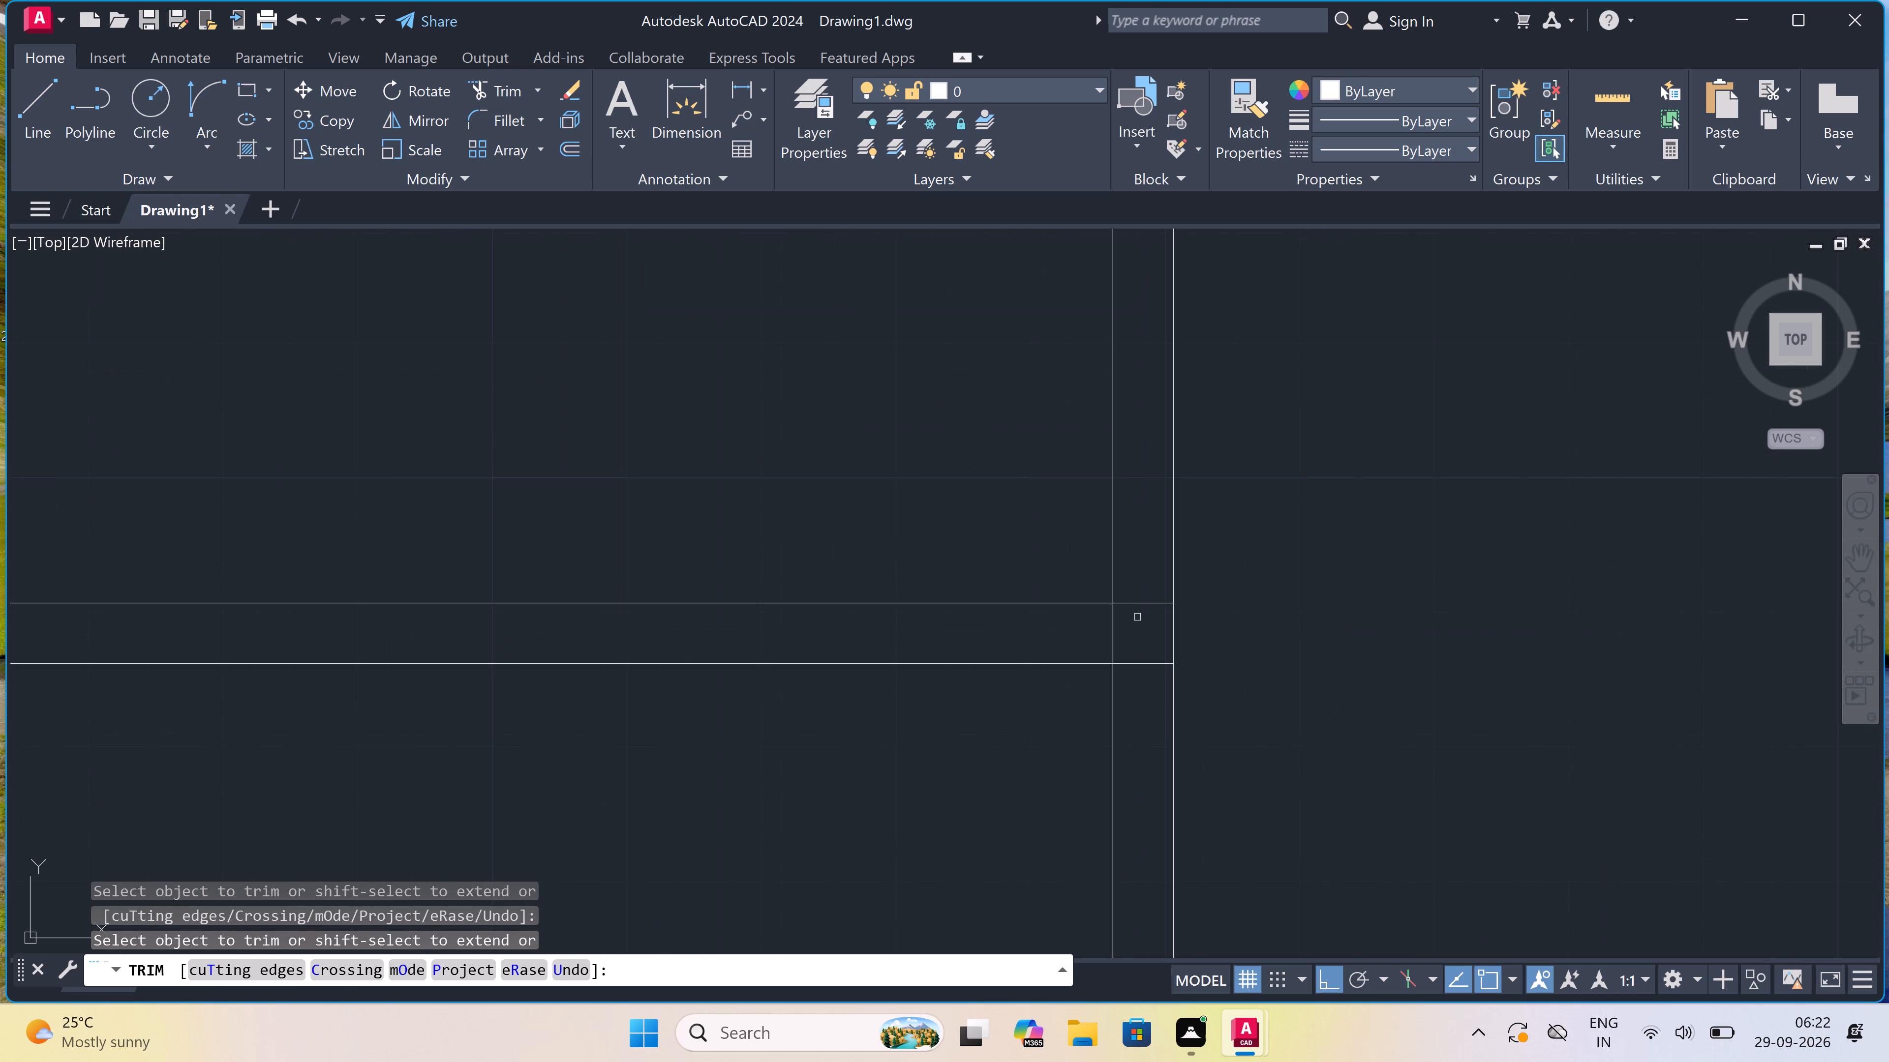
pyautogui.click(1136, 597)
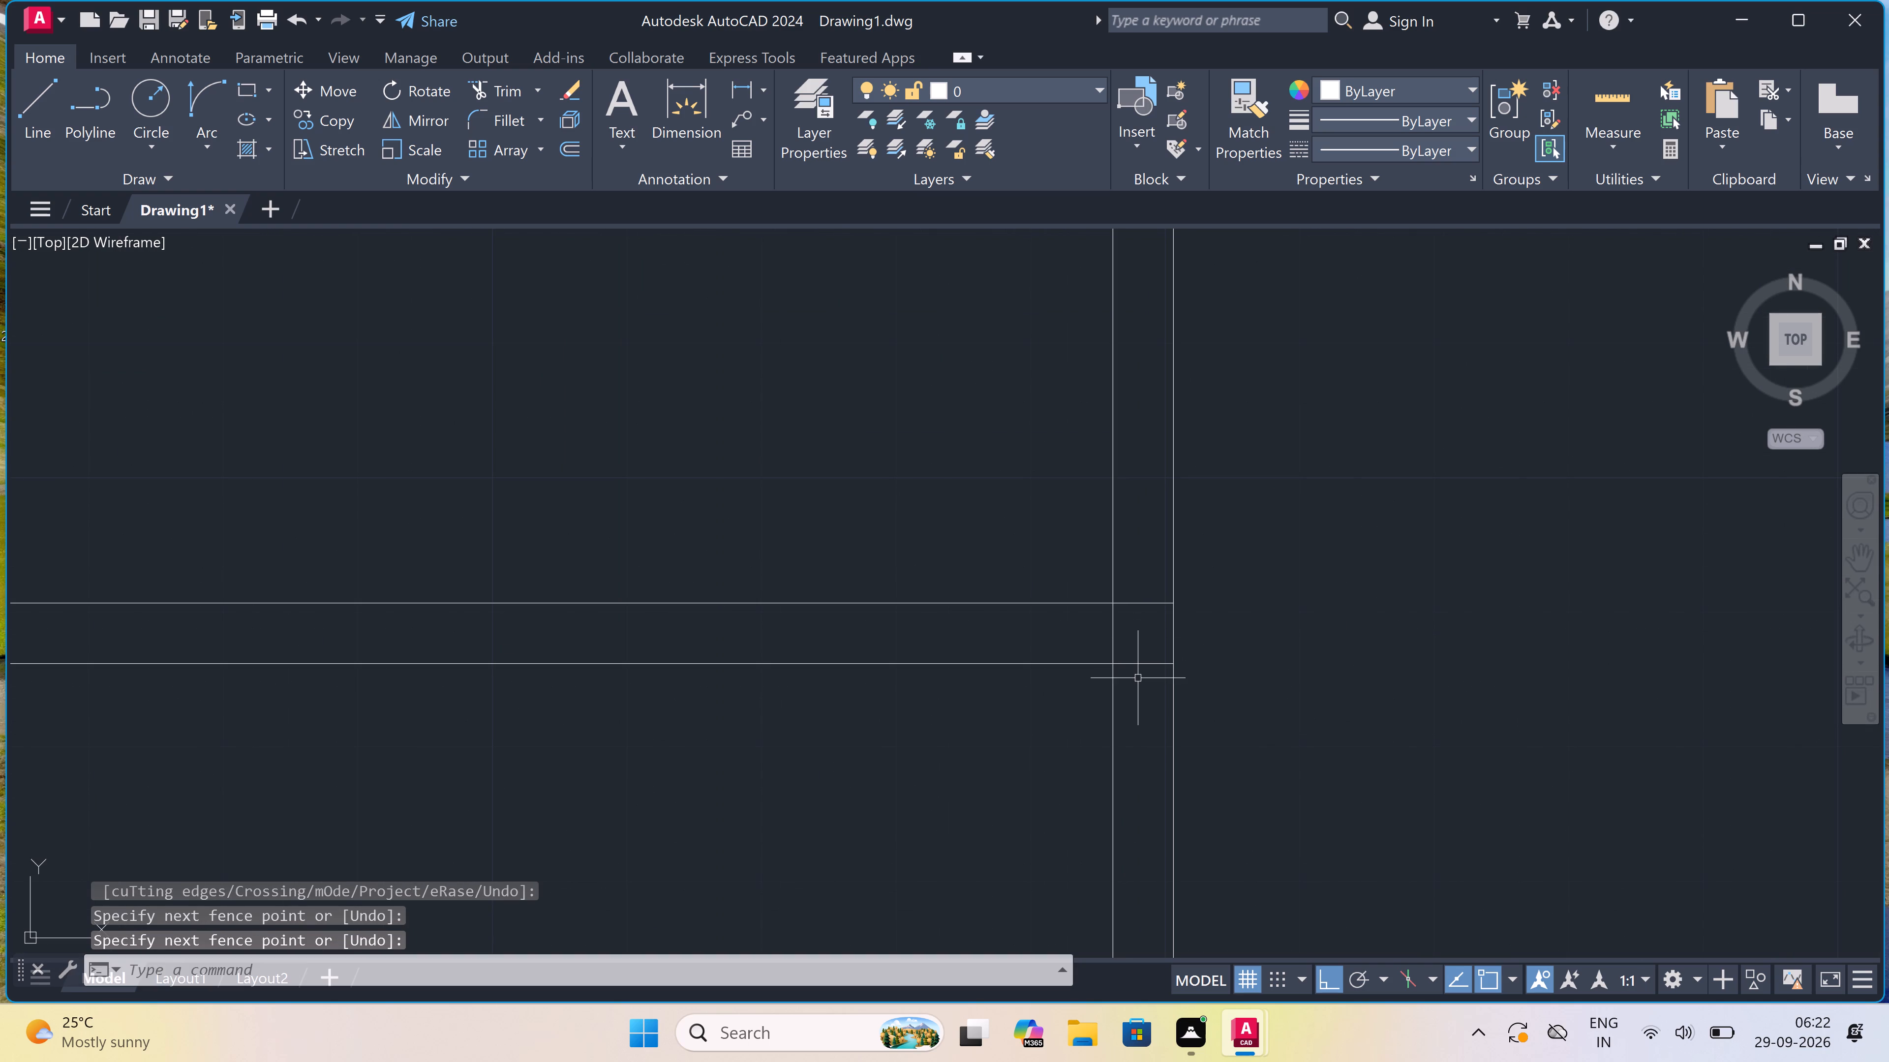
pyautogui.press('space')
pyautogui.doubleClick(1138, 680)
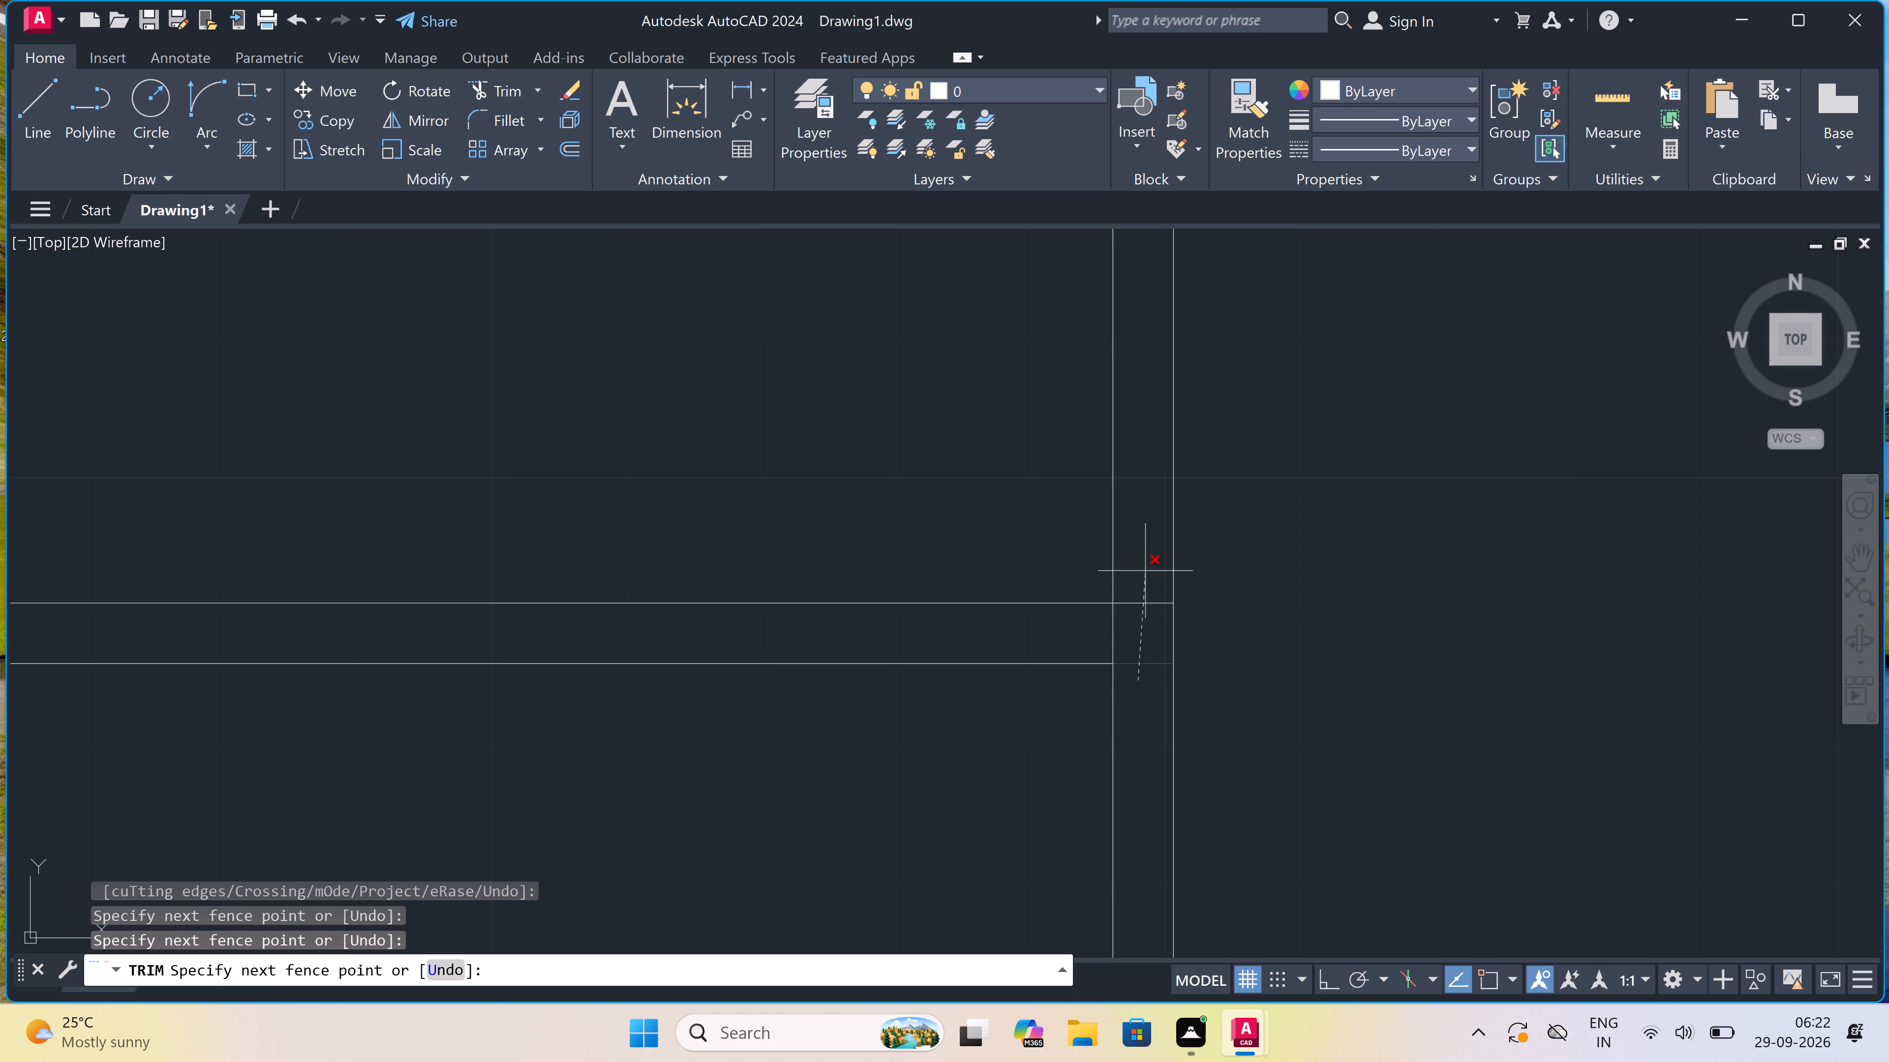
pyautogui.click(1145, 565)
pyautogui.click(1128, 624)
pyautogui.click(1111, 630)
pyautogui.scroll(-6, 1112, 630)
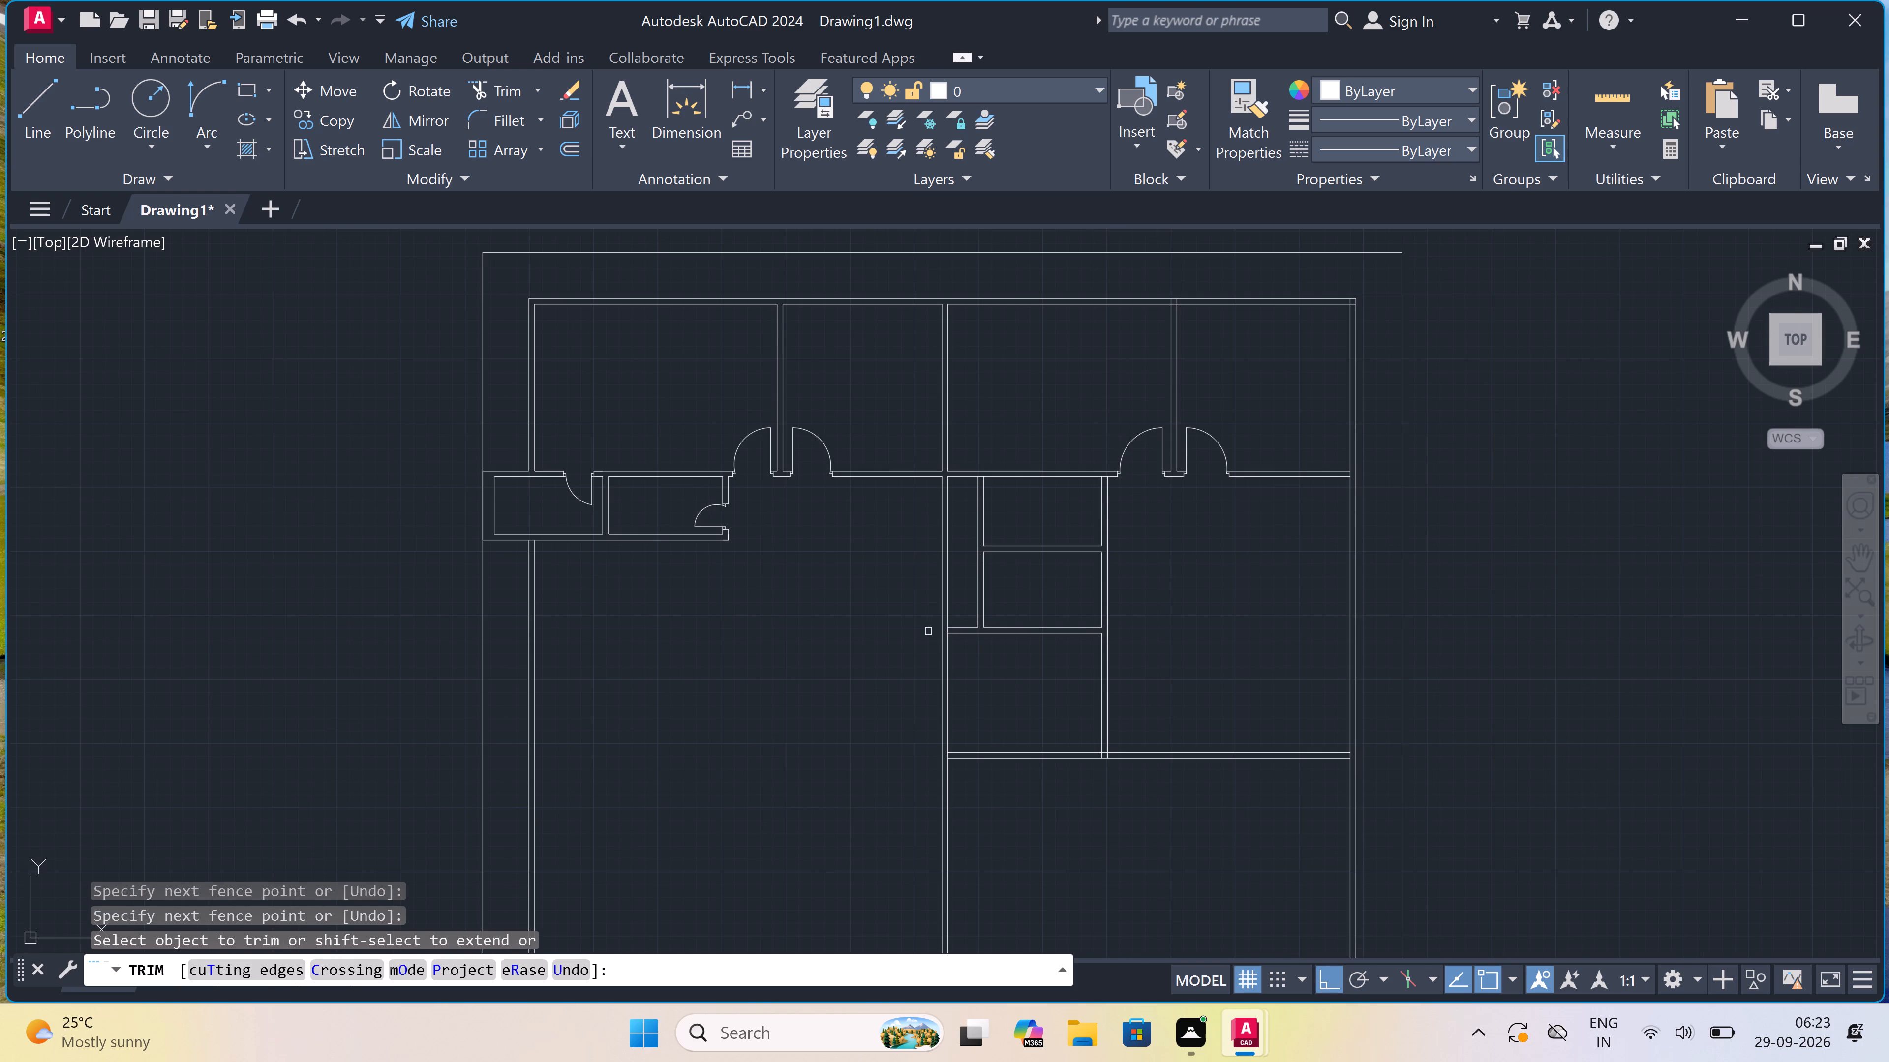
# Trim the central vertical wall's inner line across its junction with the middle horizontal wall.
pyautogui.scroll(3, 958, 643)
pyautogui.scroll(2, 910, 593)
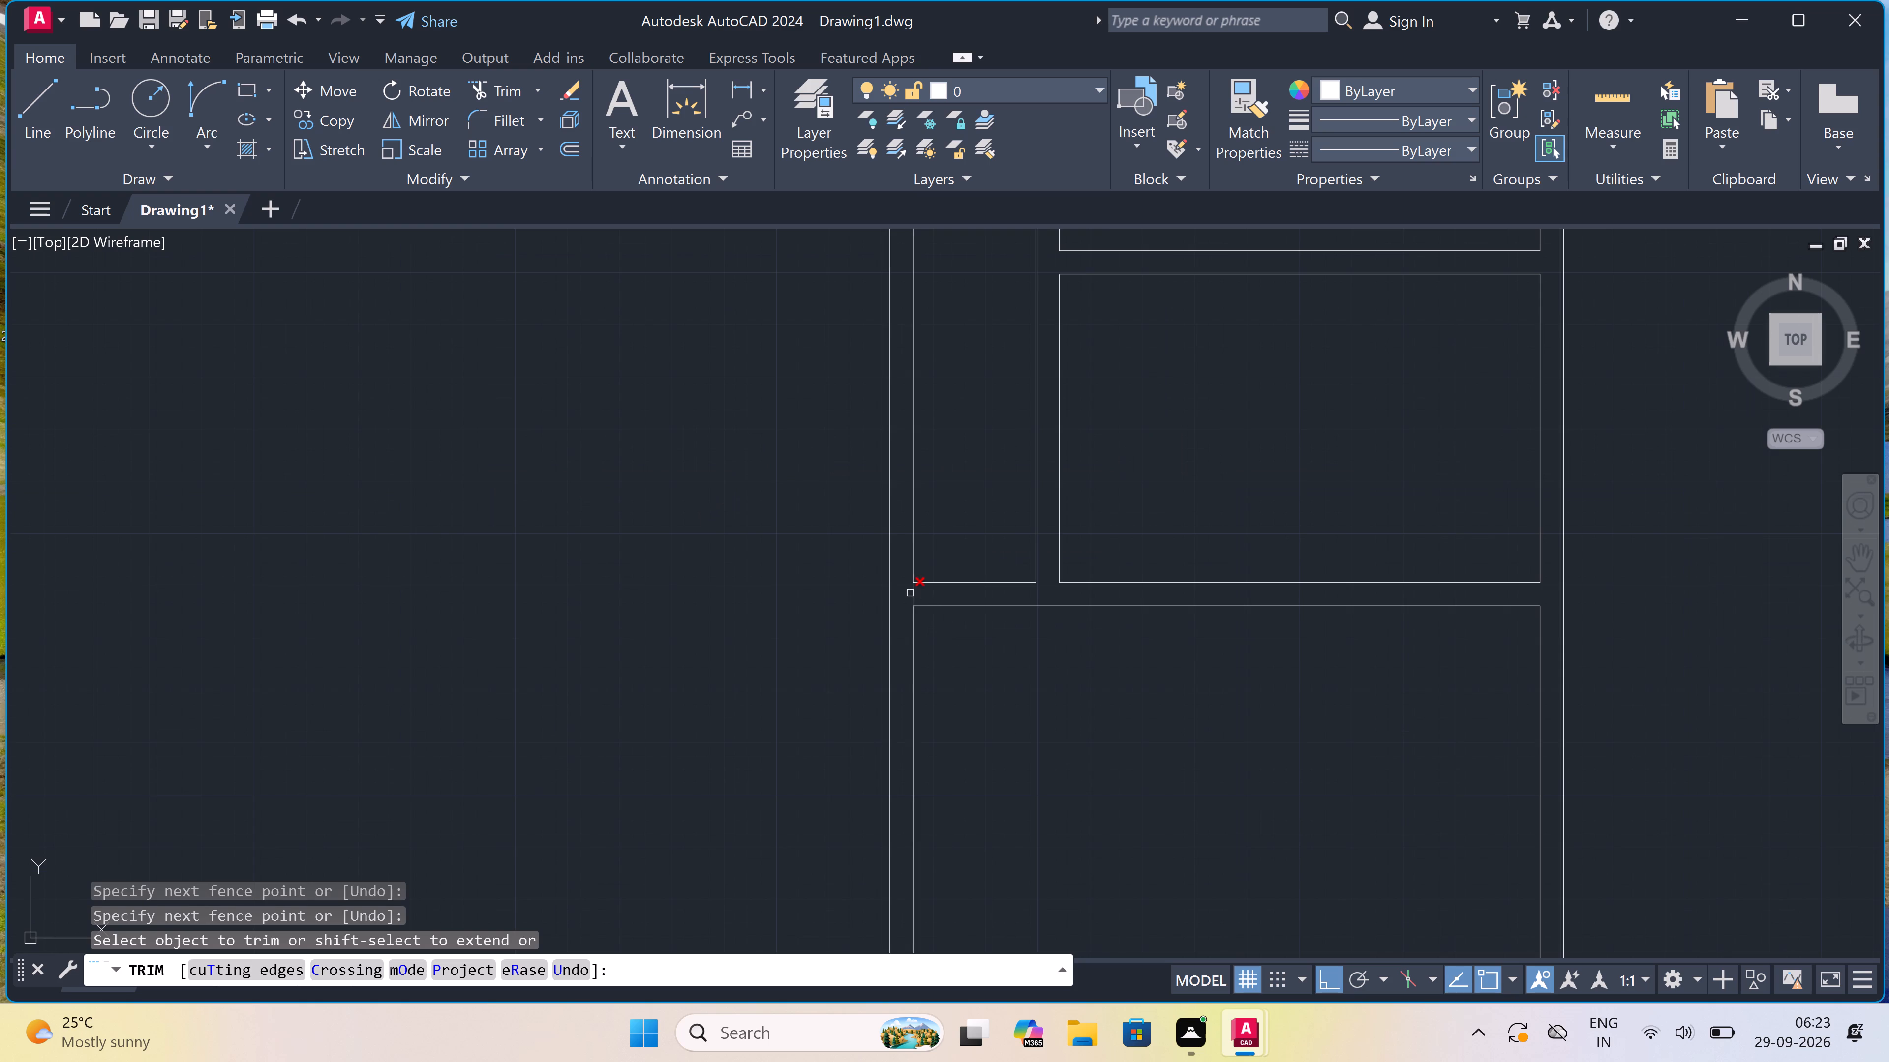
pyautogui.click(910, 592)
pyautogui.scroll(-6, 910, 595)
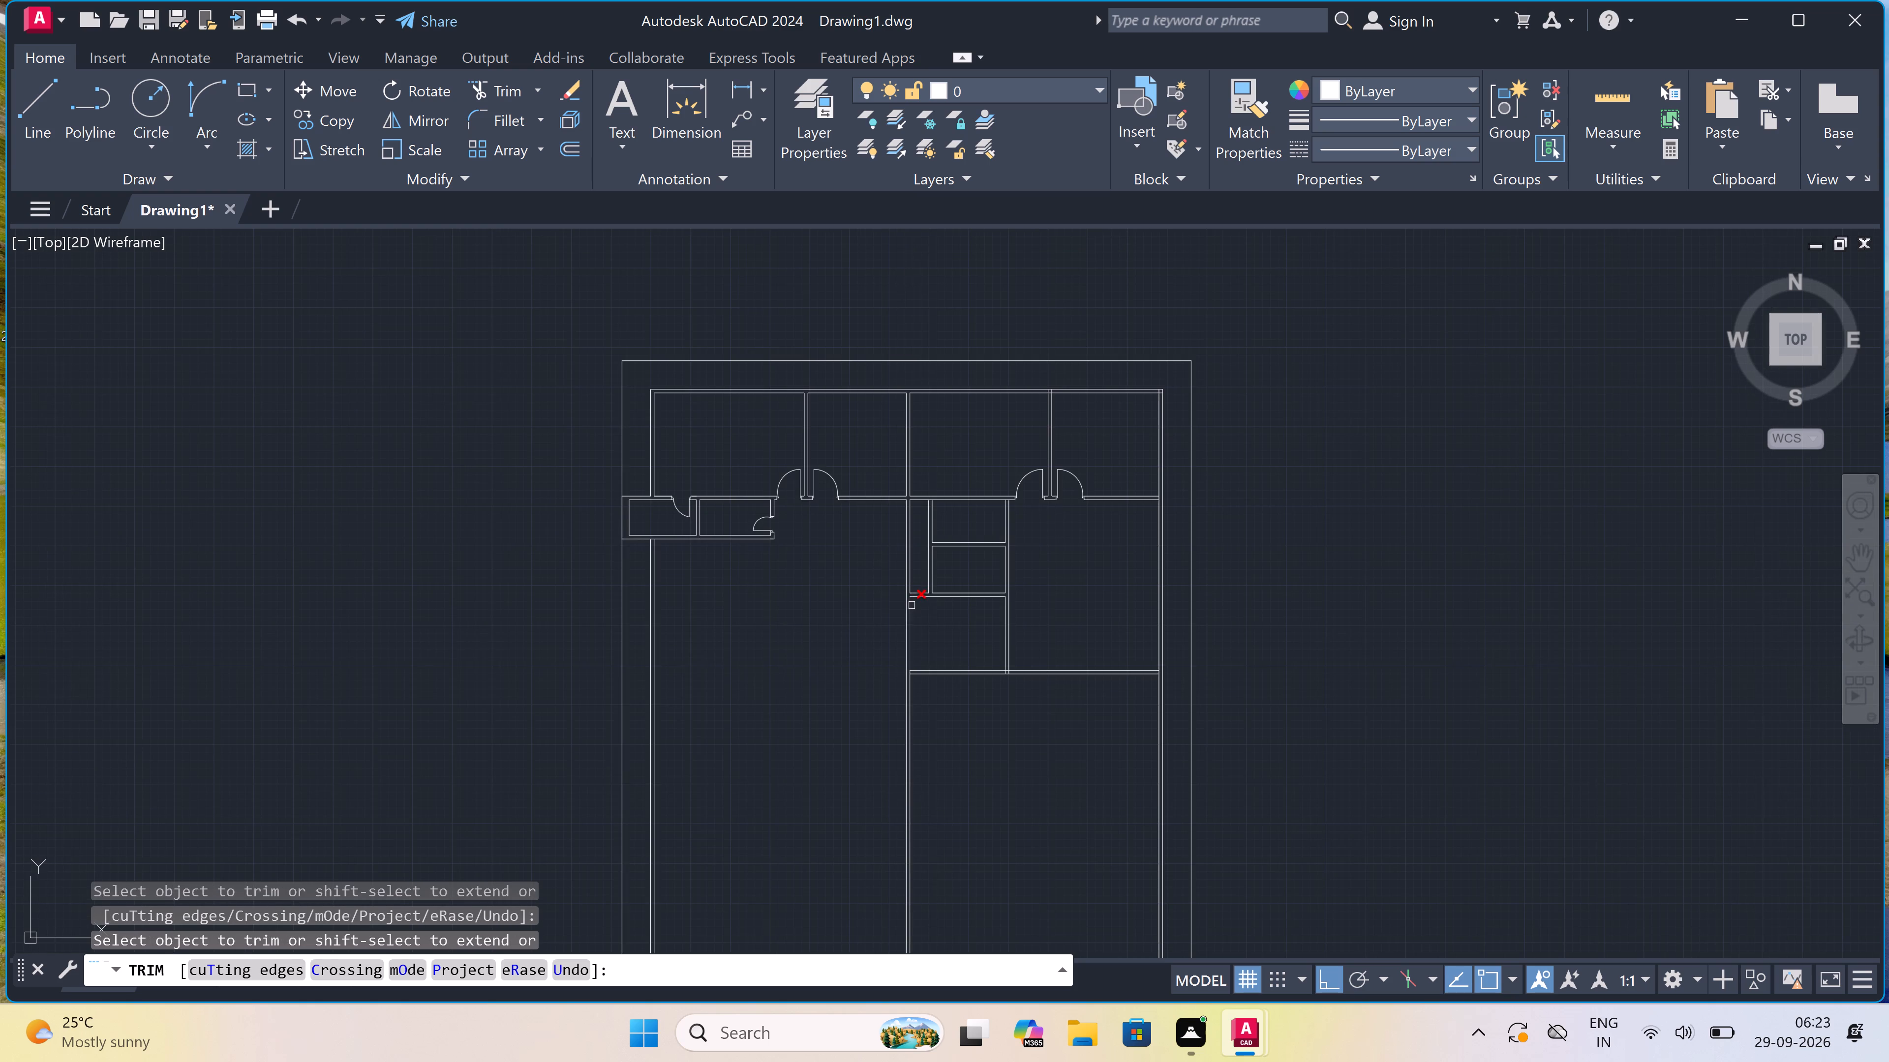
pyautogui.scroll(2, 990, 613)
pyautogui.press('Escape')
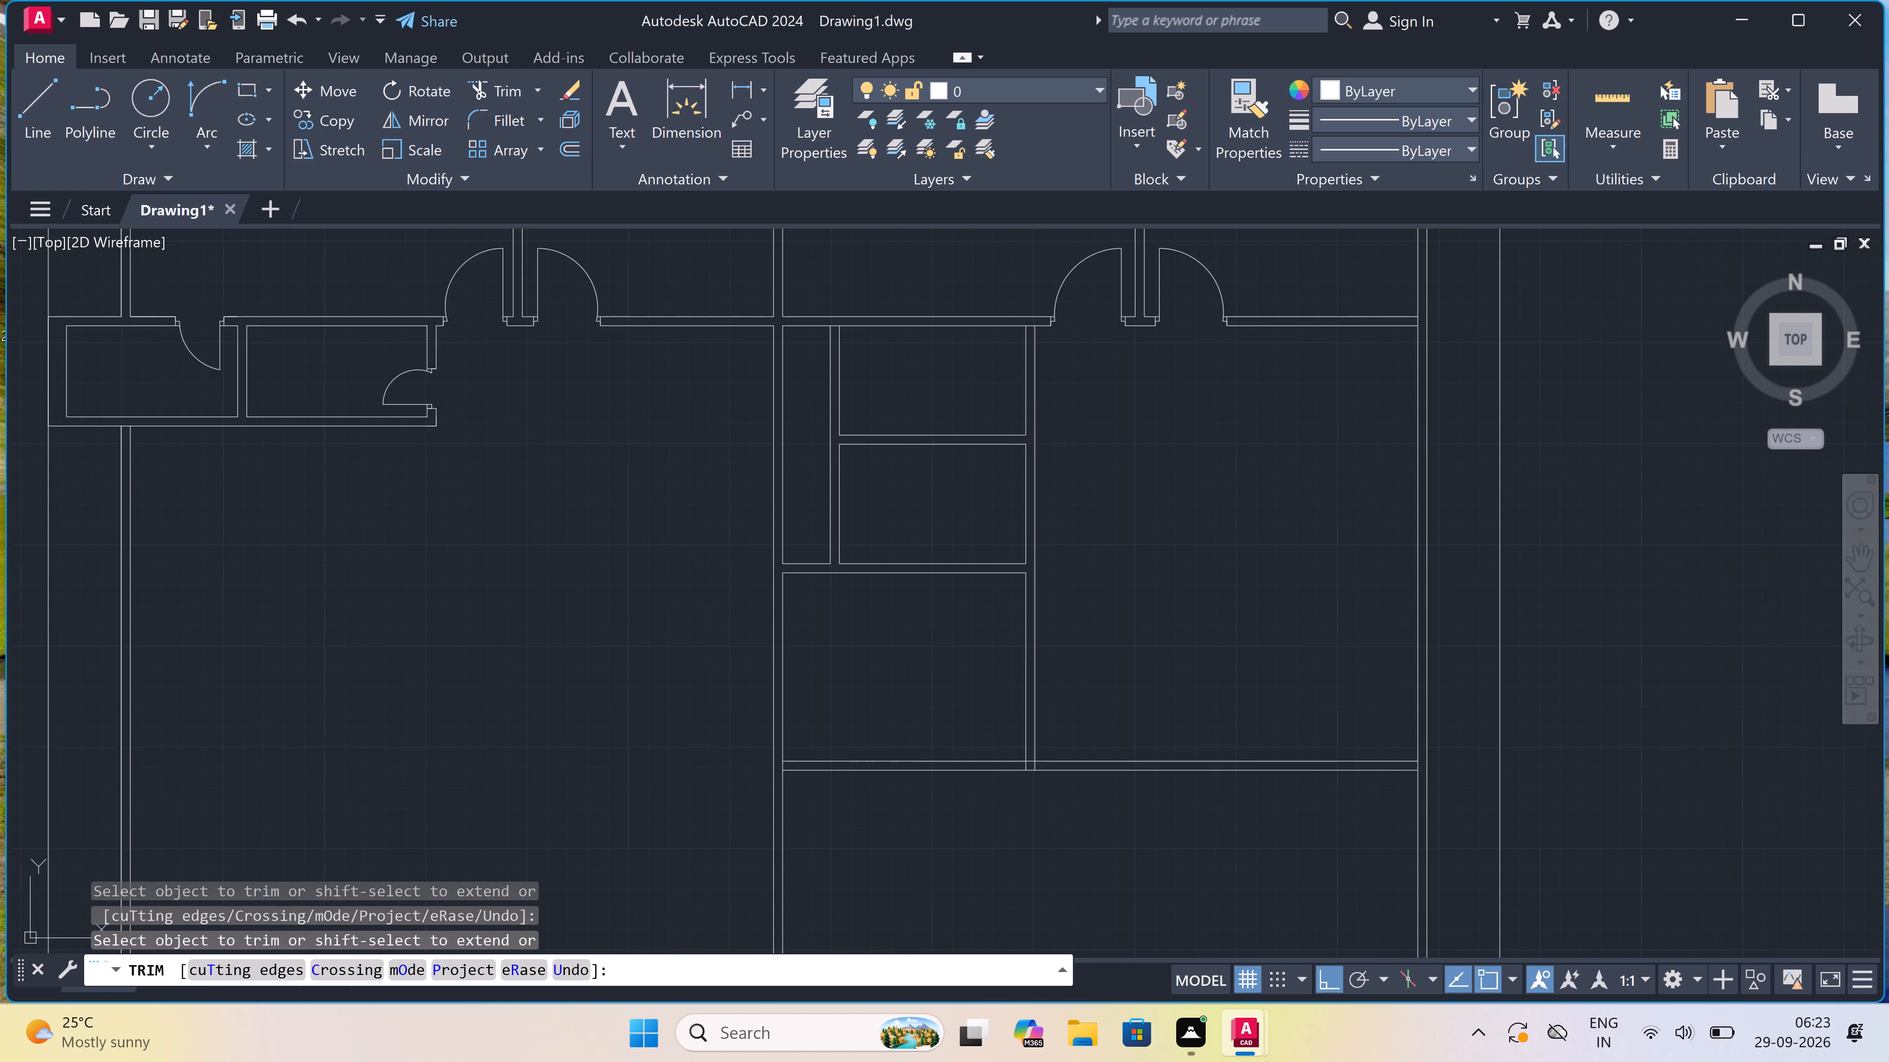
# Draw a short horizontal line across the right partition of the lower small room, between the middle and lower walls.
pyautogui.write('l')
pyautogui.press('space')
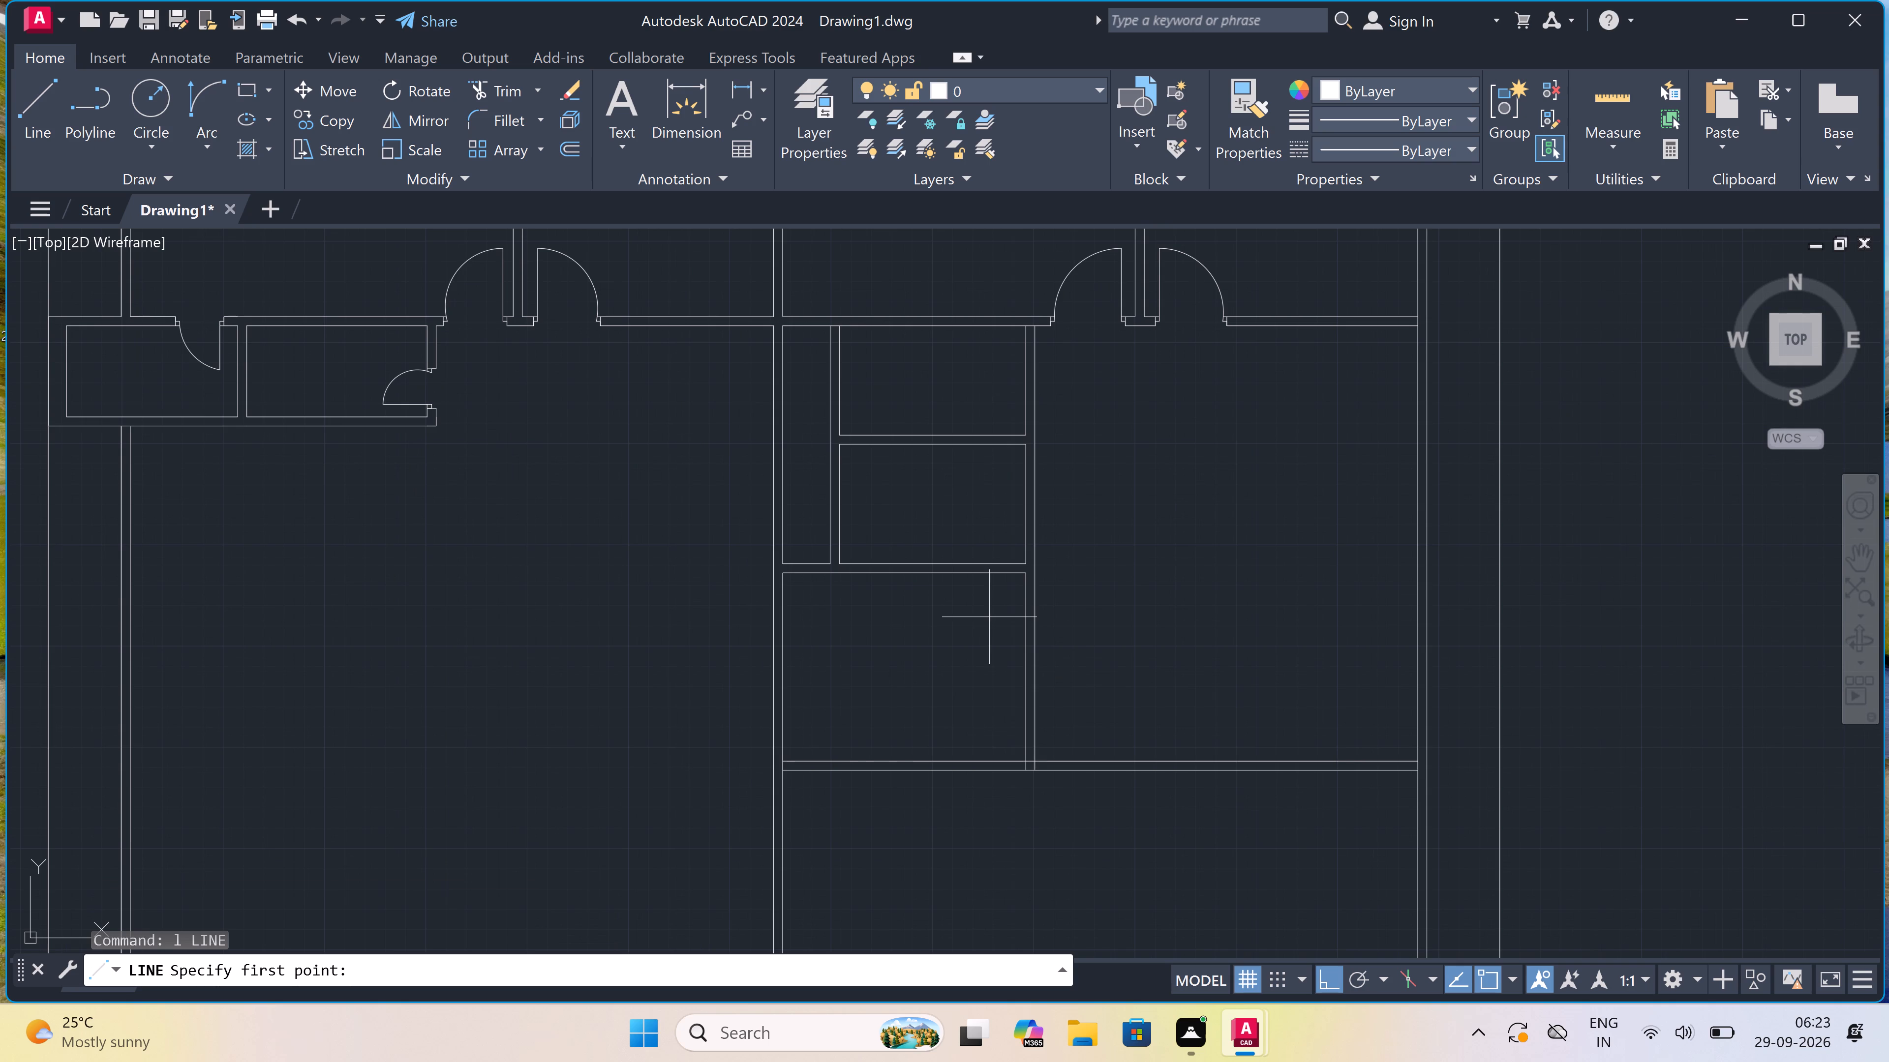
pyautogui.scroll(2, 1035, 602)
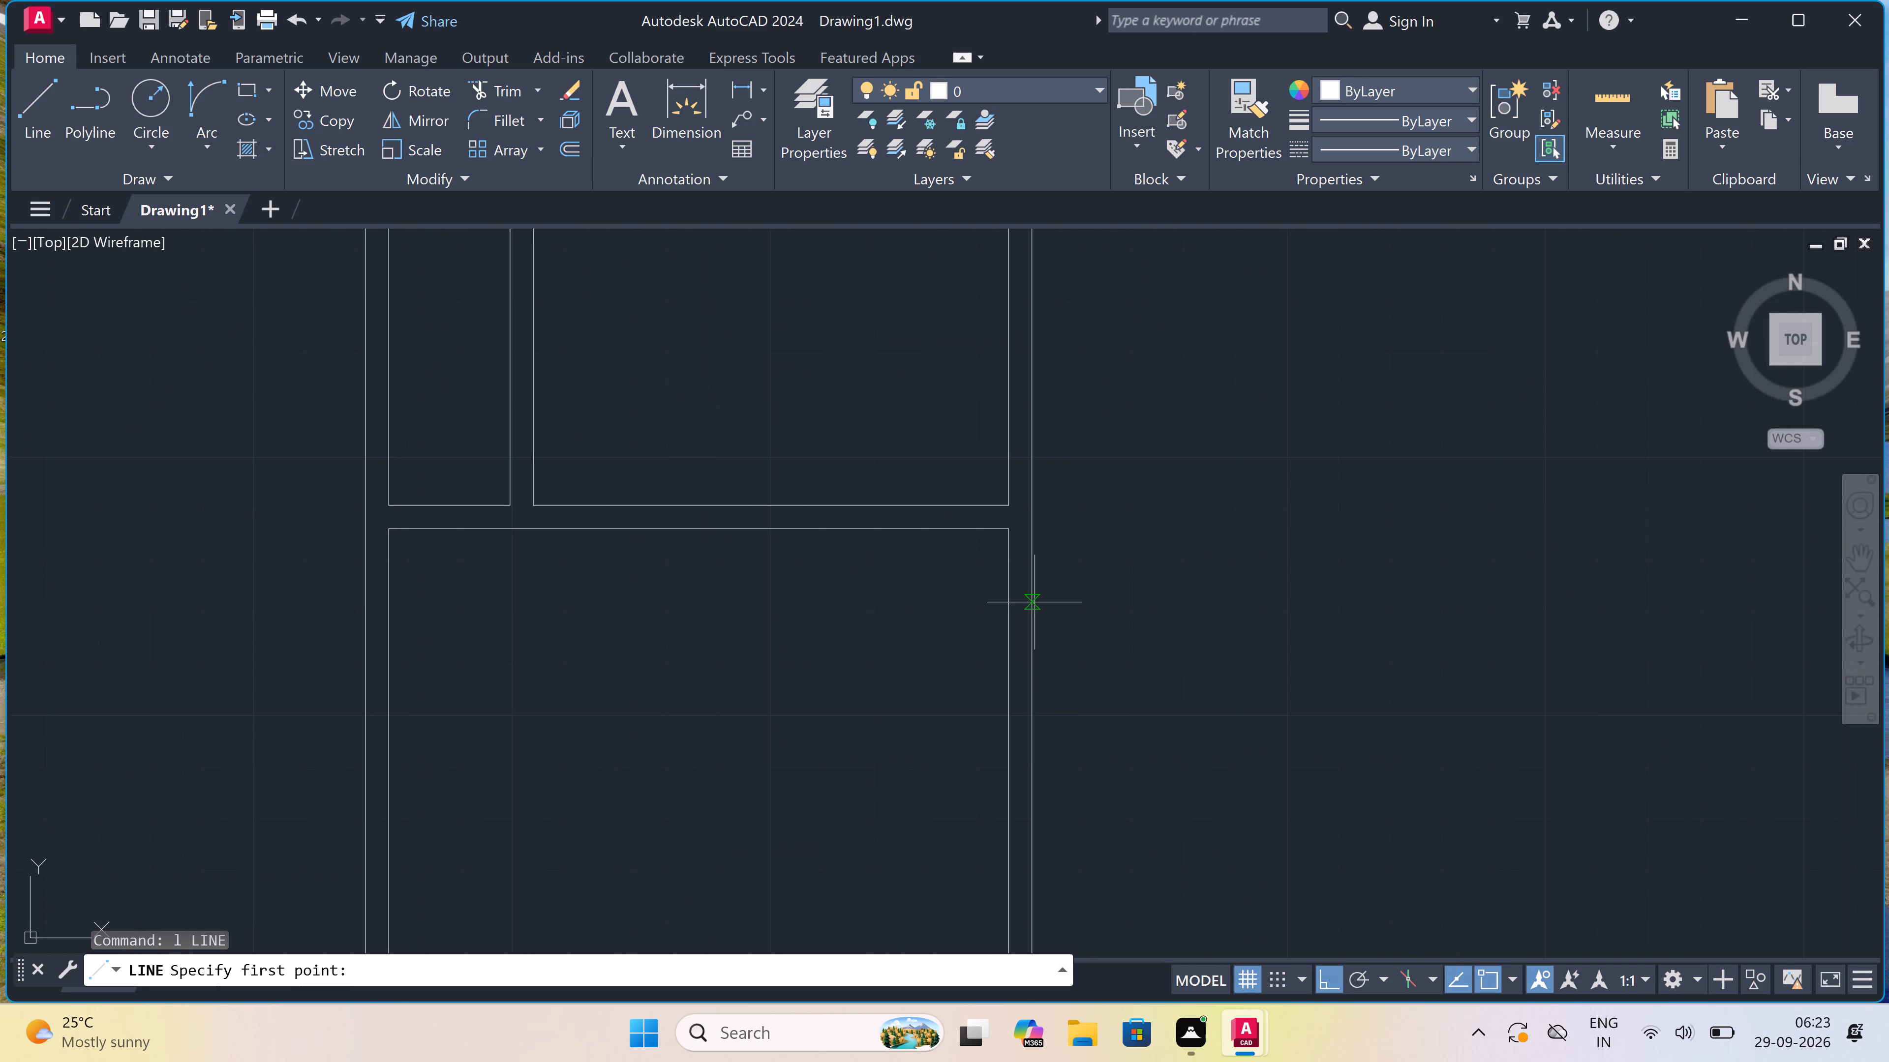
pyautogui.scroll(-3, 1039, 710)
pyautogui.scroll(3, 1037, 757)
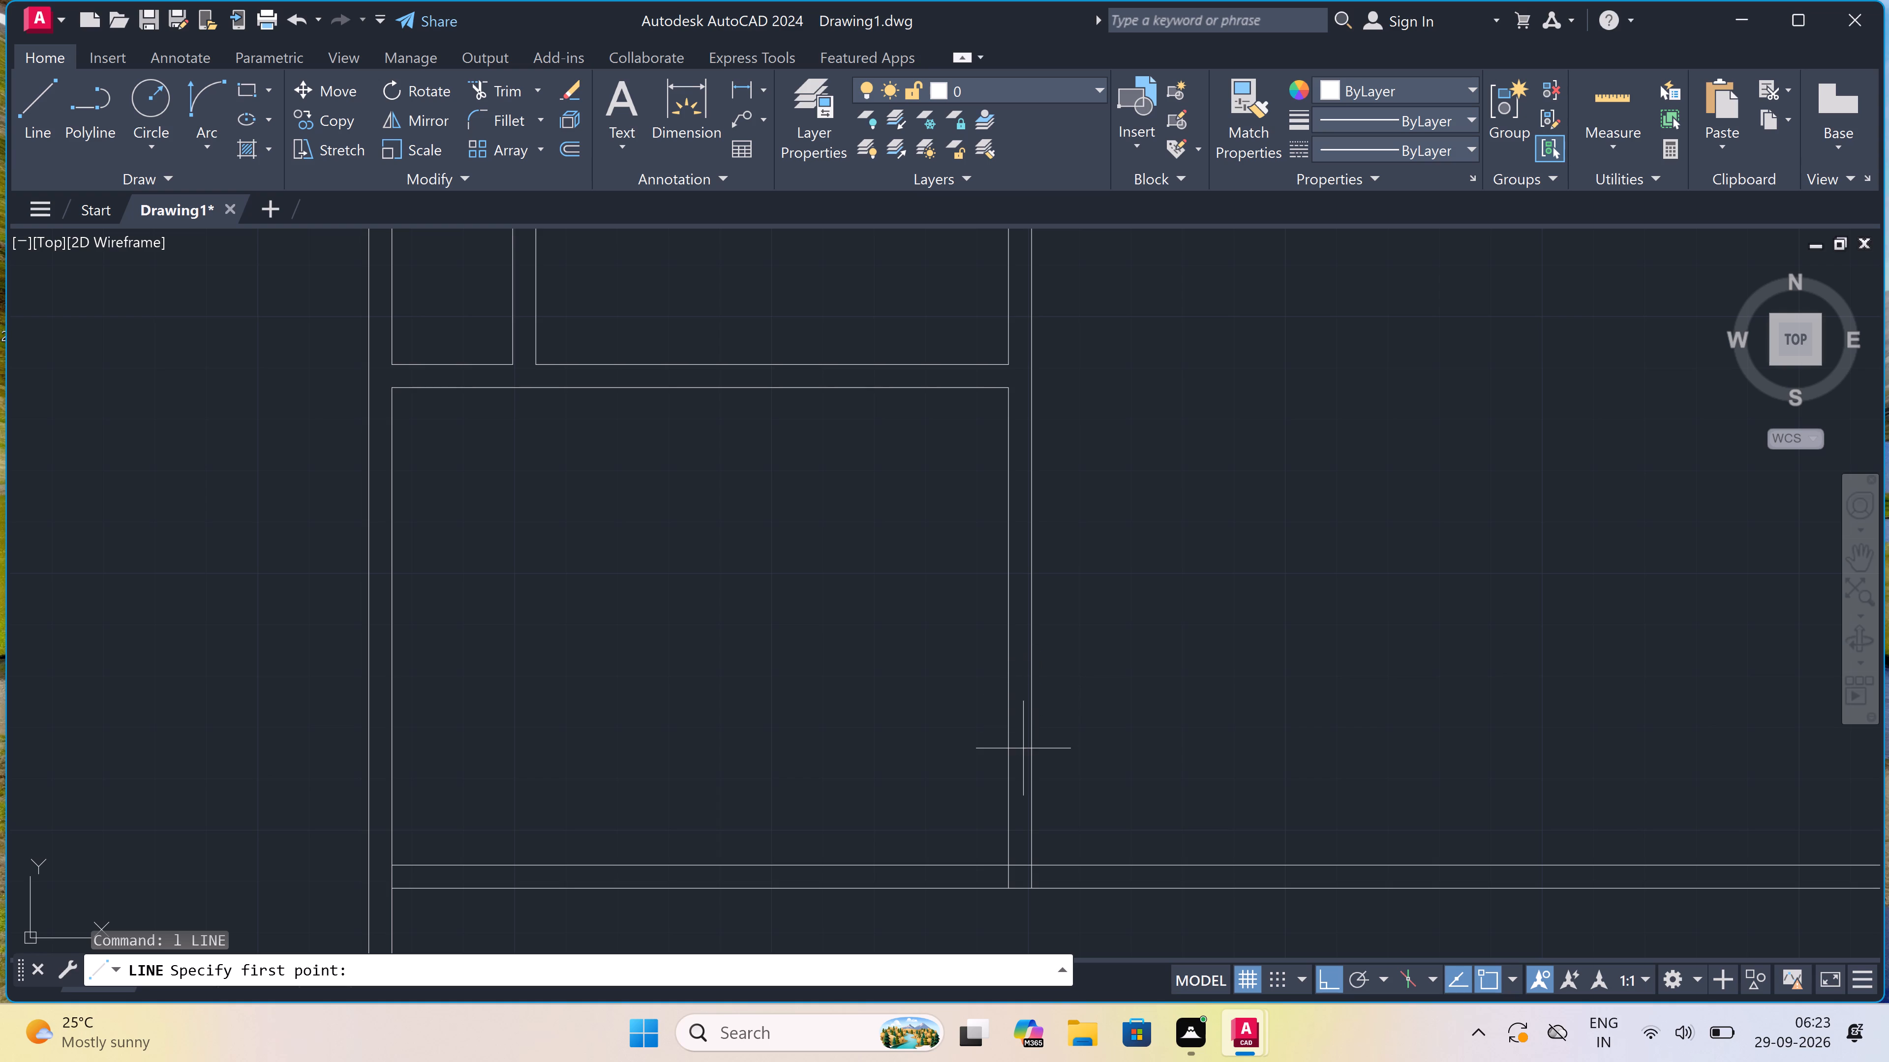
pyautogui.click(1030, 692)
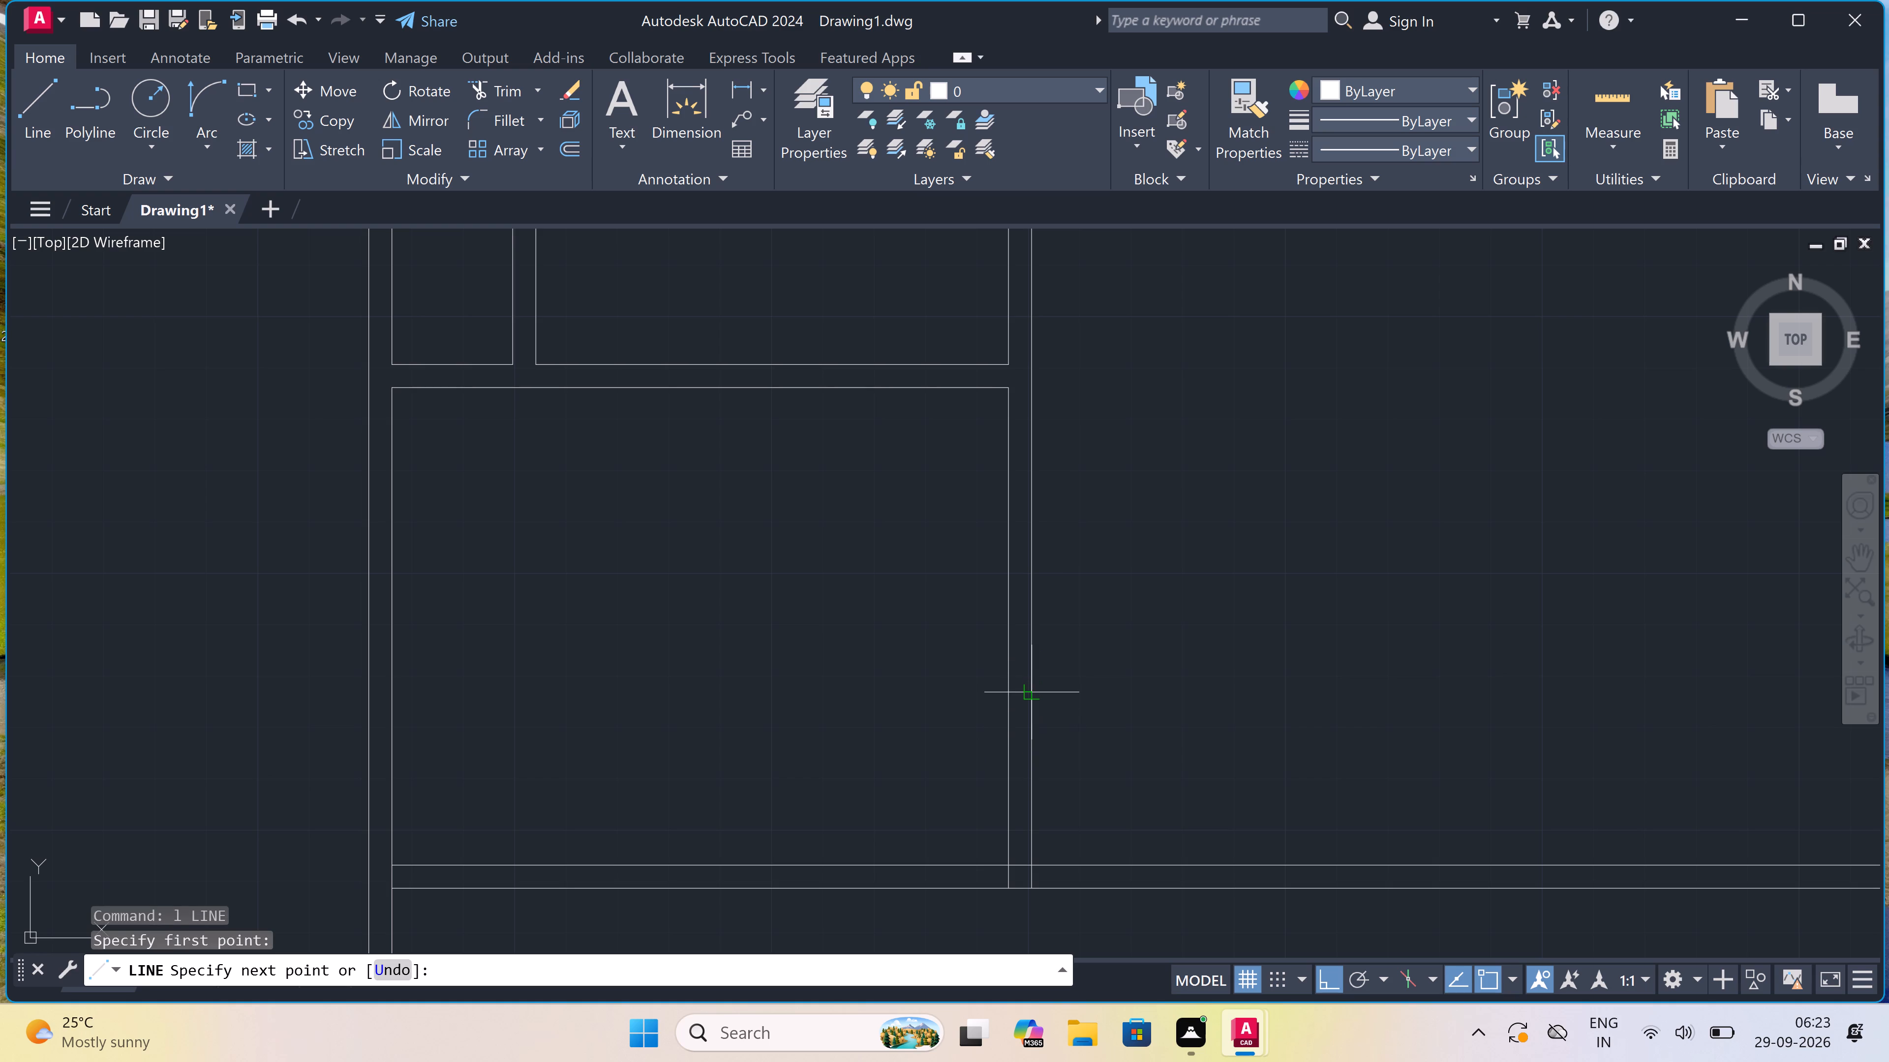
pyautogui.click(1010, 695)
pyautogui.press('space')
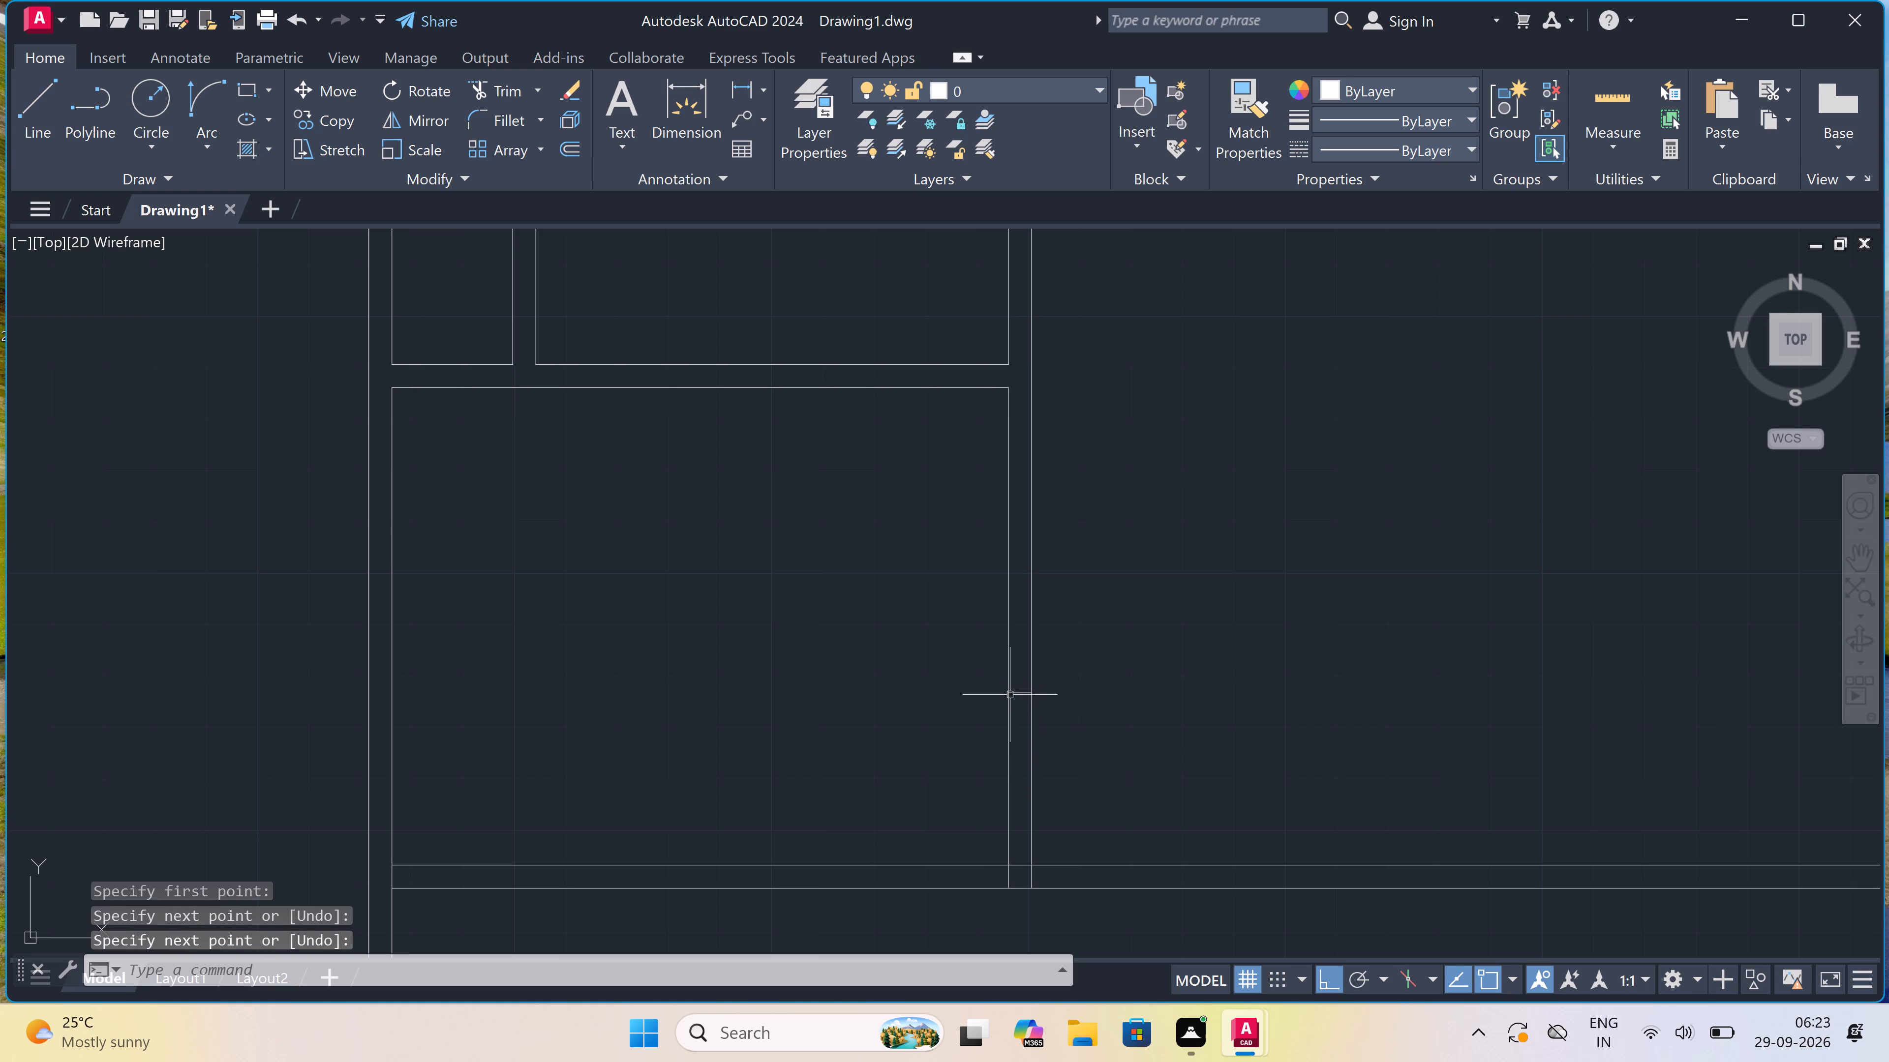
# Draw a second short horizontal line across the lower small room's right partition, just below the middle horizontal wall.
pyautogui.press('Escape')
pyautogui.press('space')
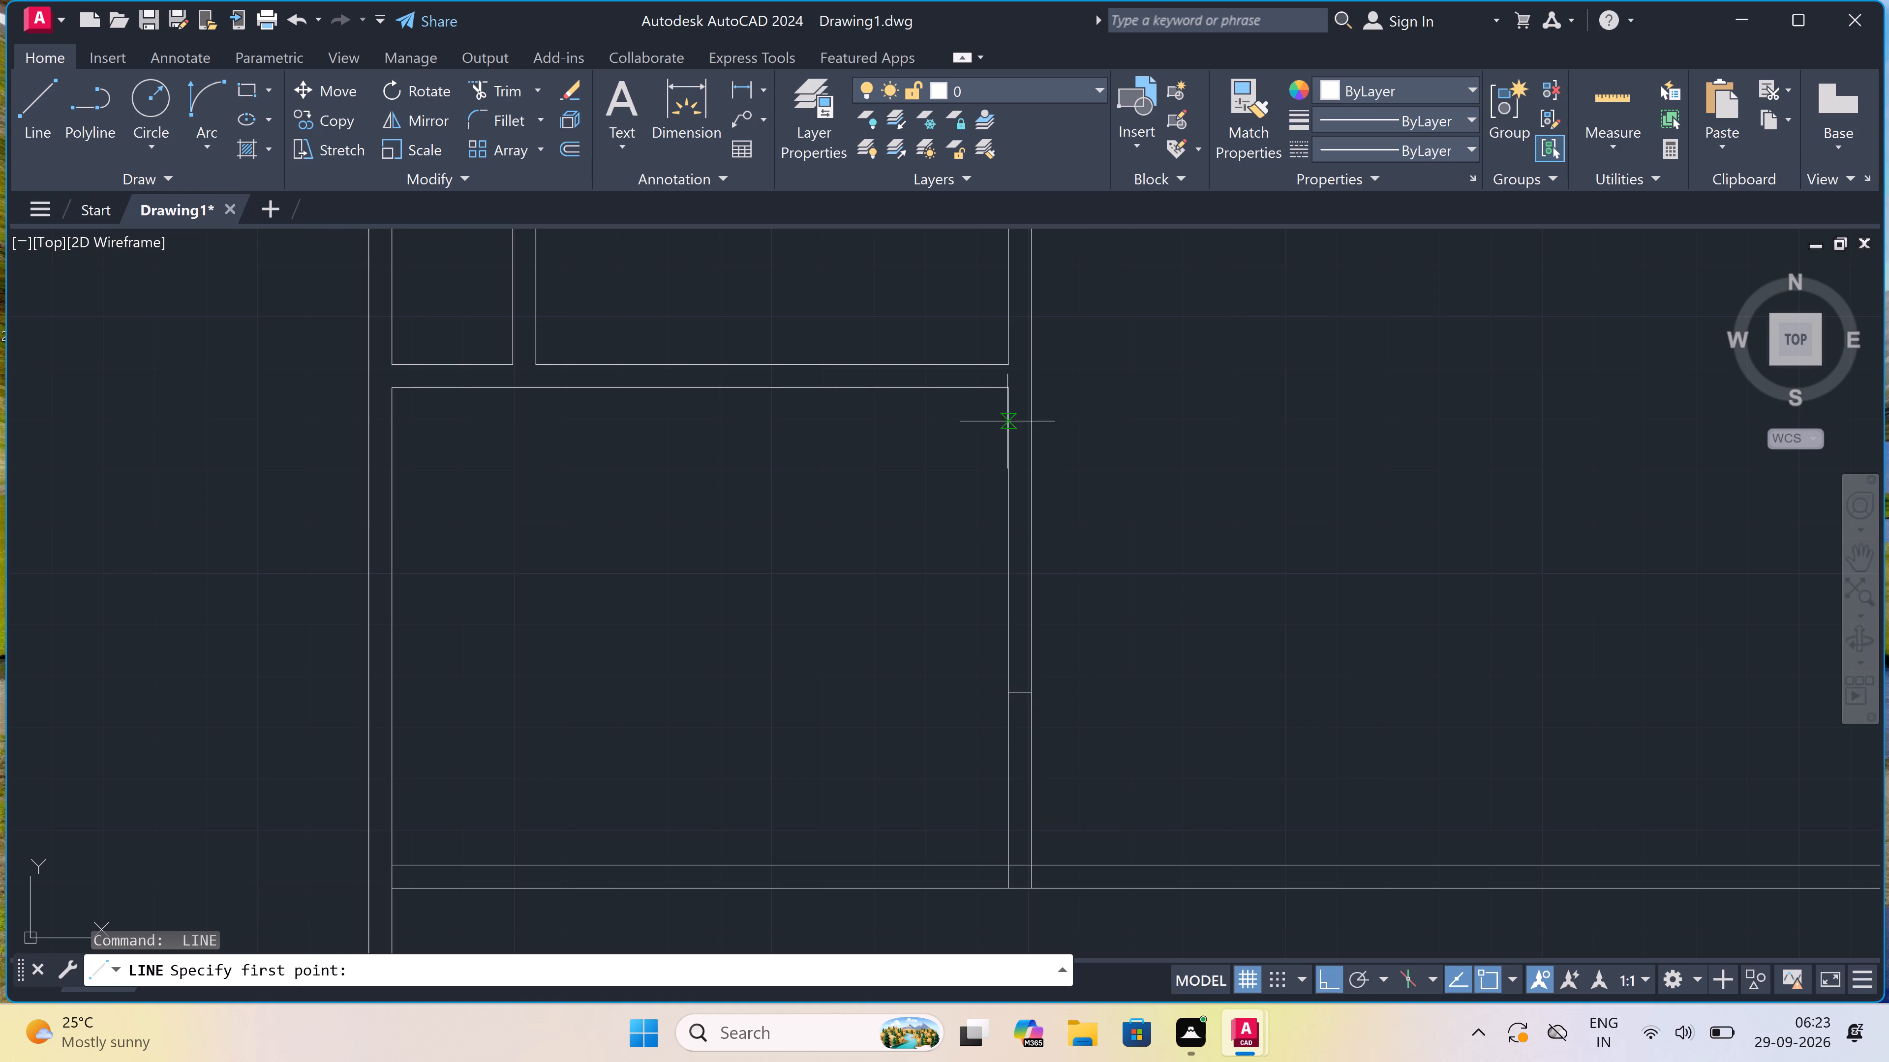
pyautogui.doubleClick(1005, 446)
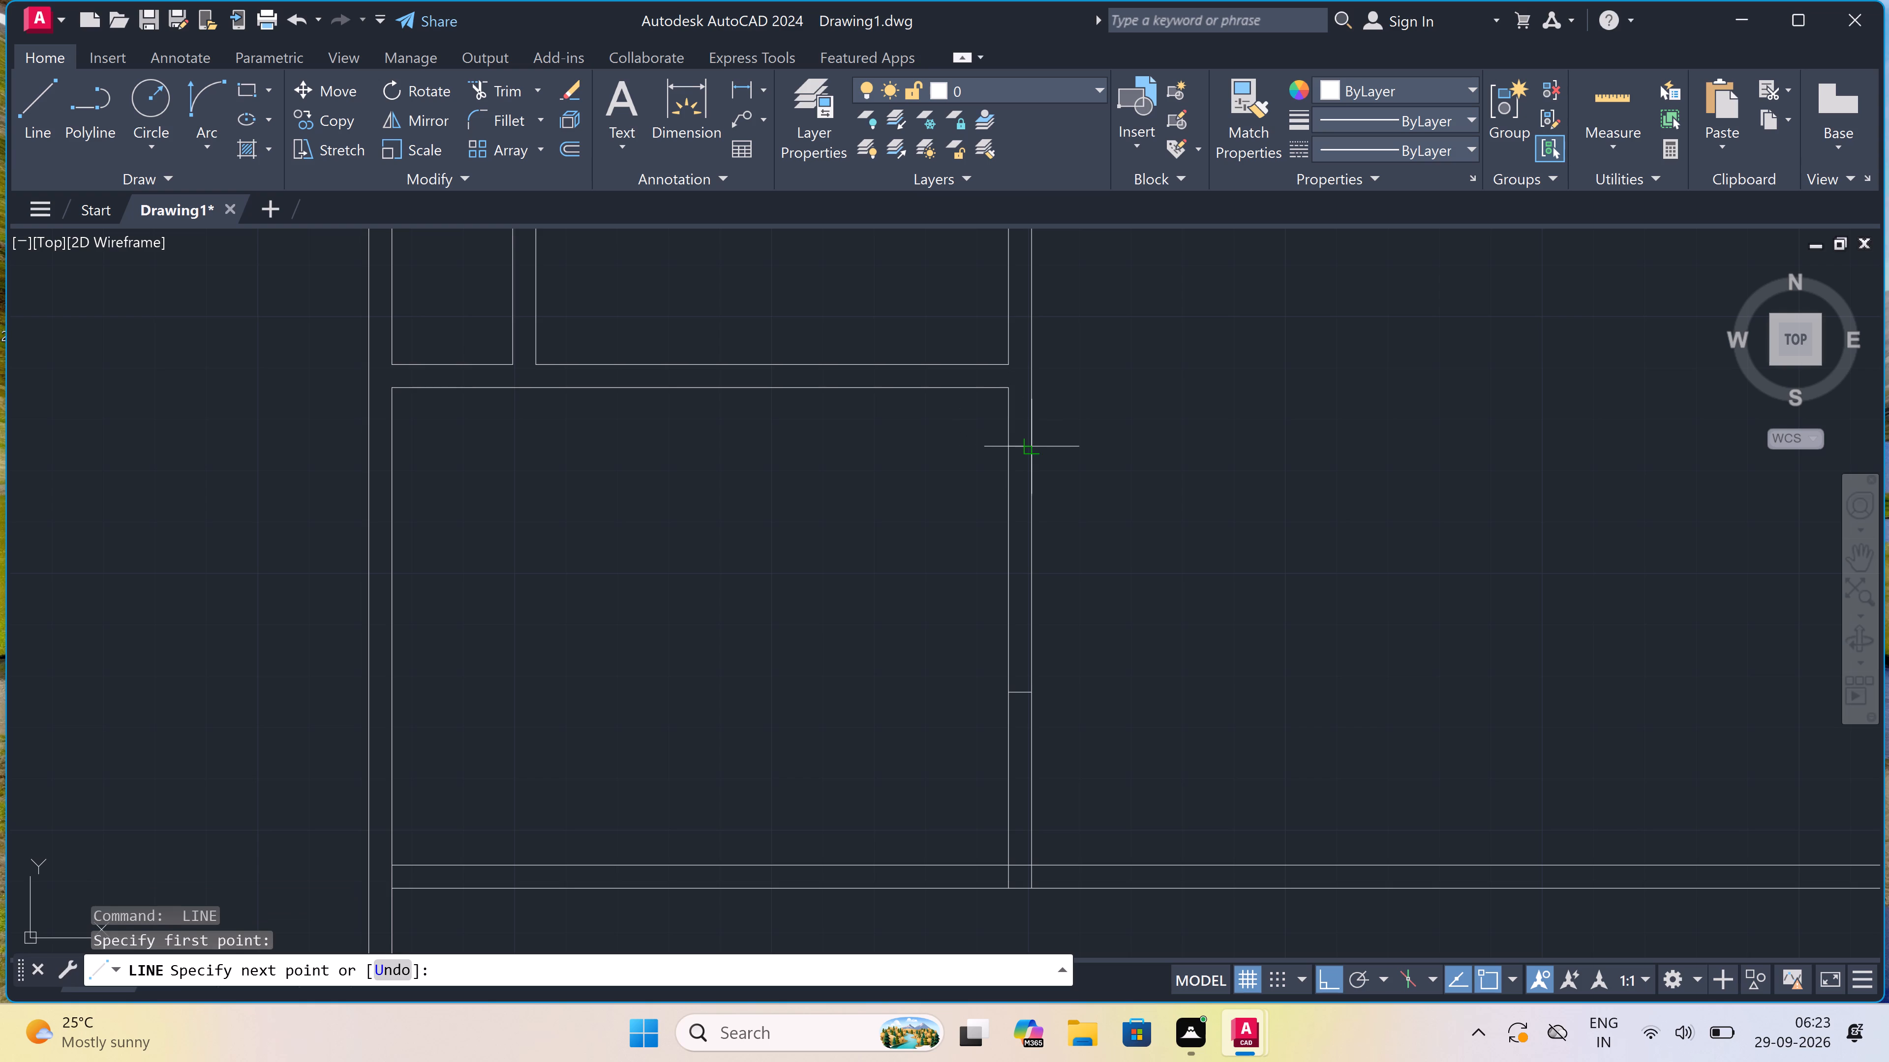
pyautogui.click(1025, 443)
pyautogui.press('Escape')
# Trim both partition lines between the two short cross lines to open a doorway in the lower small room.
pyautogui.press('t')
pyautogui.press('r')
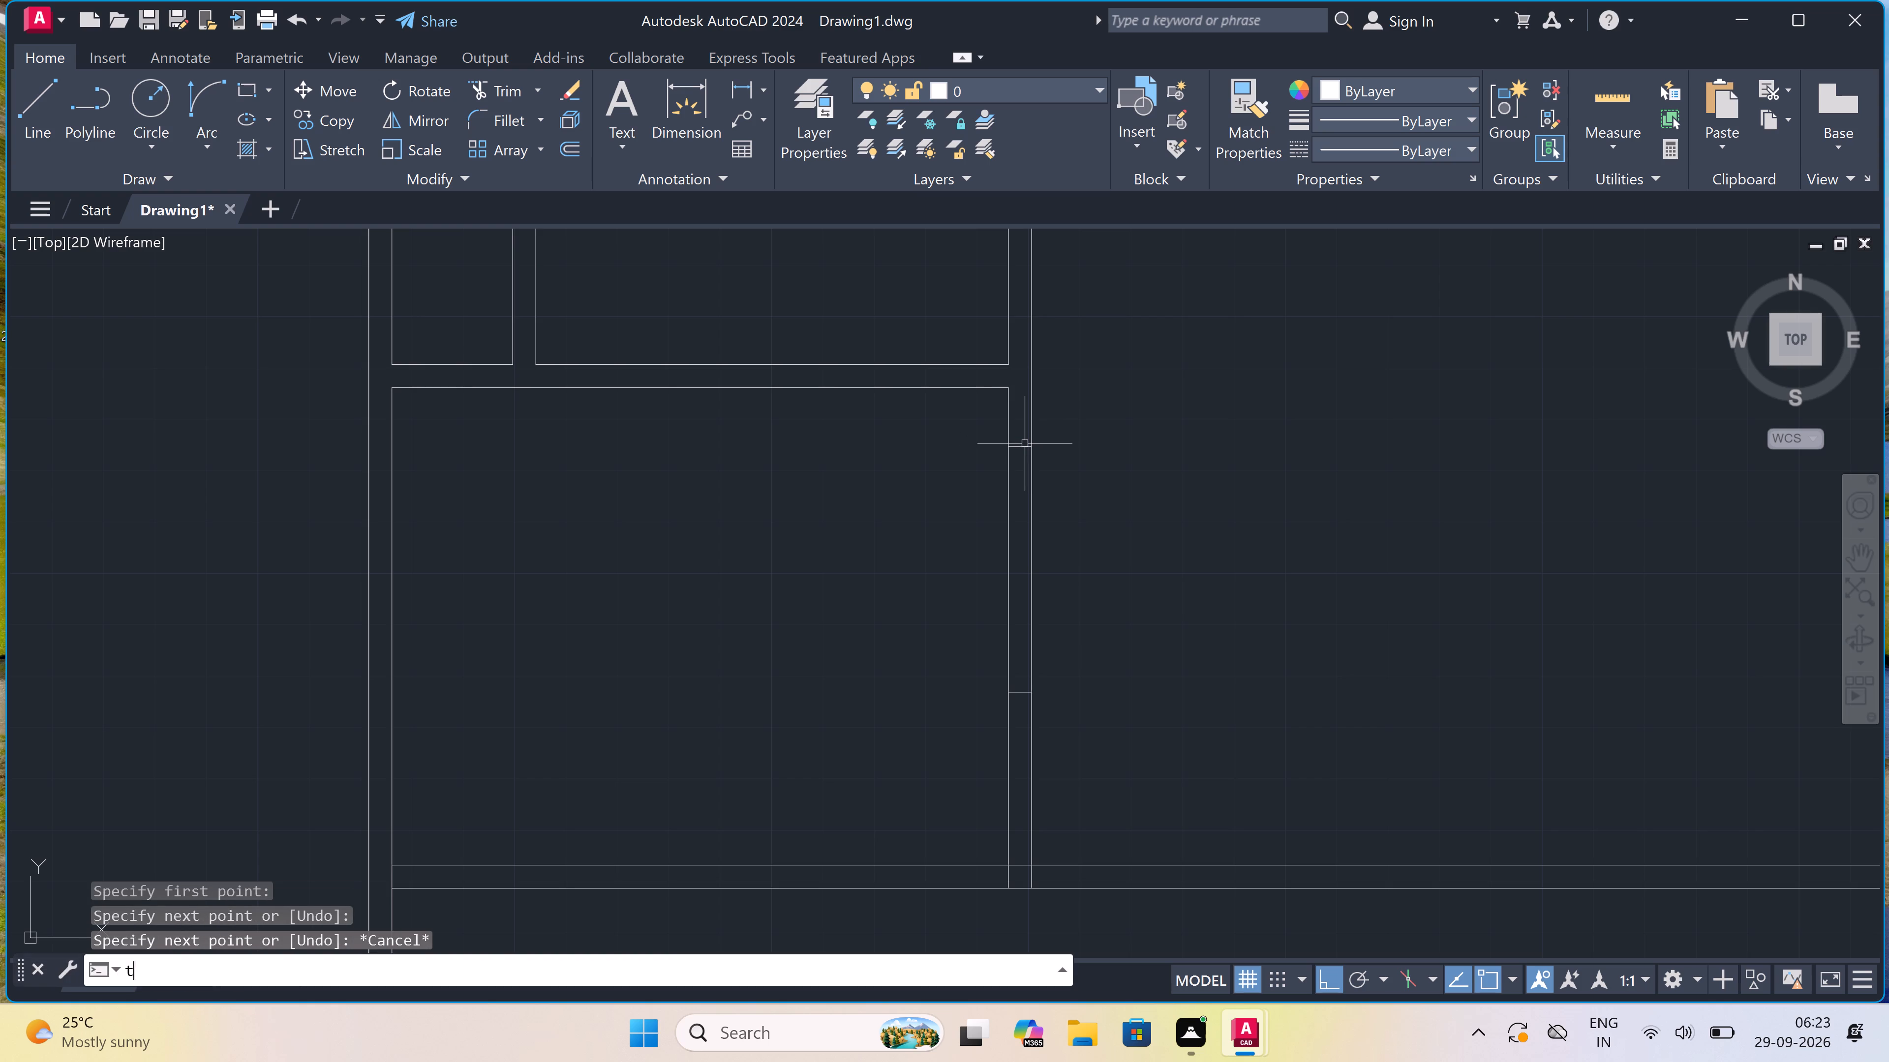
pyautogui.press('space')
pyautogui.click(1064, 528)
pyautogui.click(902, 606)
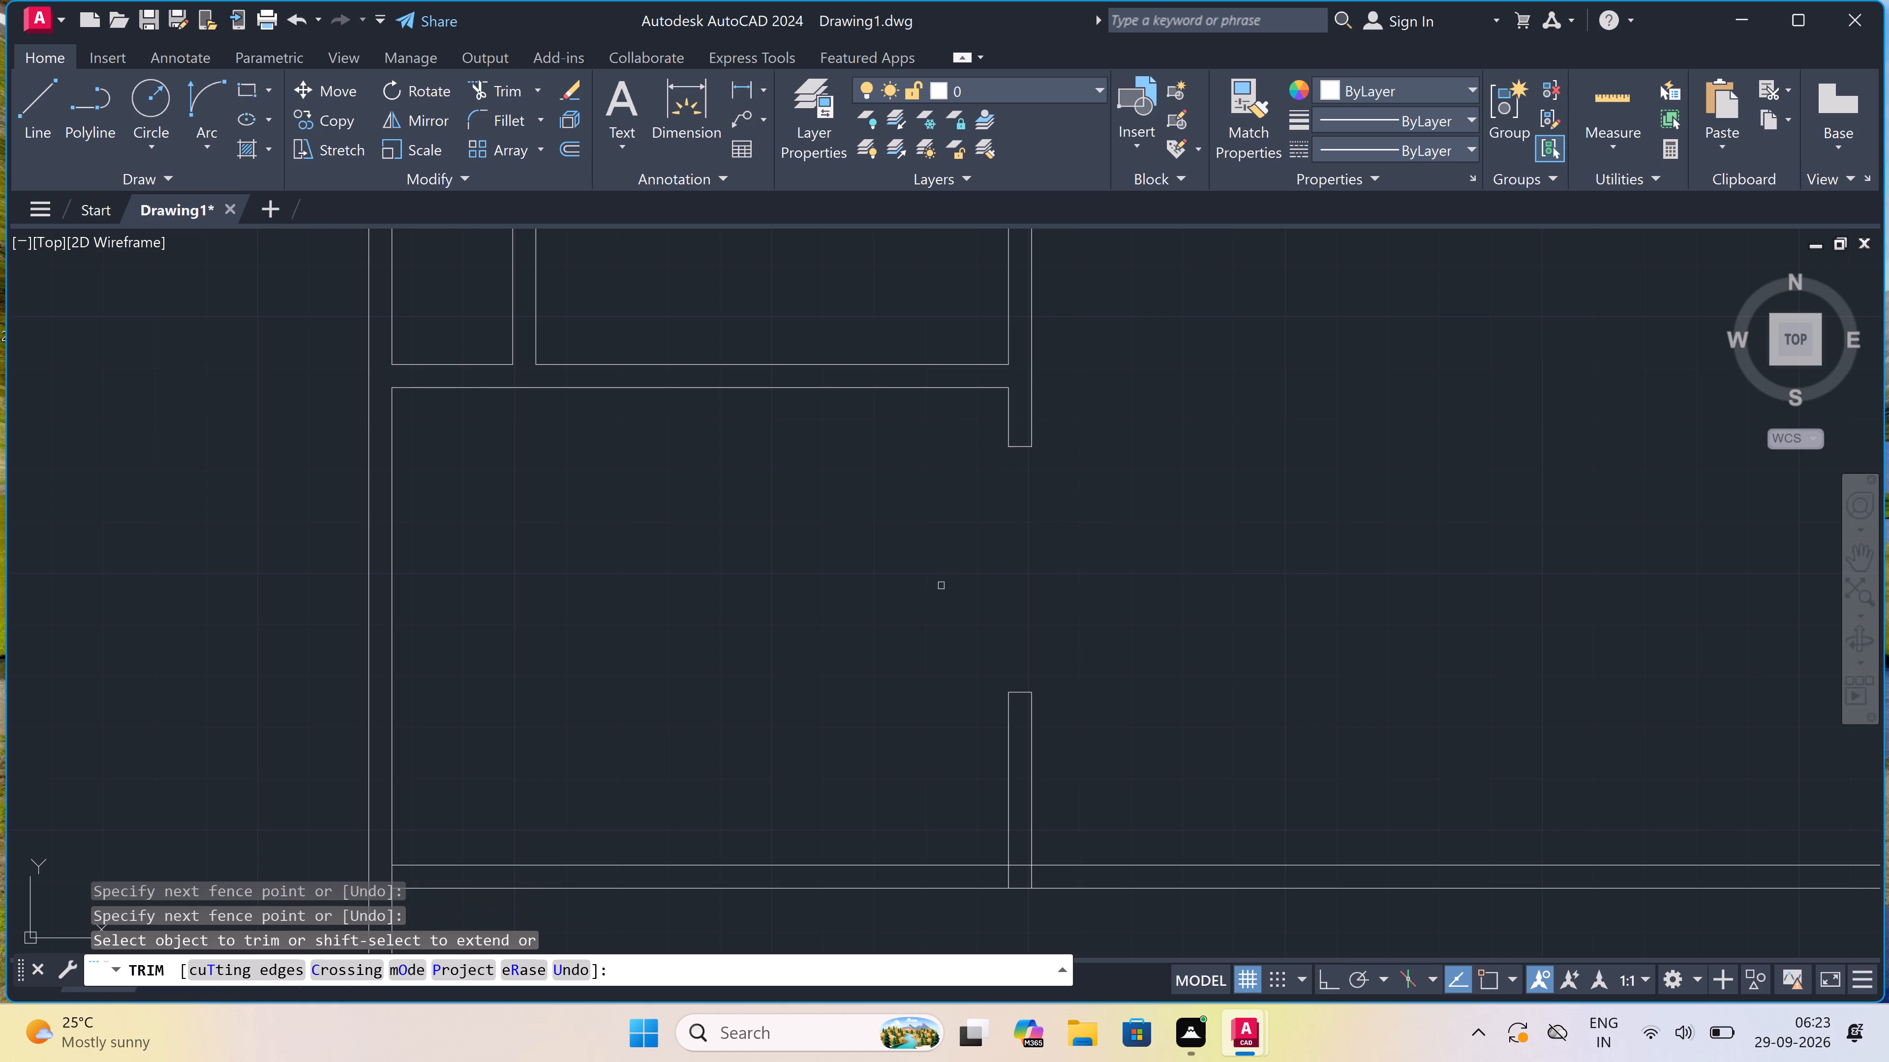
# Trim the partition's inner line end inside the lower horizontal wall, and the wall's upper line across the partition.
pyautogui.scroll(-3, 909, 599)
pyautogui.scroll(2, 921, 681)
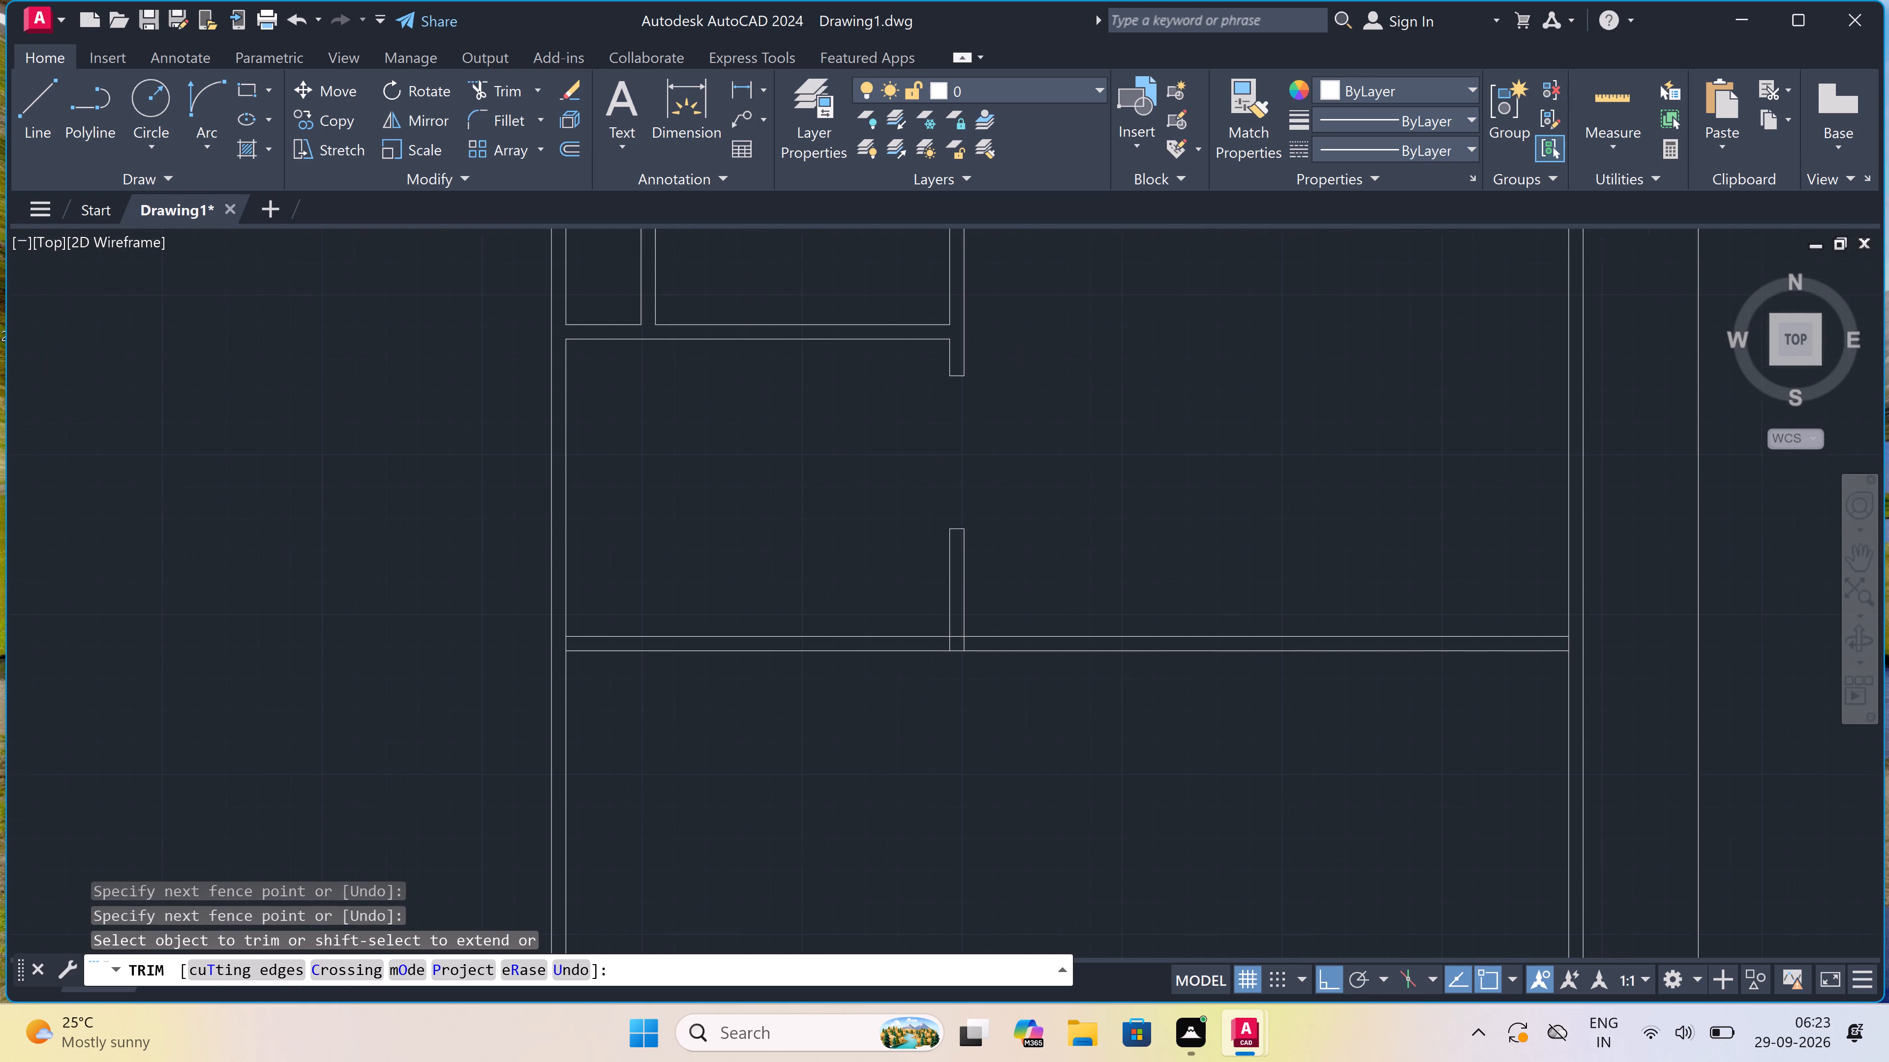
pyautogui.scroll(3, 942, 640)
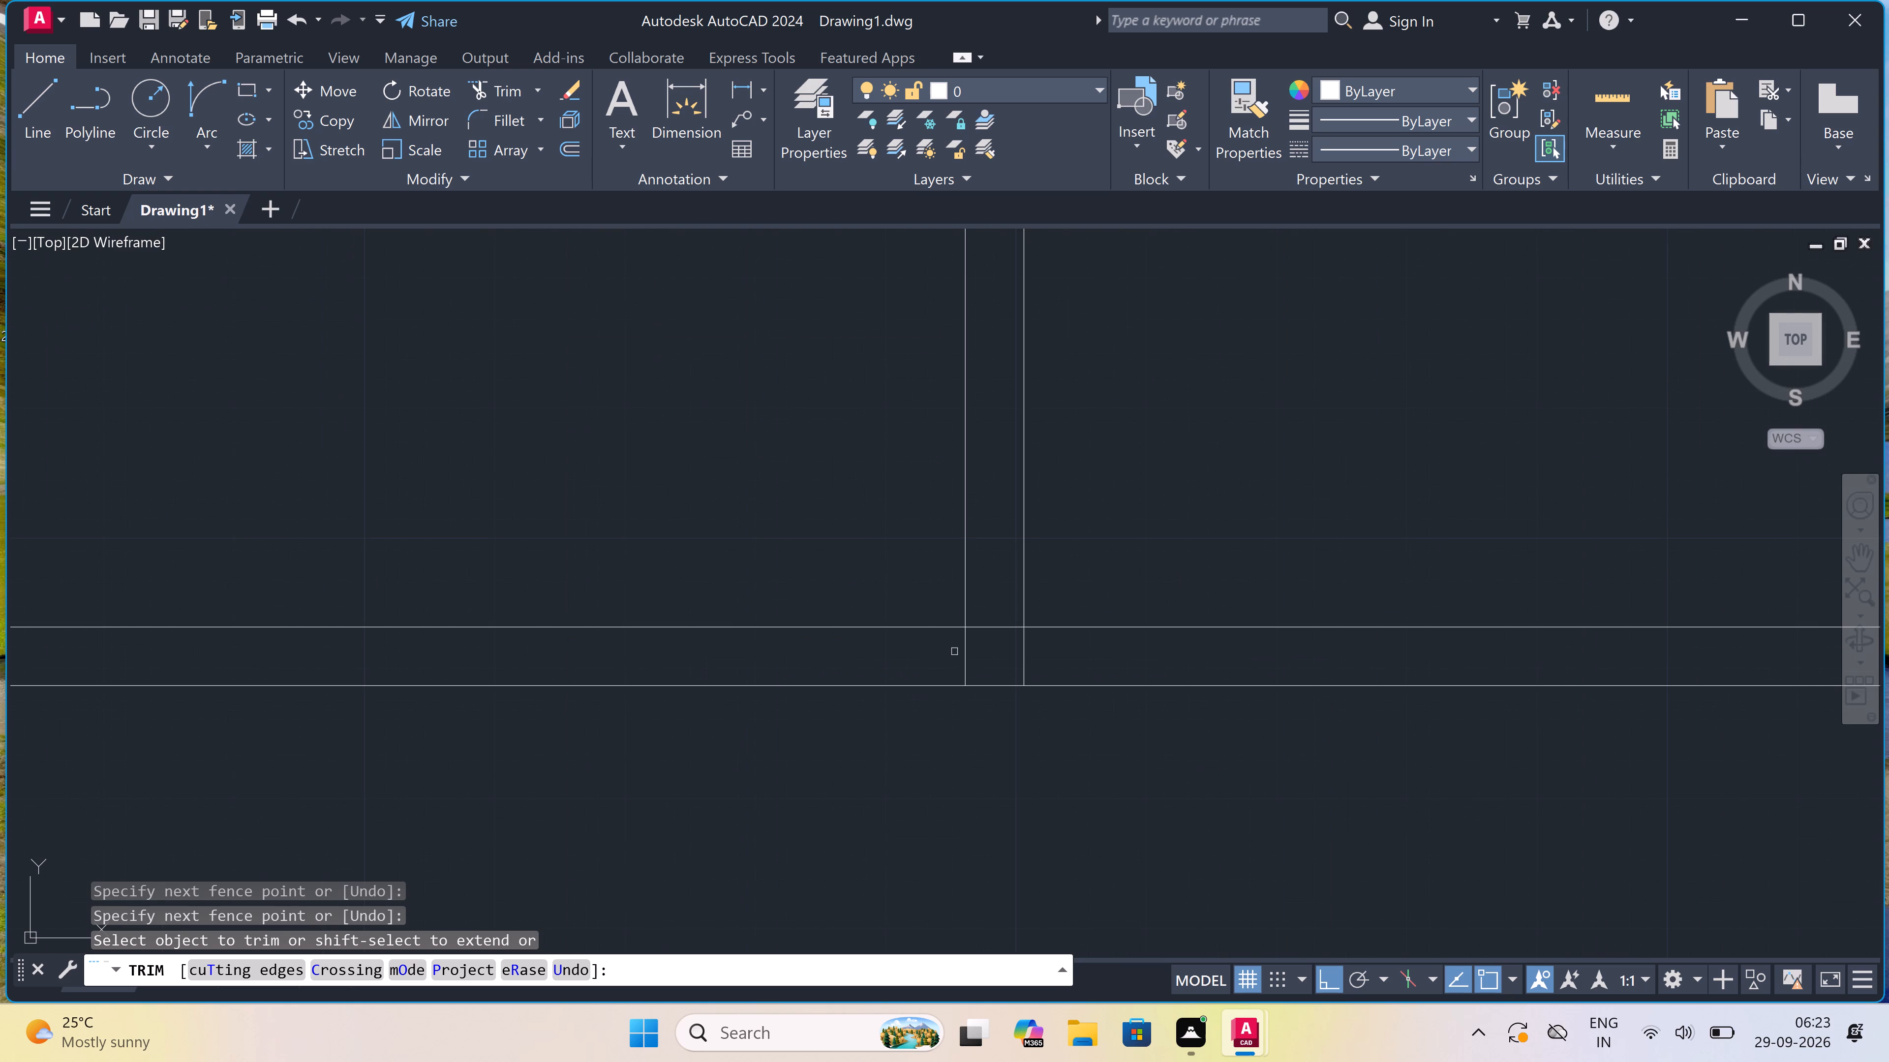
pyautogui.click(954, 651)
pyautogui.click(978, 657)
pyautogui.click(978, 656)
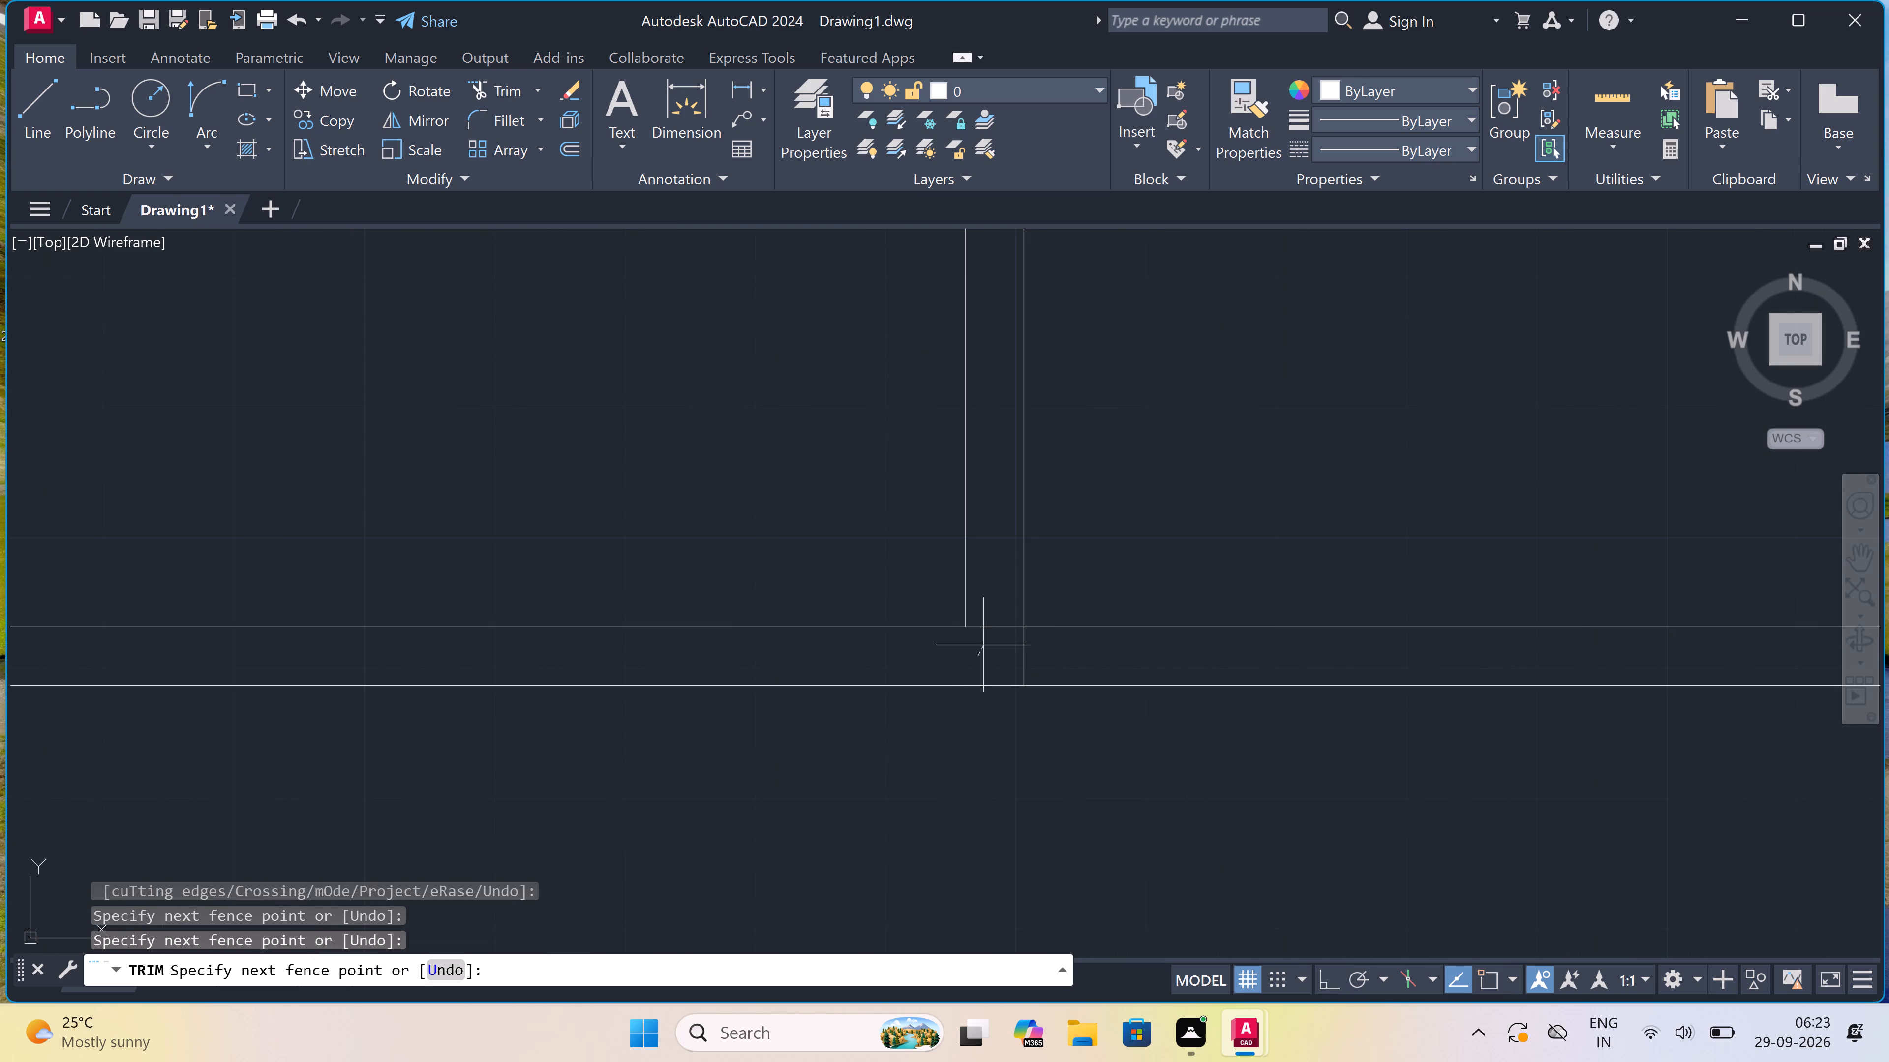
pyautogui.click(1005, 611)
pyautogui.scroll(-1, 968, 694)
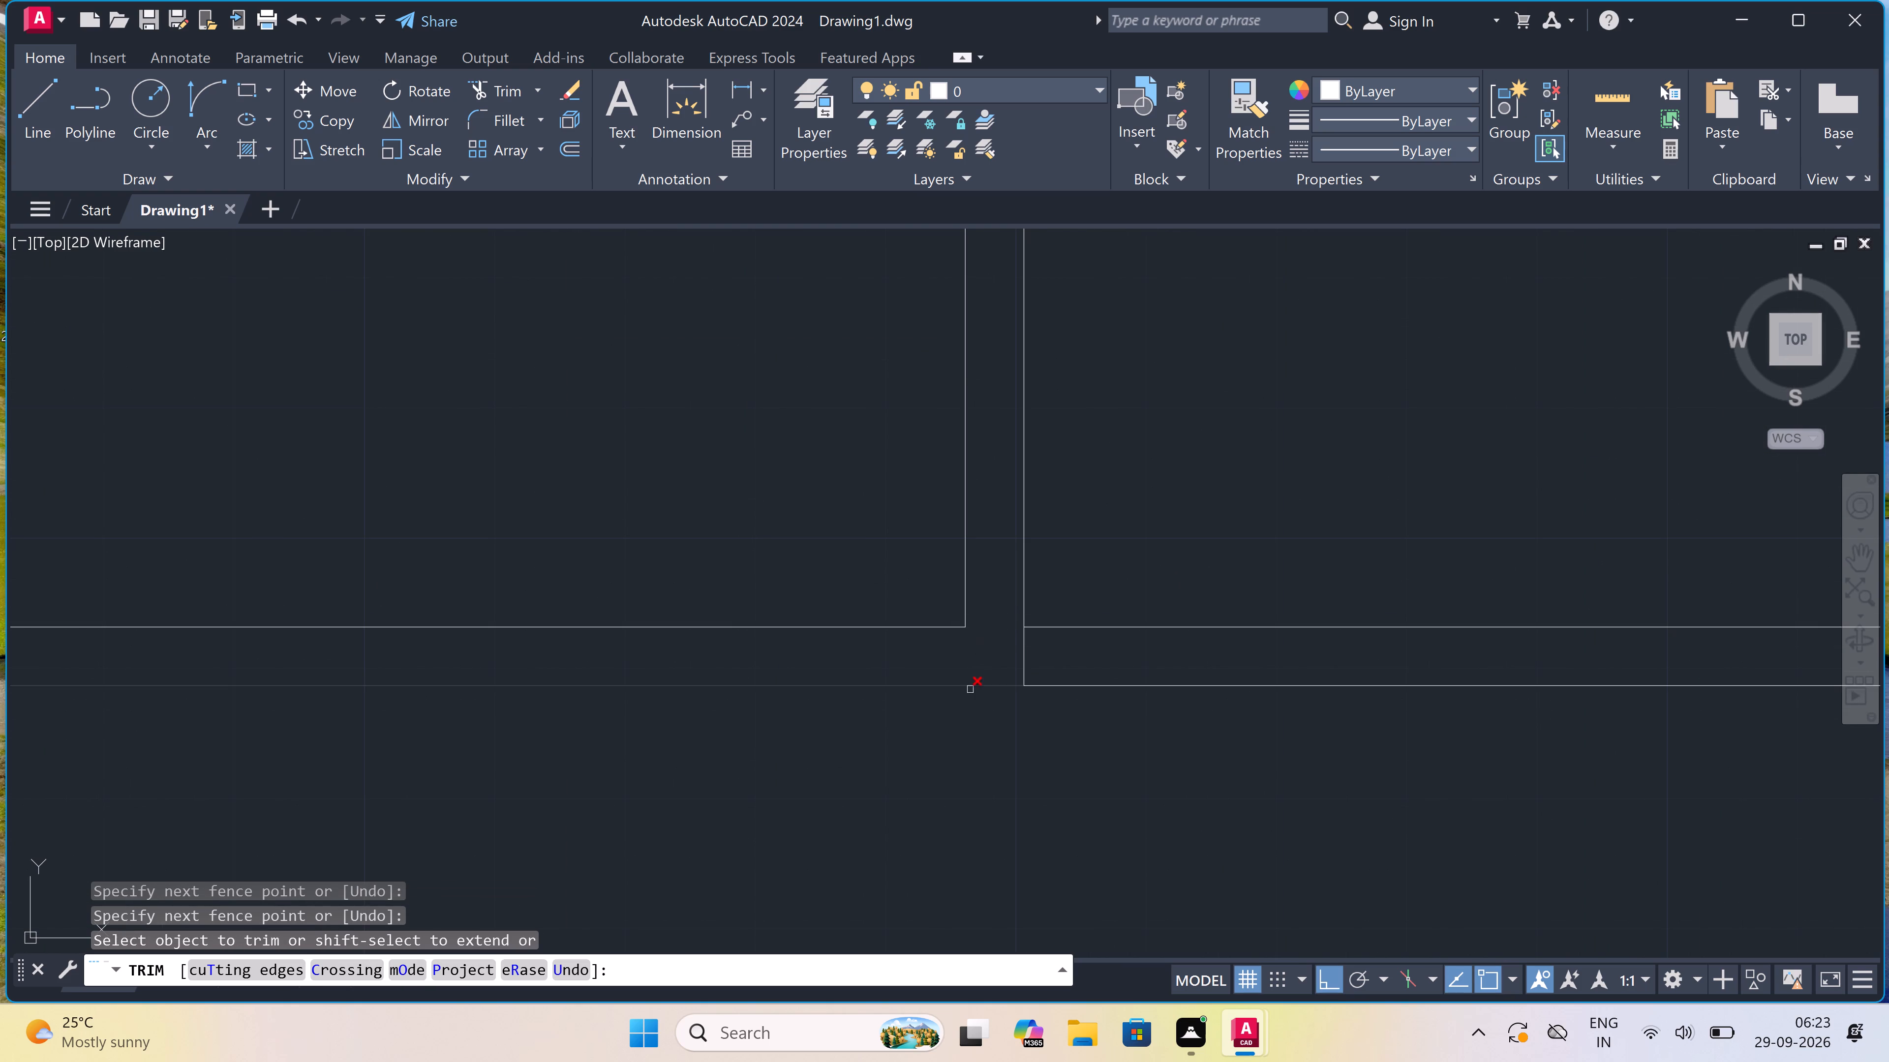
pyautogui.scroll(-4, 968, 694)
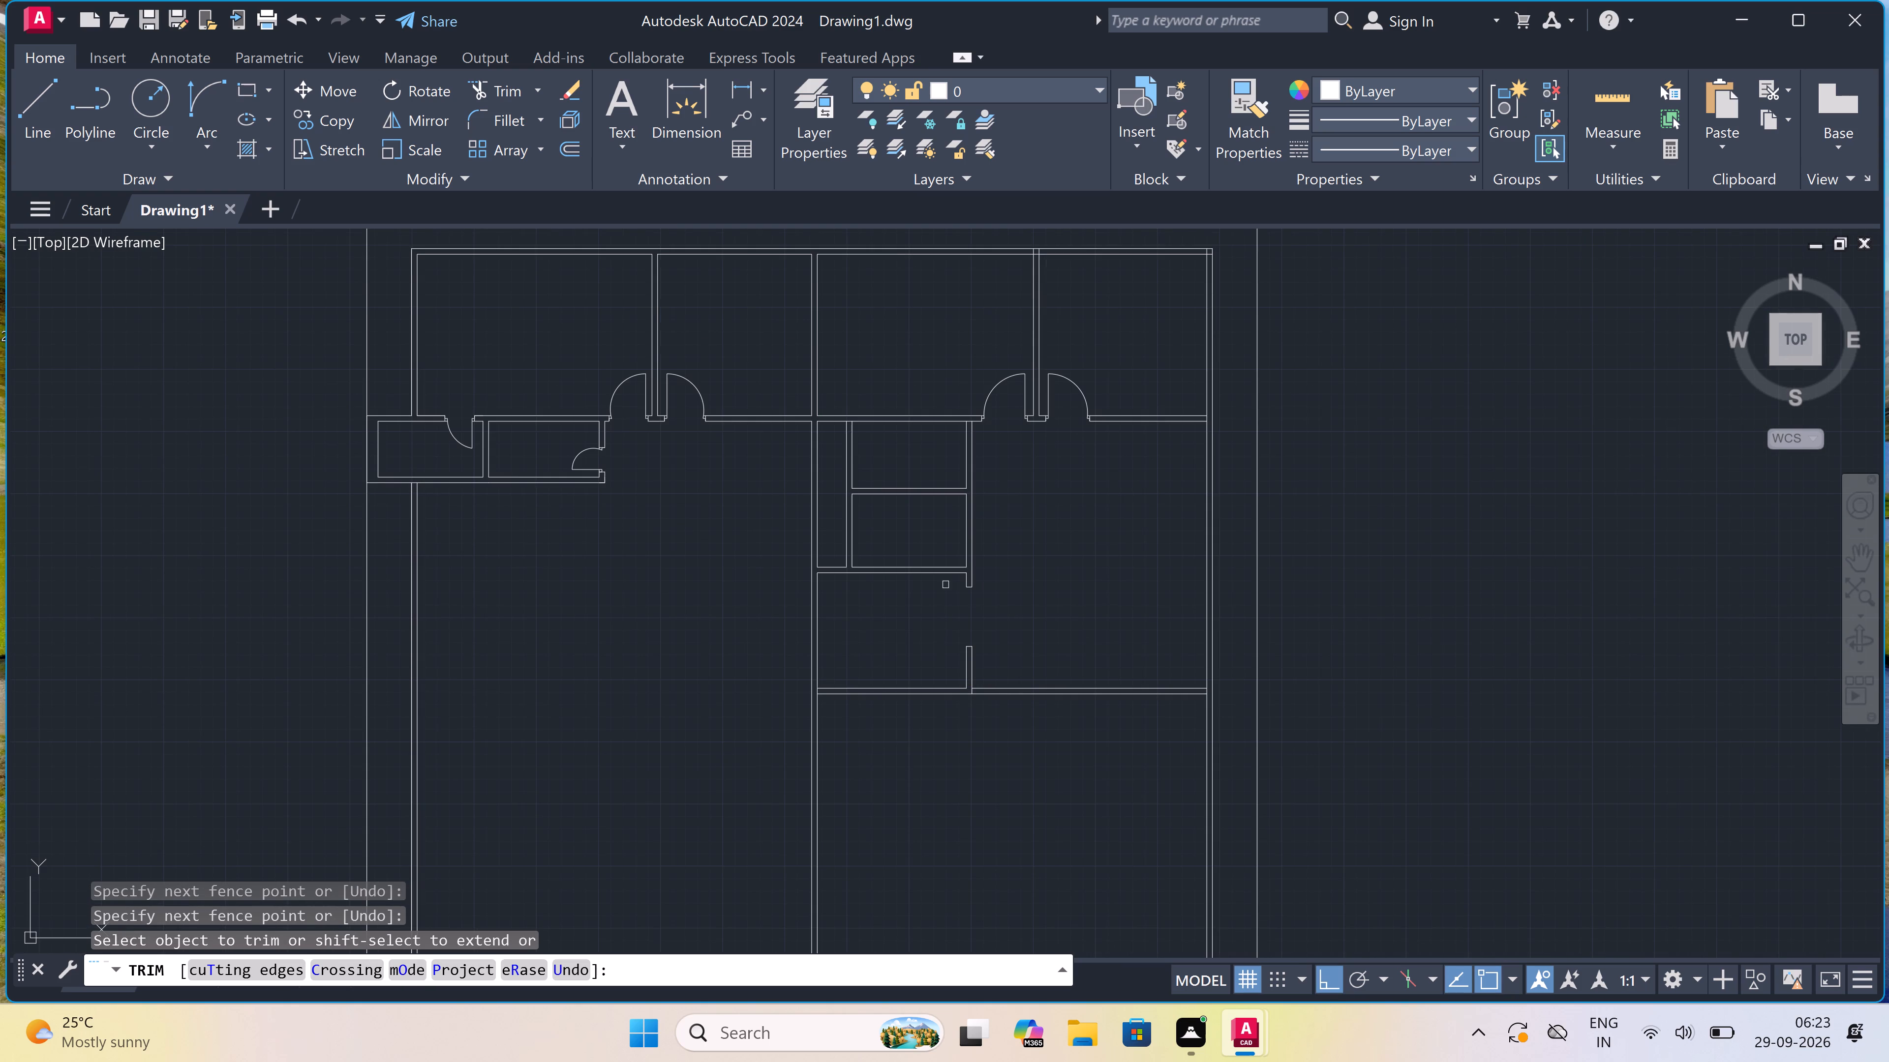
pyautogui.press('Escape')
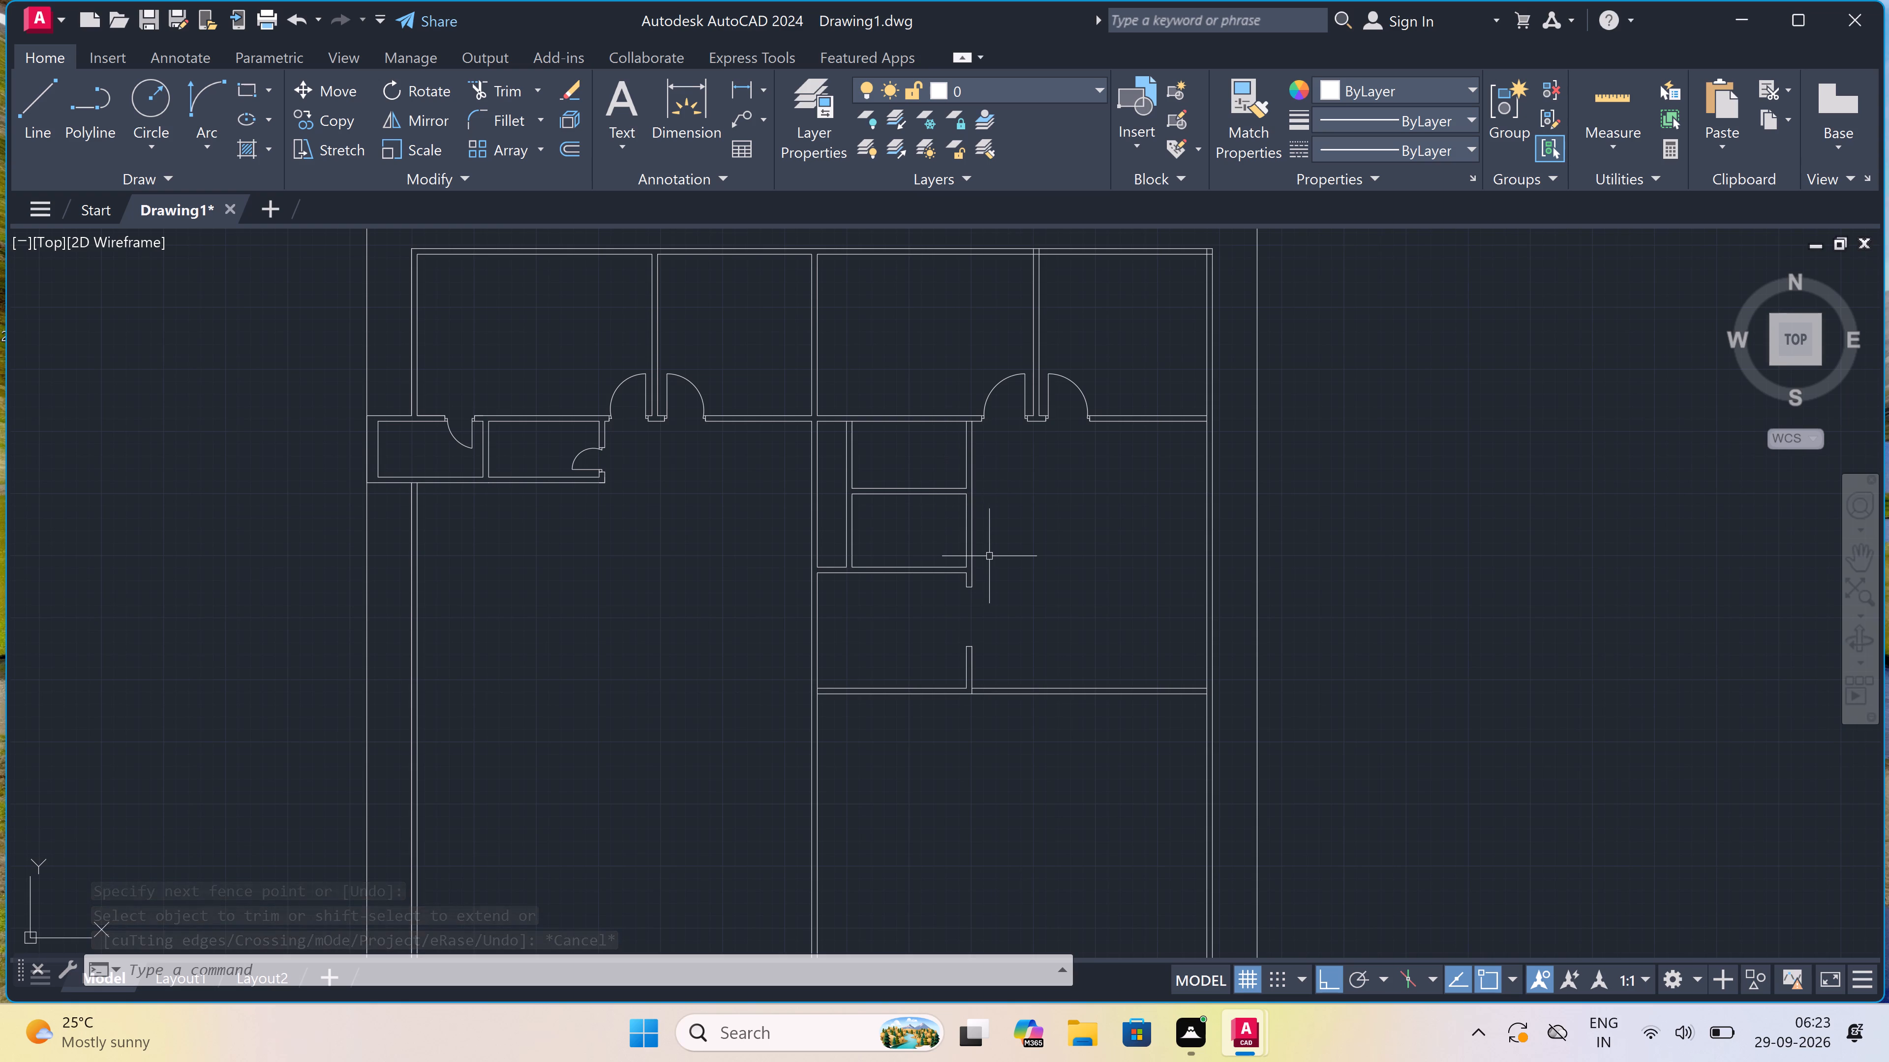
# Draw a jamb line across the right partition just above the middle horizontal wall, adding a 2" stop upward from its midpoint and a 2' door leaf into the room.
pyautogui.scroll(3, 961, 541)
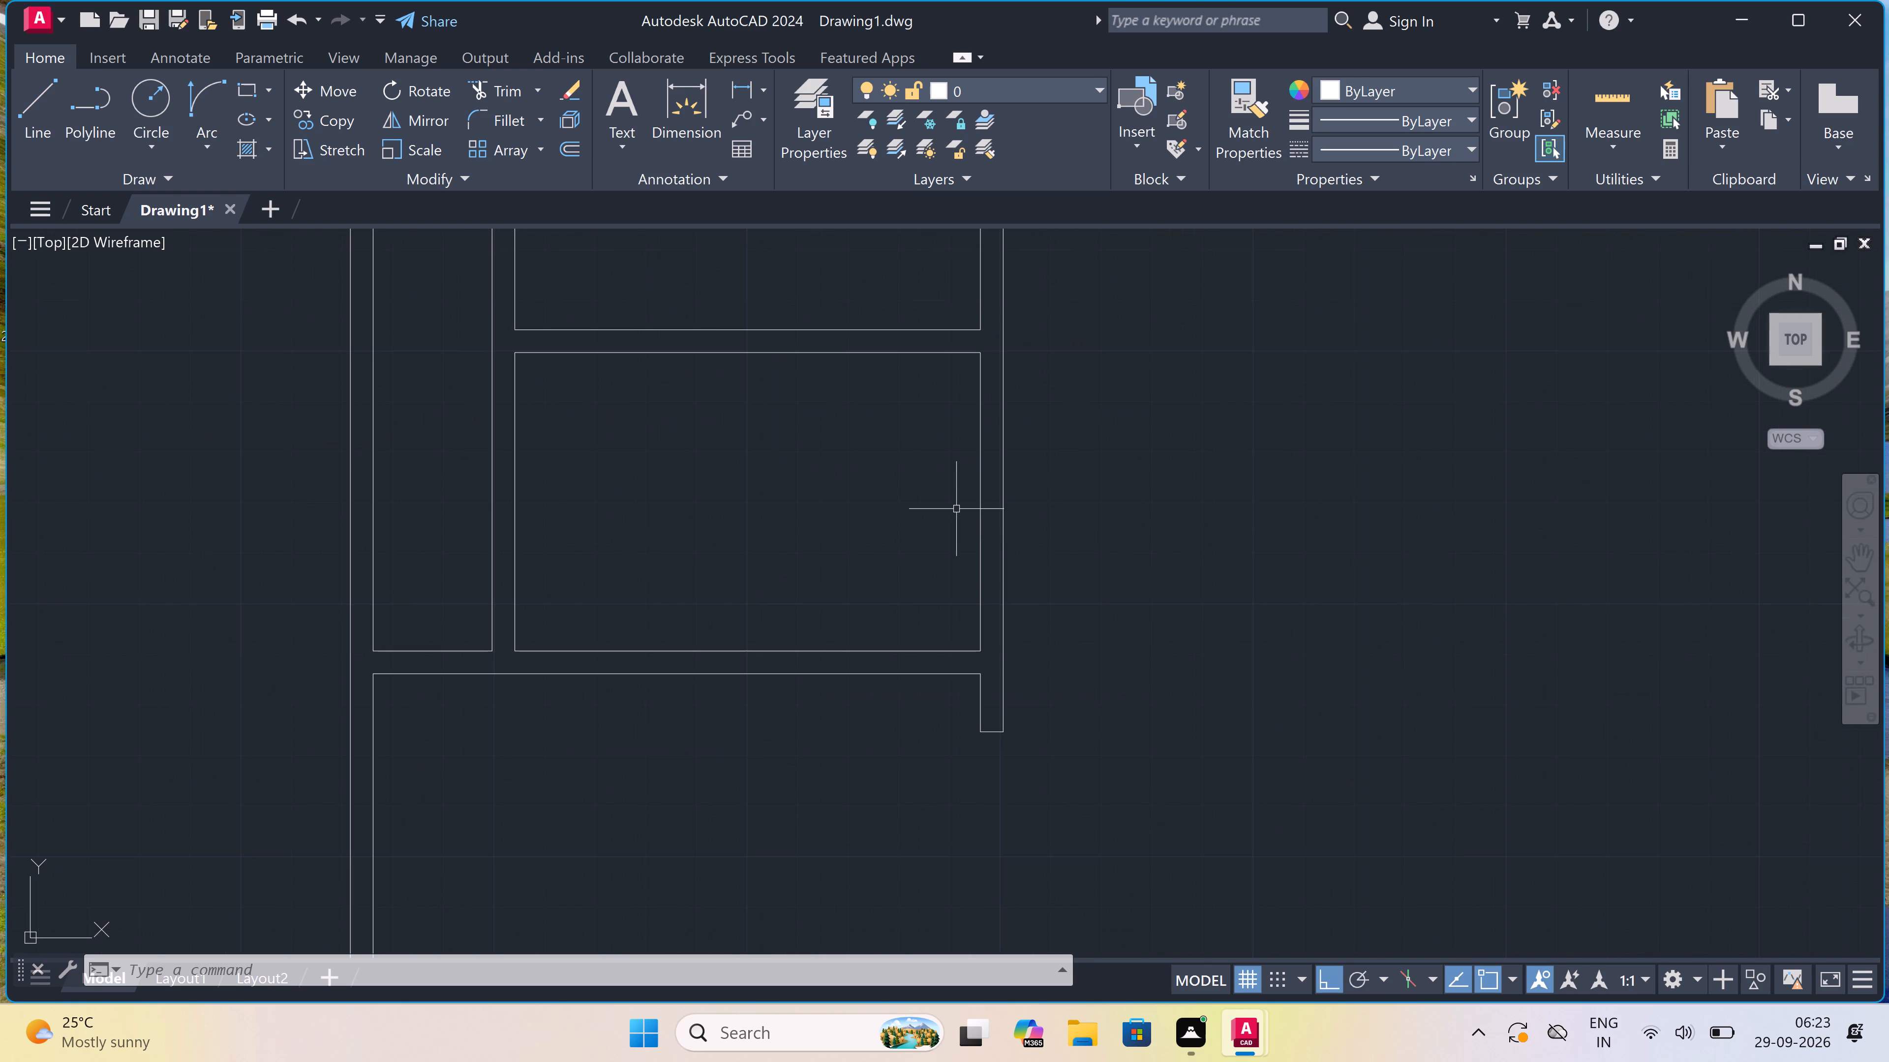
pyautogui.press('l')
pyautogui.press('space')
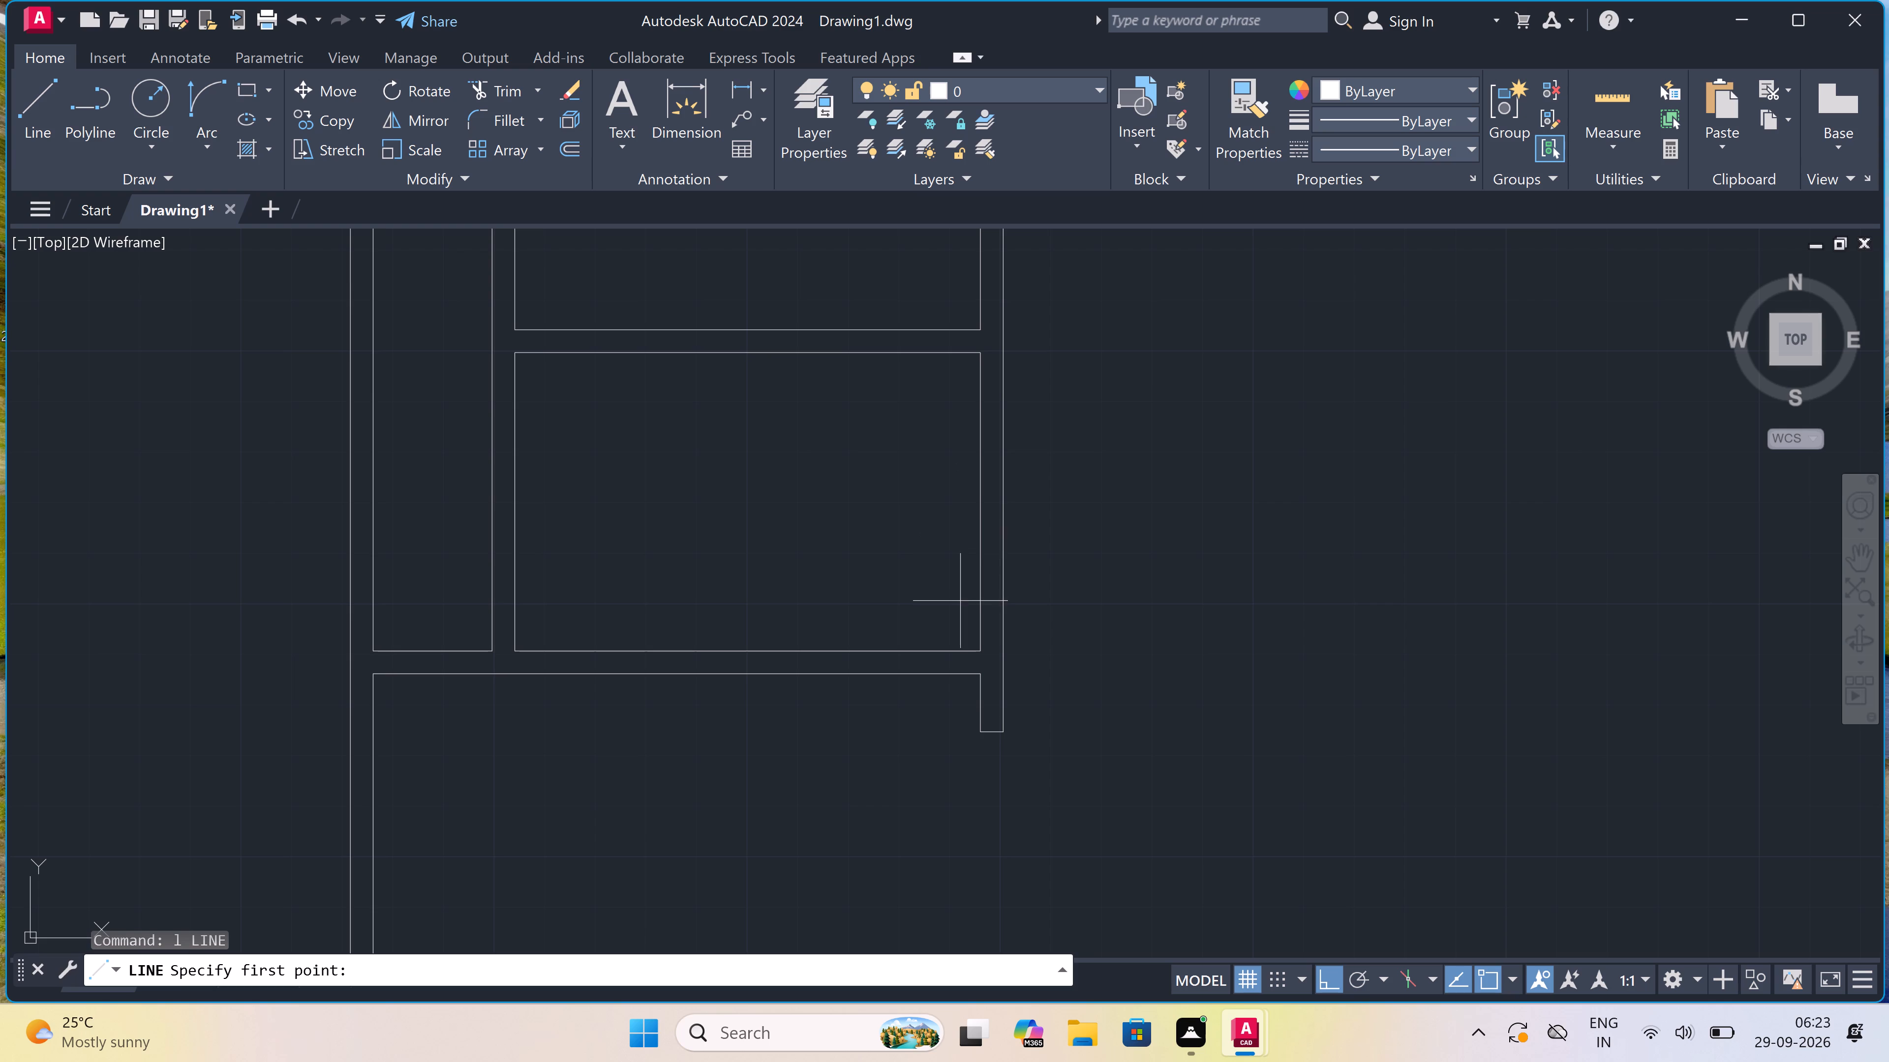
pyautogui.click(980, 628)
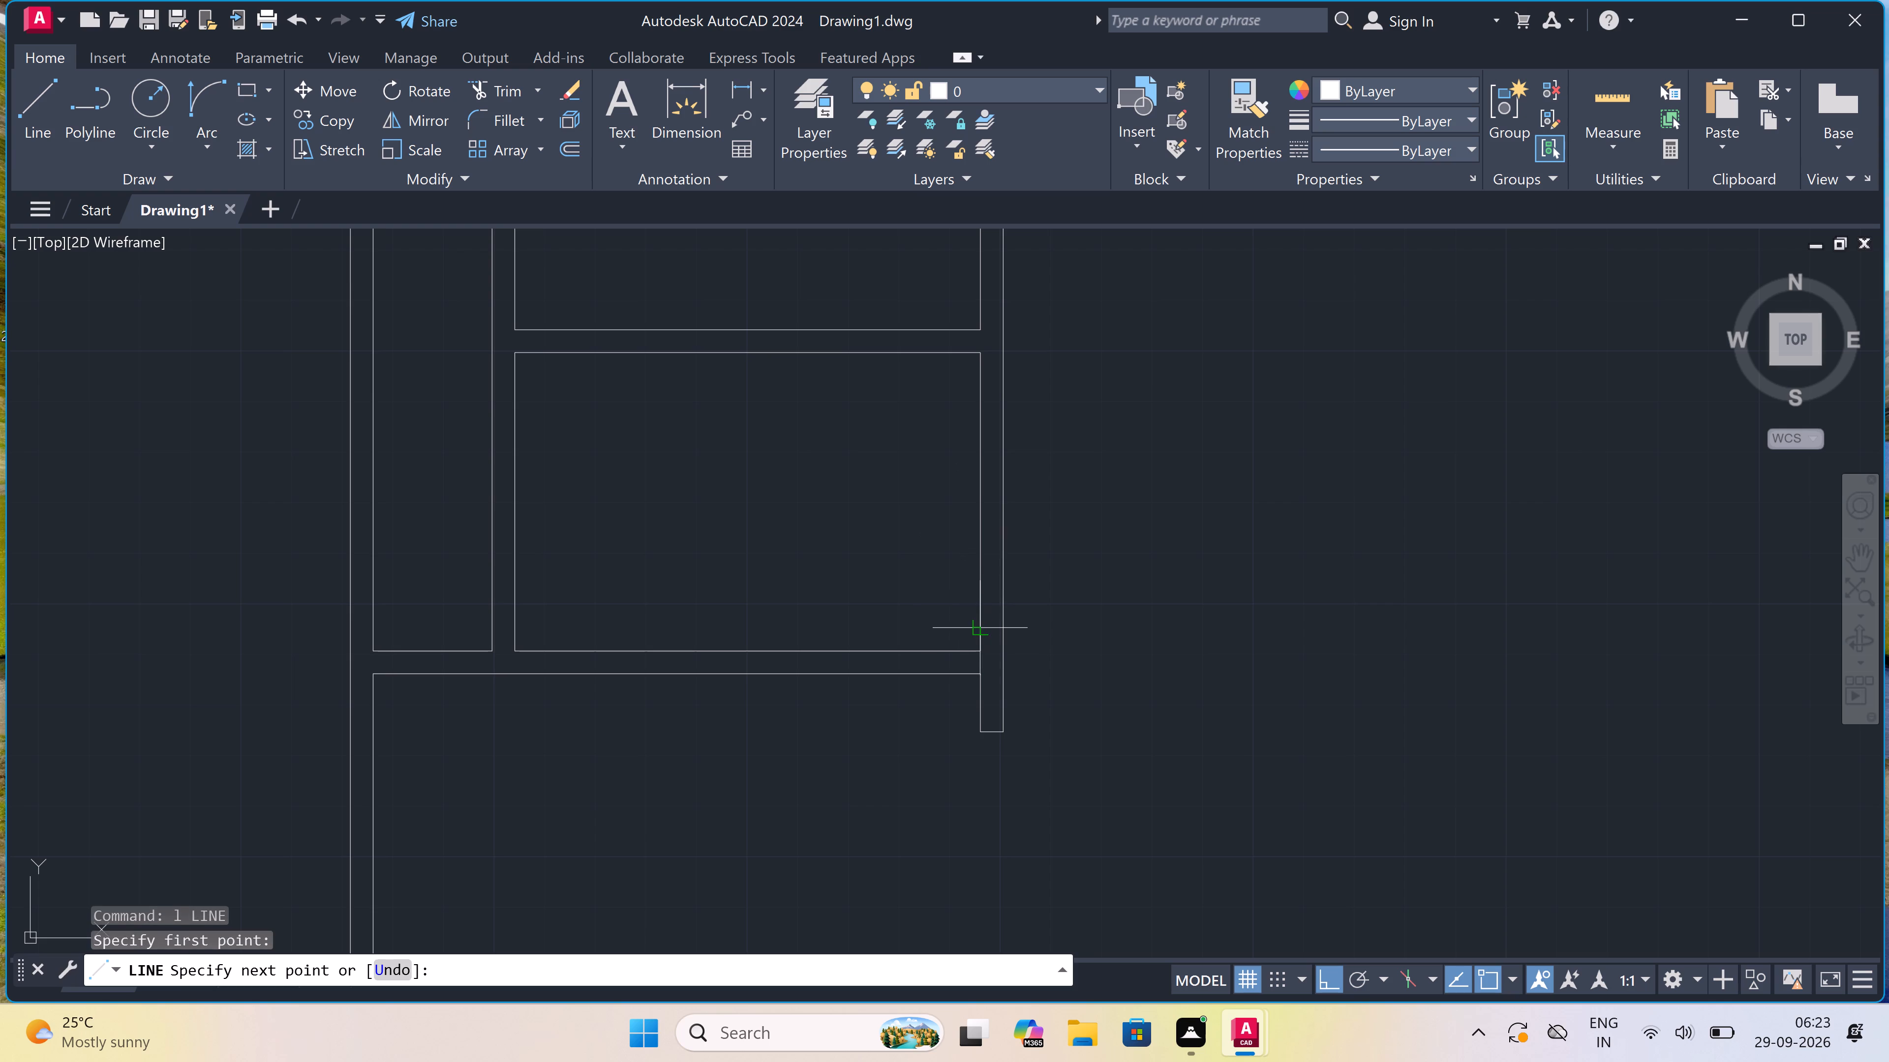
pyautogui.click(1008, 627)
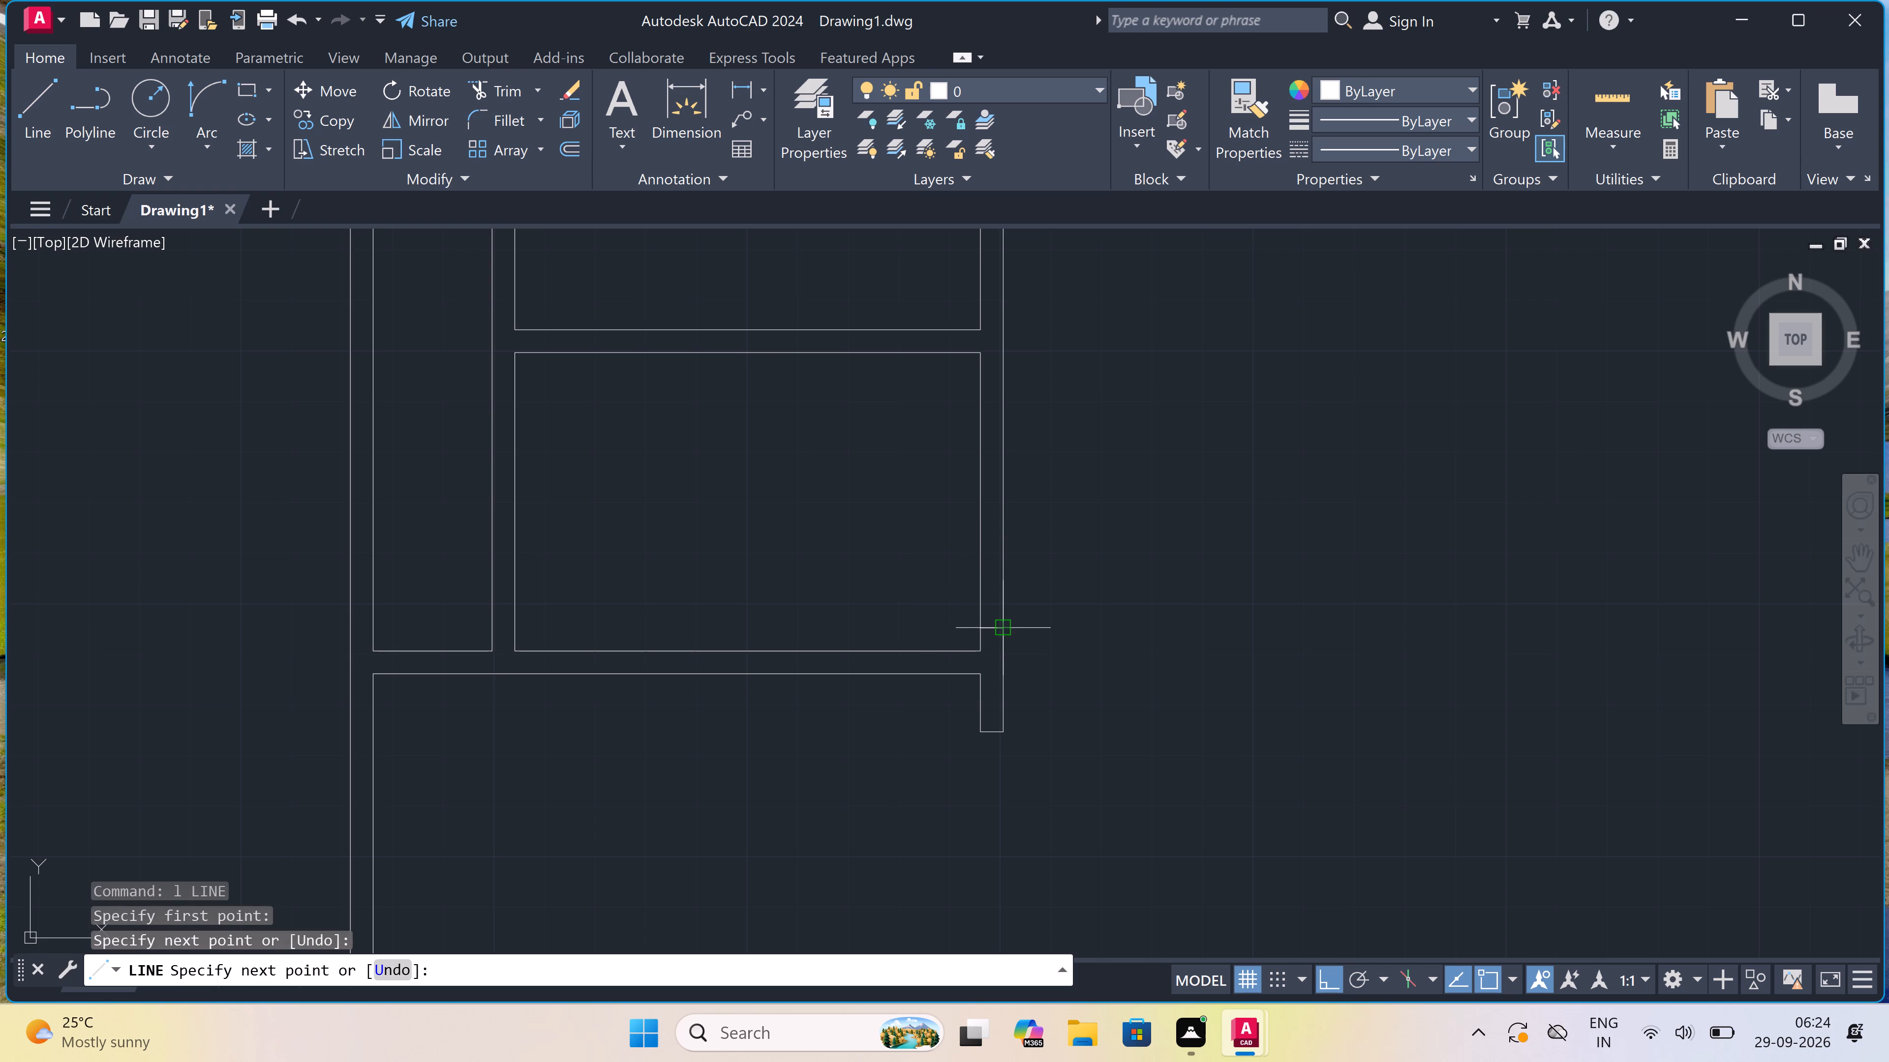
pyautogui.click(988, 632)
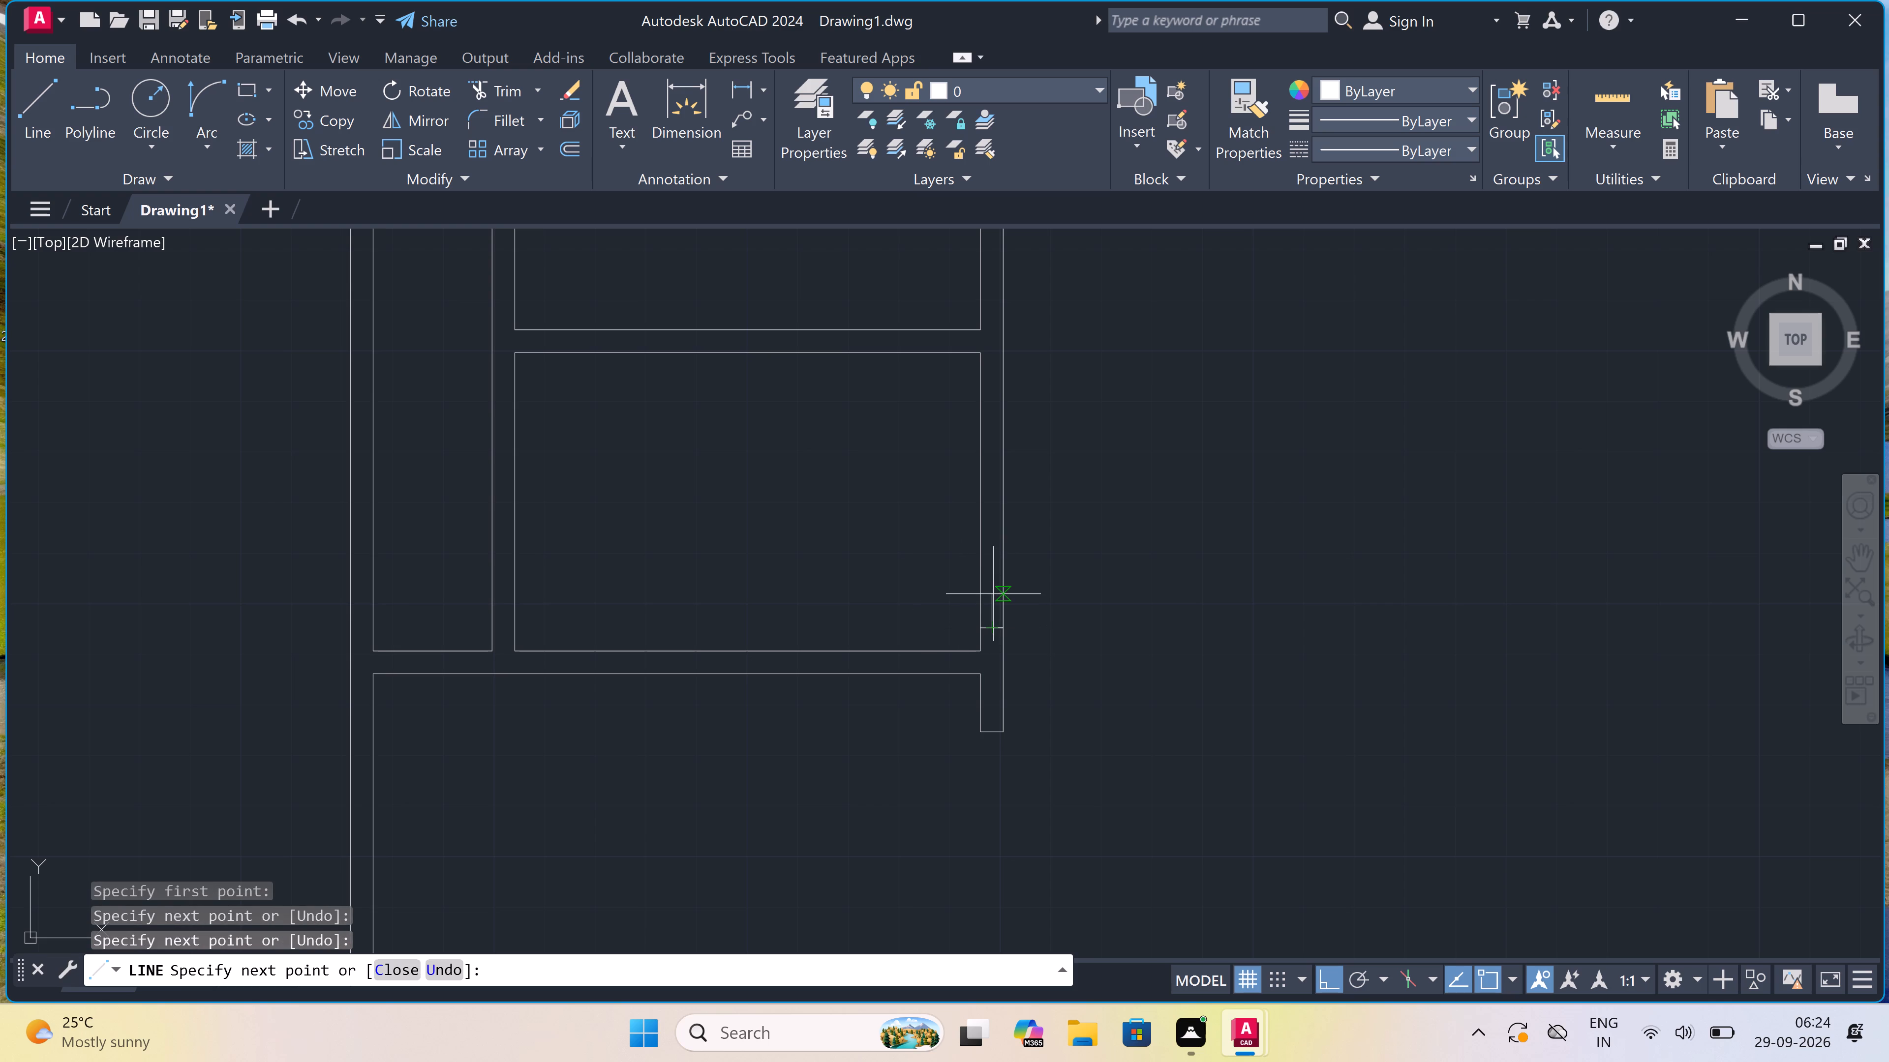
pyautogui.write('2"')
pyautogui.press('space')
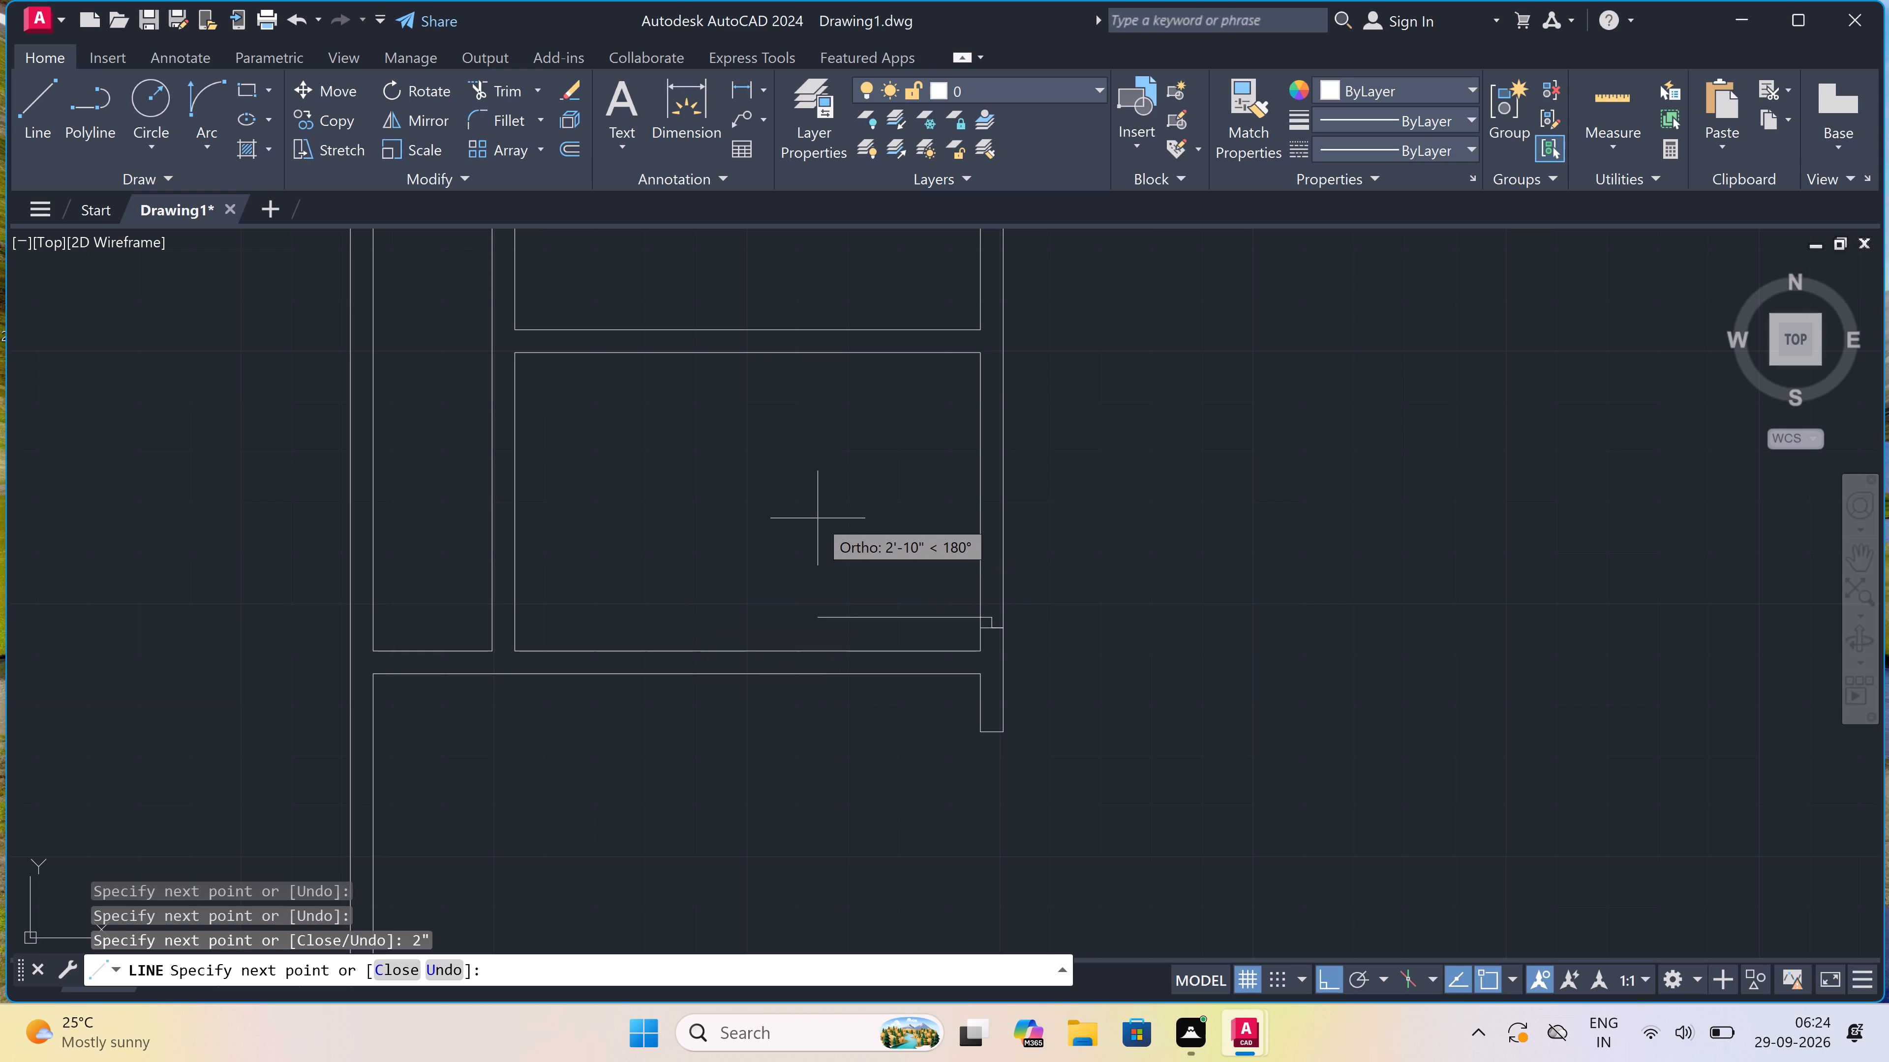
pyautogui.write("2'")
pyautogui.press('space')
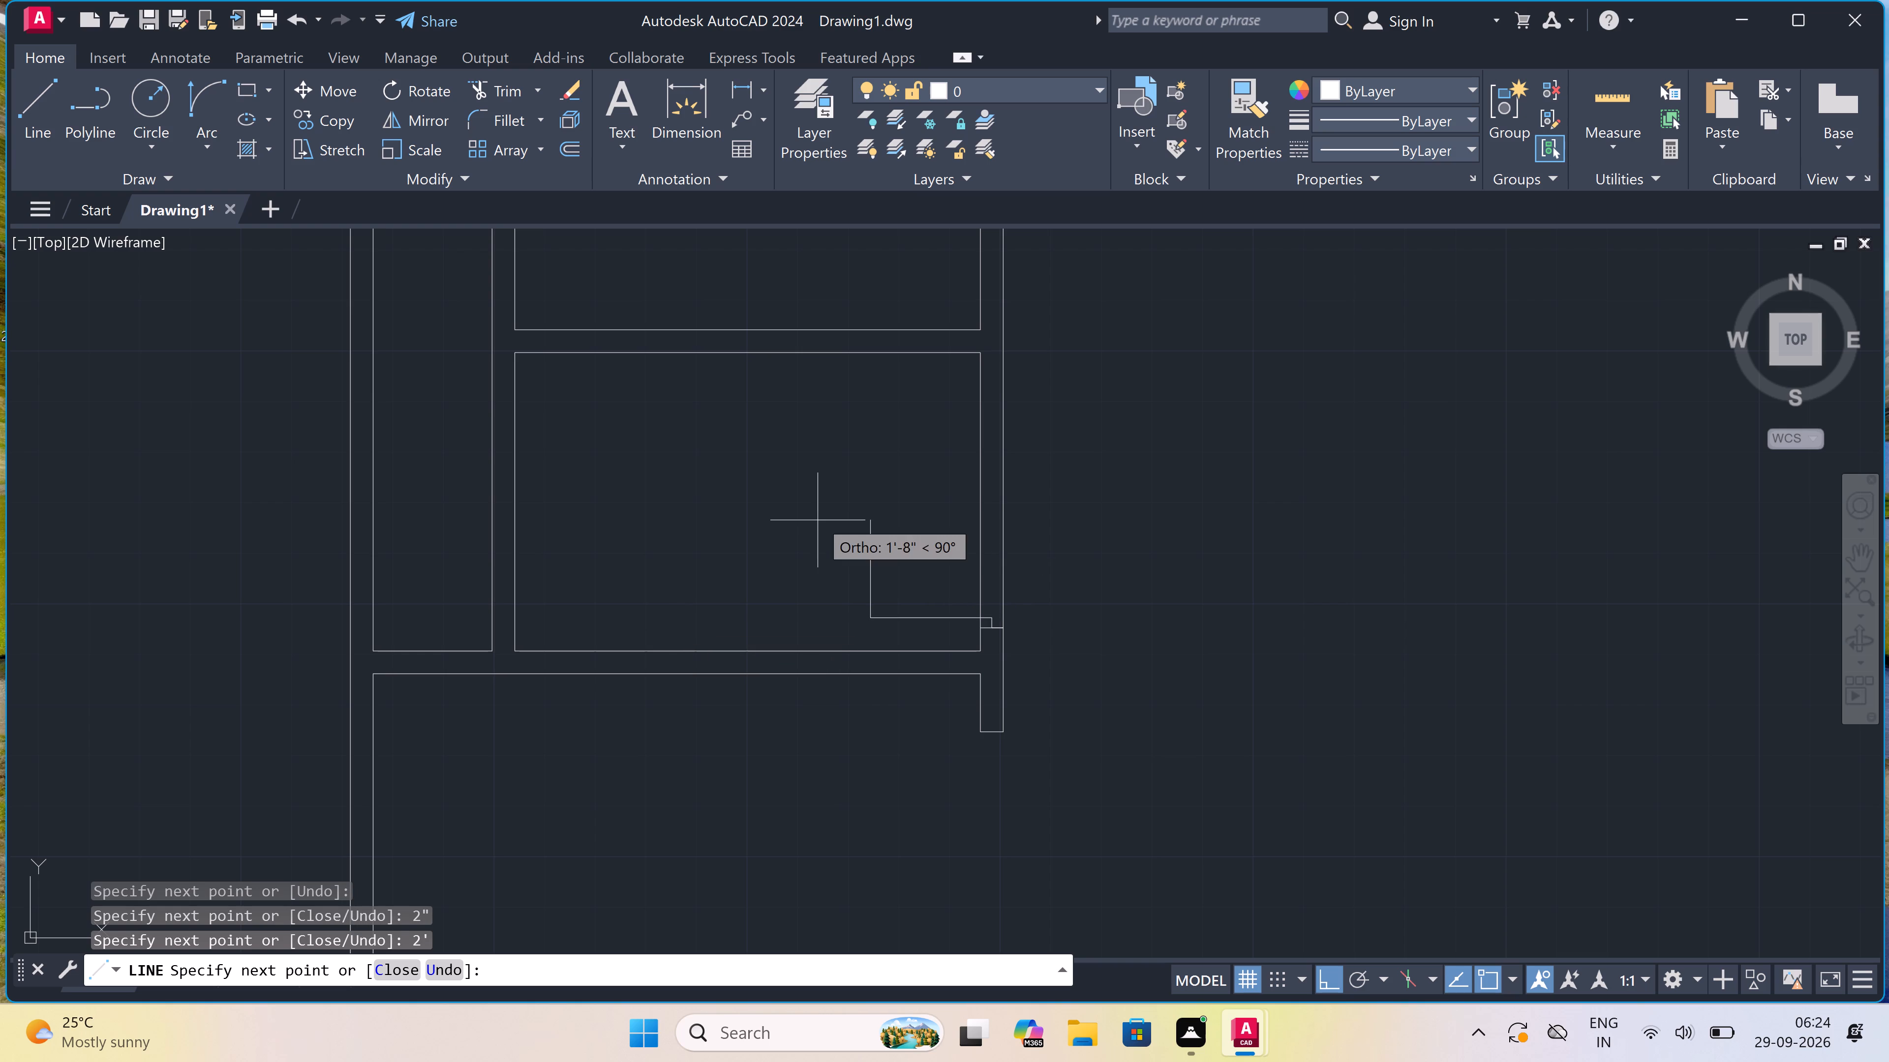
pyautogui.press('Escape')
# Draw the opposite jamb line across the partition above the door leaf, with a 2" stop downward from its midpoint.
pyautogui.press('space')
pyautogui.scroll(1, 971, 529)
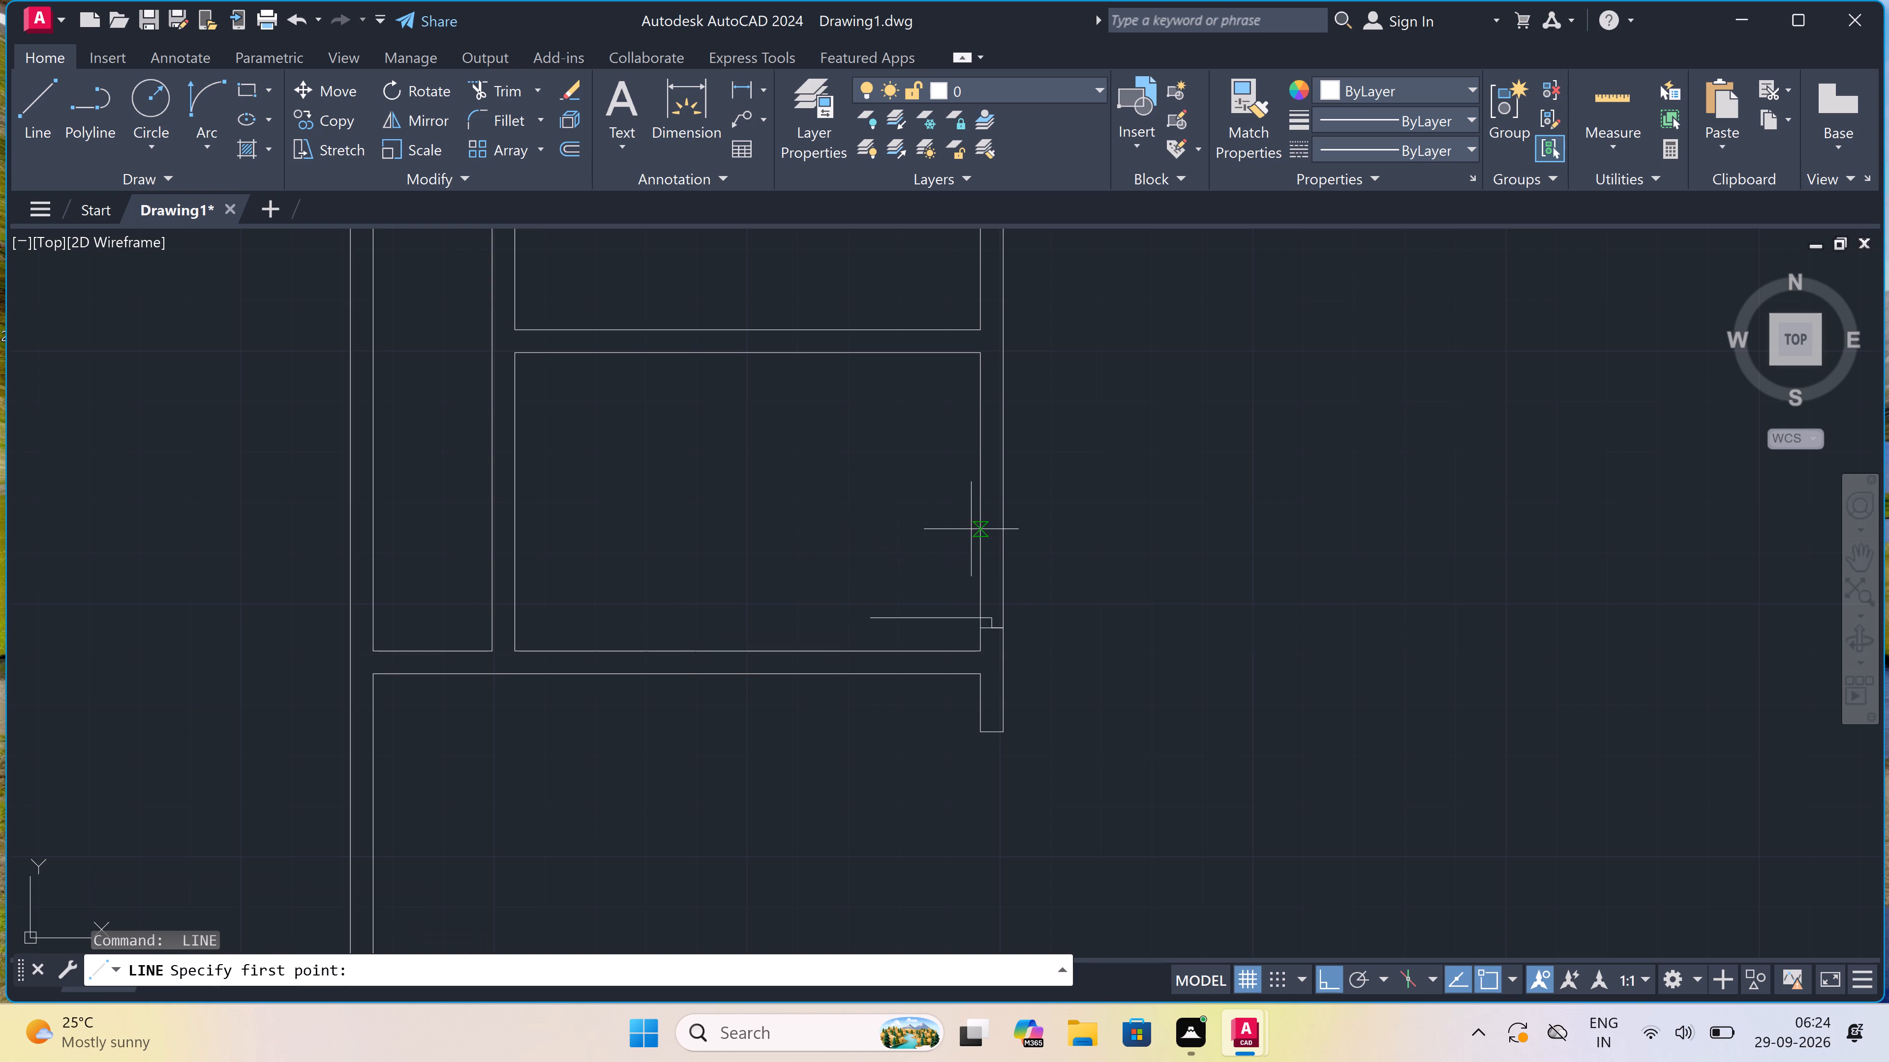
pyautogui.click(982, 511)
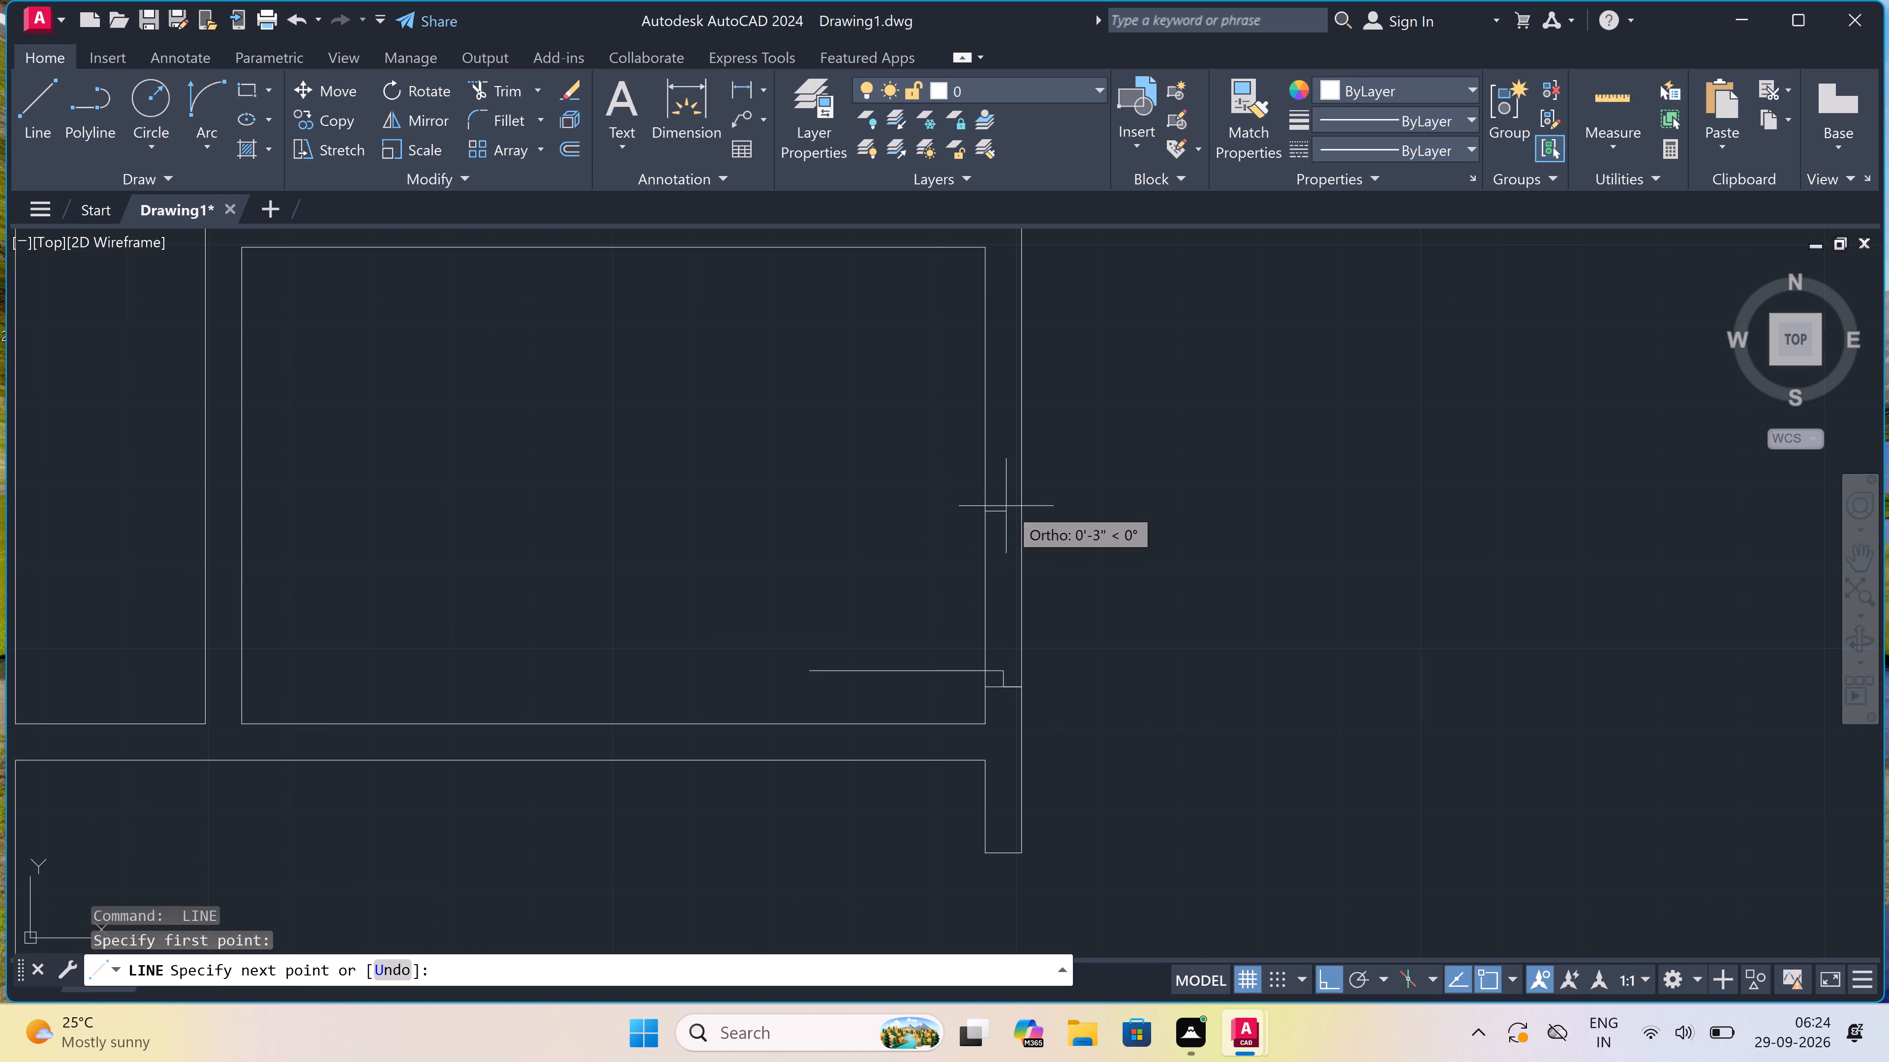
pyautogui.click(1017, 513)
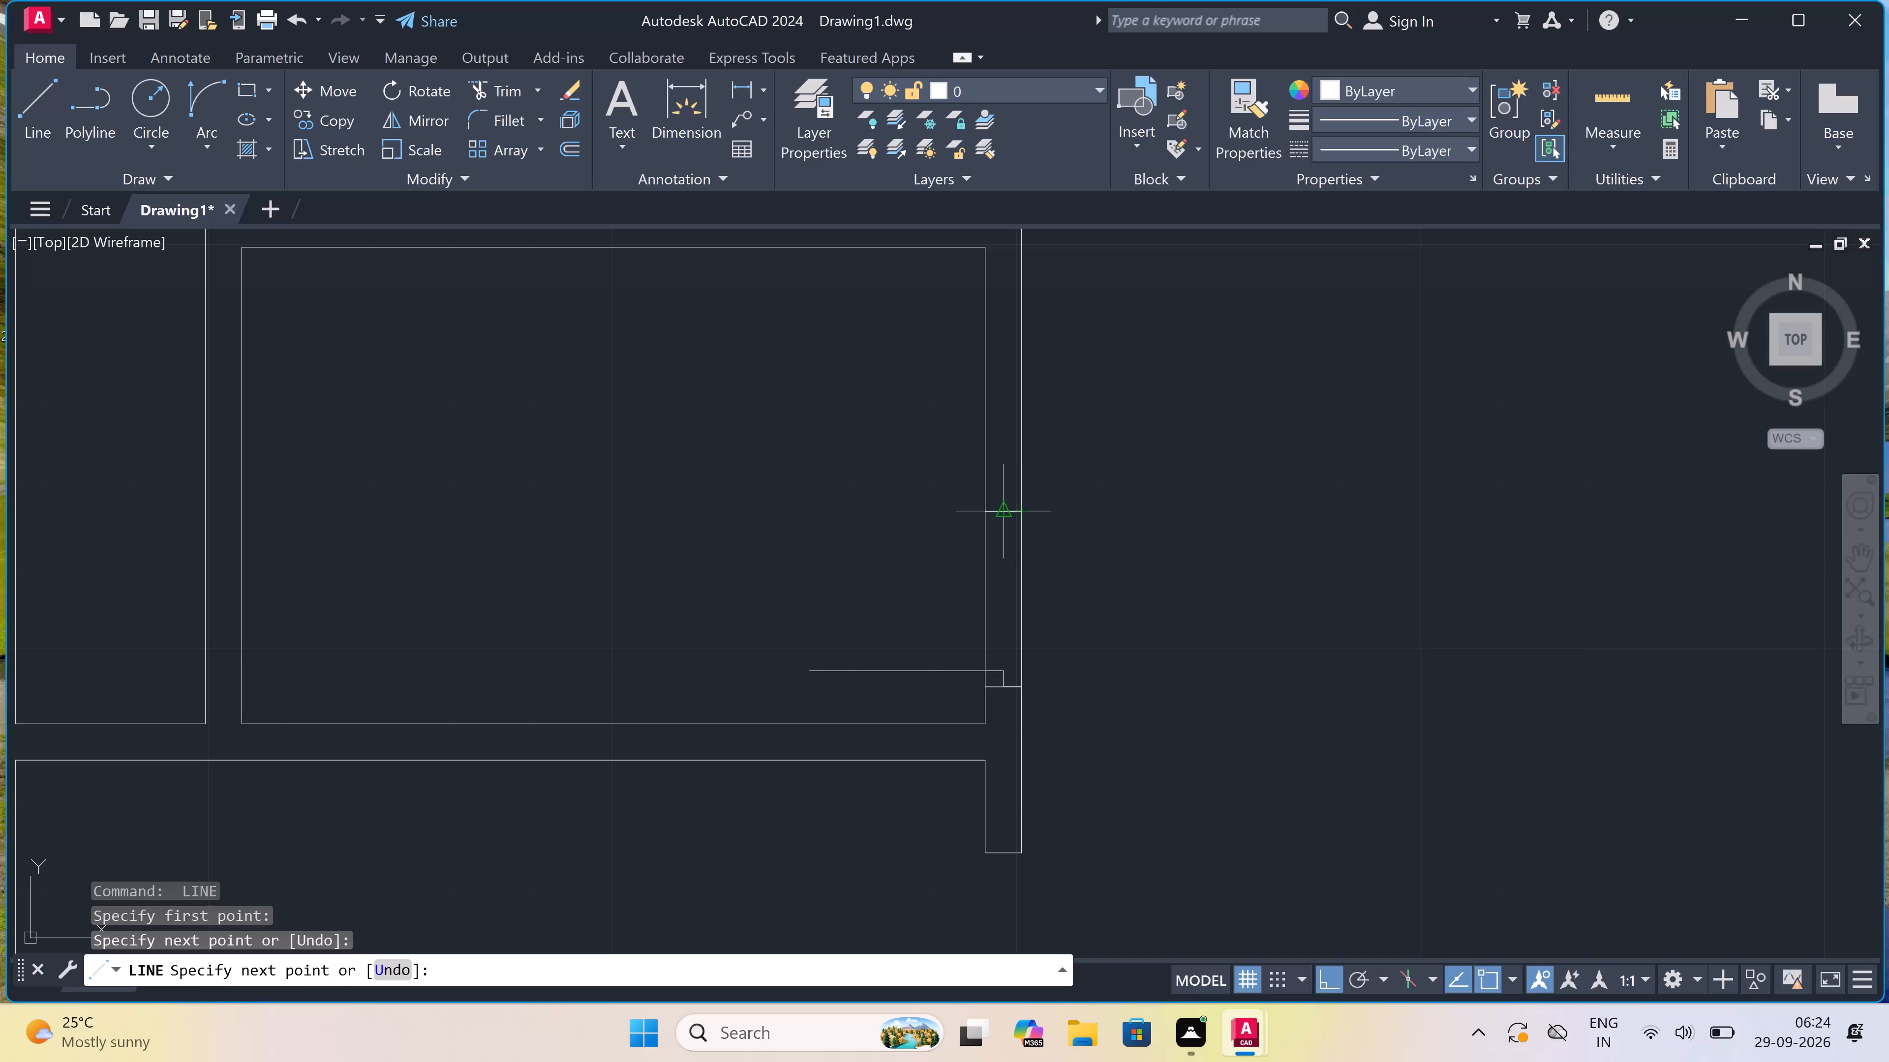
pyautogui.click(1011, 515)
pyautogui.press('3')
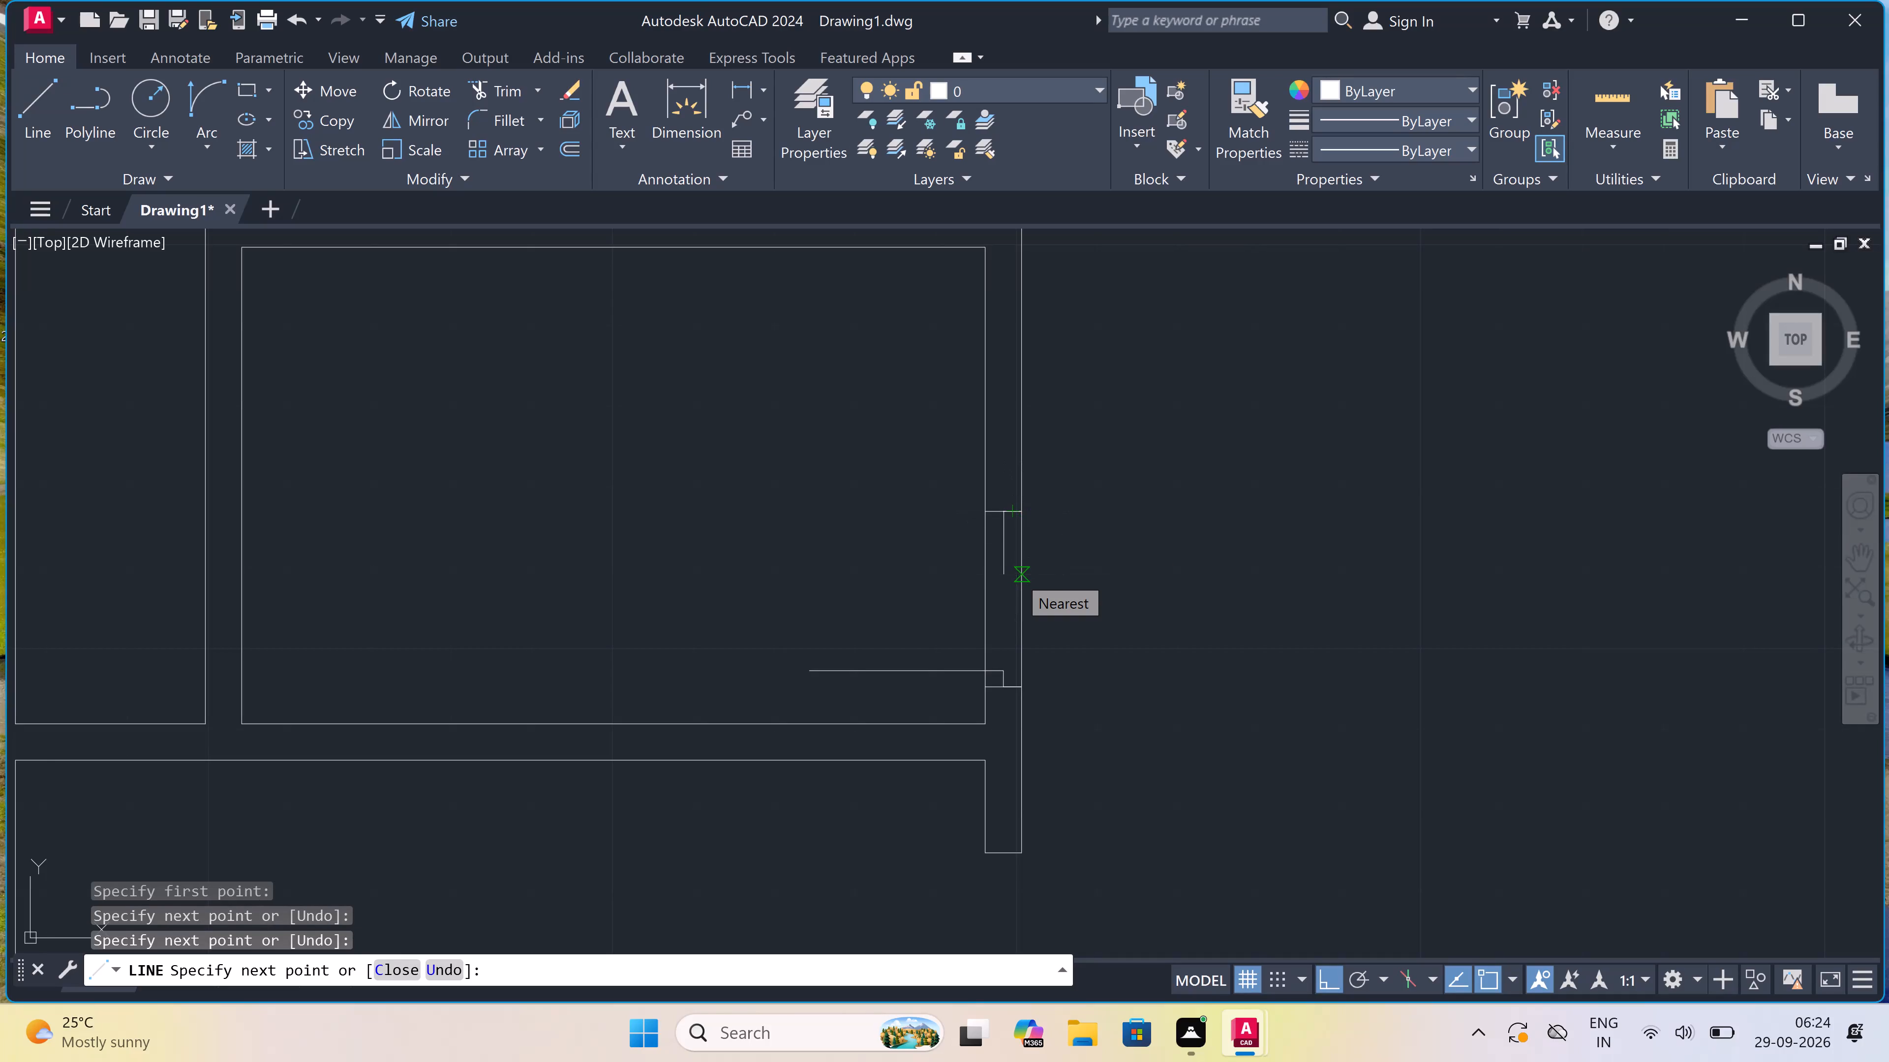
pyautogui.press('BackSpace')
pyautogui.write('2"')
pyautogui.press('space')
pyautogui.press('Escape')
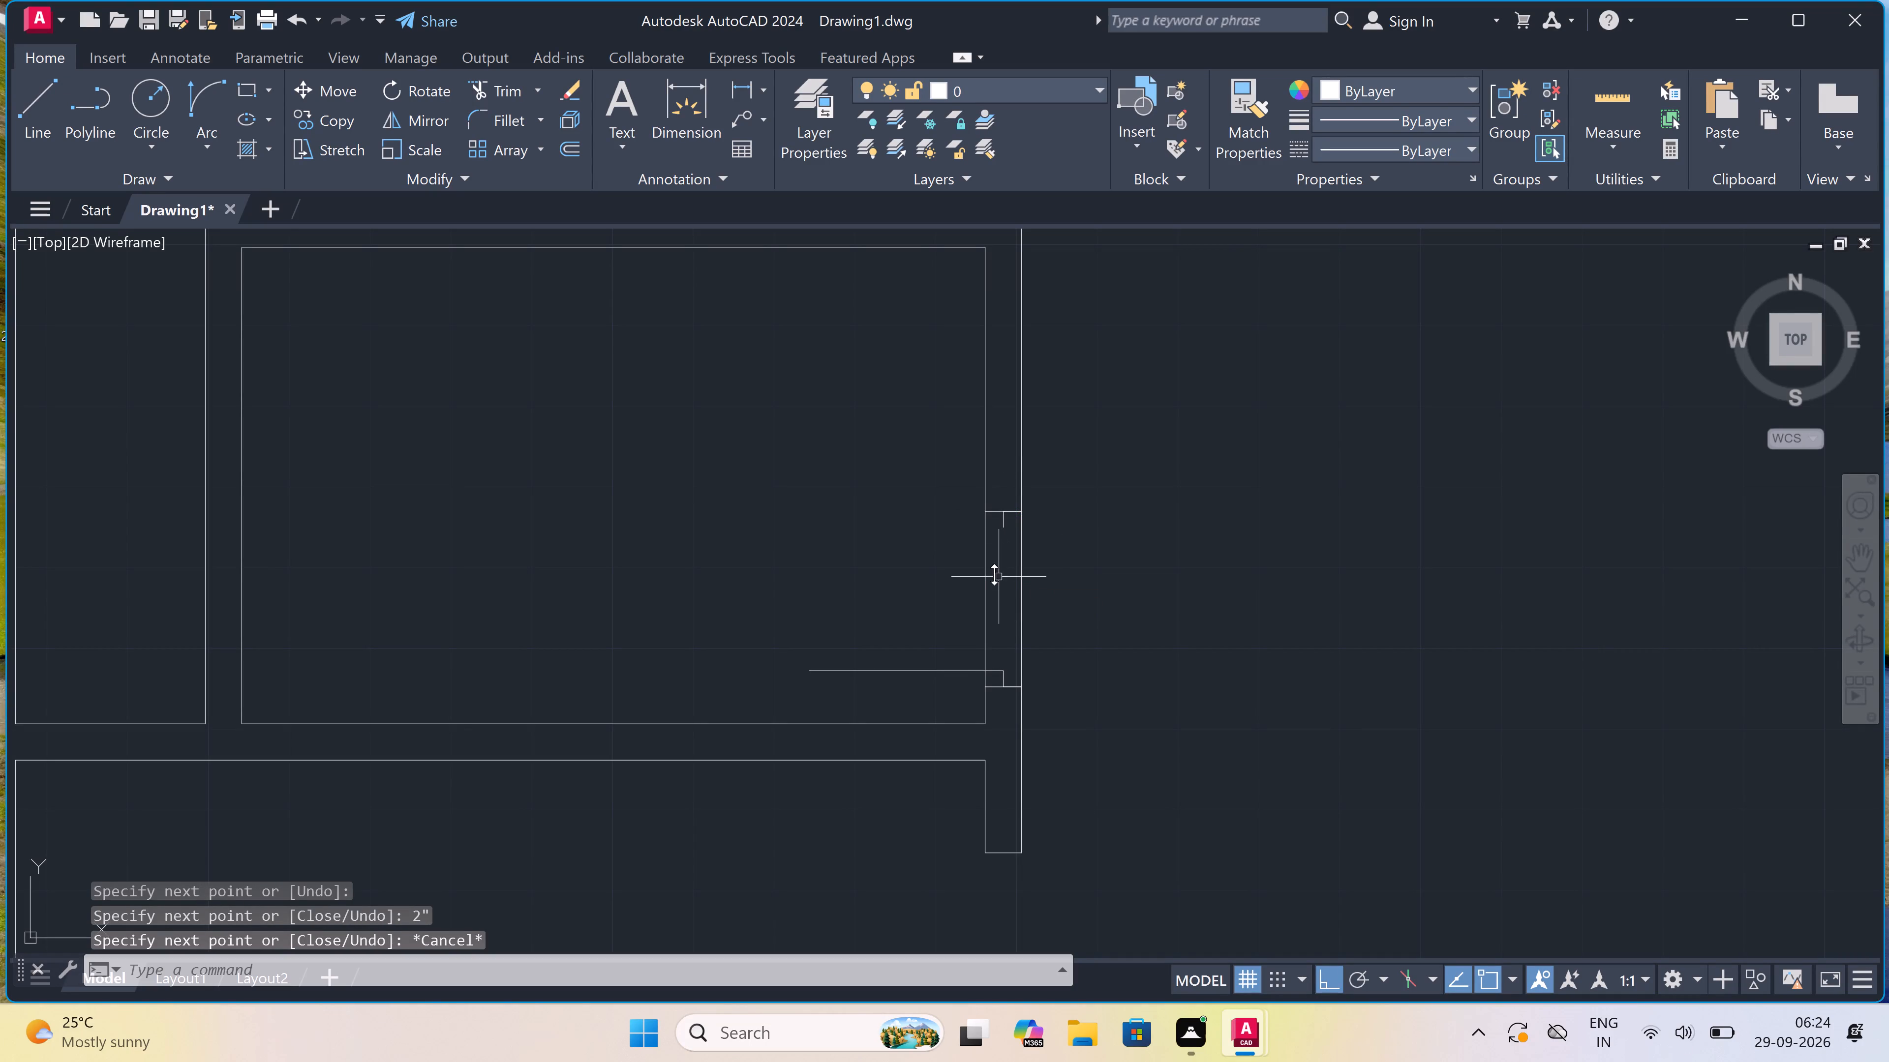
# Draw the door swing arc from the free end of the 2' leaf to the end of the upper jamb's stop.
pyautogui.click(196, 92)
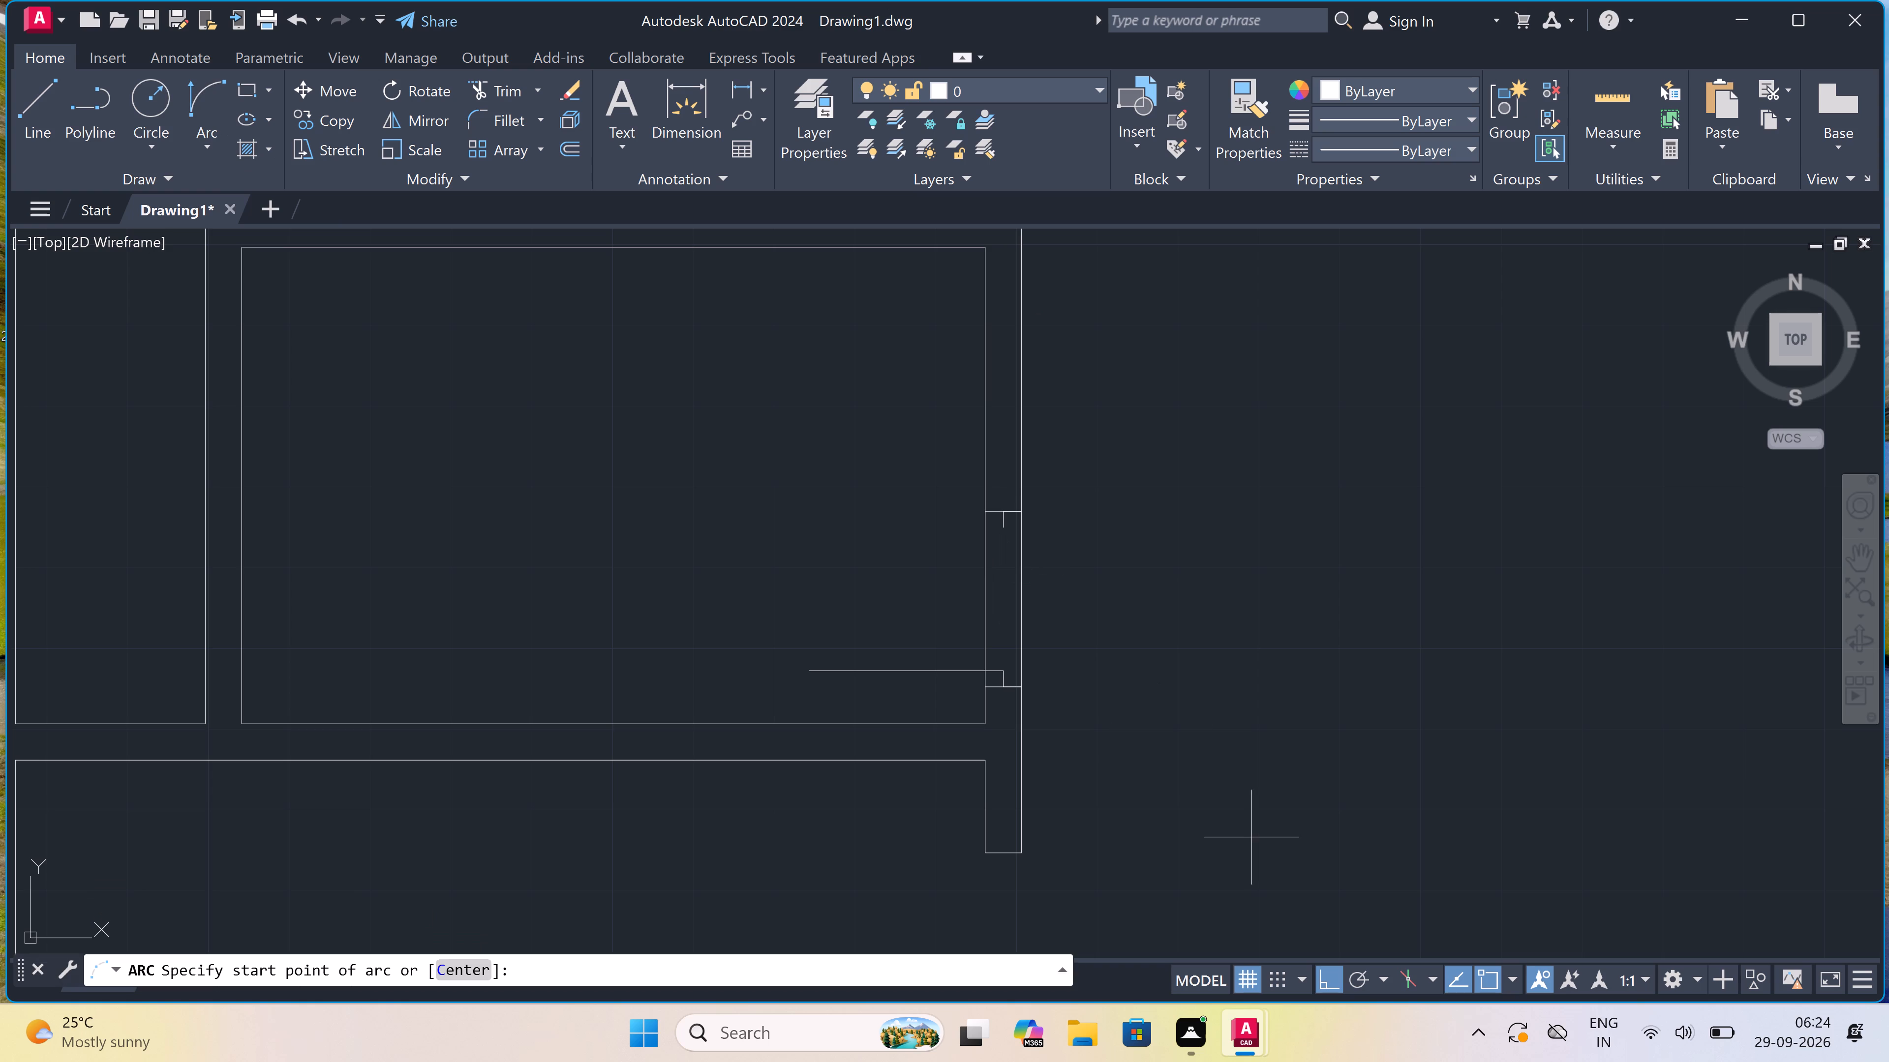
pyautogui.click(802, 677)
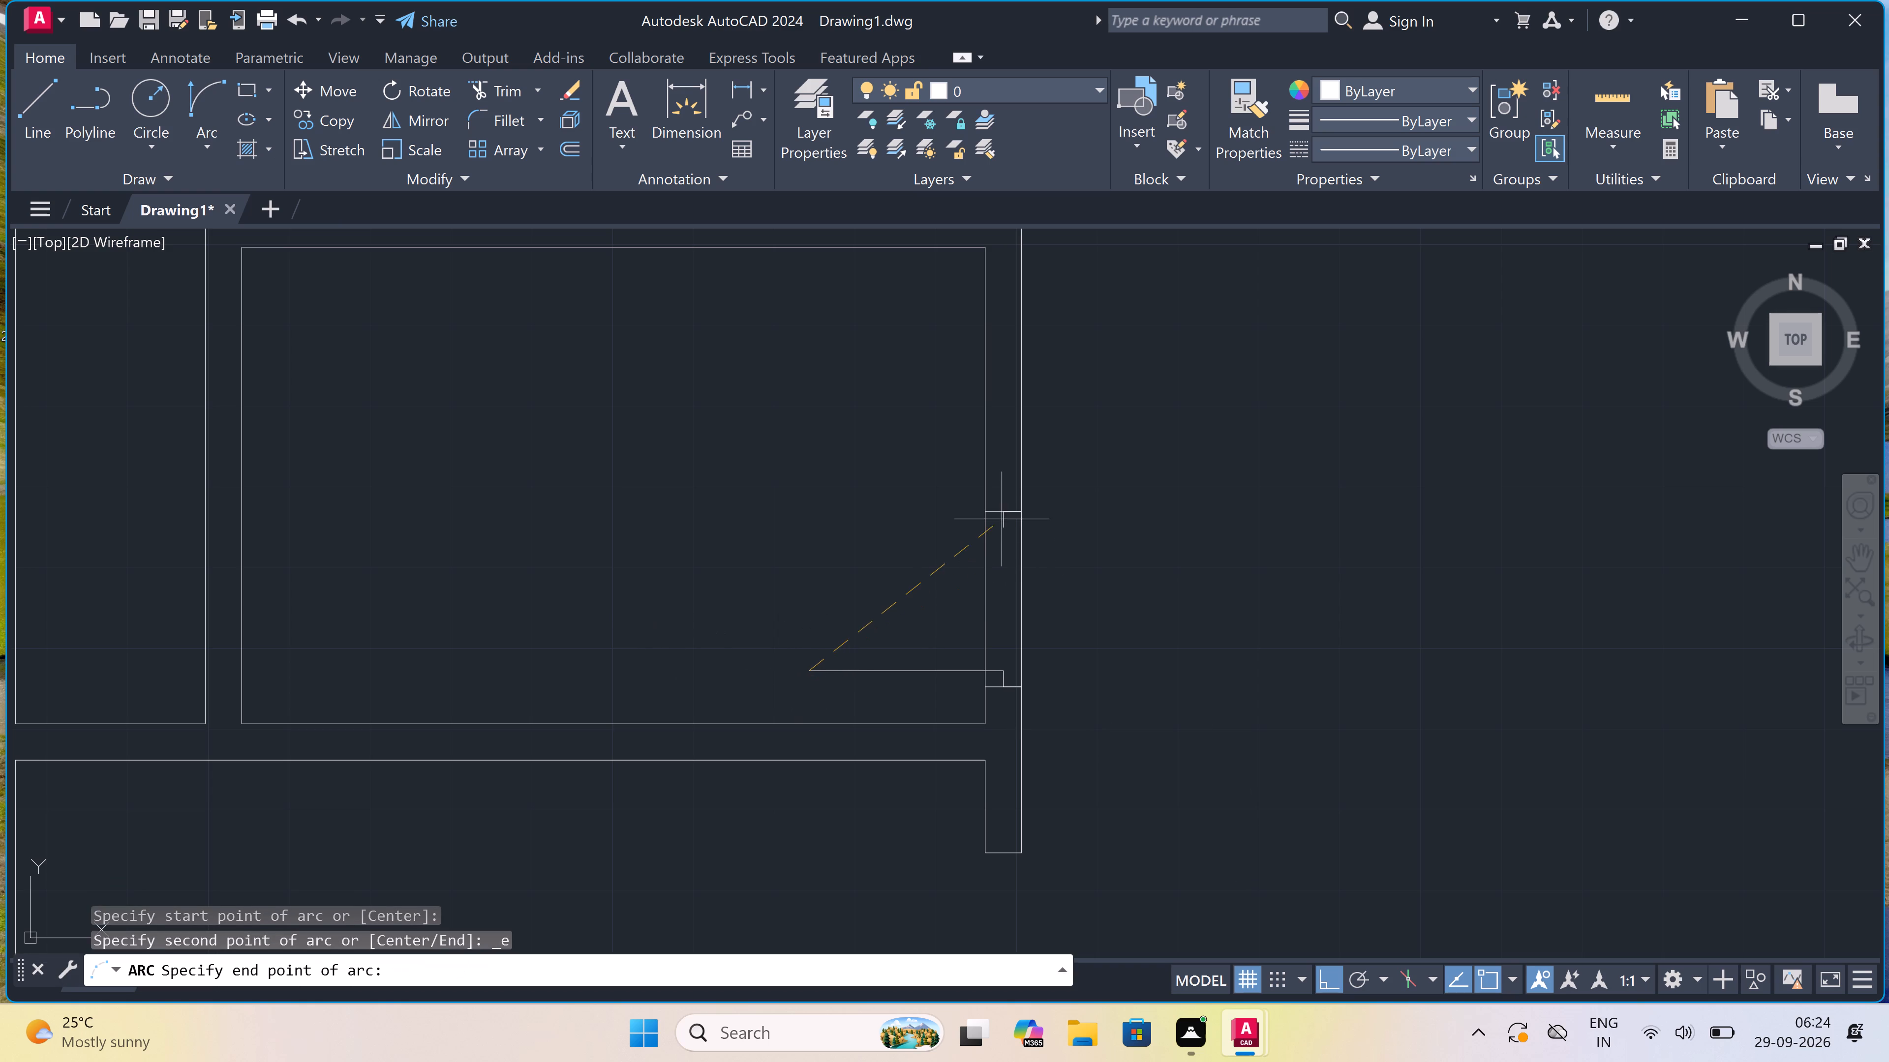
pyautogui.click(998, 524)
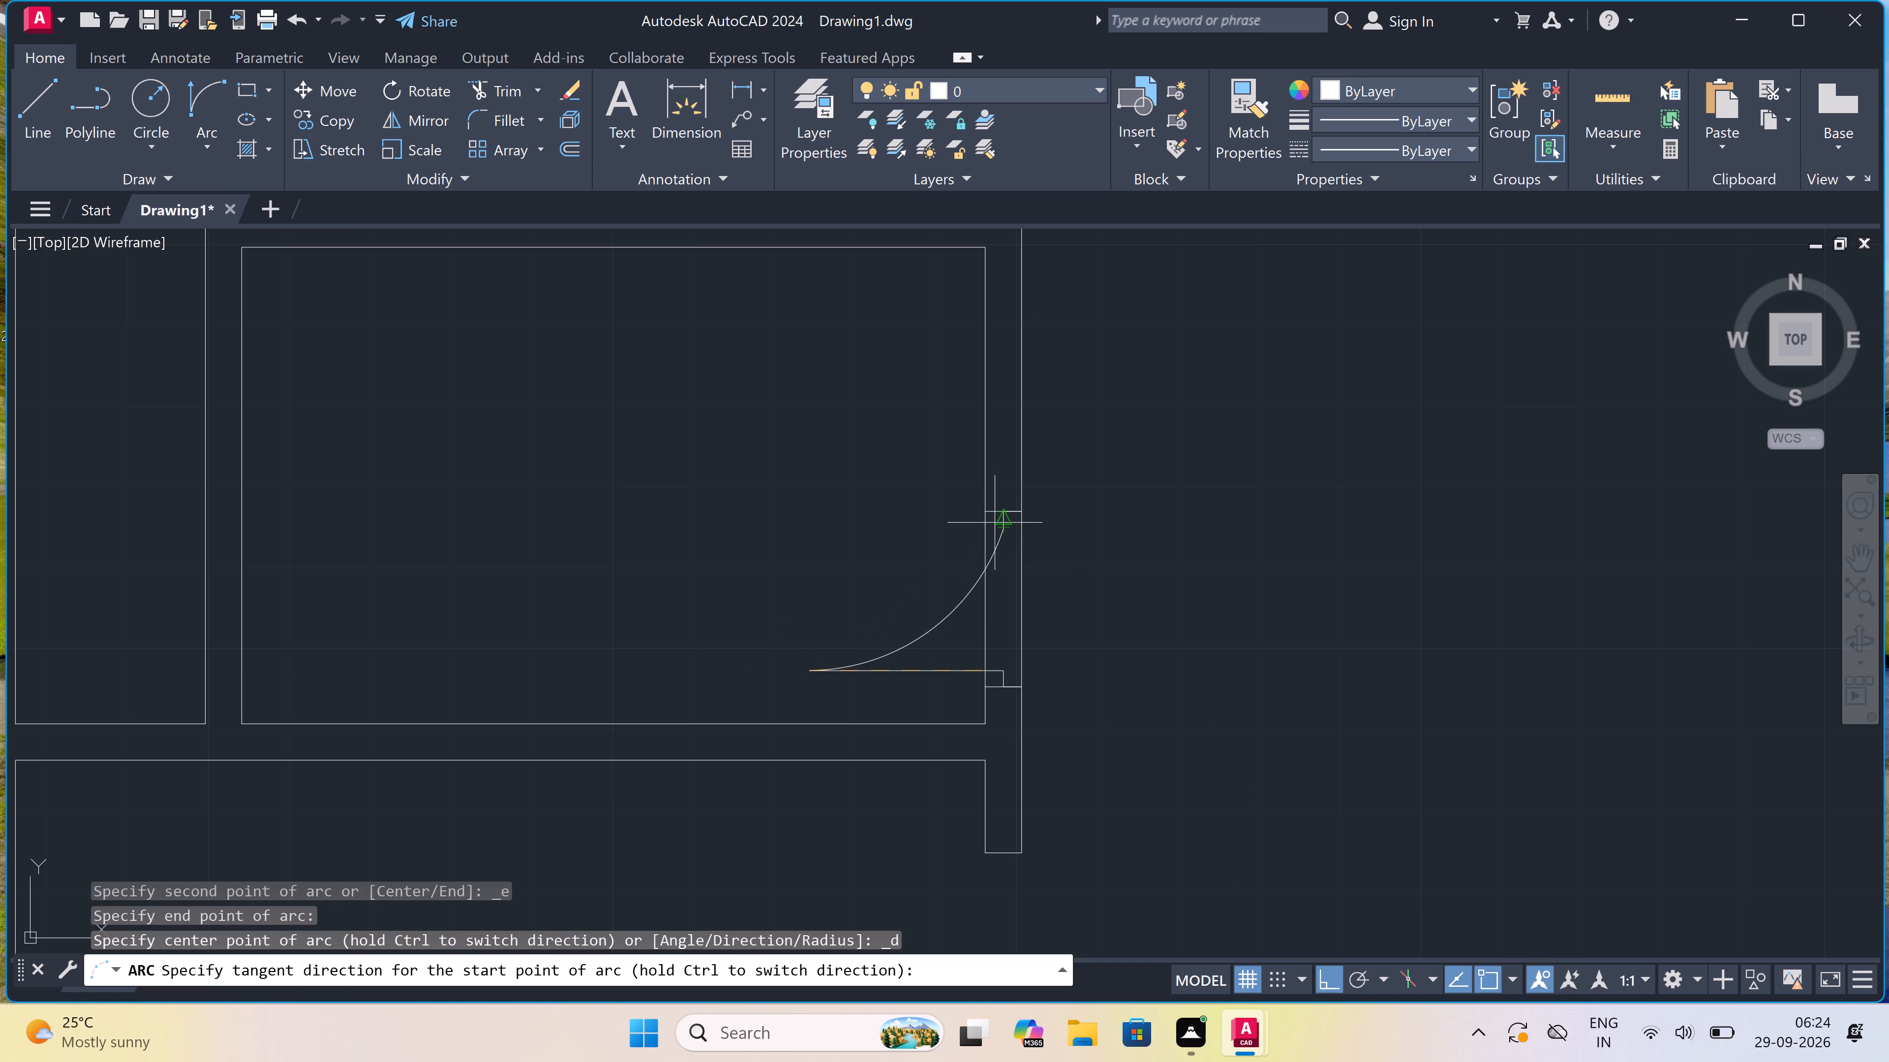
pyautogui.click(846, 491)
# Trim both partition lines across the new door opening between its two jambs.
pyautogui.press('t')
pyautogui.press('r')
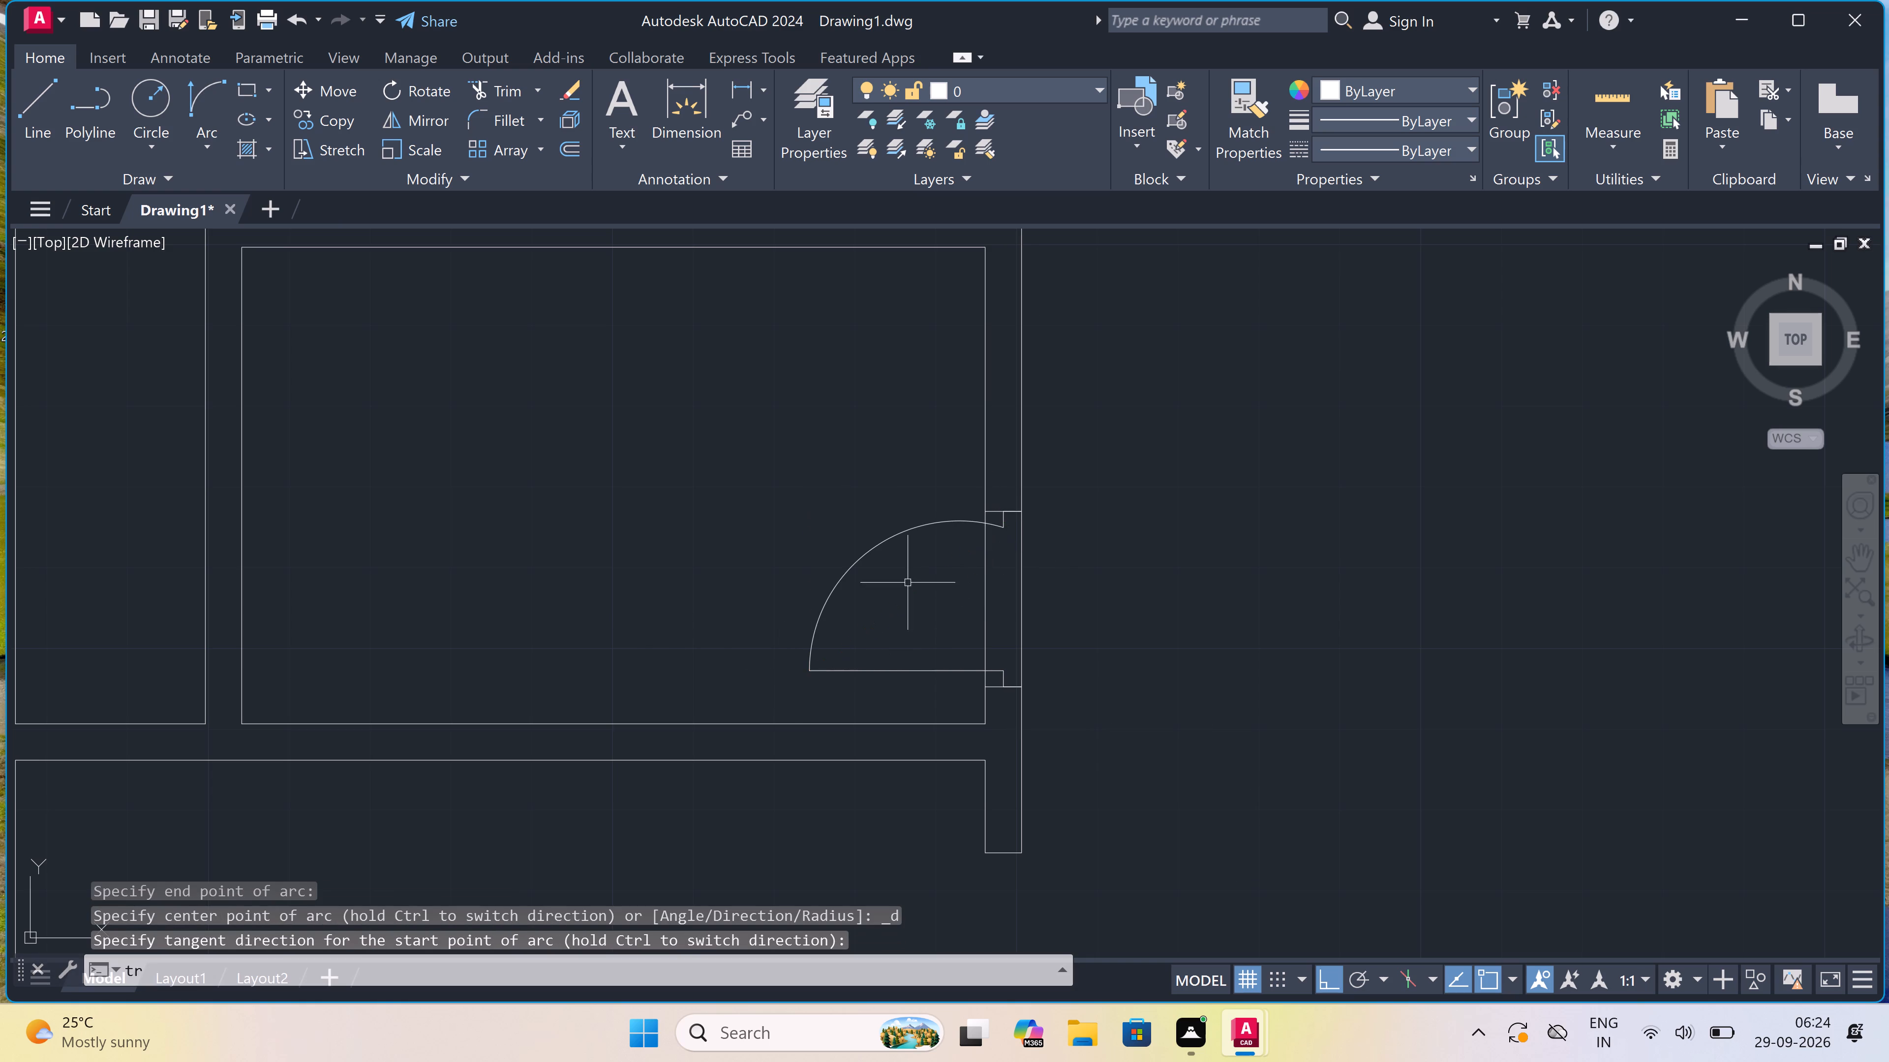
pyautogui.press('space')
pyautogui.click(928, 618)
pyautogui.click(1225, 610)
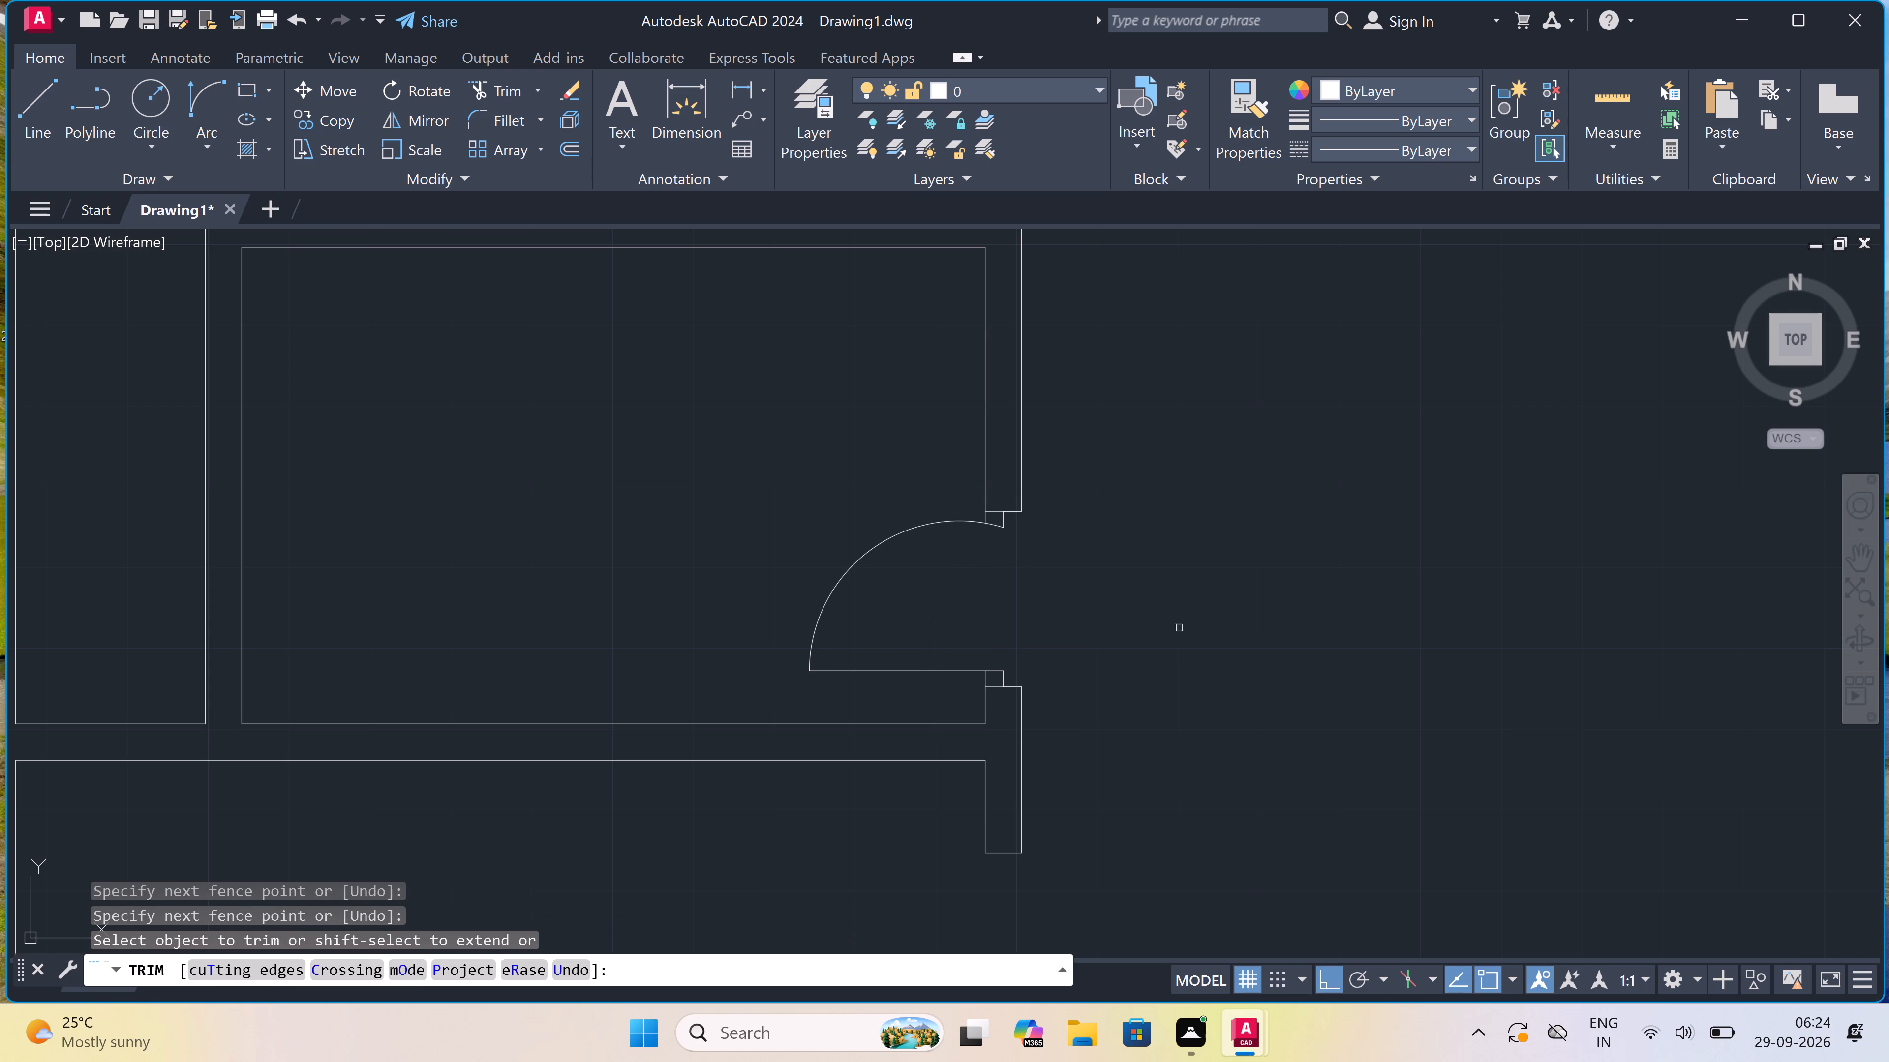
pyautogui.scroll(-3, 989, 675)
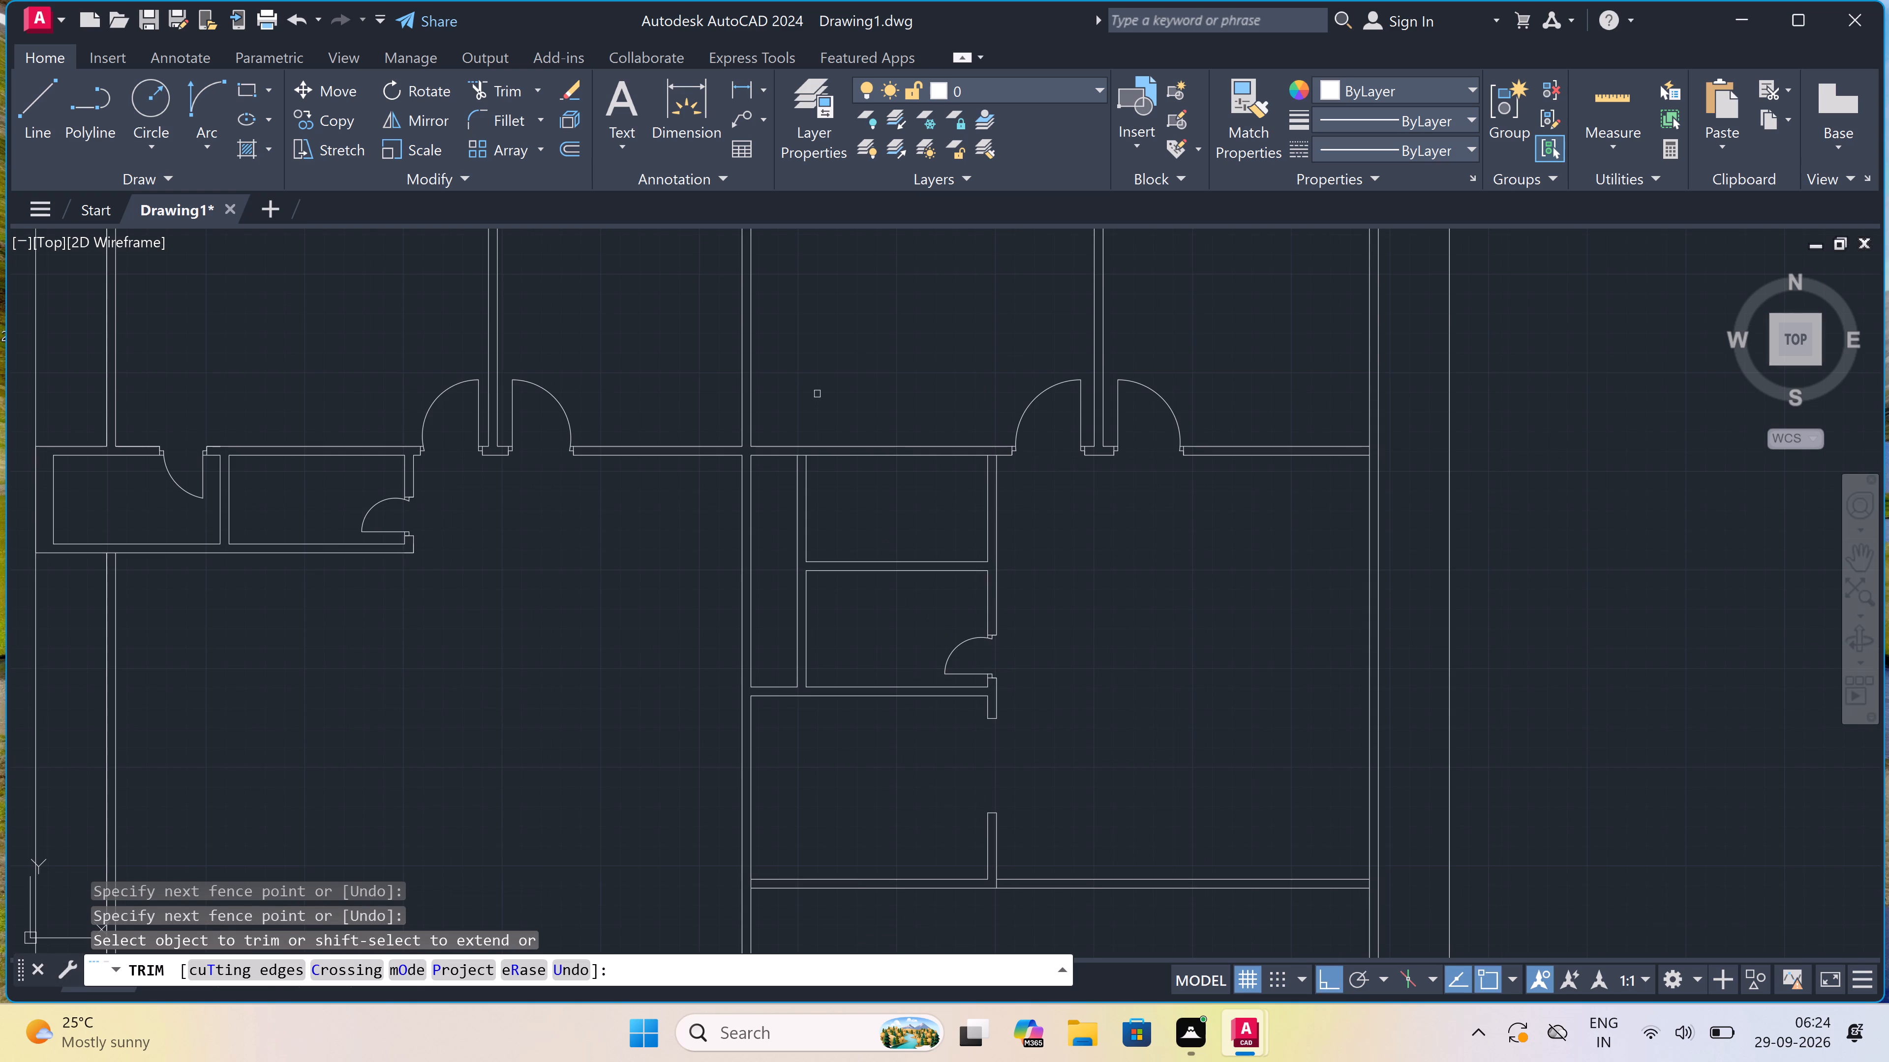
pyautogui.press('Escape')
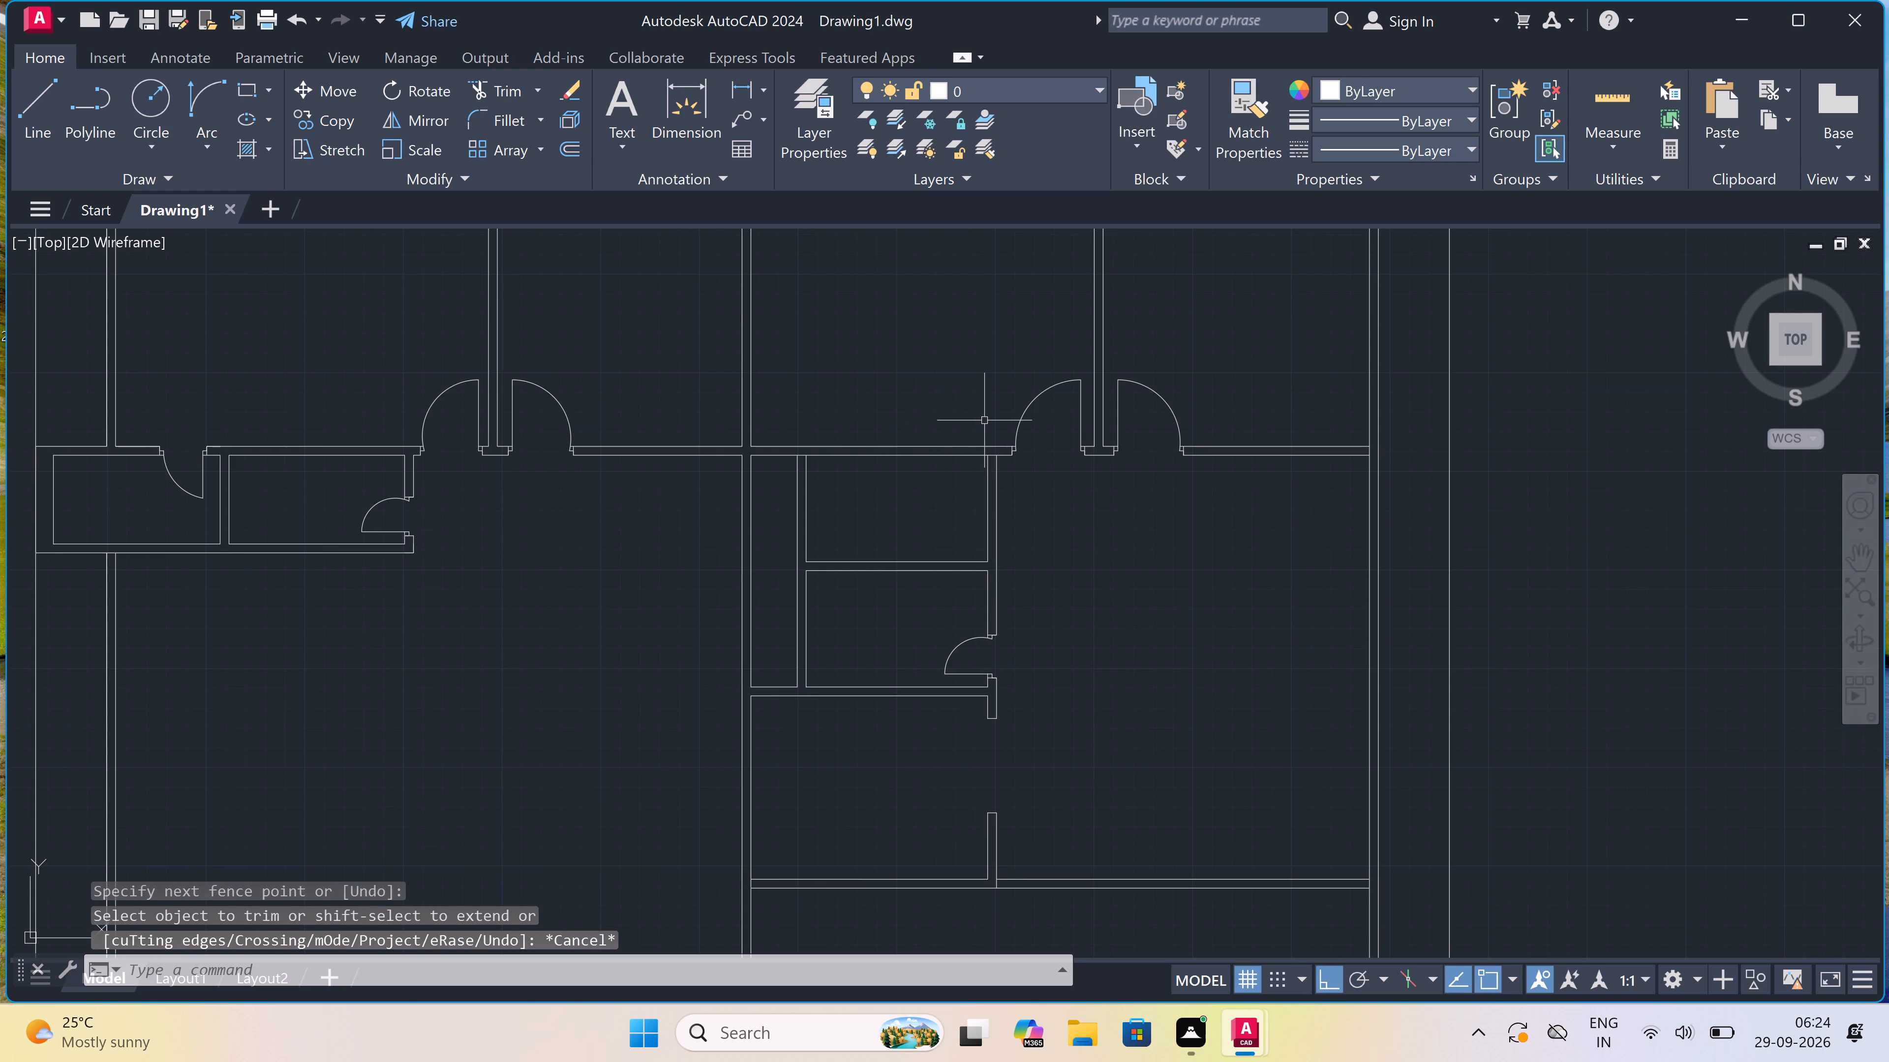
# Trim the upper horizontal wall's lower line across its junction with the small rooms' right partition.
pyautogui.scroll(4, 997, 425)
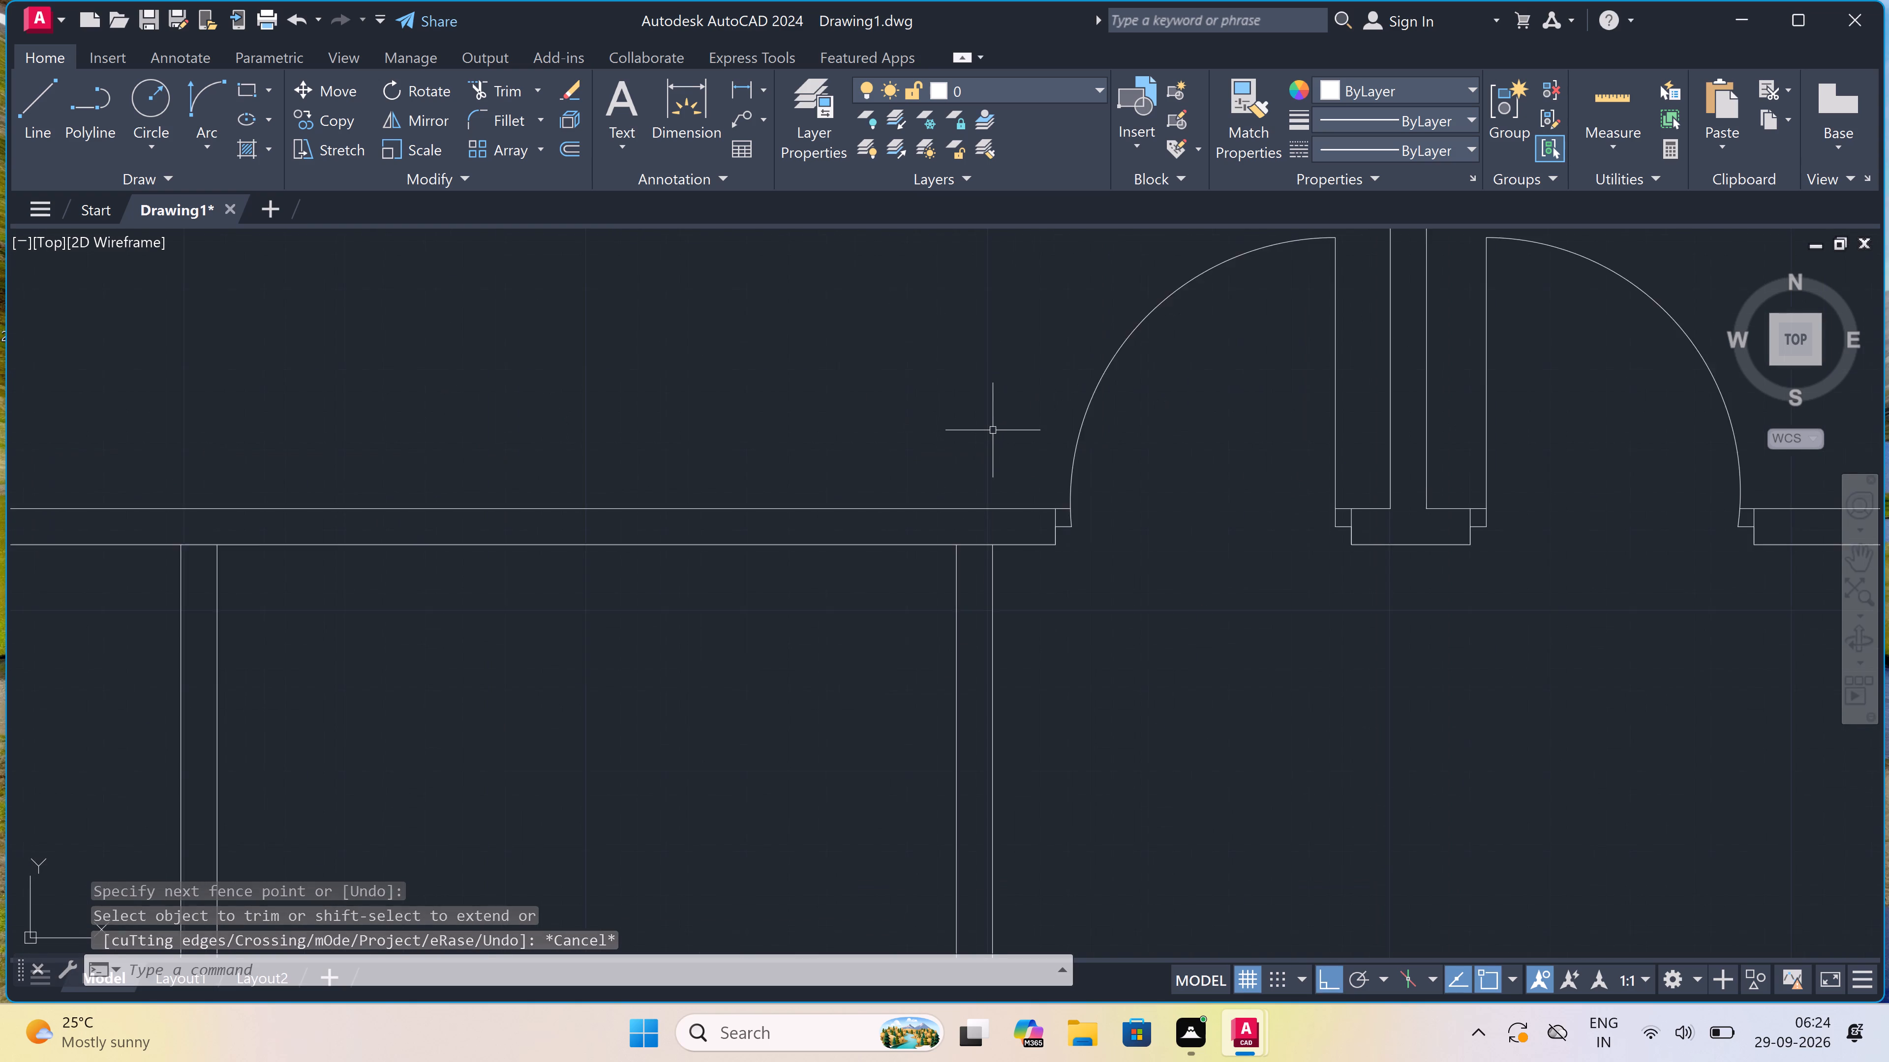
pyautogui.press('space')
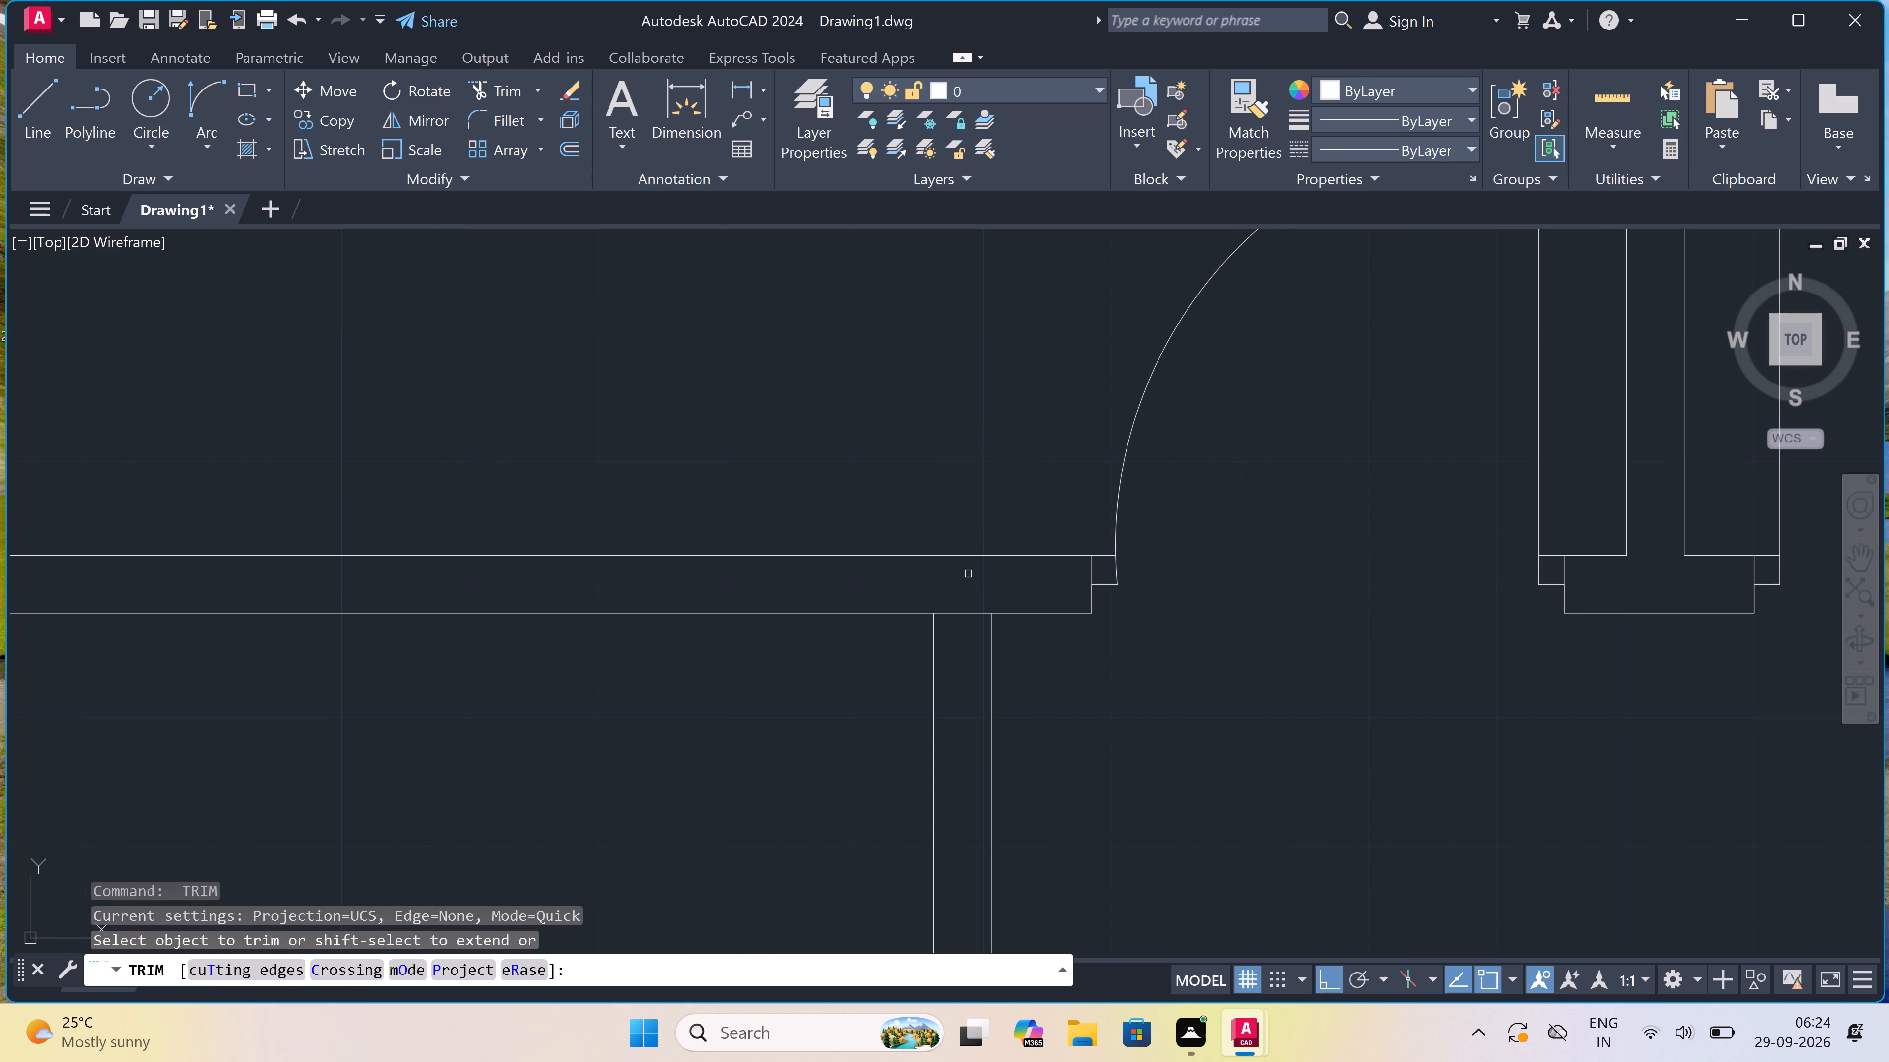
pyautogui.click(962, 606)
pyautogui.click(956, 672)
pyautogui.press('Escape')
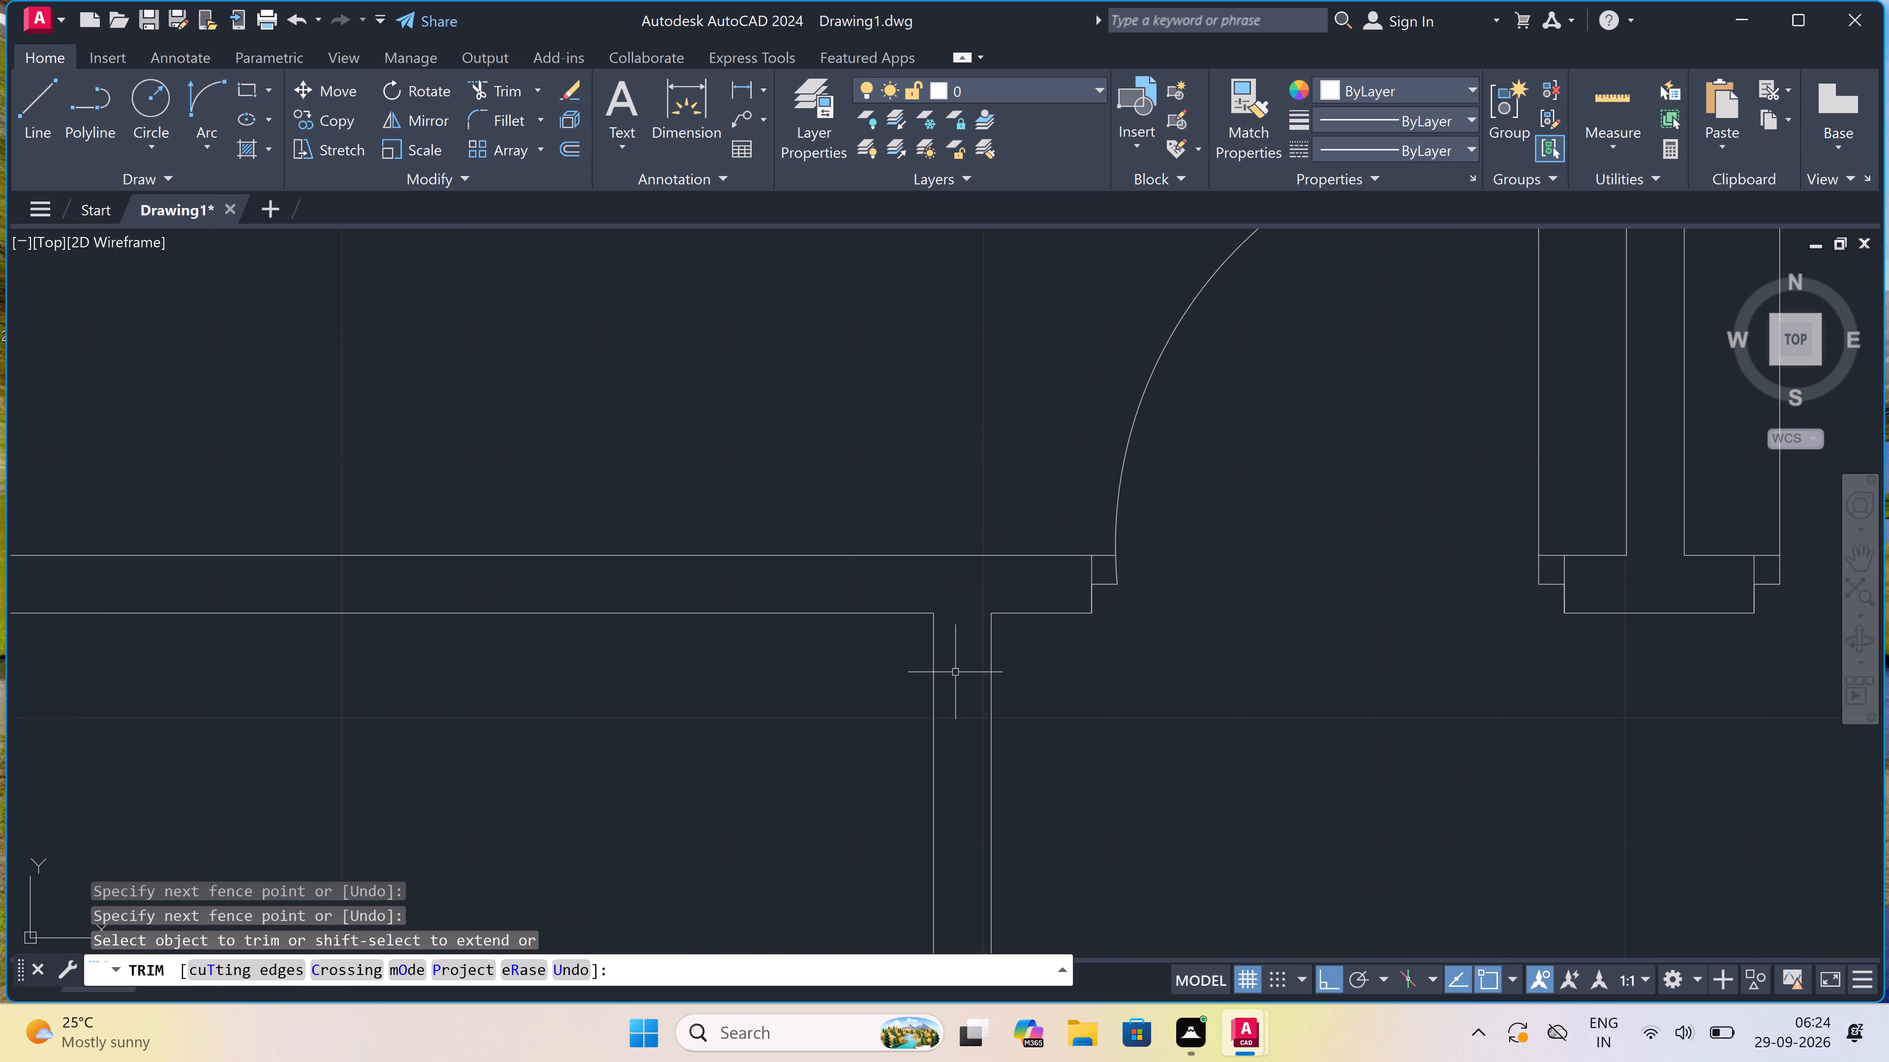
# Draw a jamb line across the horizontal wall above the upper small room, with a 2" stop leftward from its midpoint and a 2' leaf downward.
pyautogui.scroll(-3, 955, 671)
pyautogui.scroll(2, 914, 617)
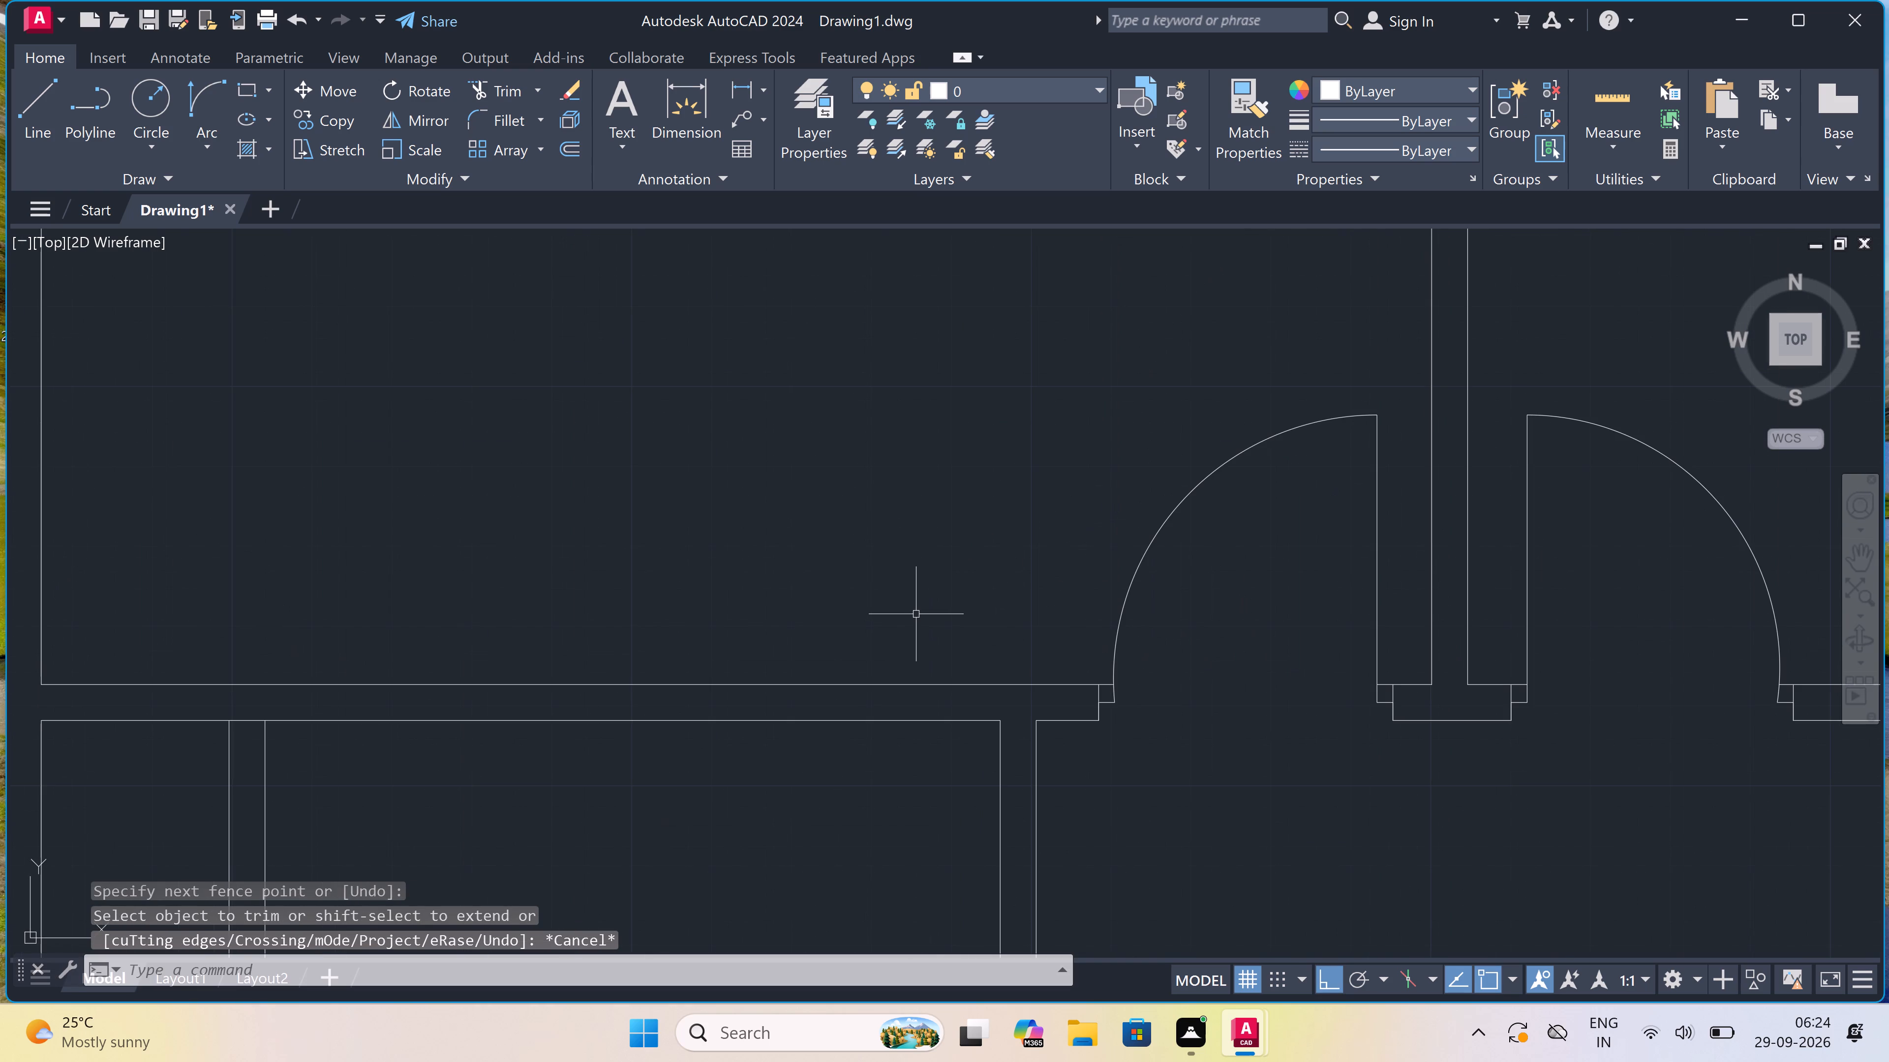
pyautogui.press('l')
pyautogui.press('space')
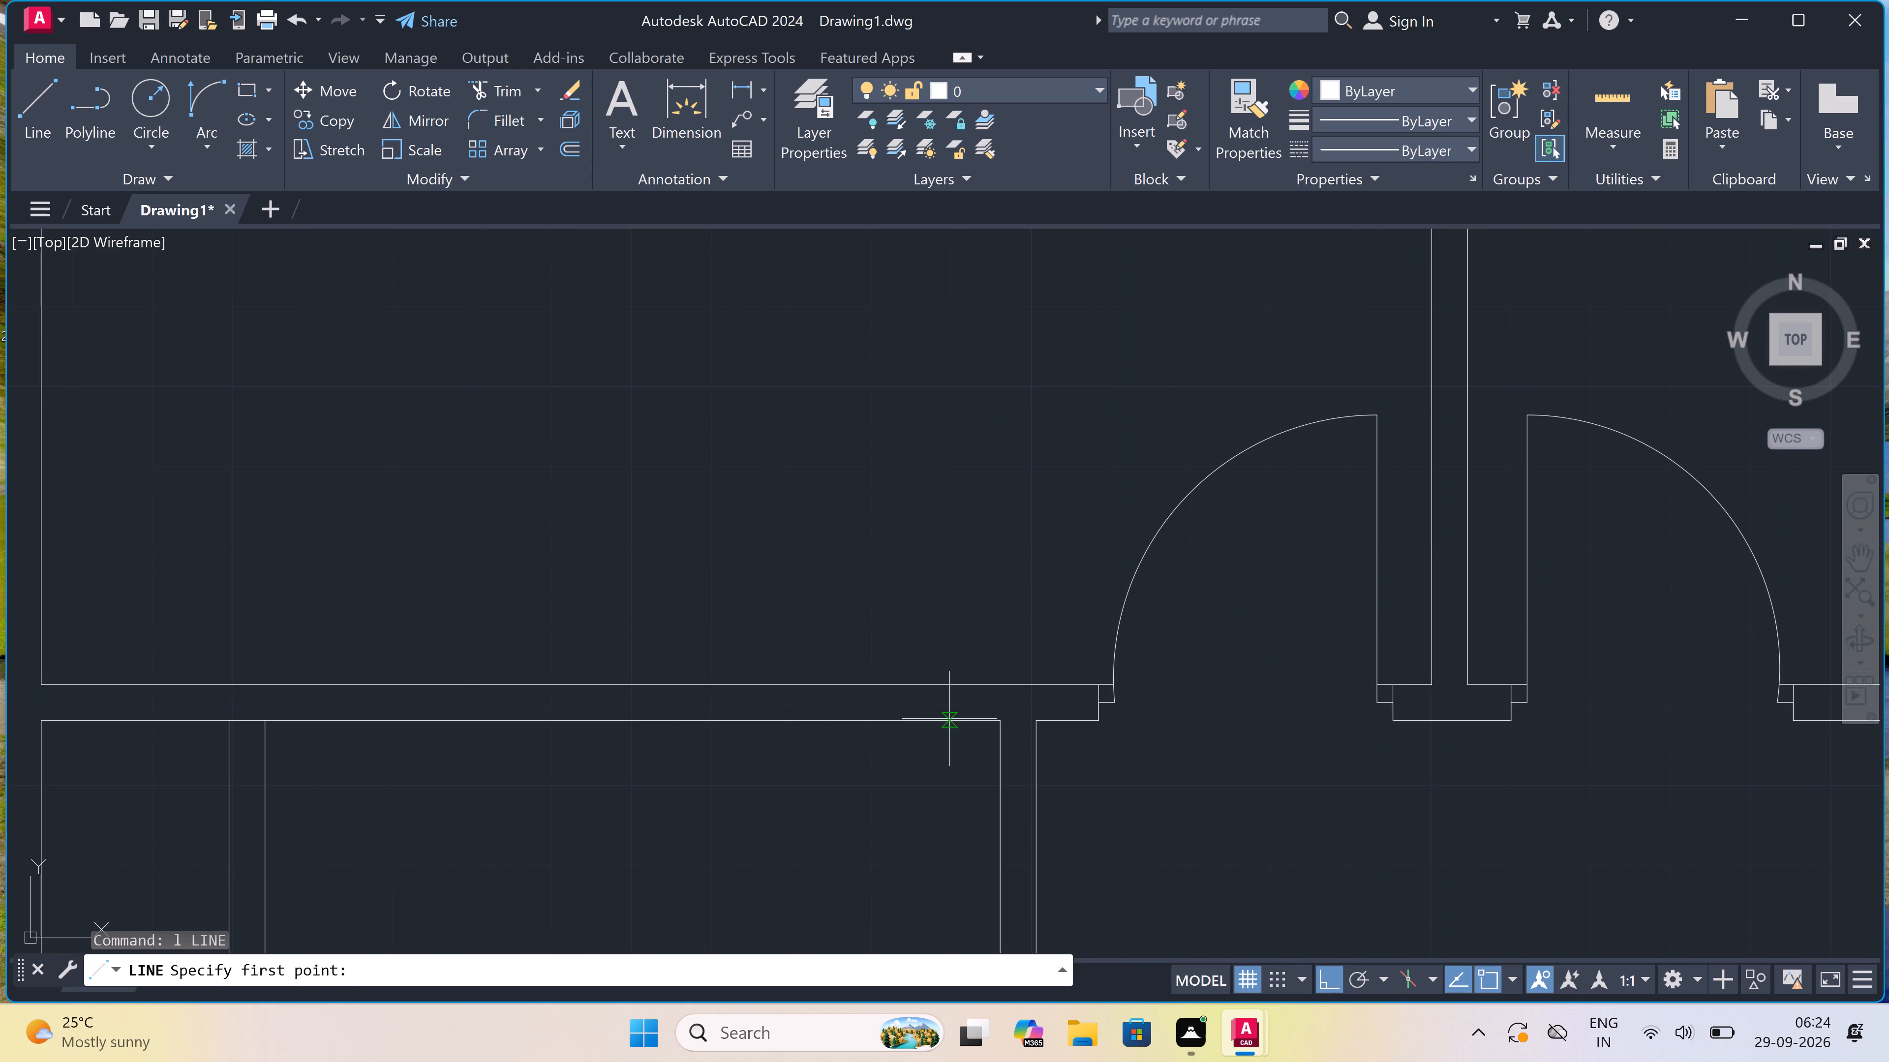
pyautogui.click(962, 716)
pyautogui.click(964, 689)
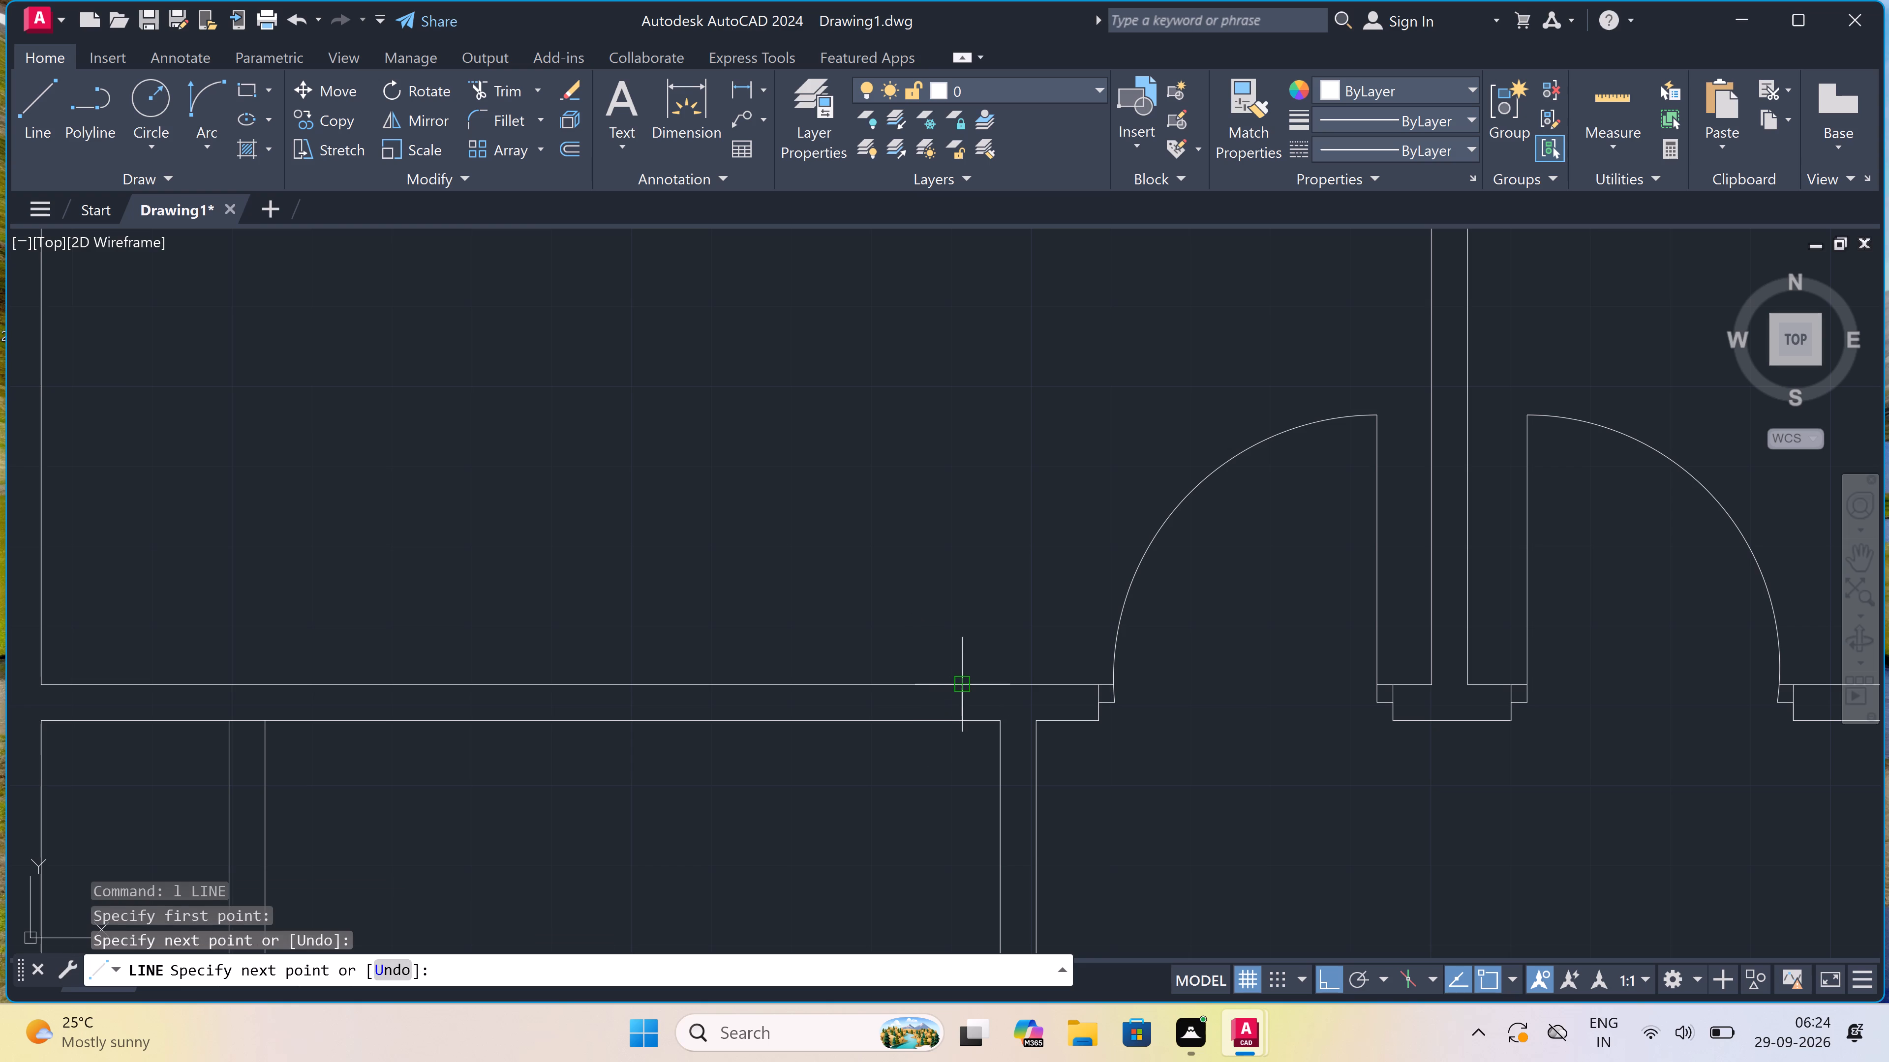
pyautogui.click(968, 695)
pyautogui.press('2')
pyautogui.hotkey('shift', '"')
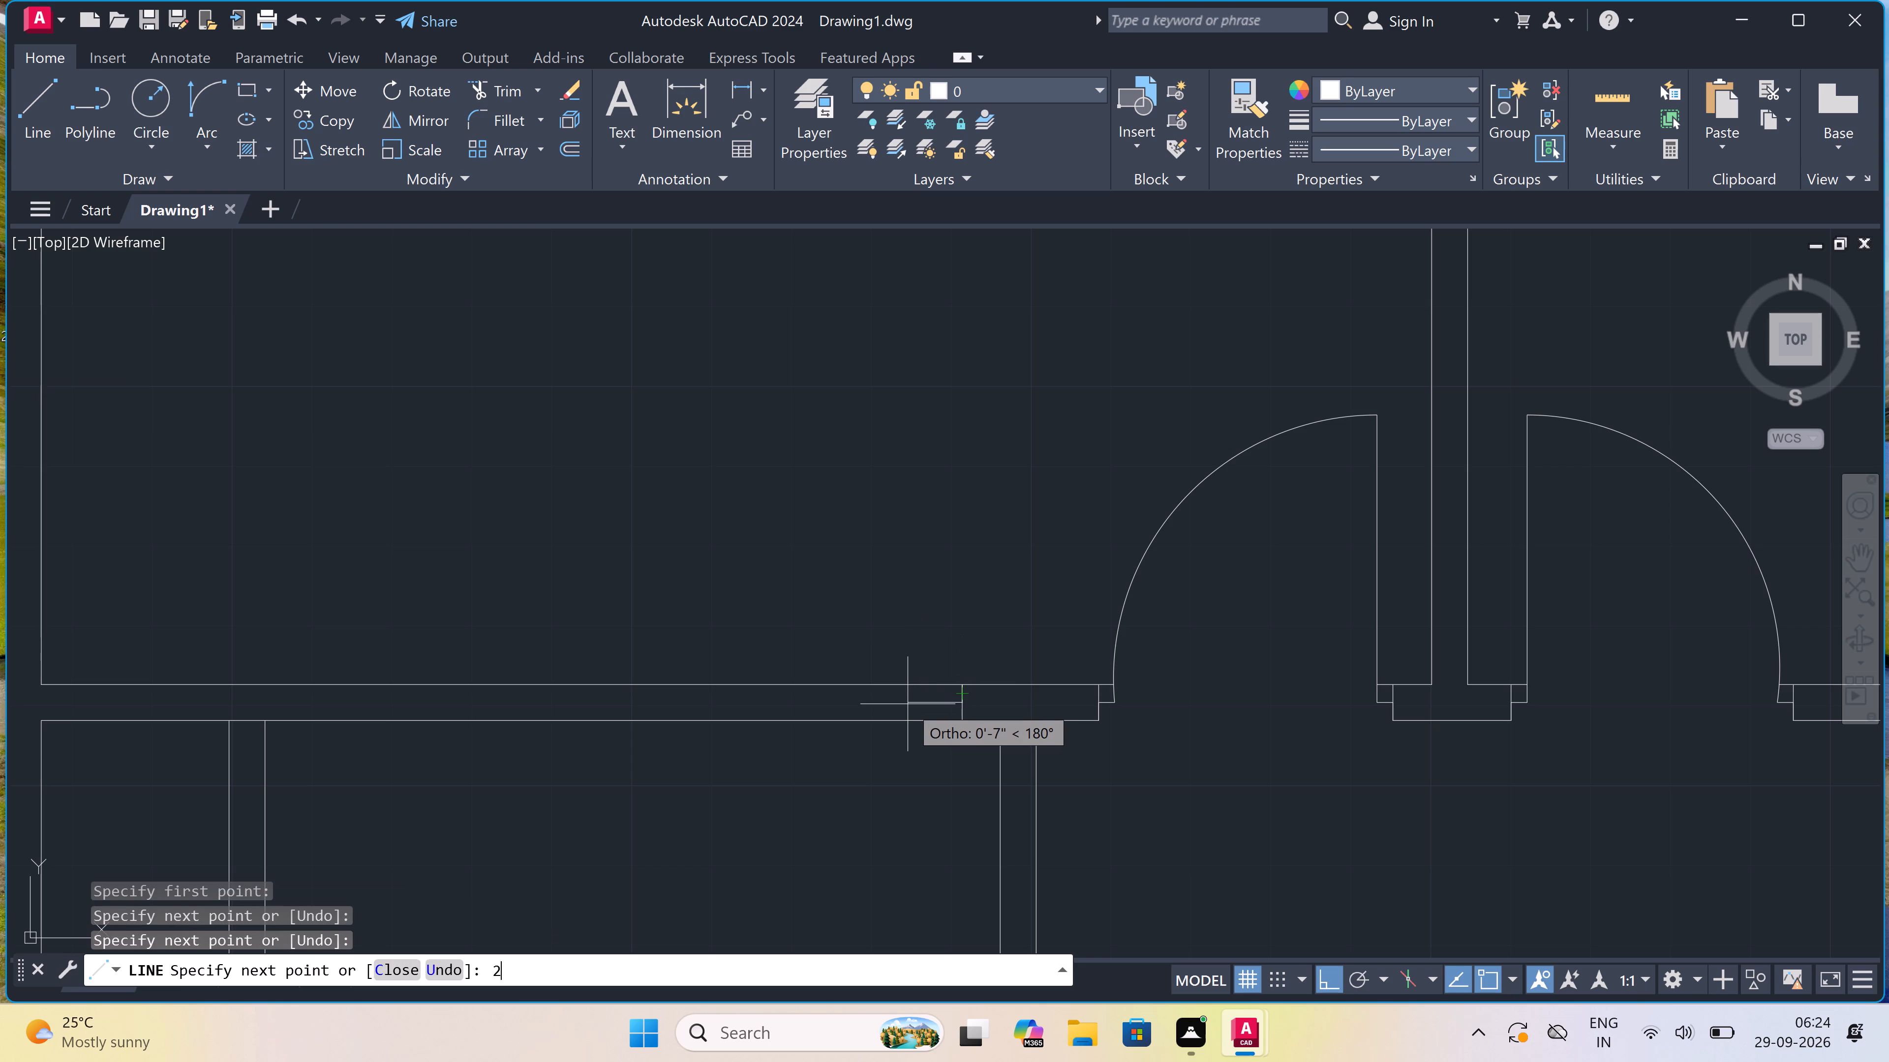
pyautogui.press('space')
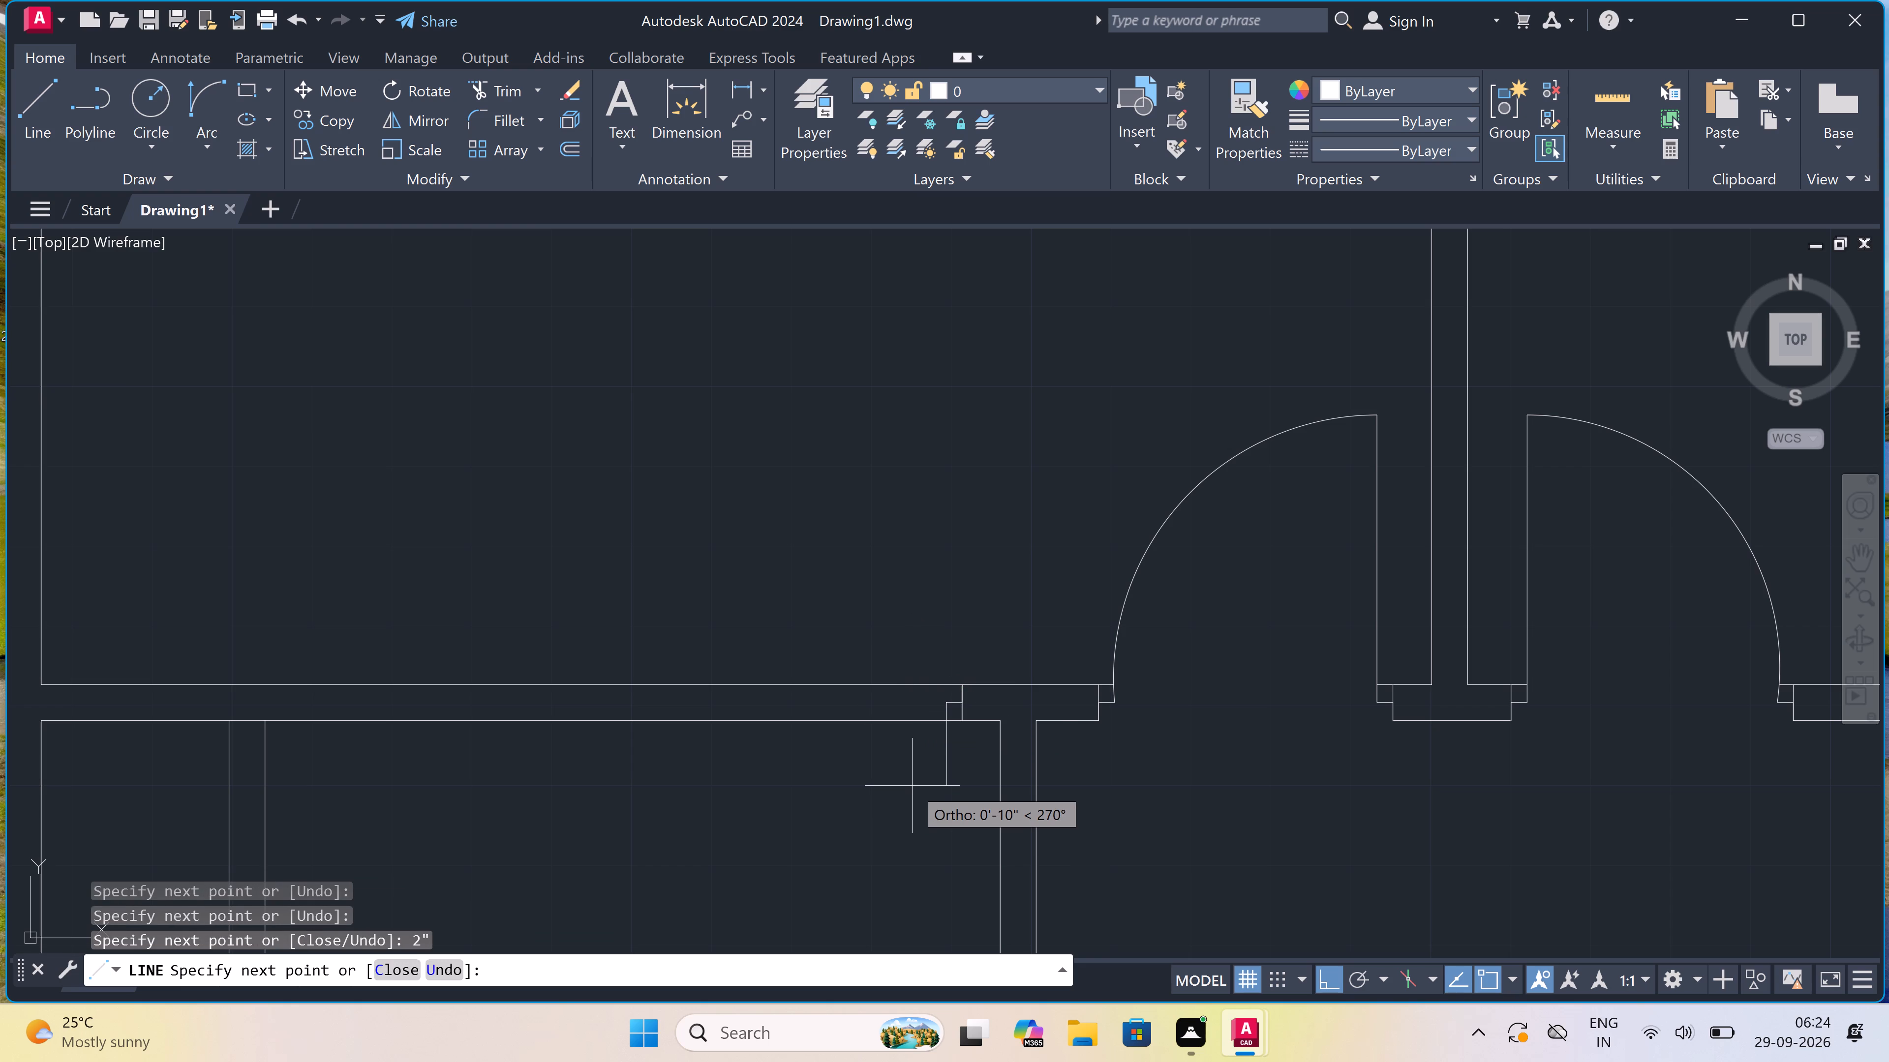
pyautogui.write("2'")
pyautogui.press('space')
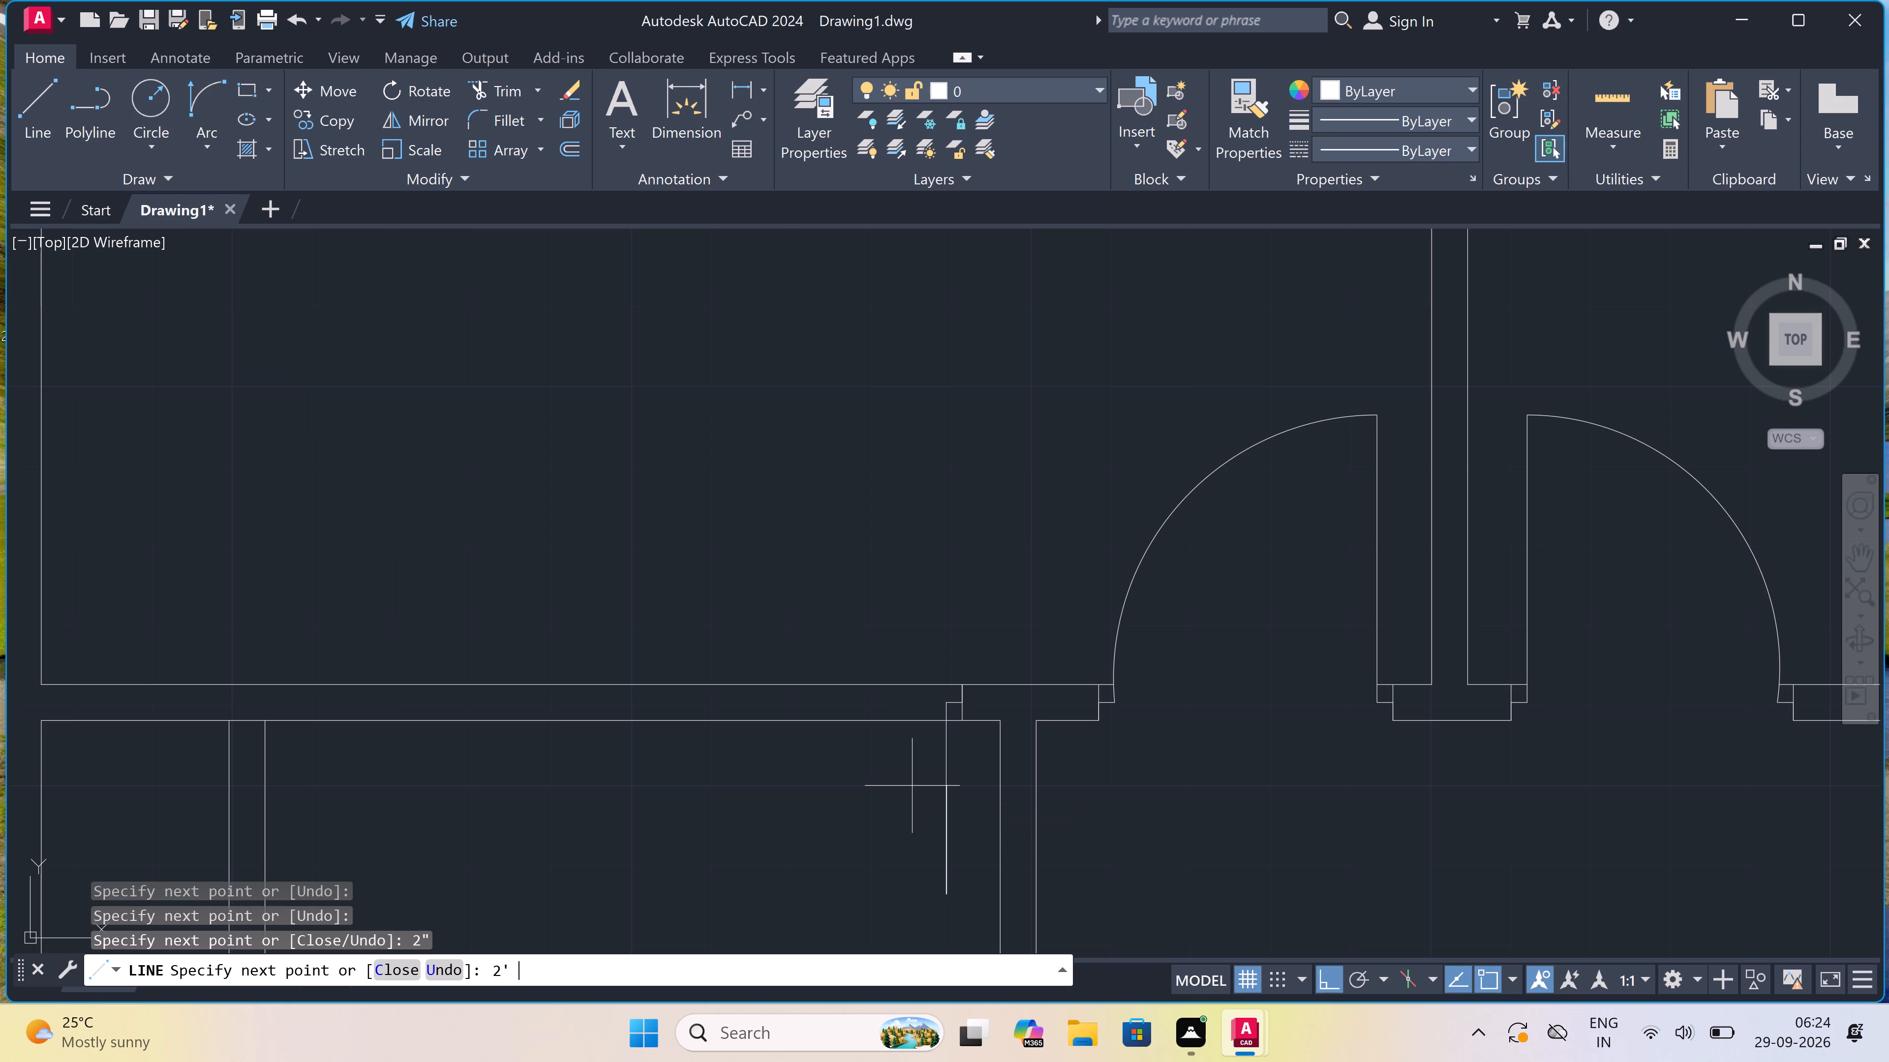
pyautogui.press('Escape')
# Draw the opposite jamb line across the same wall, with a 2" stop from its midpoint toward the door leaf.
pyautogui.press('space')
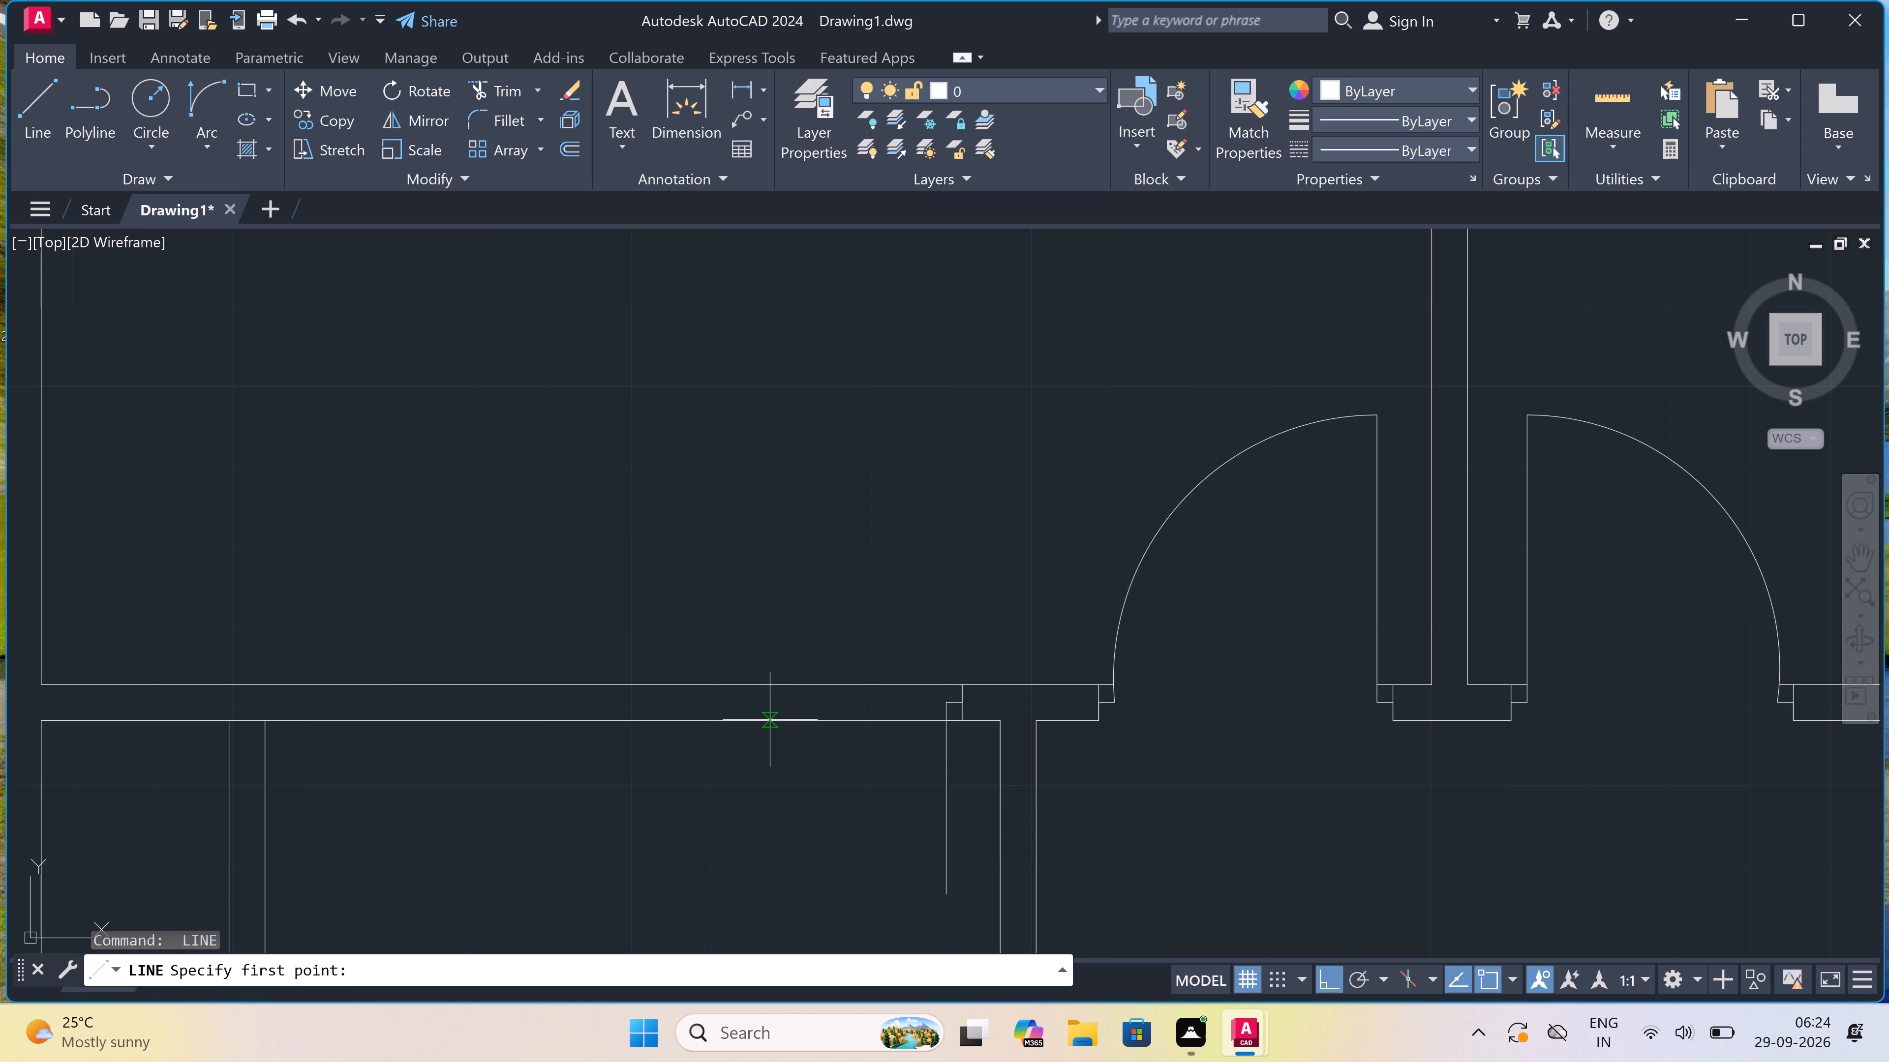
pyautogui.click(758, 683)
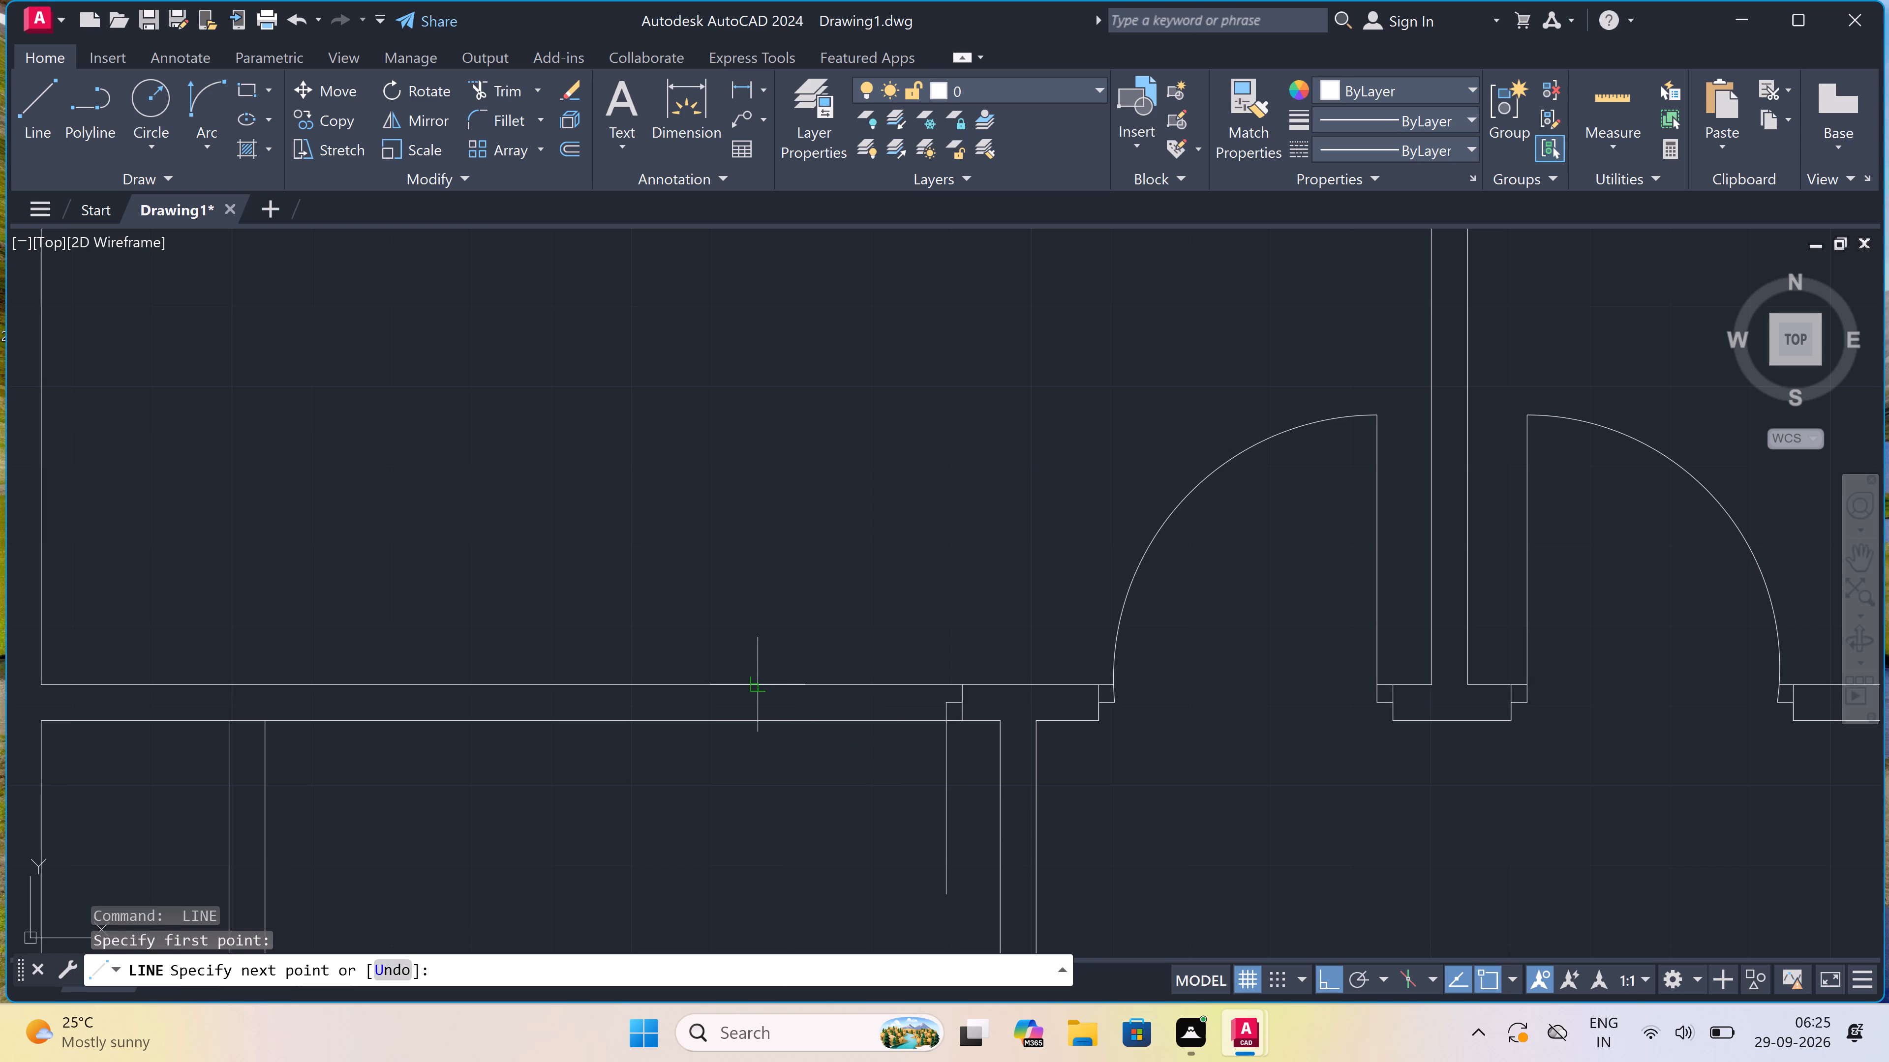
pyautogui.click(755, 721)
pyautogui.click(753, 710)
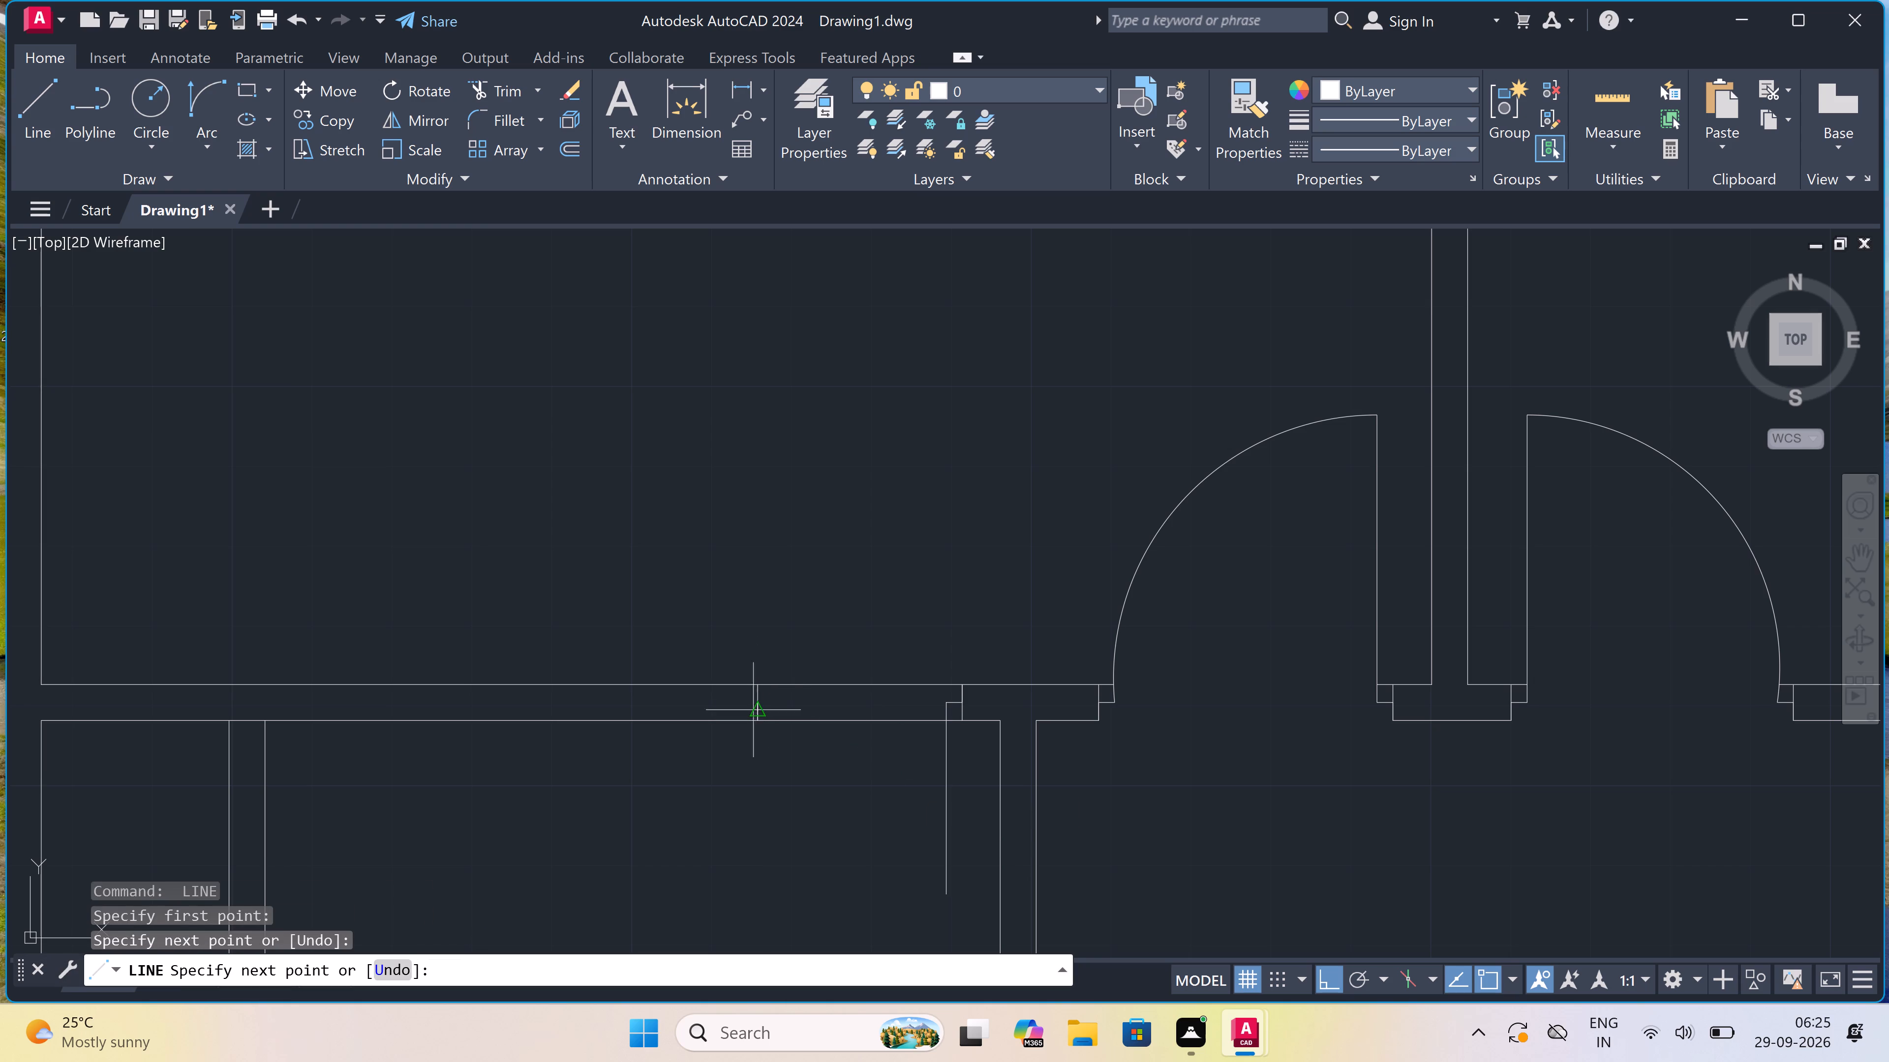
pyautogui.write('2"')
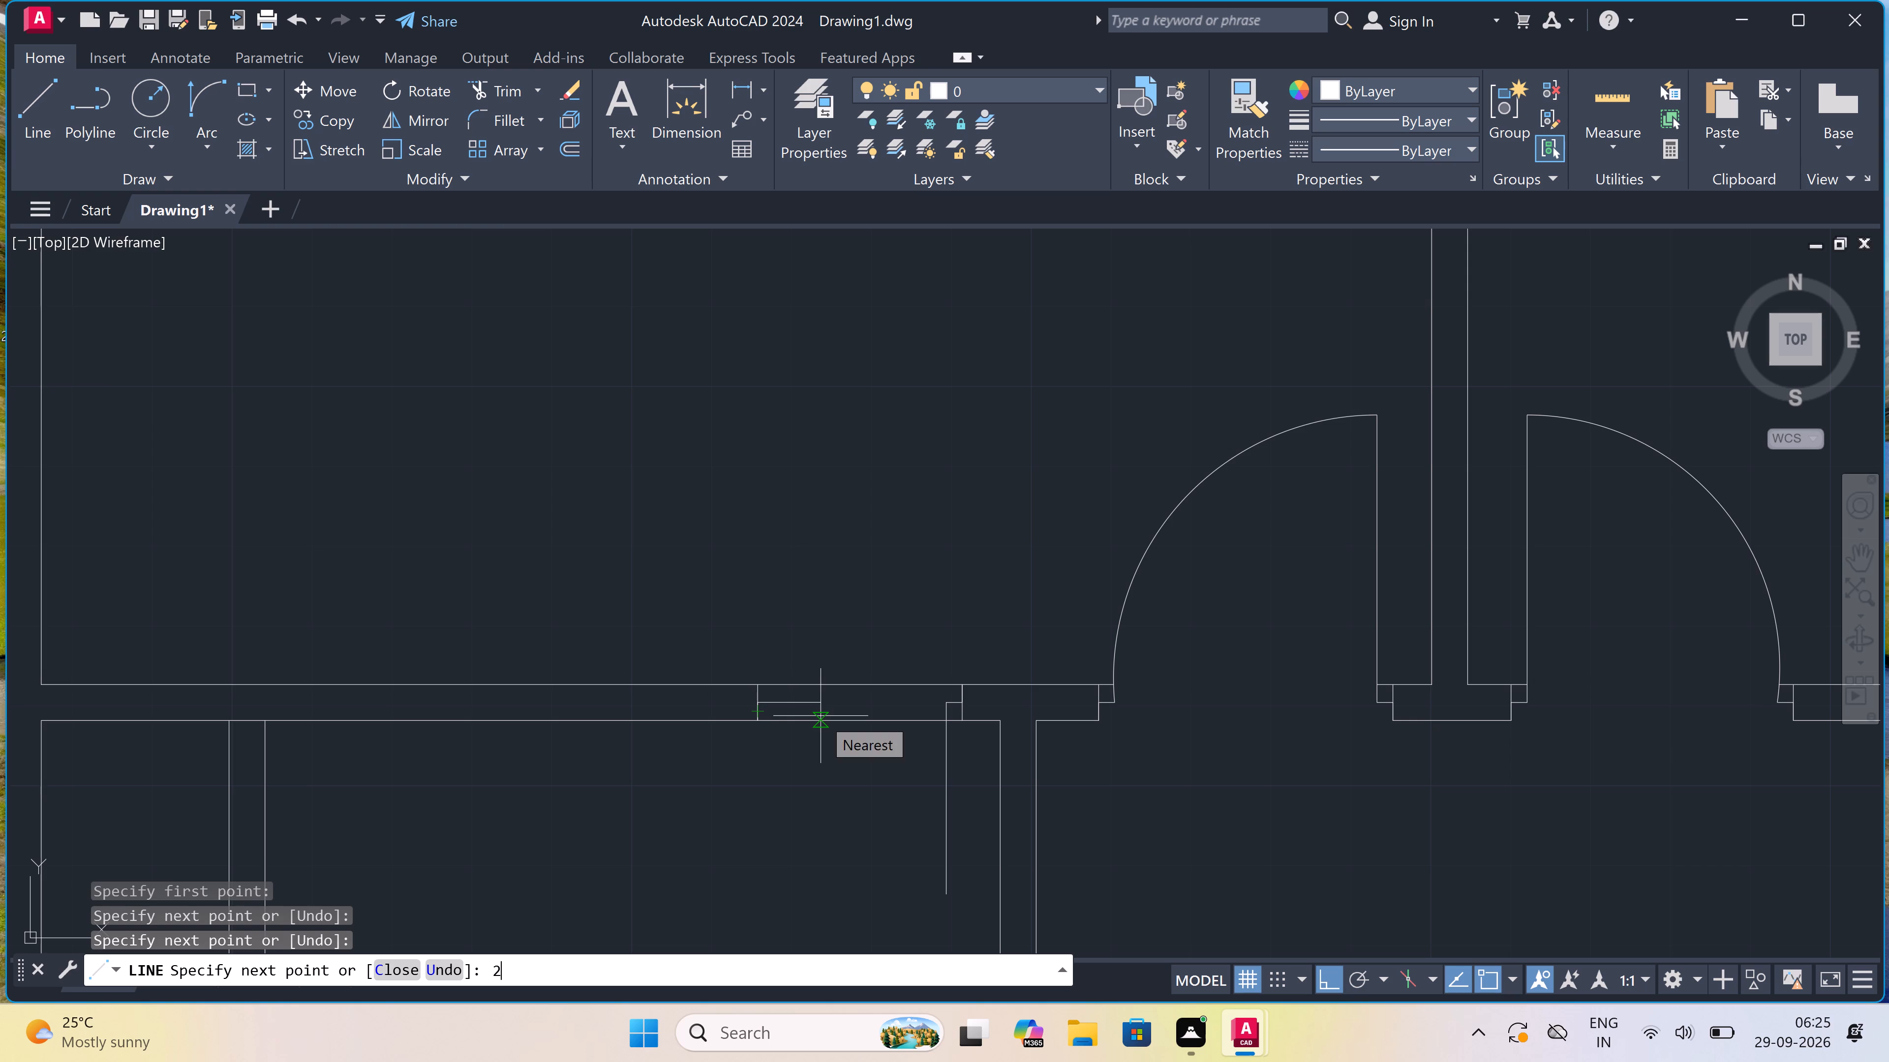
pyautogui.press('space')
pyautogui.press('Escape')
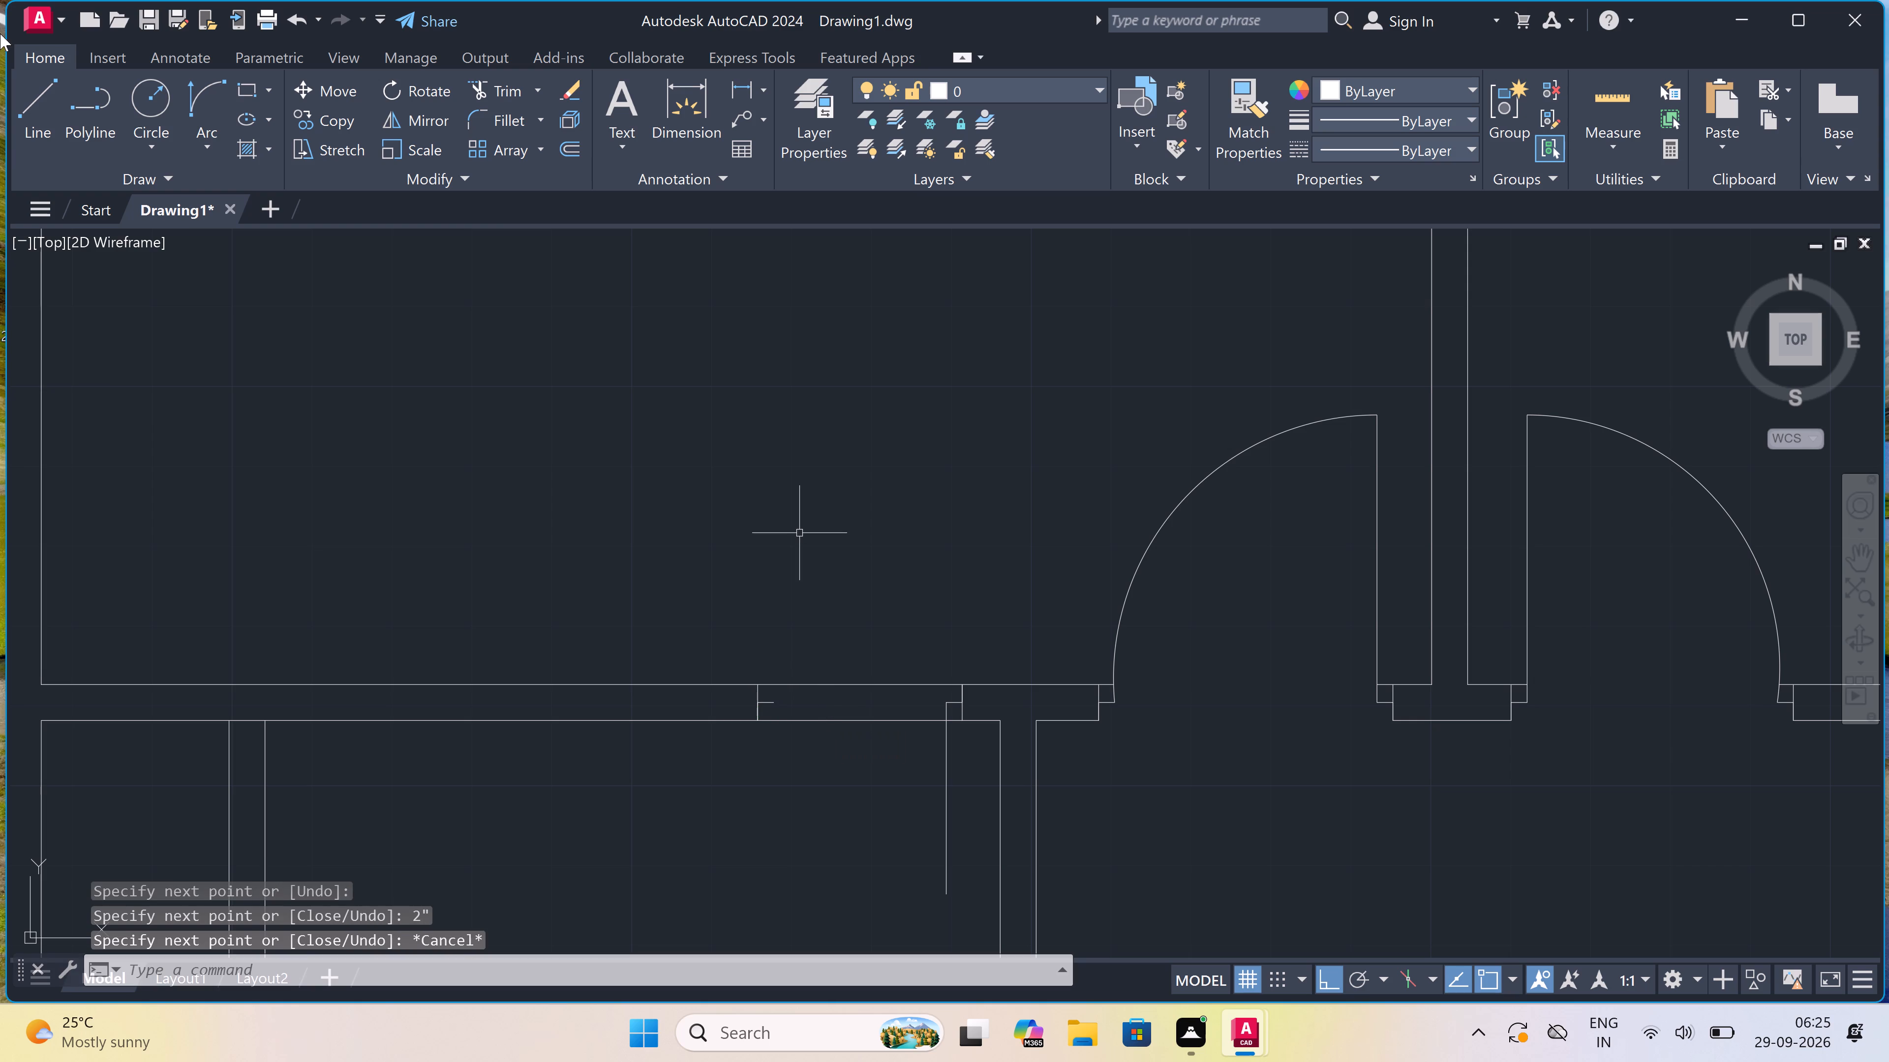
# Draw the door swing arc from the end of the opposite jamb's stop to the free end of the 2' leaf.
pyautogui.click(202, 94)
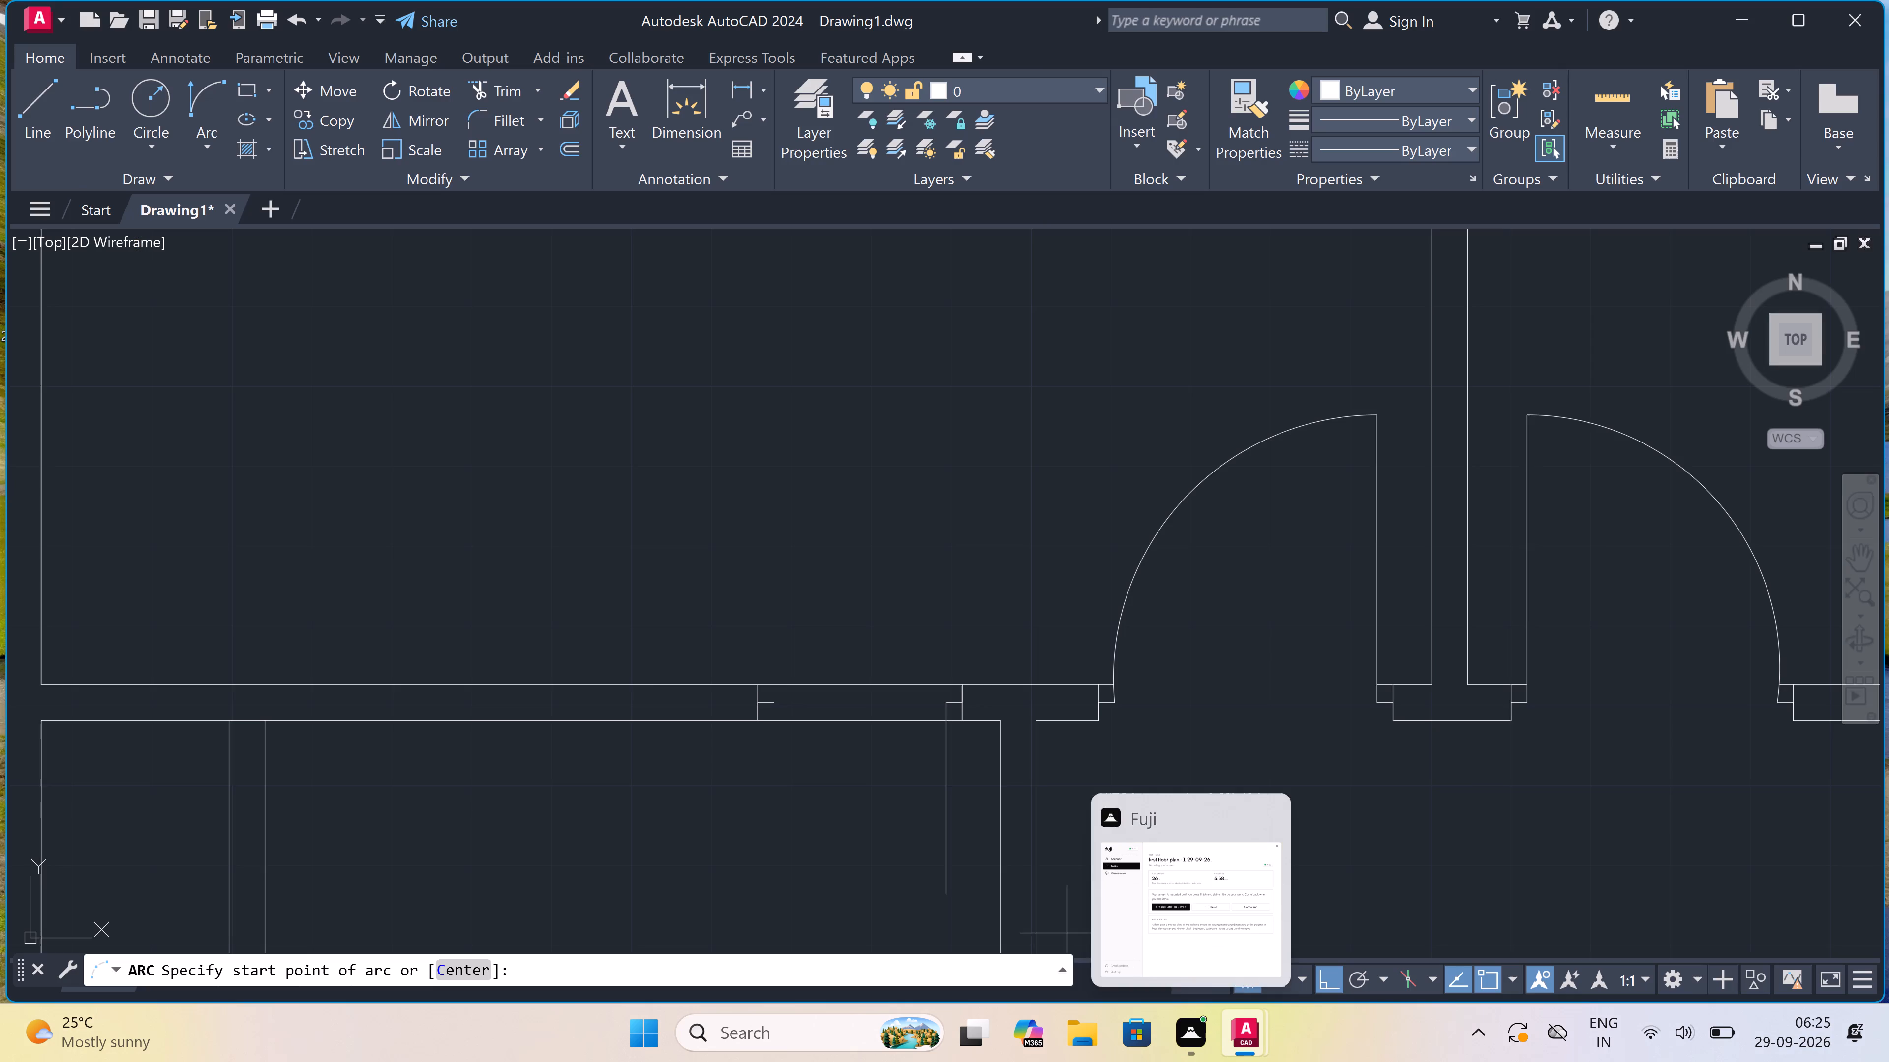
pyautogui.click(777, 701)
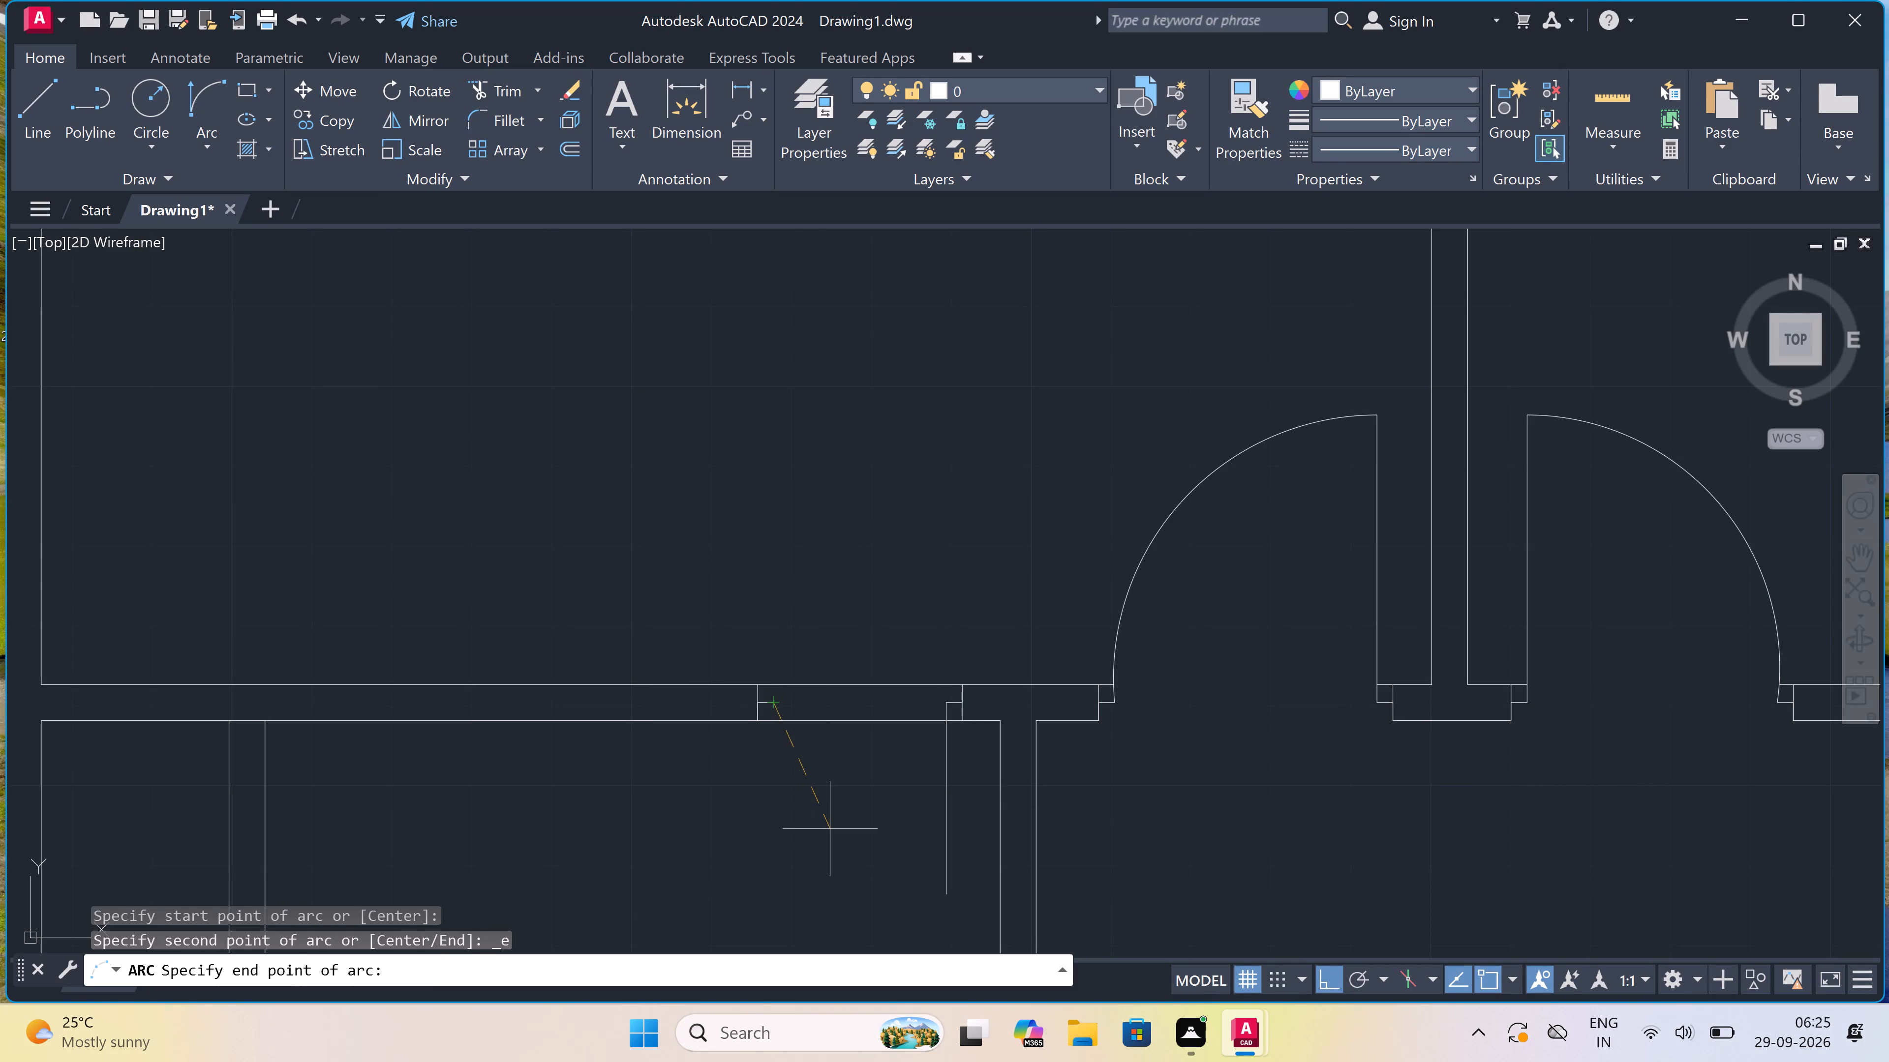
pyautogui.click(940, 895)
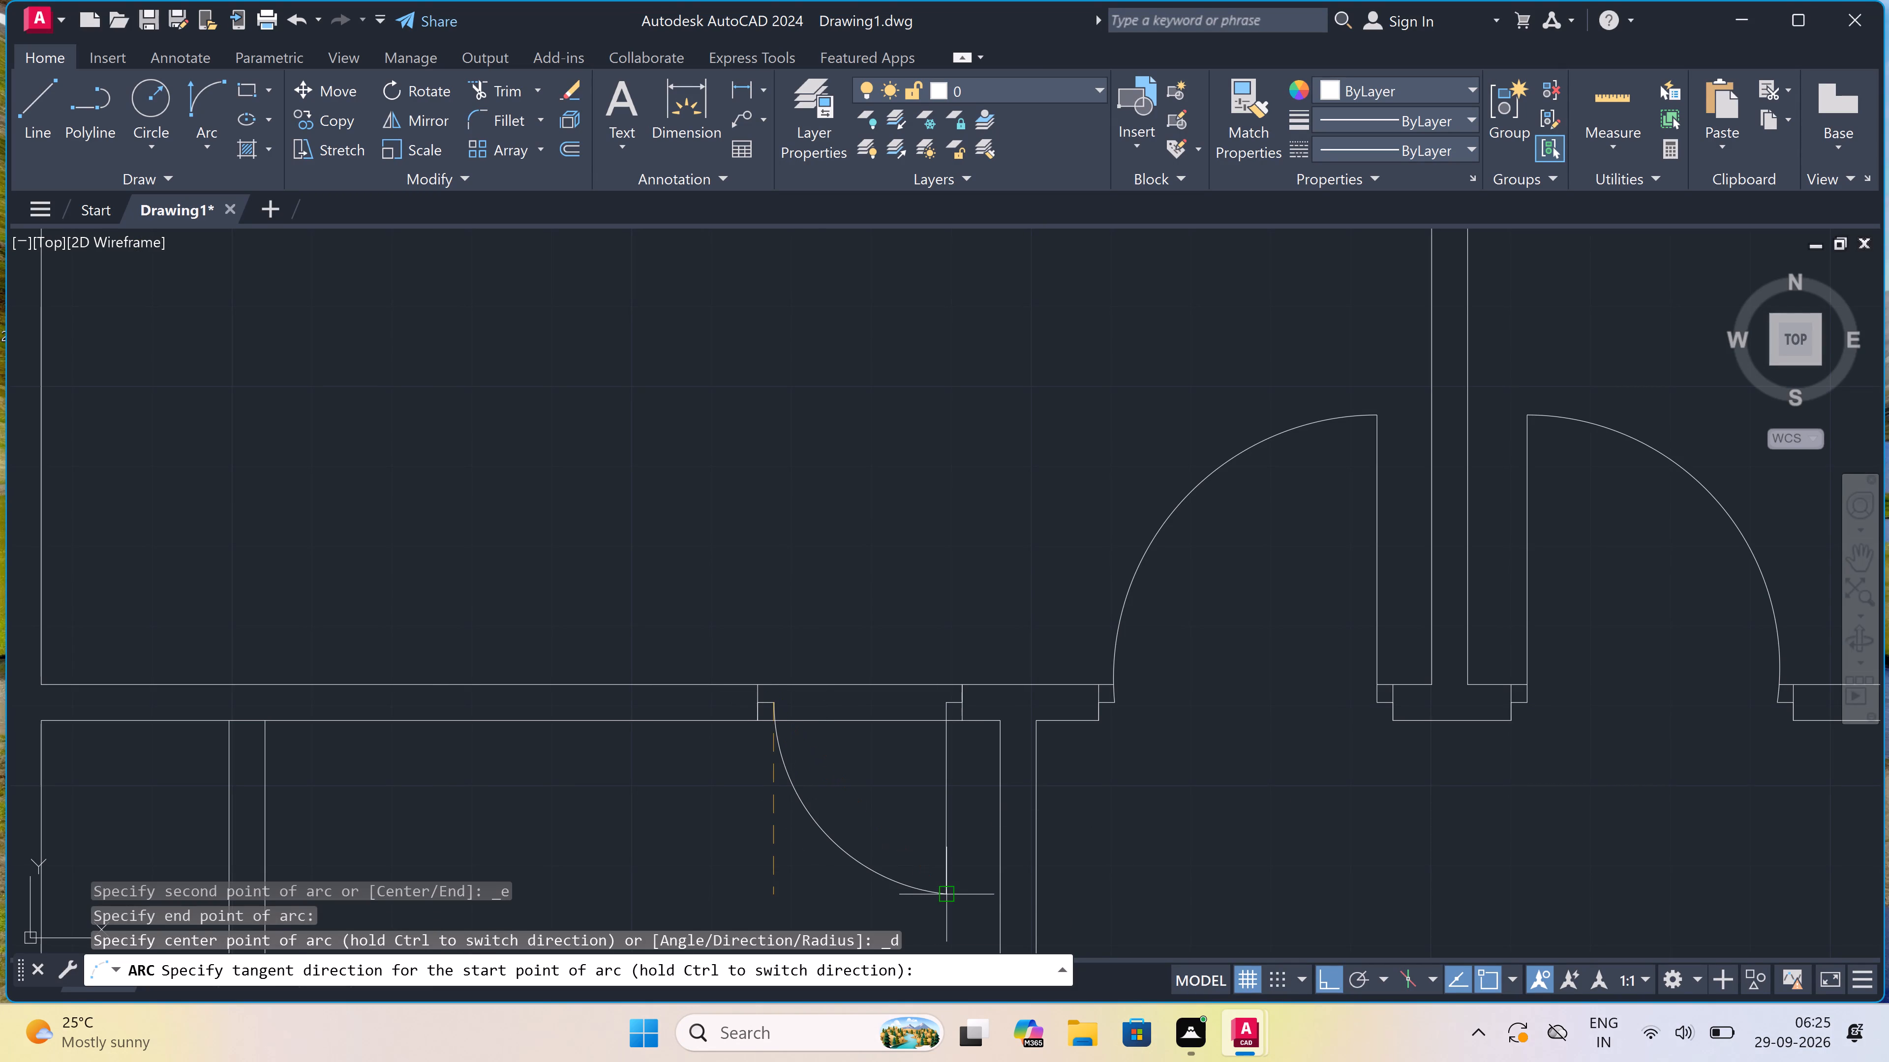
pyautogui.click(911, 896)
# Trim both horizontal wall lines across the new door opening between its two jambs.
pyautogui.scroll(-3, 934, 794)
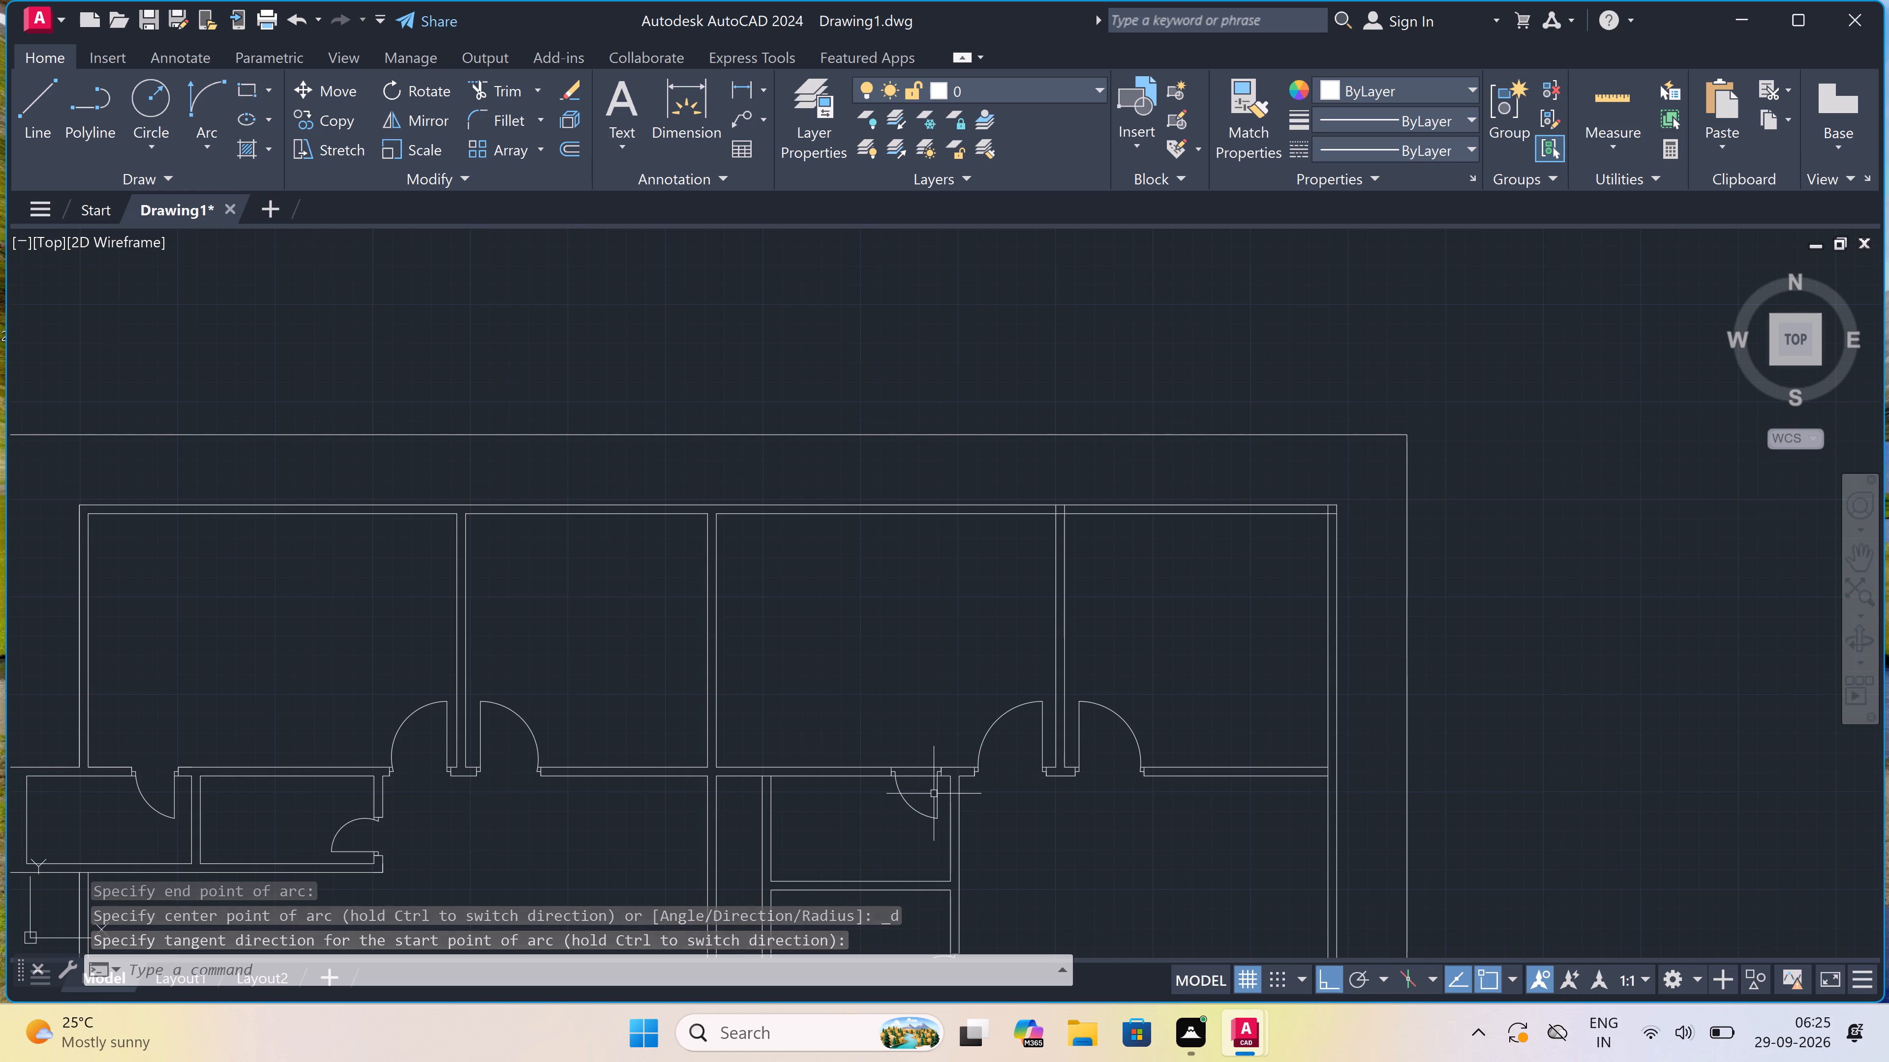
pyautogui.scroll(-2, 934, 776)
pyautogui.scroll(3, 920, 835)
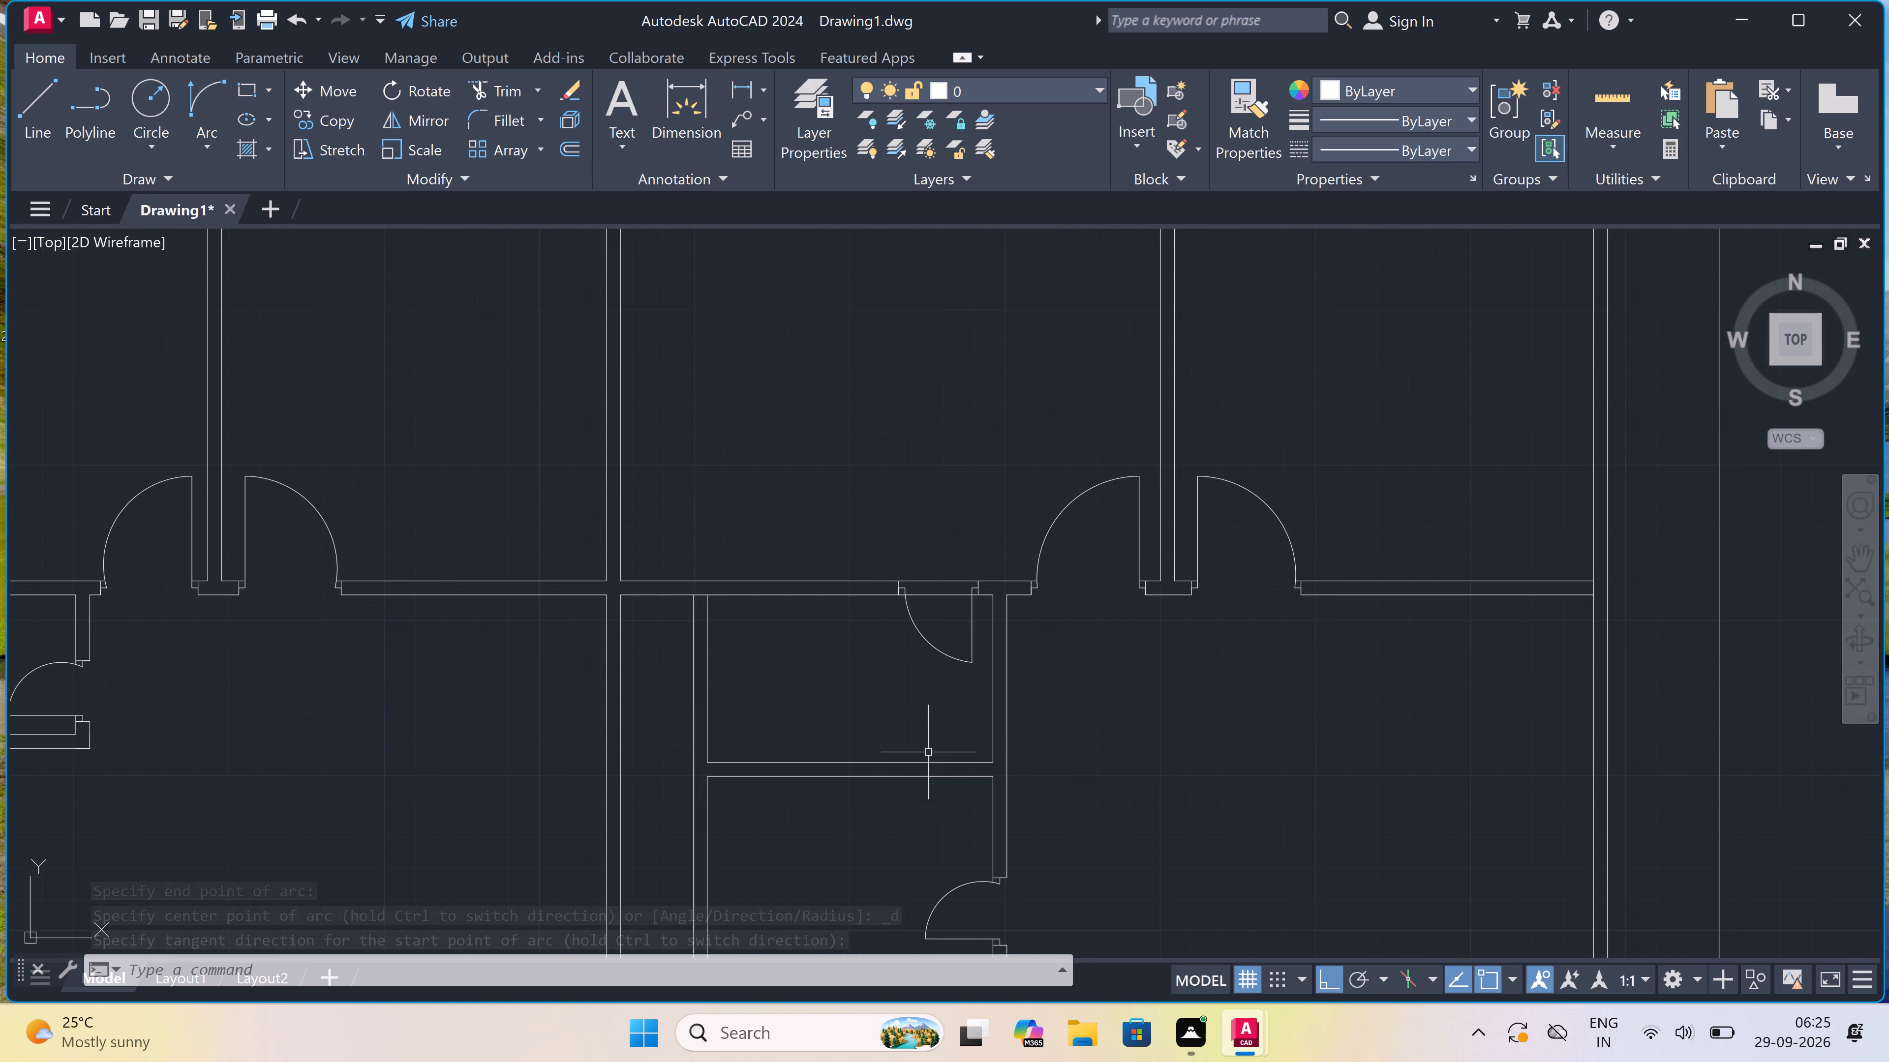
pyautogui.scroll(1, 956, 657)
pyautogui.press('t')
pyautogui.press('r')
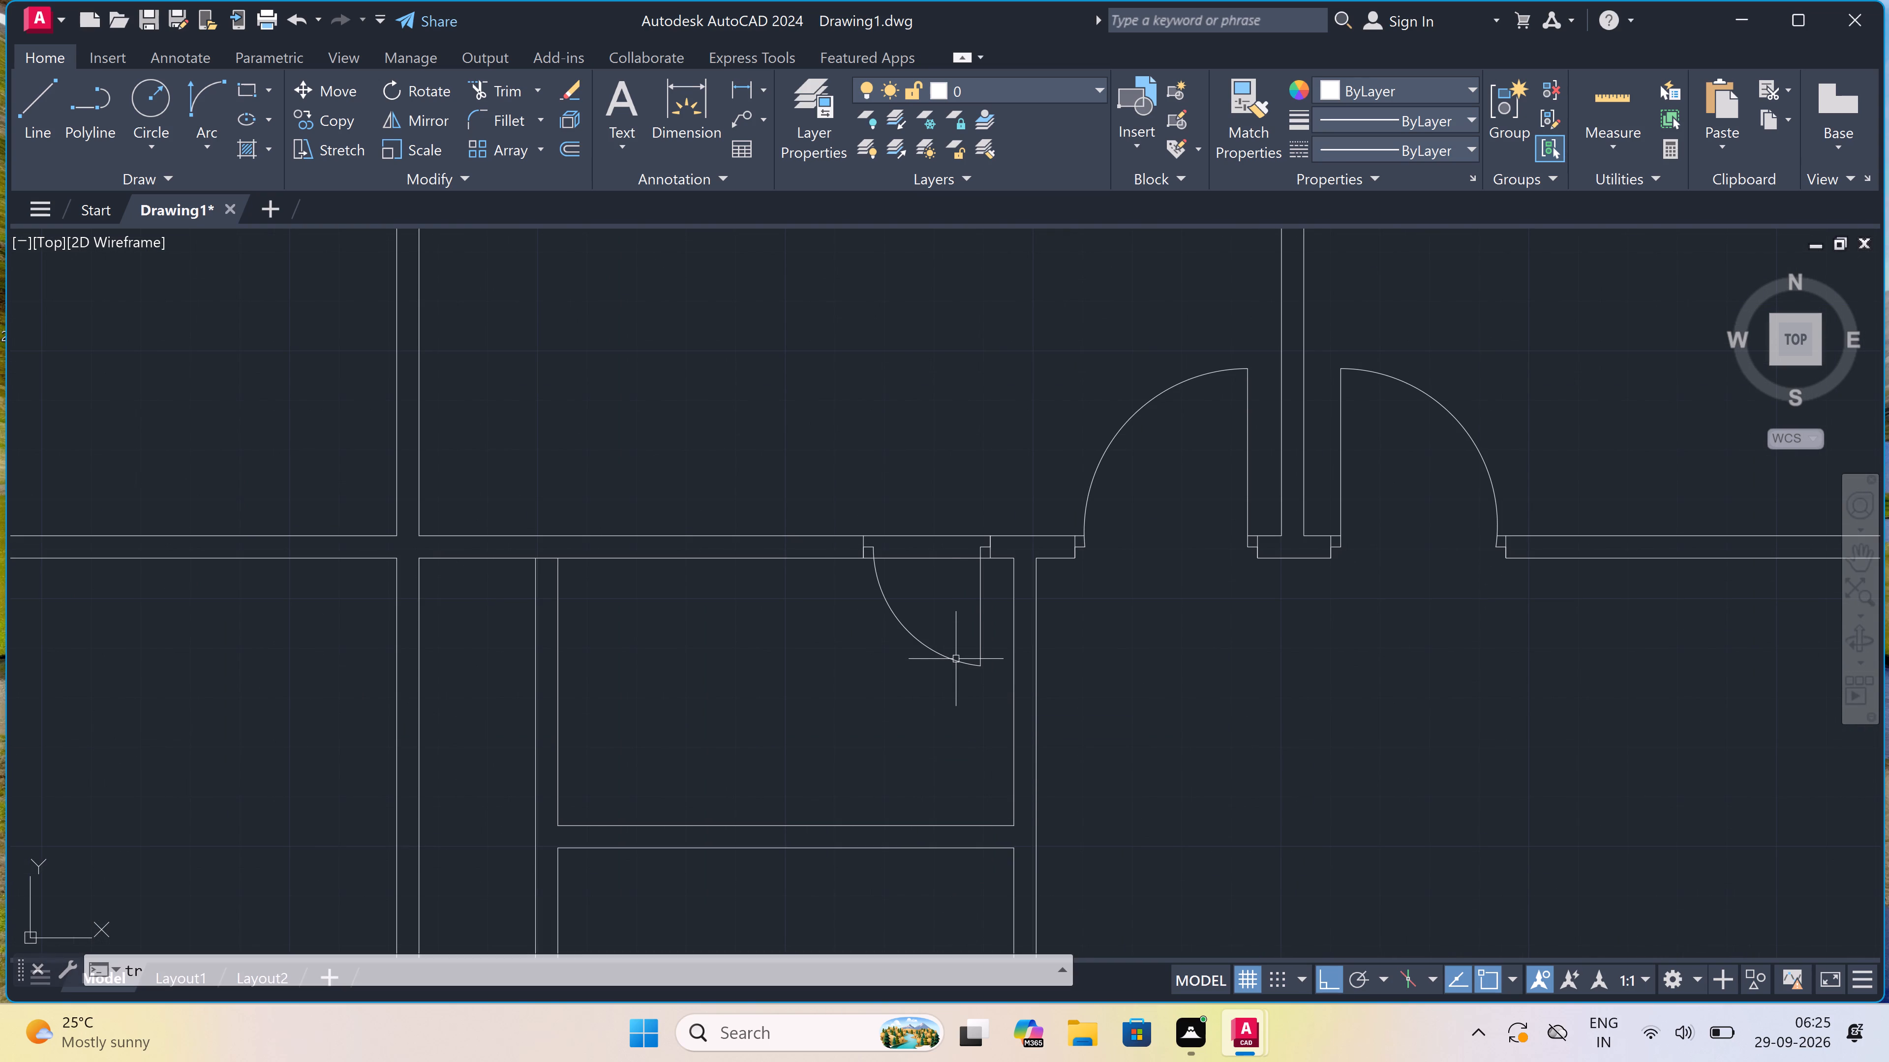
pyautogui.press('space')
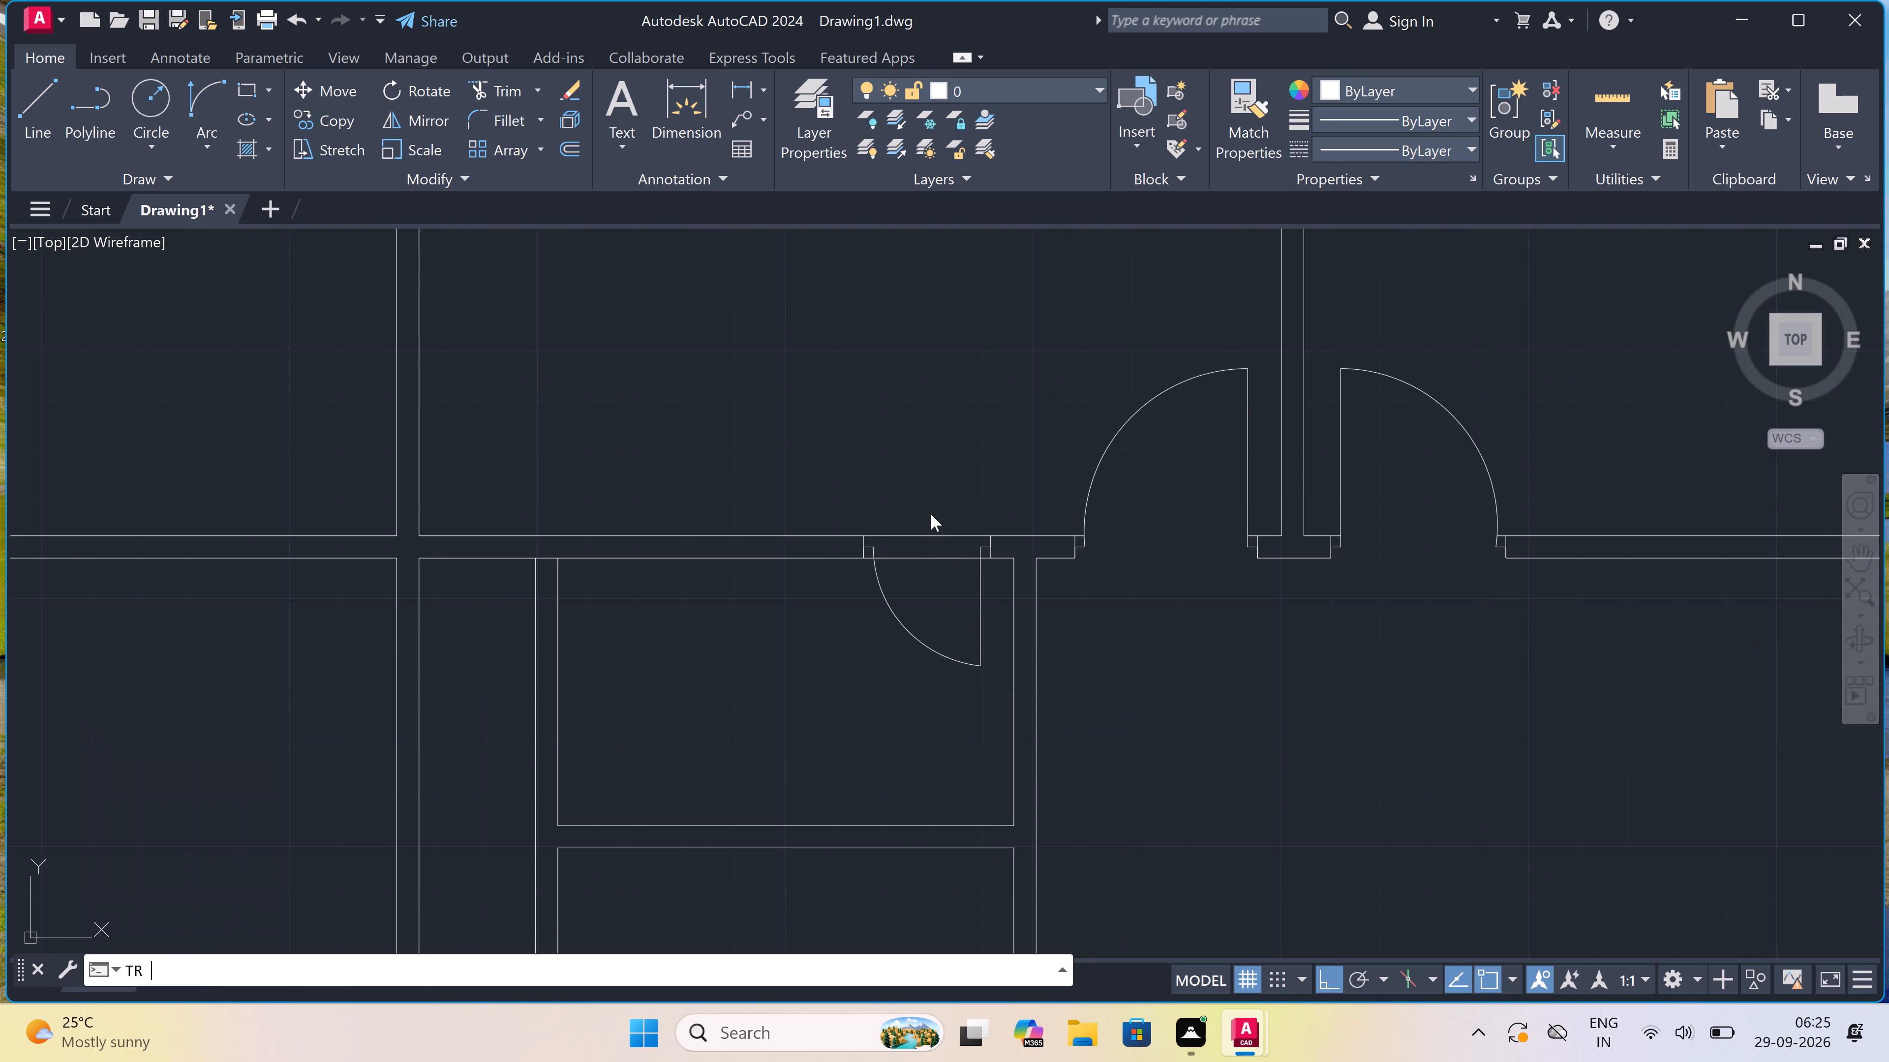
pyautogui.click(931, 507)
pyautogui.click(953, 608)
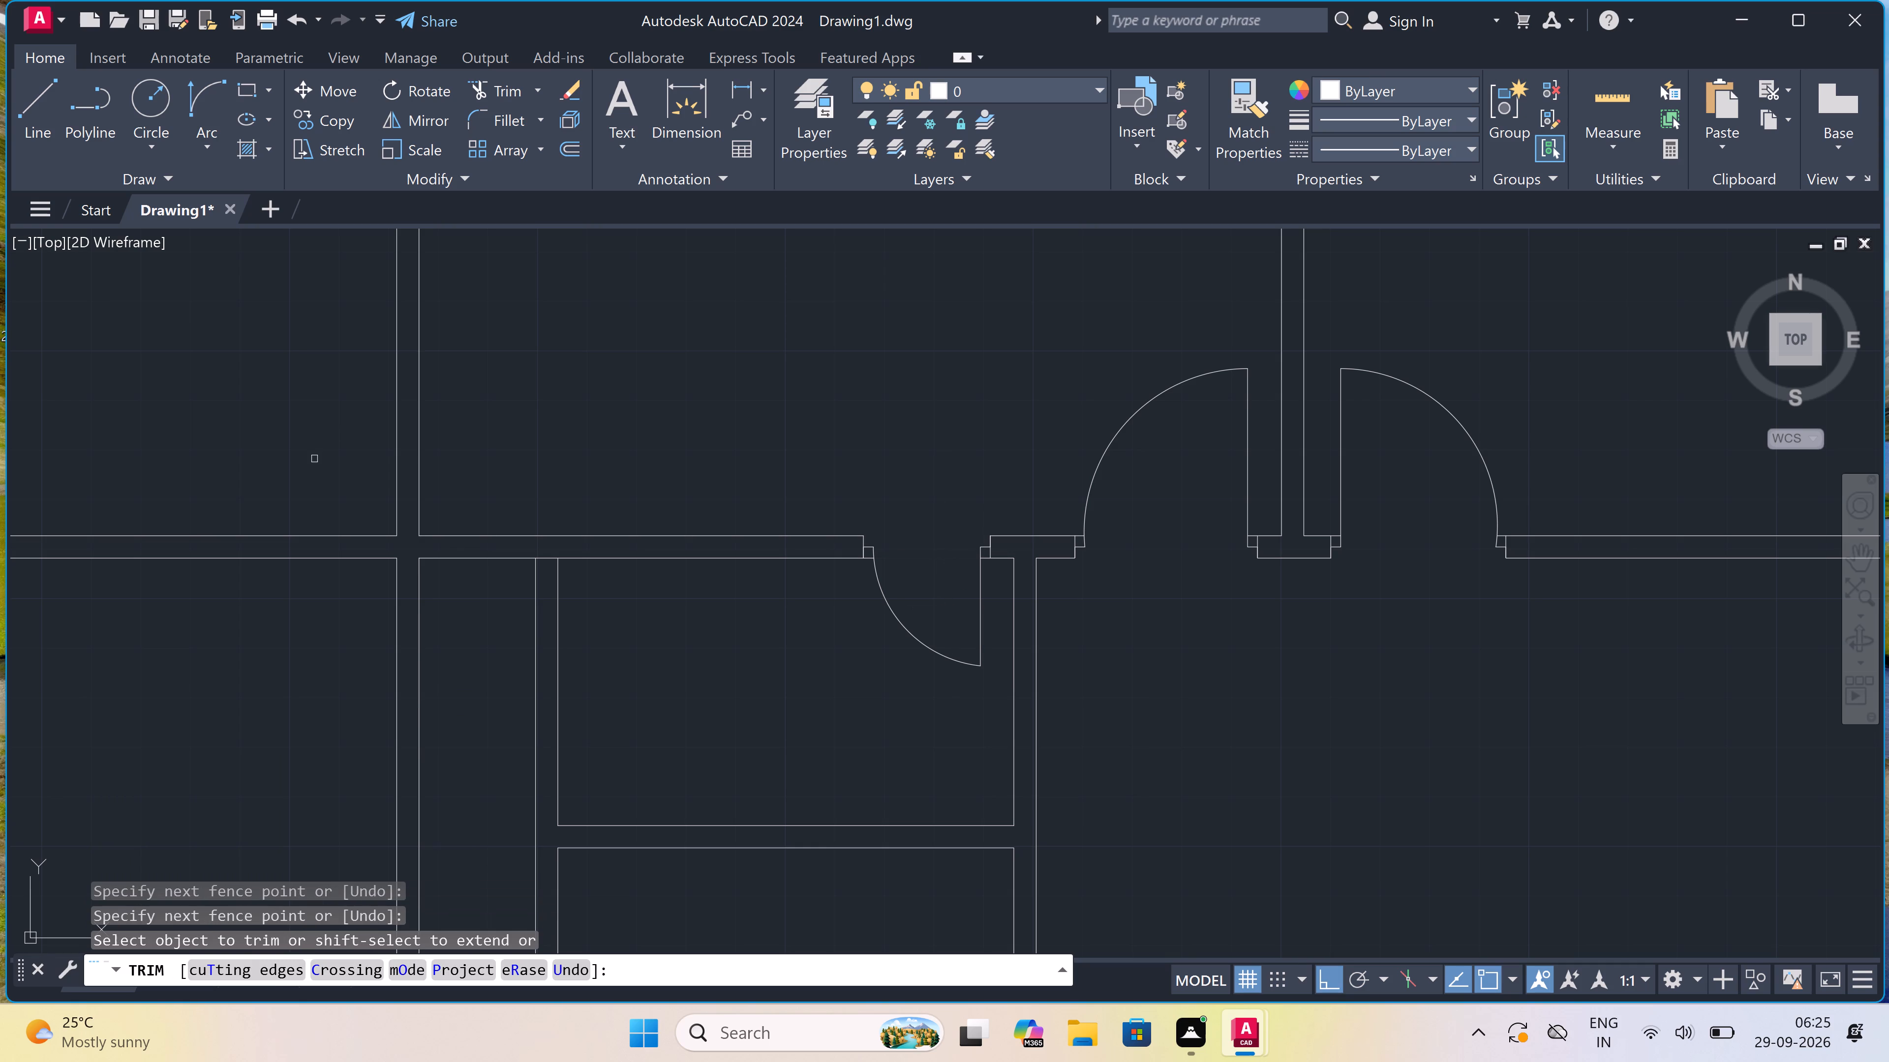
# Trim the horizontal wall's lower line across its junction with the small rooms' left partition.
pyautogui.scroll(2, 357, 465)
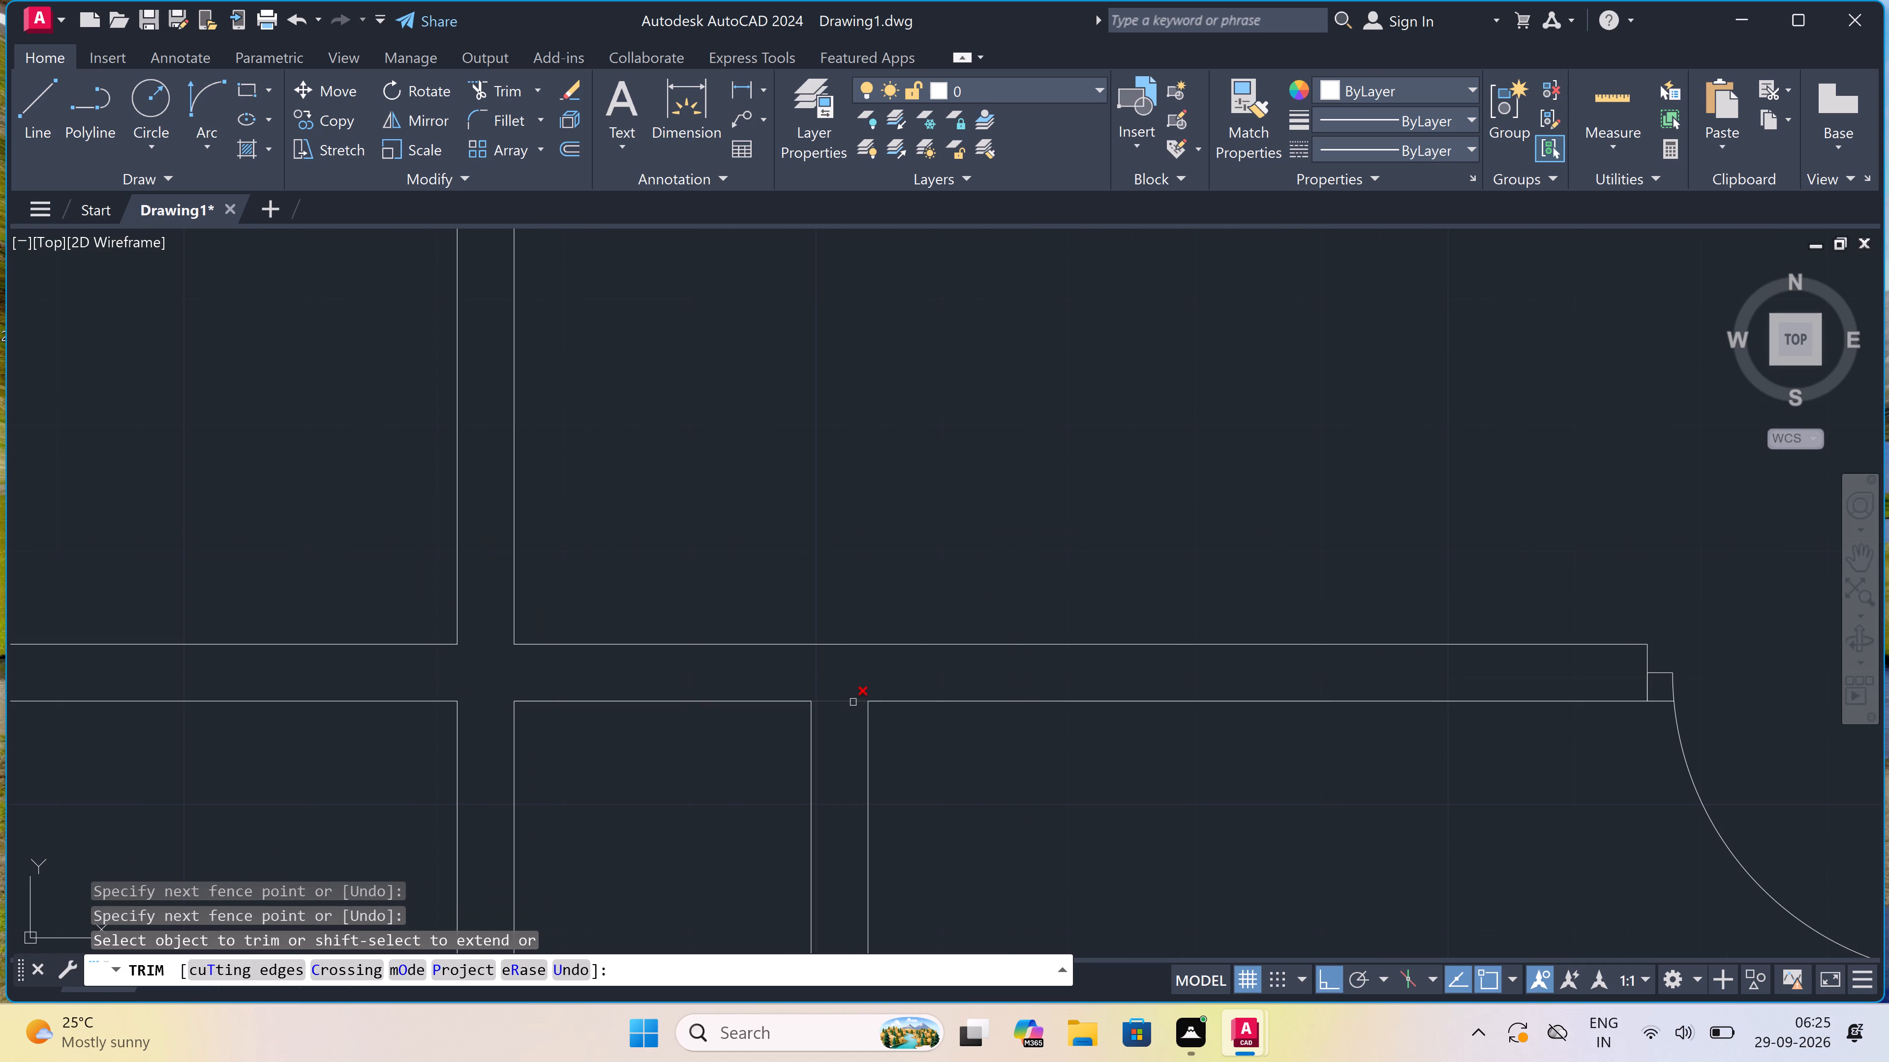
pyautogui.click(851, 696)
pyautogui.click(854, 708)
pyautogui.scroll(-3, 858, 693)
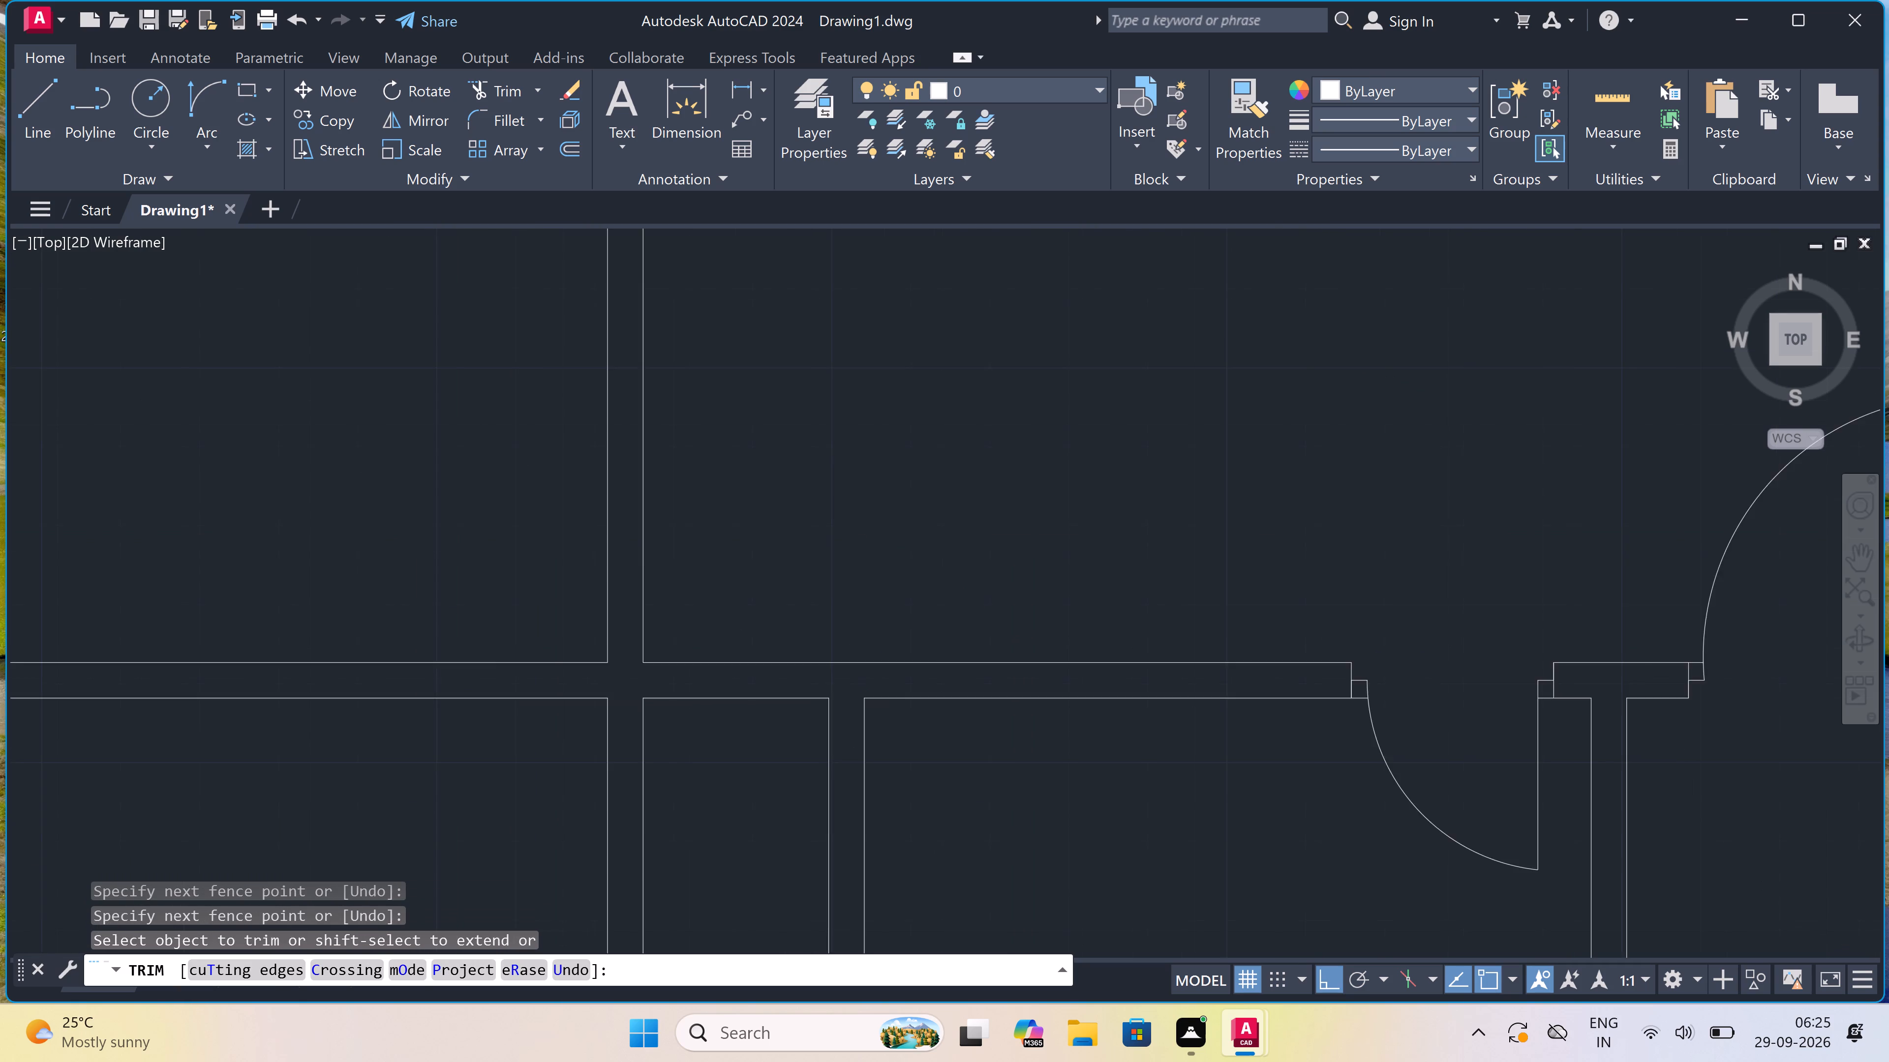
pyautogui.scroll(-2, 858, 693)
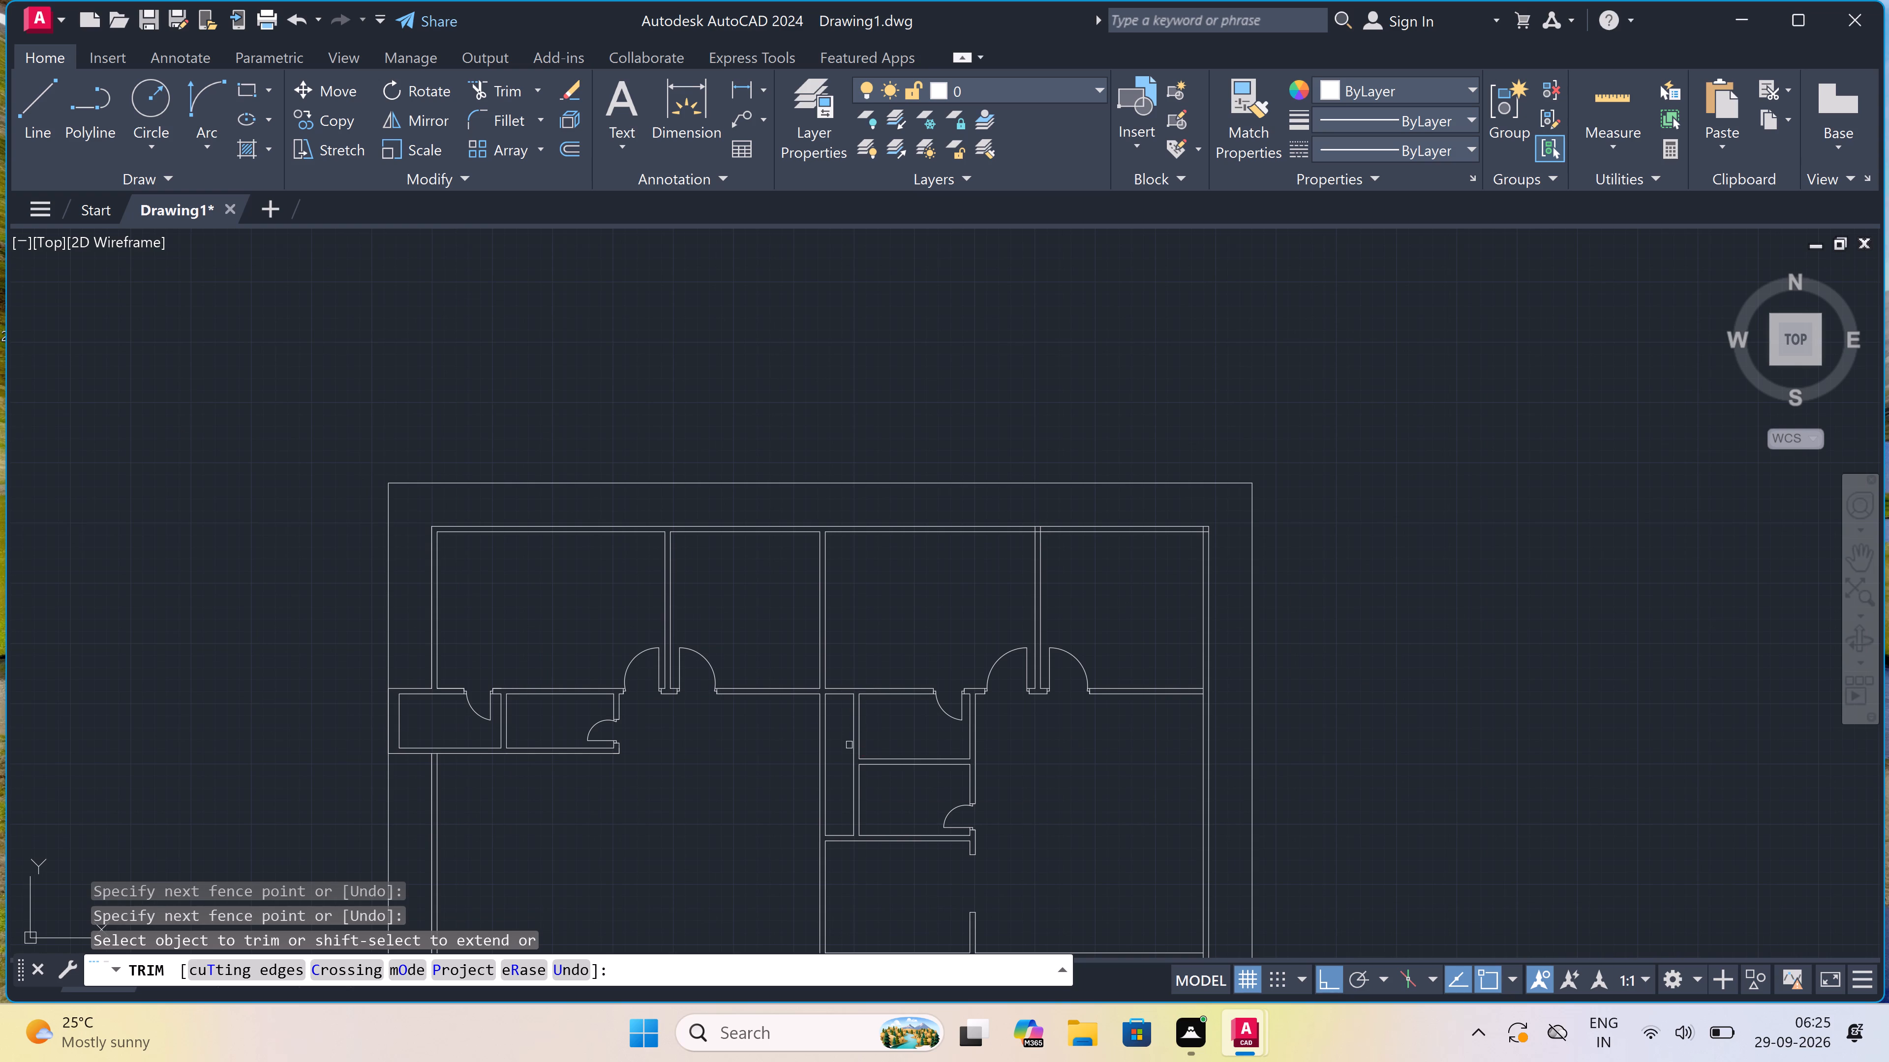
pyautogui.press('Escape')
# Offset the bottom inner wall line of the left unit's small room with the side door 13' downward.
pyautogui.scroll(-1, 1110, 627)
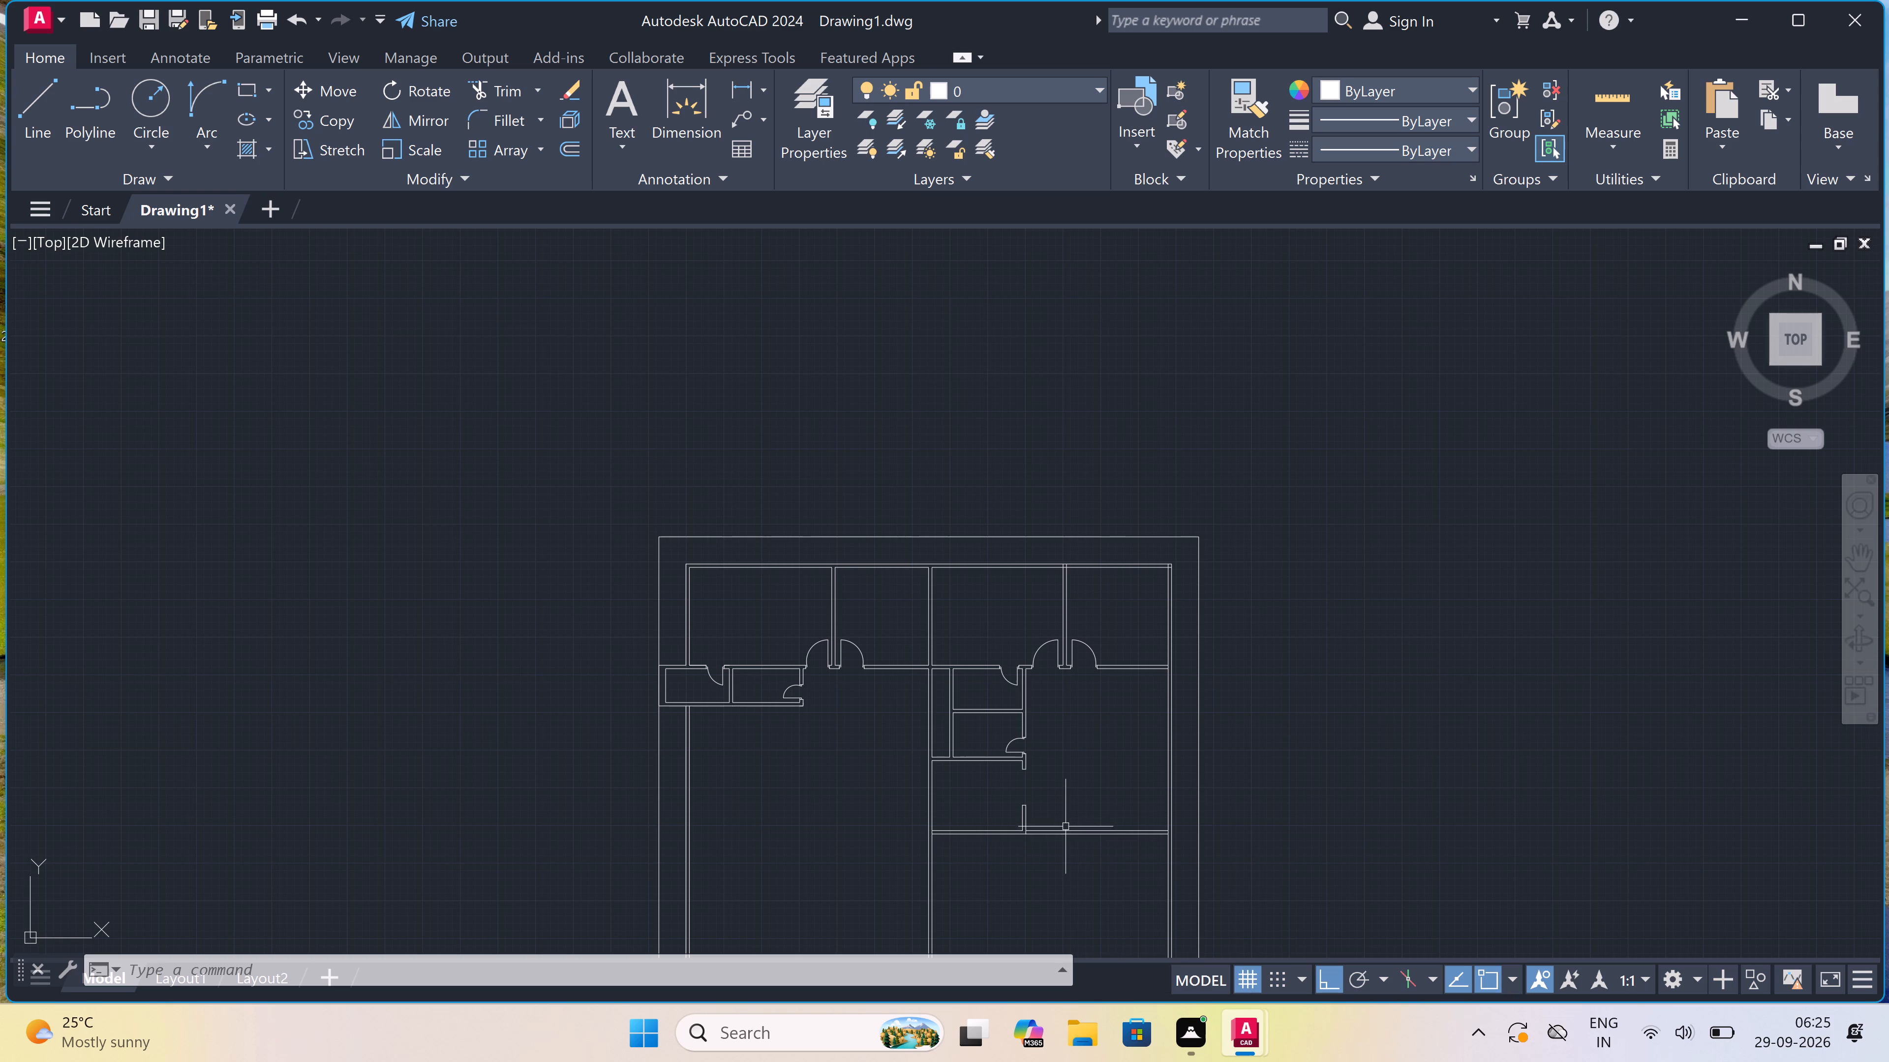
pyautogui.scroll(-3, 868, 649)
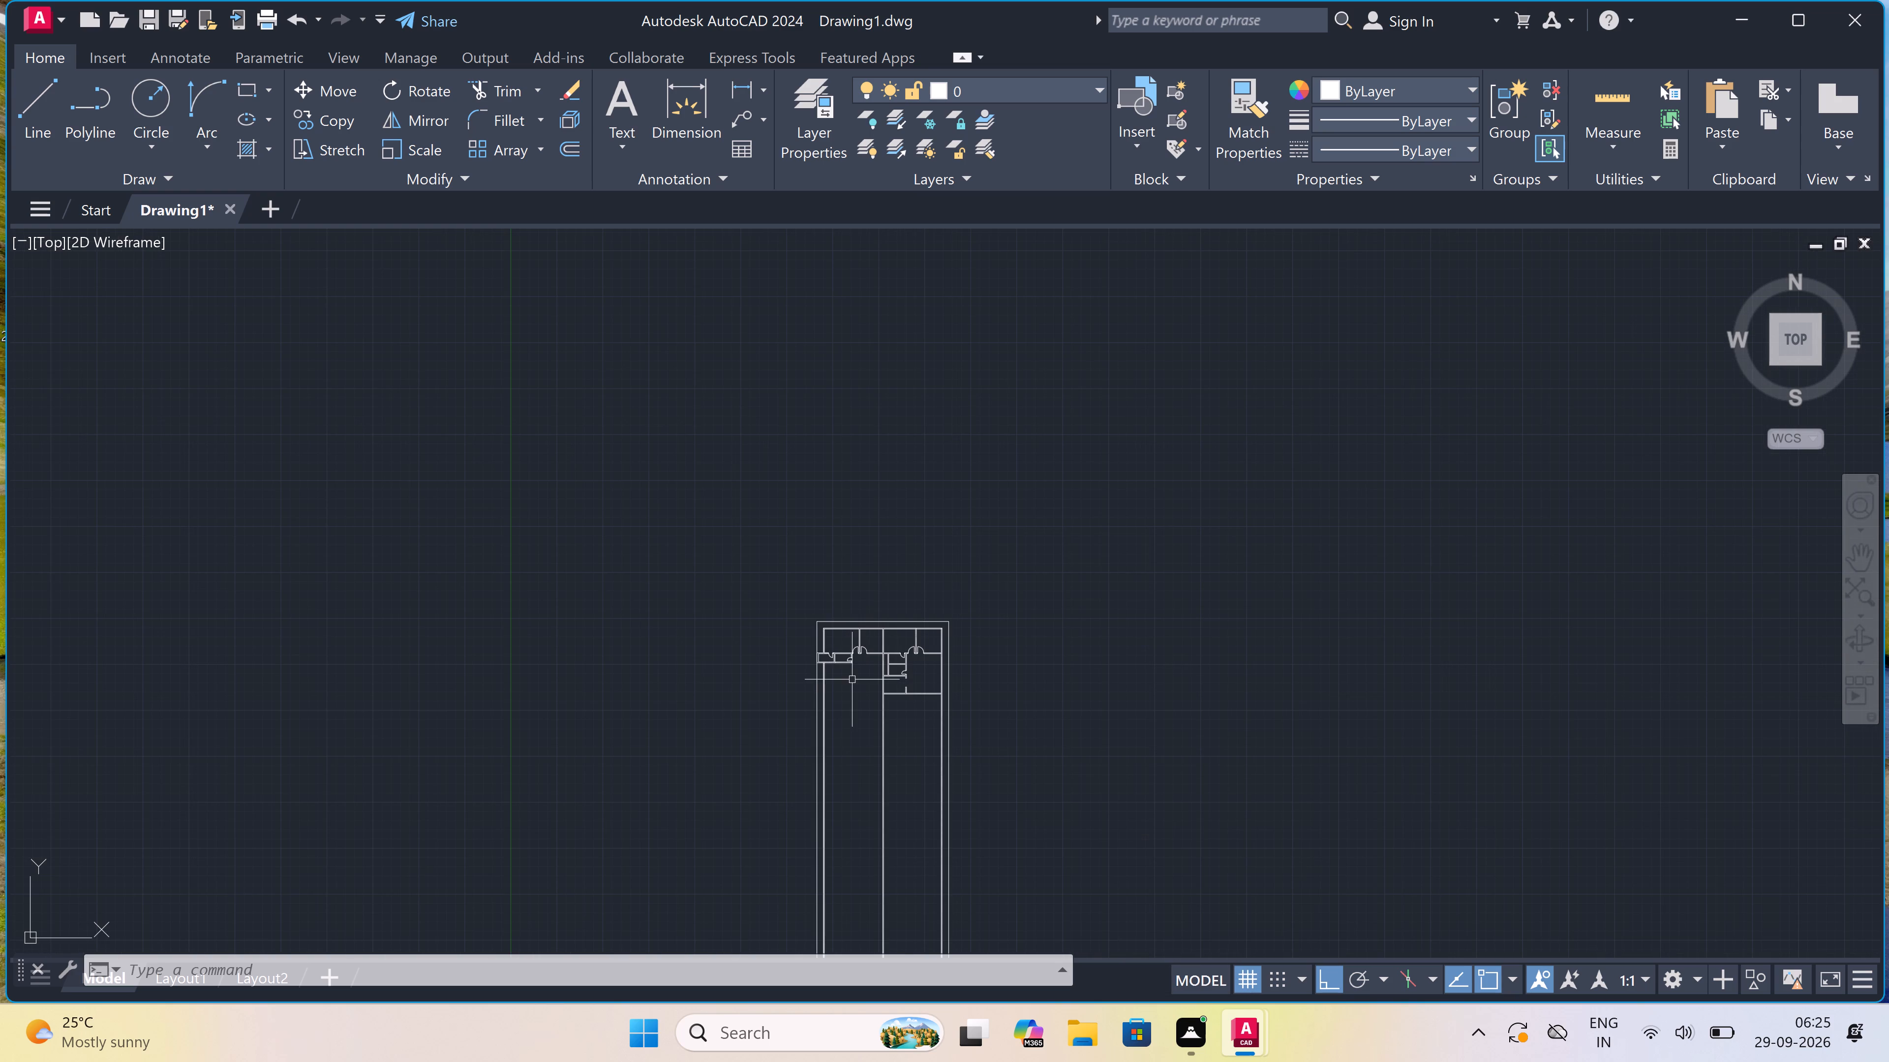
pyautogui.scroll(5, 837, 667)
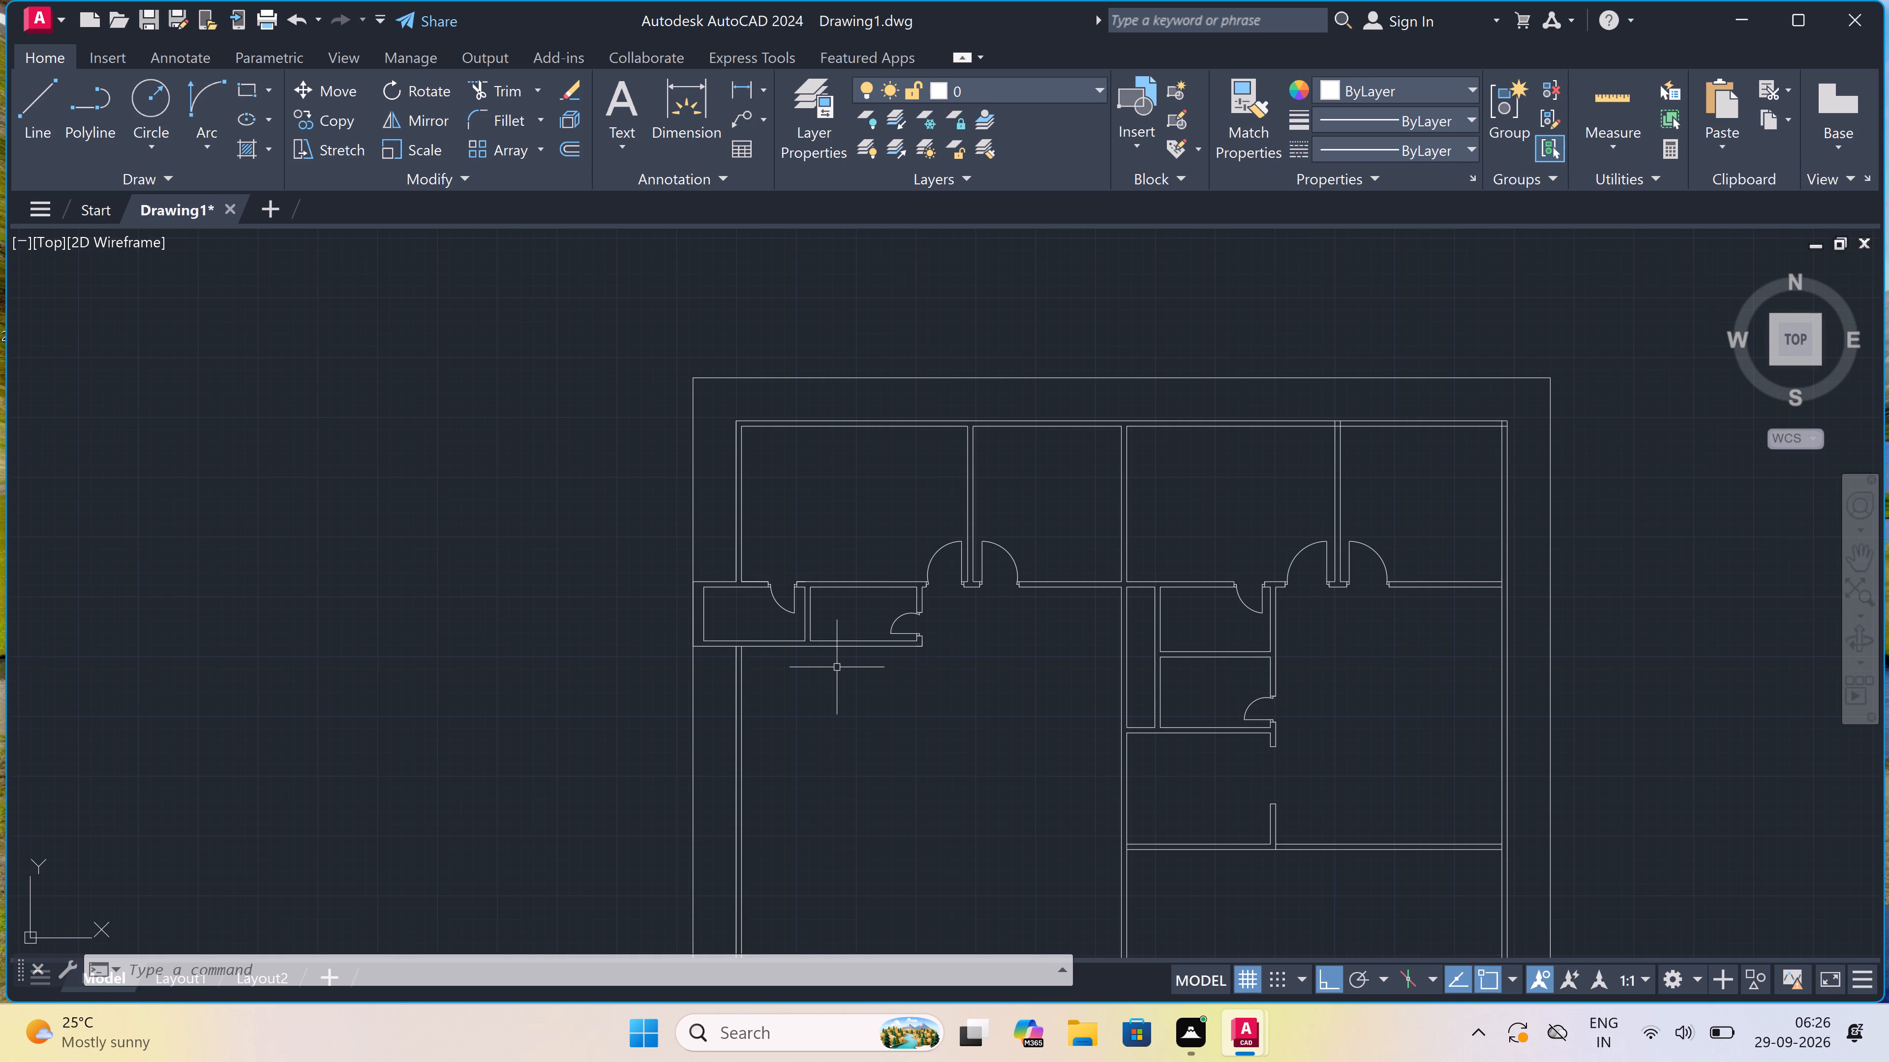
pyautogui.write('o')
pyautogui.press('space')
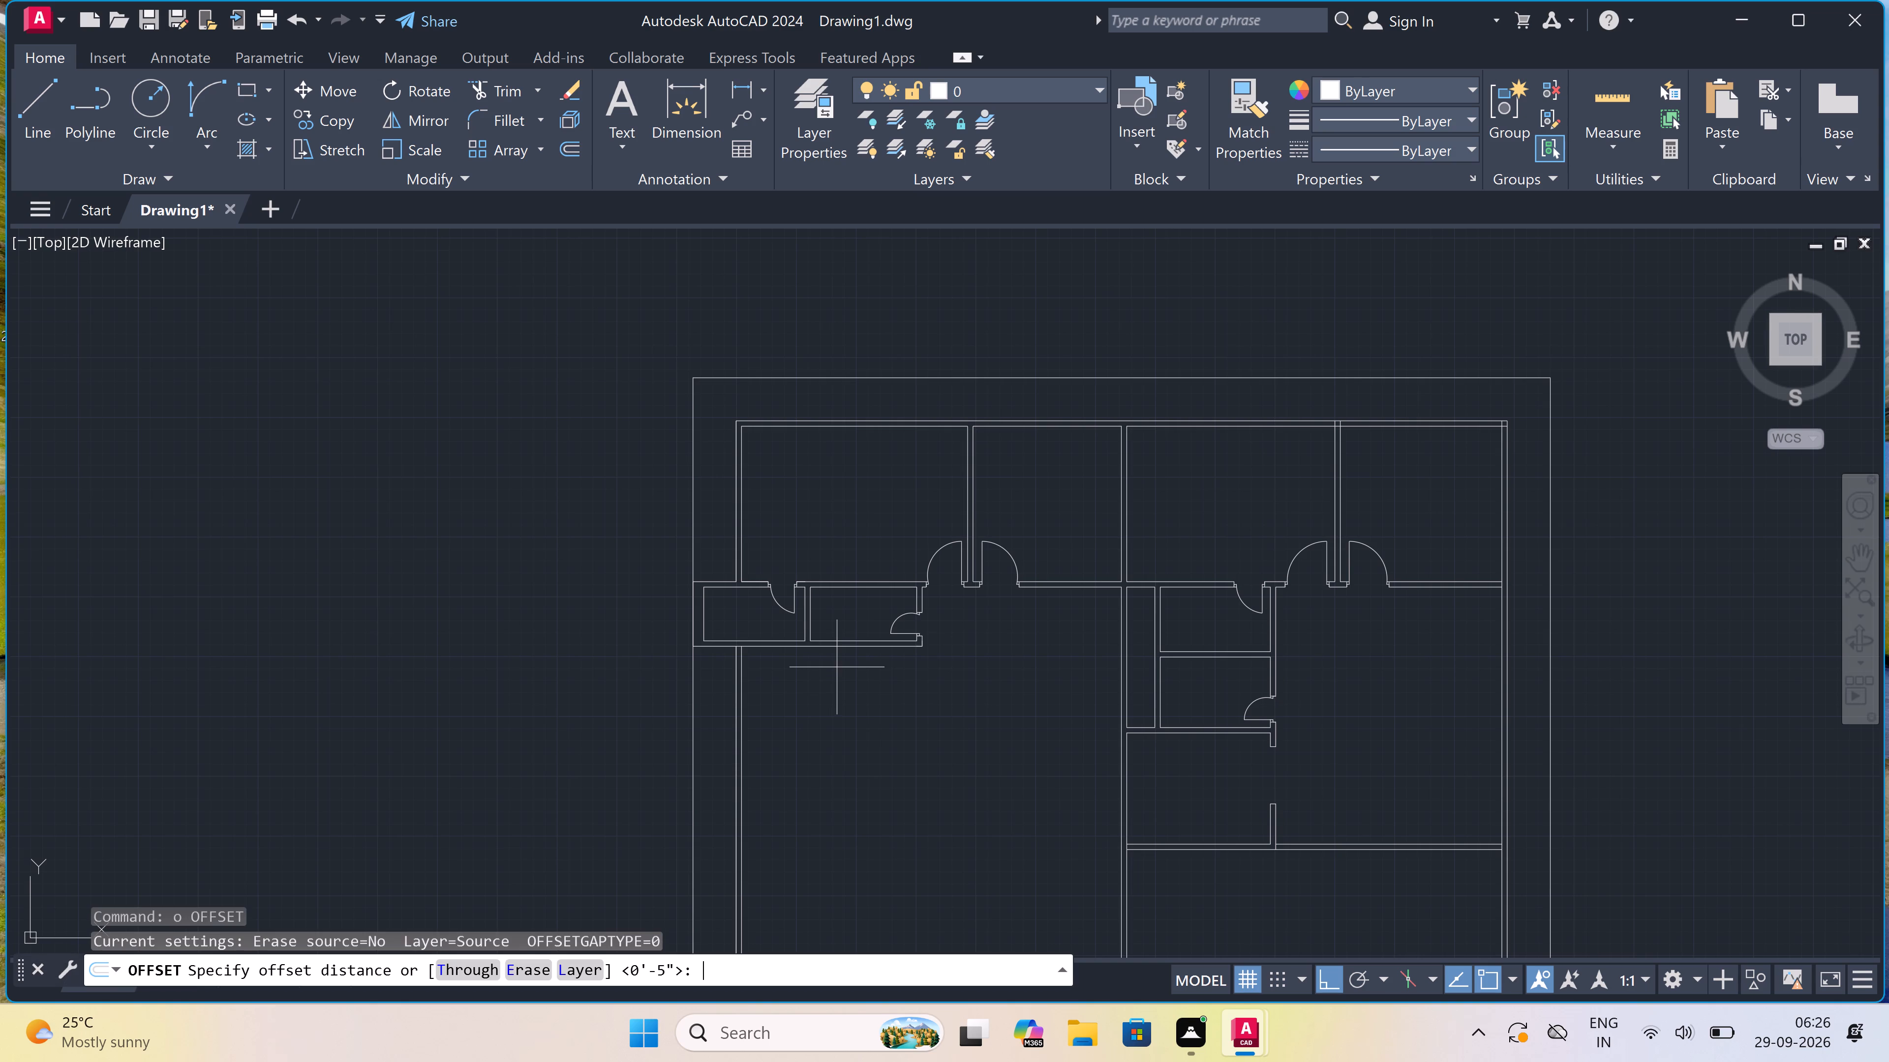
pyautogui.click(838, 648)
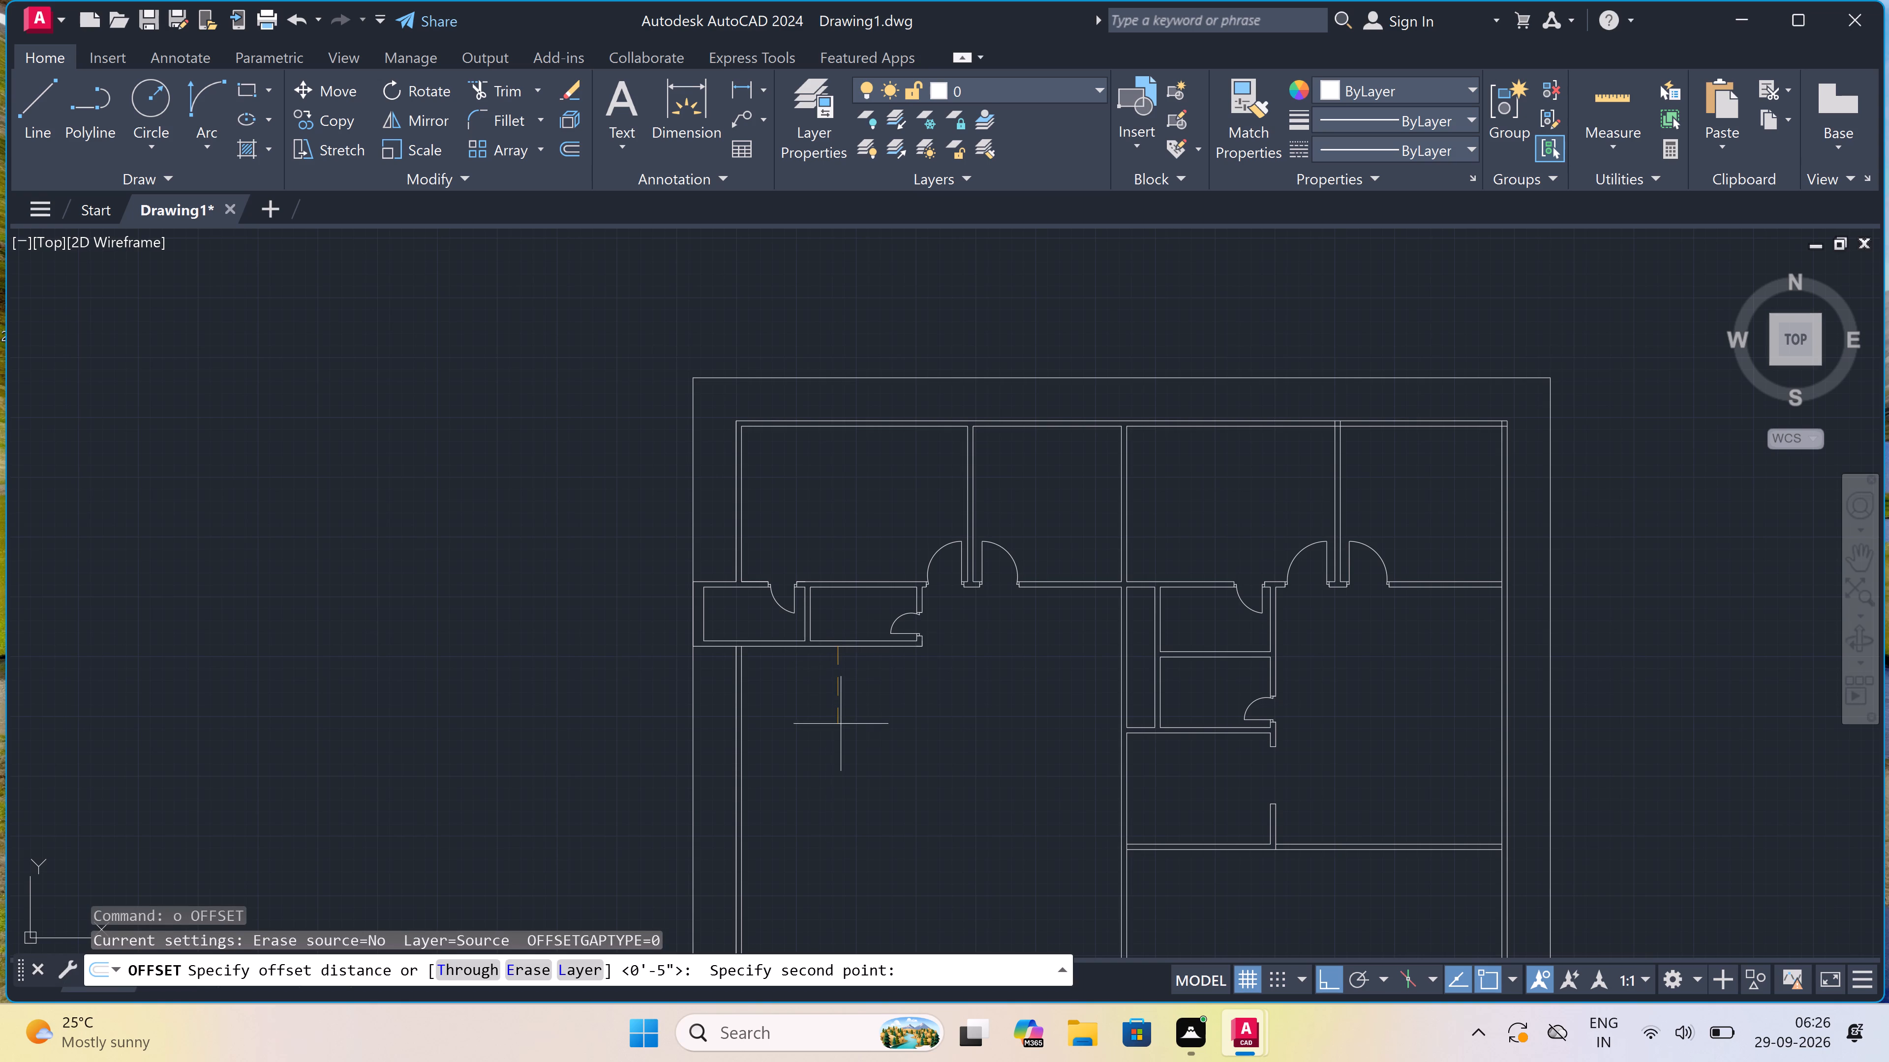
pyautogui.write("13'")
pyautogui.press('space')
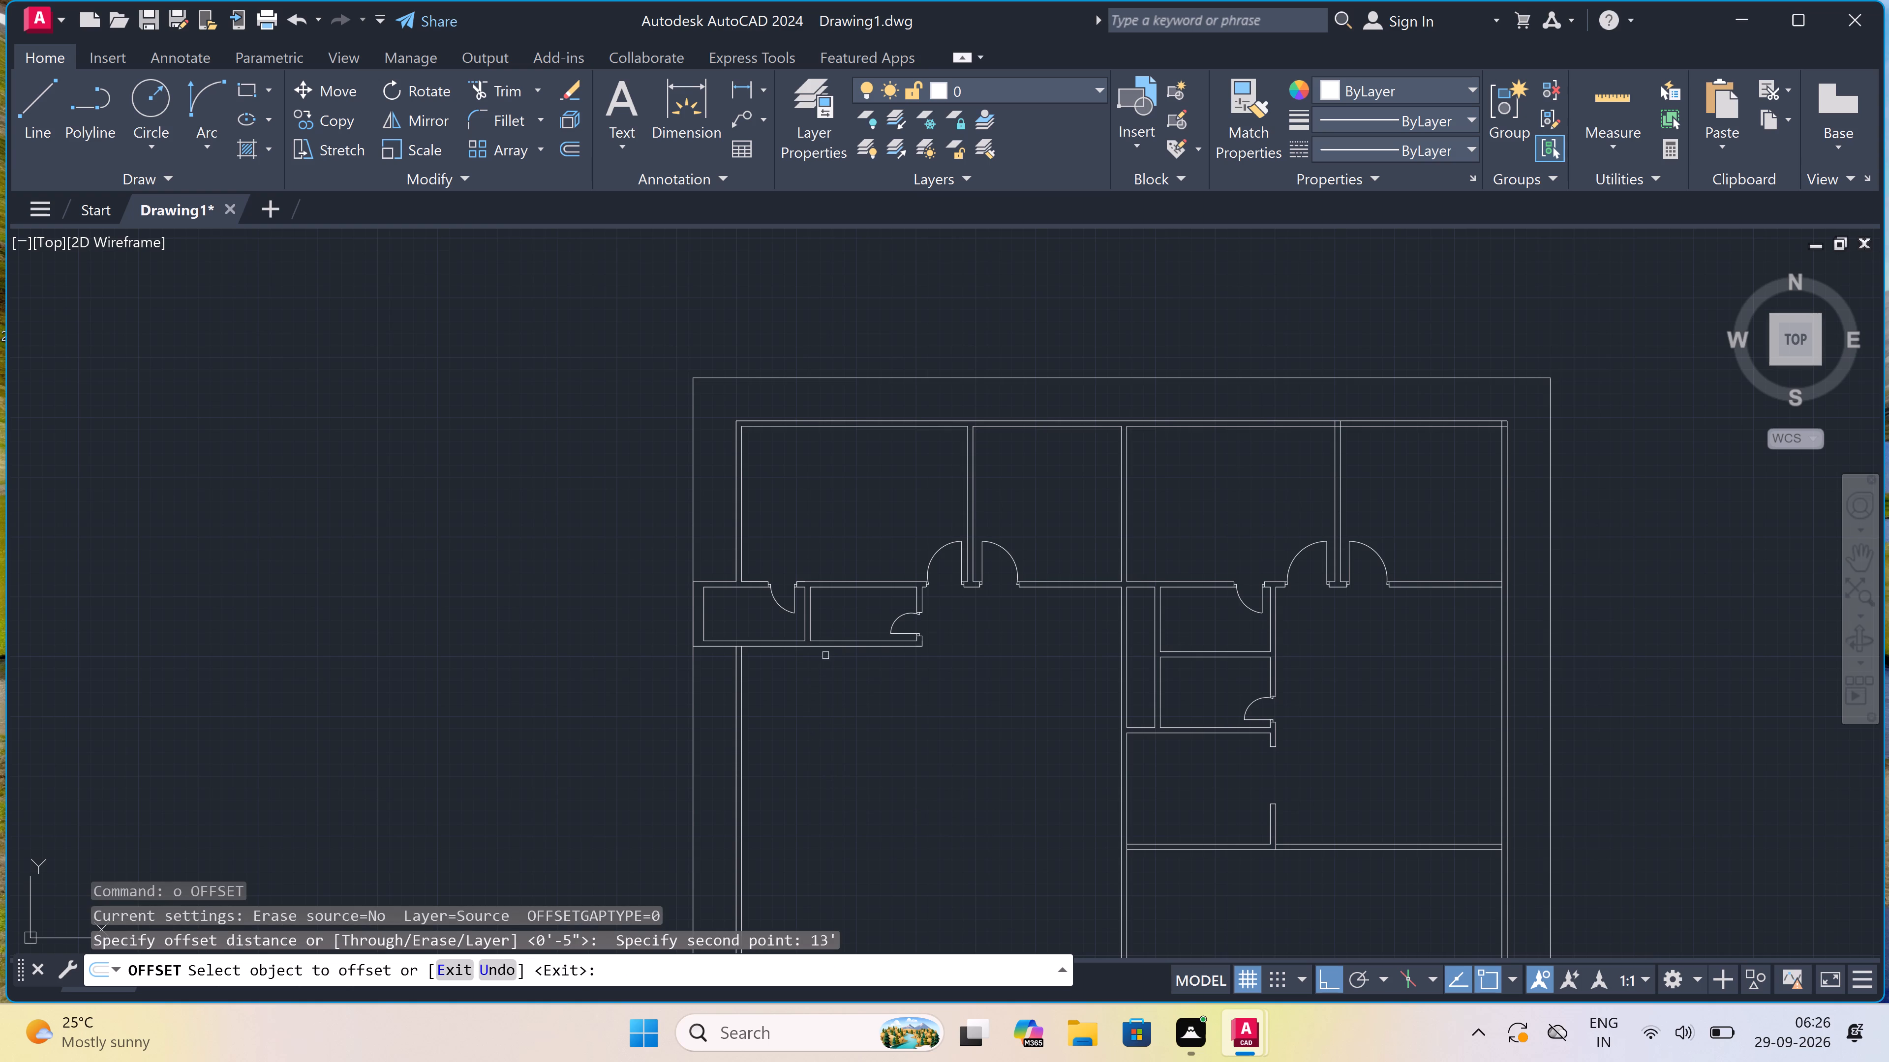
pyautogui.moveTo(837, 648); pyautogui.dragTo(838, 653)
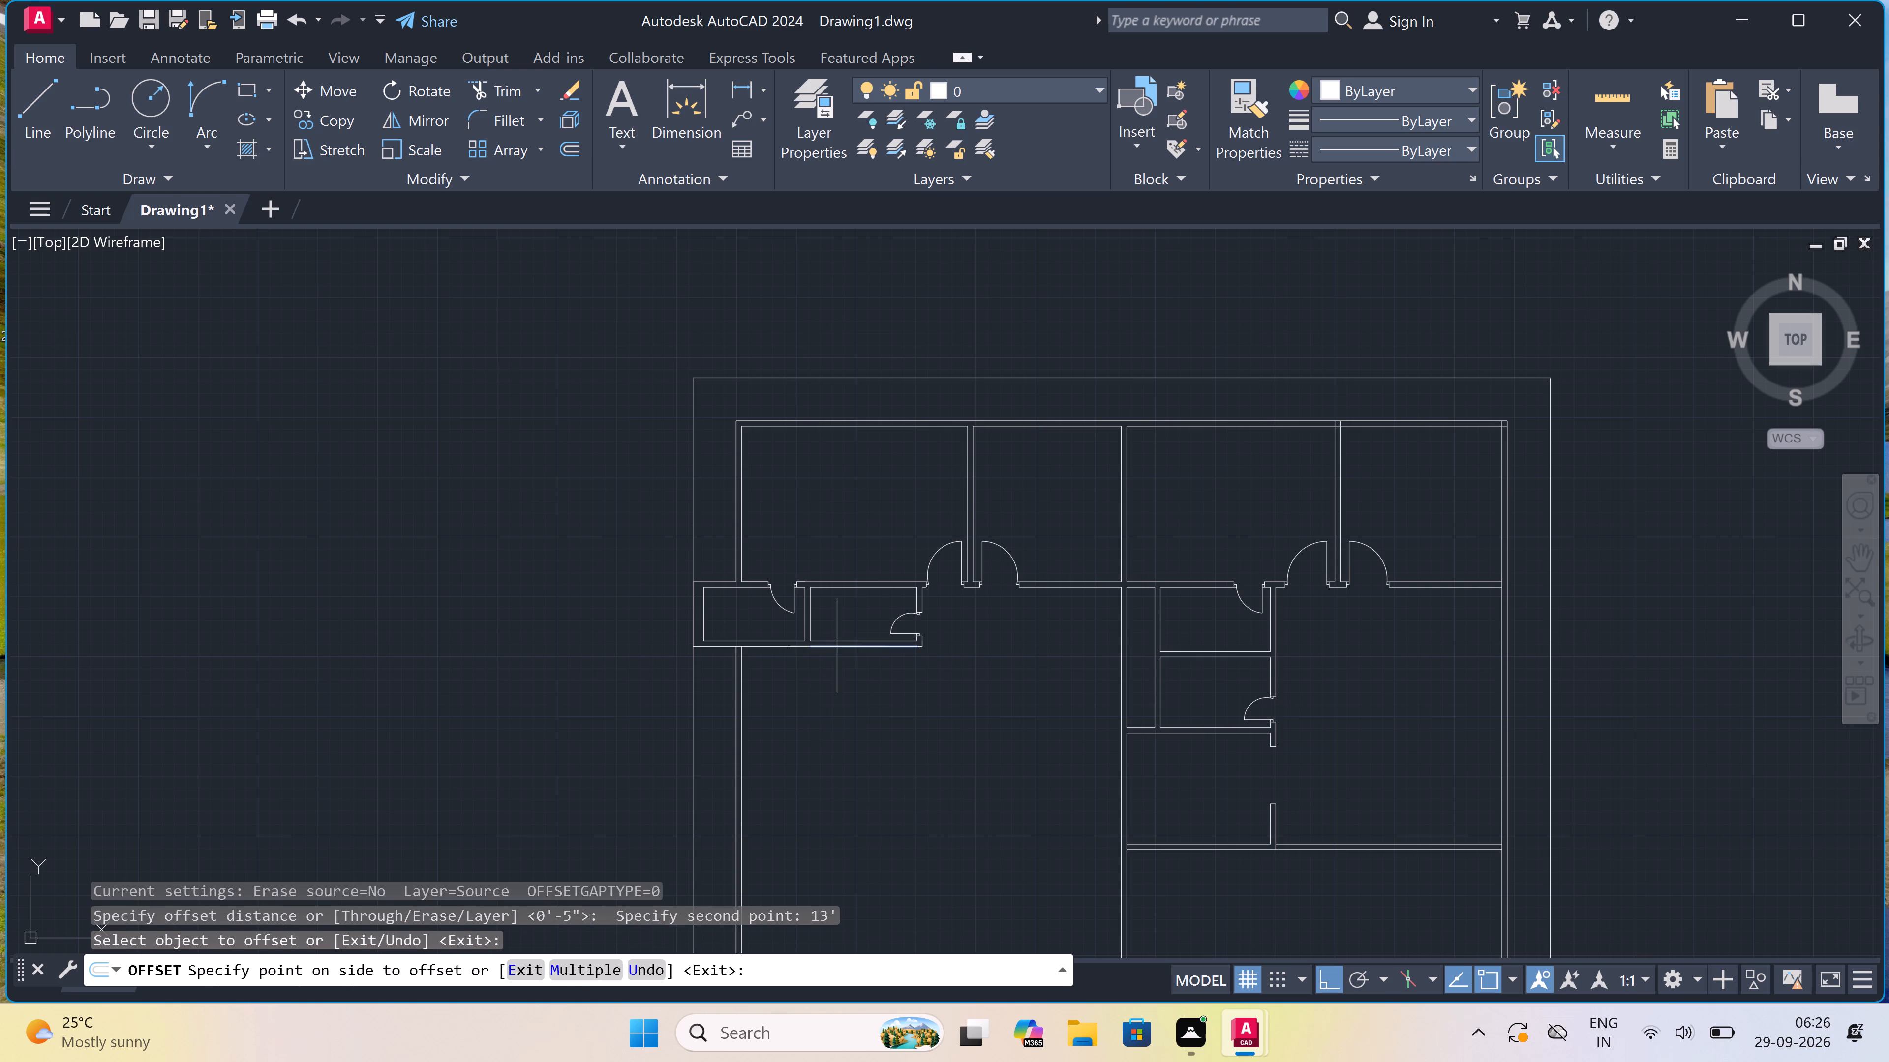
pyautogui.click(855, 711)
pyautogui.press('Escape')
# Offset the new horizontal line in the left unit 4.5" downward to form the wall's second face.
pyautogui.scroll(-2, 861, 723)
pyautogui.scroll(1, 854, 762)
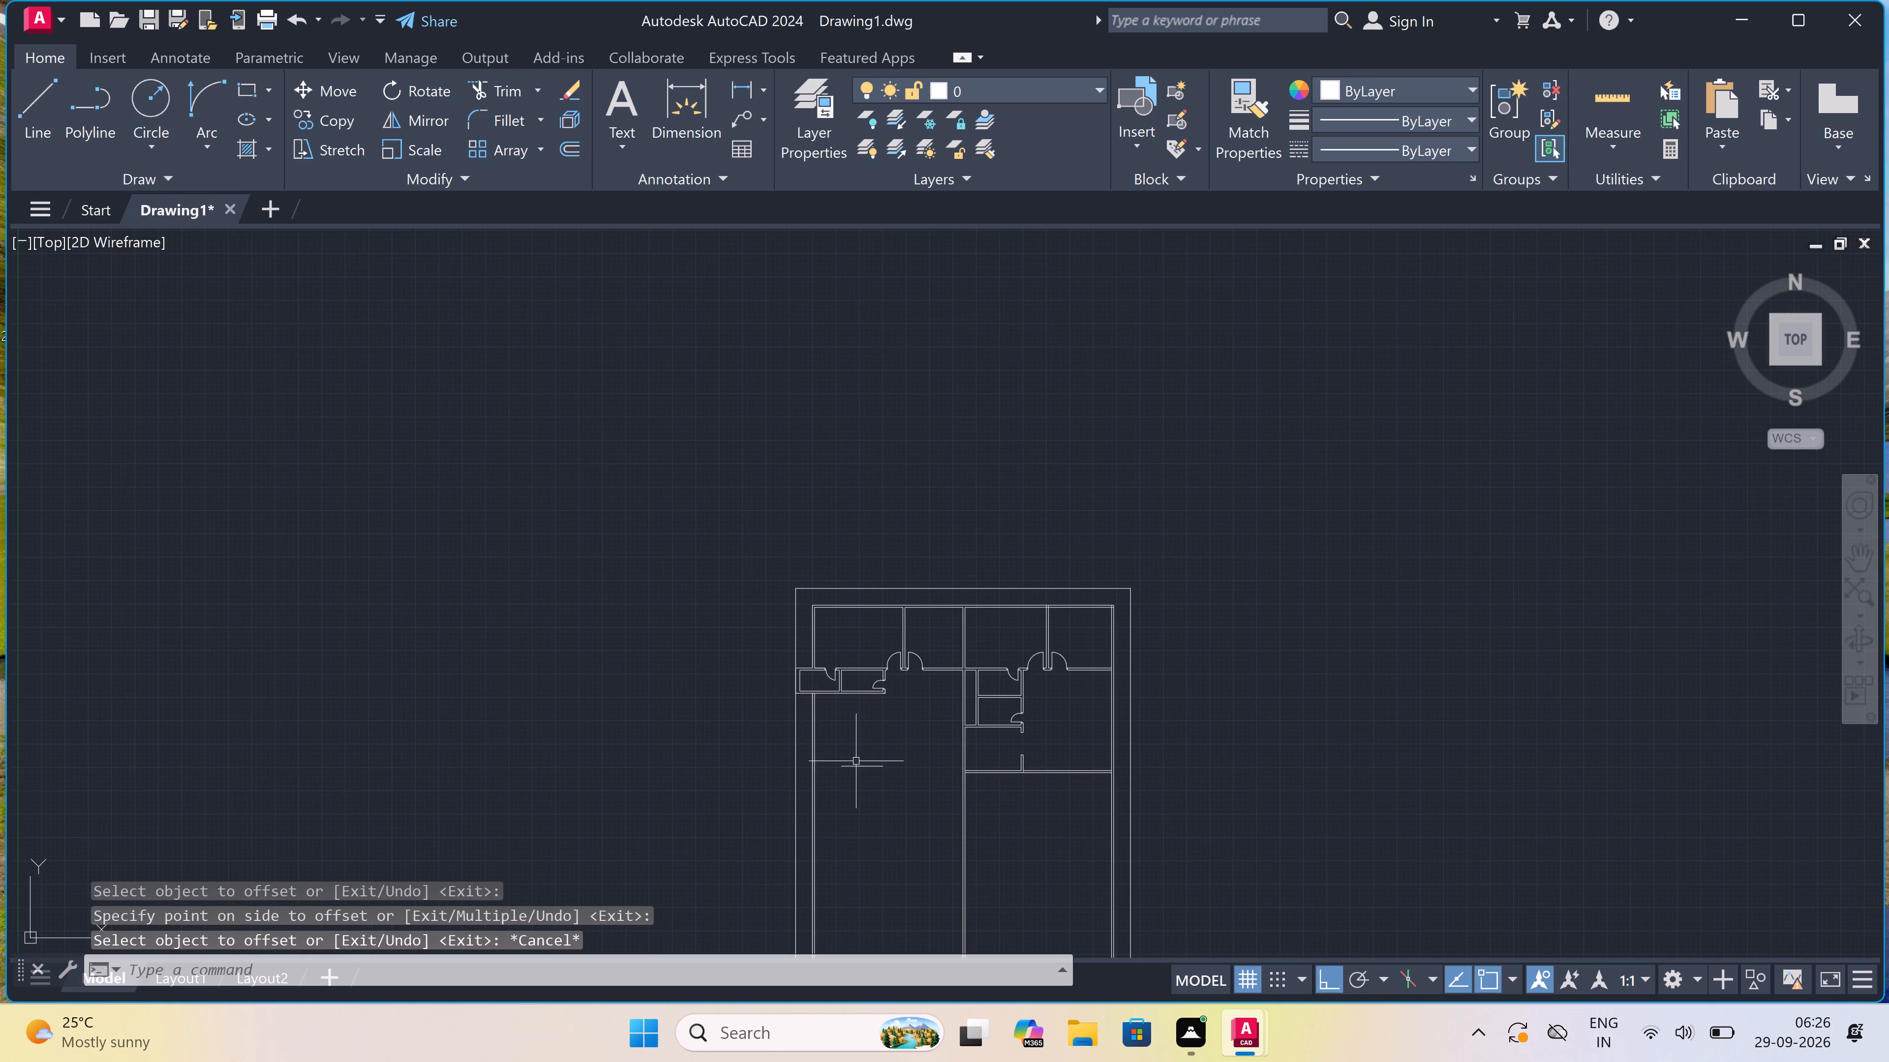
pyautogui.scroll(1, 854, 762)
pyautogui.press('space')
pyautogui.click(853, 775)
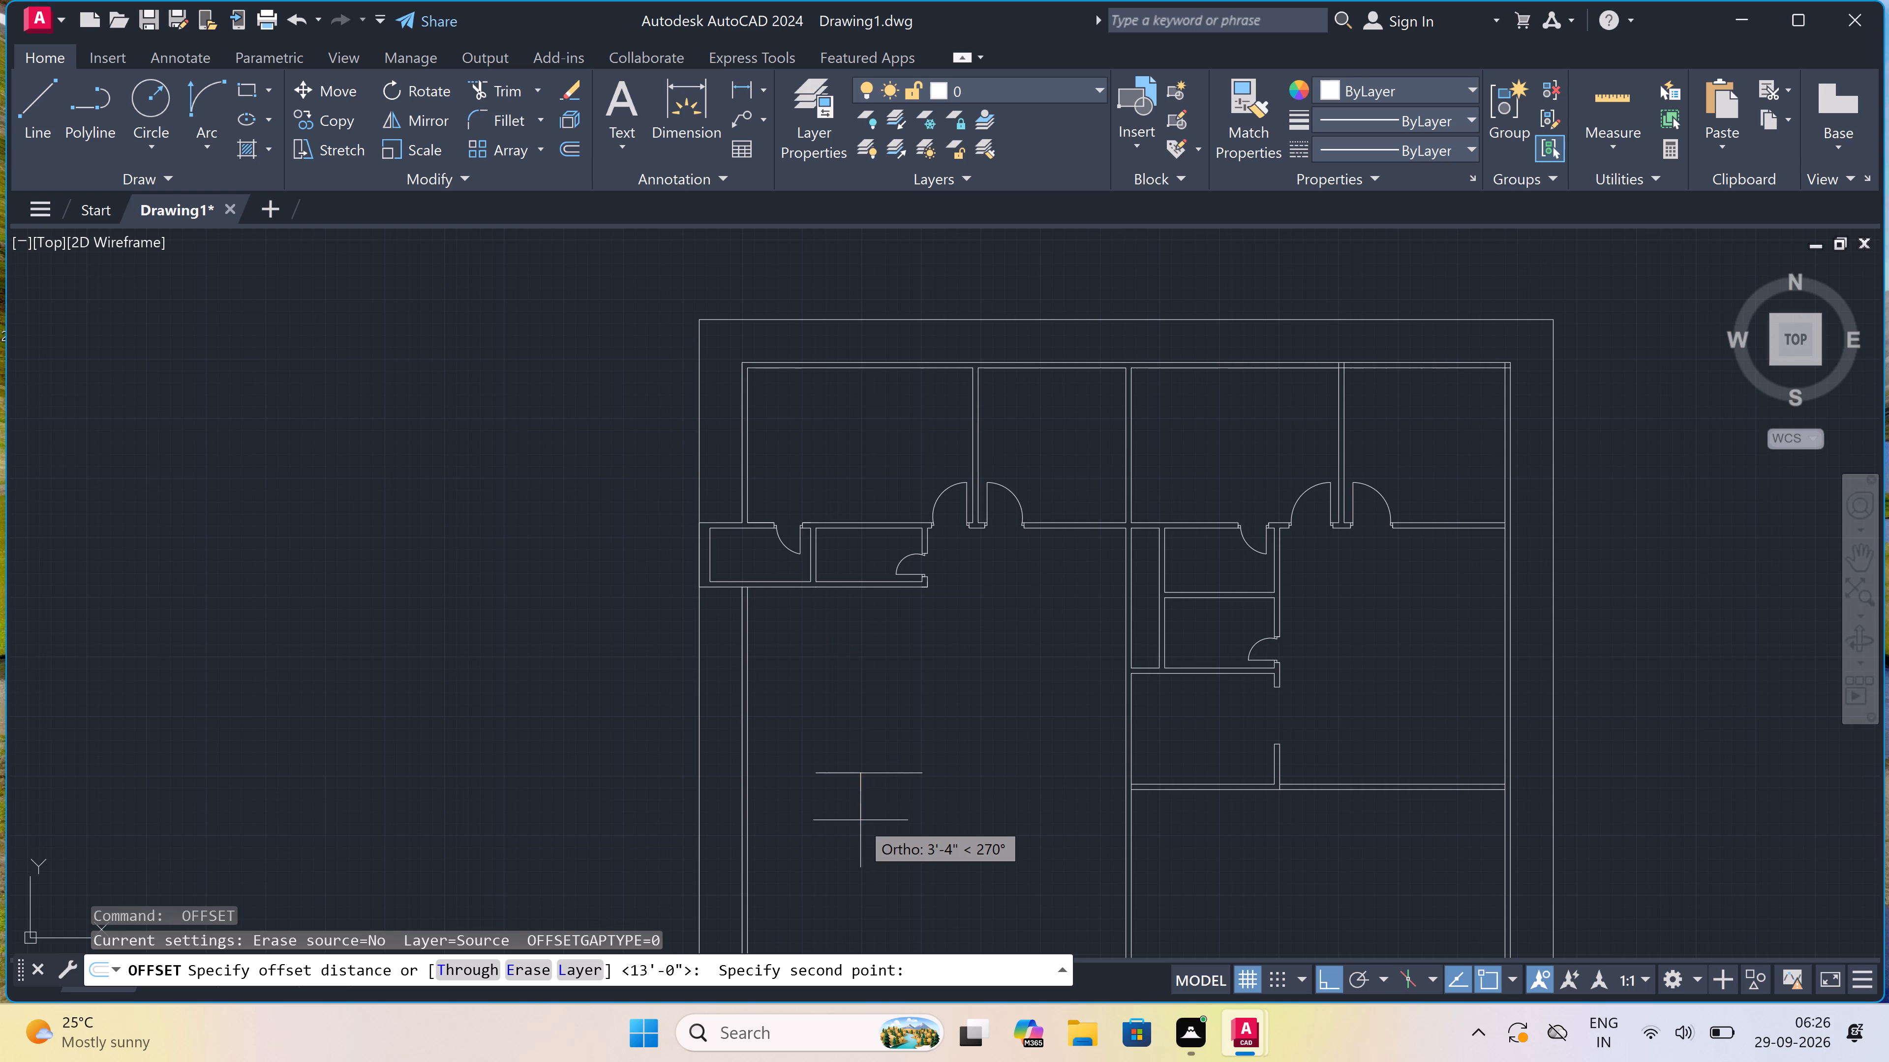
pyautogui.write('4.5"')
pyautogui.press('space')
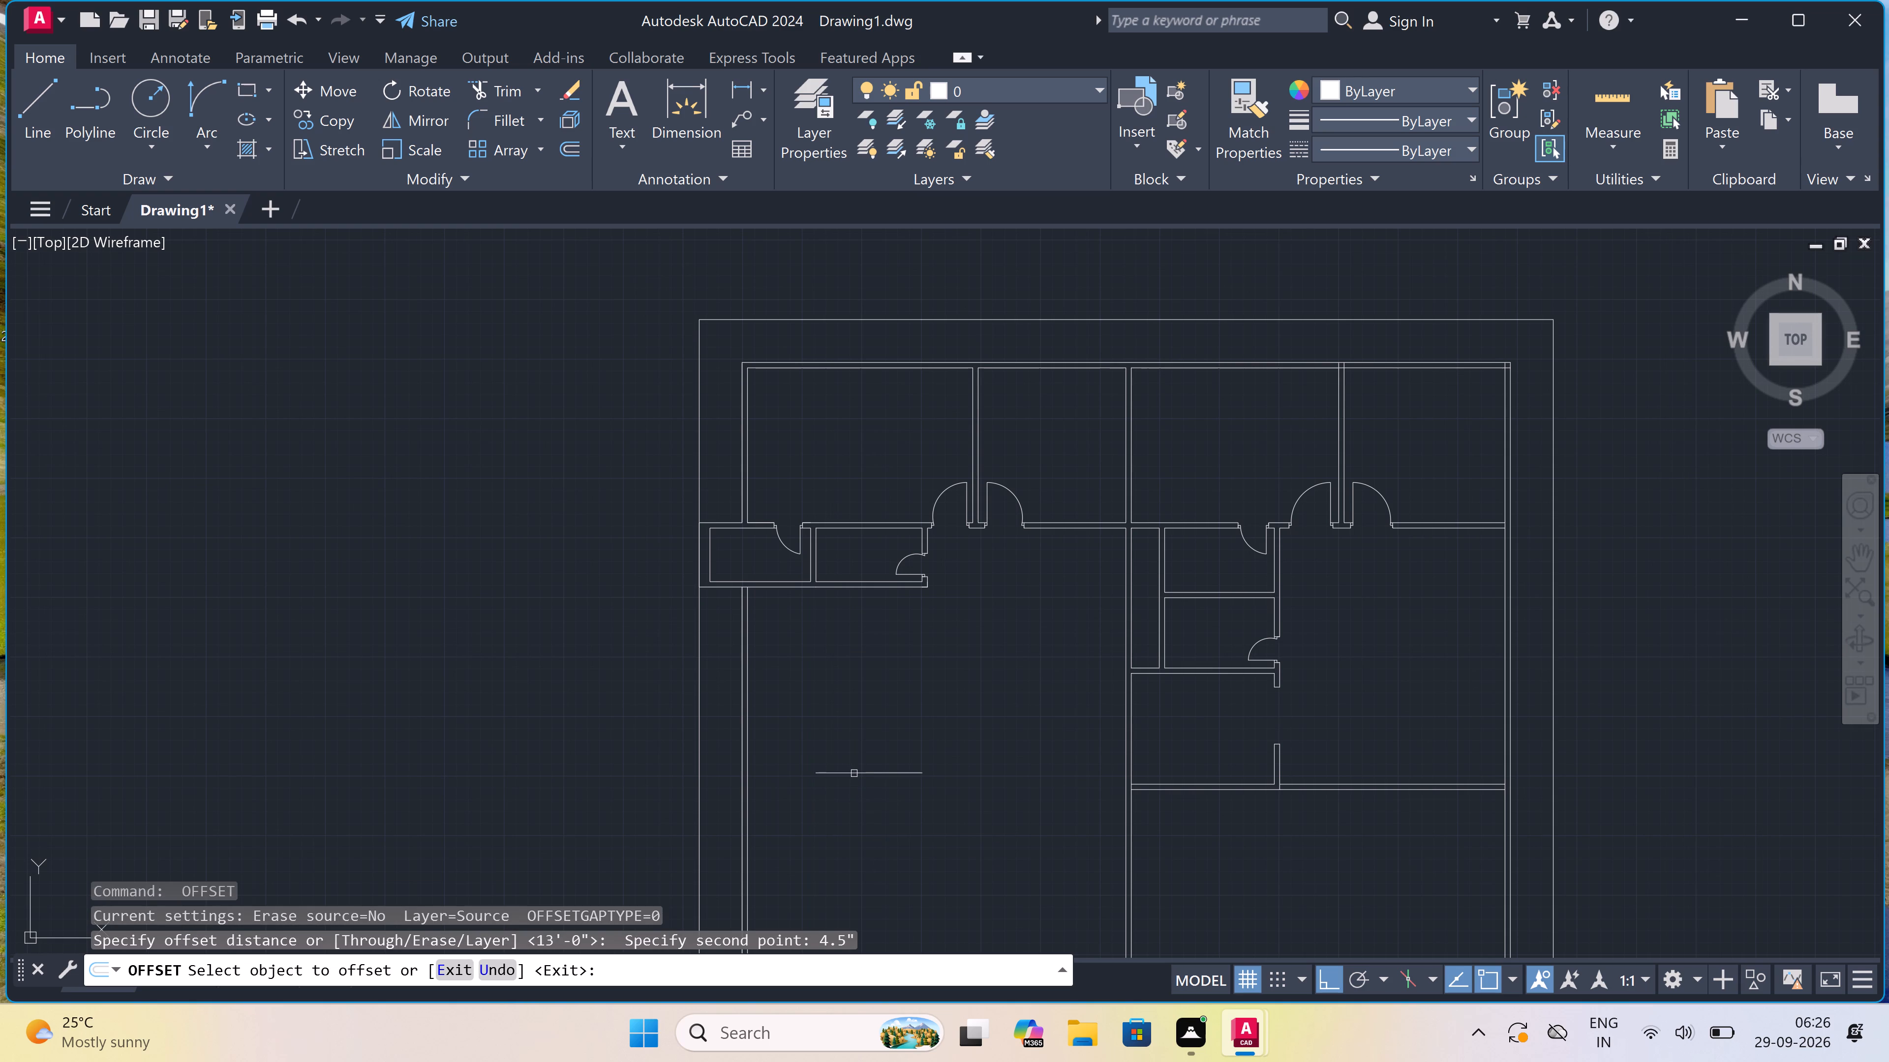
pyautogui.moveTo(854, 773); pyautogui.dragTo(854, 779)
pyautogui.click(852, 804)
pyautogui.press('Escape')
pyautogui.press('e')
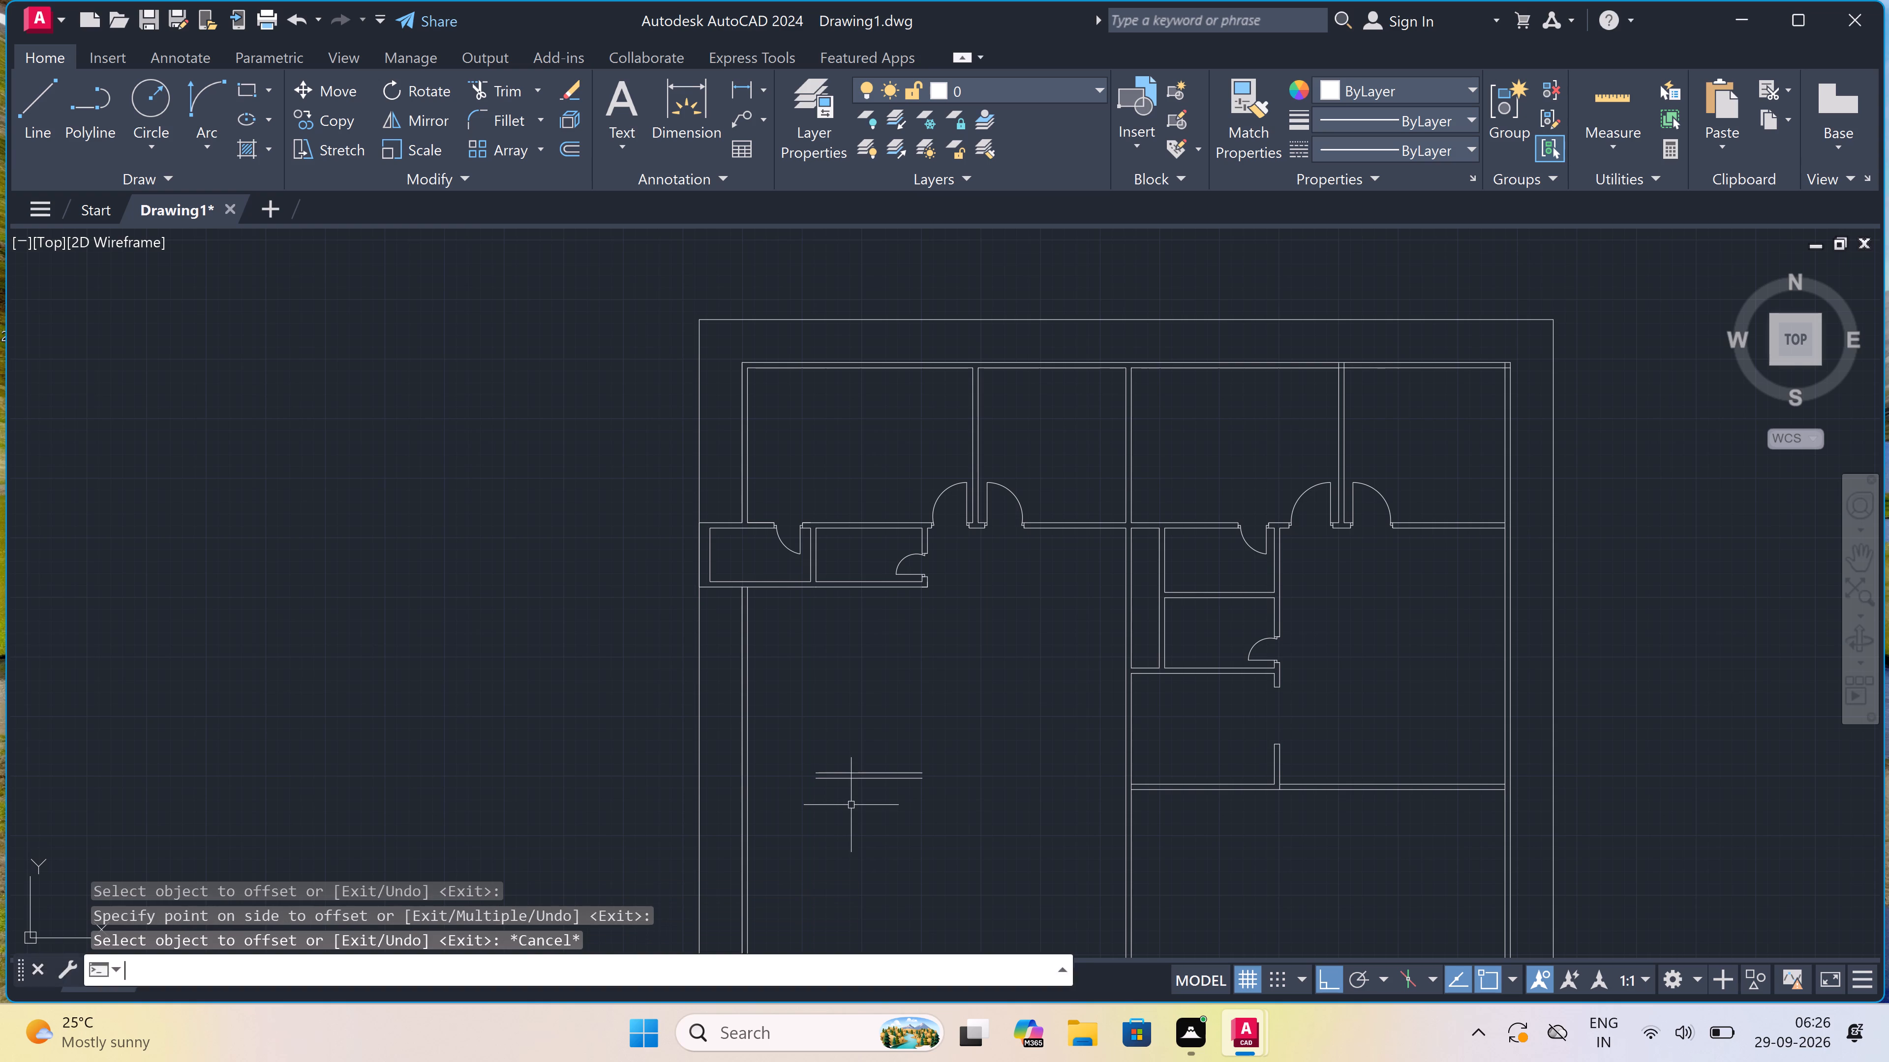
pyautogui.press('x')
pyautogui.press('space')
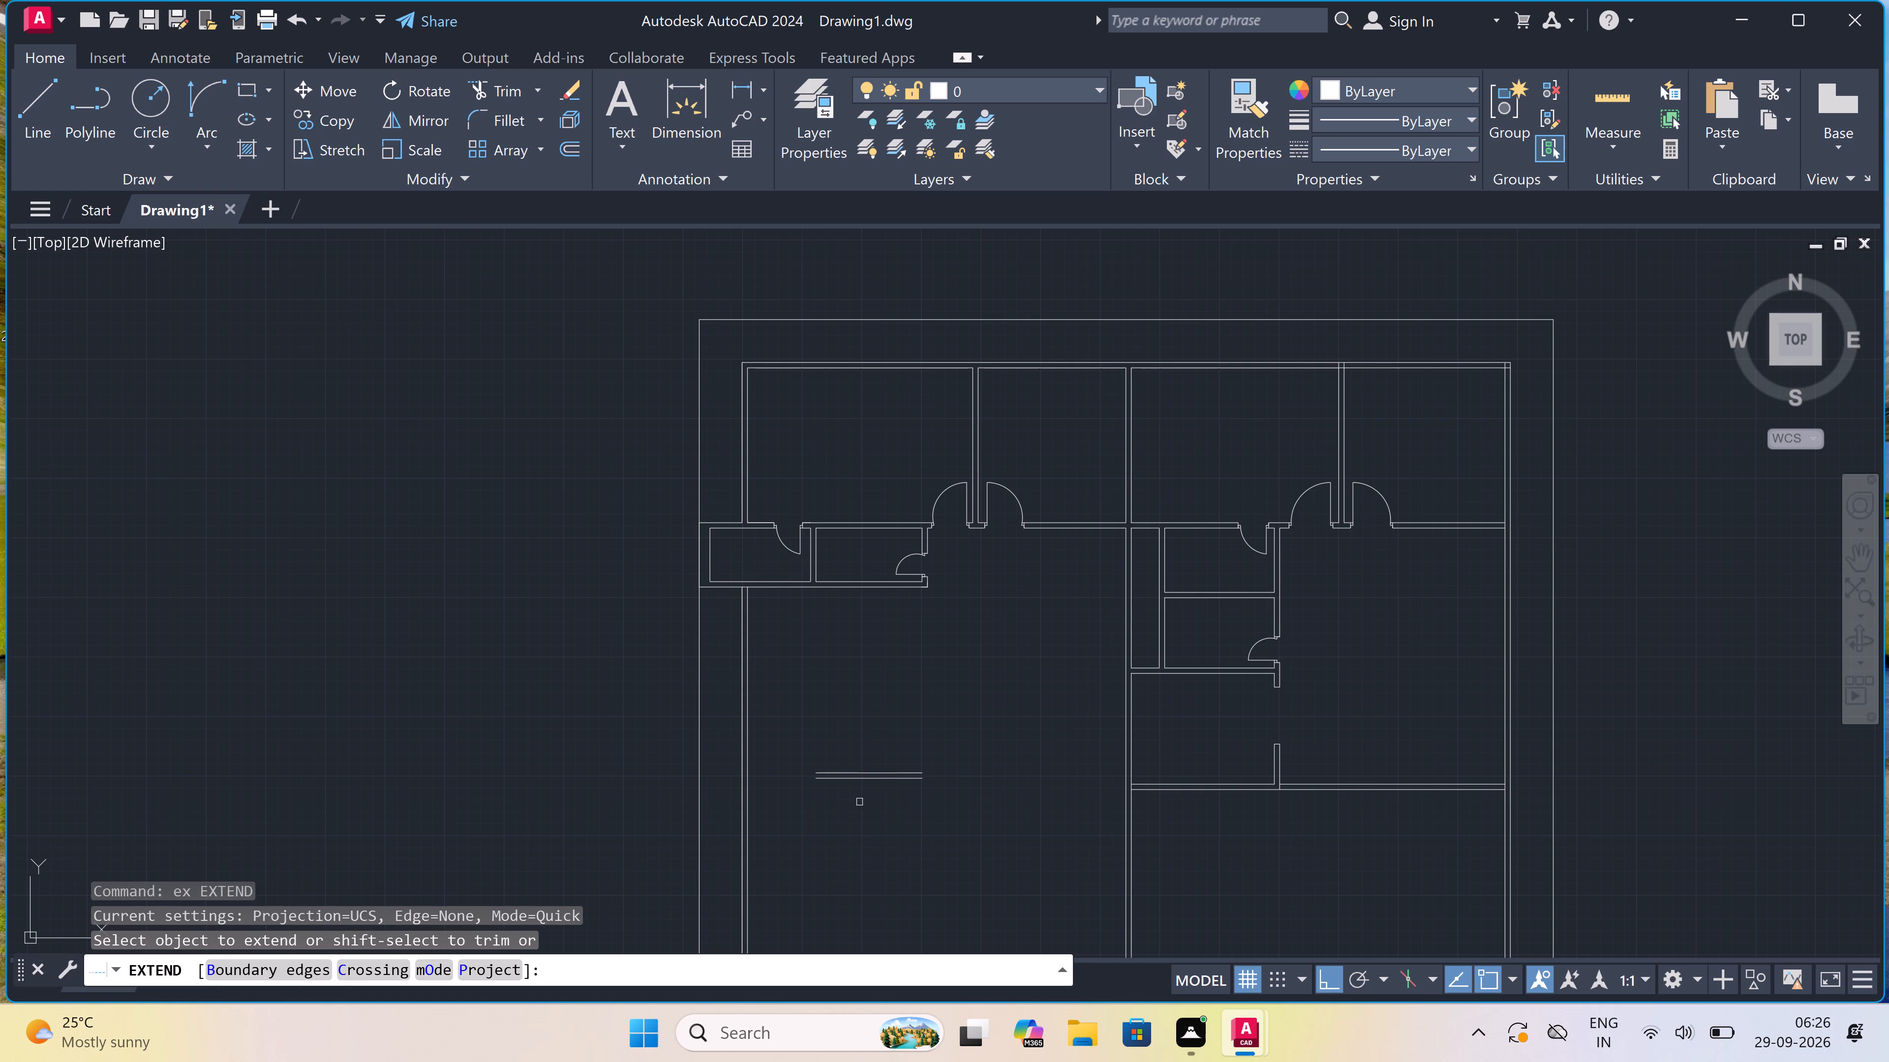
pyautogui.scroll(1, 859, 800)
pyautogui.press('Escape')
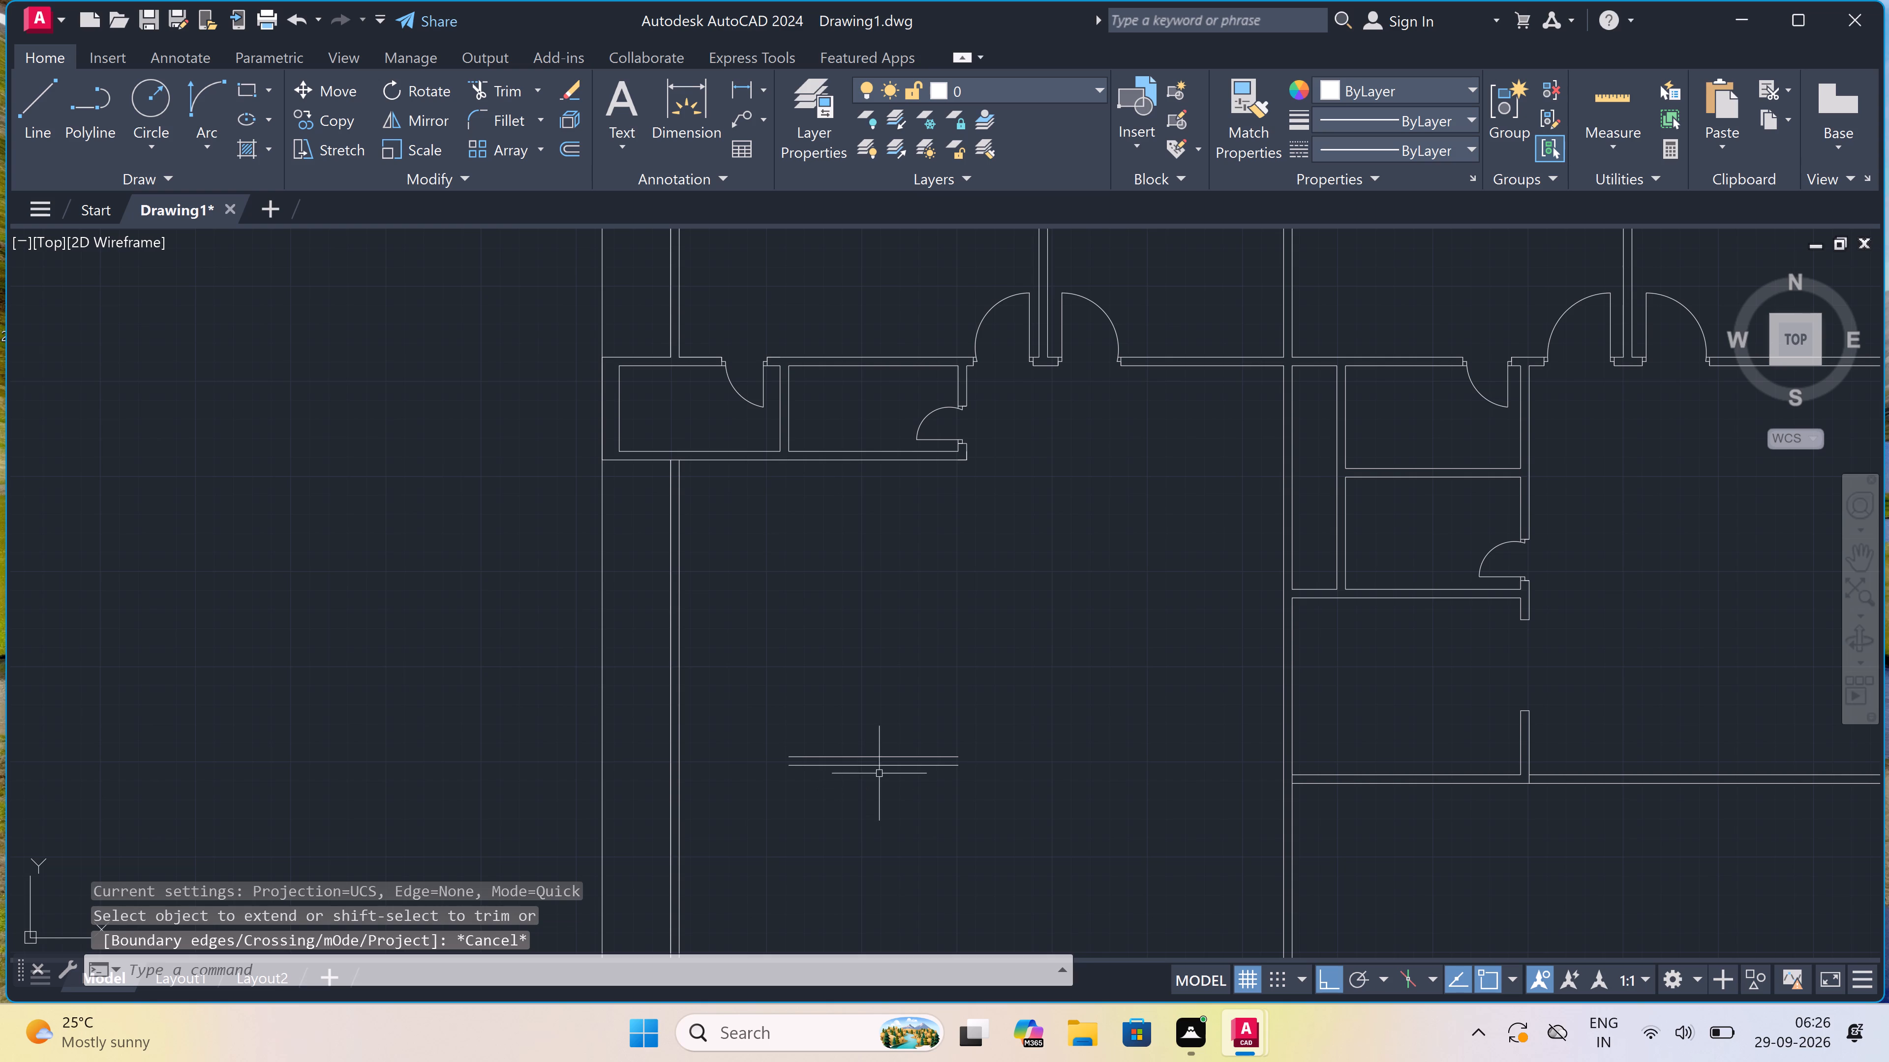
# Delete the two short parallel horizontal lines below the left unit's small rooms.
pyautogui.click(944, 723)
pyautogui.click(879, 807)
pyautogui.press('Delete')
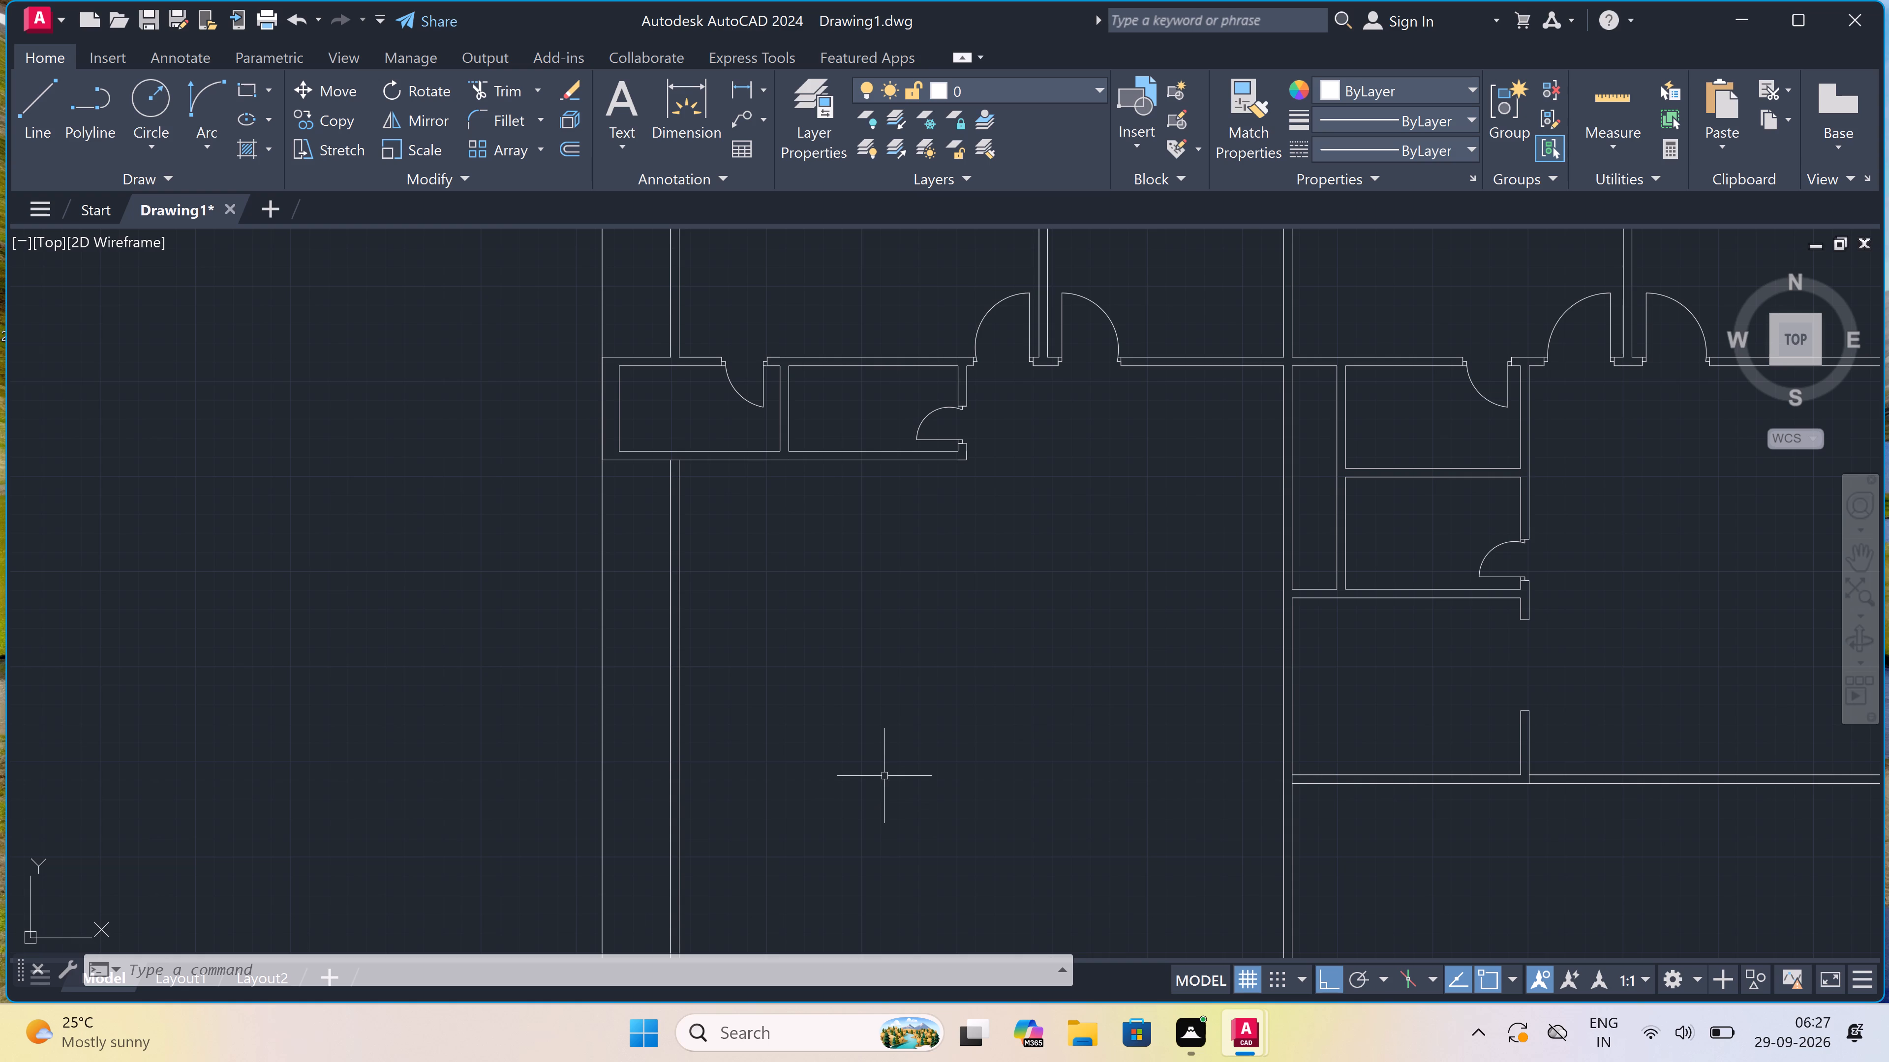
# Extend both lines of the right unit's lower horizontal wall across the left unit to its outer side wall.
pyautogui.scroll(-1, 871, 746)
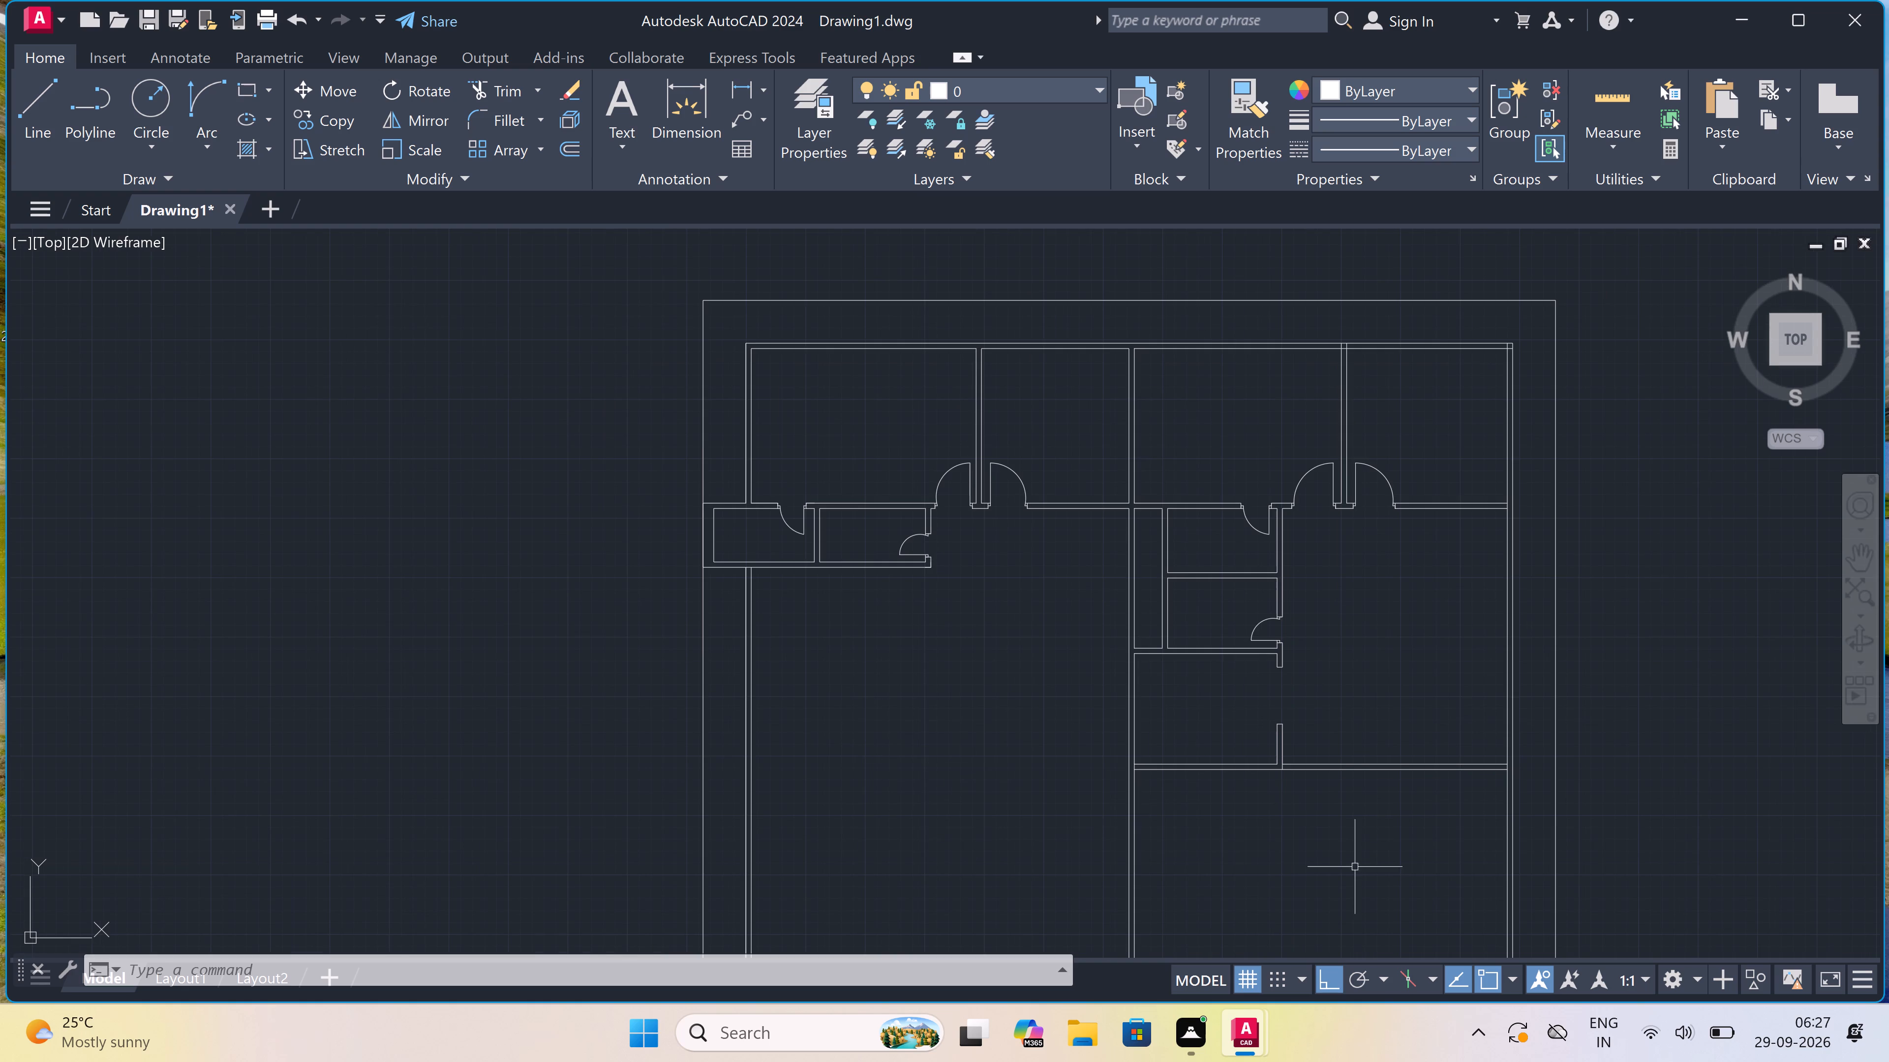
pyautogui.scroll(1, 1115, 829)
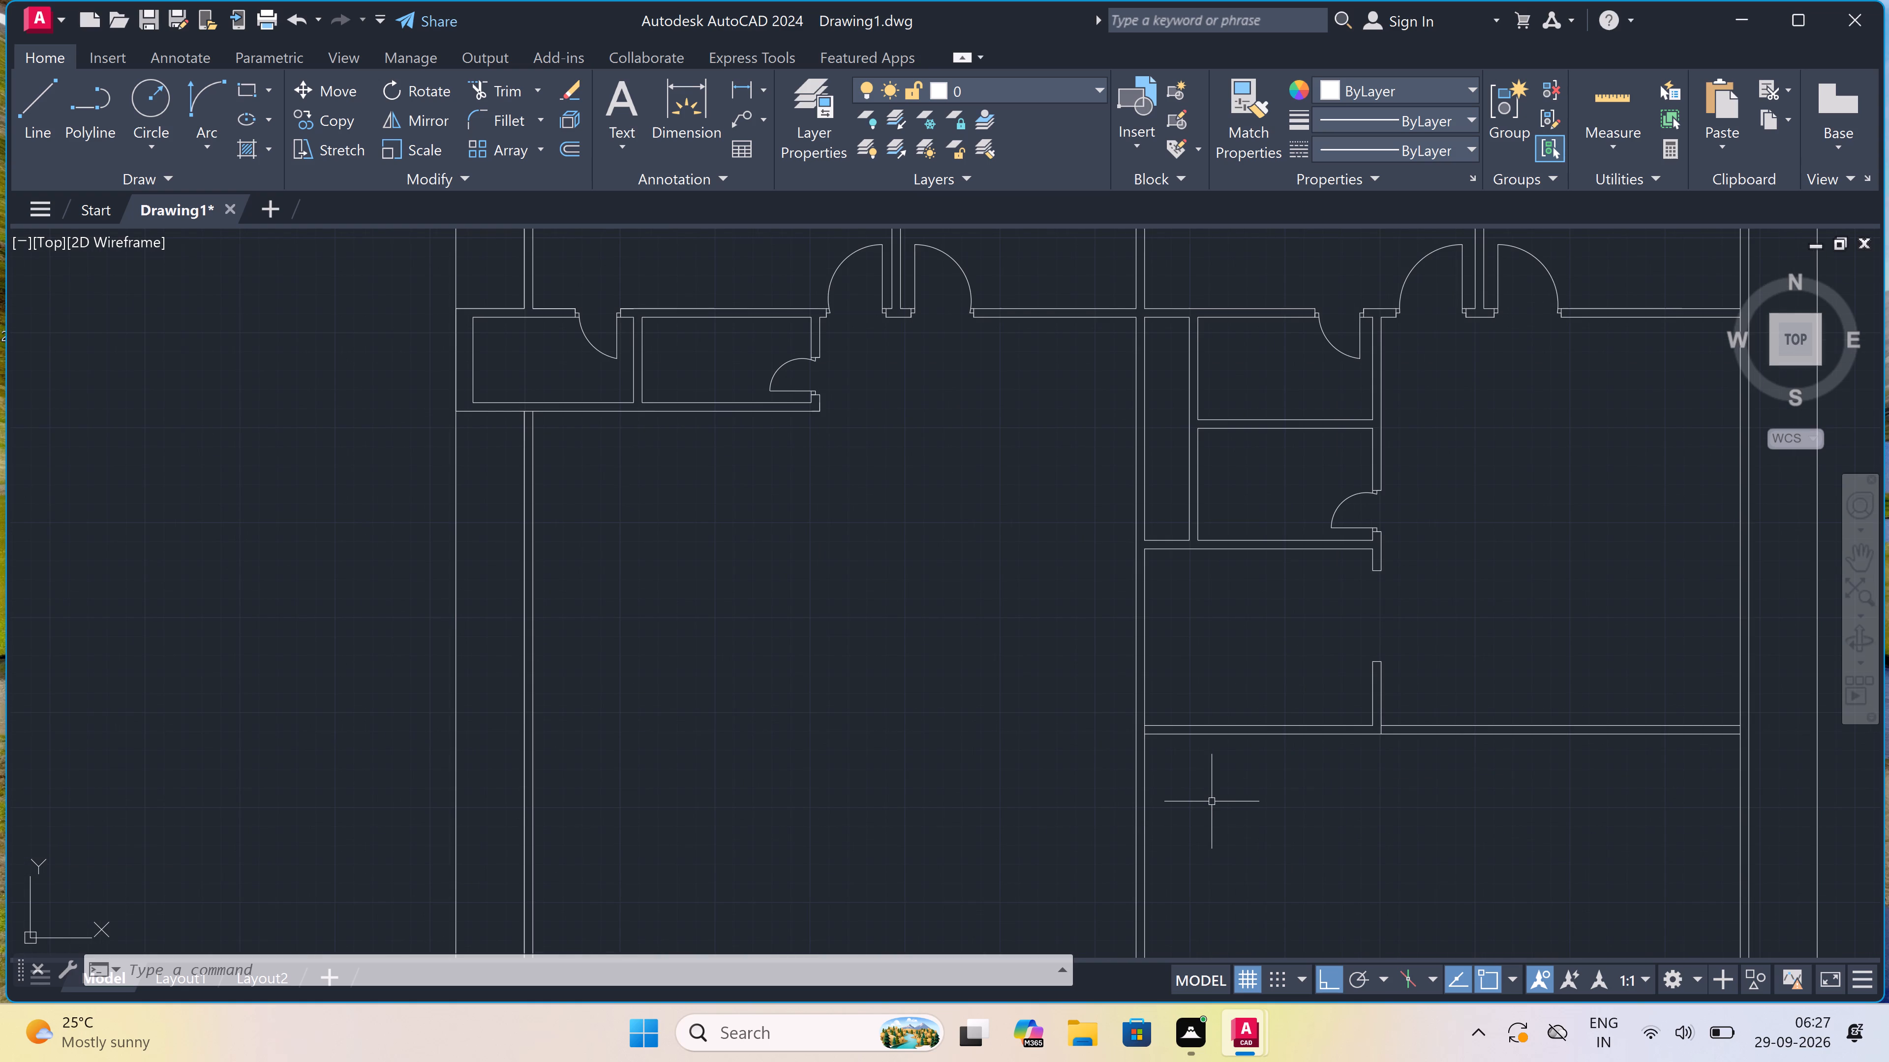
pyautogui.write('ex')
pyautogui.press('space')
pyautogui.click(1206, 694)
pyautogui.click(1219, 824)
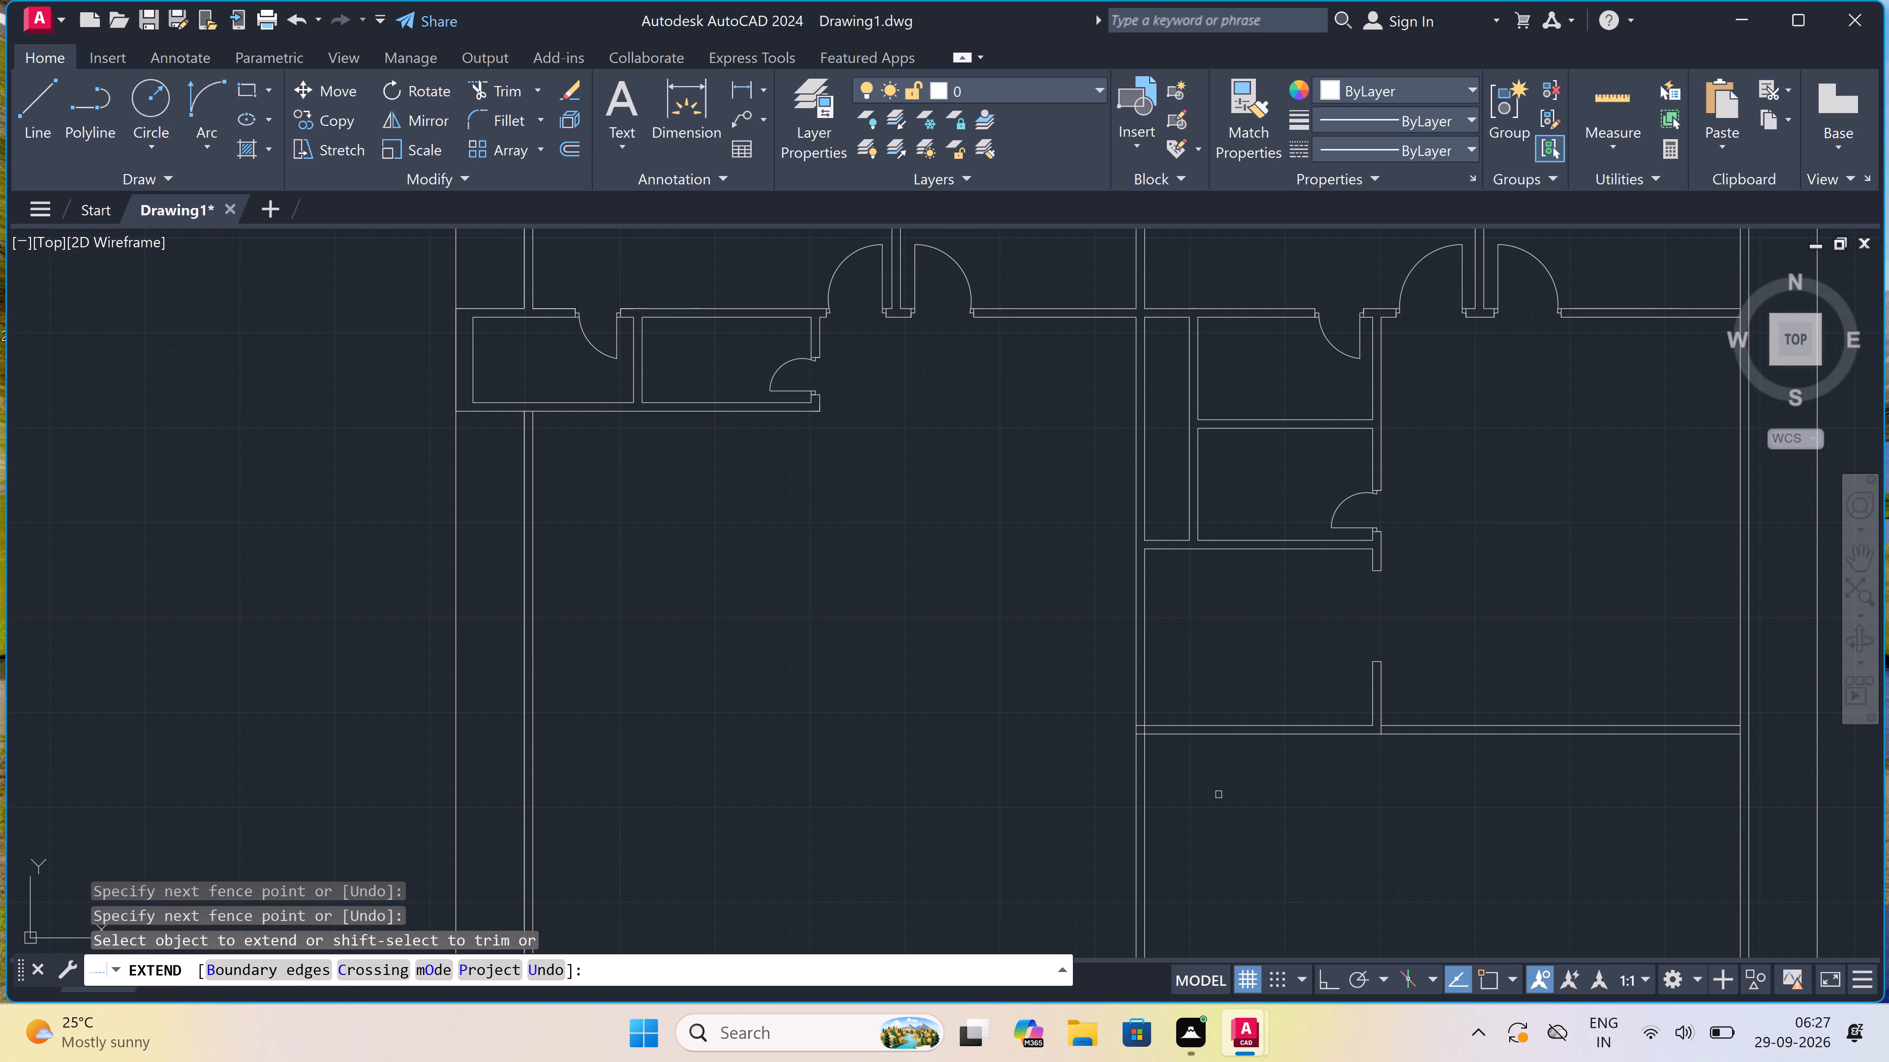
pyautogui.click(1207, 711)
pyautogui.click(1220, 800)
pyautogui.scroll(-1, 1219, 800)
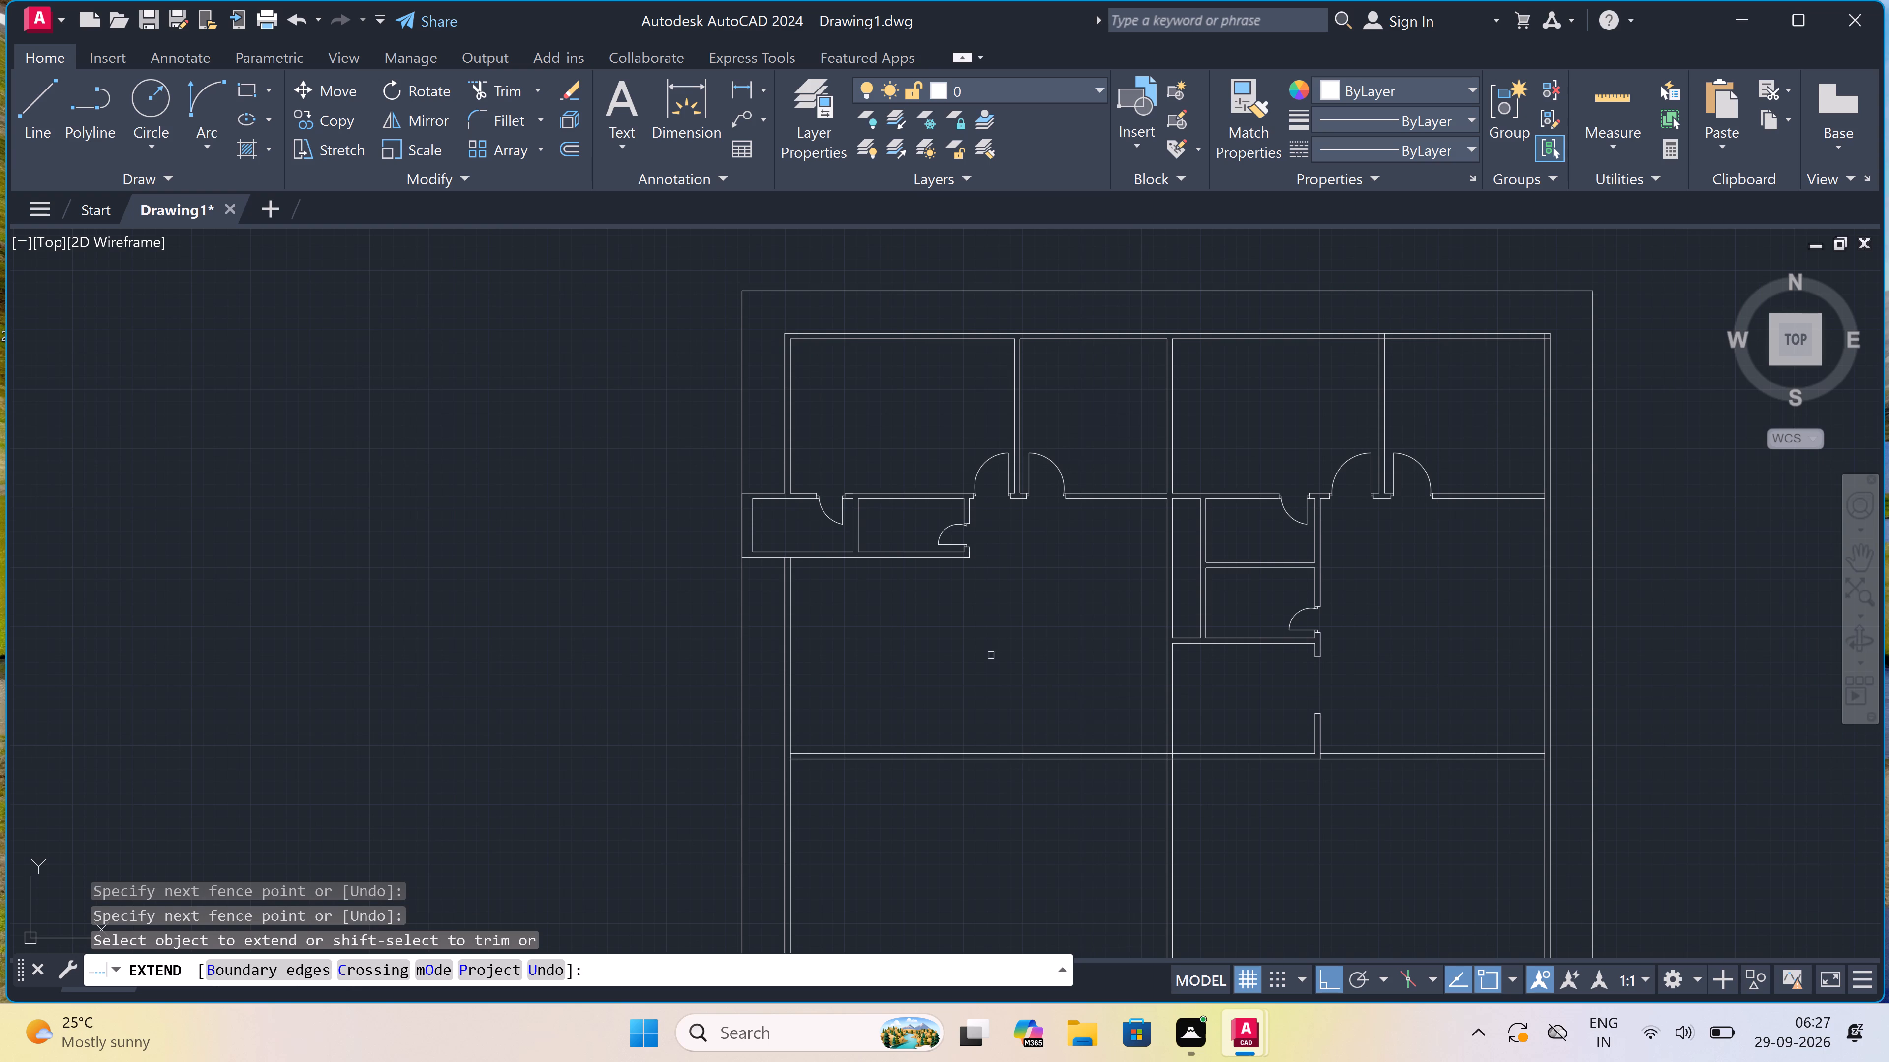
pyautogui.press('Escape')
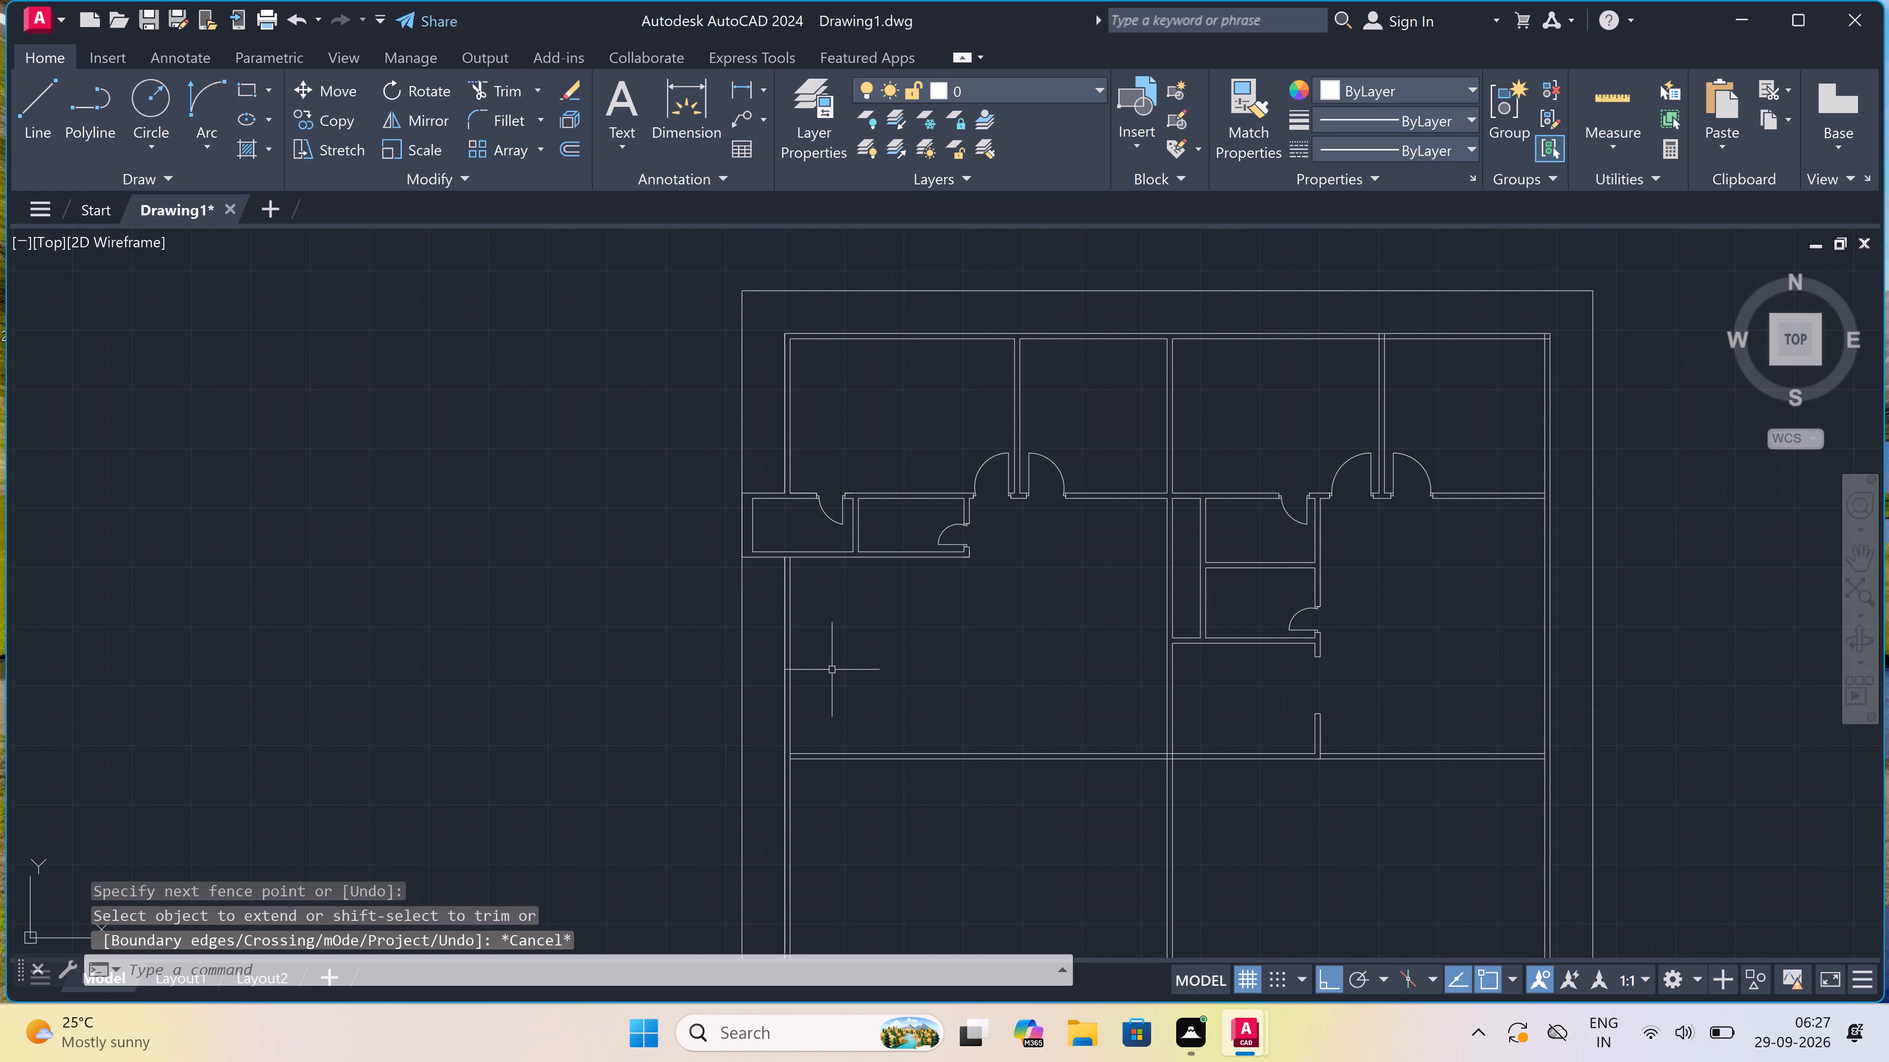
# Draw a line 10'3" rightward from the left unit's side-wall corner below the small rooms, continuing down to the extended horizontal wall.
pyautogui.press('l')
pyautogui.press('space')
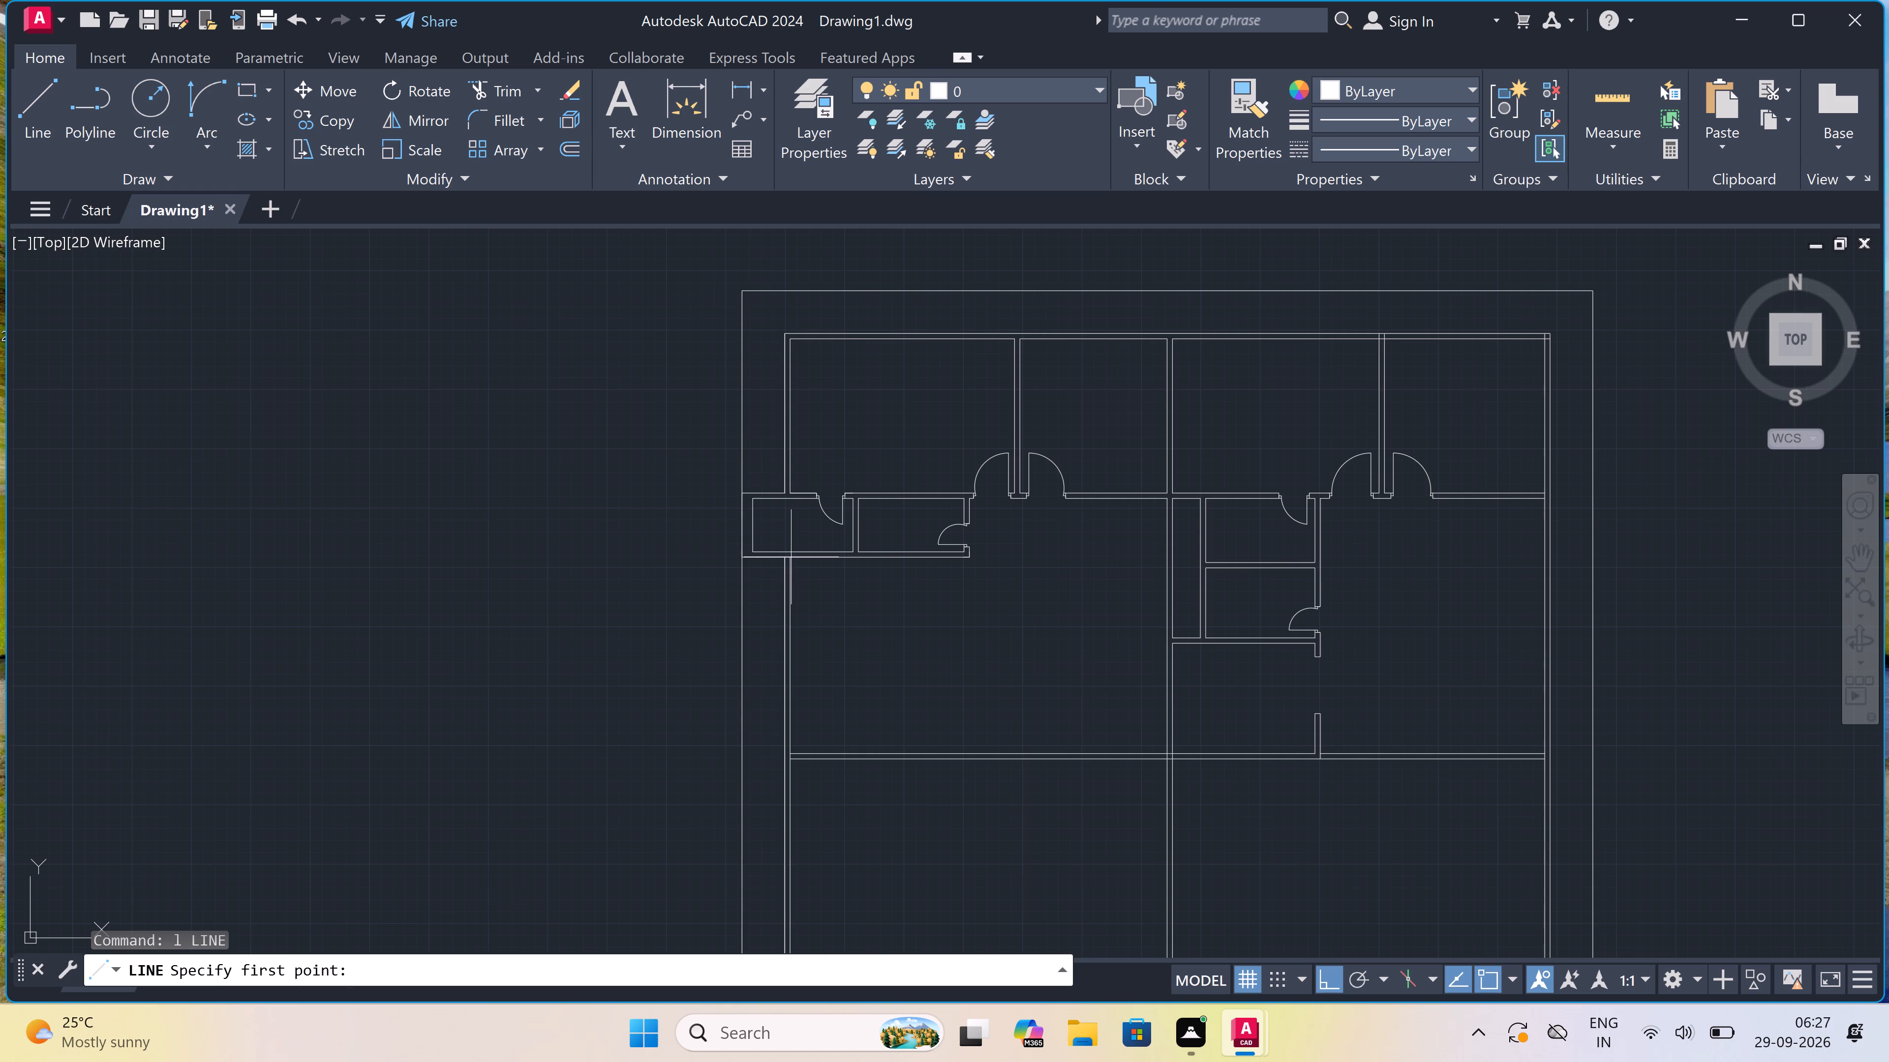
pyautogui.click(791, 552)
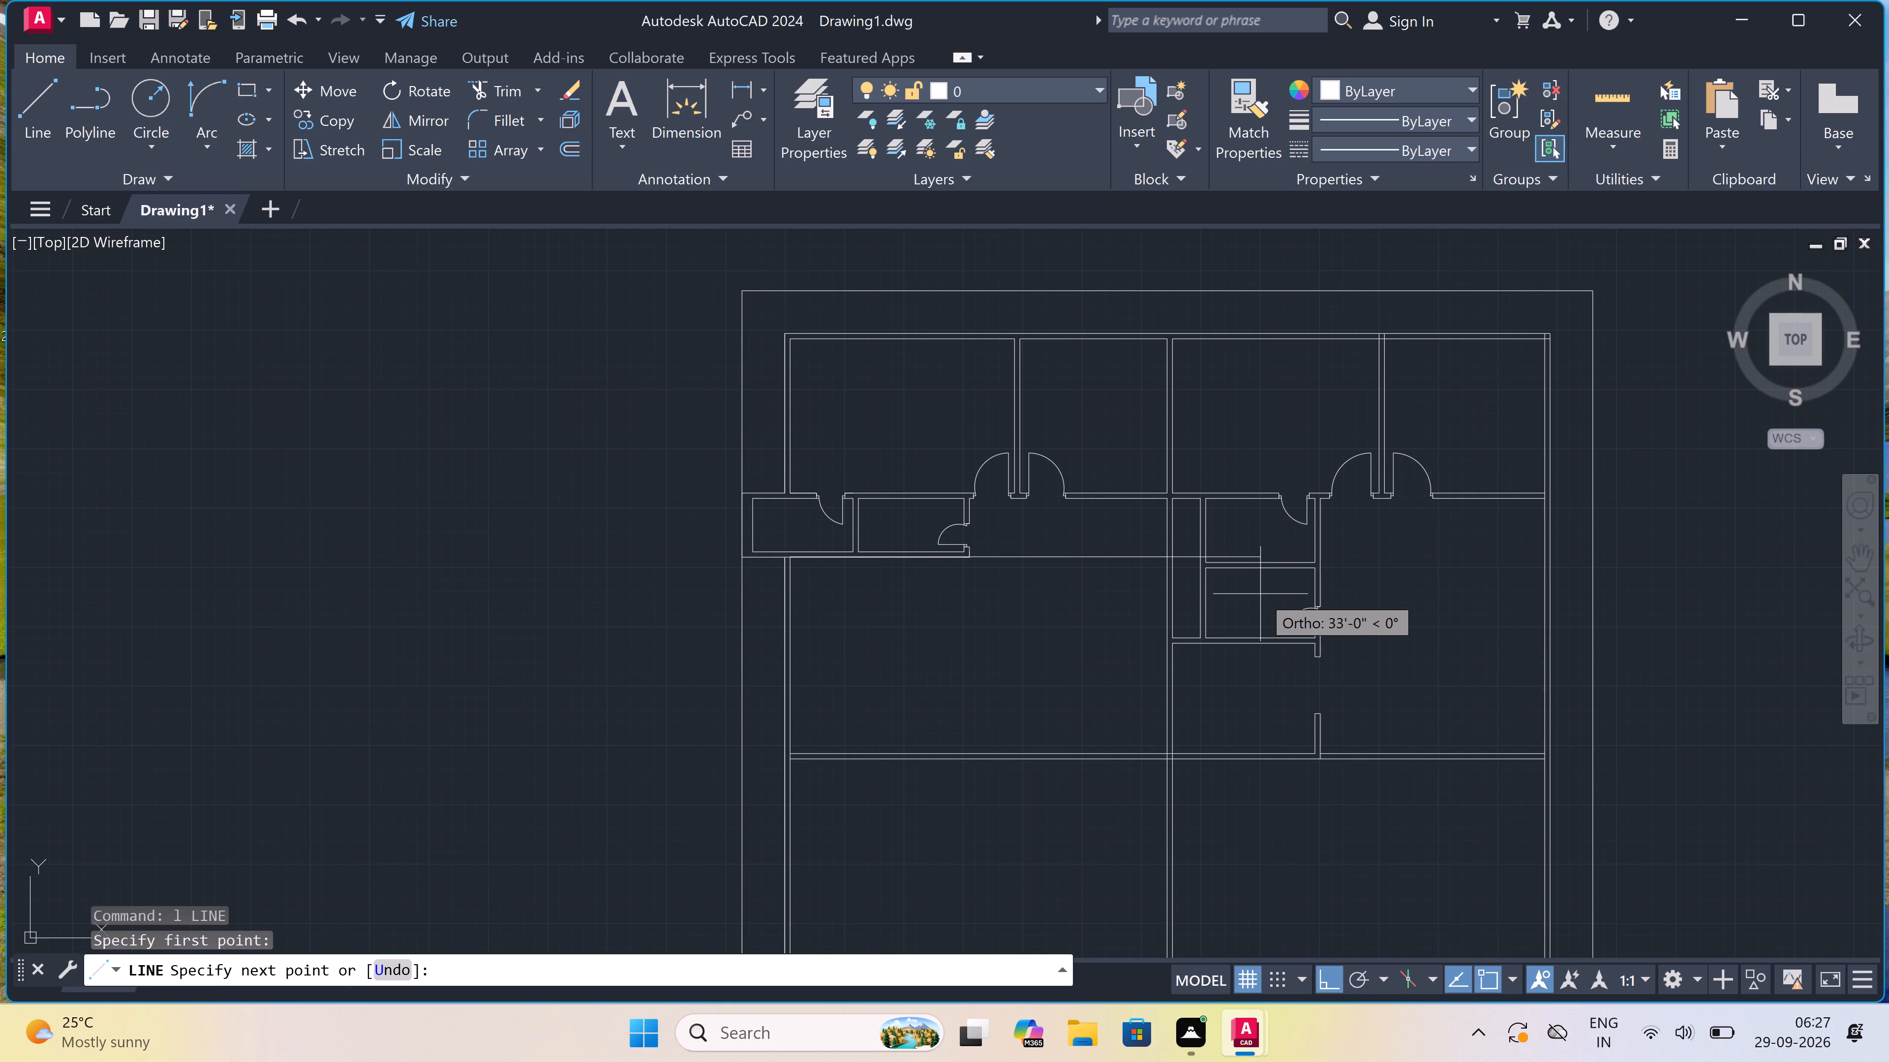
pyautogui.write("10'")
pyautogui.press('3')
pyautogui.hotkey('shift', '"')
pyautogui.press('space')
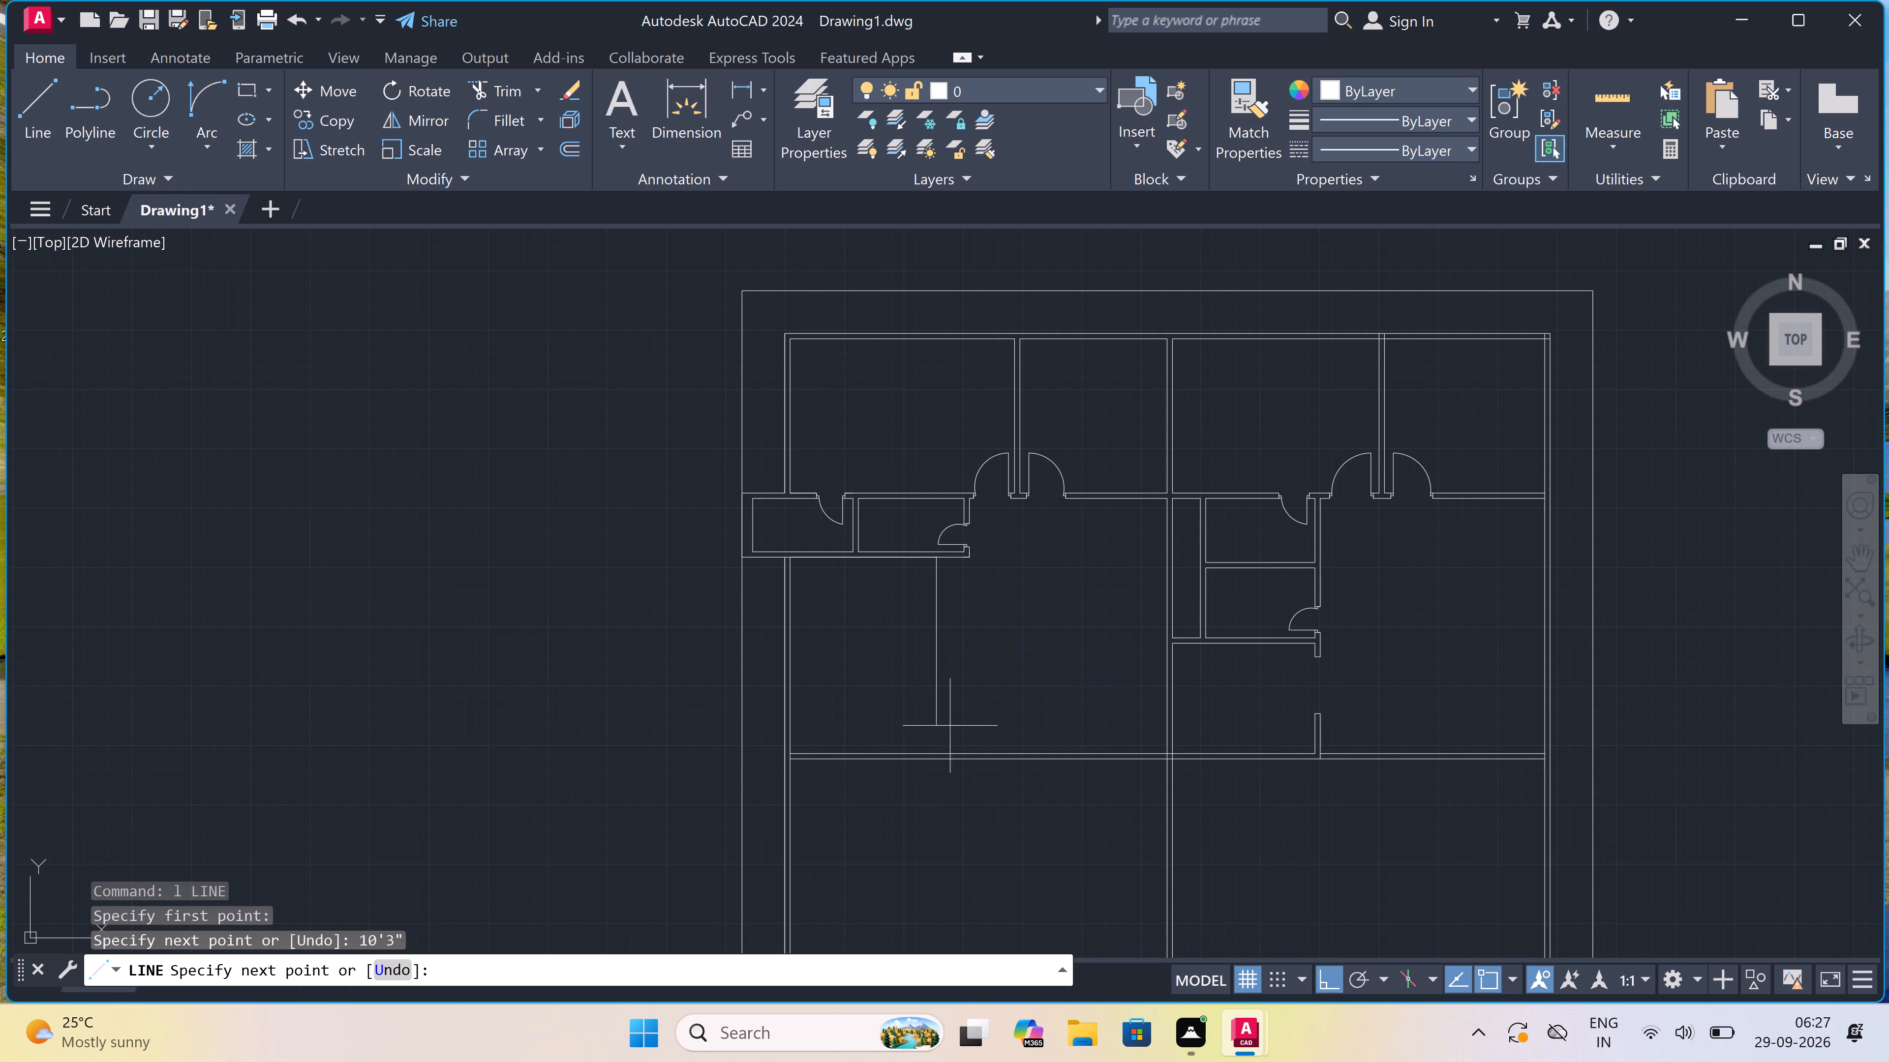
pyautogui.scroll(2, 932, 763)
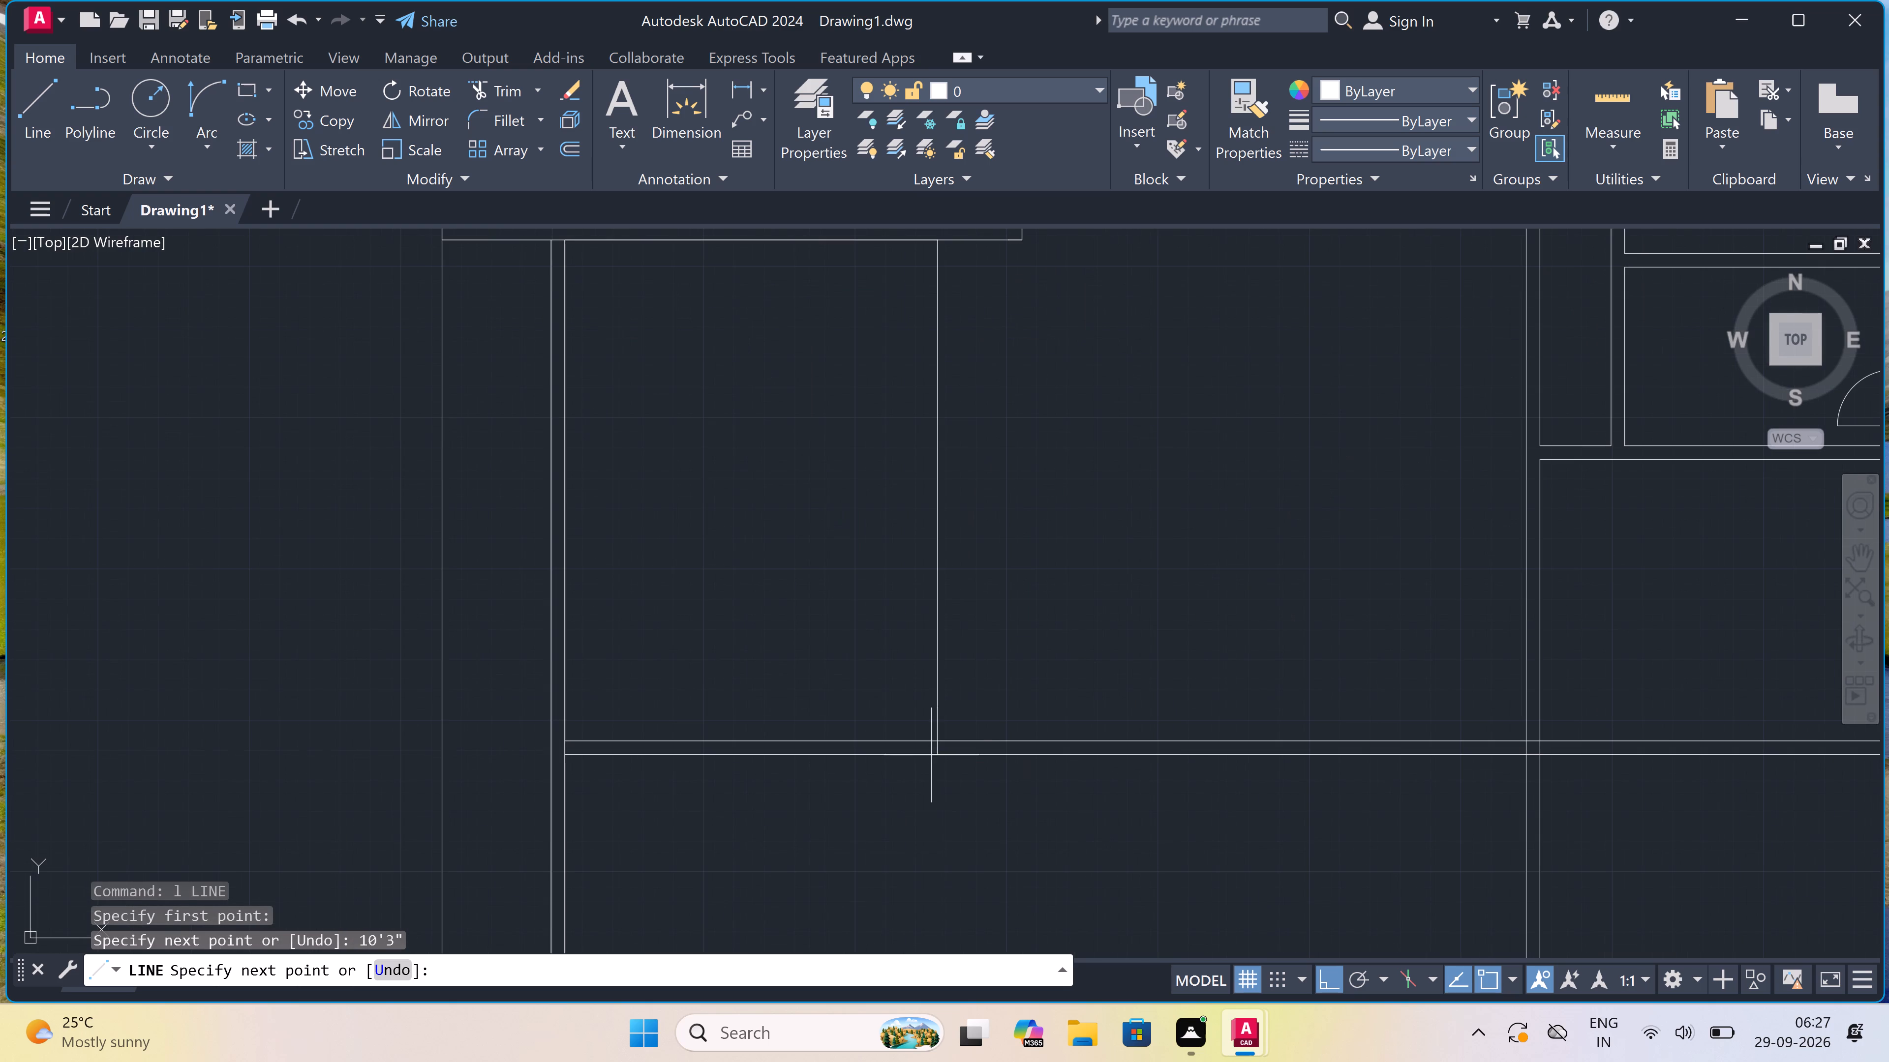
pyautogui.click(935, 746)
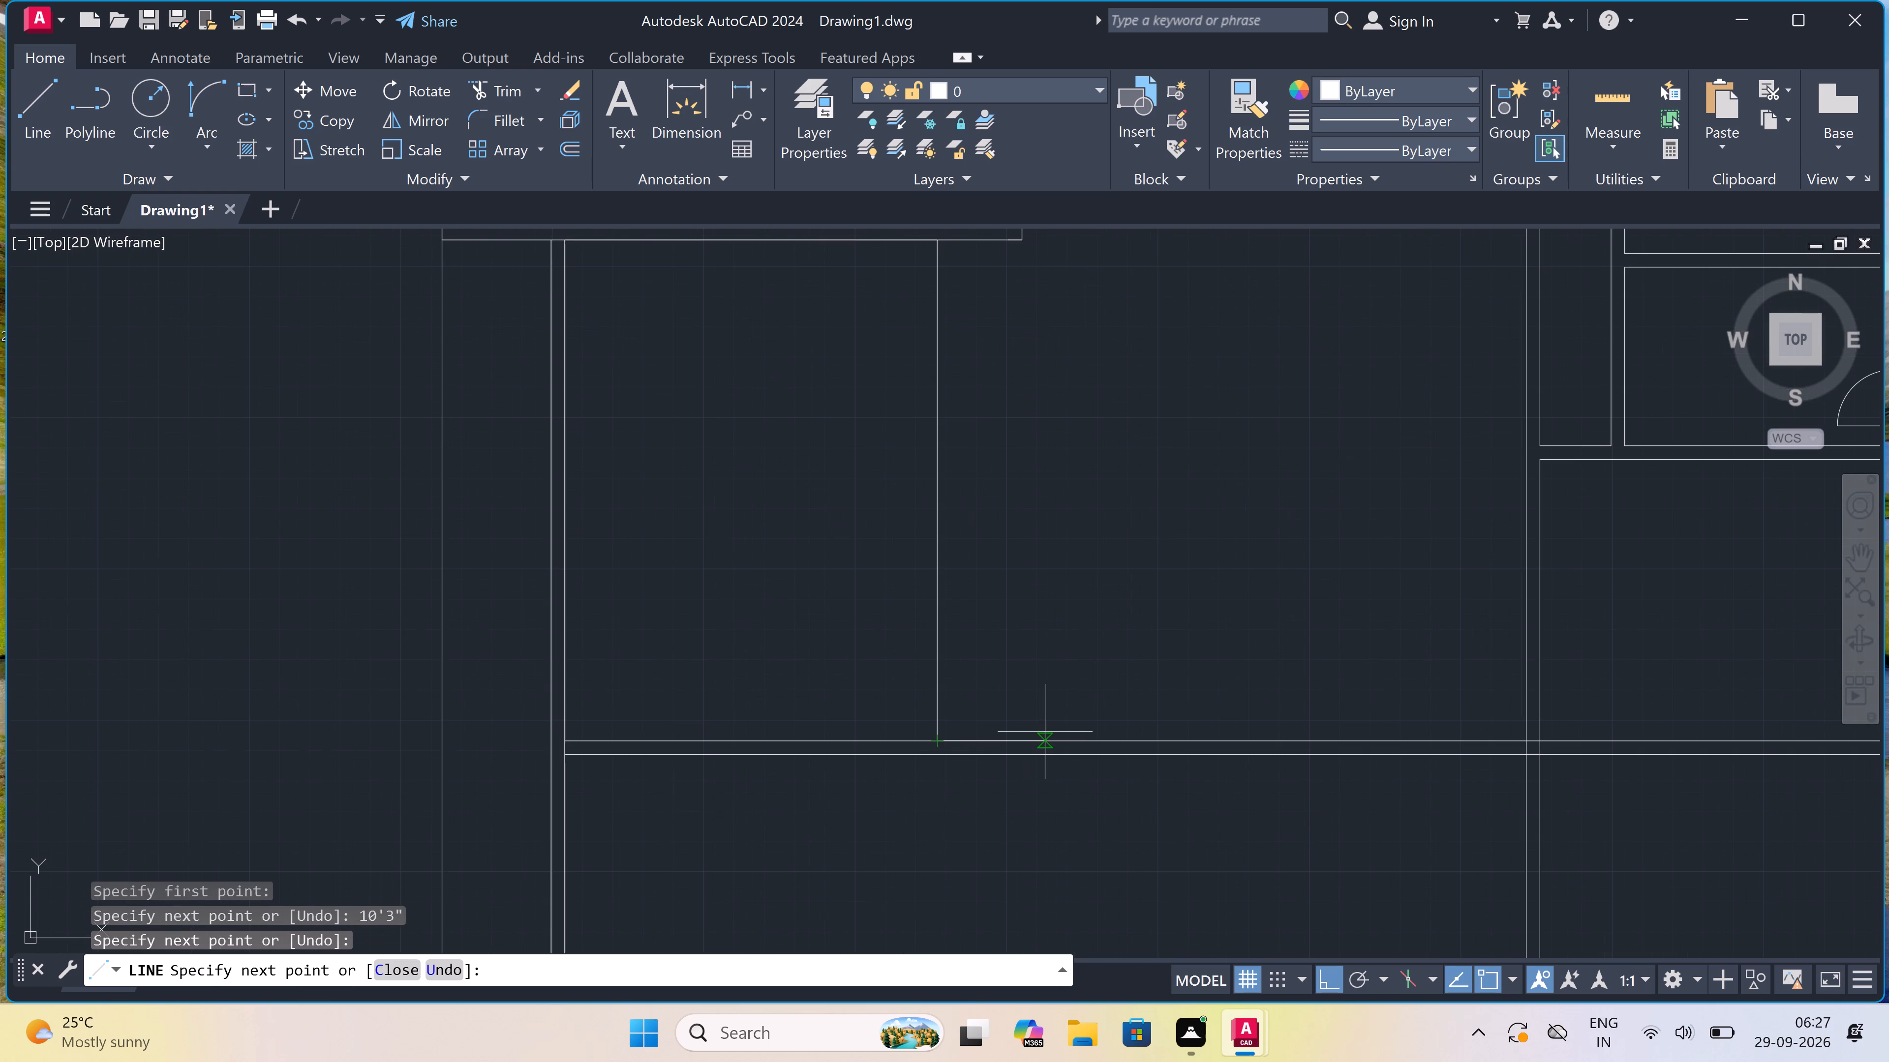
# Continue the line 4.5" rightward and back up to the small rooms' bottom wall, forming the partition's second face.
pyautogui.write('4.5"')
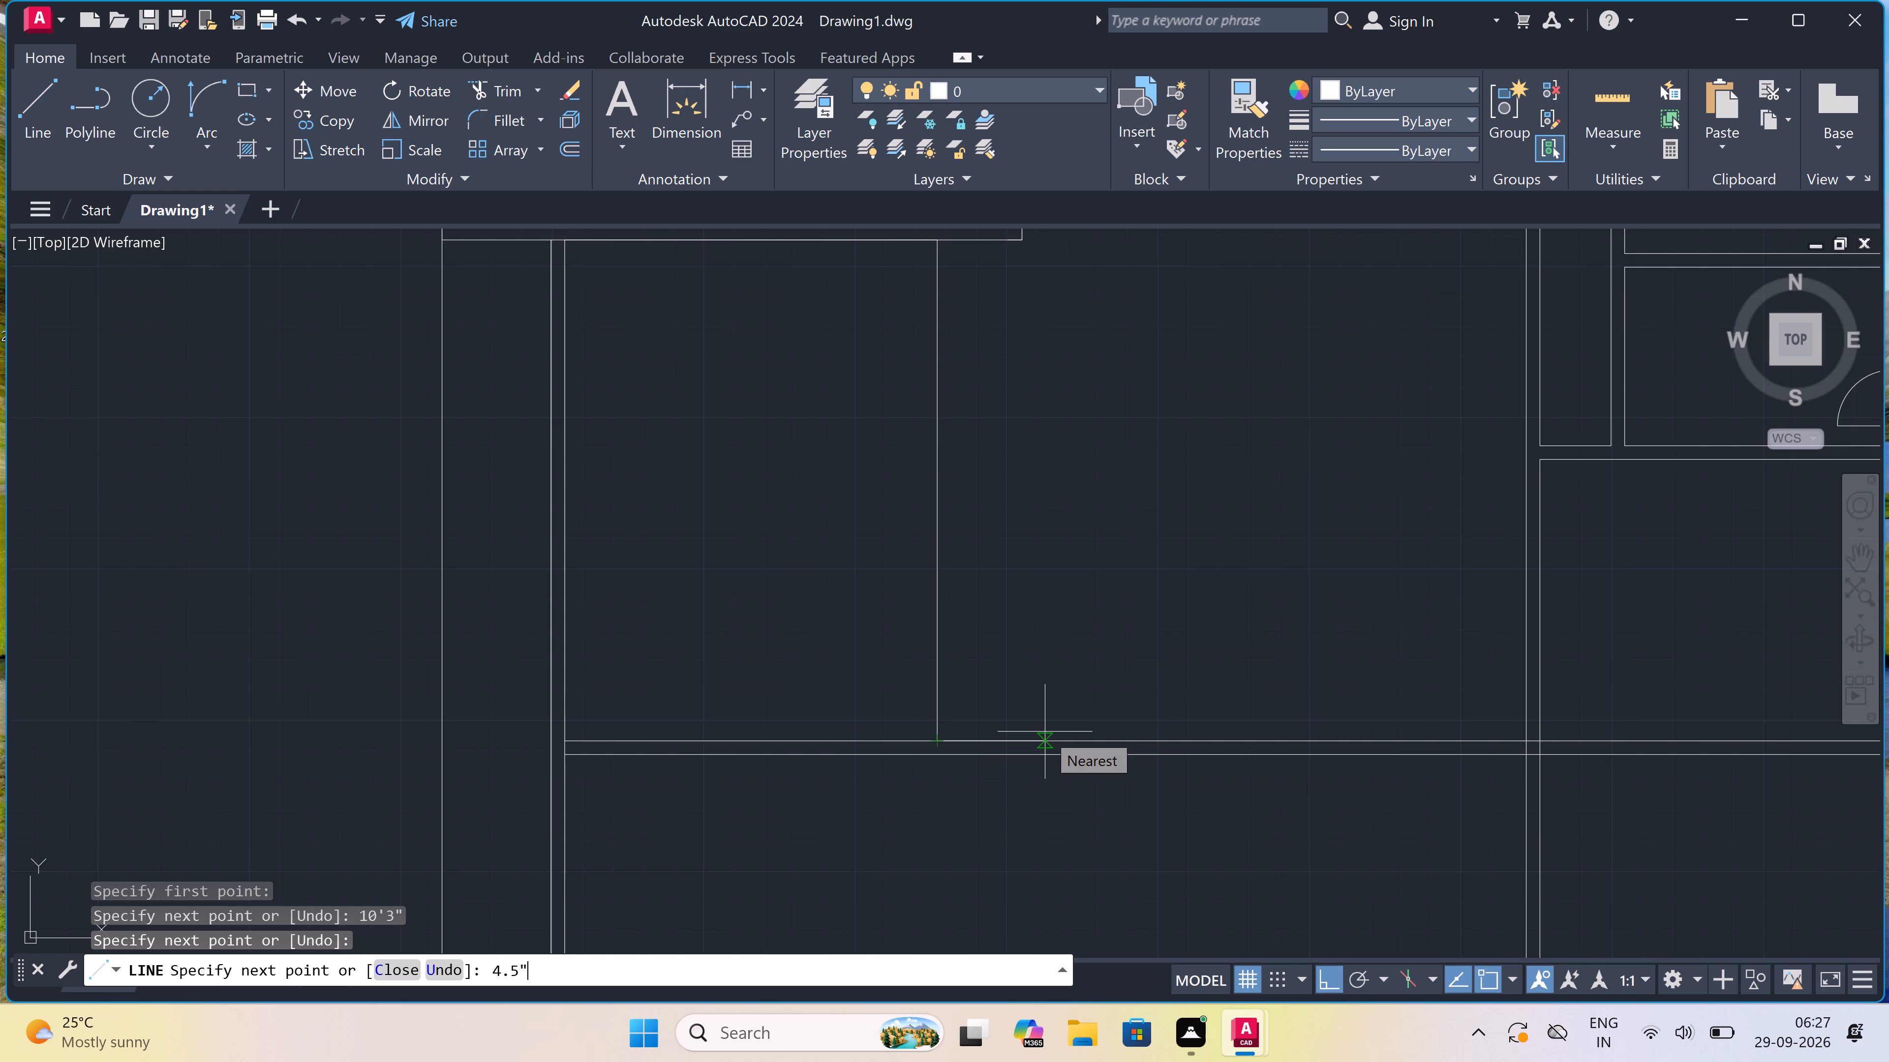
pyautogui.press('space')
pyautogui.scroll(-3, 1003, 498)
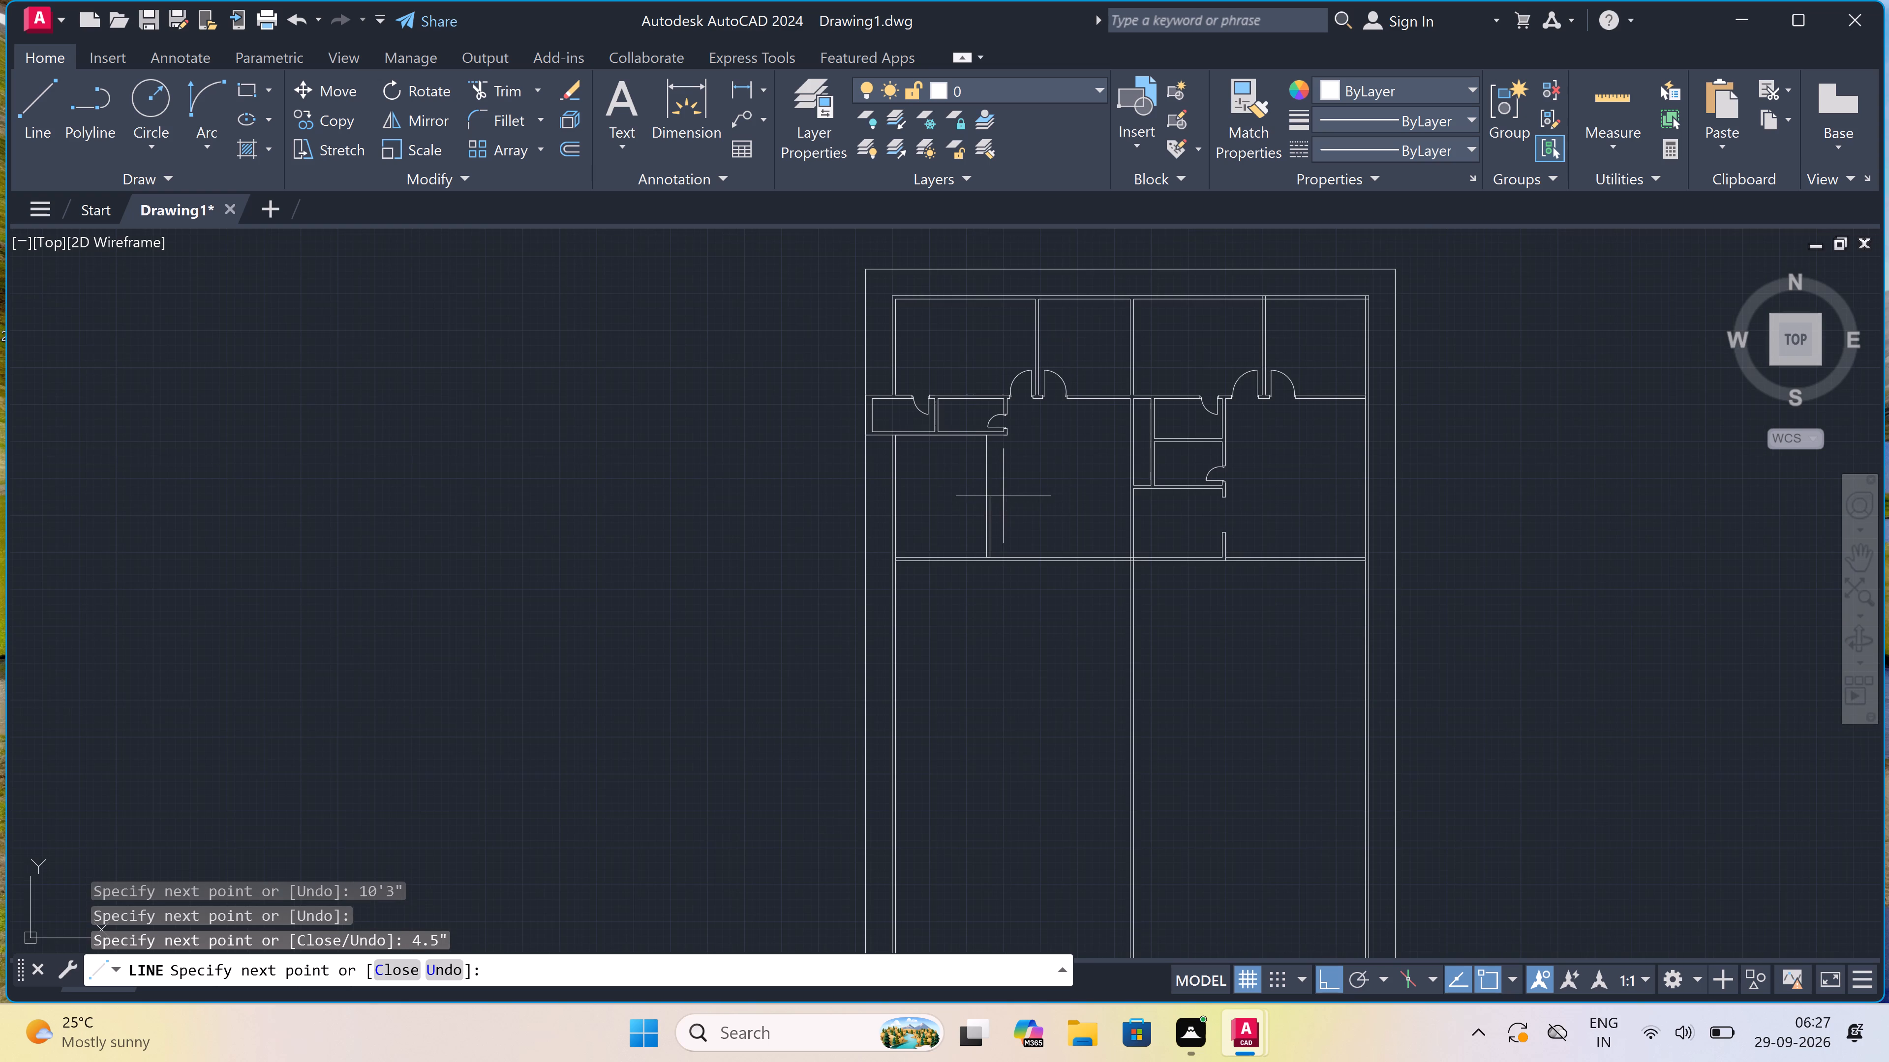
pyautogui.scroll(2, 1001, 443)
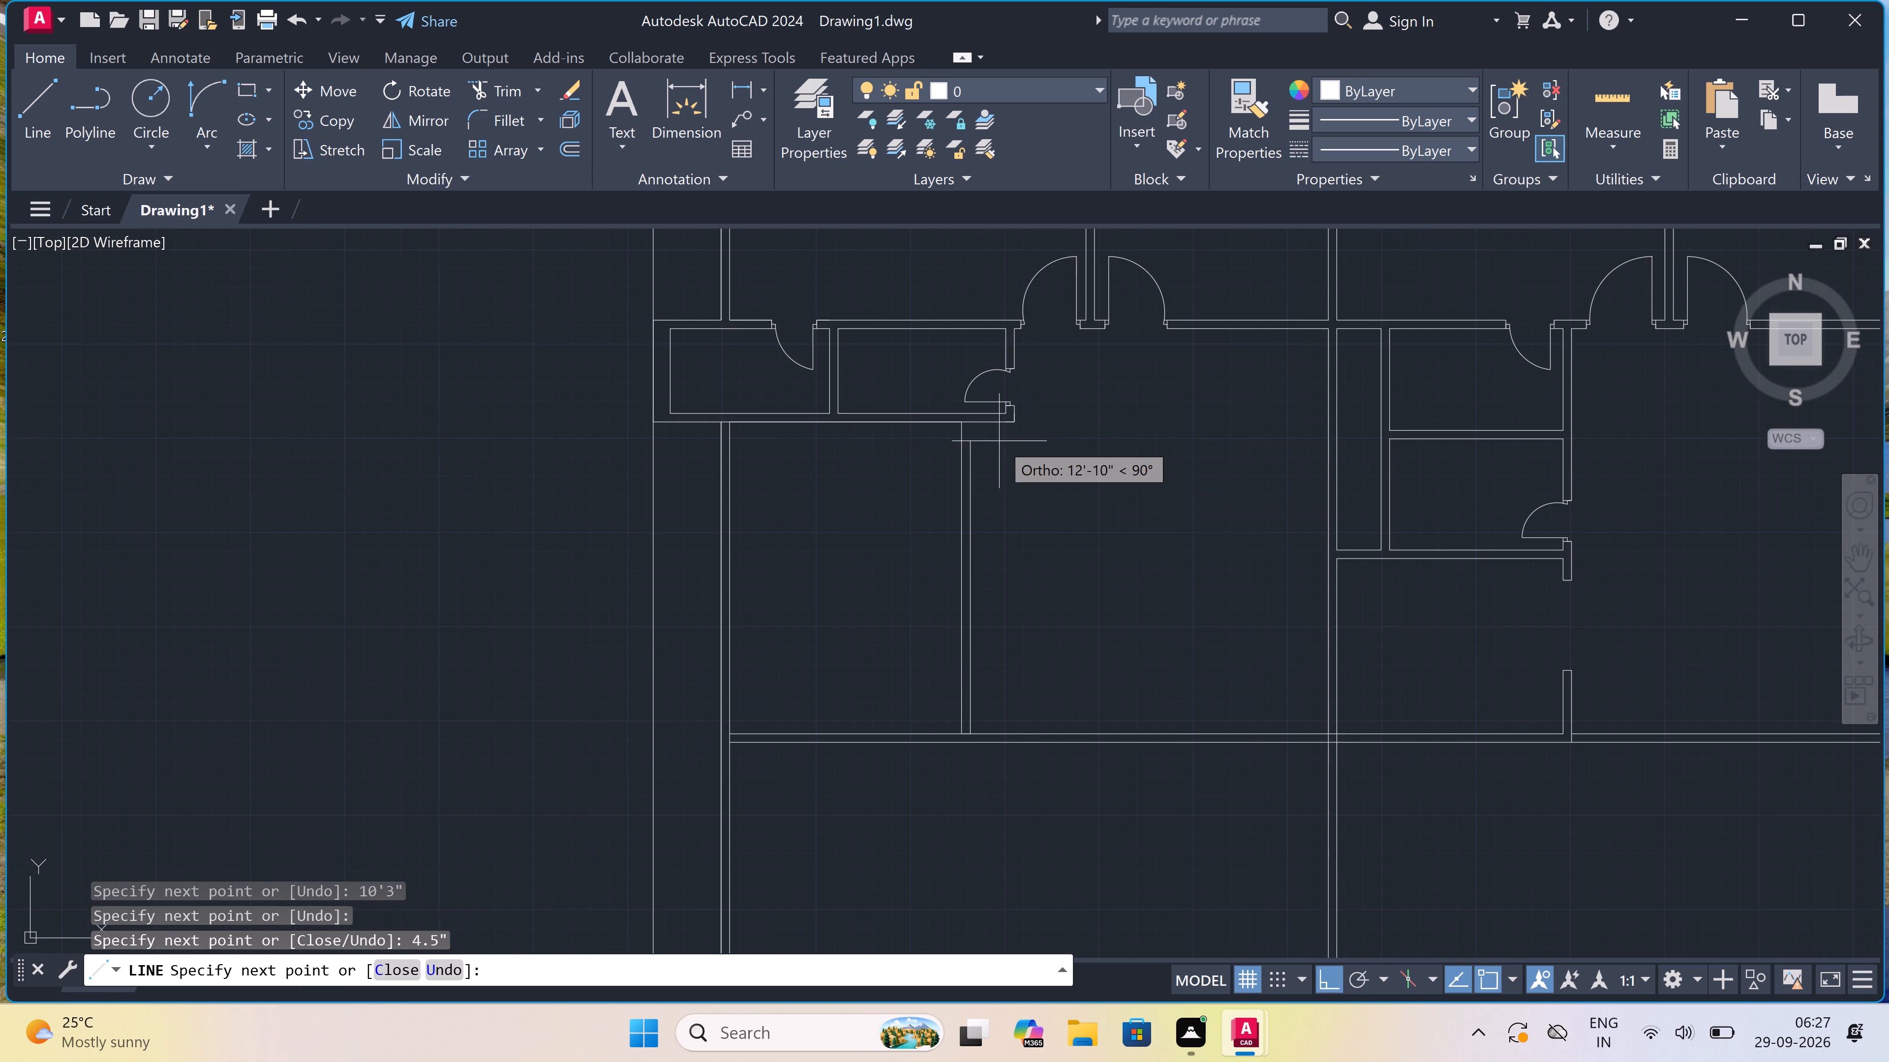
pyautogui.scroll(2, 979, 422)
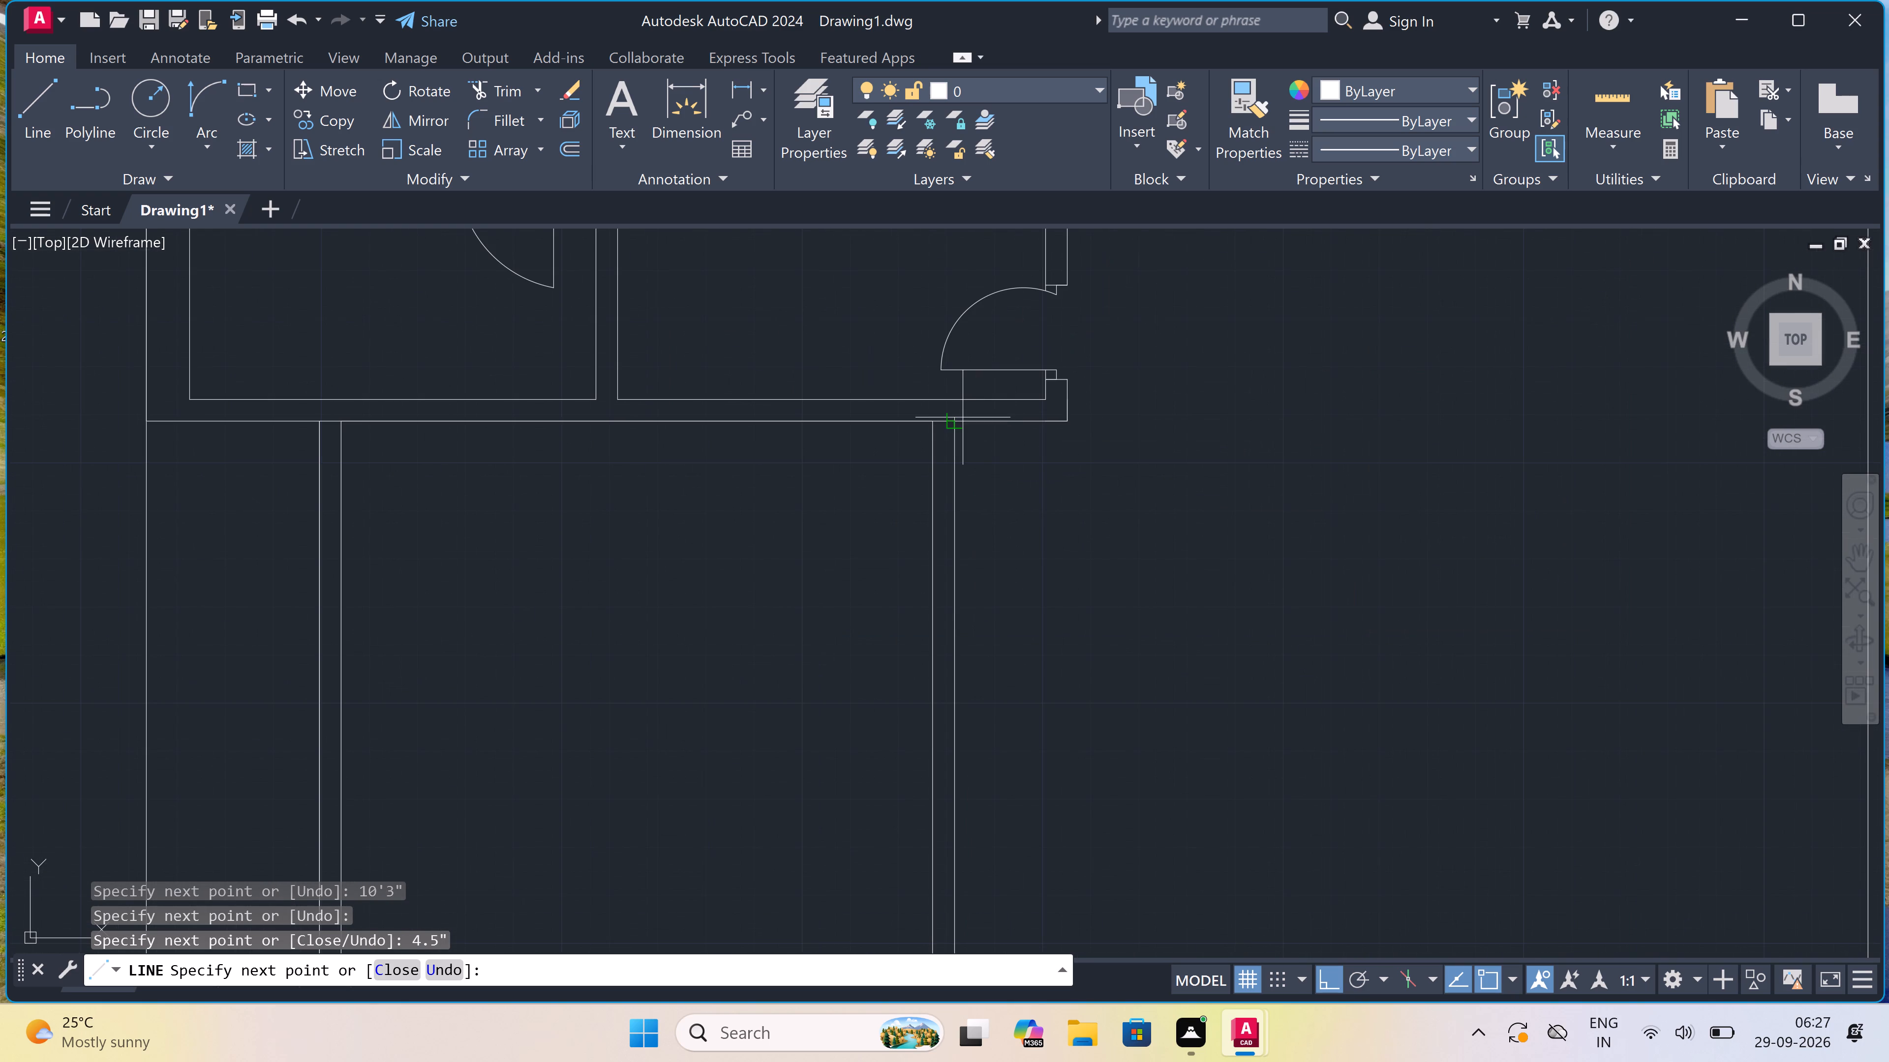
pyautogui.click(956, 425)
pyautogui.press('Escape')
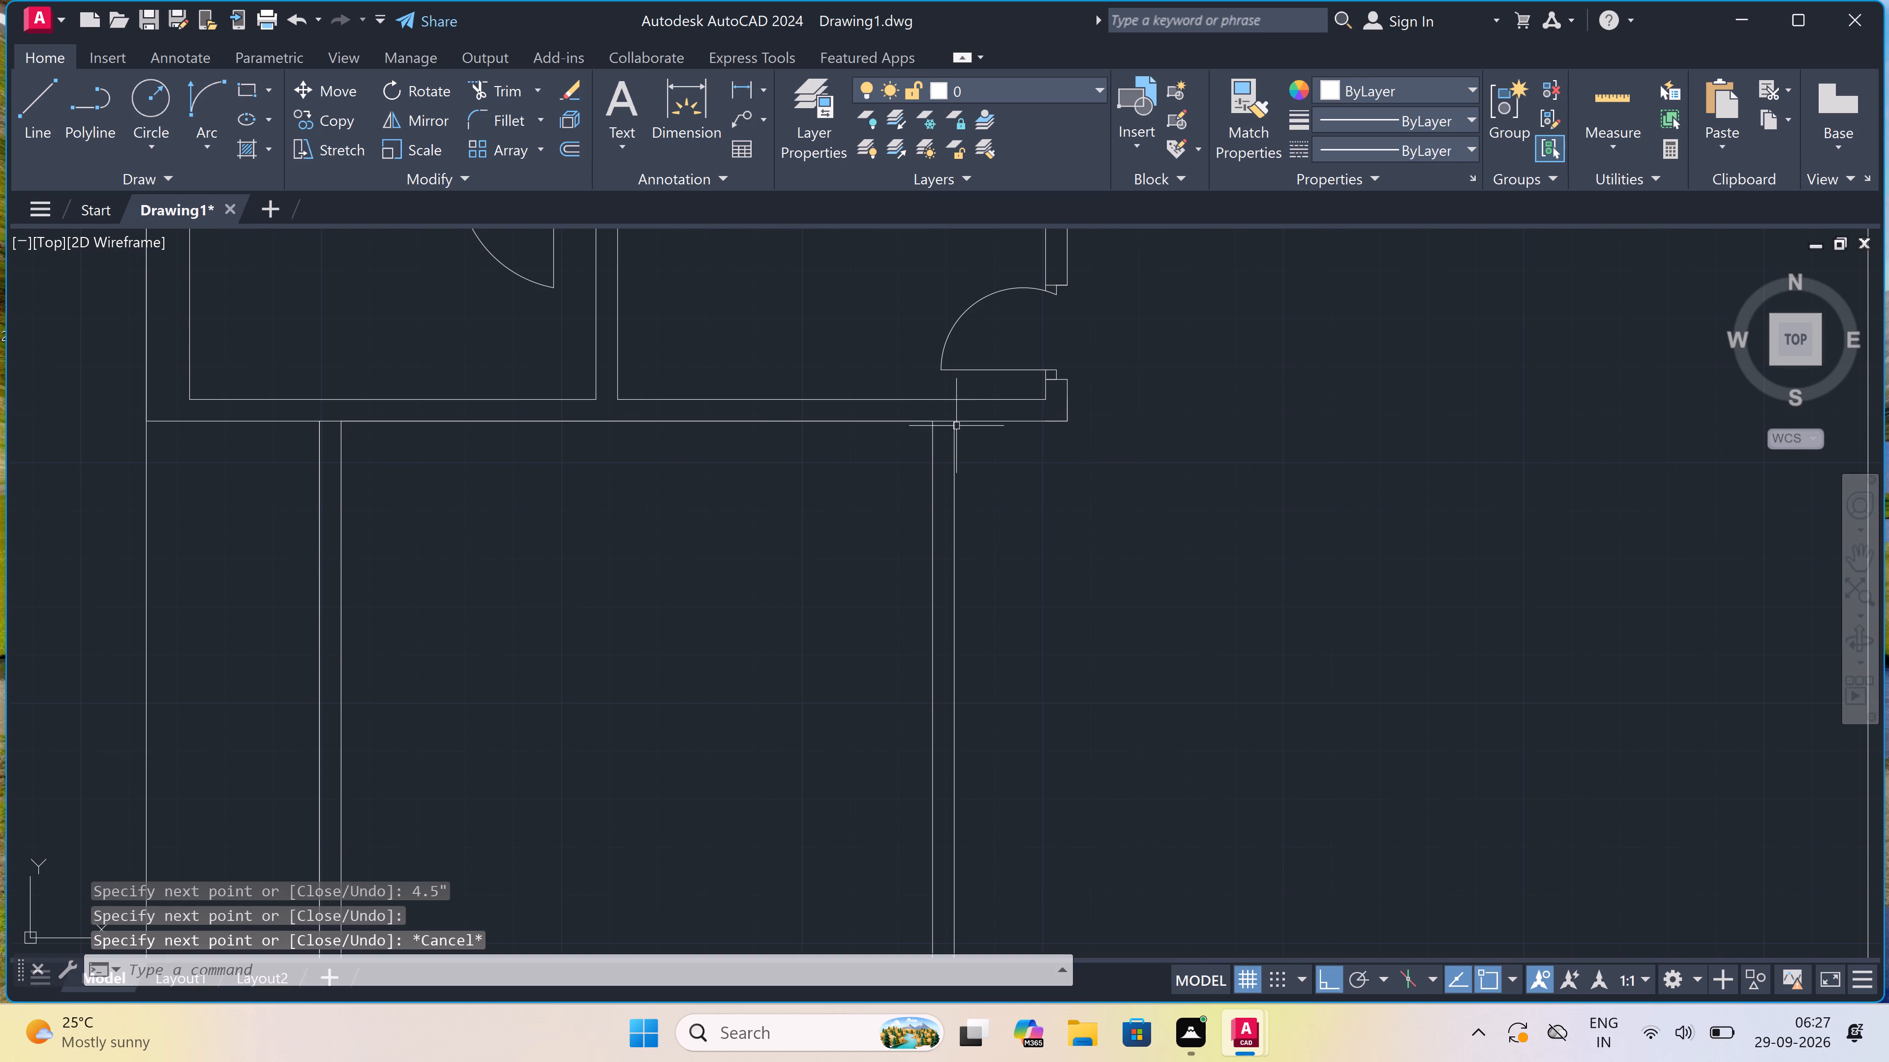
# Trim the horizontal wall lines between the new partition's two faces at its upper and lower junctions.
pyautogui.write('tr')
pyautogui.press('space')
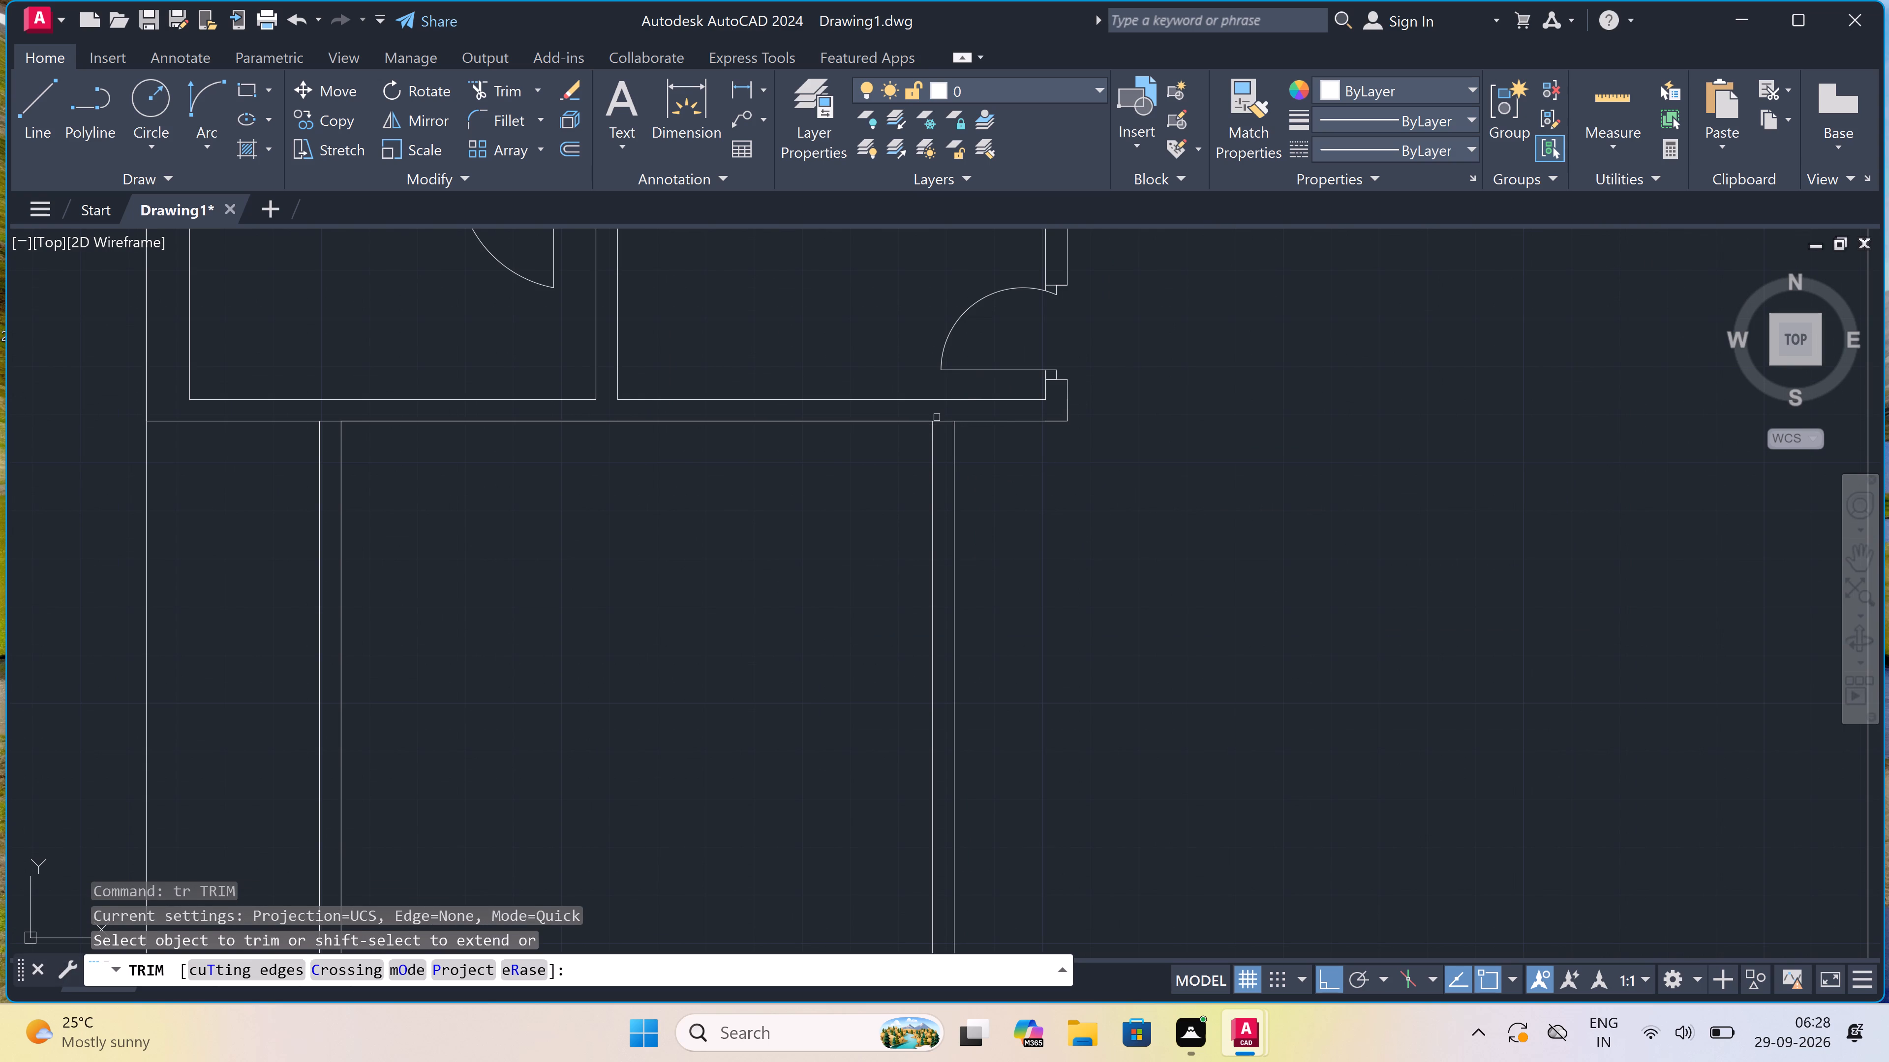
pyautogui.scroll(2, 938, 420)
pyautogui.click(938, 420)
pyautogui.scroll(-4, 939, 419)
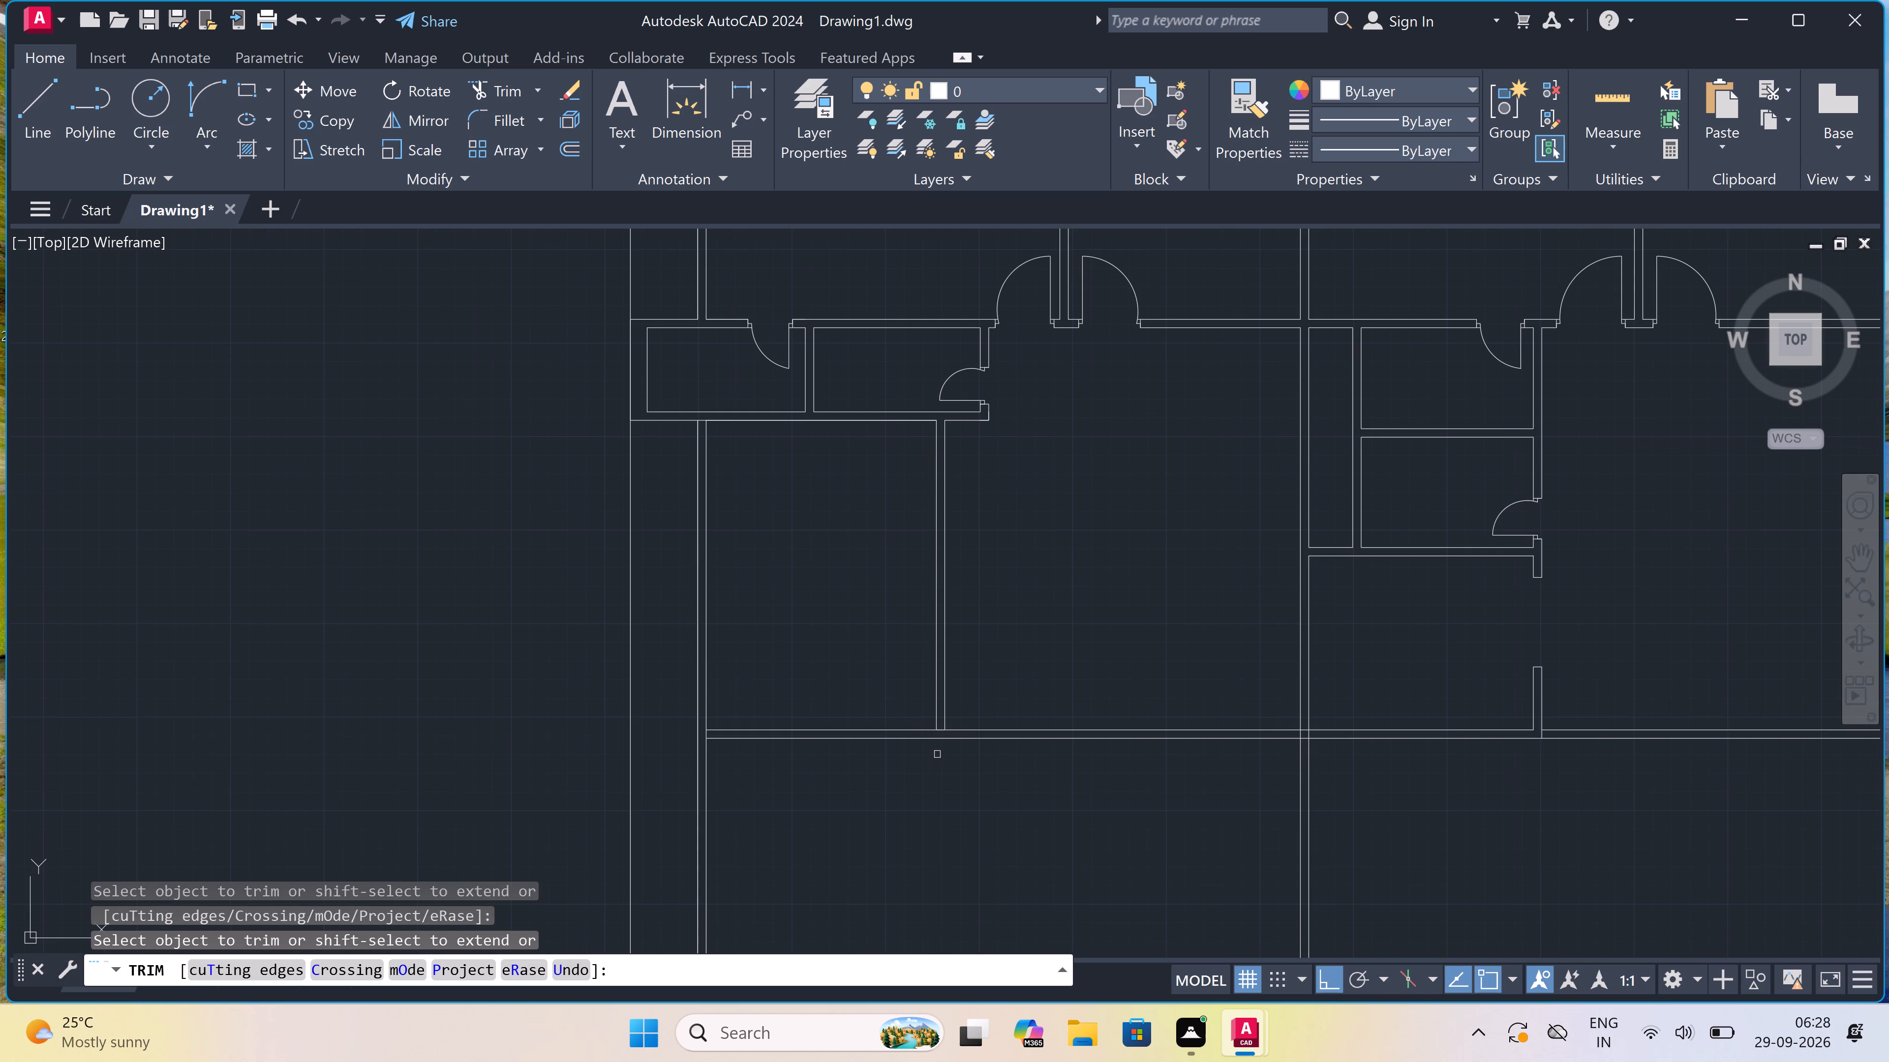
pyautogui.scroll(3, 936, 729)
pyautogui.click(938, 730)
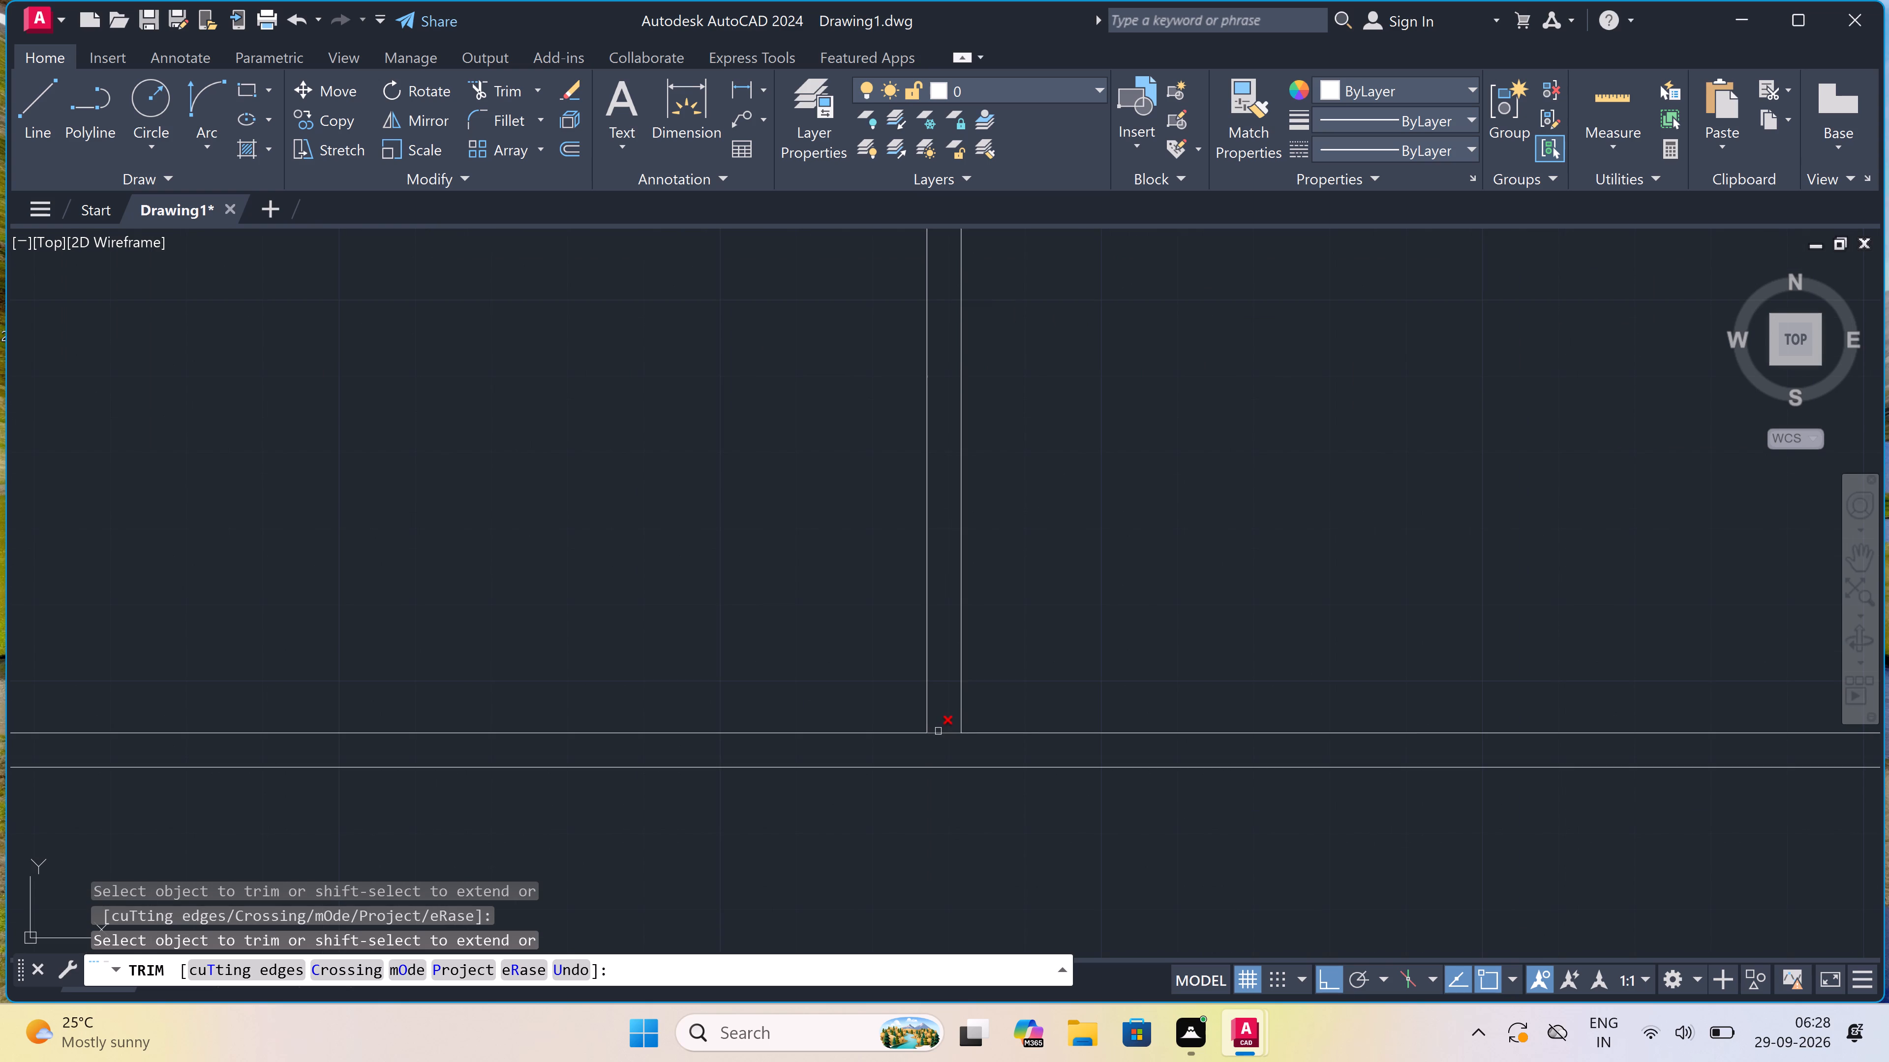
pyautogui.click(938, 737)
pyautogui.scroll(-2, 940, 737)
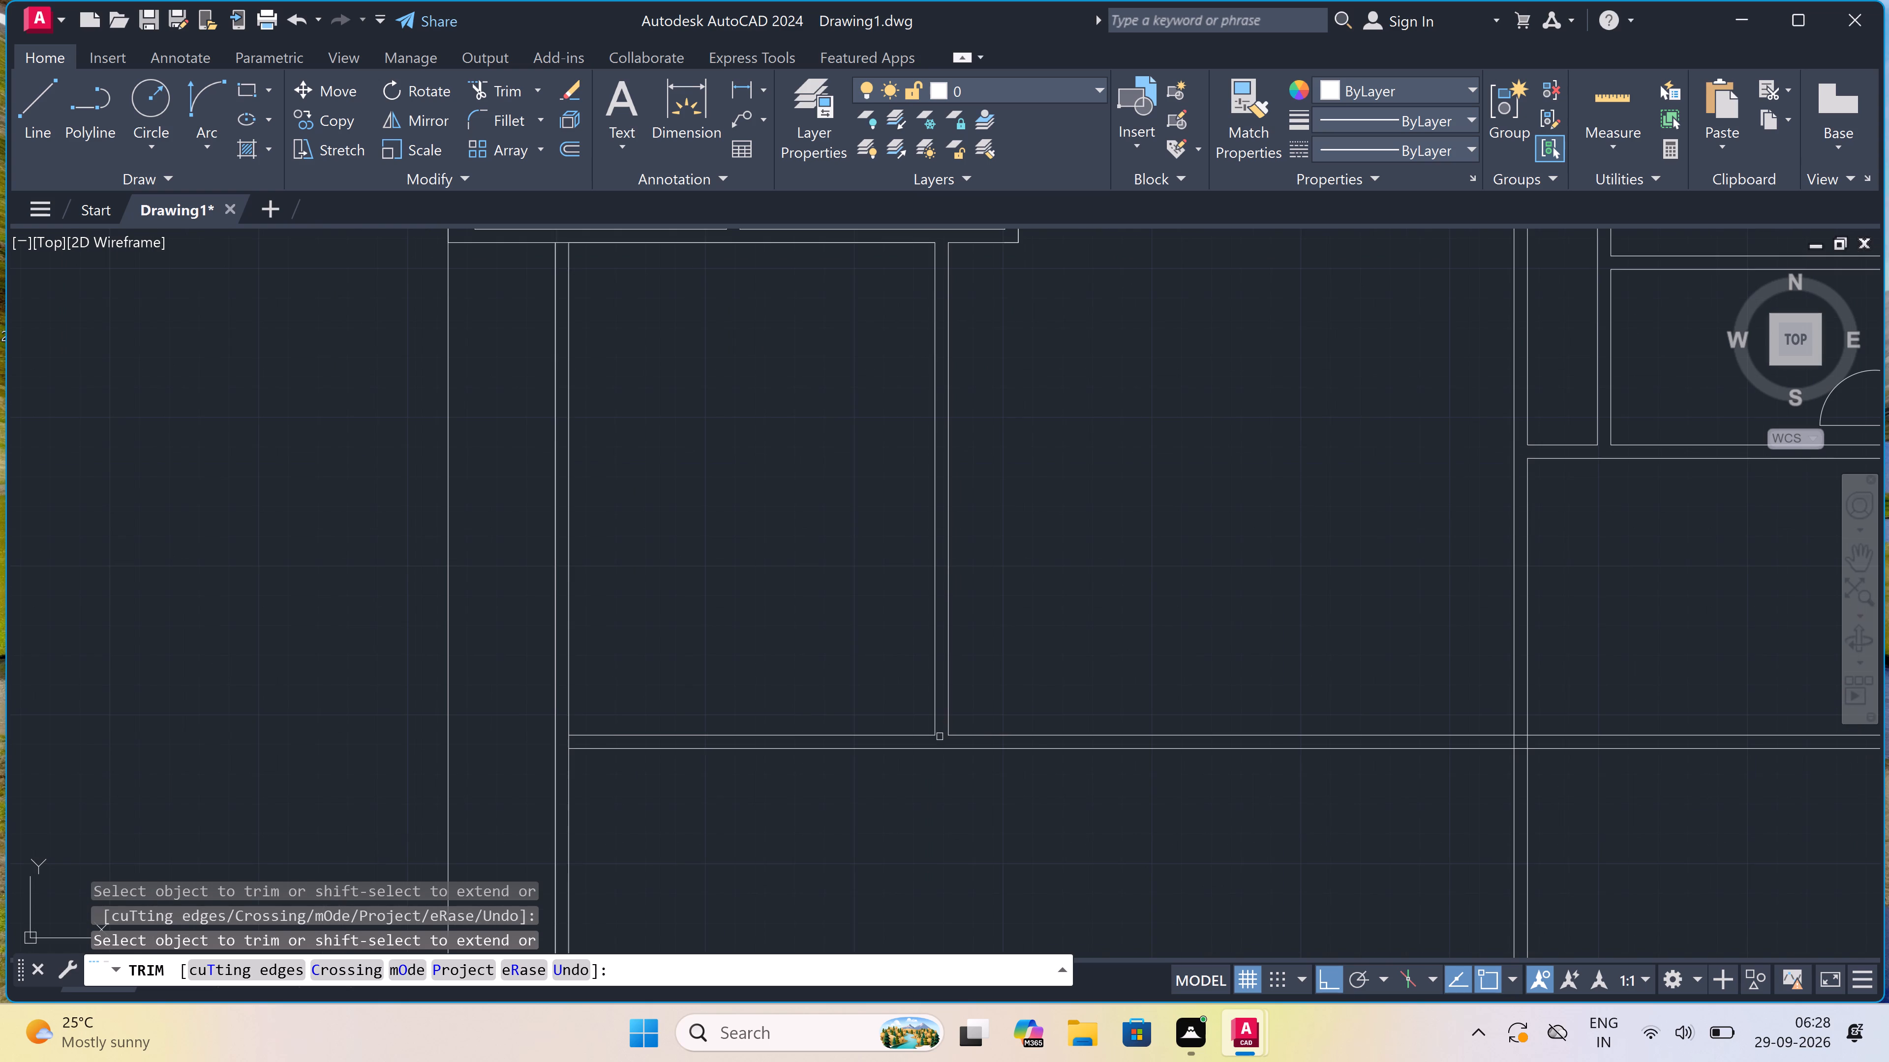
pyautogui.press('Escape')
# Draw a short line across the new partition between its two faces, slightly above mid-height.
pyautogui.scroll(-2, 939, 732)
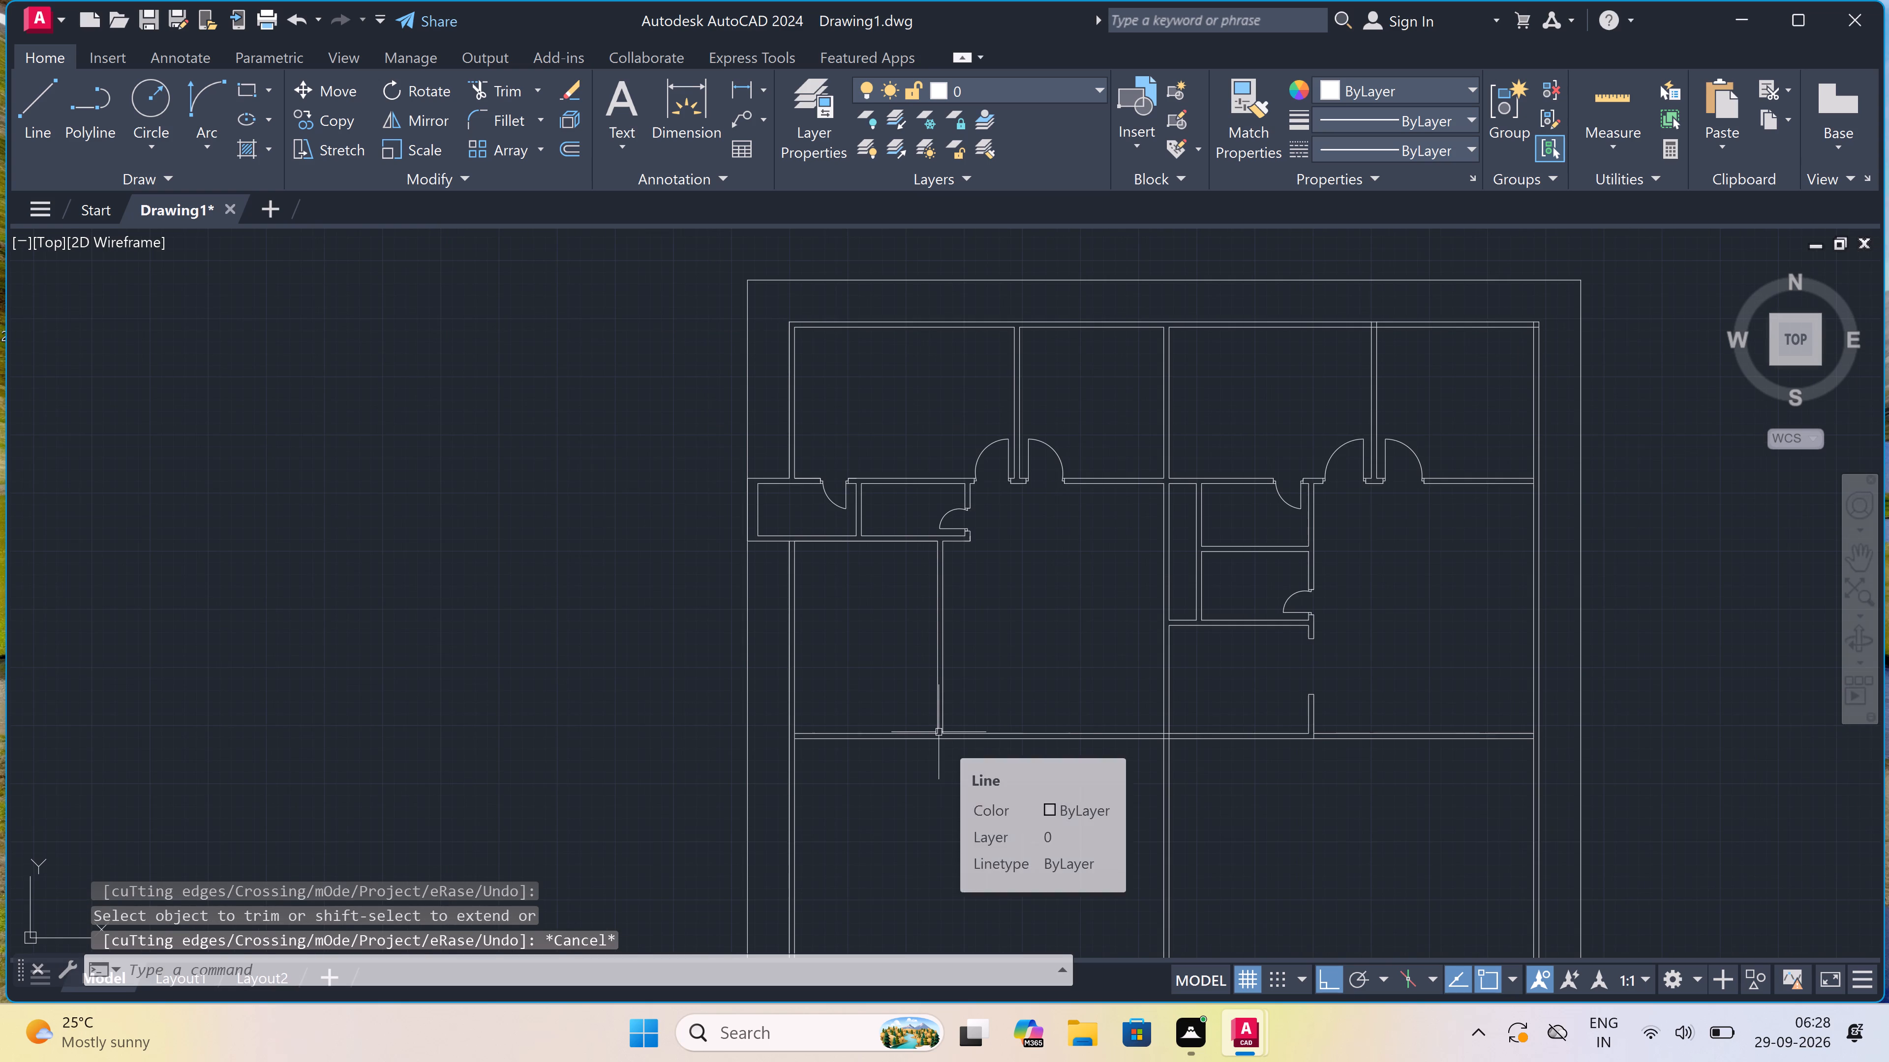
pyautogui.scroll(-1, 939, 732)
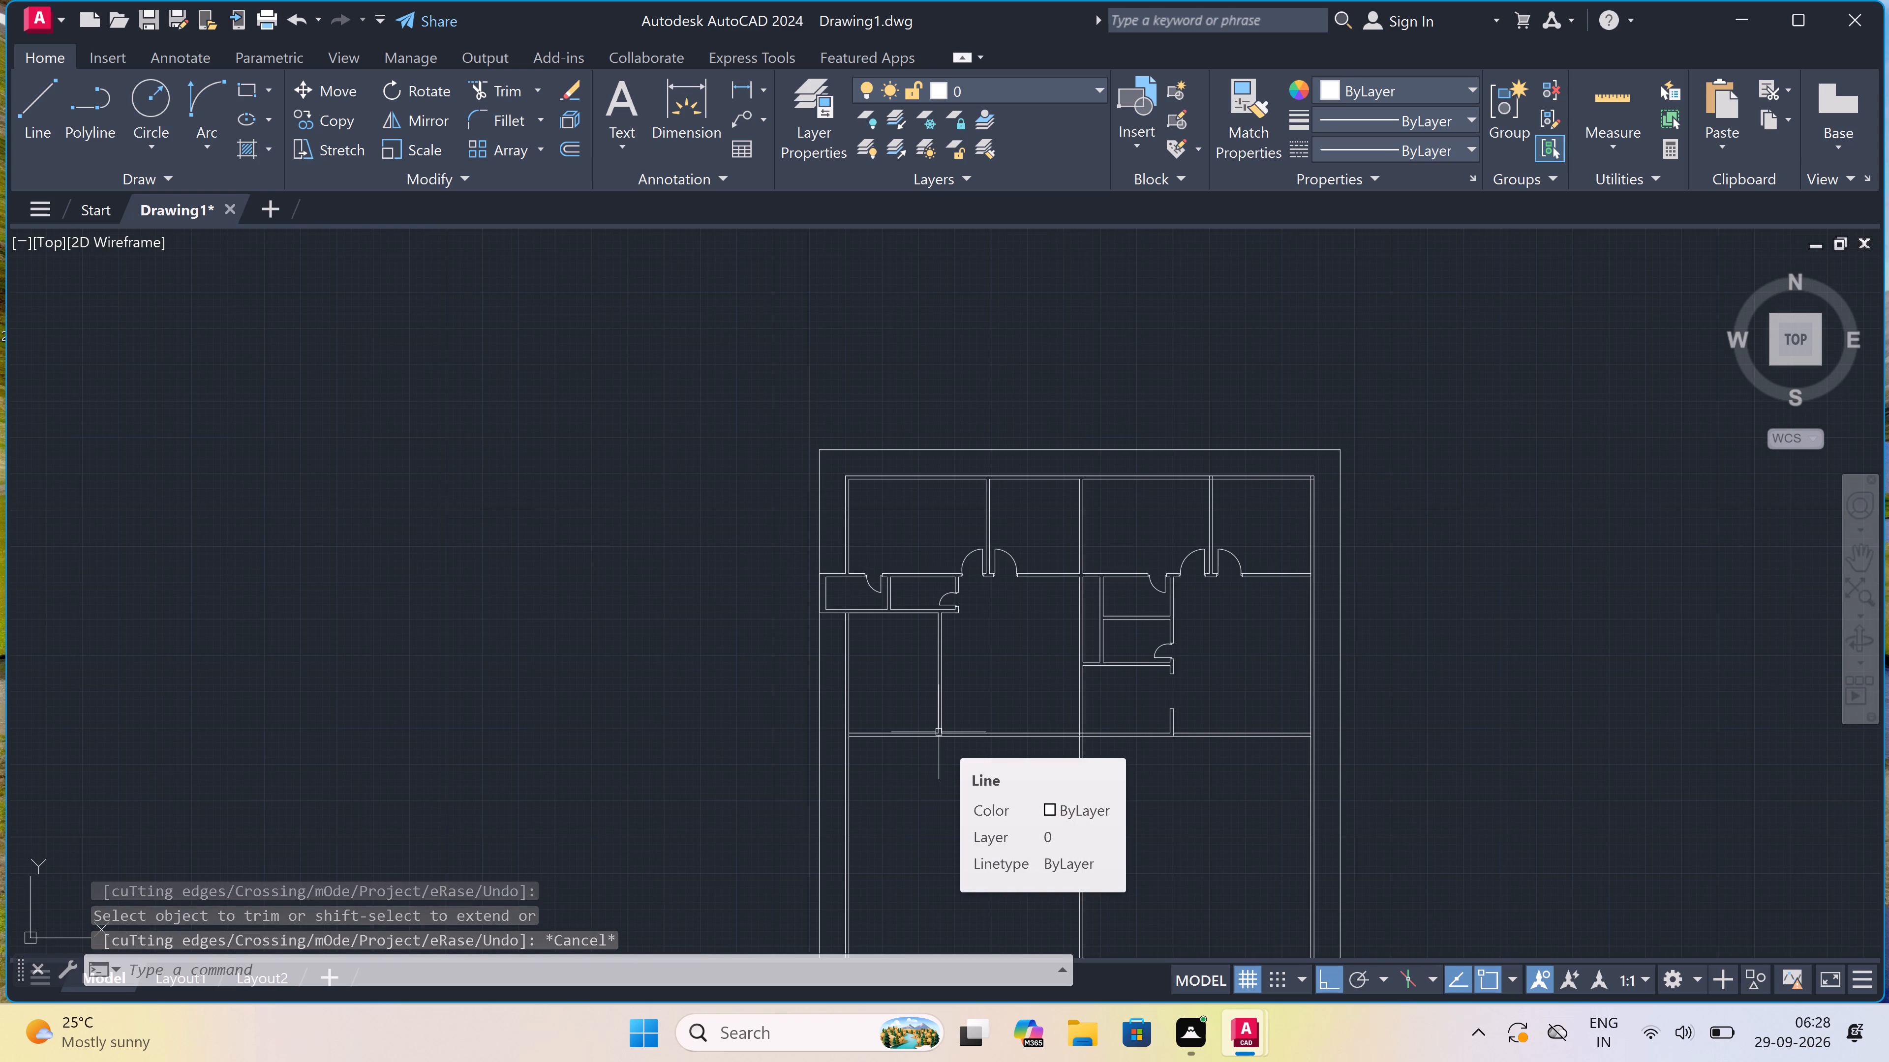
pyautogui.scroll(-1, 939, 732)
pyautogui.scroll(3, 935, 699)
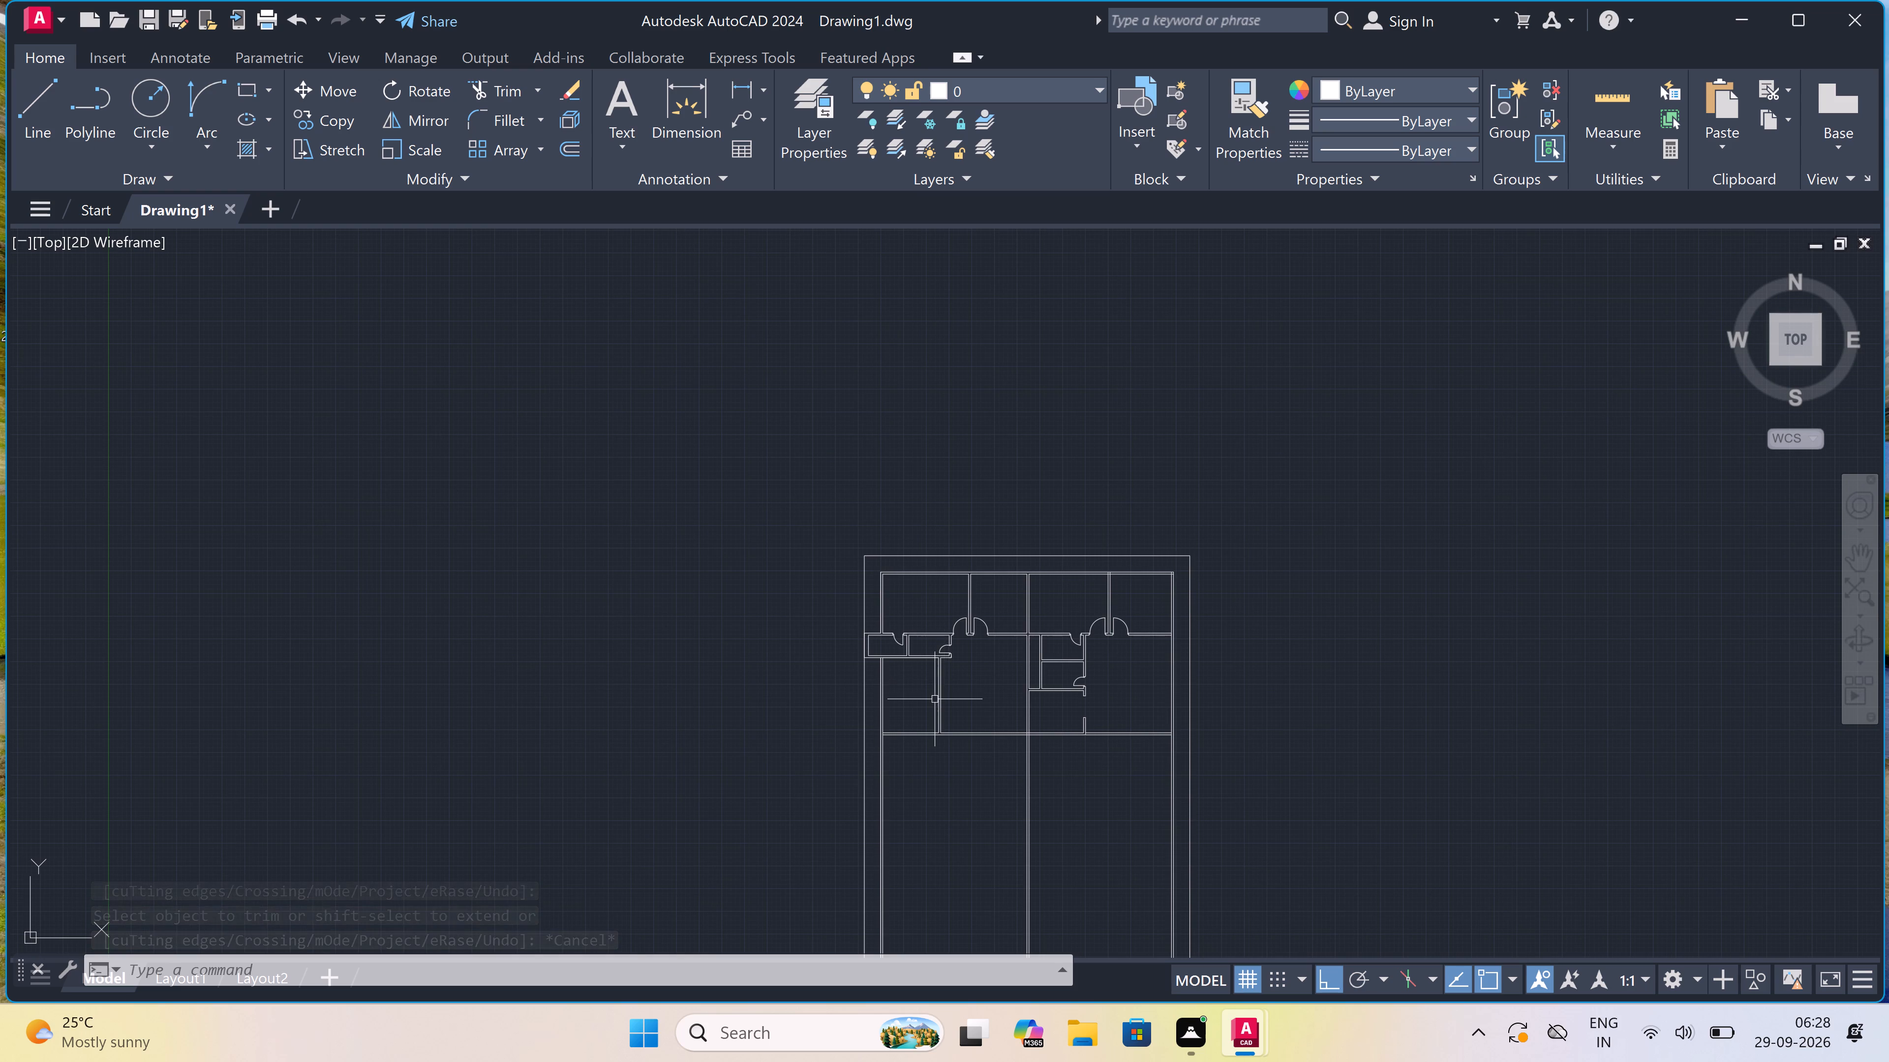
pyautogui.write('l')
pyautogui.press('space')
pyautogui.scroll(1, 935, 696)
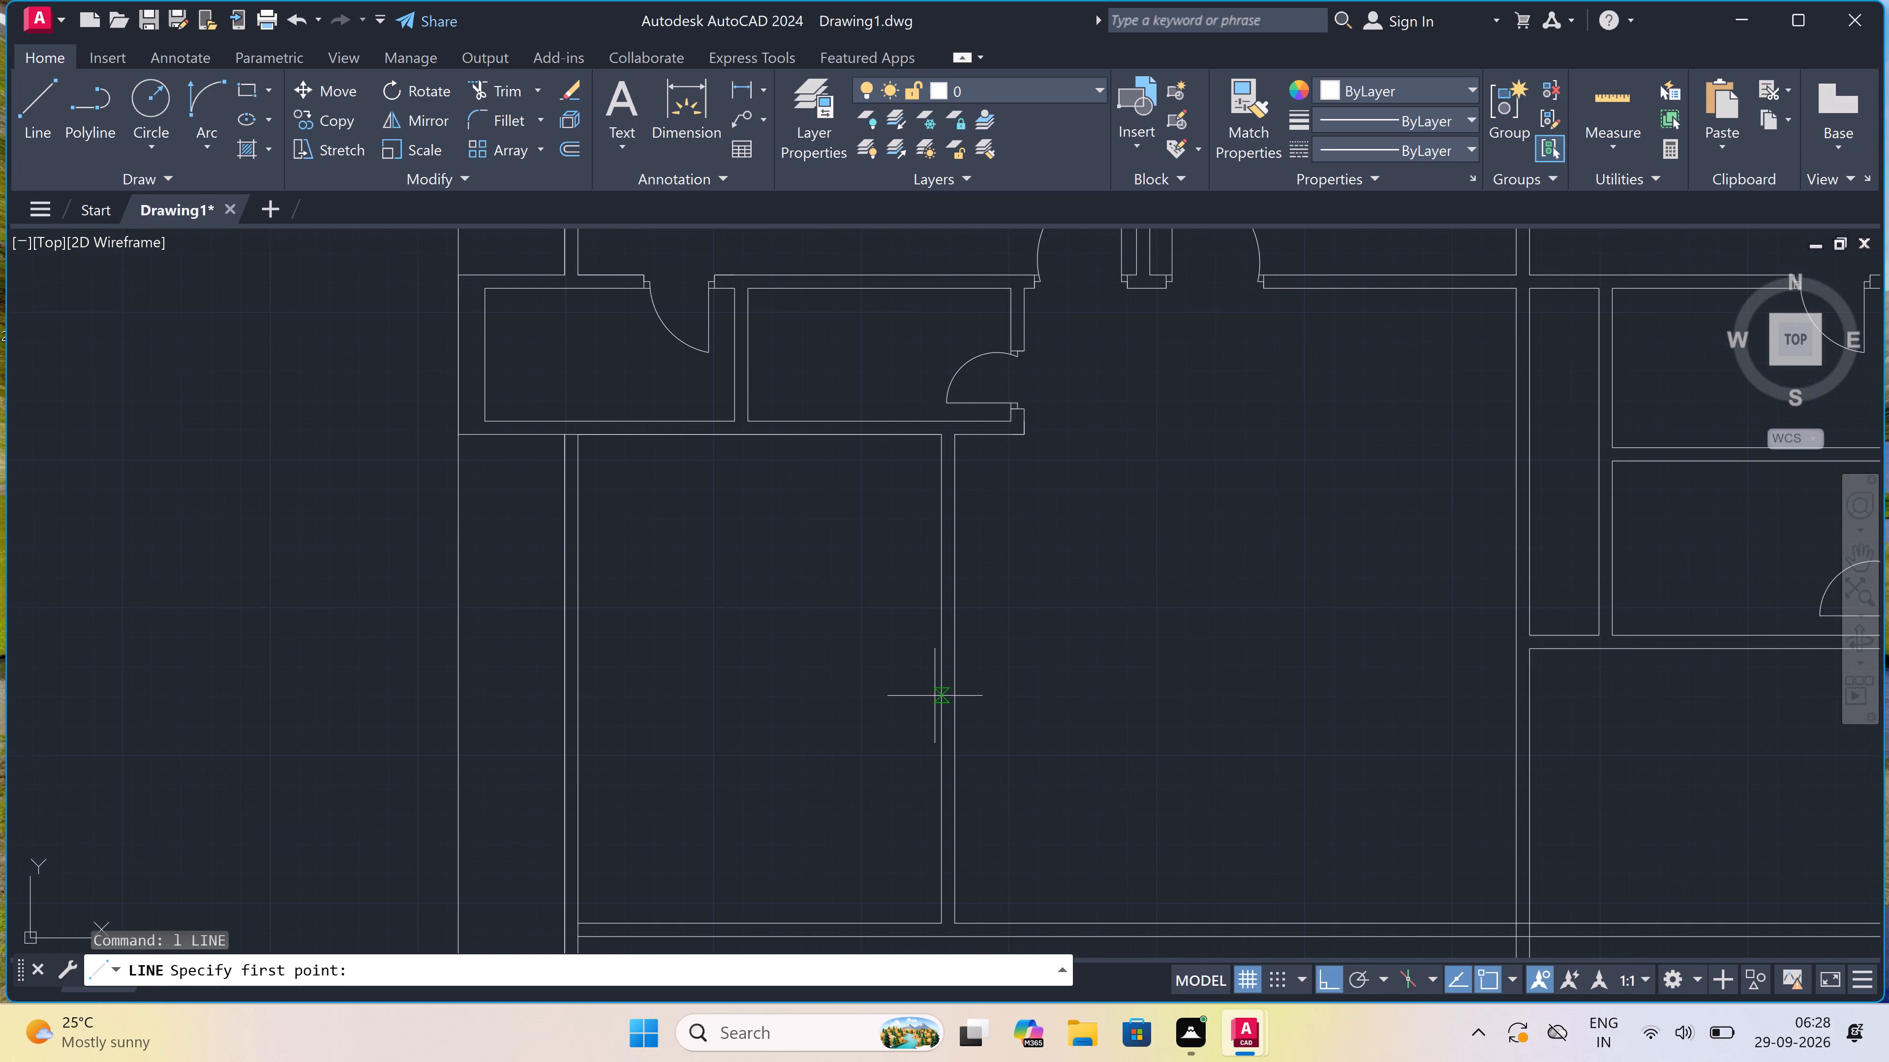
pyautogui.click(941, 615)
pyautogui.click(959, 615)
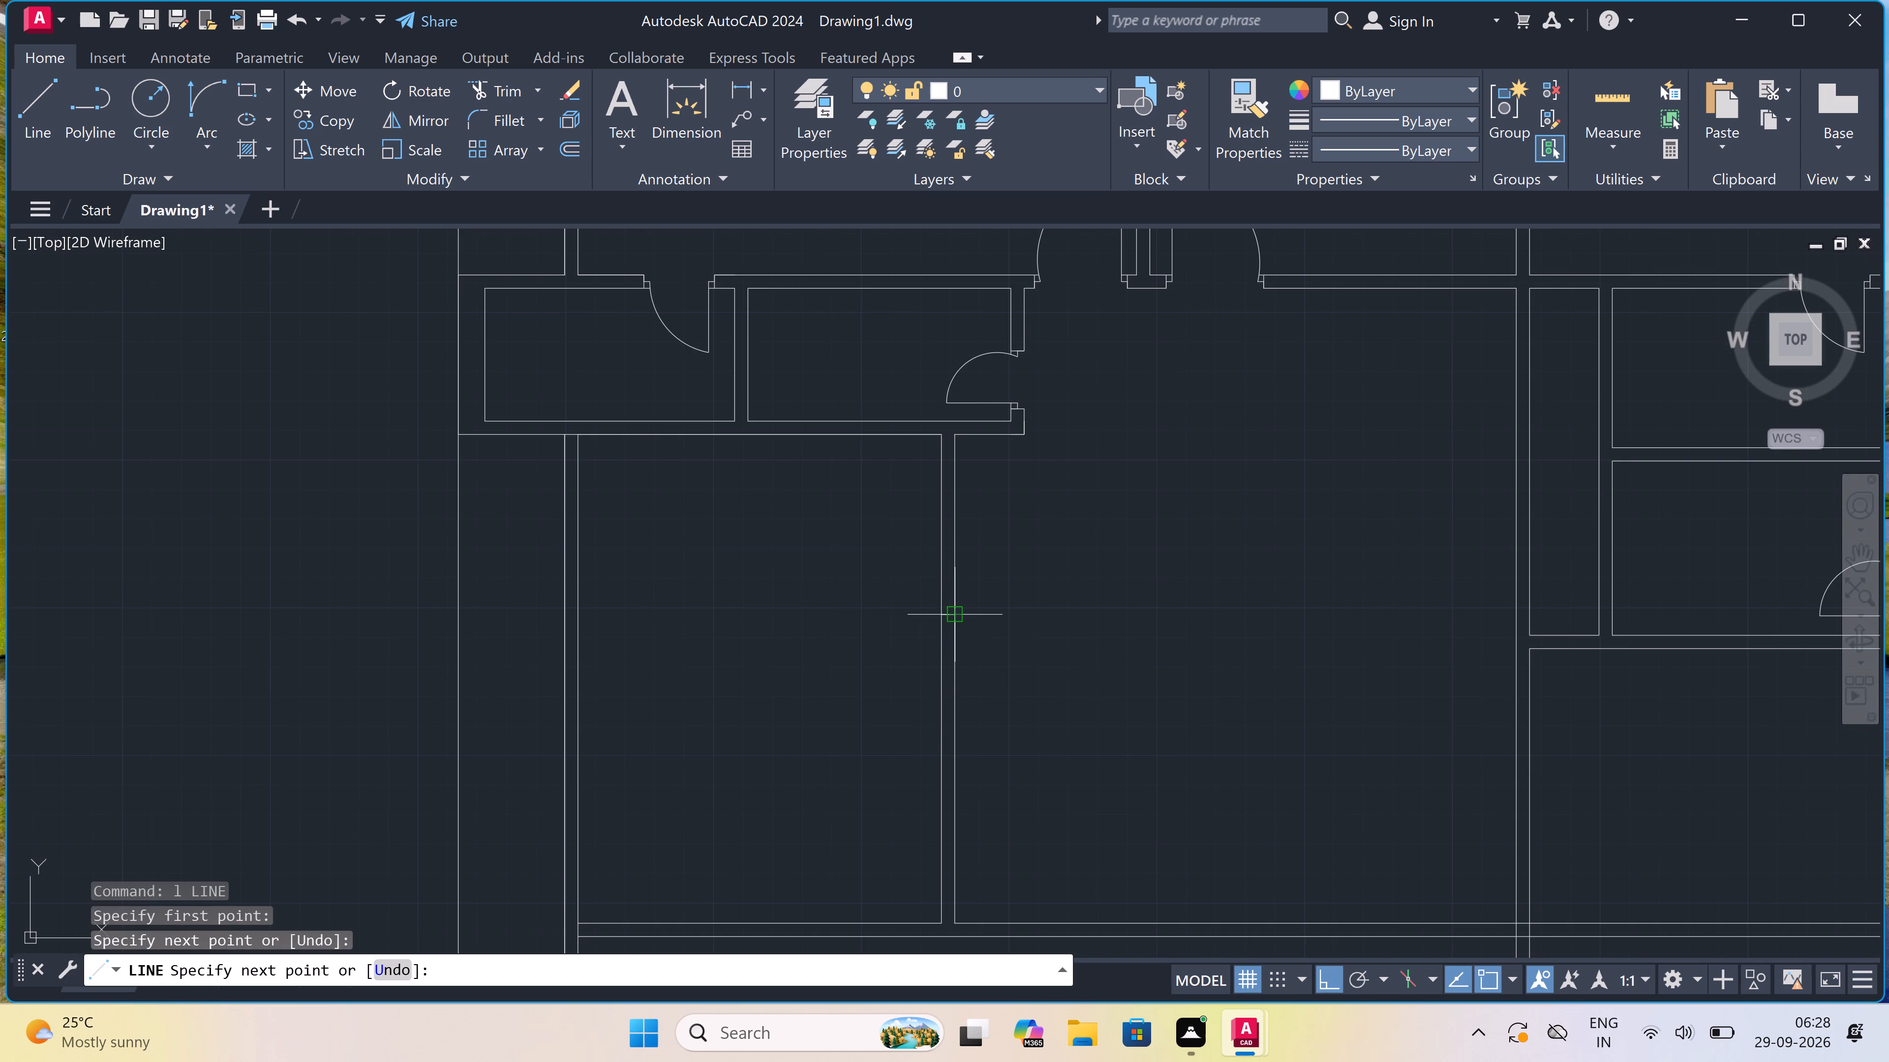
pyautogui.press('Escape')
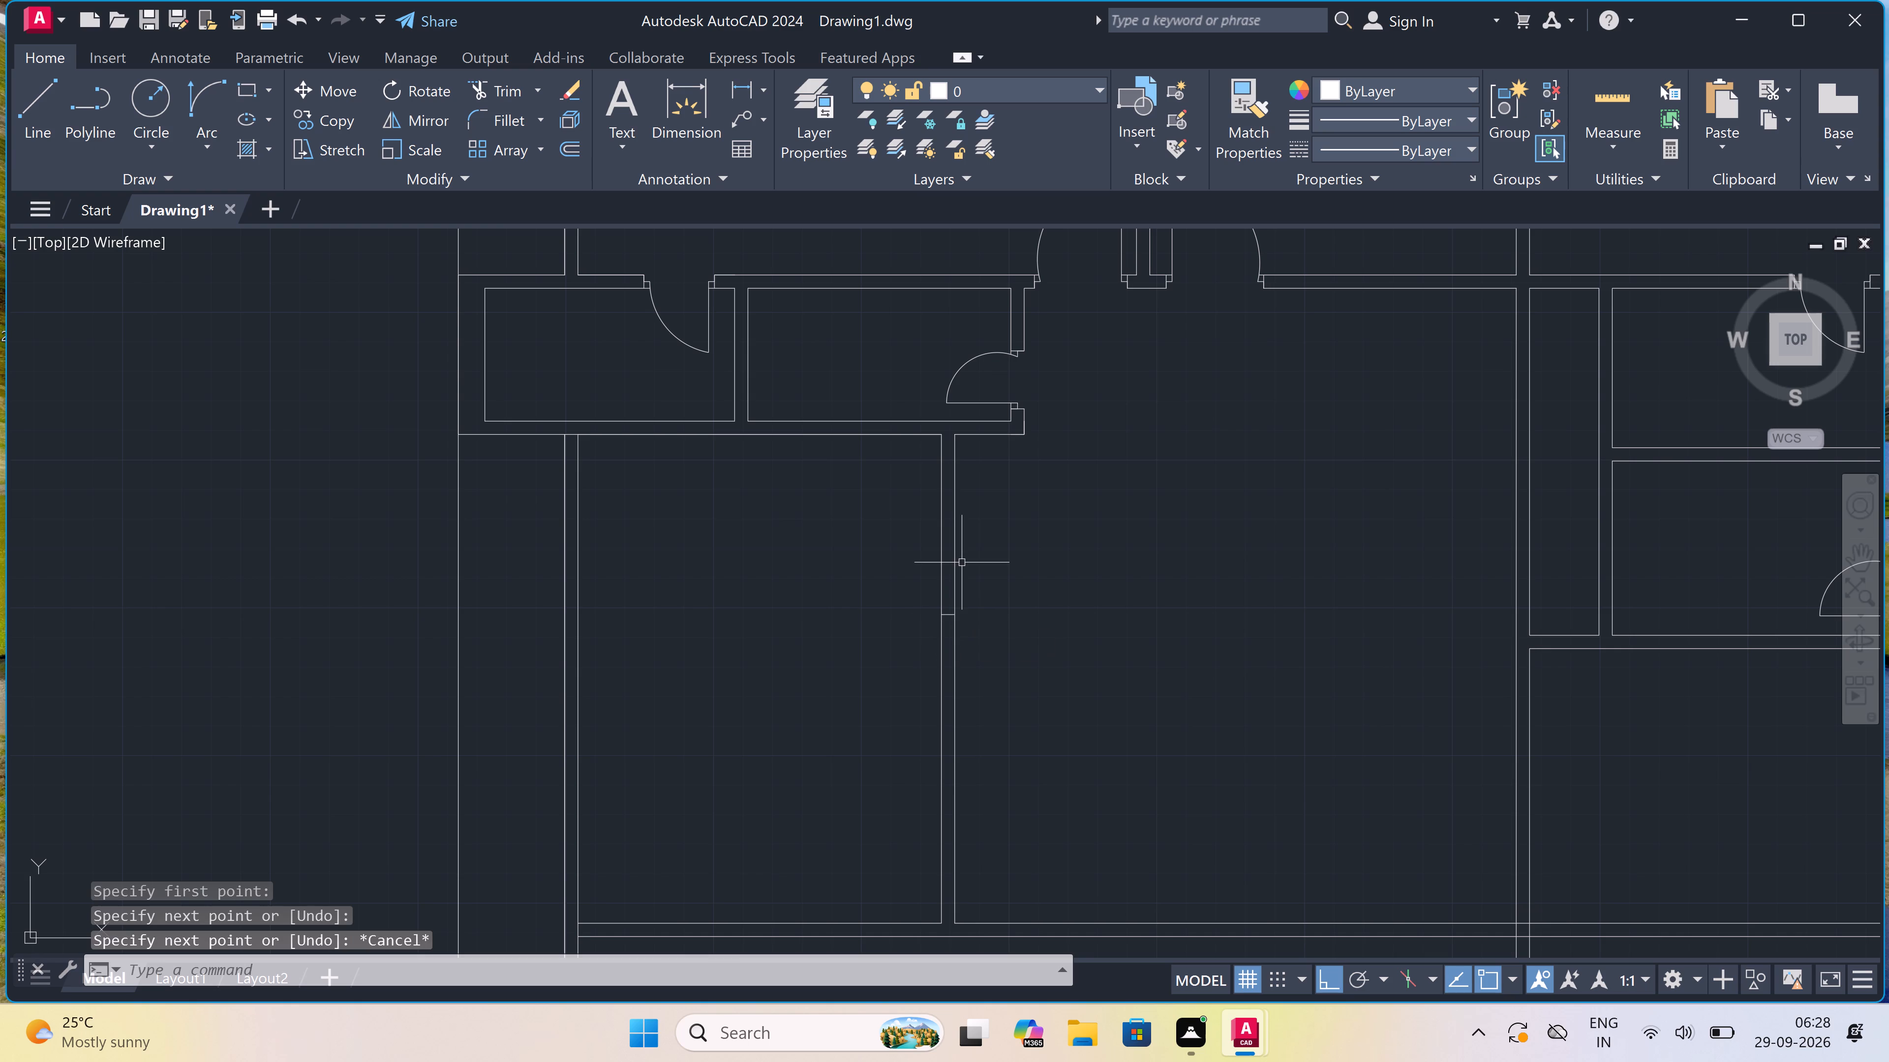
# Draw a short line closing the small rooms' bottom wall between the partition's two faces.
pyautogui.press('space')
pyautogui.click(943, 434)
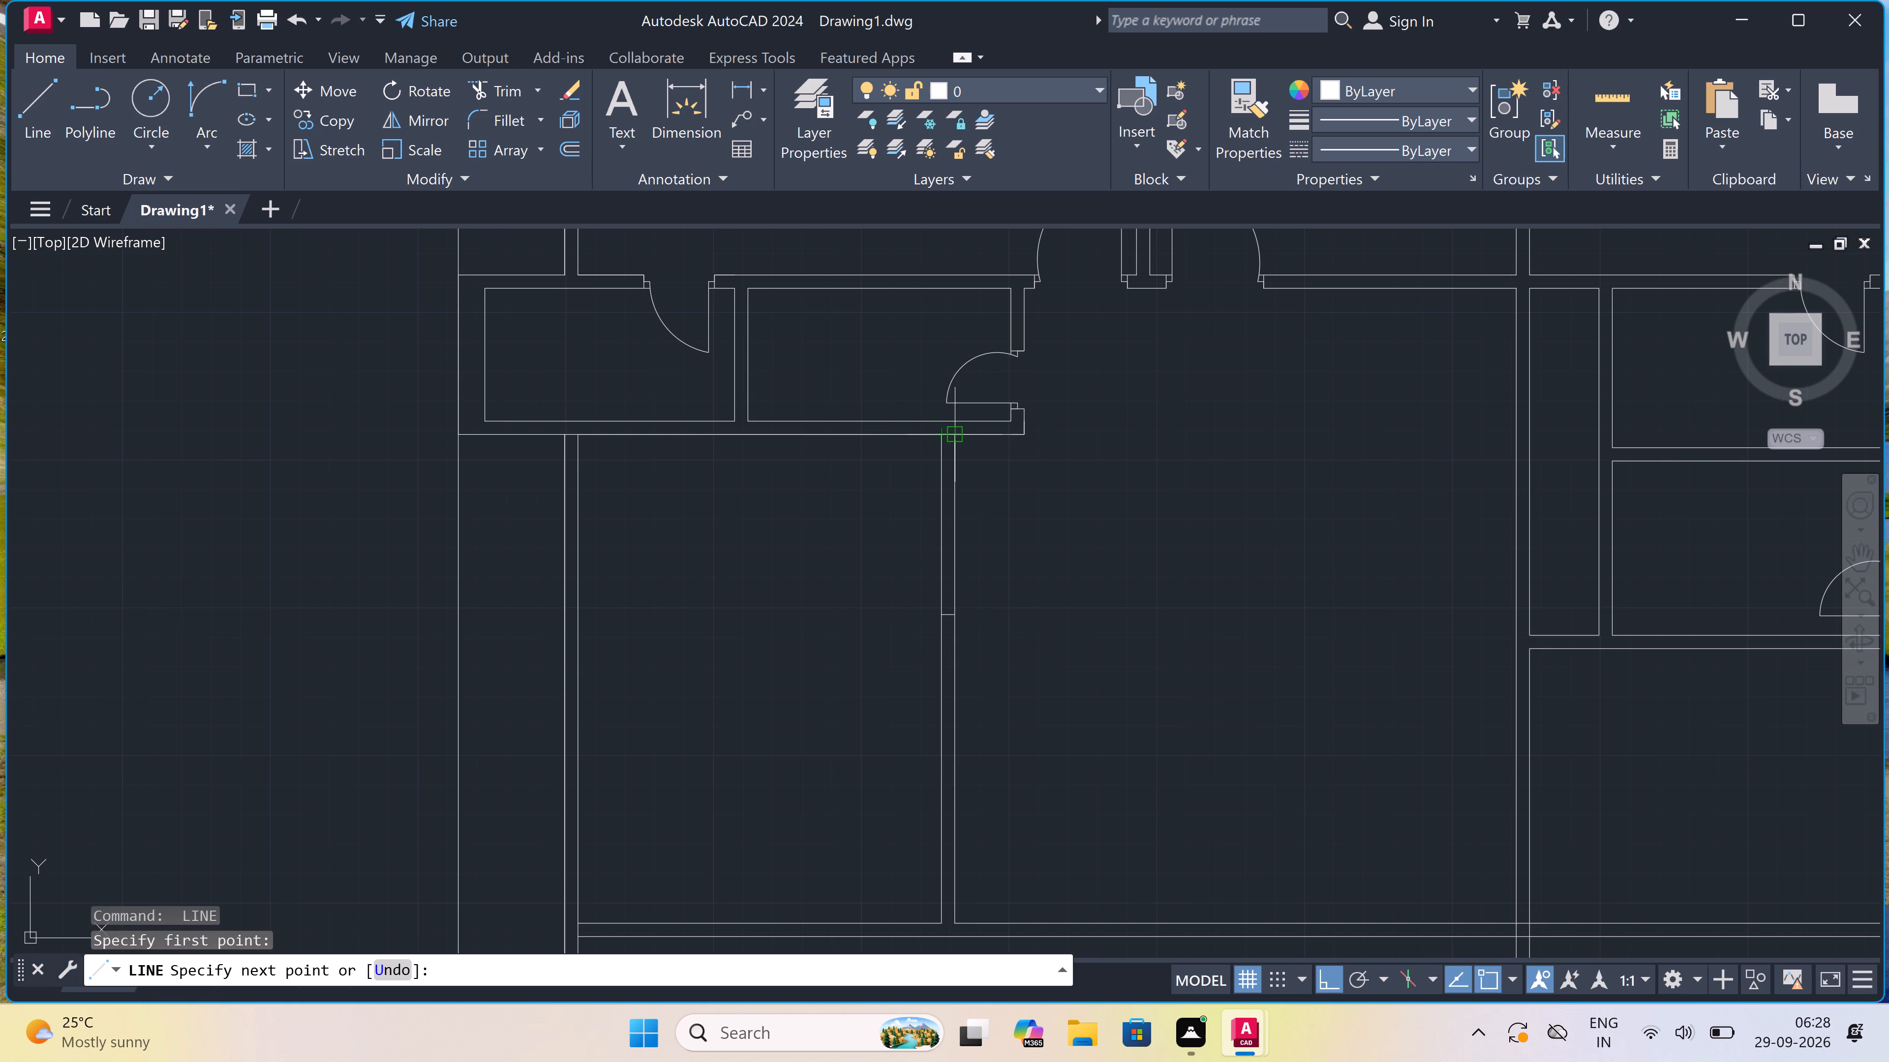
pyautogui.click(954, 433)
pyautogui.press('Escape')
# Trim both faces of the partition above the short cross line to leave an opening below the small rooms.
pyautogui.write('tr')
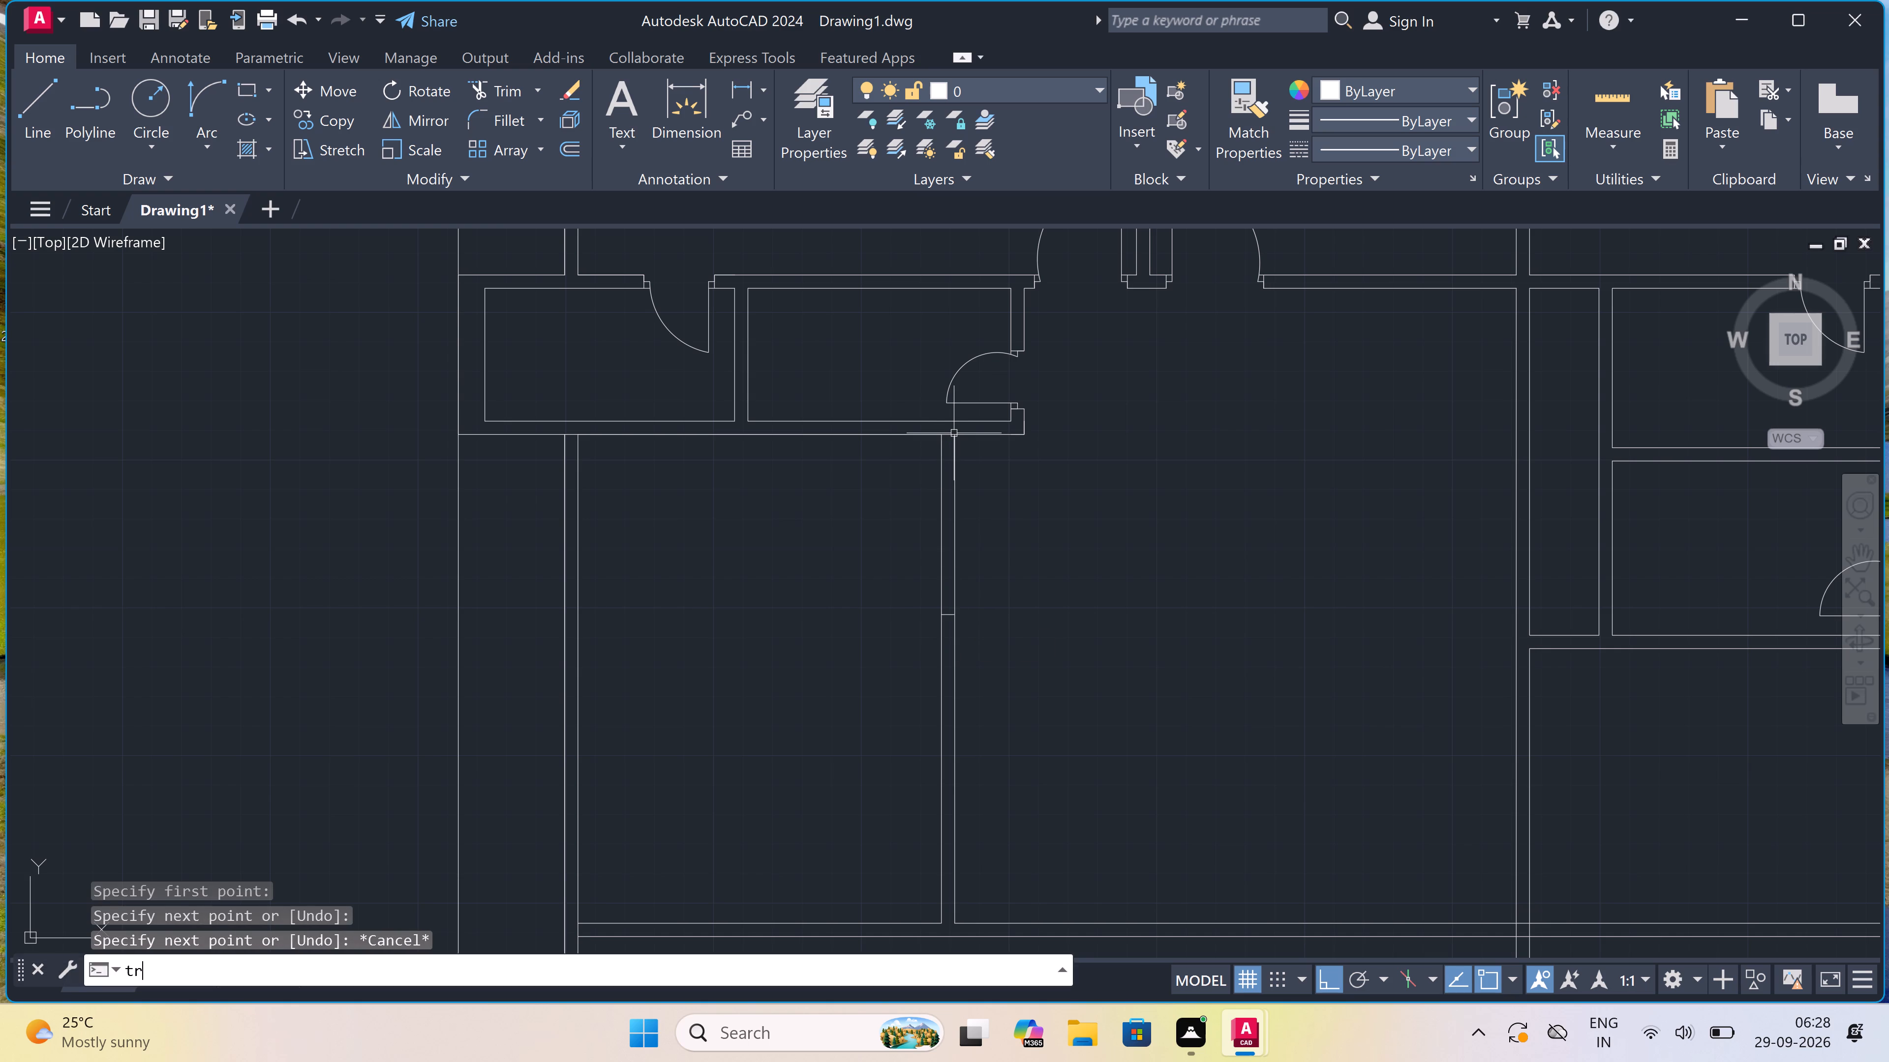
pyautogui.press('space')
pyautogui.click(1022, 511)
pyautogui.click(879, 600)
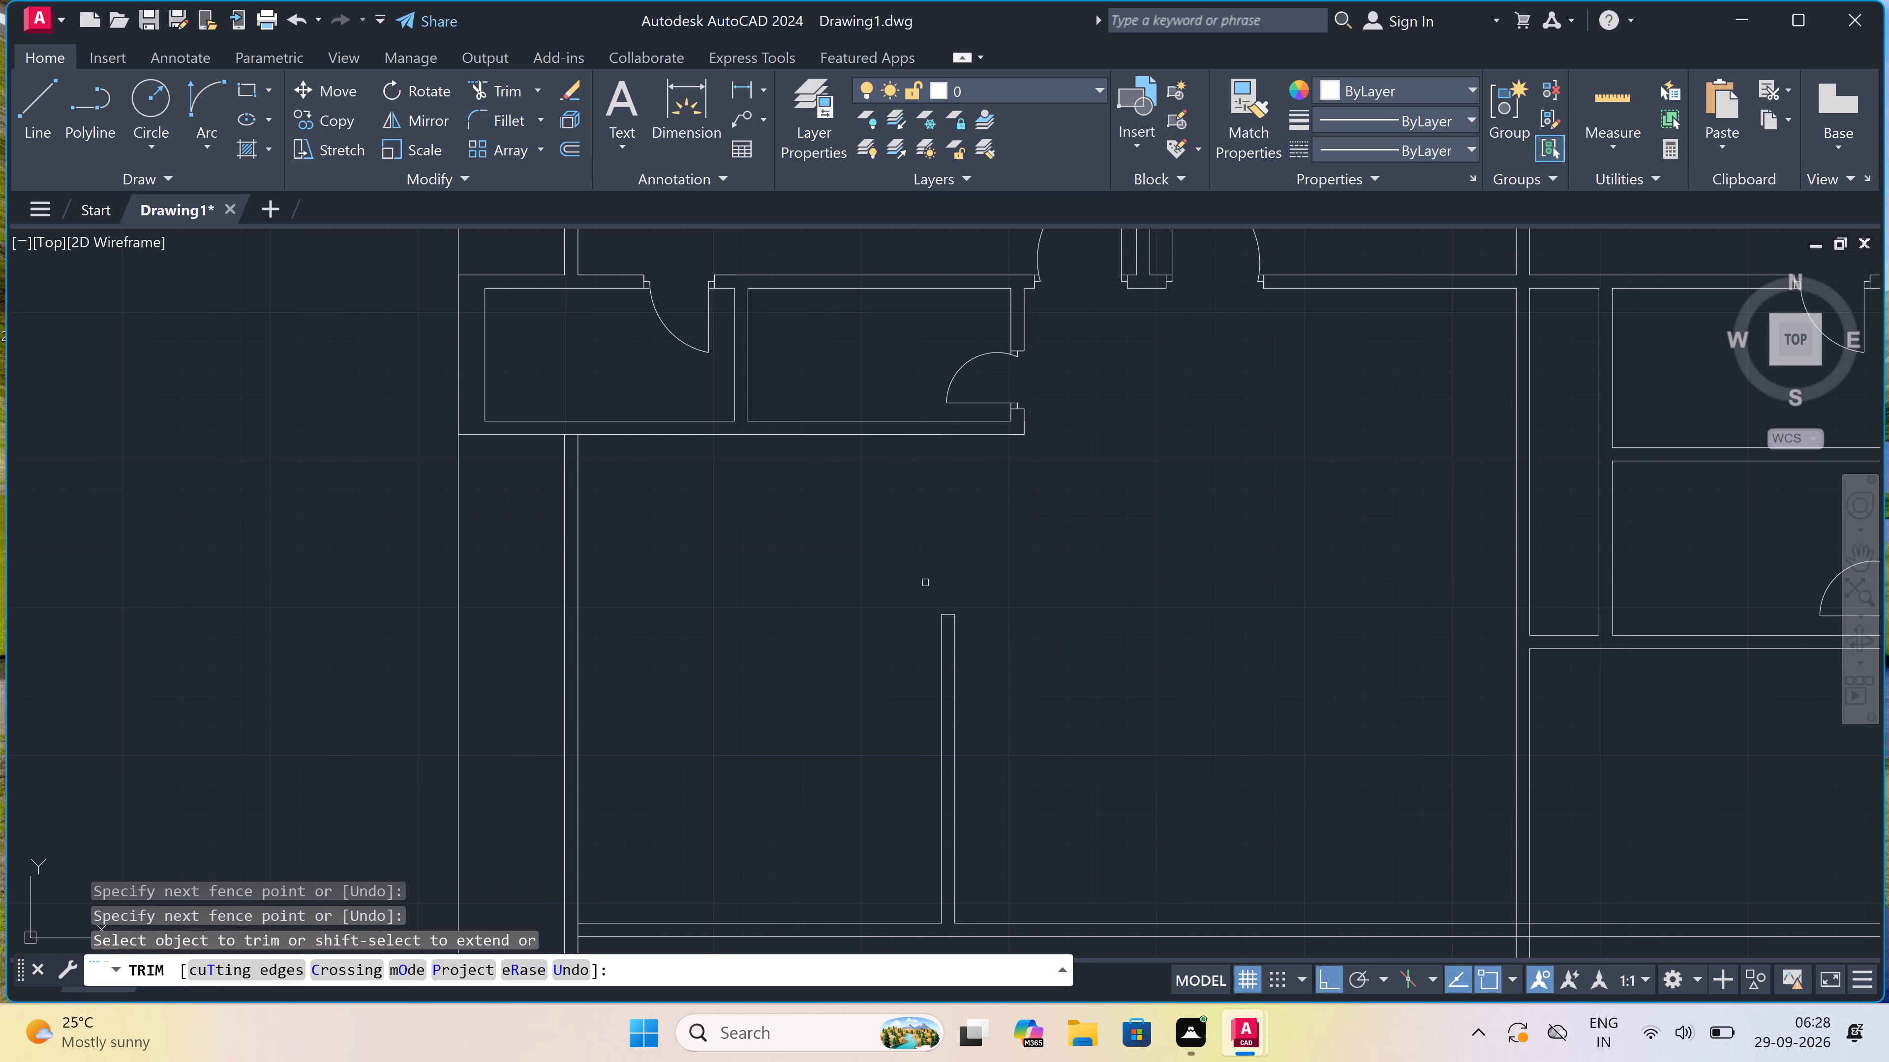
pyautogui.scroll(-2, 925, 583)
pyautogui.press('Escape')
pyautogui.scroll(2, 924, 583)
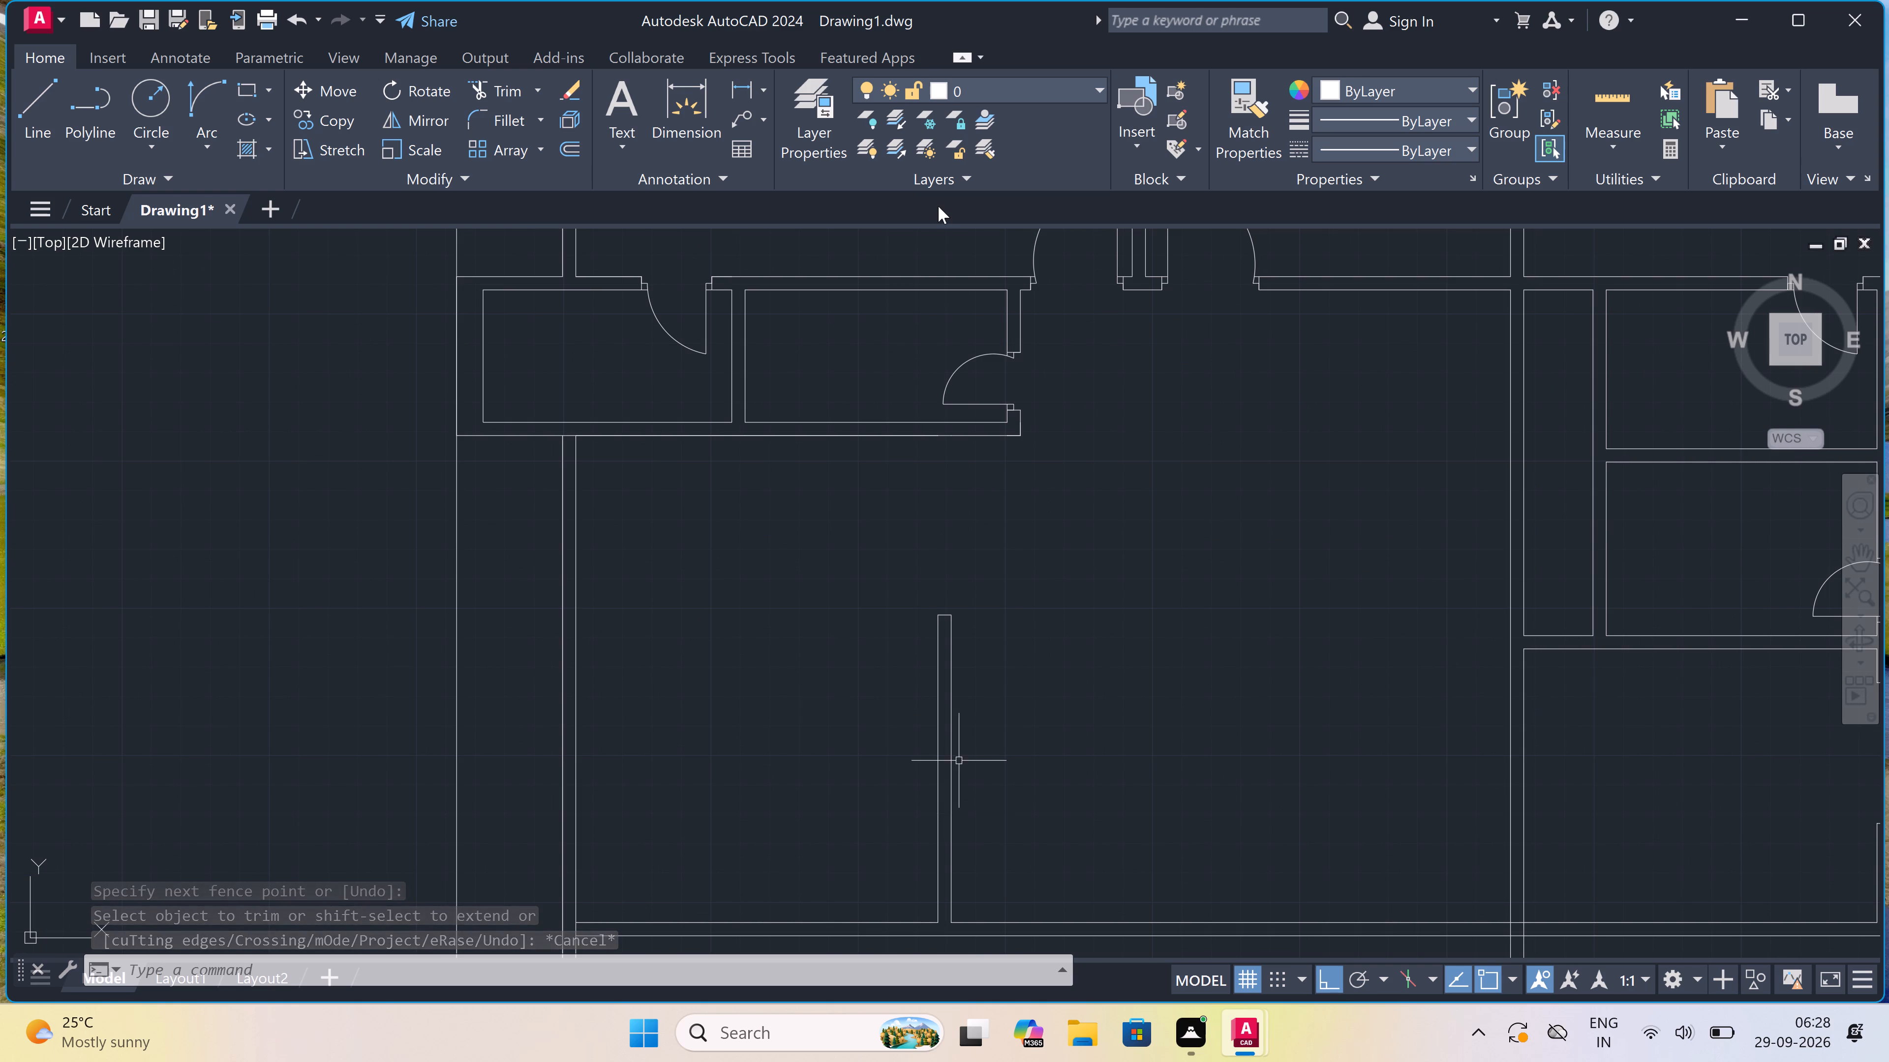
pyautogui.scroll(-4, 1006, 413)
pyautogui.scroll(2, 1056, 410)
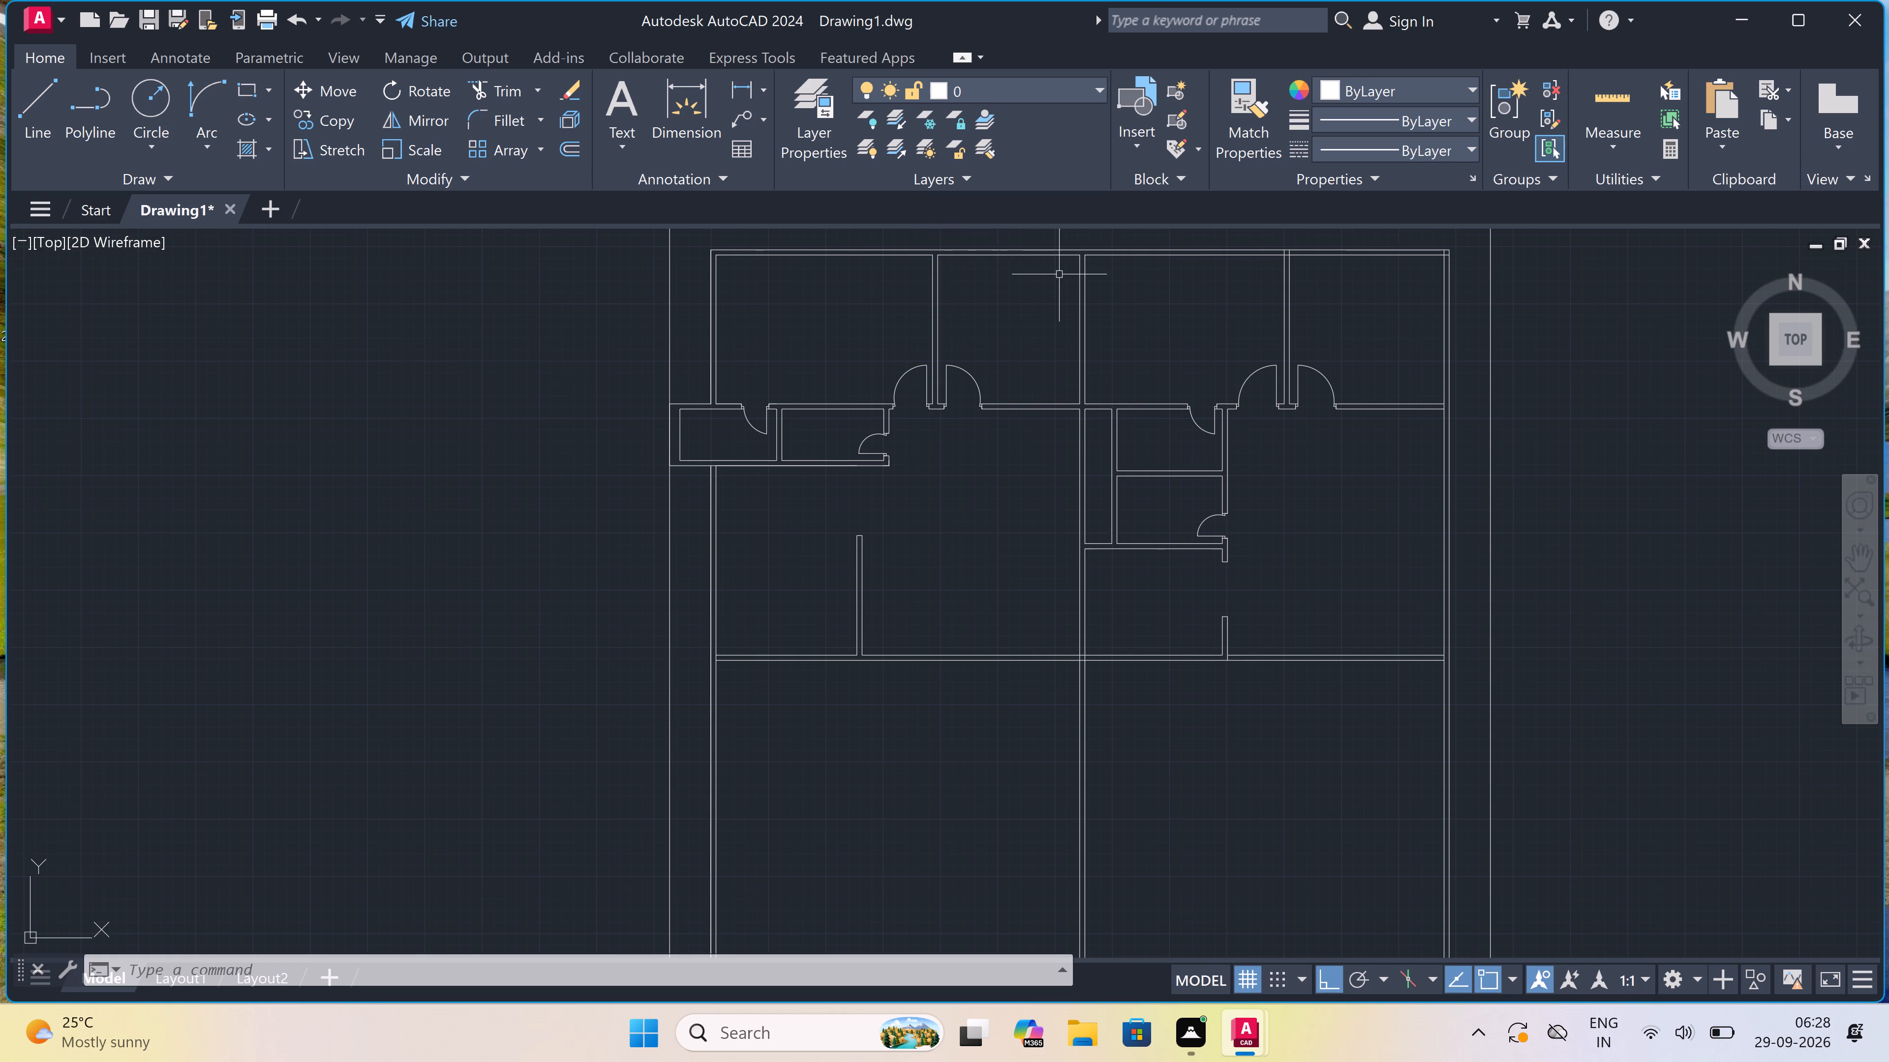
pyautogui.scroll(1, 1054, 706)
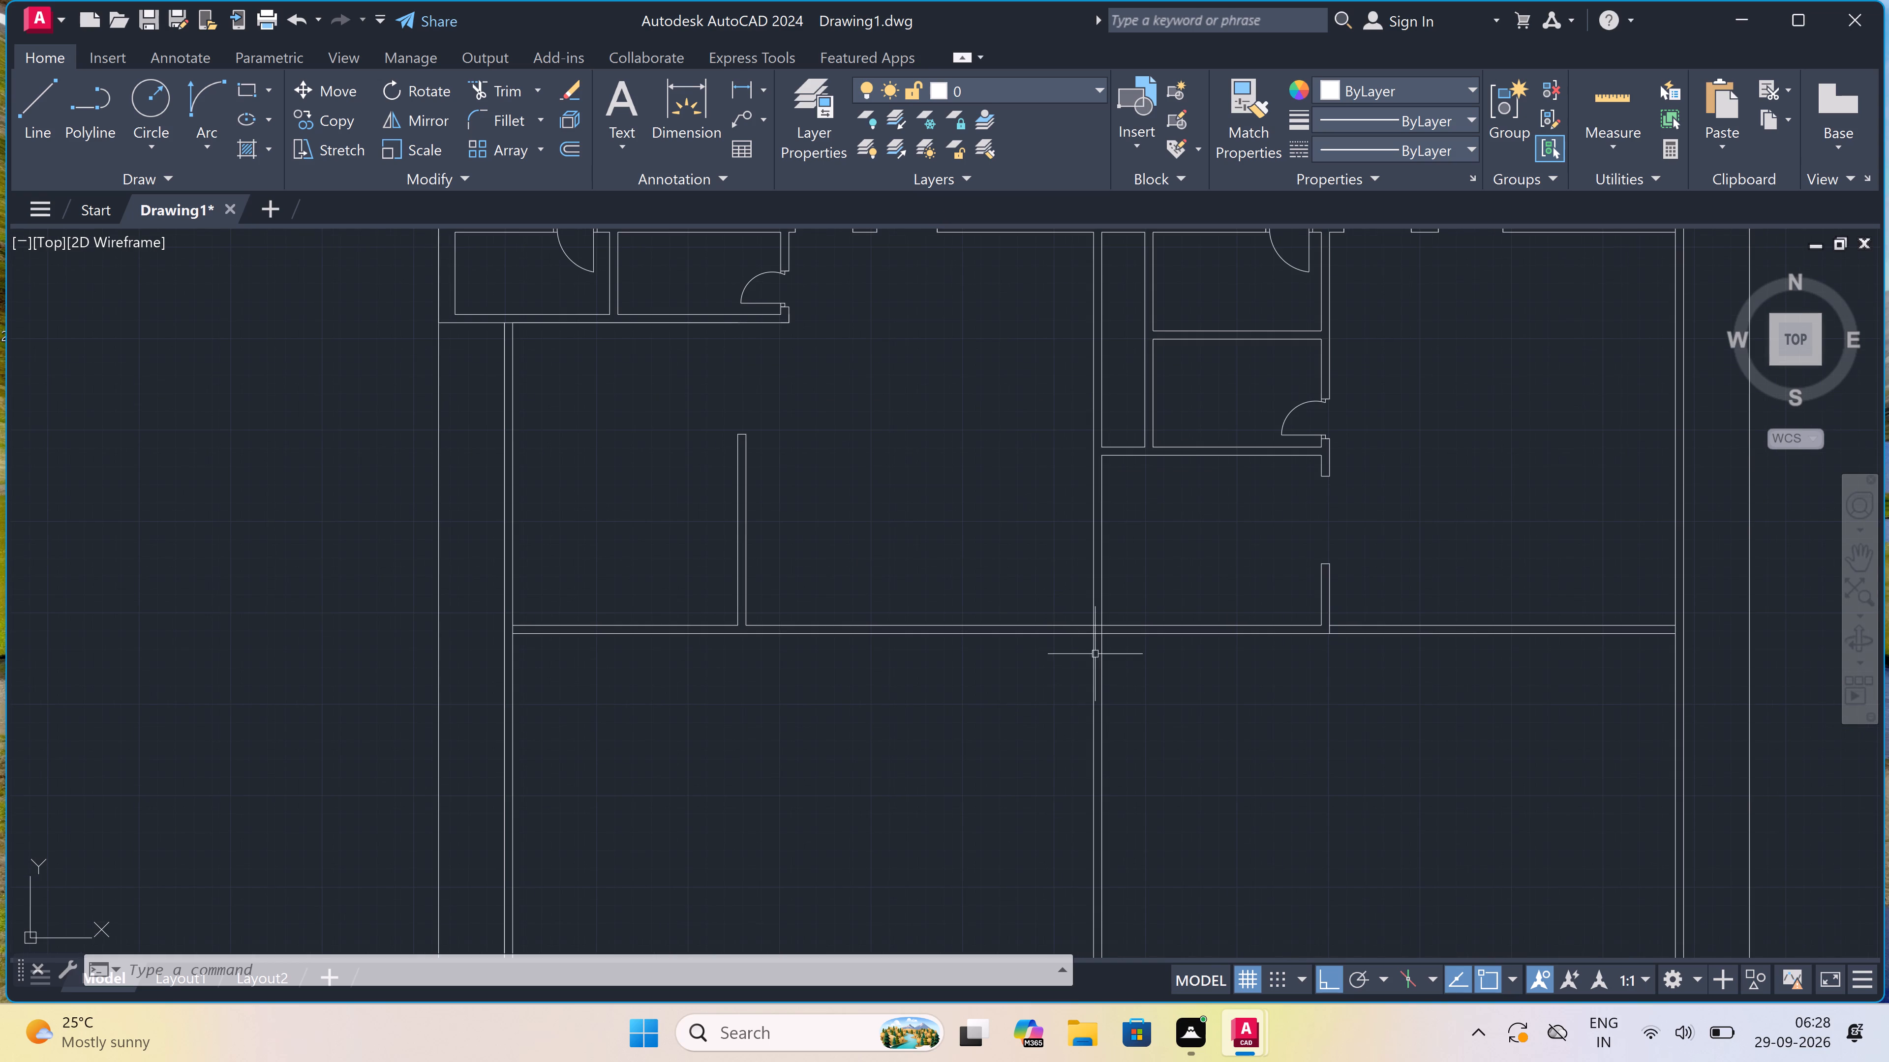
# Draw a door jamb across the horizontal wall just left of the central vertical wall, with a 2" leftward stub and 3' leaf upward.
pyautogui.scroll(2, 1097, 605)
pyautogui.press('l')
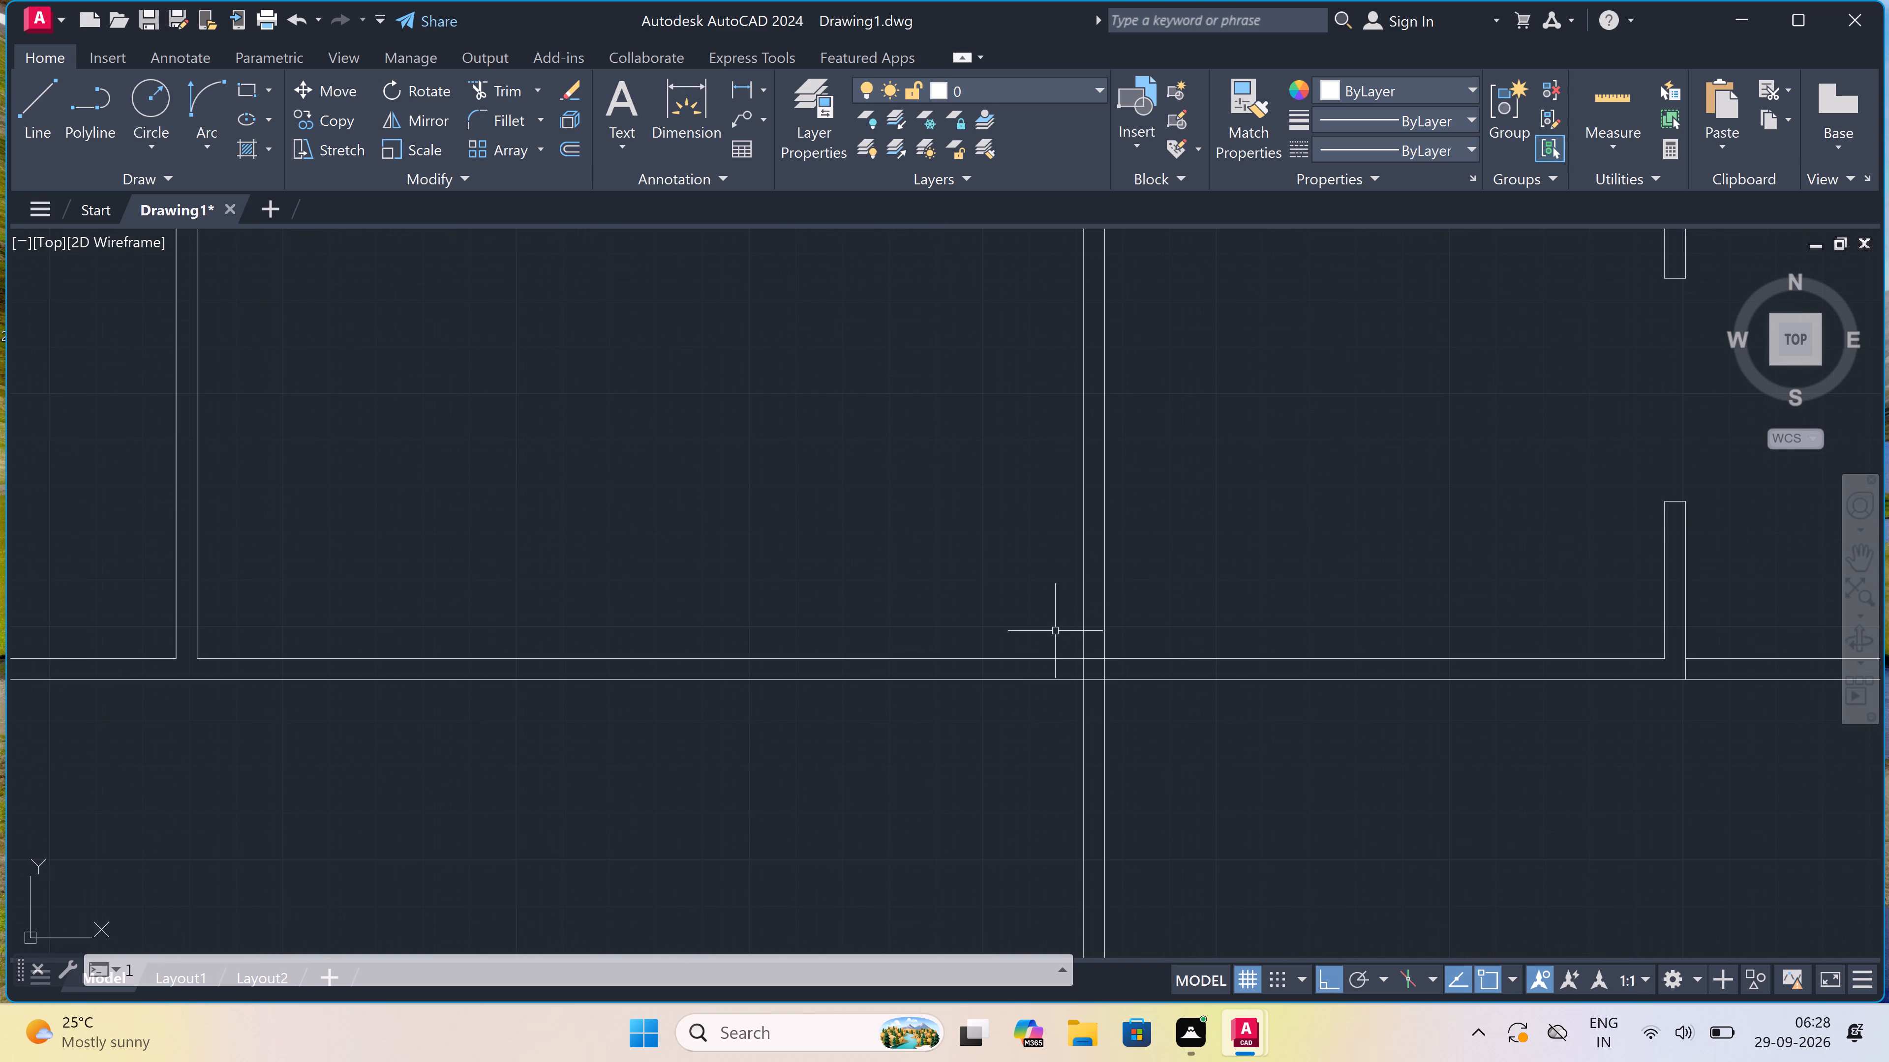
pyautogui.press('space')
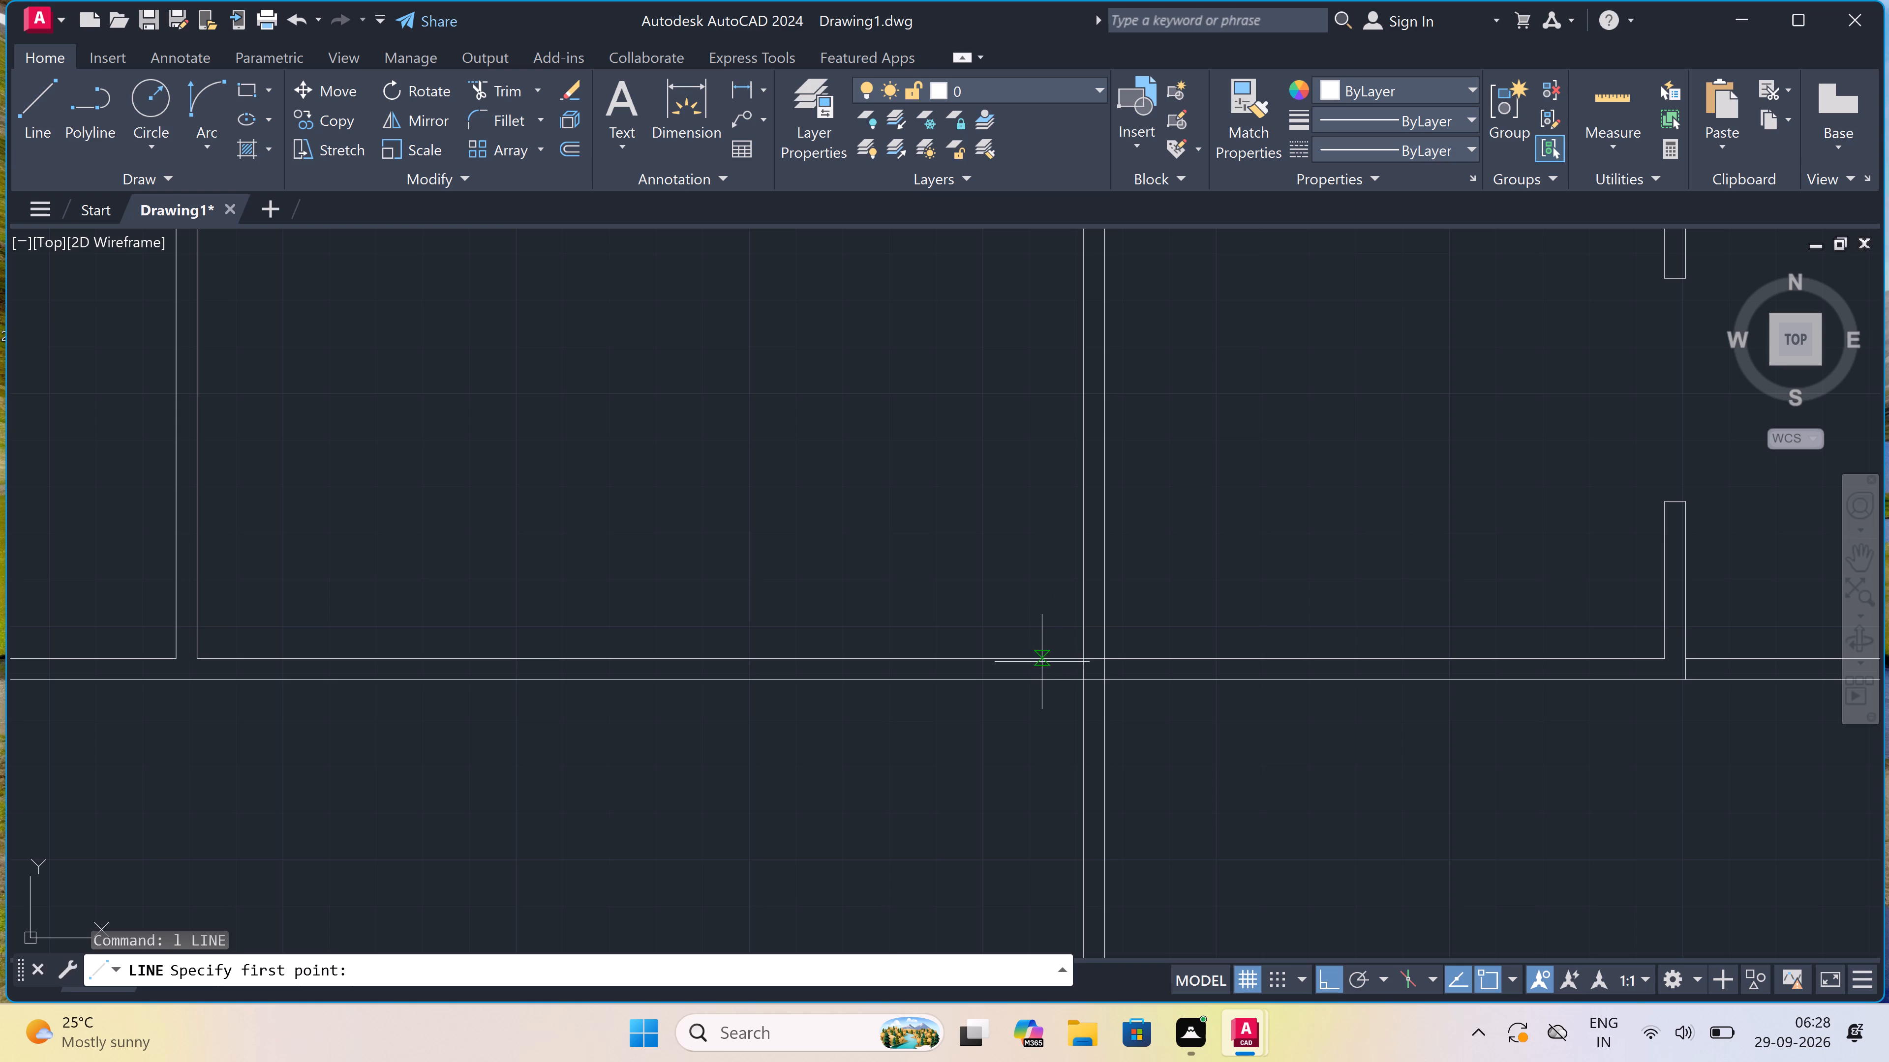
pyautogui.click(1047, 662)
pyautogui.click(1047, 684)
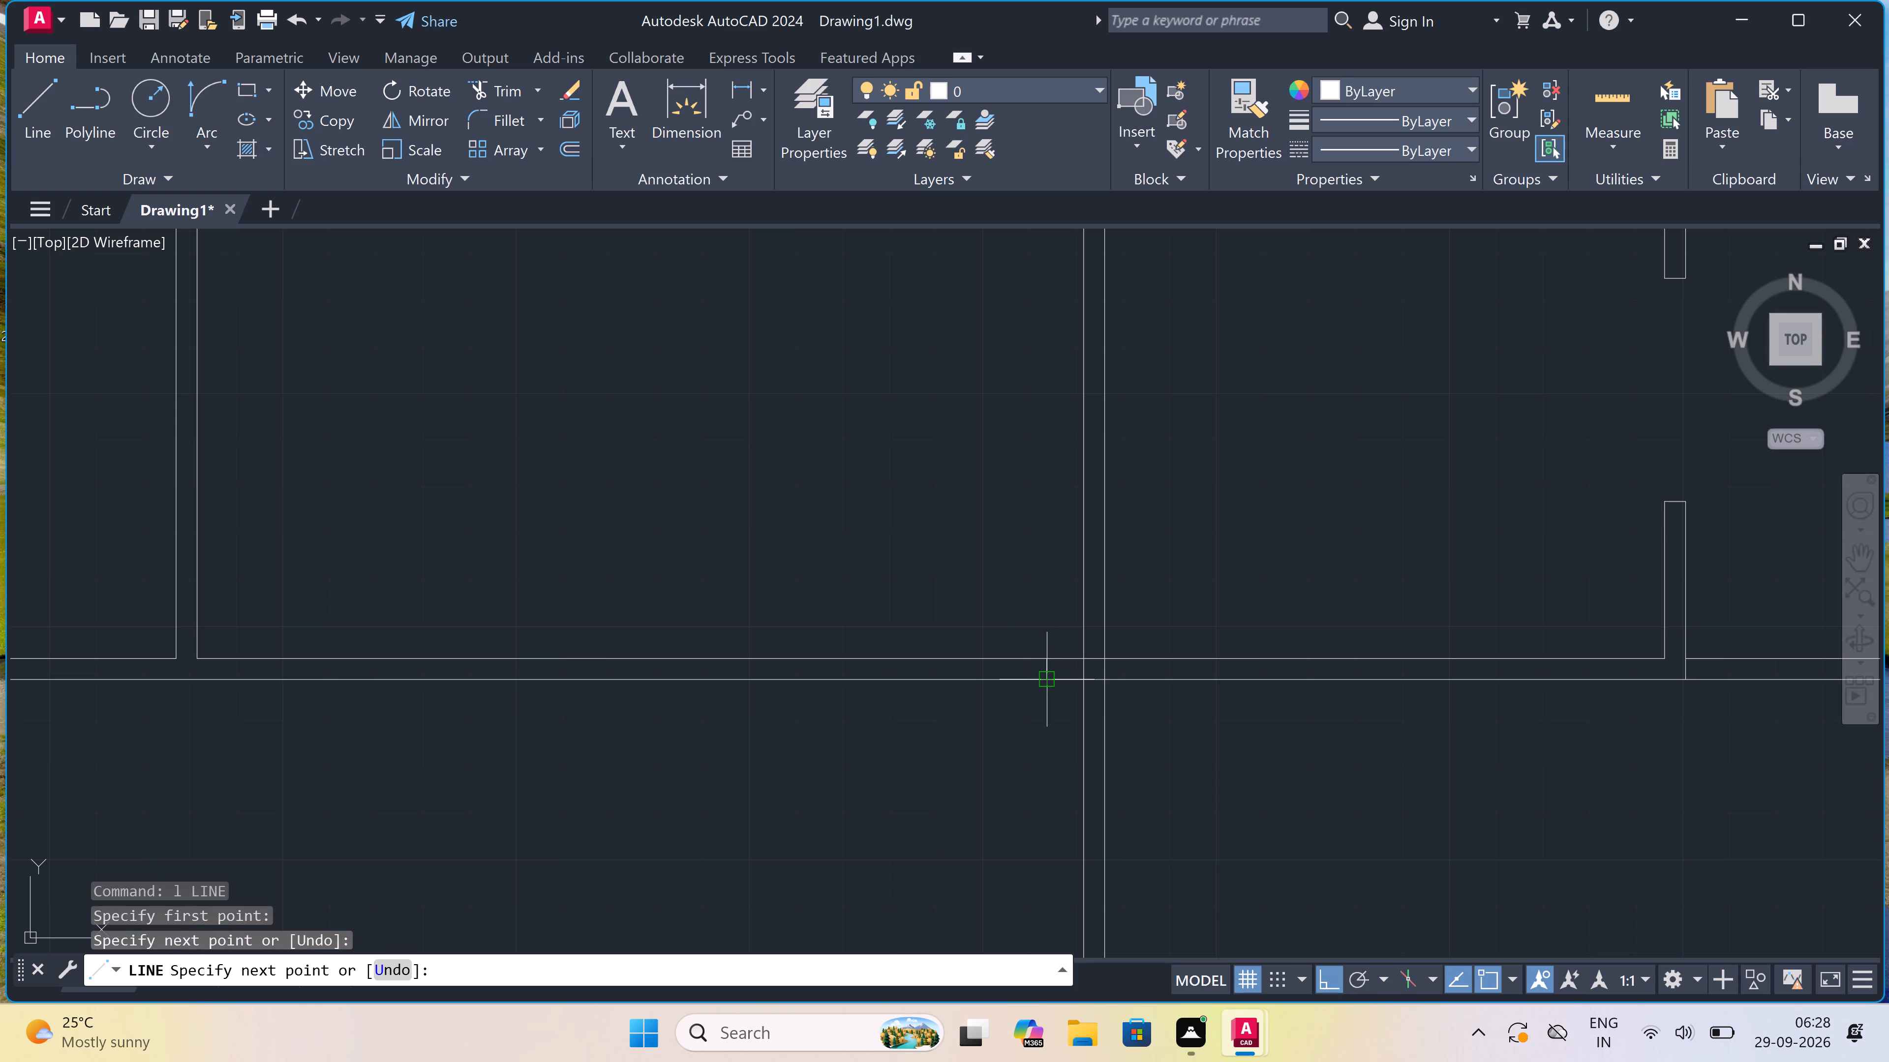
pyautogui.scroll(3, 1047, 676)
pyautogui.click(1042, 649)
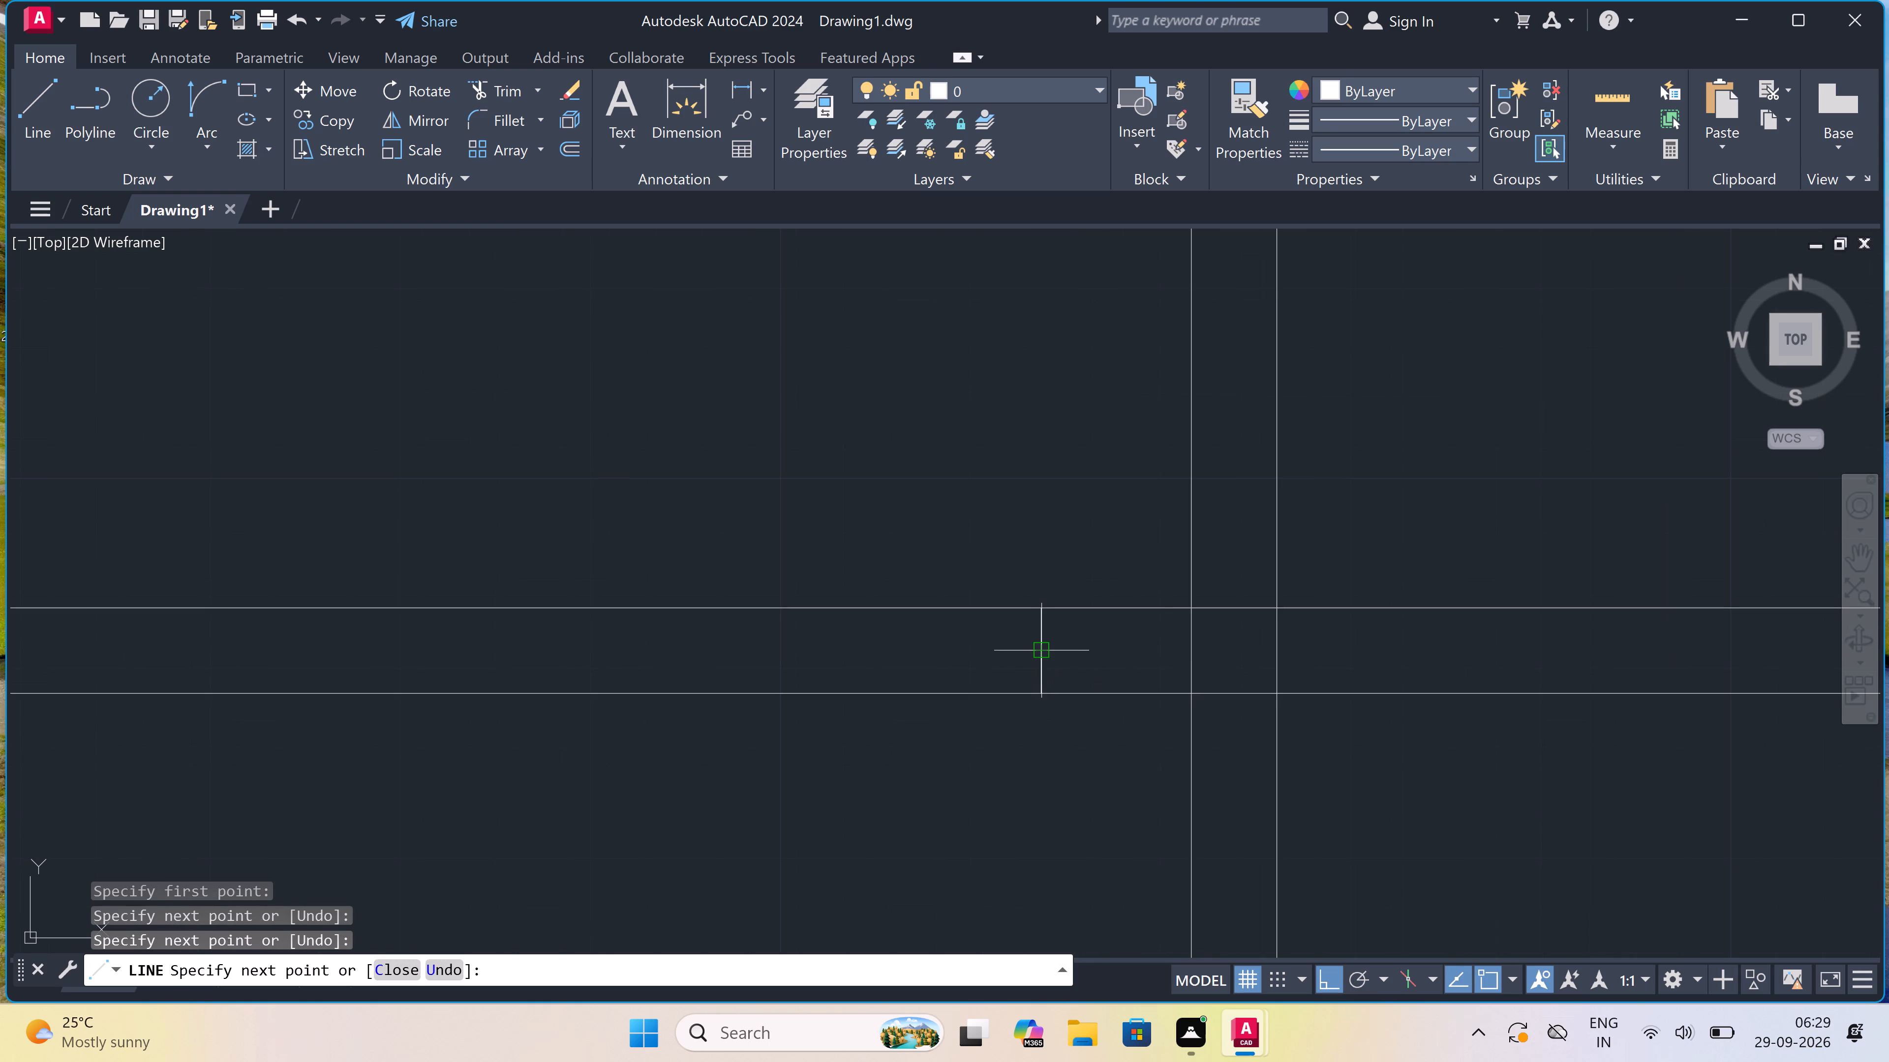
pyautogui.press('2')
pyautogui.hotkey('shift', '"')
pyautogui.press('space')
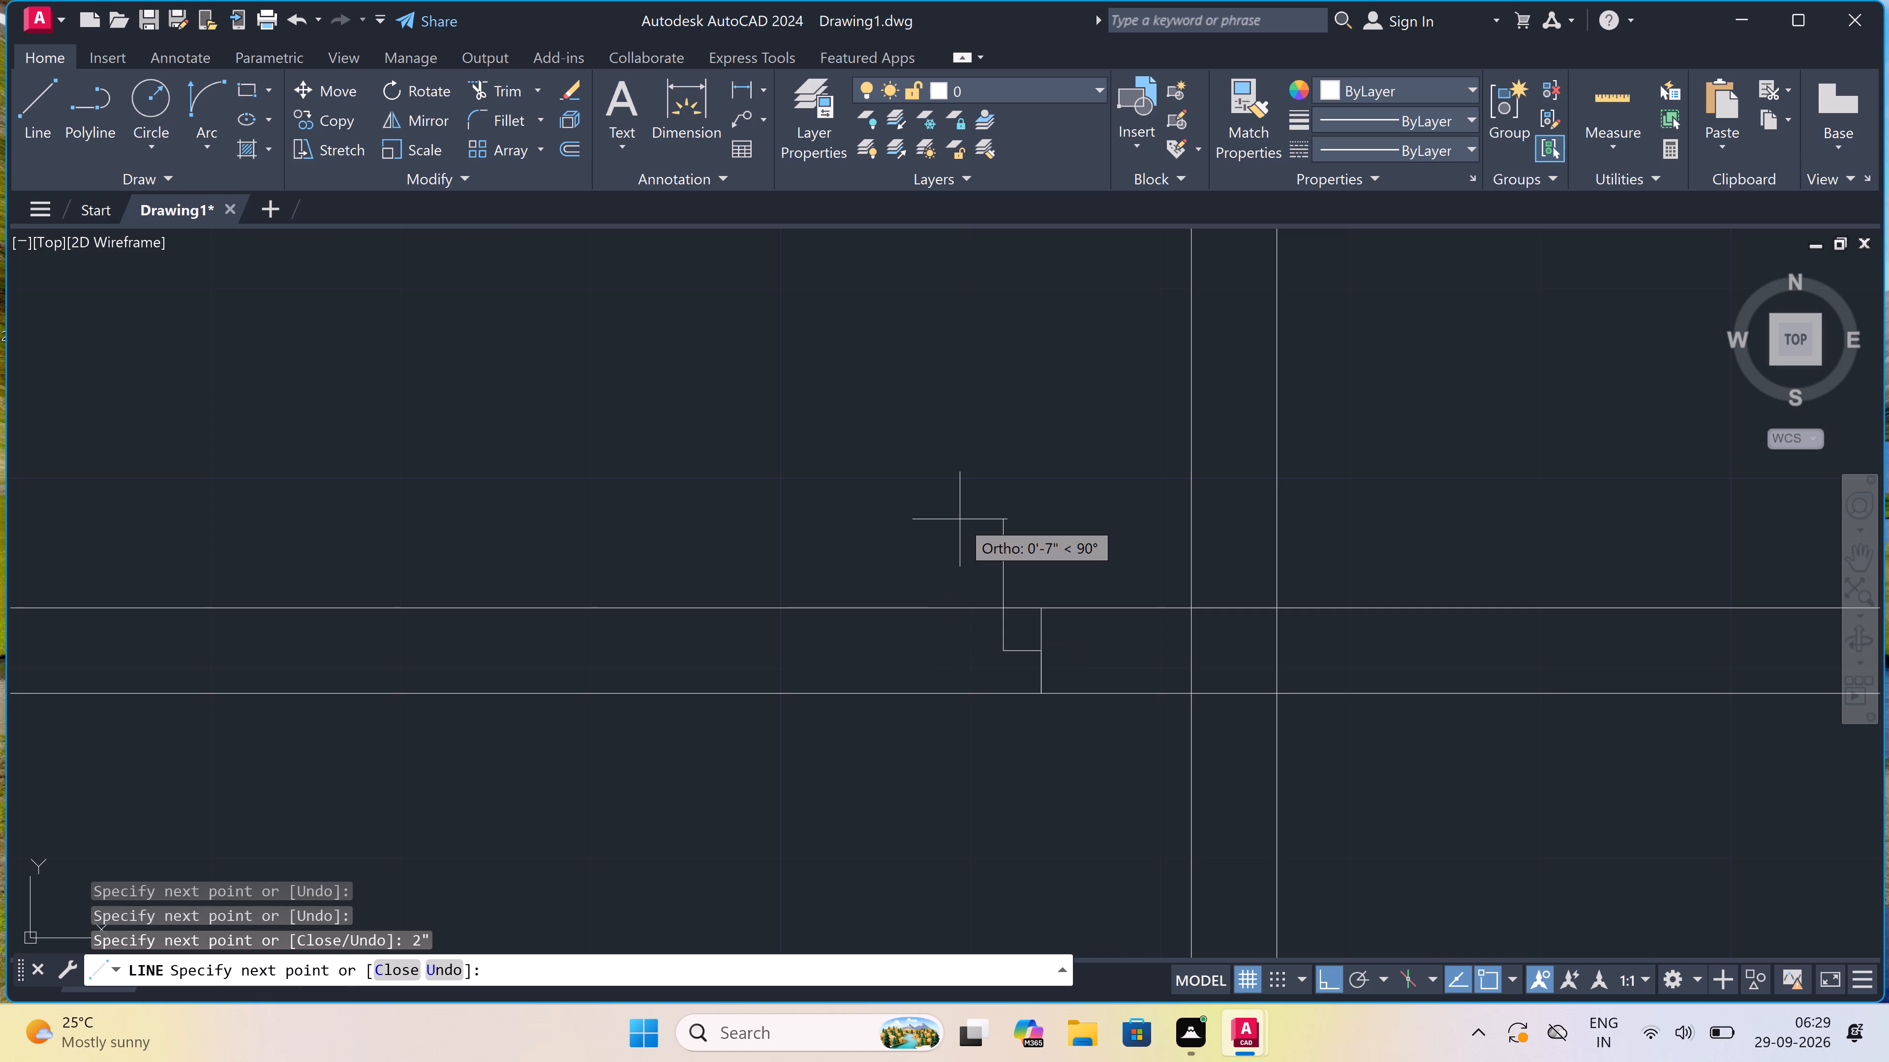
pyautogui.write("3'")
pyautogui.press('space')
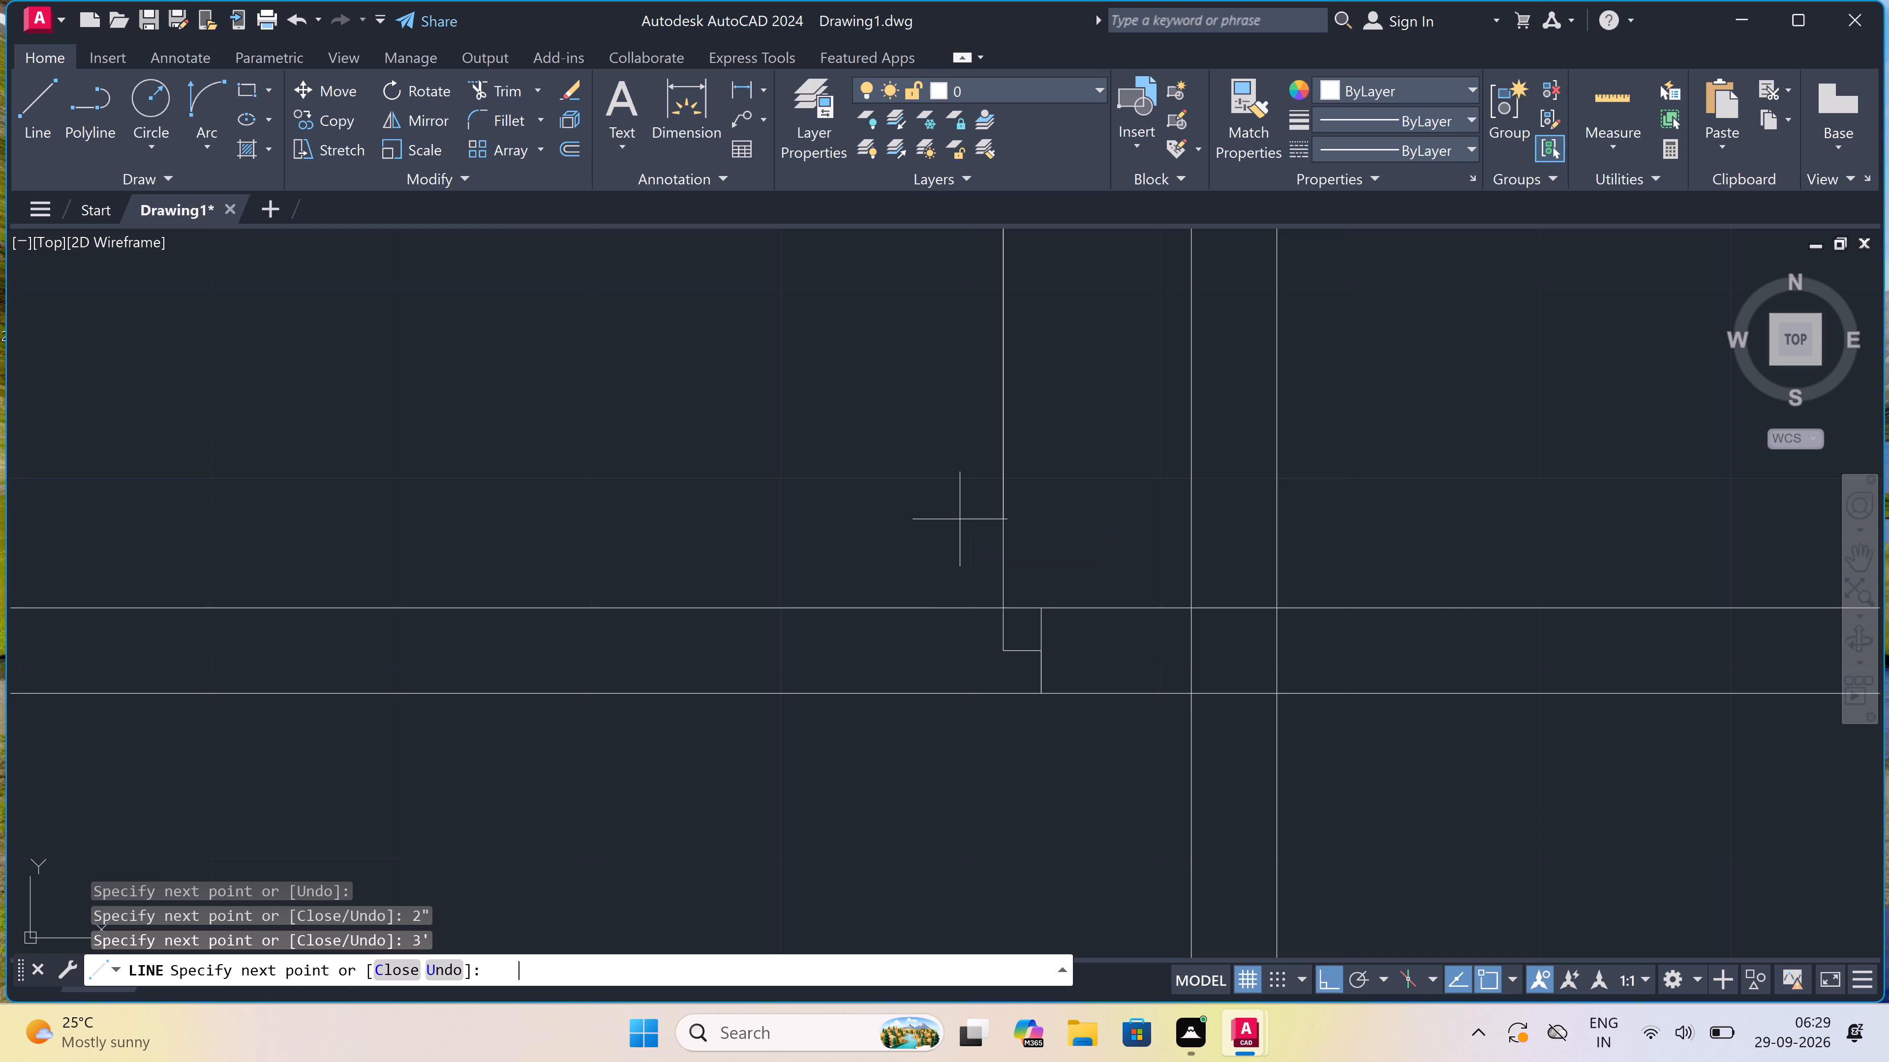
pyautogui.press('Escape')
# Draw the opposite jamb line across the wall, with a 2" stub from its midpoint towards the door leaf.
pyautogui.scroll(-2, 908, 574)
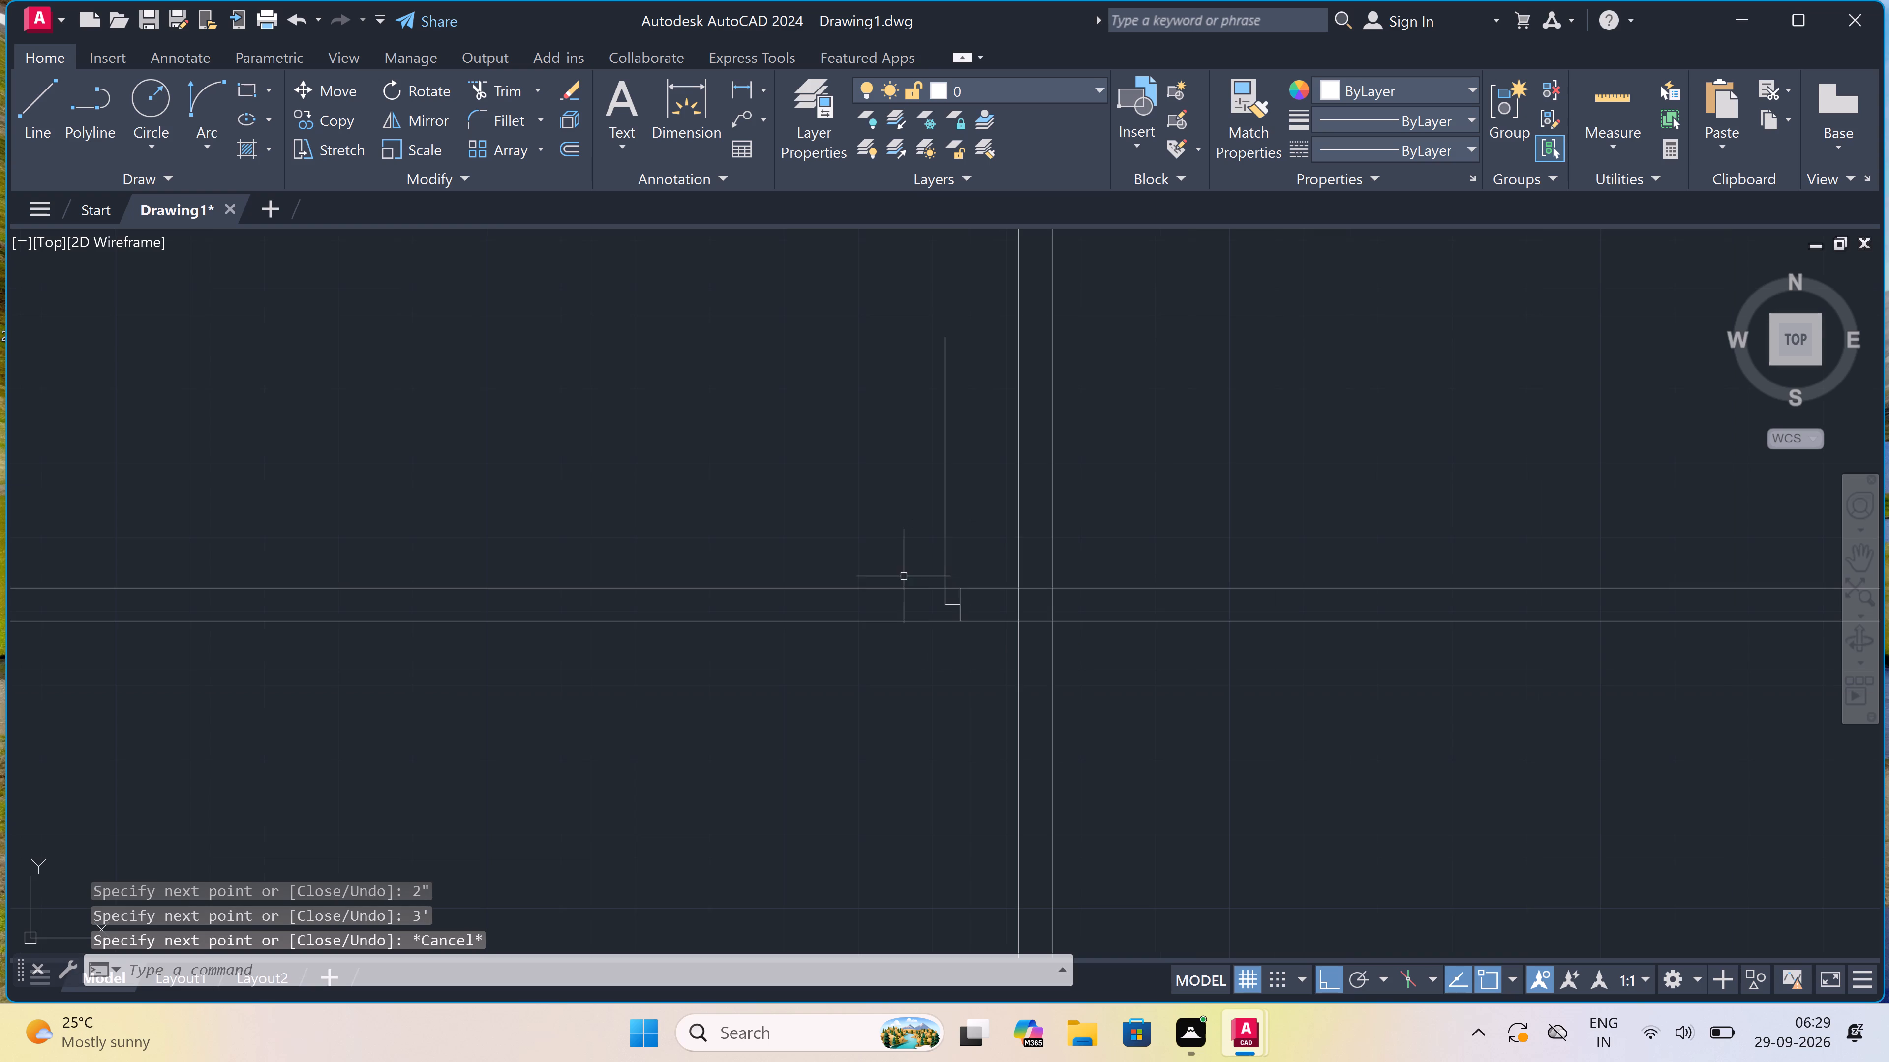
pyautogui.press('space')
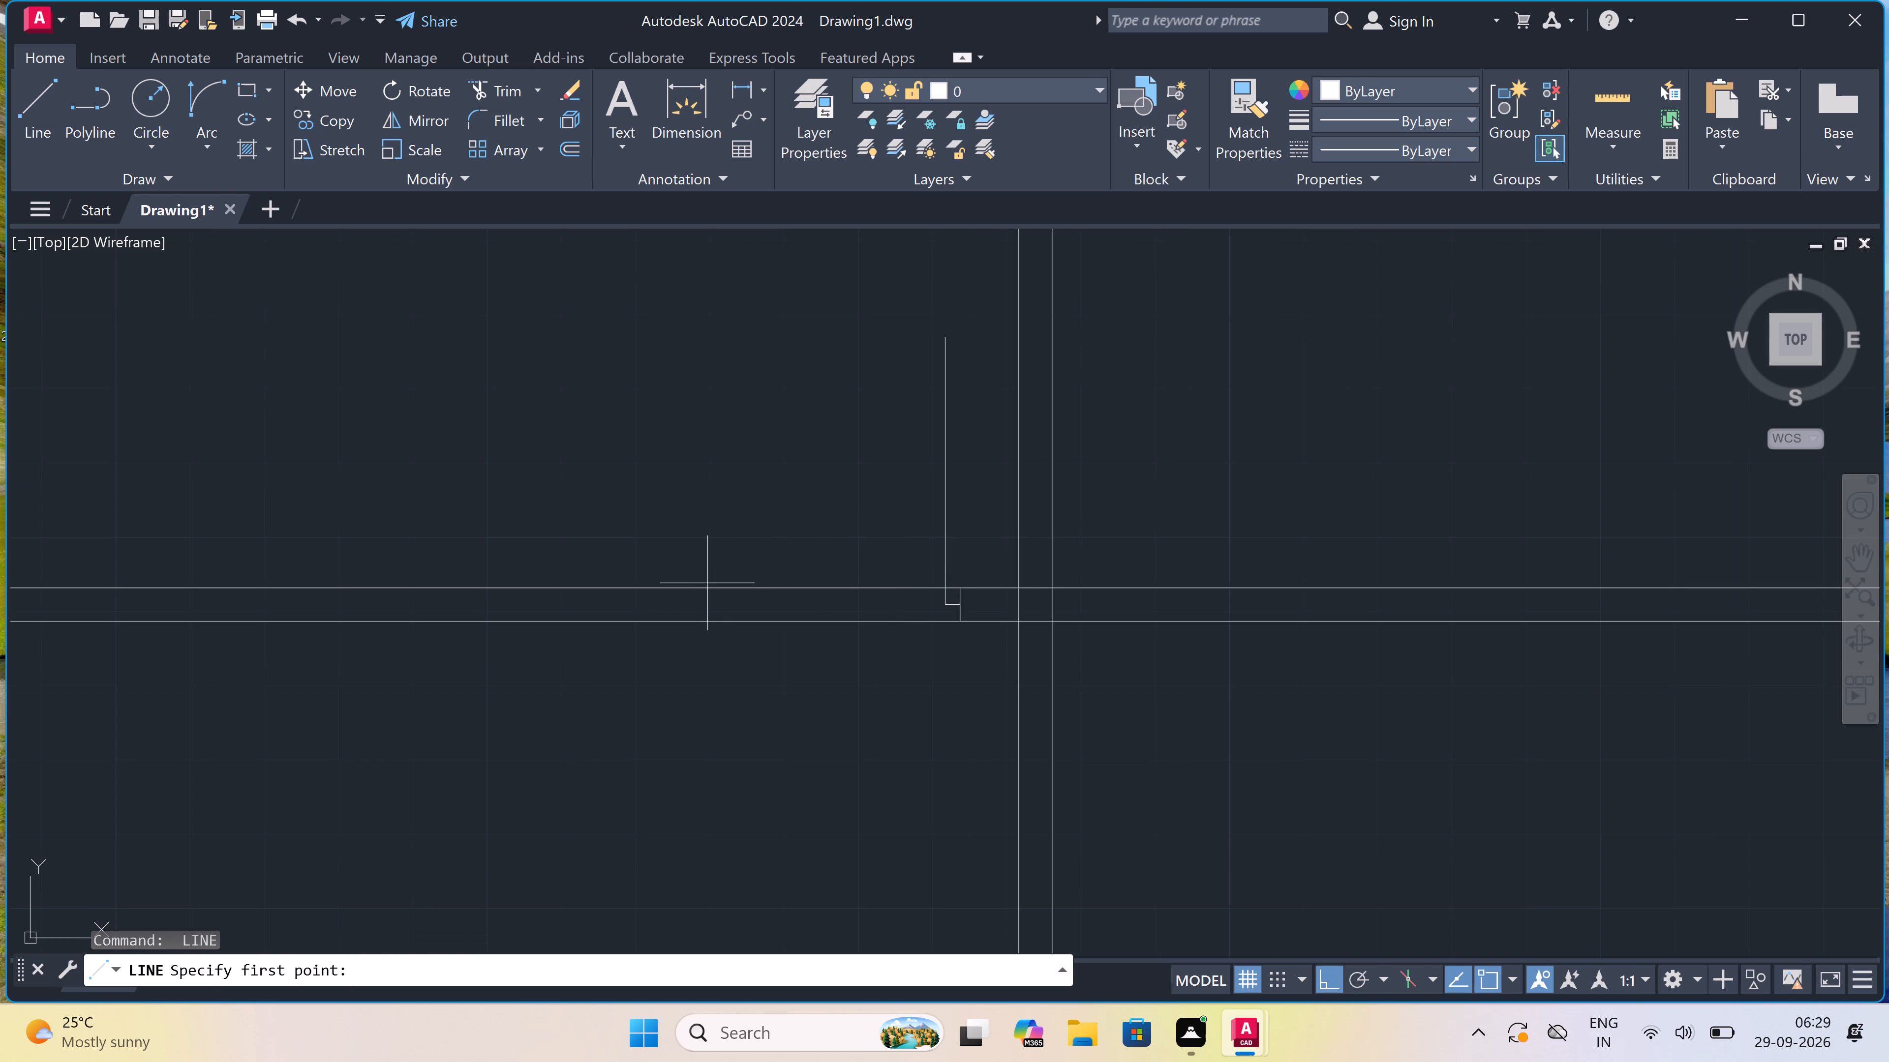
pyautogui.click(689, 590)
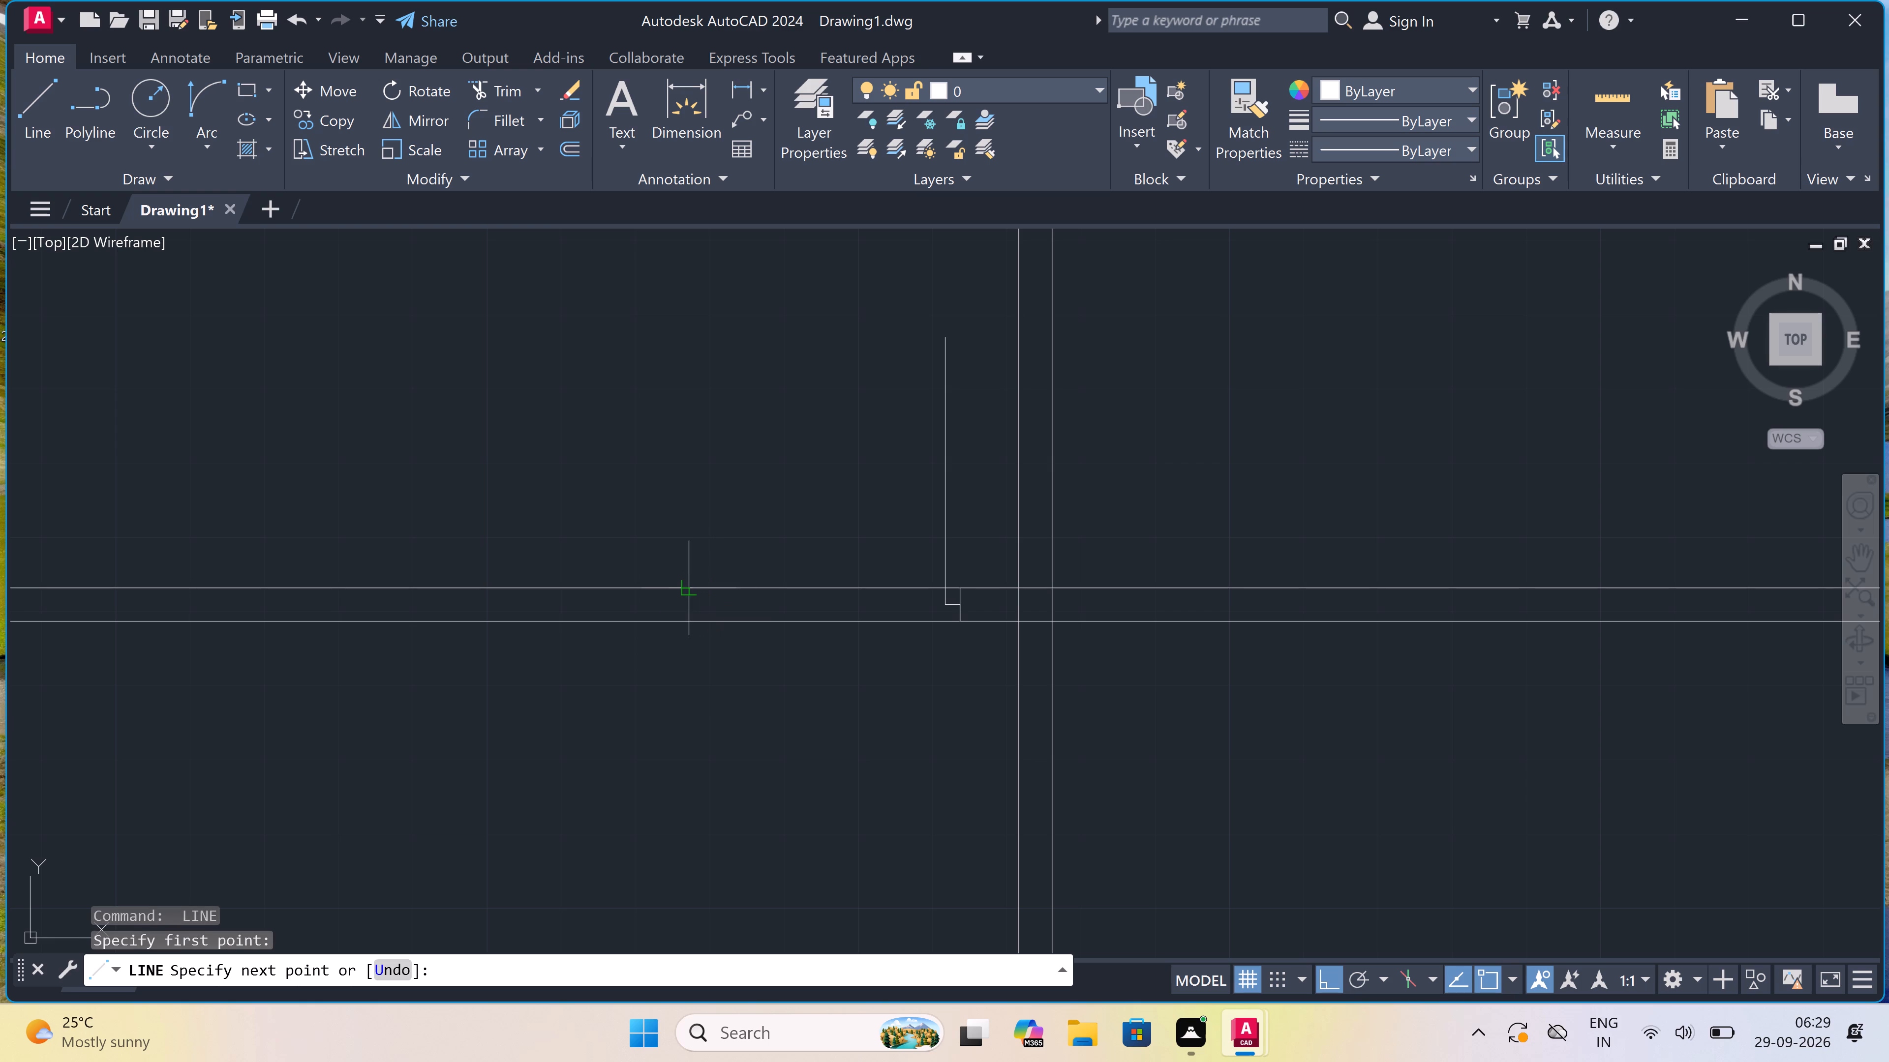
pyautogui.click(681, 621)
pyautogui.click(688, 602)
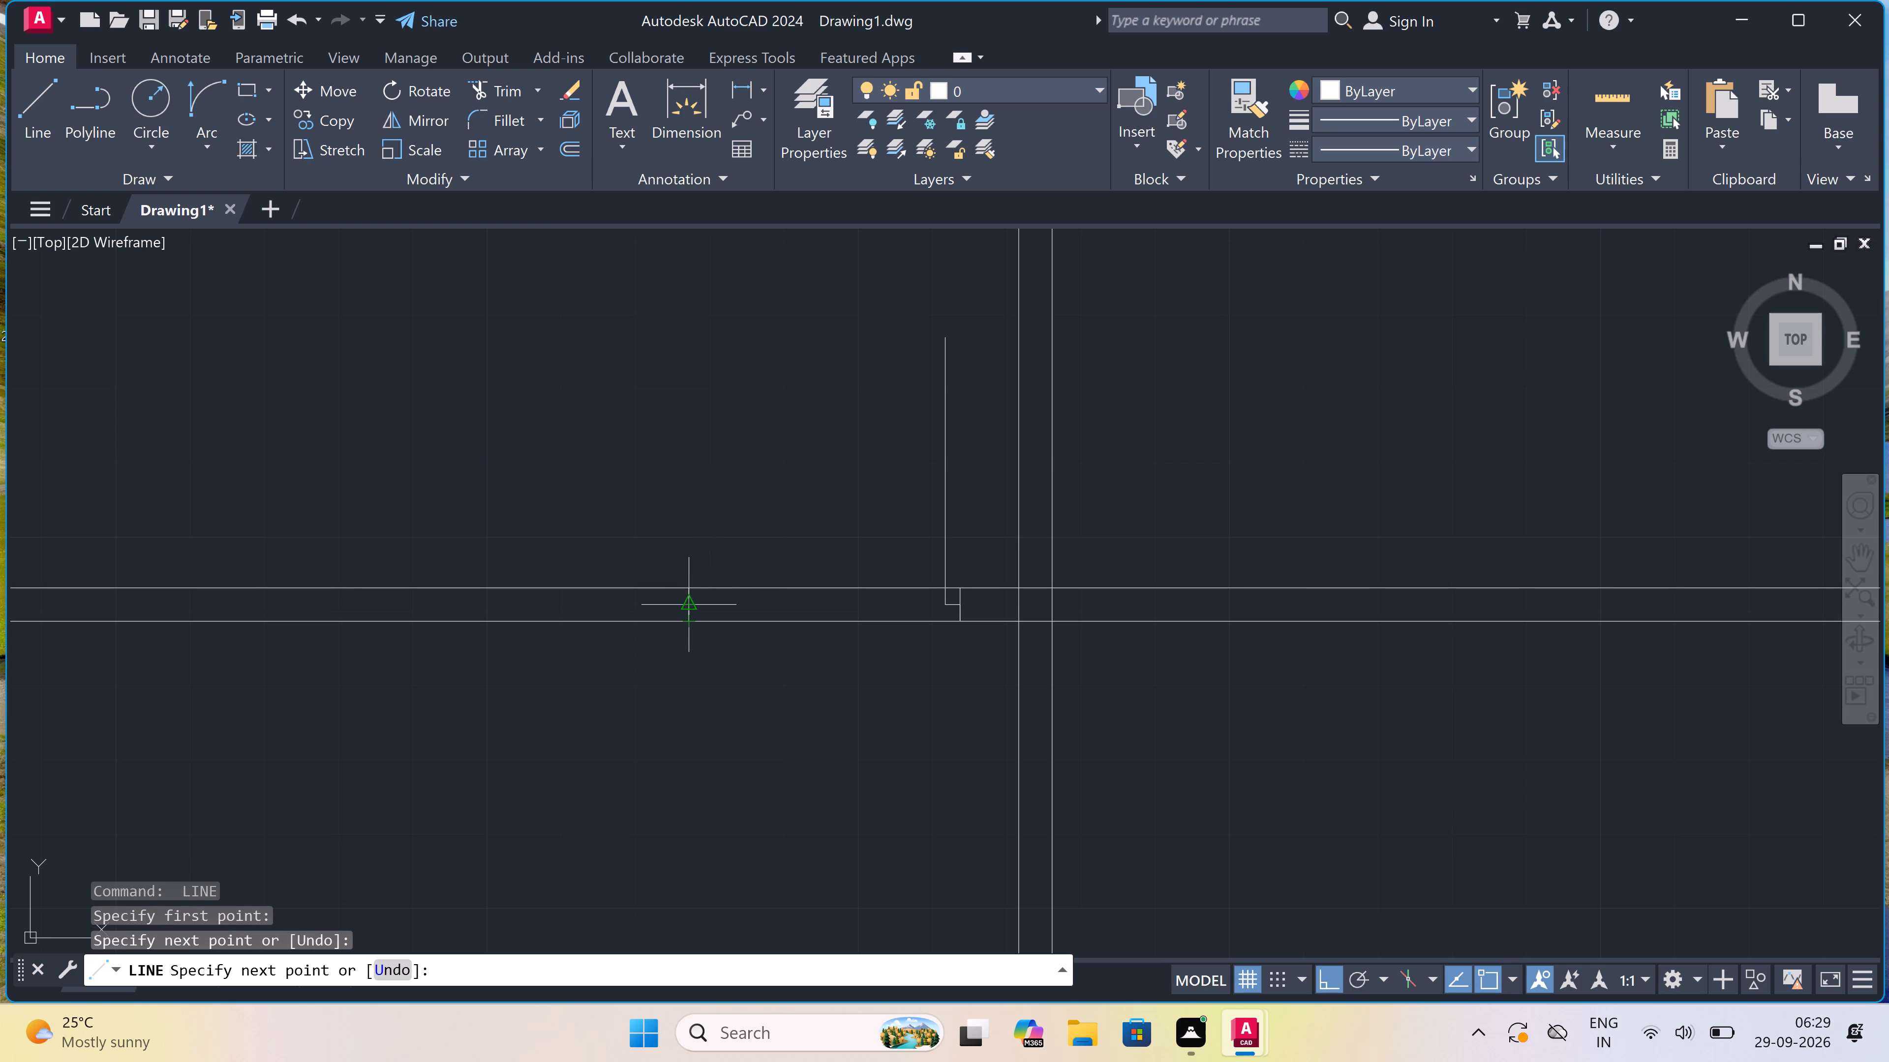
pyautogui.write('2"')
pyautogui.press('space')
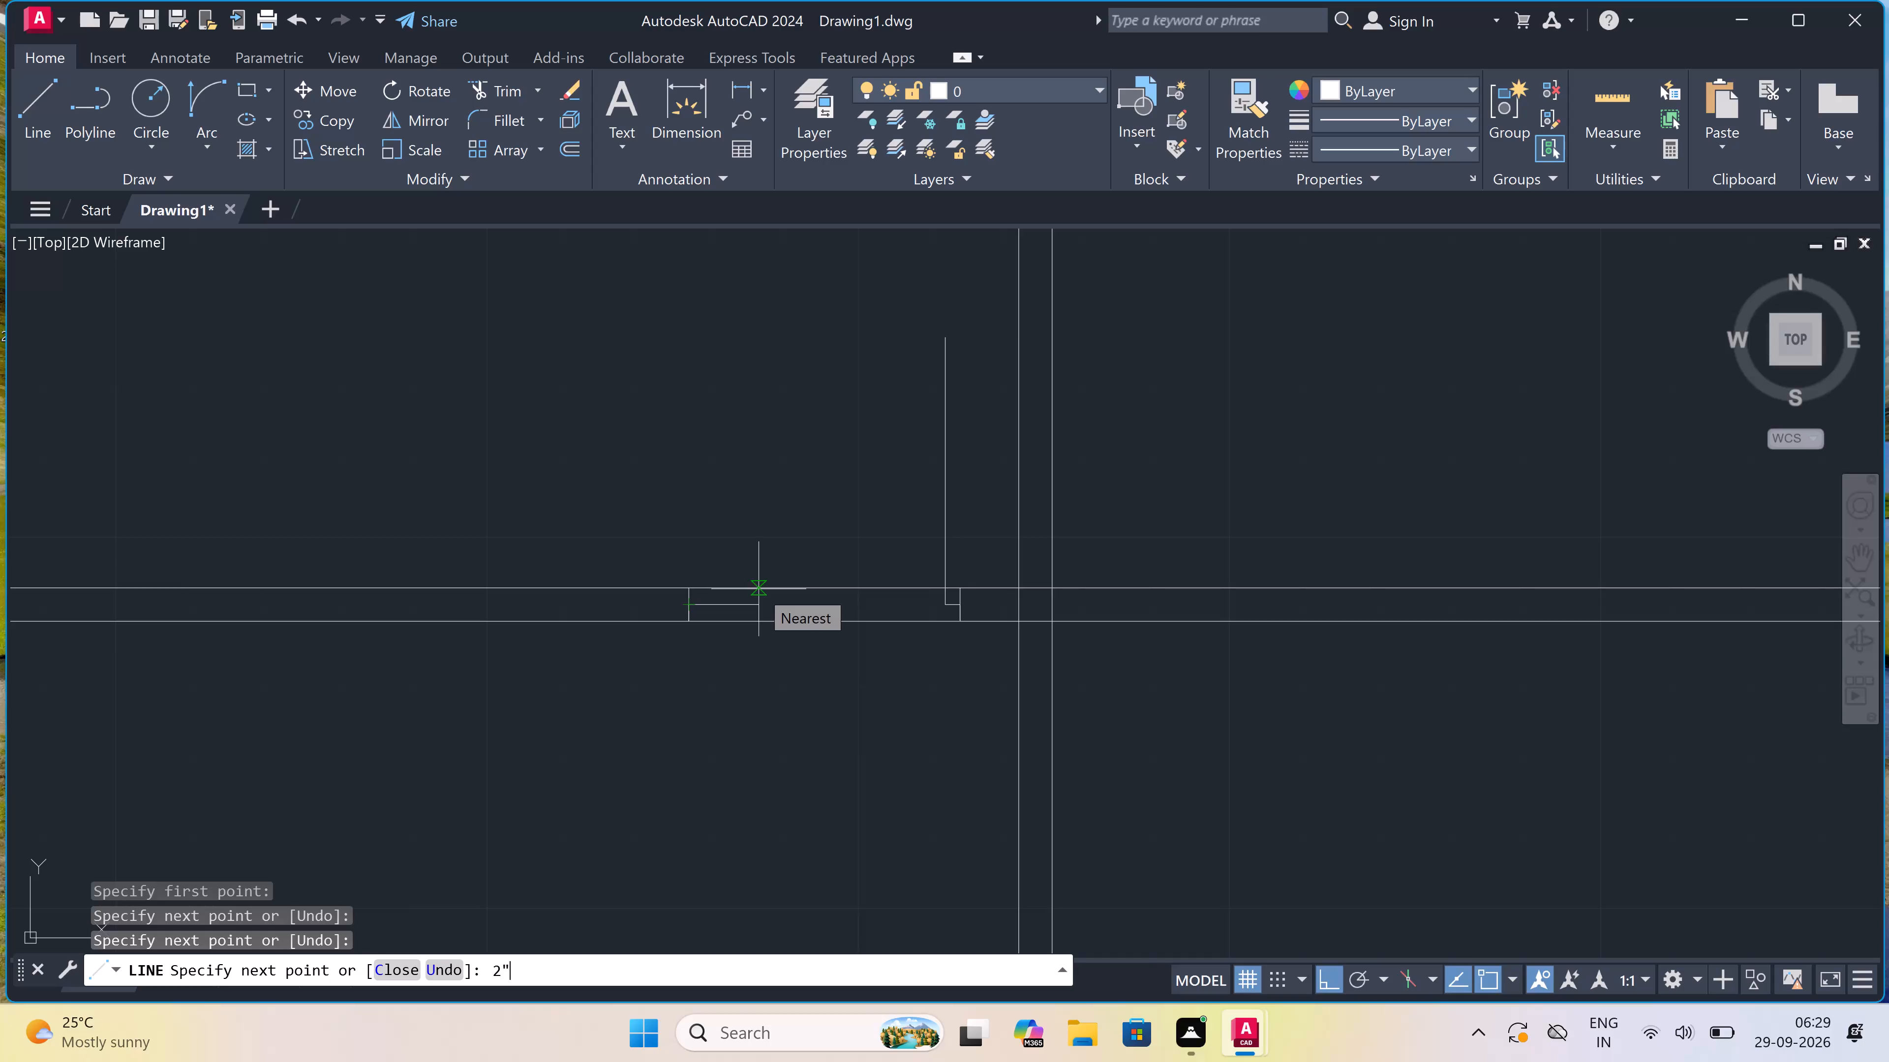
pyautogui.press('Escape')
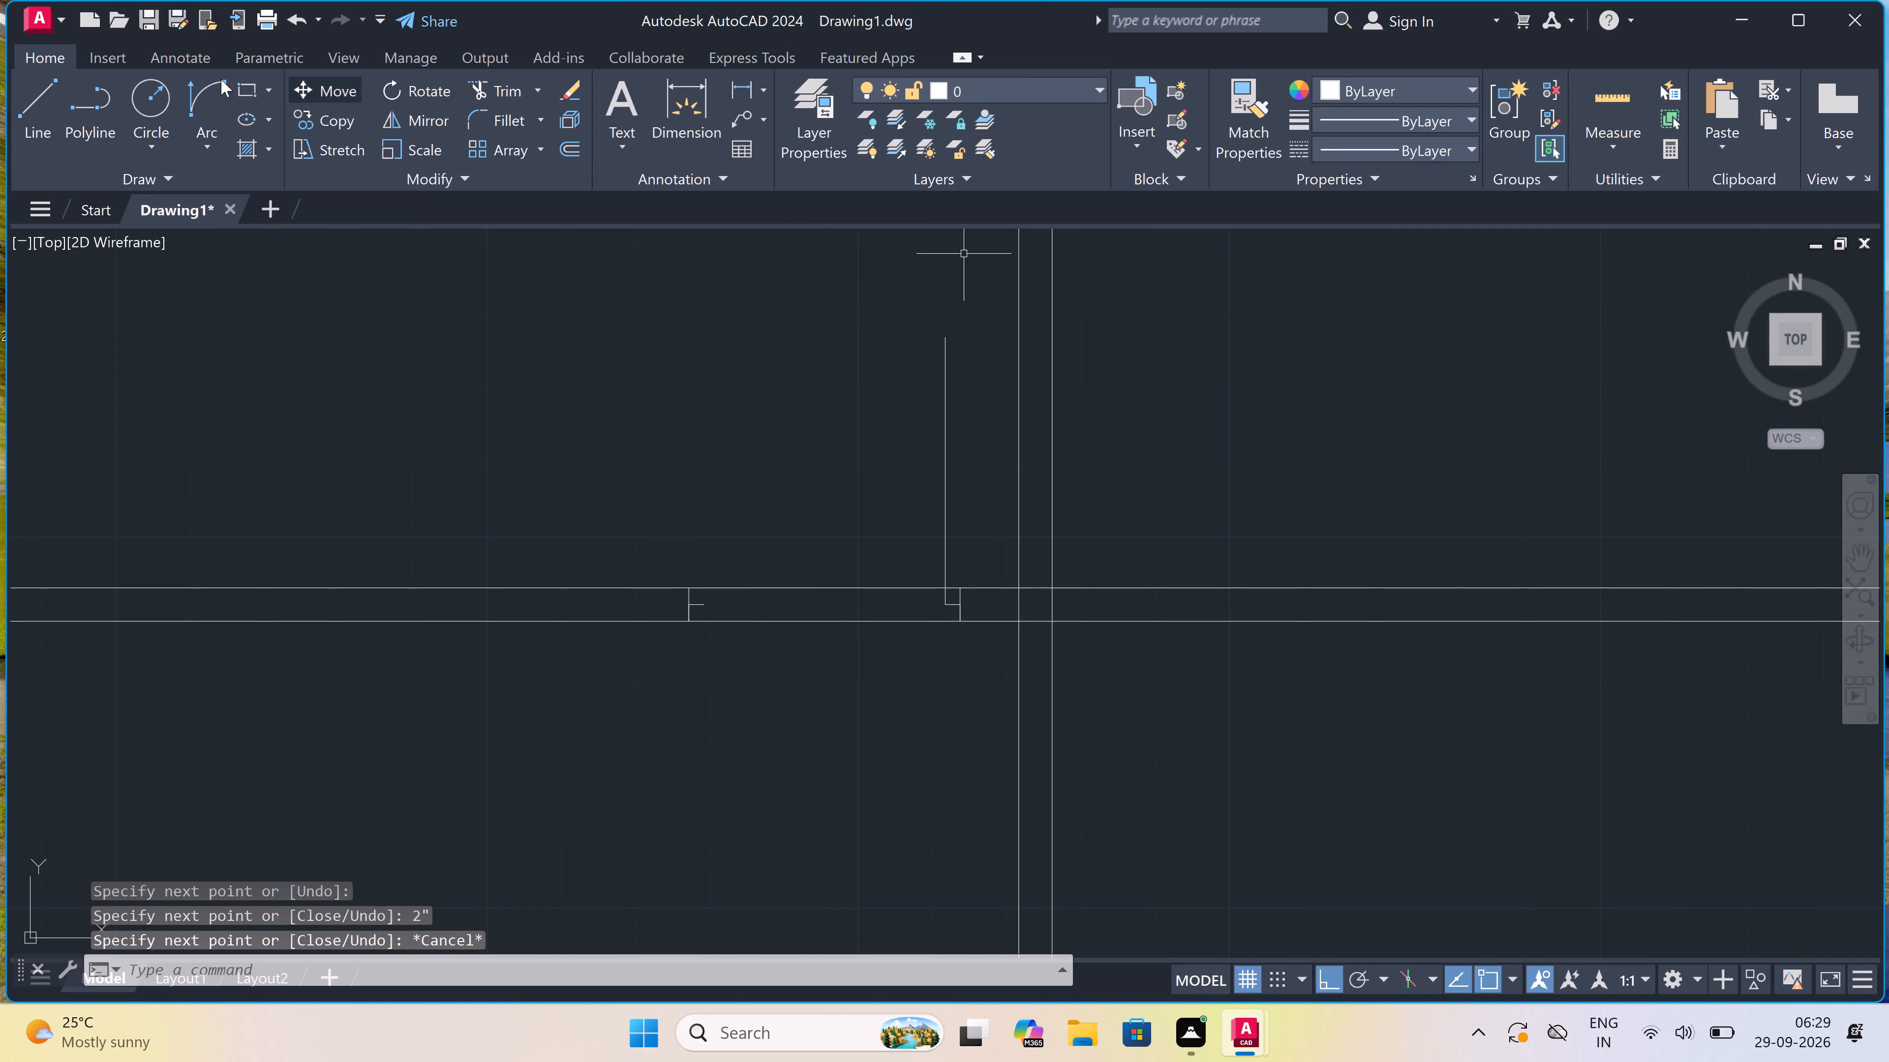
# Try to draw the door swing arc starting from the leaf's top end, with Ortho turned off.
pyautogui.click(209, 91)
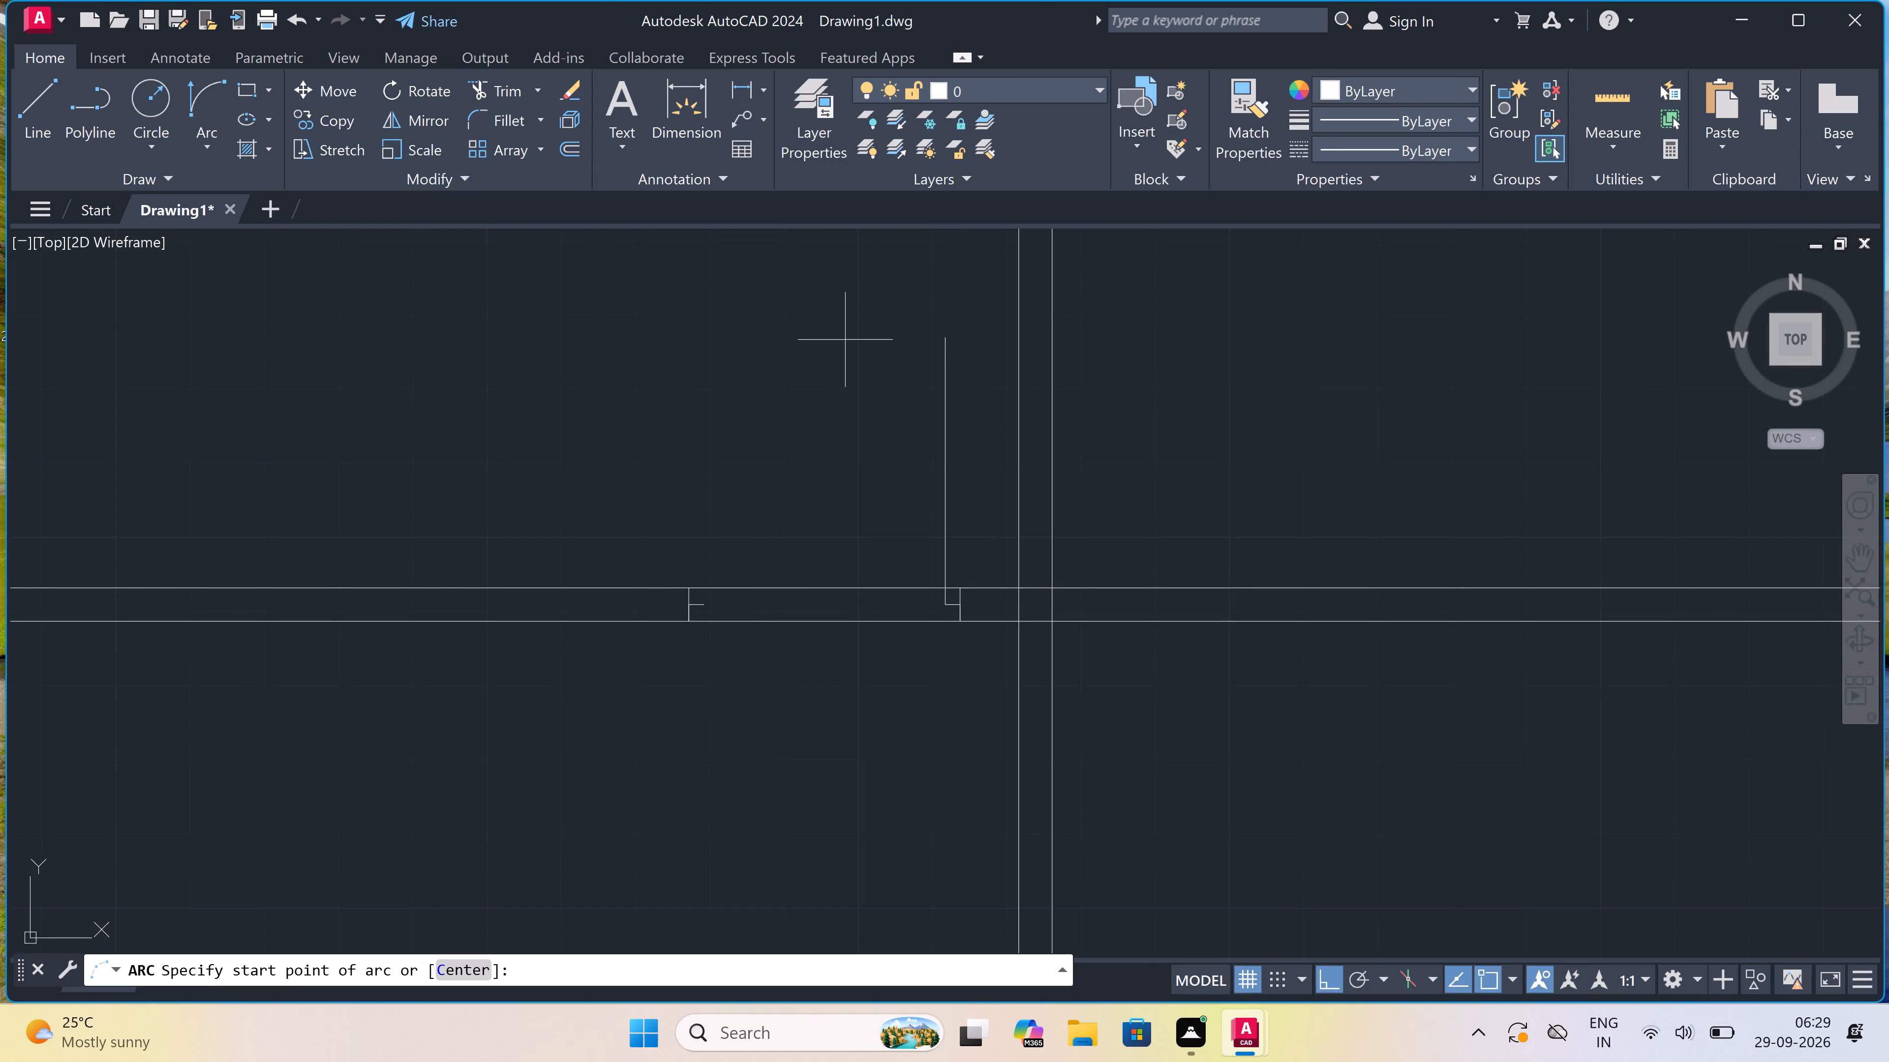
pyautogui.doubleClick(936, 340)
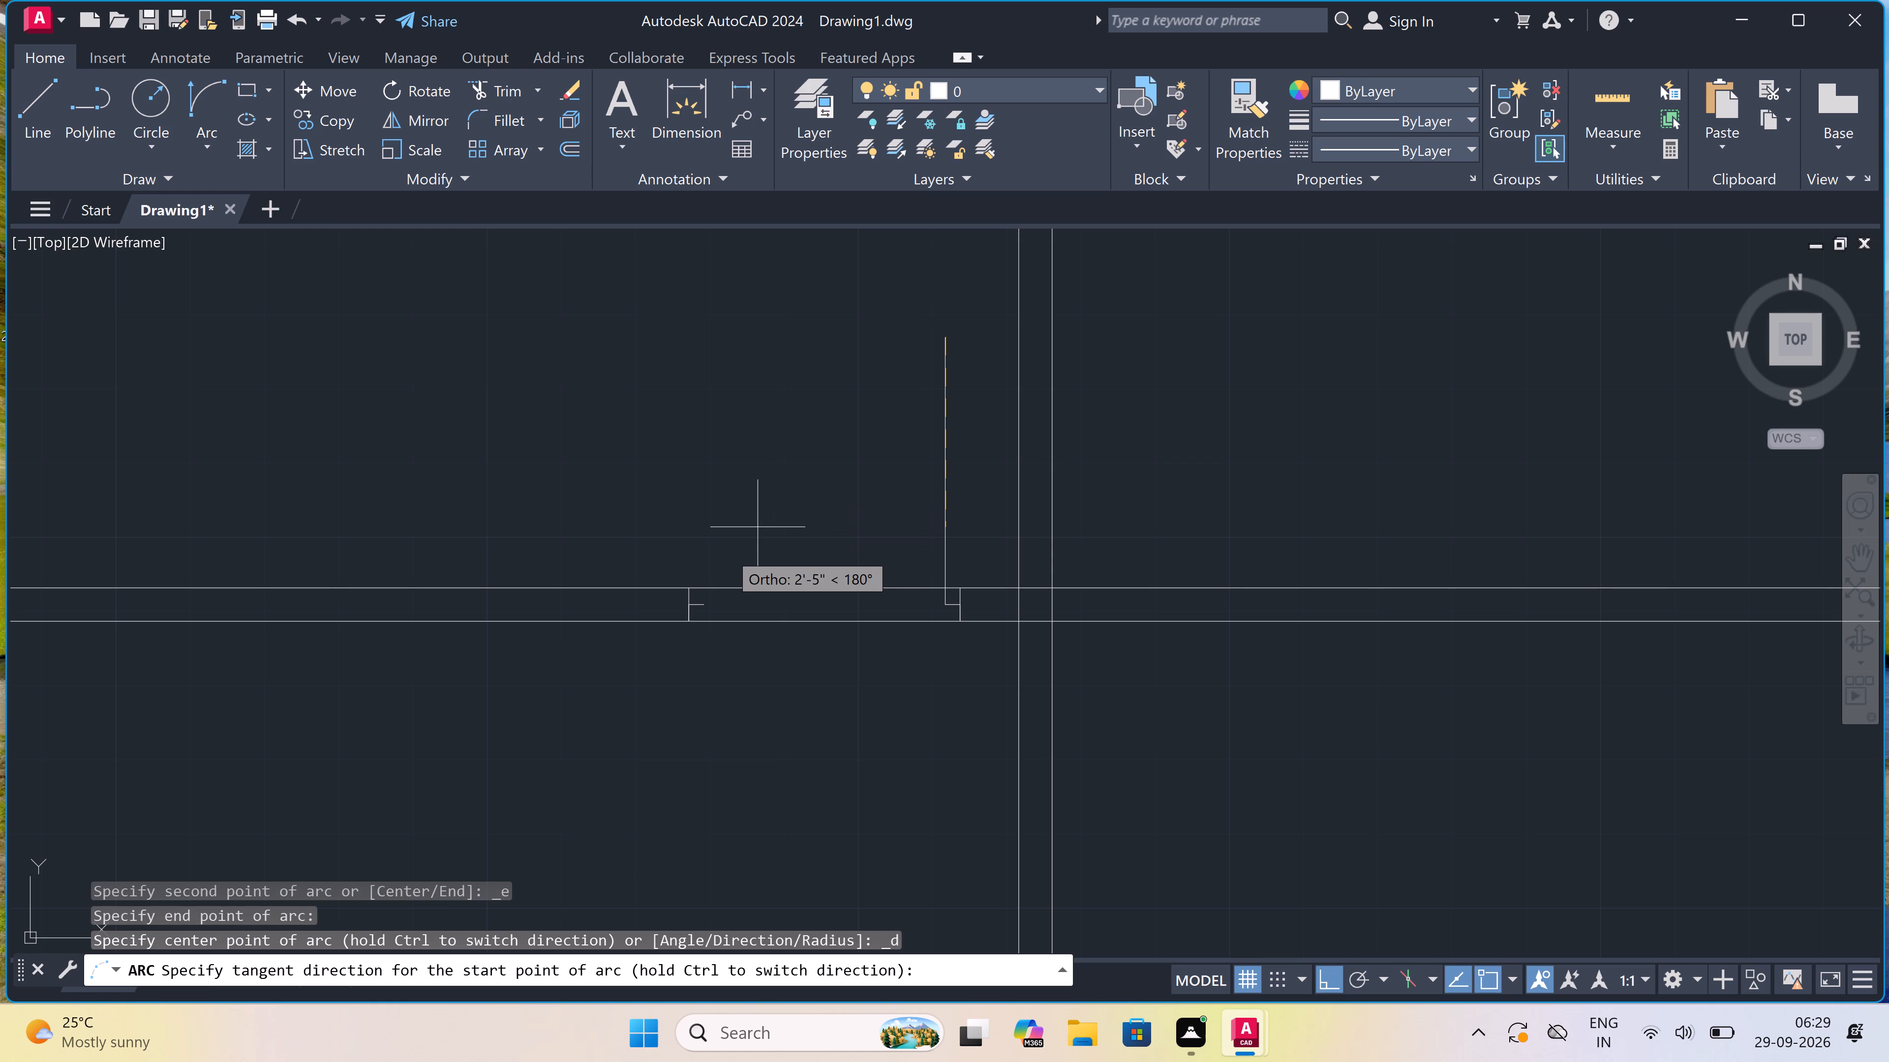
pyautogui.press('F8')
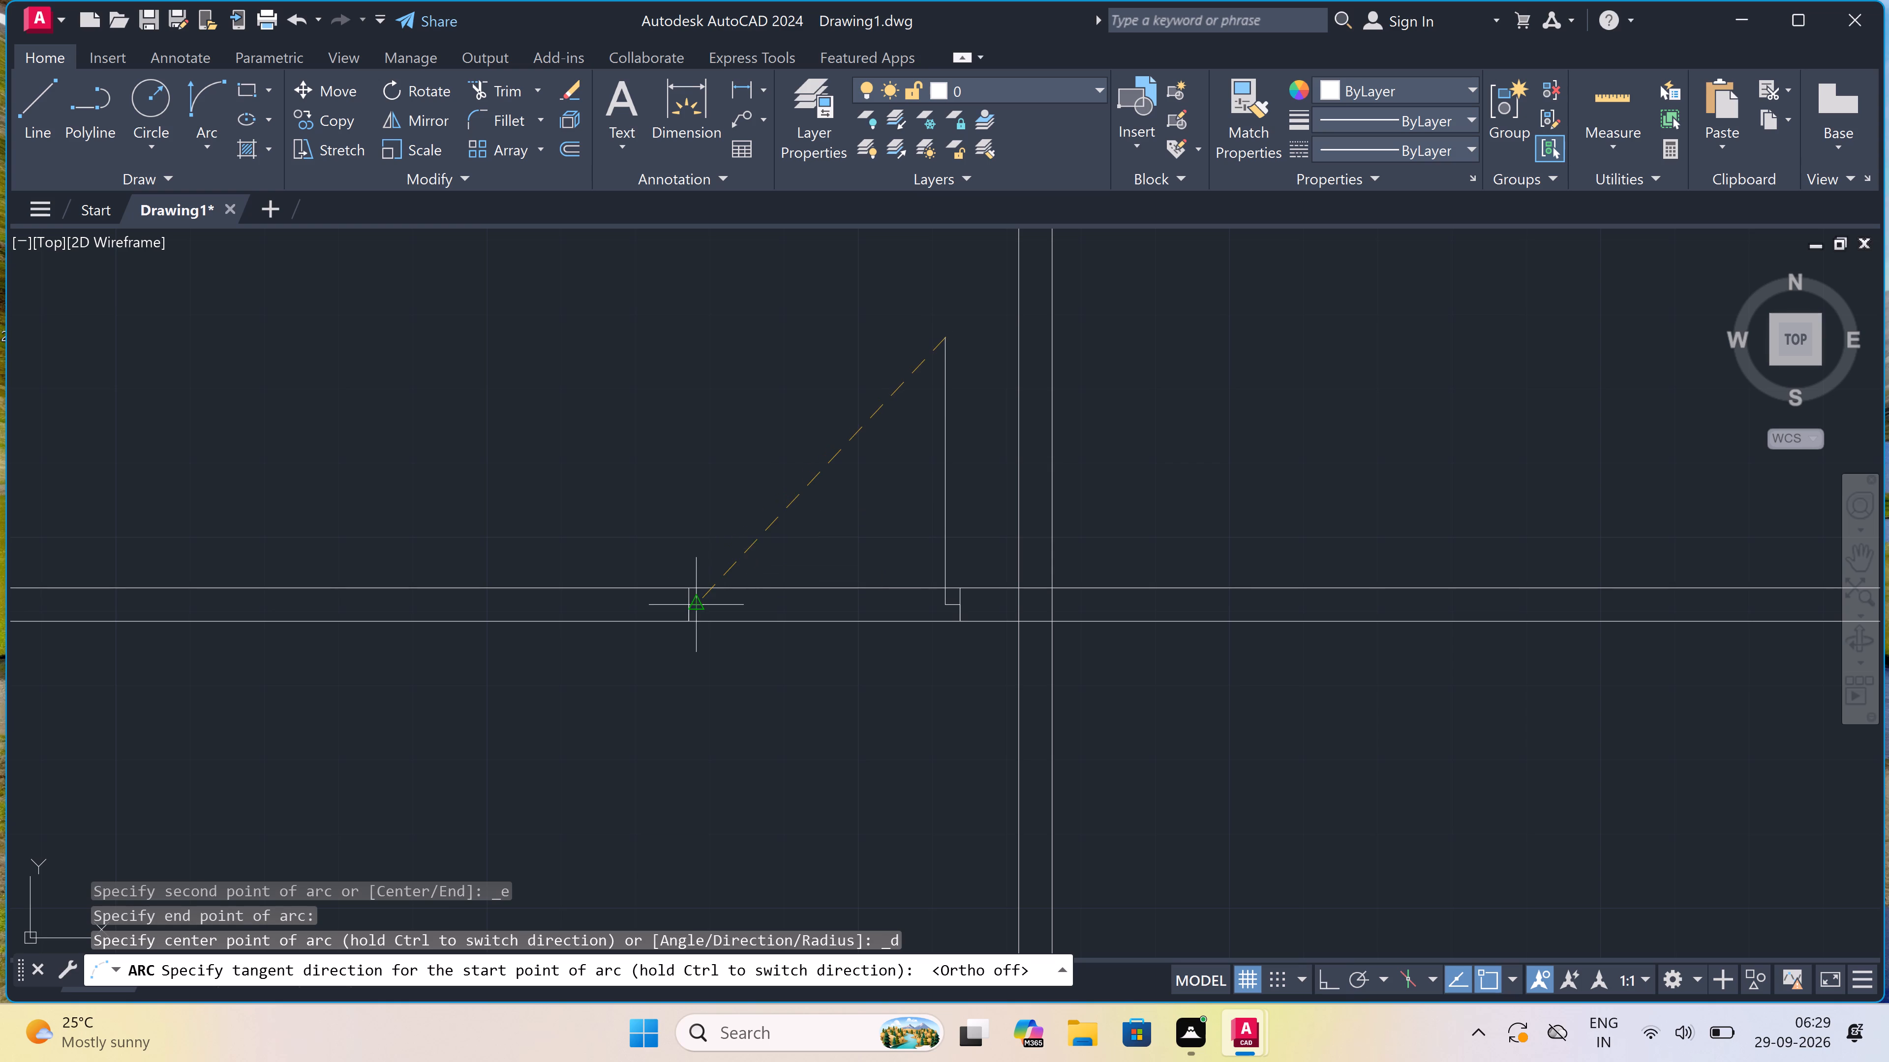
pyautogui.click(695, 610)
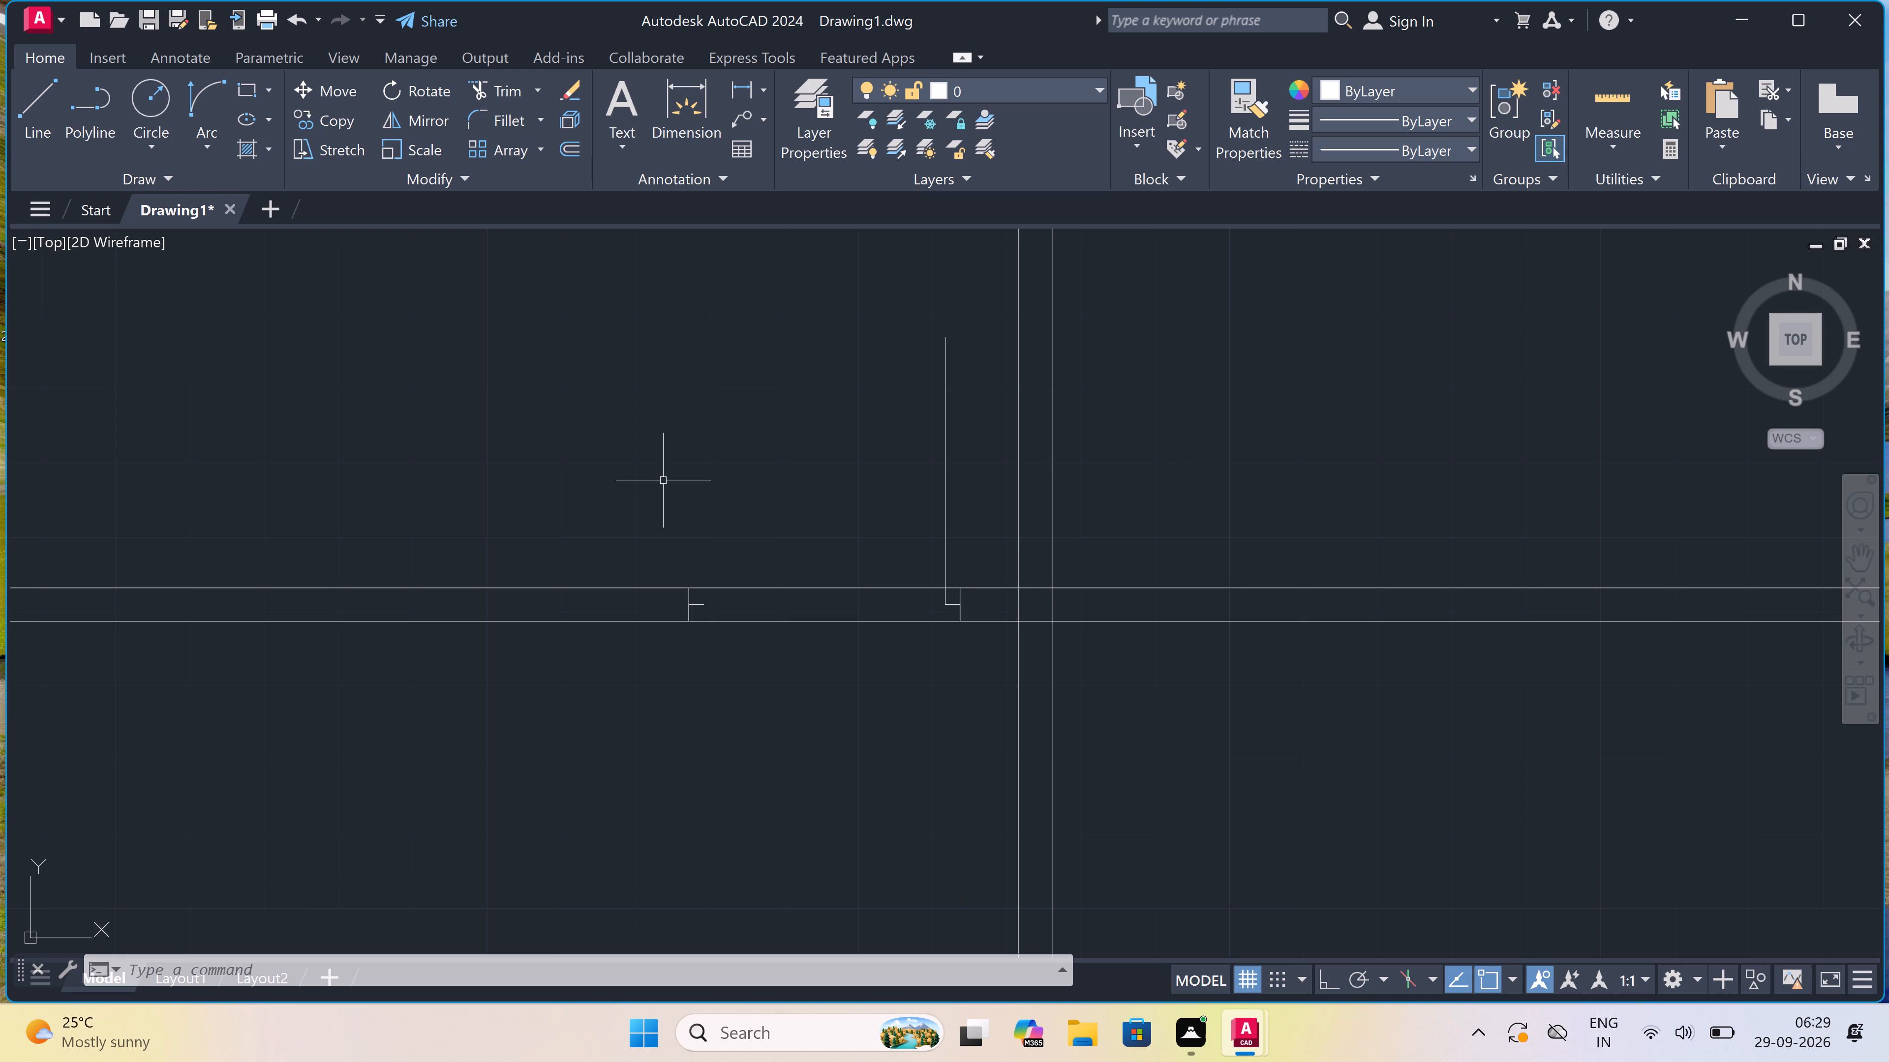
# Draw the door swing arc from the opposite jamb's stub end to the leaf's top end, with an upward start tangent.
pyautogui.click(199, 95)
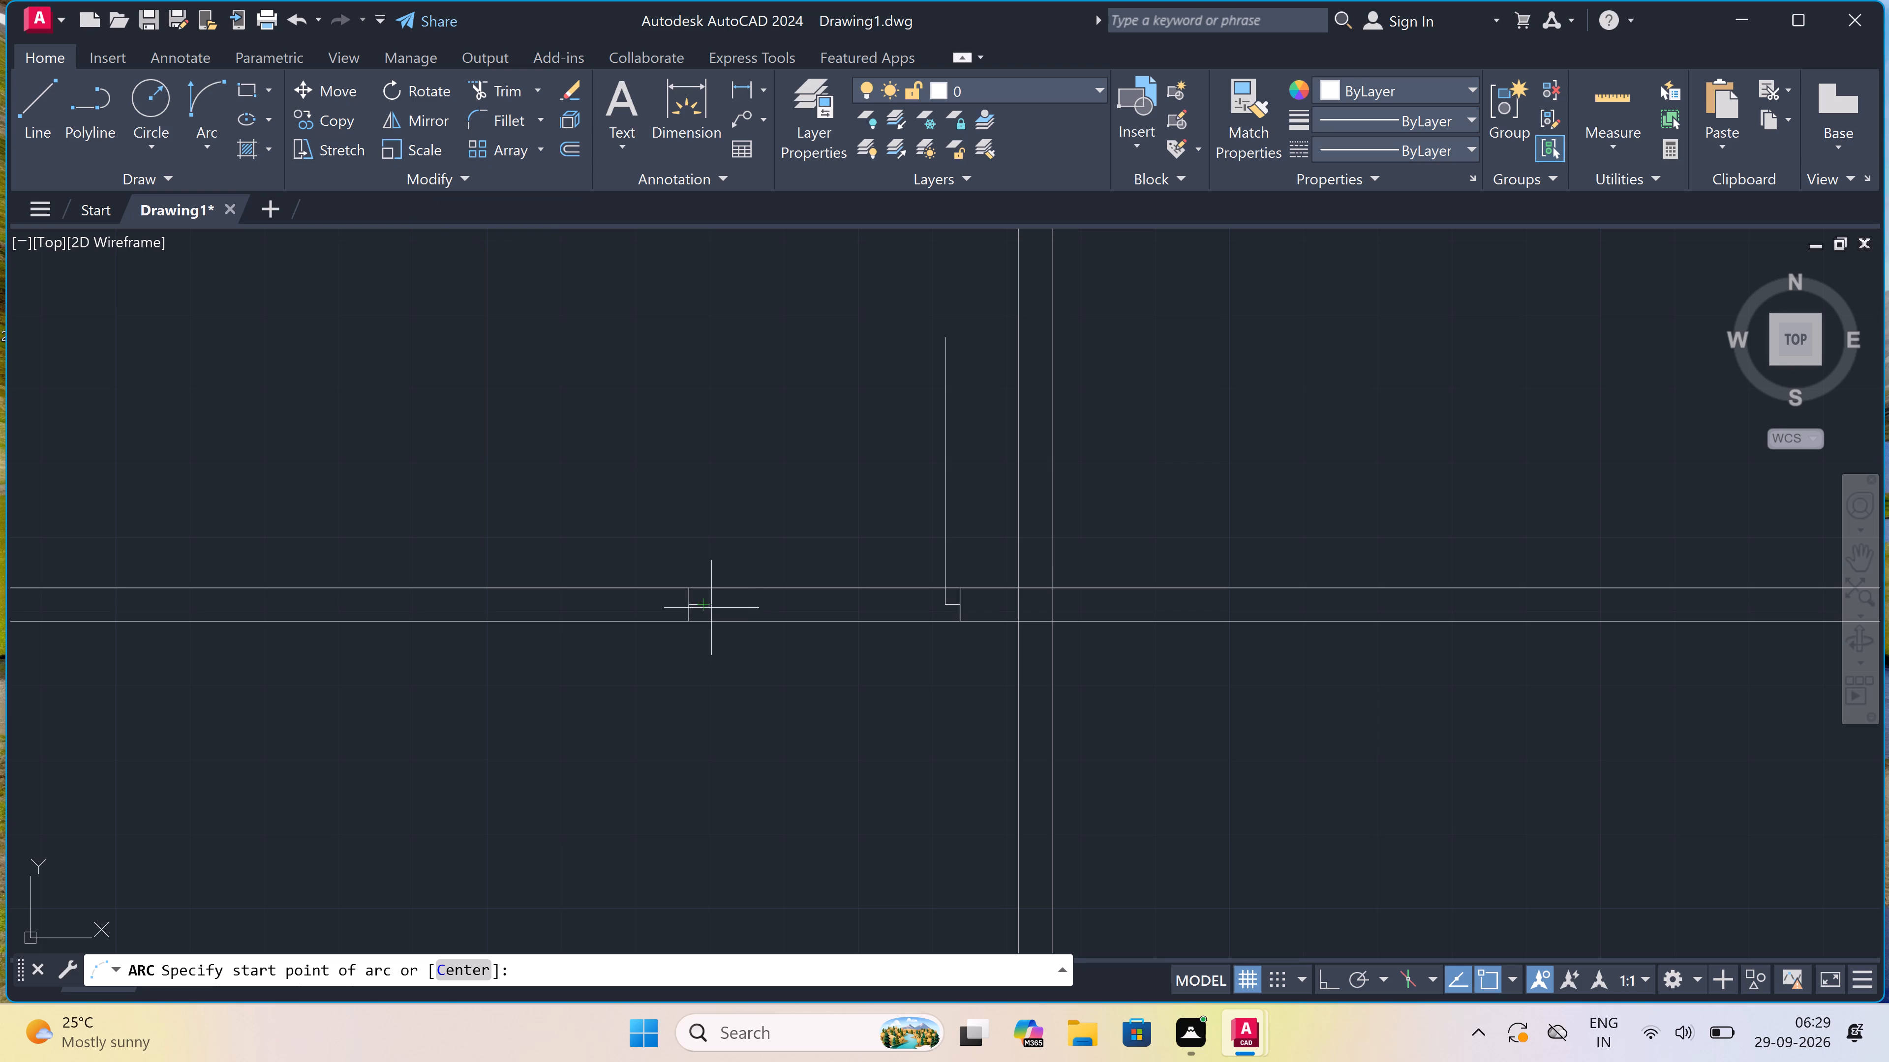
pyautogui.moveTo(712, 613); pyautogui.dragTo(709, 608)
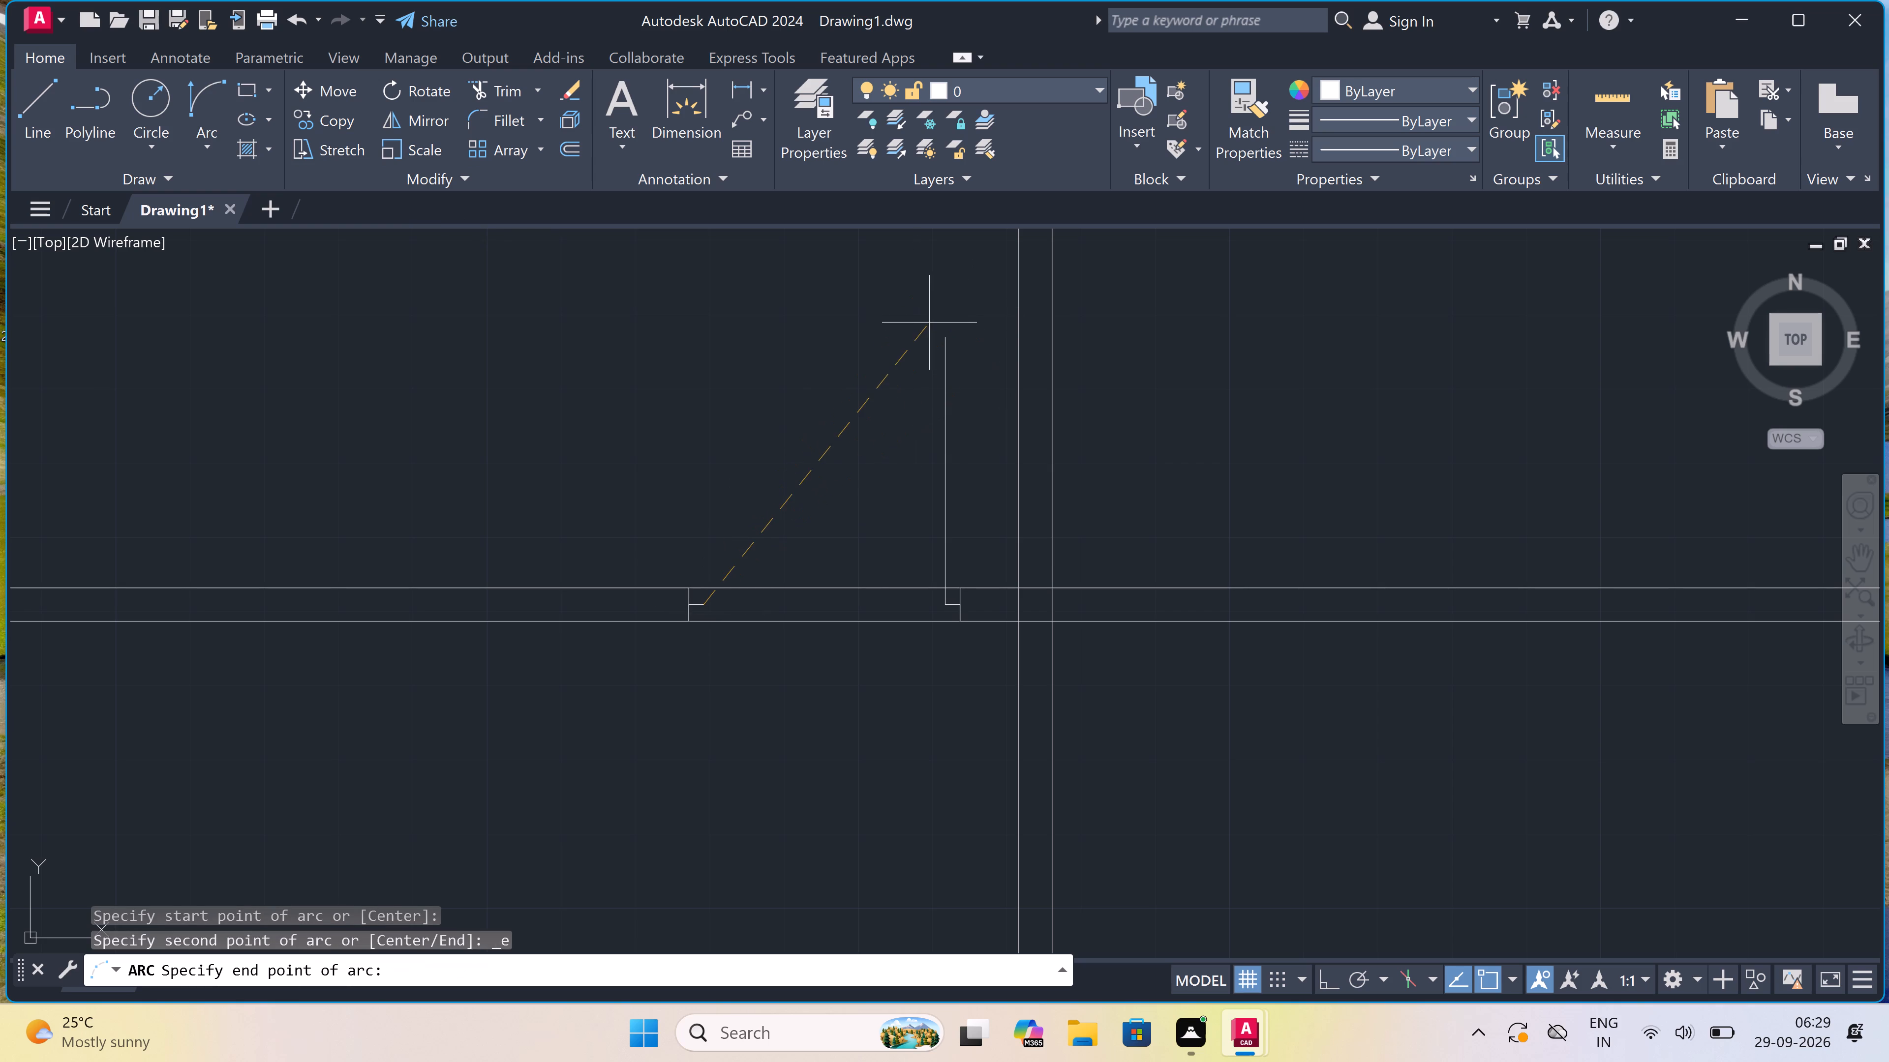
pyautogui.click(943, 338)
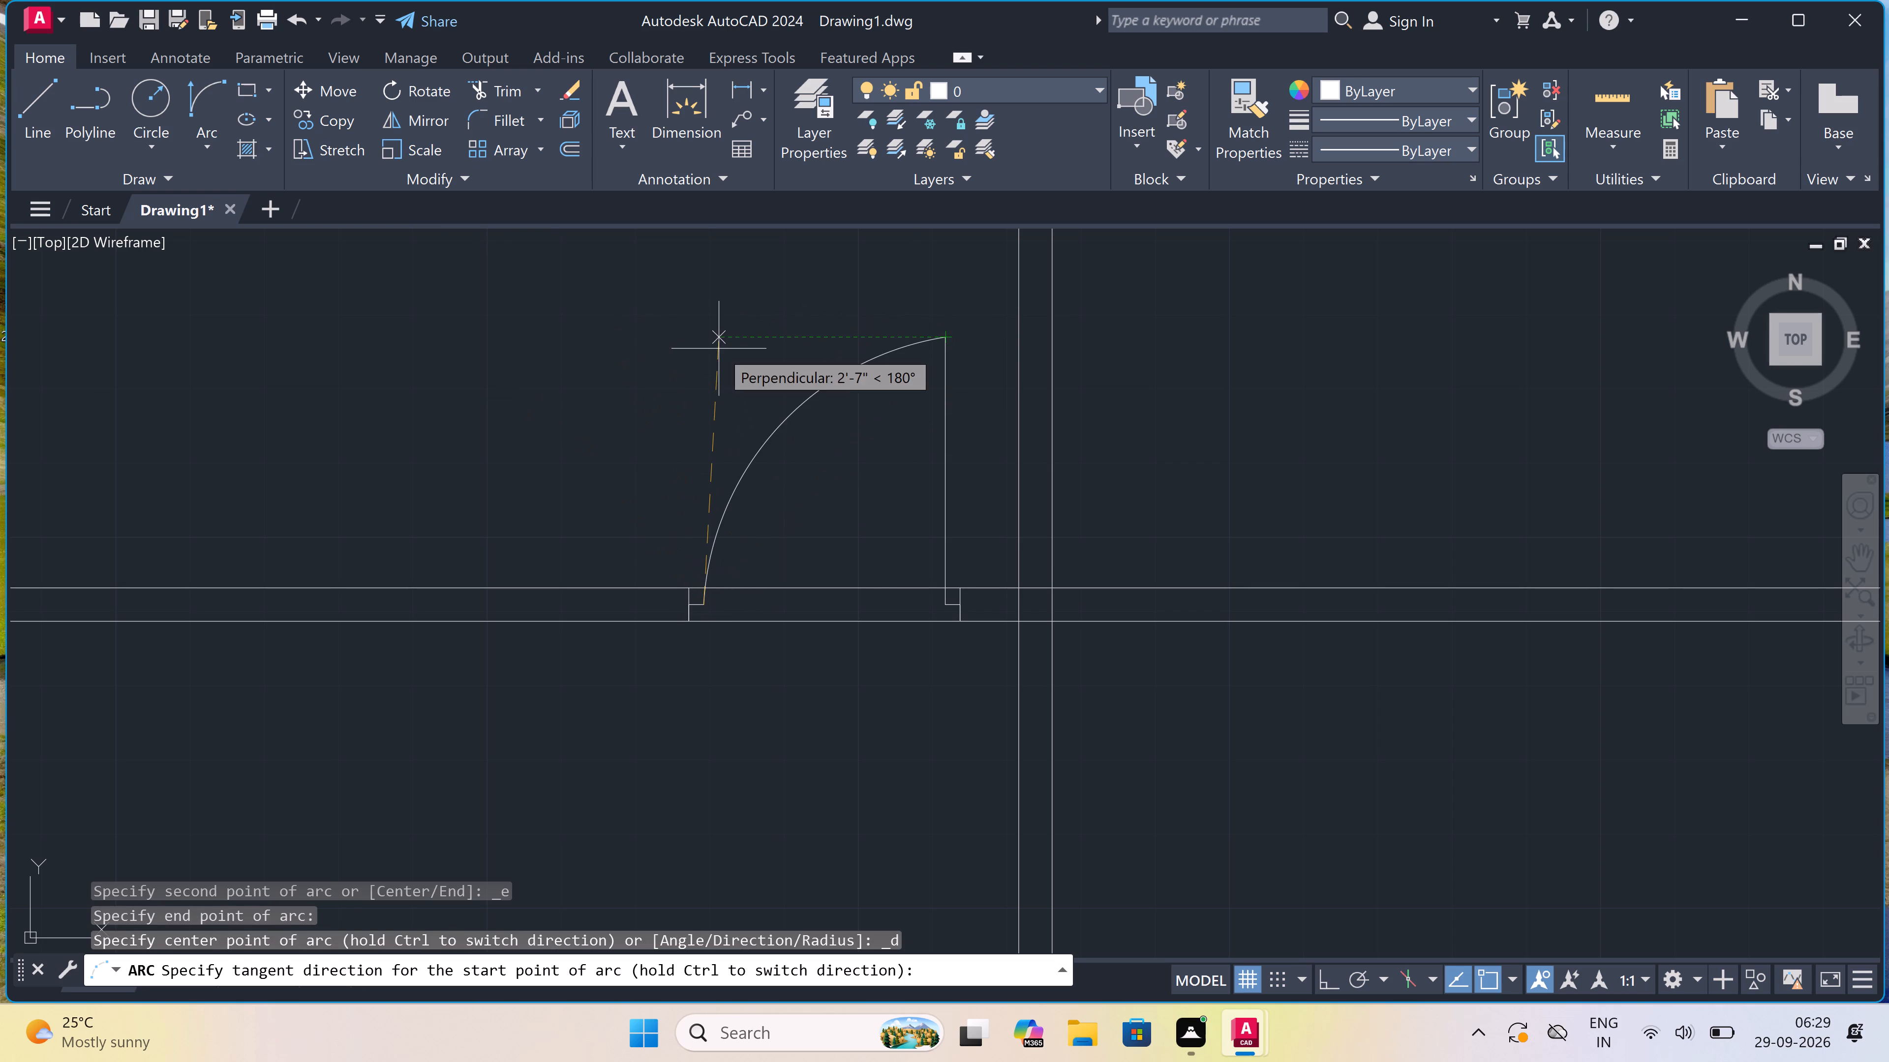
pyautogui.click(692, 354)
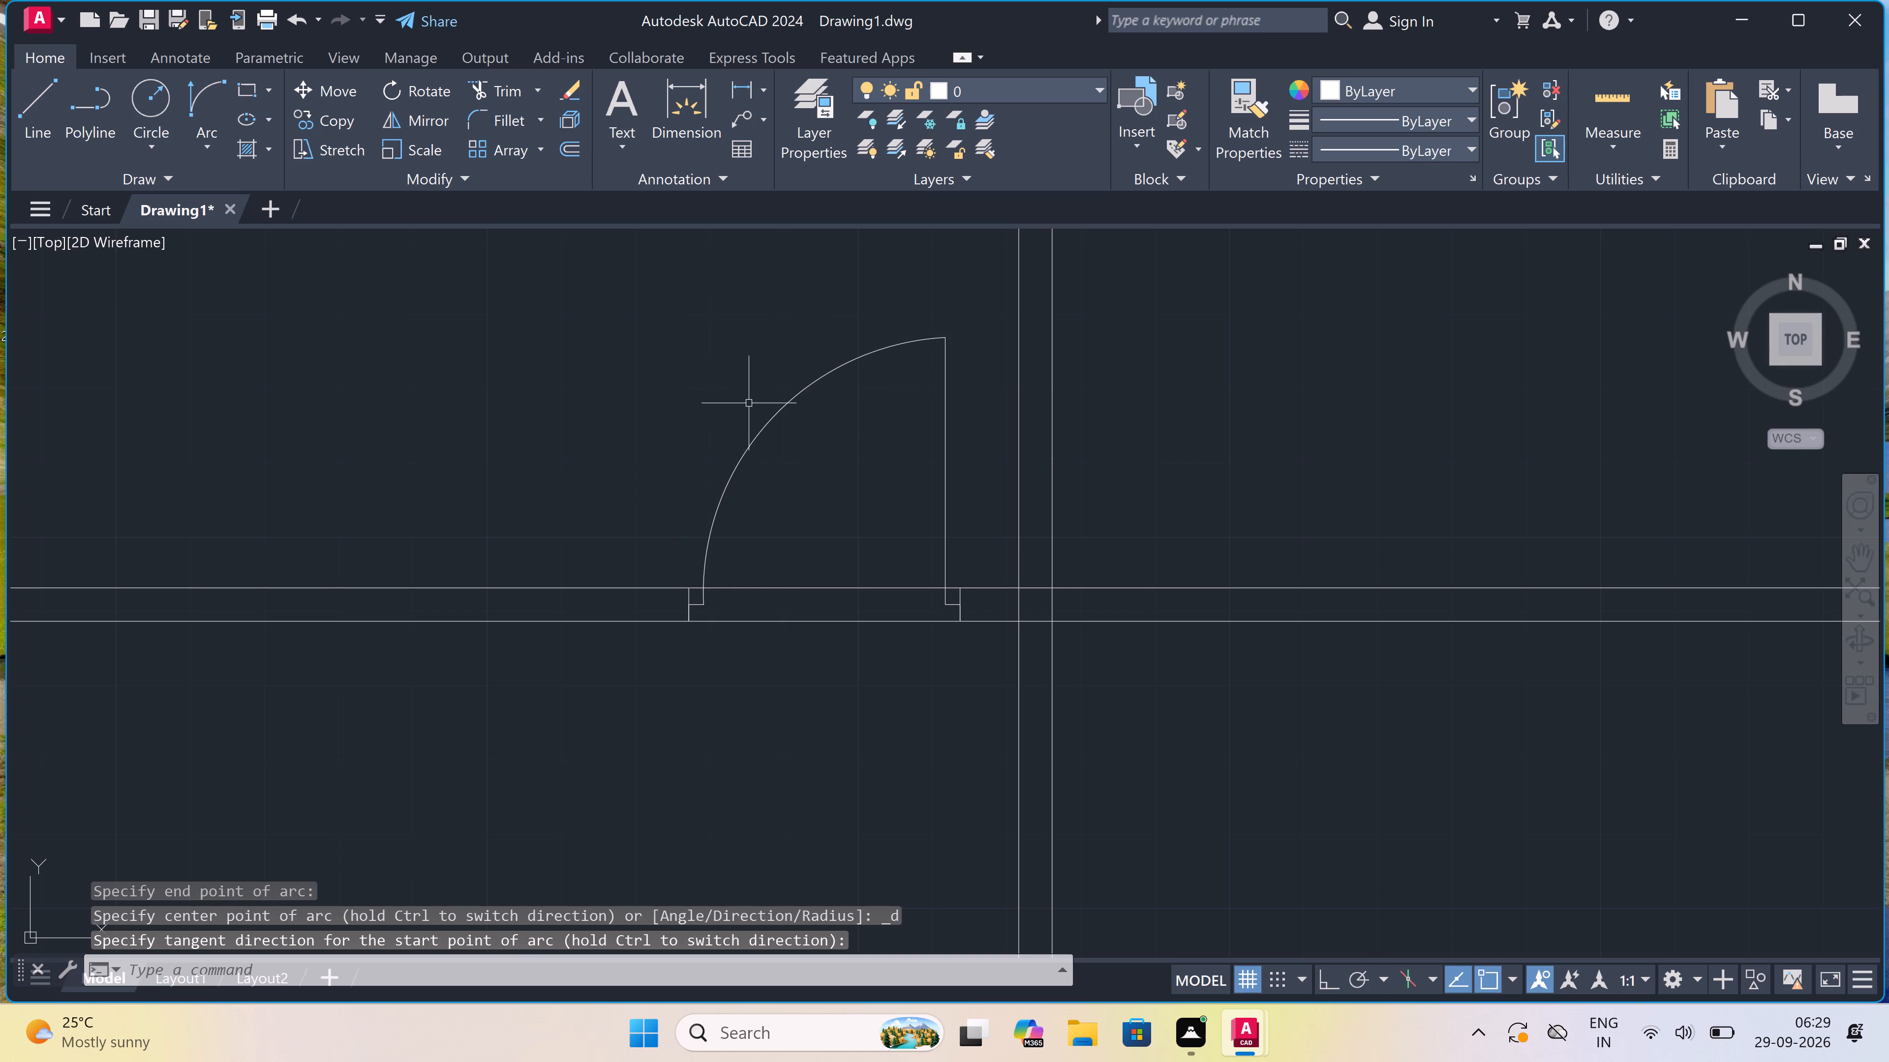
# Trim both horizontal wall lines between the jambs to open the doorway.
pyautogui.press('t')
pyautogui.press('r')
pyautogui.press('space')
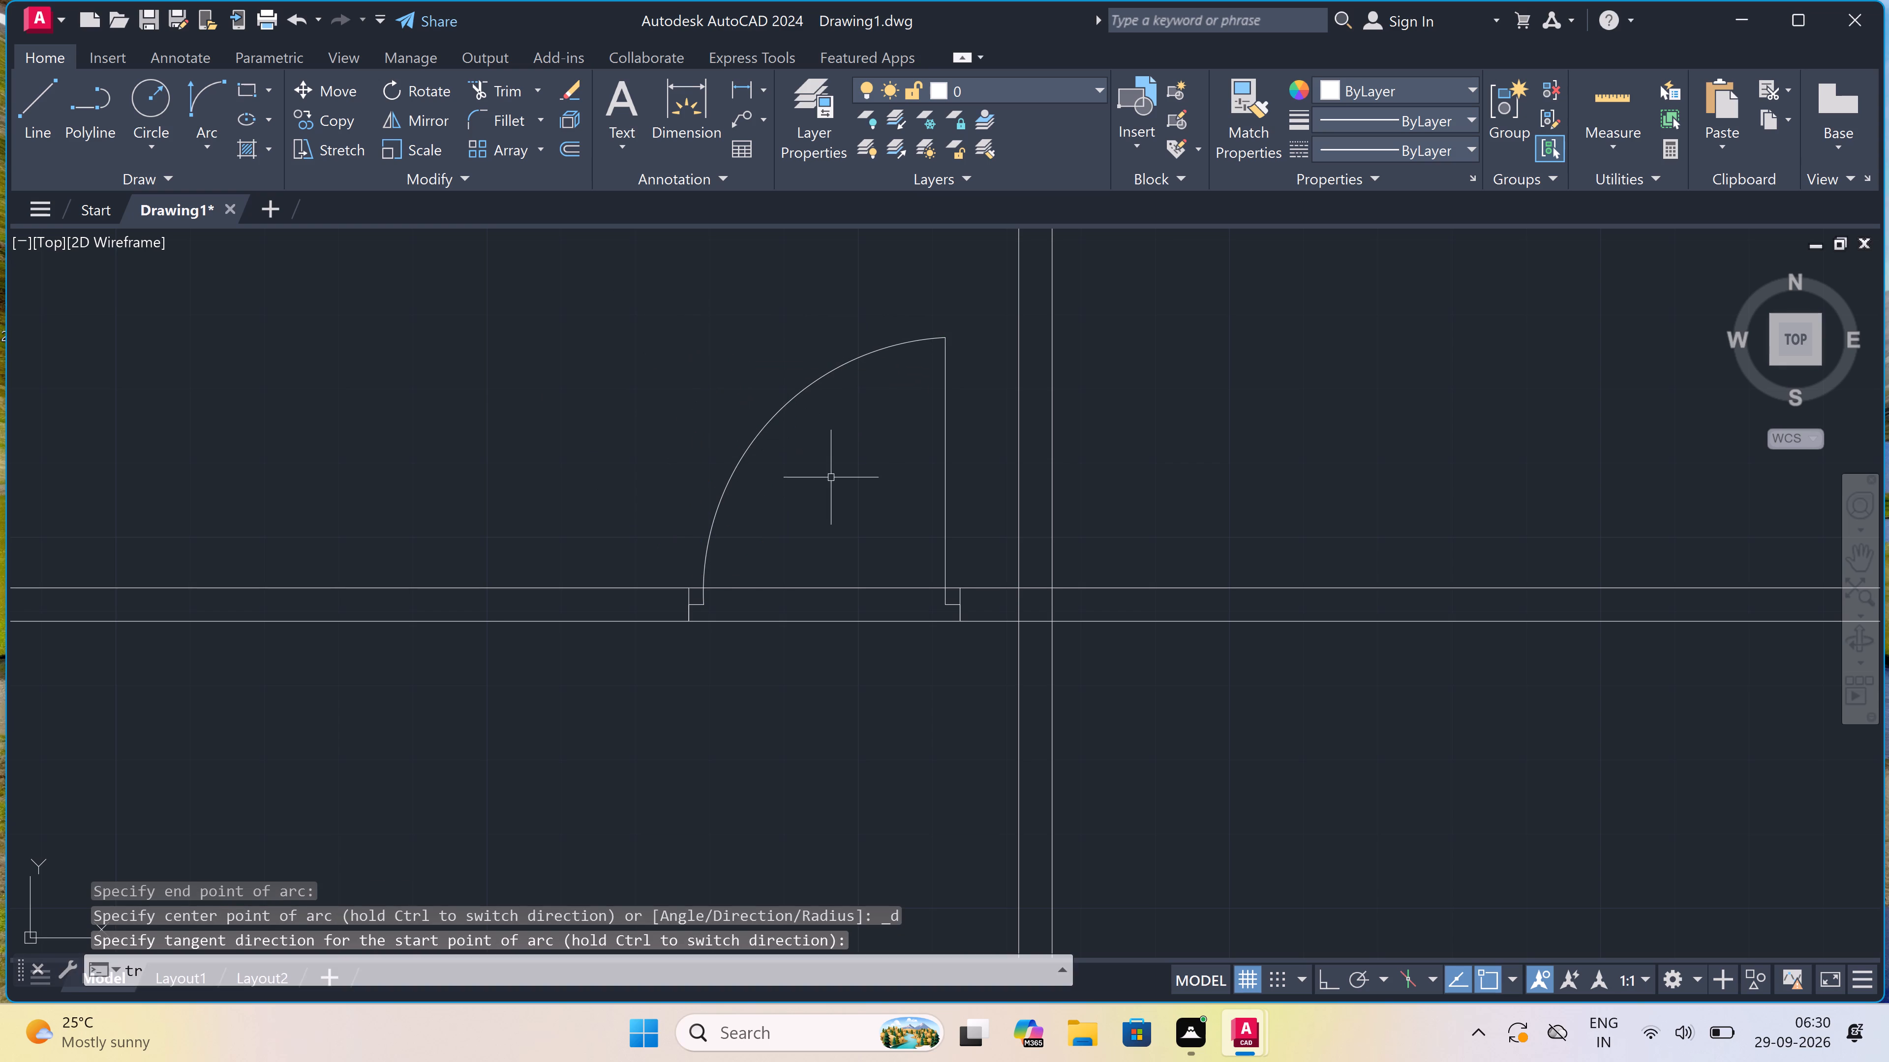
pyautogui.click(852, 489)
pyautogui.click(856, 755)
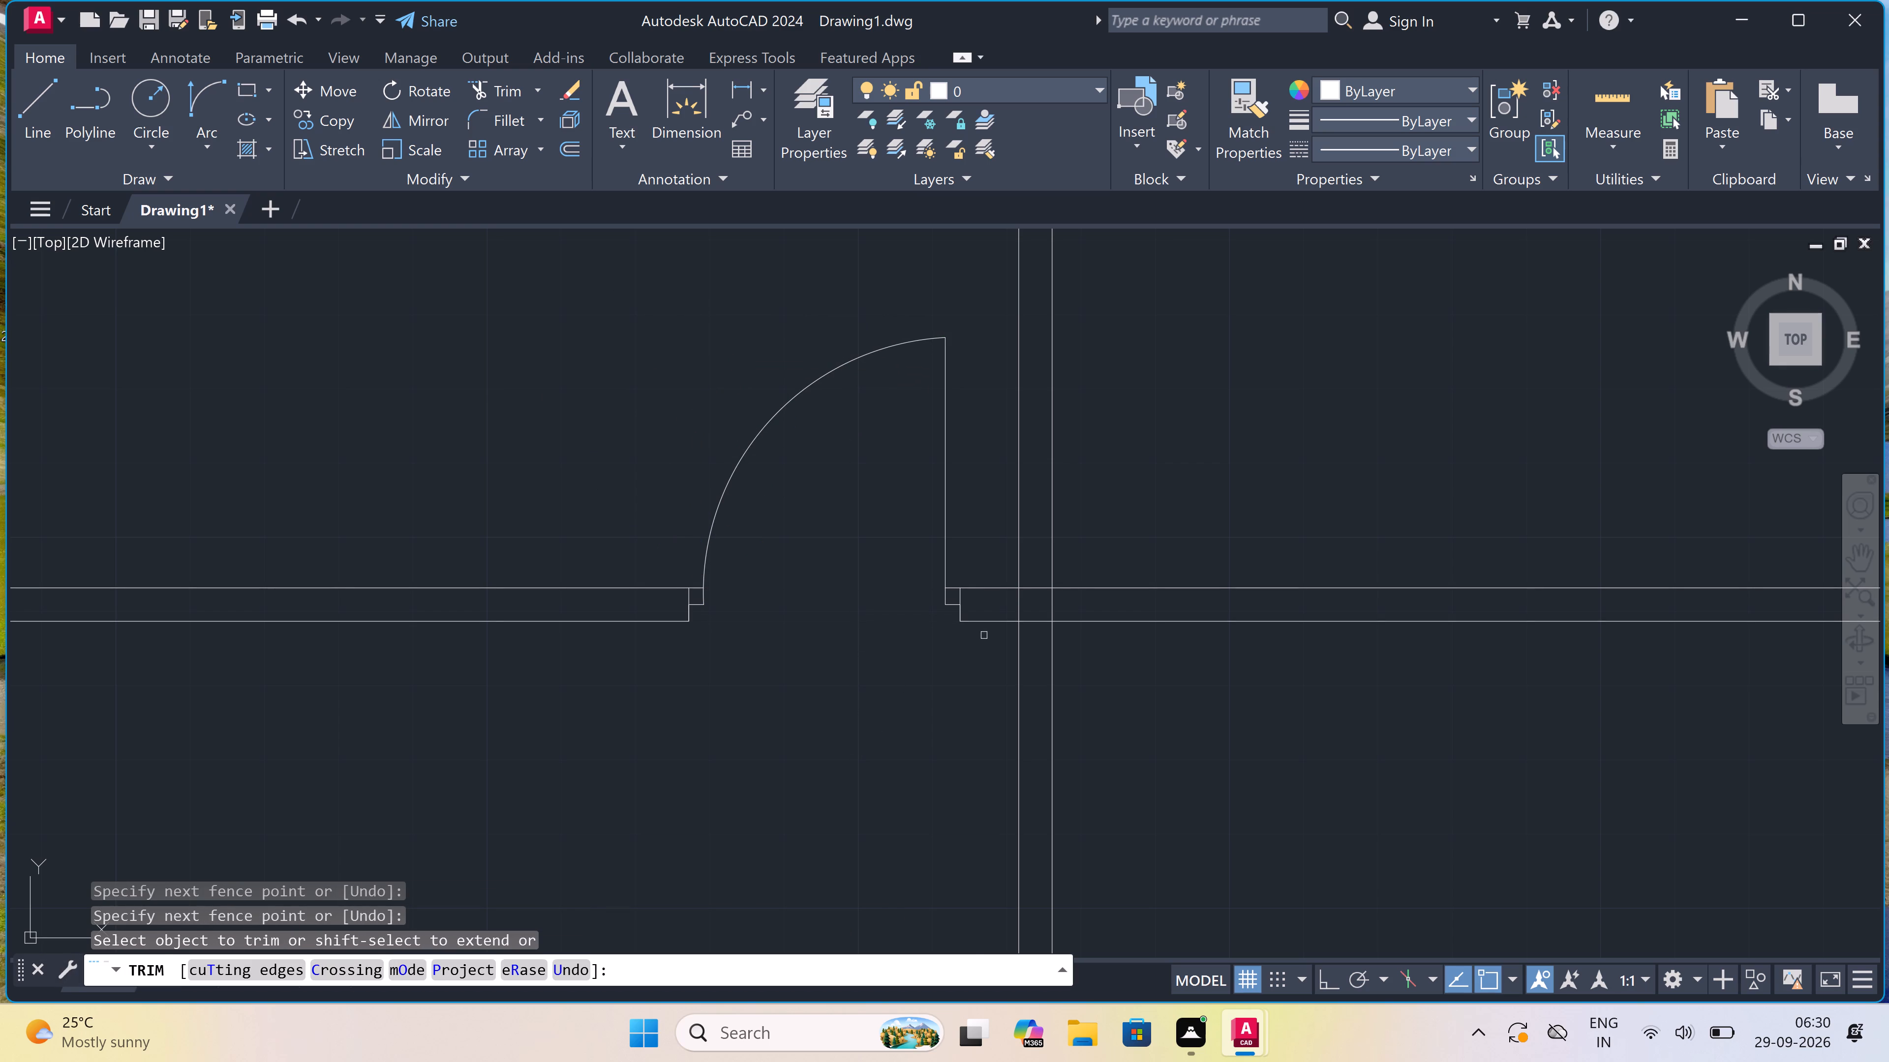
# Trim the crossing beside the door, removing the vertical lines inside the horizontal wall and its upper line between the vertical faces.
pyautogui.scroll(2, 1089, 582)
pyautogui.click(824, 624)
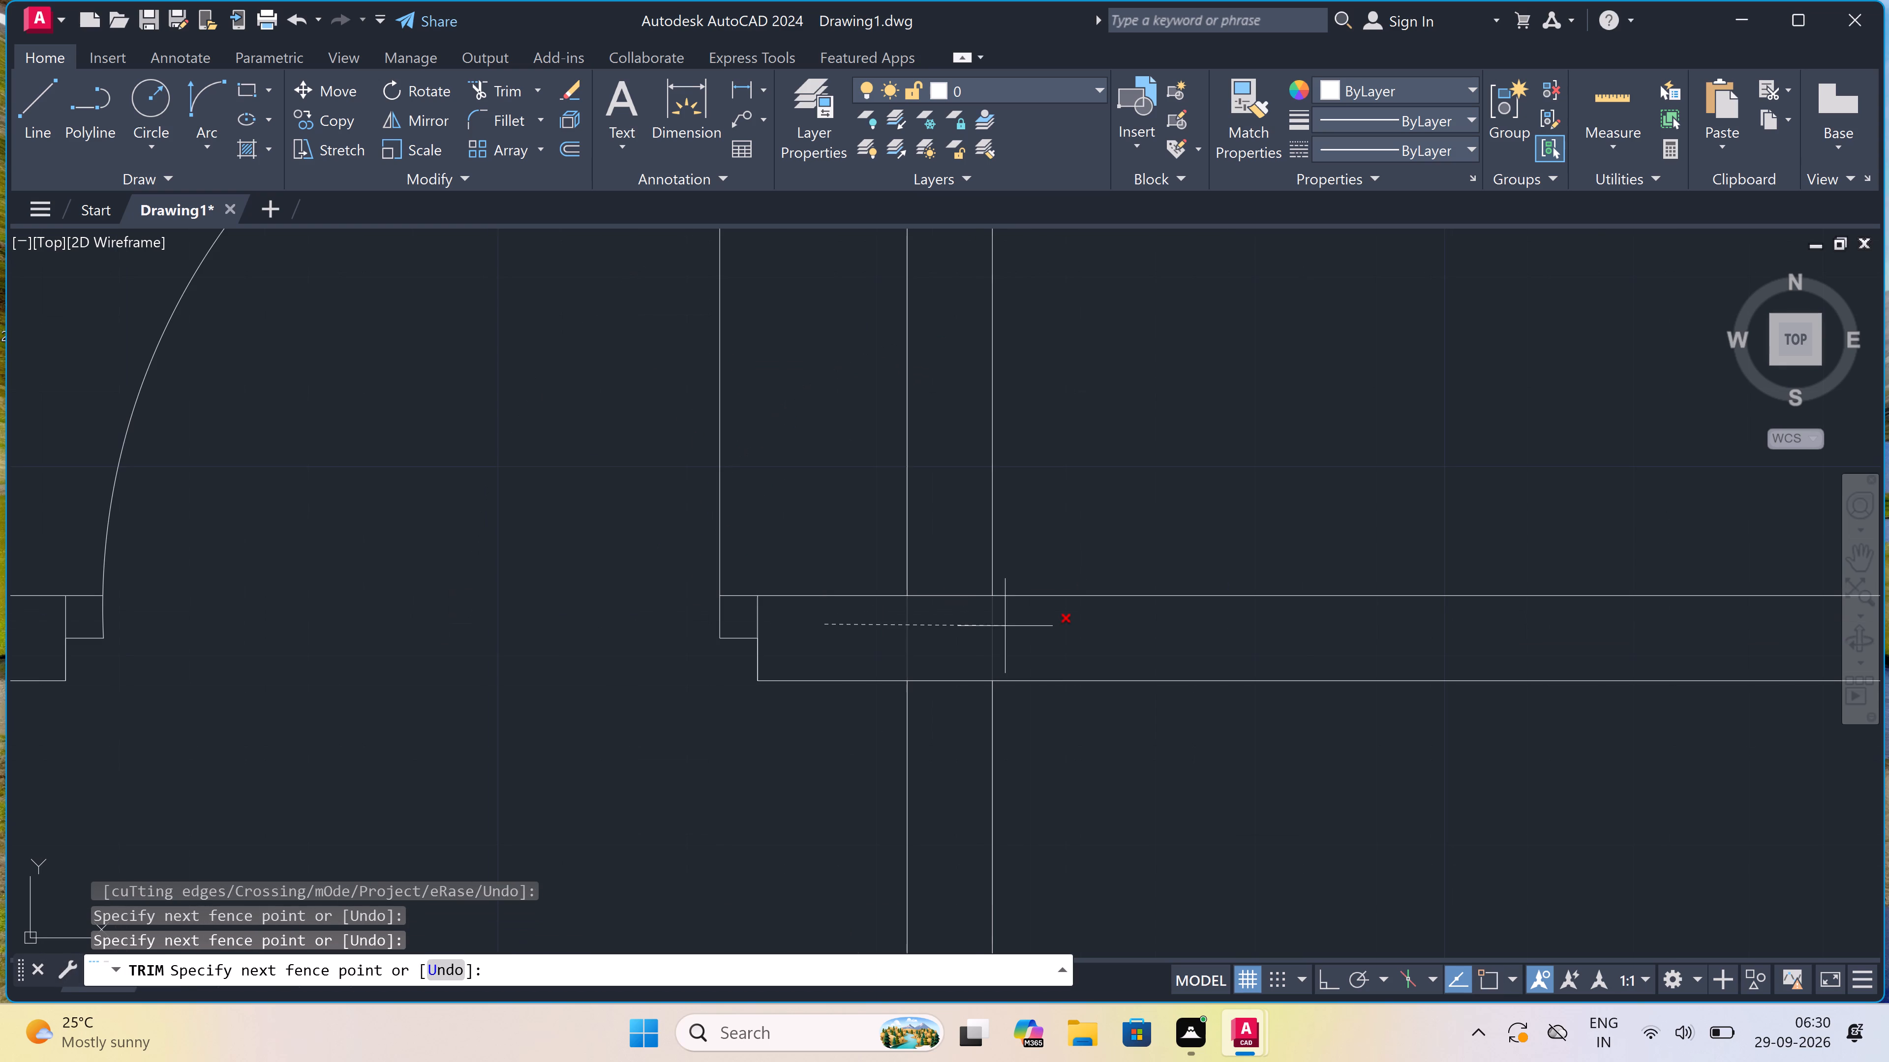
pyautogui.click(1074, 631)
pyautogui.click(946, 541)
pyautogui.click(933, 638)
# Trim away both faces of the central vertical wall below the horizontal wall.
pyautogui.scroll(-4, 937, 632)
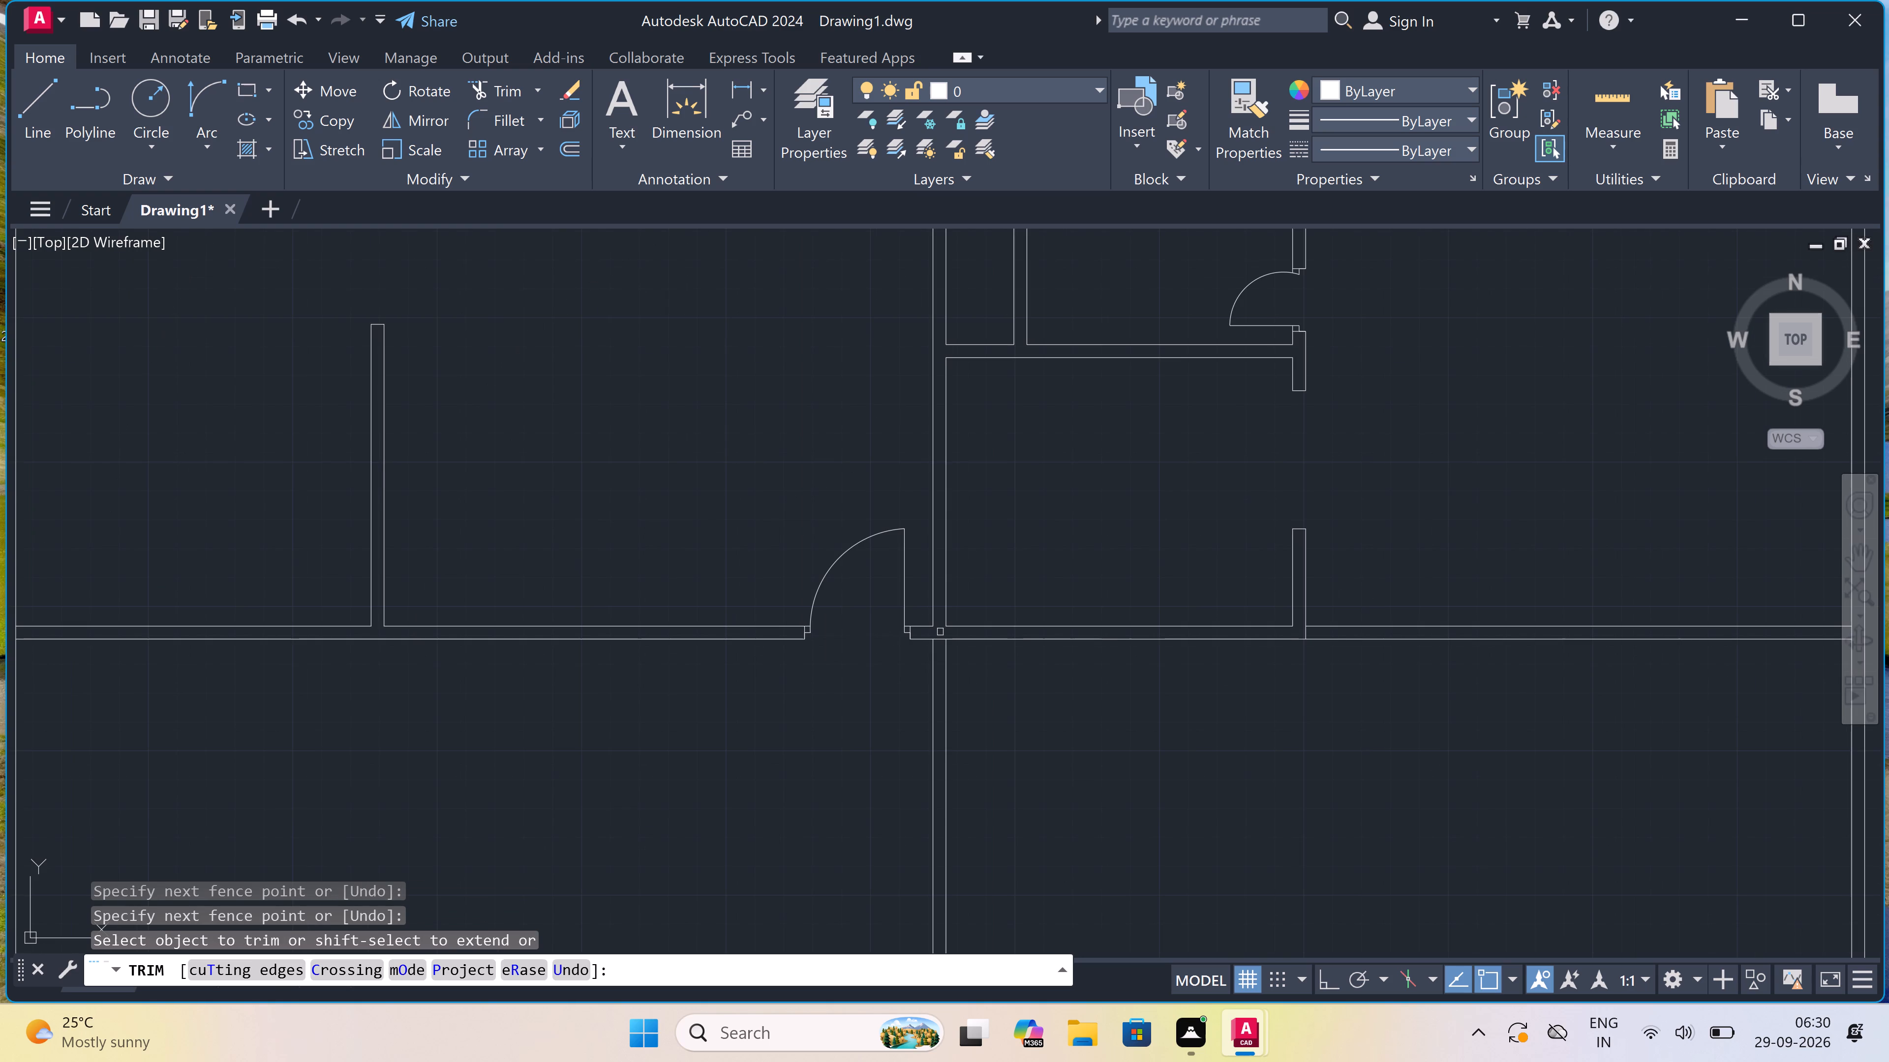
pyautogui.click(981, 711)
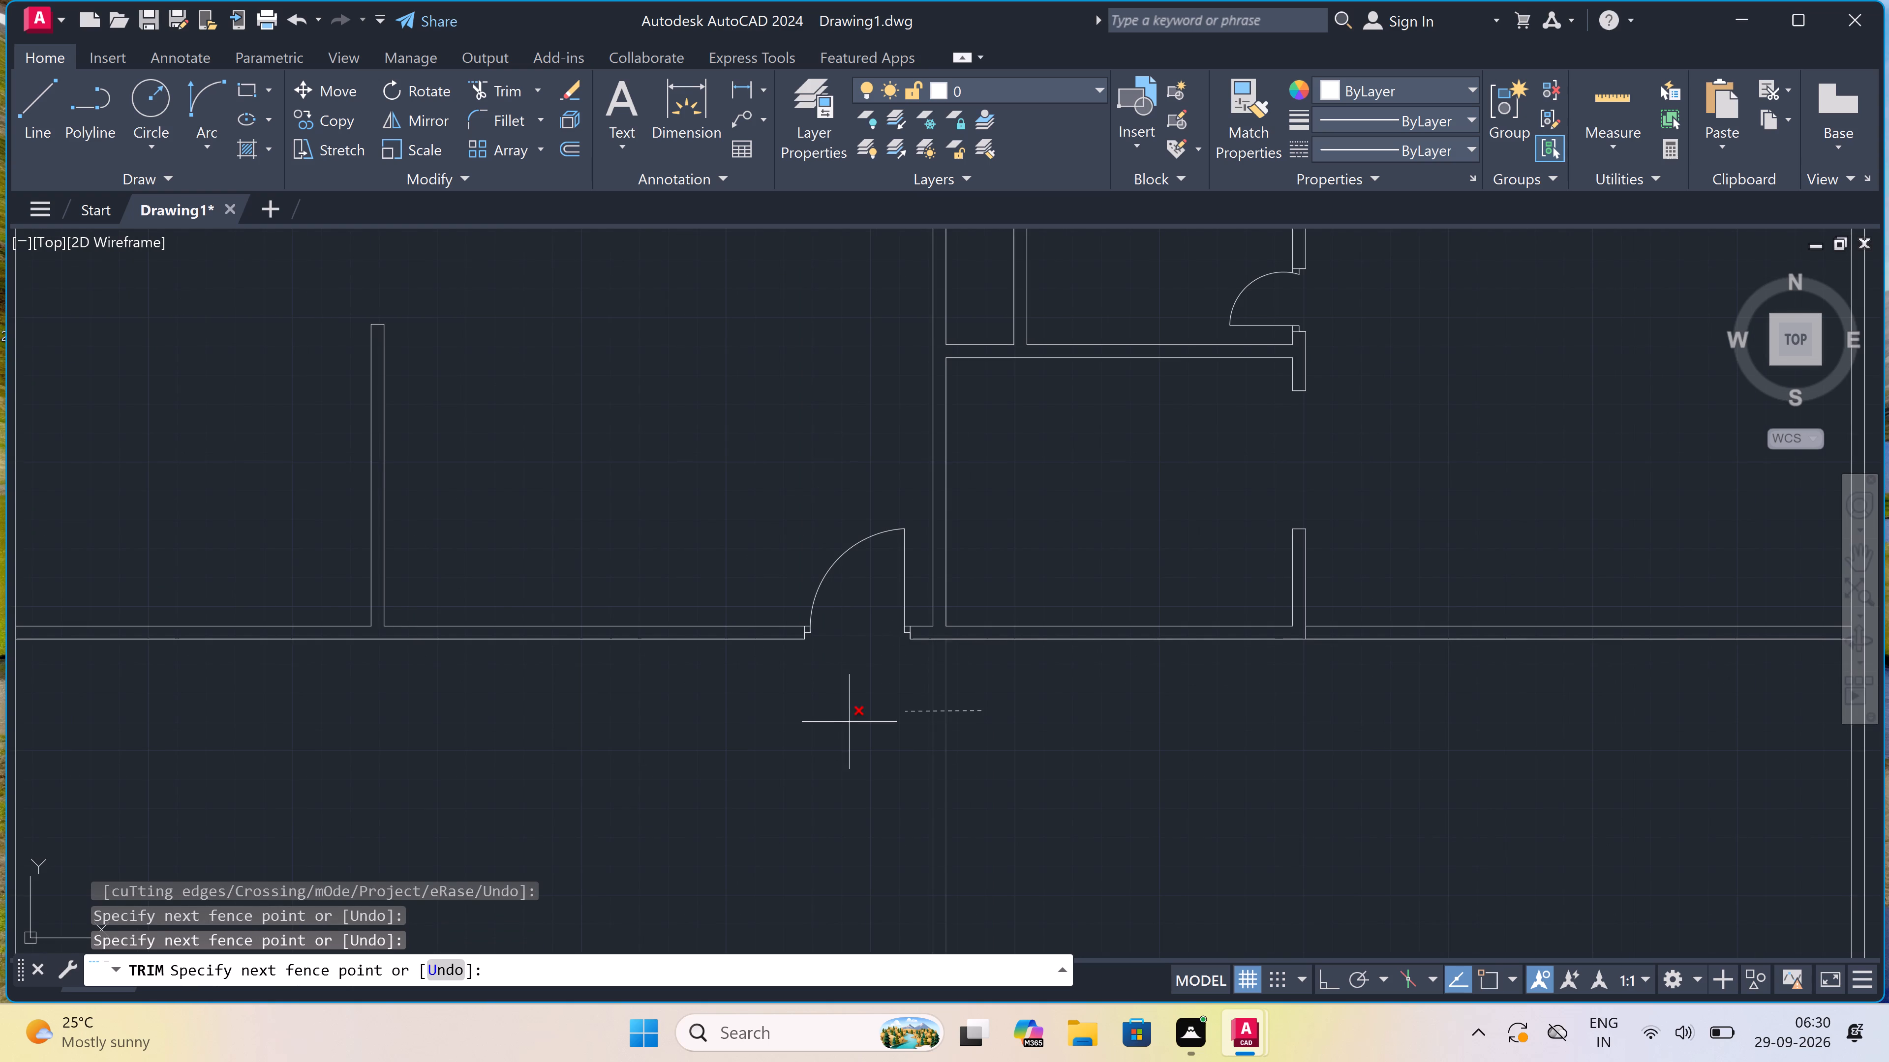
pyautogui.click(844, 722)
pyautogui.press('Escape')
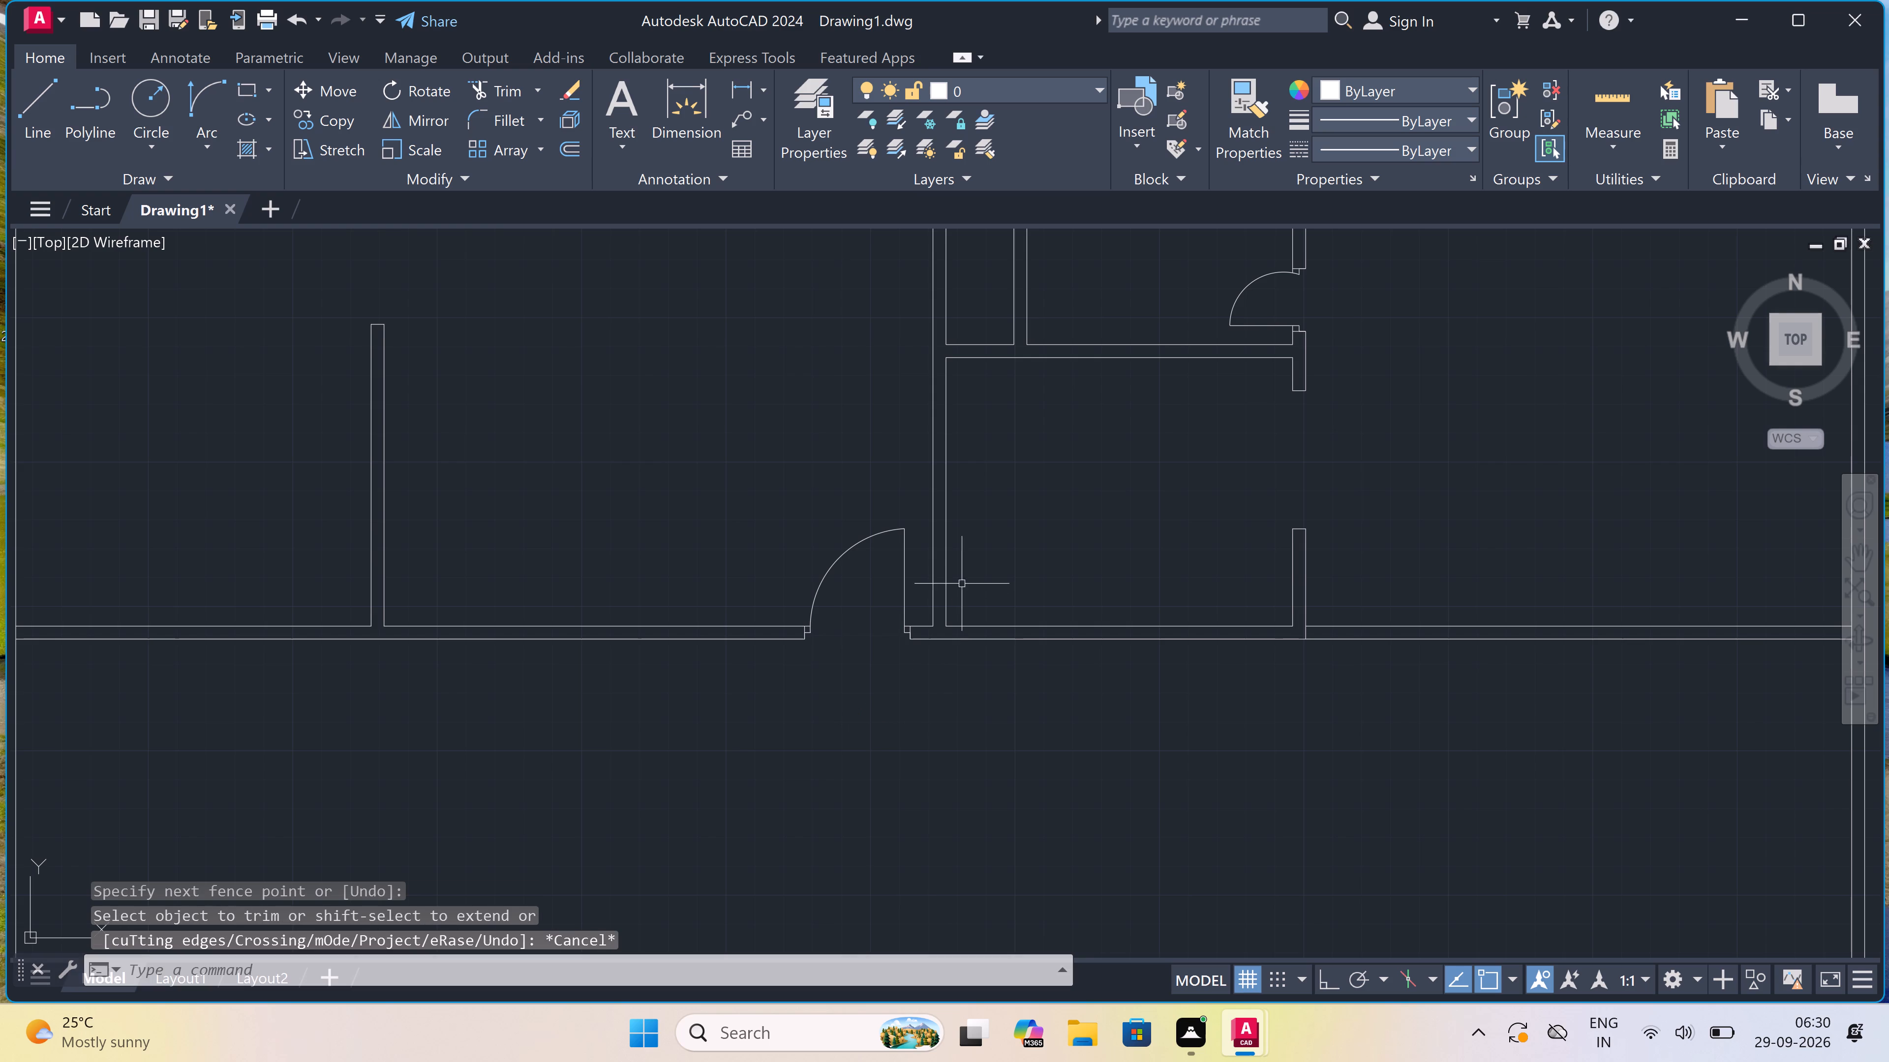
# With Ortho on, draw a second door jamb just right of the central vertical wall, with a 2" rightward stub and 3' leaf upward.
pyautogui.scroll(2, 962, 605)
pyautogui.press('l')
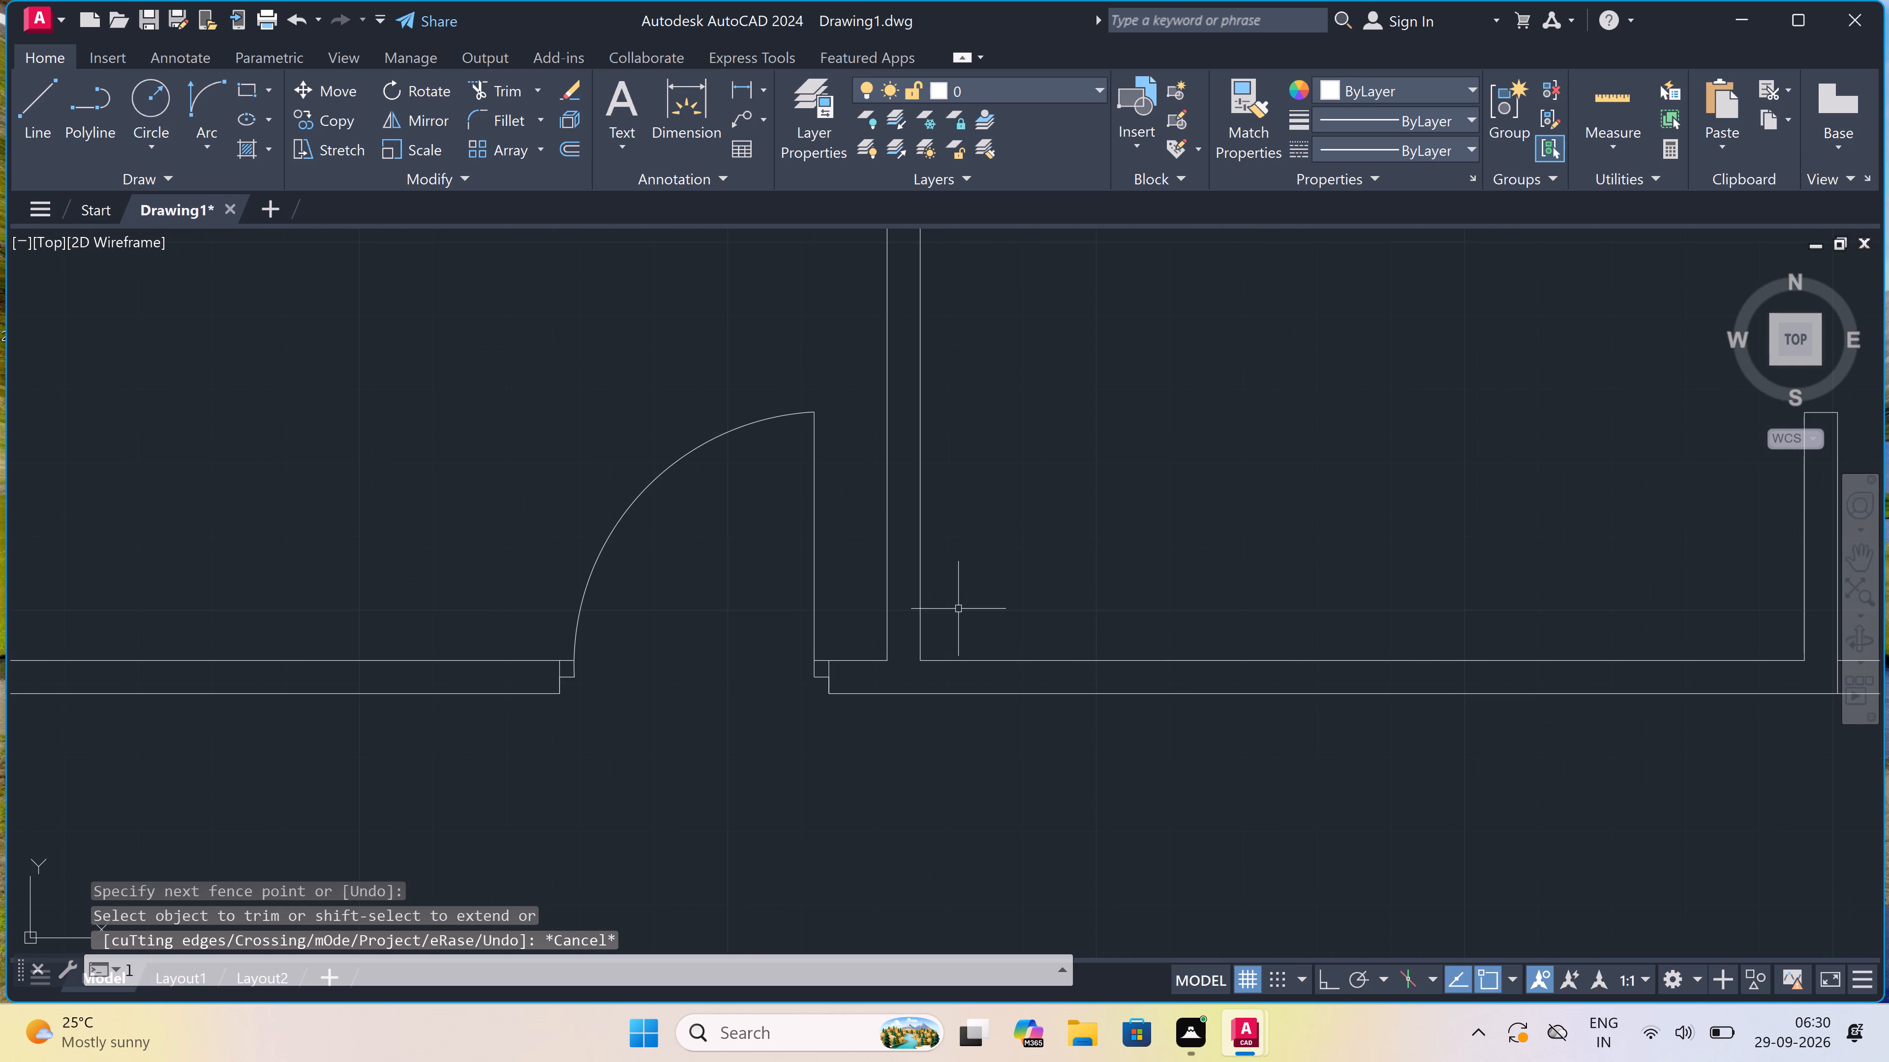
pyautogui.press('space')
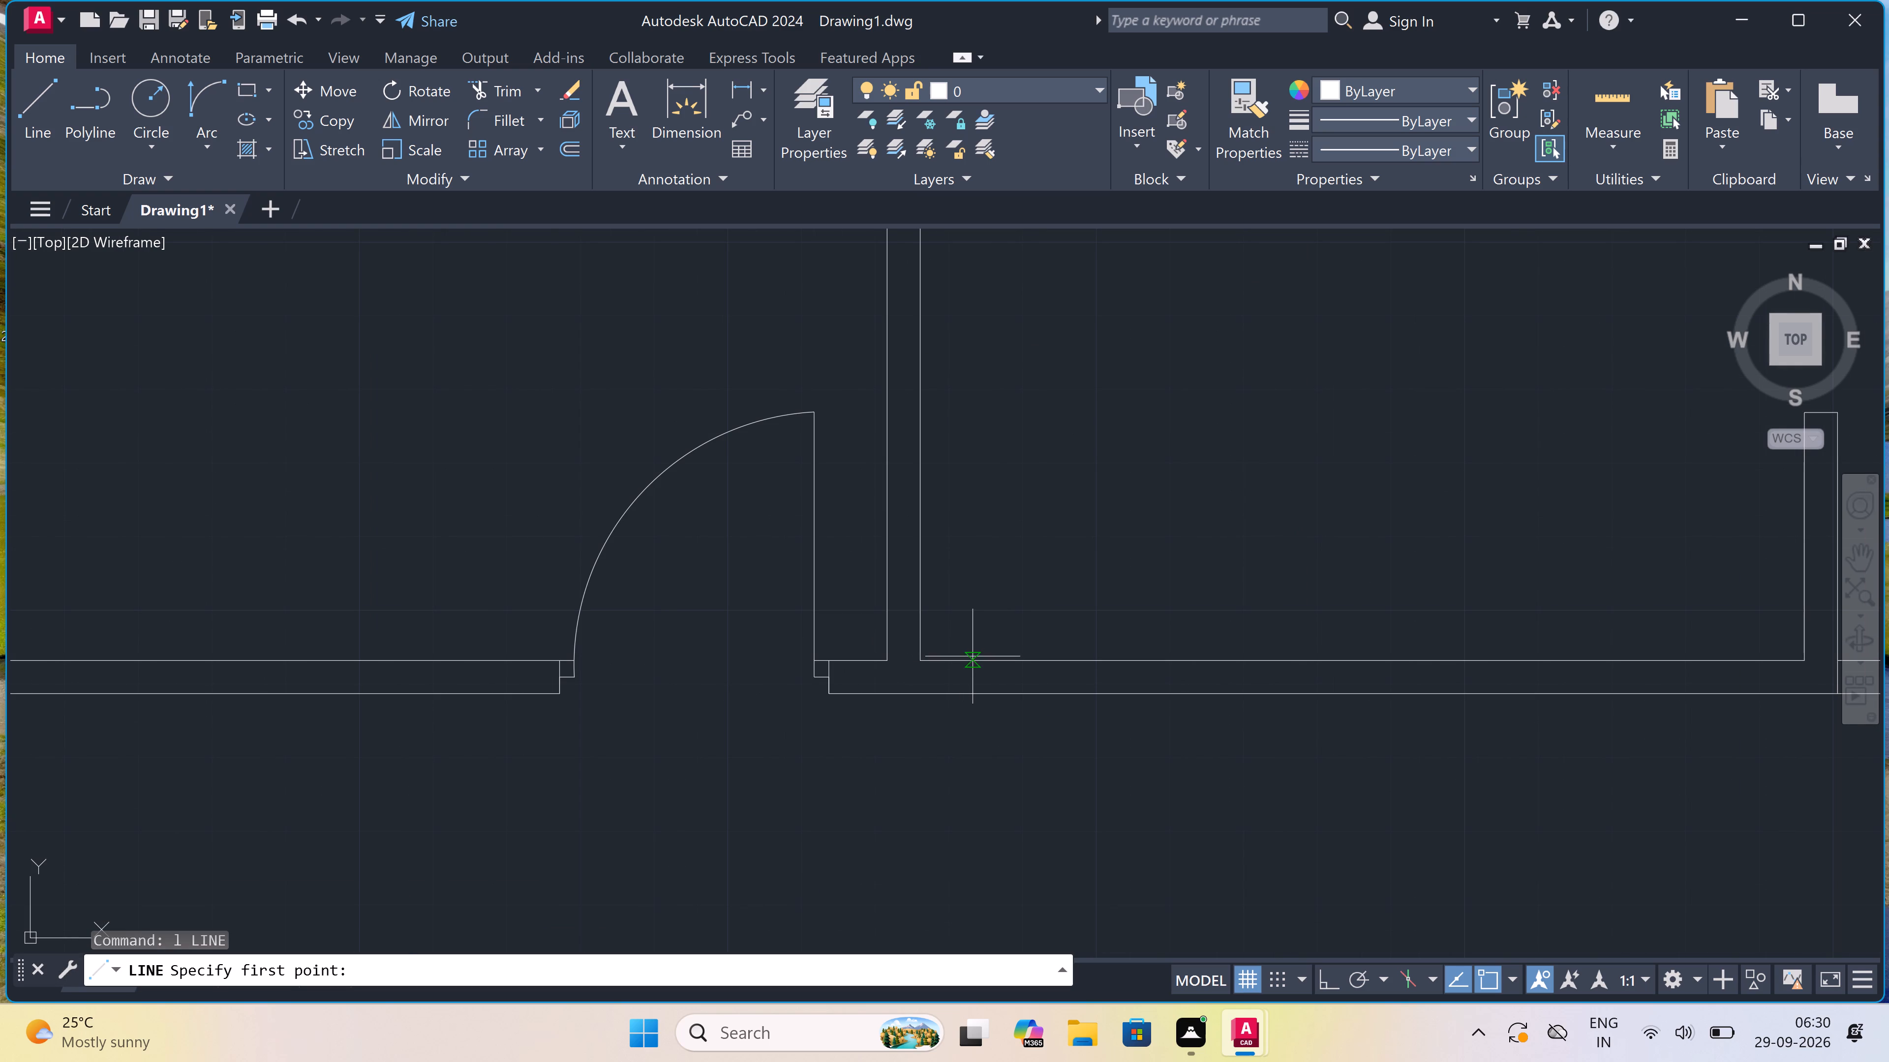
pyautogui.click(974, 656)
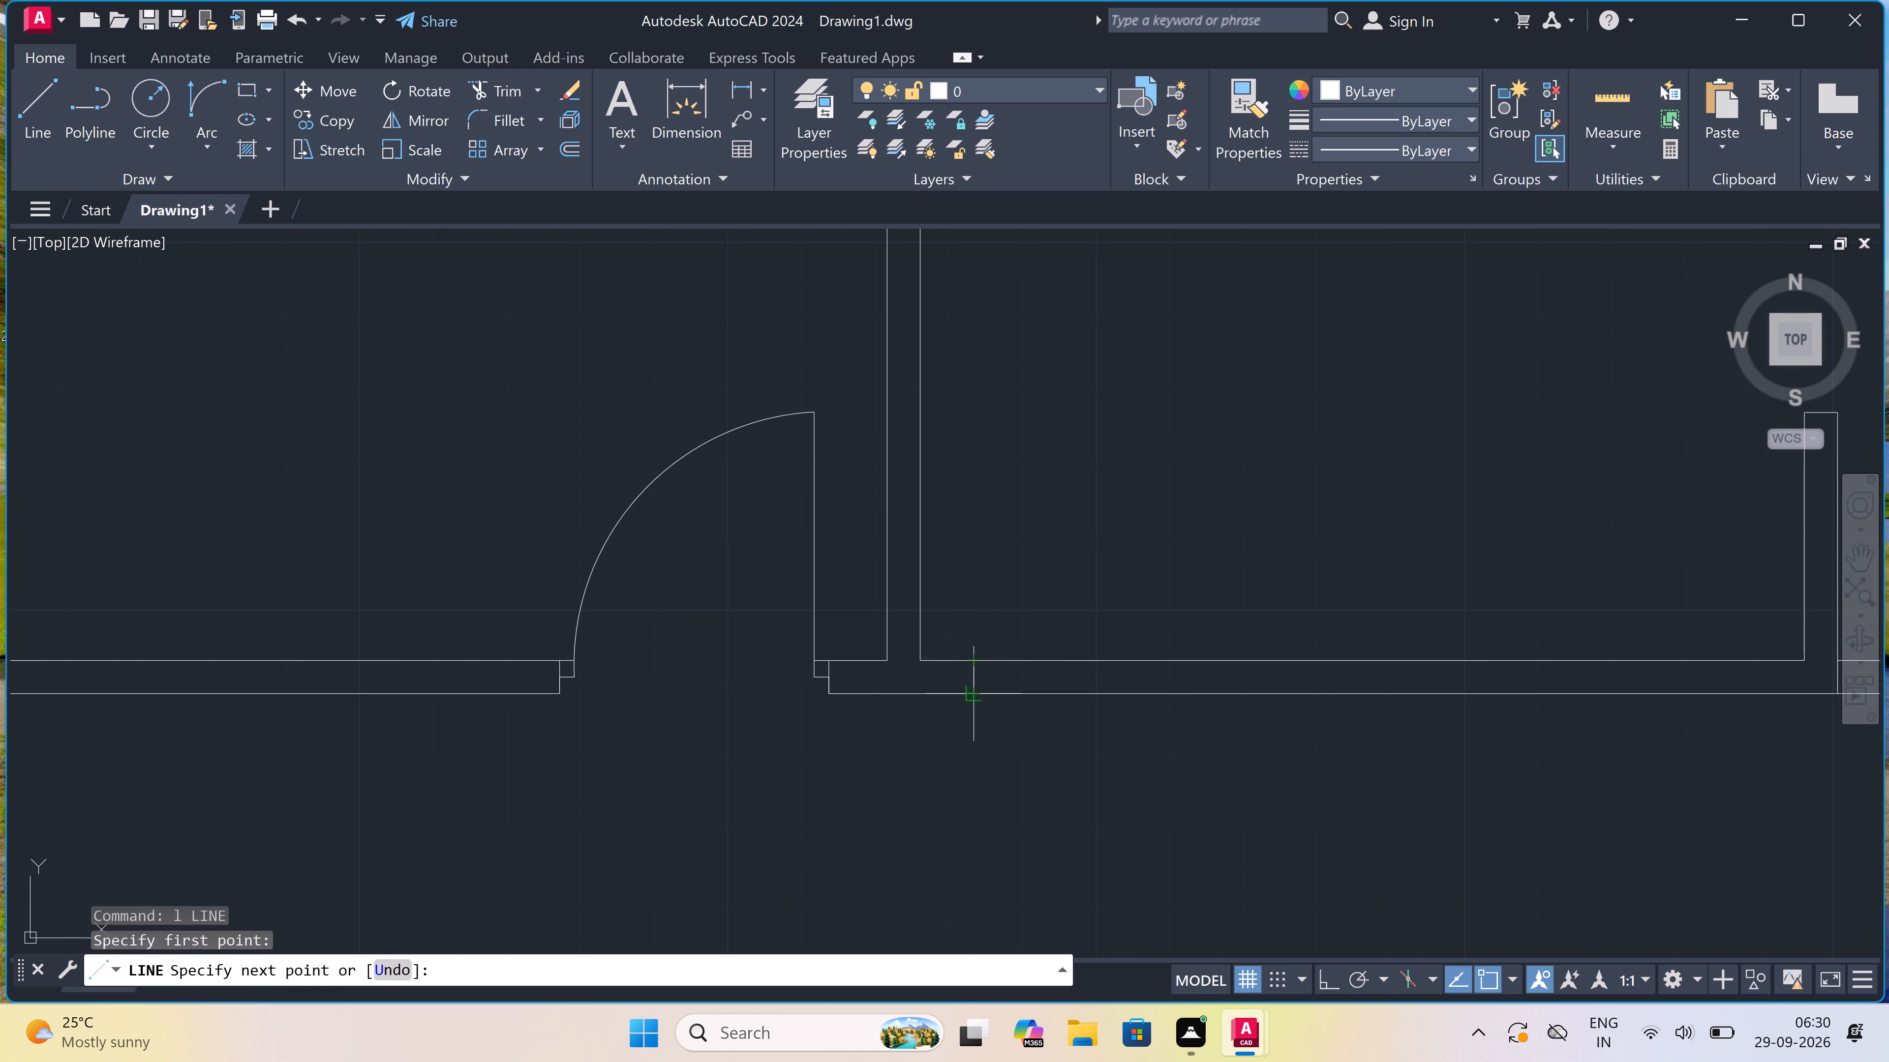
pyautogui.scroll(3, 973, 691)
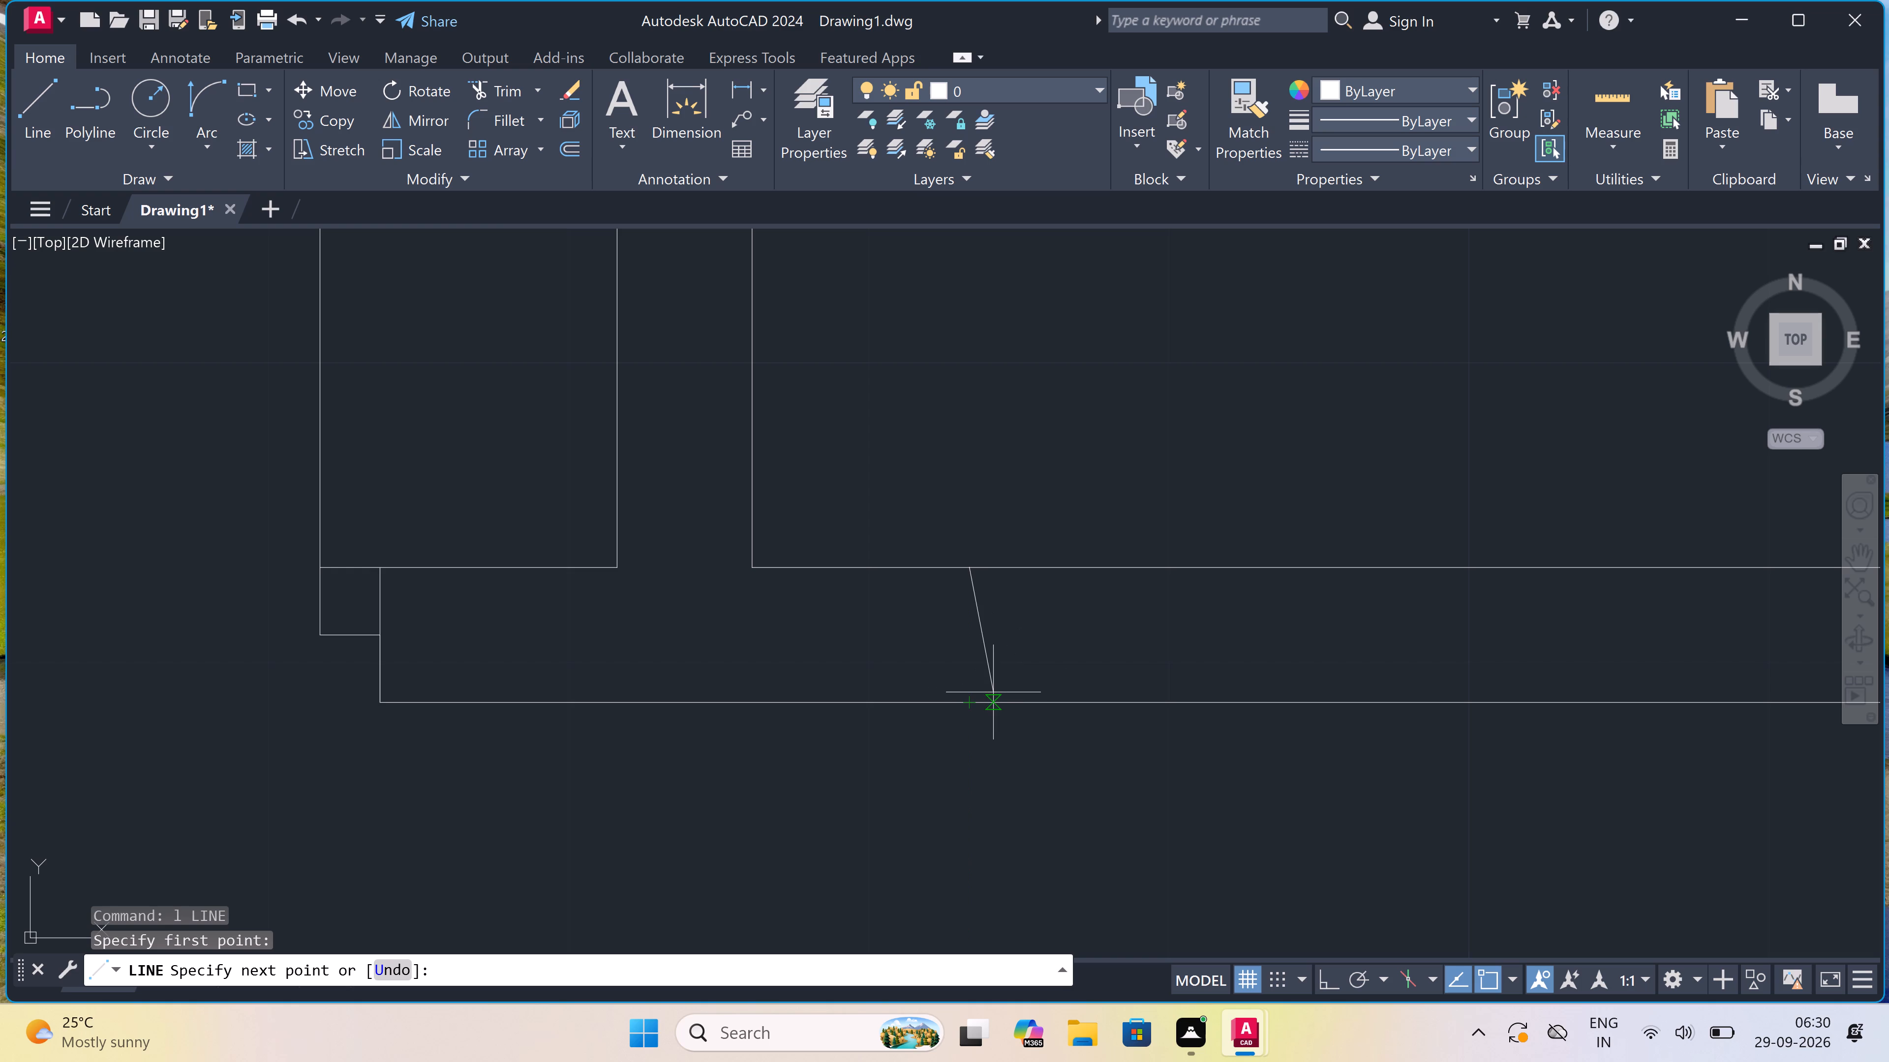
pyautogui.press('F8')
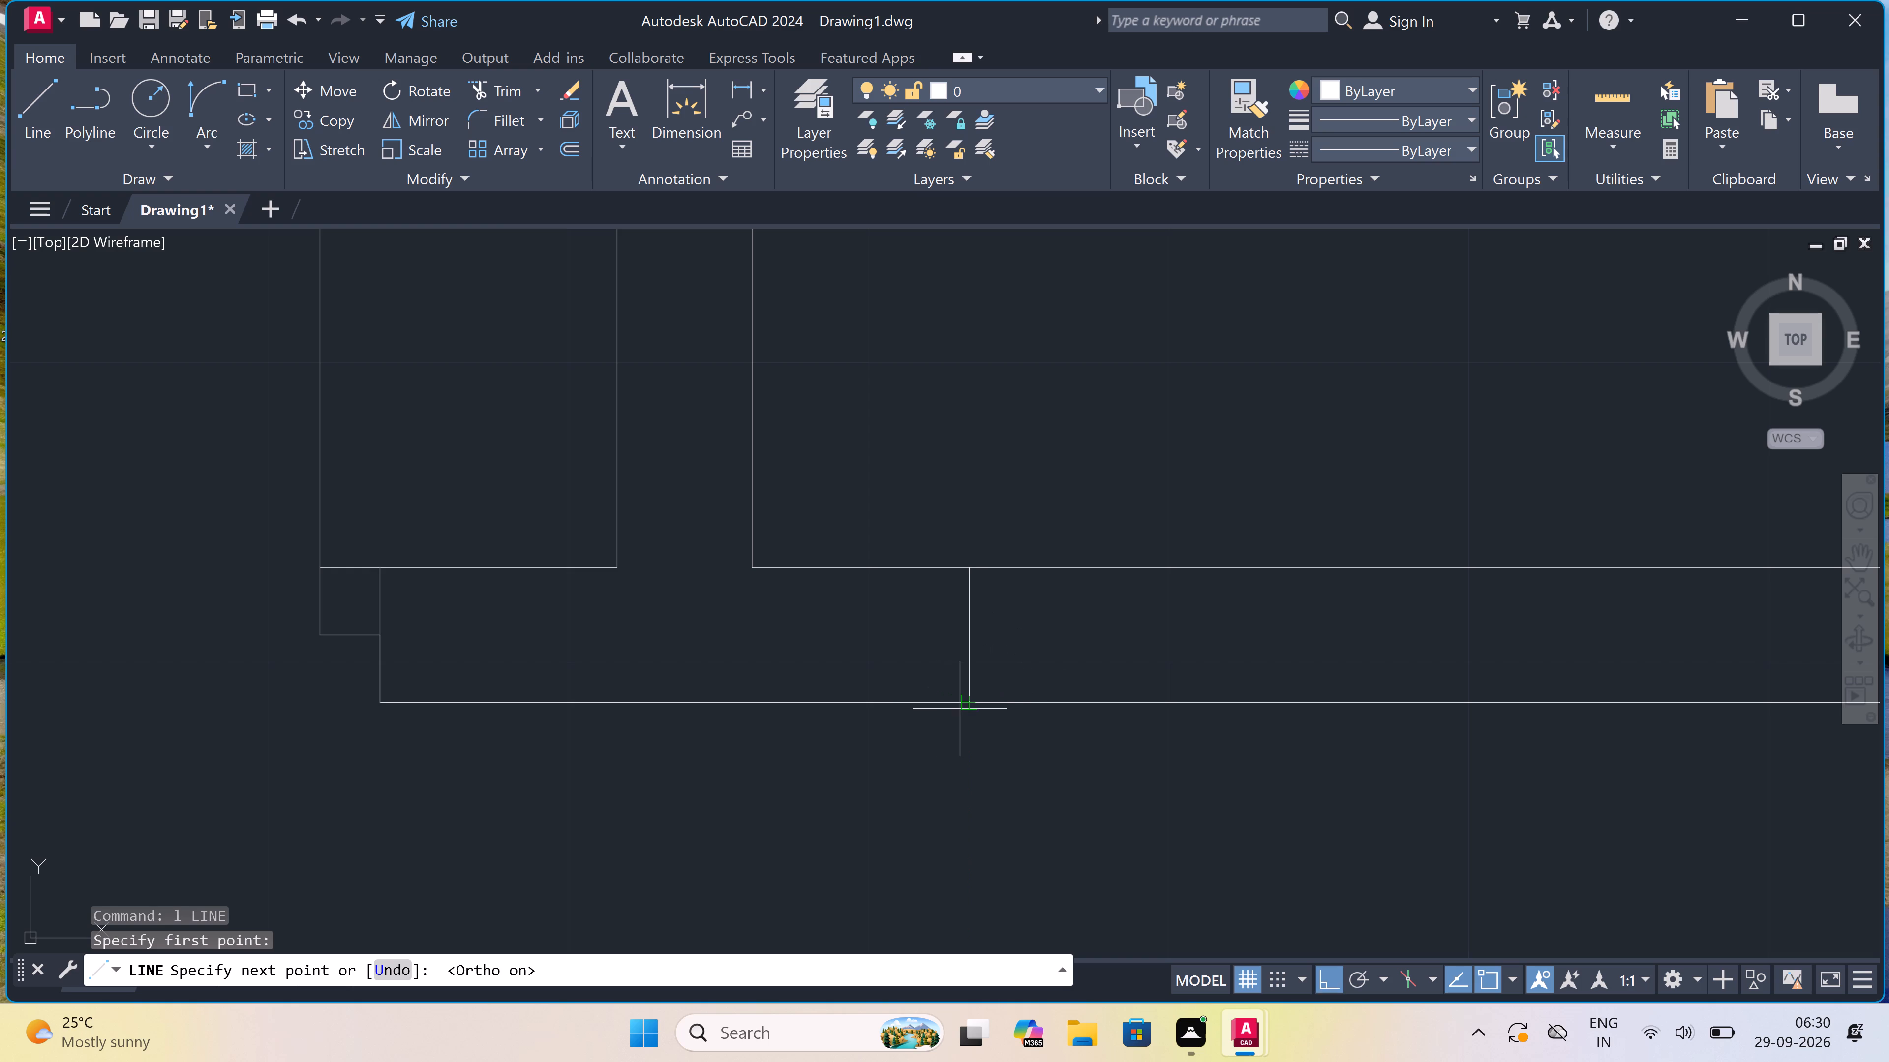
pyautogui.click(964, 705)
pyautogui.click(970, 642)
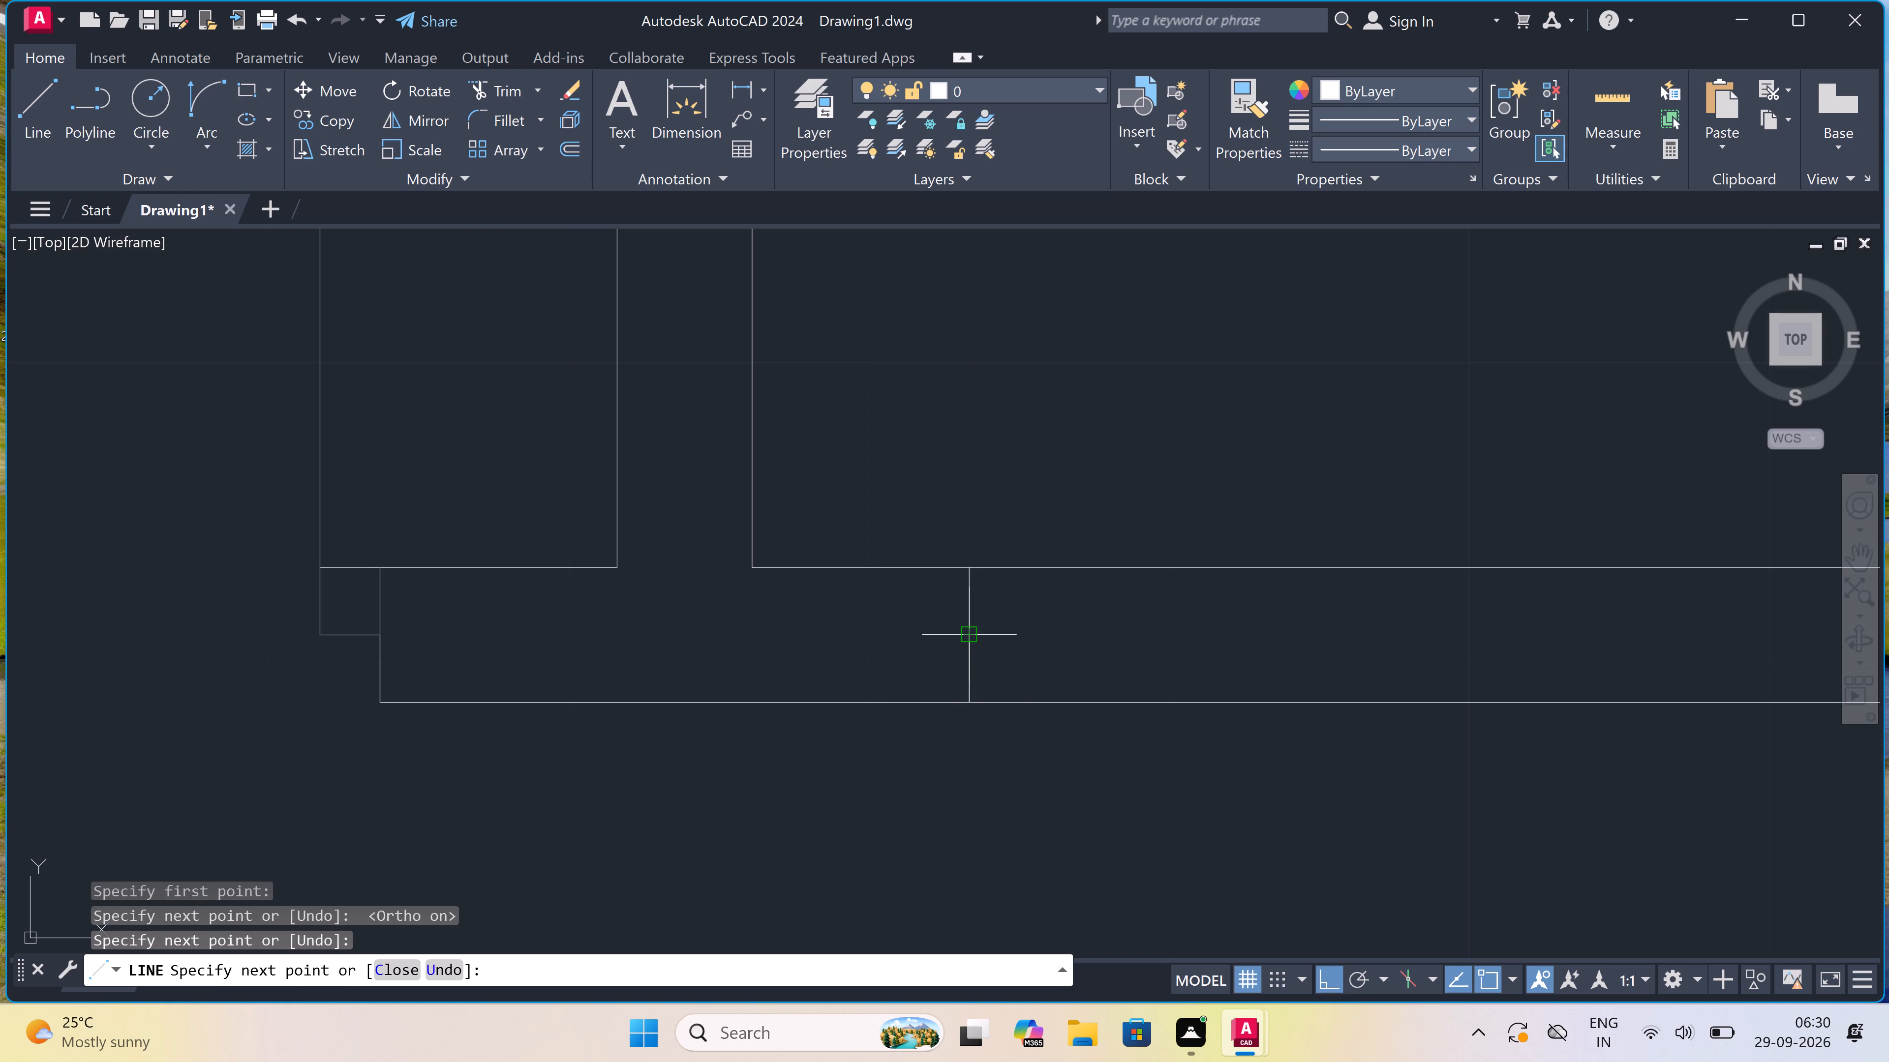
pyautogui.write('2"')
pyautogui.press('space')
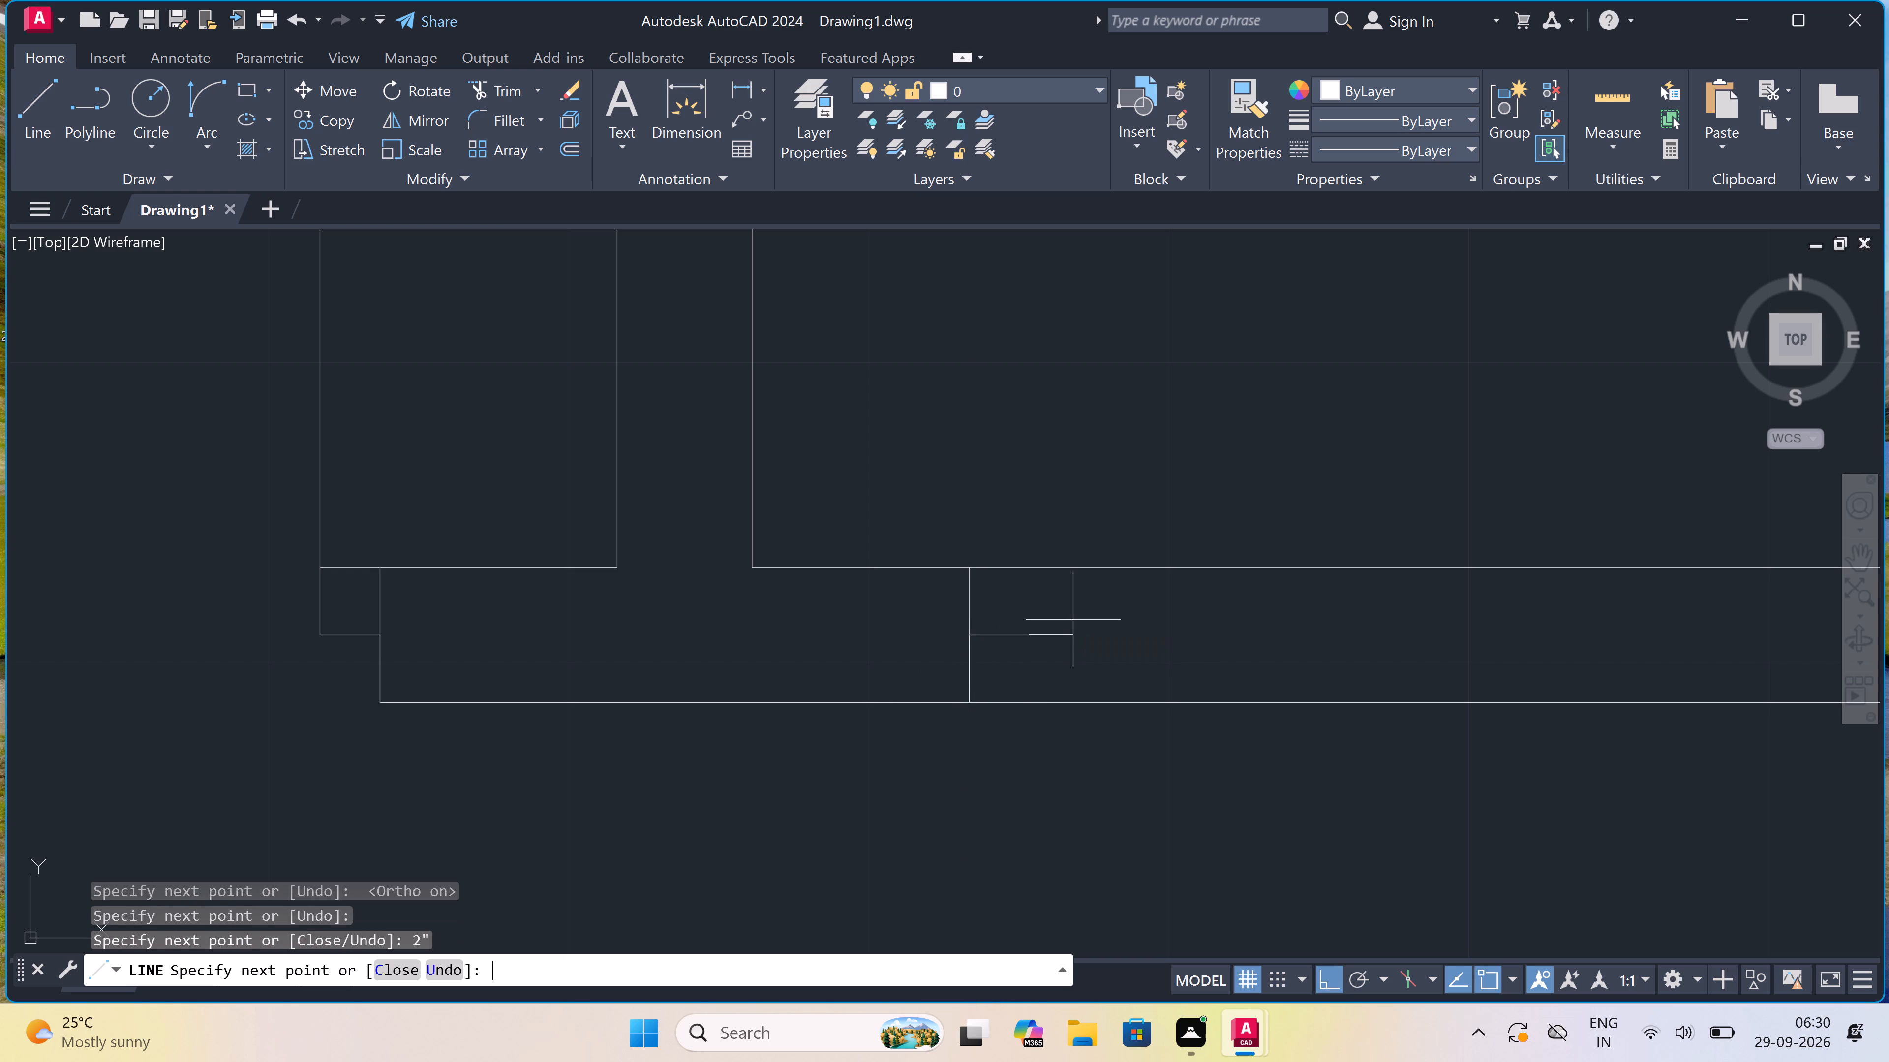
pyautogui.write("3'")
pyautogui.press('space')
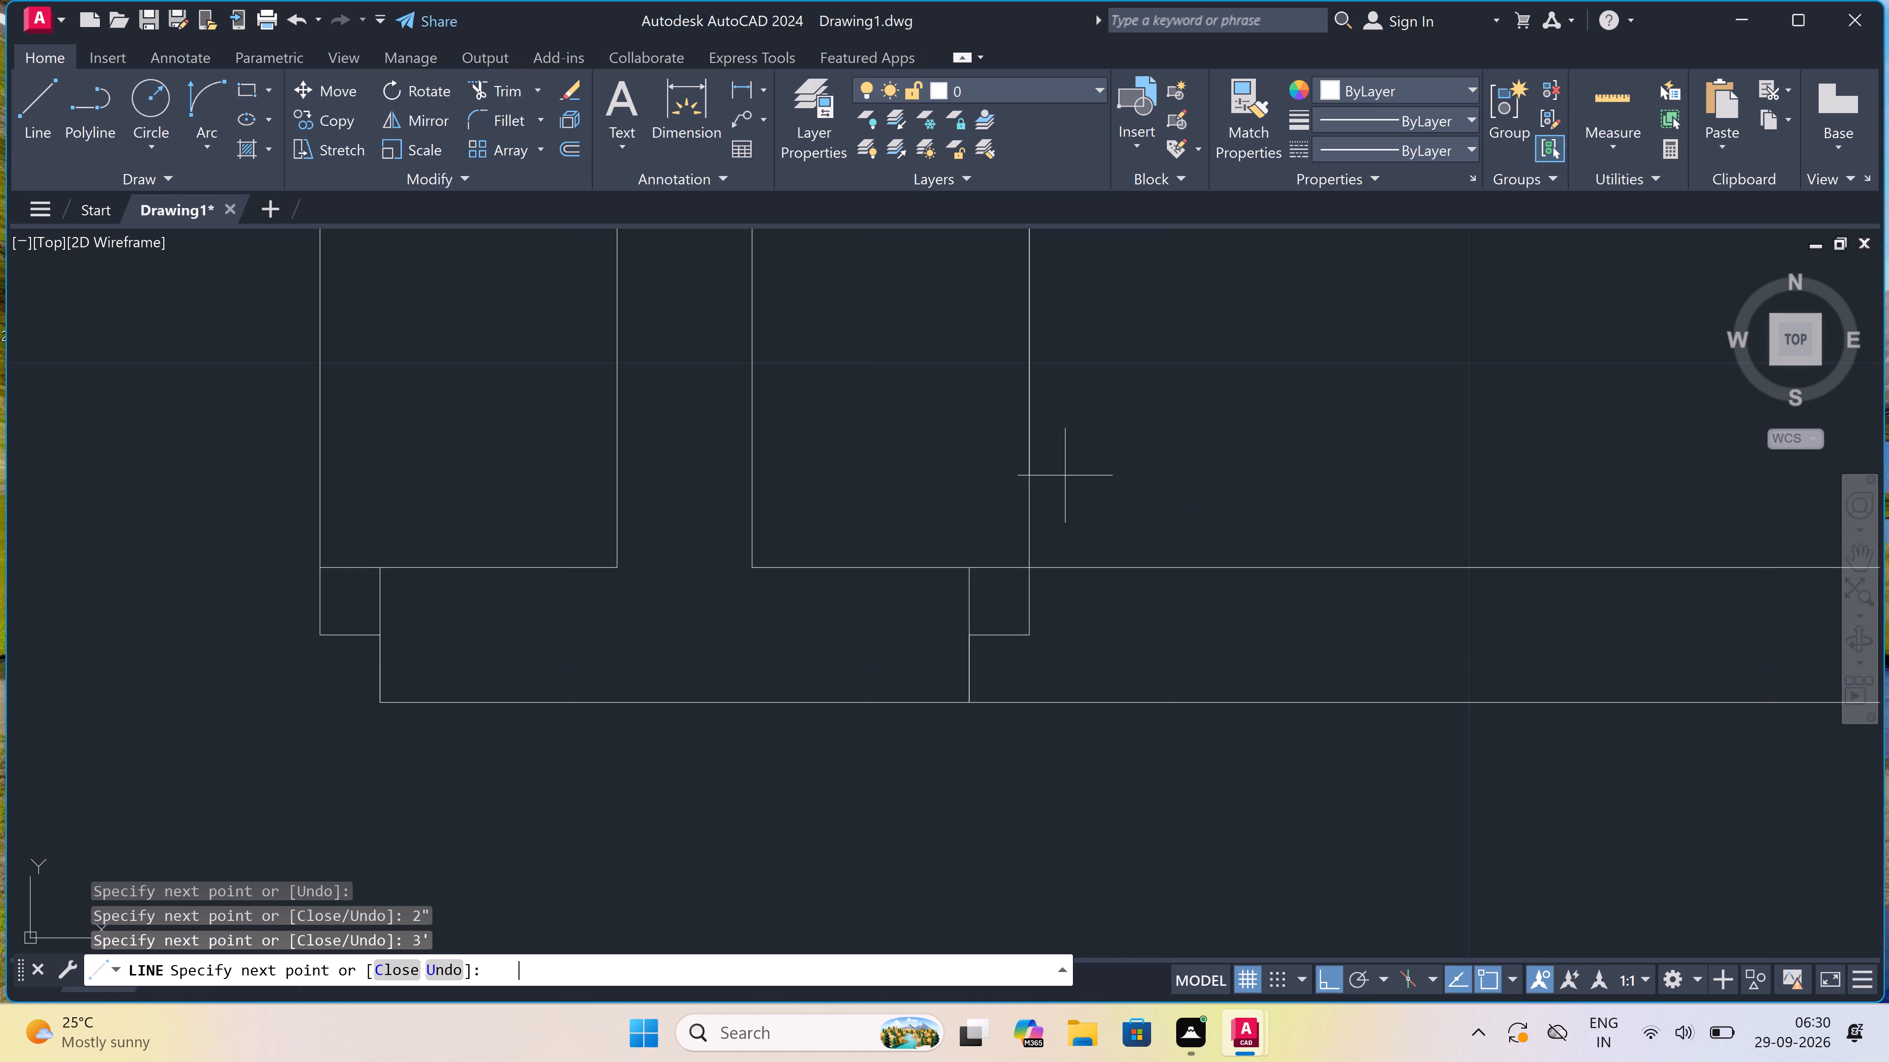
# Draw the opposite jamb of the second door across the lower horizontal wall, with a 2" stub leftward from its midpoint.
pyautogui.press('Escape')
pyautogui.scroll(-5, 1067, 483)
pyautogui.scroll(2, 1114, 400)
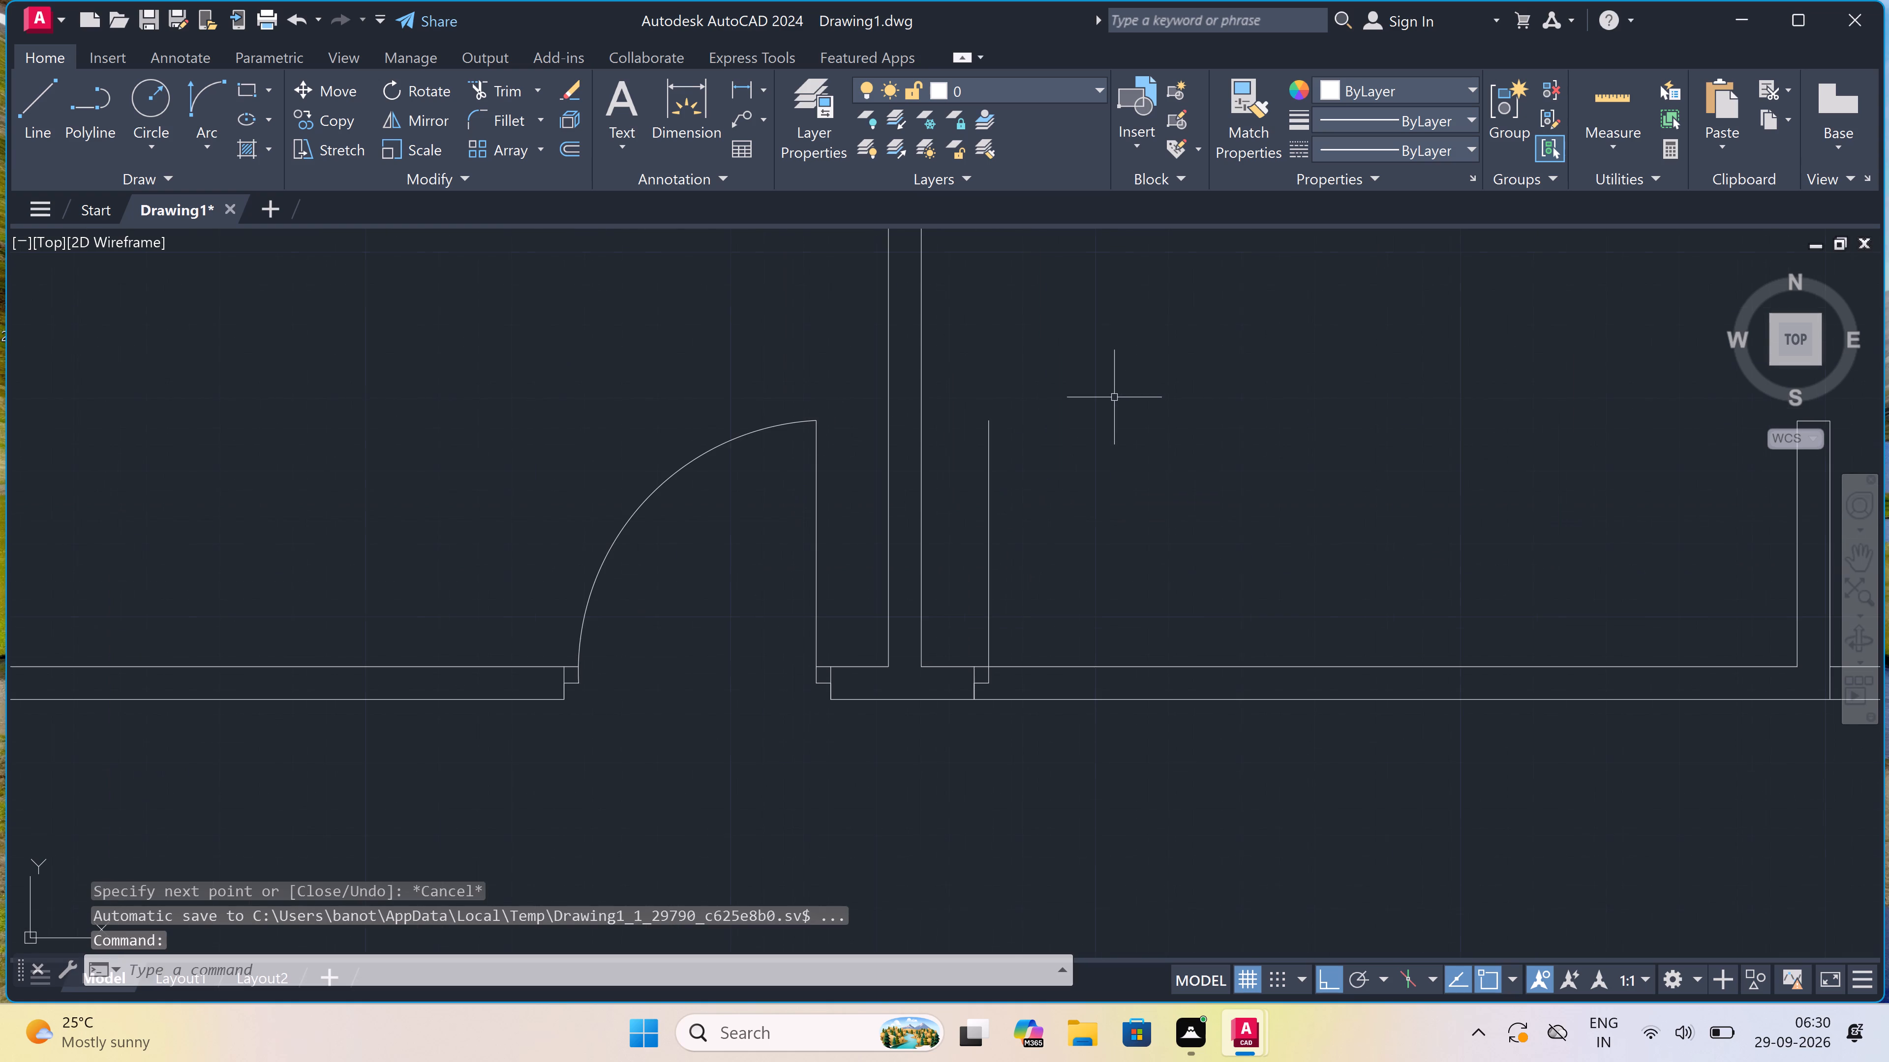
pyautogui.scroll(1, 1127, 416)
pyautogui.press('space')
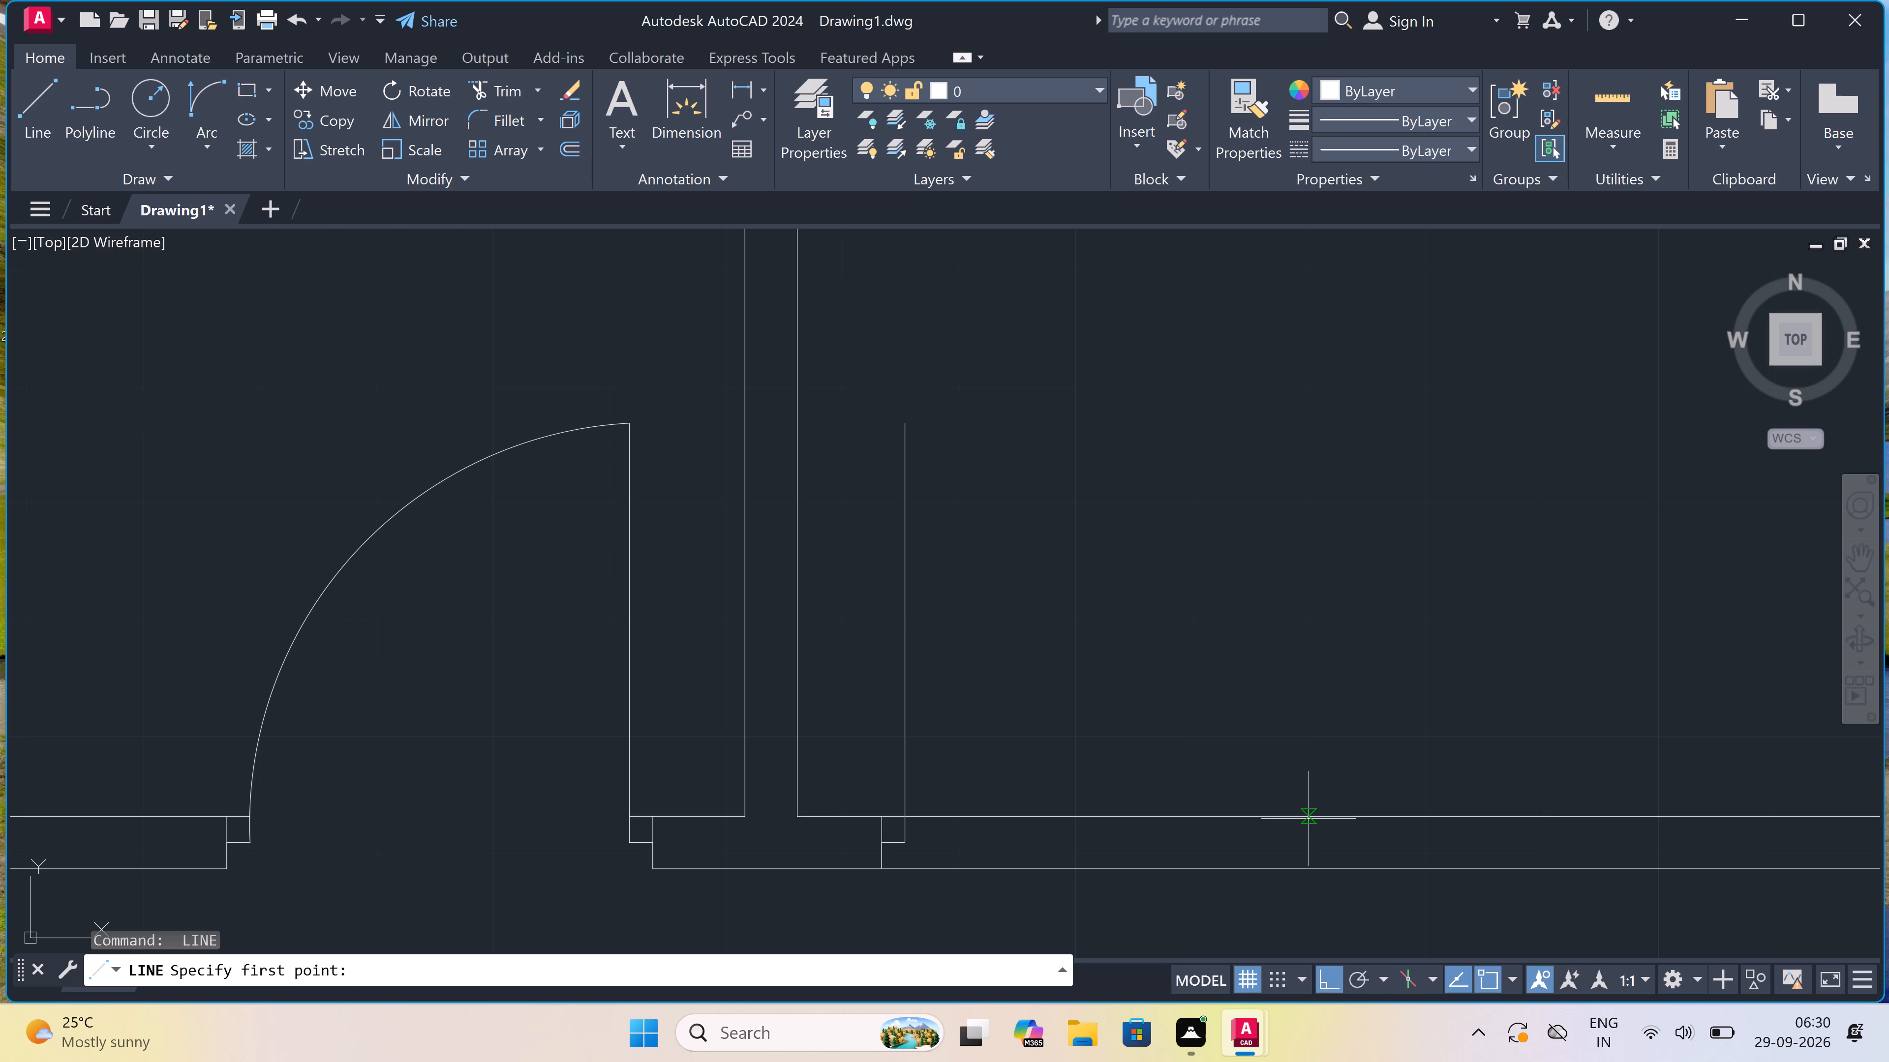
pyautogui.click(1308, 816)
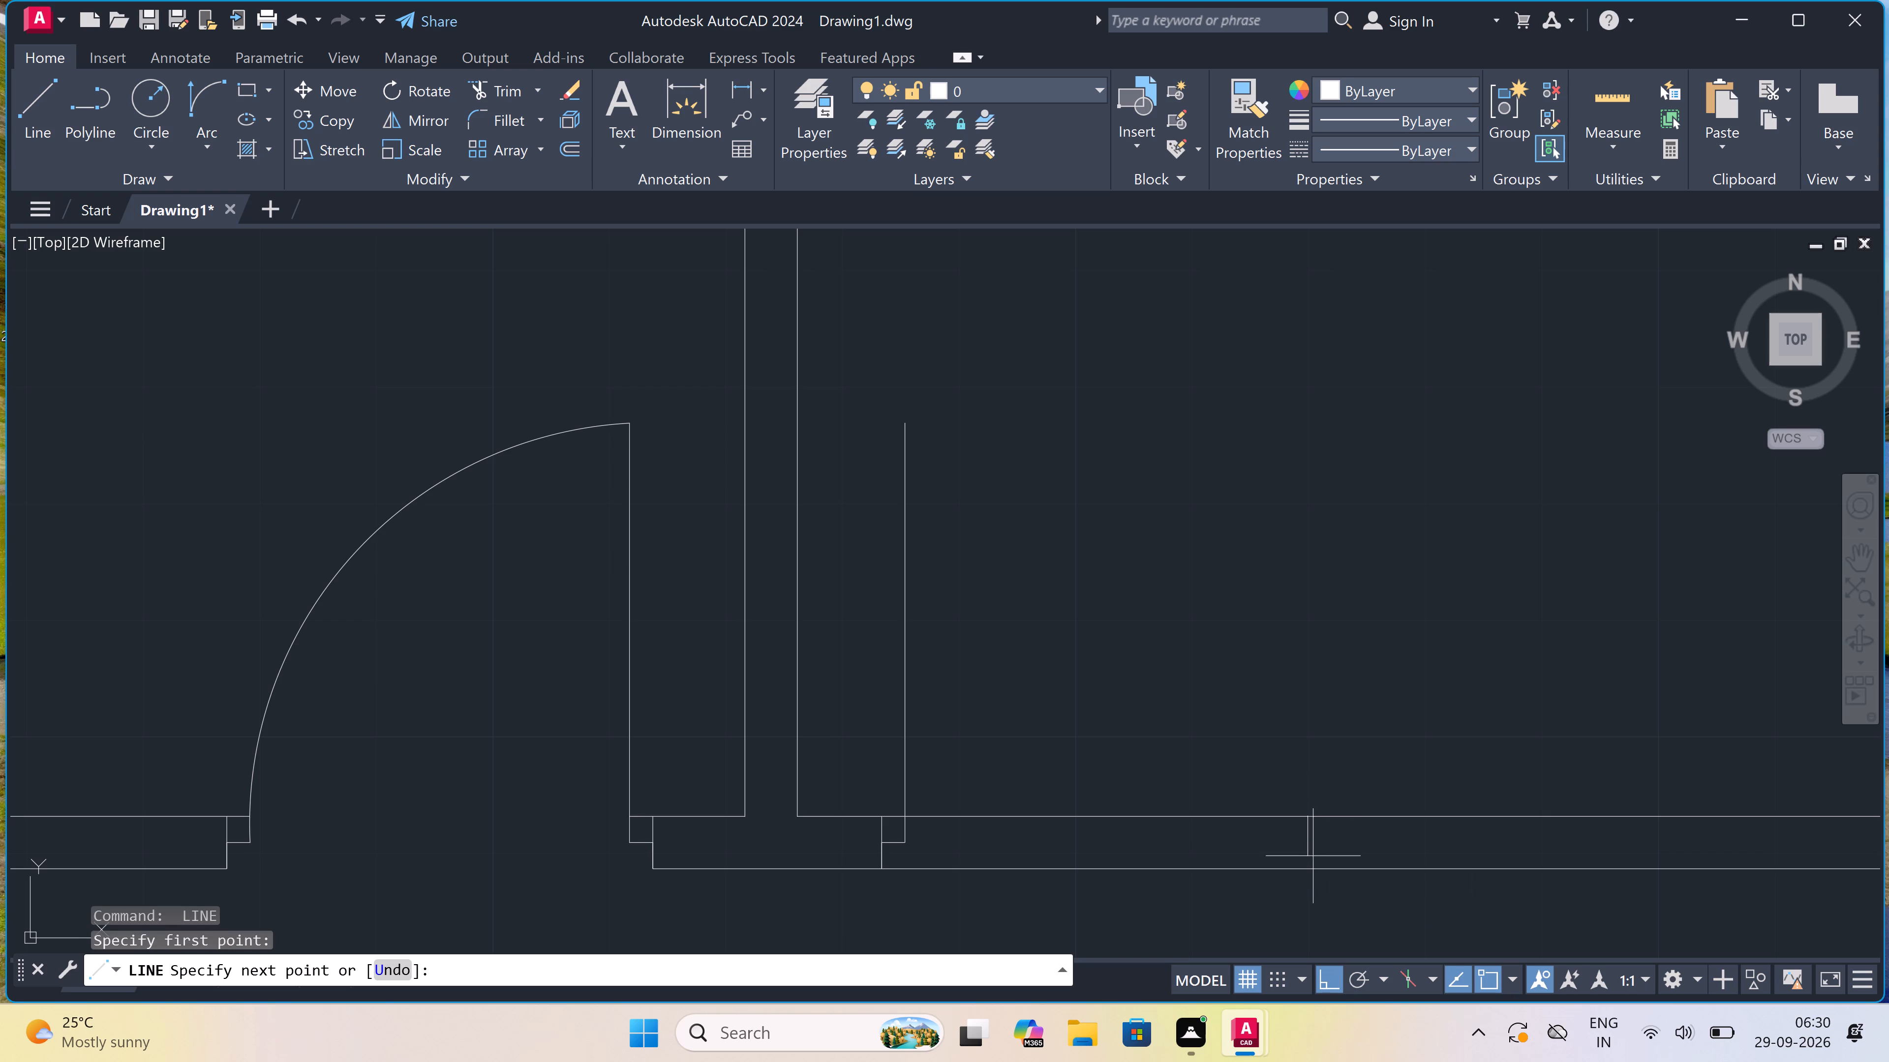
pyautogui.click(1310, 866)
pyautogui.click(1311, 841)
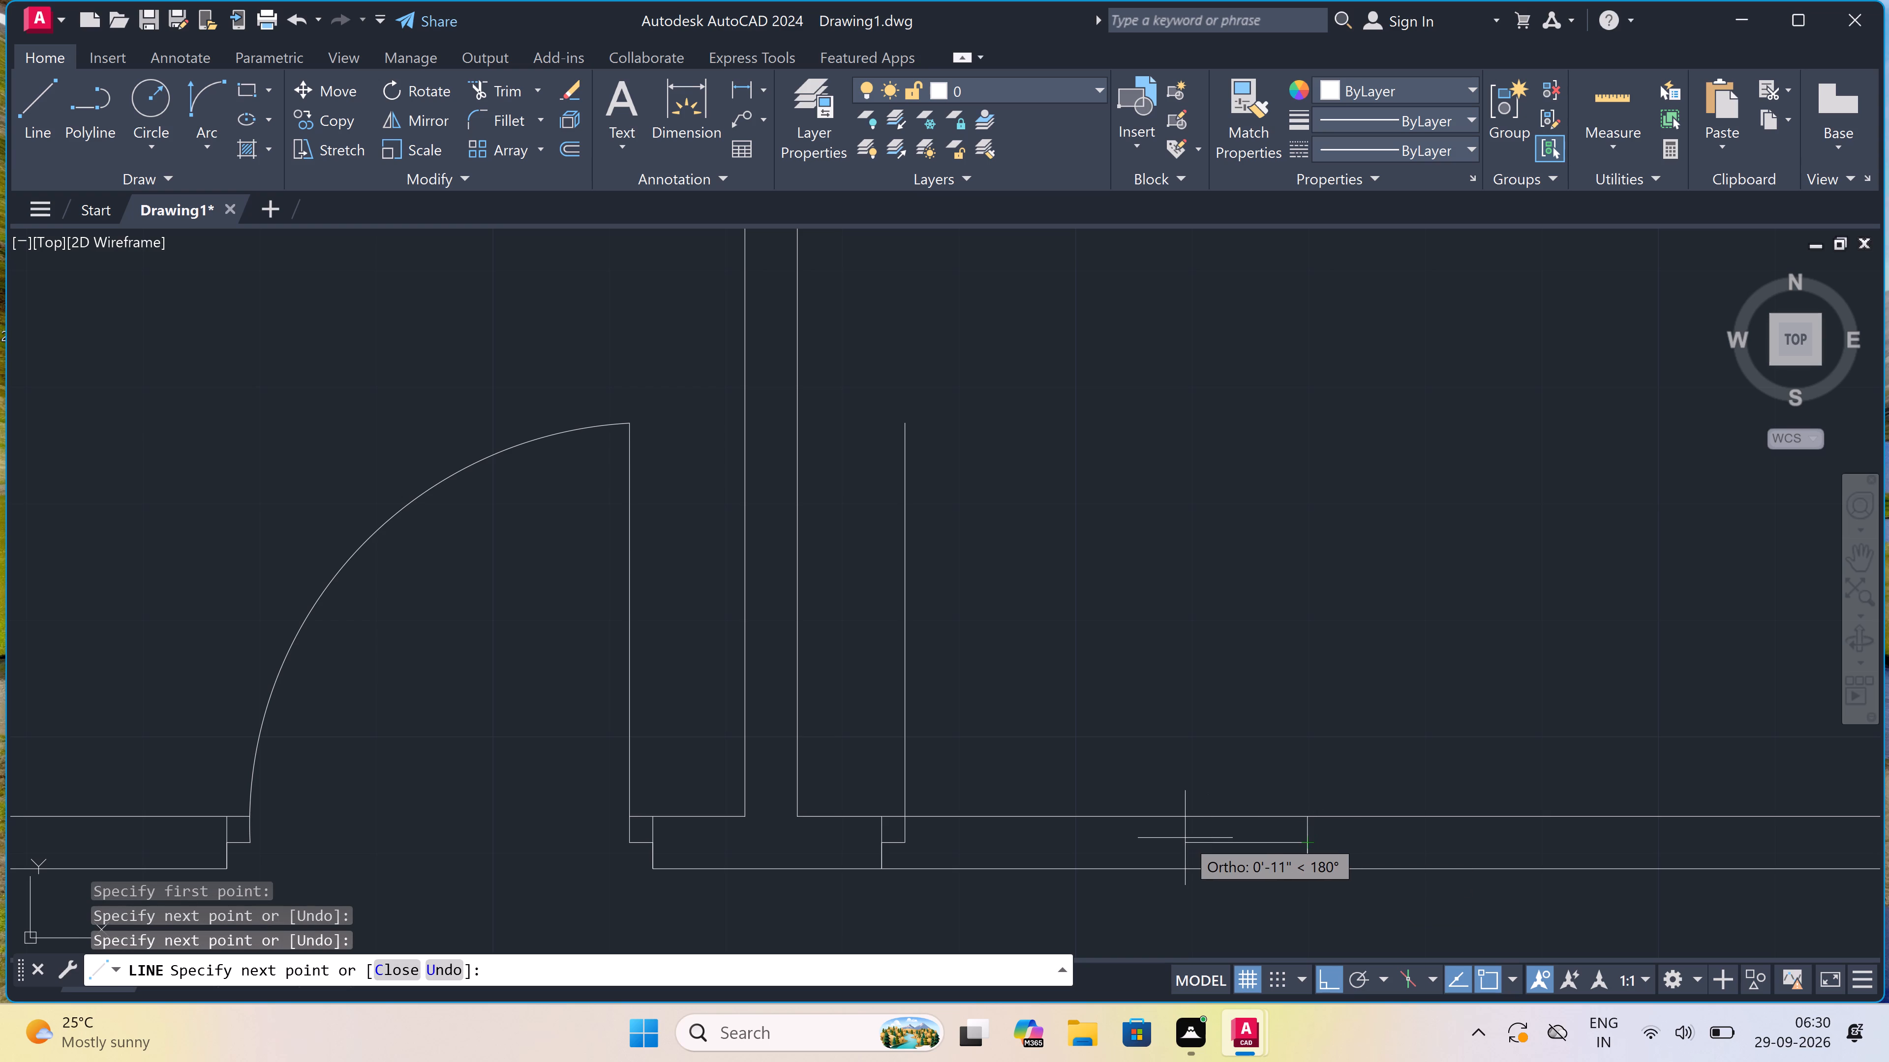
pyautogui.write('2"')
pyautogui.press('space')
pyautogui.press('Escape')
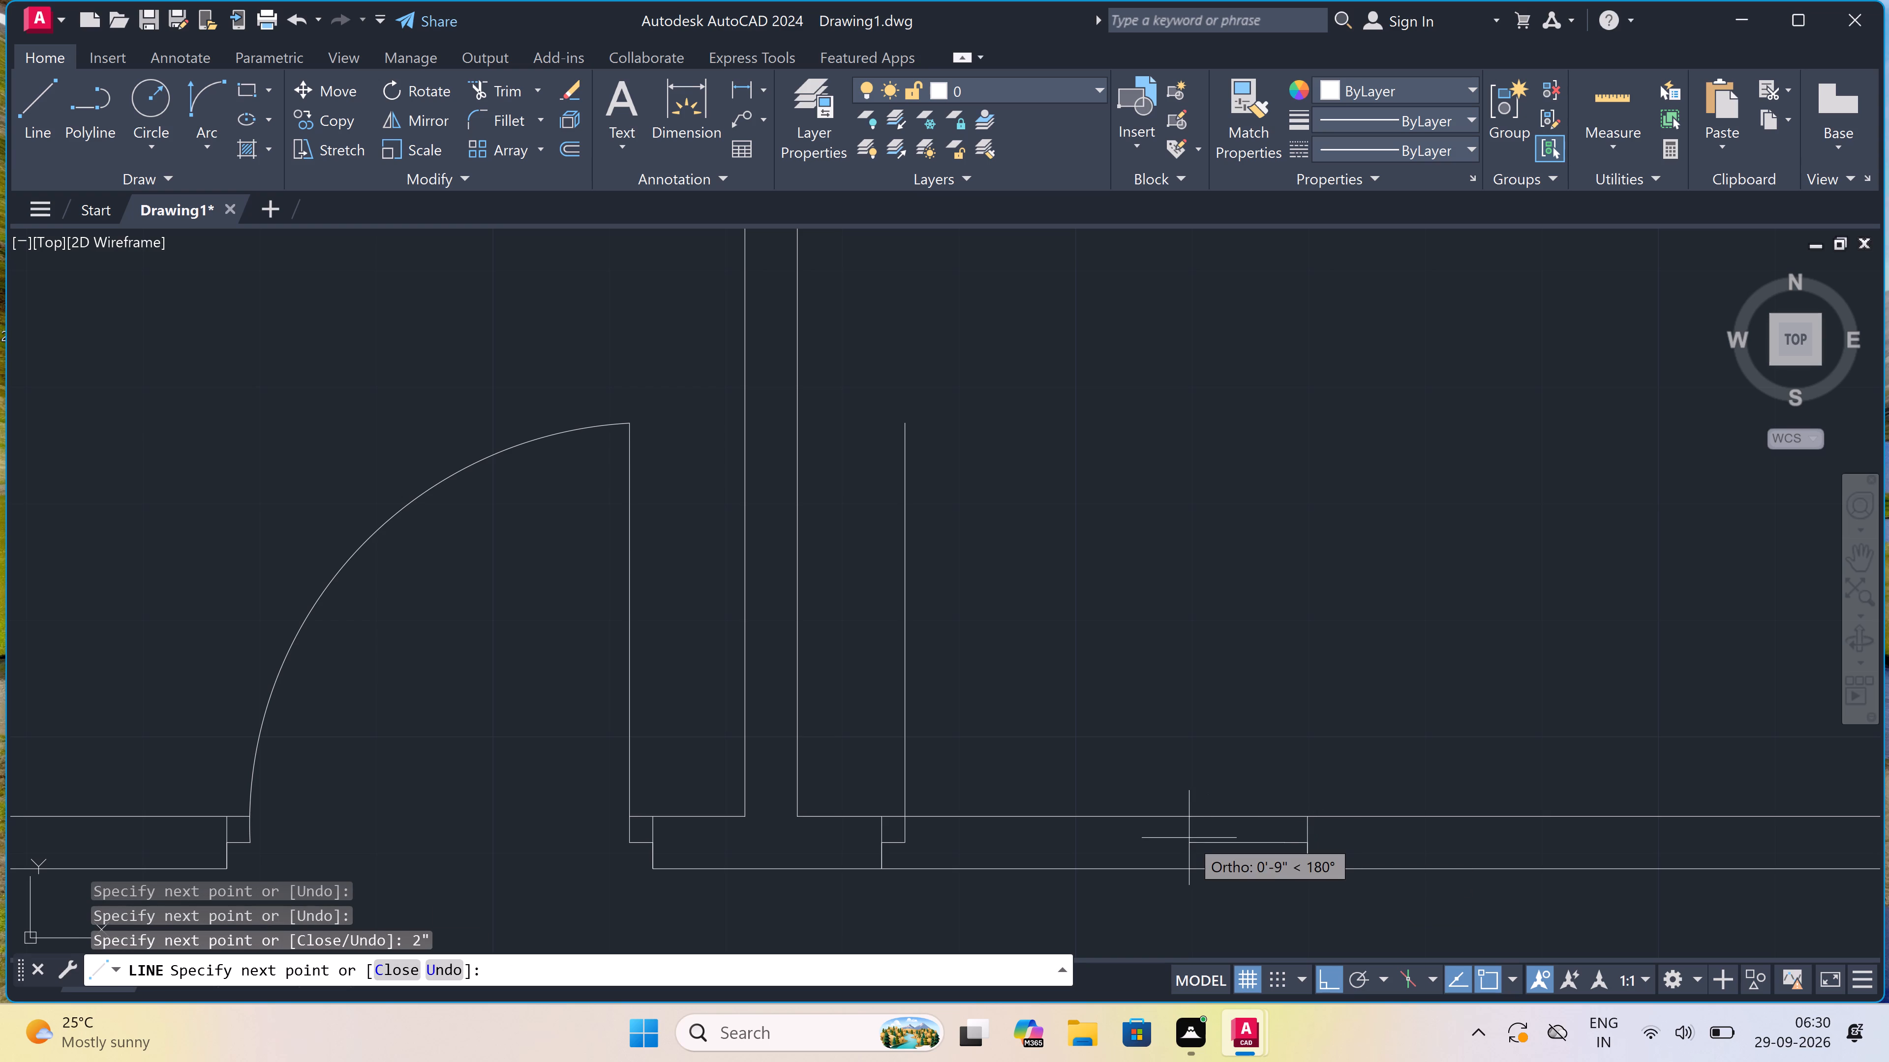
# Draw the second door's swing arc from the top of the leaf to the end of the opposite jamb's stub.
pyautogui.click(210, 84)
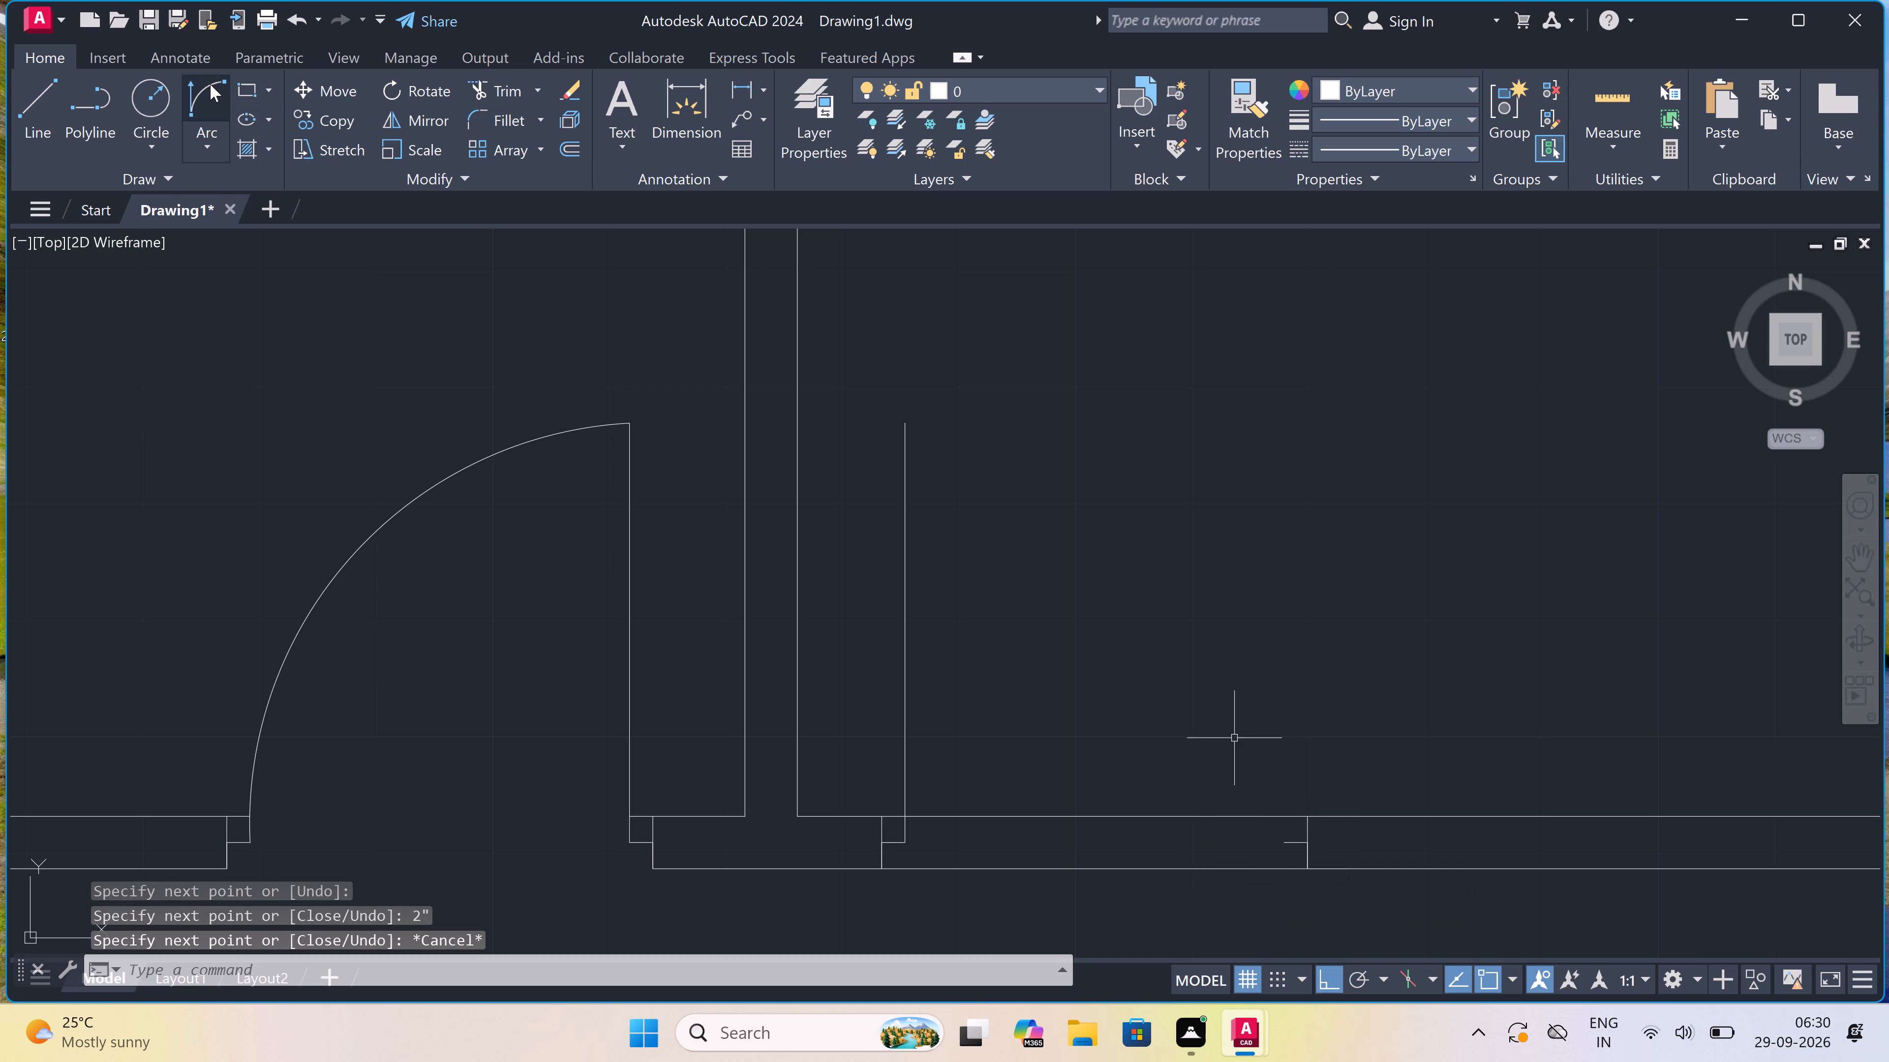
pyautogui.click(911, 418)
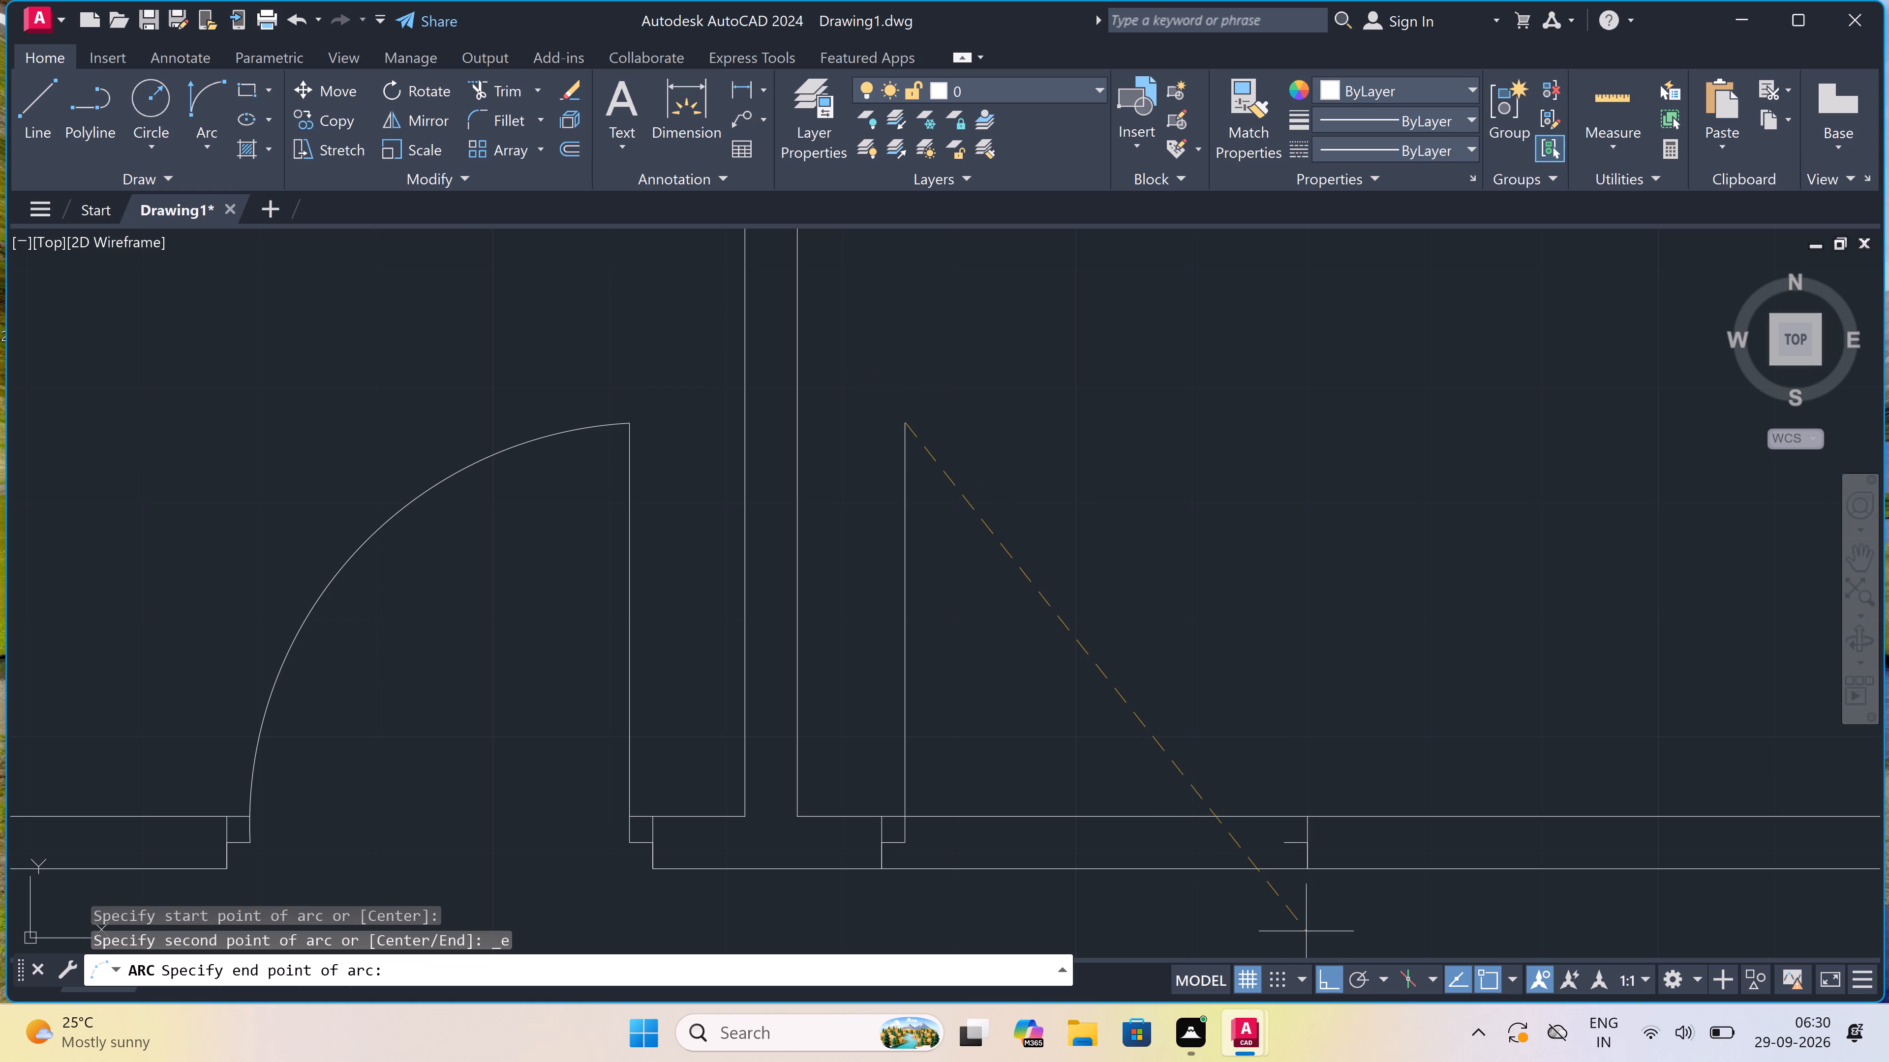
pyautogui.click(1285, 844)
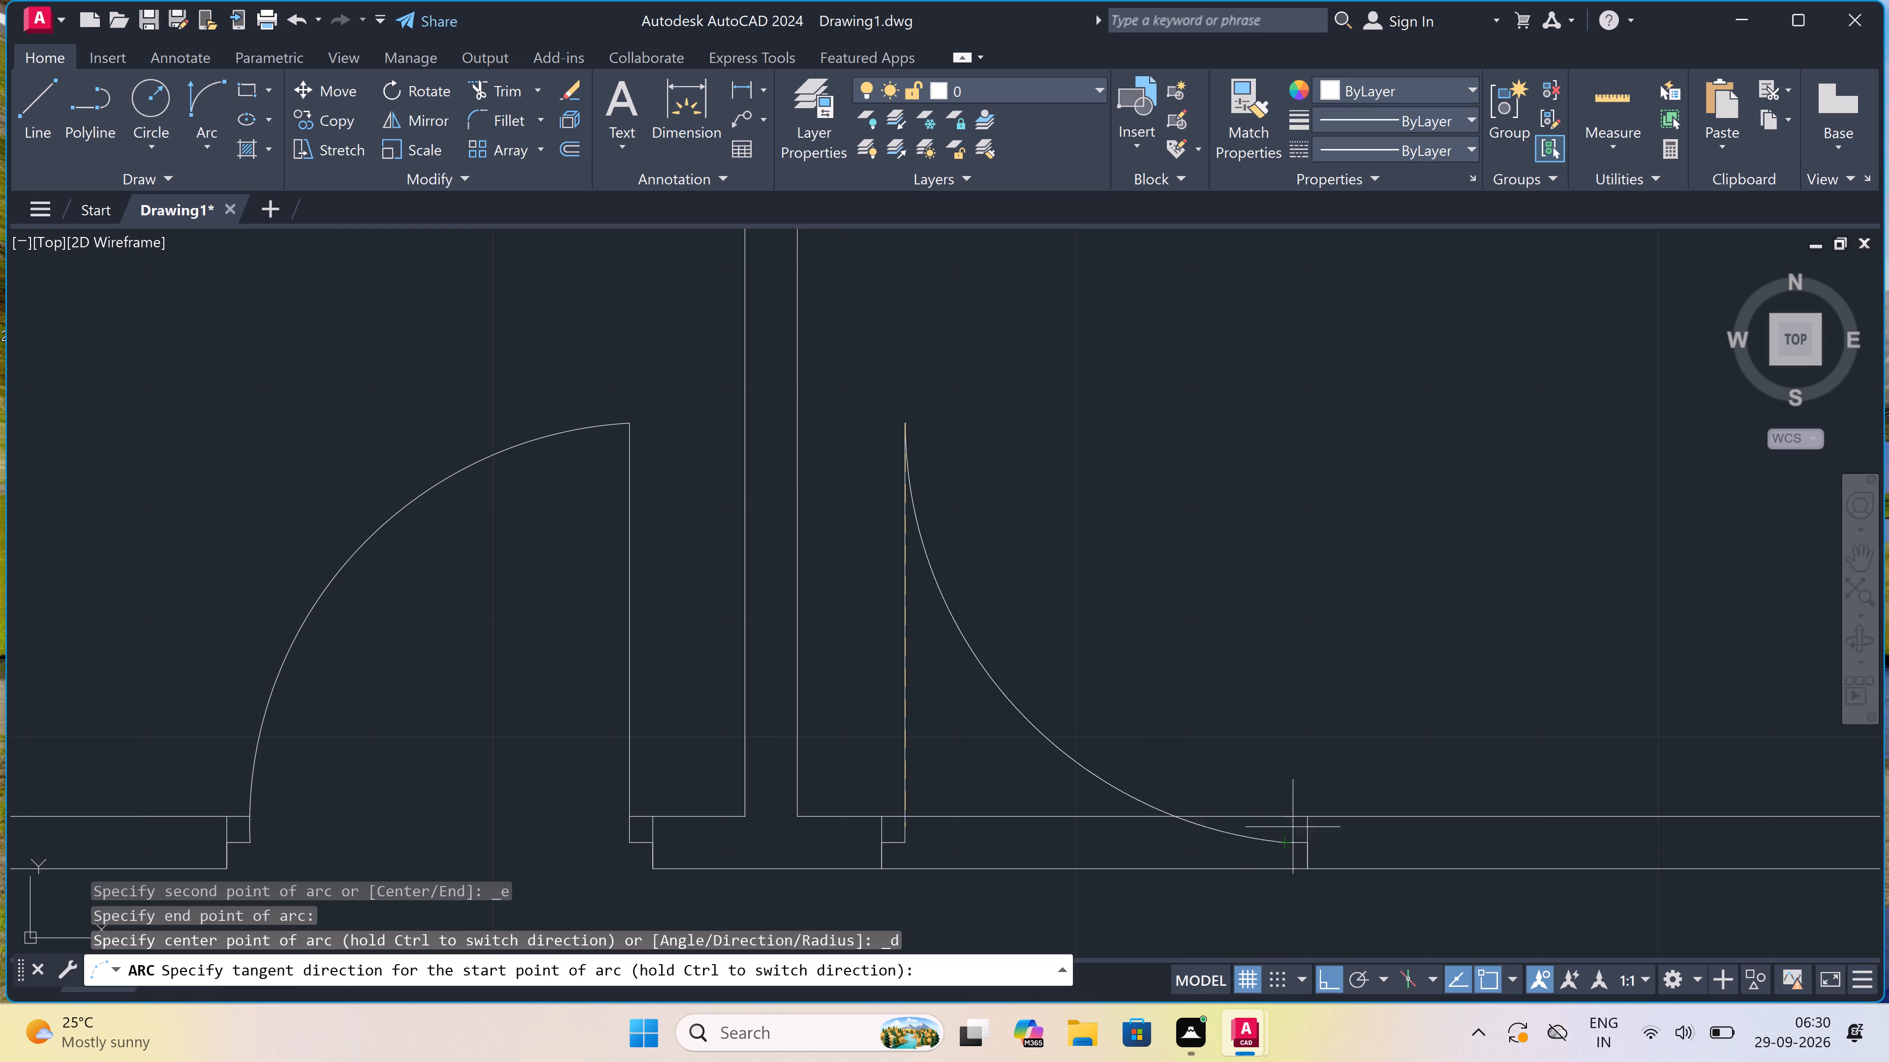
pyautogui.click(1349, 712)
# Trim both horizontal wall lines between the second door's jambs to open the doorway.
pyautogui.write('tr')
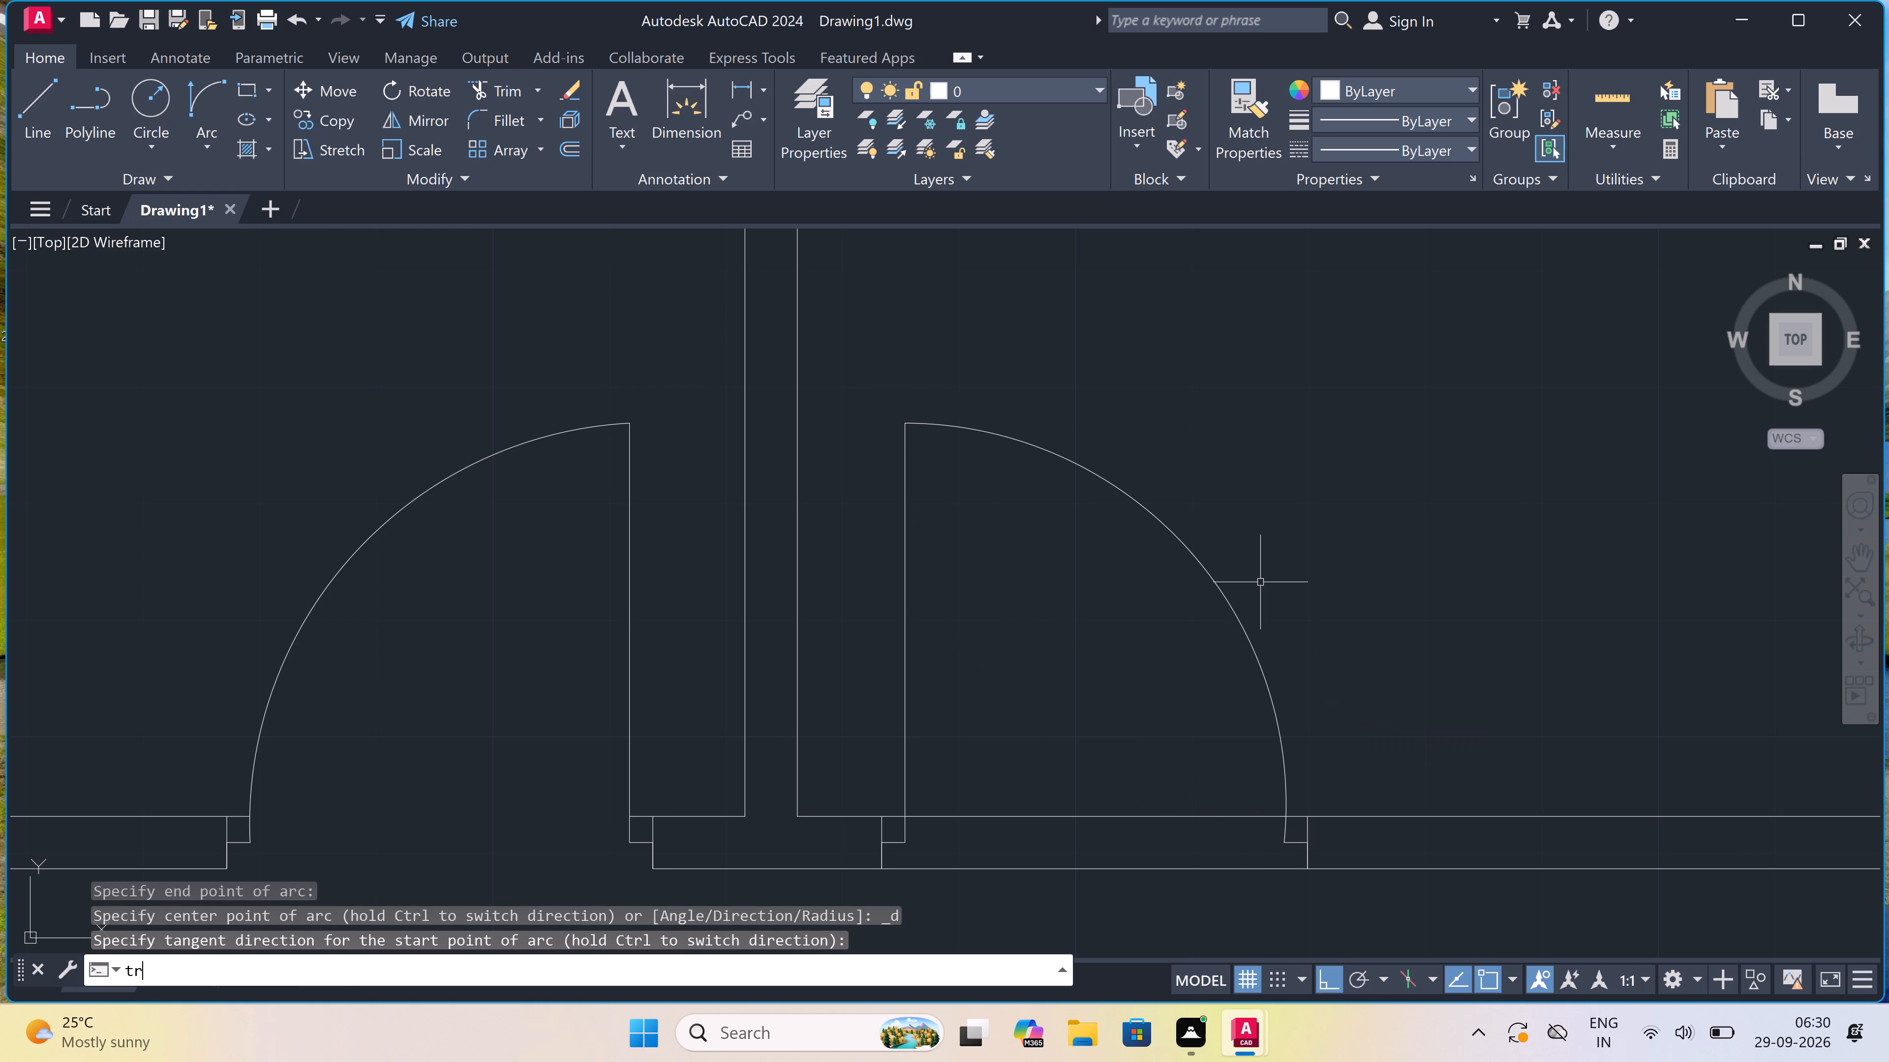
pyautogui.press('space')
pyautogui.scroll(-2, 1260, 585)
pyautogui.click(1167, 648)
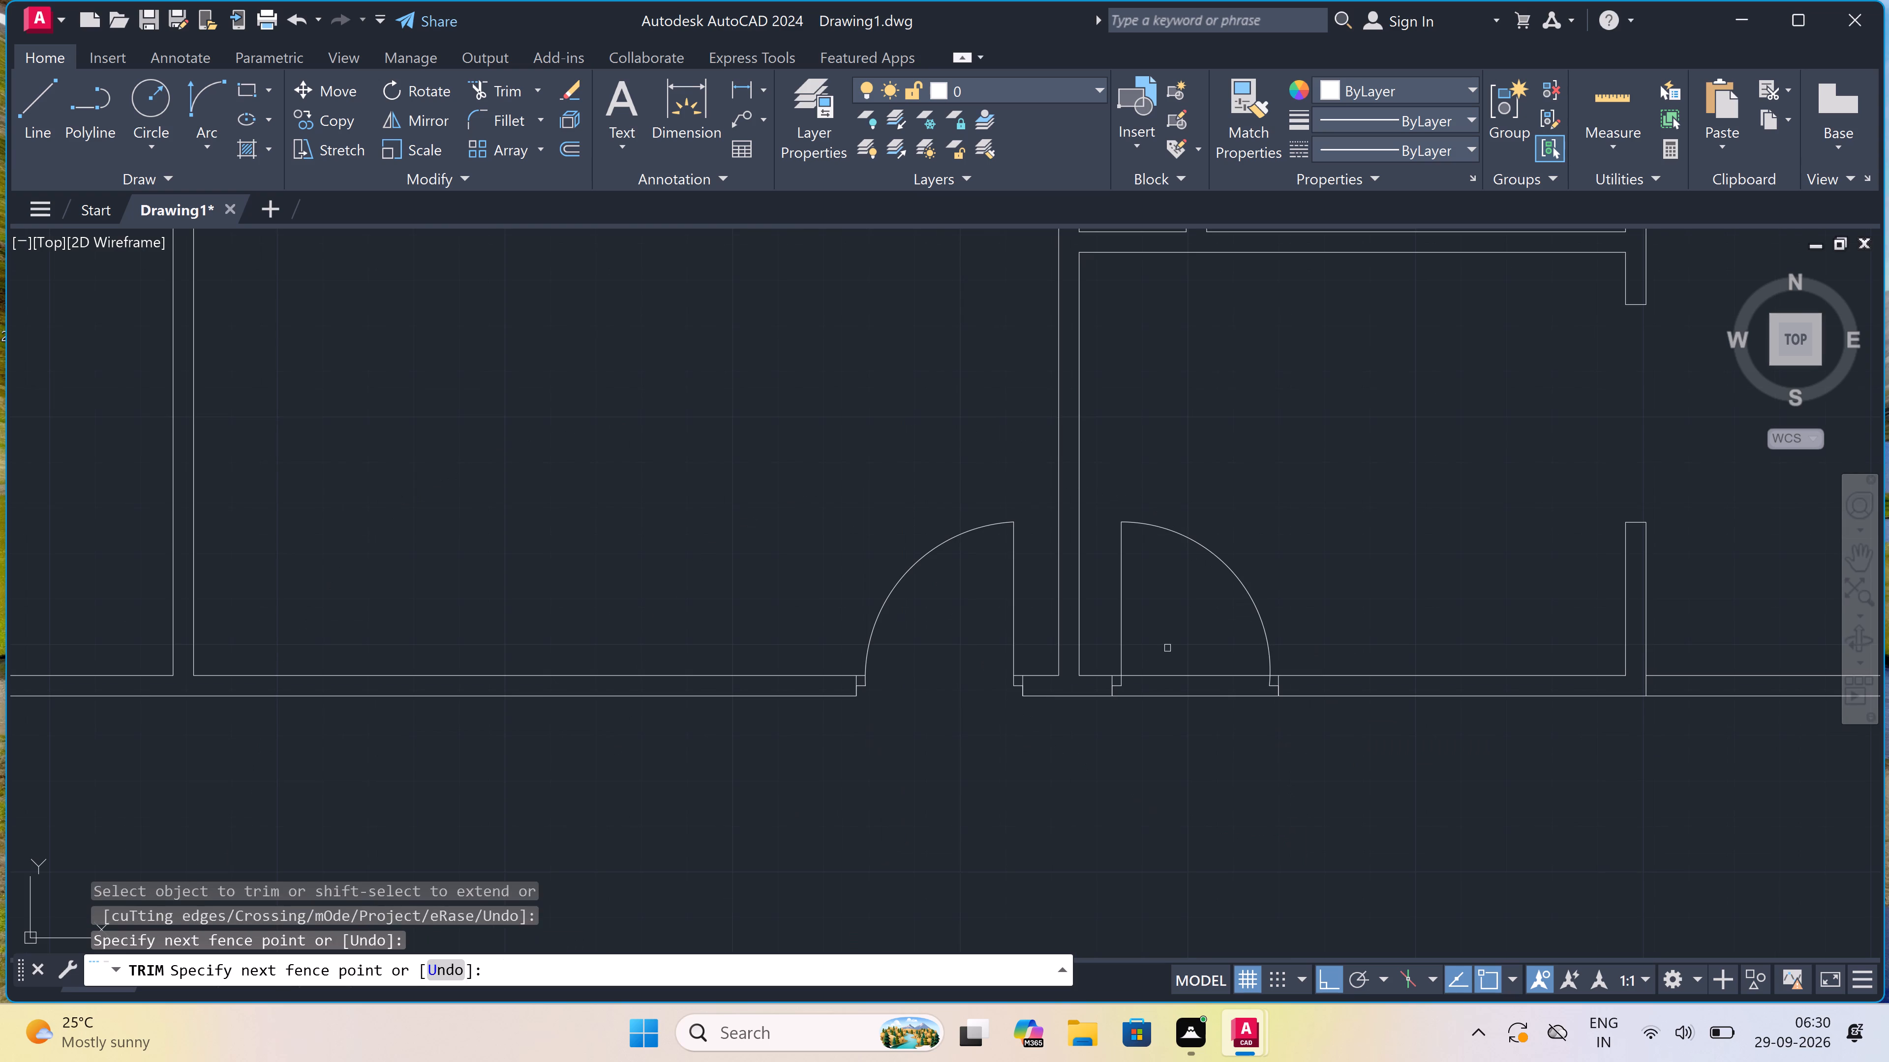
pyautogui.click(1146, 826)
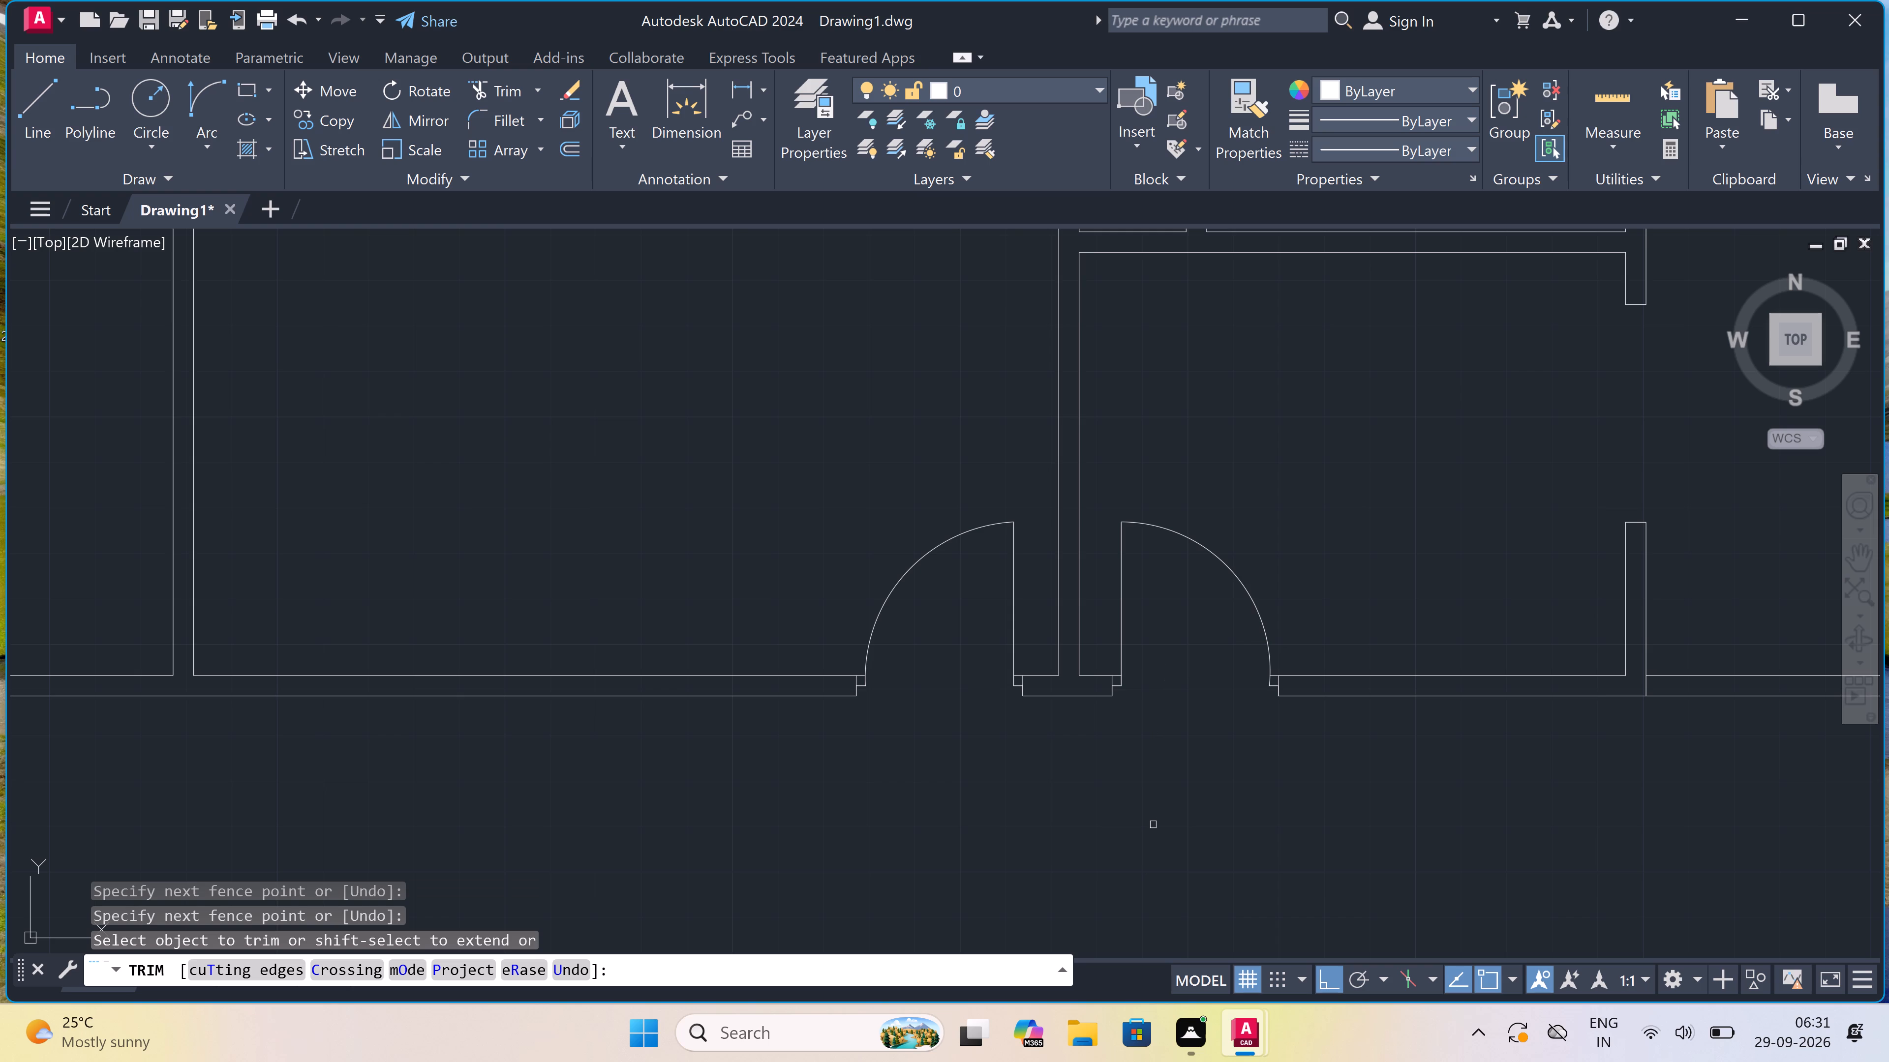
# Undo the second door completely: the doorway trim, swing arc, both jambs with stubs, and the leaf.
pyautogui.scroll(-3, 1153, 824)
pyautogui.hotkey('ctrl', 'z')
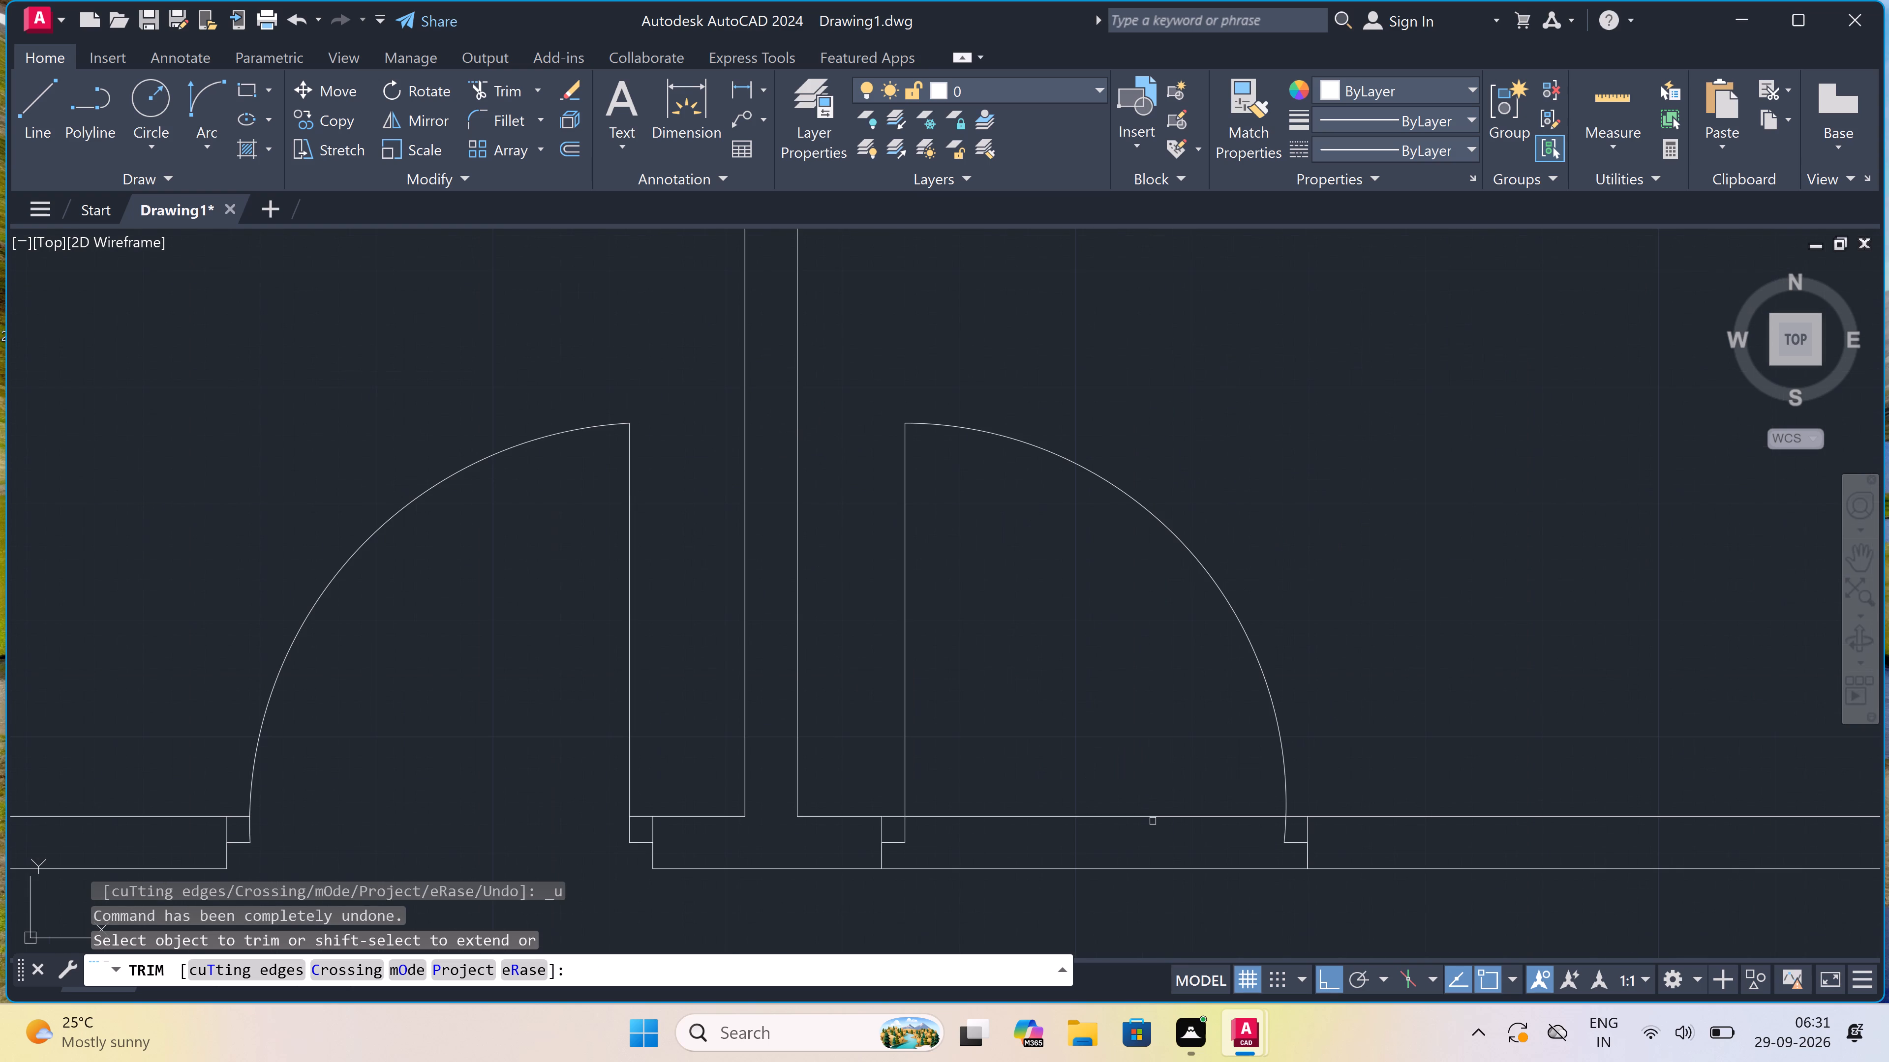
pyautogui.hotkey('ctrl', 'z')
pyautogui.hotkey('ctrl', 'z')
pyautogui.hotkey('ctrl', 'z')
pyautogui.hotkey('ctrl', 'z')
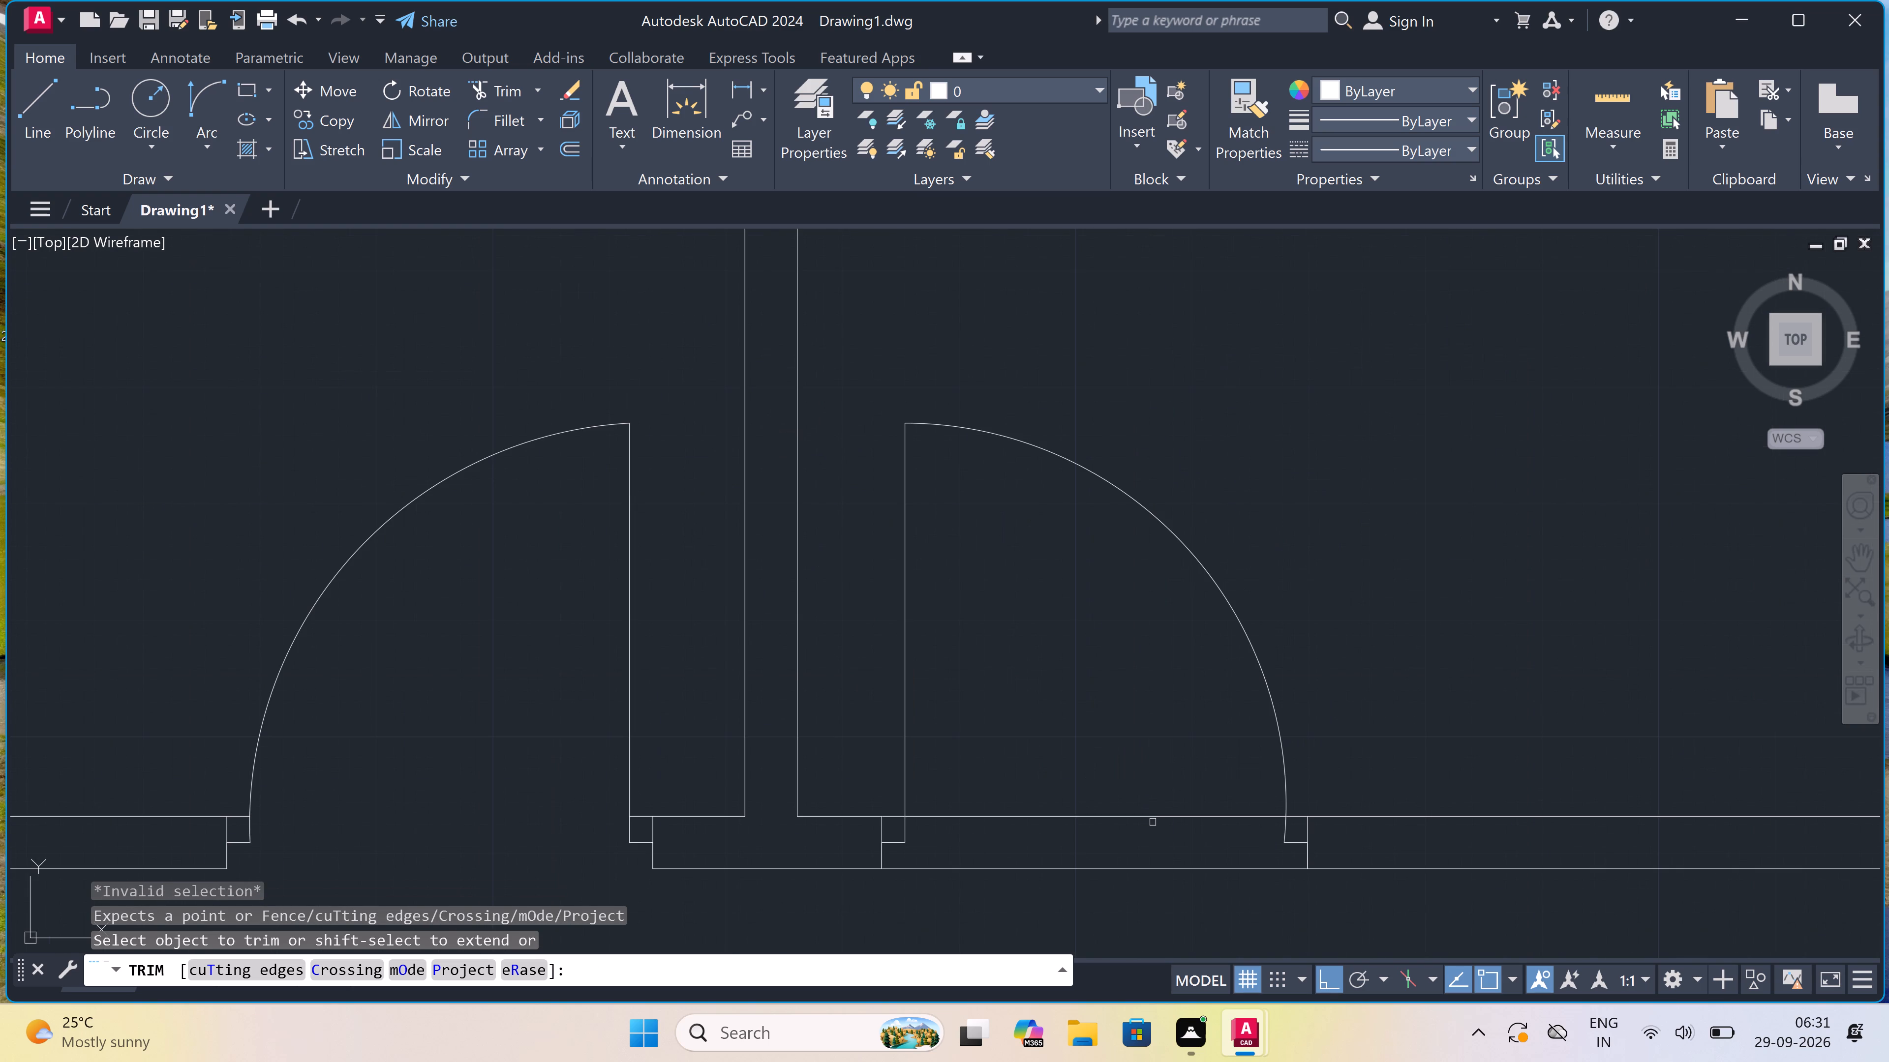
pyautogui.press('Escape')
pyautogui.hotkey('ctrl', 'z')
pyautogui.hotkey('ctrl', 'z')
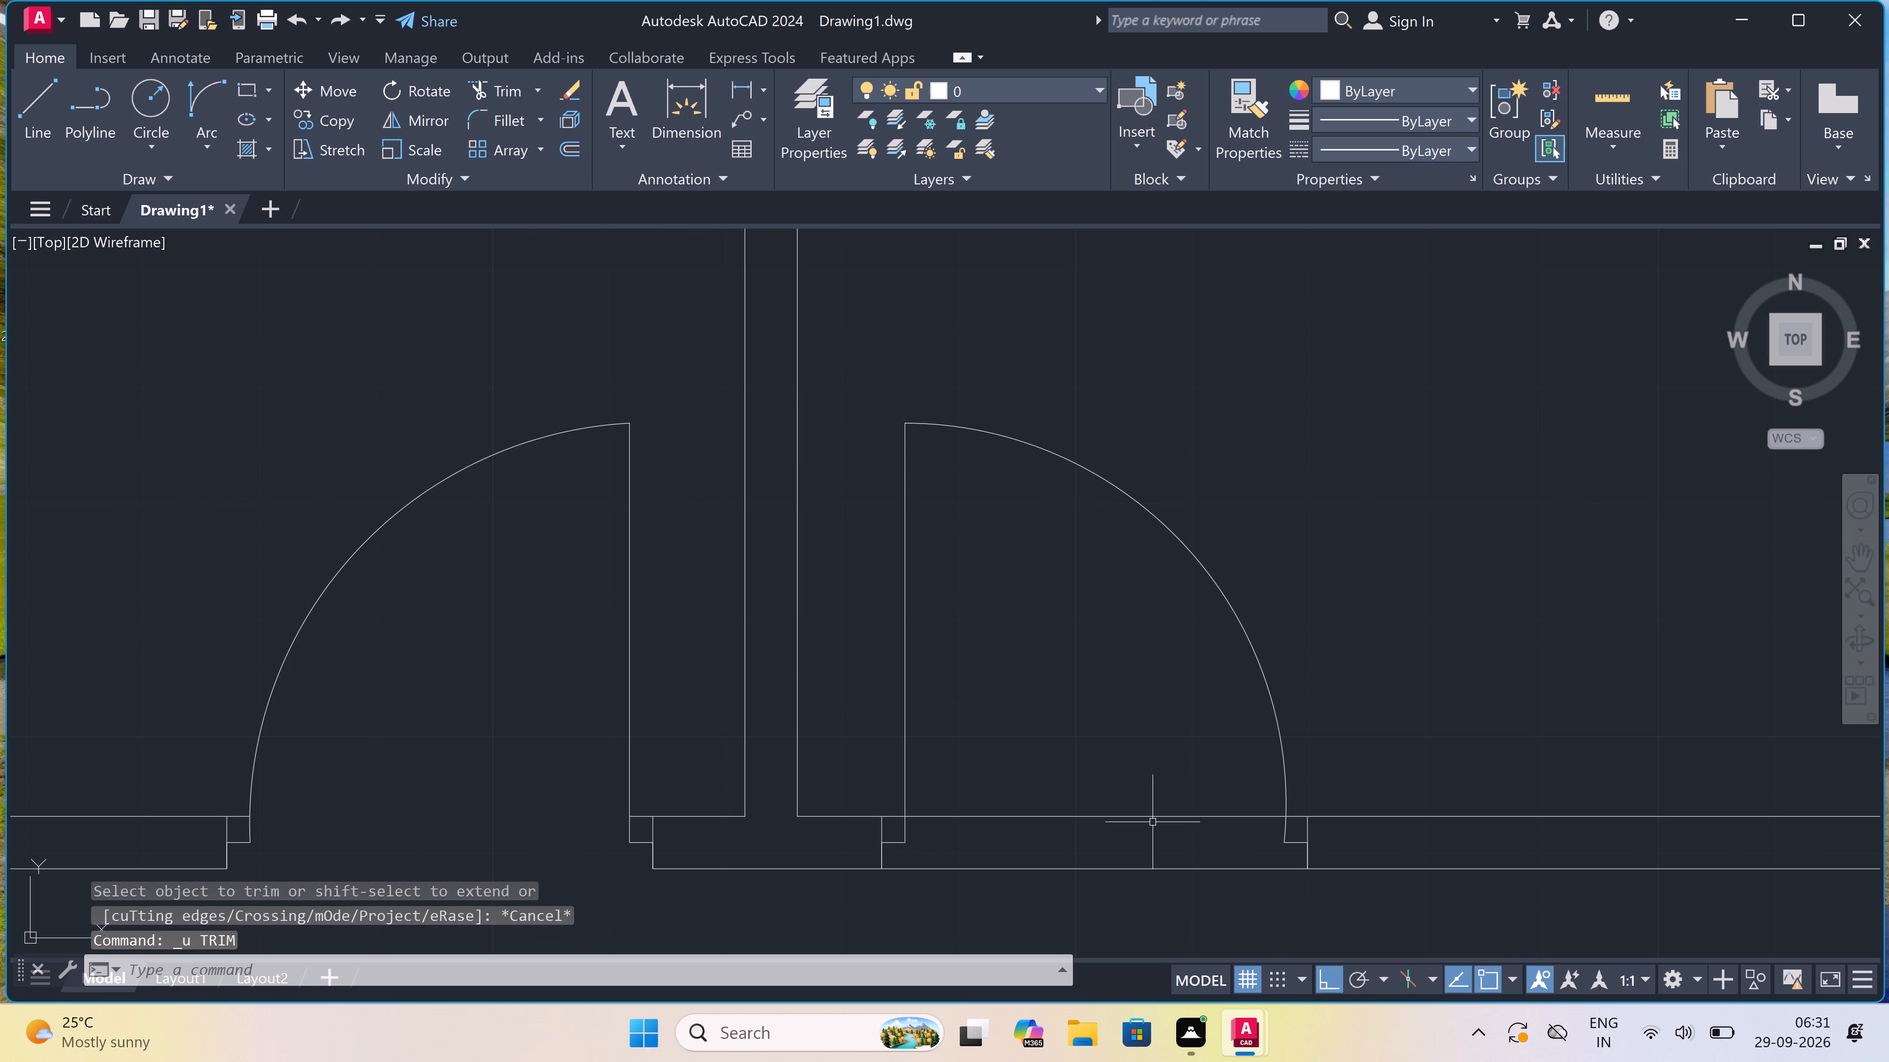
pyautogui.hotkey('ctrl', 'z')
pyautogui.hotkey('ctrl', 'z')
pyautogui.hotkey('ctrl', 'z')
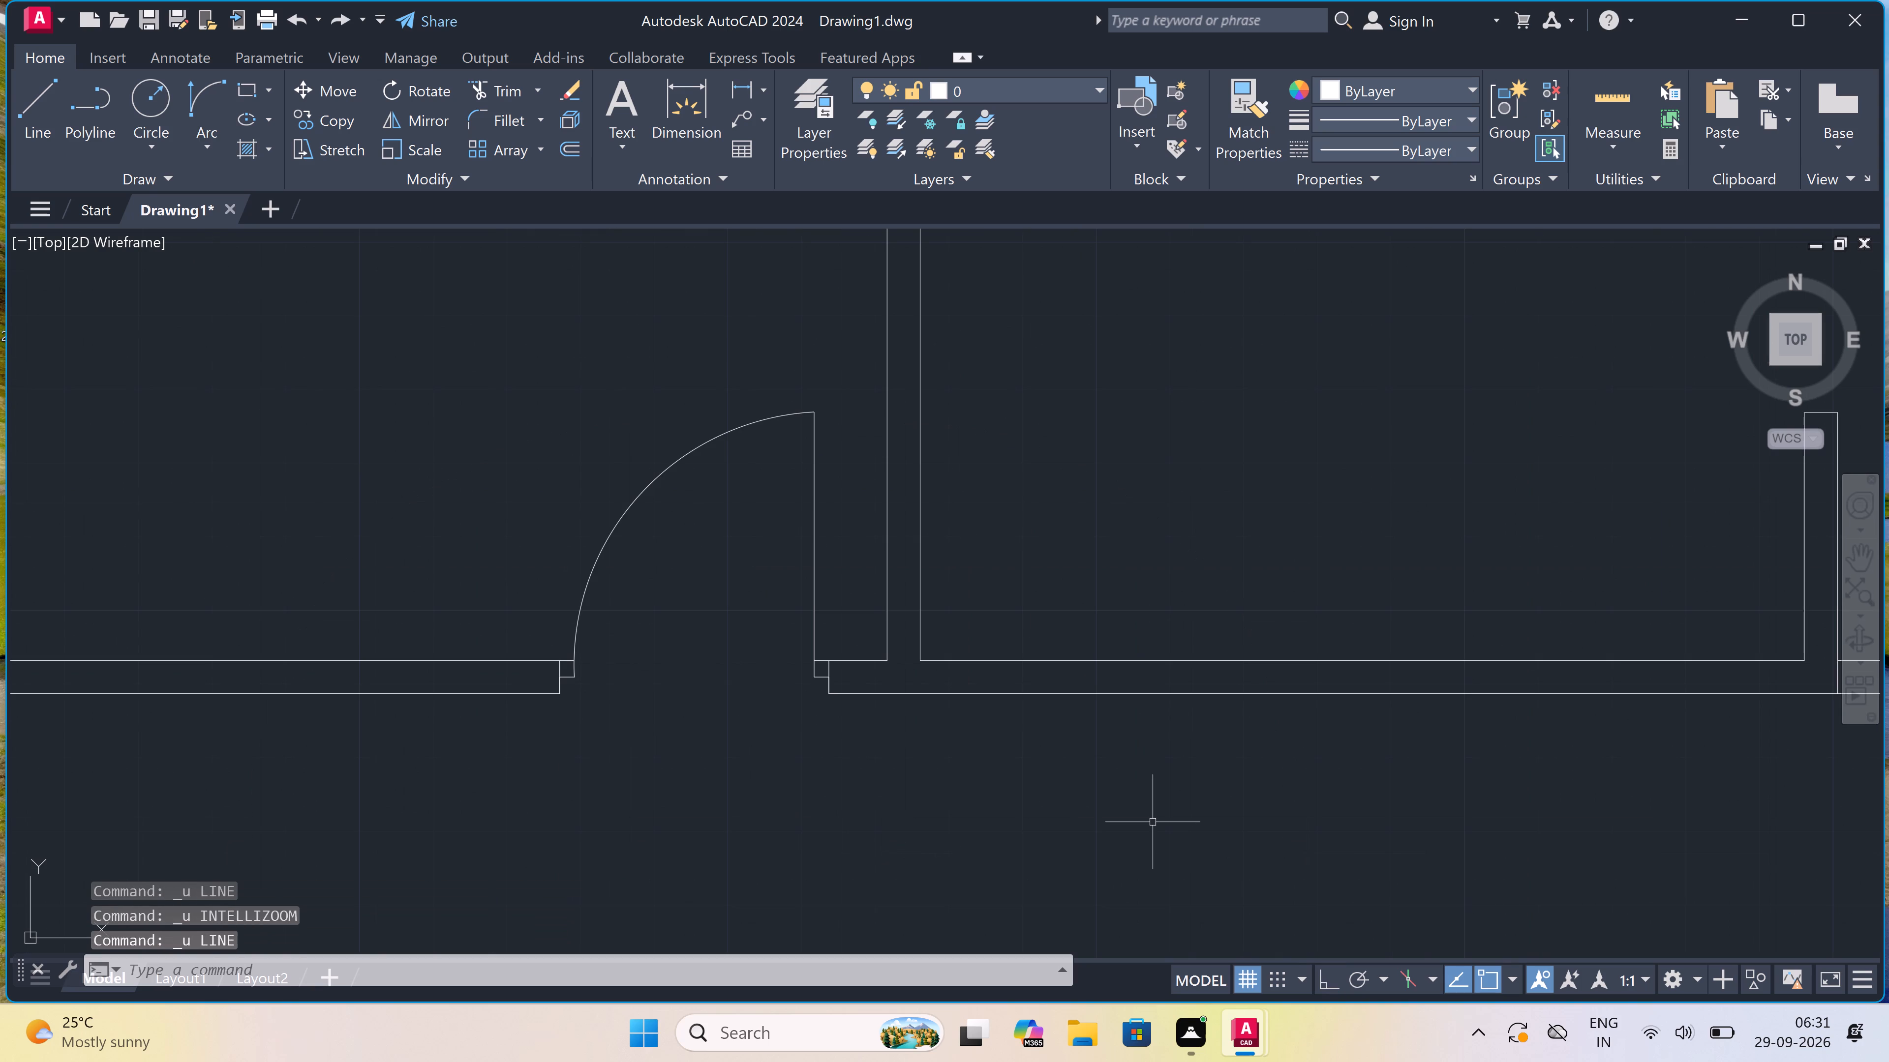
# With Ortho on, draw a room's inner outline from the lower horizontal wall's east corner: 5'3" left, 6'3" down, and right to the outer wall.
pyautogui.scroll(-3, 1117, 811)
pyautogui.scroll(-2, 1001, 638)
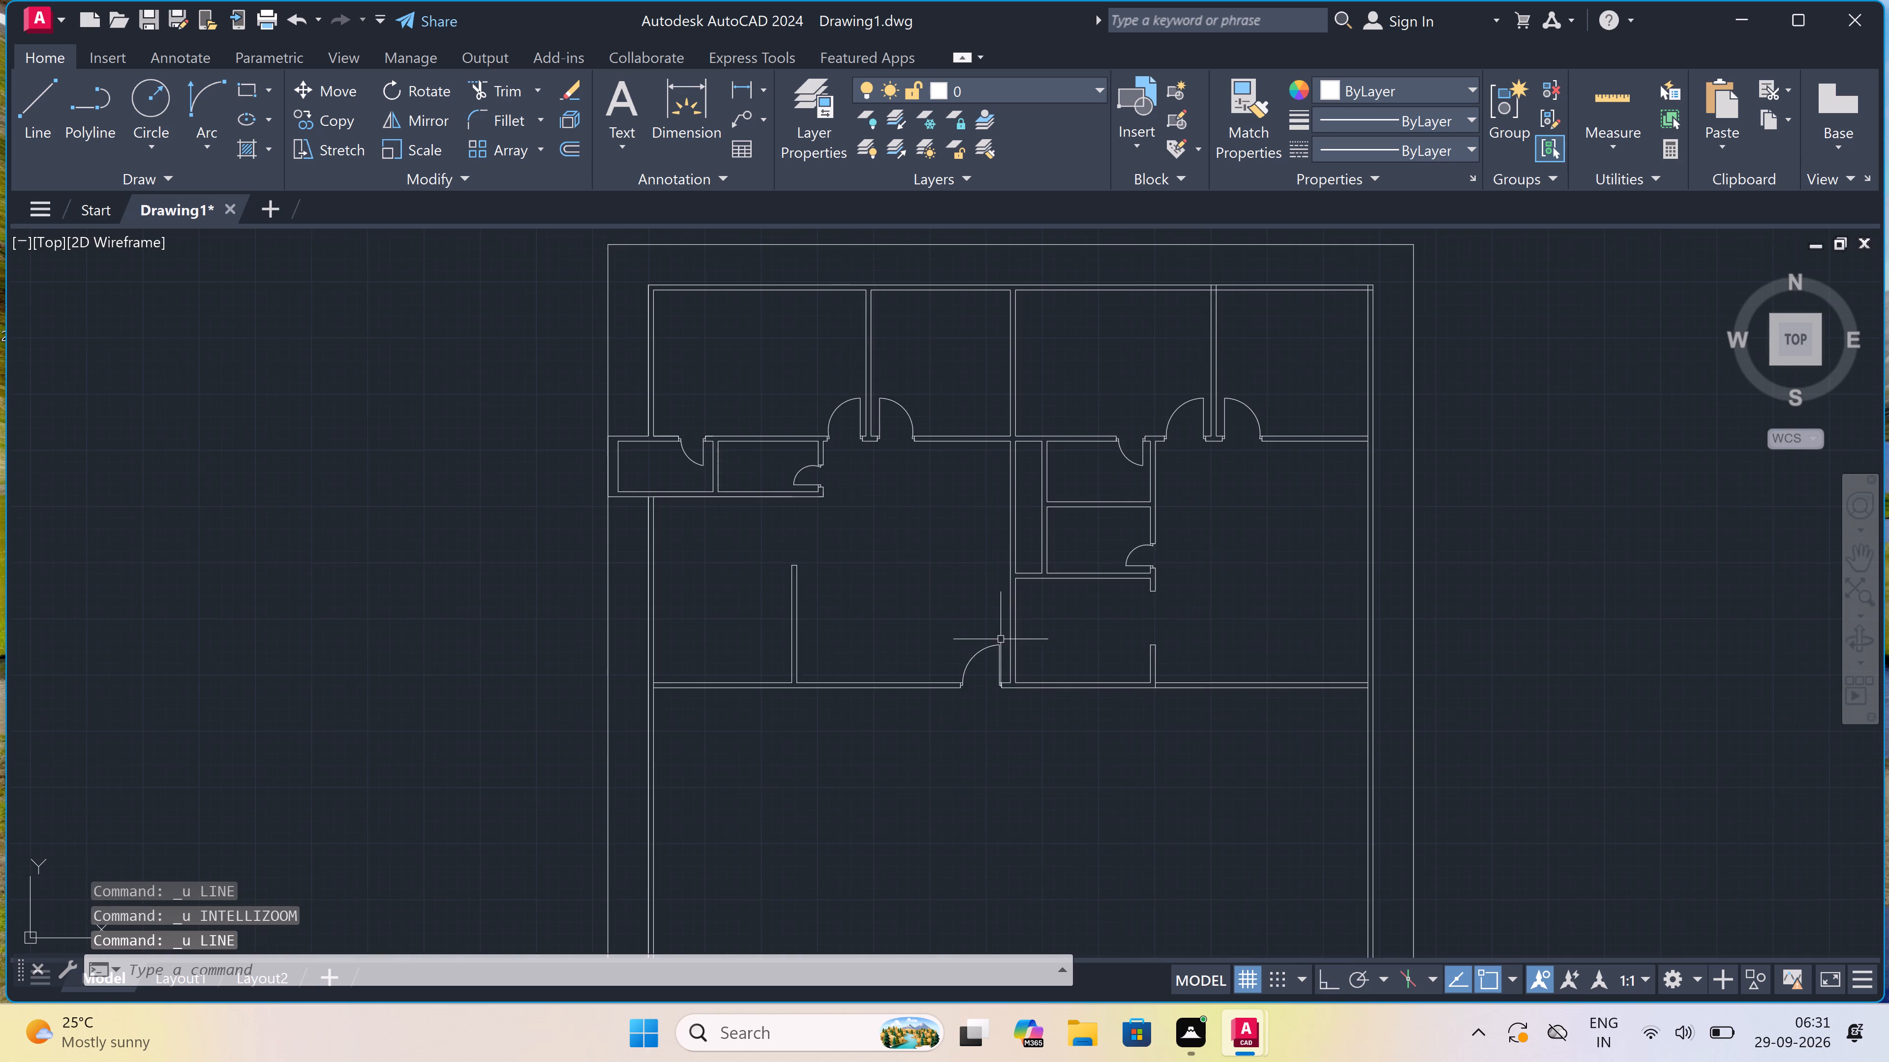
pyautogui.scroll(-1, 1001, 639)
pyautogui.scroll(3, 1148, 653)
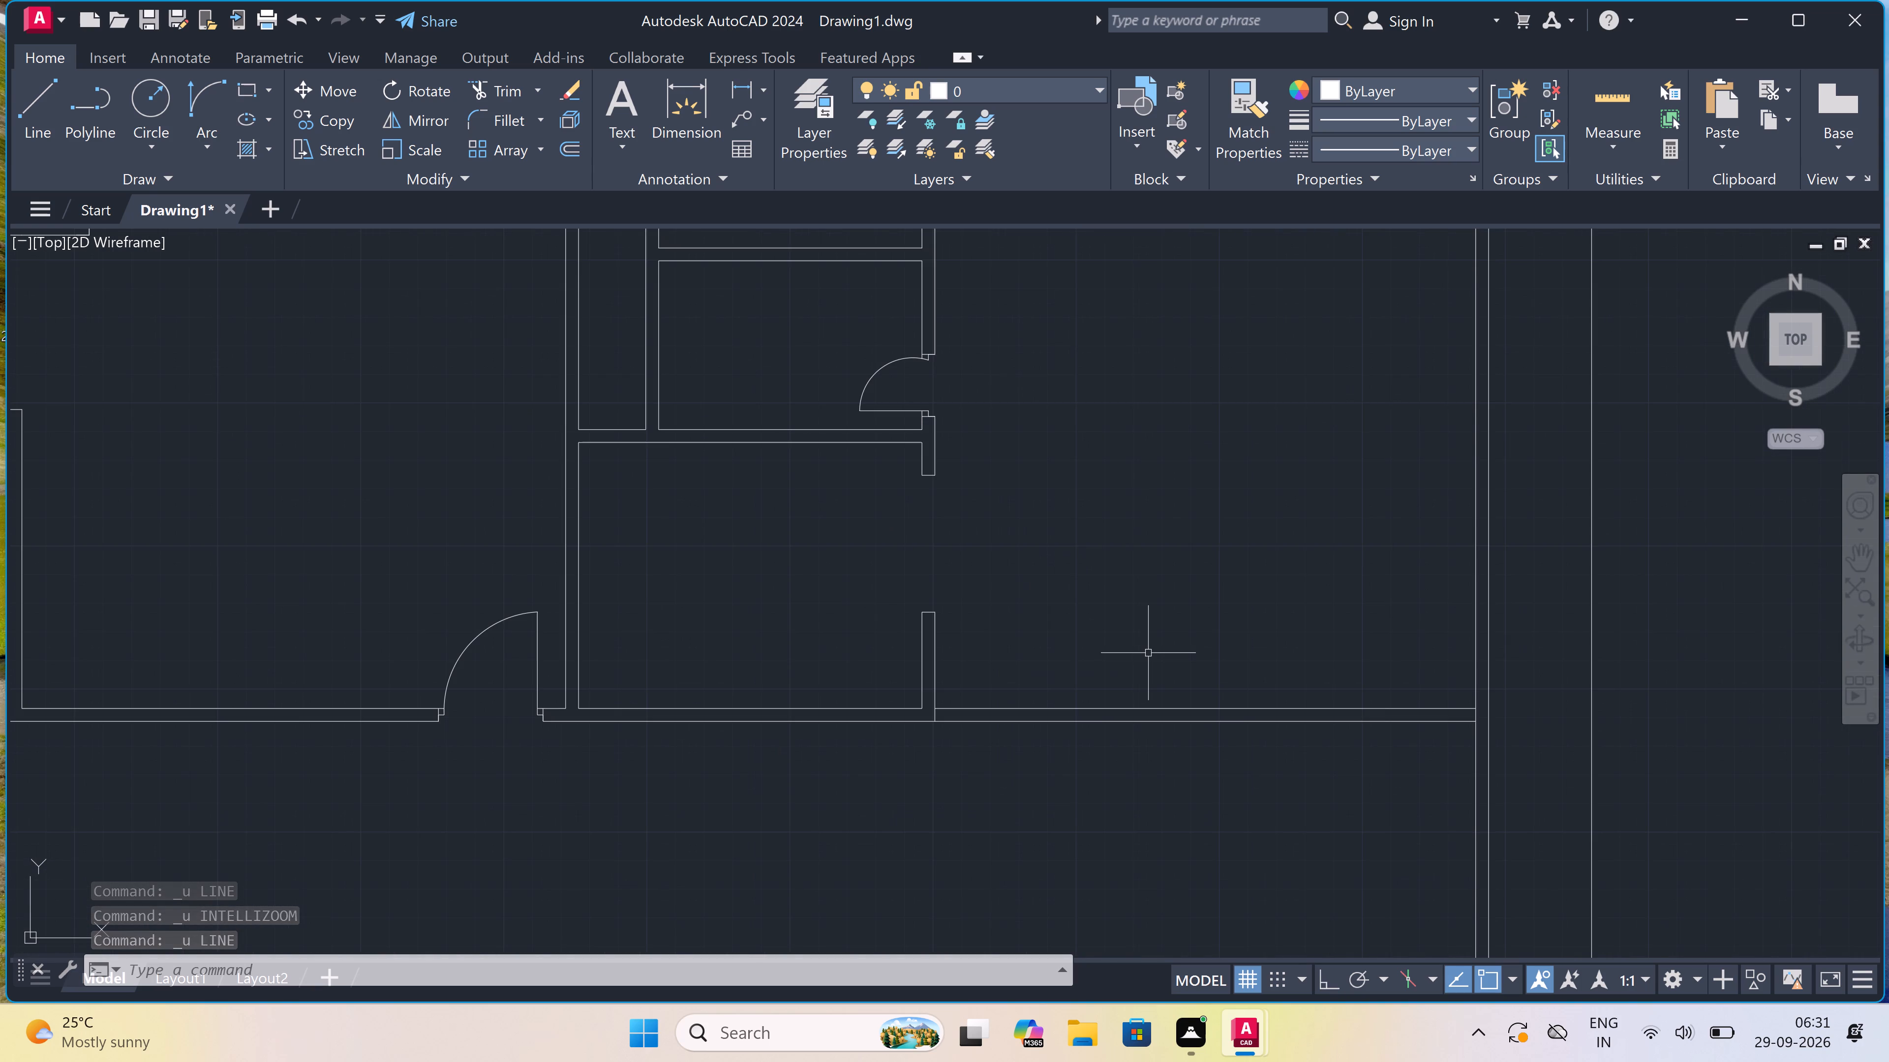
pyautogui.scroll(1, 1148, 653)
pyautogui.write('l')
pyautogui.press('space')
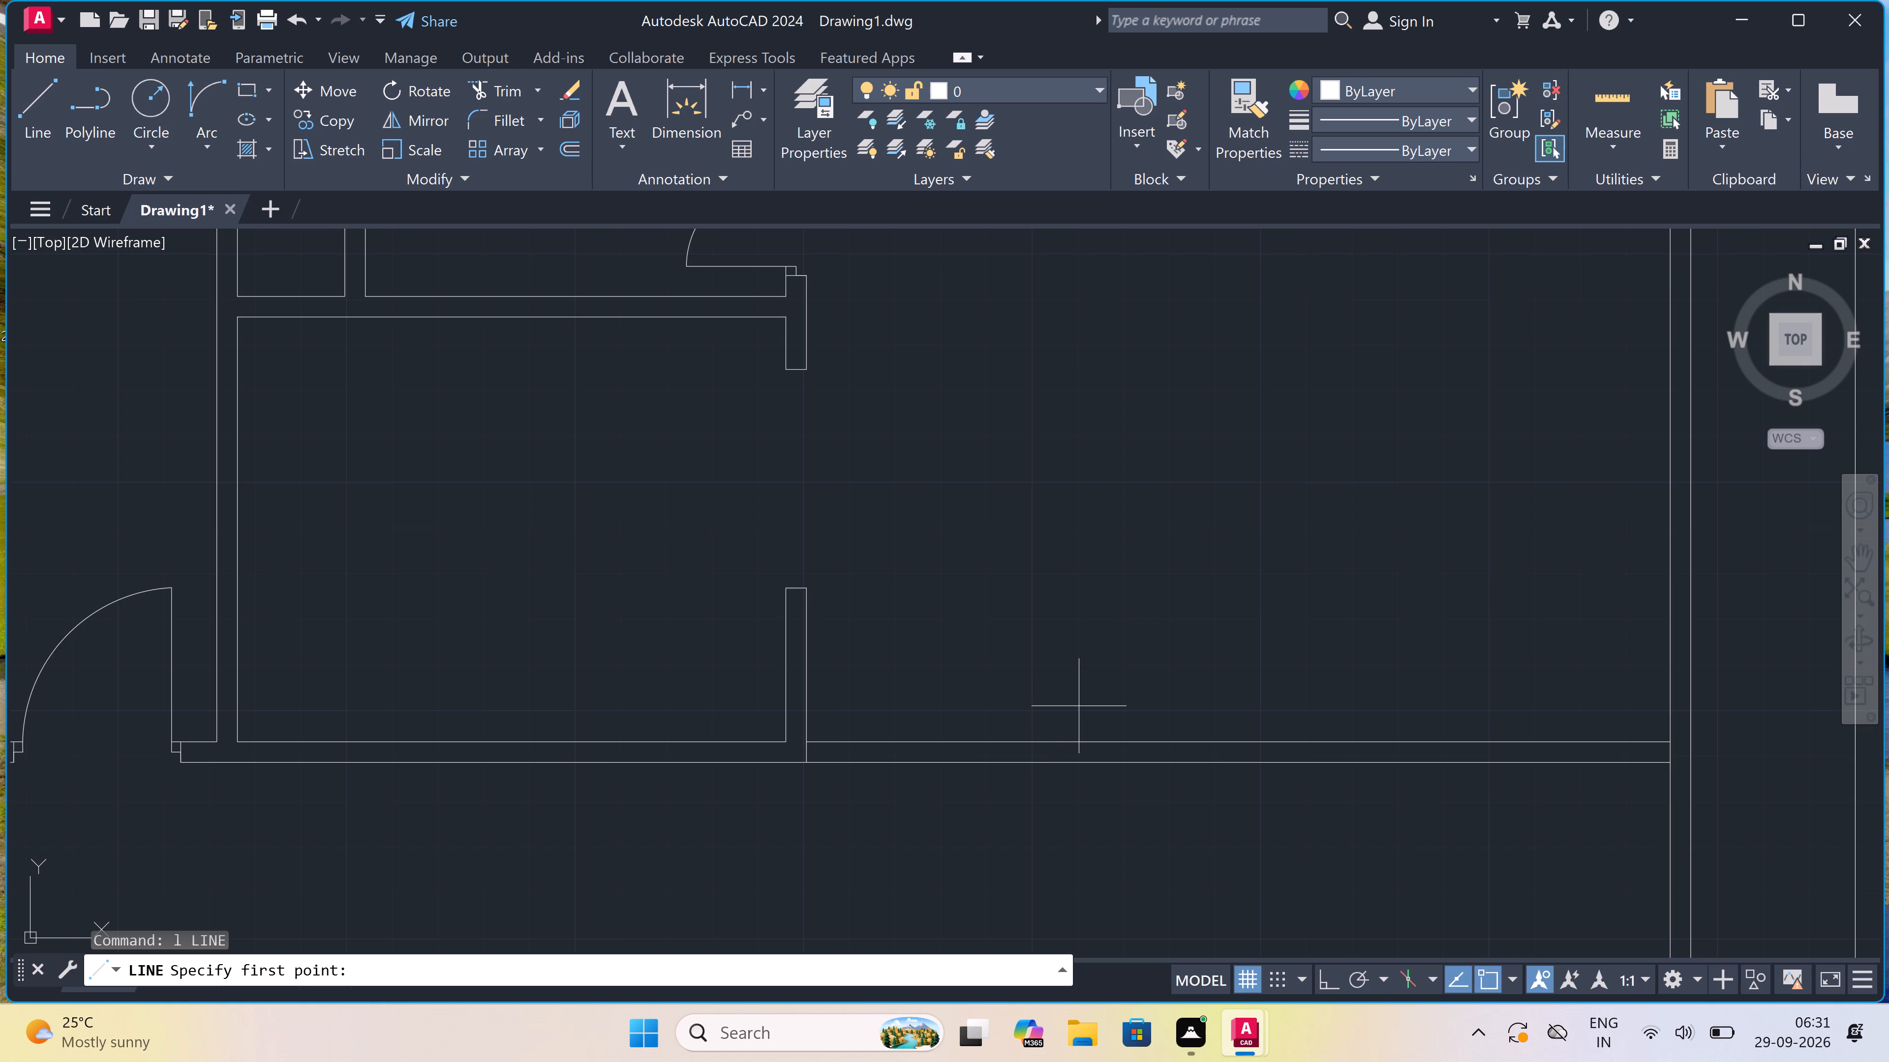
pyautogui.scroll(-2, 1081, 707)
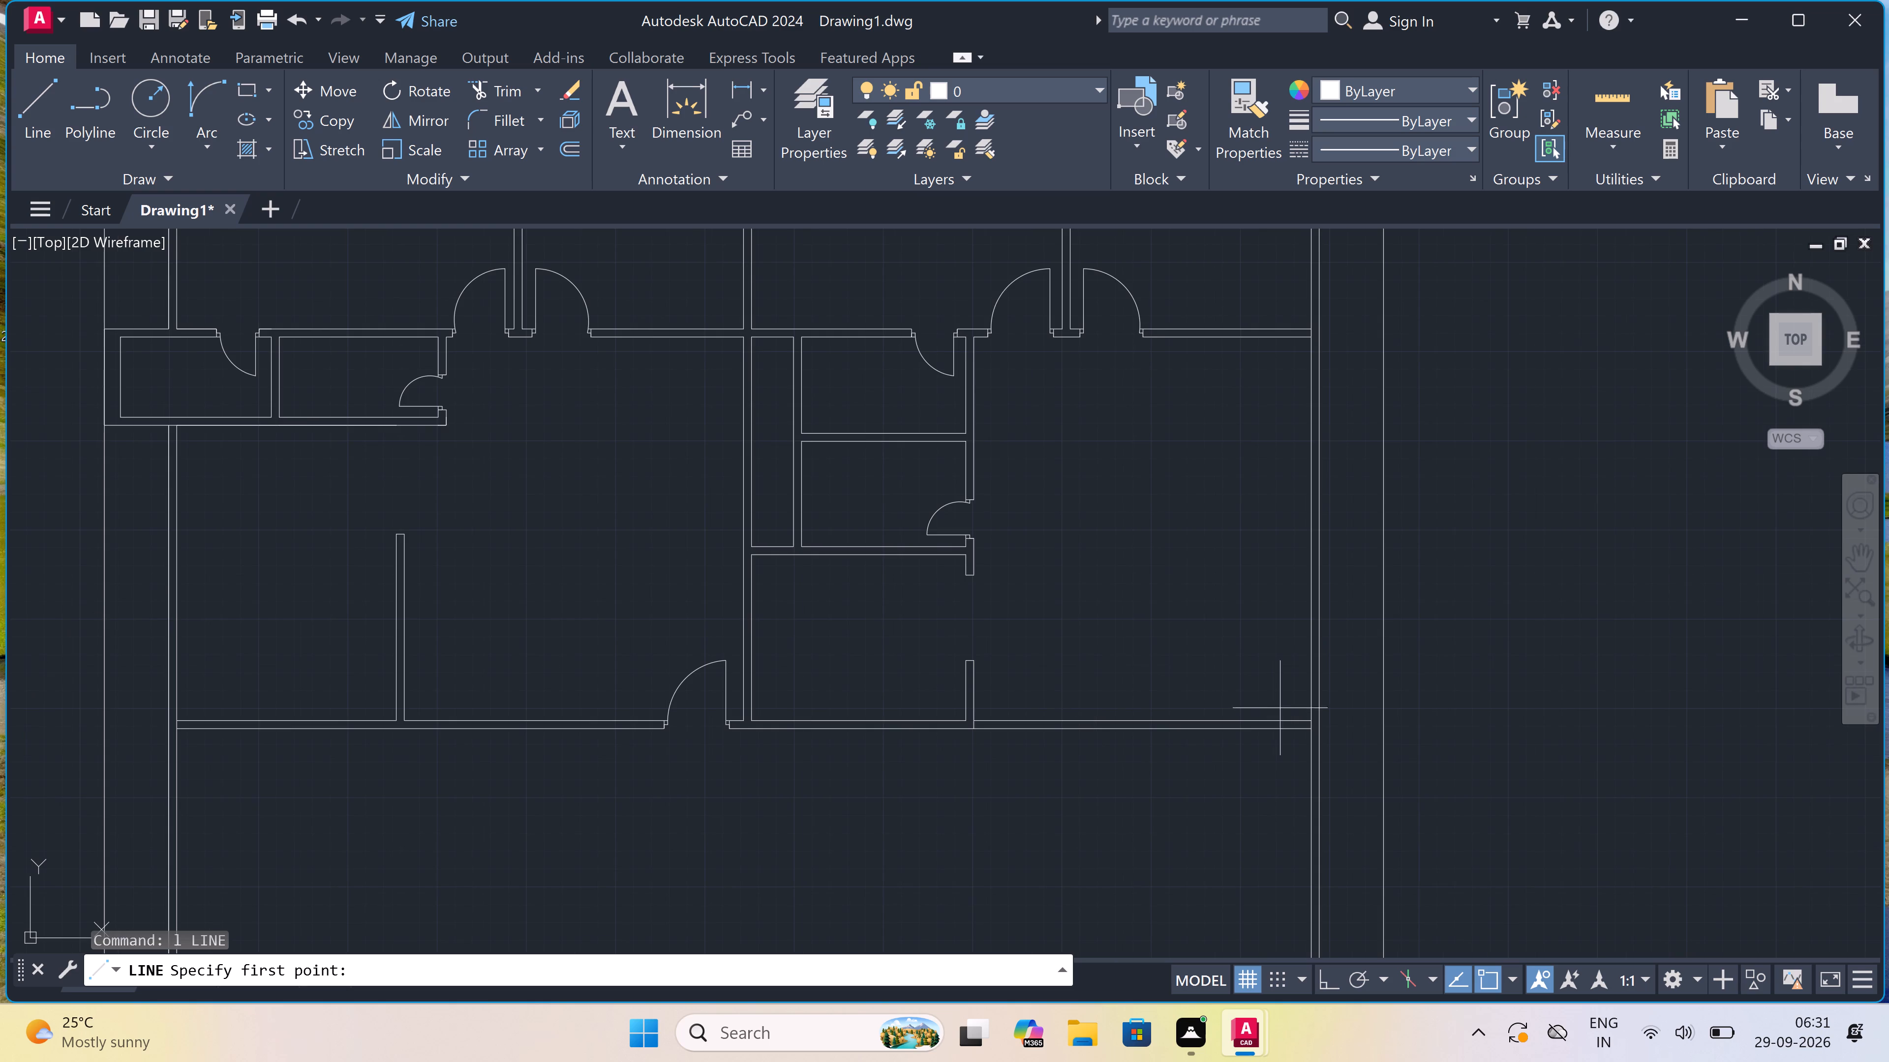
pyautogui.scroll(2, 1308, 728)
pyautogui.click(1313, 727)
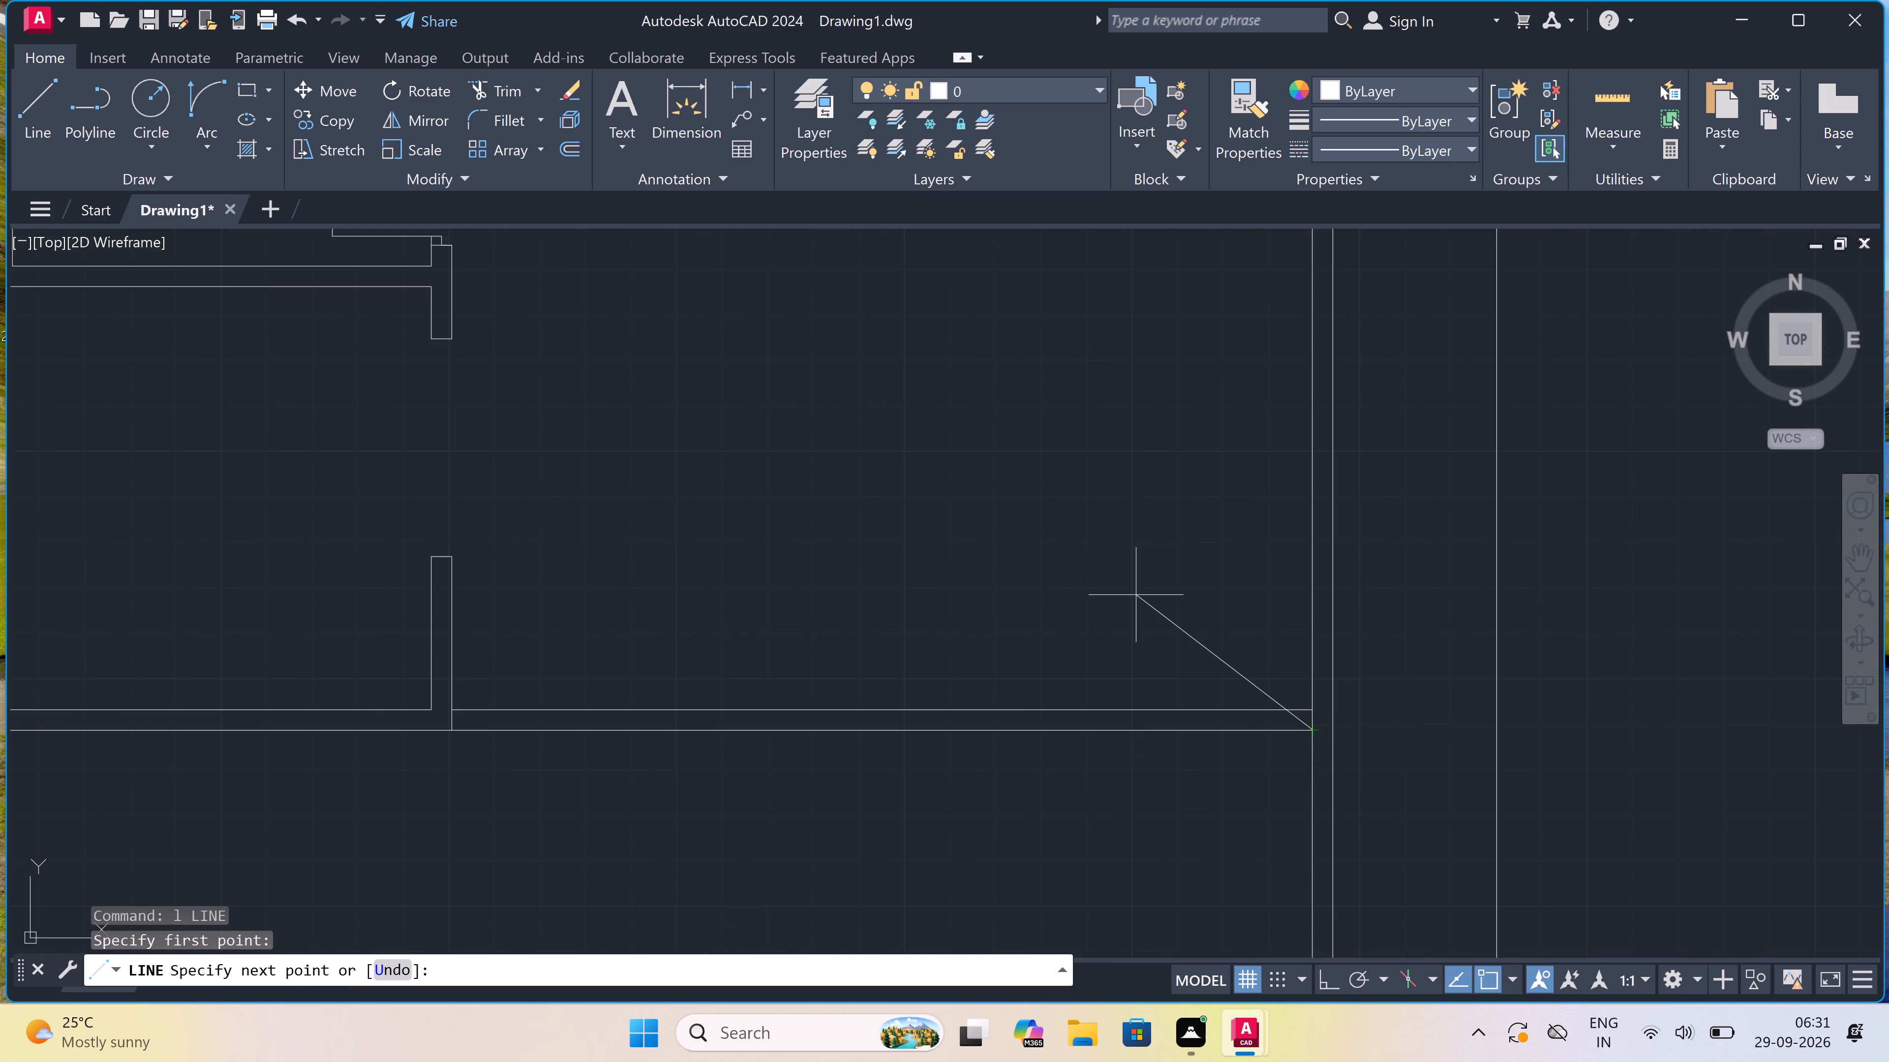
pyautogui.press('F8')
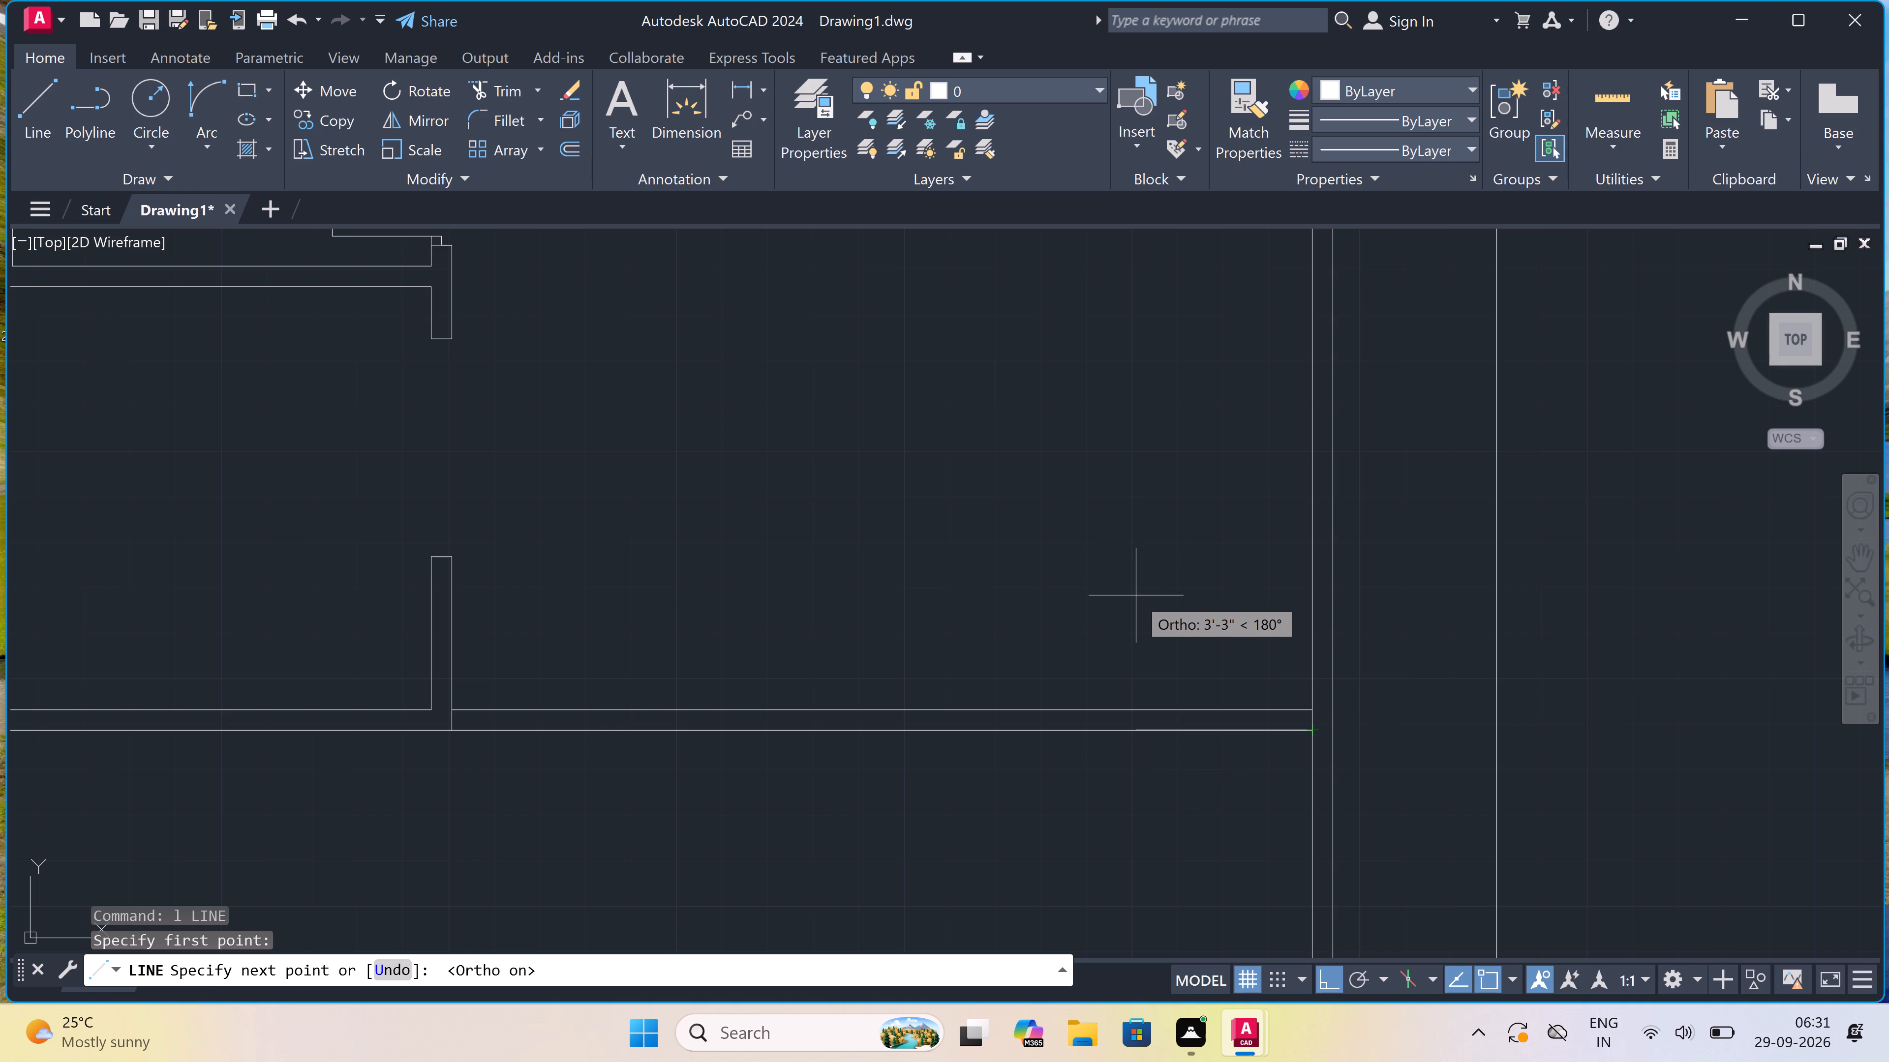
pyautogui.write("5'")
pyautogui.write('3"')
pyautogui.press('space')
pyautogui.scroll(-3, 1136, 595)
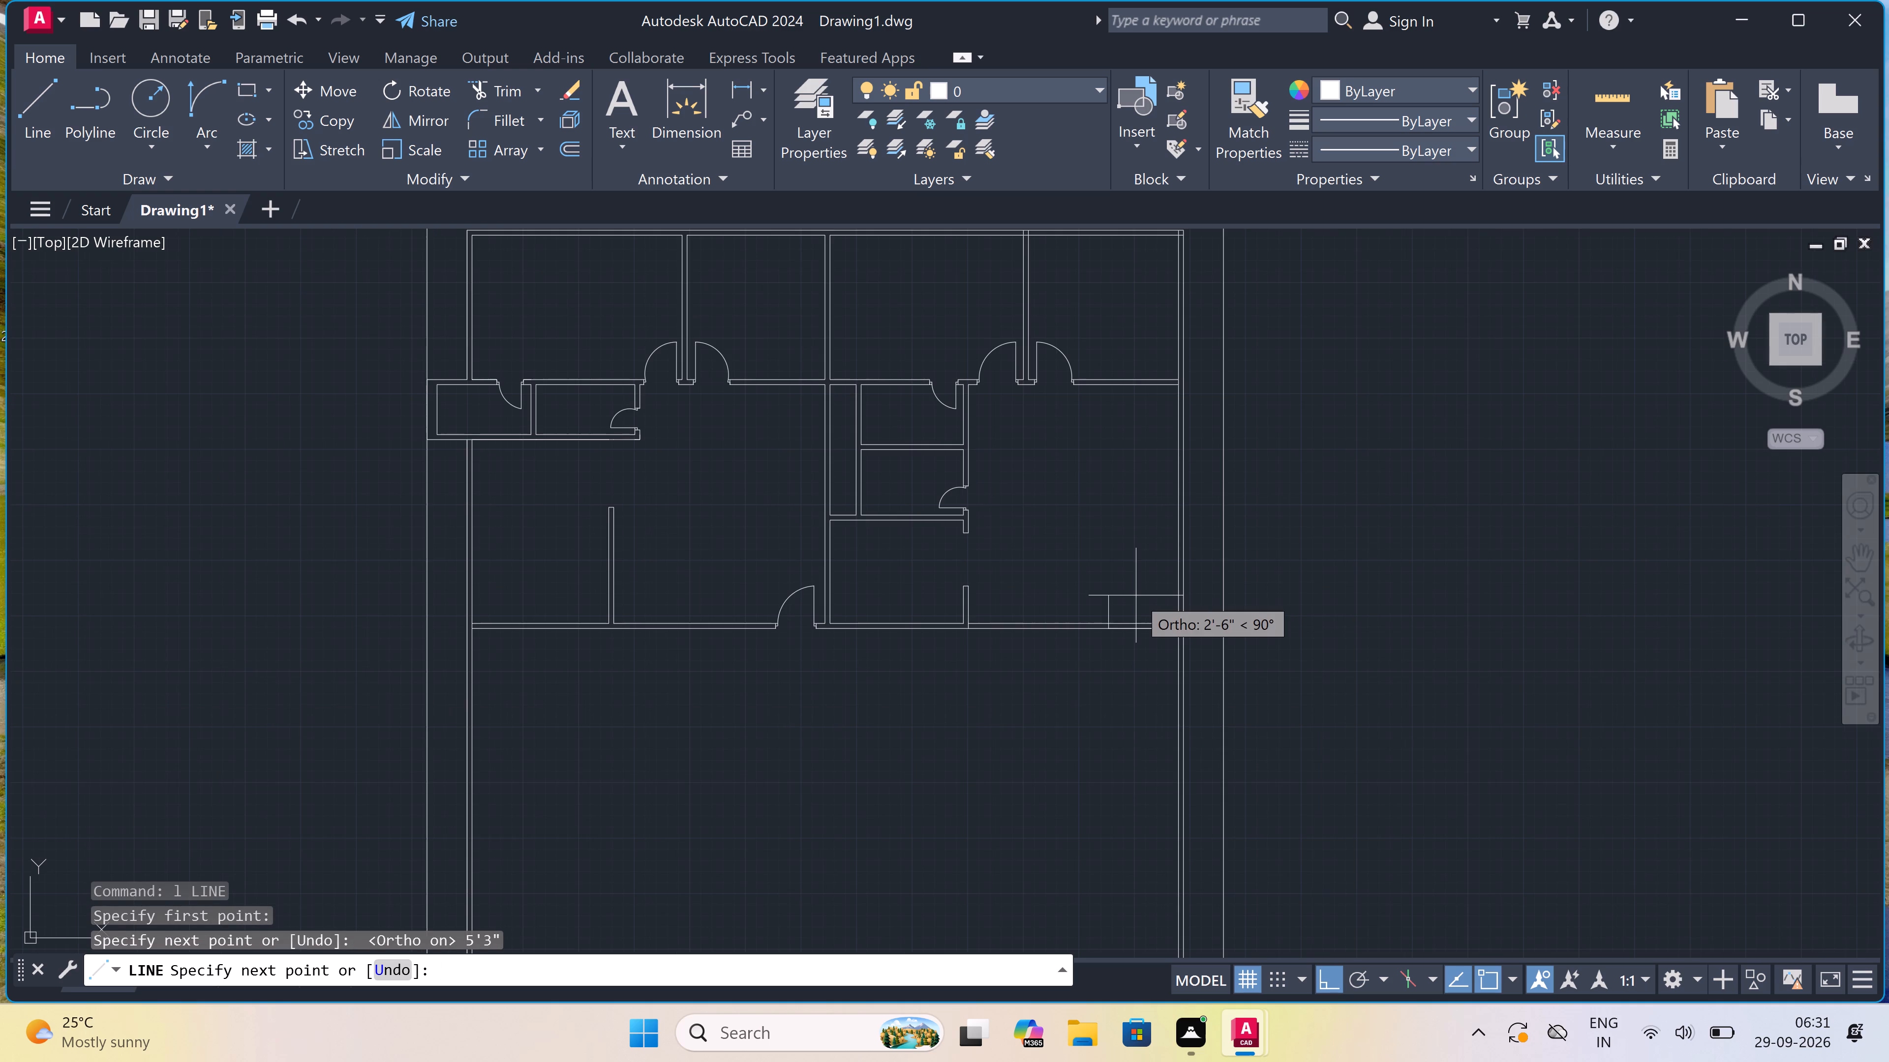
pyautogui.write("6'")
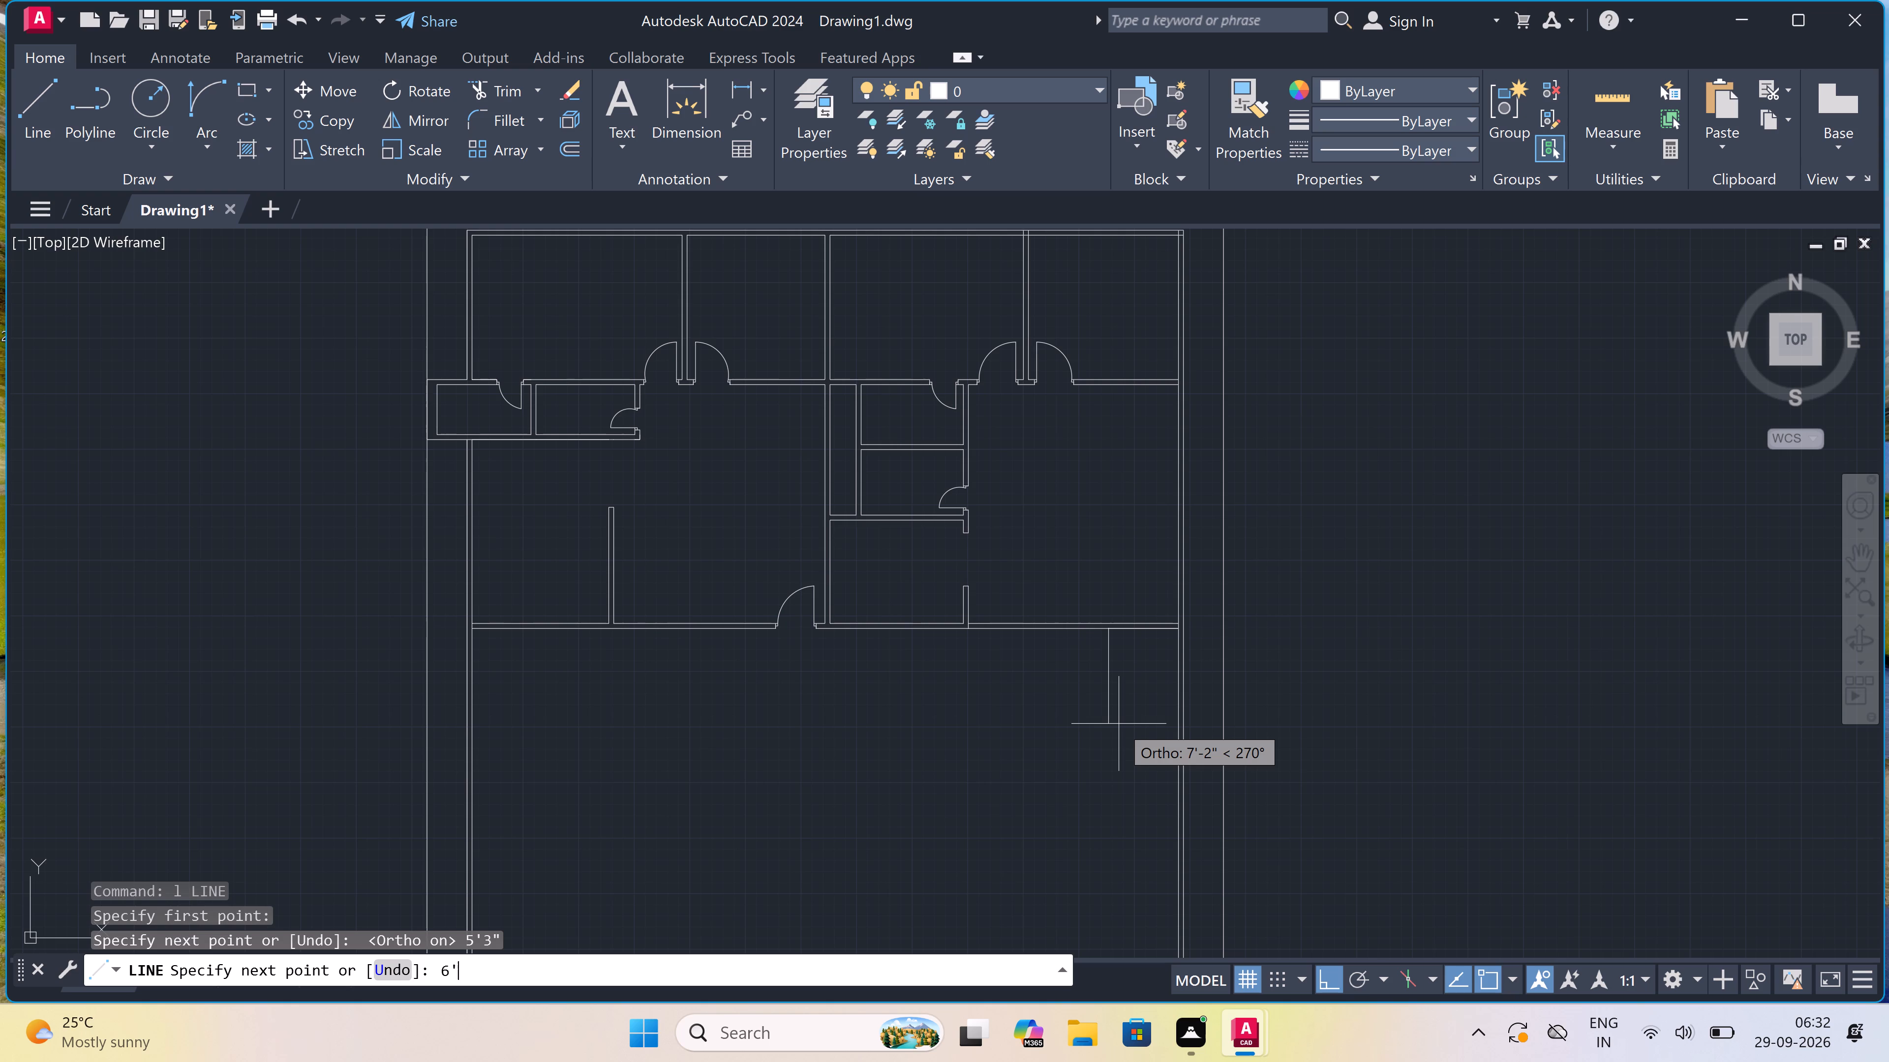
pyautogui.write('3"')
pyautogui.press('space')
pyautogui.scroll(3, 1120, 723)
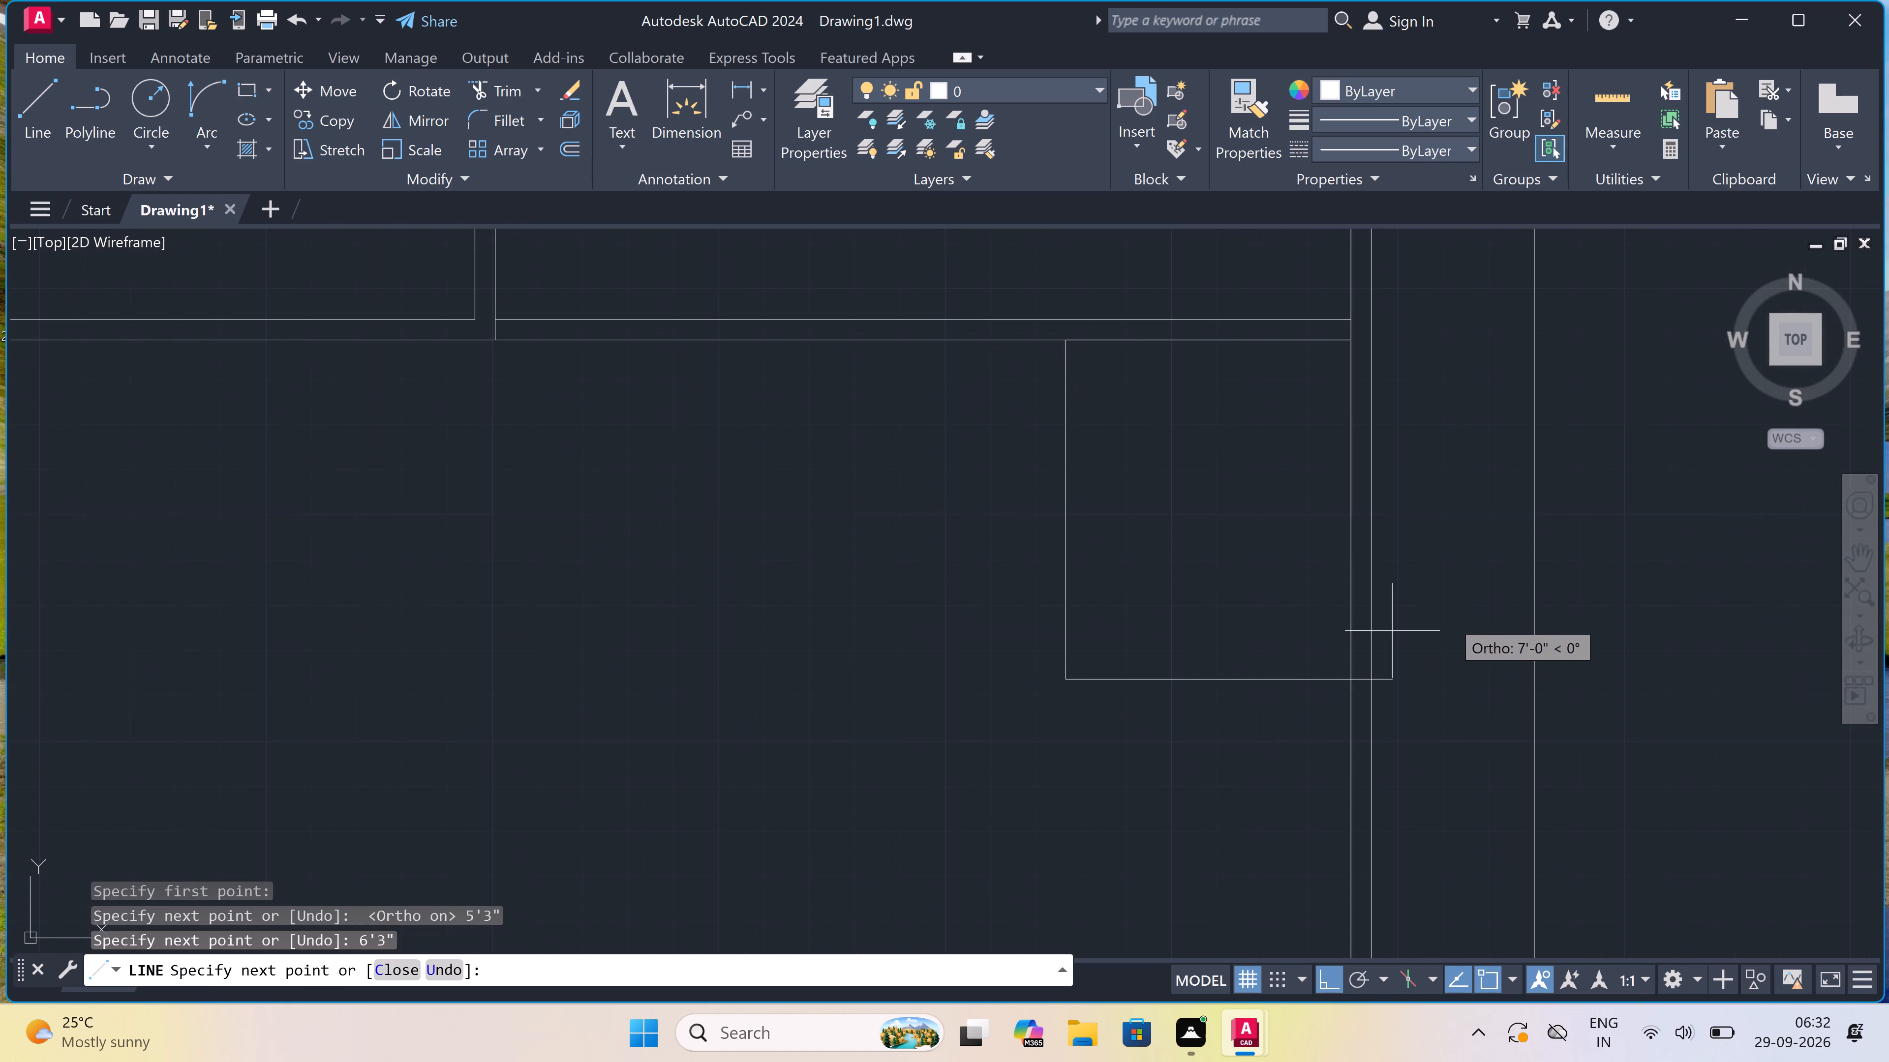
pyautogui.click(1356, 675)
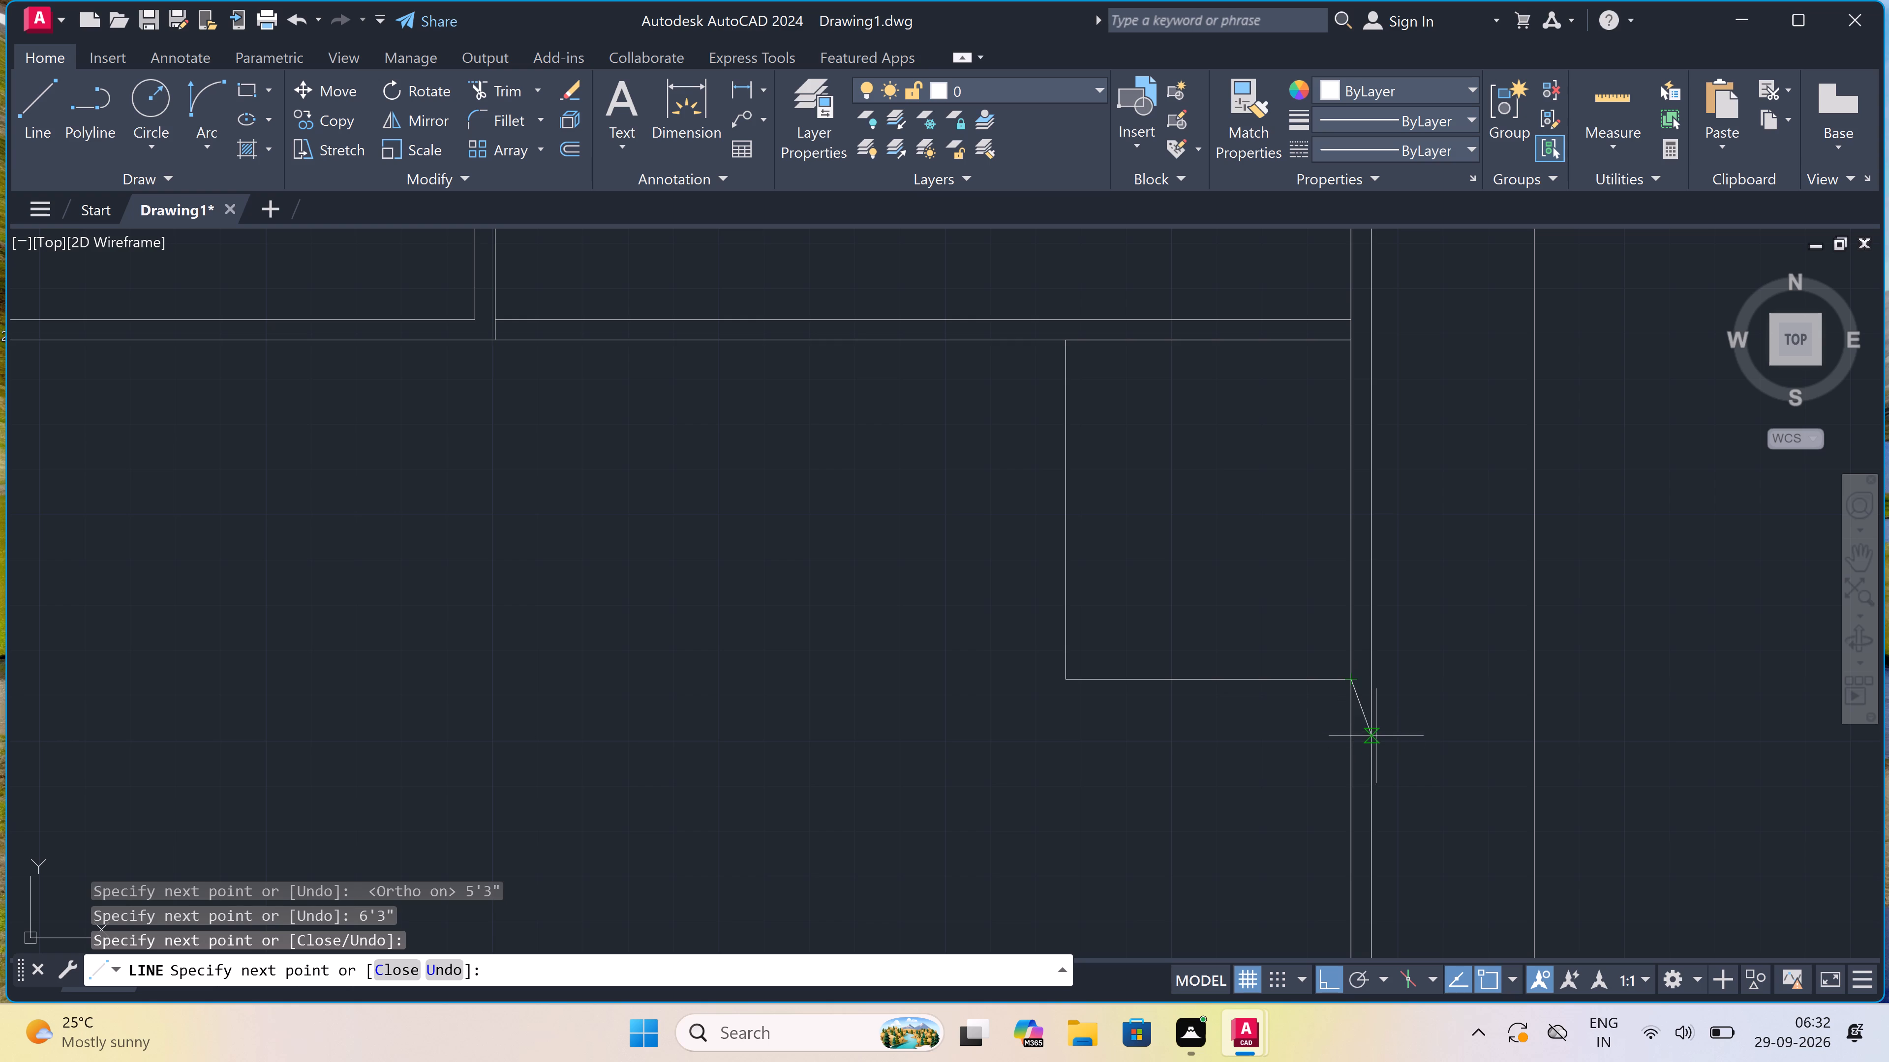
# Draw the new room's outer wall face 4.5" outside the inner outline, running along its bottom and up its left side to the horizontal wall.
pyautogui.scroll(1, 1349, 707)
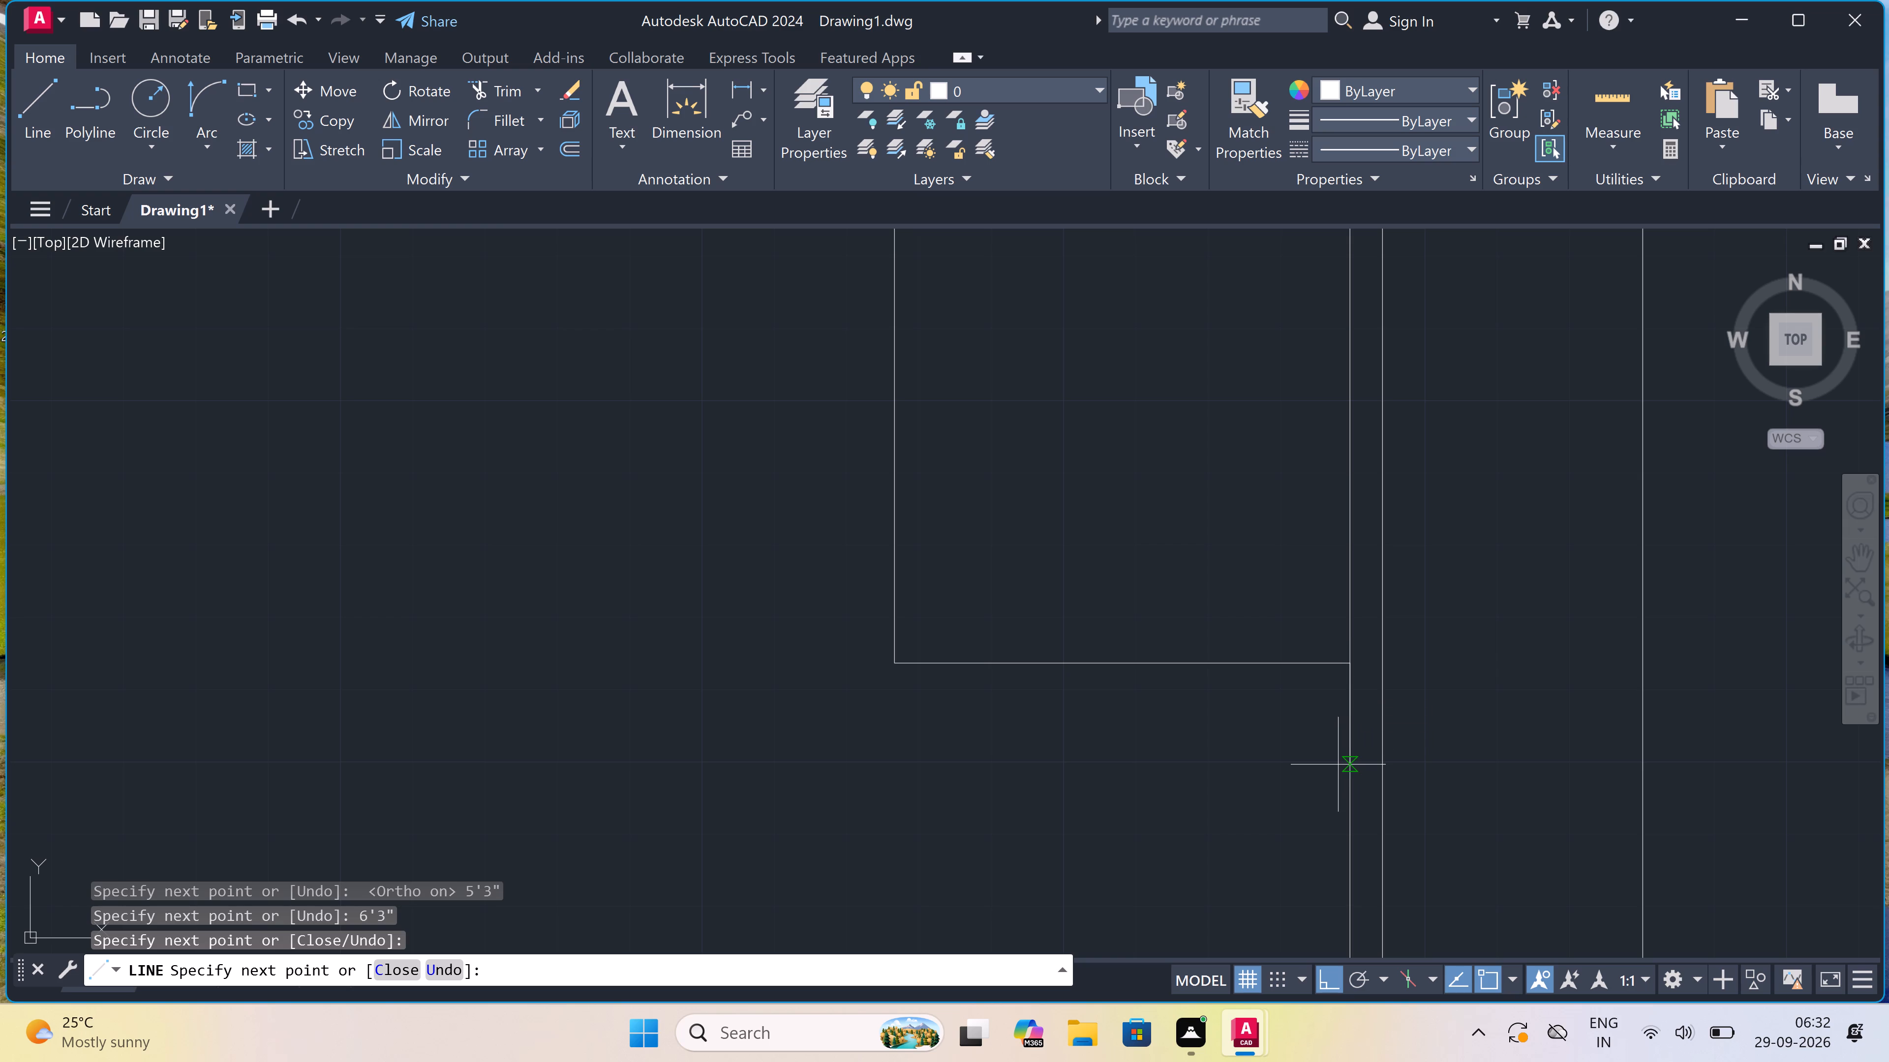
pyautogui.write('4.5"')
pyautogui.press('space')
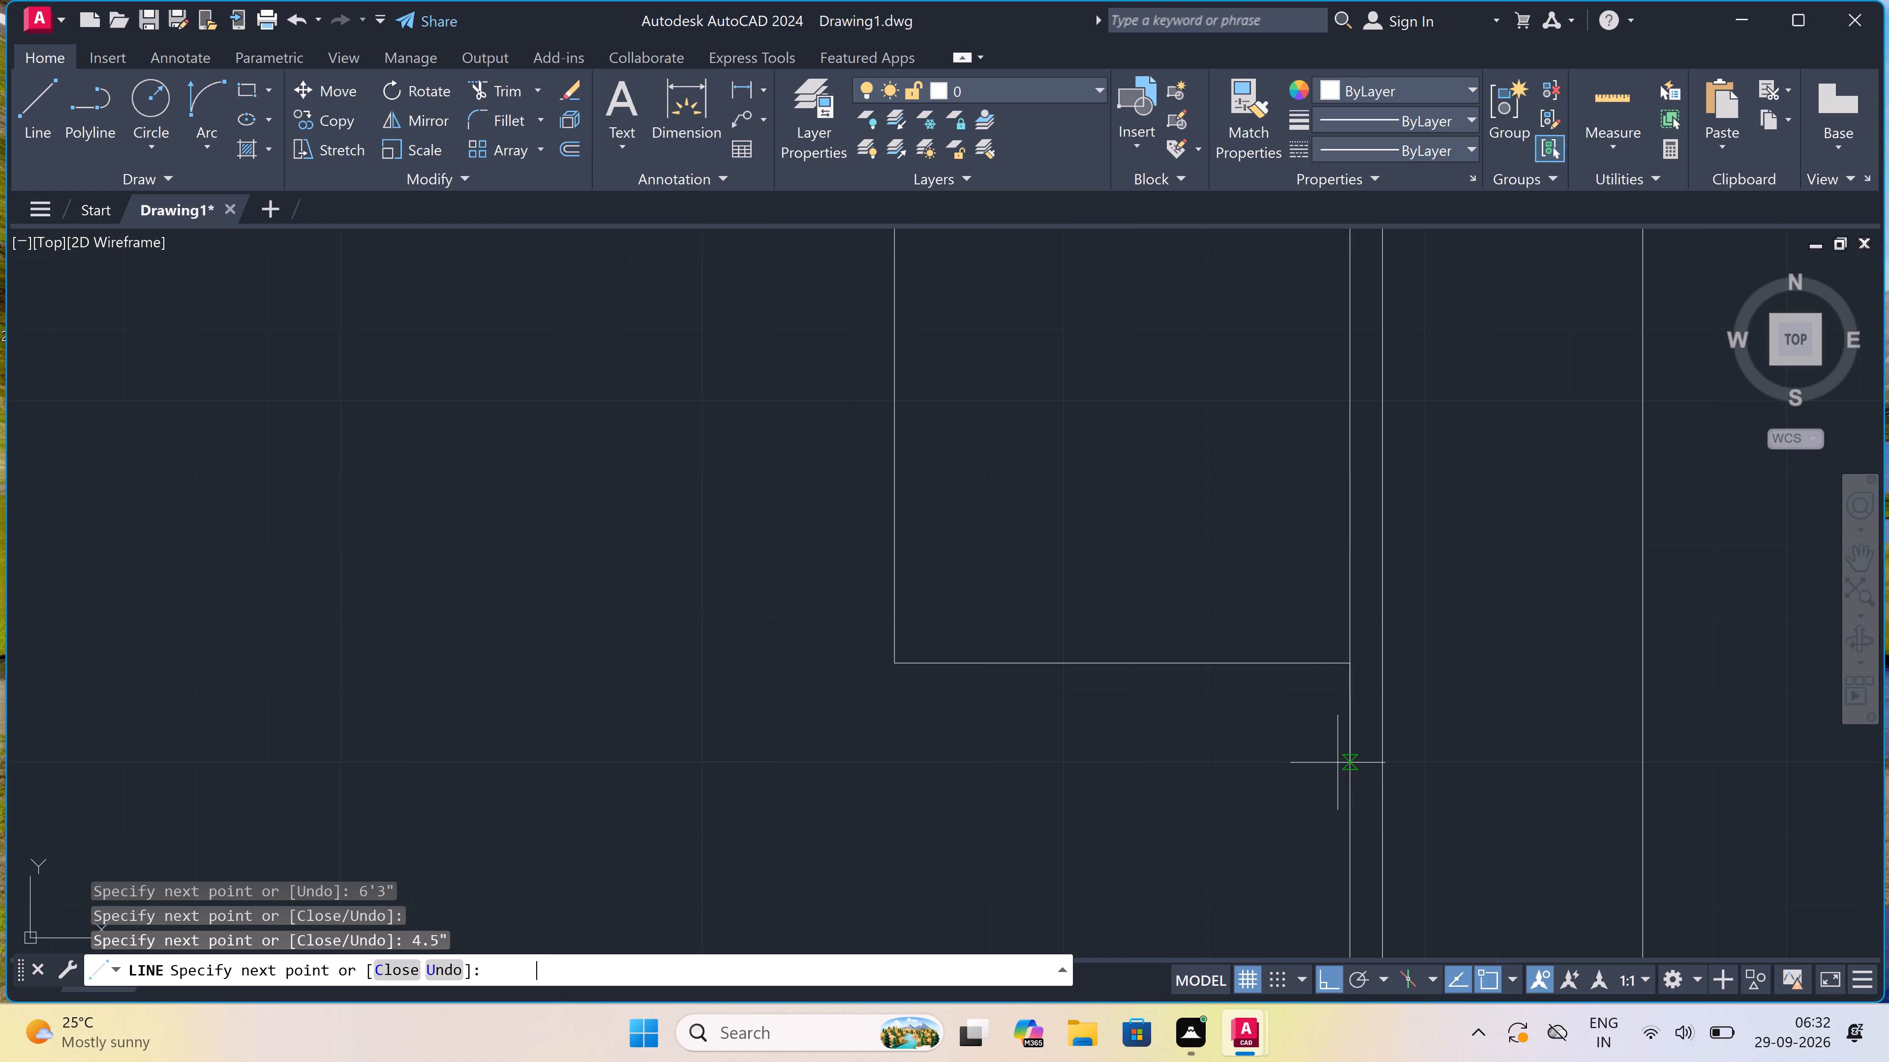
pyautogui.scroll(-3, 891, 666)
pyautogui.scroll(2, 823, 626)
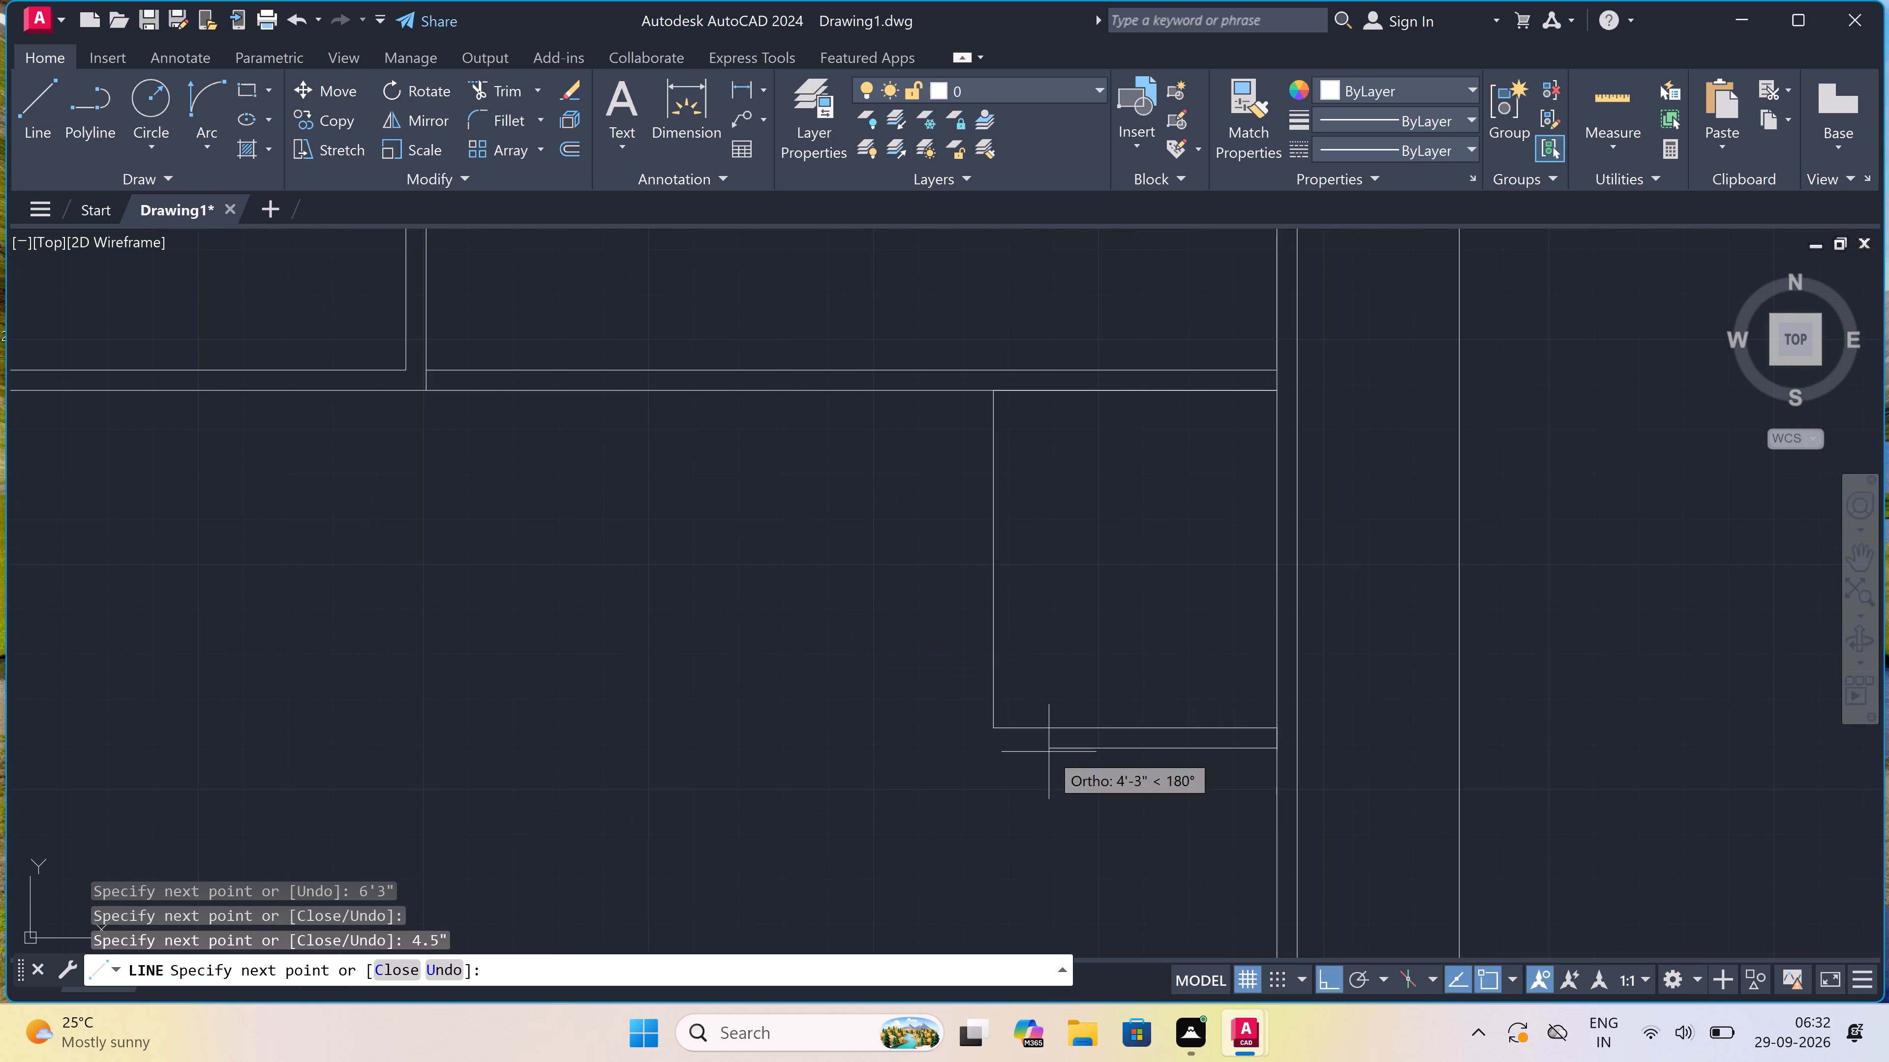
pyautogui.scroll(3, 889, 691)
pyautogui.scroll(-1, 939, 698)
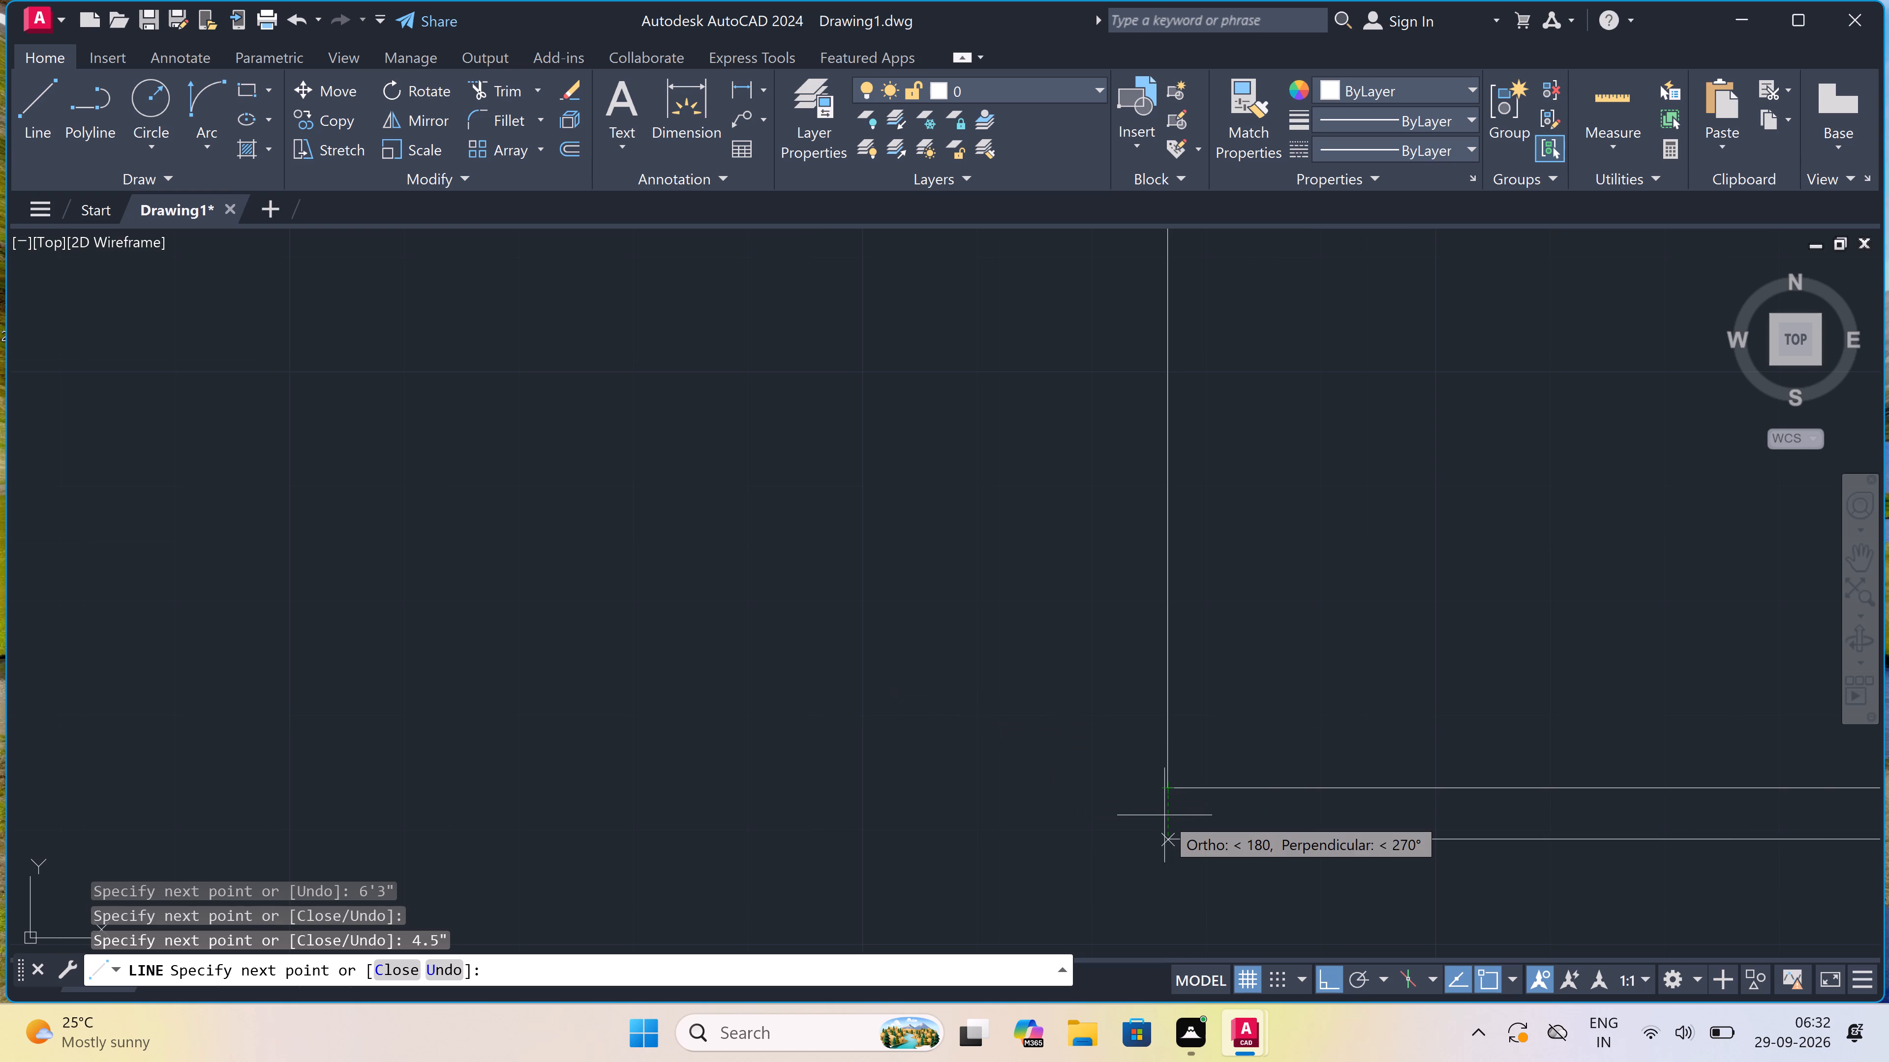
pyautogui.click(1164, 838)
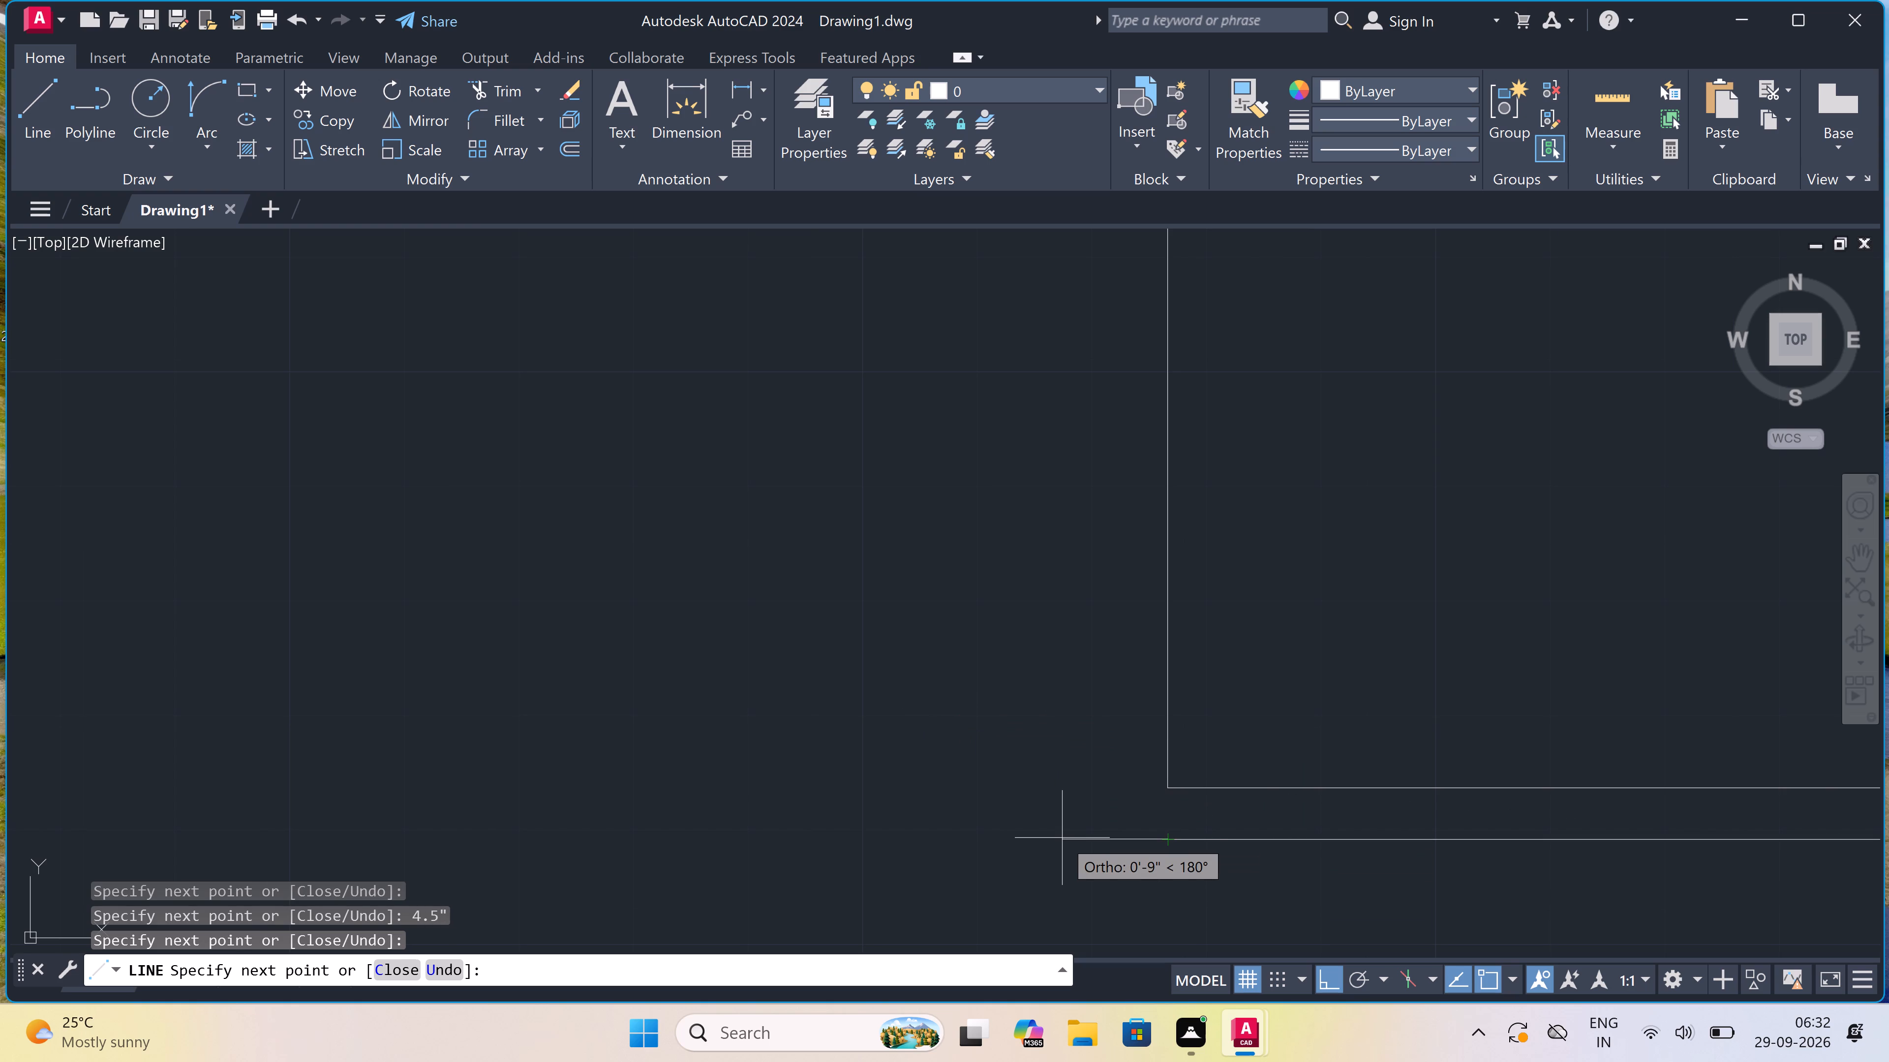
pyautogui.write('4.5"')
pyautogui.press('space')
pyautogui.scroll(-3, 1080, 726)
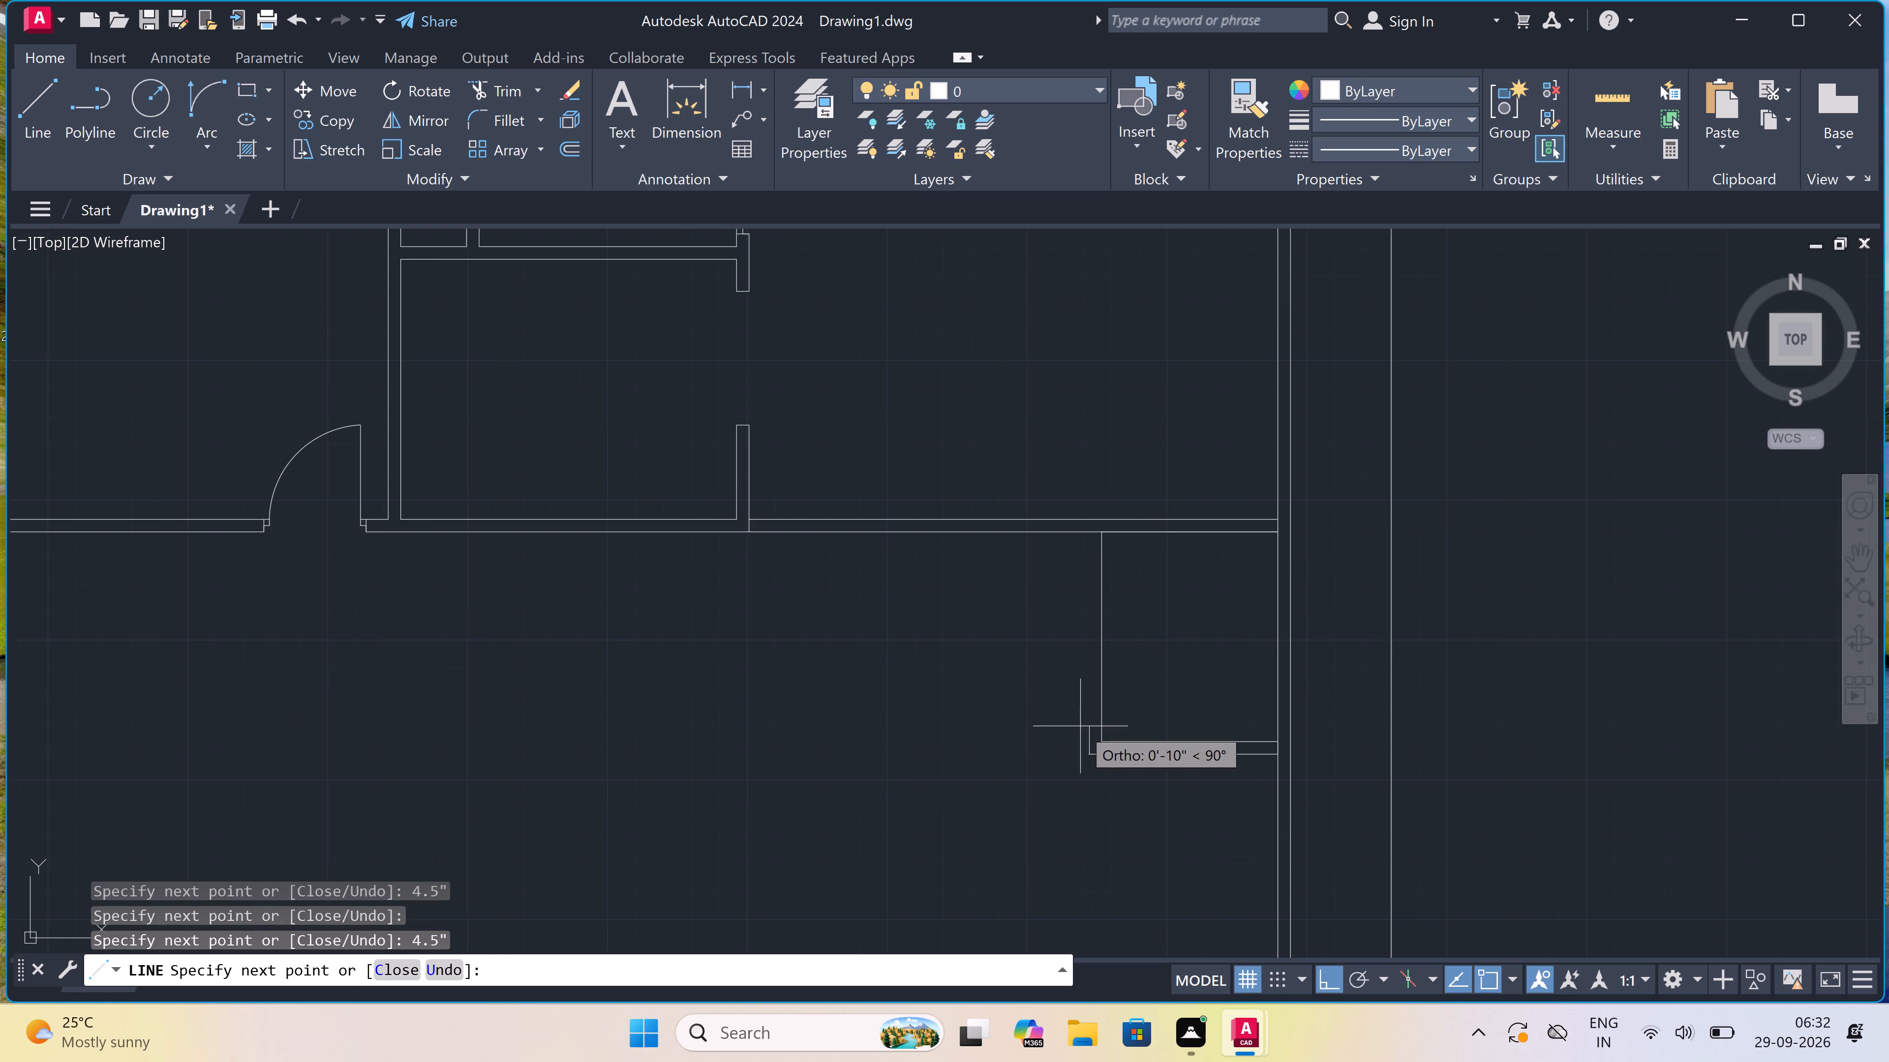
pyautogui.scroll(1, 1090, 526)
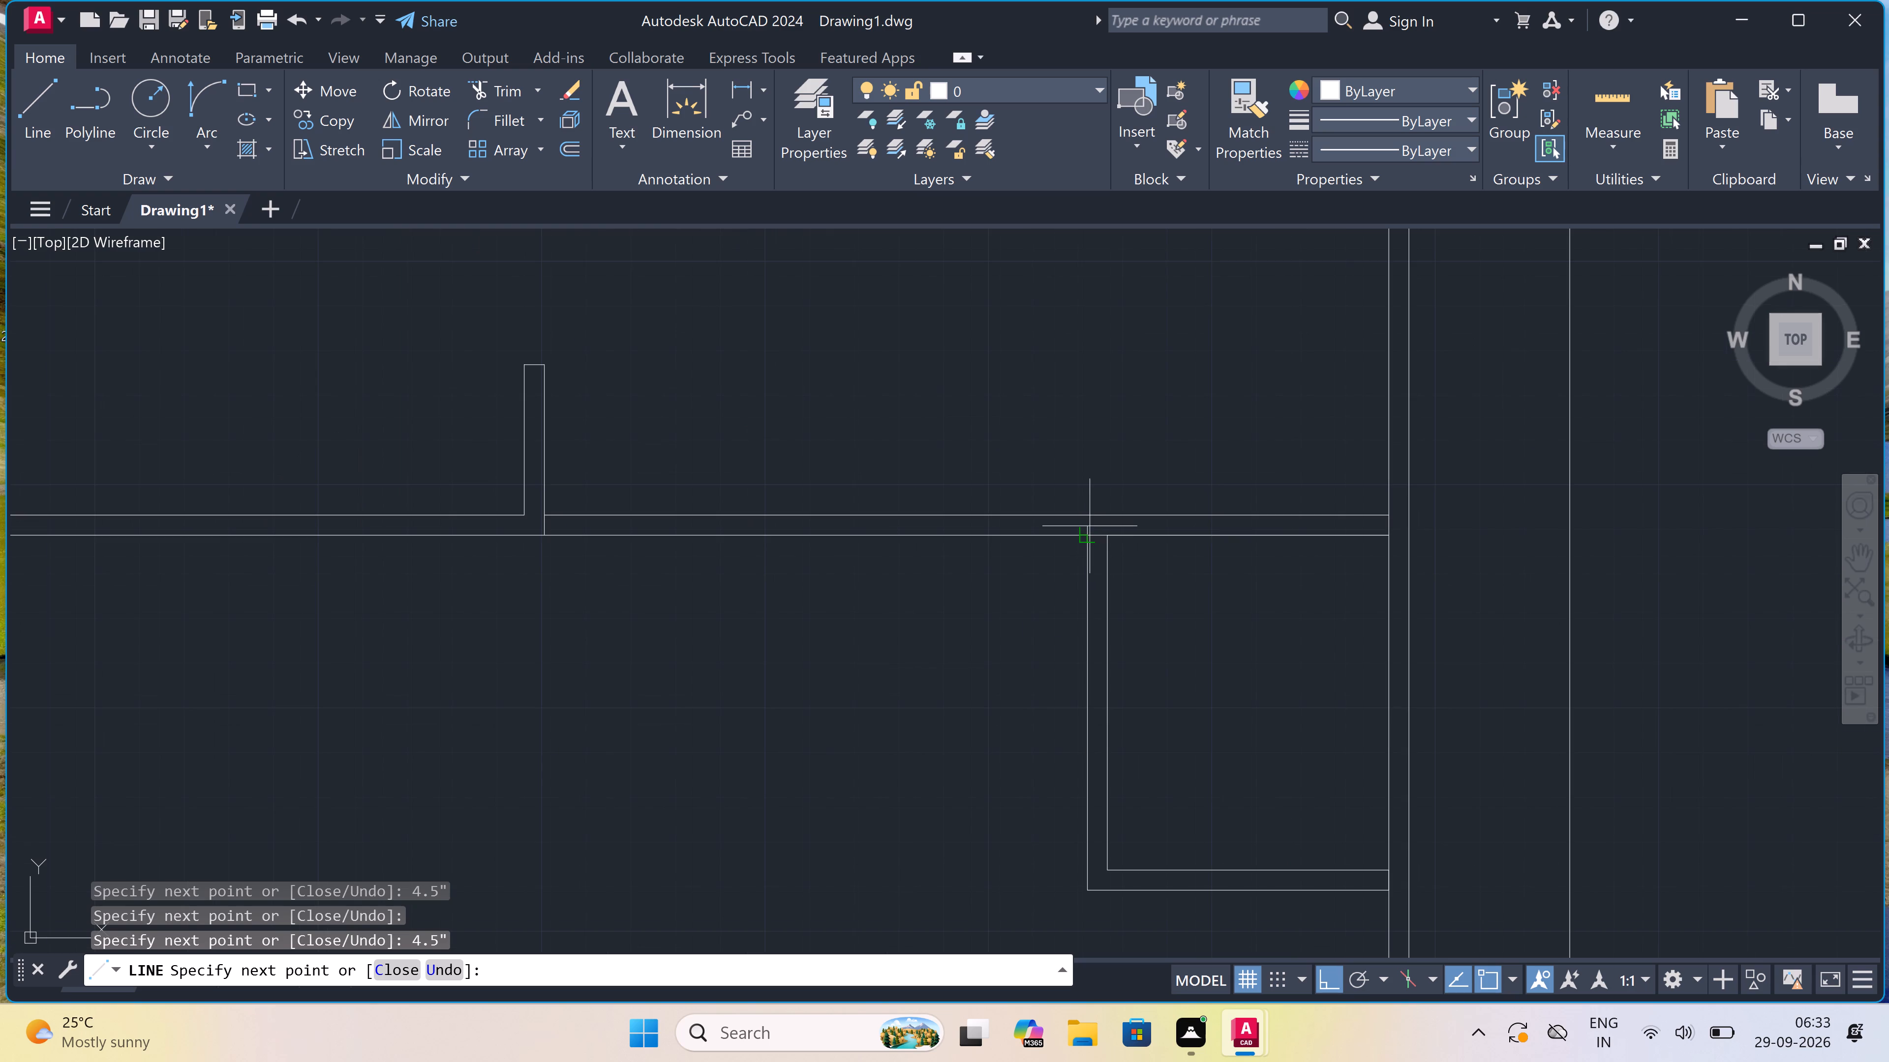
pyautogui.click(1089, 538)
pyautogui.press('Escape')
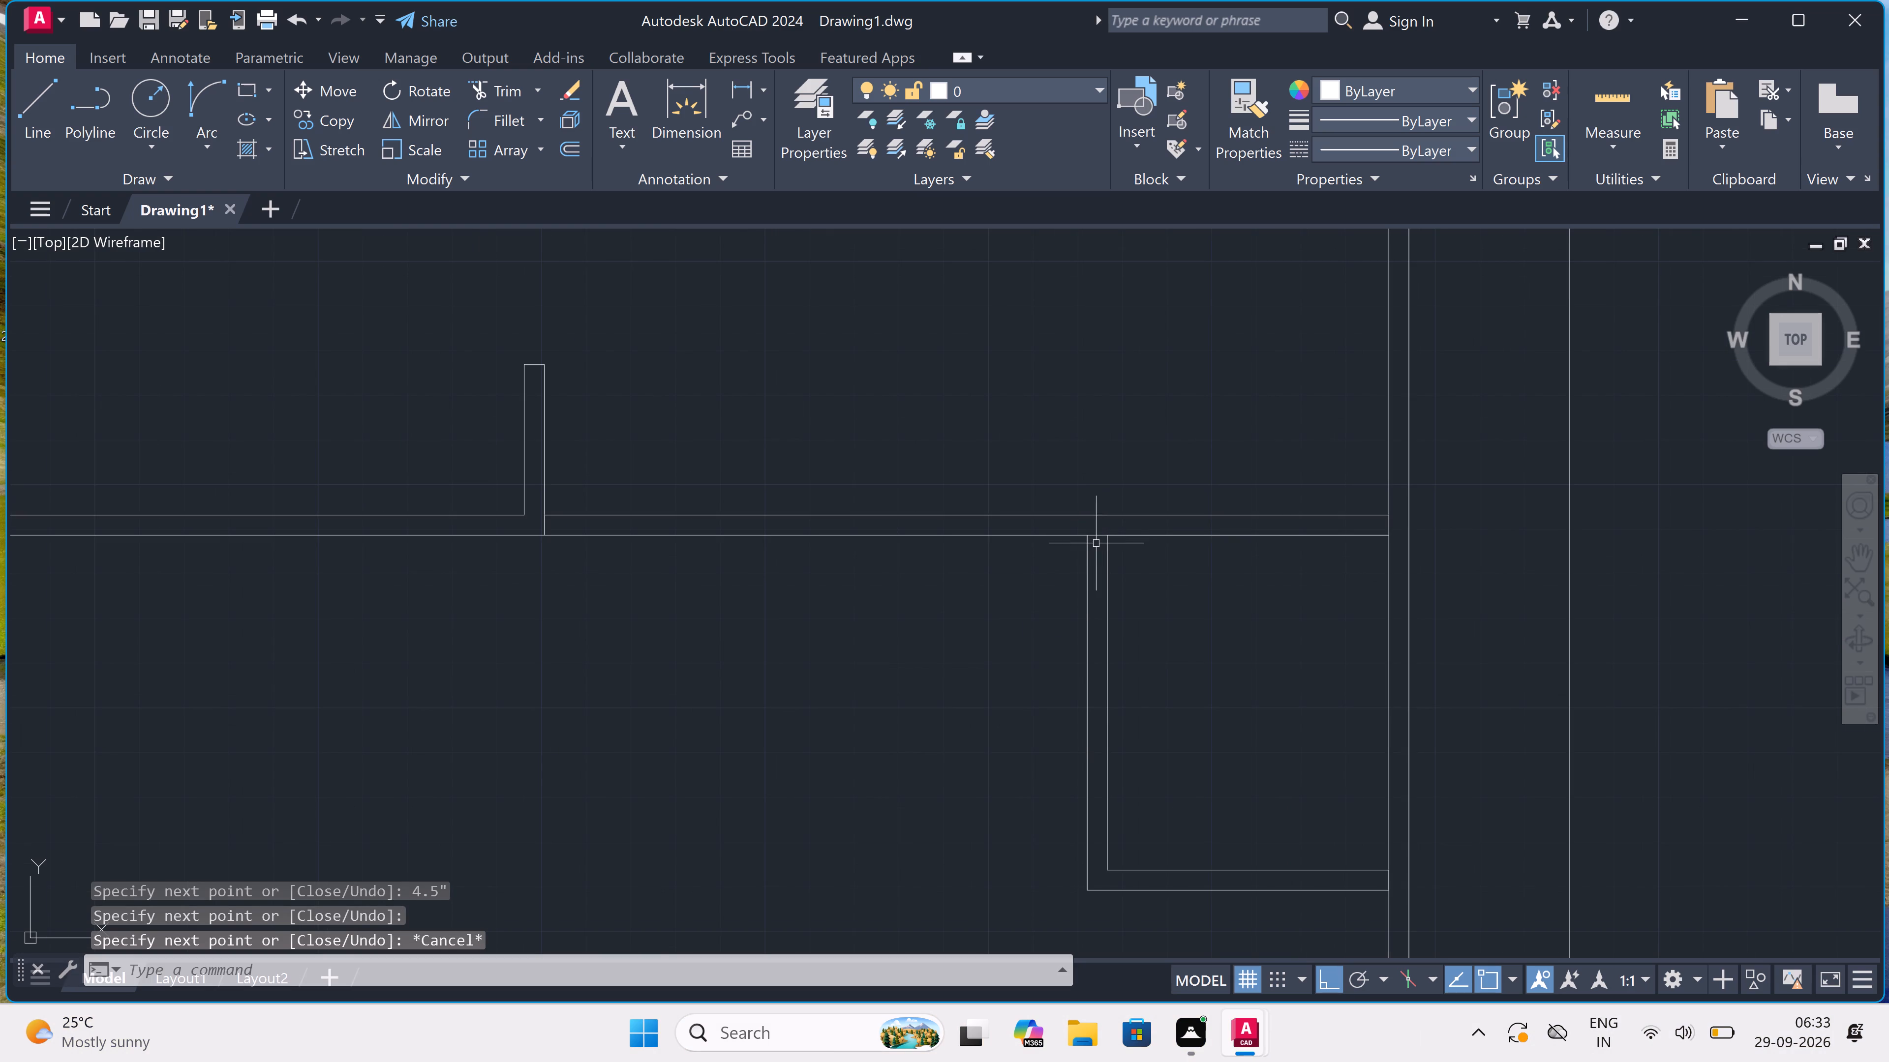
# Draw two short jamb lines across the small room's west wall to mark the door opening.
pyautogui.press('space')
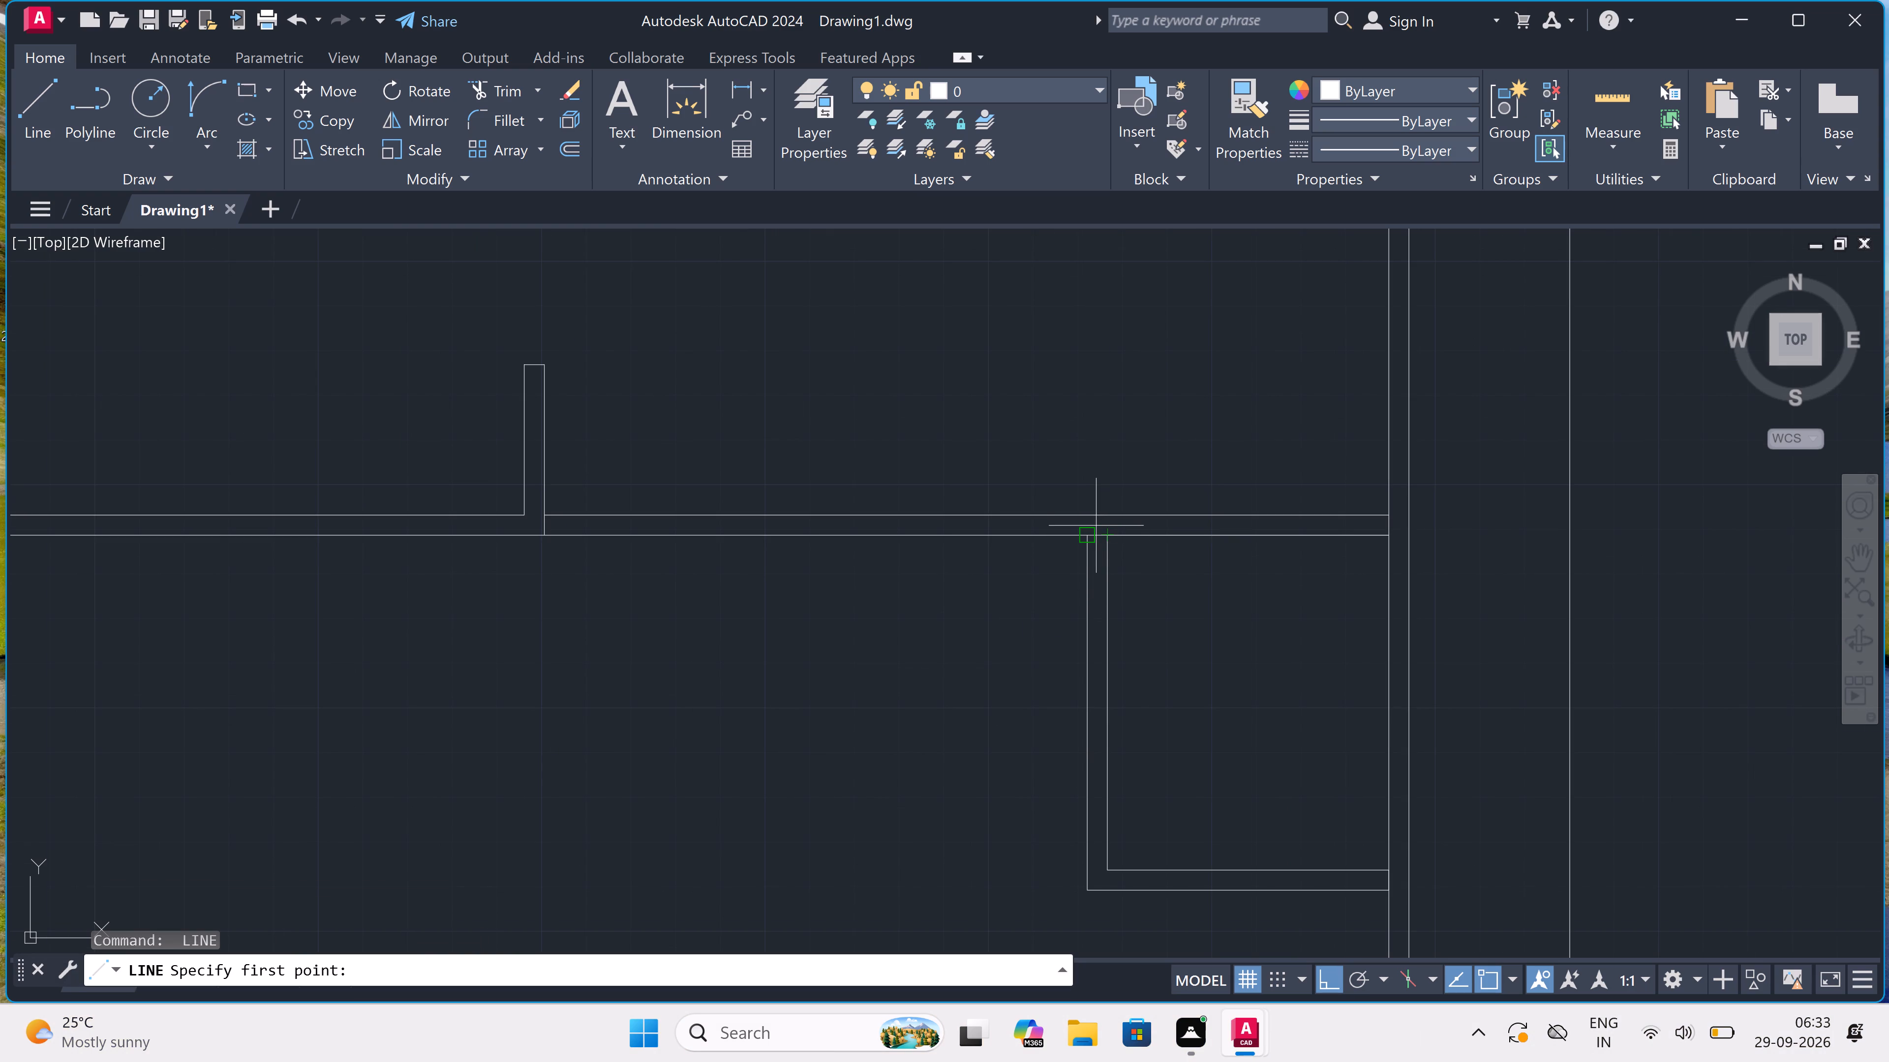
pyautogui.click(1094, 617)
pyautogui.moveTo(1102, 624); pyautogui.dragTo(1191, 770)
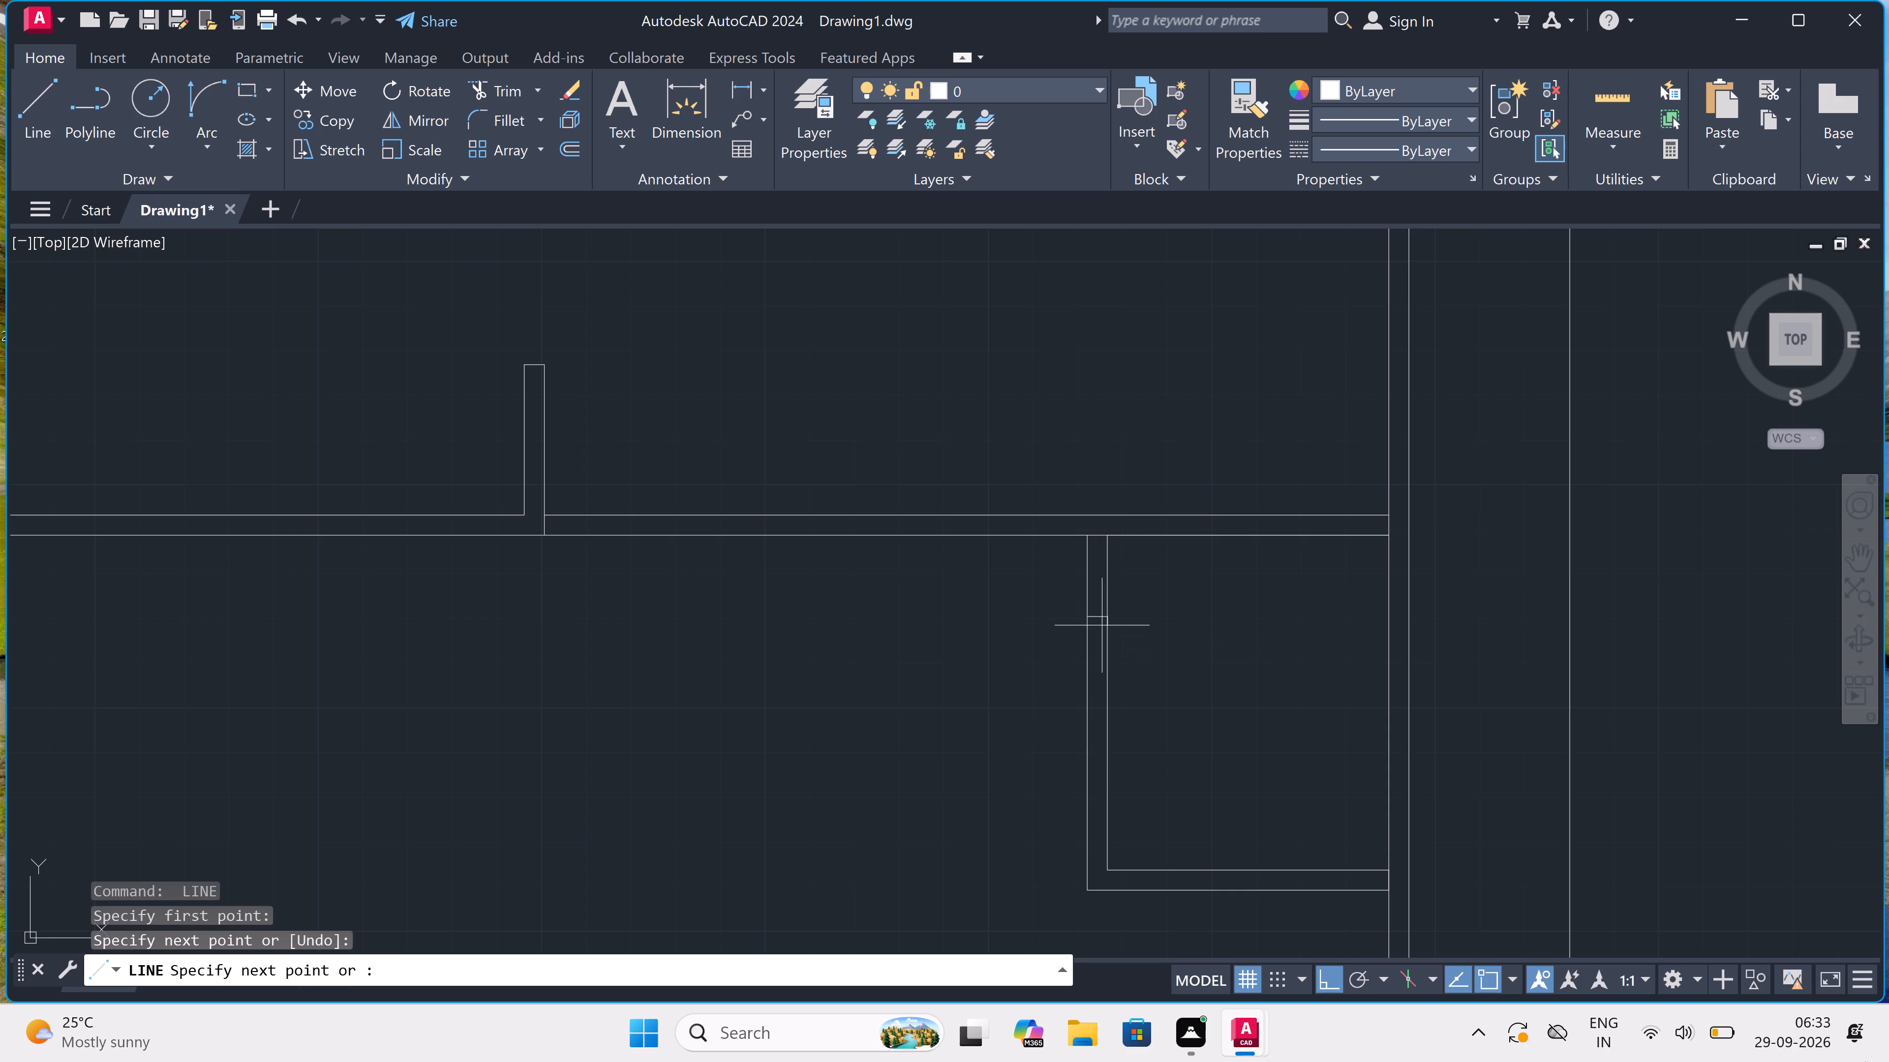
pyautogui.press('Escape')
pyautogui.press('space')
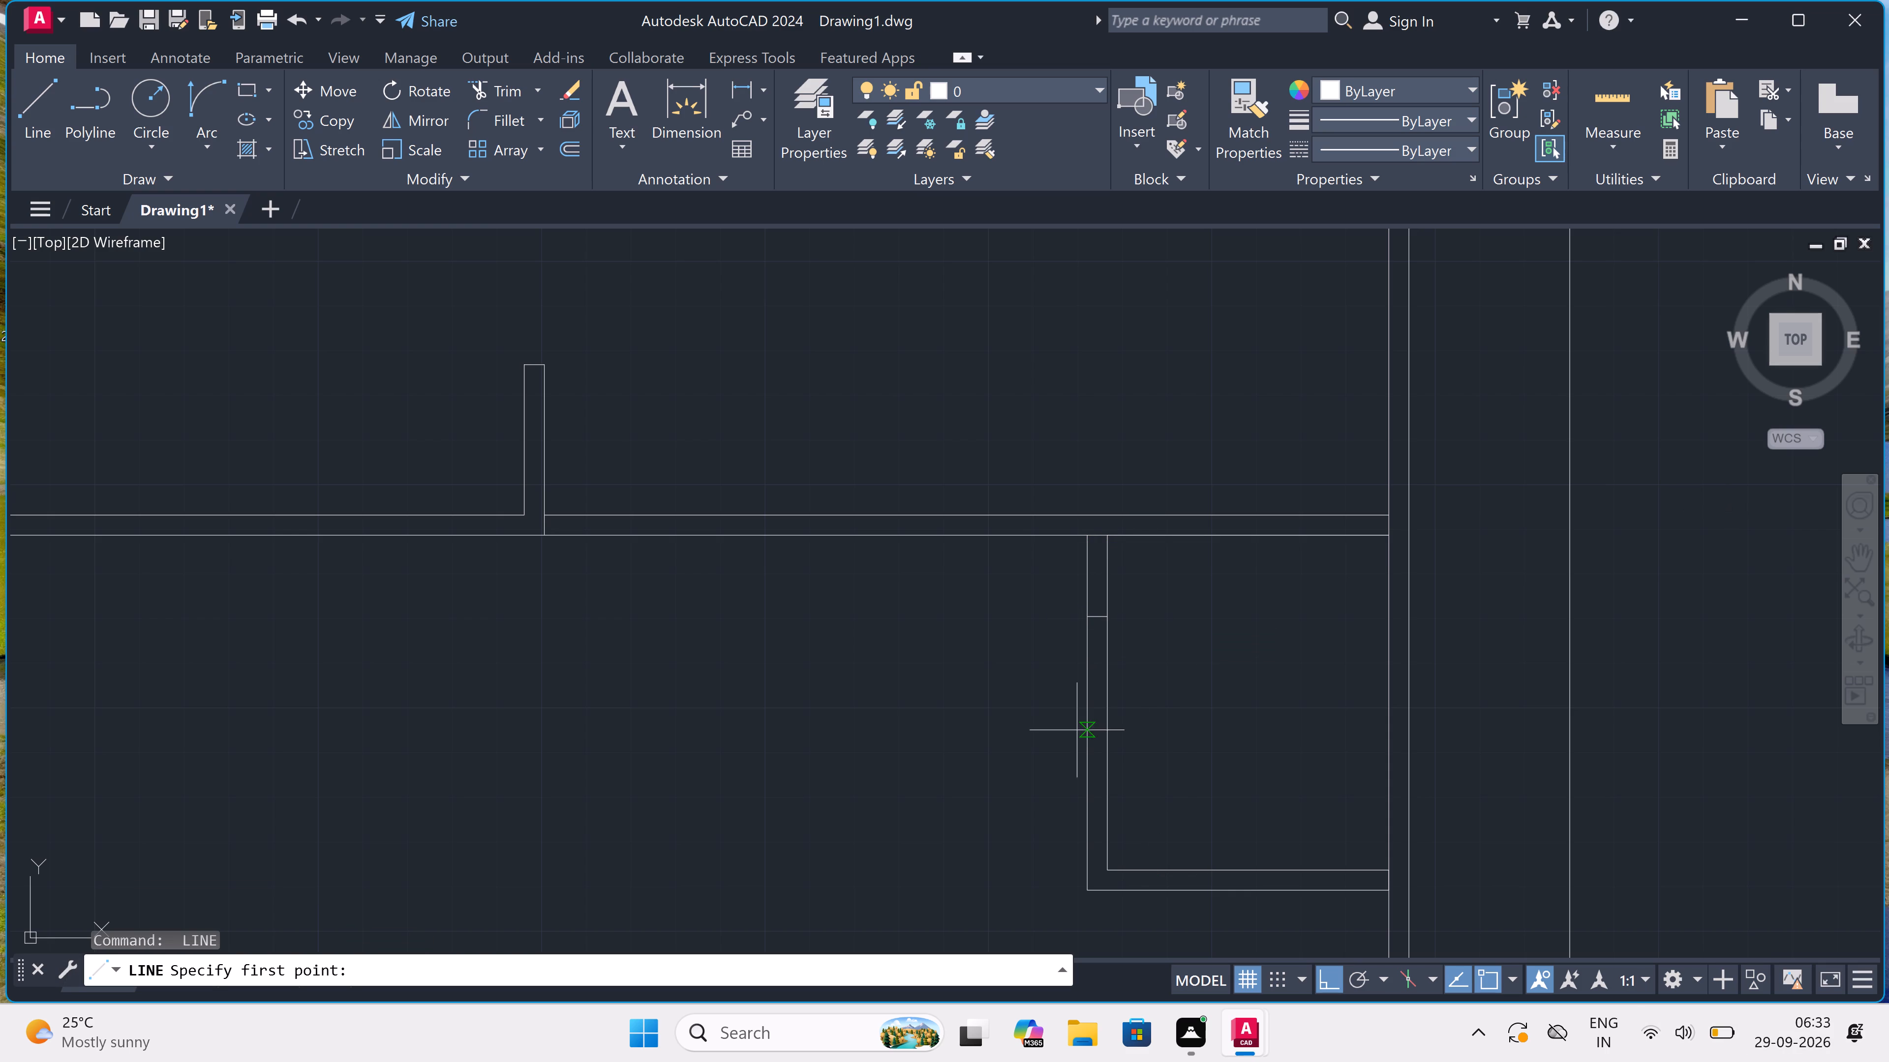
pyautogui.click(1105, 770)
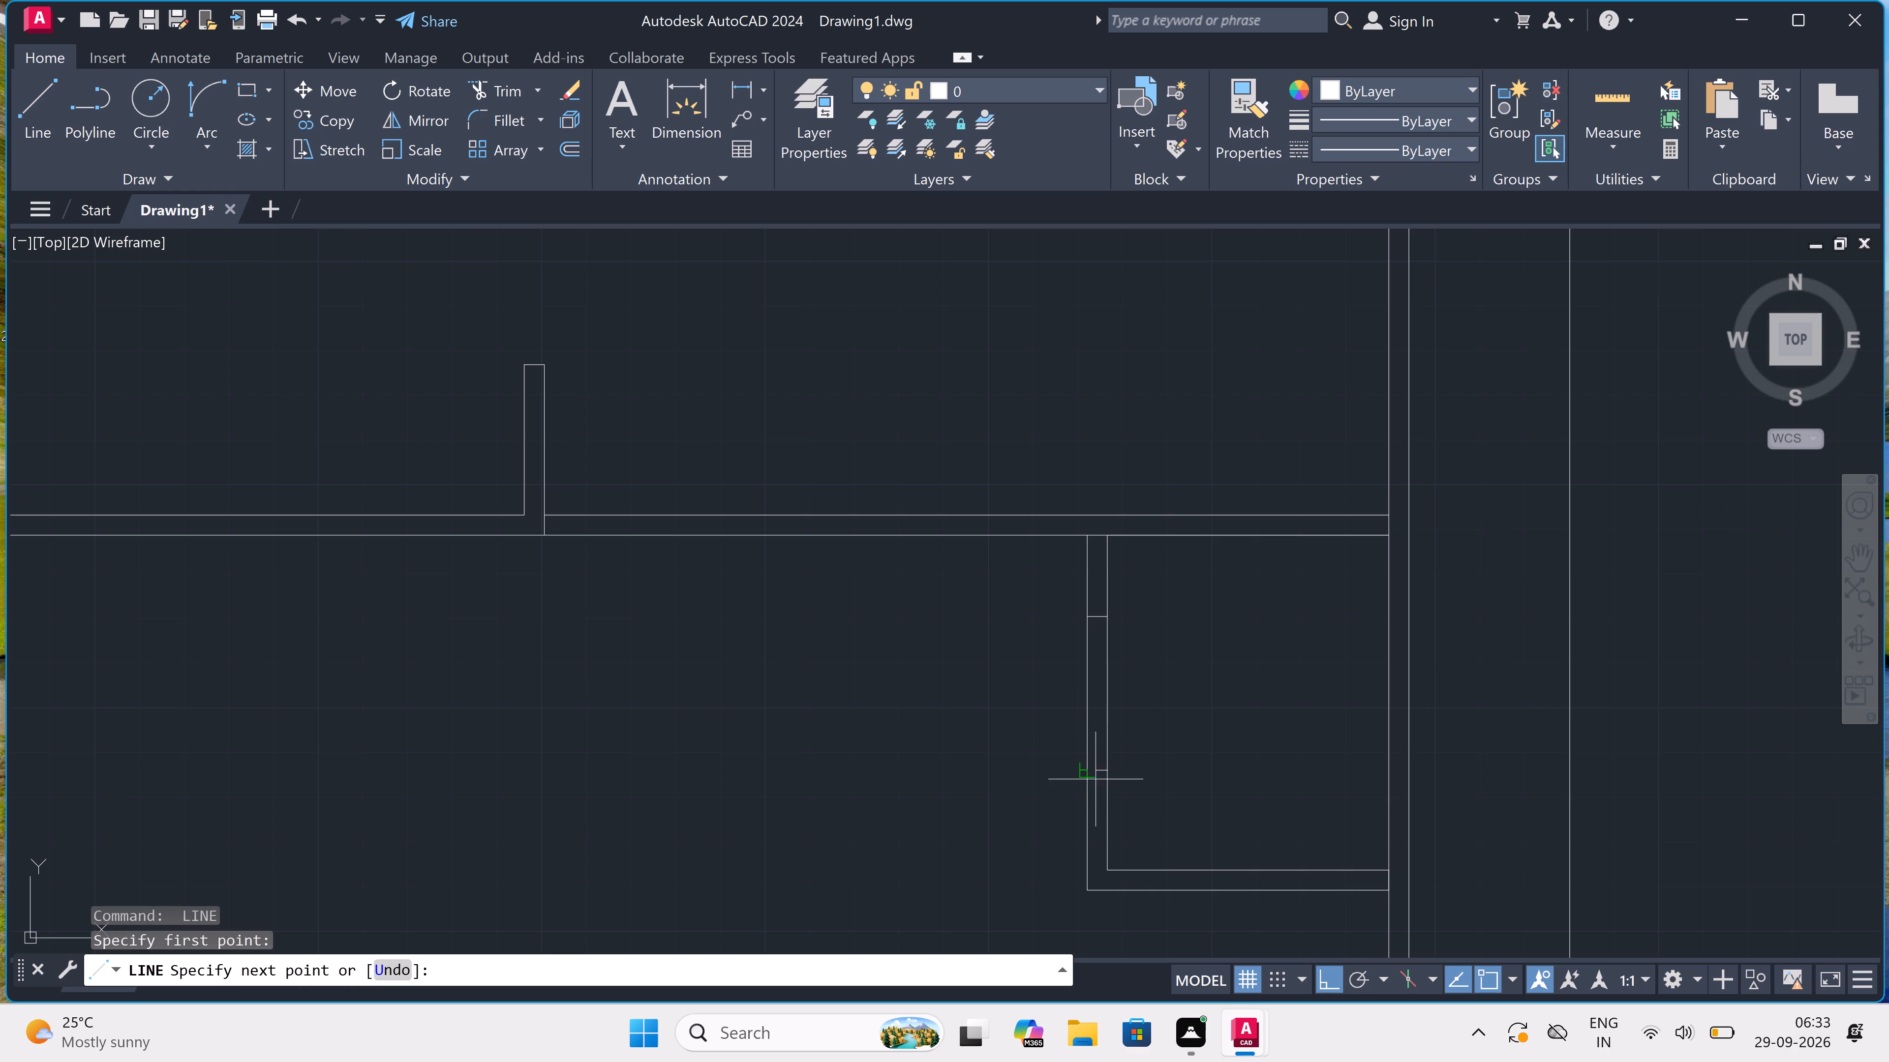
pyautogui.moveTo(1093, 763); pyautogui.dragTo(1094, 767)
pyautogui.press('Escape')
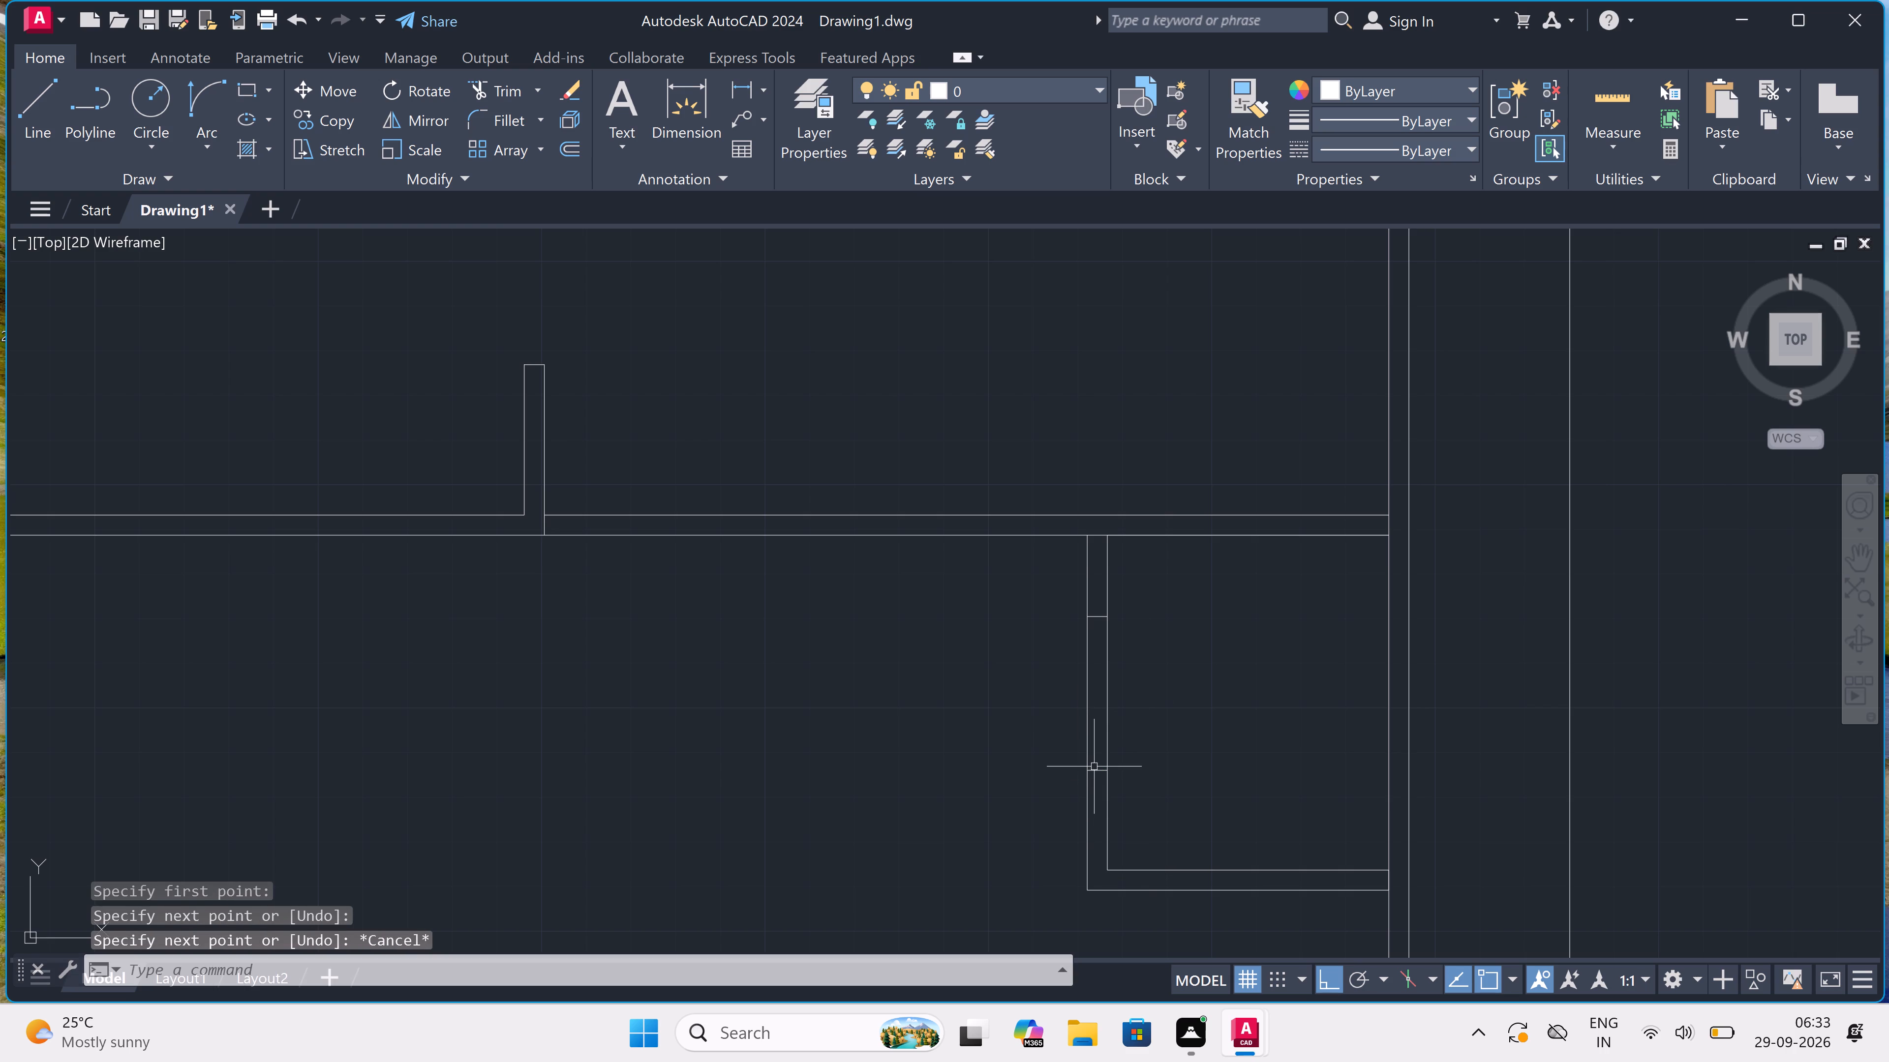
# Trim both west wall lines of the small room between the two jamb lines to open the doorway.
pyautogui.press('t')
pyautogui.press('r')
pyautogui.press('space')
pyautogui.click(1188, 732)
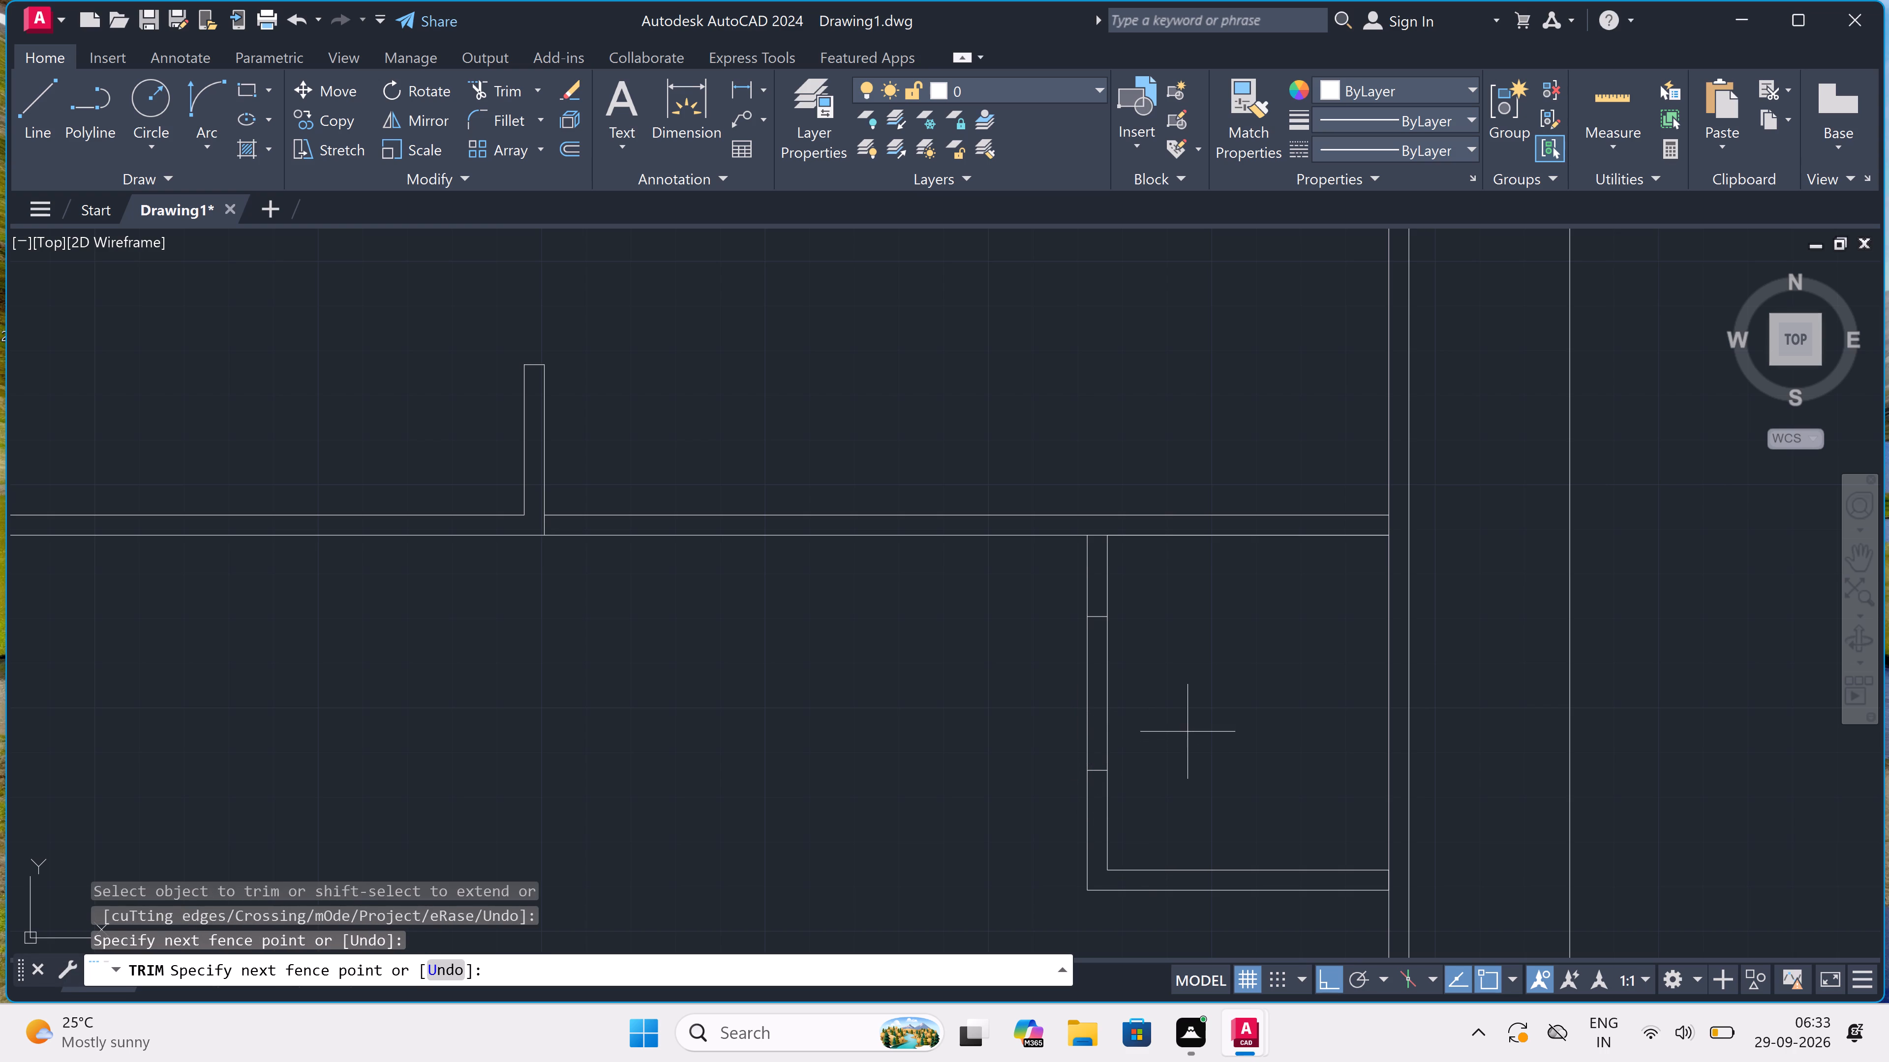
pyautogui.click(1079, 725)
# Trim the east outer wall's inner line between the two faces of the small room's bottom wall.
pyautogui.scroll(-1, 1146, 718)
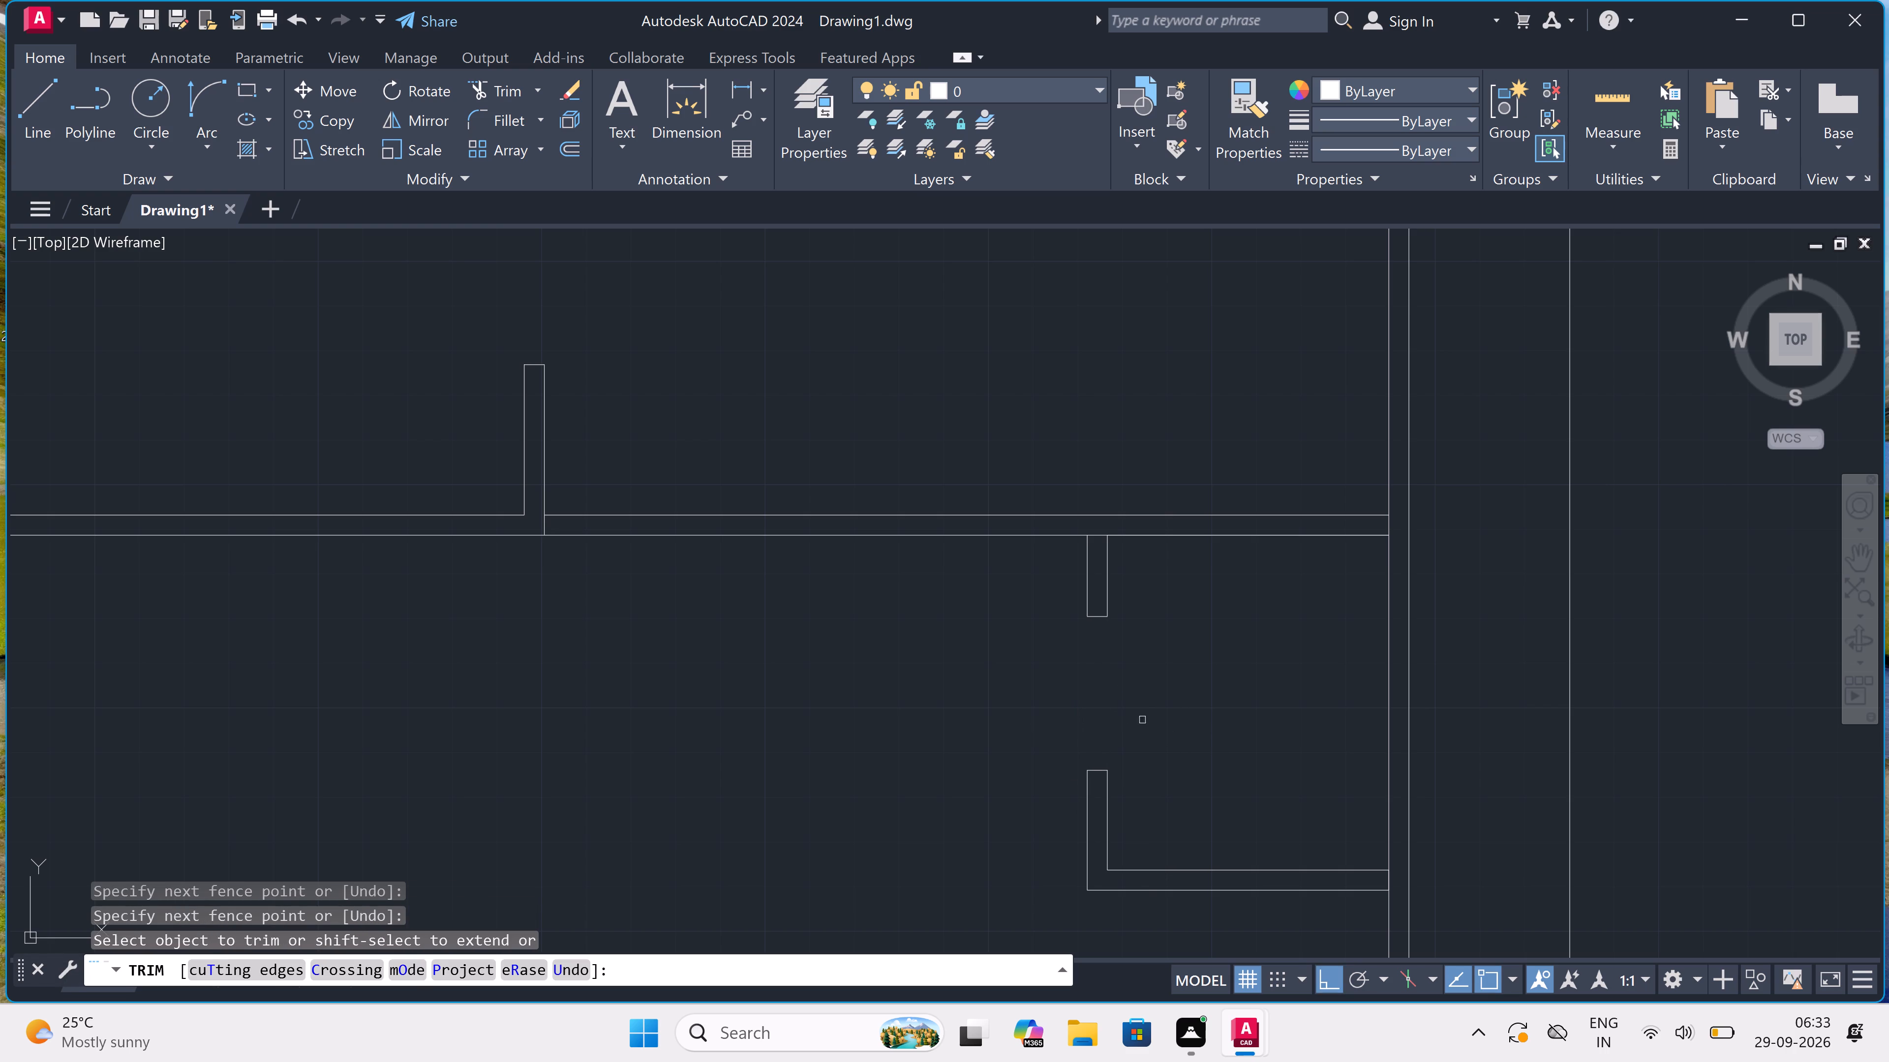
pyautogui.scroll(-1, 1146, 718)
pyautogui.scroll(2, 1229, 774)
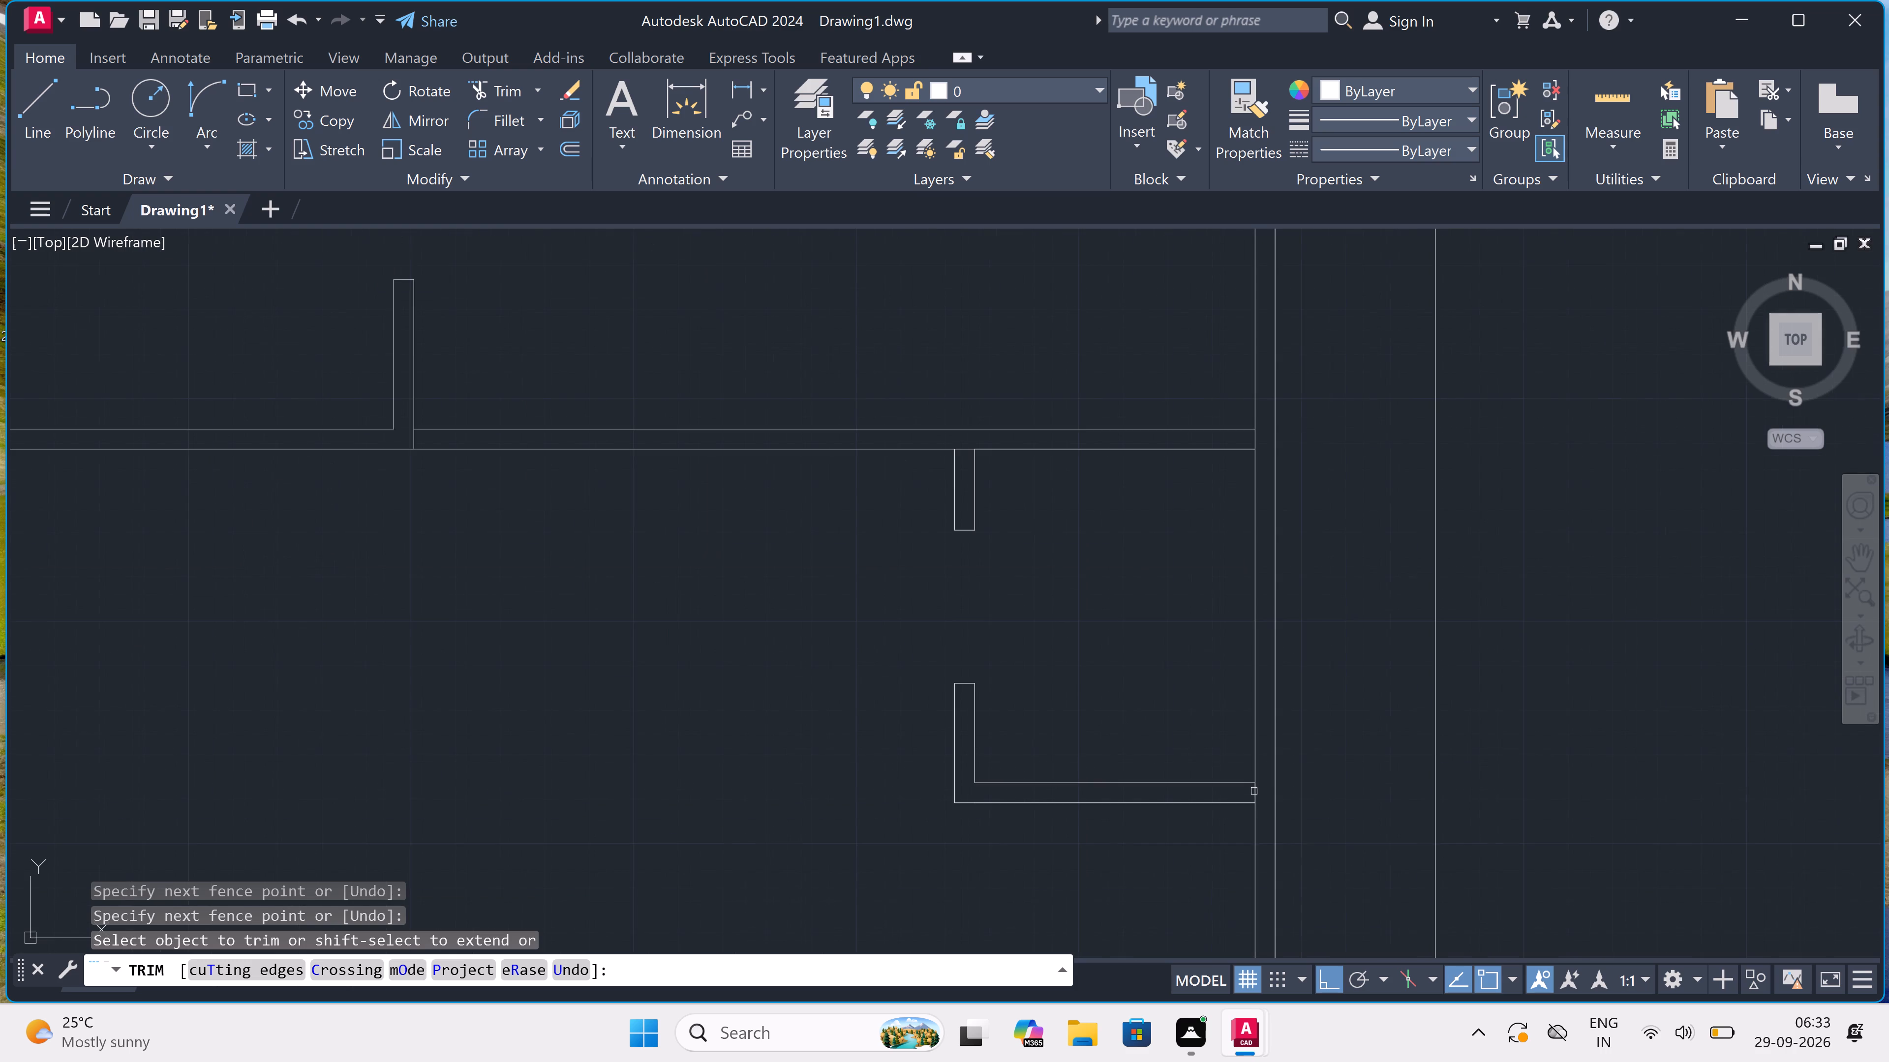
pyautogui.scroll(2, 1258, 796)
pyautogui.doubleClick(1246, 789)
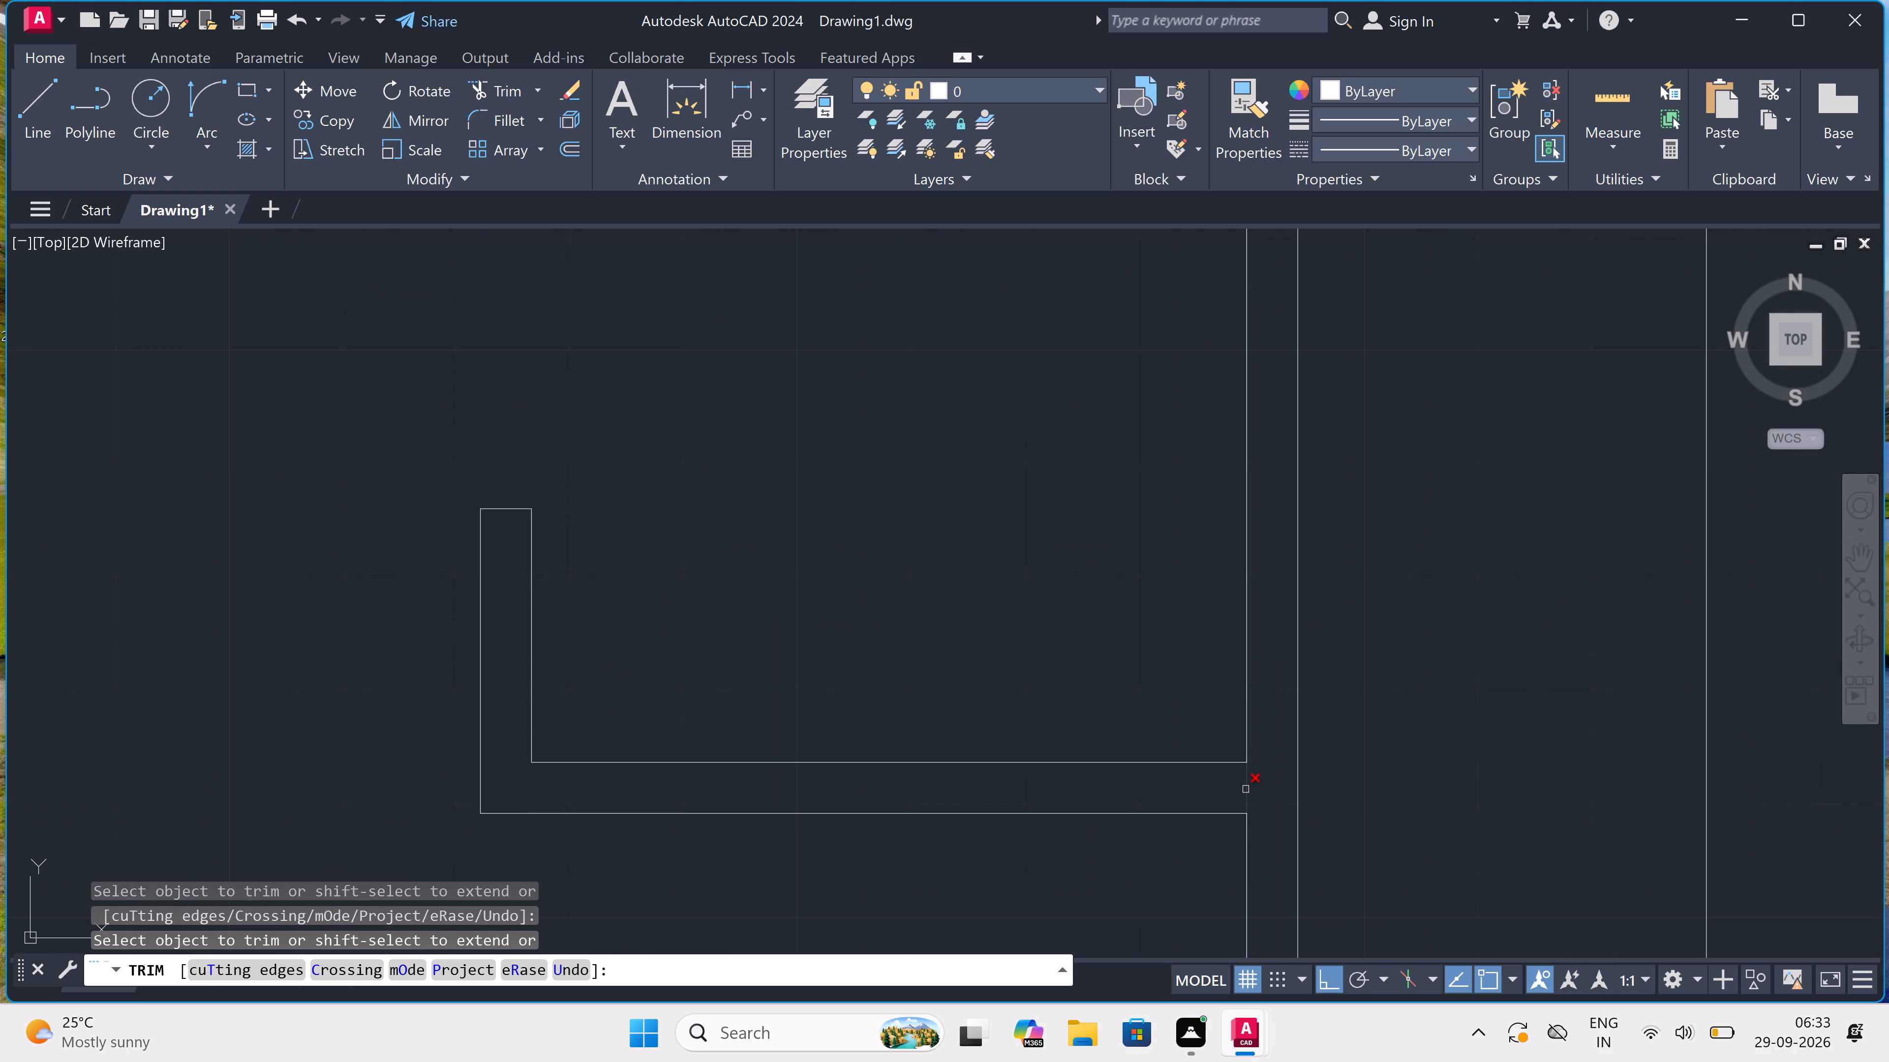
pyautogui.scroll(-4, 1246, 790)
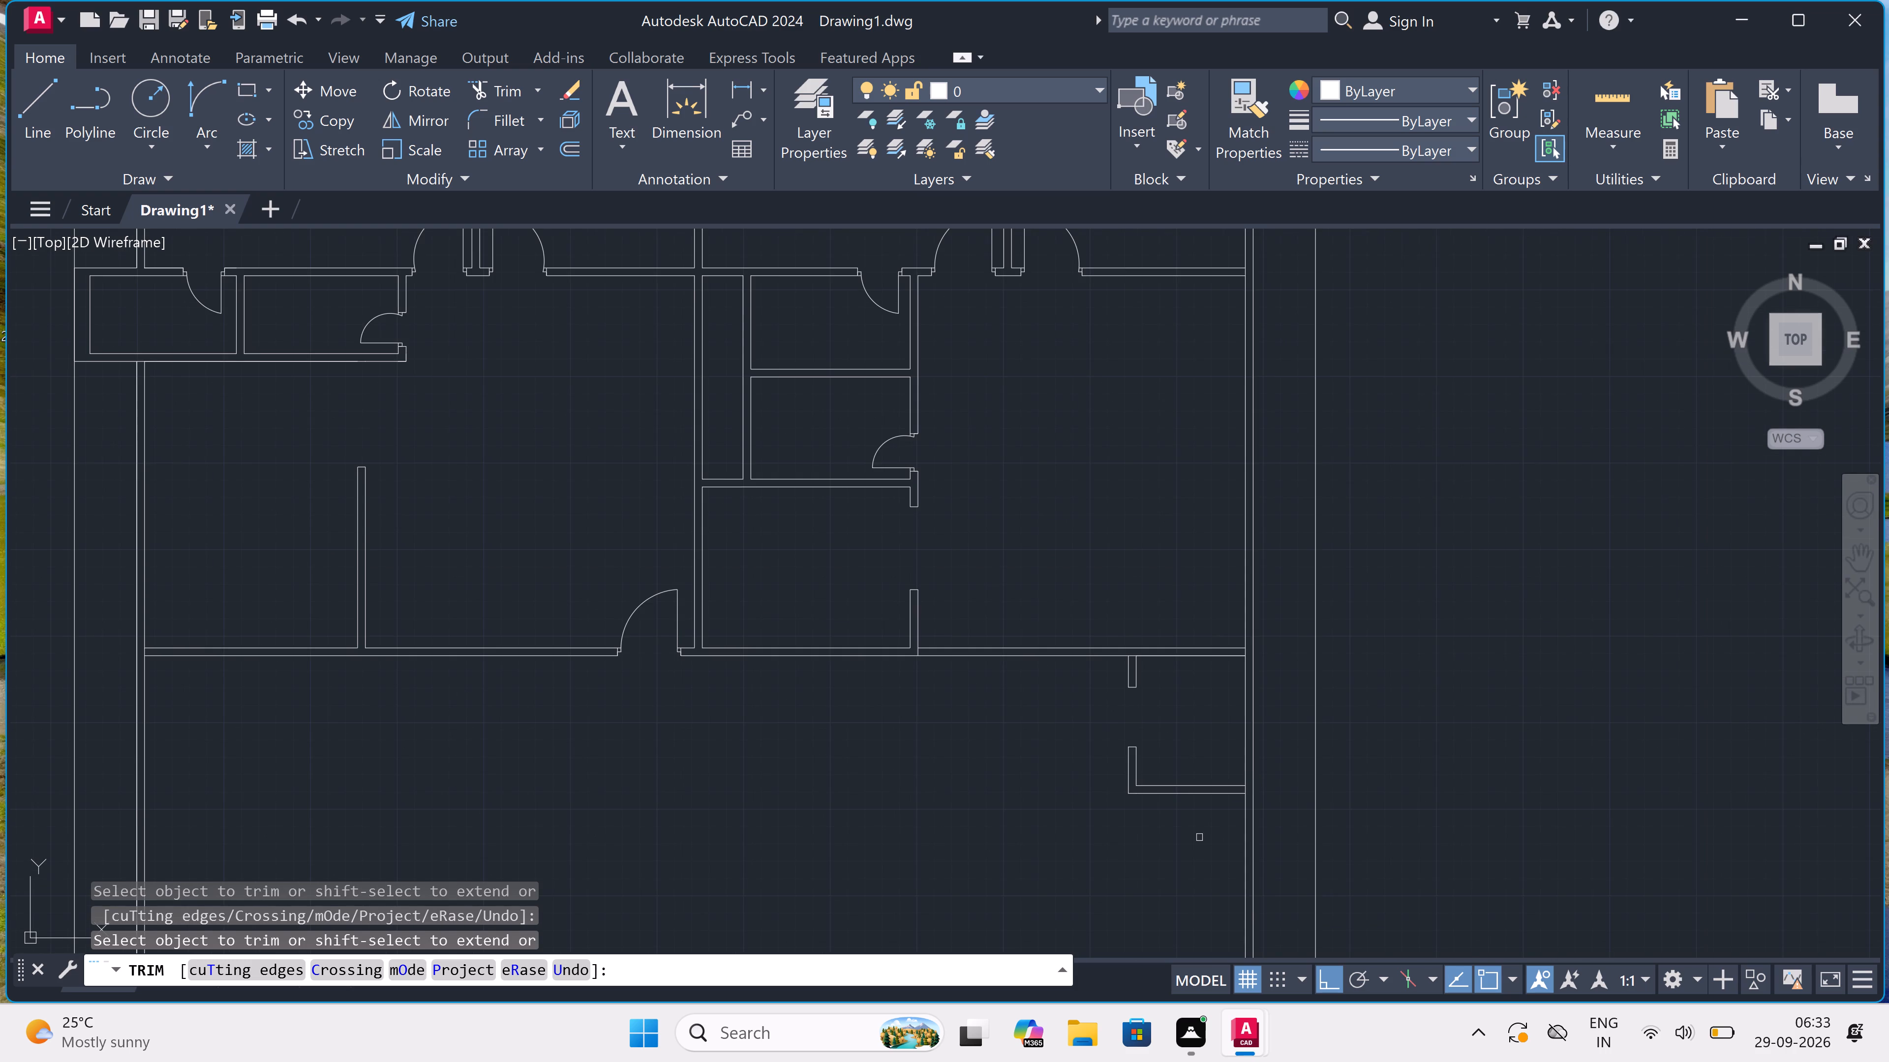
pyautogui.press('Escape')
# Draw a line from the lower horizontal wall's bottom west corner 8'4" down, continuing across to the east outer wall's inner face.
pyautogui.scroll(-3, 1200, 813)
pyautogui.scroll(3, 1188, 841)
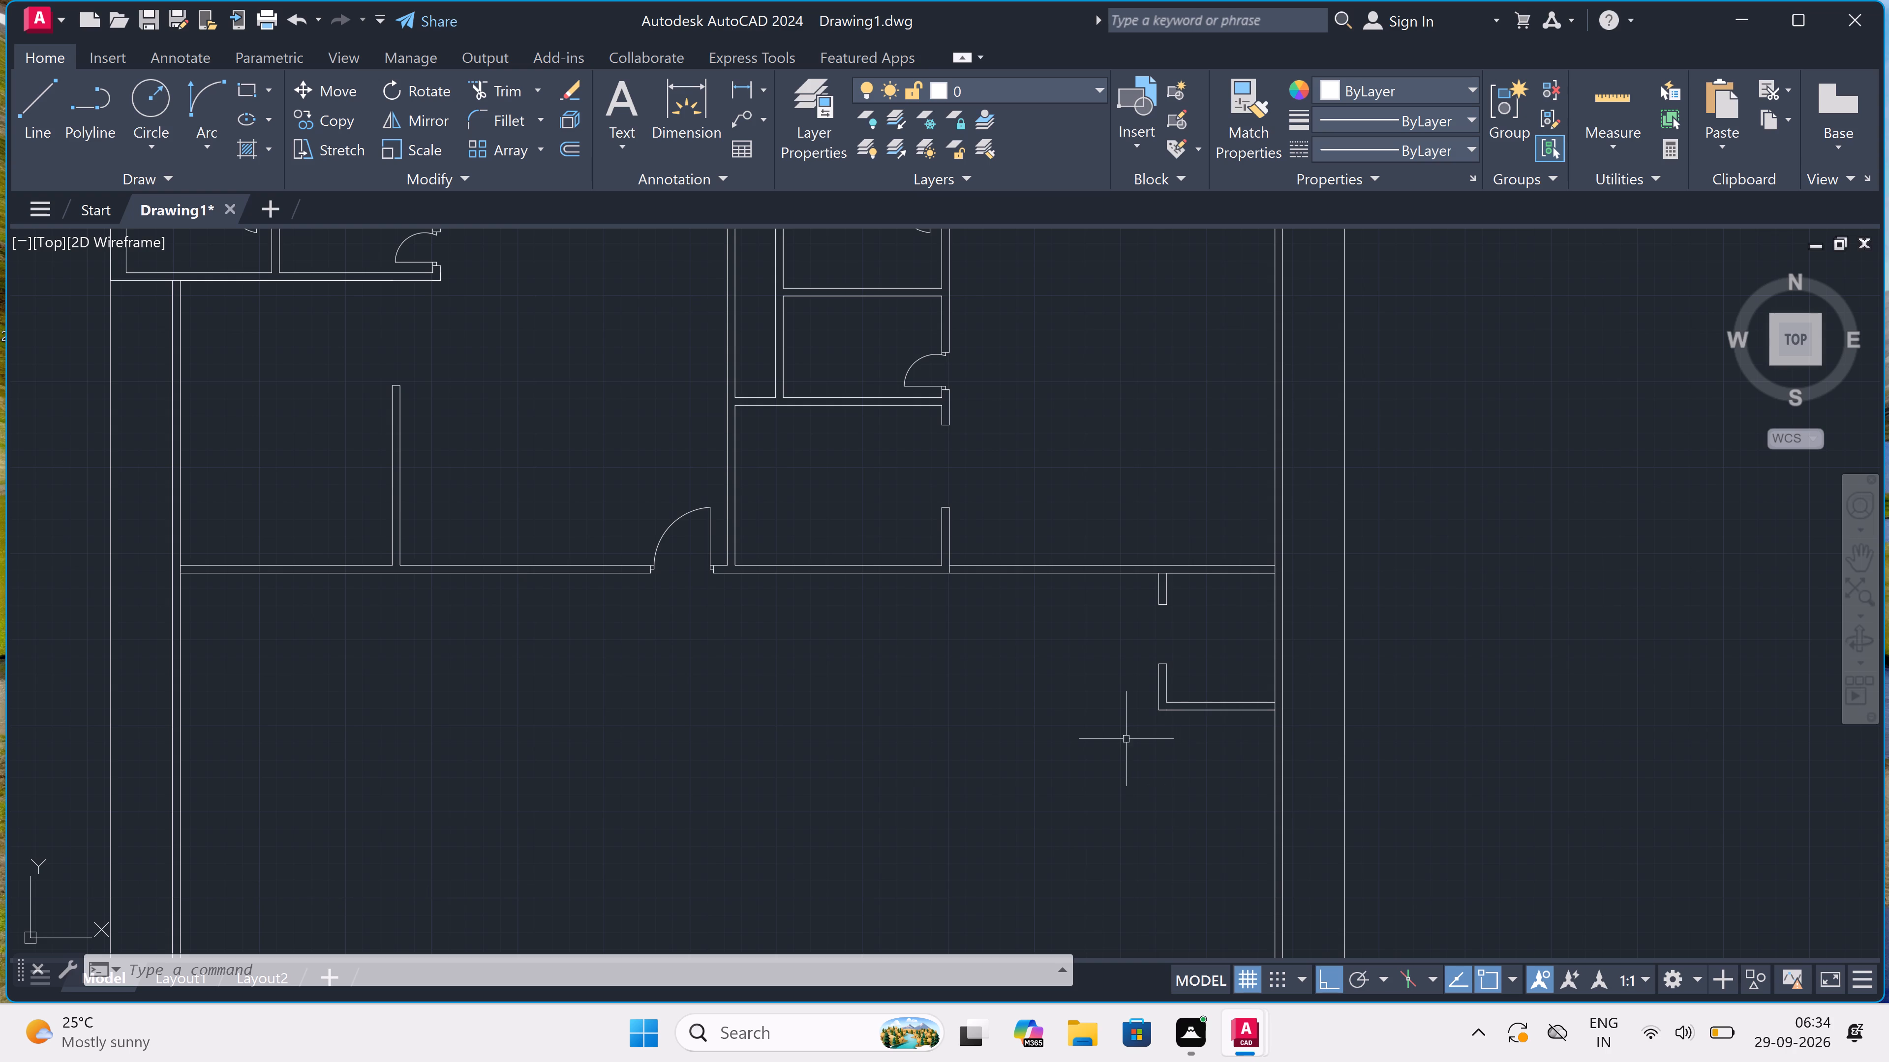
pyautogui.scroll(-1, 1060, 622)
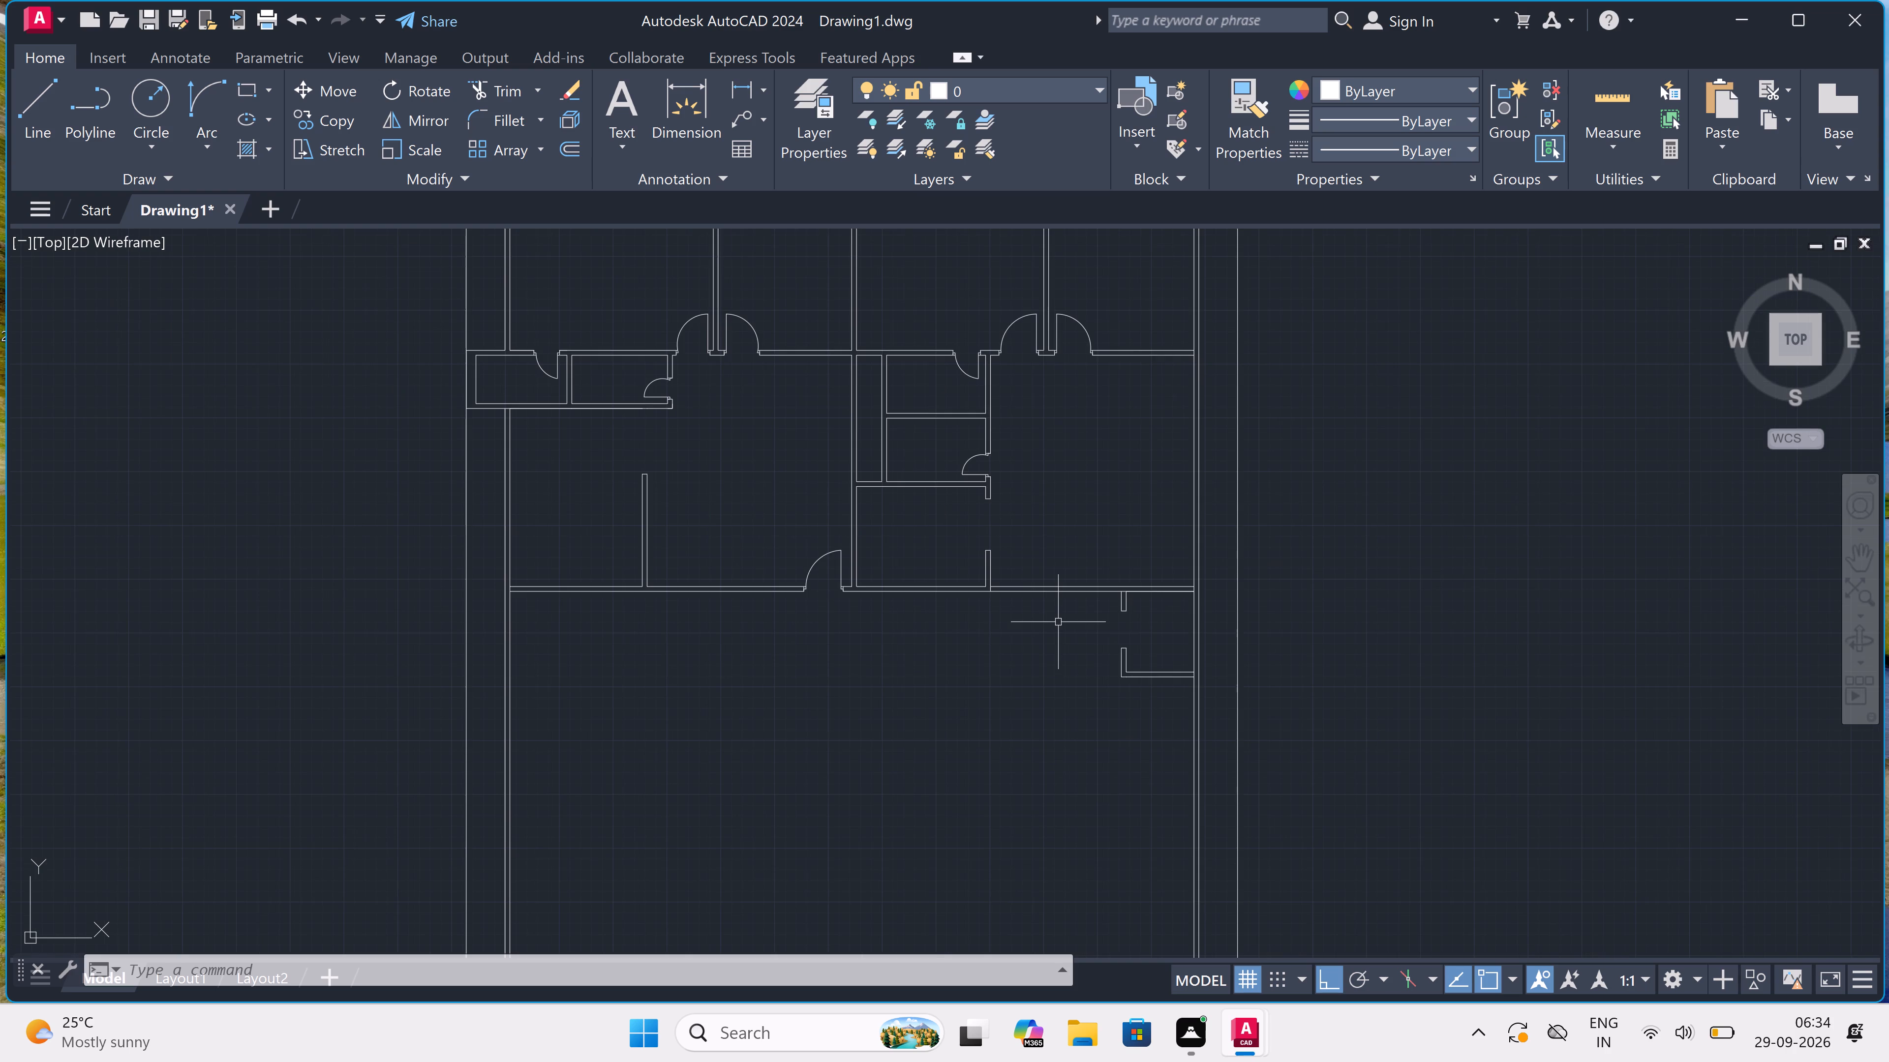
pyautogui.scroll(-1, 1044, 603)
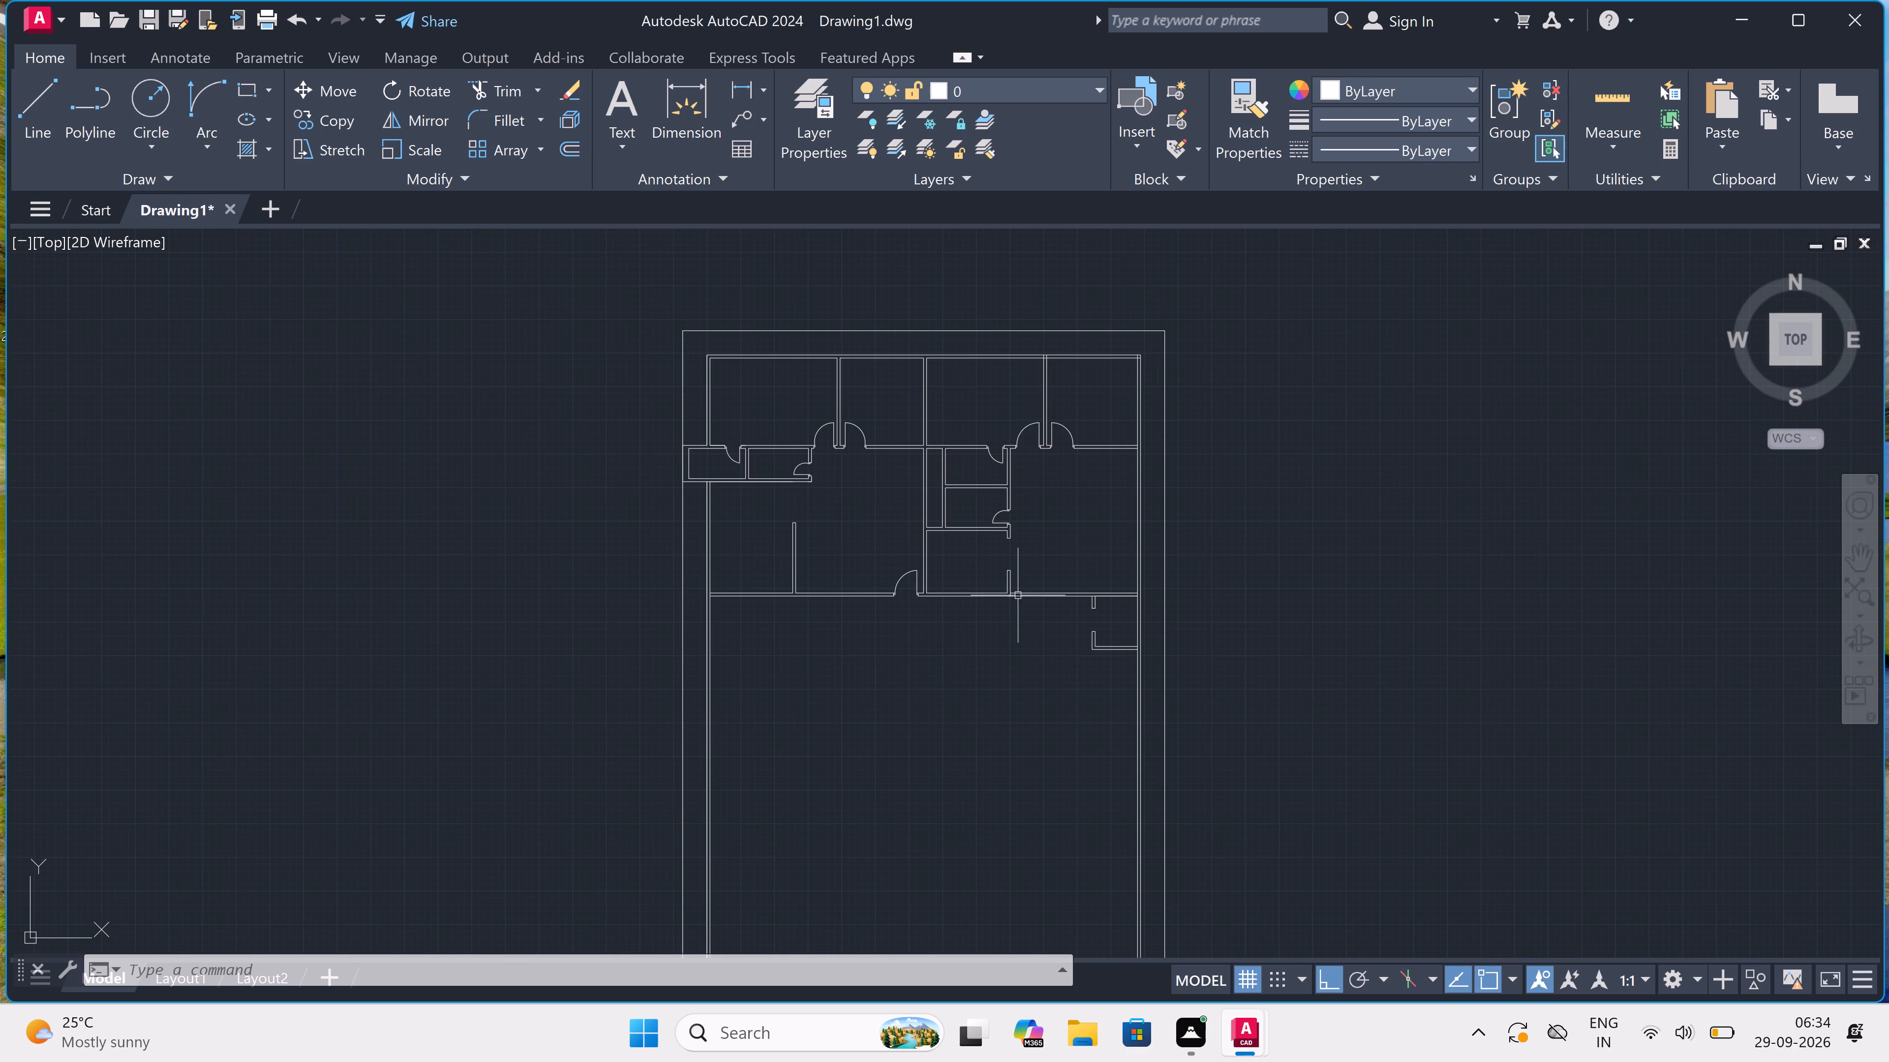
pyautogui.scroll(1, 716, 620)
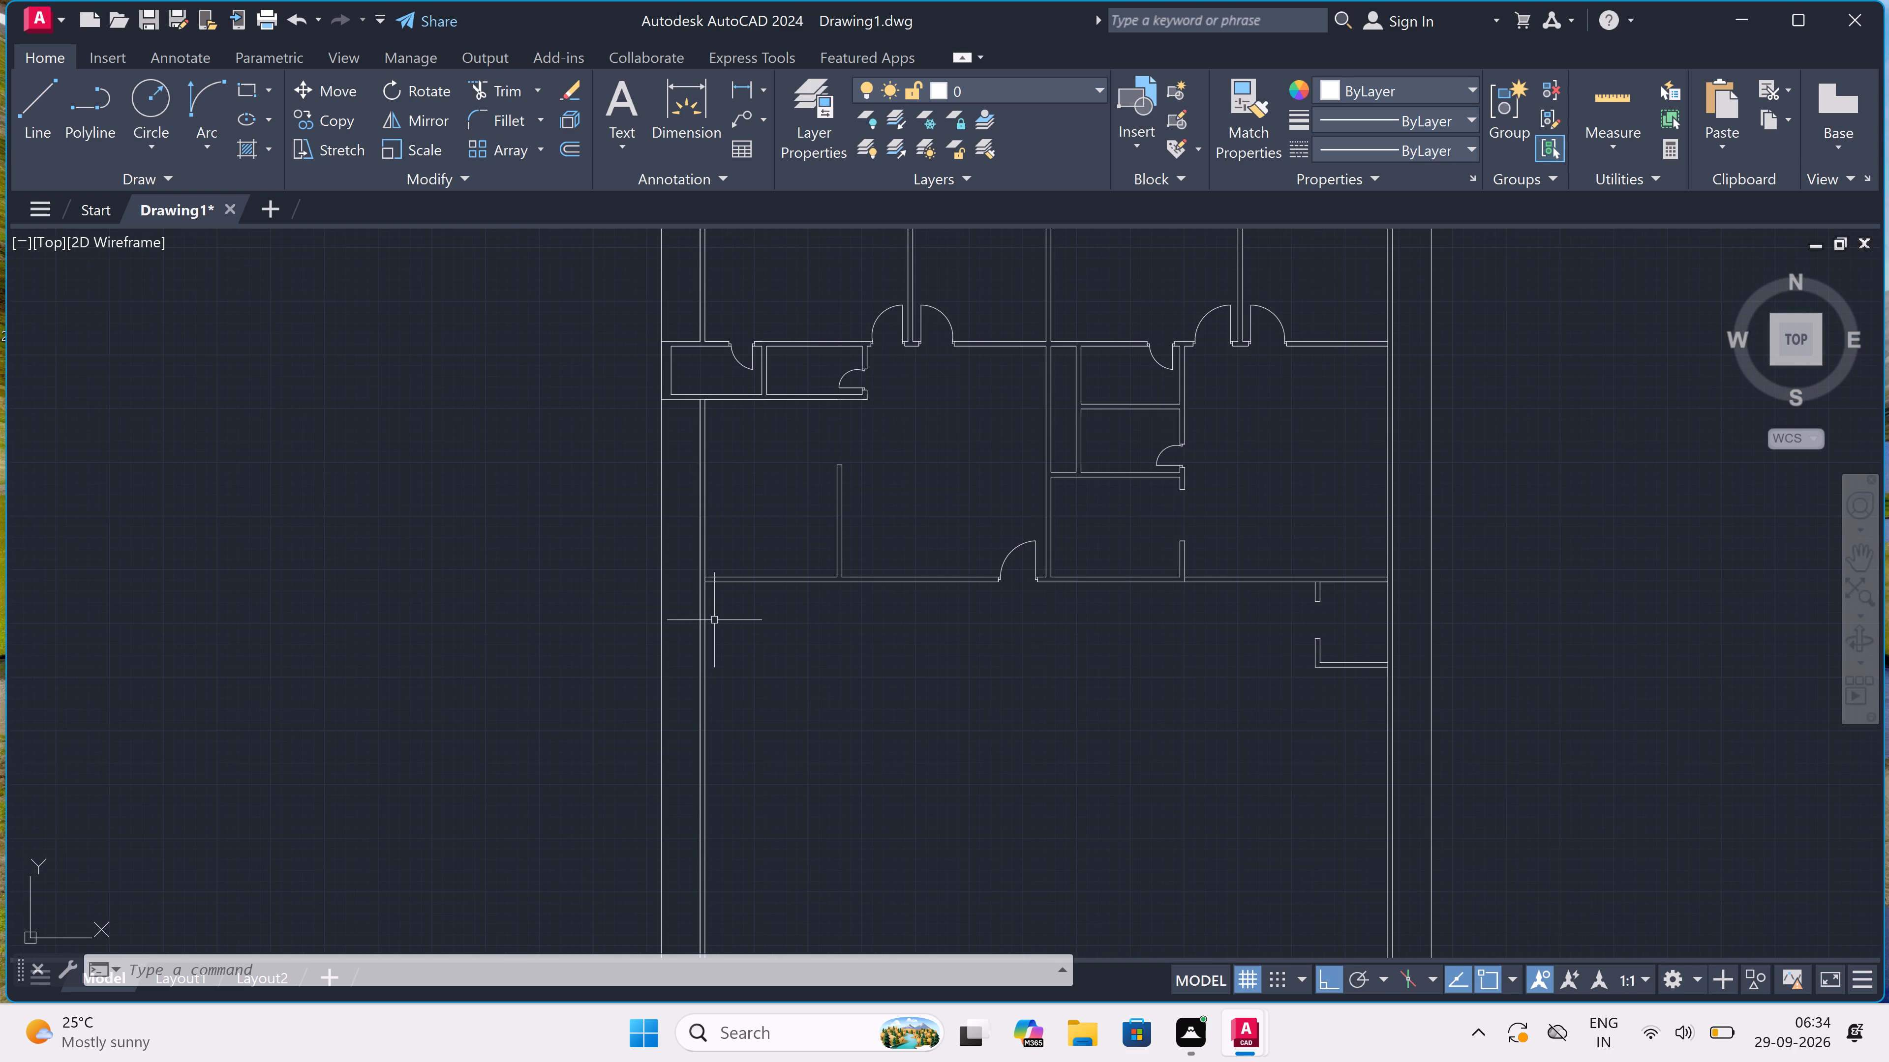
pyautogui.press("'")
pyautogui.press('space')
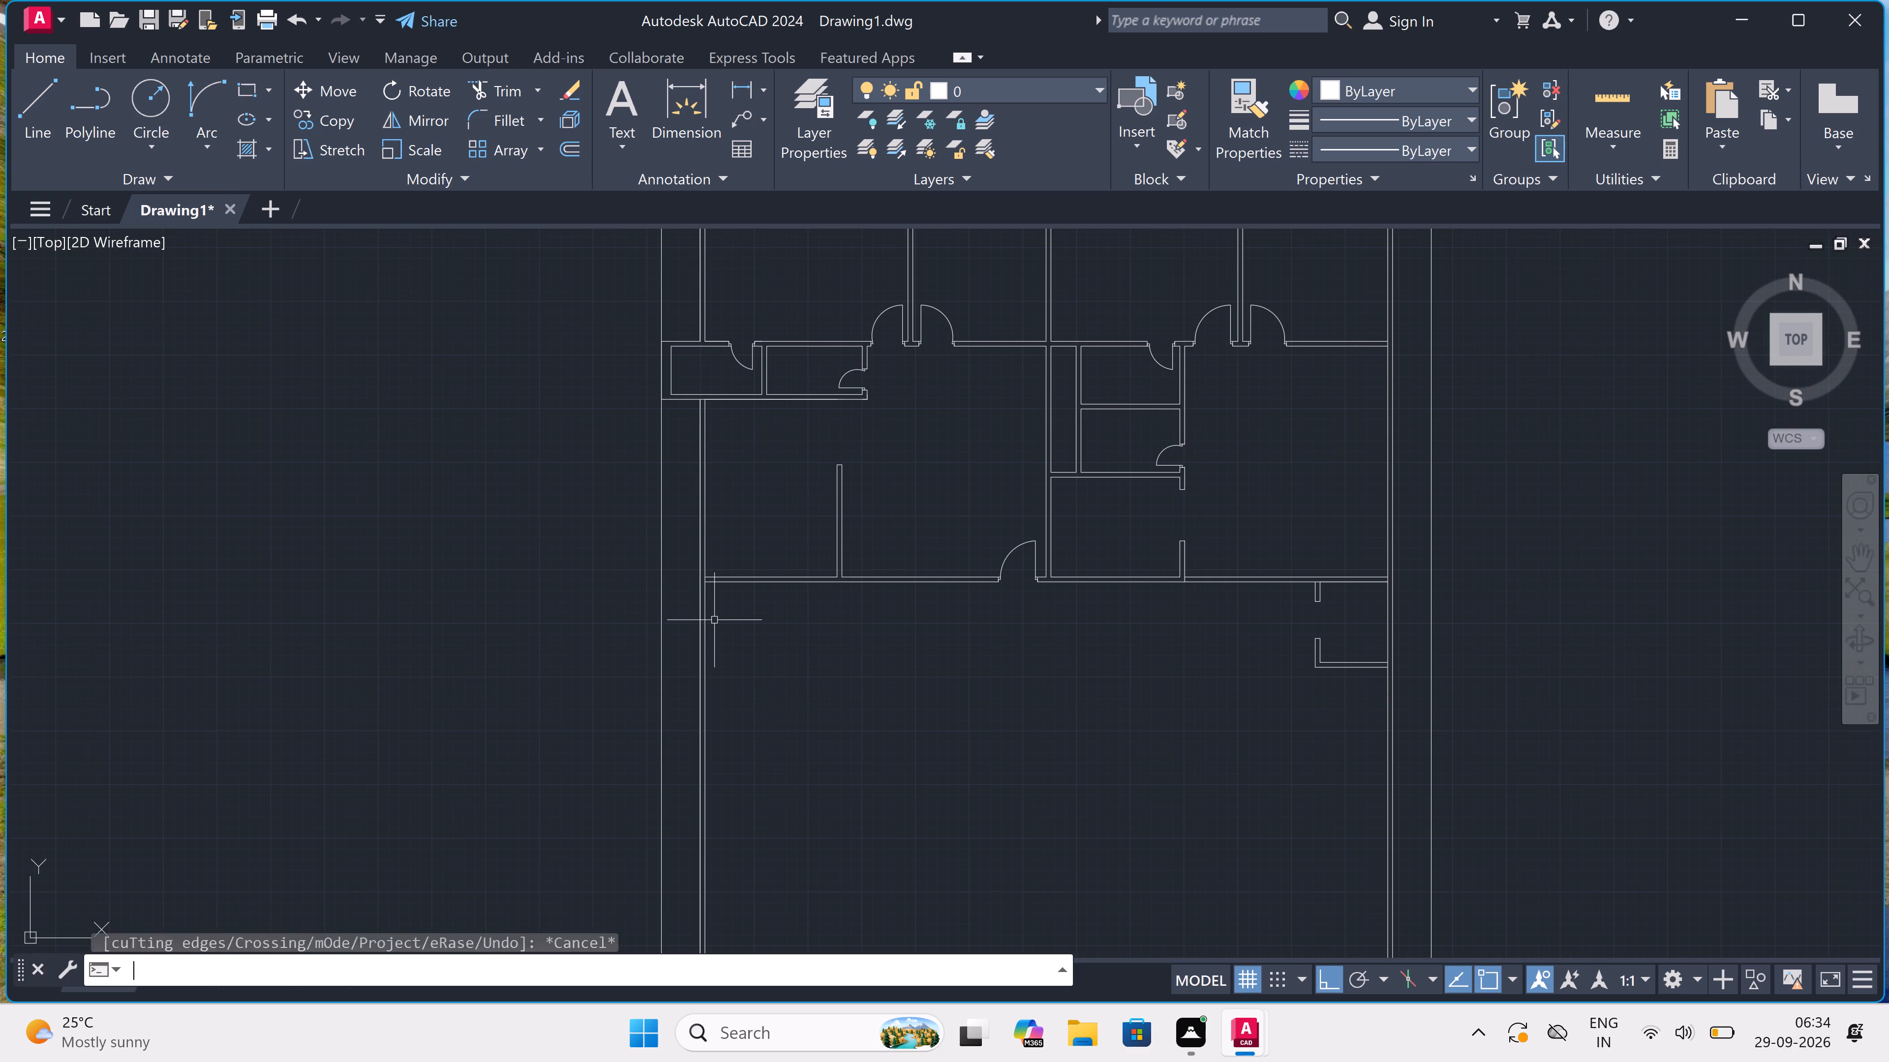
pyautogui.scroll(2, 685, 587)
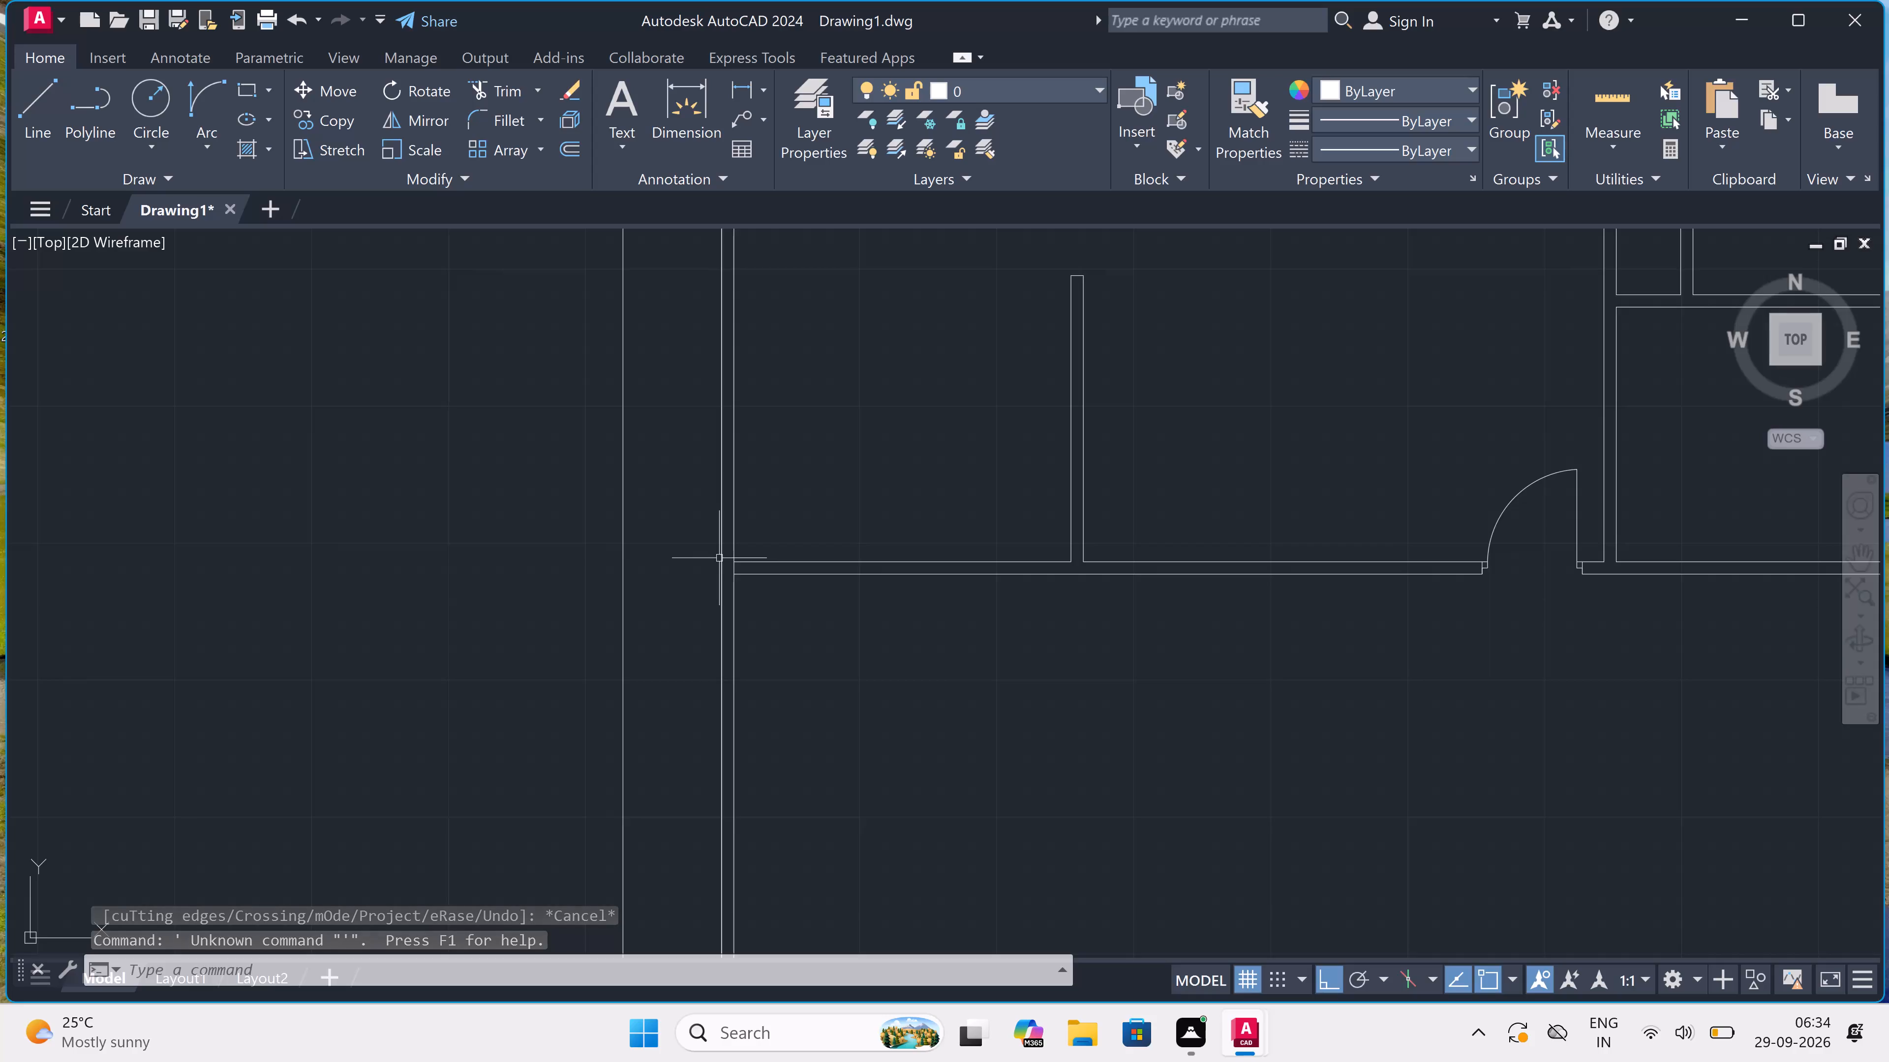
pyautogui.write('l')
pyautogui.press('space')
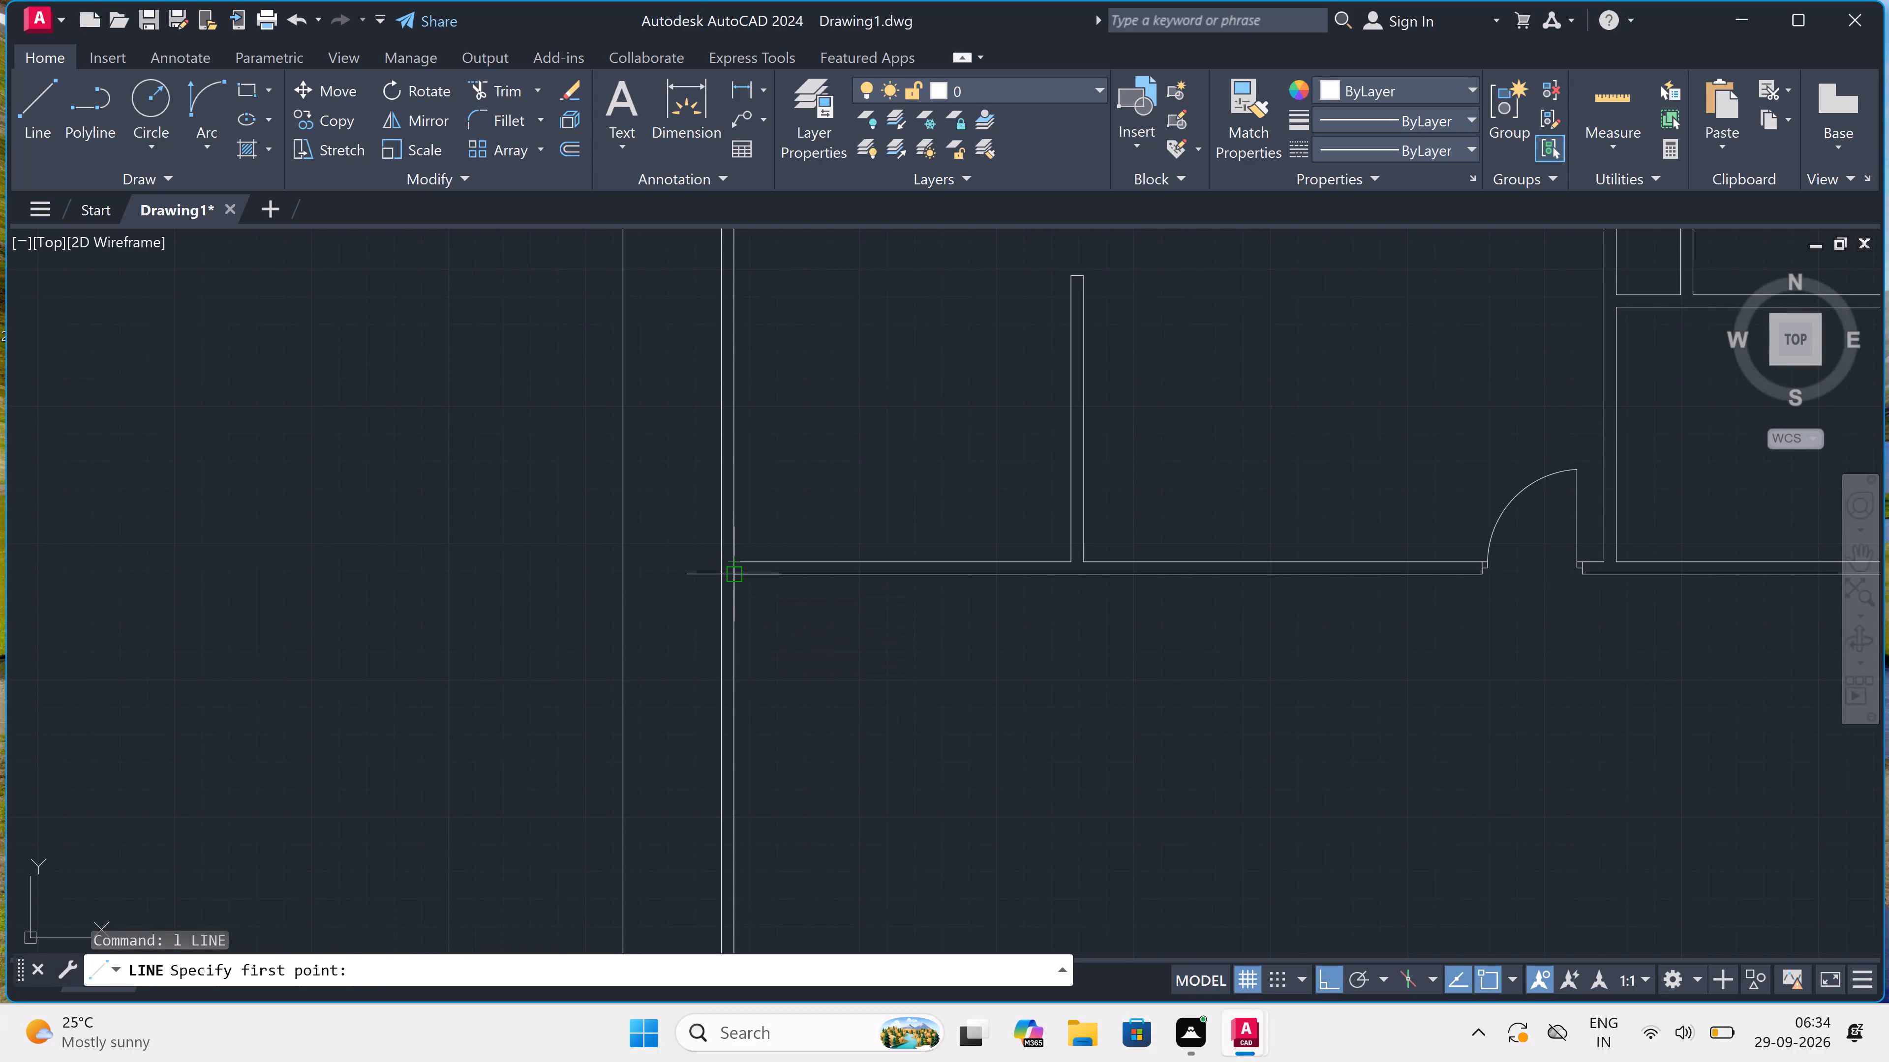
pyautogui.click(740, 572)
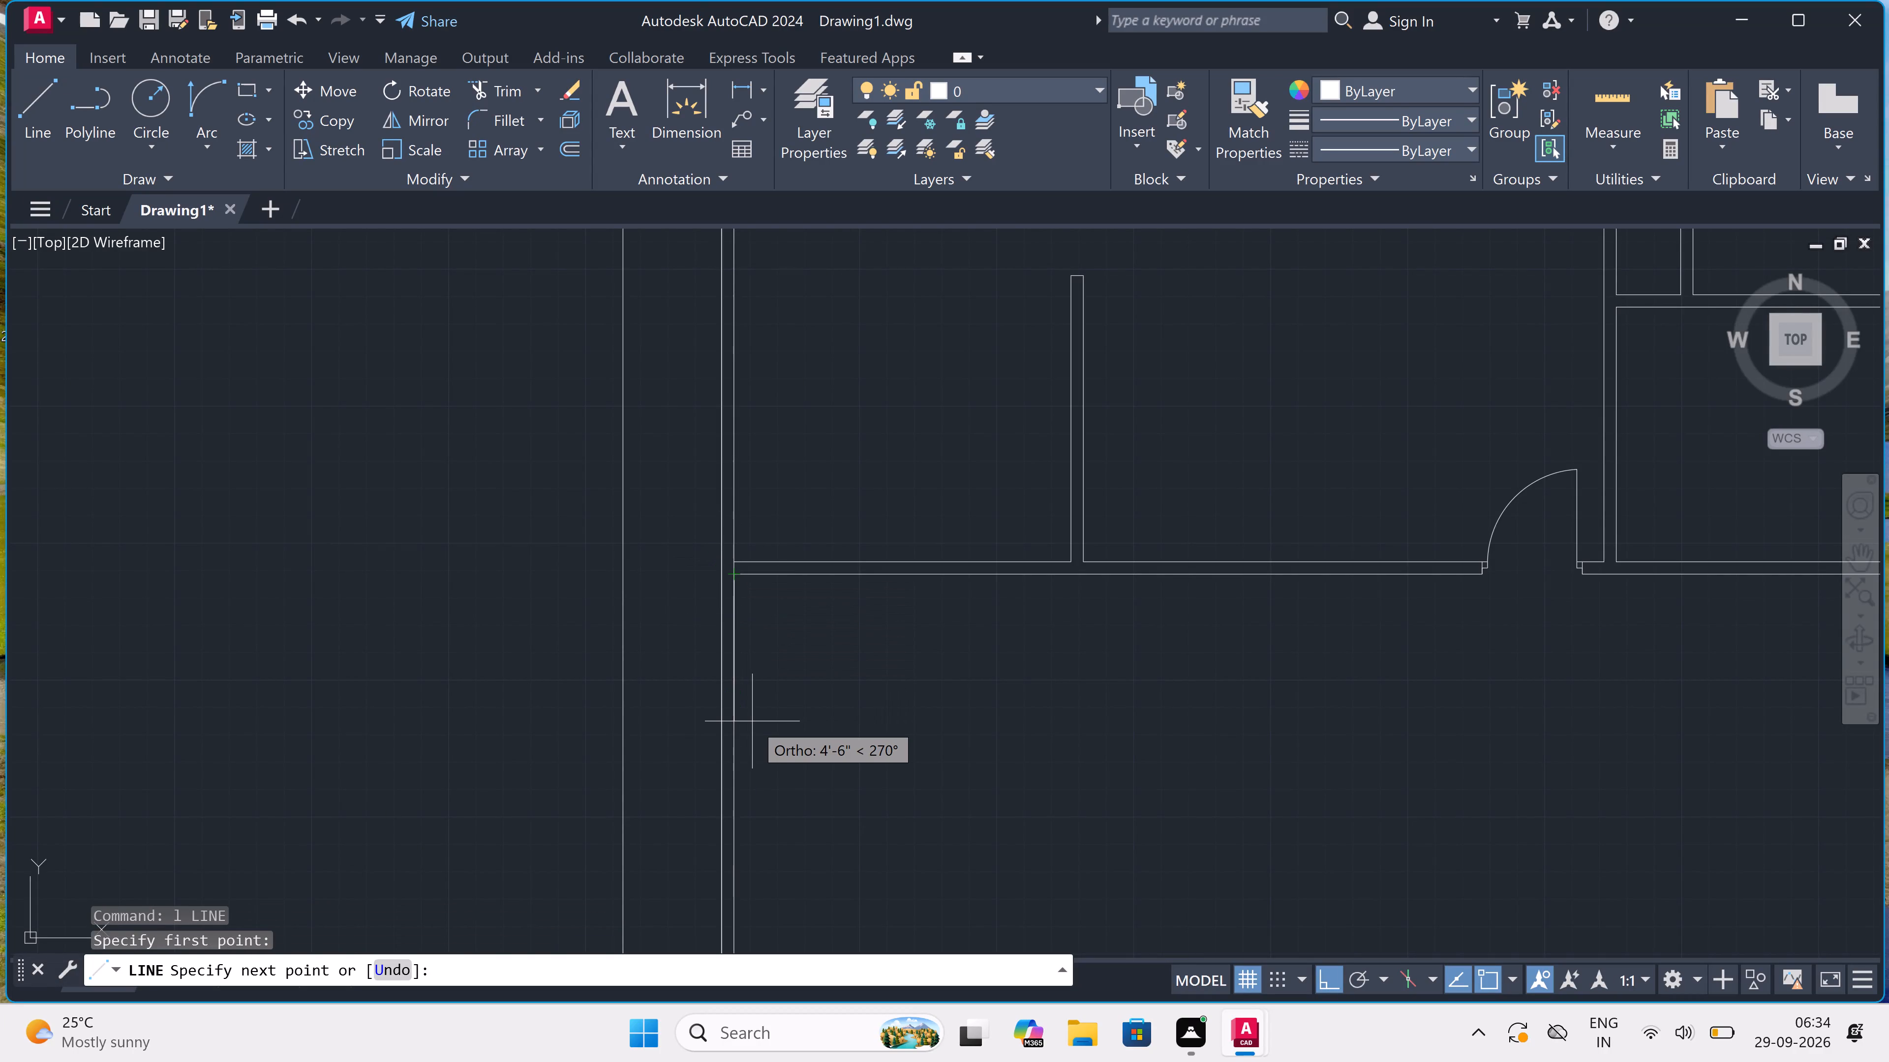
pyautogui.write("8'")
pyautogui.write('4"')
pyautogui.press('space')
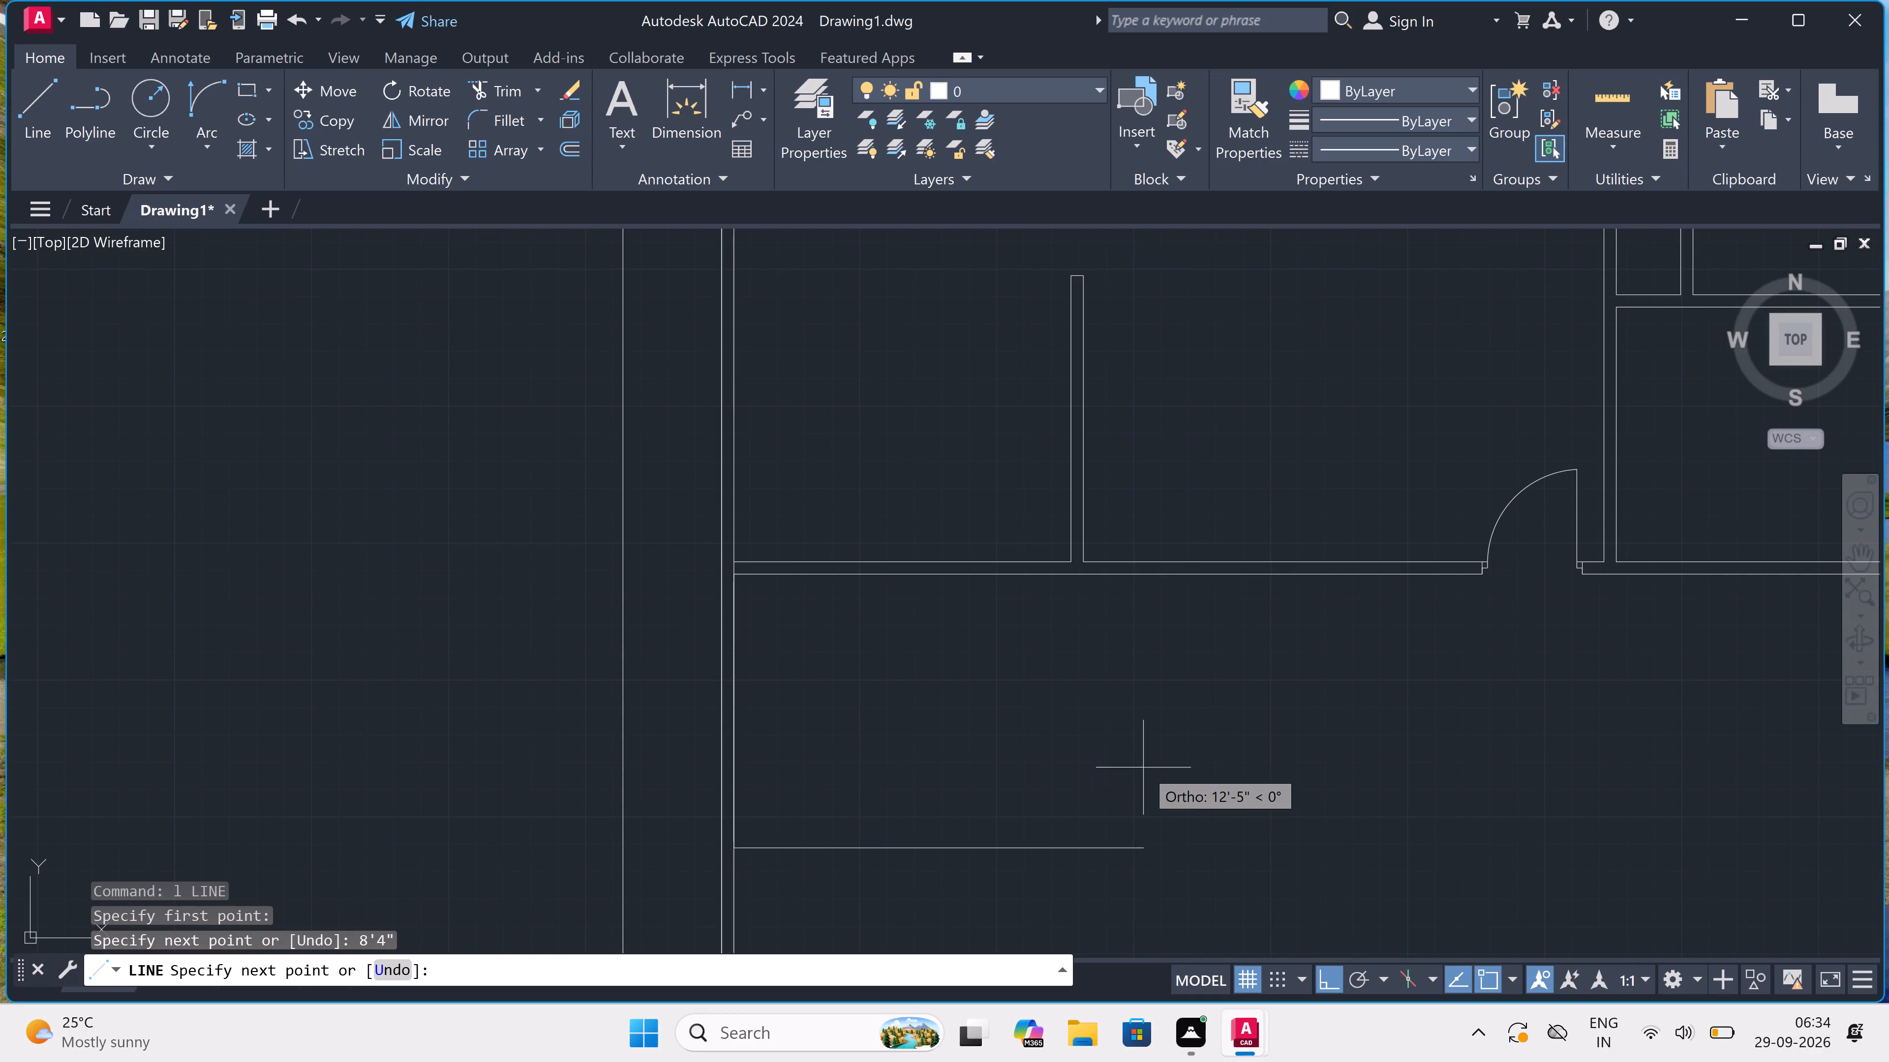
pyautogui.scroll(-3, 1143, 768)
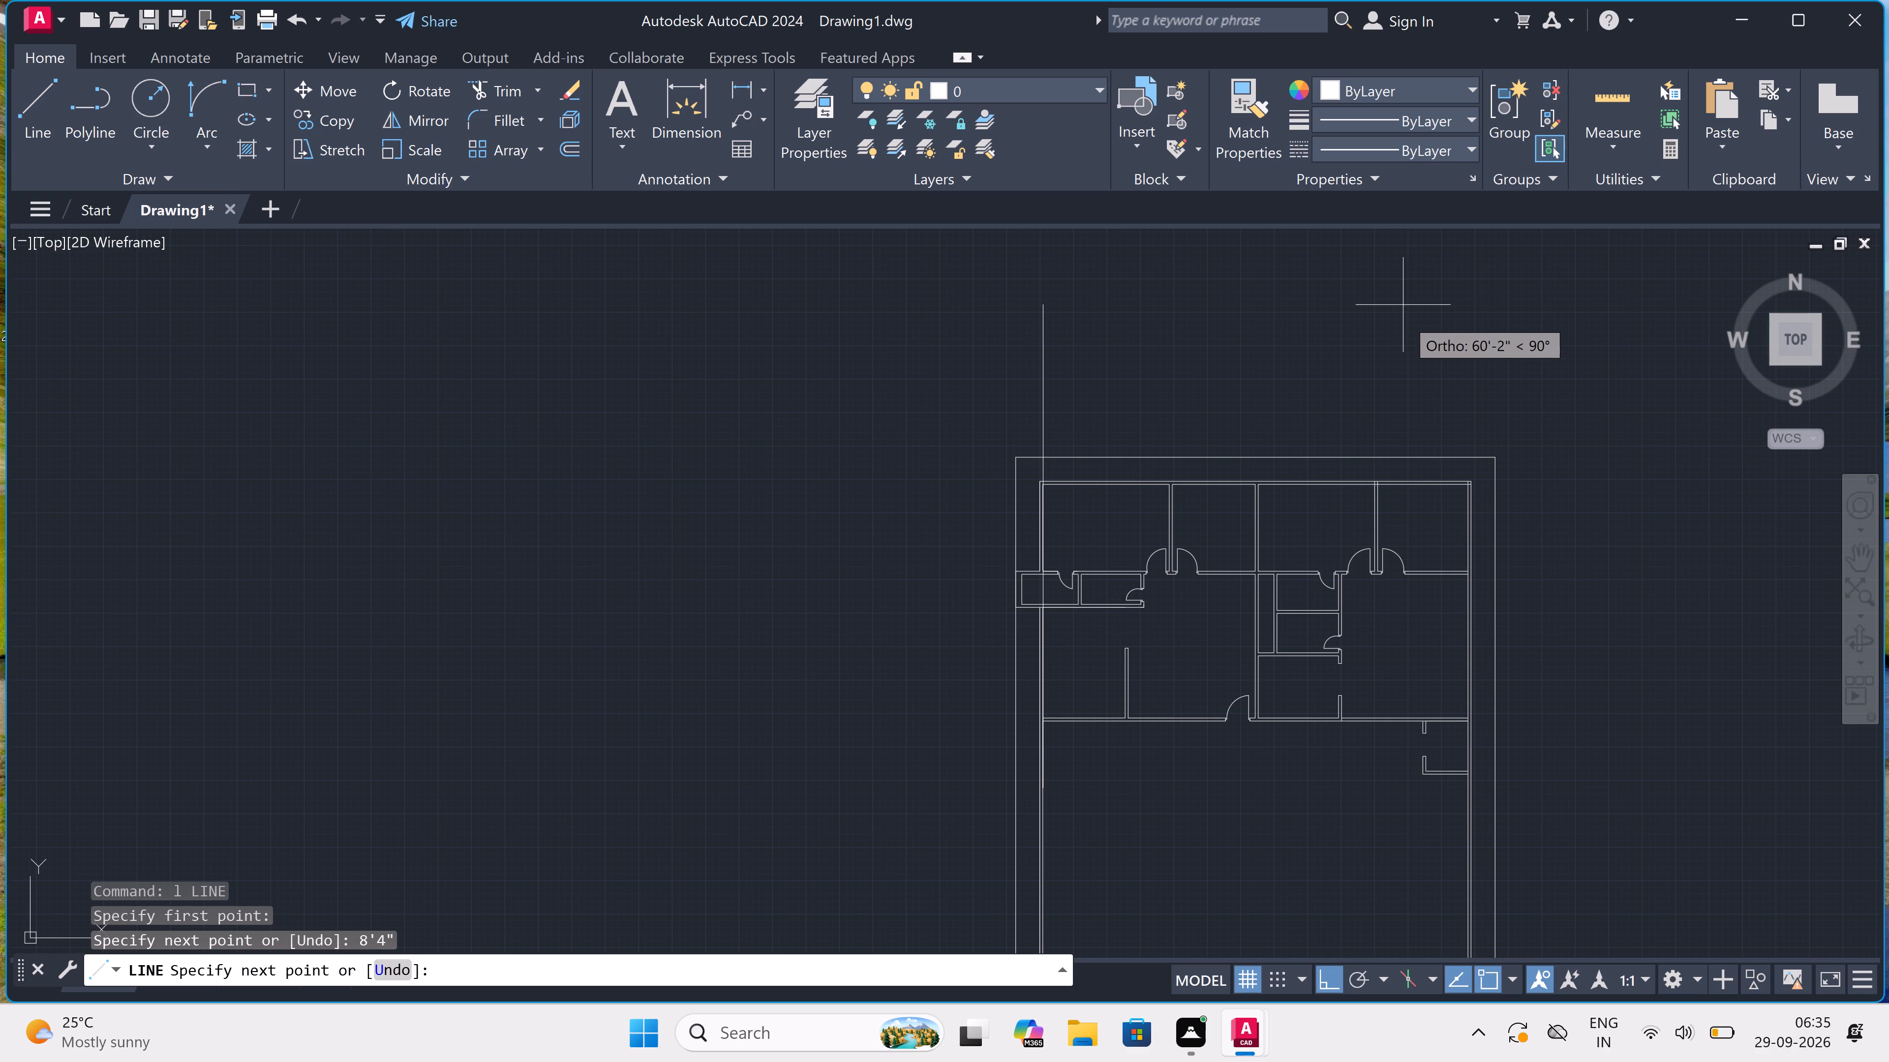
pyautogui.scroll(1, 1488, 769)
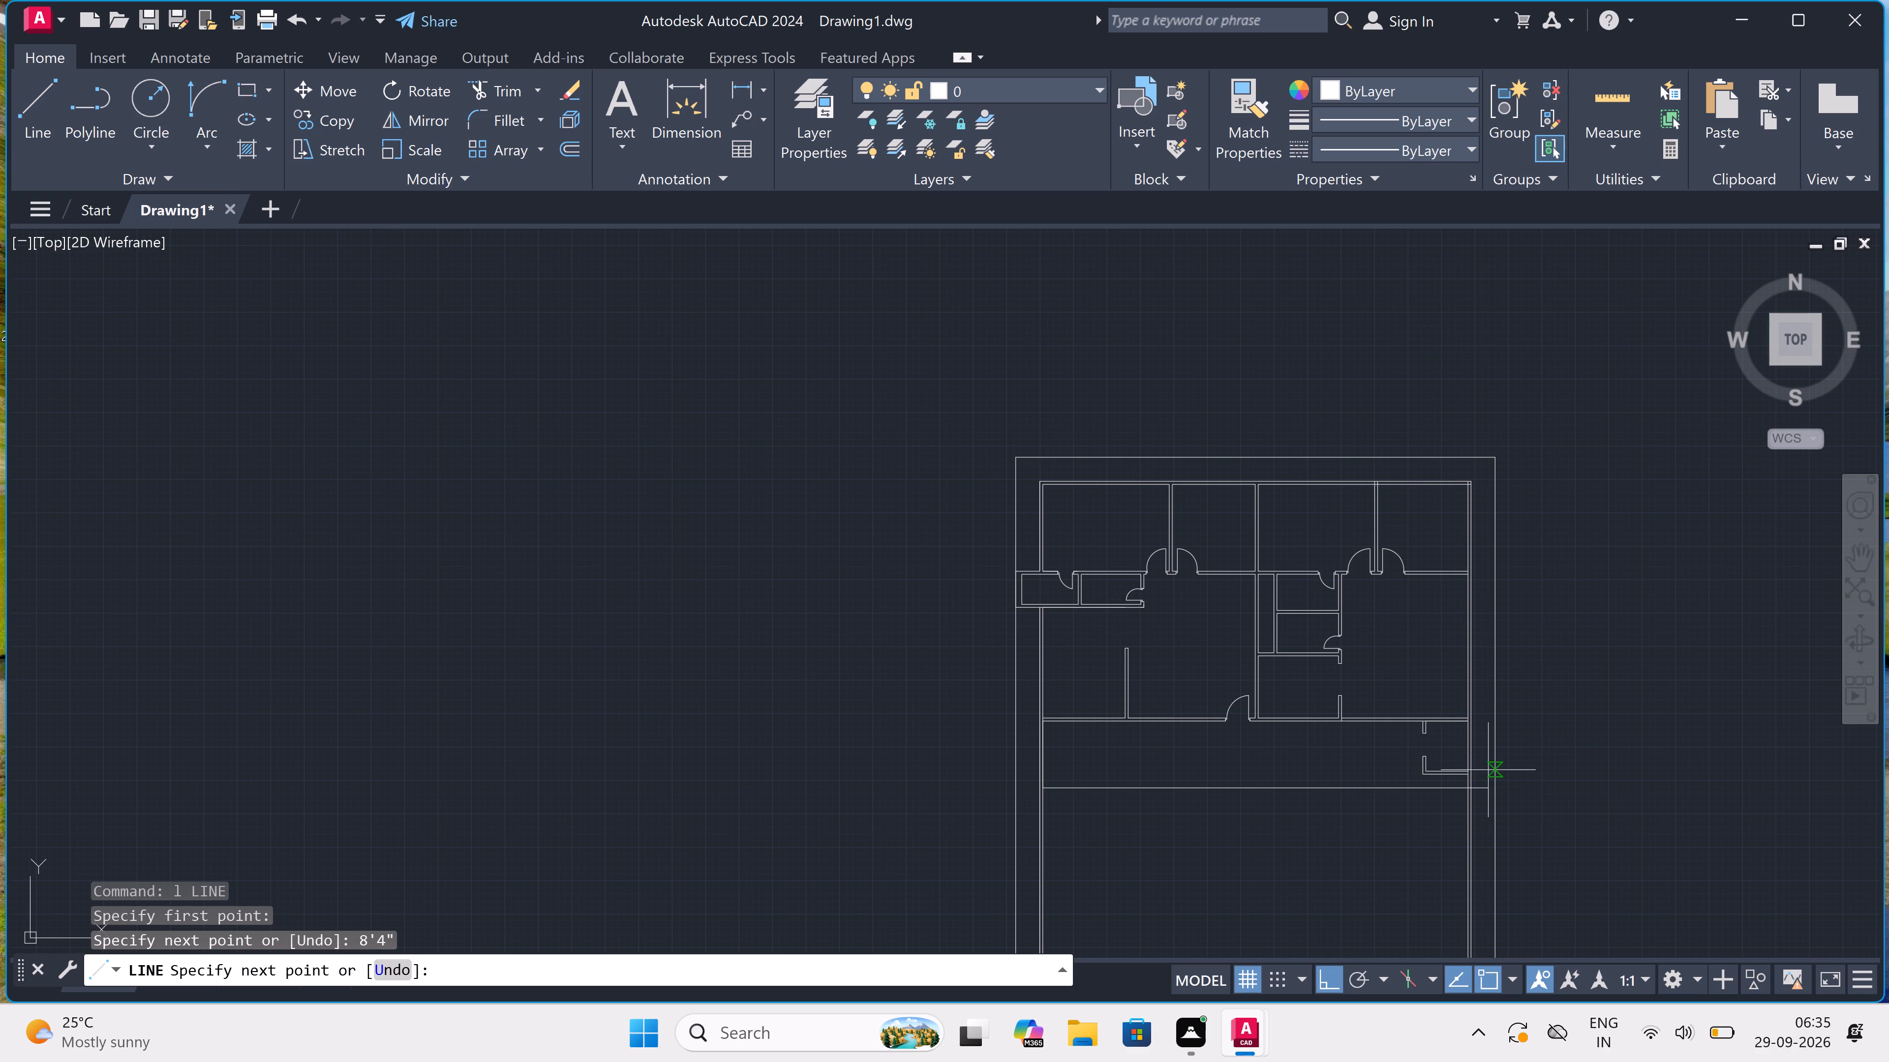
pyautogui.scroll(3, 1459, 808)
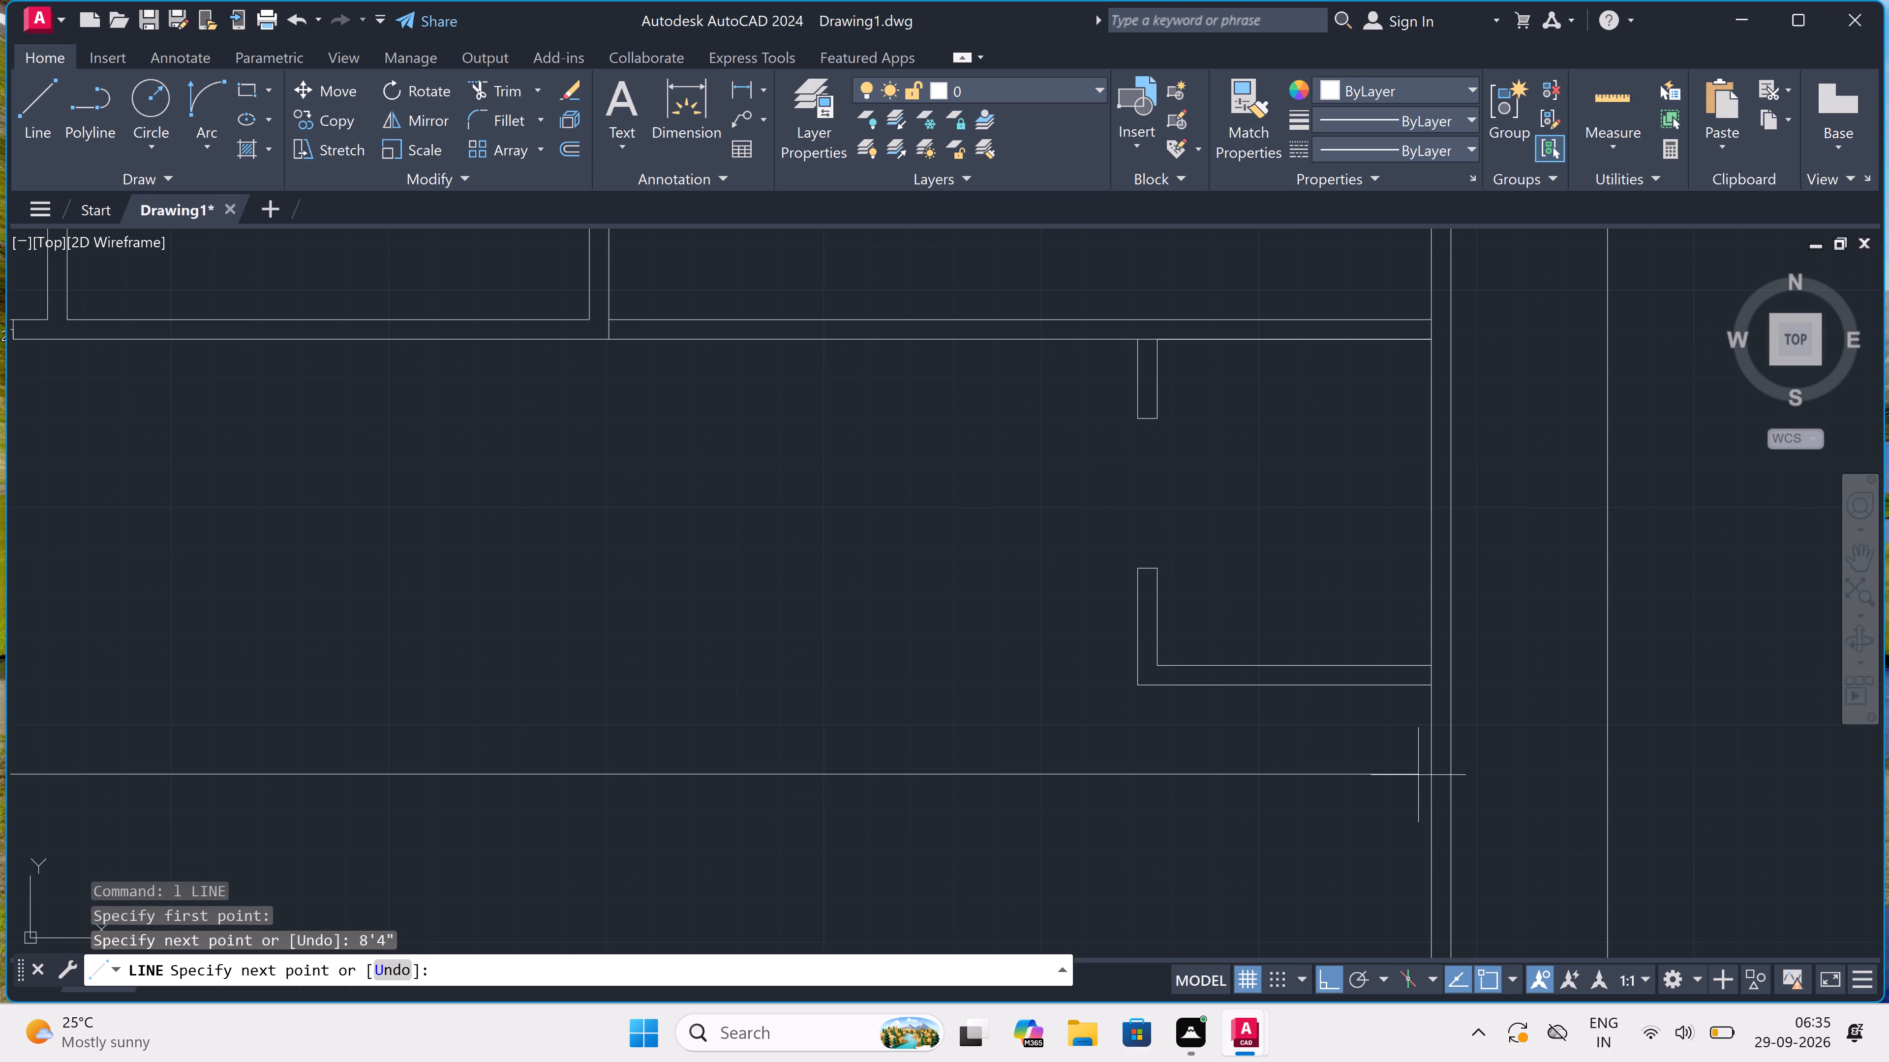
pyautogui.click(1434, 768)
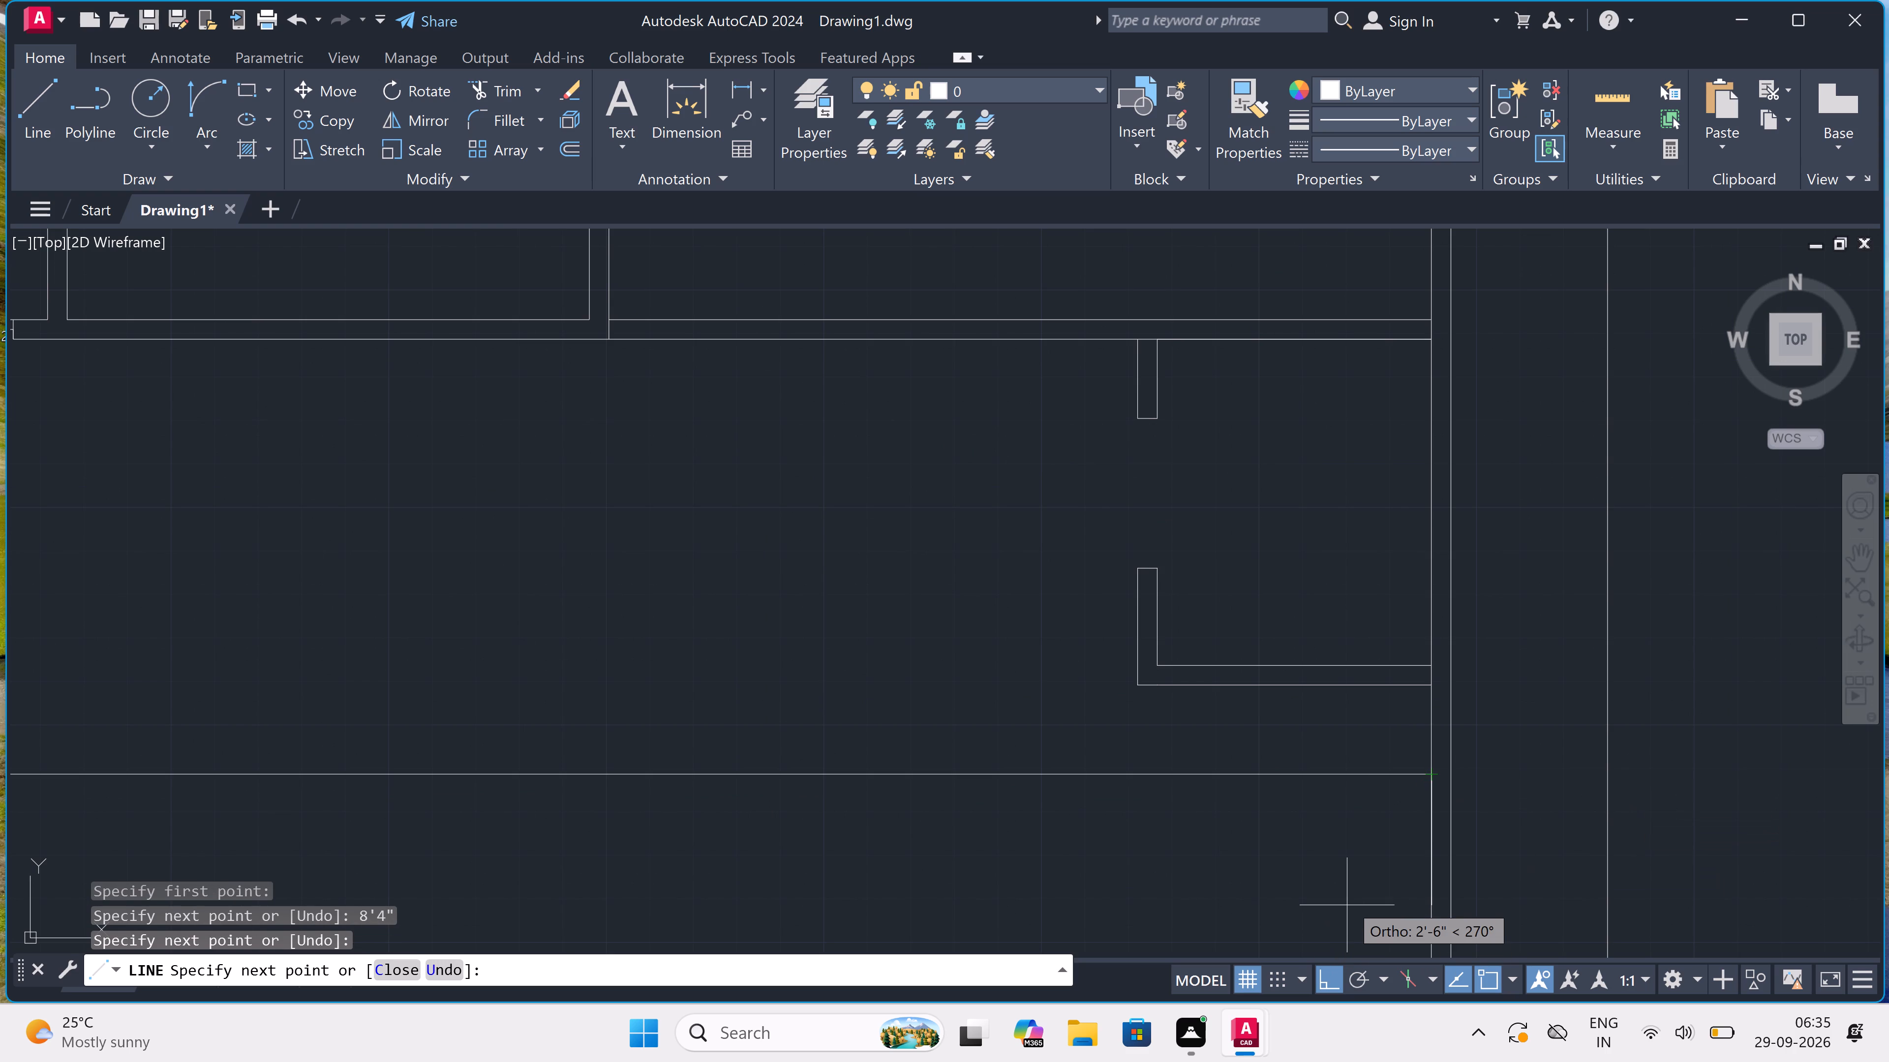
# Continue the line 4.5" down and back across to the west outer wall's inner face, forming the new wall's second face.
pyautogui.write('4.5"')
pyautogui.press('space')
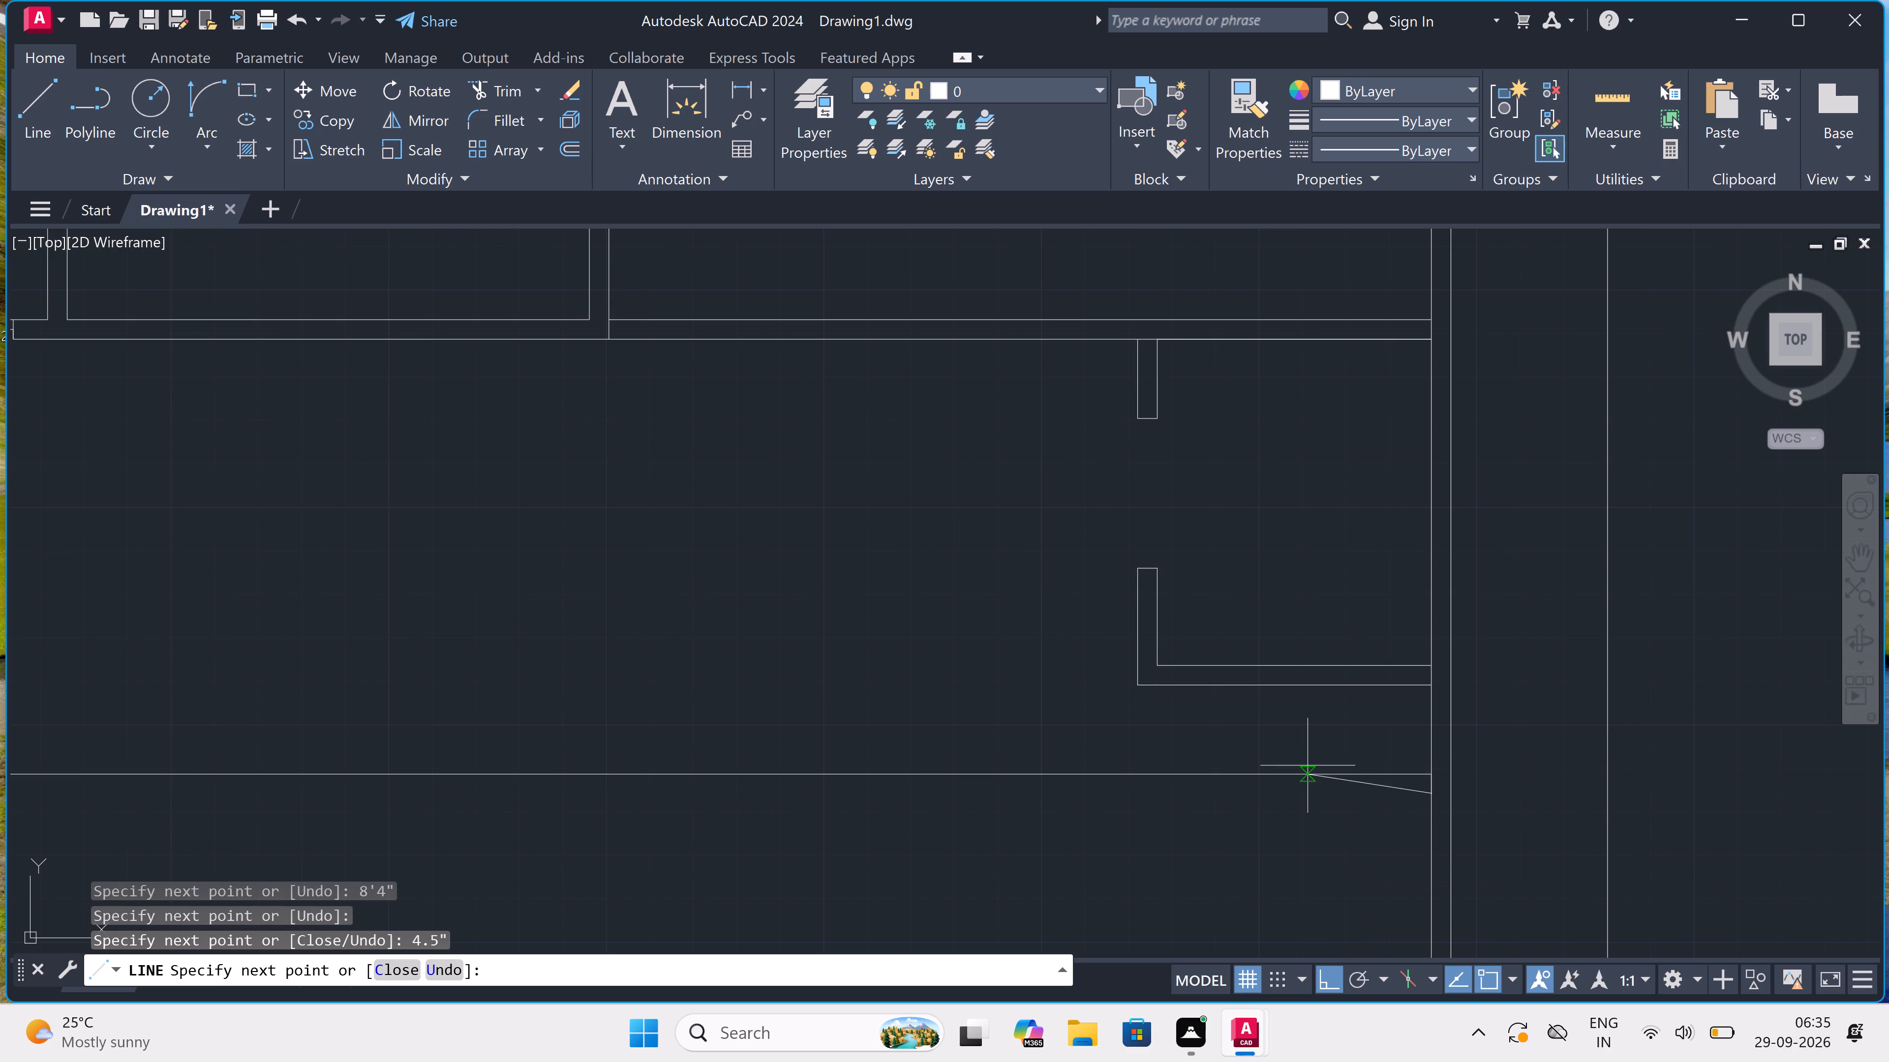
pyautogui.scroll(-2, 1279, 737)
pyautogui.scroll(-3, 794, 701)
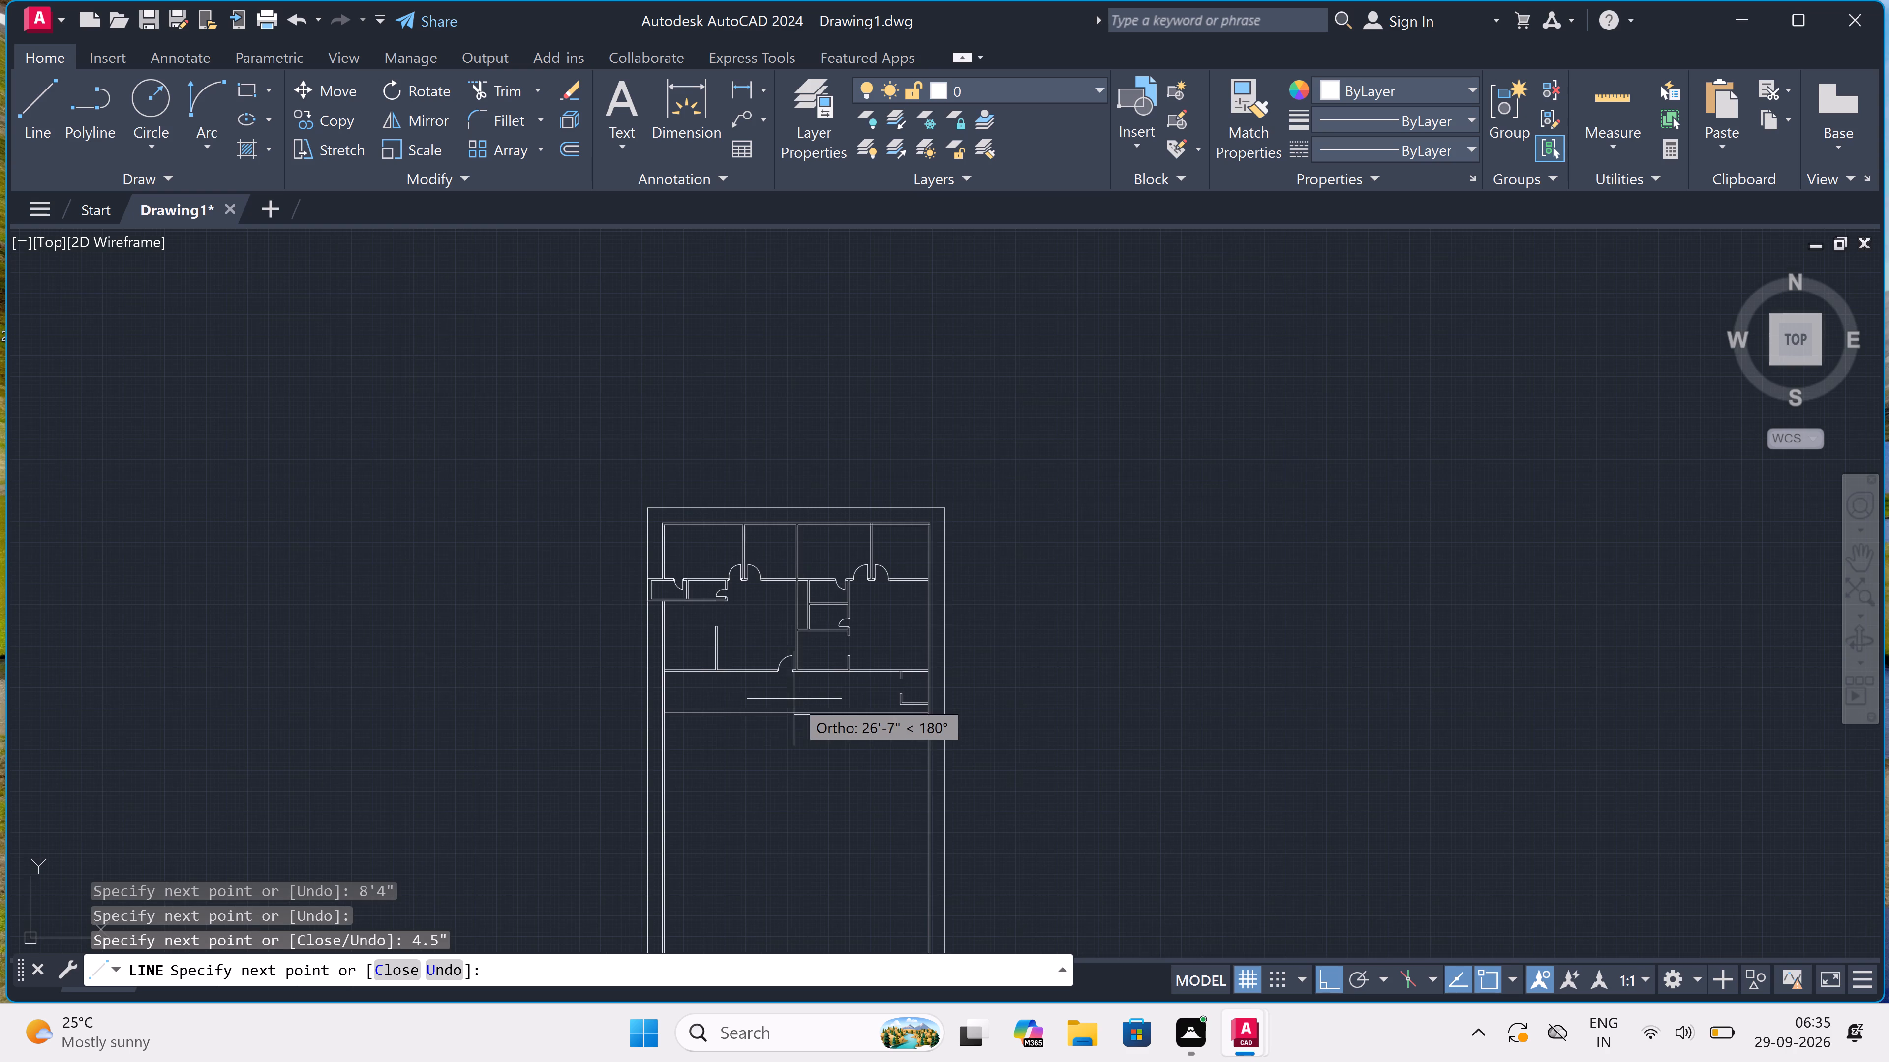
pyautogui.scroll(5, 646, 712)
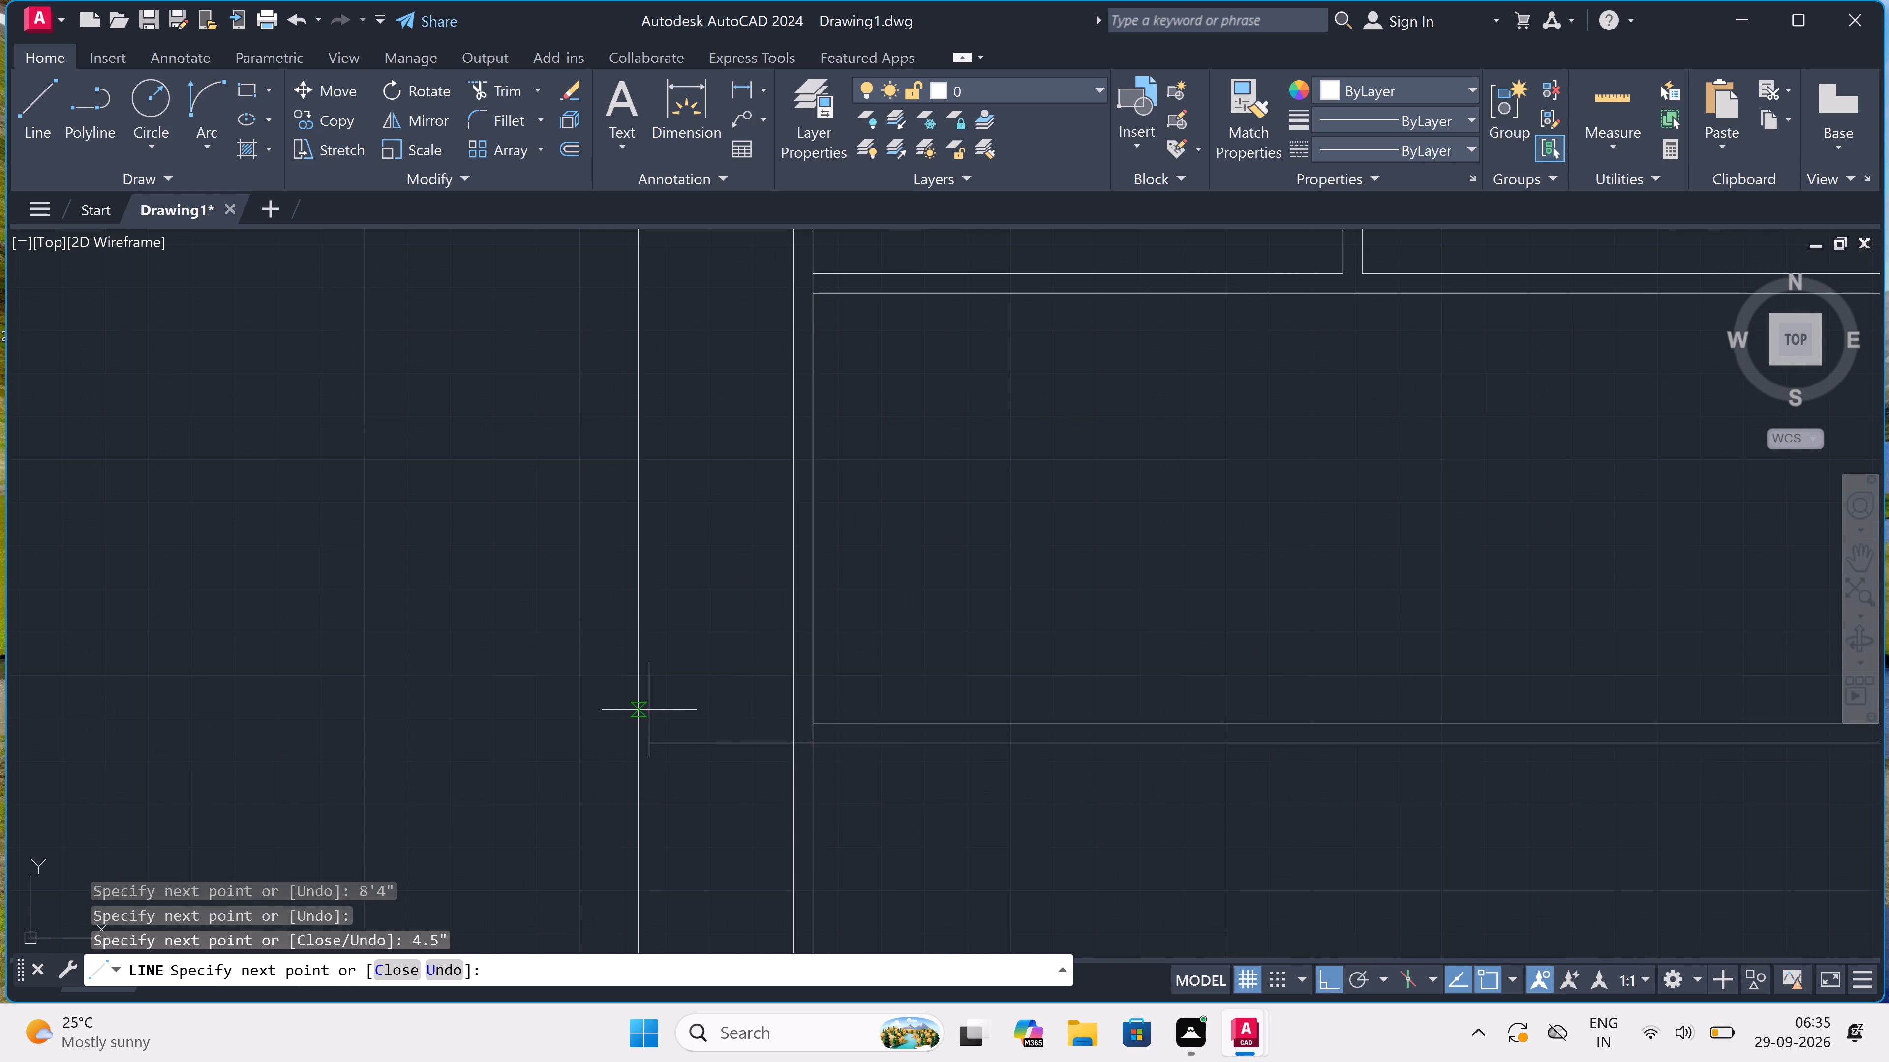
pyautogui.click(807, 744)
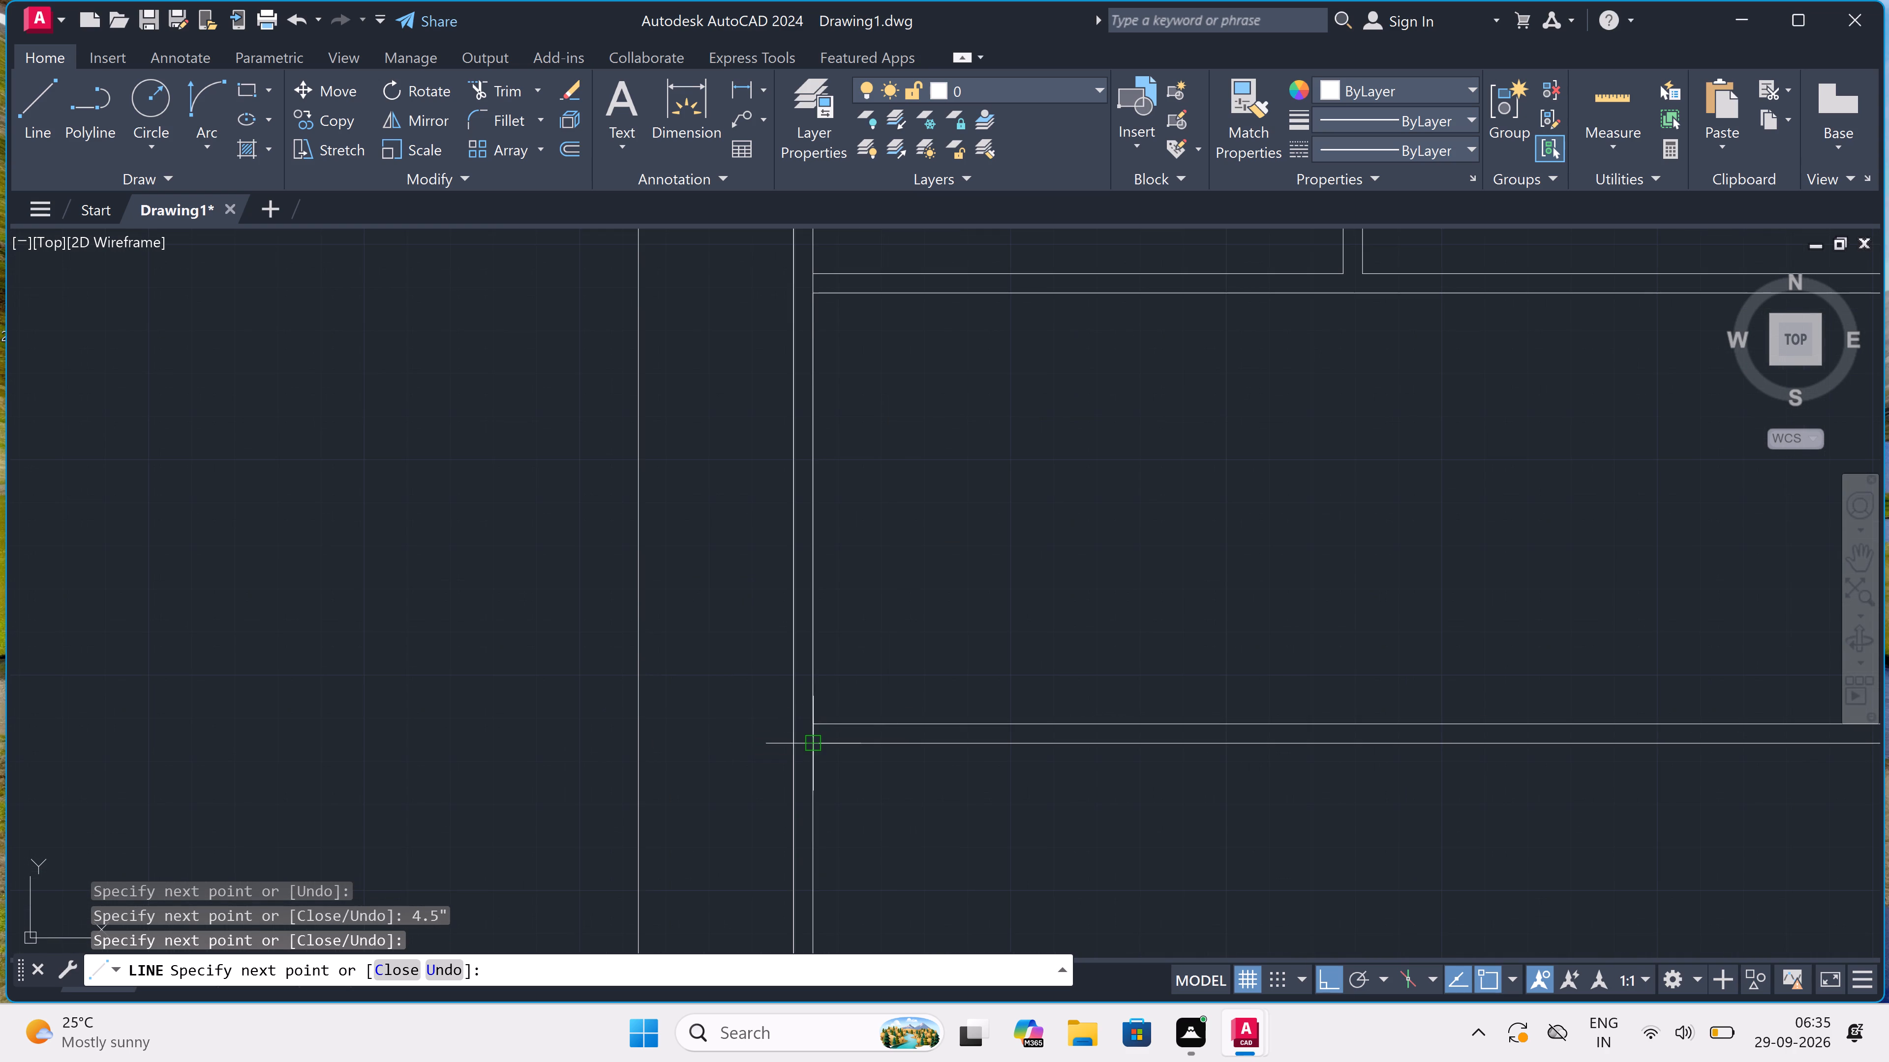
pyautogui.press('Escape')
# Draw two vertical lines extending both faces of the small room's west wall down to the new horizontal wall's upper face.
pyautogui.scroll(-3, 806, 744)
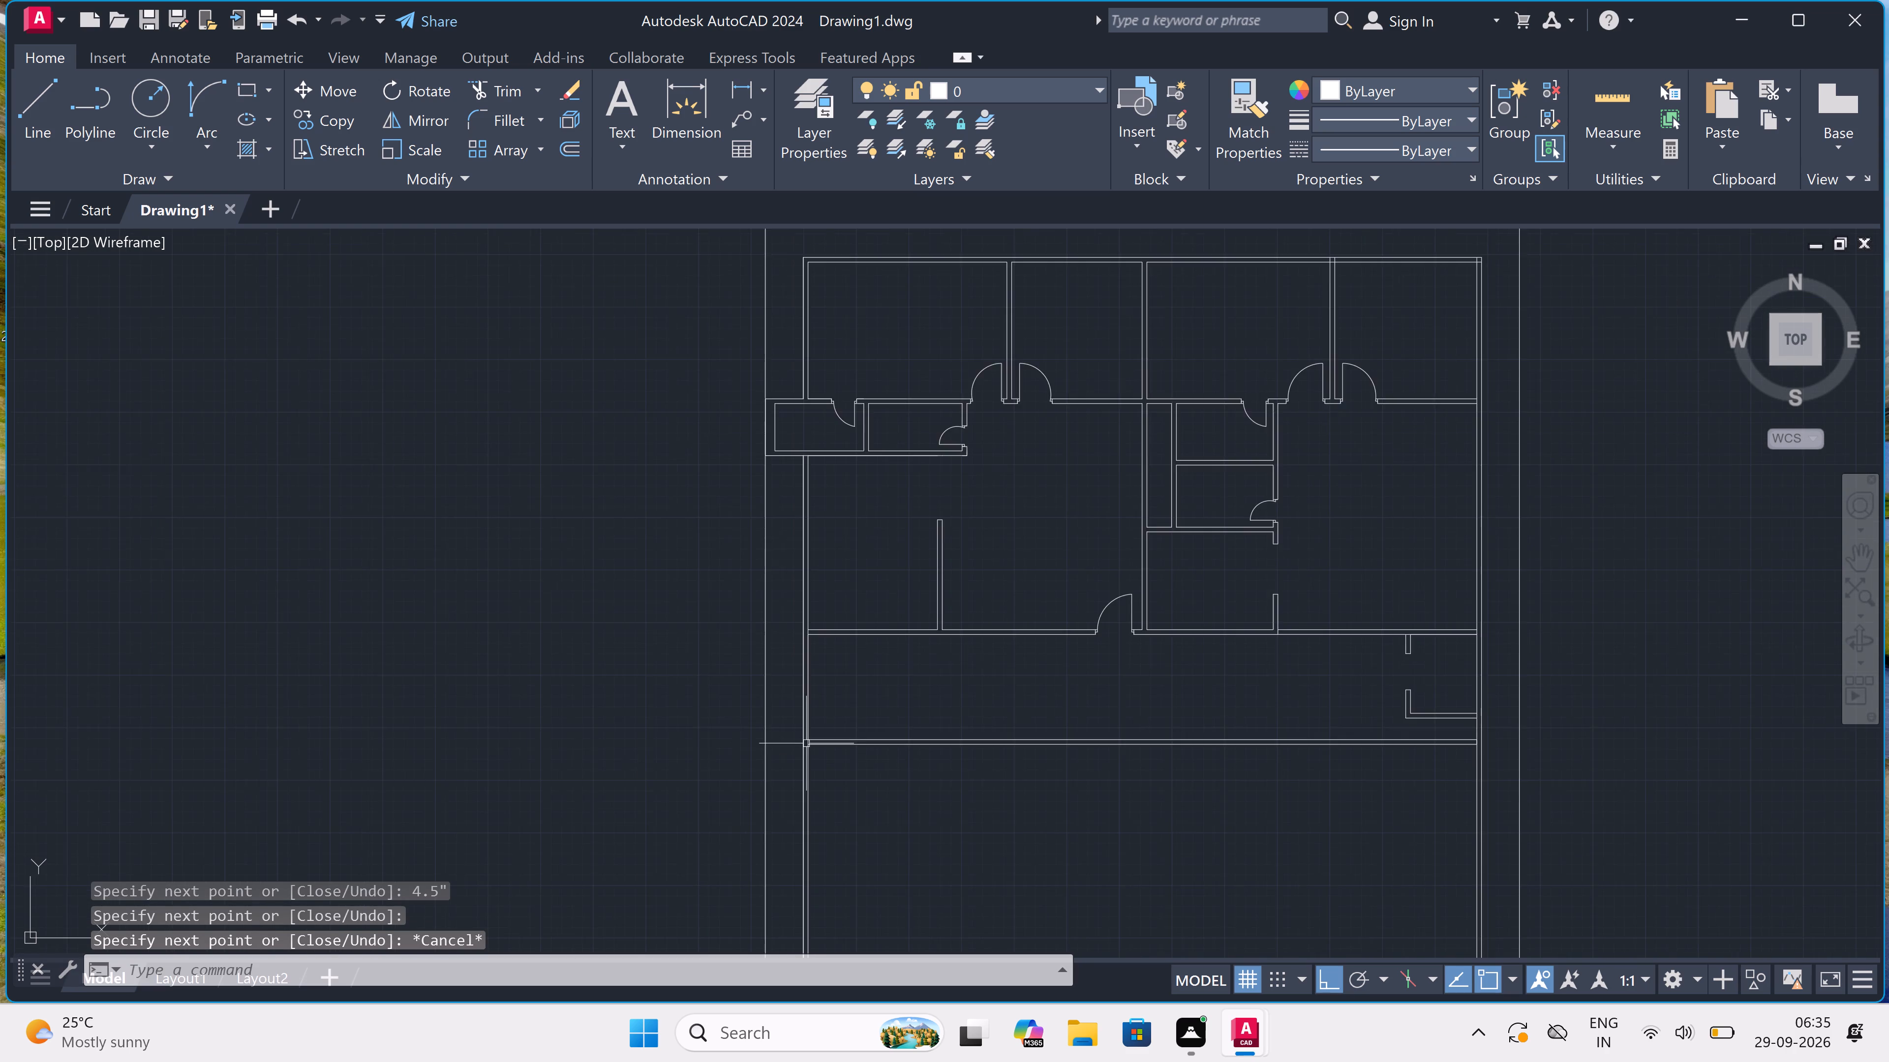
pyautogui.scroll(-1, 806, 743)
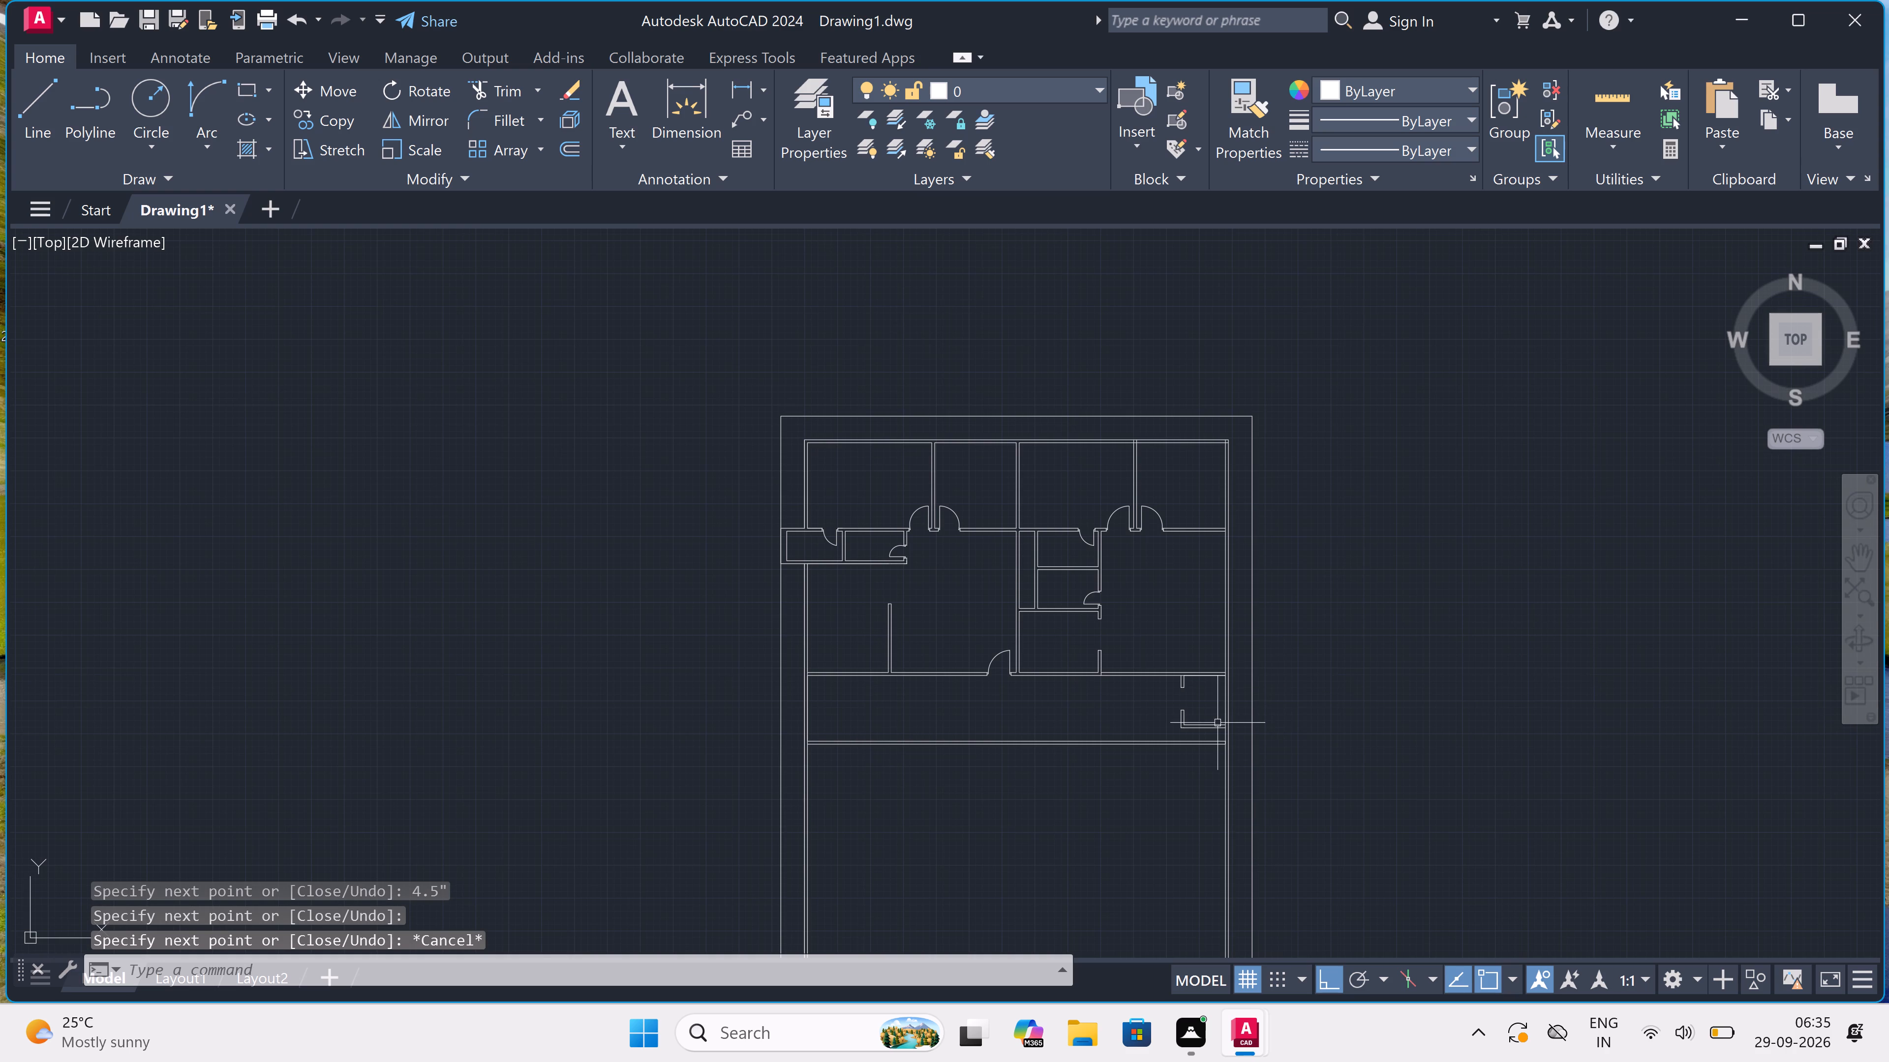
pyautogui.scroll(3, 1204, 714)
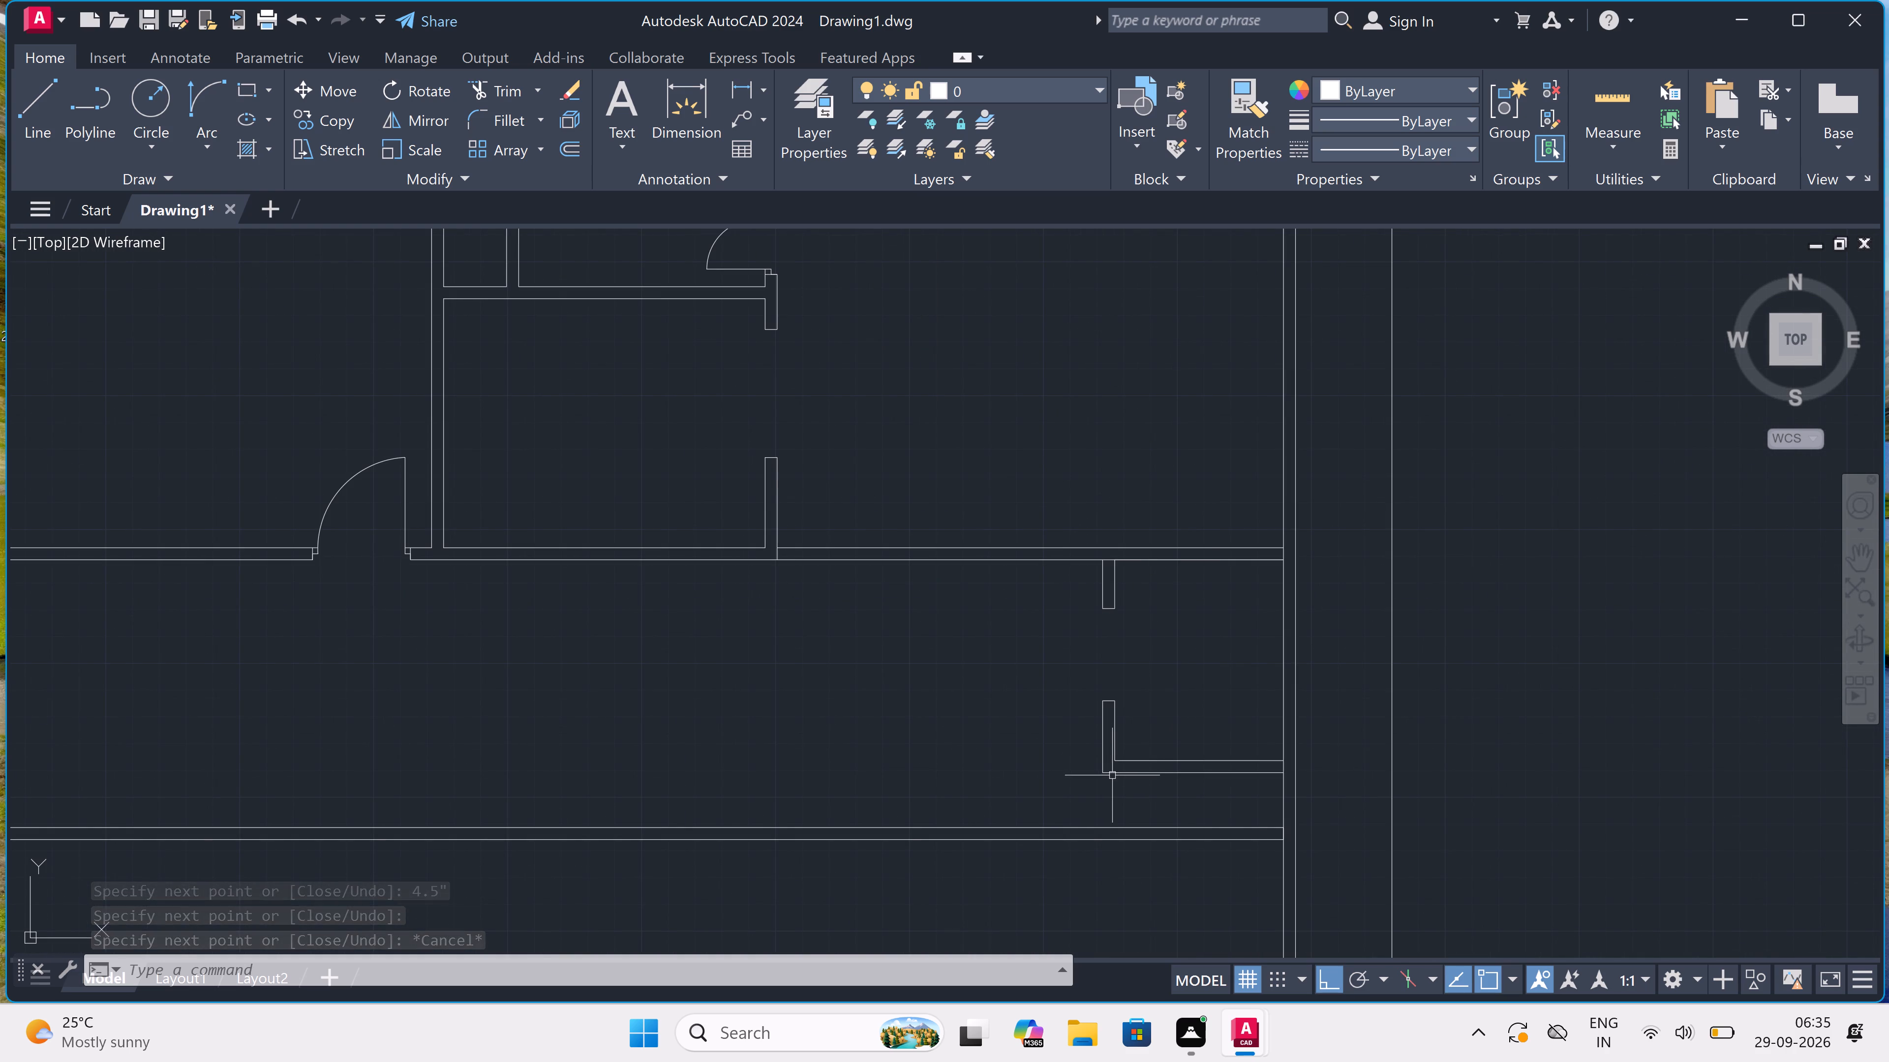
pyautogui.press('space')
pyautogui.scroll(2, 1108, 775)
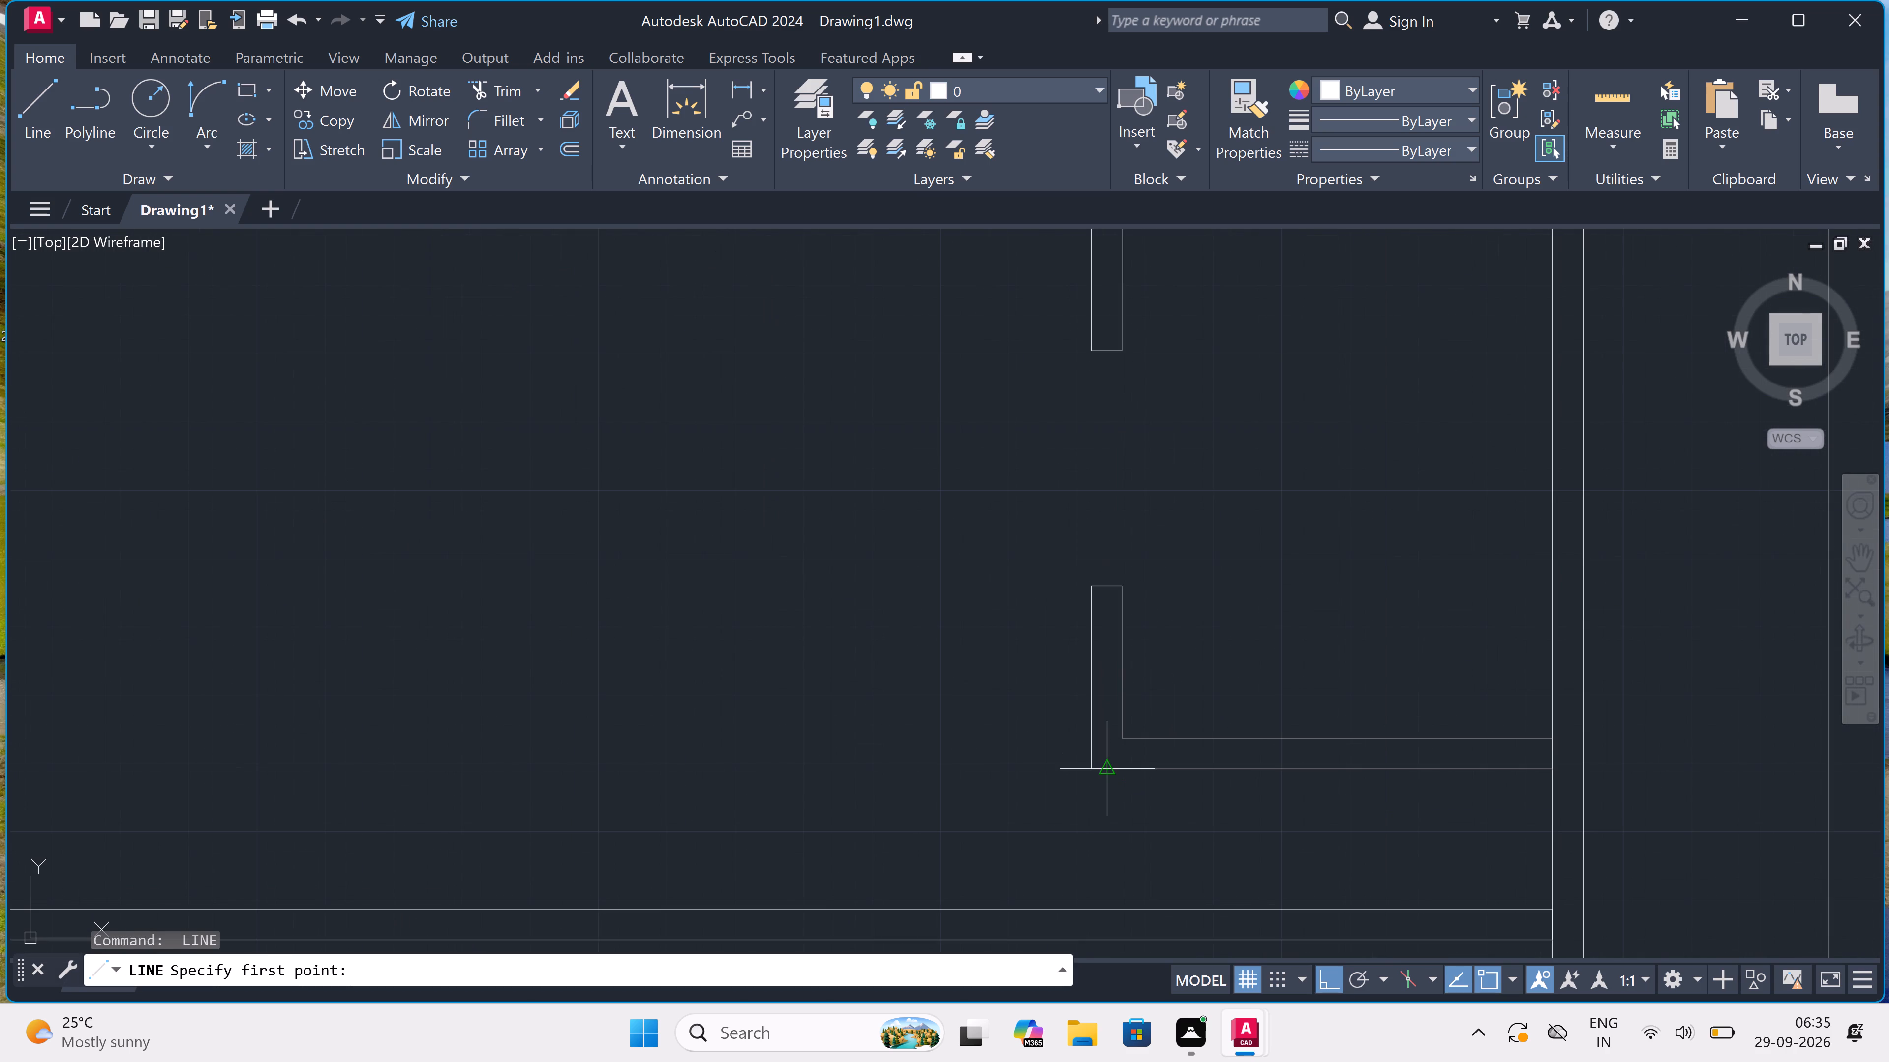
pyautogui.click(1091, 770)
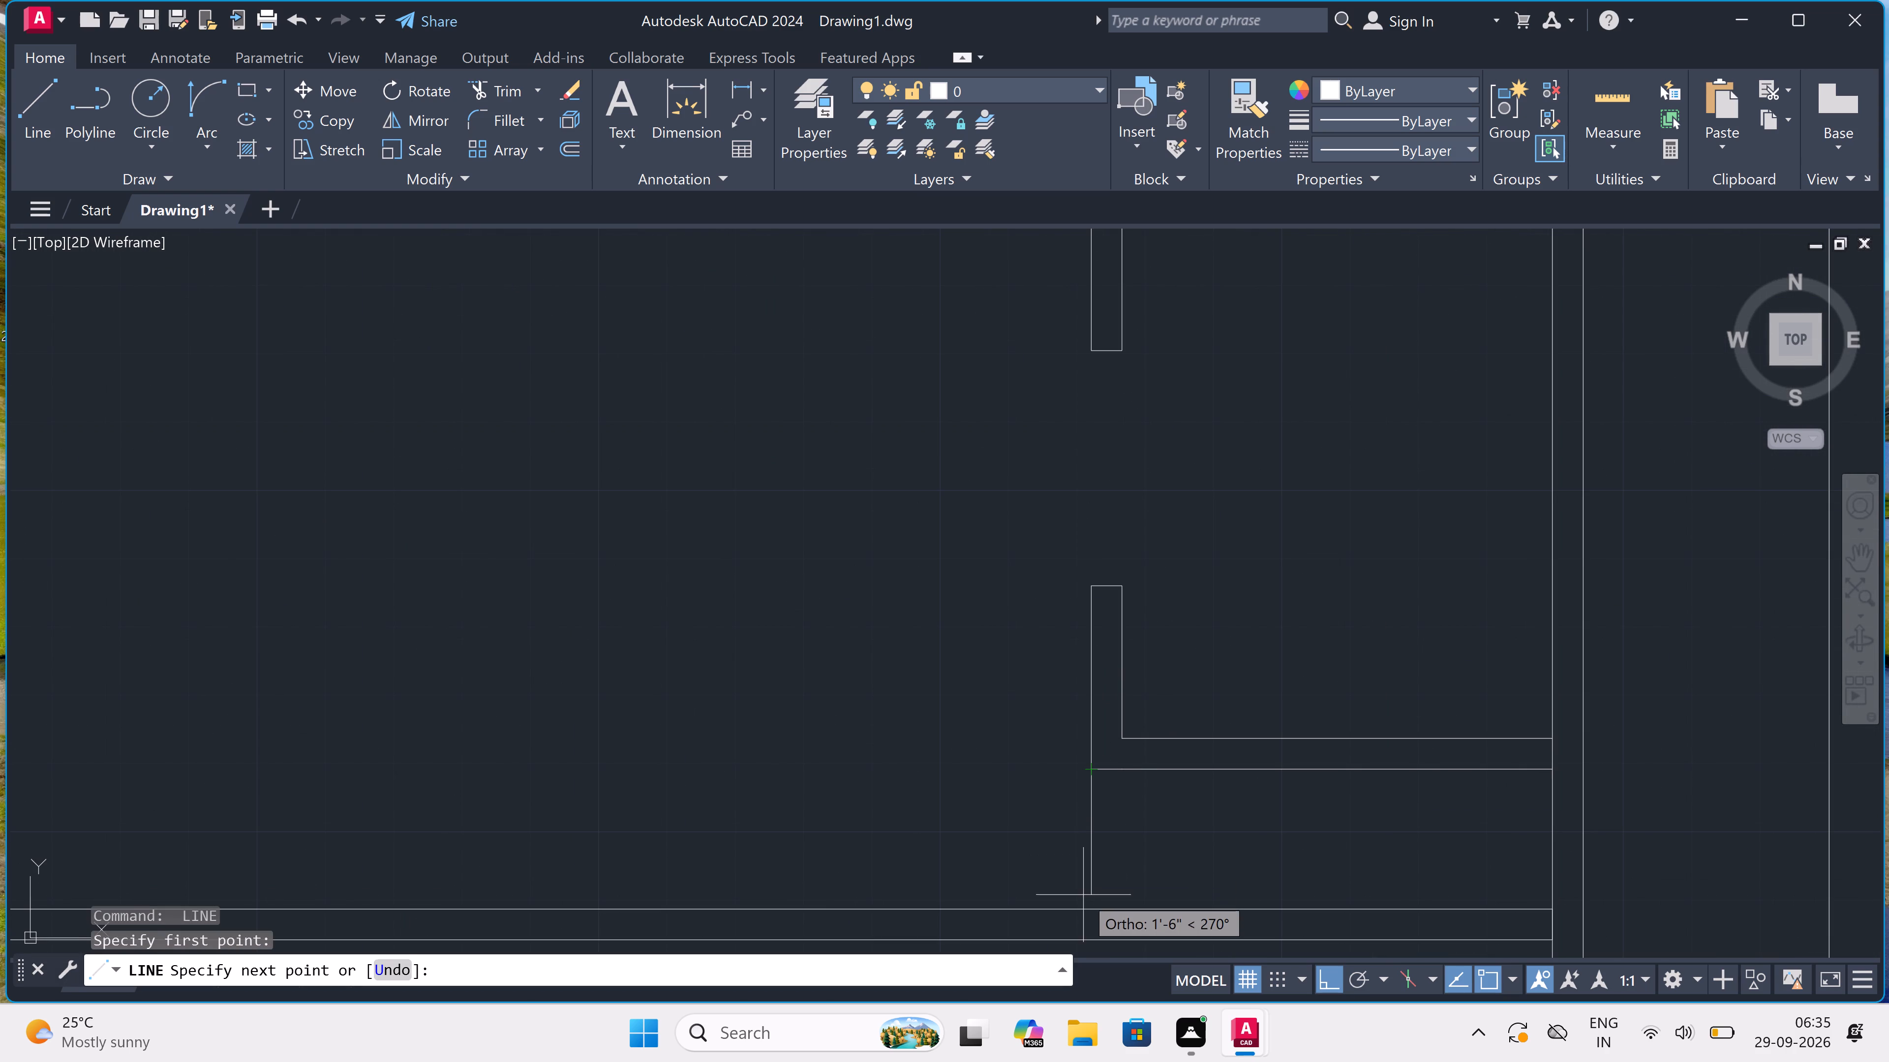
pyautogui.click(1088, 906)
pyautogui.press('Escape')
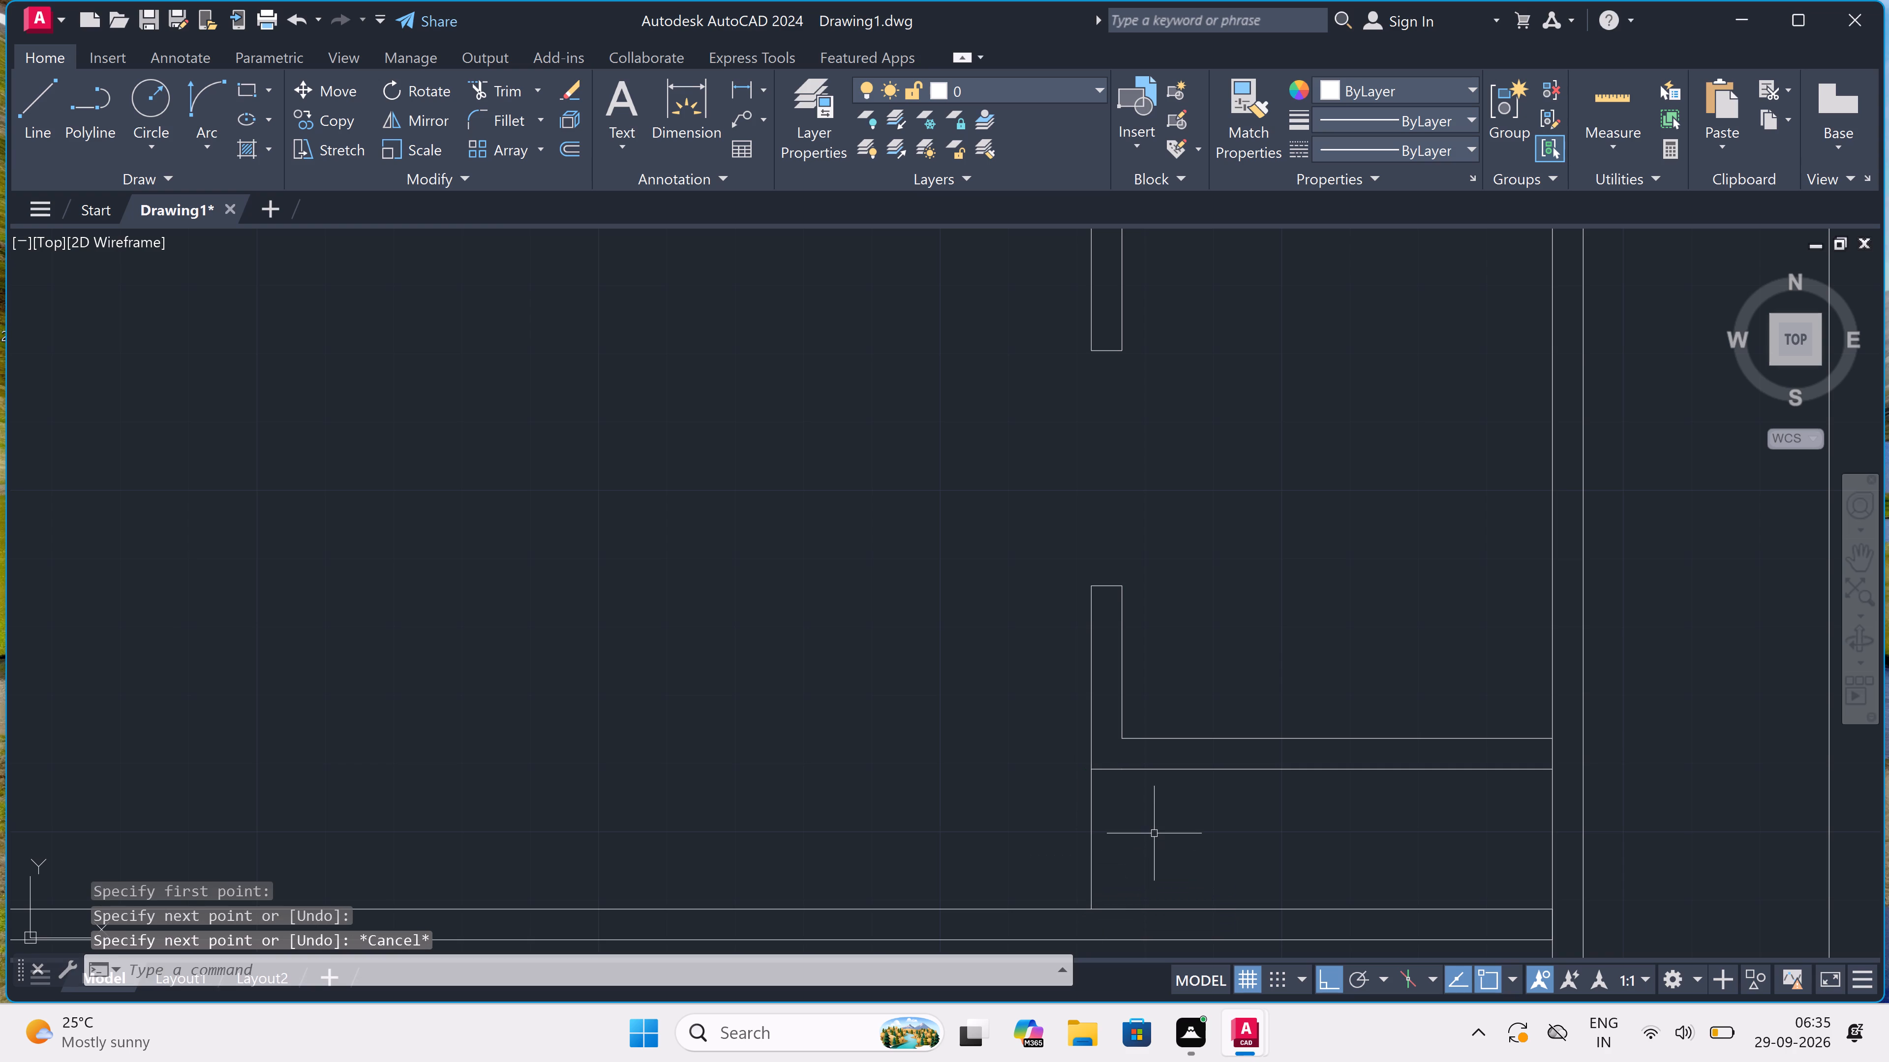
pyautogui.press('space')
pyautogui.click(1121, 741)
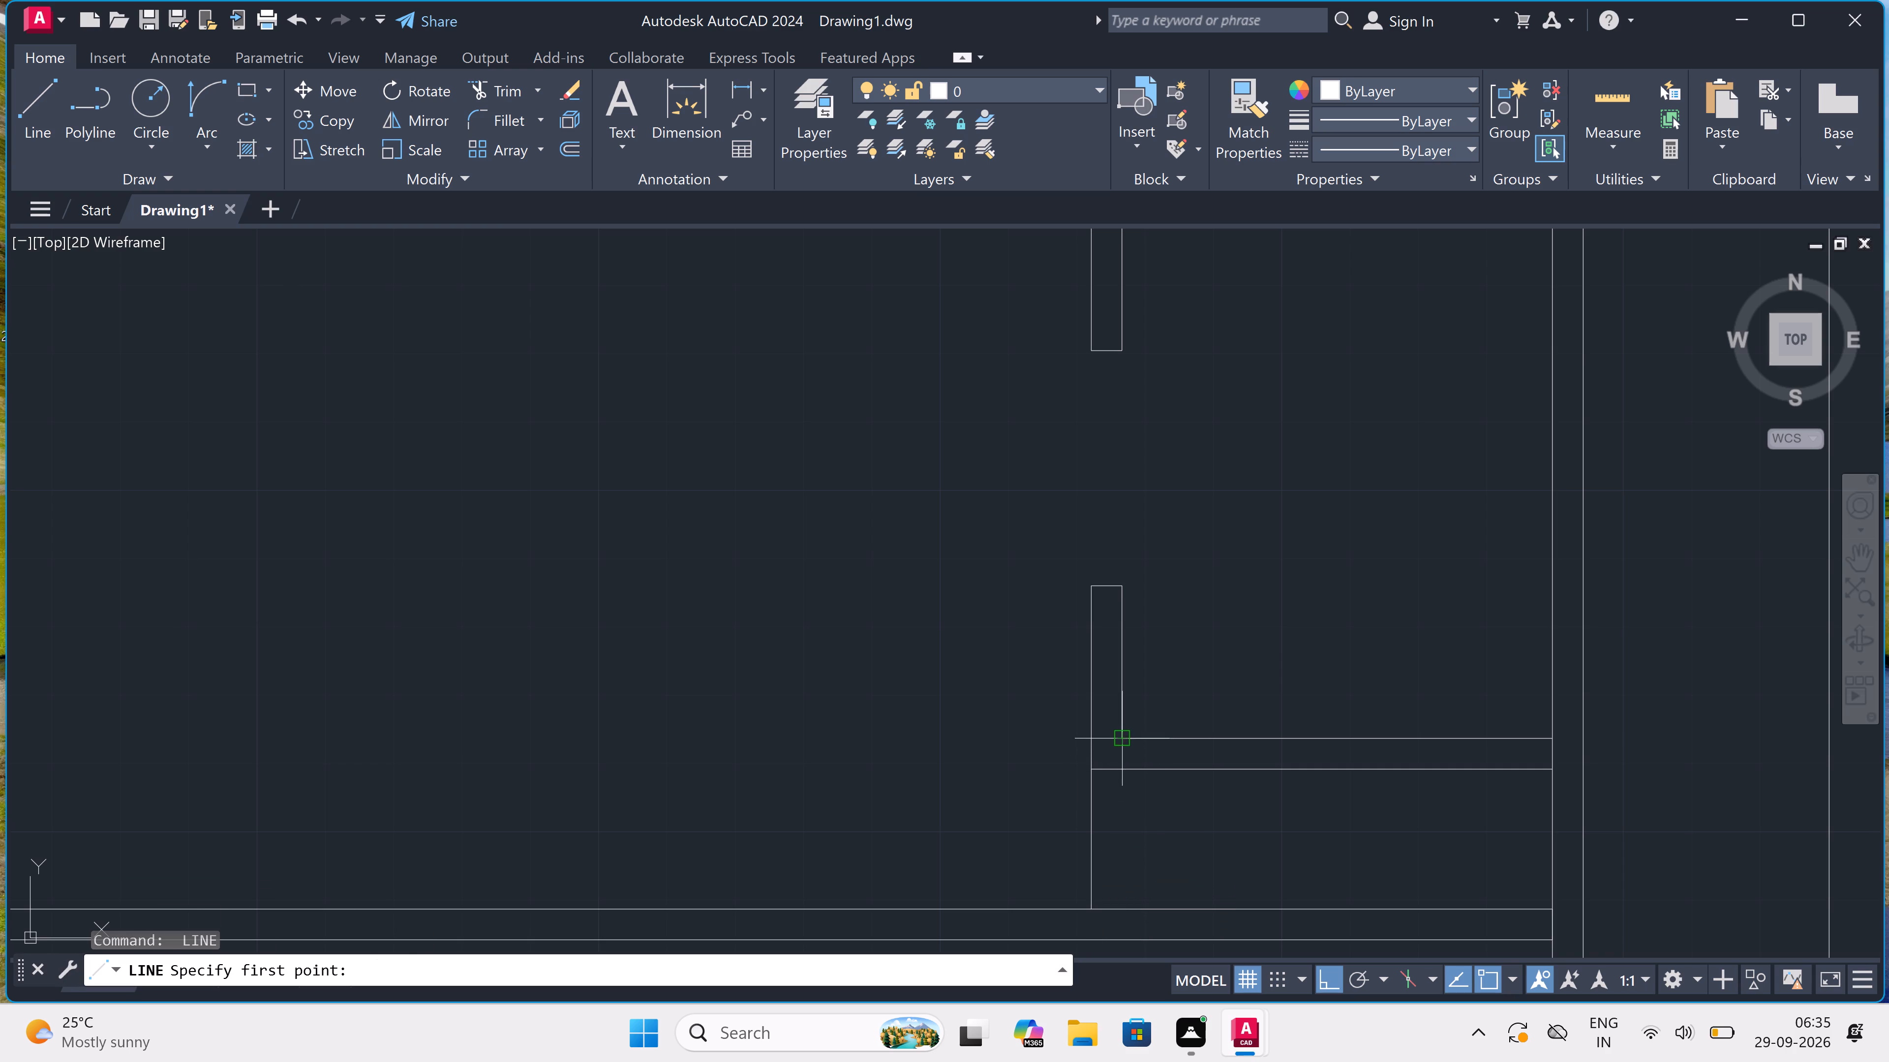
pyautogui.click(1122, 902)
pyautogui.press('Escape')
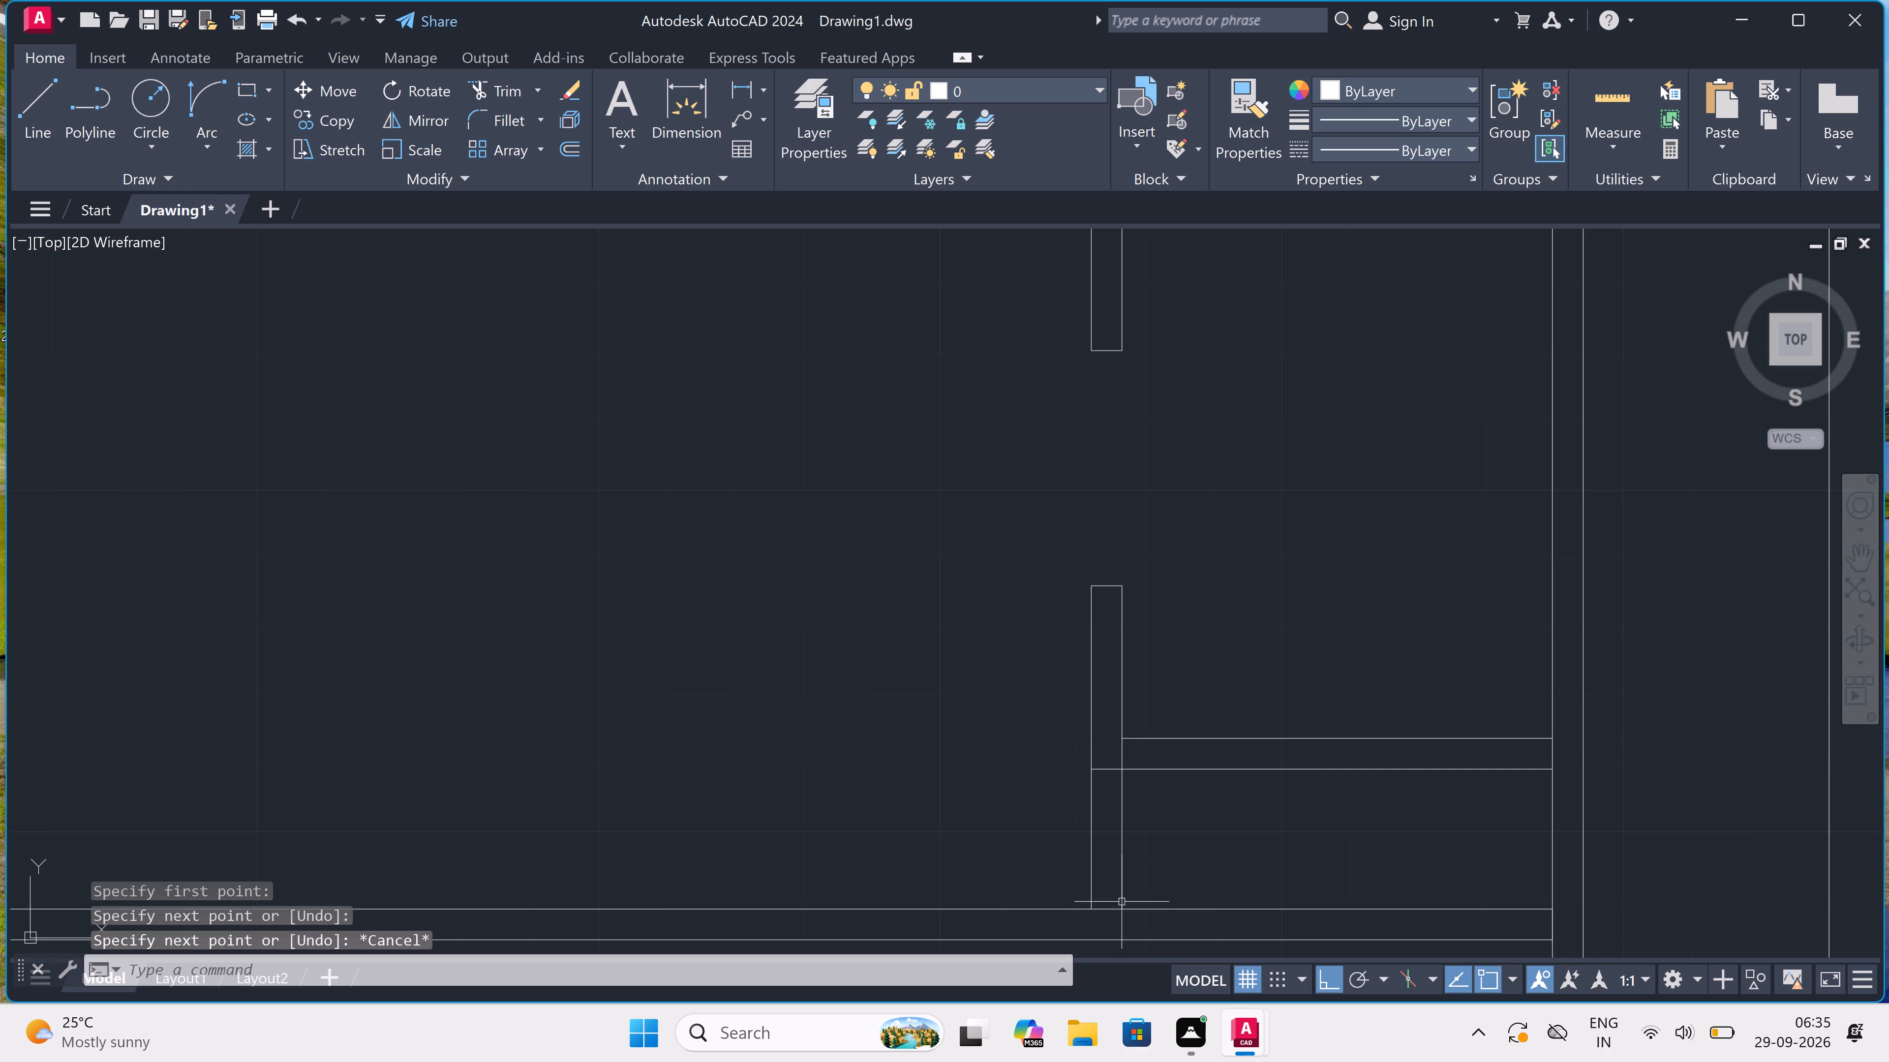
# Trim the inner vertical line where it crosses between the two faces of the small room's bottom wall.
pyautogui.write('tr')
pyautogui.press('space')
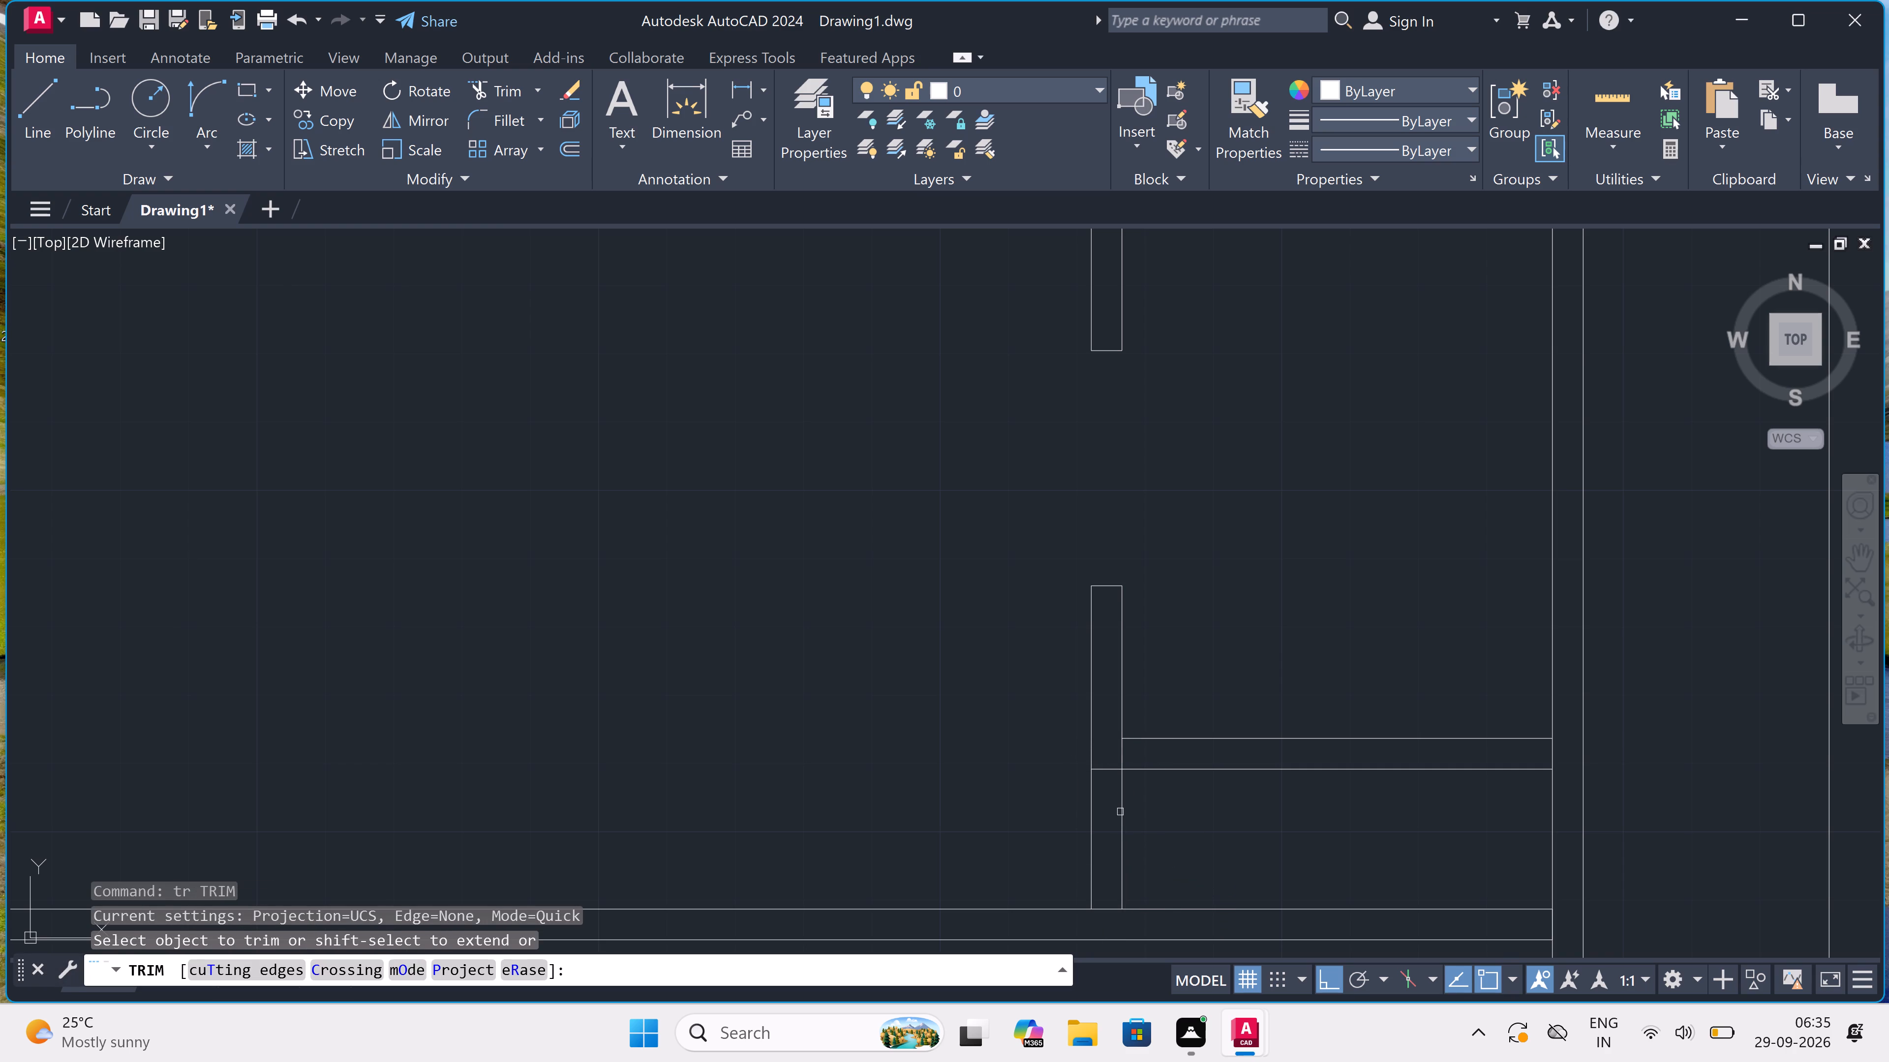
pyautogui.doubleClick(1099, 763)
pyautogui.click(1117, 758)
pyautogui.click(1129, 752)
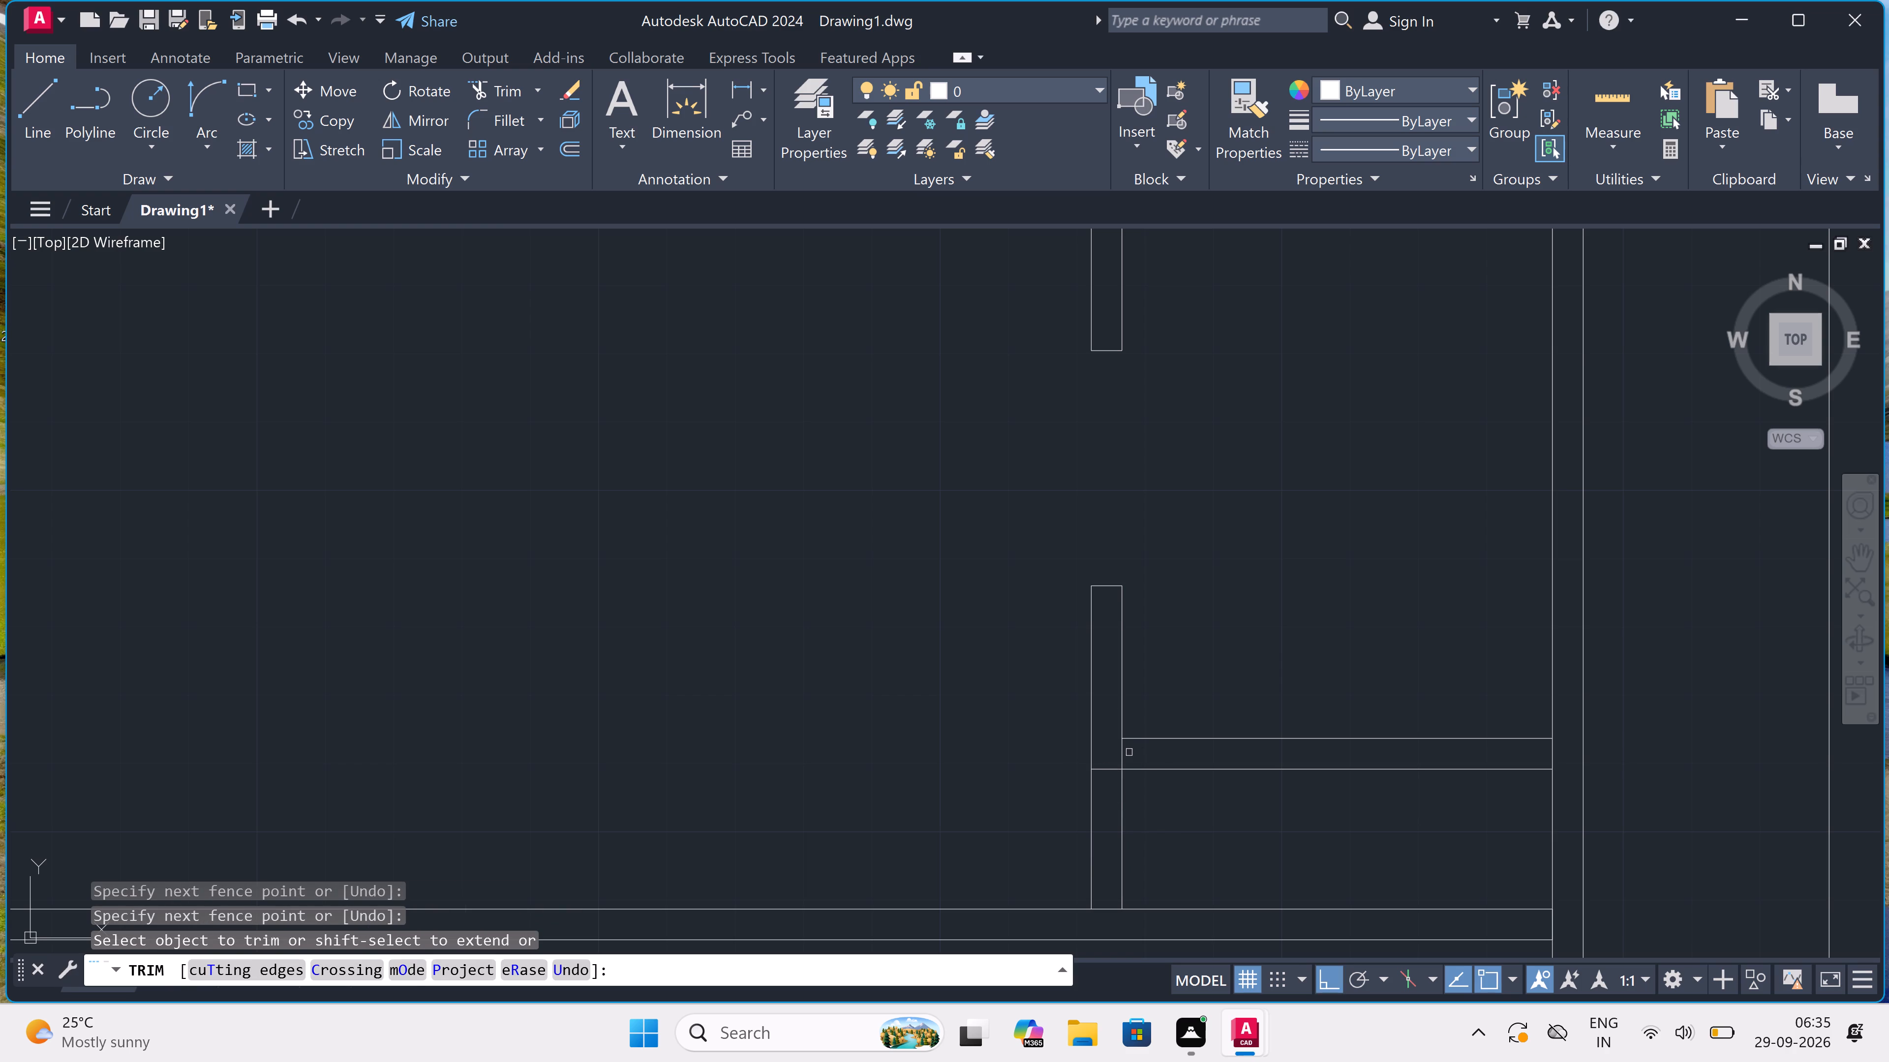
pyautogui.click(1125, 750)
pyautogui.click(1123, 750)
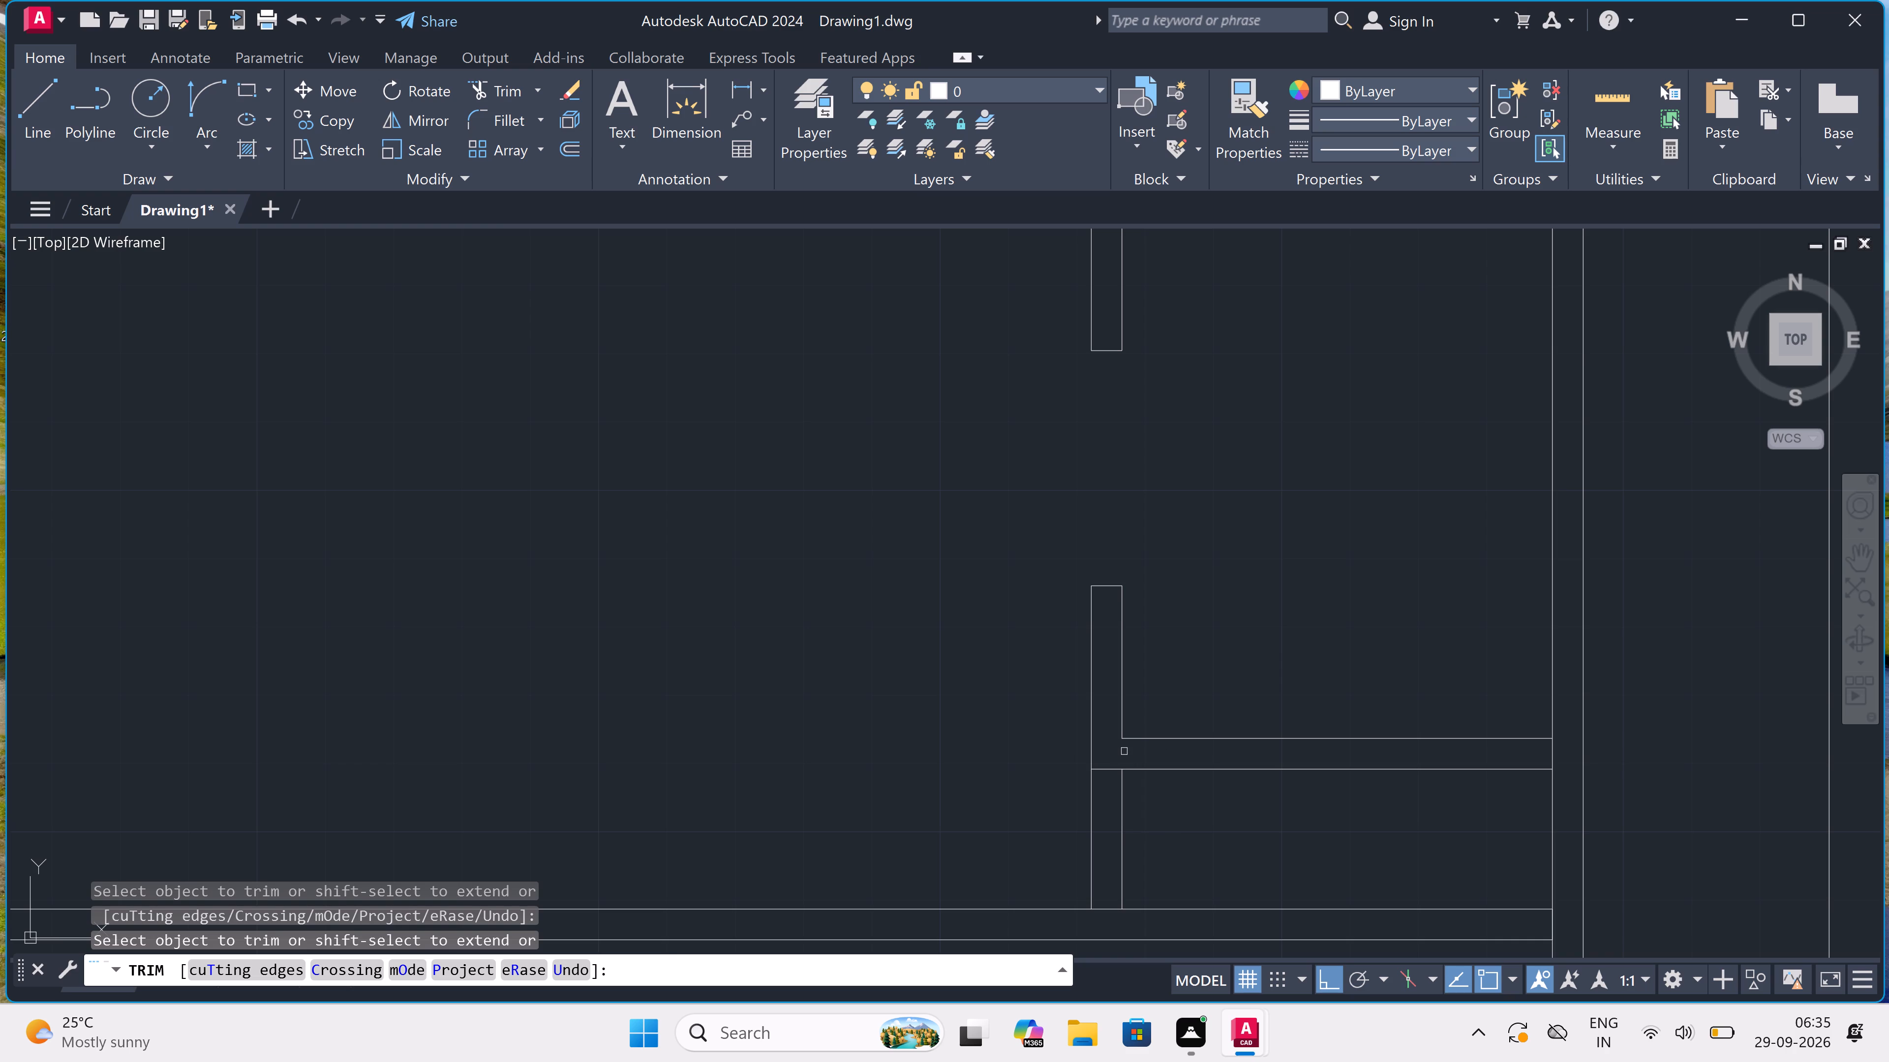
pyautogui.scroll(-1, 1125, 749)
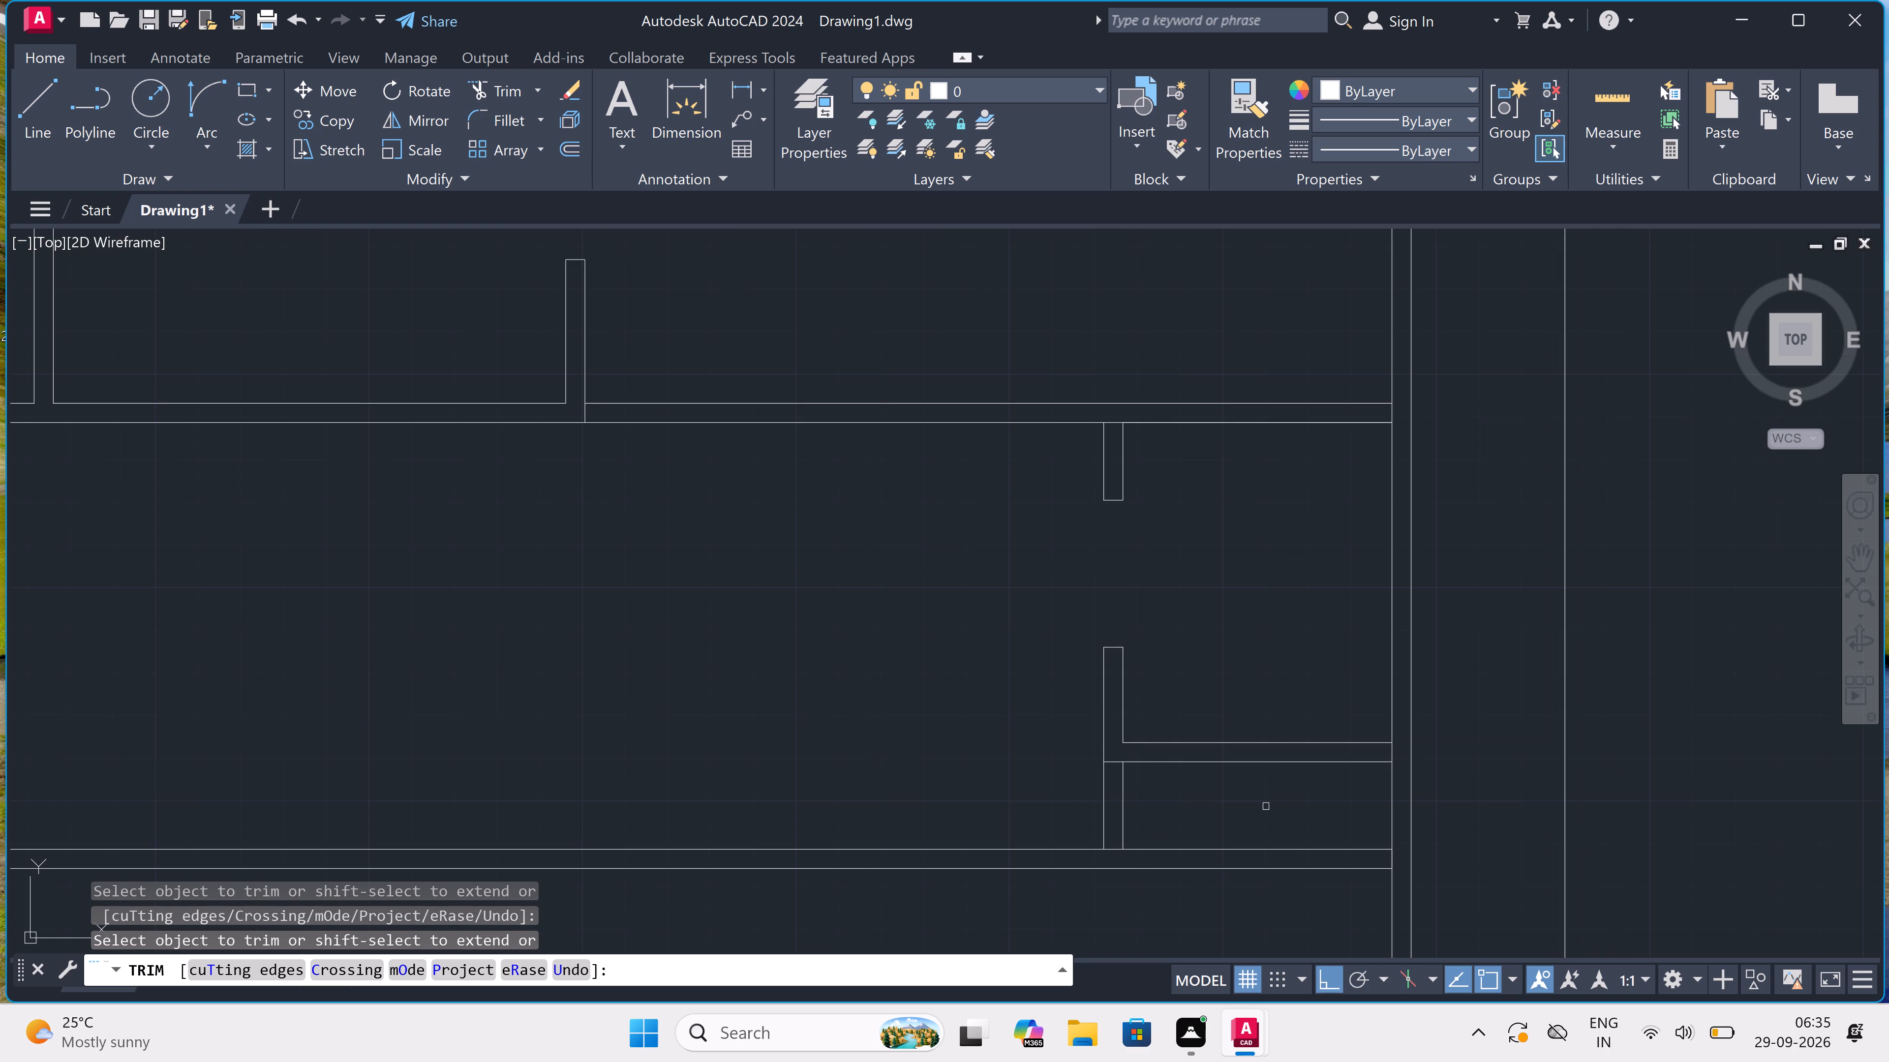
pyautogui.press('Escape')
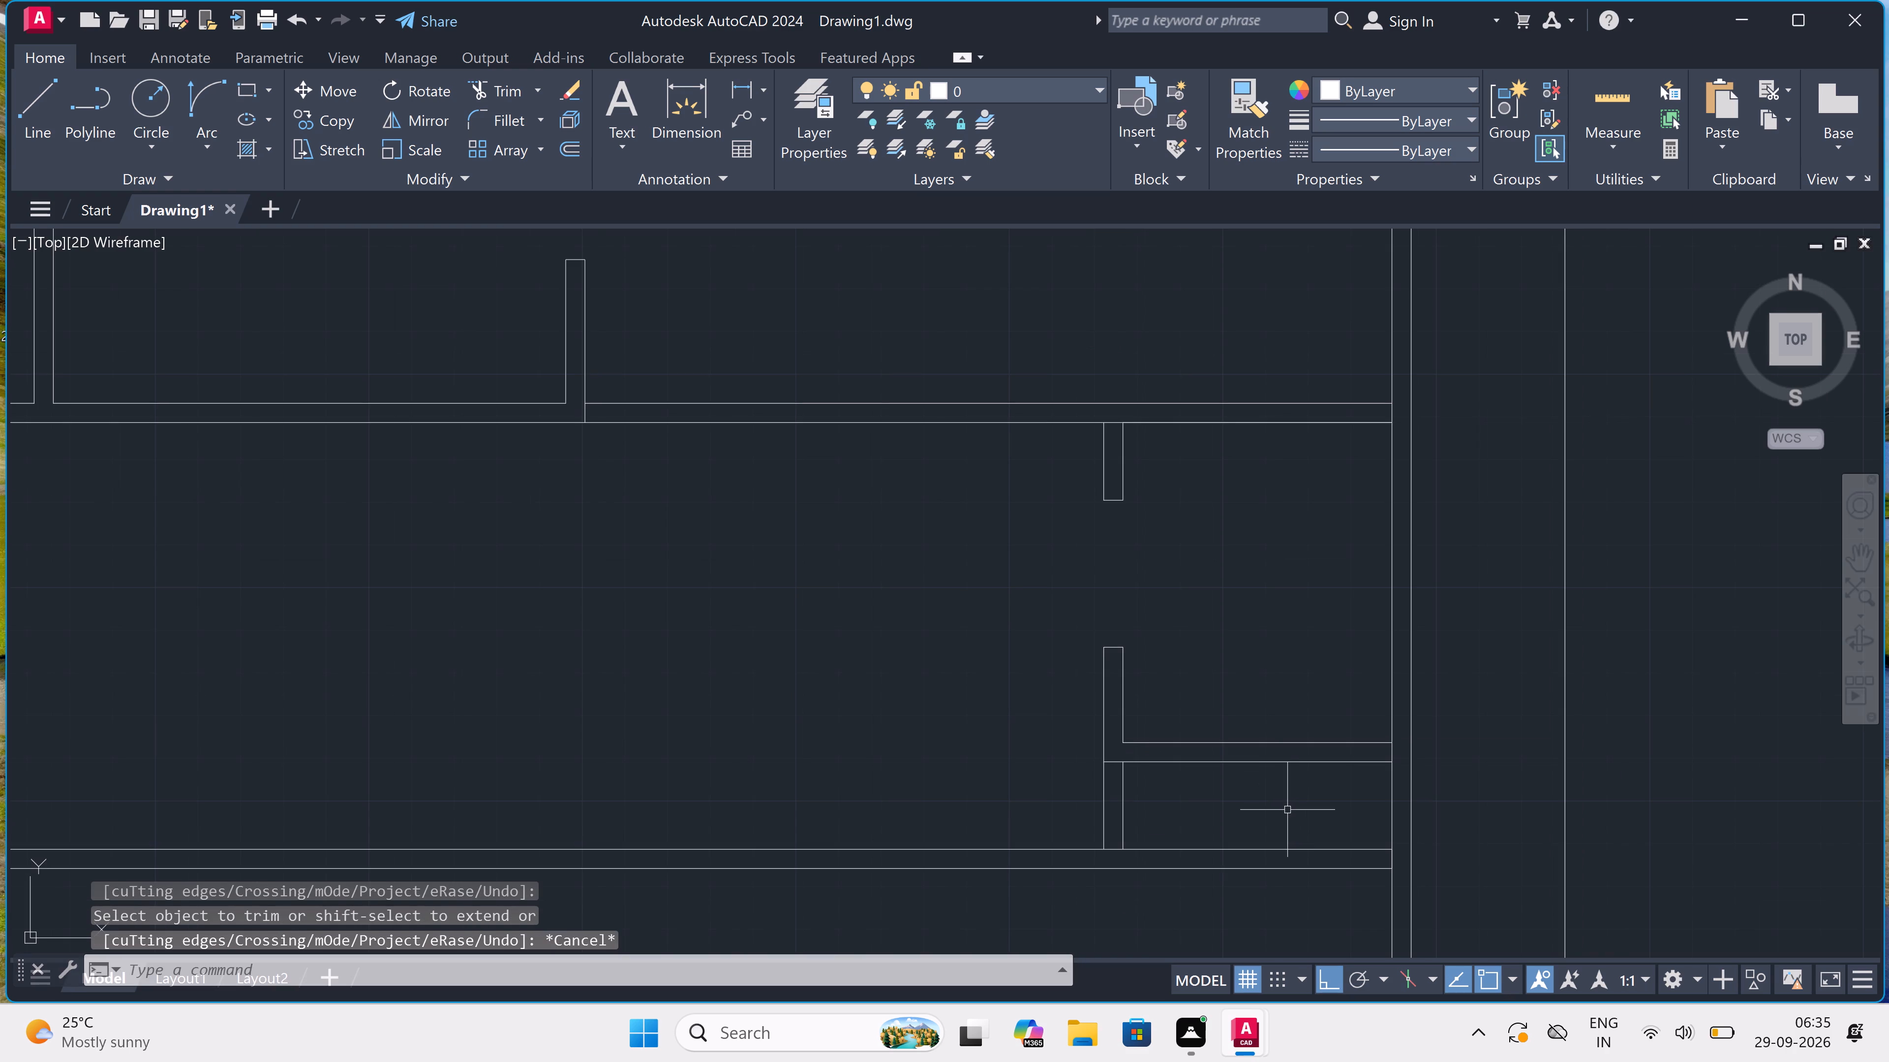
# Turn Ortho off and draw two crossing diagonals between opposite corners of the narrow space below the small room.
pyautogui.press('l')
pyautogui.press('space')
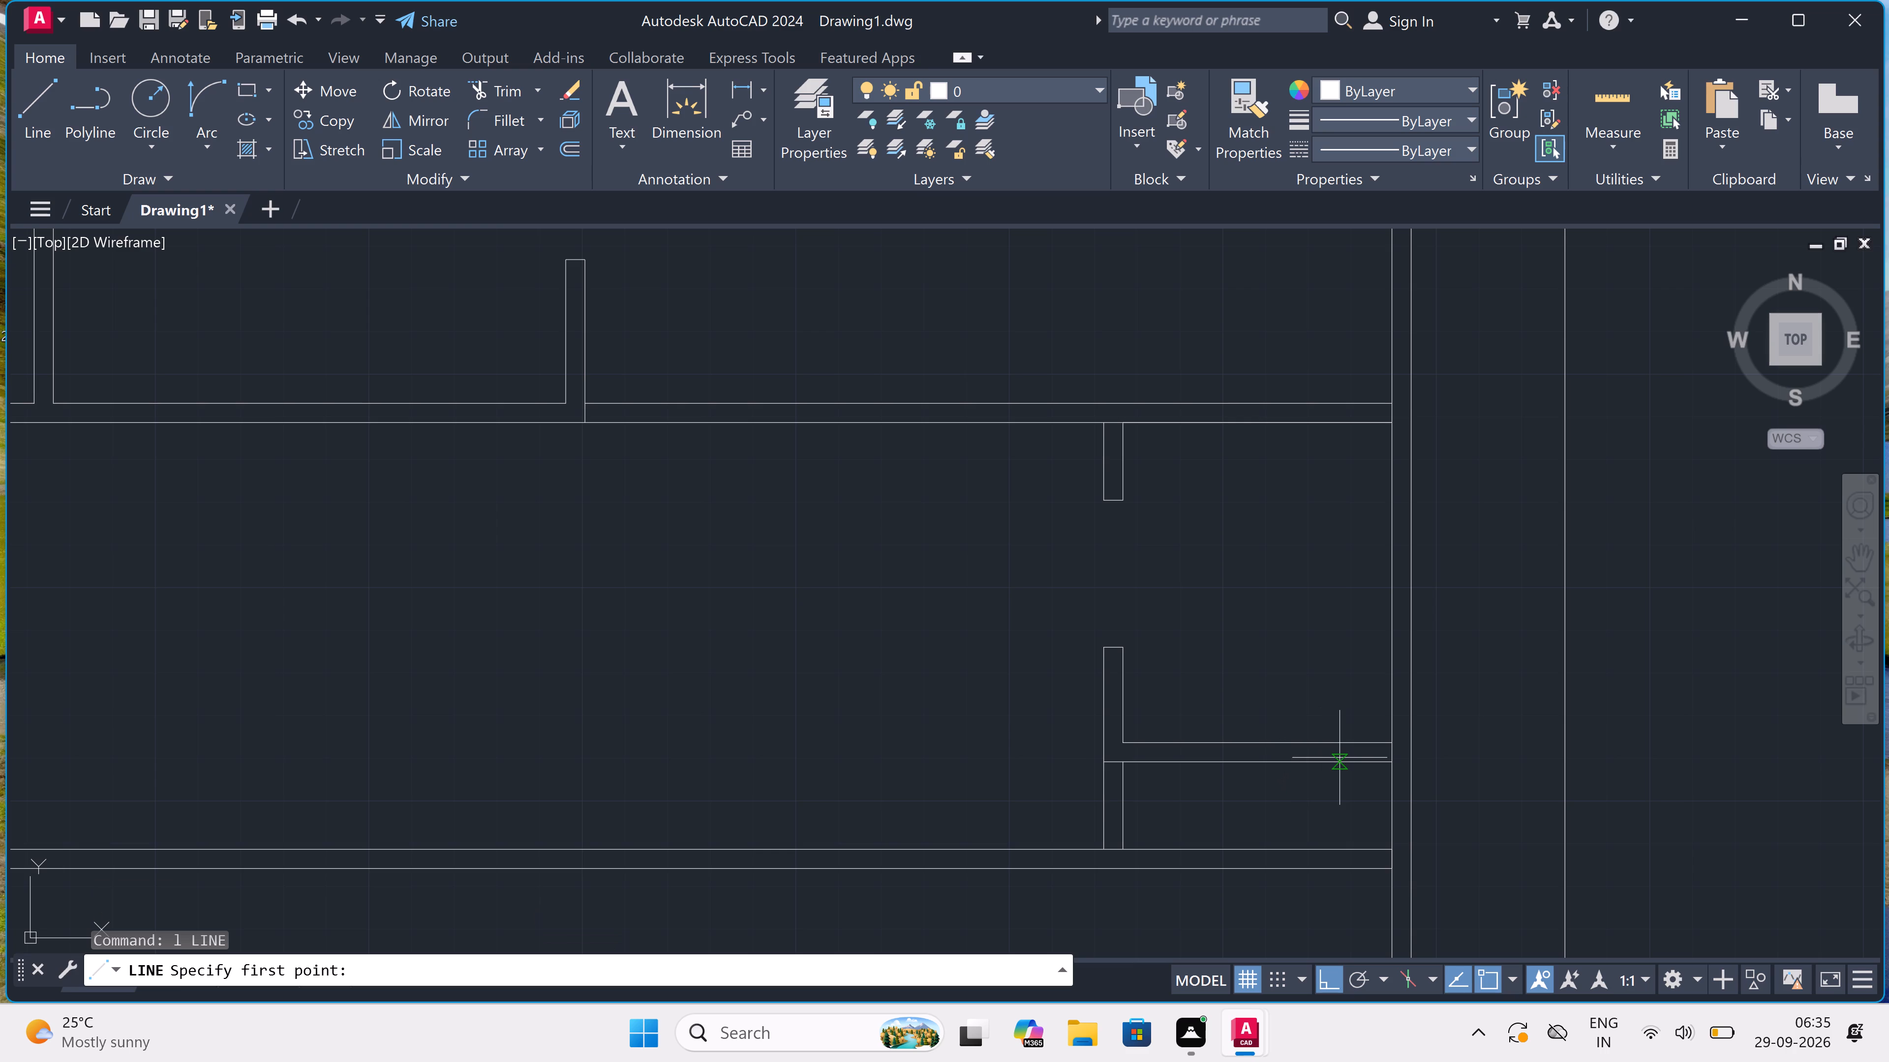
pyautogui.moveTo(1398, 757); pyautogui.dragTo(1393, 754)
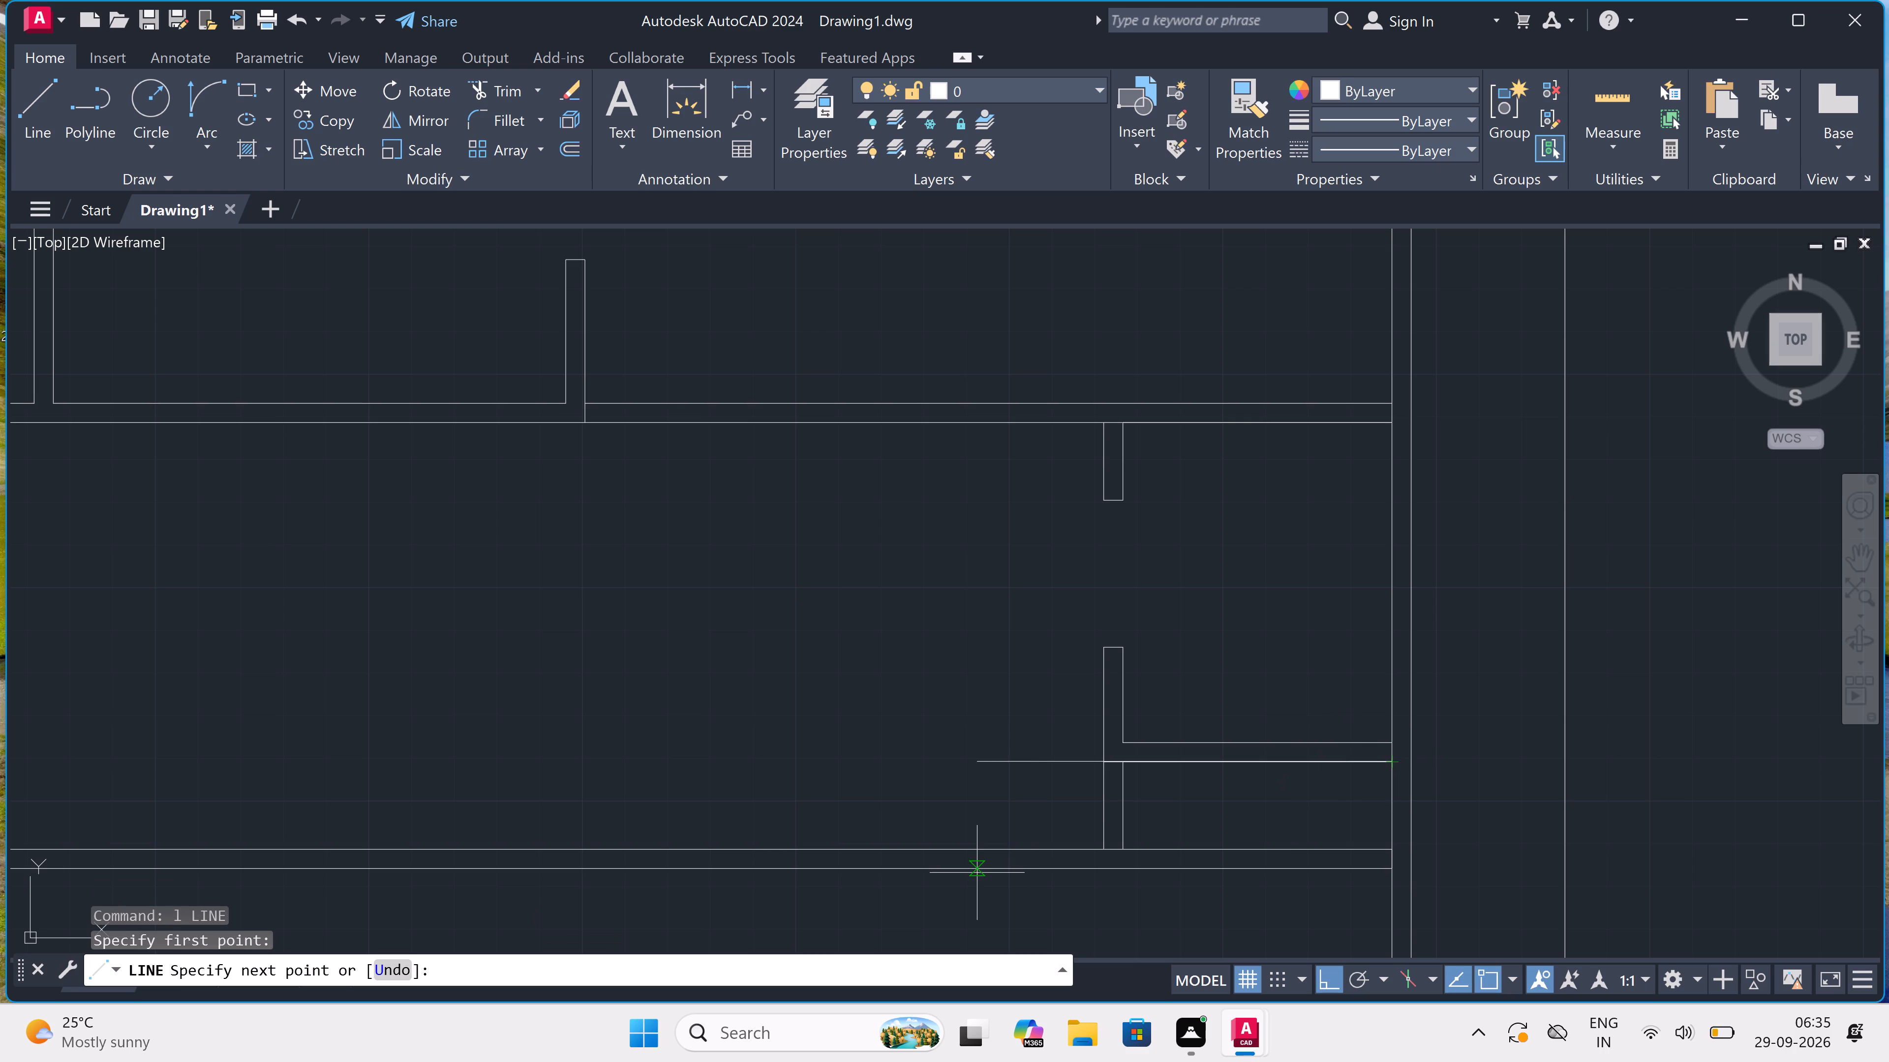
pyautogui.press('F8')
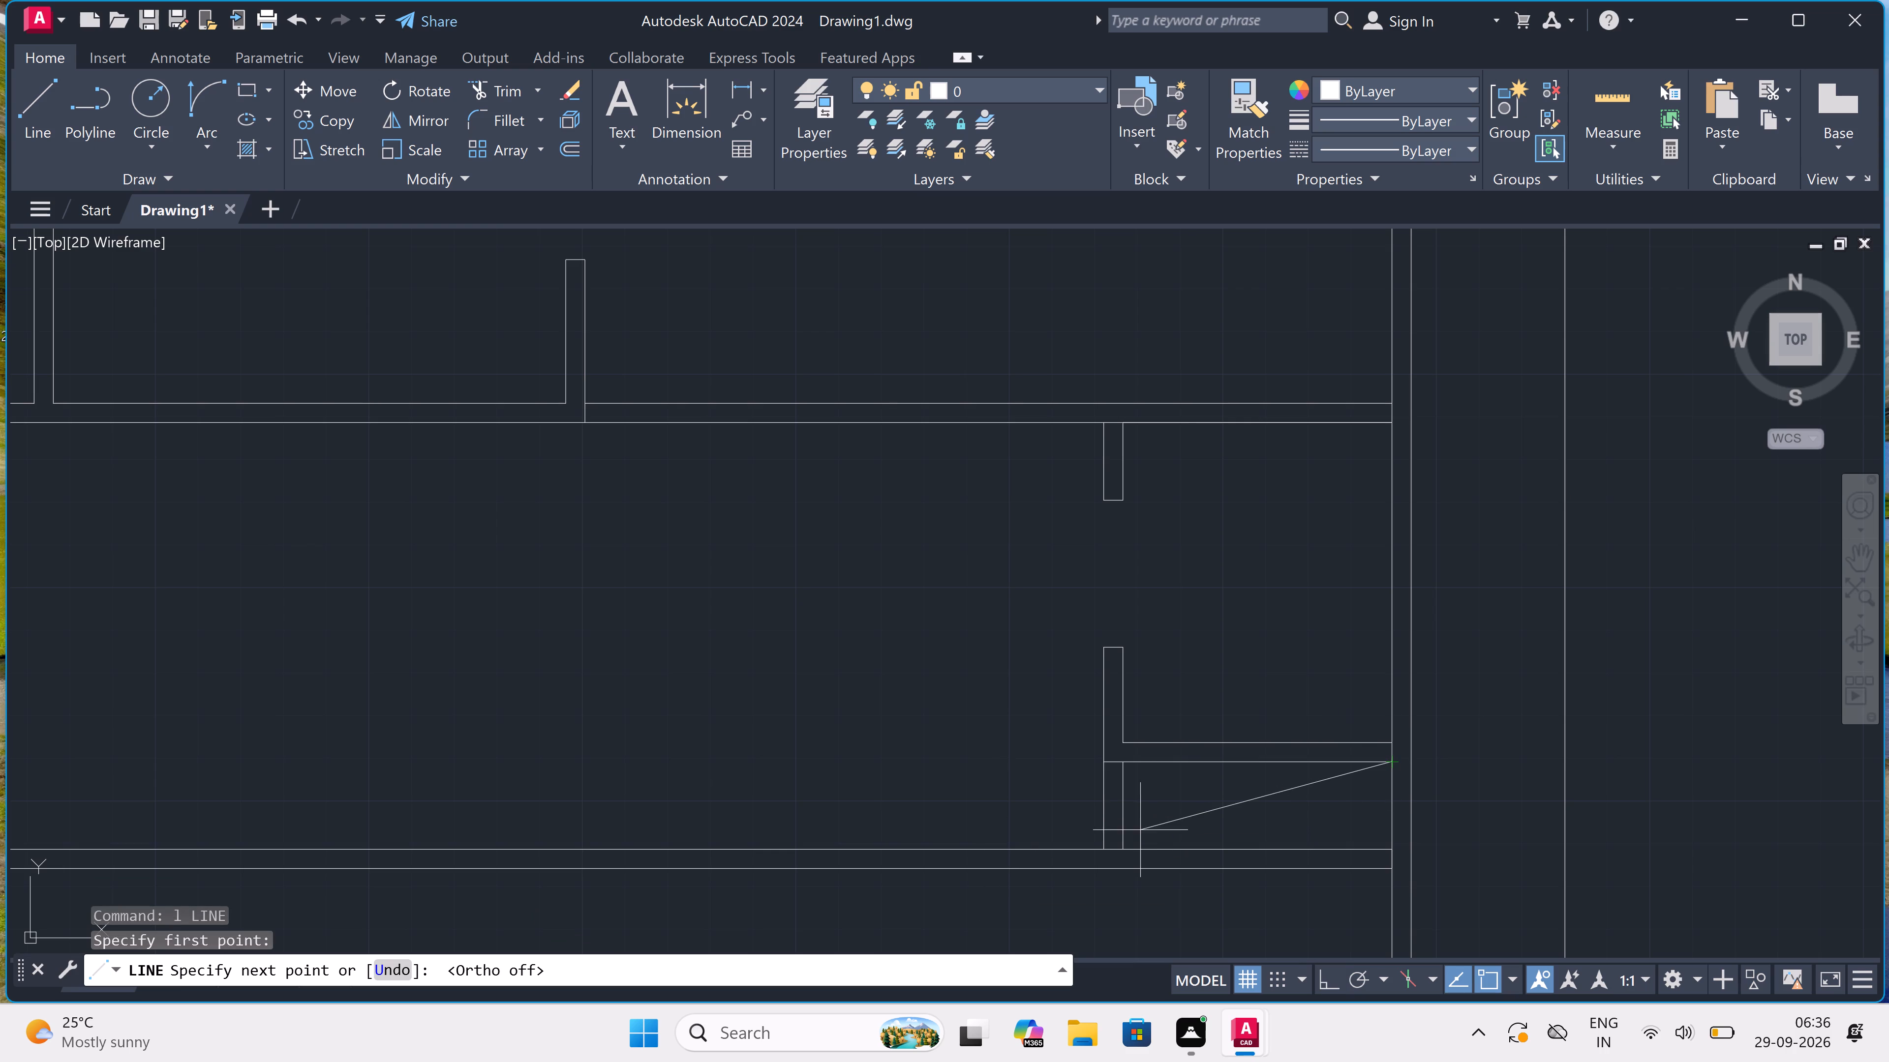
pyautogui.click(1126, 842)
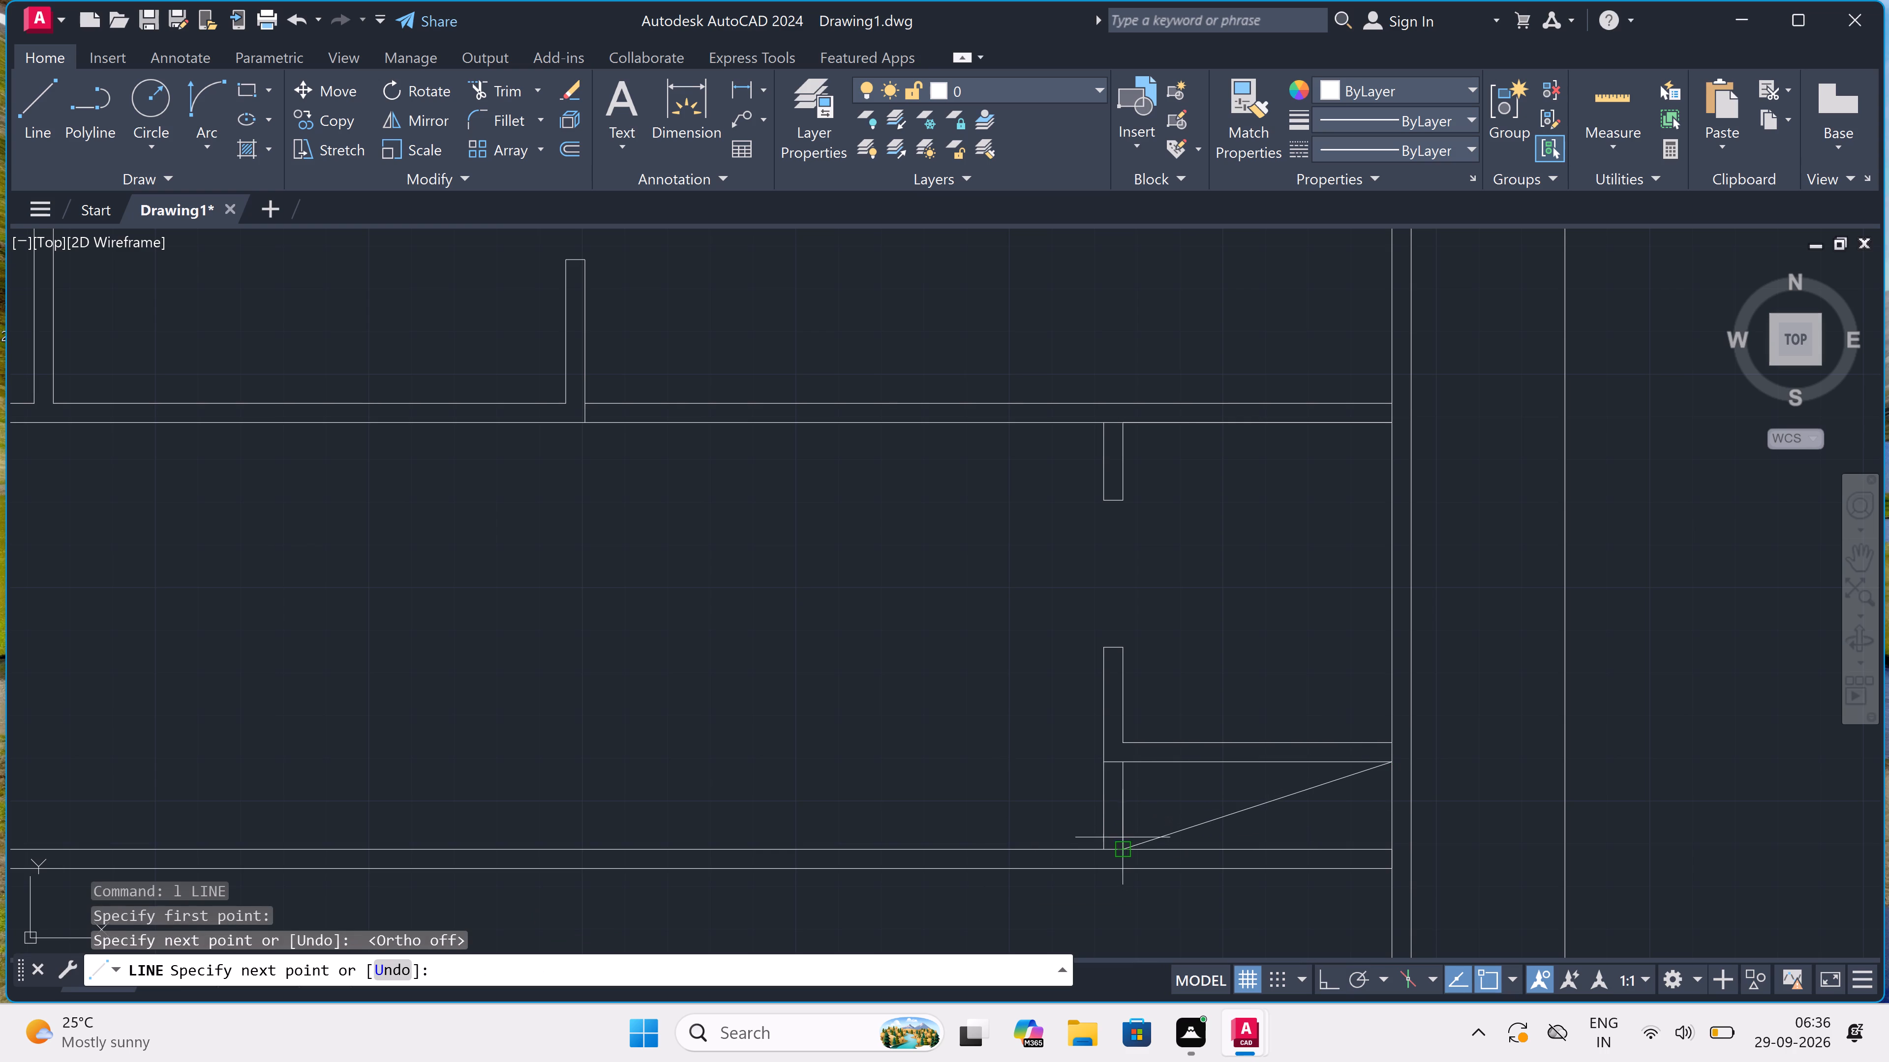
pyautogui.press('space')
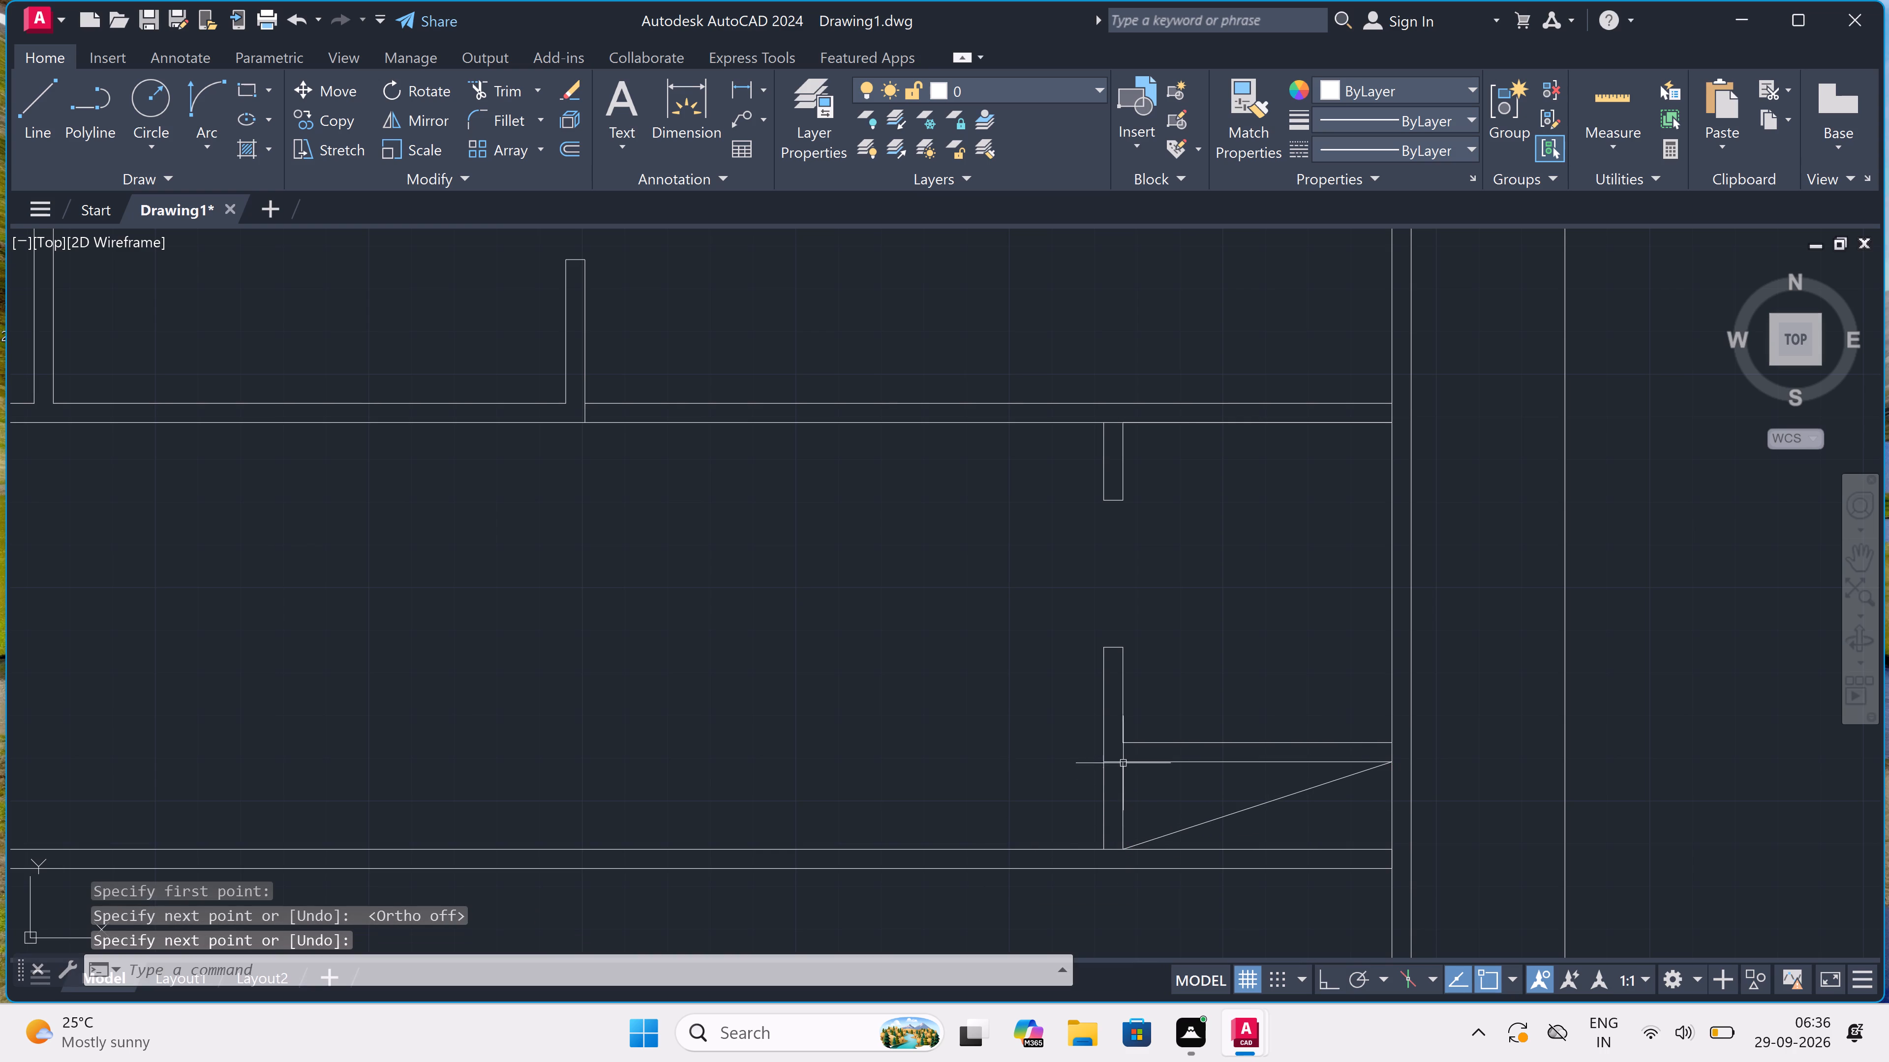
pyautogui.press('space')
pyautogui.click(1122, 763)
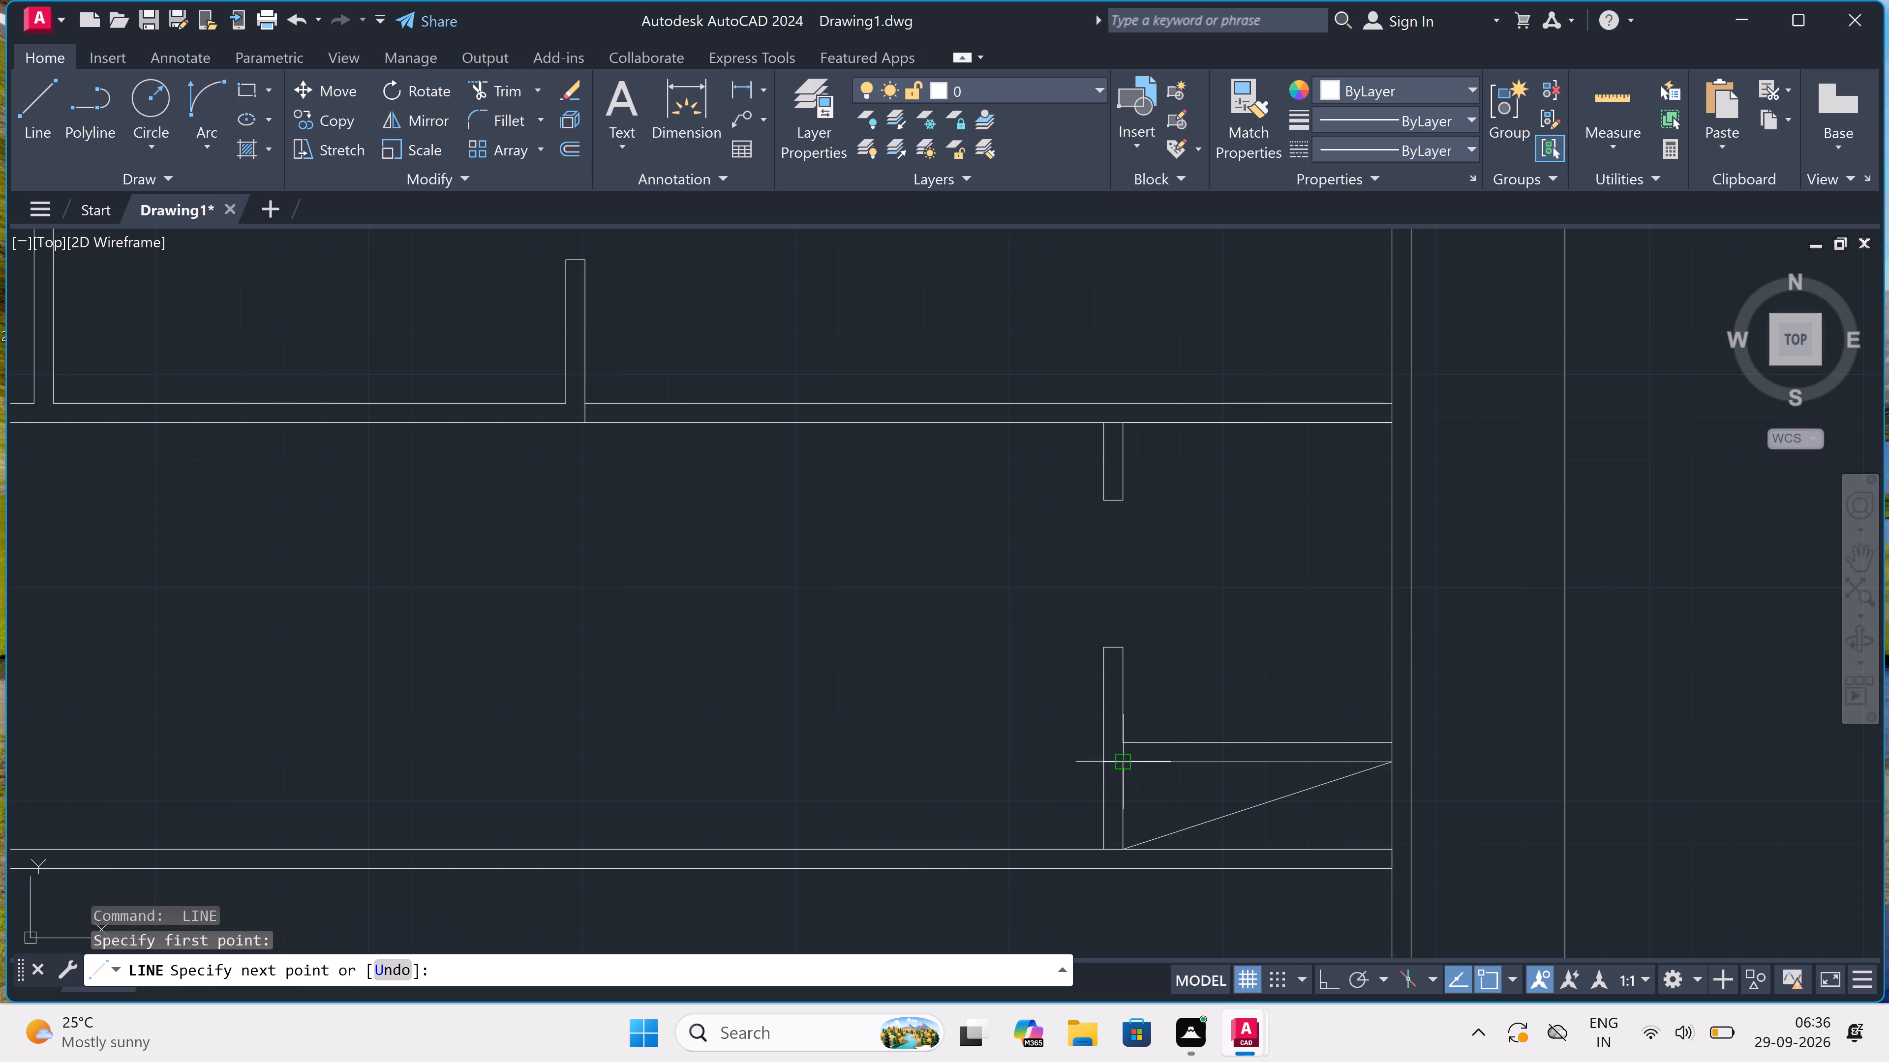
pyautogui.click(1392, 846)
pyautogui.press('Escape')
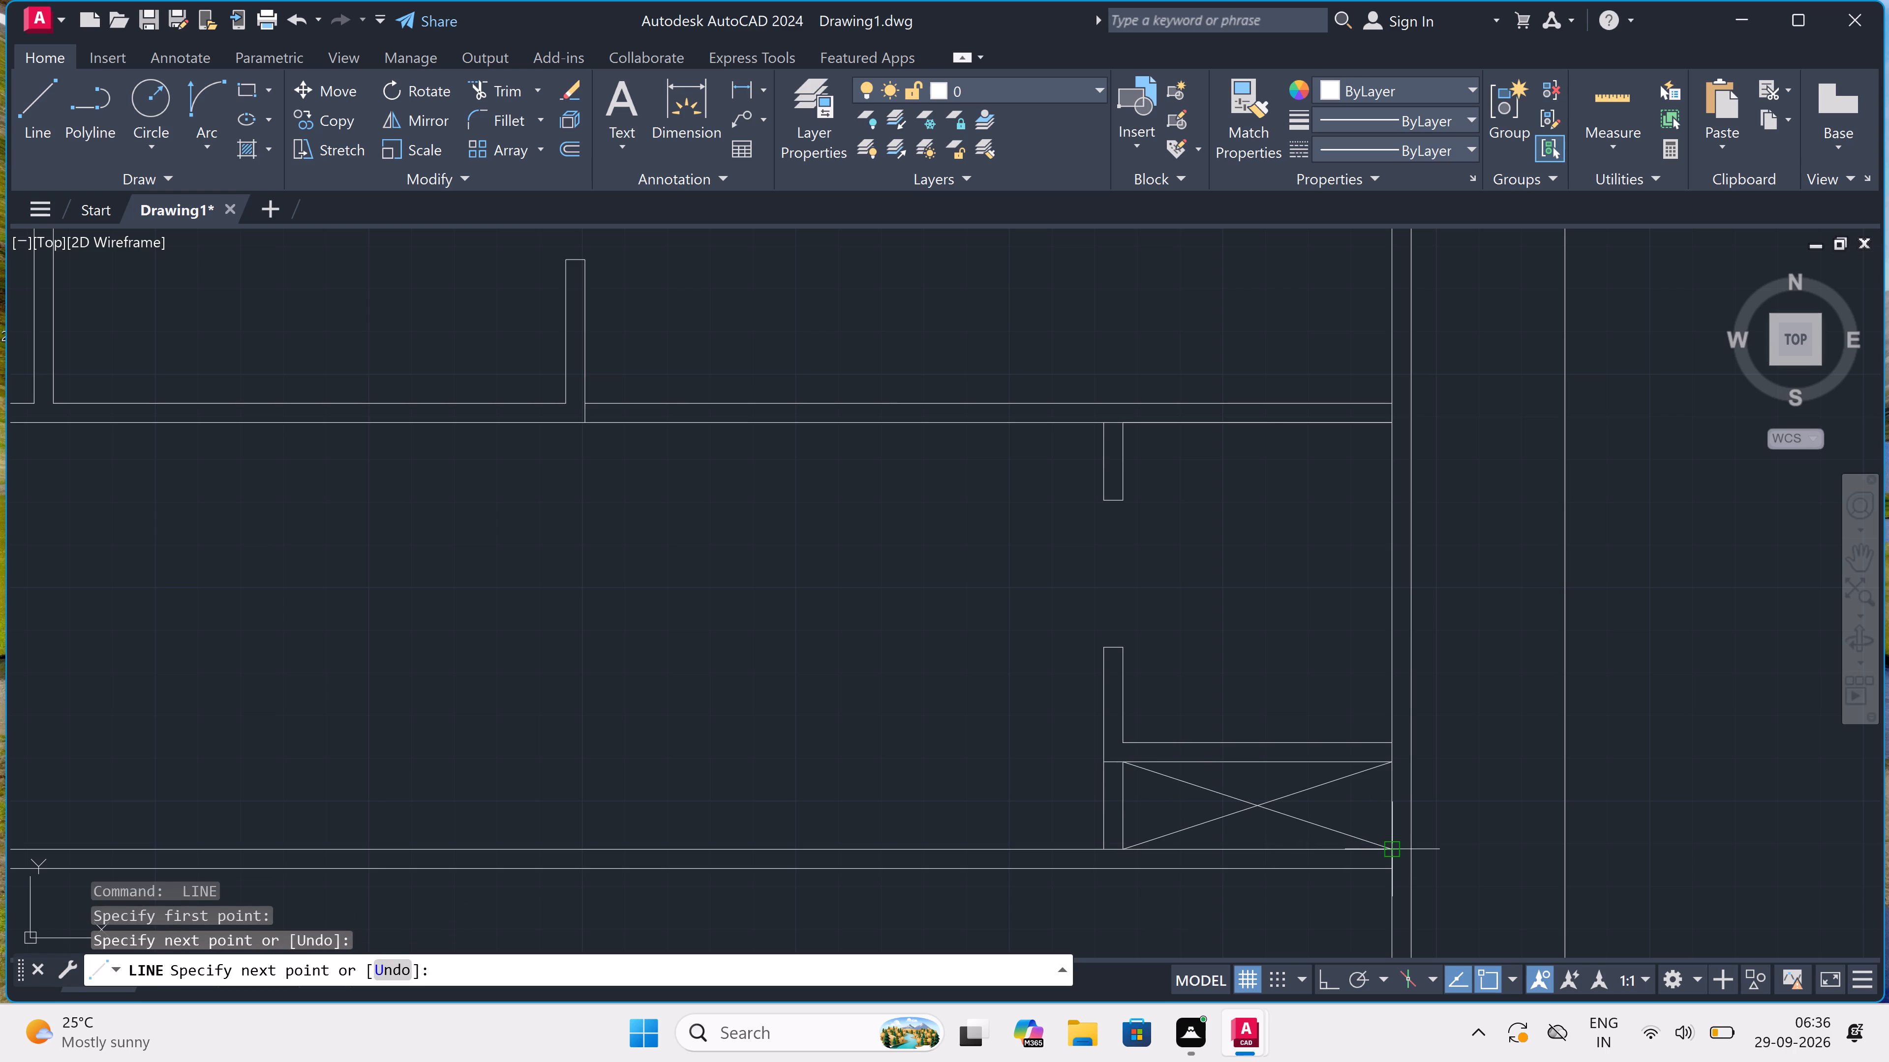
# Offset the new horizontal wall's lower line 14'1" downward.
pyautogui.scroll(-5, 1193, 730)
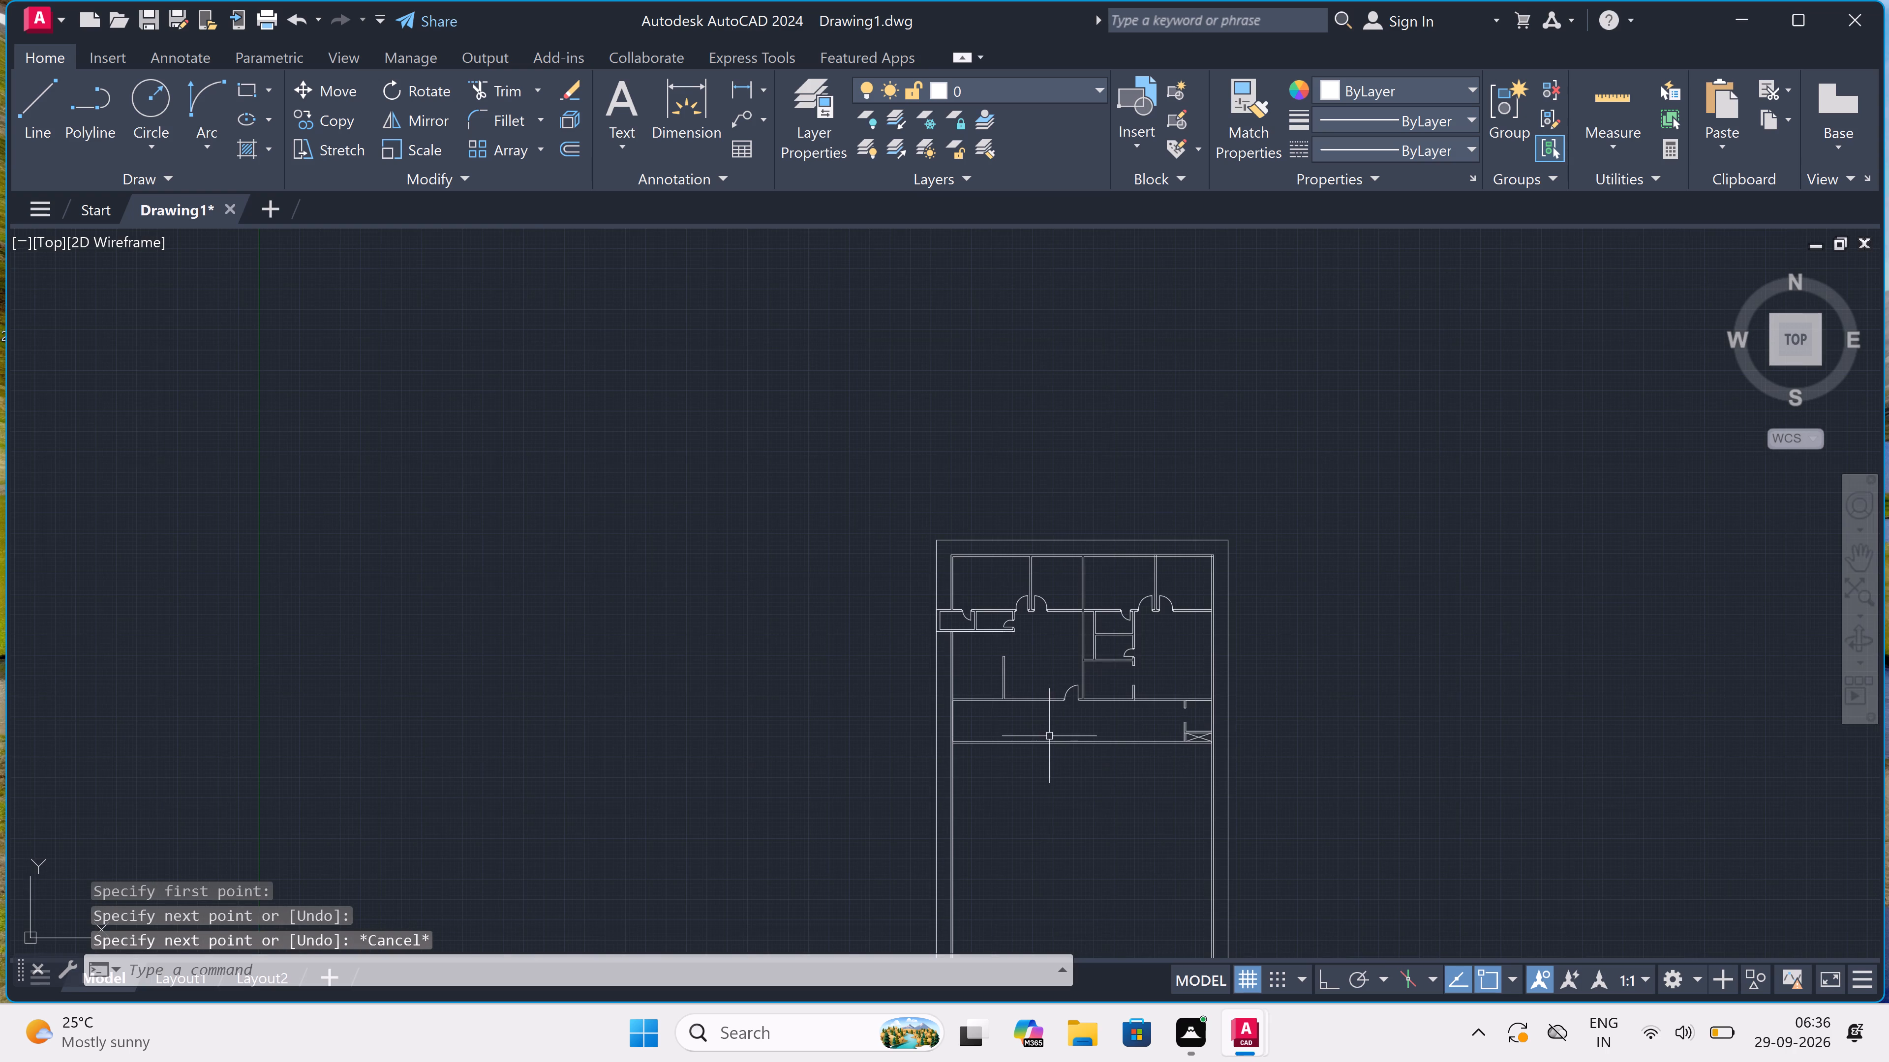
pyautogui.scroll(2, 876, 749)
pyautogui.scroll(2, 1095, 739)
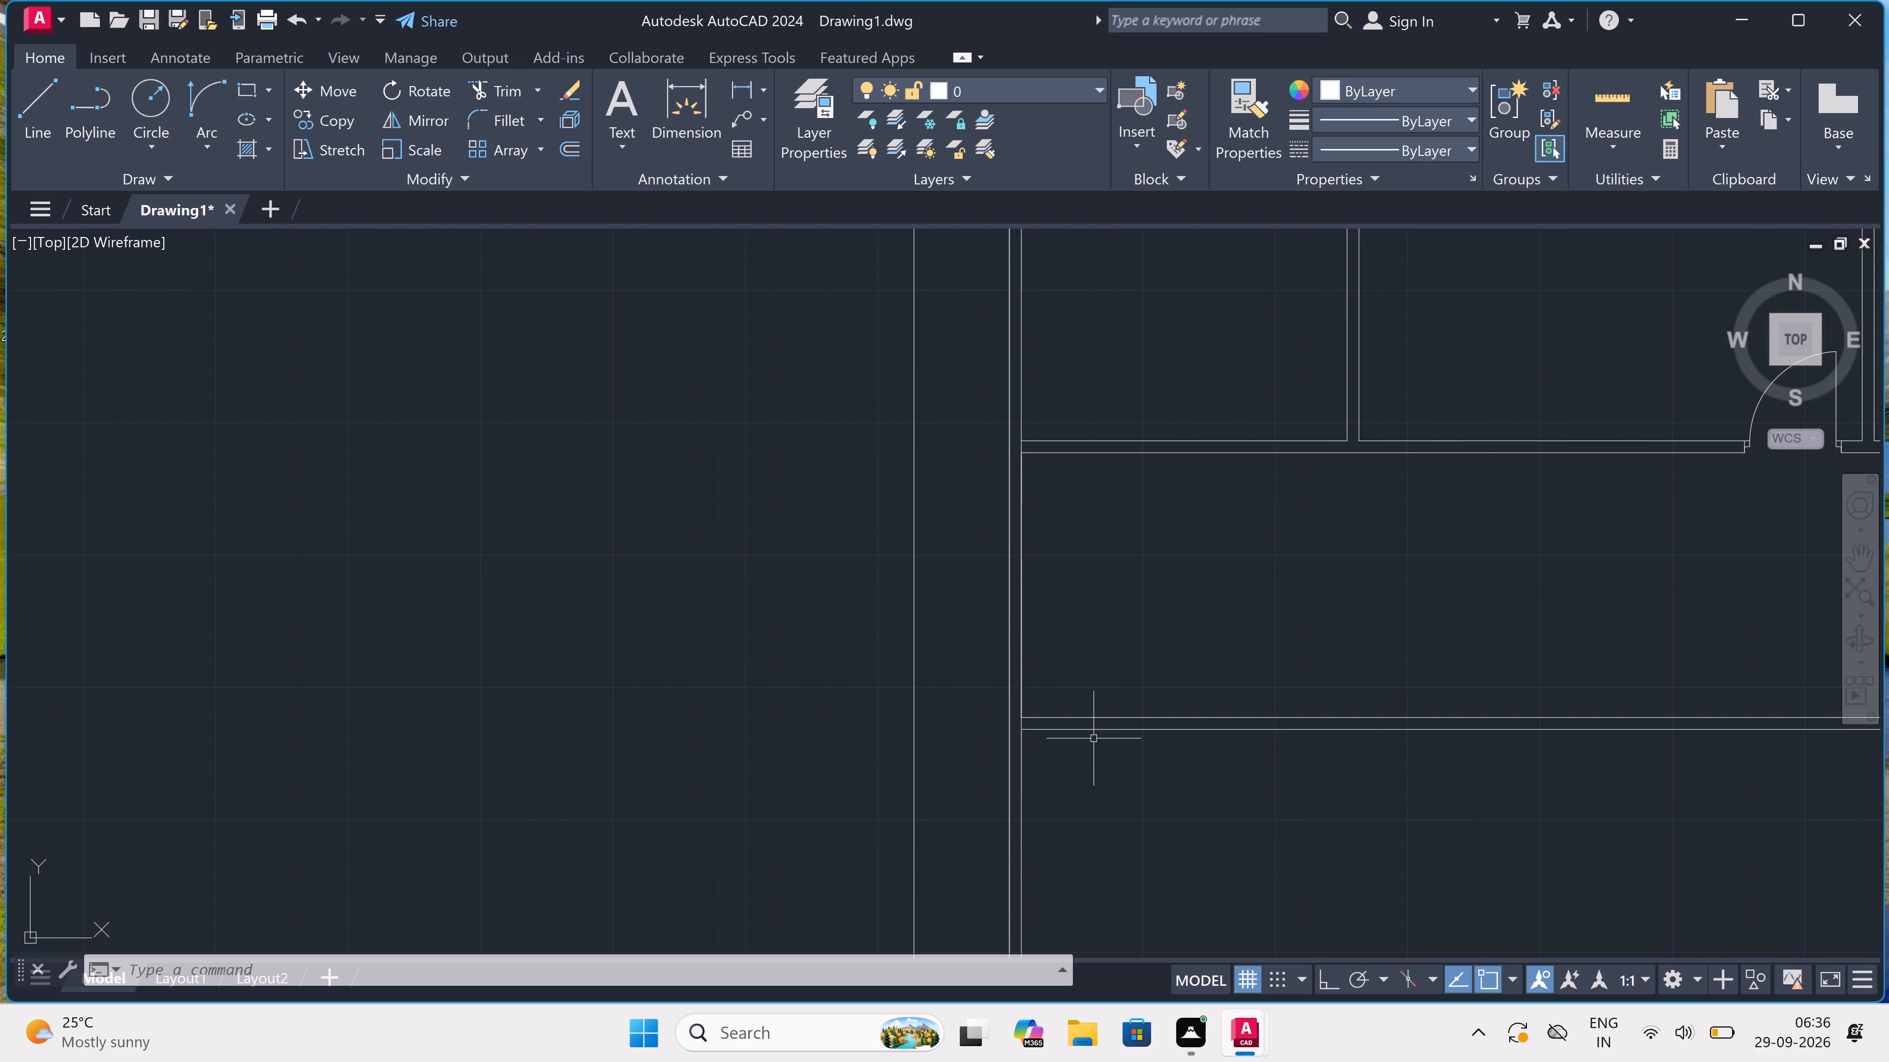
pyautogui.press('o')
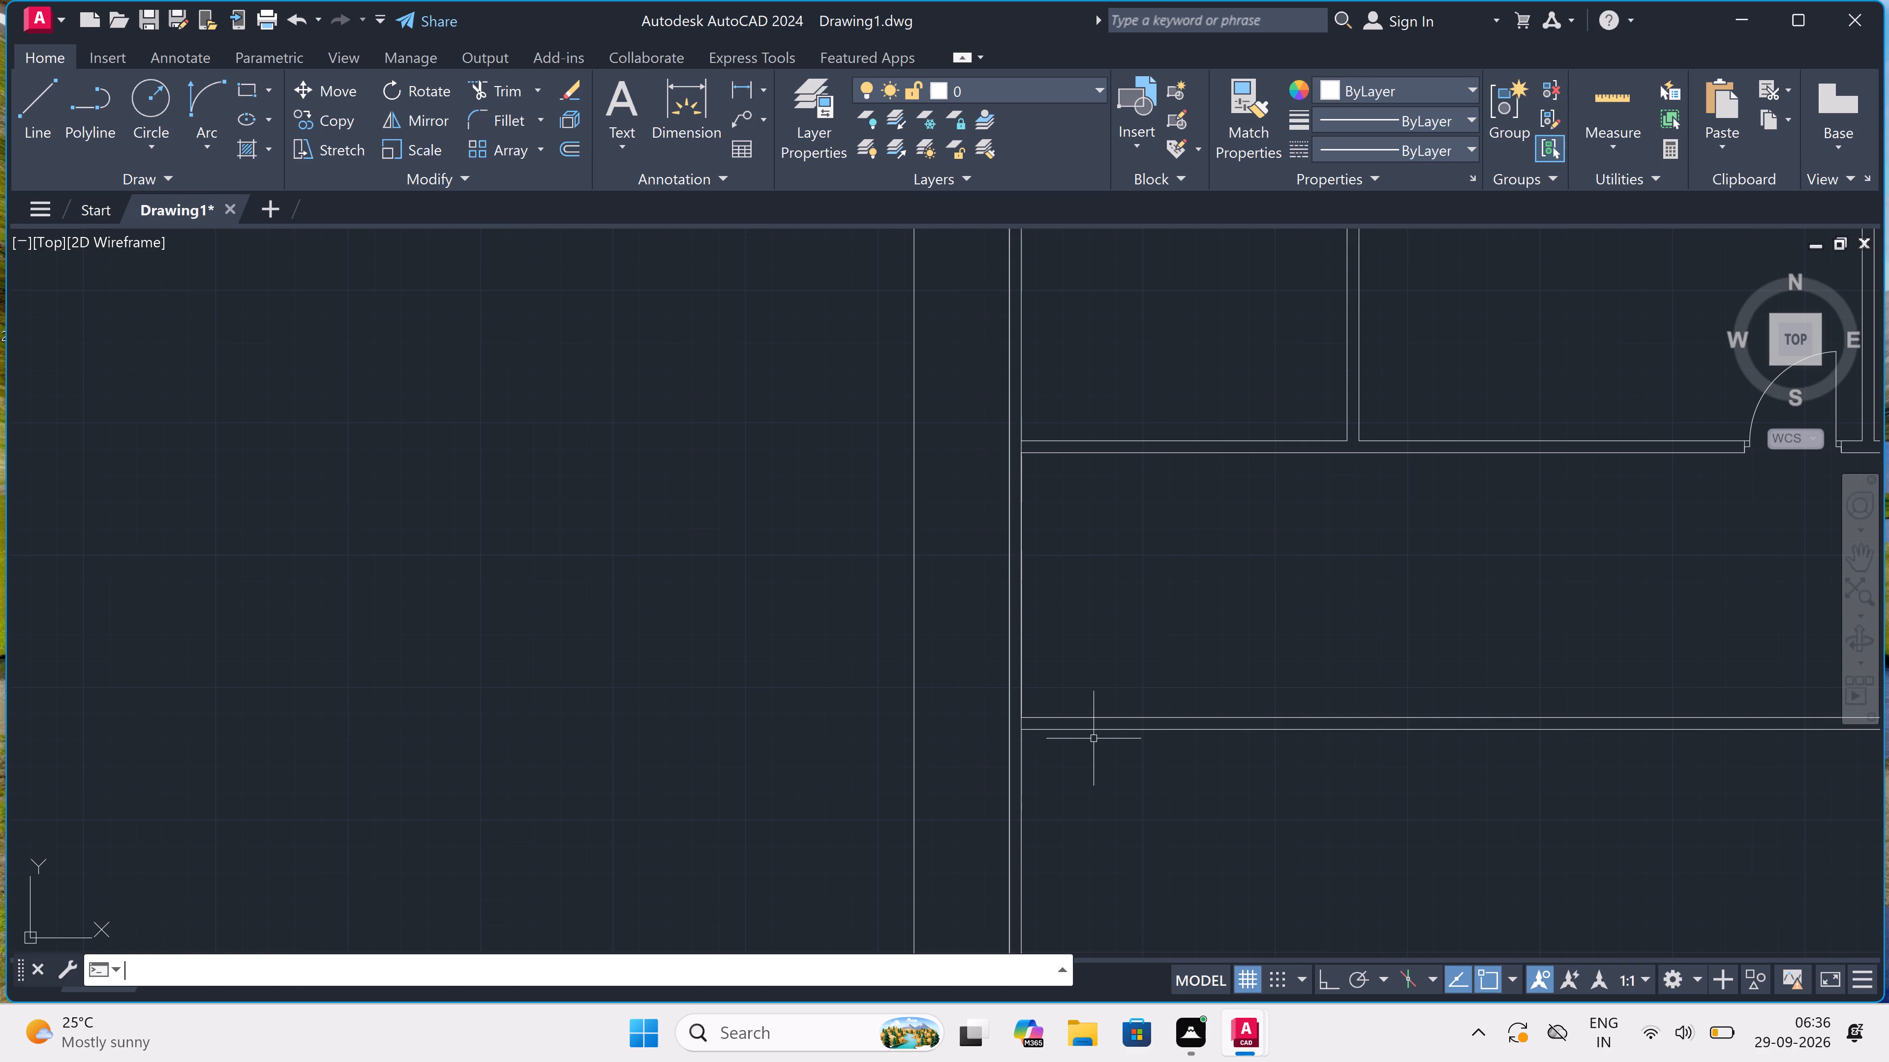
pyautogui.press('space')
pyautogui.click(1140, 729)
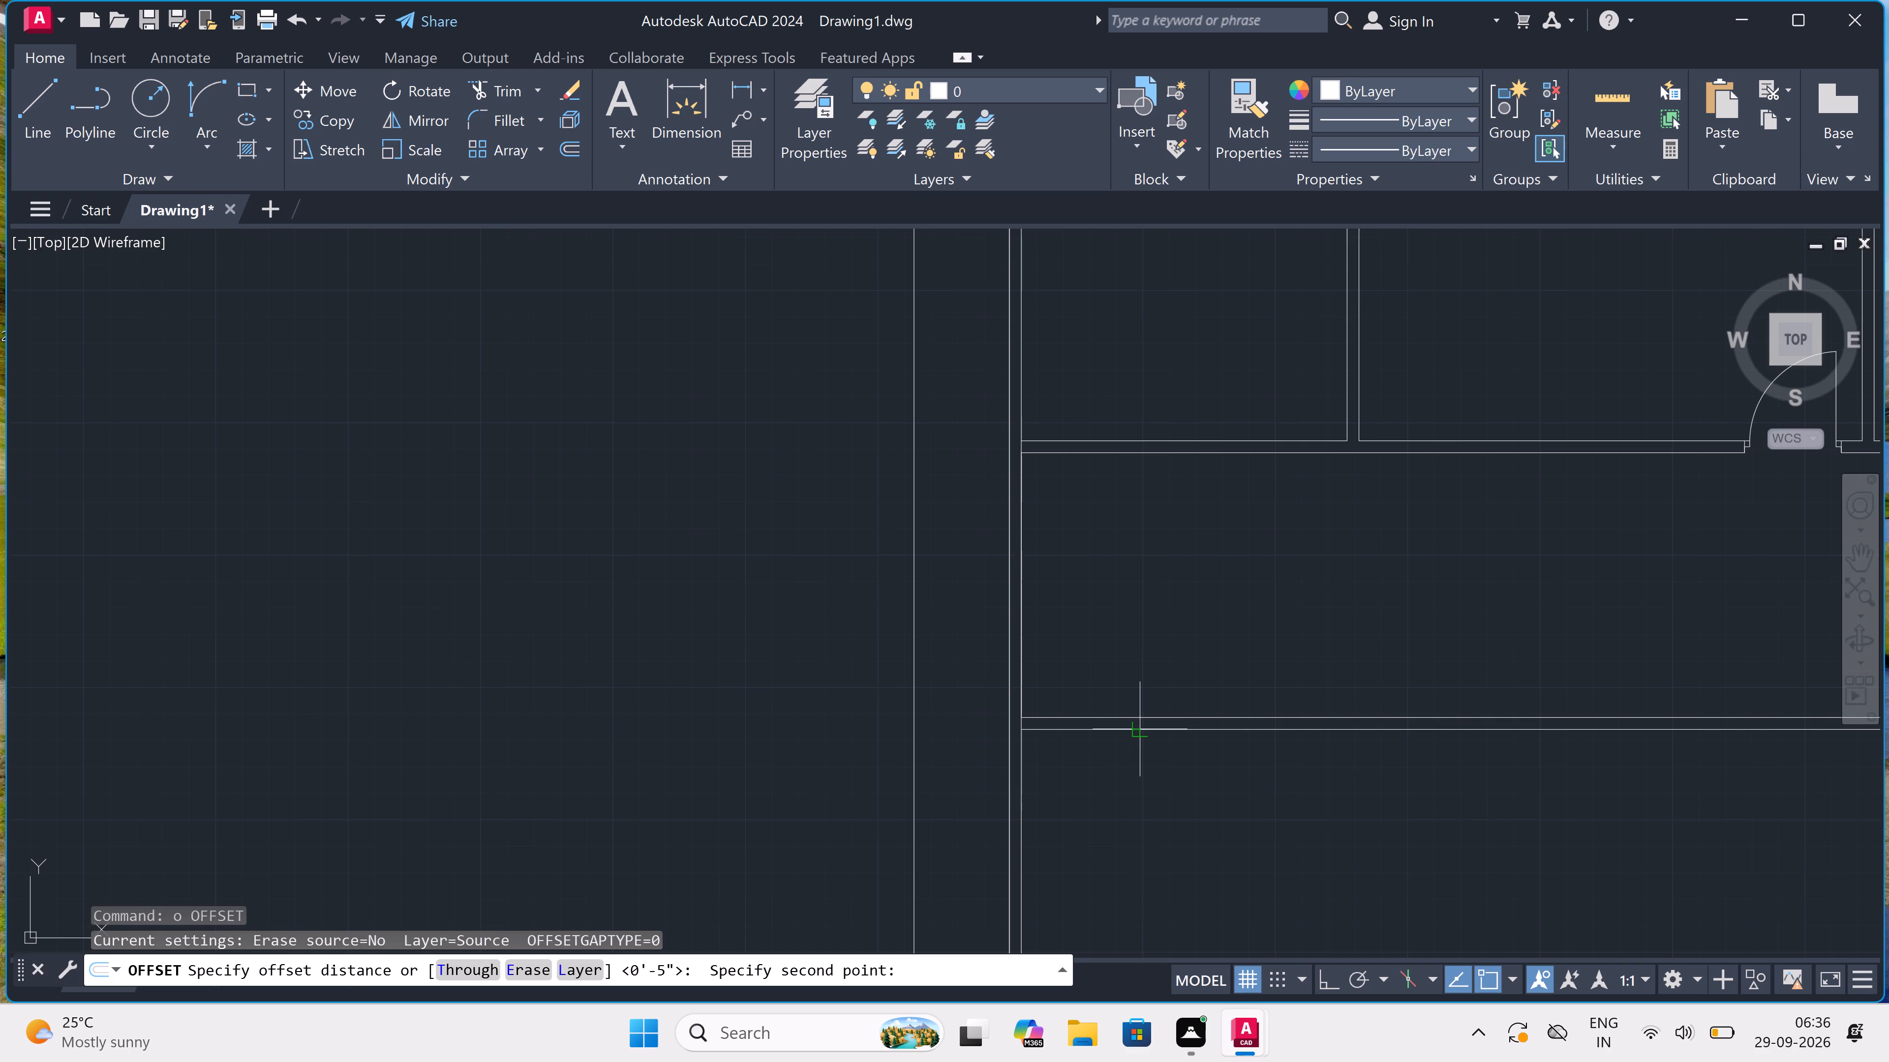
pyautogui.write("14'")
pyautogui.press('1')
pyautogui.write('"')
pyautogui.press('space')
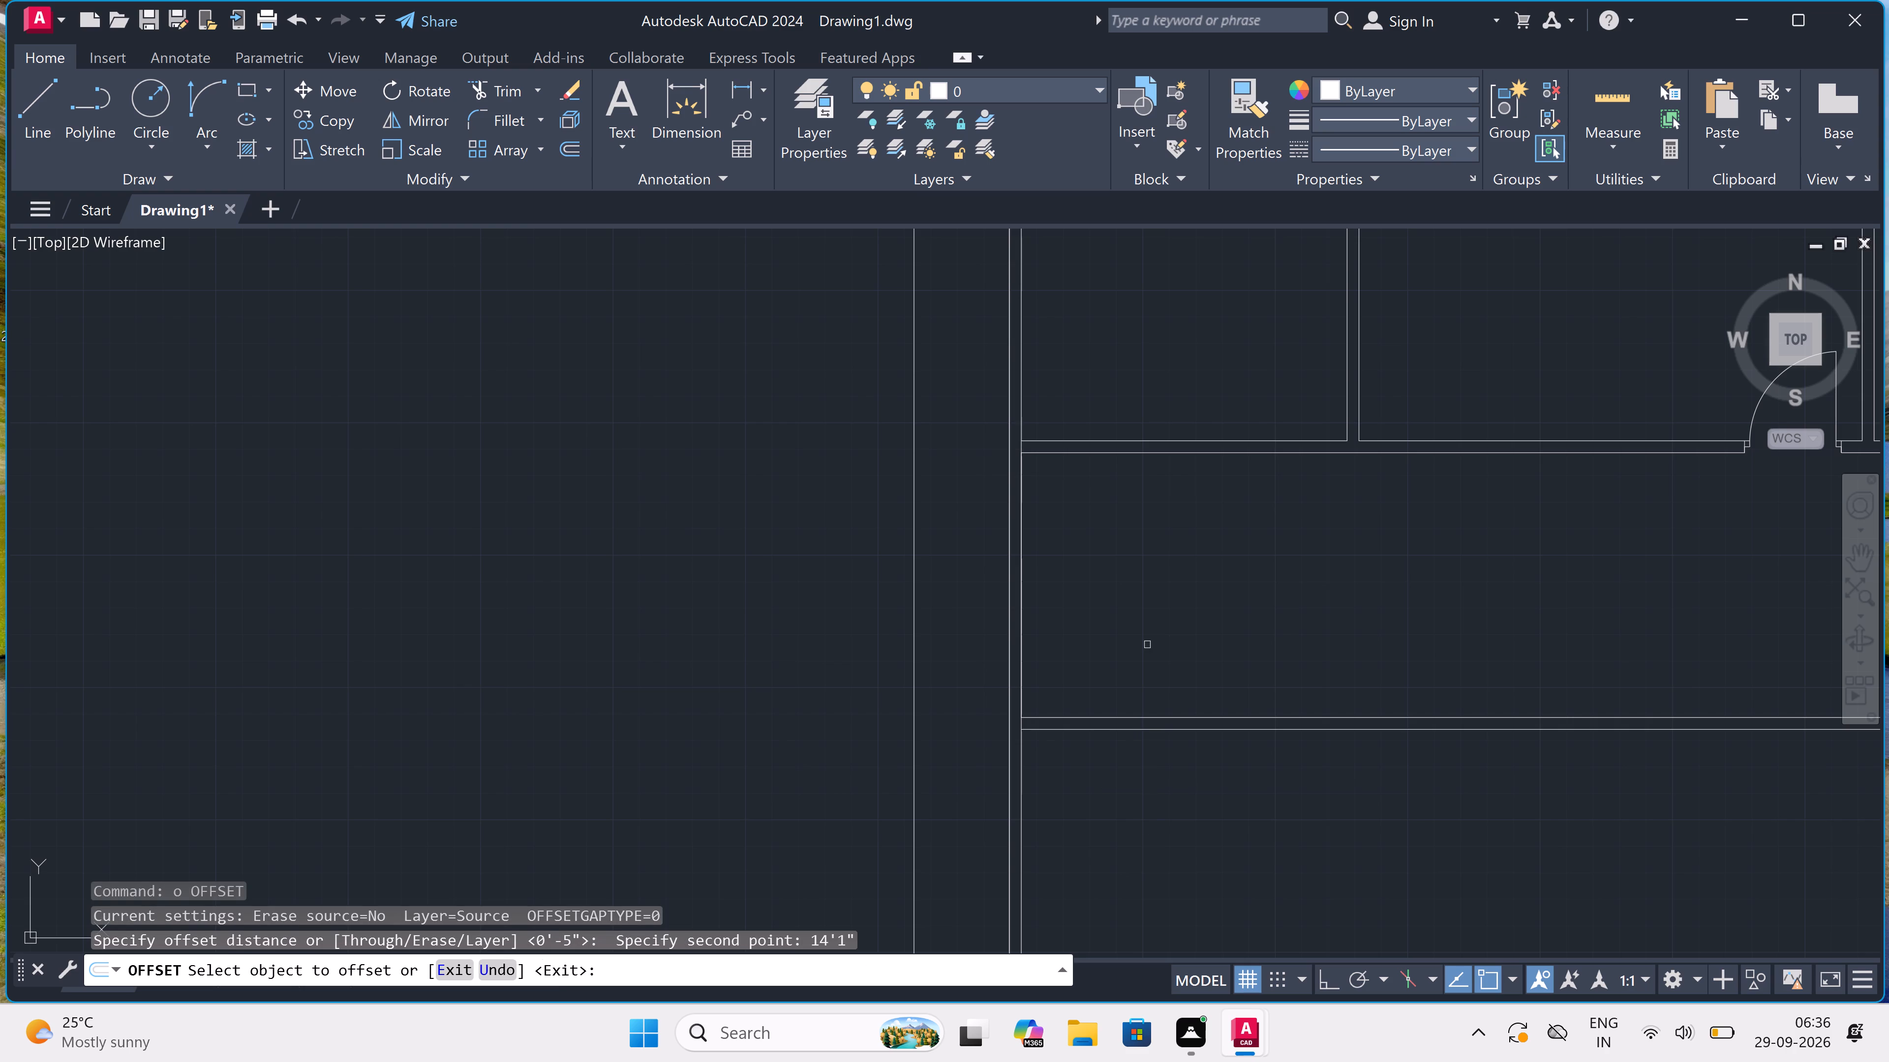
pyautogui.click(1149, 729)
pyautogui.click(1137, 775)
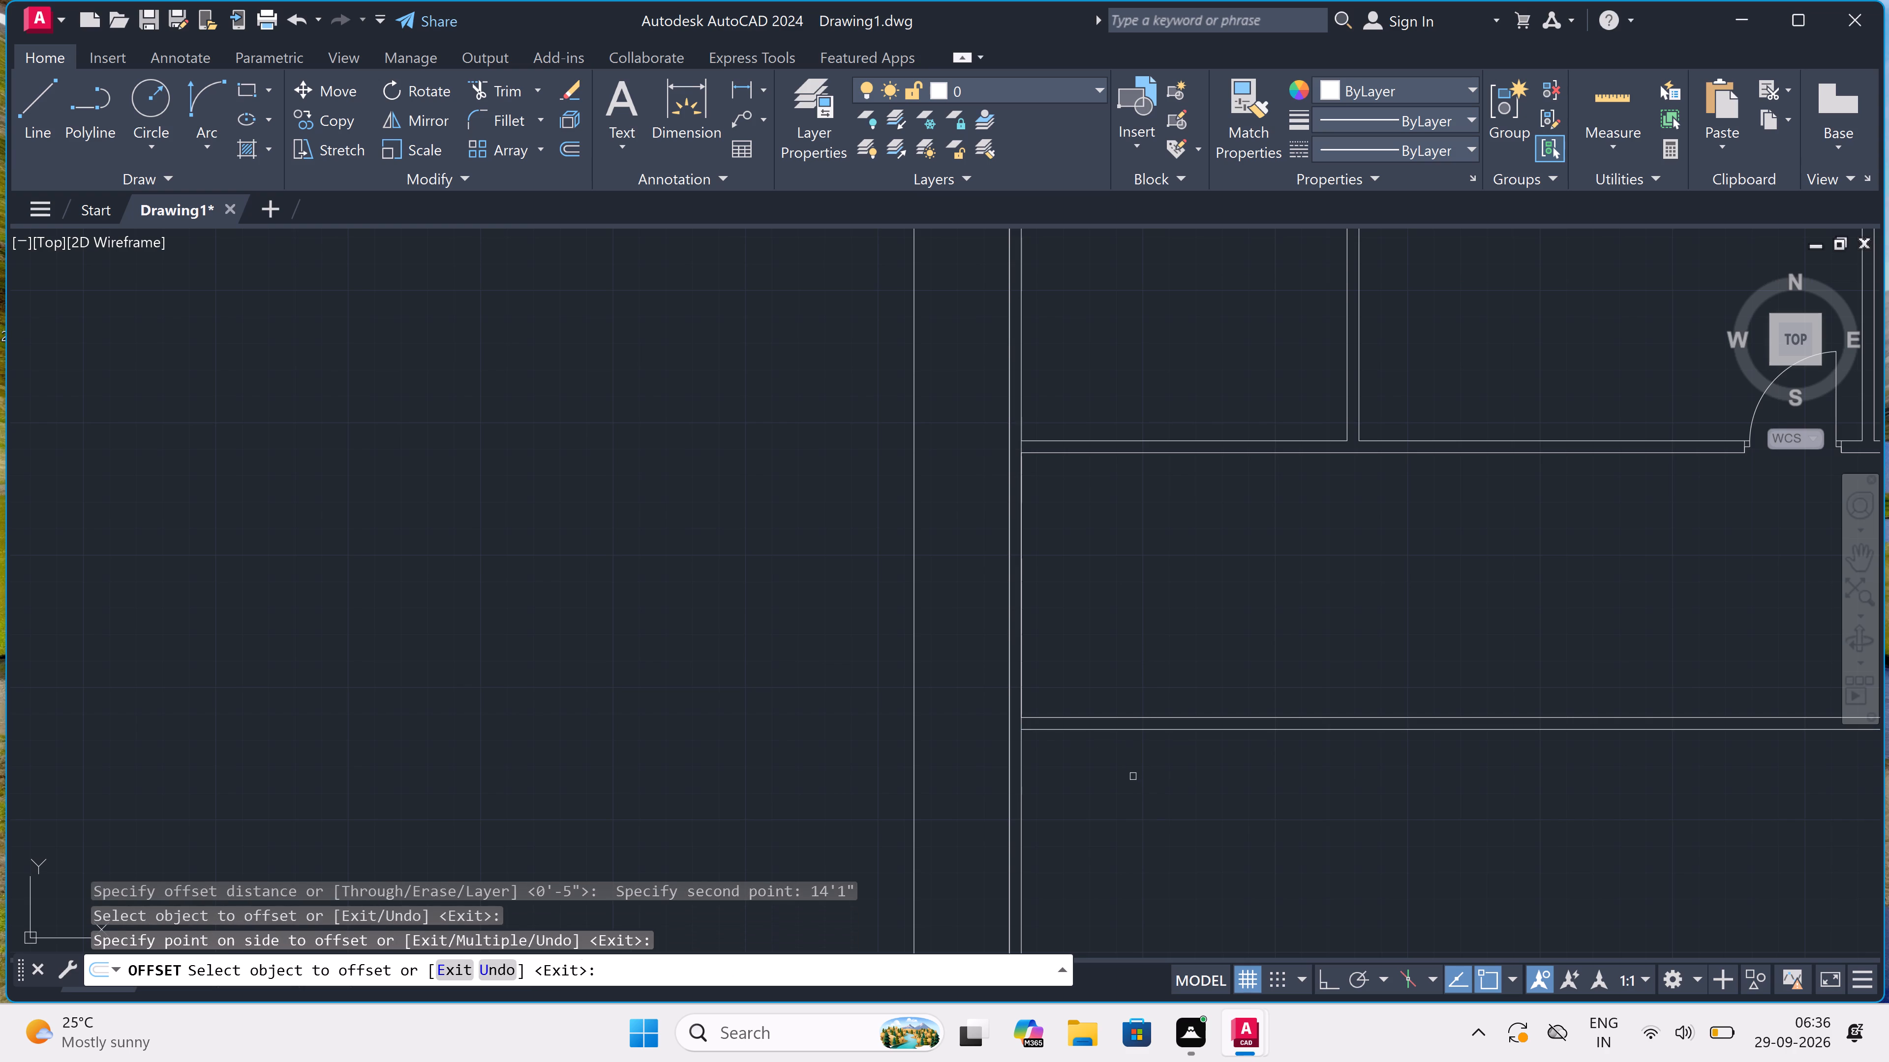
pyautogui.scroll(-5, 1130, 734)
pyautogui.scroll(3, 1124, 760)
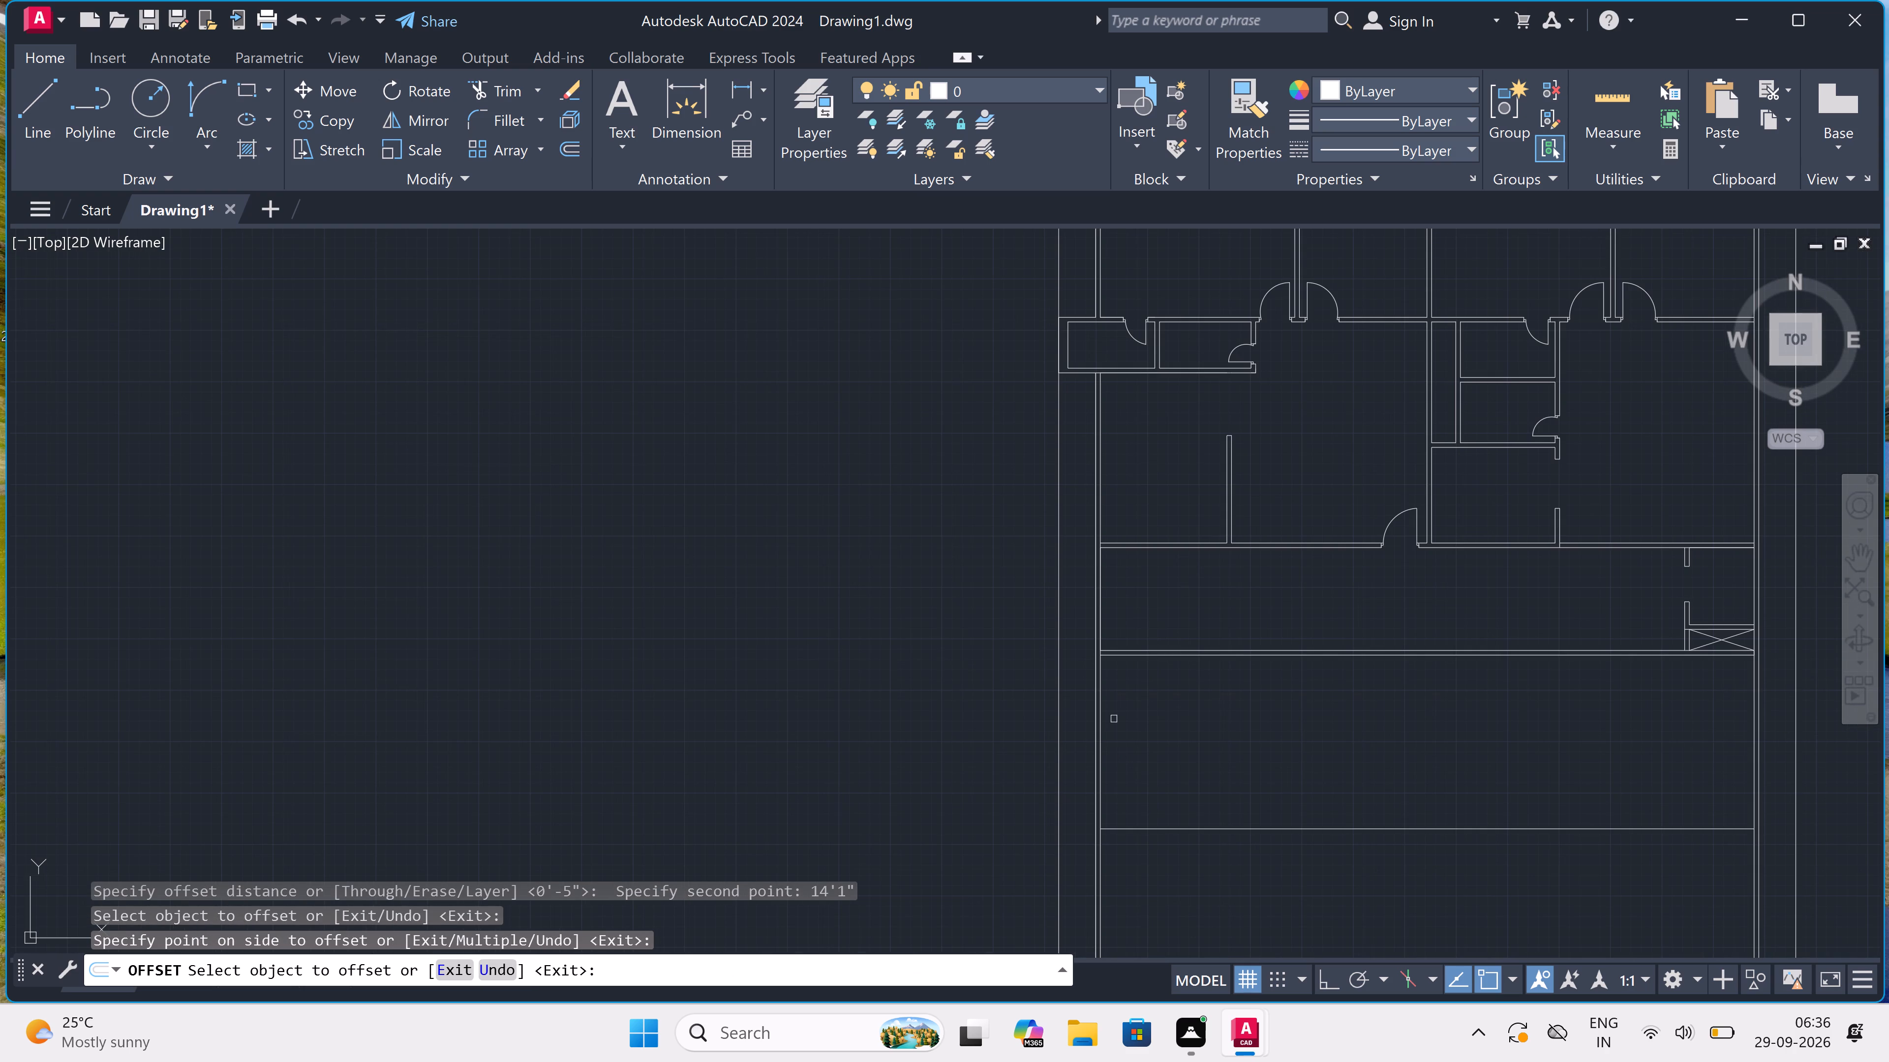
pyautogui.press('Escape')
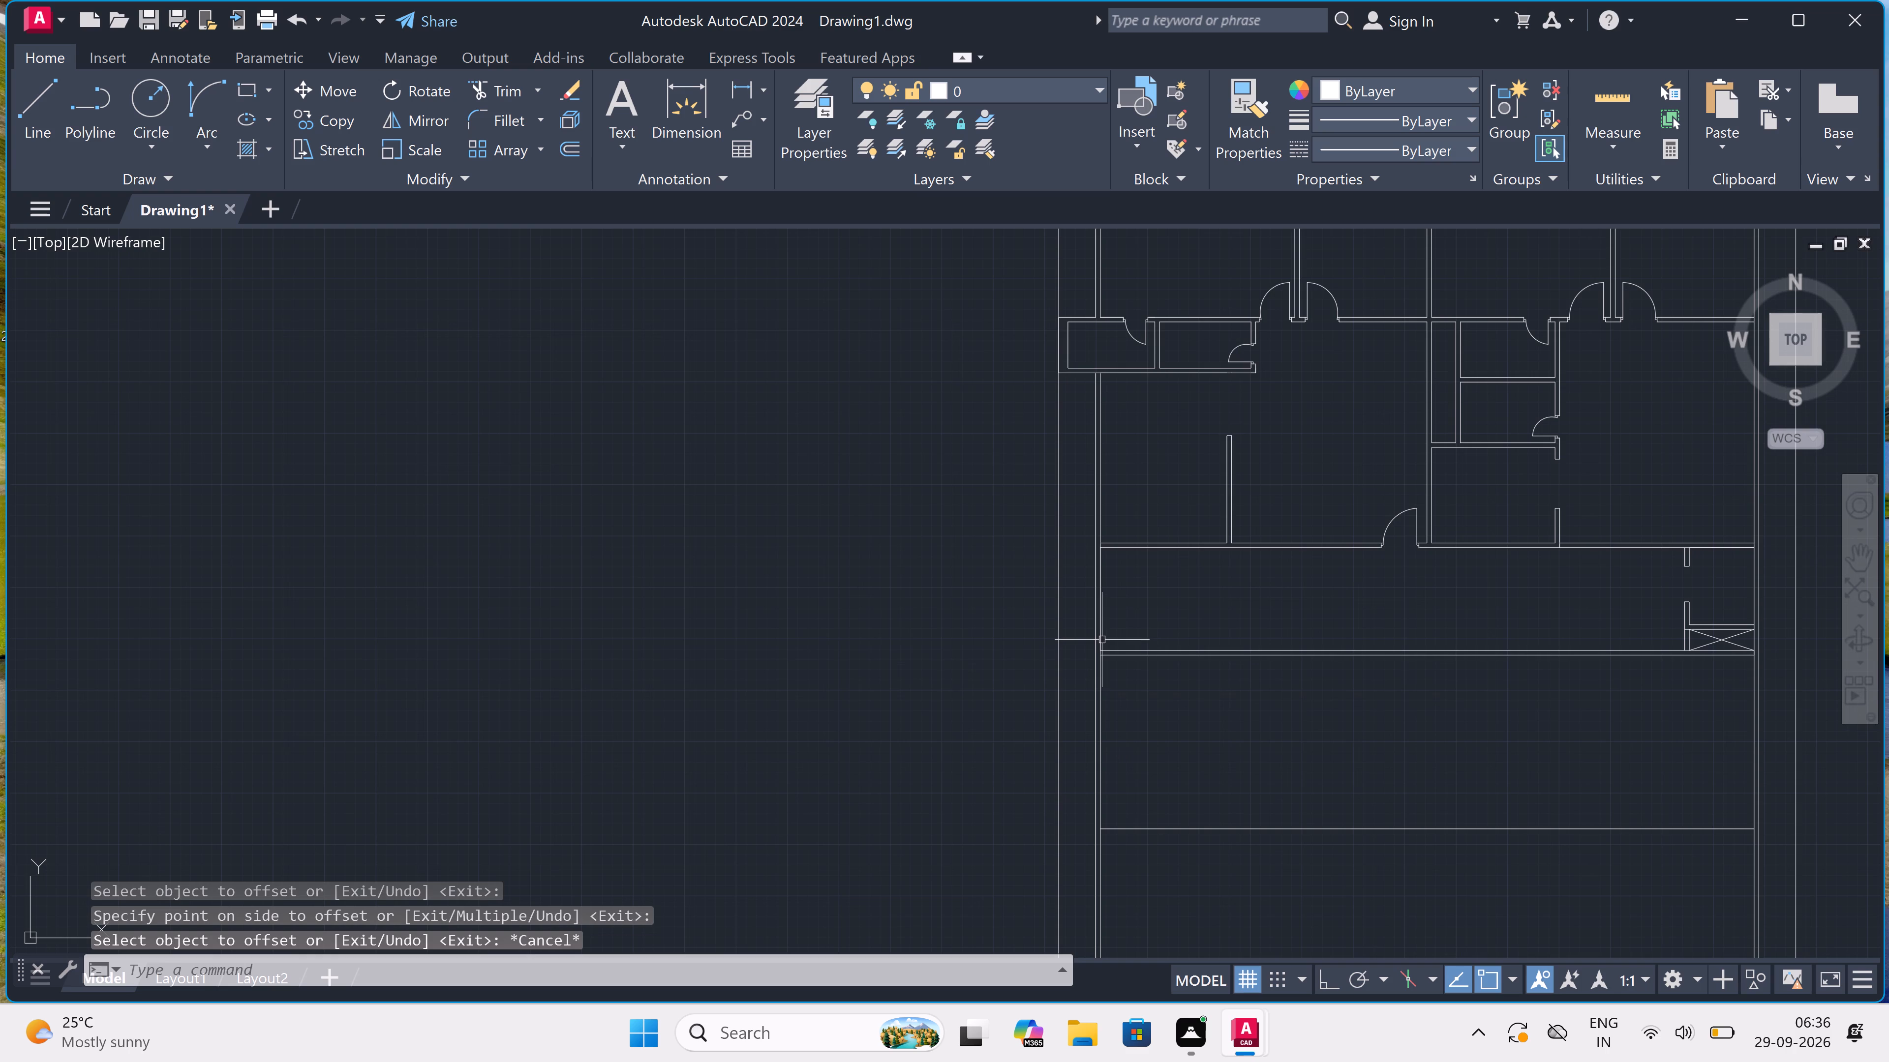
# Trim the west outer wall's inner line between the two faces of the new horizontal wall.
pyautogui.write('tr')
pyautogui.press('space')
pyautogui.scroll(1, 1102, 650)
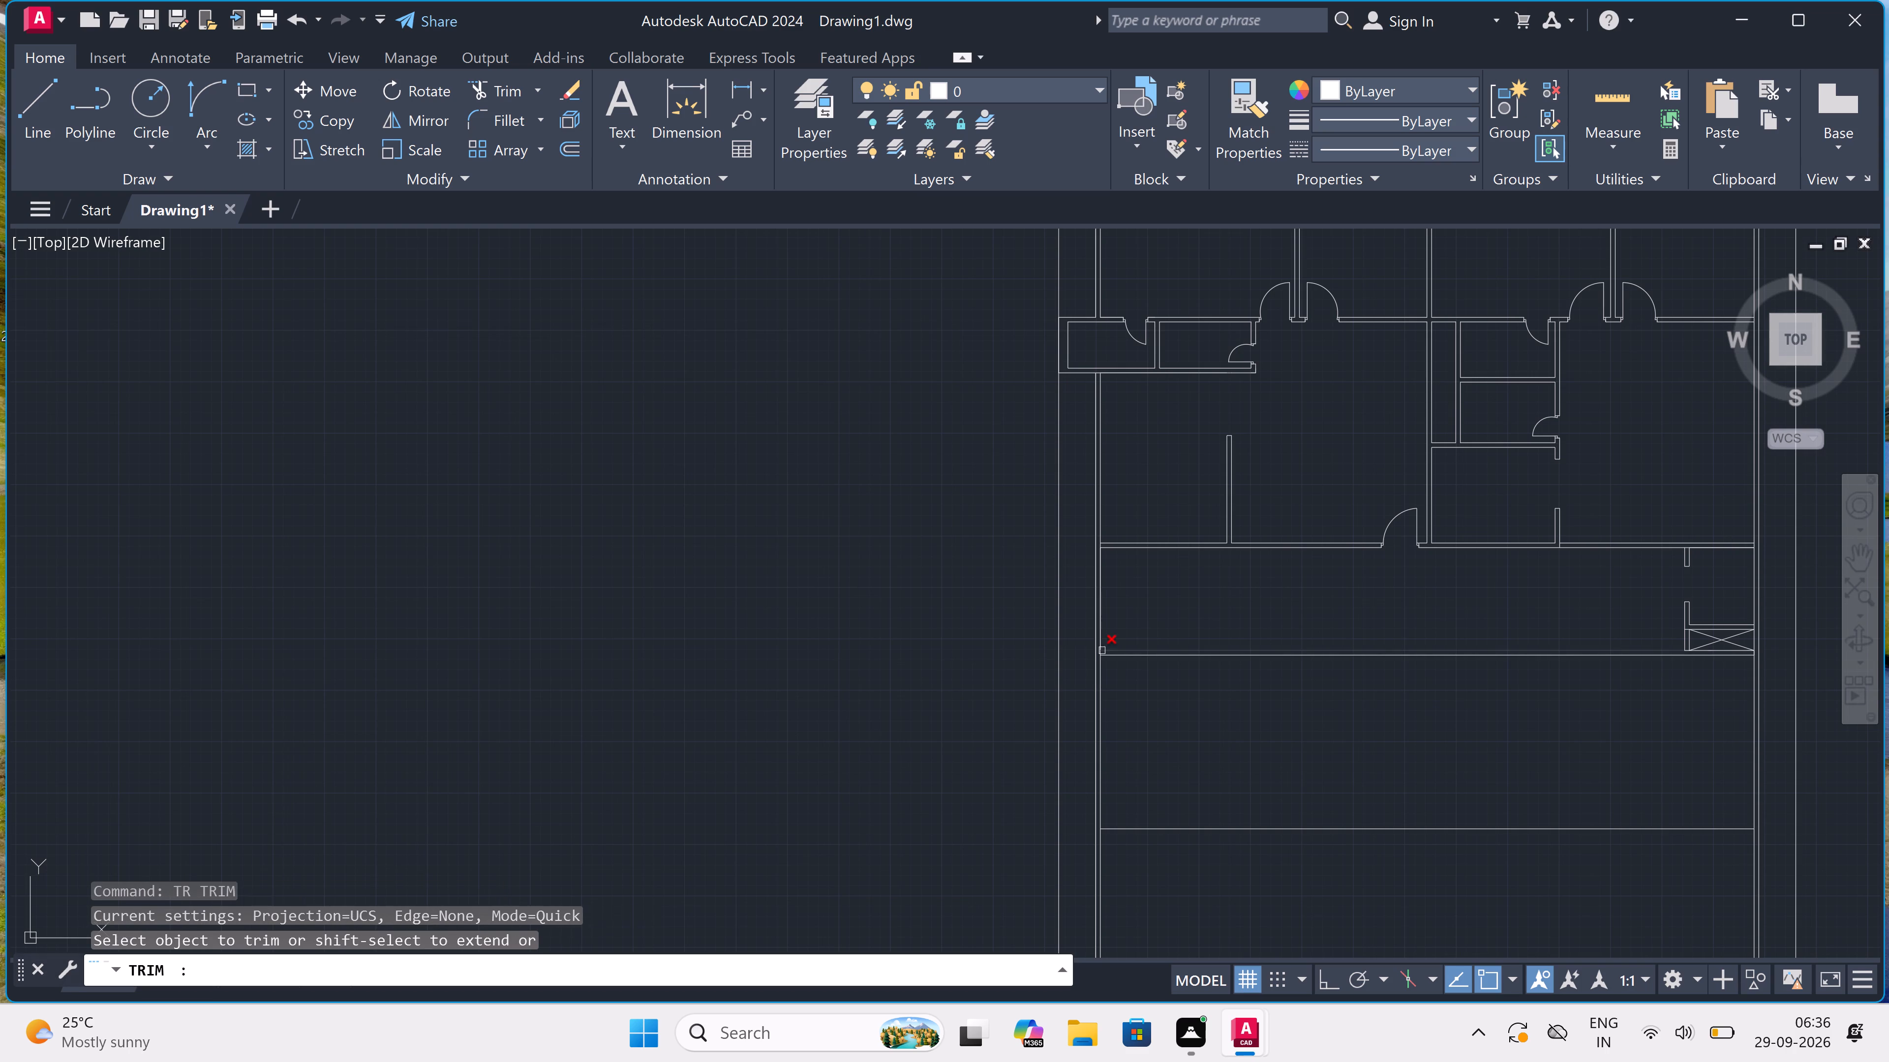
pyautogui.scroll(4, 1102, 650)
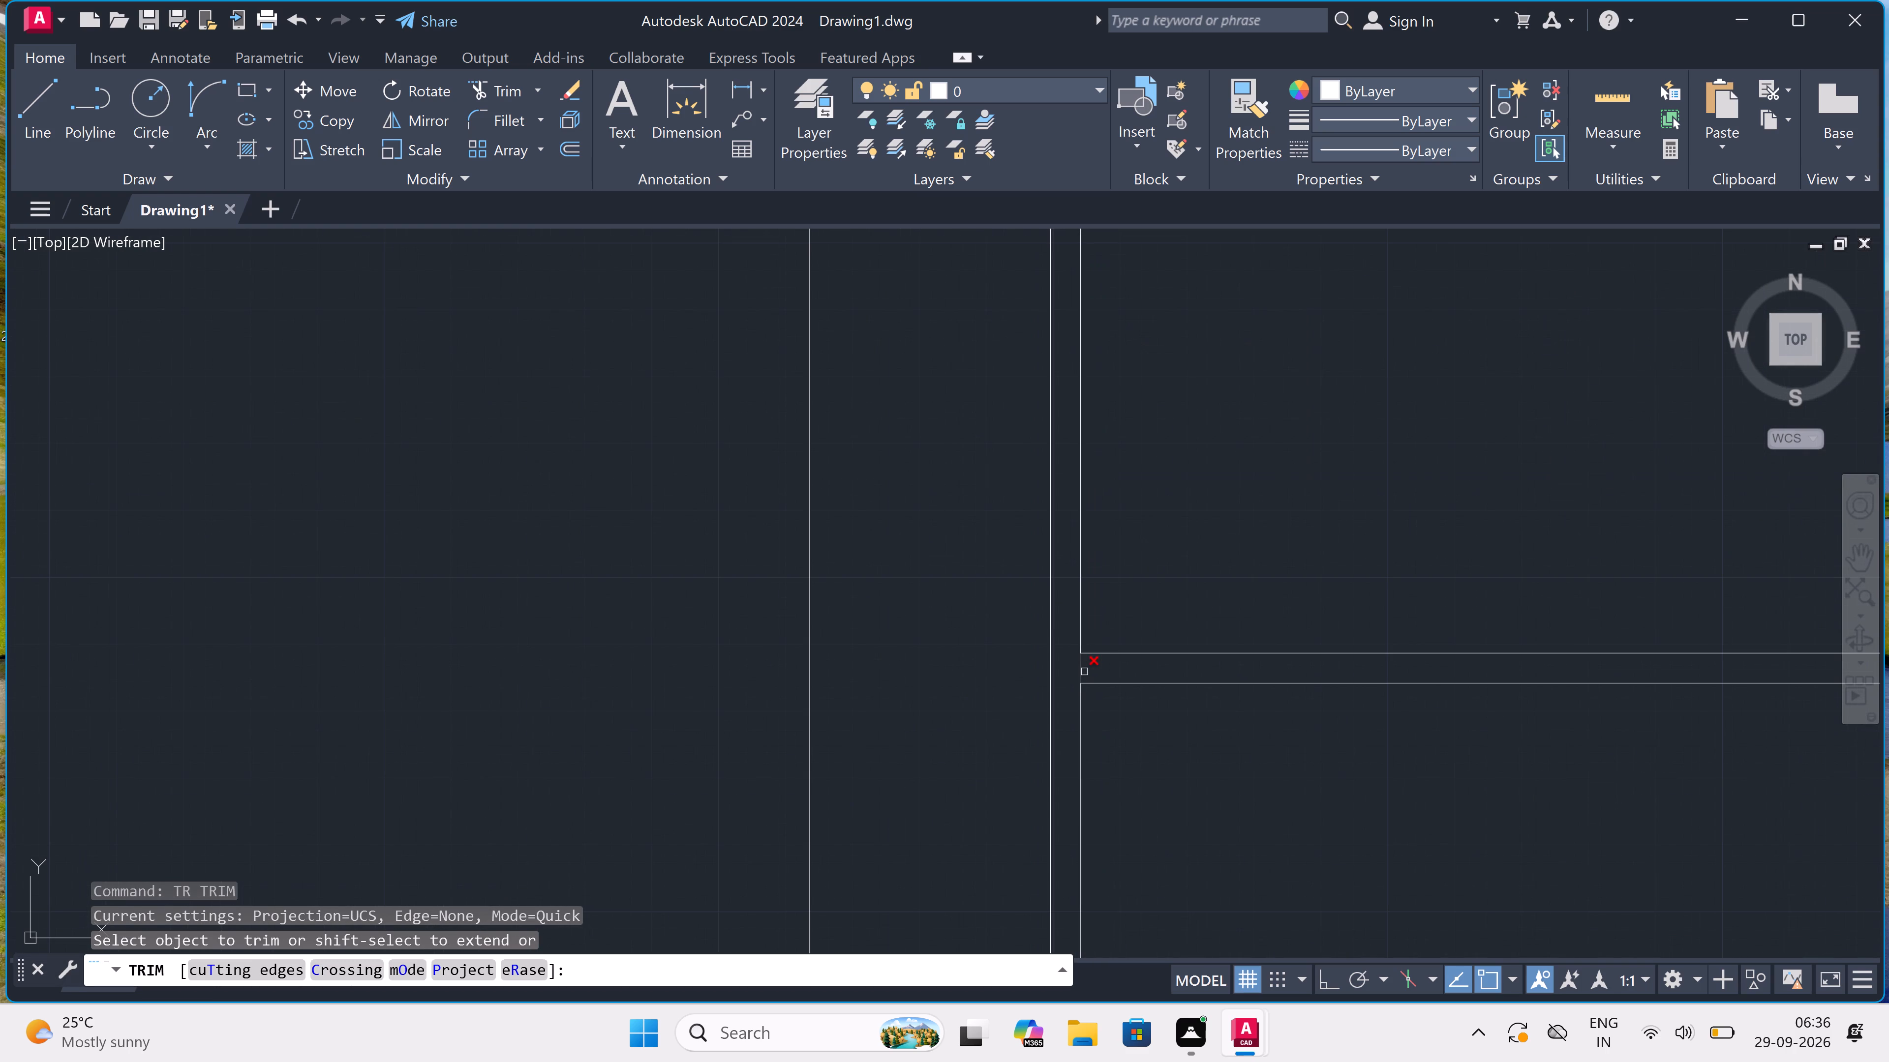
pyautogui.click(1084, 672)
pyautogui.scroll(-3, 1084, 673)
pyautogui.press('Escape')
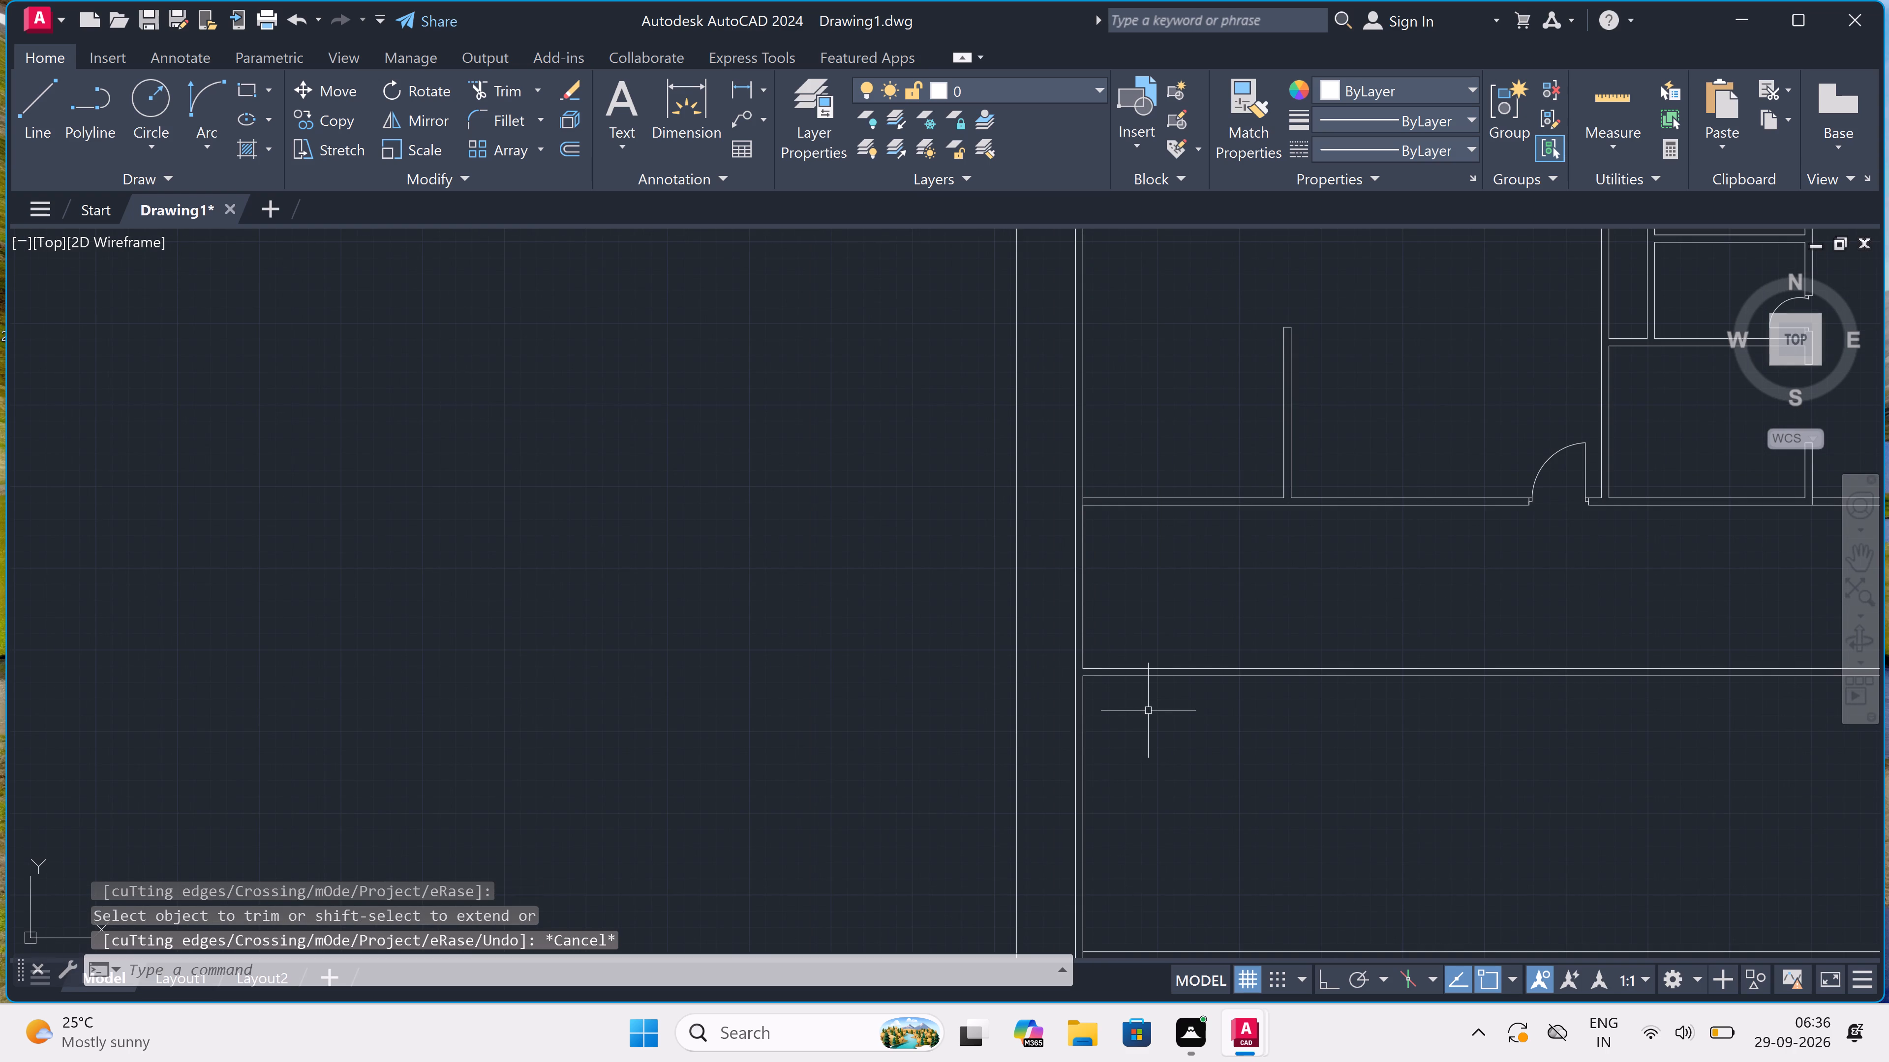
# Offset the west outer wall's inner line 13' eastward, below the new horizontal wall.
pyautogui.scroll(-3, 1148, 710)
pyautogui.scroll(4, 1147, 716)
pyautogui.press('o')
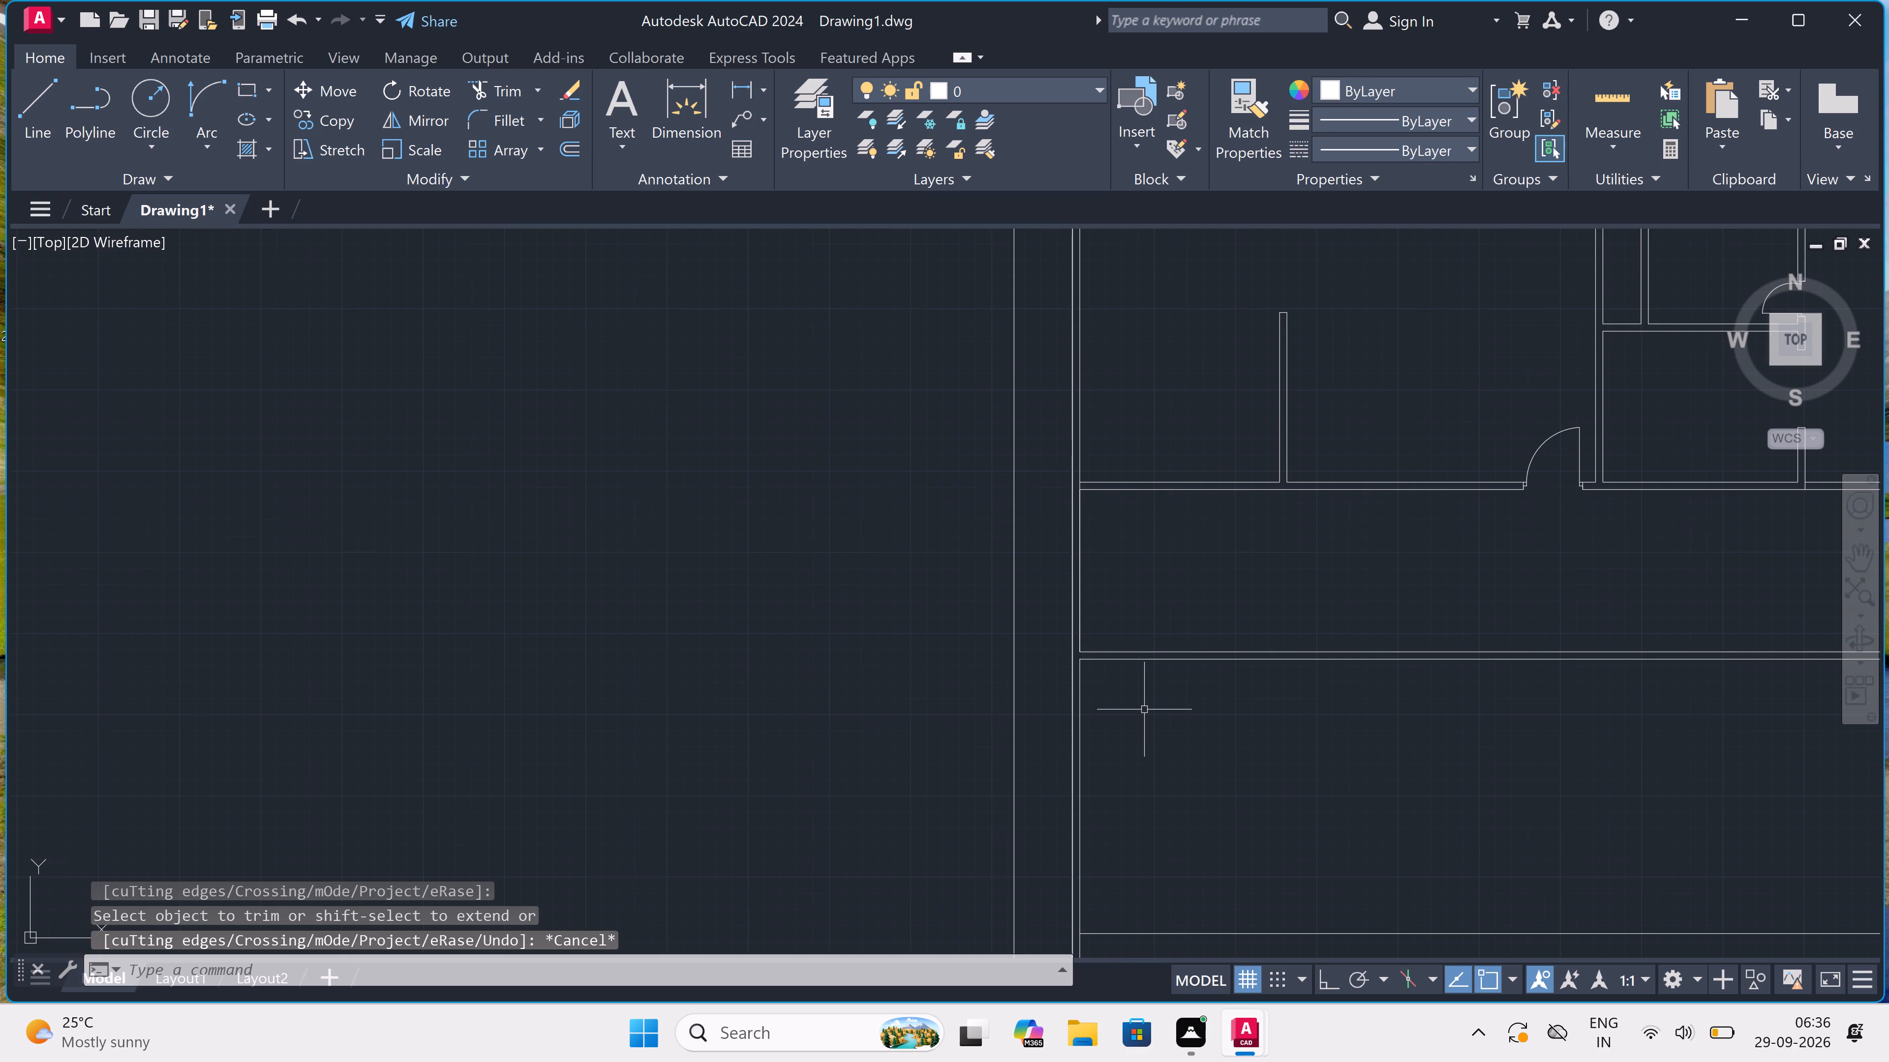
pyautogui.press('space')
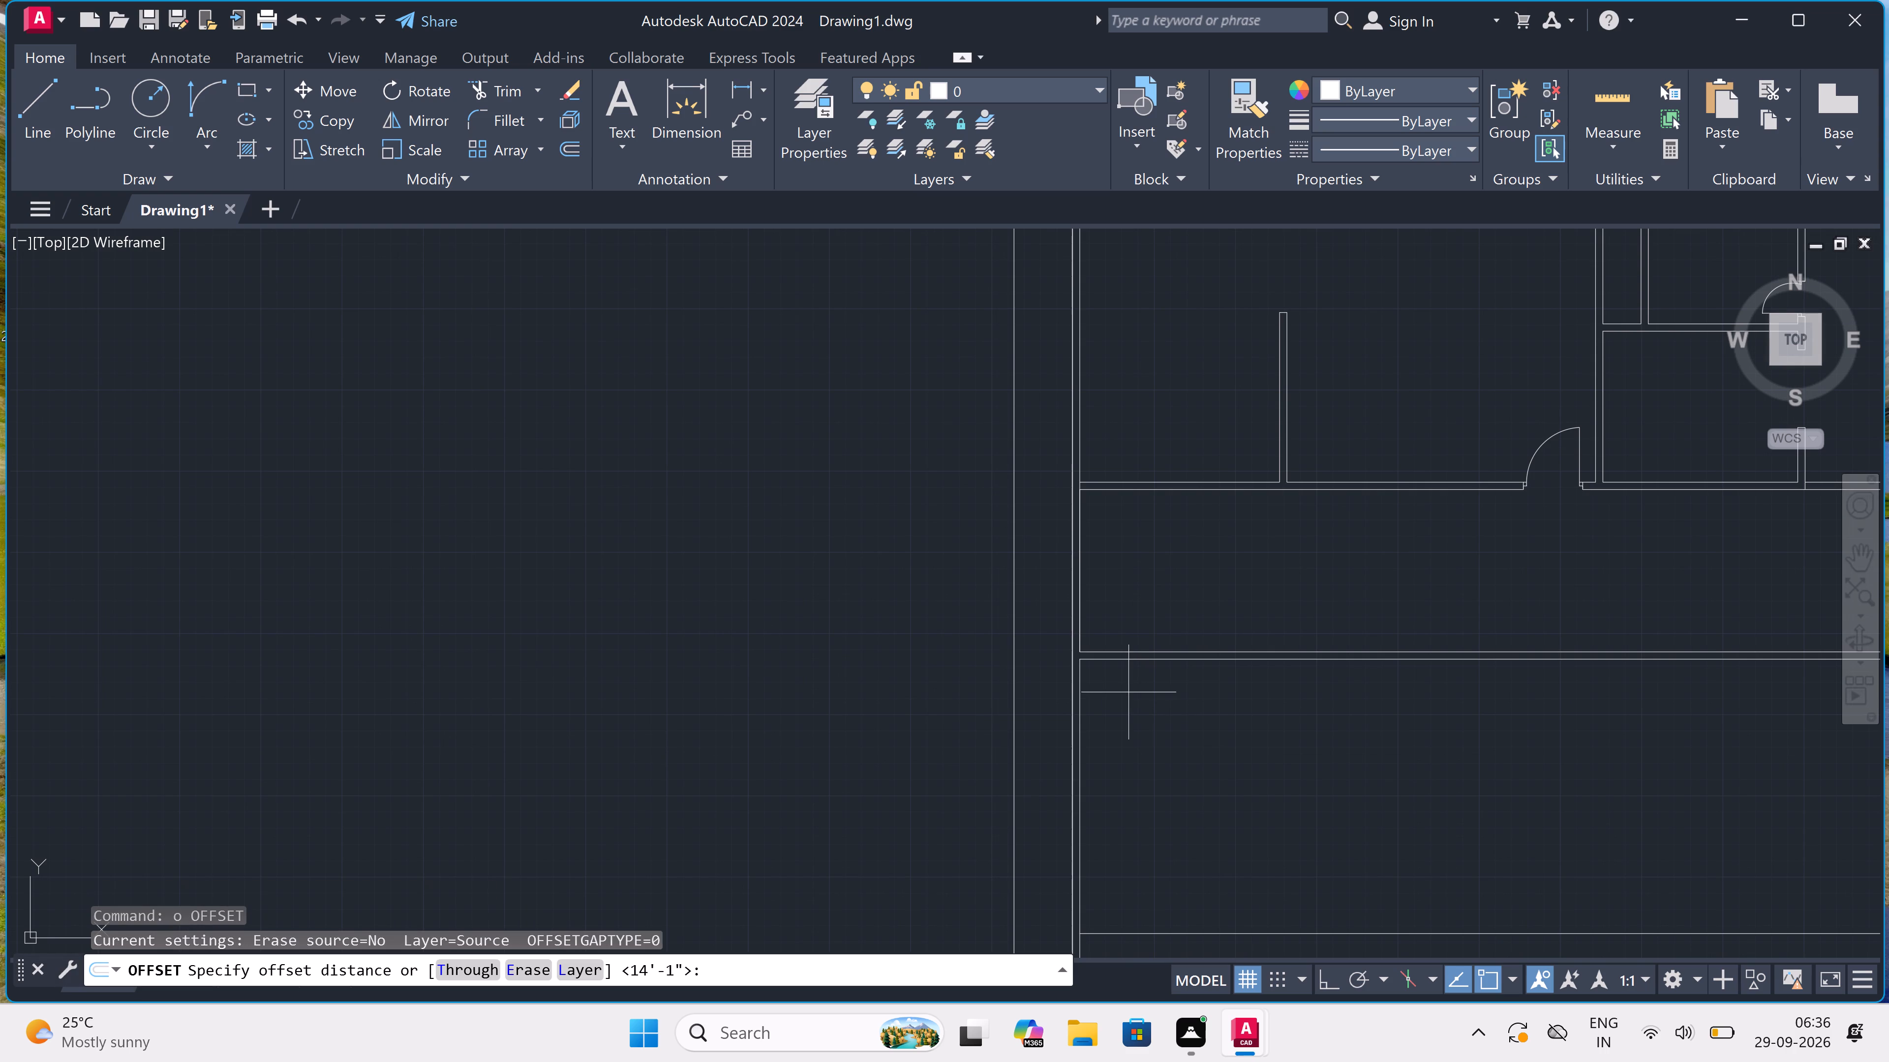
pyautogui.scroll(-1, 1081, 598)
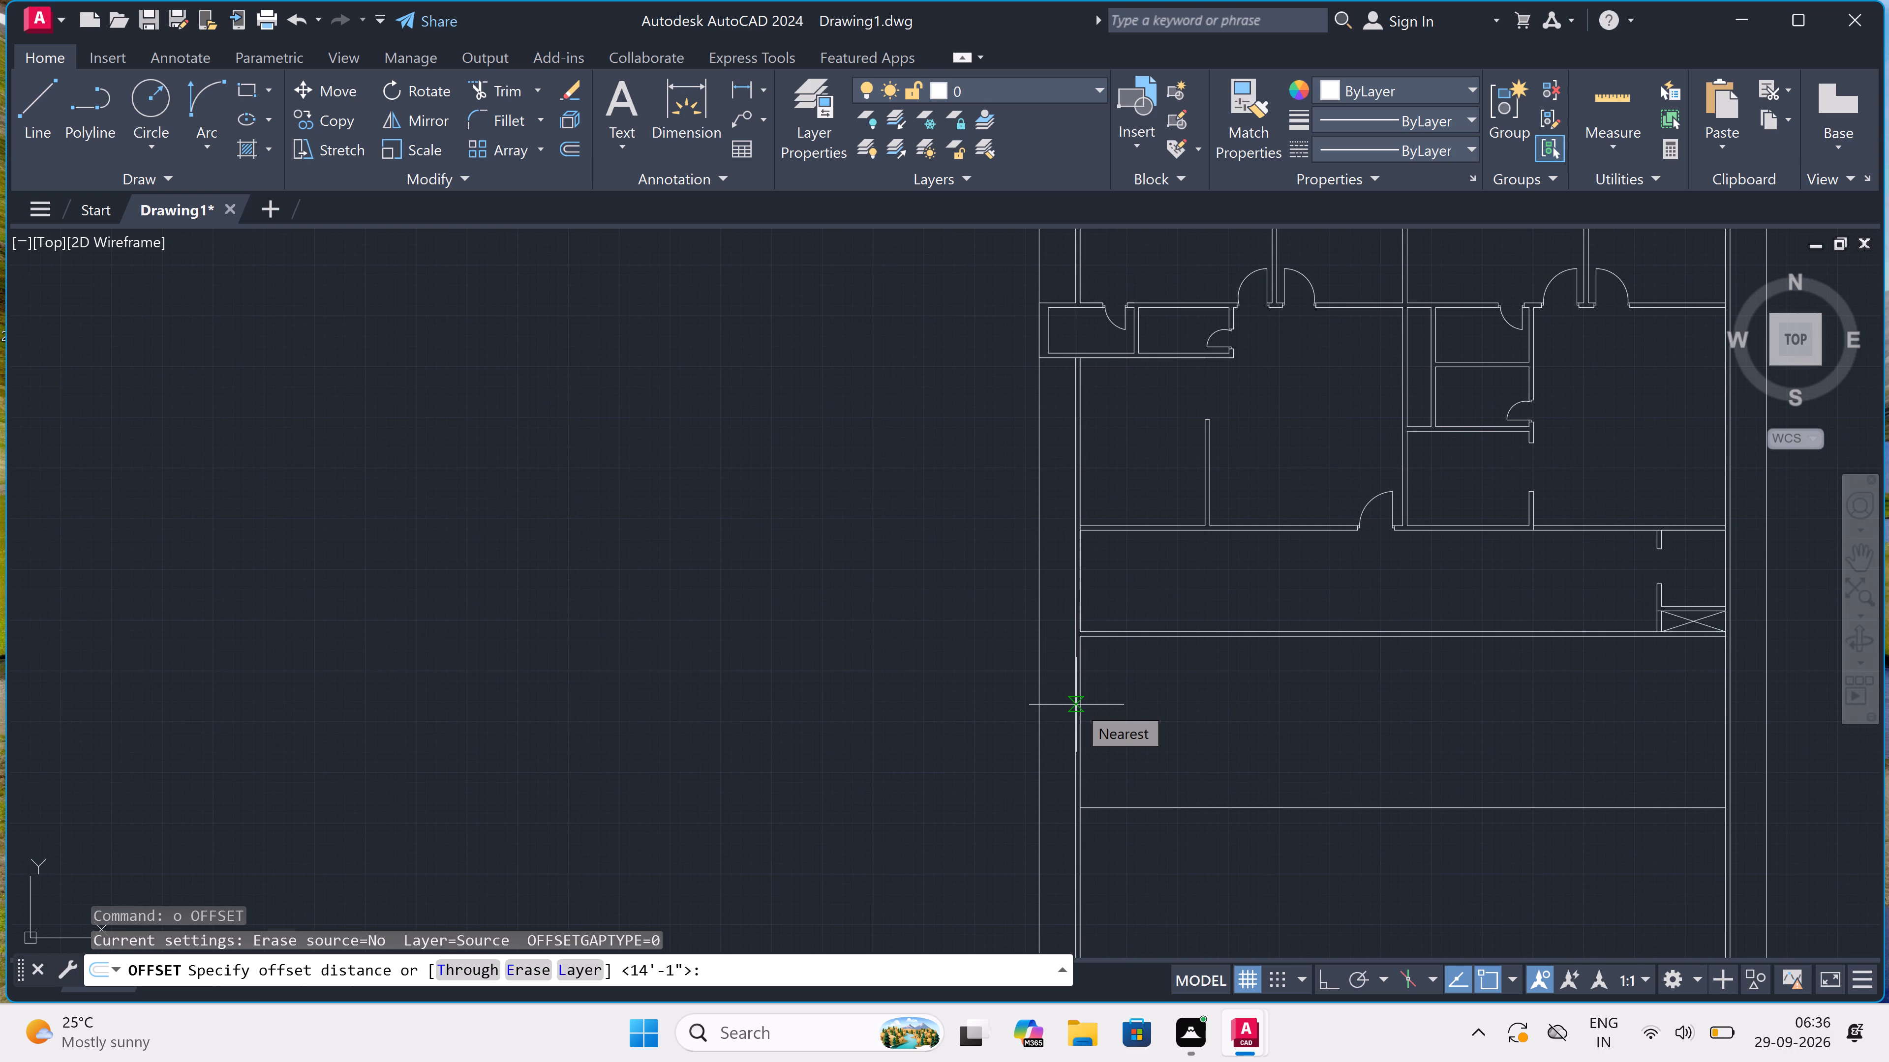
pyautogui.scroll(1, 1074, 686)
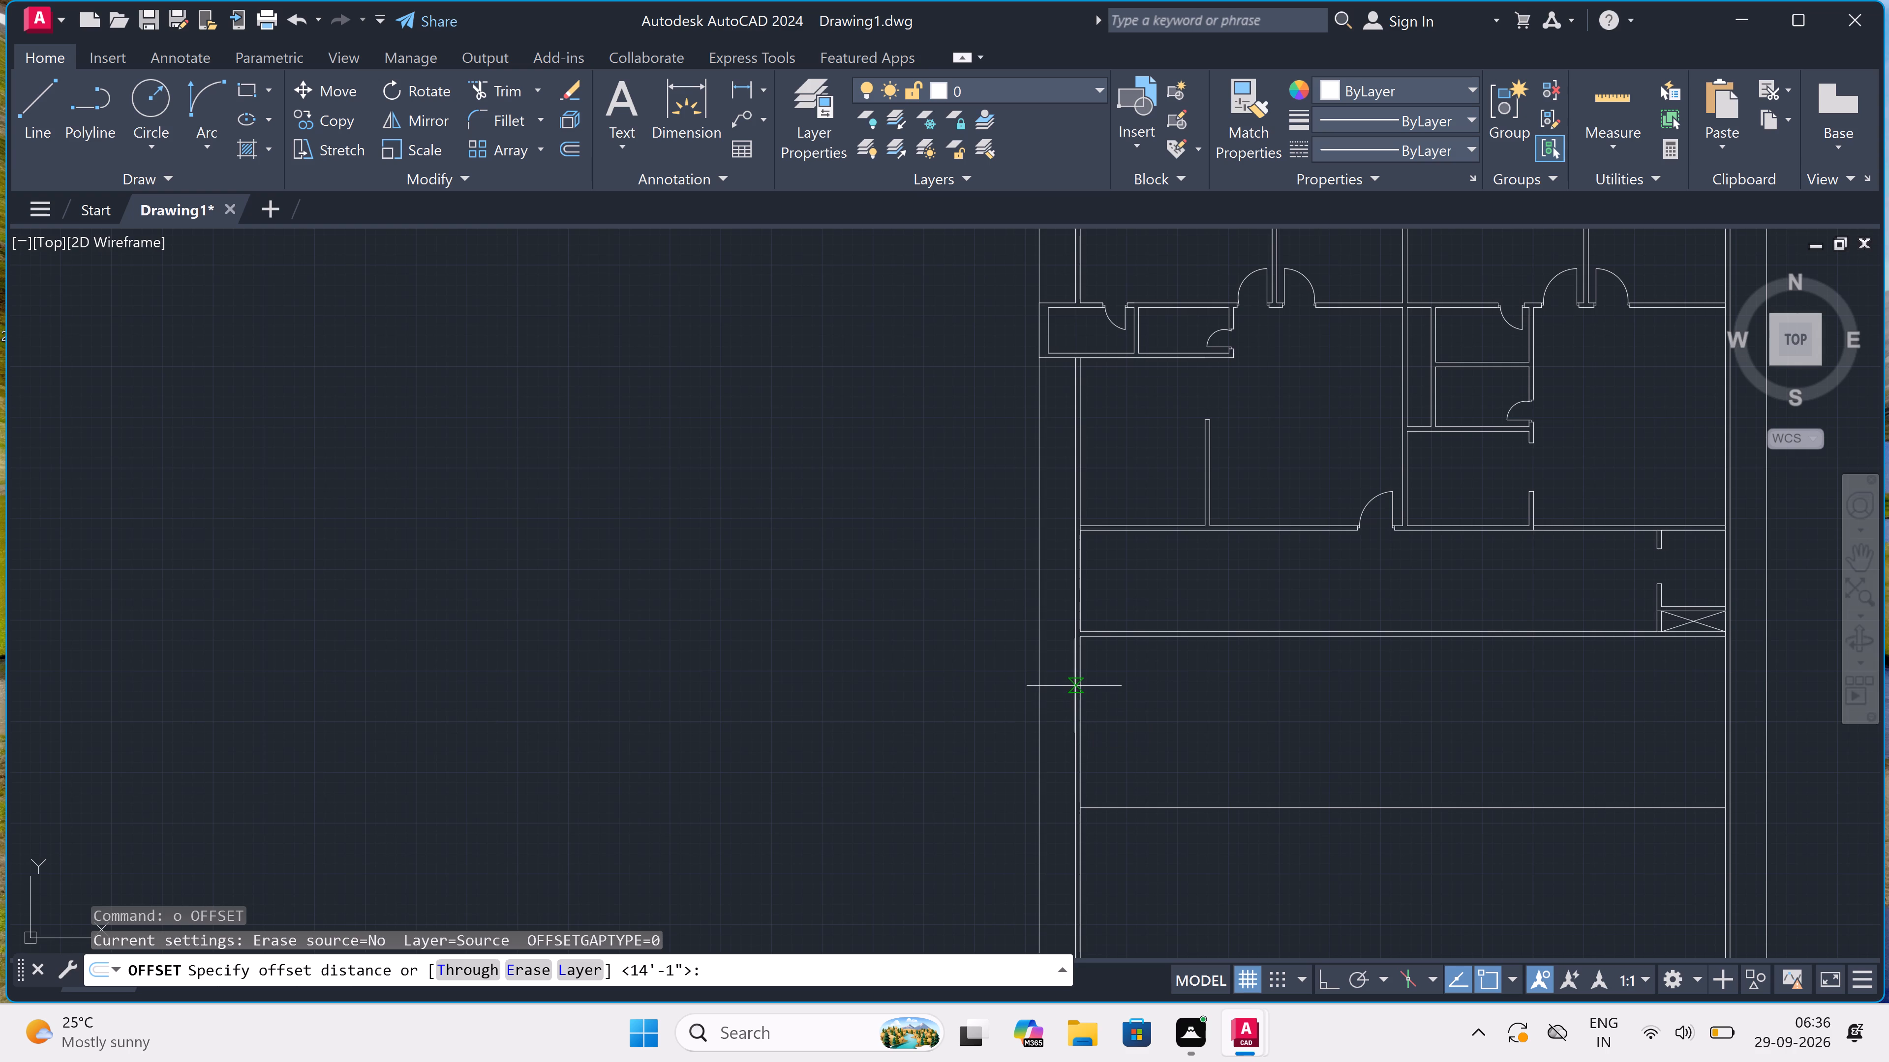
pyautogui.scroll(1, 1076, 684)
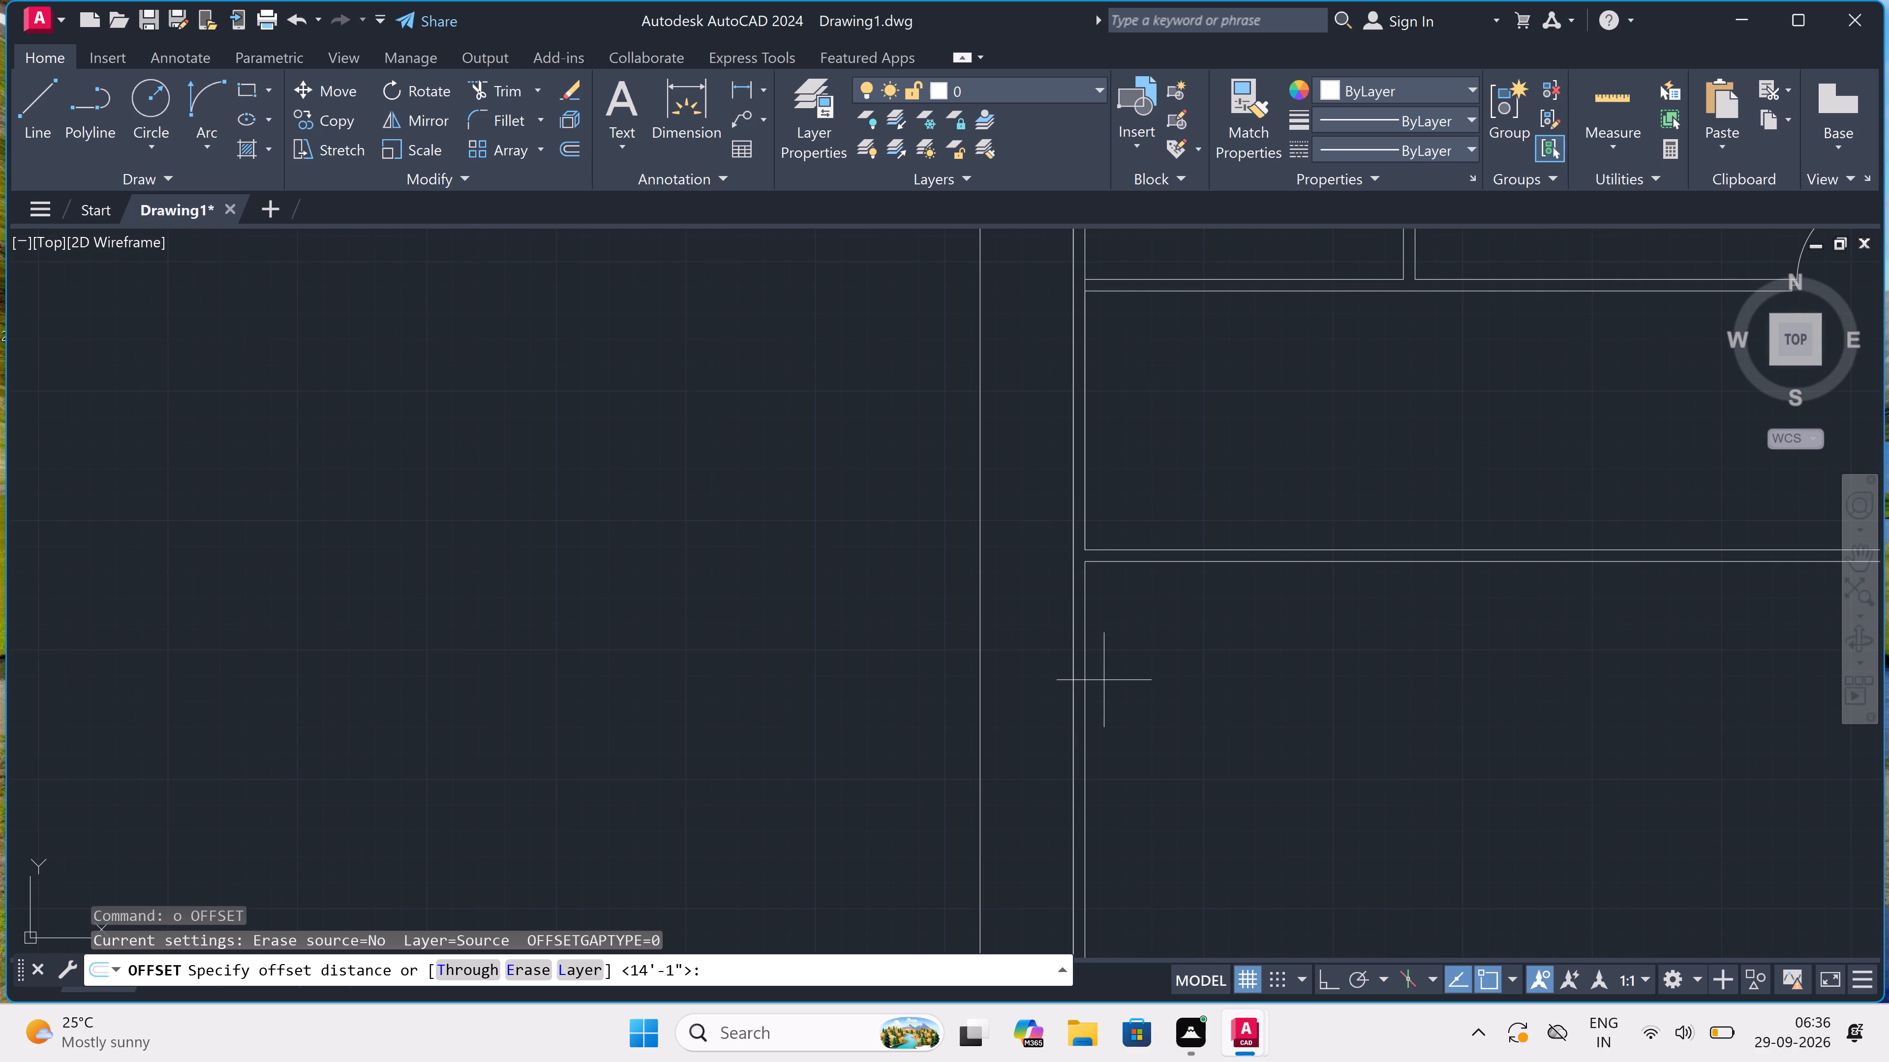
pyautogui.click(1091, 678)
pyautogui.write("13'")
pyautogui.press('space')
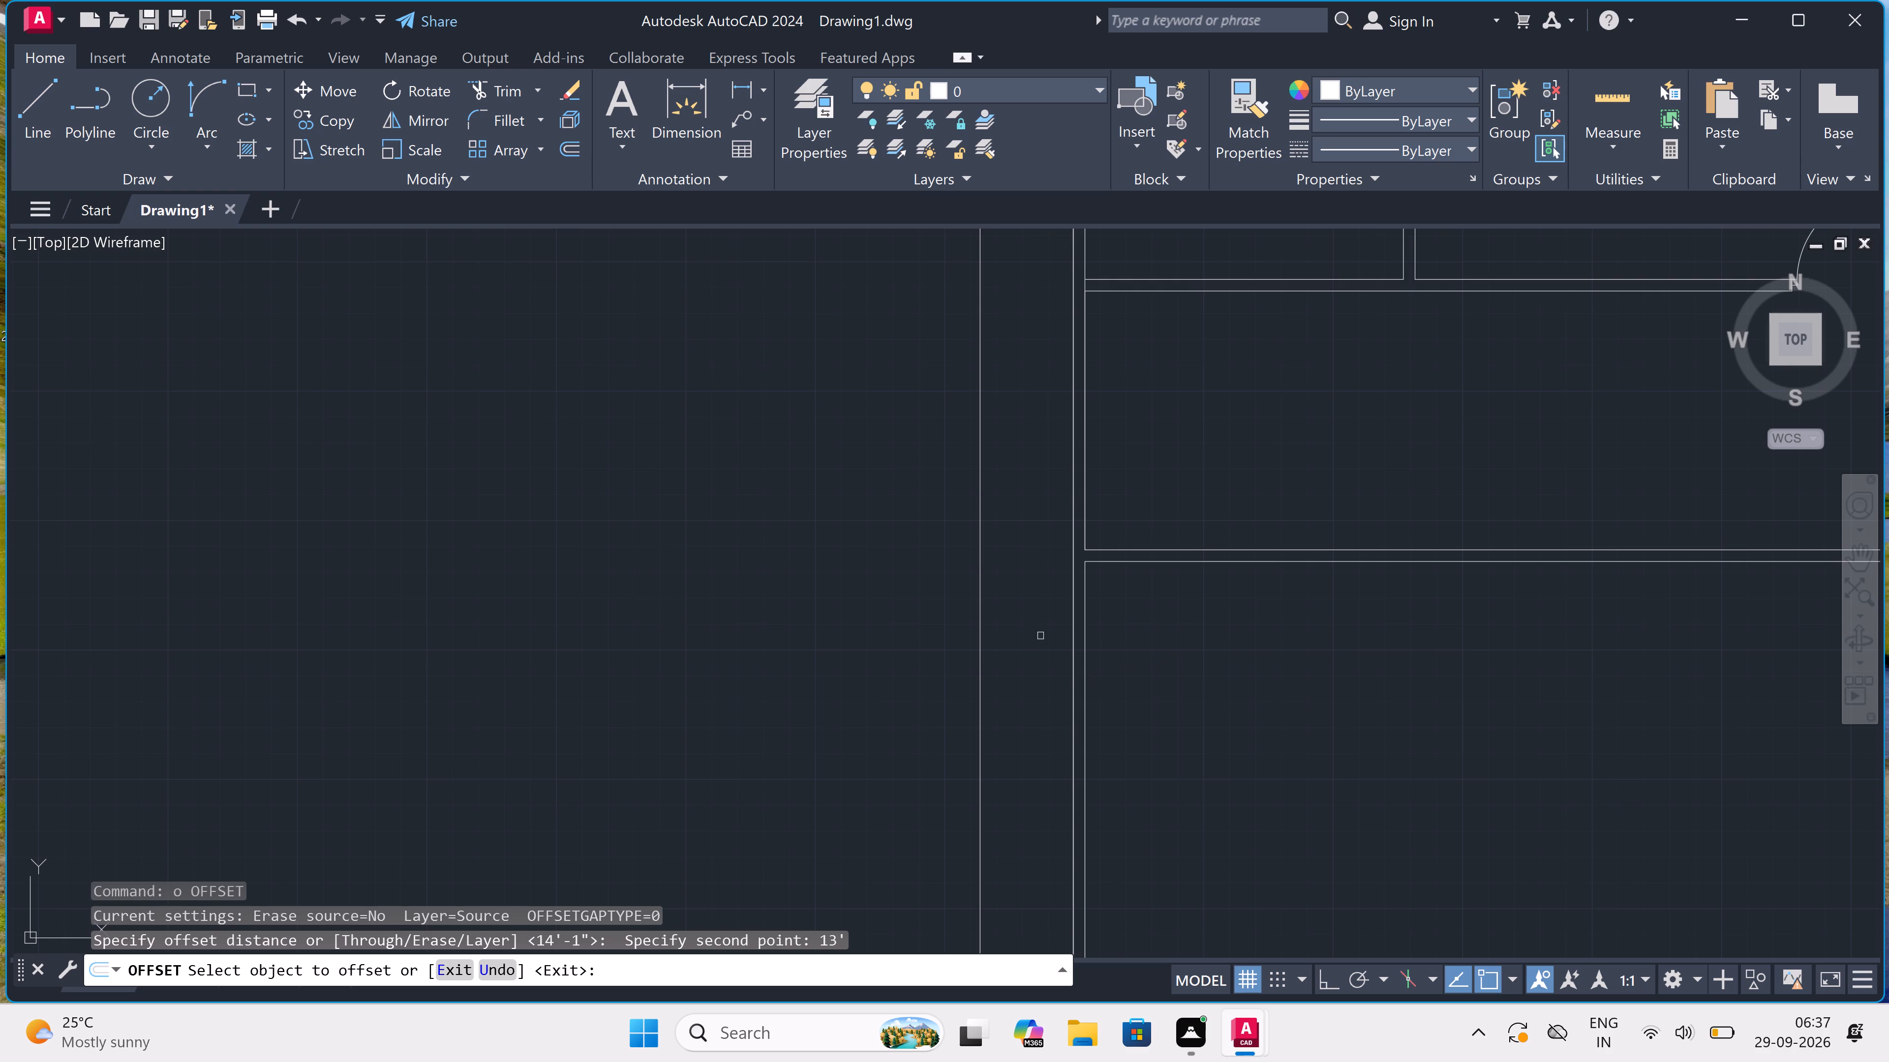
pyautogui.click(1082, 631)
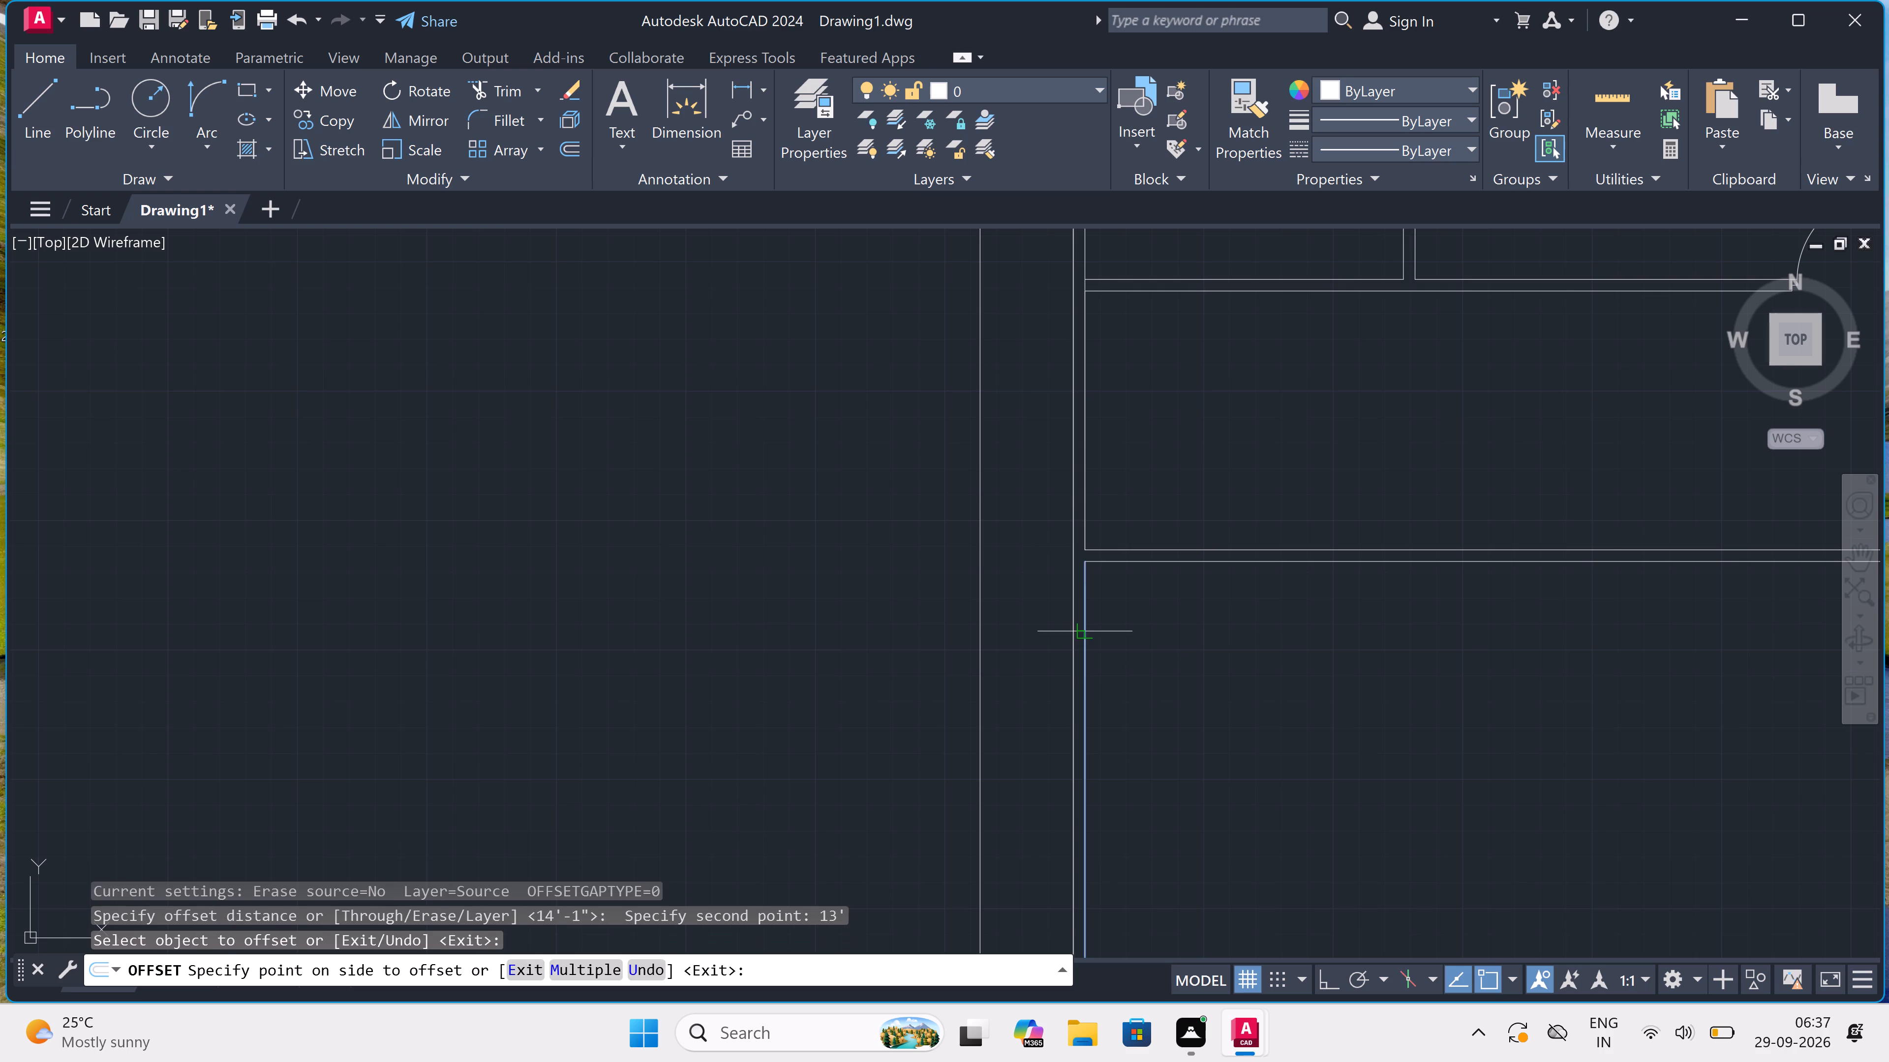
pyautogui.click(1235, 613)
pyautogui.scroll(-4, 1236, 613)
pyautogui.scroll(3, 1327, 597)
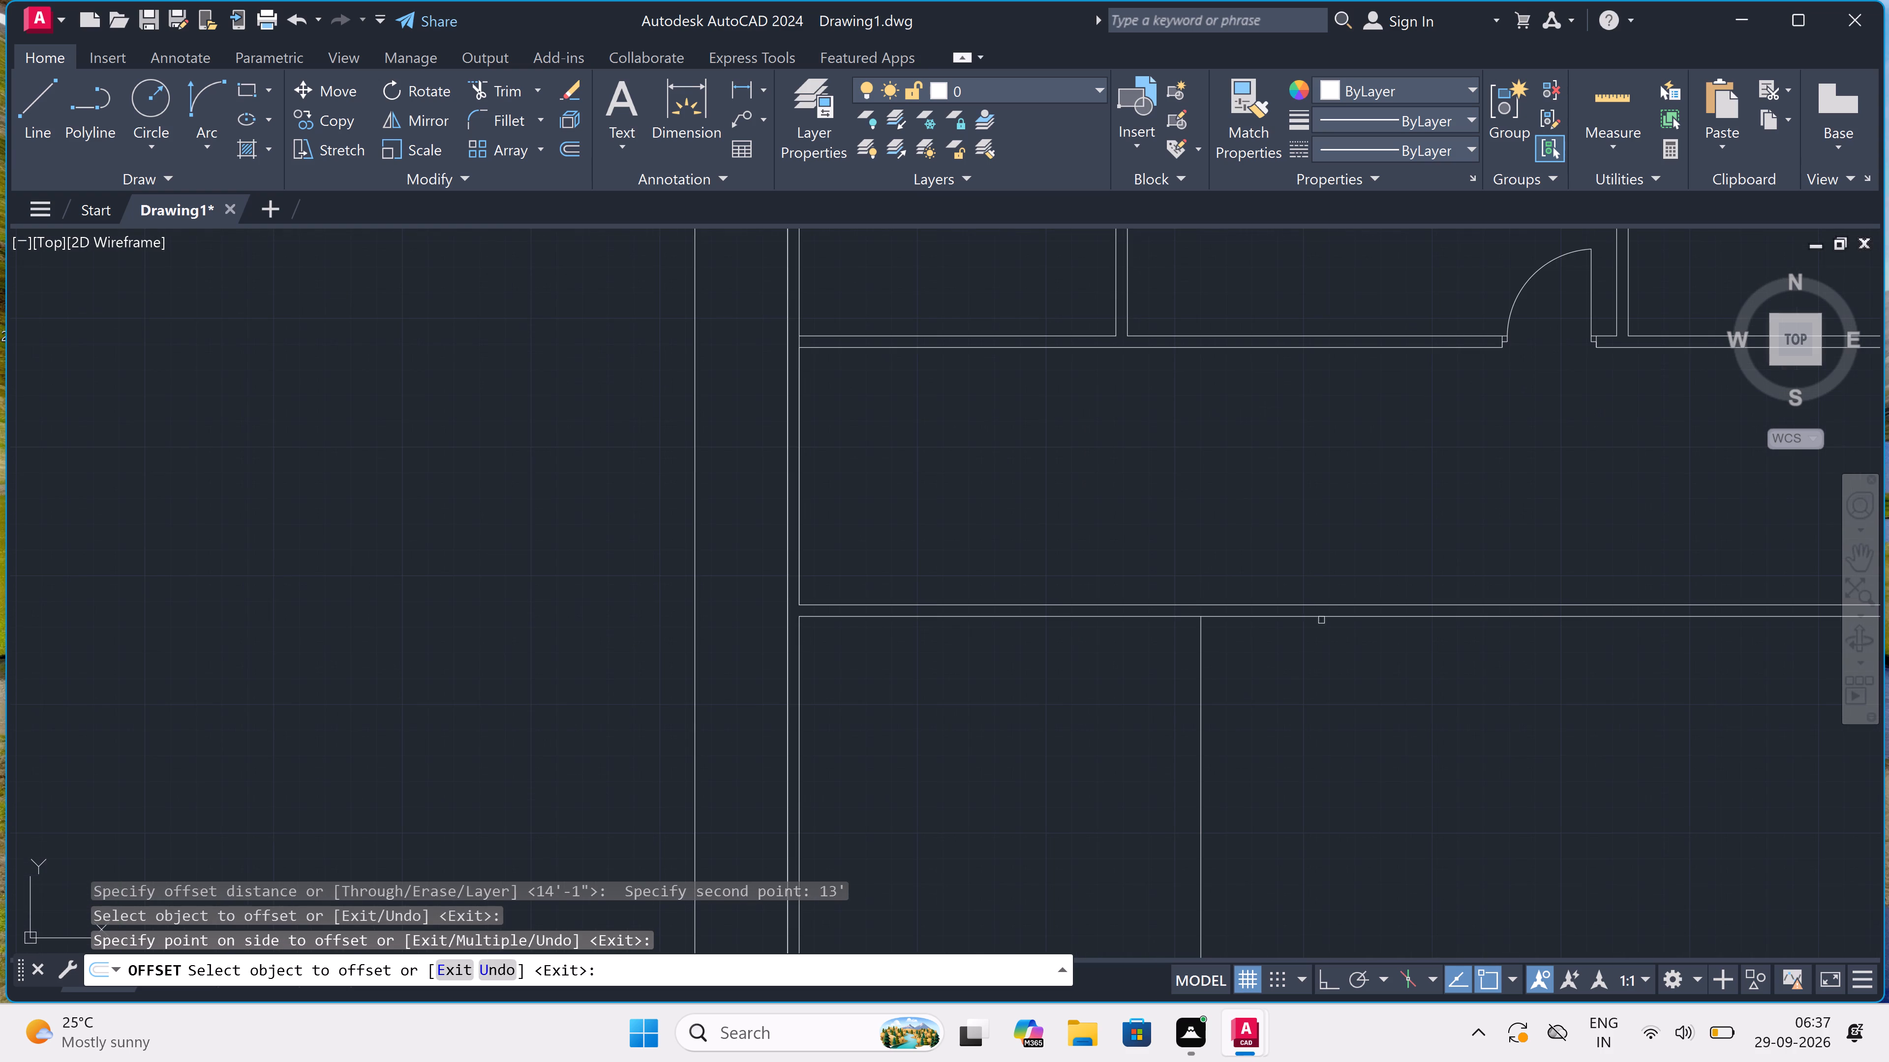
pyautogui.scroll(-3, 1307, 634)
pyautogui.scroll(2, 1310, 717)
pyautogui.press('Escape')
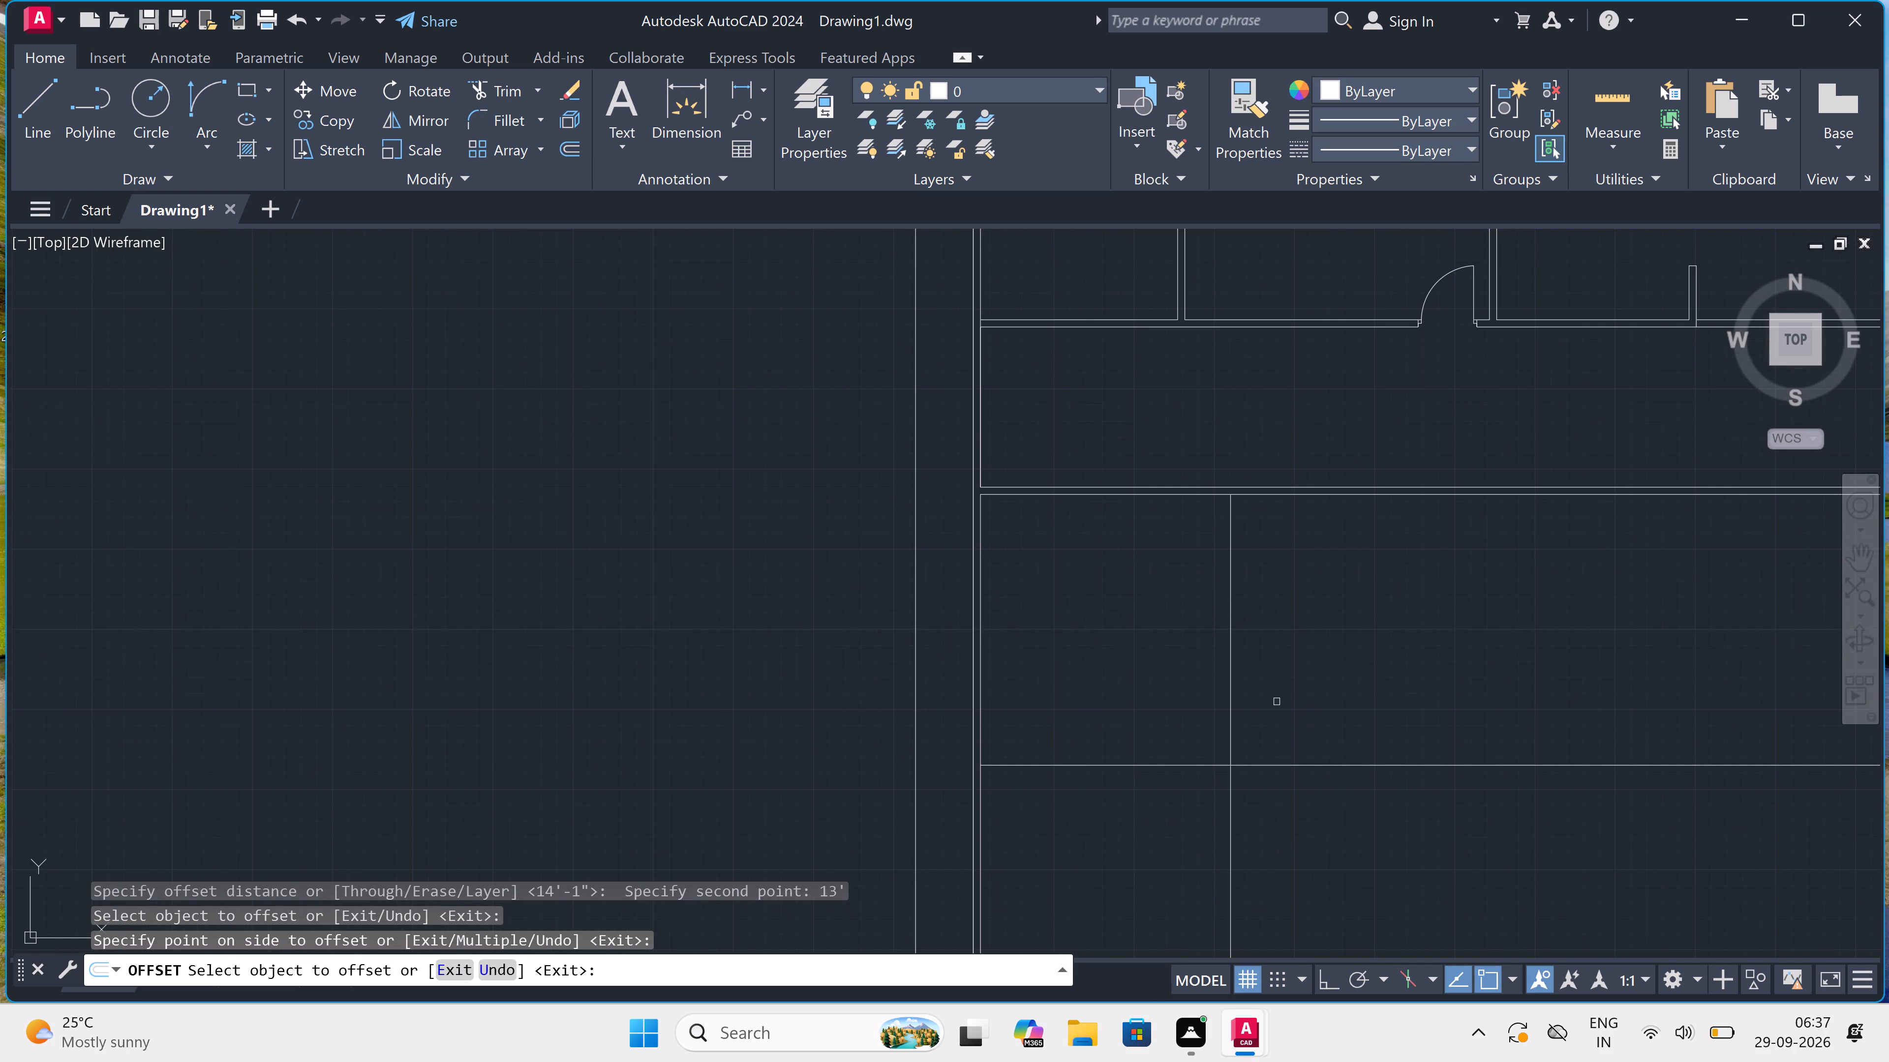
# Offset the new vertical line 4.5" eastward and the single horizontal line crossing it 4.5" downward to give both walls thickness.
pyautogui.press('space')
pyautogui.click(1228, 691)
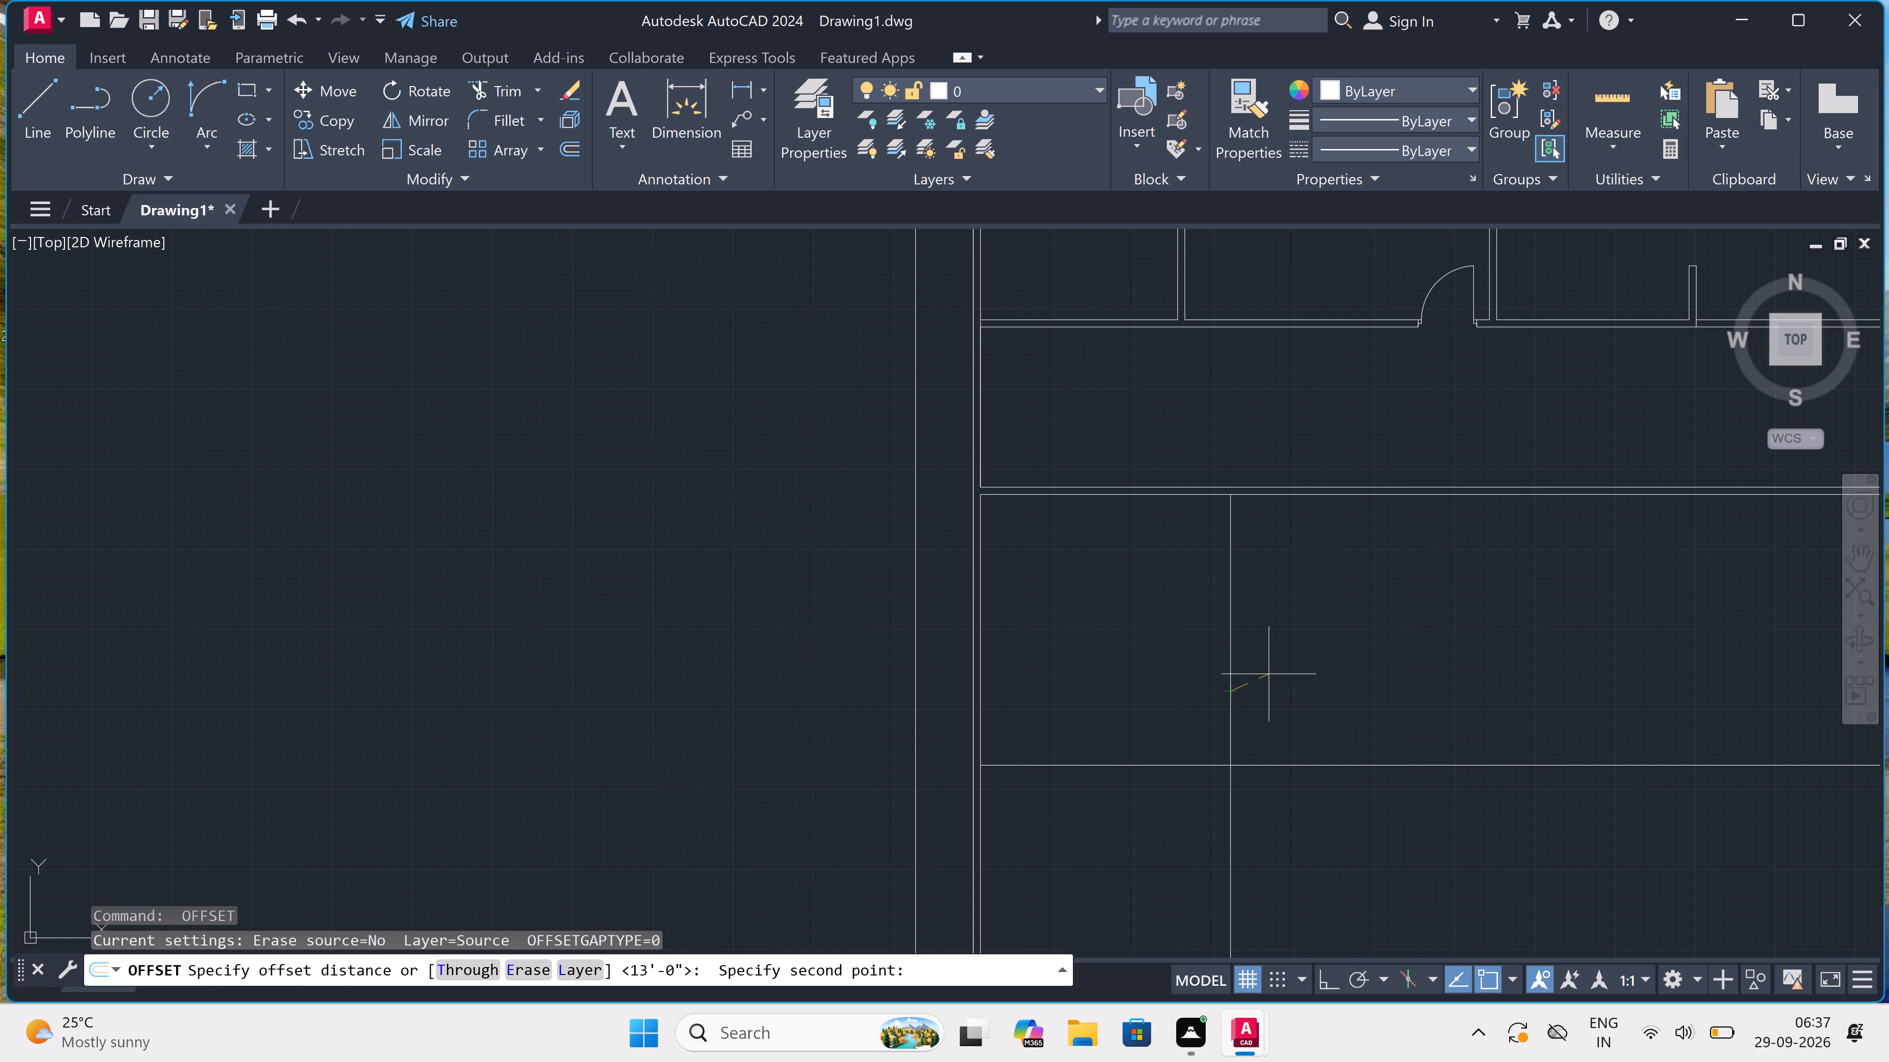
pyautogui.write('4.5')
pyautogui.write('"')
pyautogui.press('space')
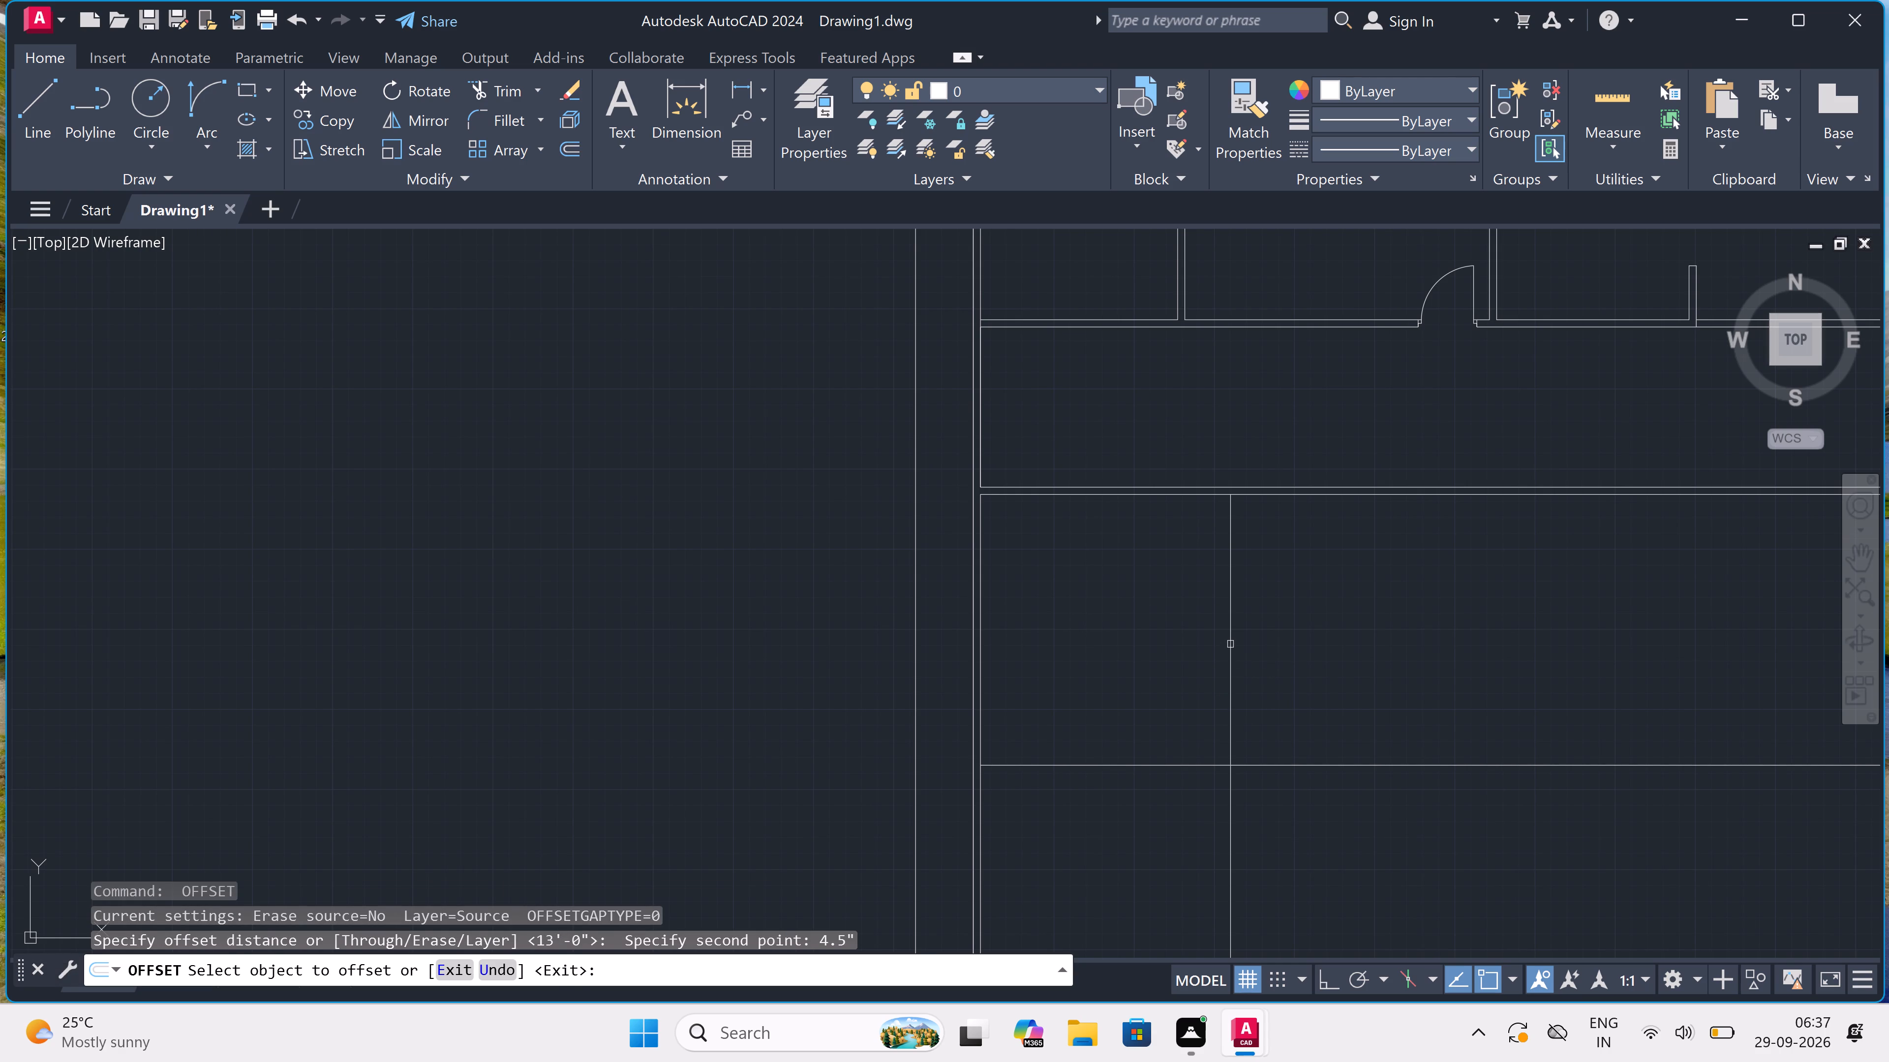
pyautogui.click(1230, 644)
pyautogui.click(1275, 638)
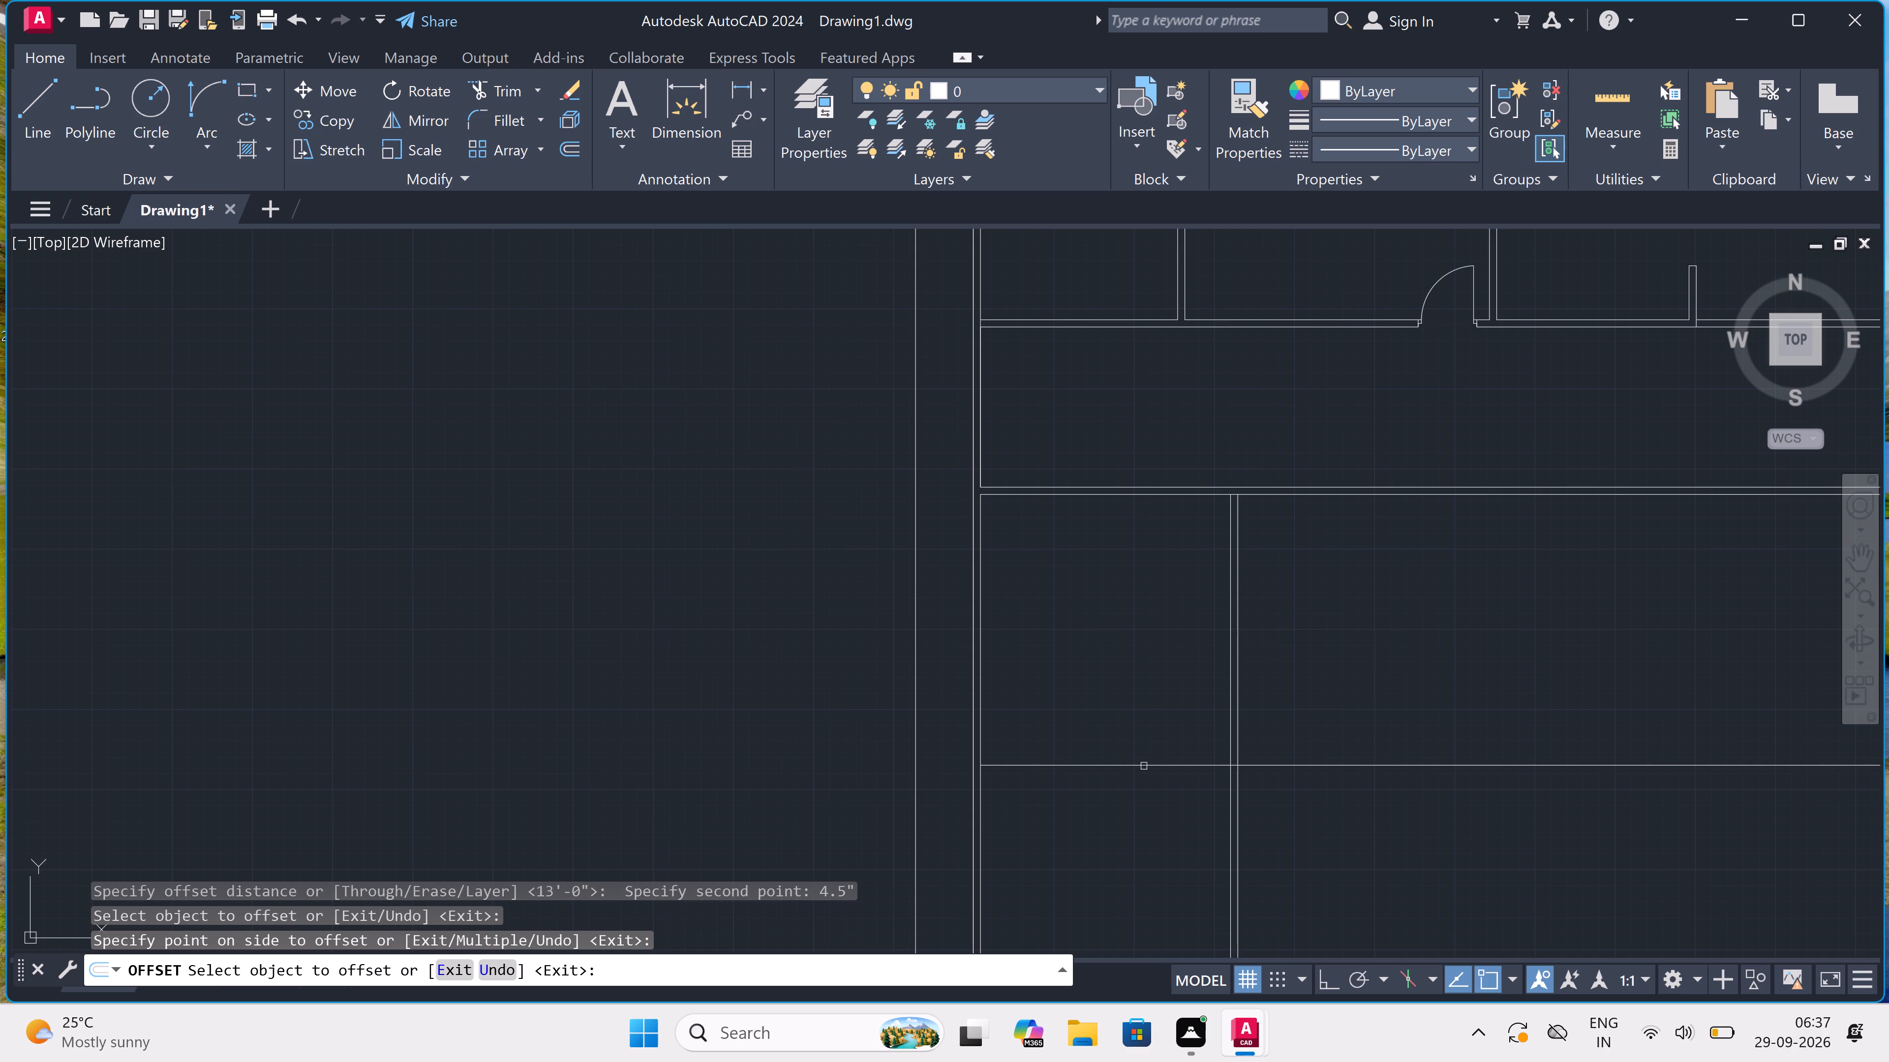
pyautogui.click(1144, 766)
pyautogui.click(1141, 777)
pyautogui.press('Escape')
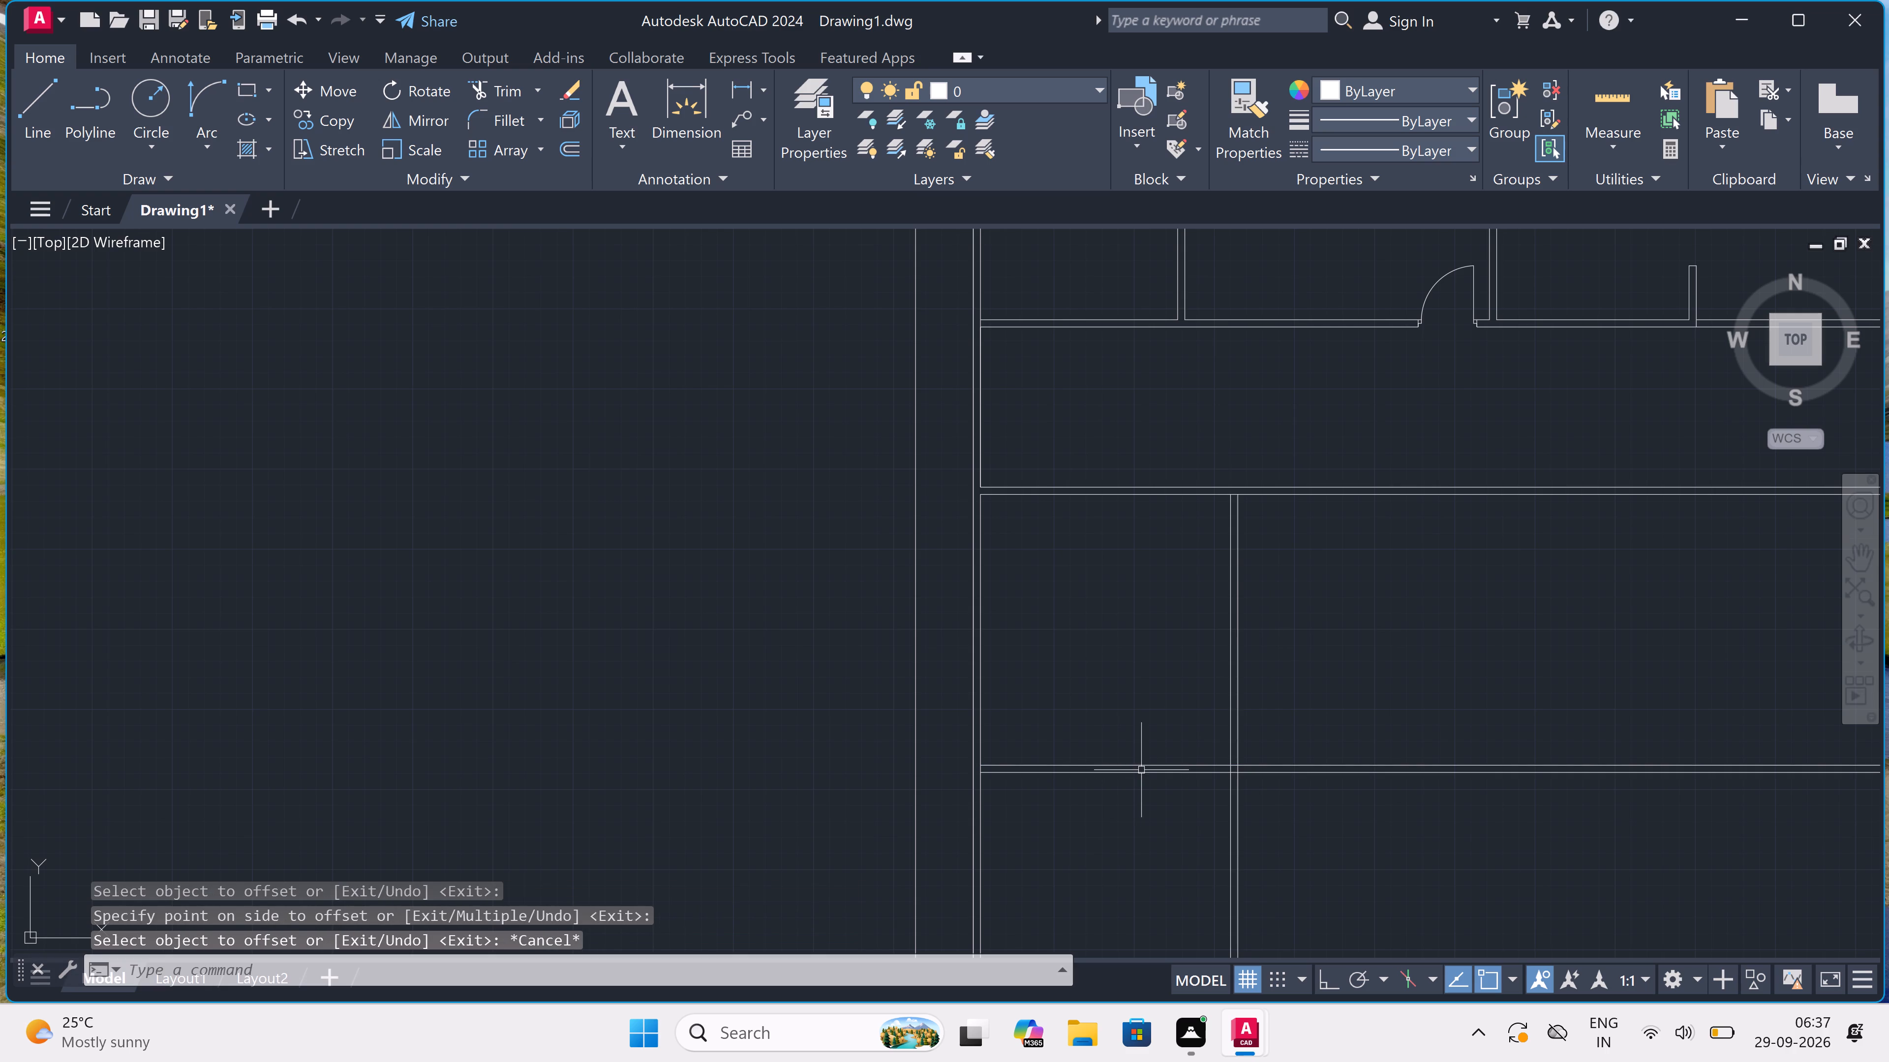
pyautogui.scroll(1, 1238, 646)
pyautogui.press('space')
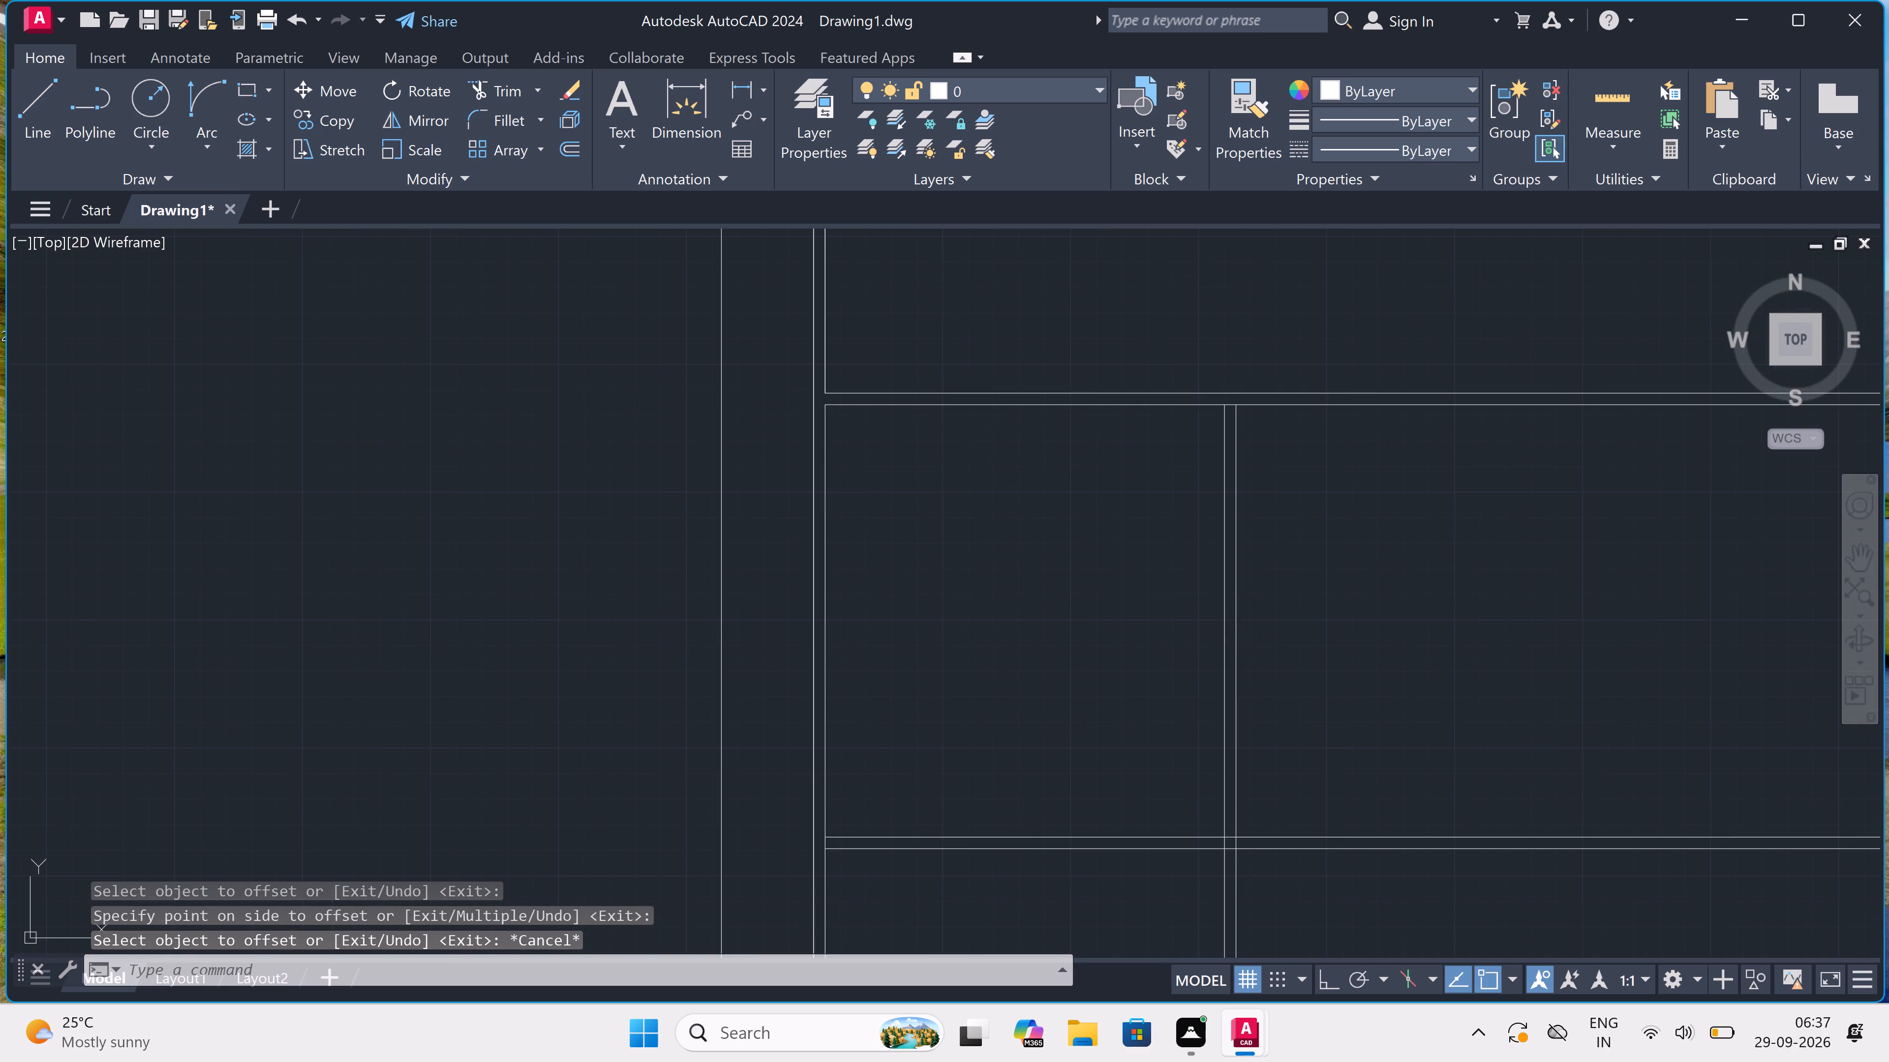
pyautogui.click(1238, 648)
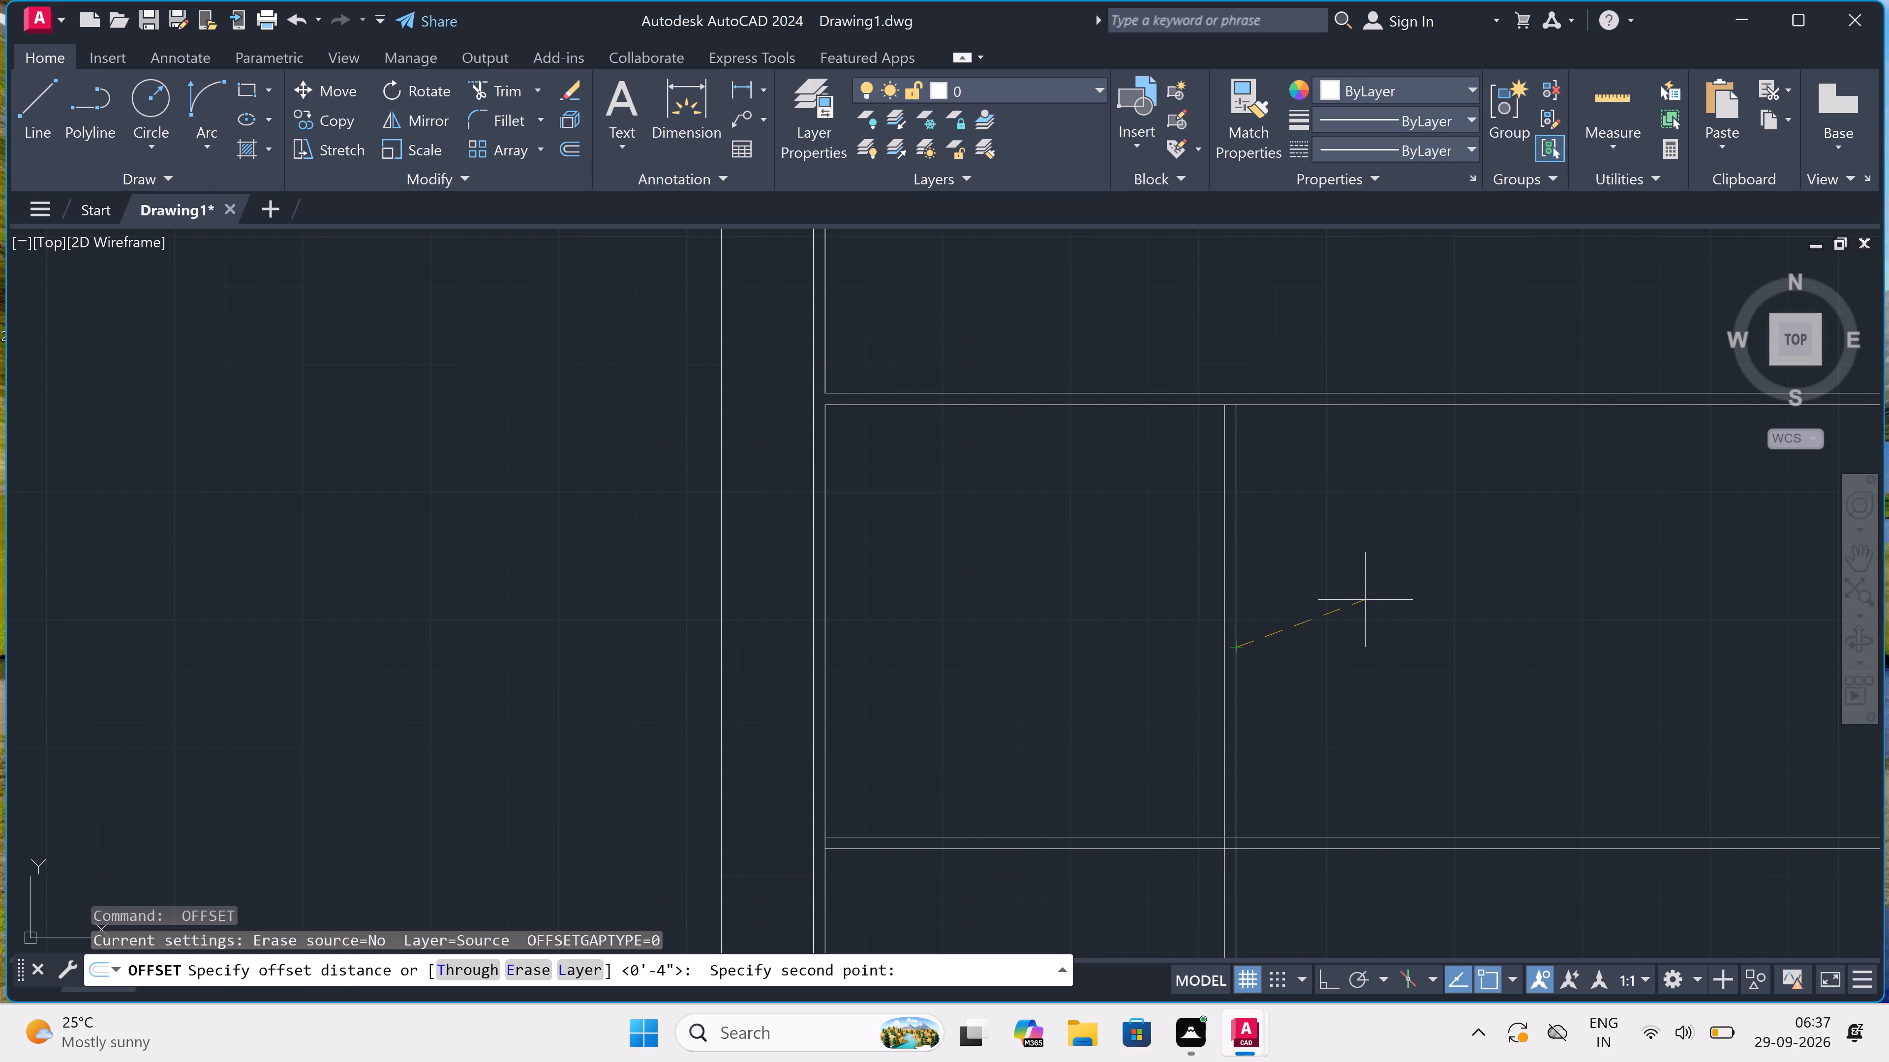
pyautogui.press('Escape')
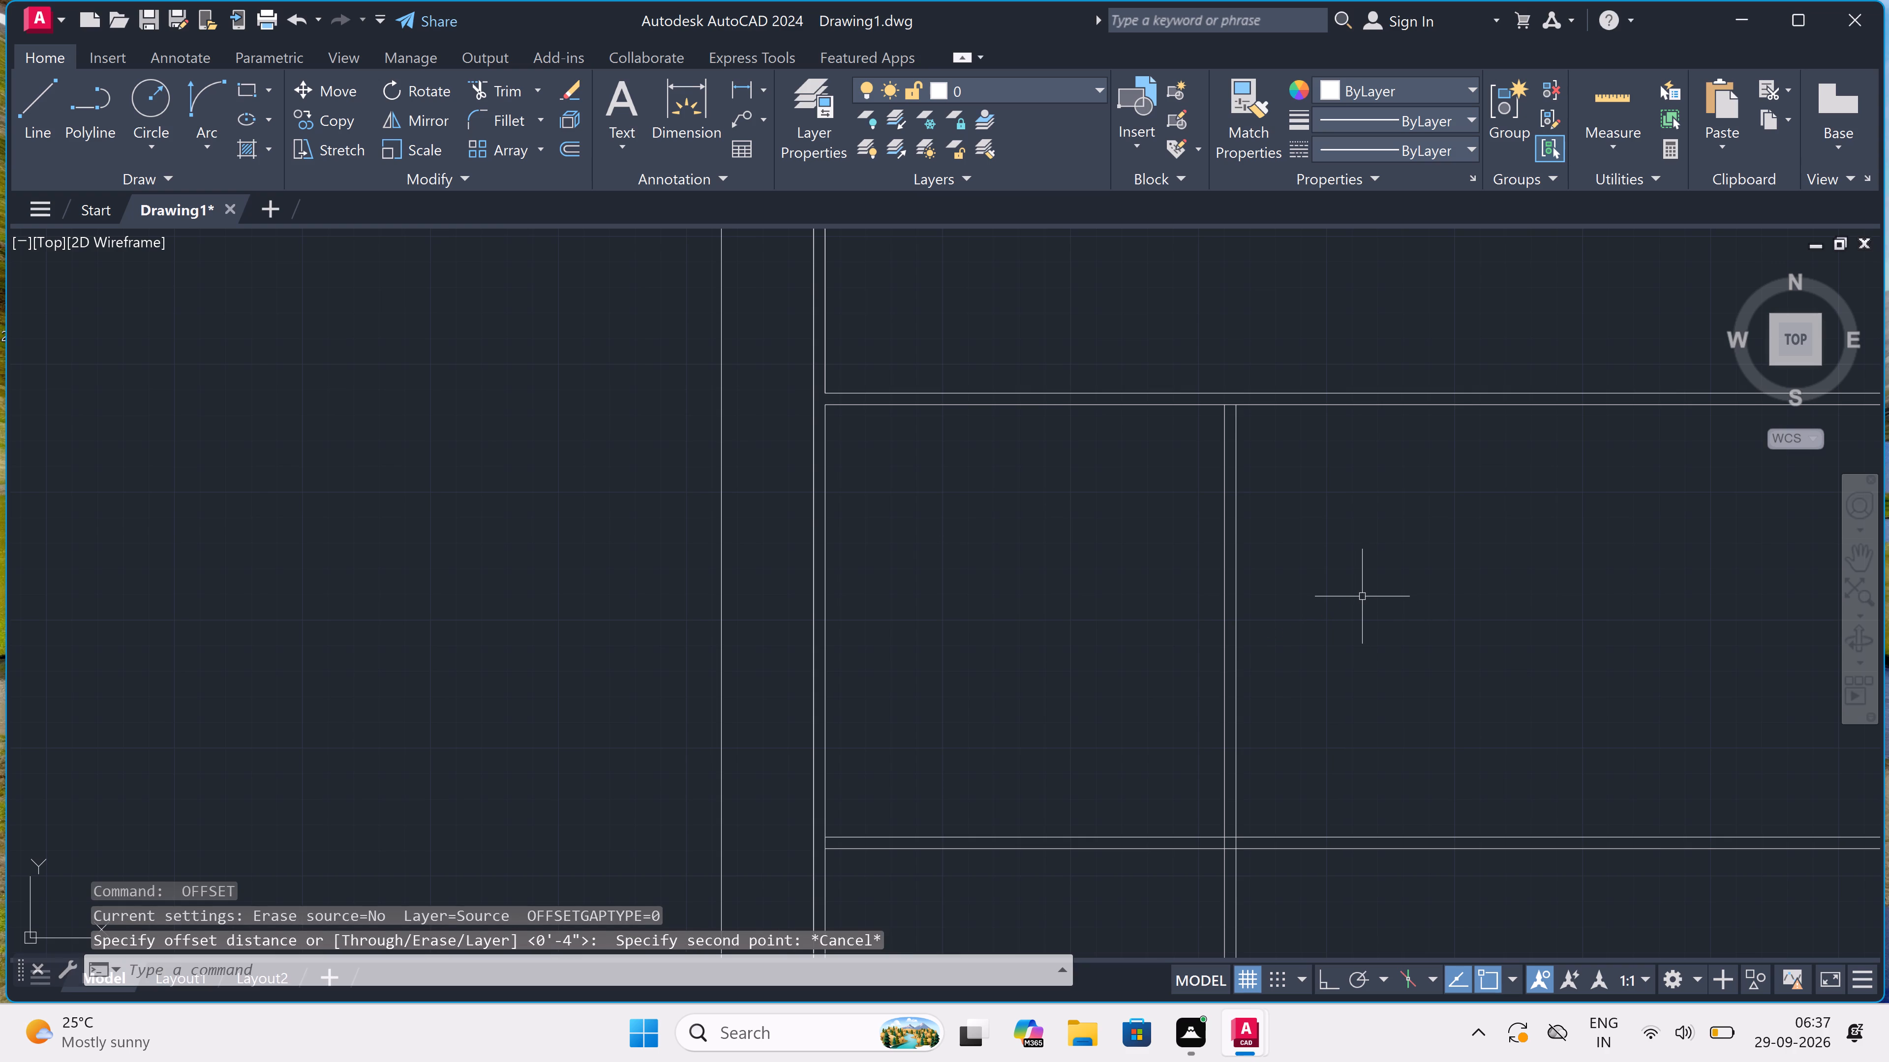
# Offset the lower face of the horizontal wall crossing the new vertical wall 14'5" downward.
pyautogui.press('space')
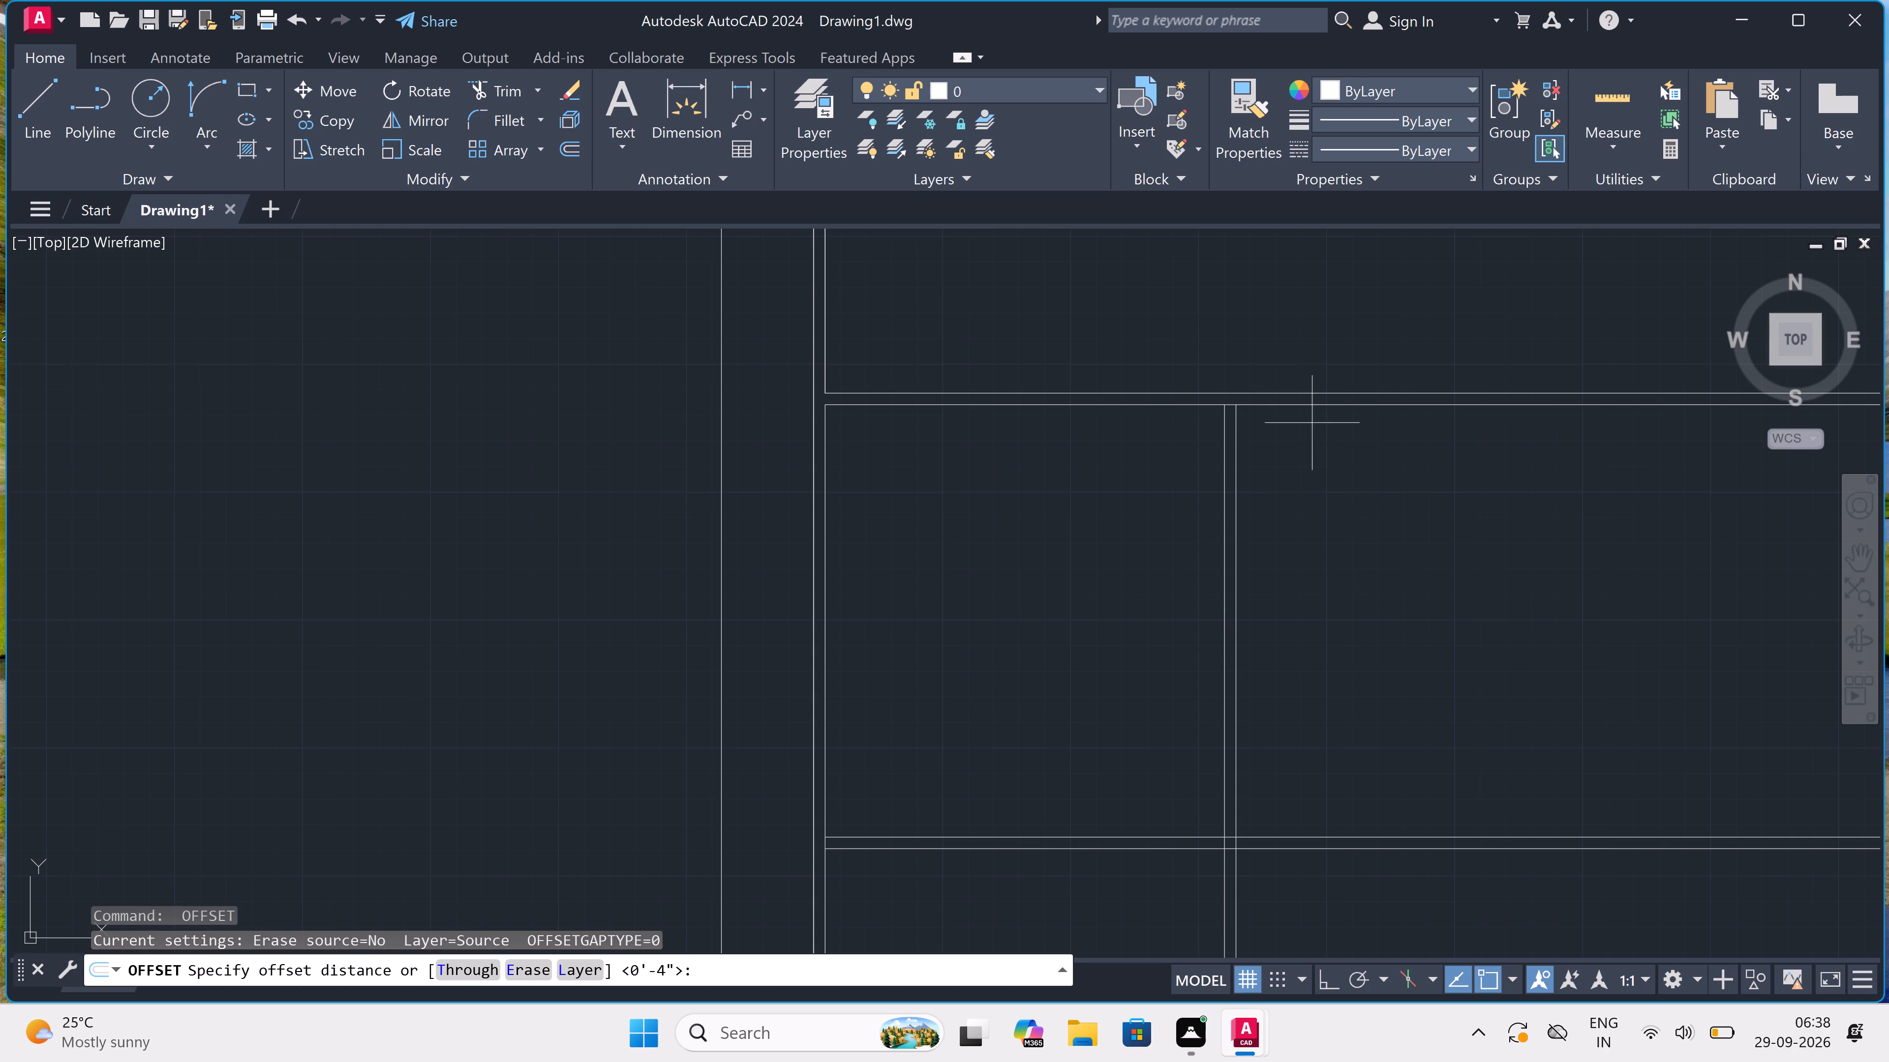
pyautogui.scroll(-4, 1214, 510)
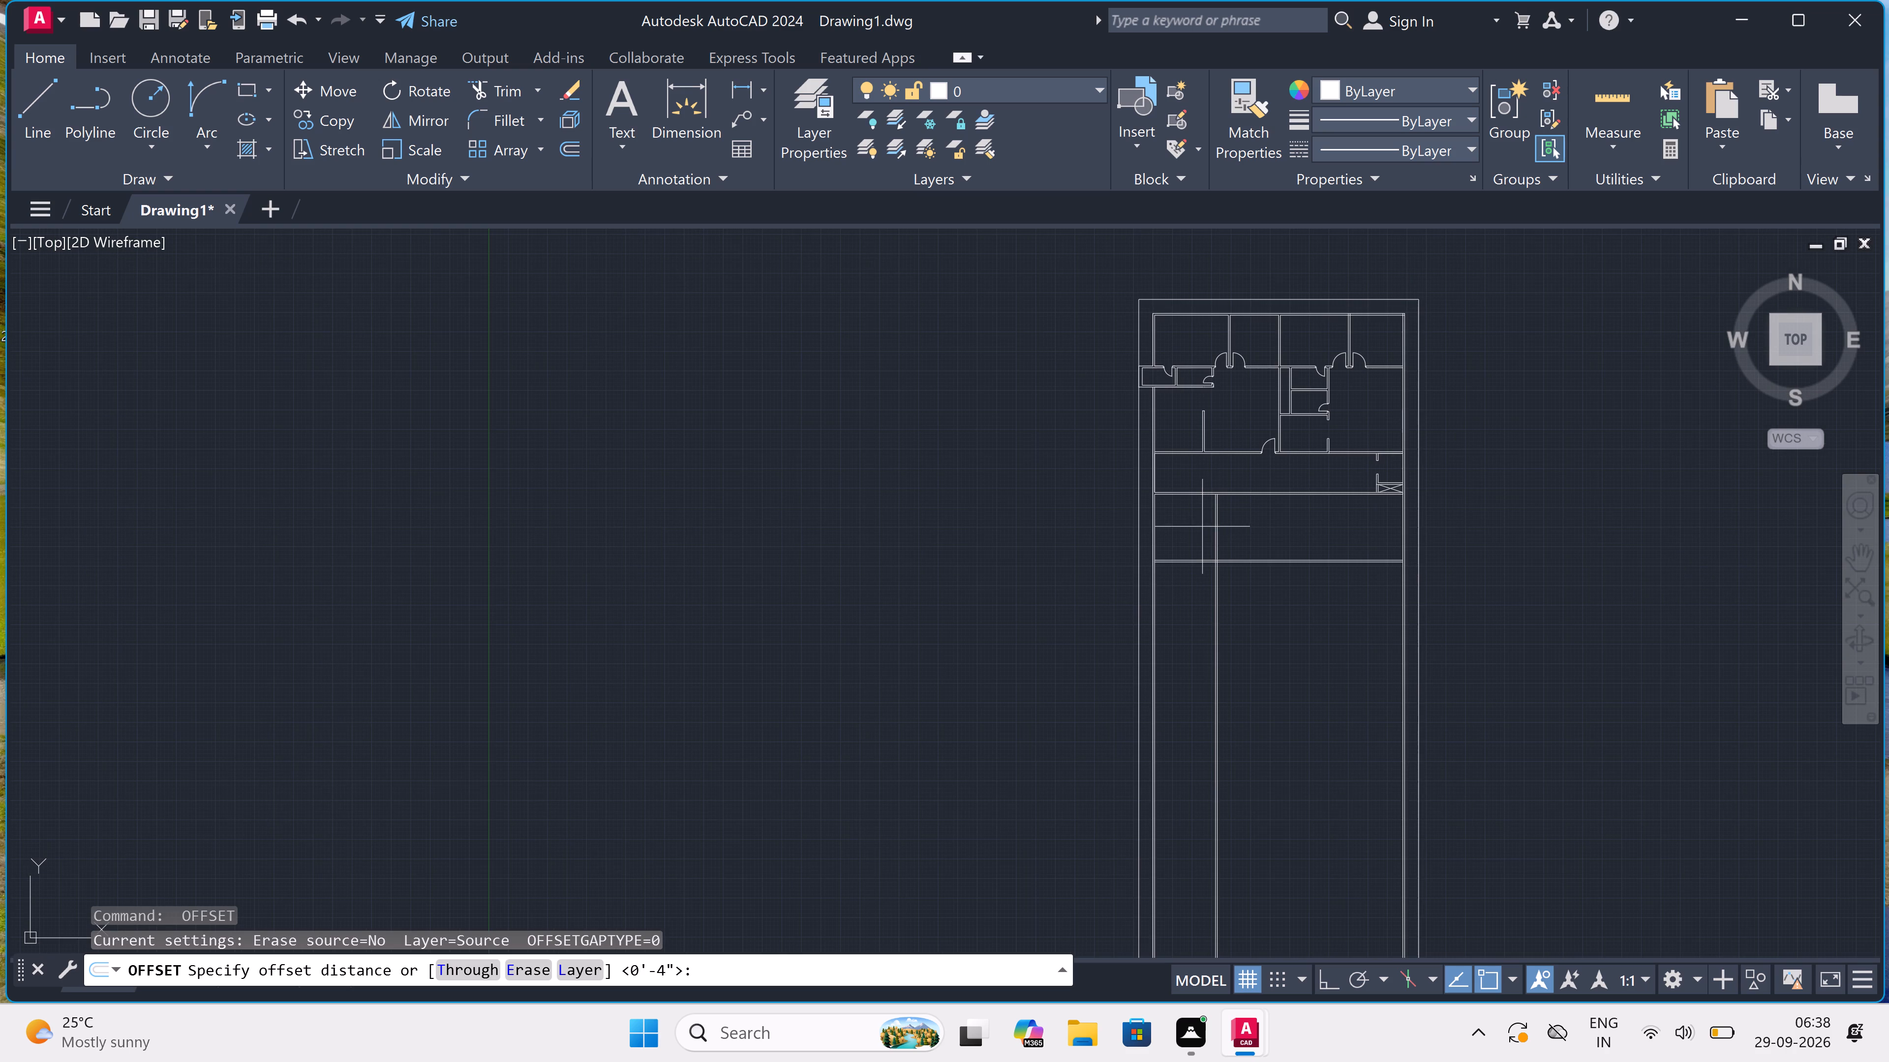
pyautogui.scroll(4, 1185, 570)
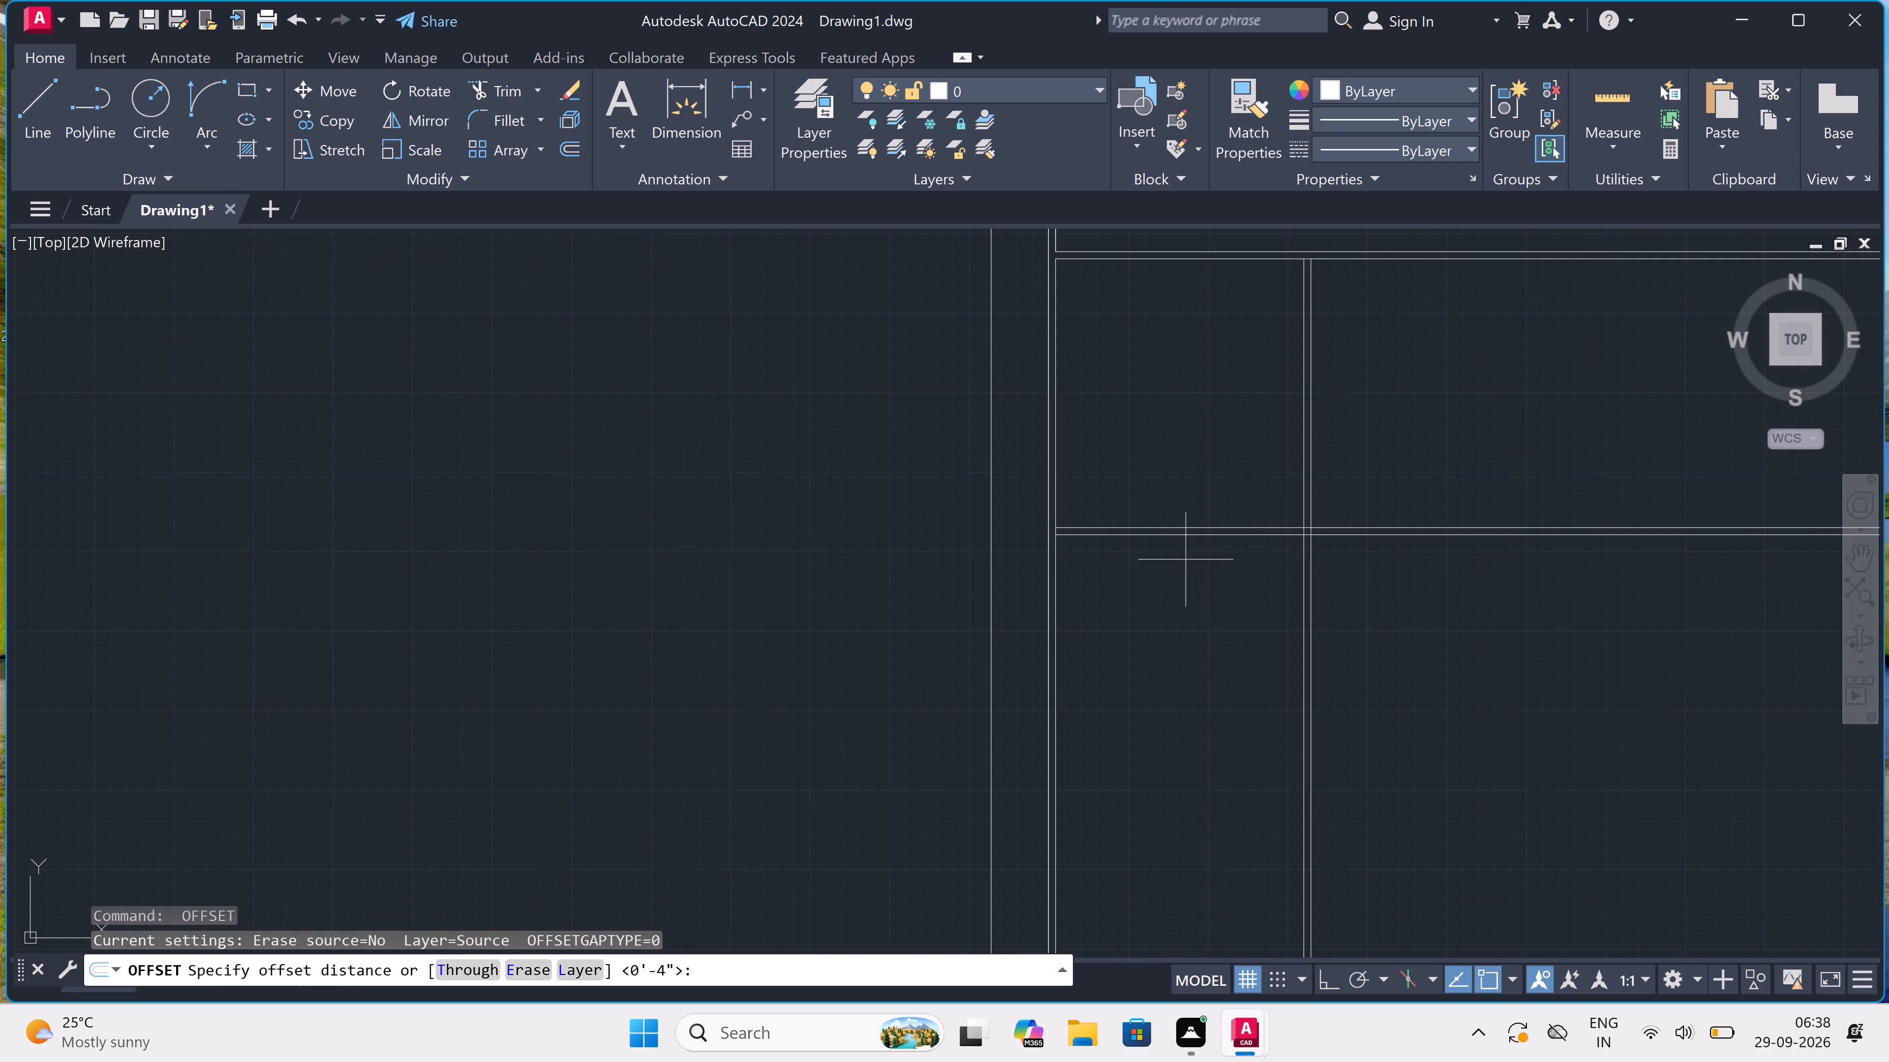
pyautogui.scroll(2, 1182, 554)
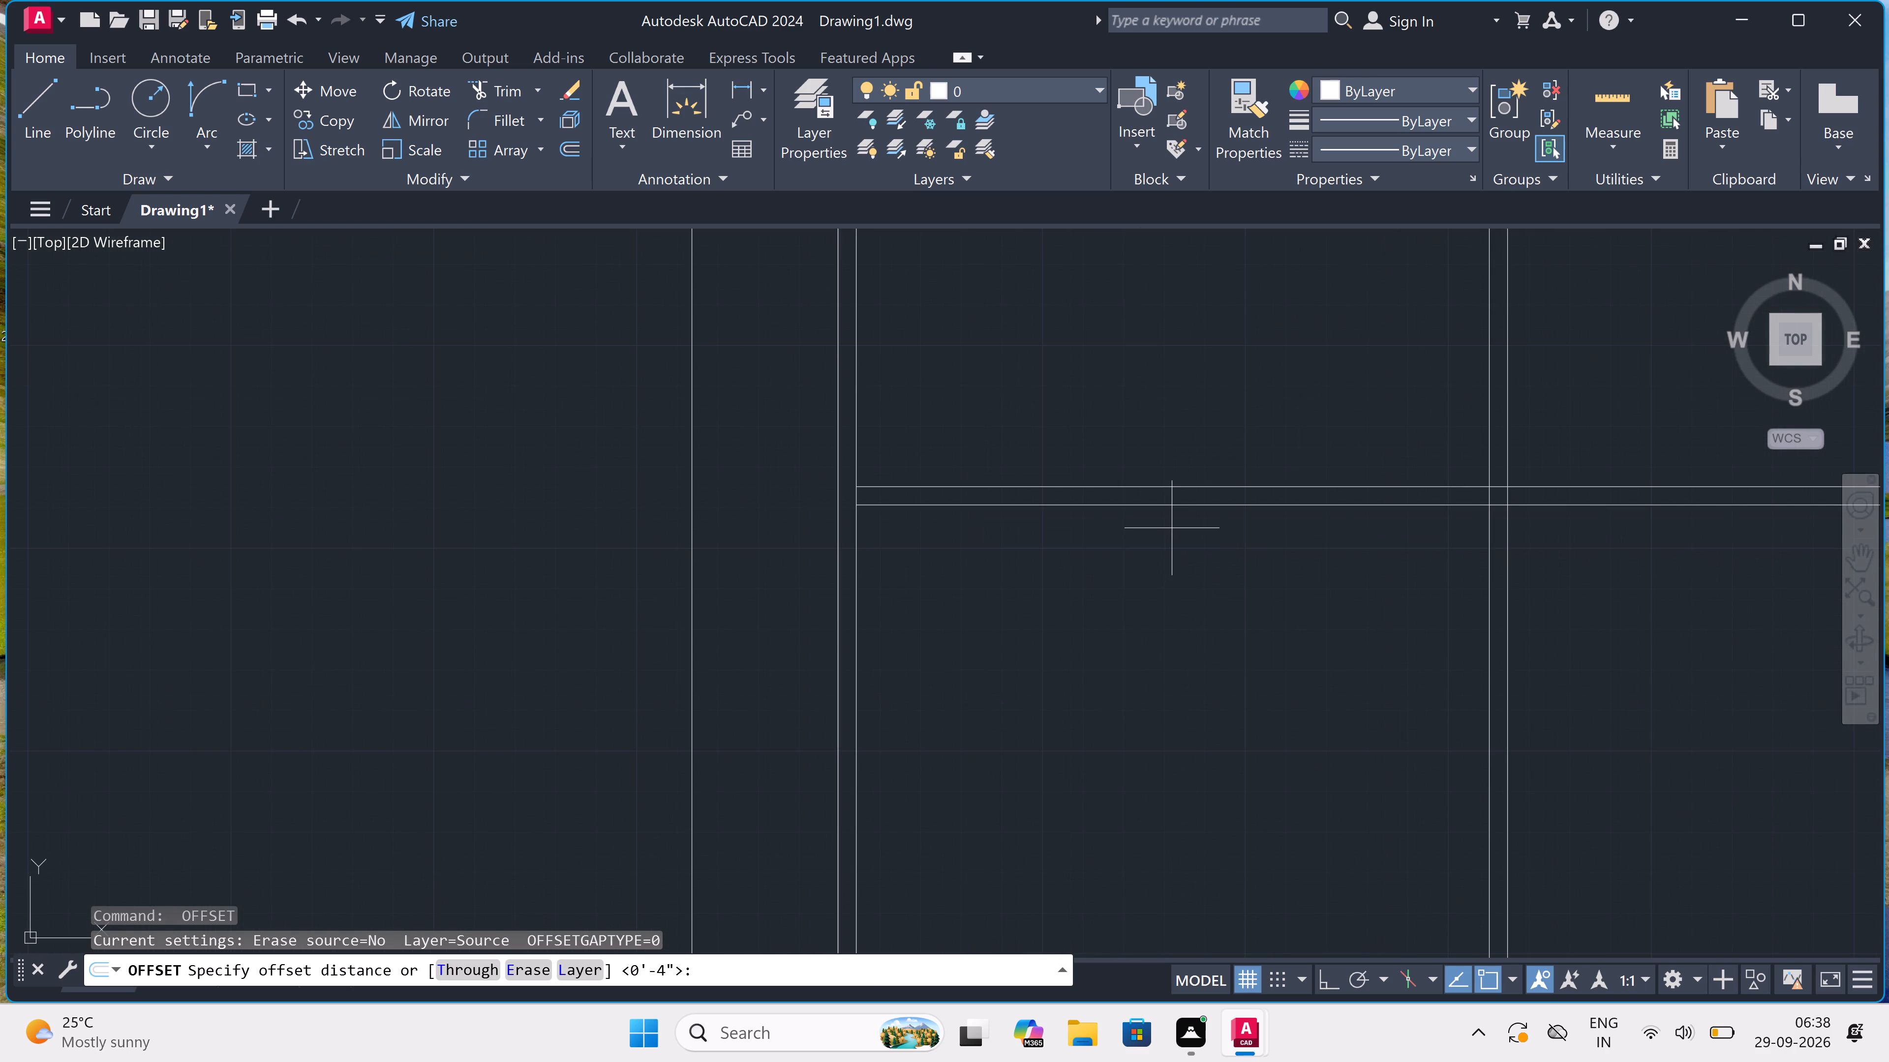
pyautogui.click(1177, 510)
pyautogui.scroll(-2, 1149, 660)
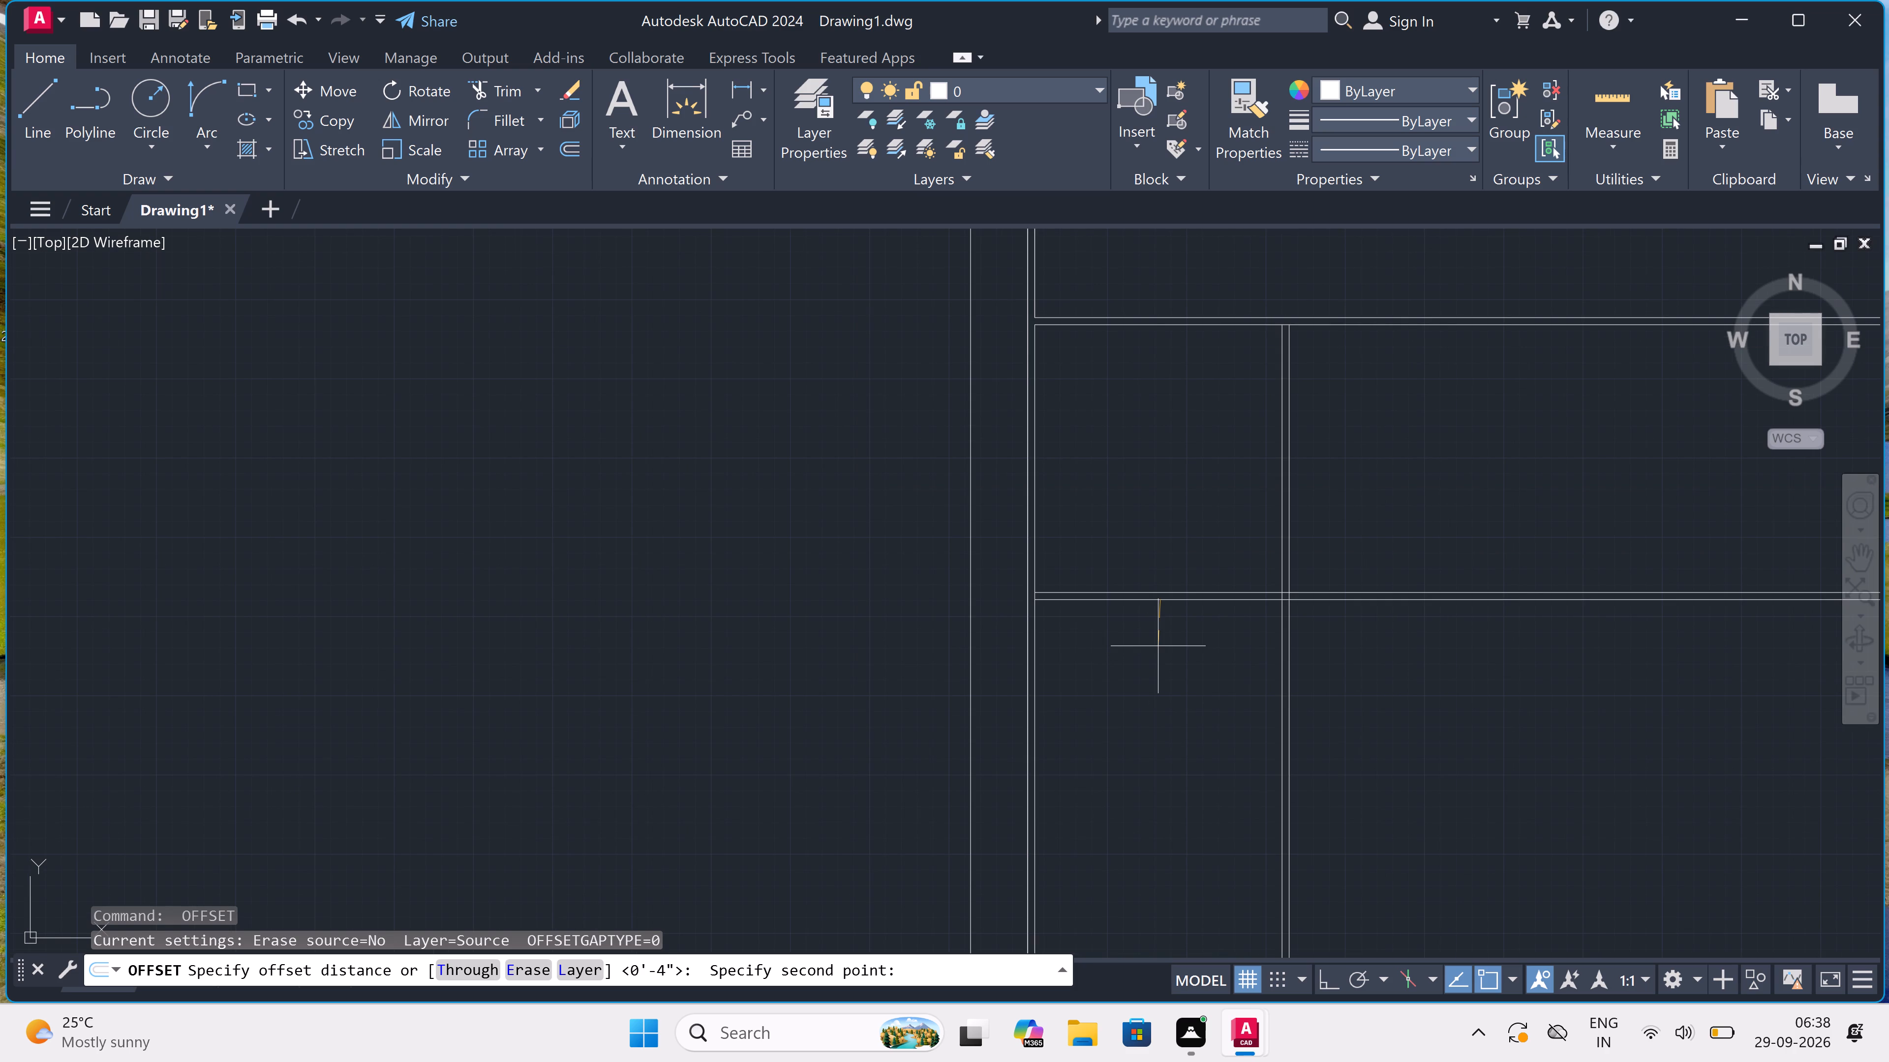
pyautogui.write('14')
pyautogui.press("'")
pyautogui.press('5')
pyautogui.write('"')
pyautogui.press('space')
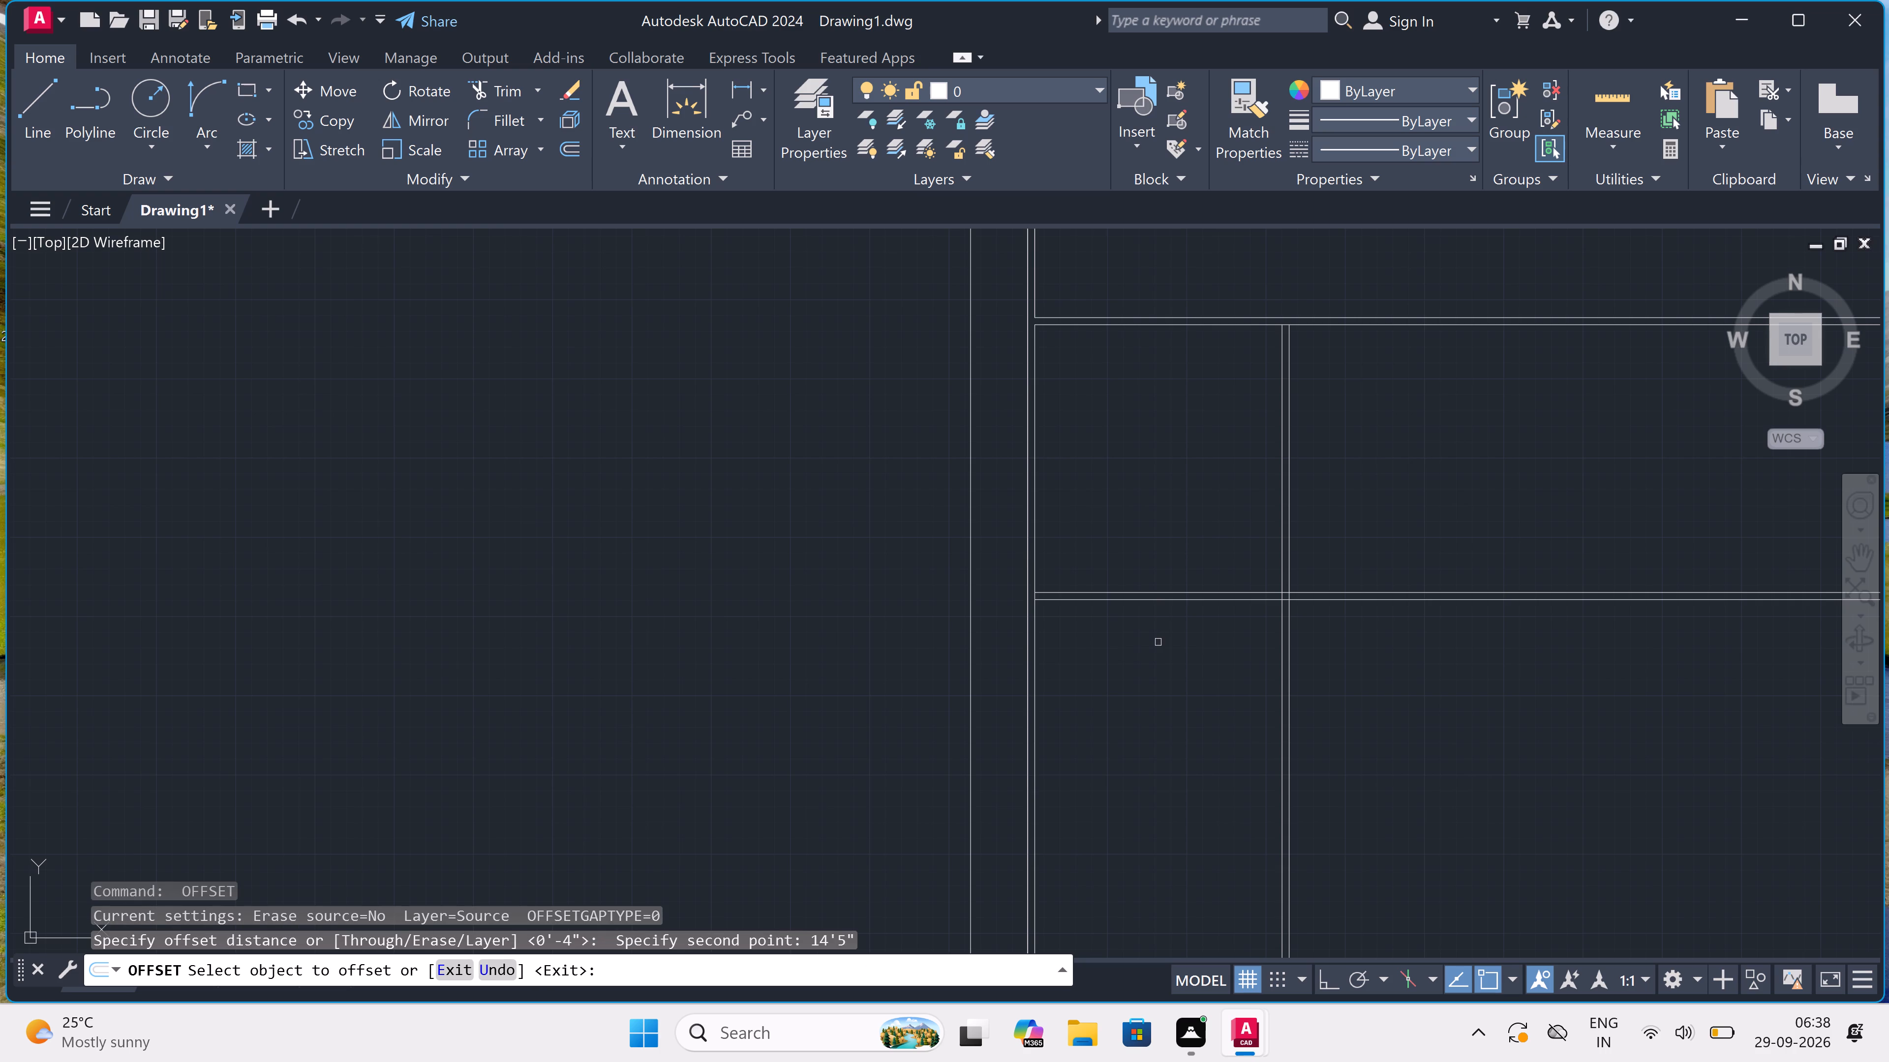
pyautogui.scroll(2, 1156, 599)
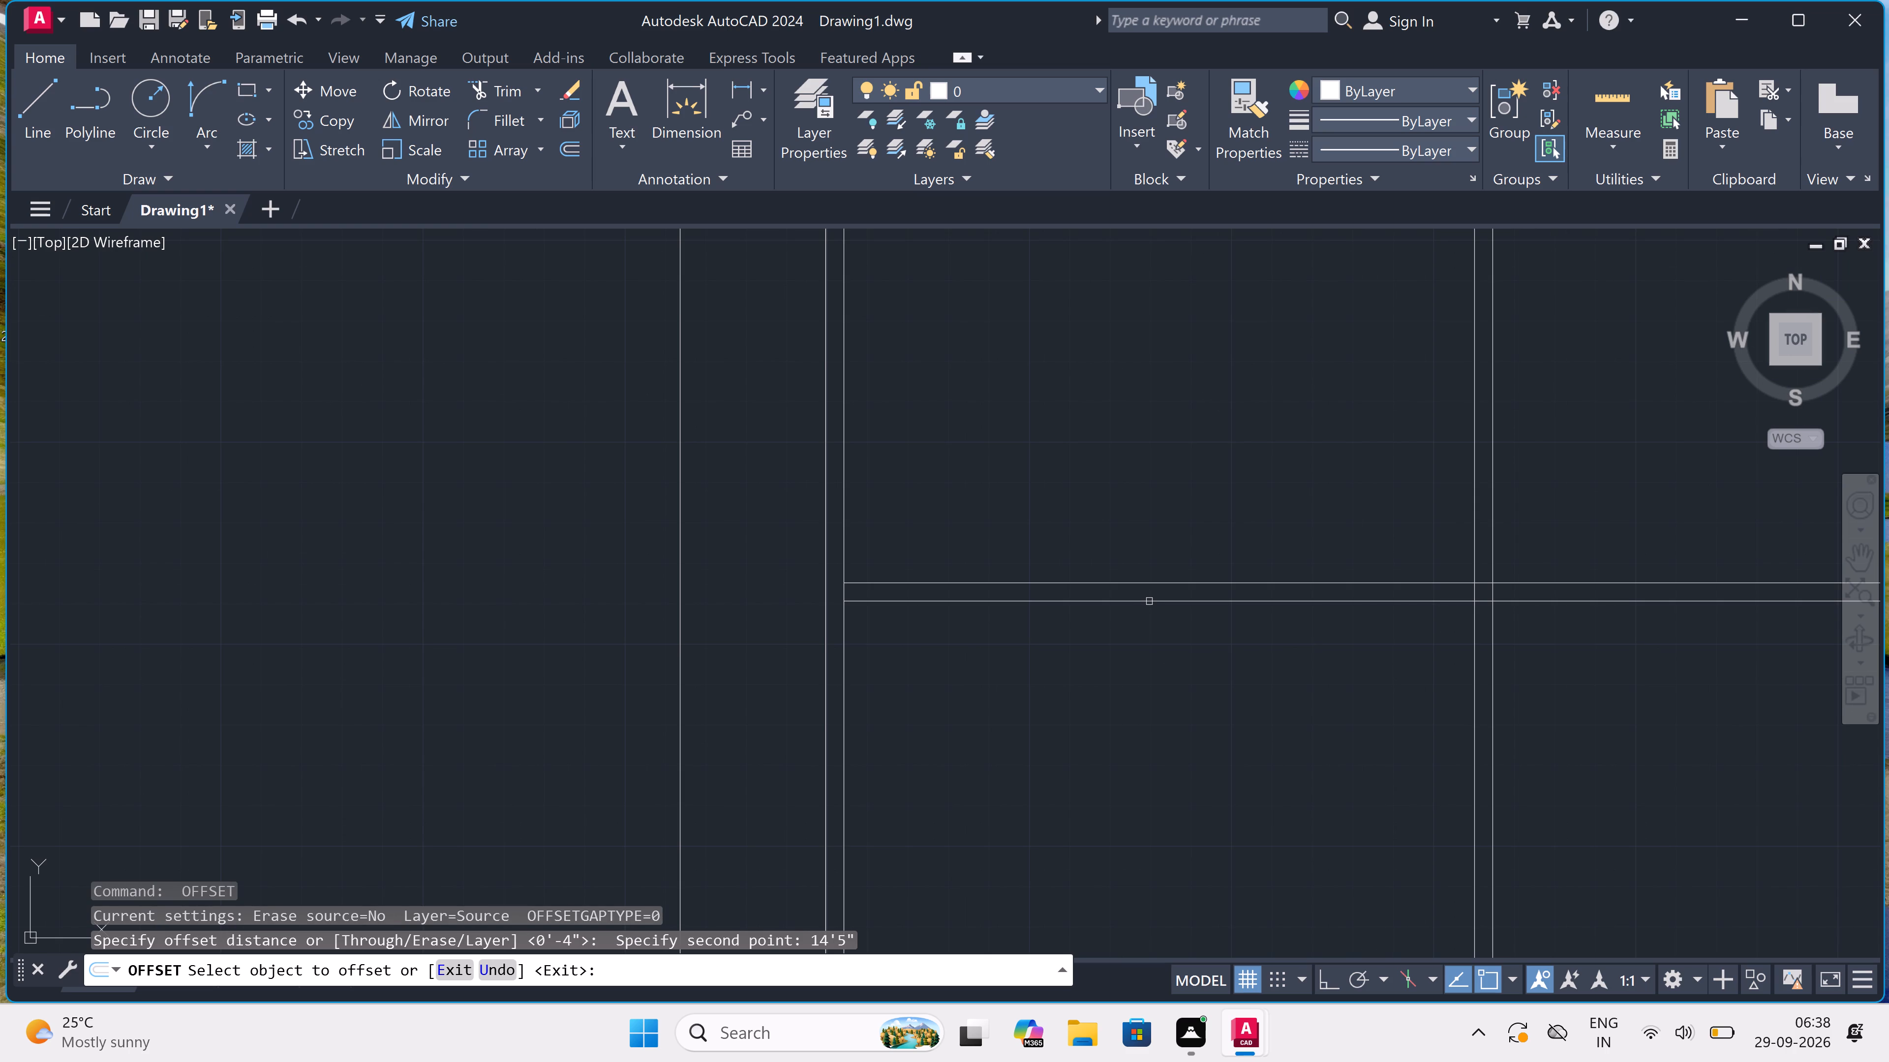
pyautogui.click(1151, 600)
pyautogui.click(1148, 642)
pyautogui.scroll(-5, 1147, 642)
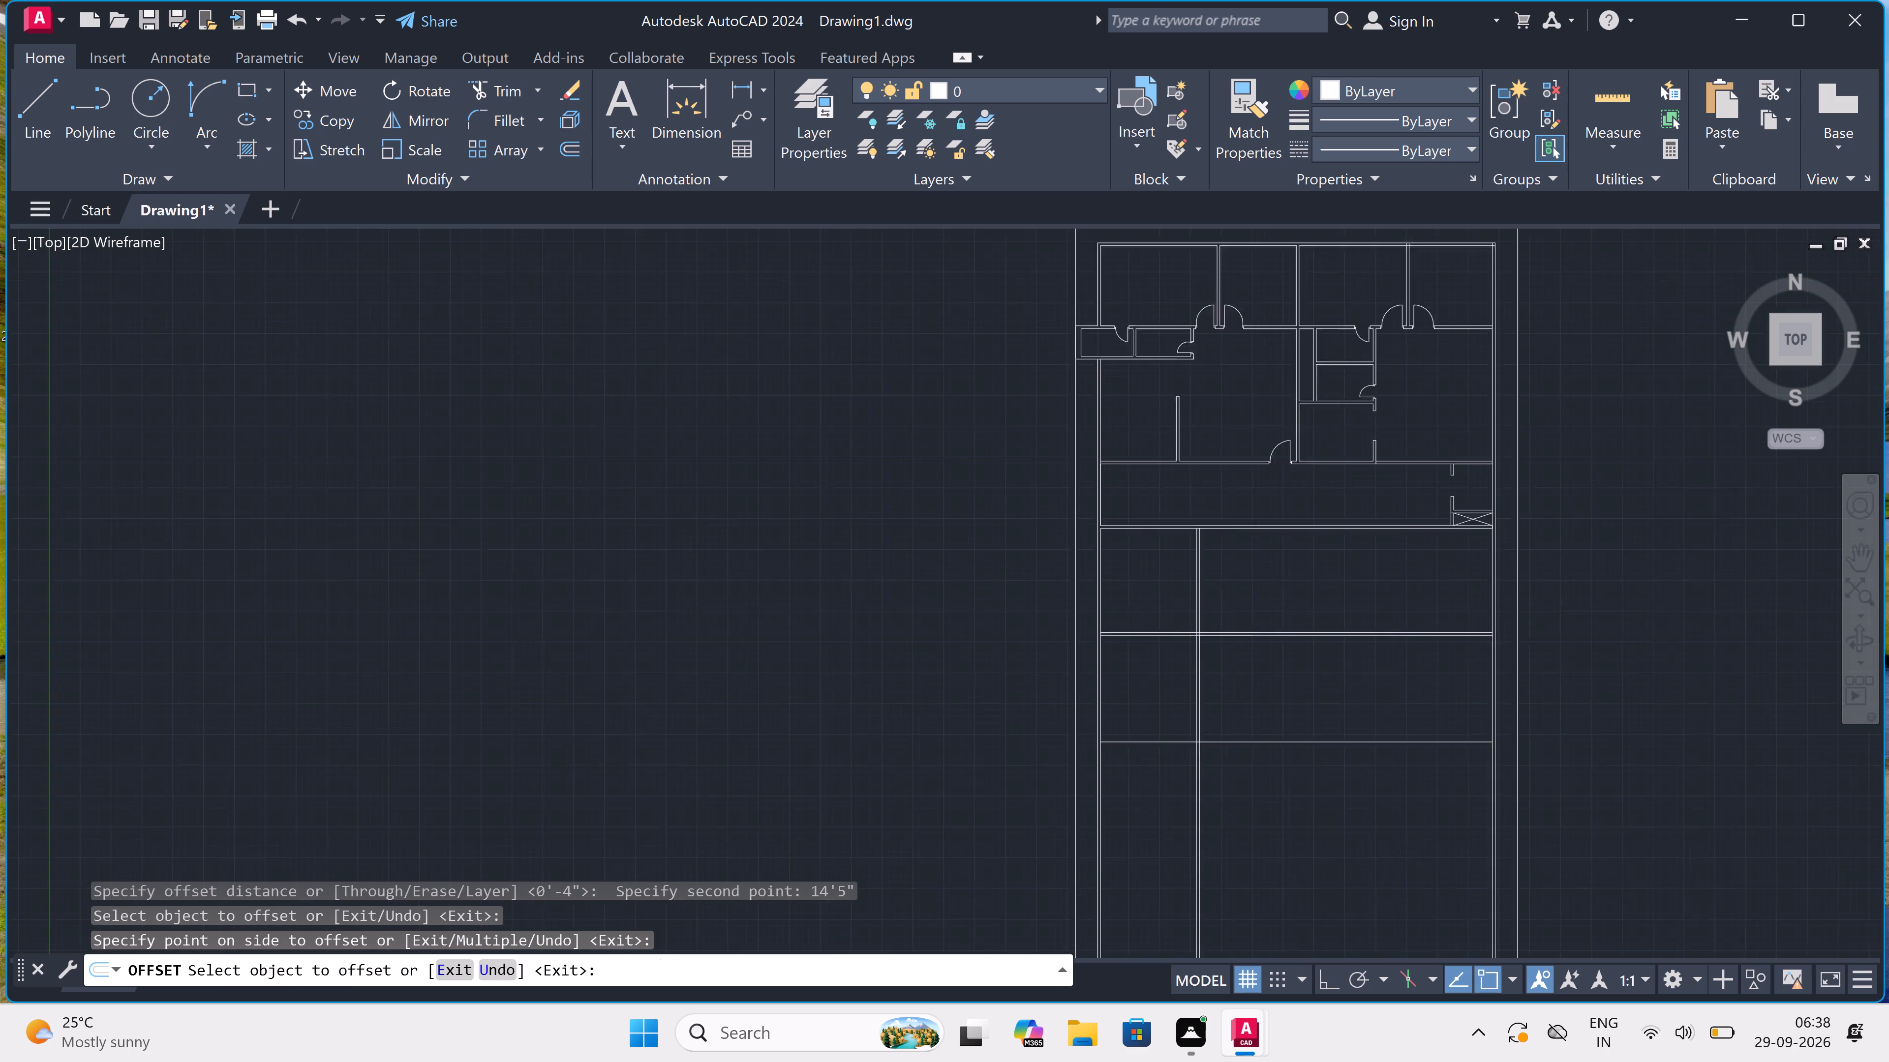
pyautogui.scroll(3, 1144, 672)
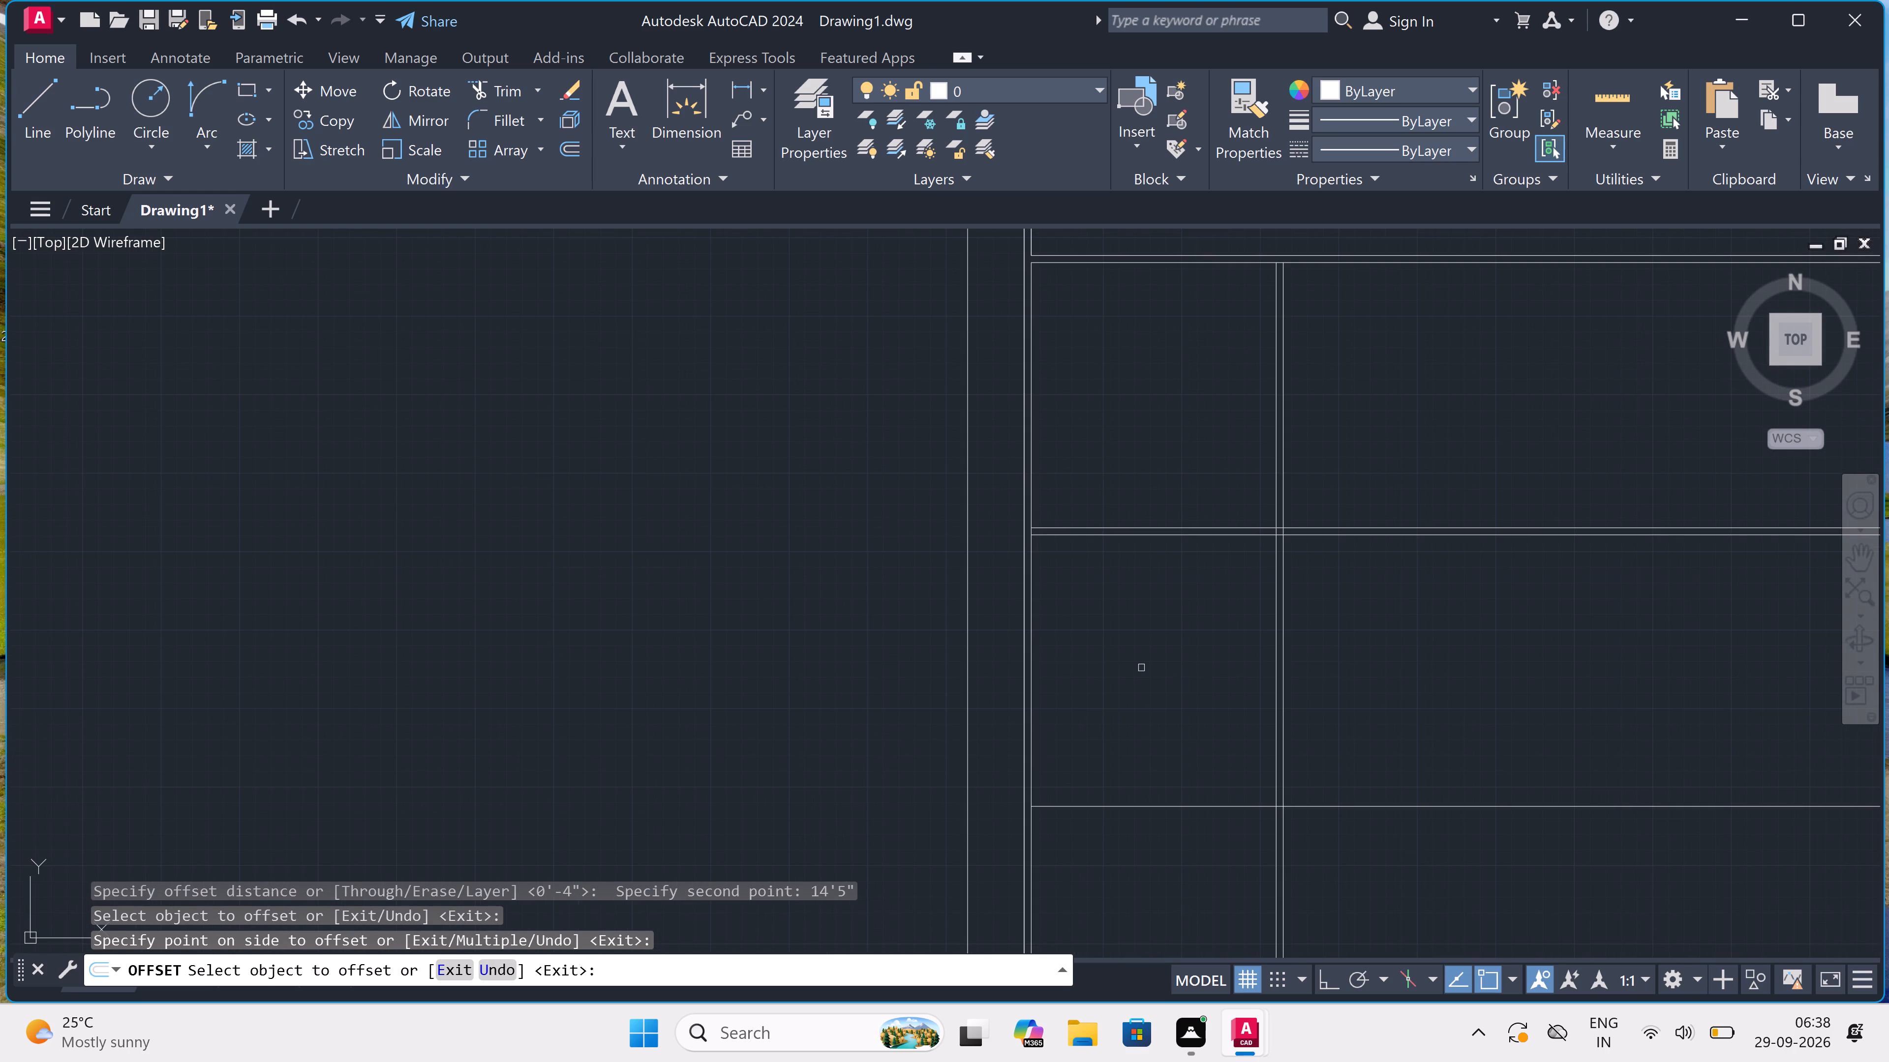
pyautogui.press('Escape')
# Offset the lowest horizontal line 4.5" downward to give the new wall its thickness.
pyautogui.press('space')
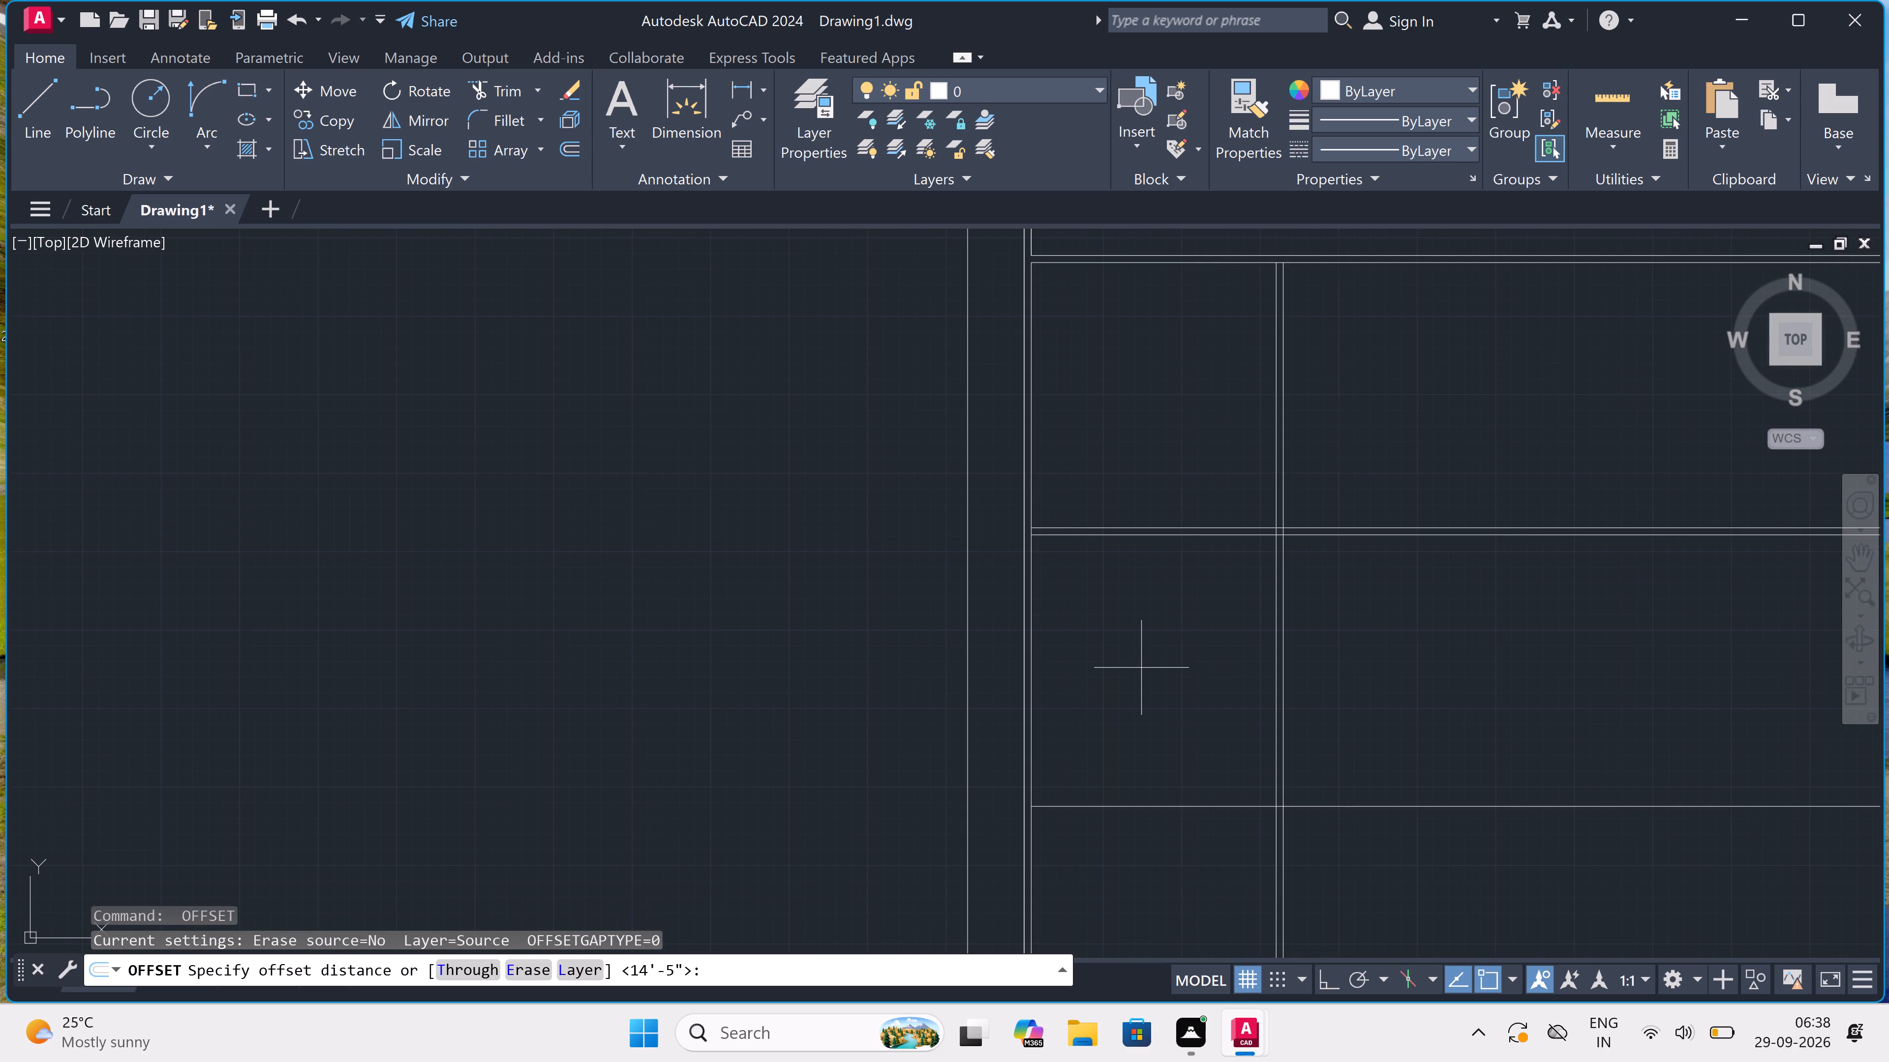
pyautogui.scroll(-2, 1143, 668)
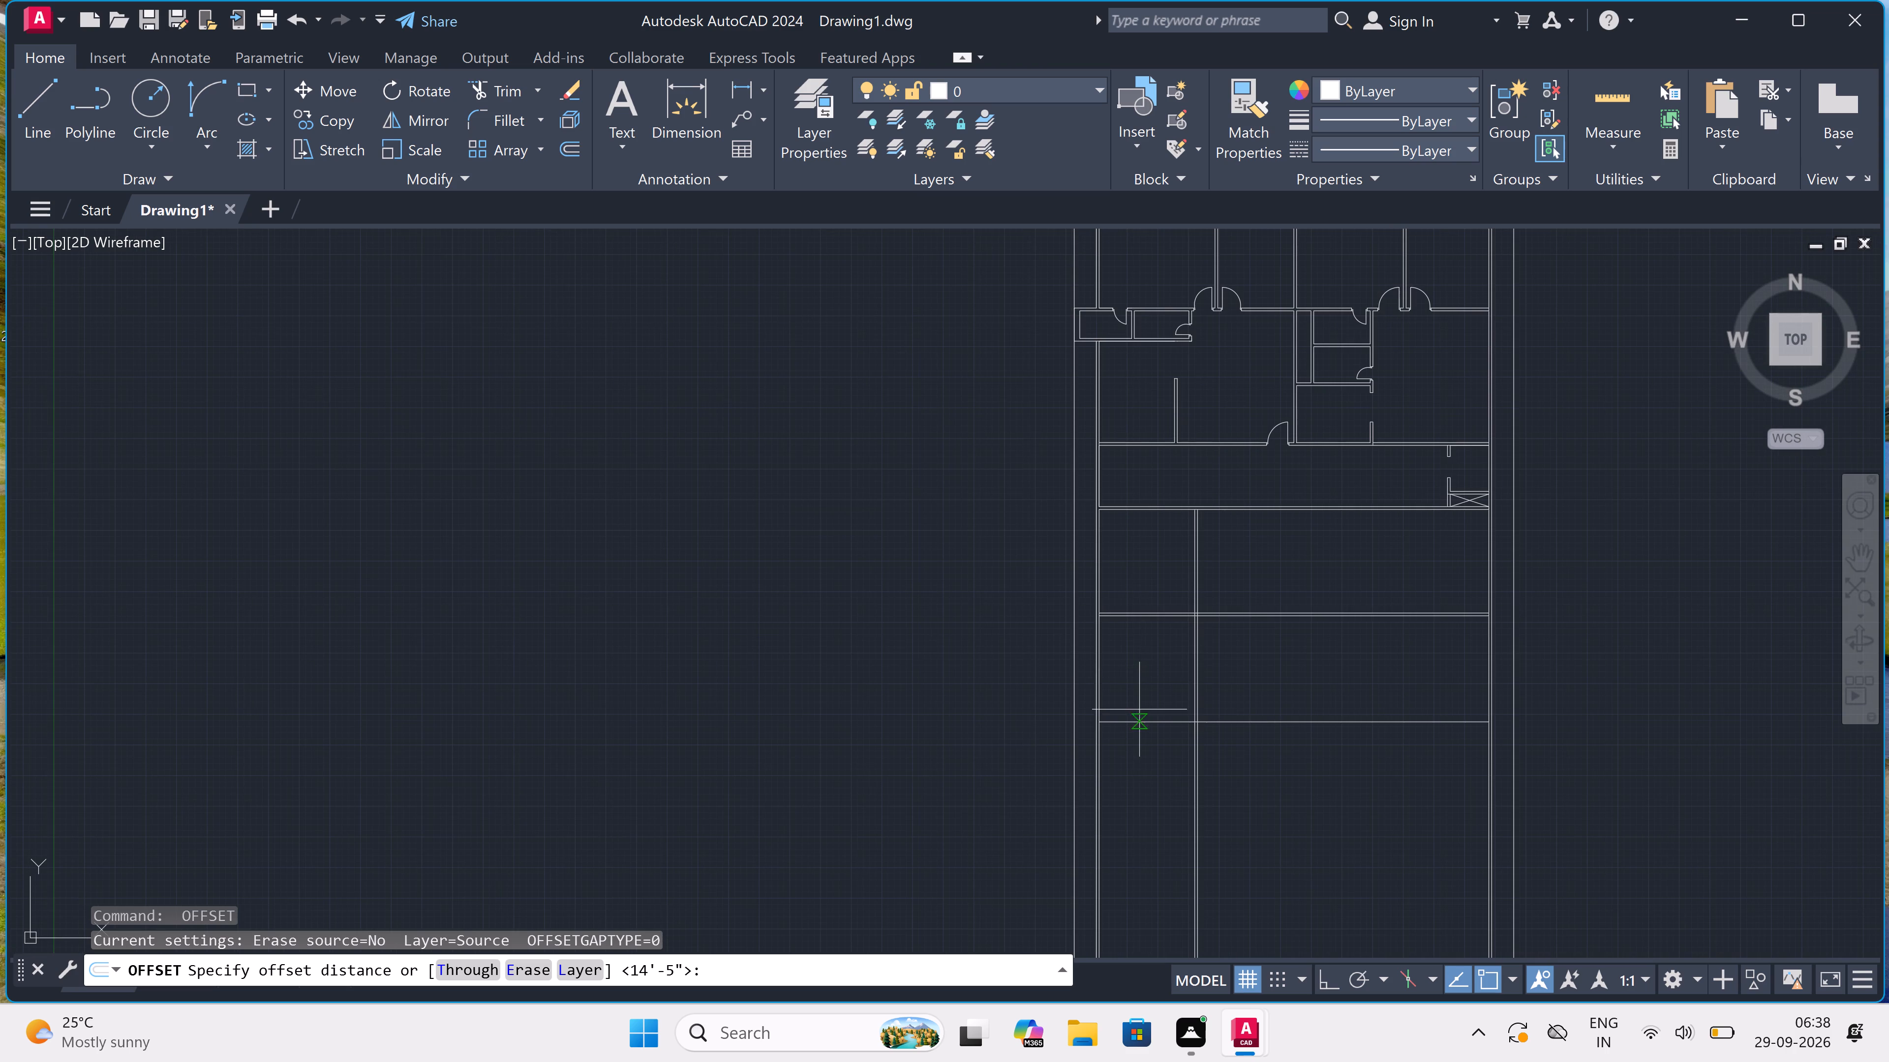
pyautogui.scroll(4, 1139, 709)
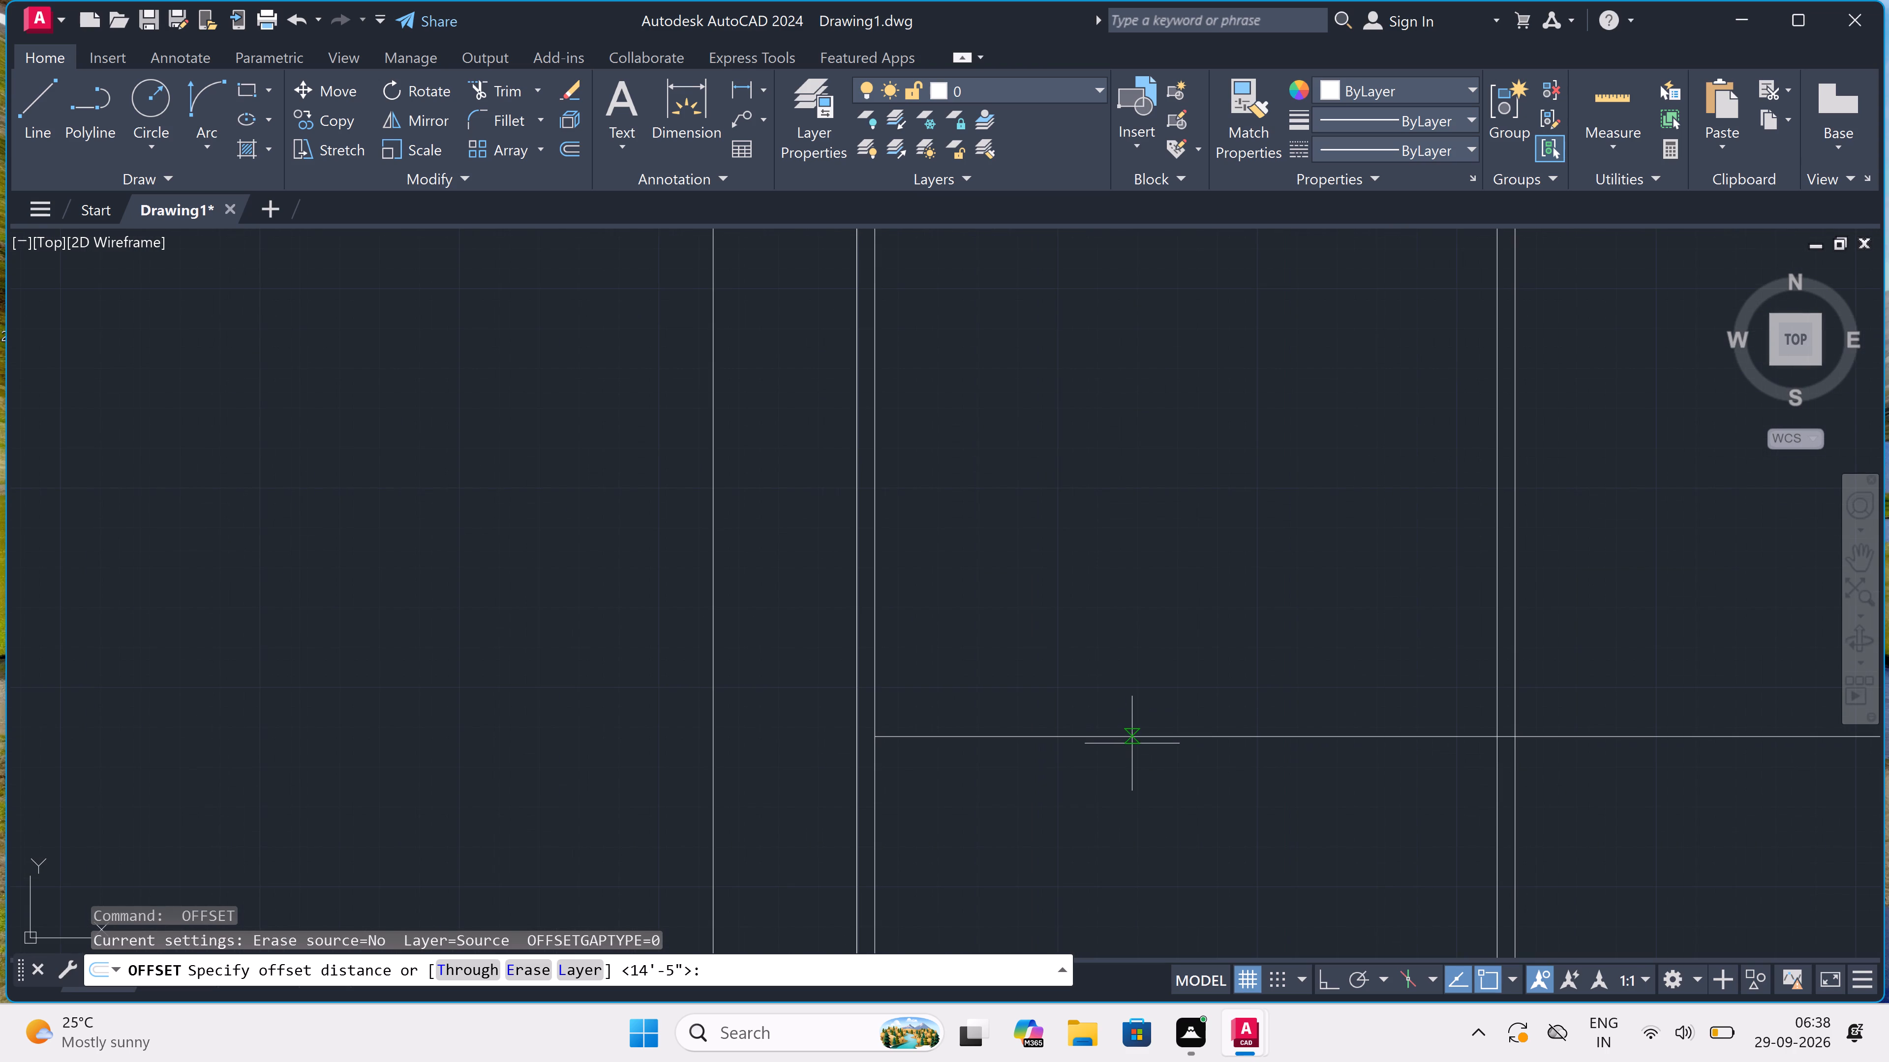
pyautogui.click(1132, 740)
pyautogui.write('4.')
pyautogui.press('5')
pyautogui.write('"')
pyautogui.press('space')
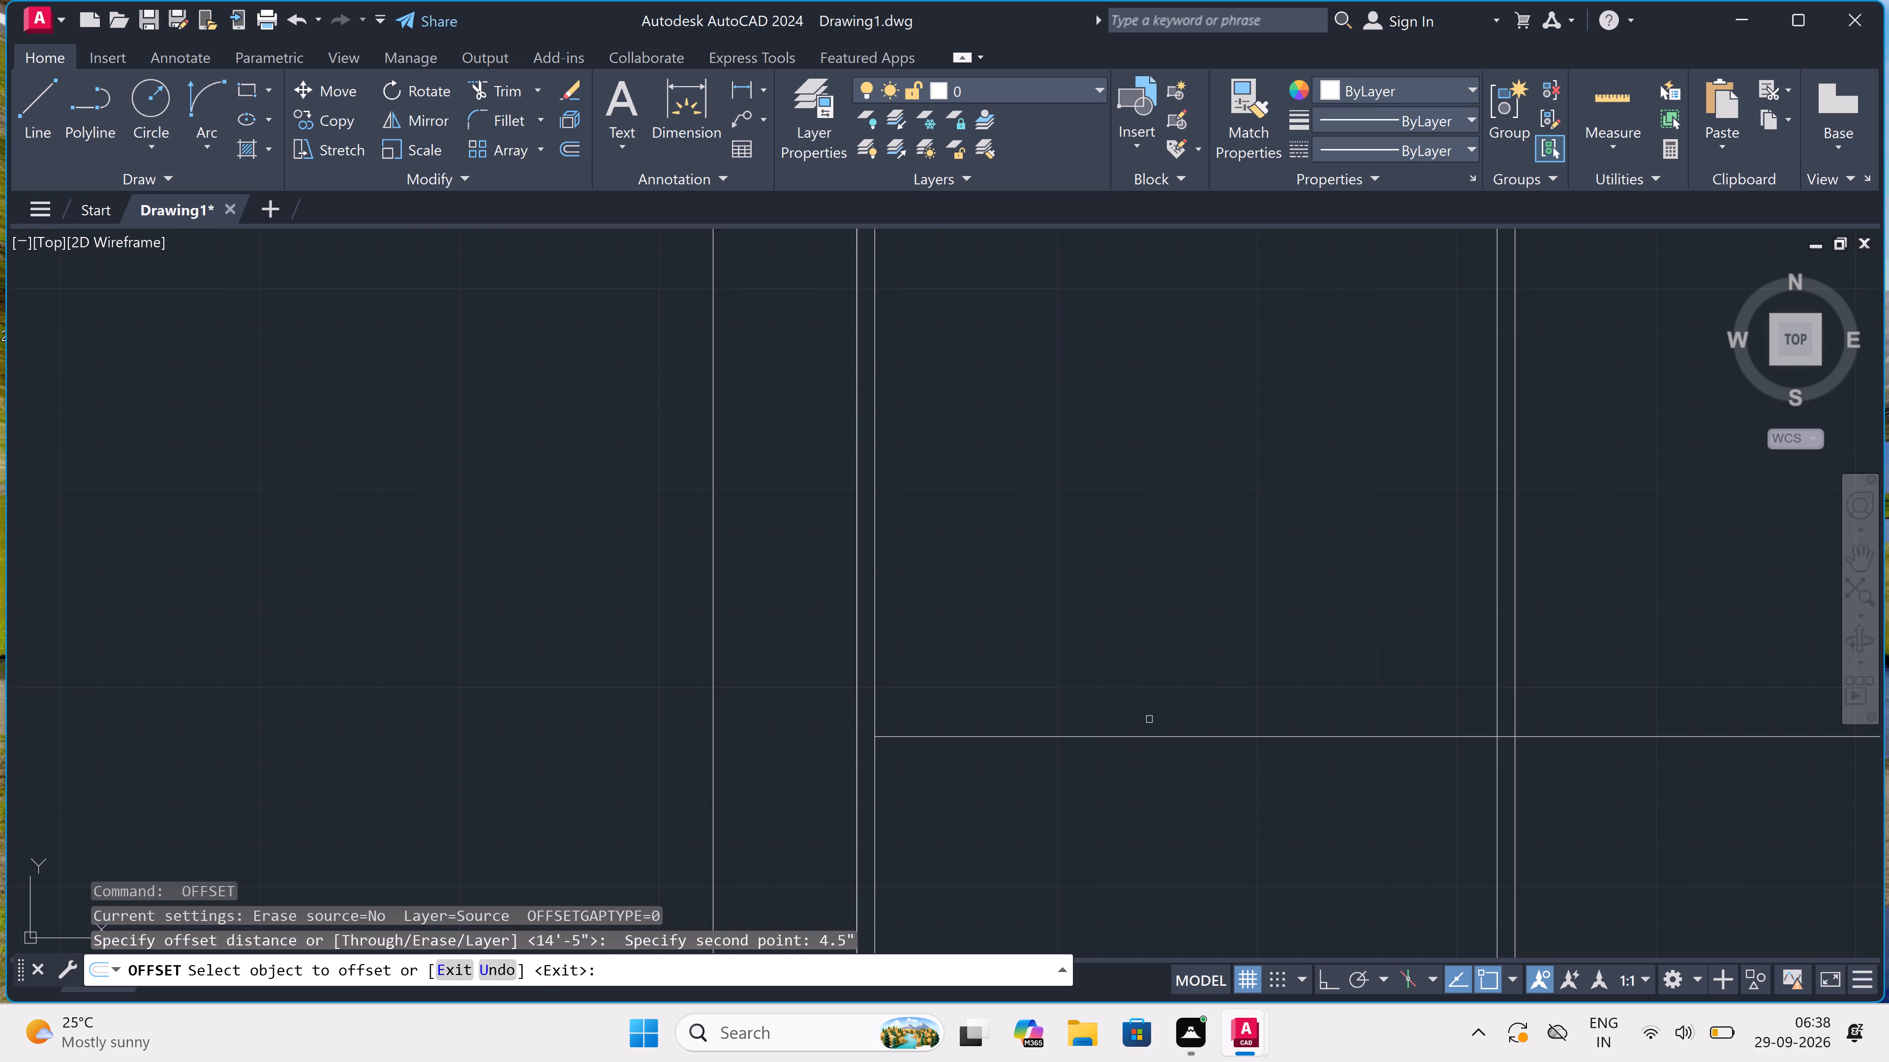
pyautogui.click(1141, 737)
pyautogui.click(1142, 773)
pyautogui.press('Escape')
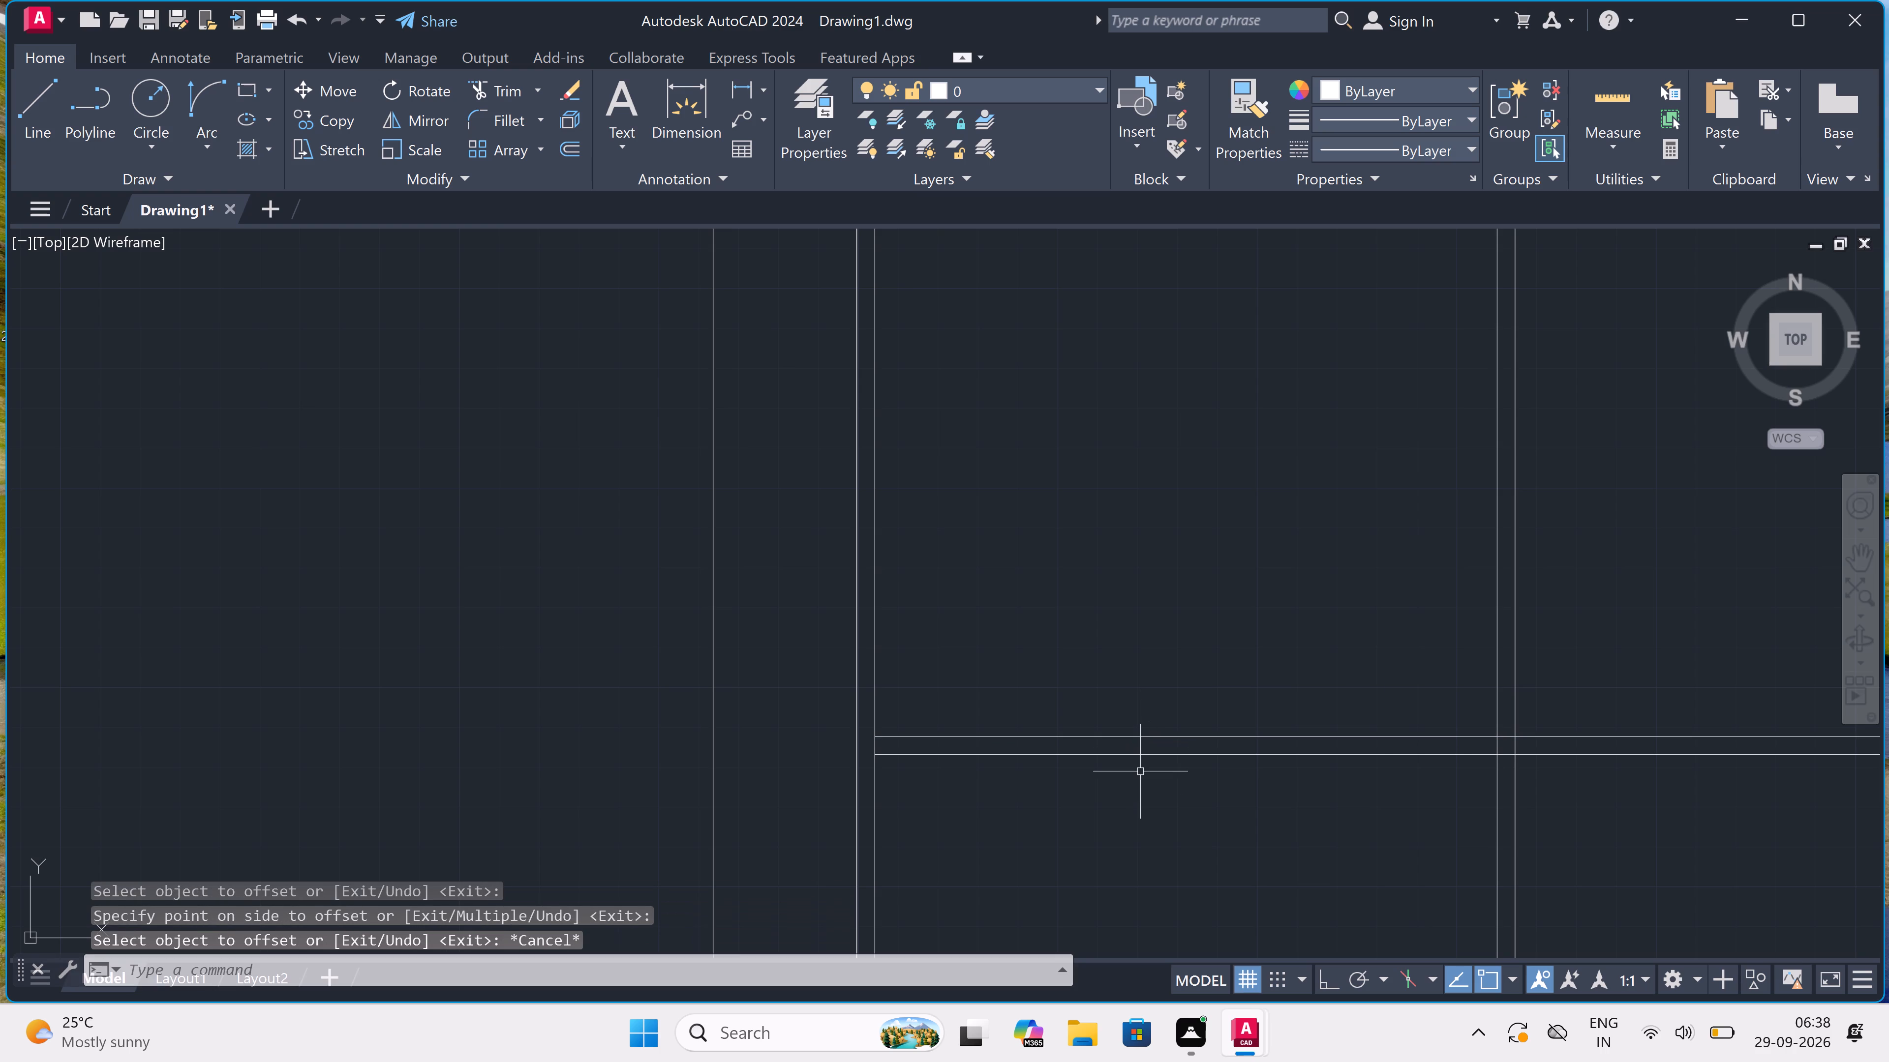
# Offset the lower face of this new horizontal wall 7'3" downward.
pyautogui.press('space')
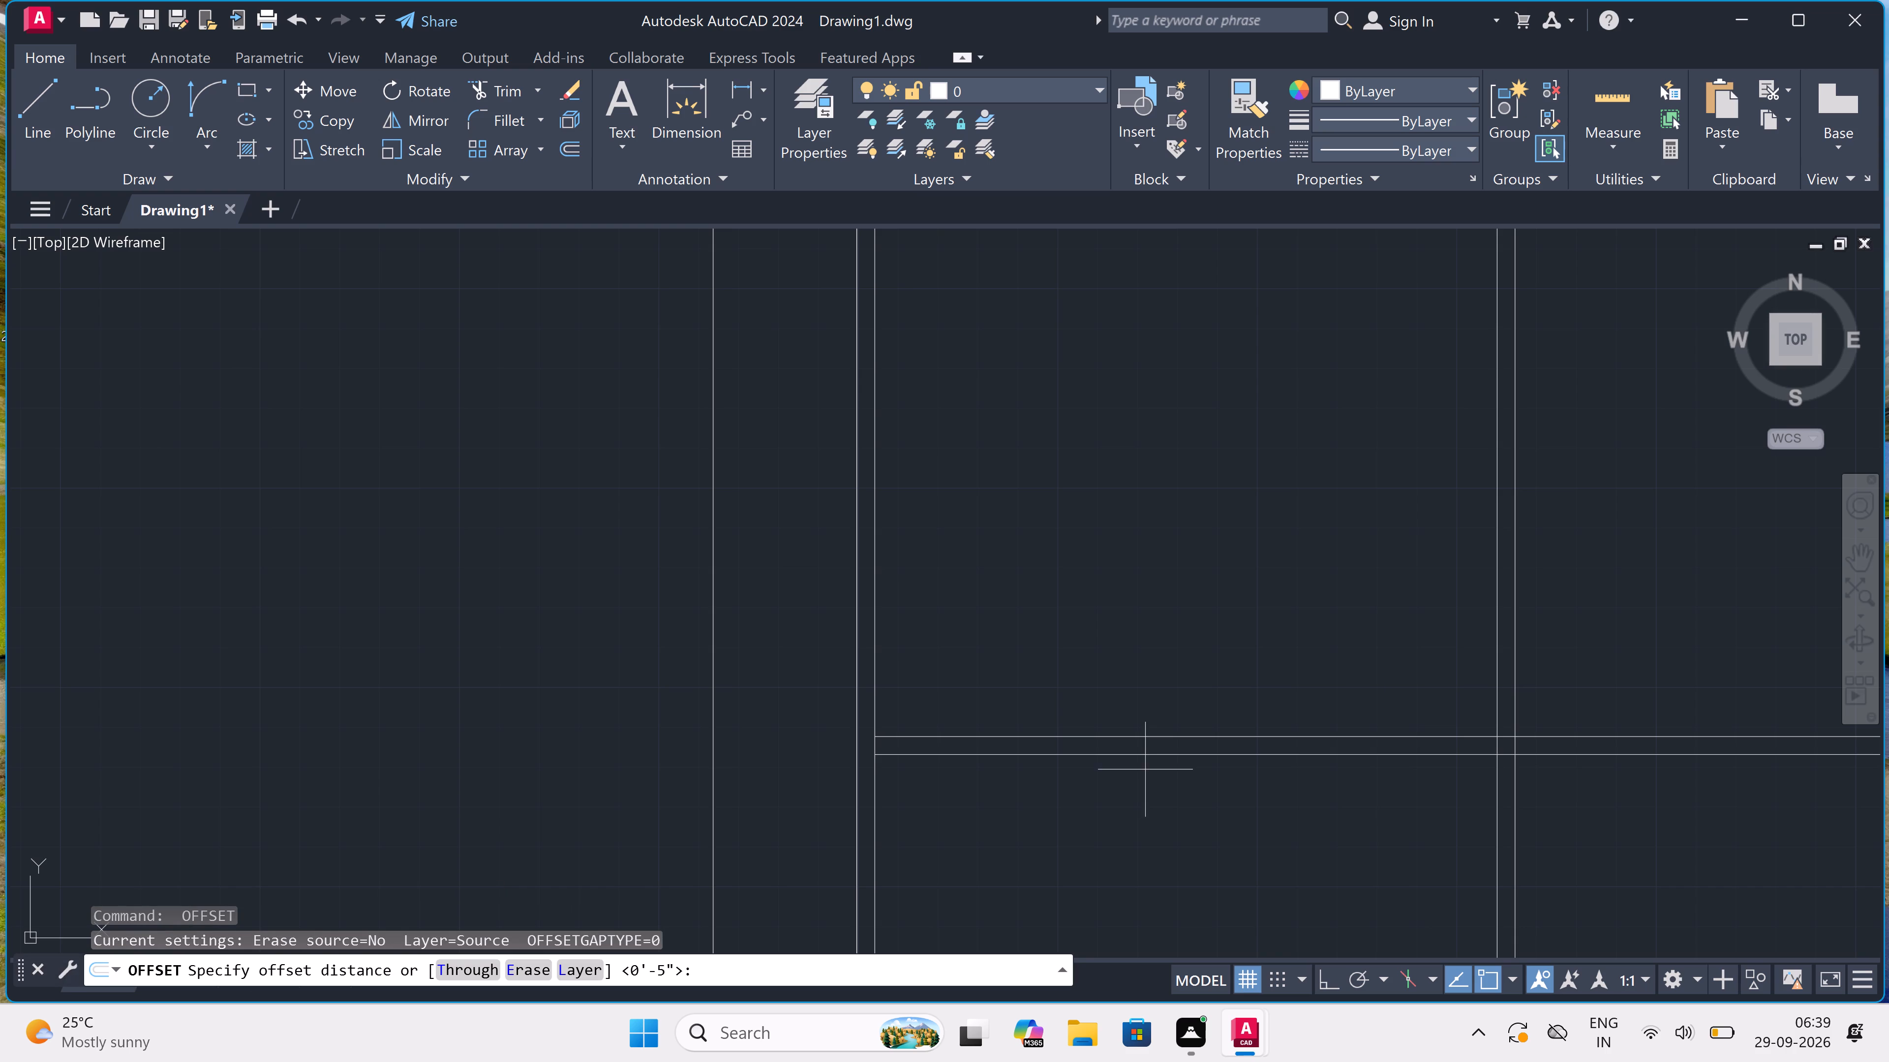
pyautogui.click(1146, 751)
pyautogui.write("7'")
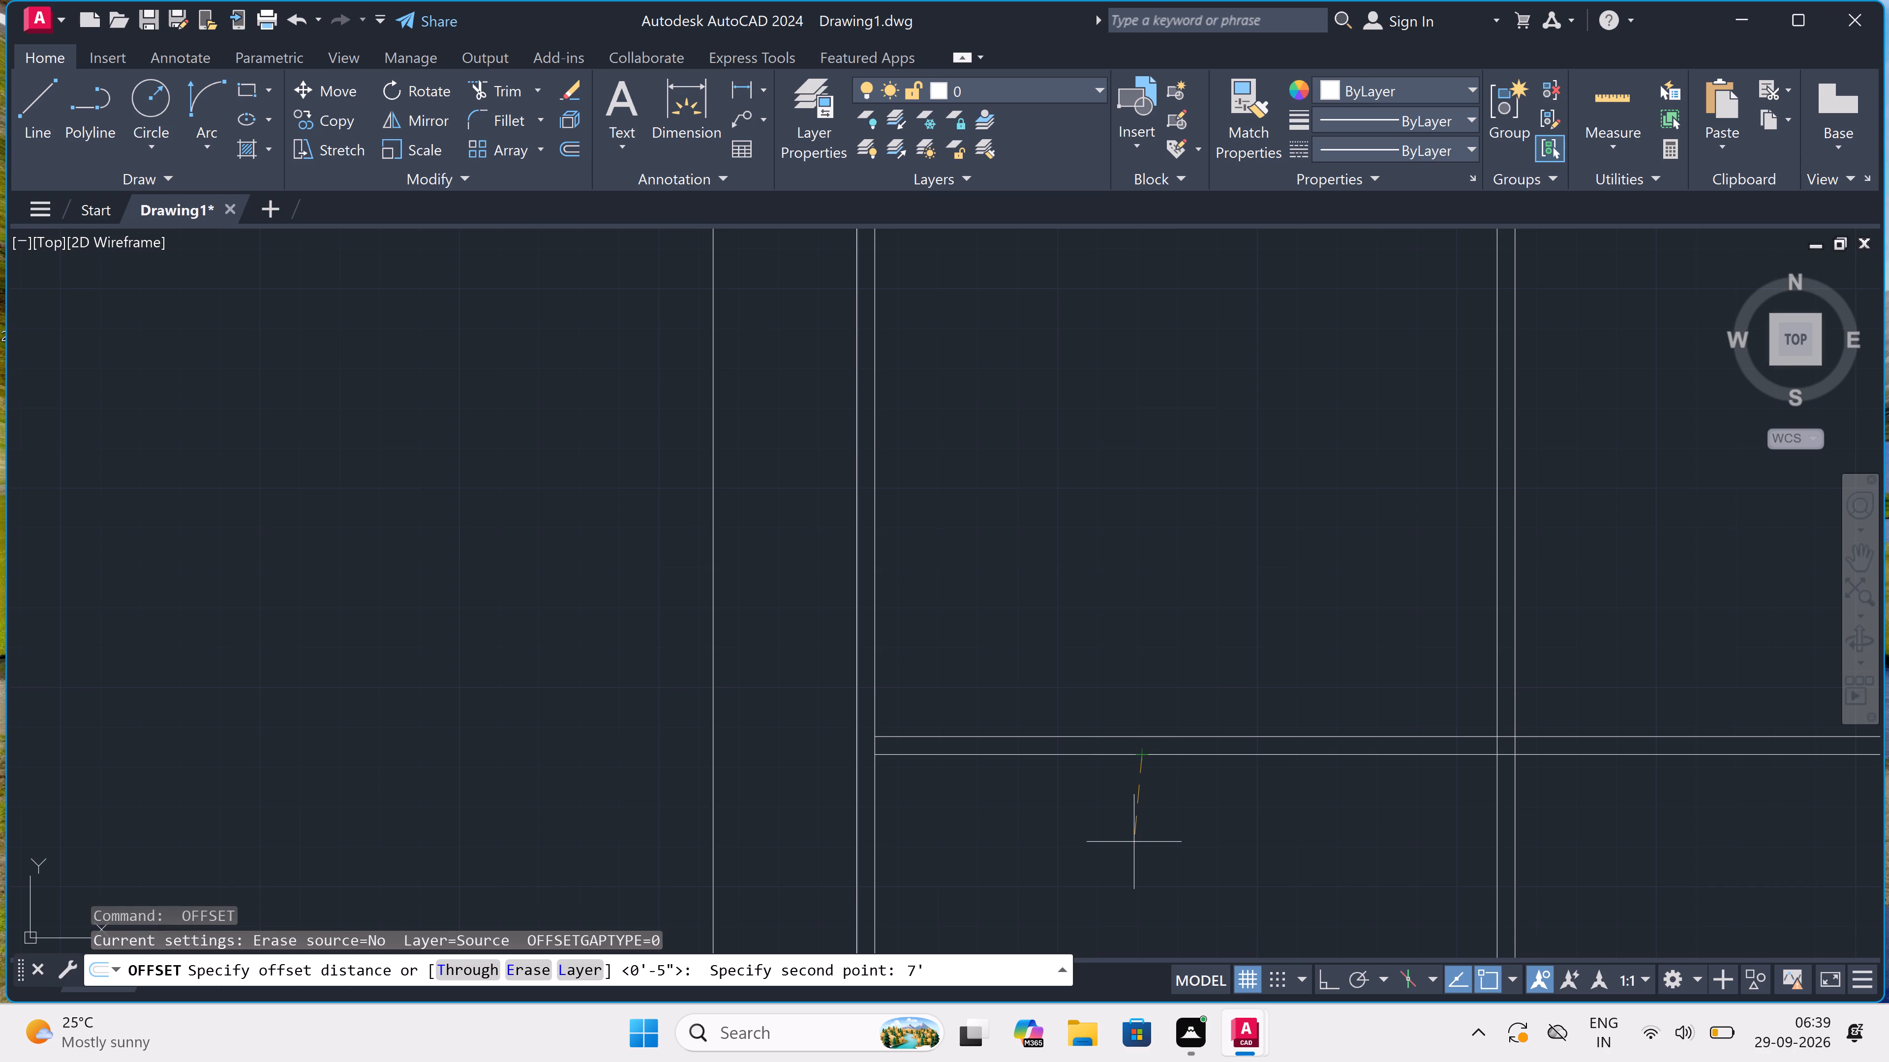
pyautogui.press('3')
pyautogui.write('"')
pyautogui.press('space')
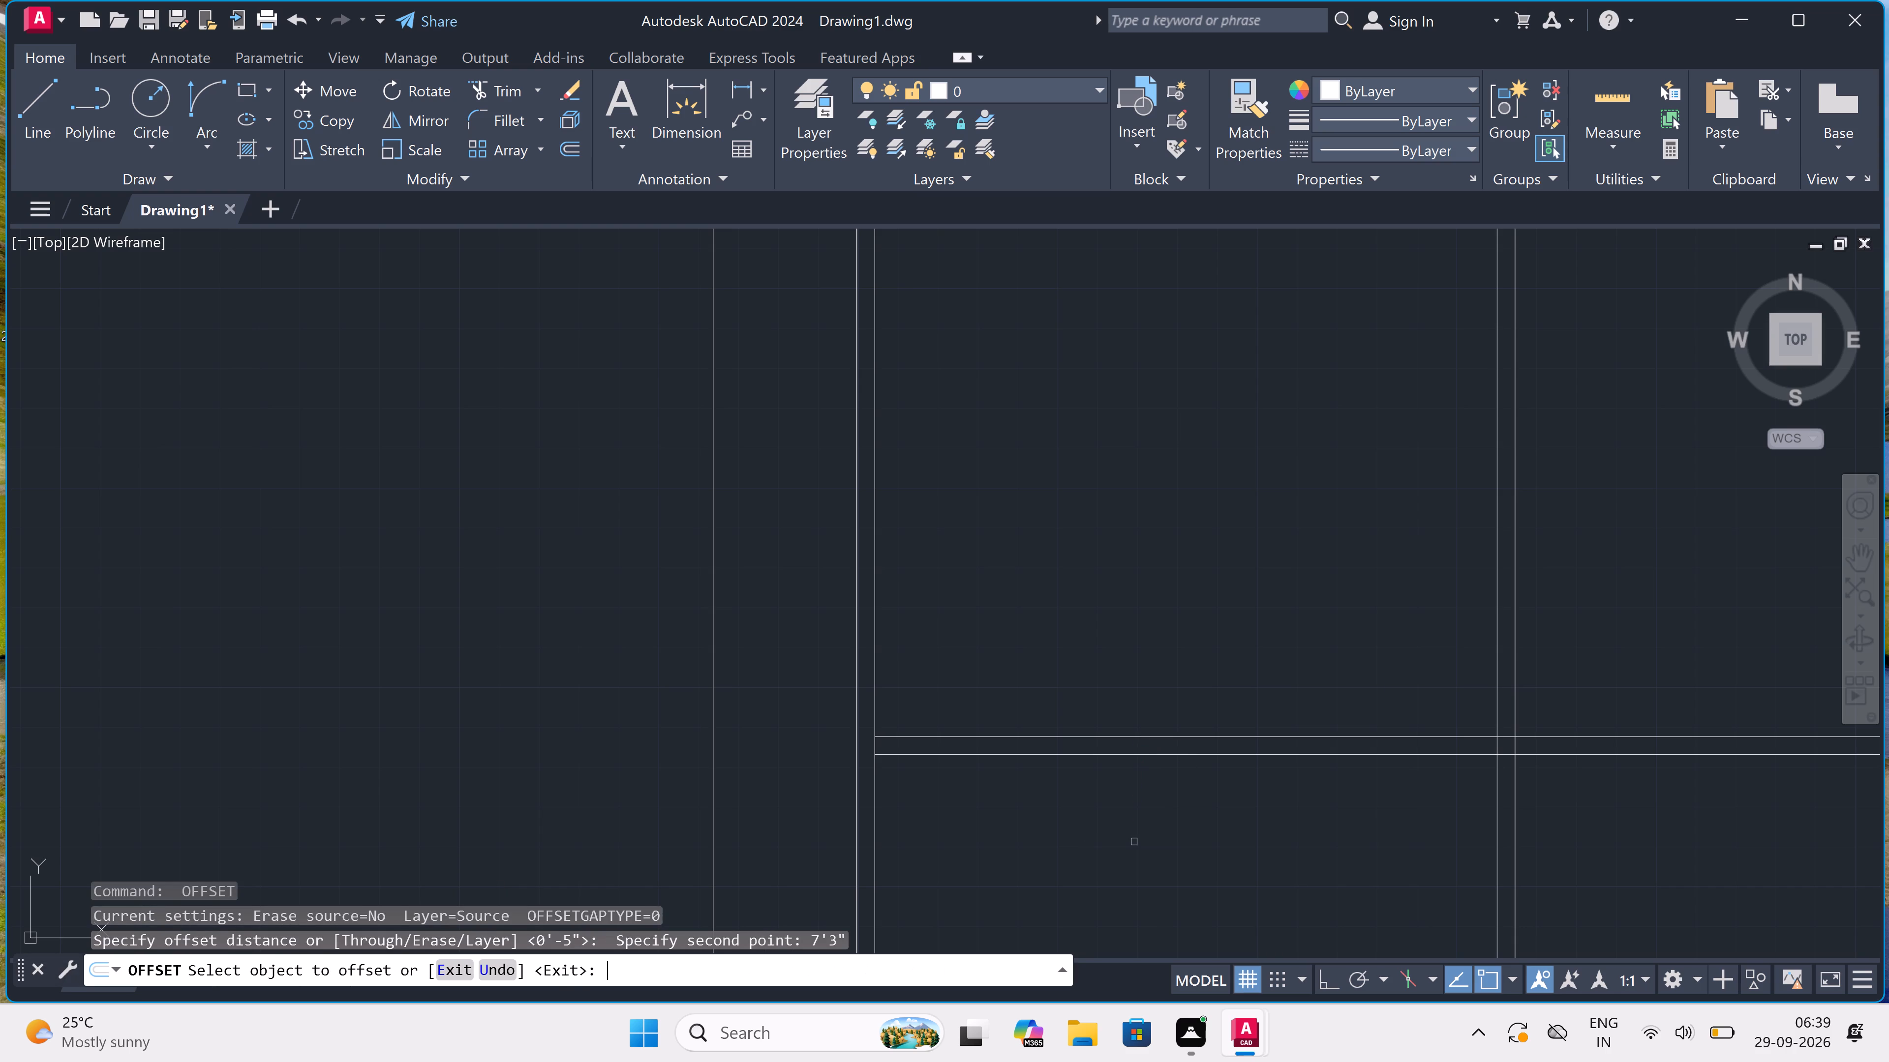
pyautogui.moveTo(1093, 754); pyautogui.dragTo(1095, 758)
pyautogui.click(1095, 764)
pyautogui.scroll(-6, 1095, 762)
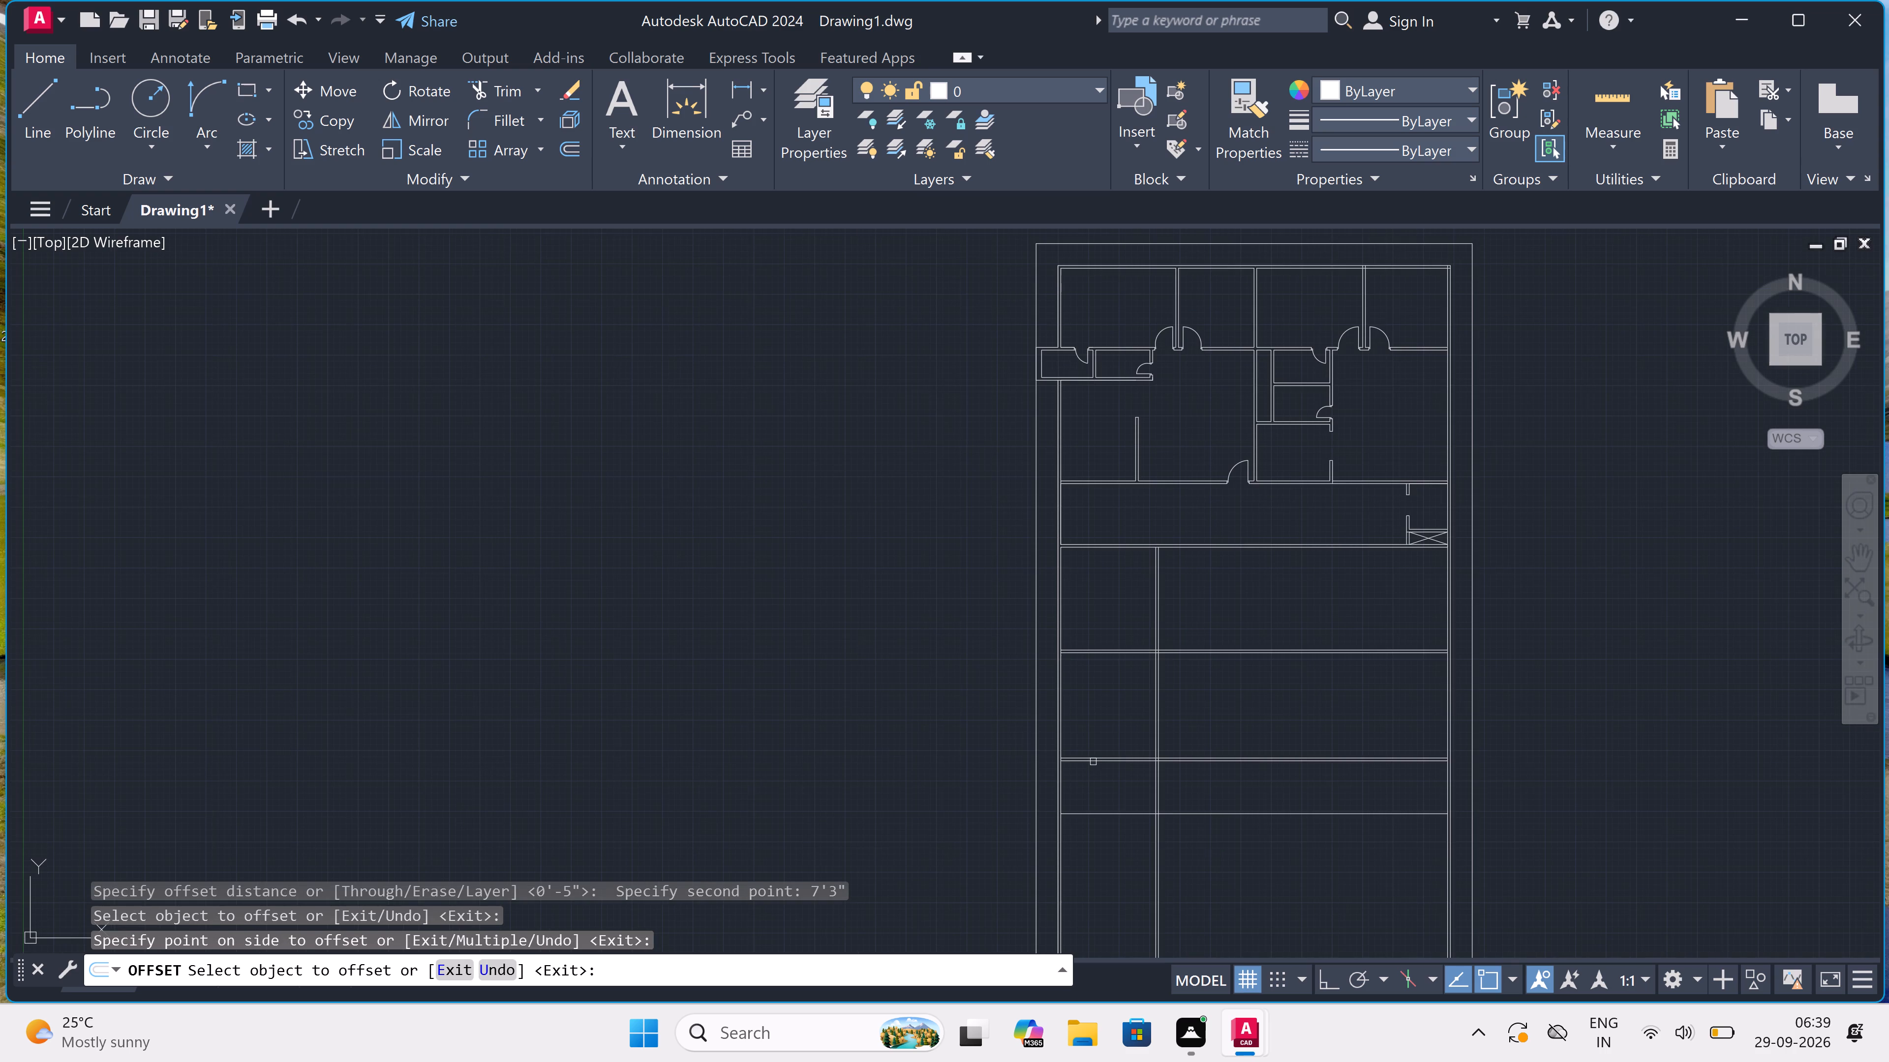
pyautogui.scroll(4, 1092, 771)
pyautogui.scroll(-3, 1092, 769)
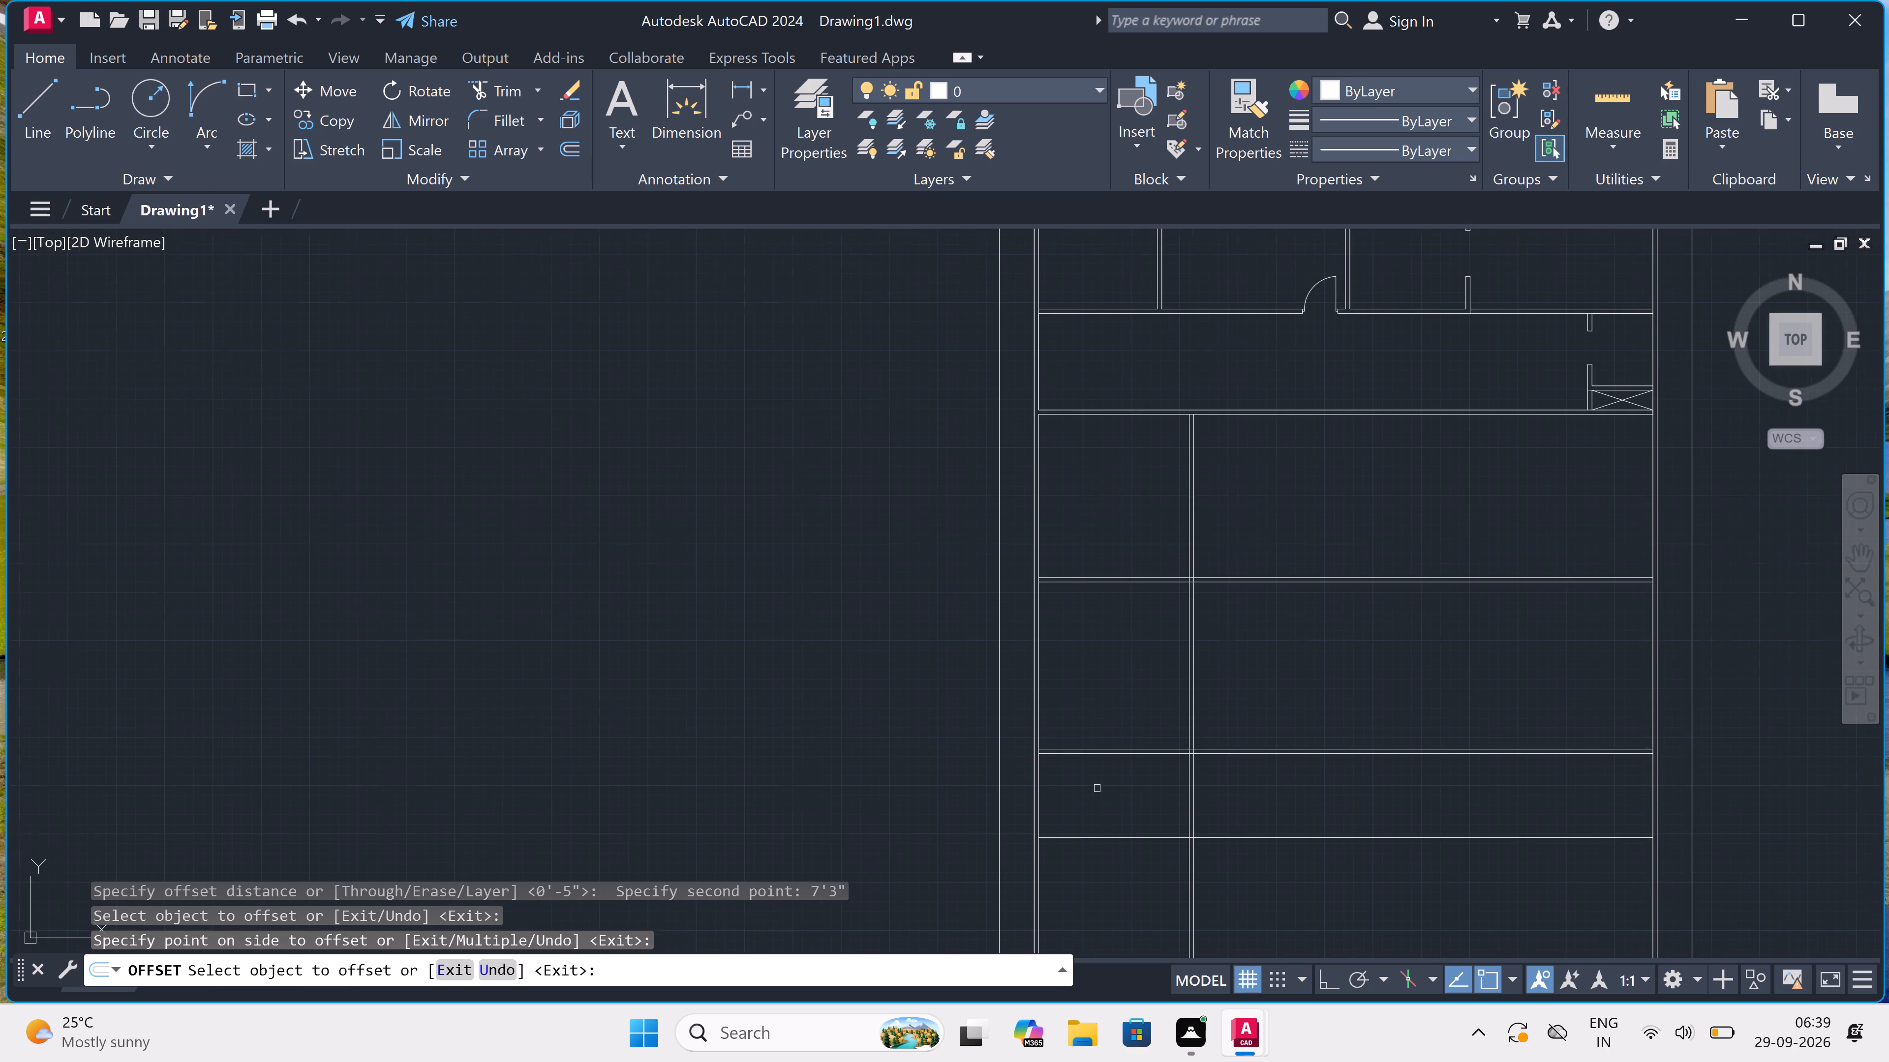
pyautogui.scroll(2, 1103, 848)
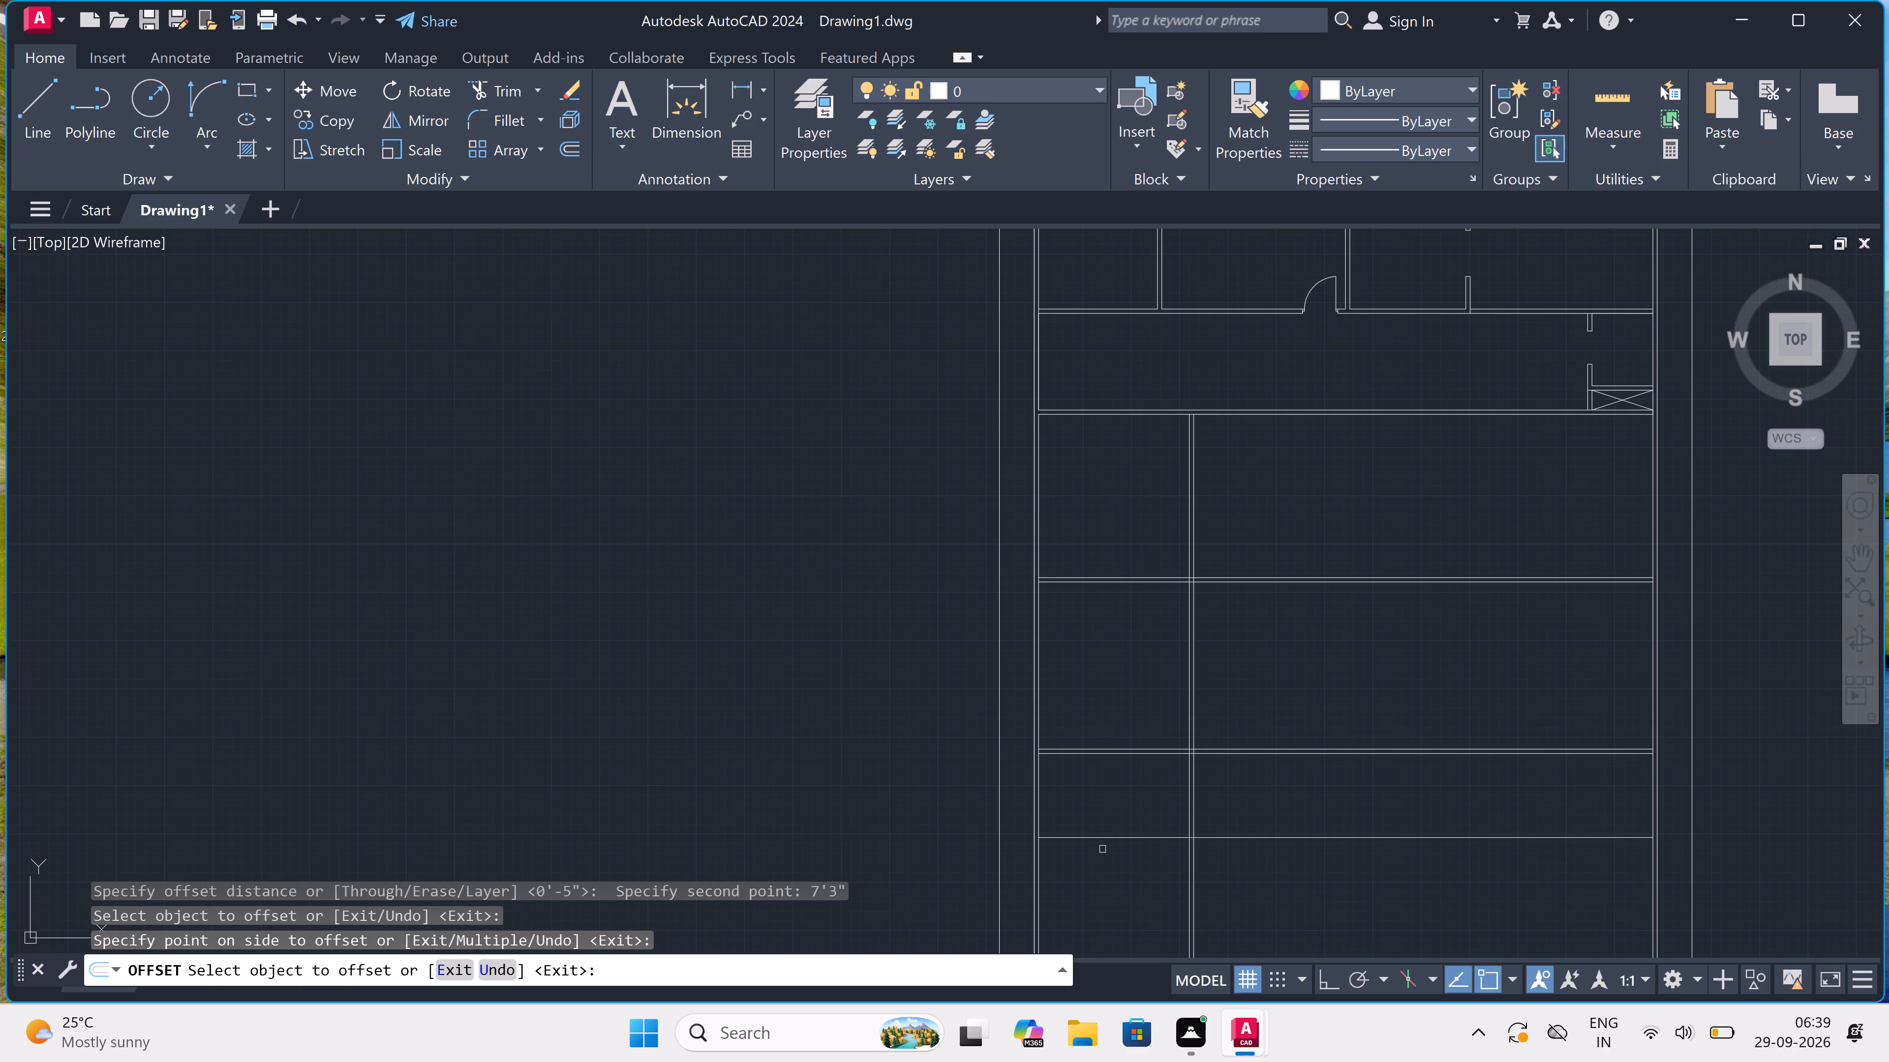
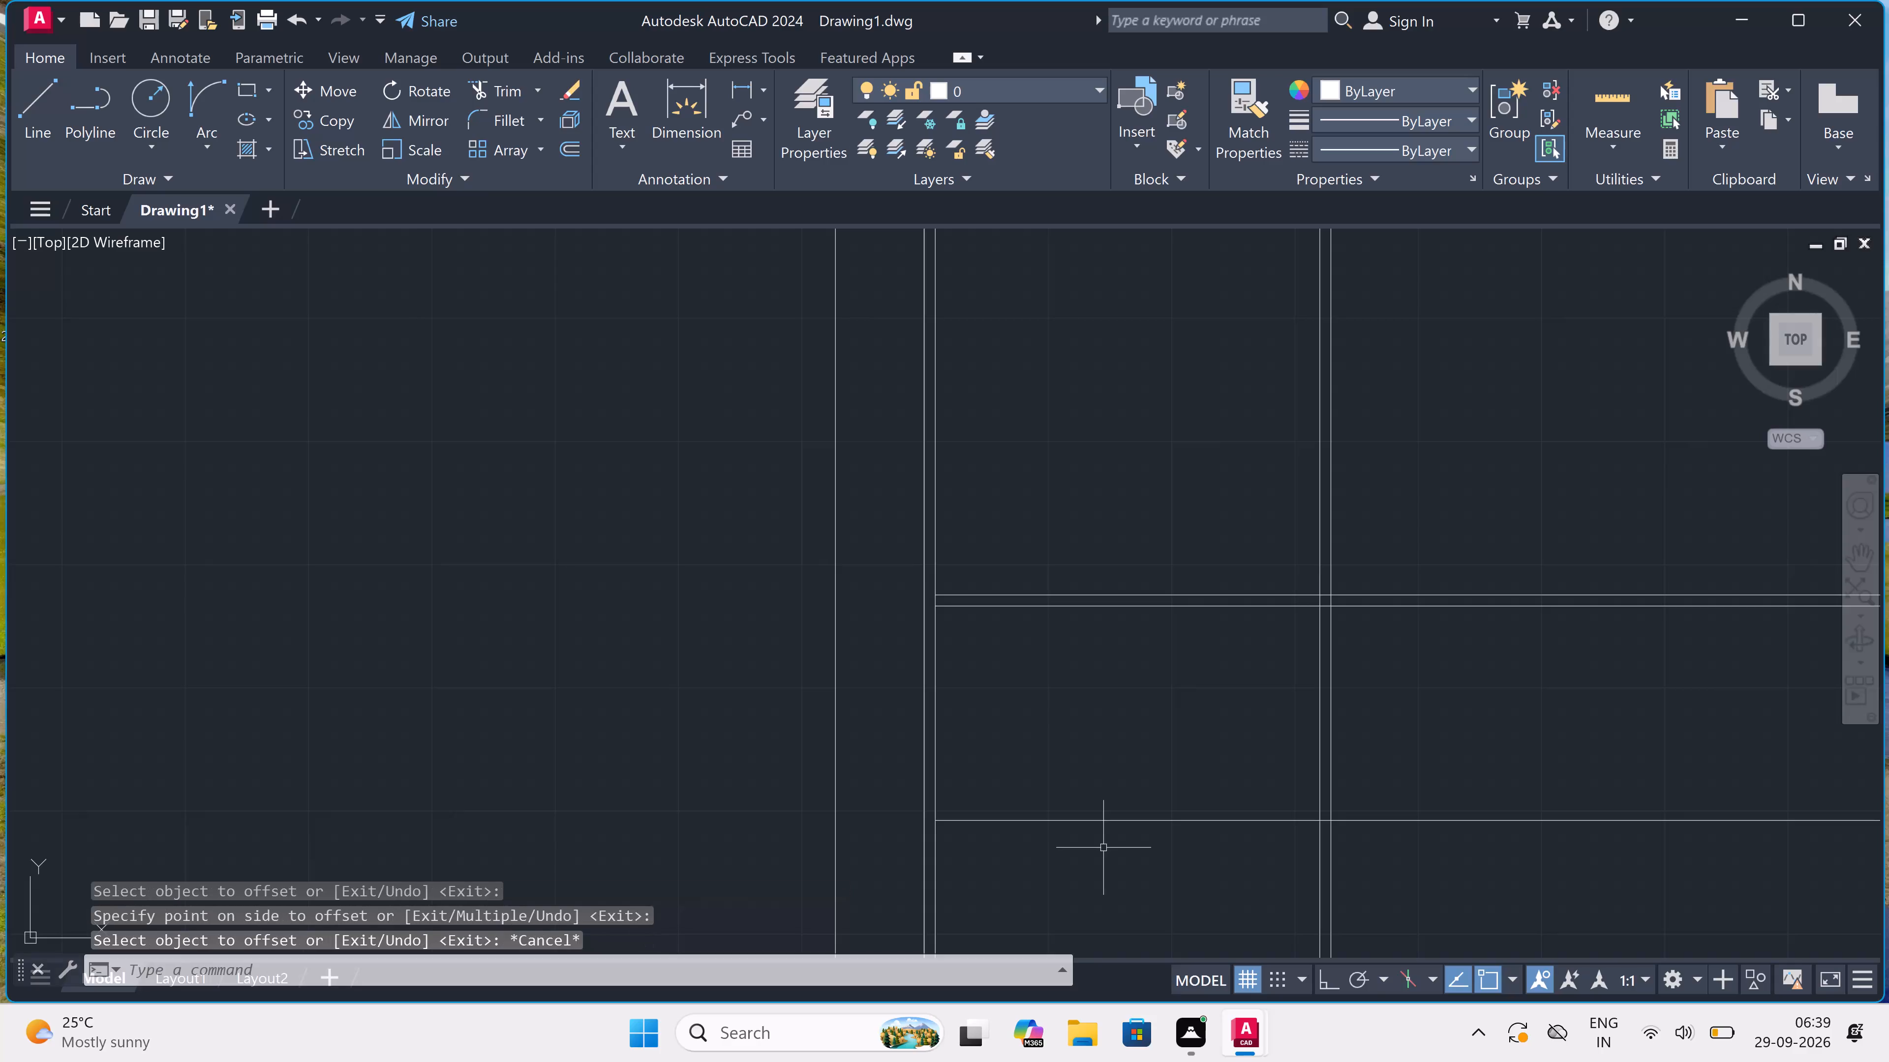
# Offset the lowest horizontal line 4.5" downward to give the new wall its thickness.
pyautogui.press('space')
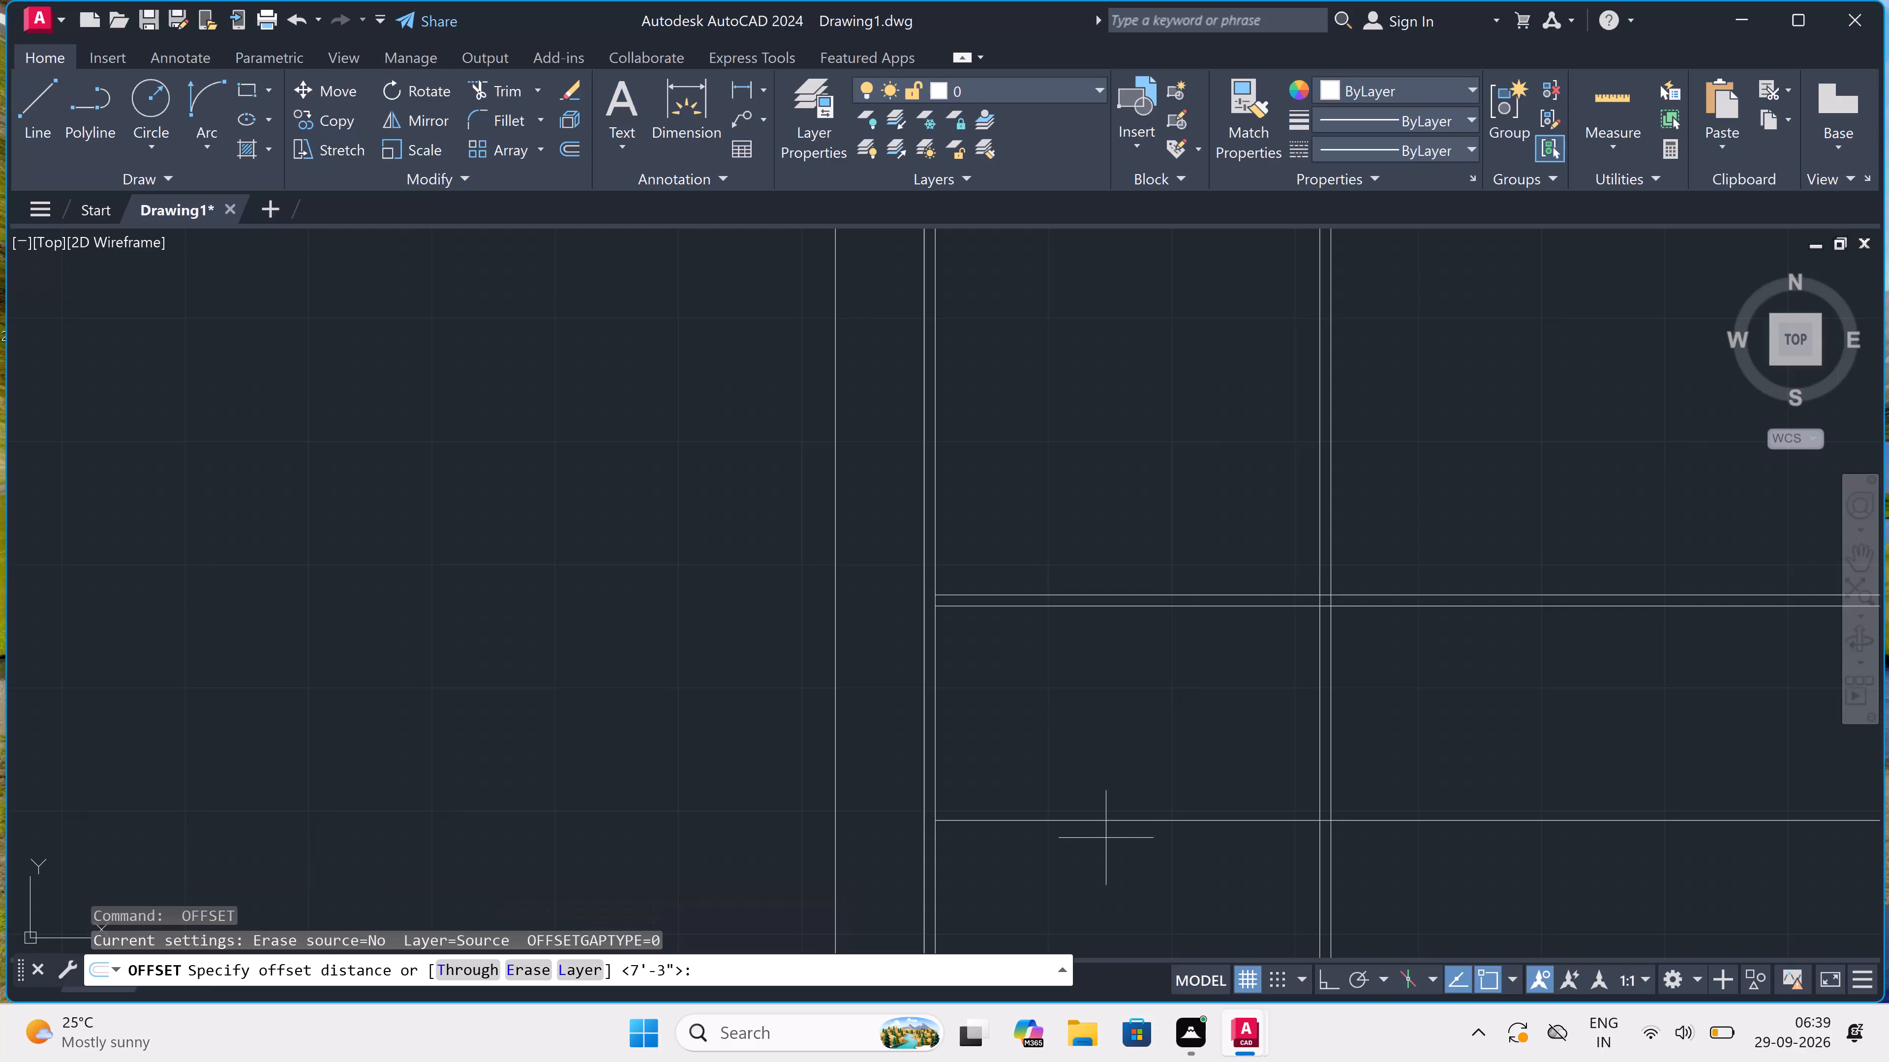
pyautogui.click(1115, 820)
pyautogui.write('4.5')
pyautogui.write('"')
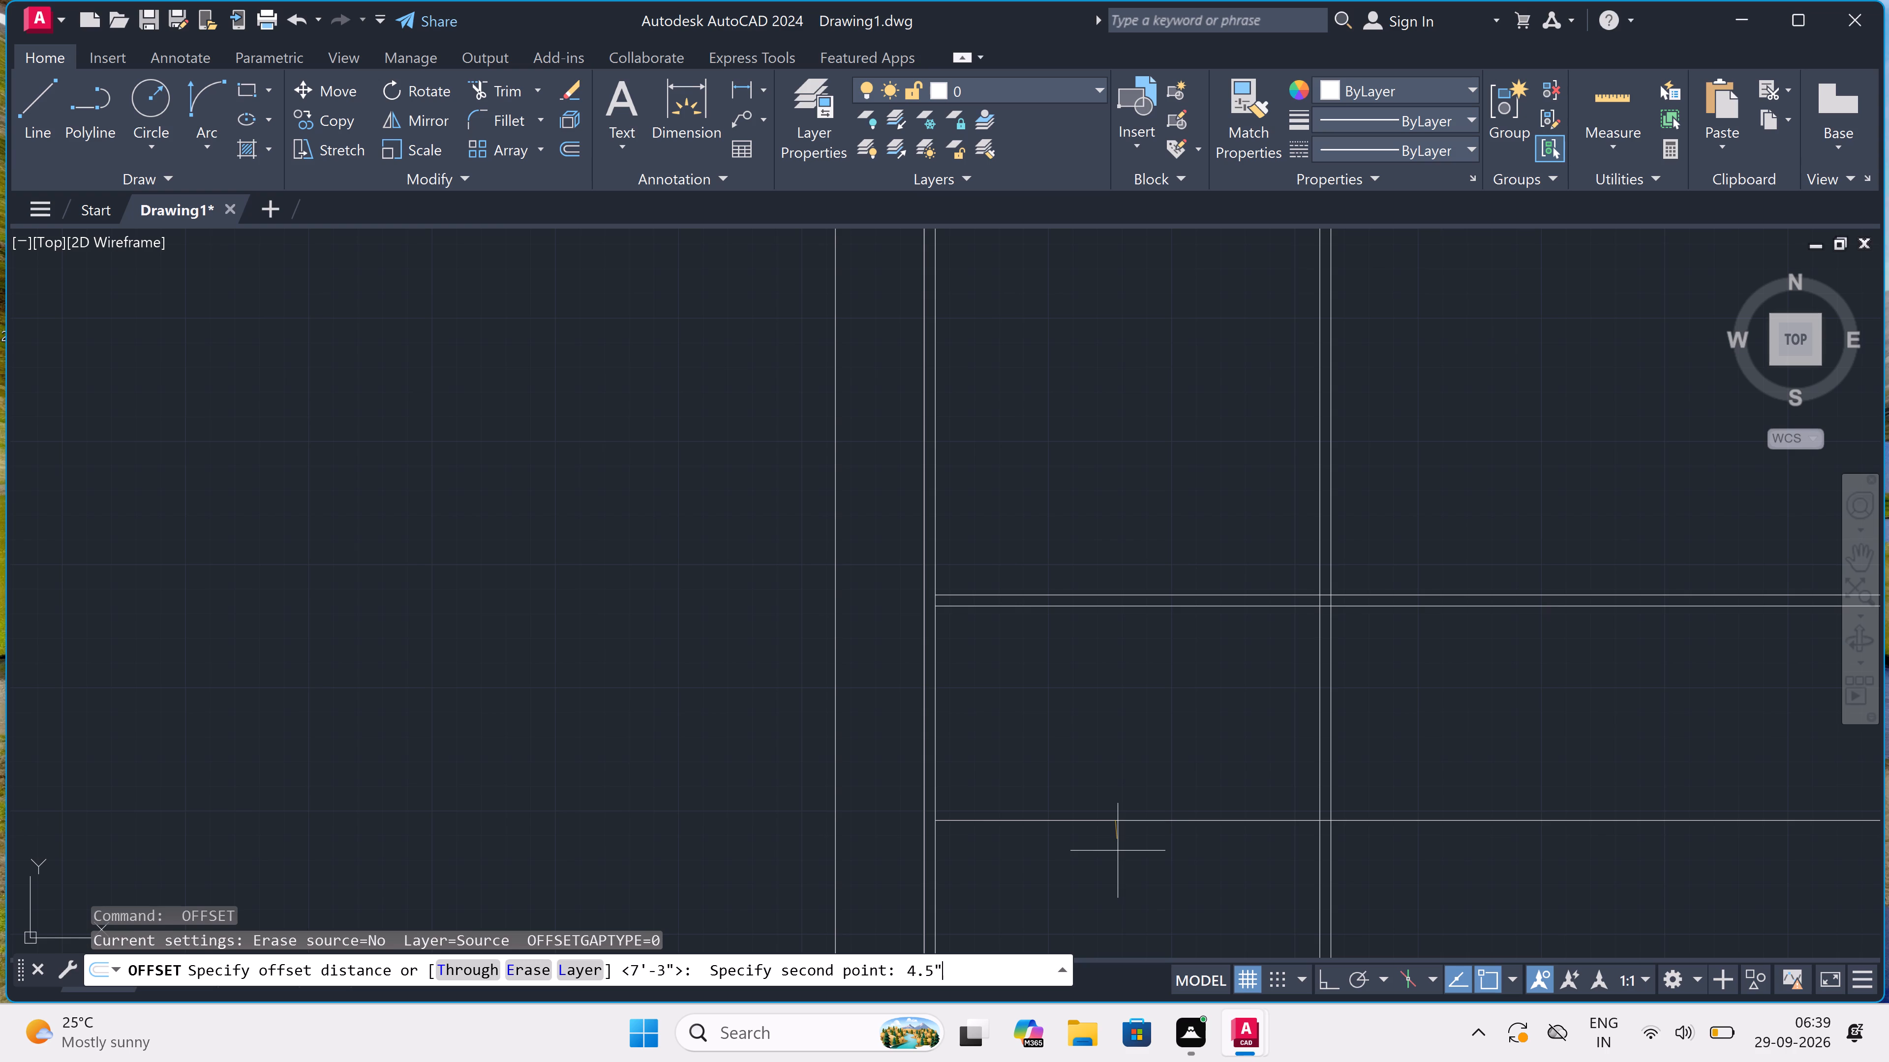
pyautogui.press('space')
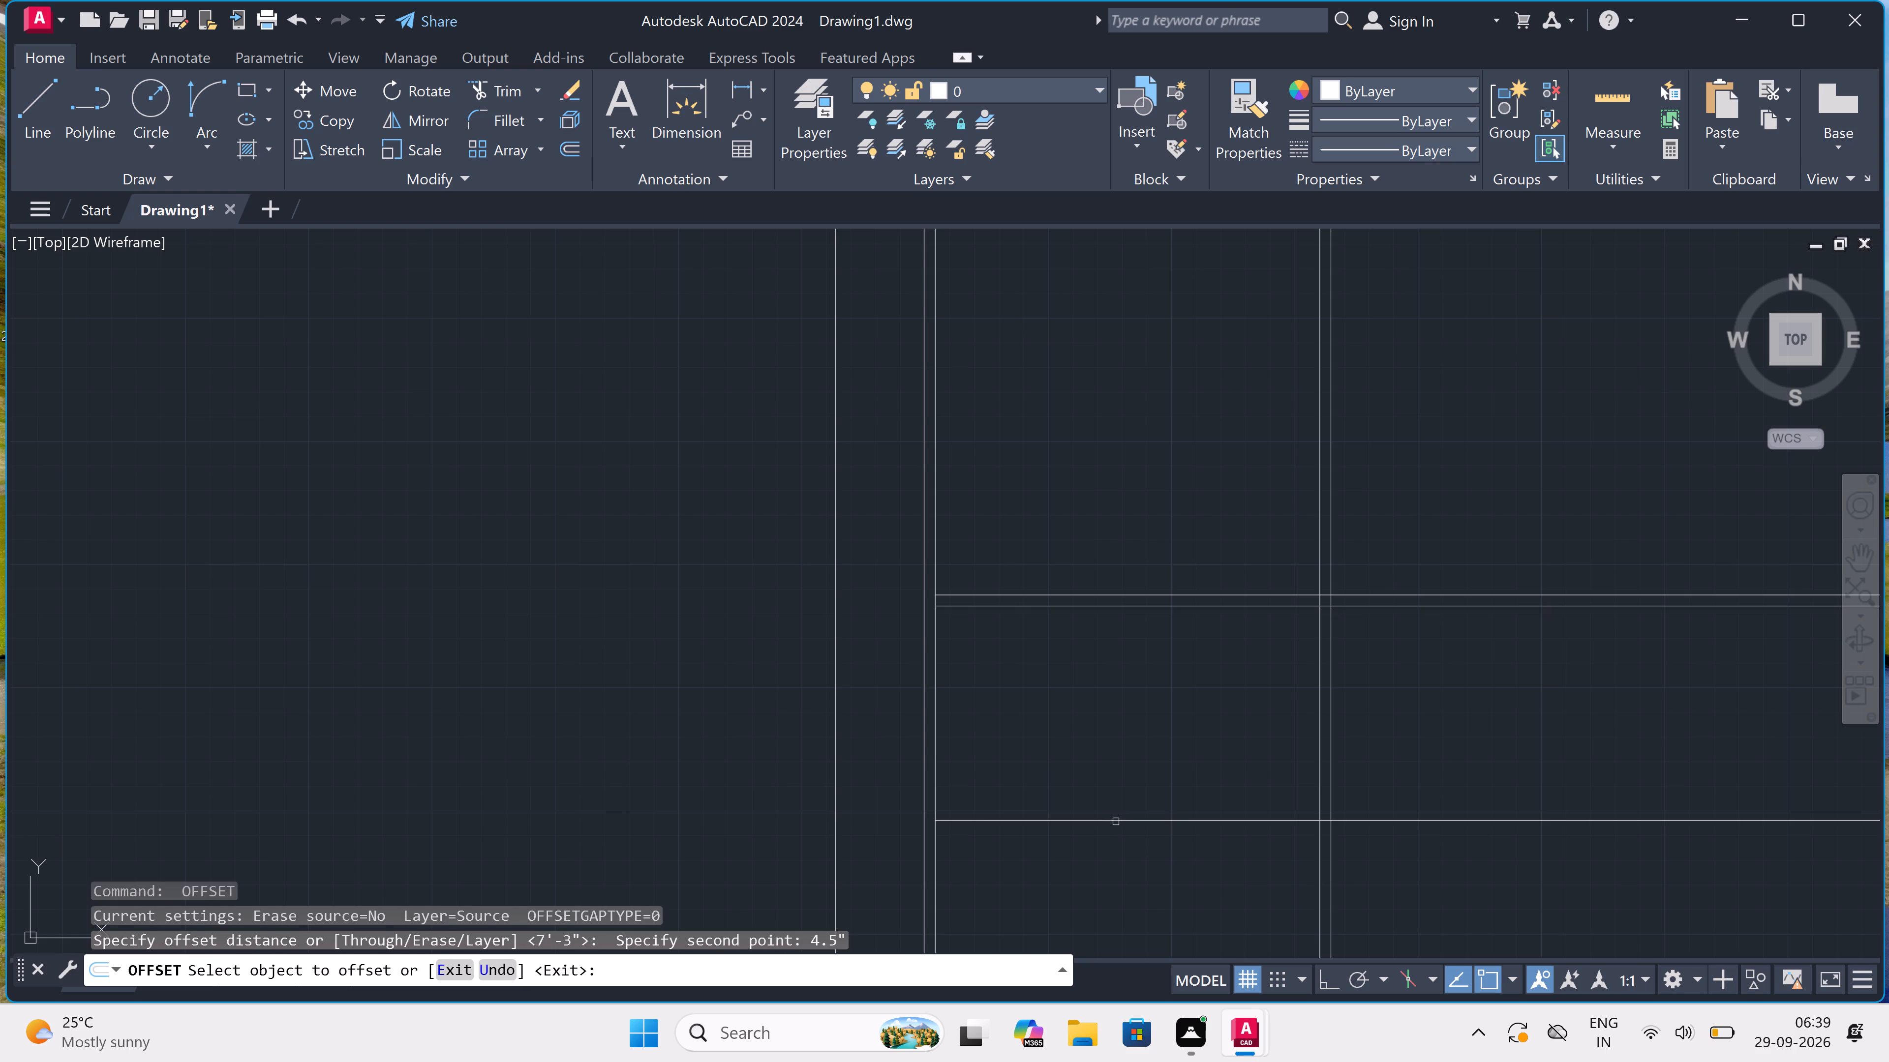
pyautogui.click(1117, 821)
pyautogui.click(1107, 843)
pyautogui.scroll(-2, 1109, 843)
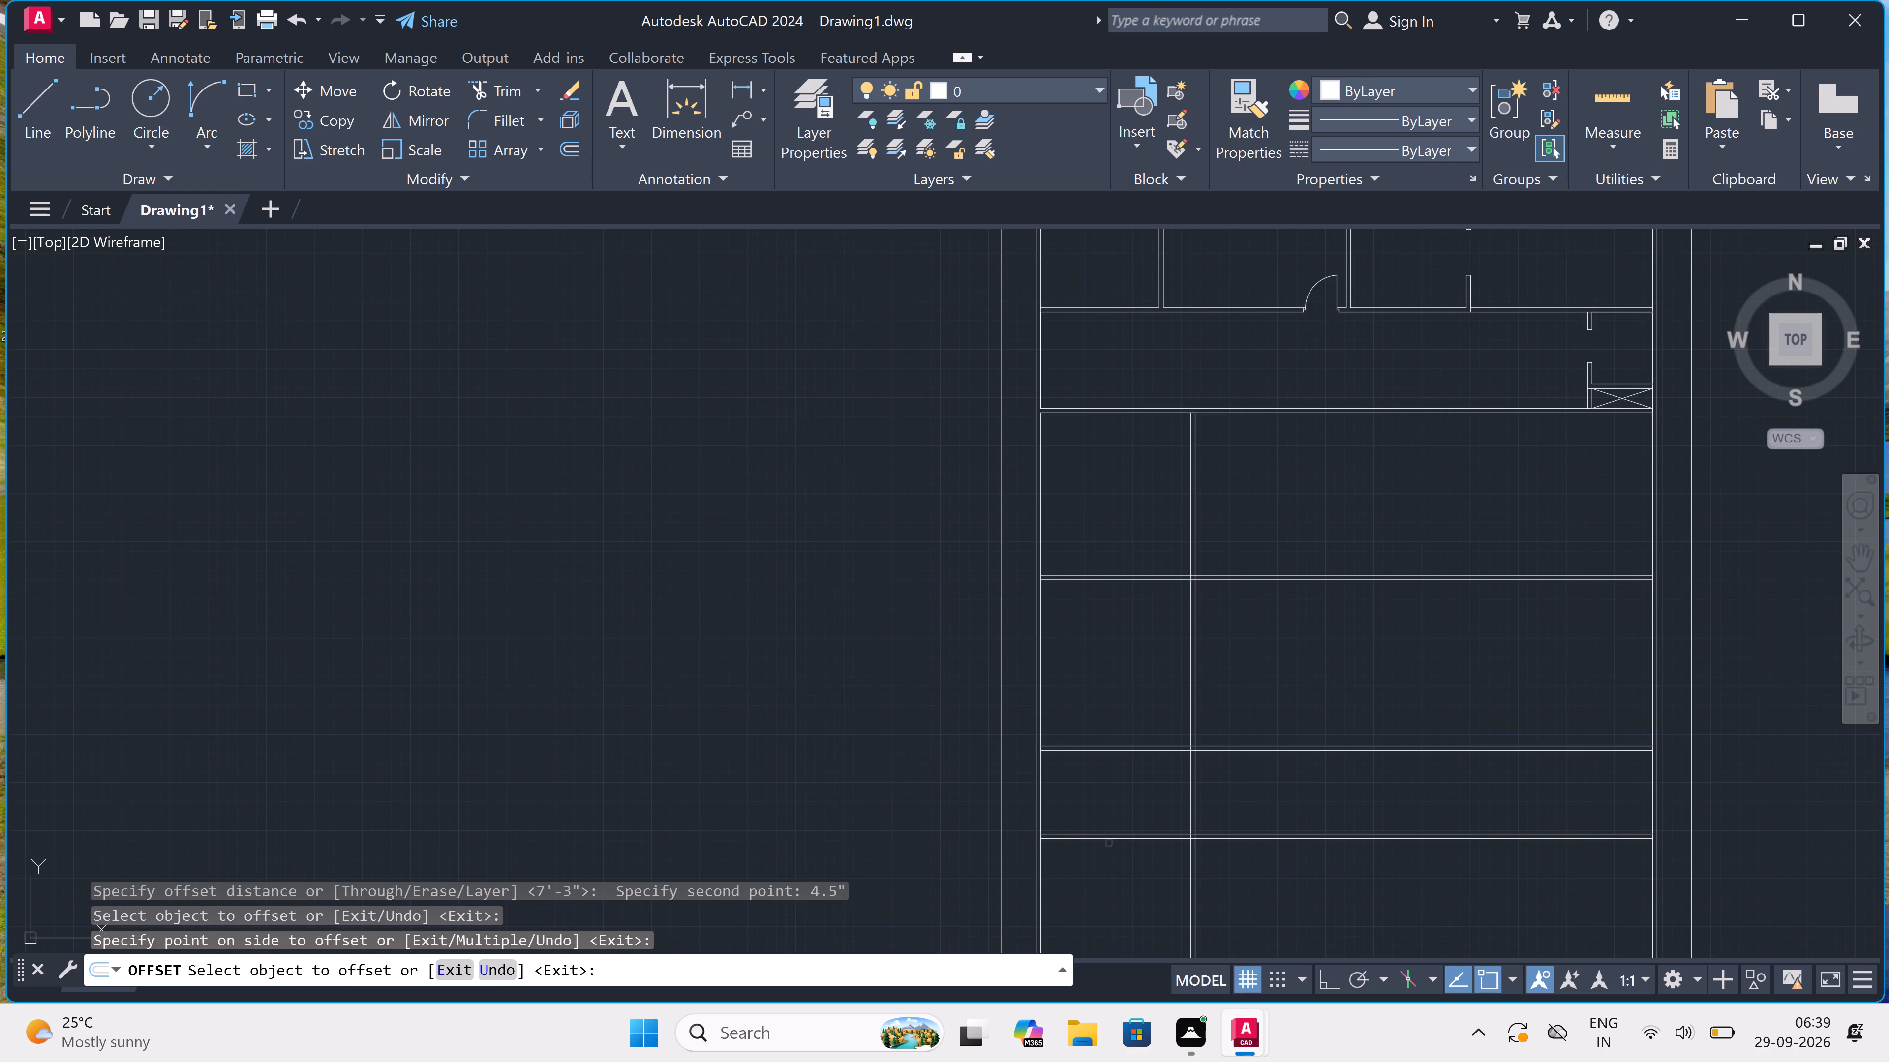
pyautogui.scroll(1, 1109, 843)
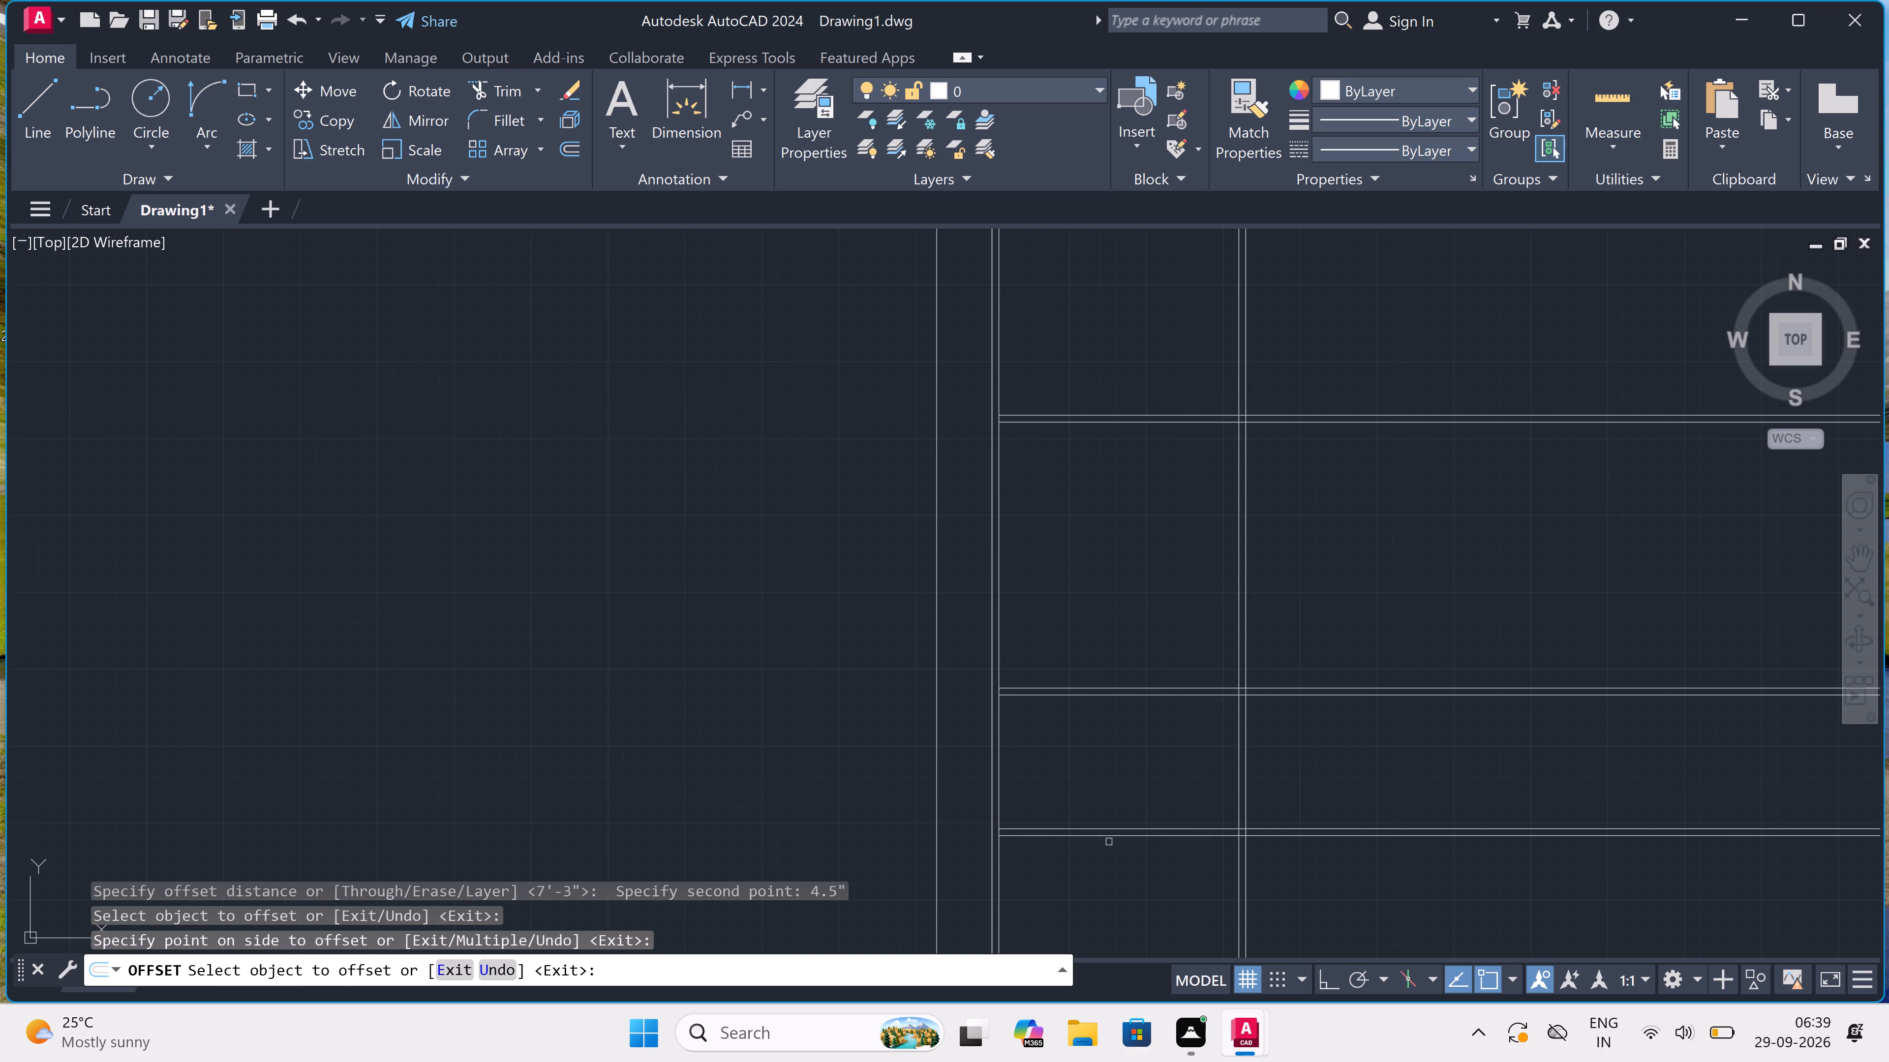
pyautogui.press('Escape')
# Trim the vertical partition out of the two rooms below the upper crossing wall, including its stubs inside the horizontal wall between them.
pyautogui.scroll(-1, 1128, 684)
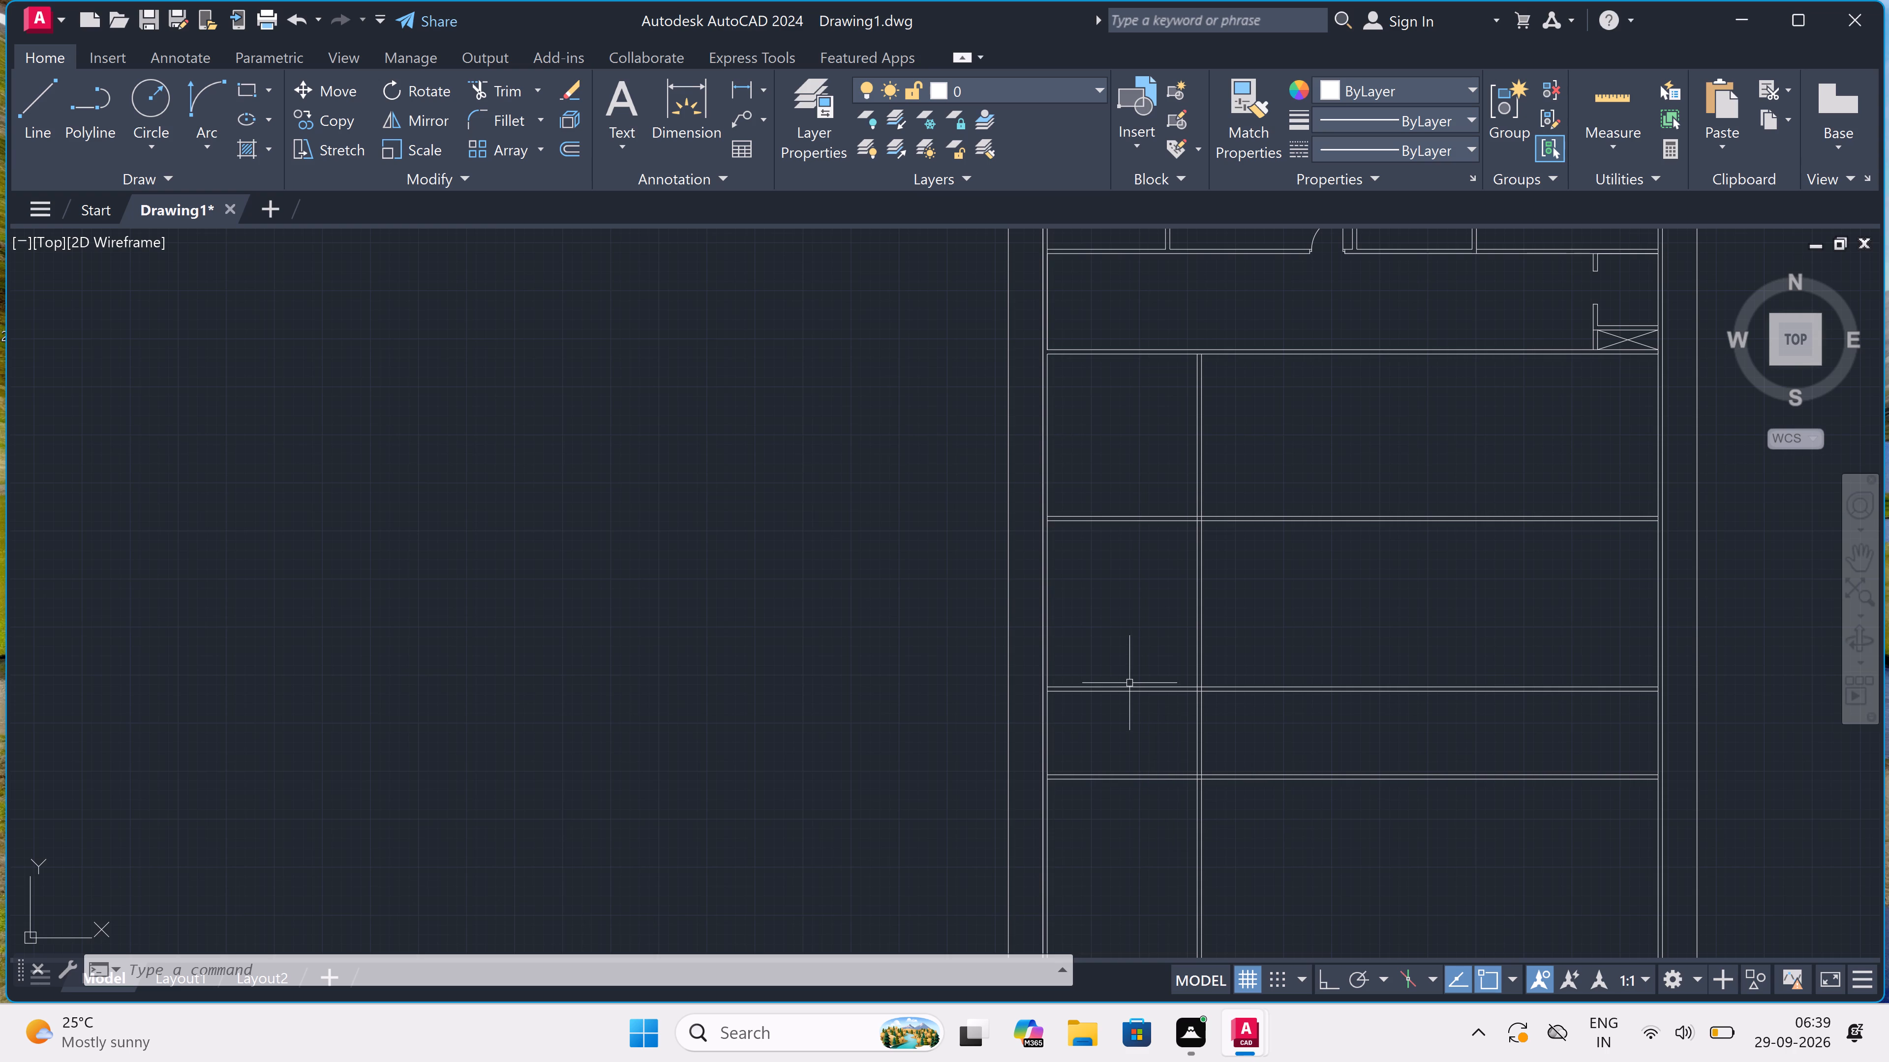
pyautogui.scroll(-1, 1128, 684)
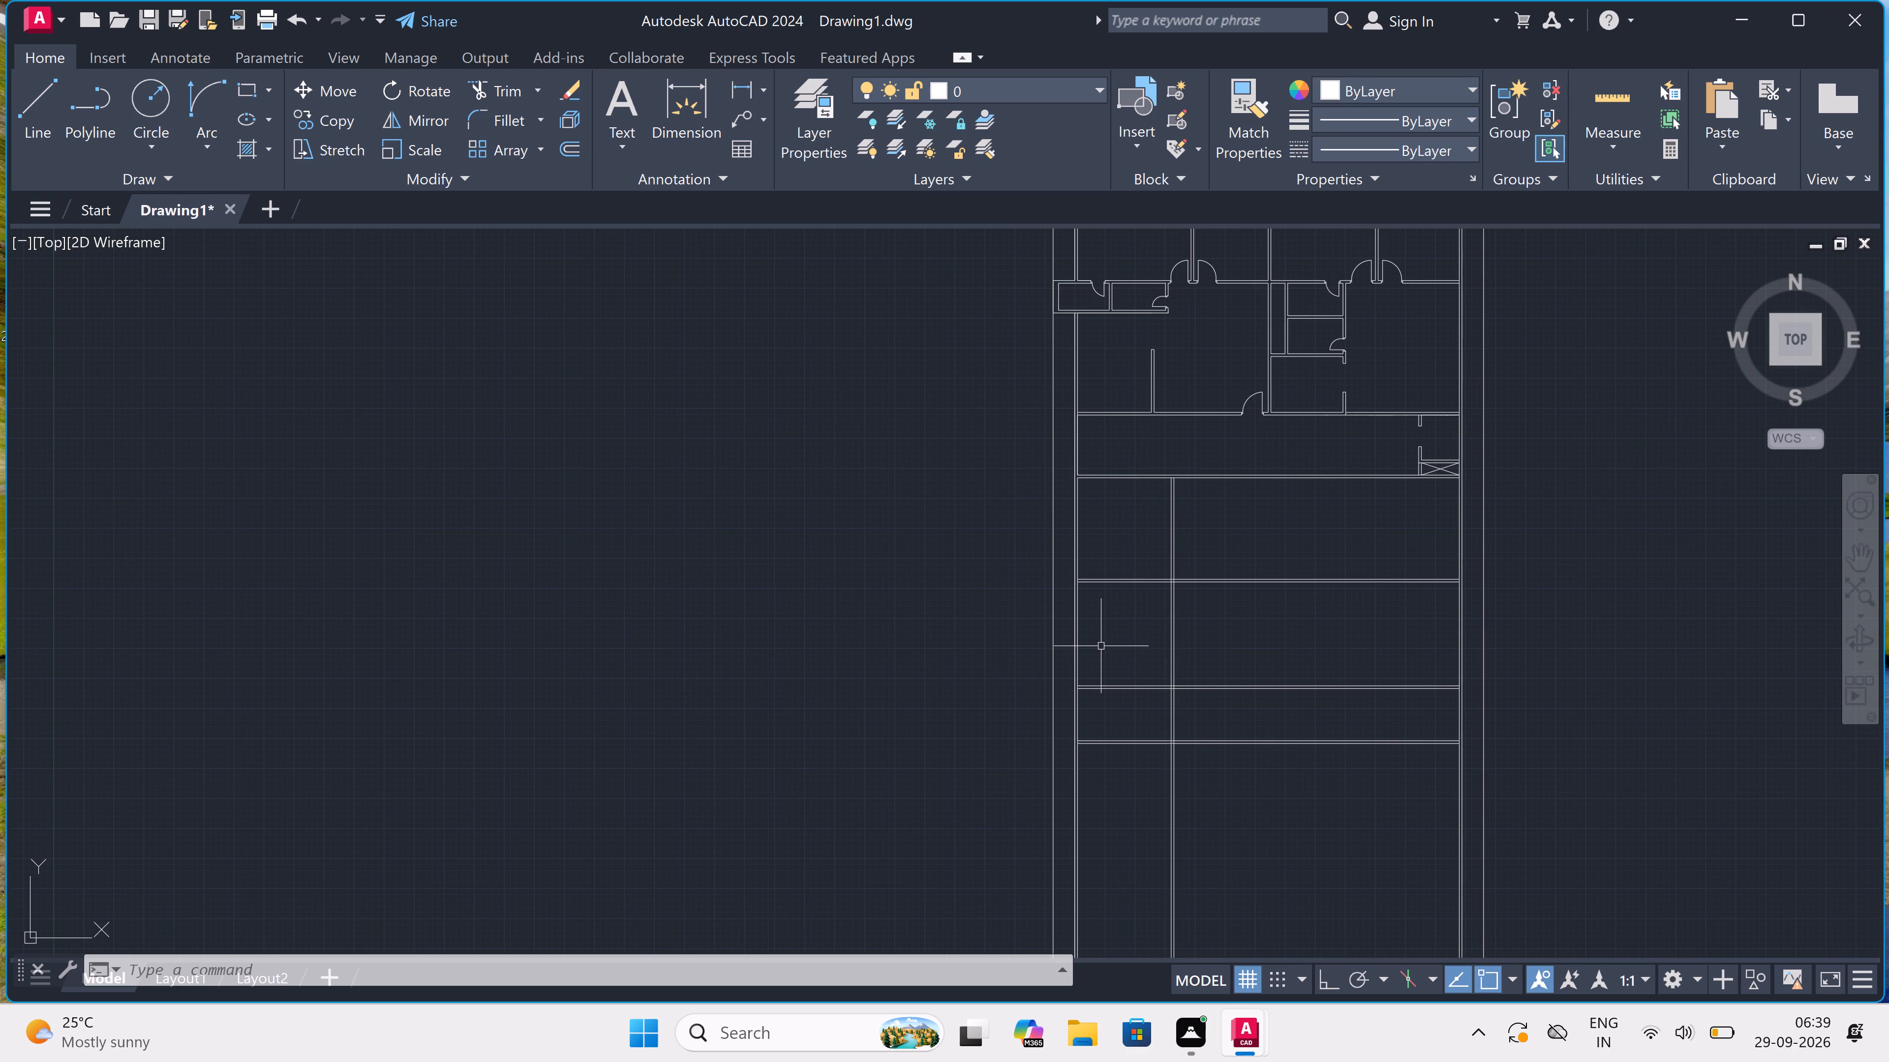
pyautogui.scroll(2, 1120, 627)
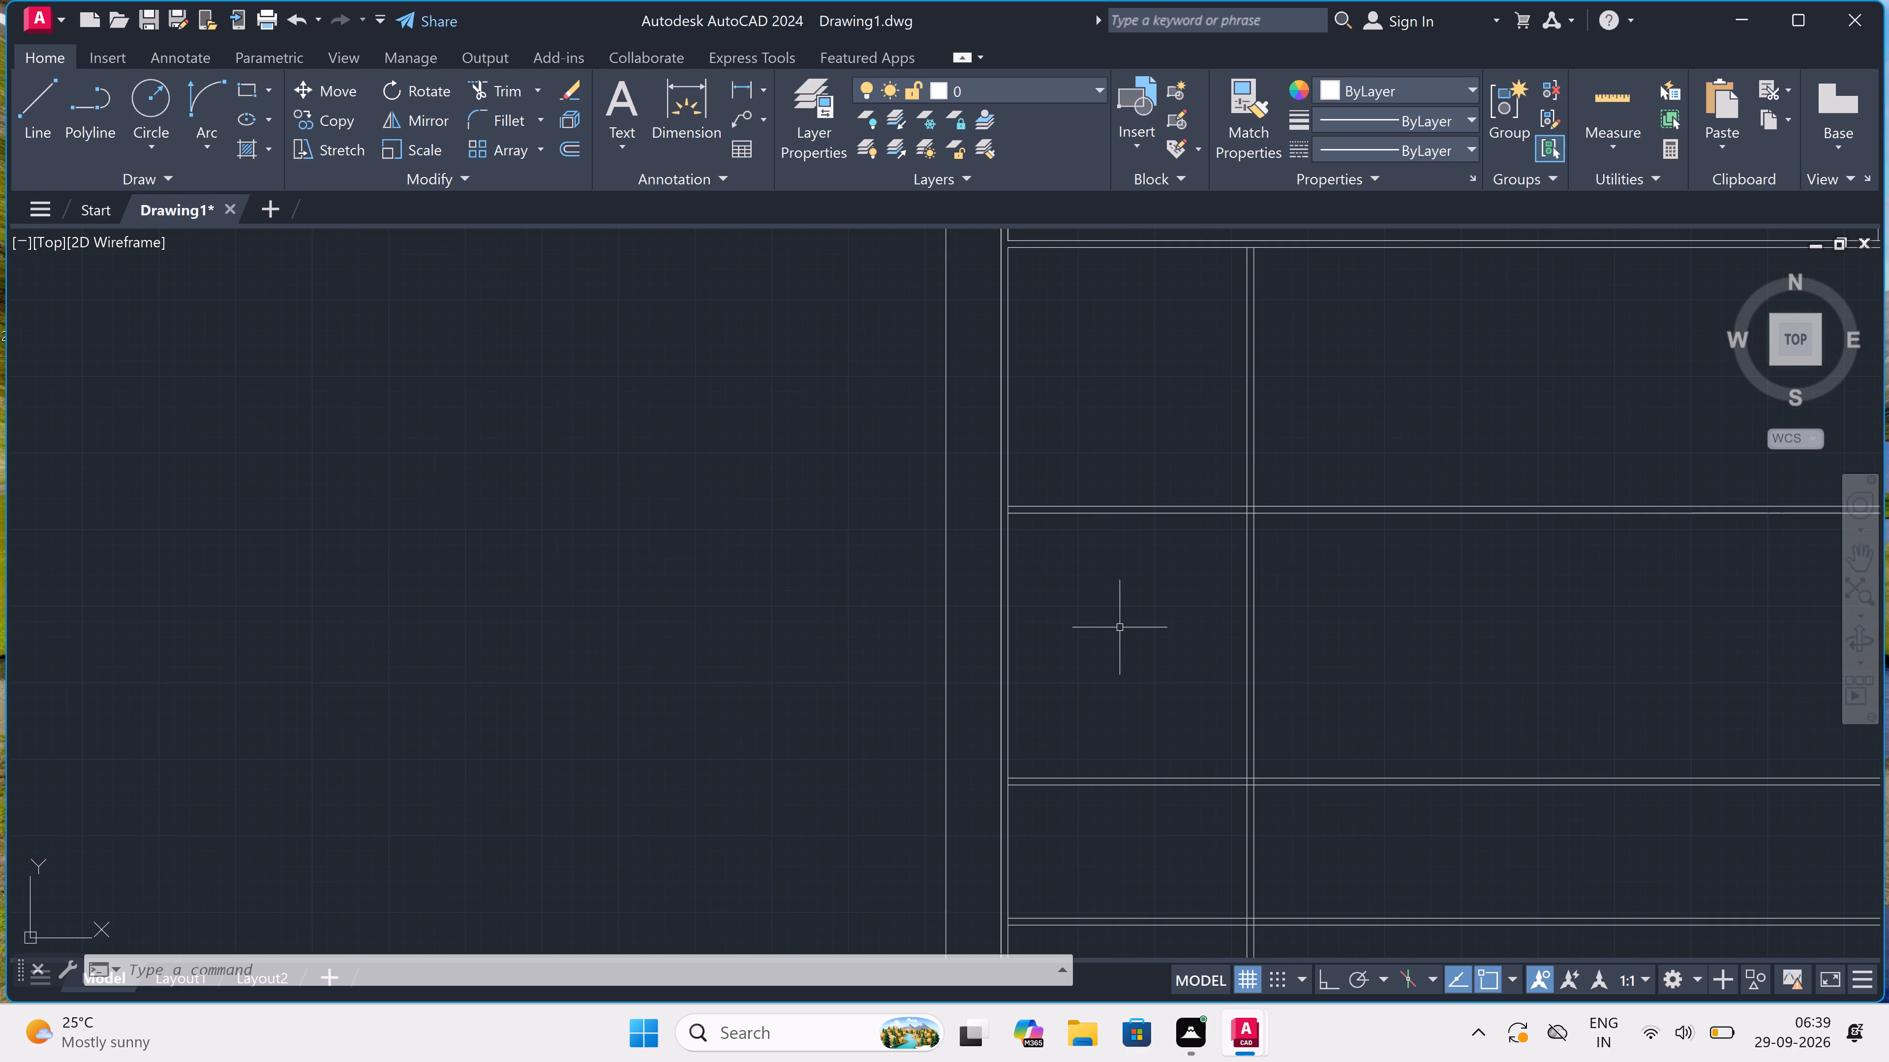
pyautogui.scroll(-1, 1120, 627)
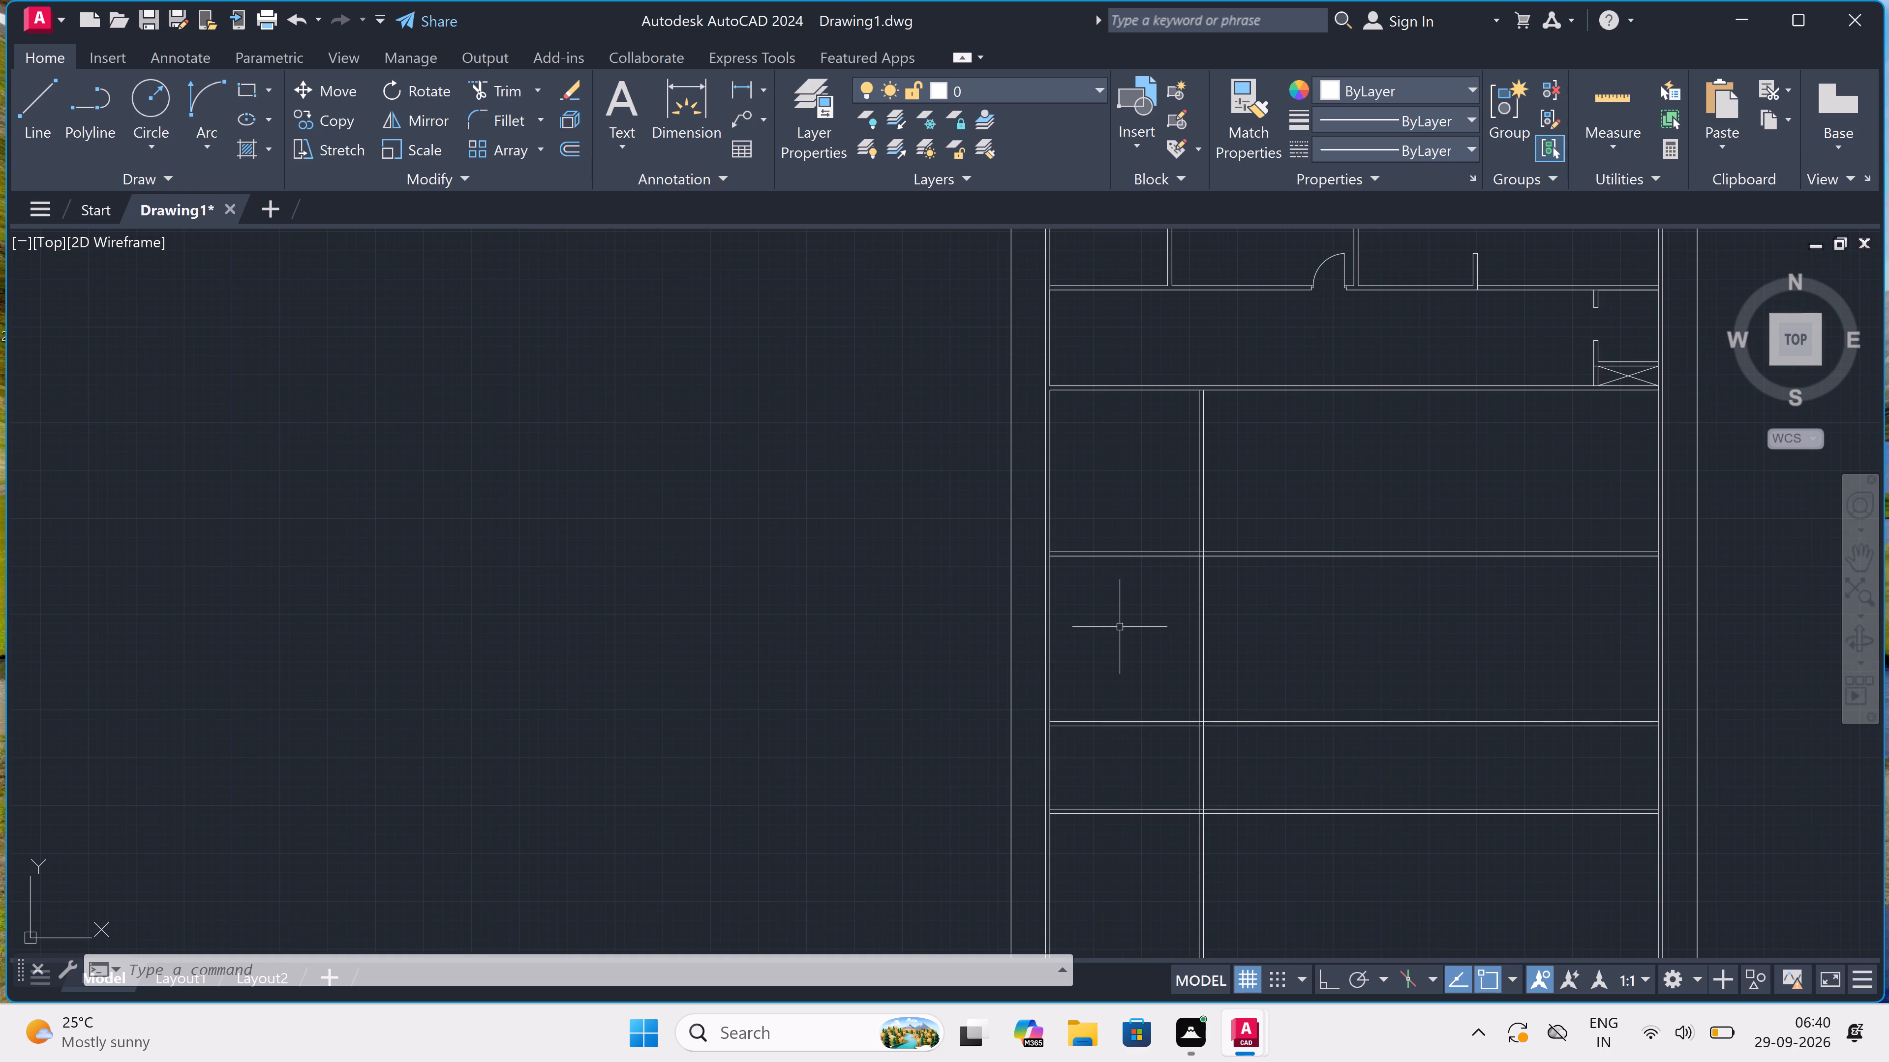
pyautogui.scroll(1, 1120, 627)
pyautogui.scroll(-1, 1120, 627)
pyautogui.write('tr')
pyautogui.press('space')
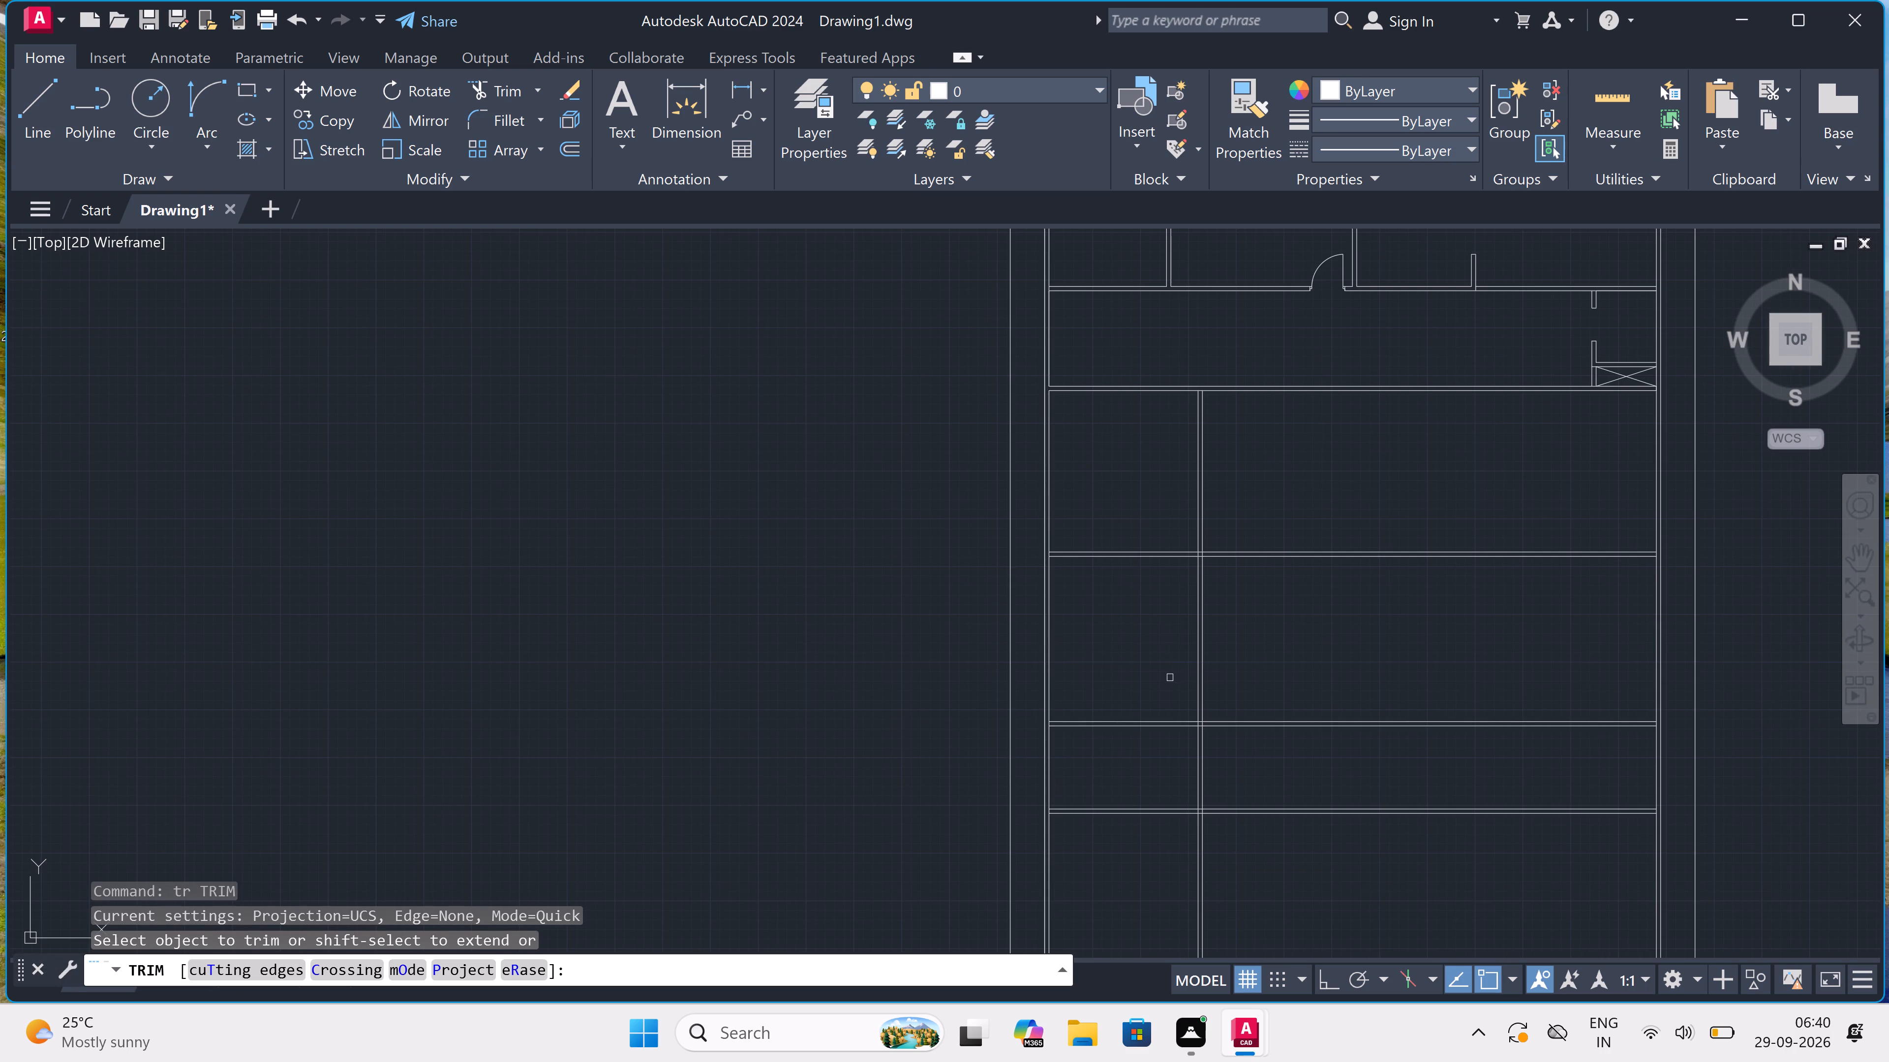
pyautogui.click(1175, 749)
pyautogui.click(1231, 757)
pyautogui.click(1174, 638)
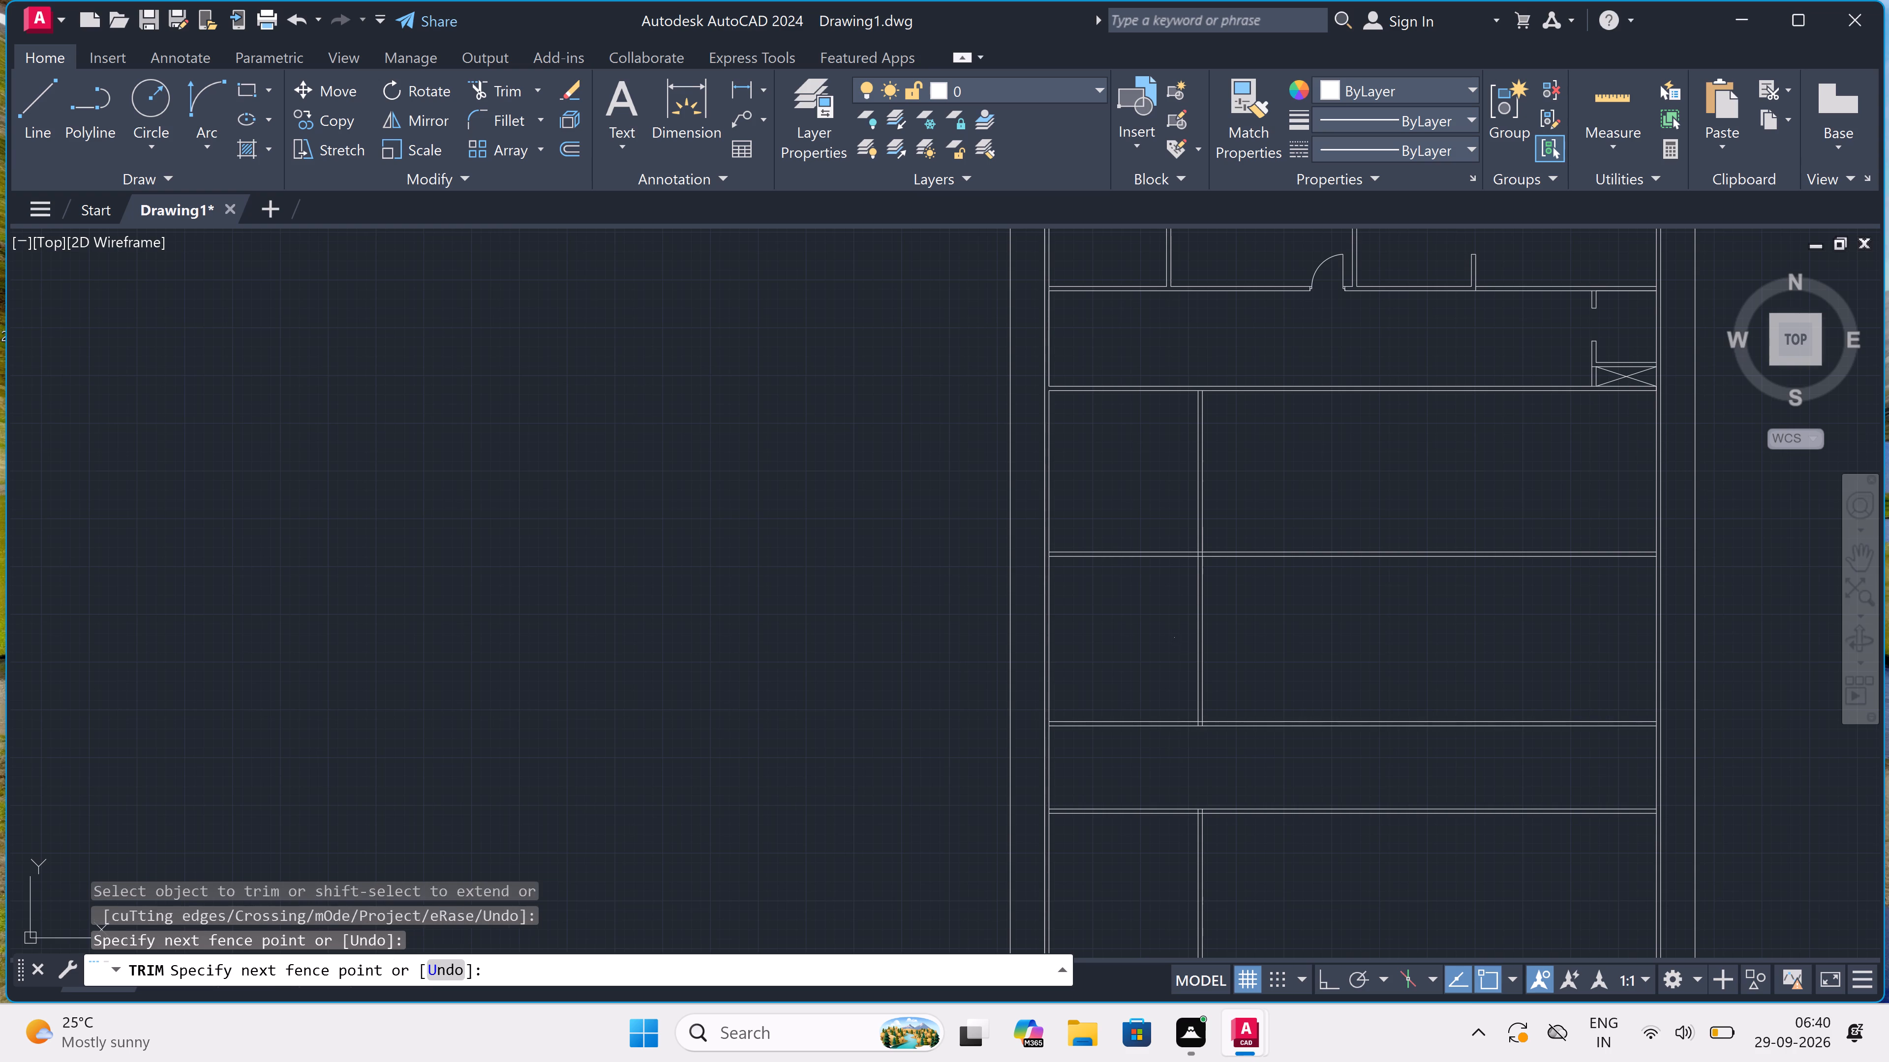
pyautogui.click(1265, 637)
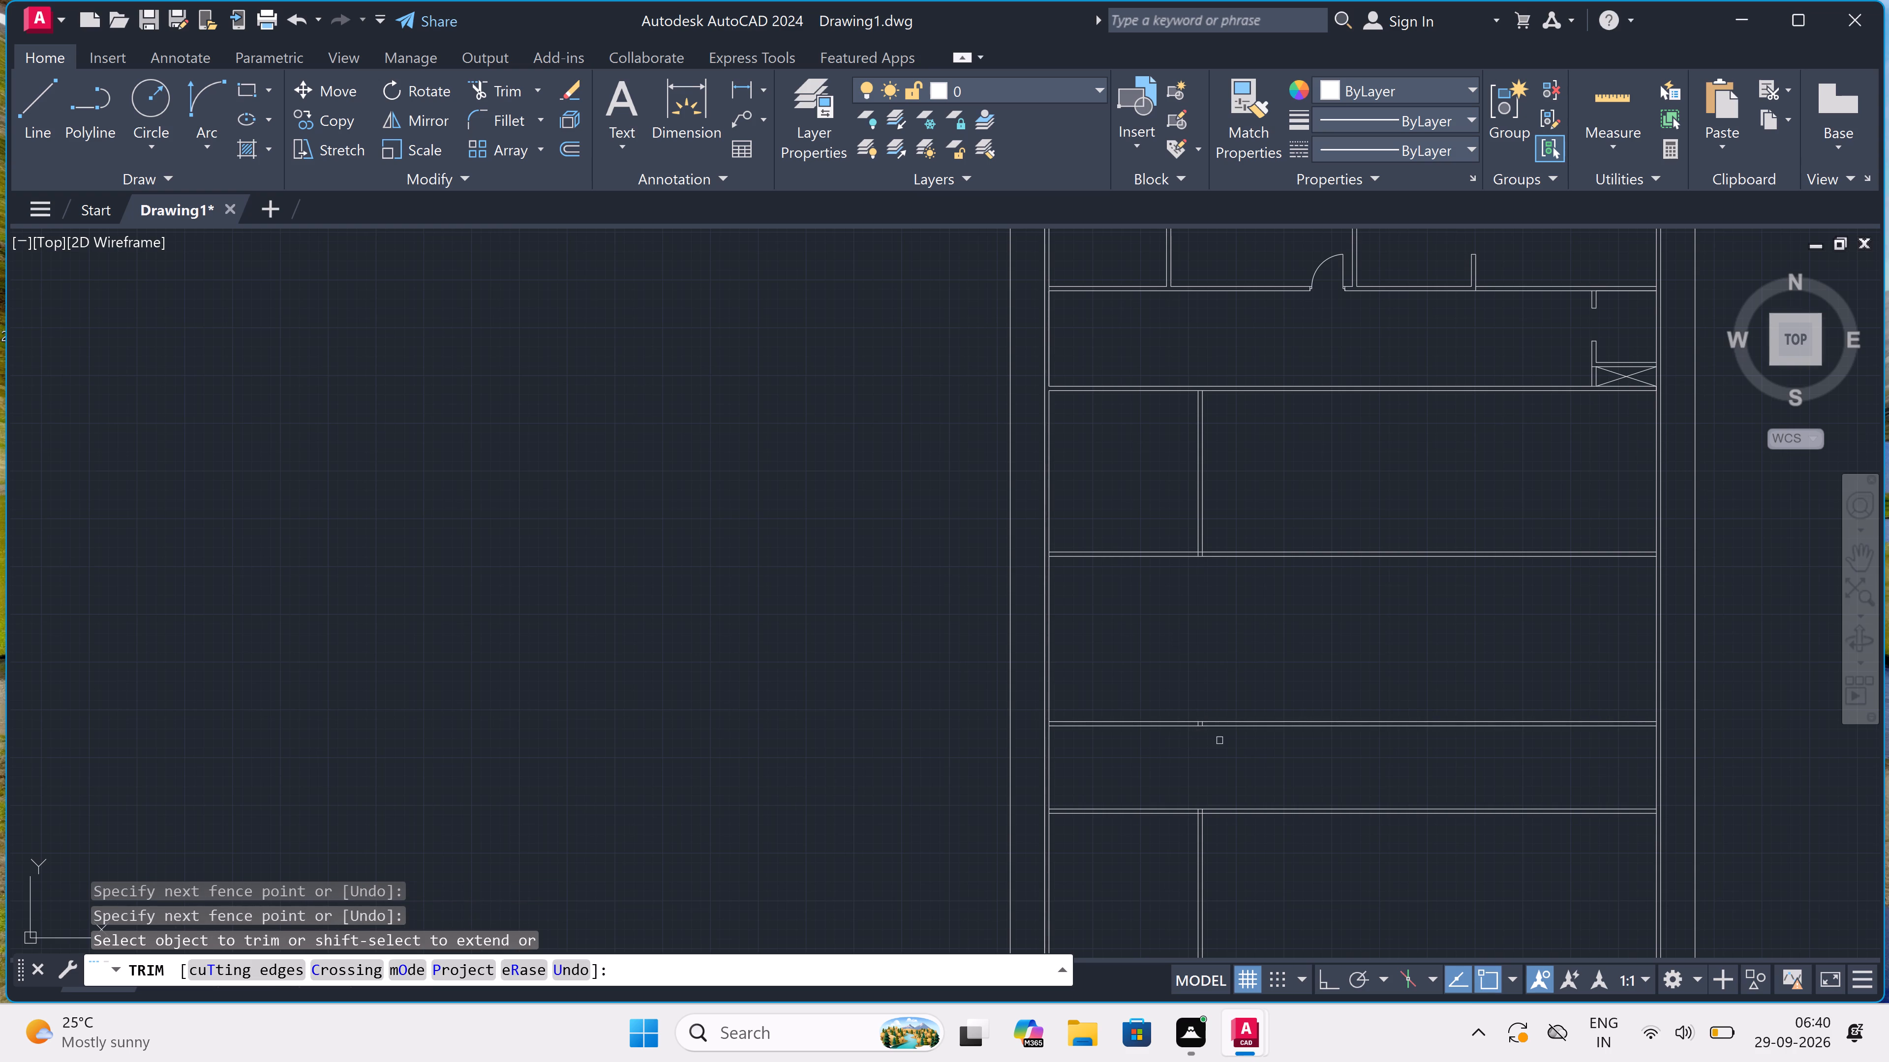
pyautogui.scroll(5, 1202, 717)
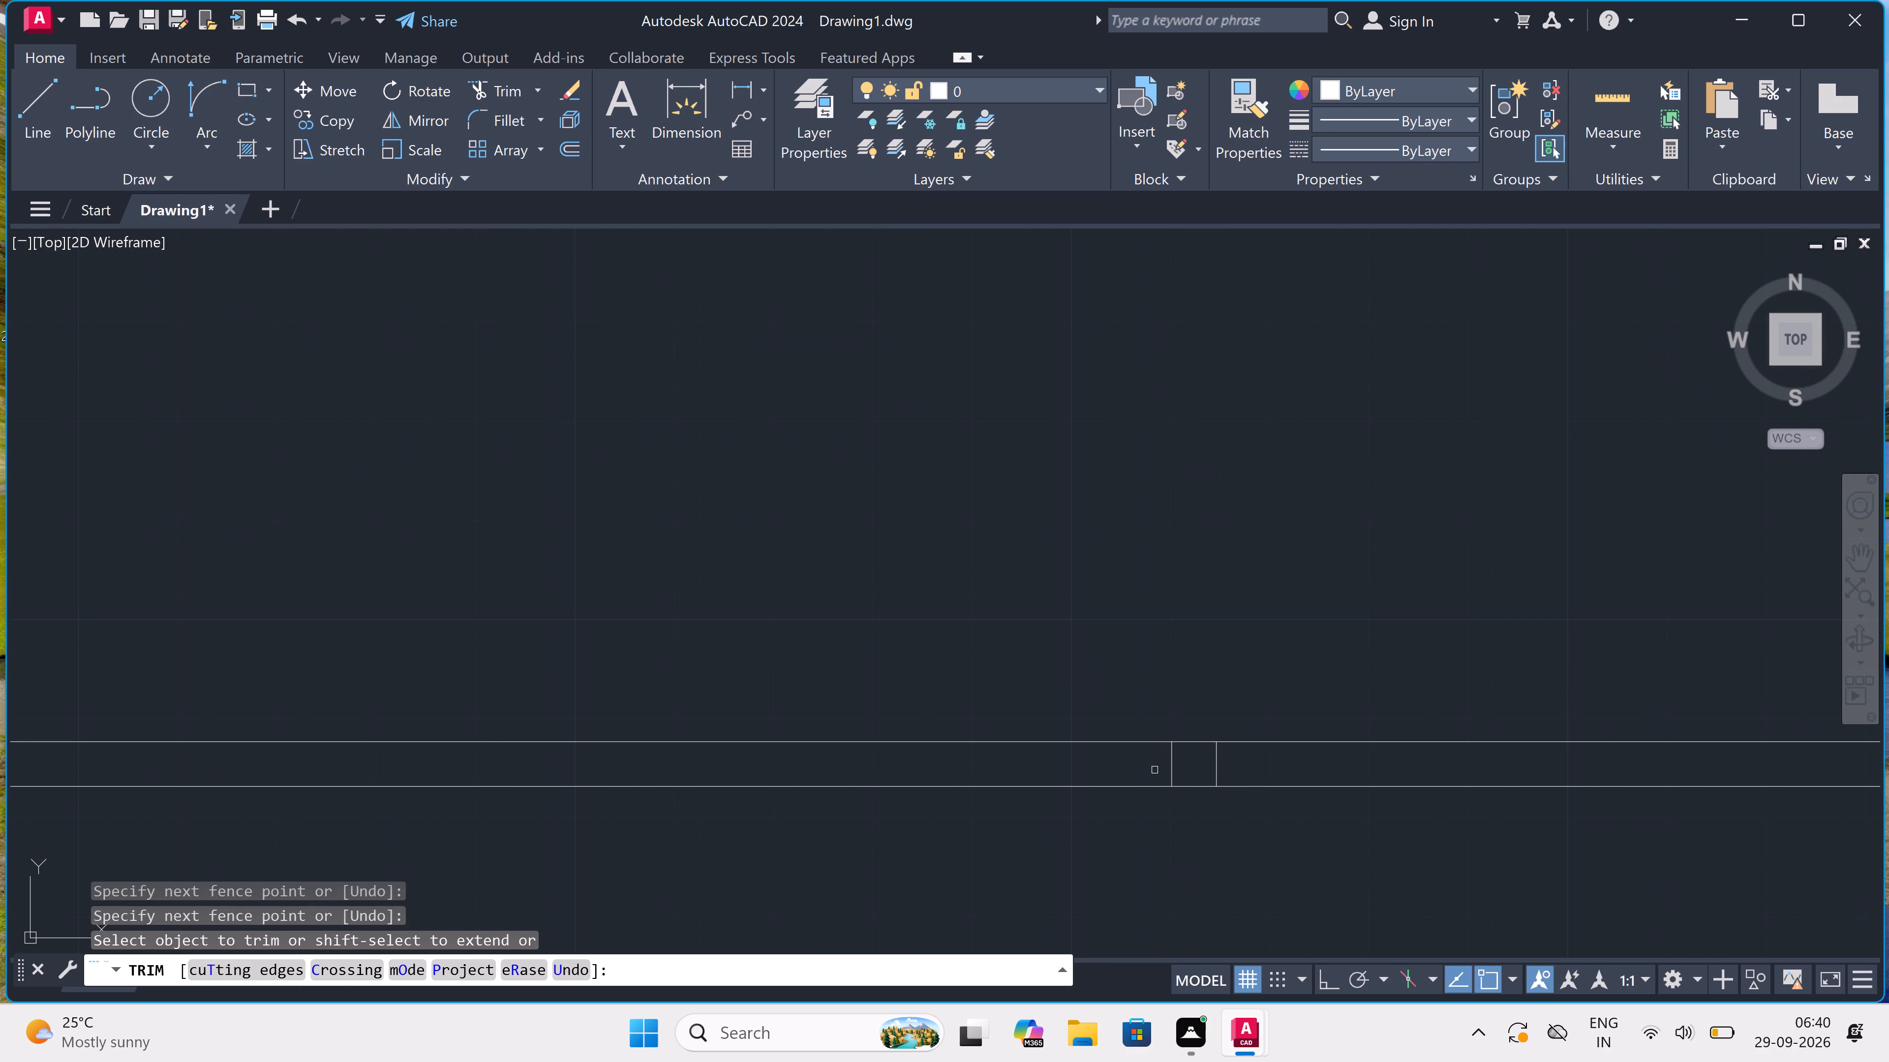
pyautogui.click(1154, 766)
pyautogui.click(1296, 758)
# Trim the west wall's inner face where the upper two of the three new horizontal walls meet it.
pyautogui.scroll(-4, 1290, 763)
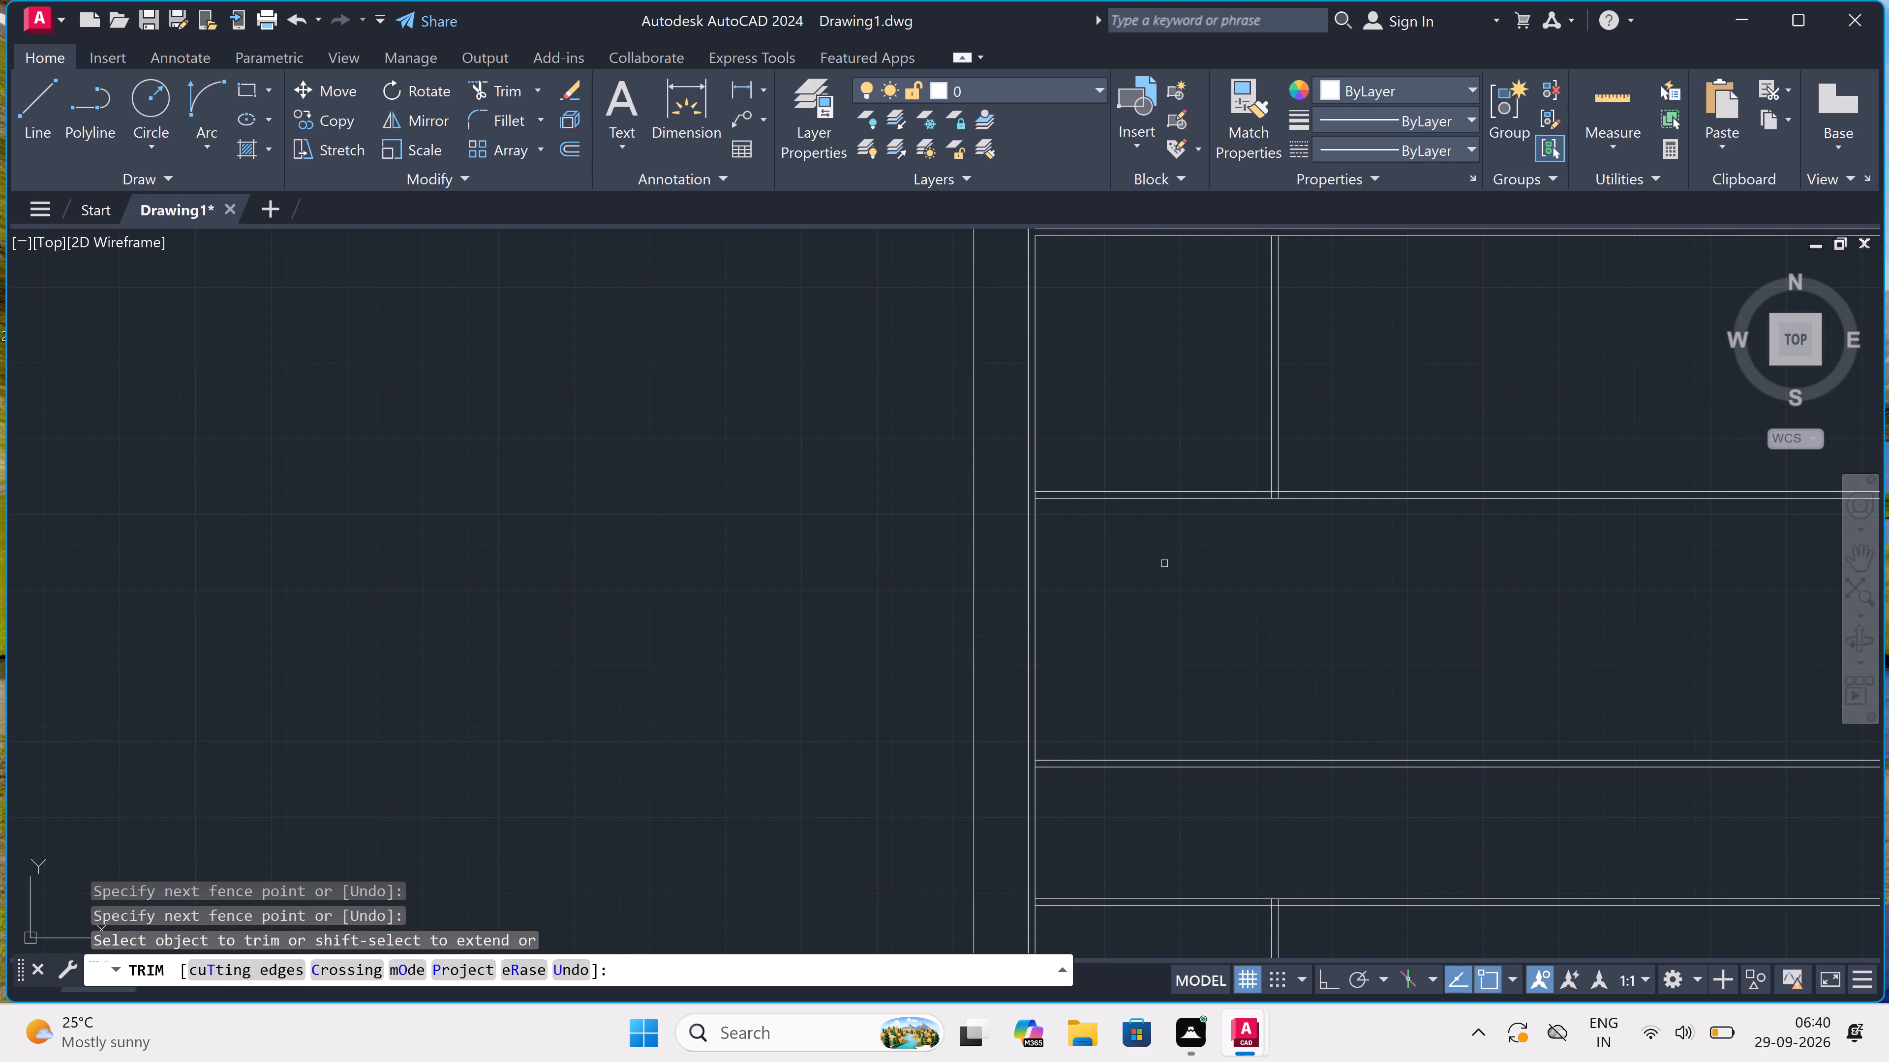
pyautogui.scroll(3, 1046, 491)
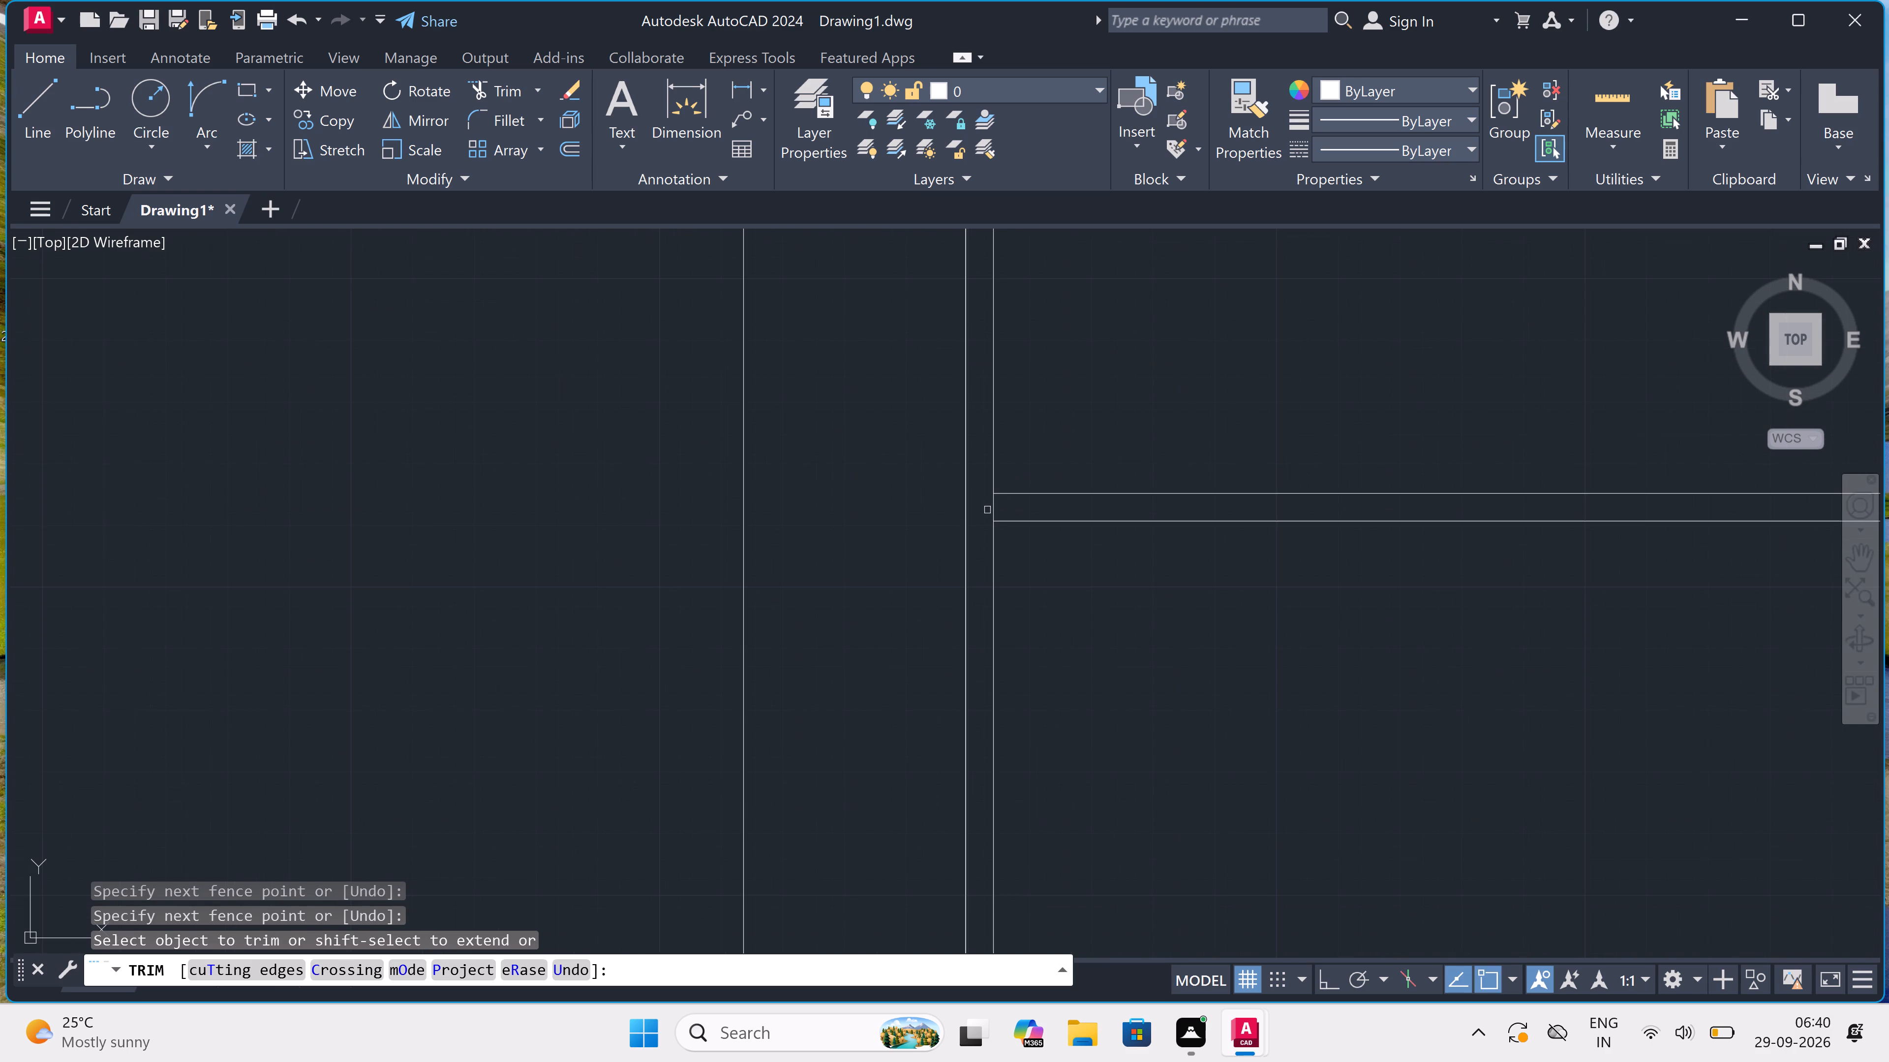
pyautogui.click(994, 502)
pyautogui.scroll(-4, 994, 502)
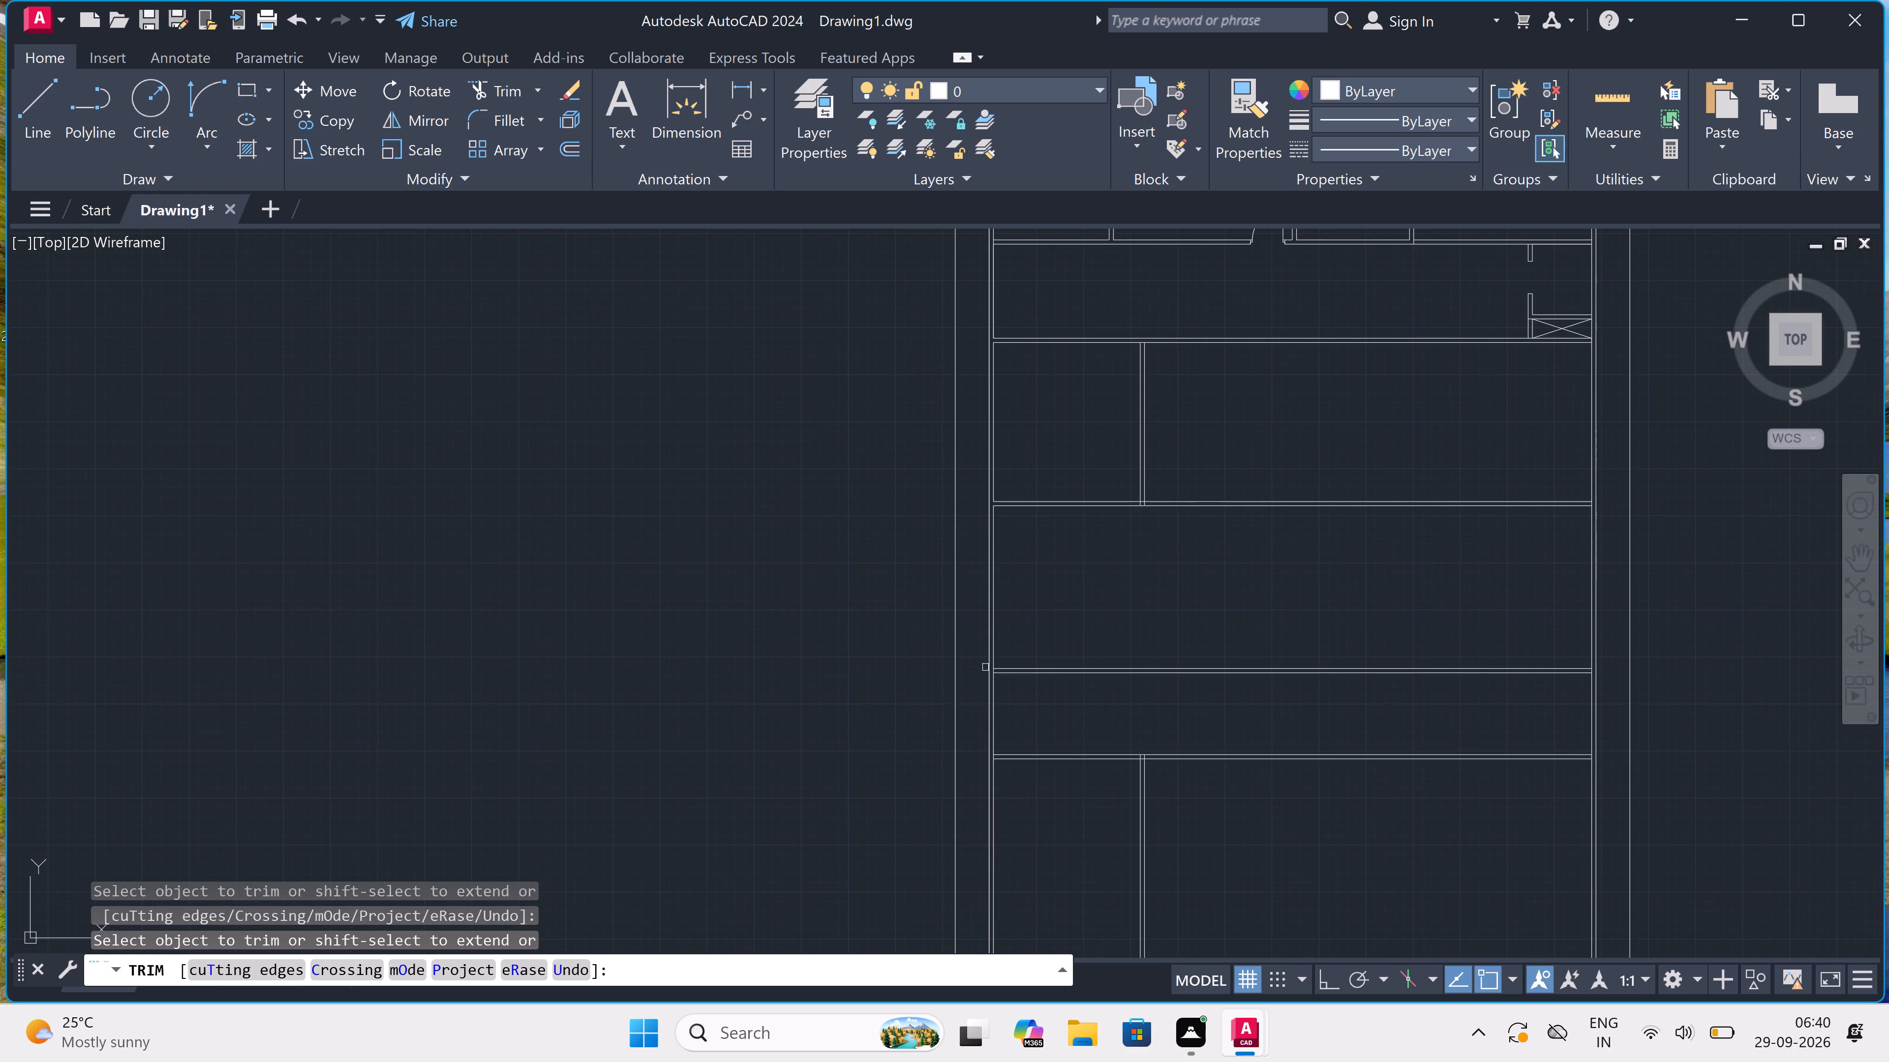
pyautogui.scroll(3, 1002, 667)
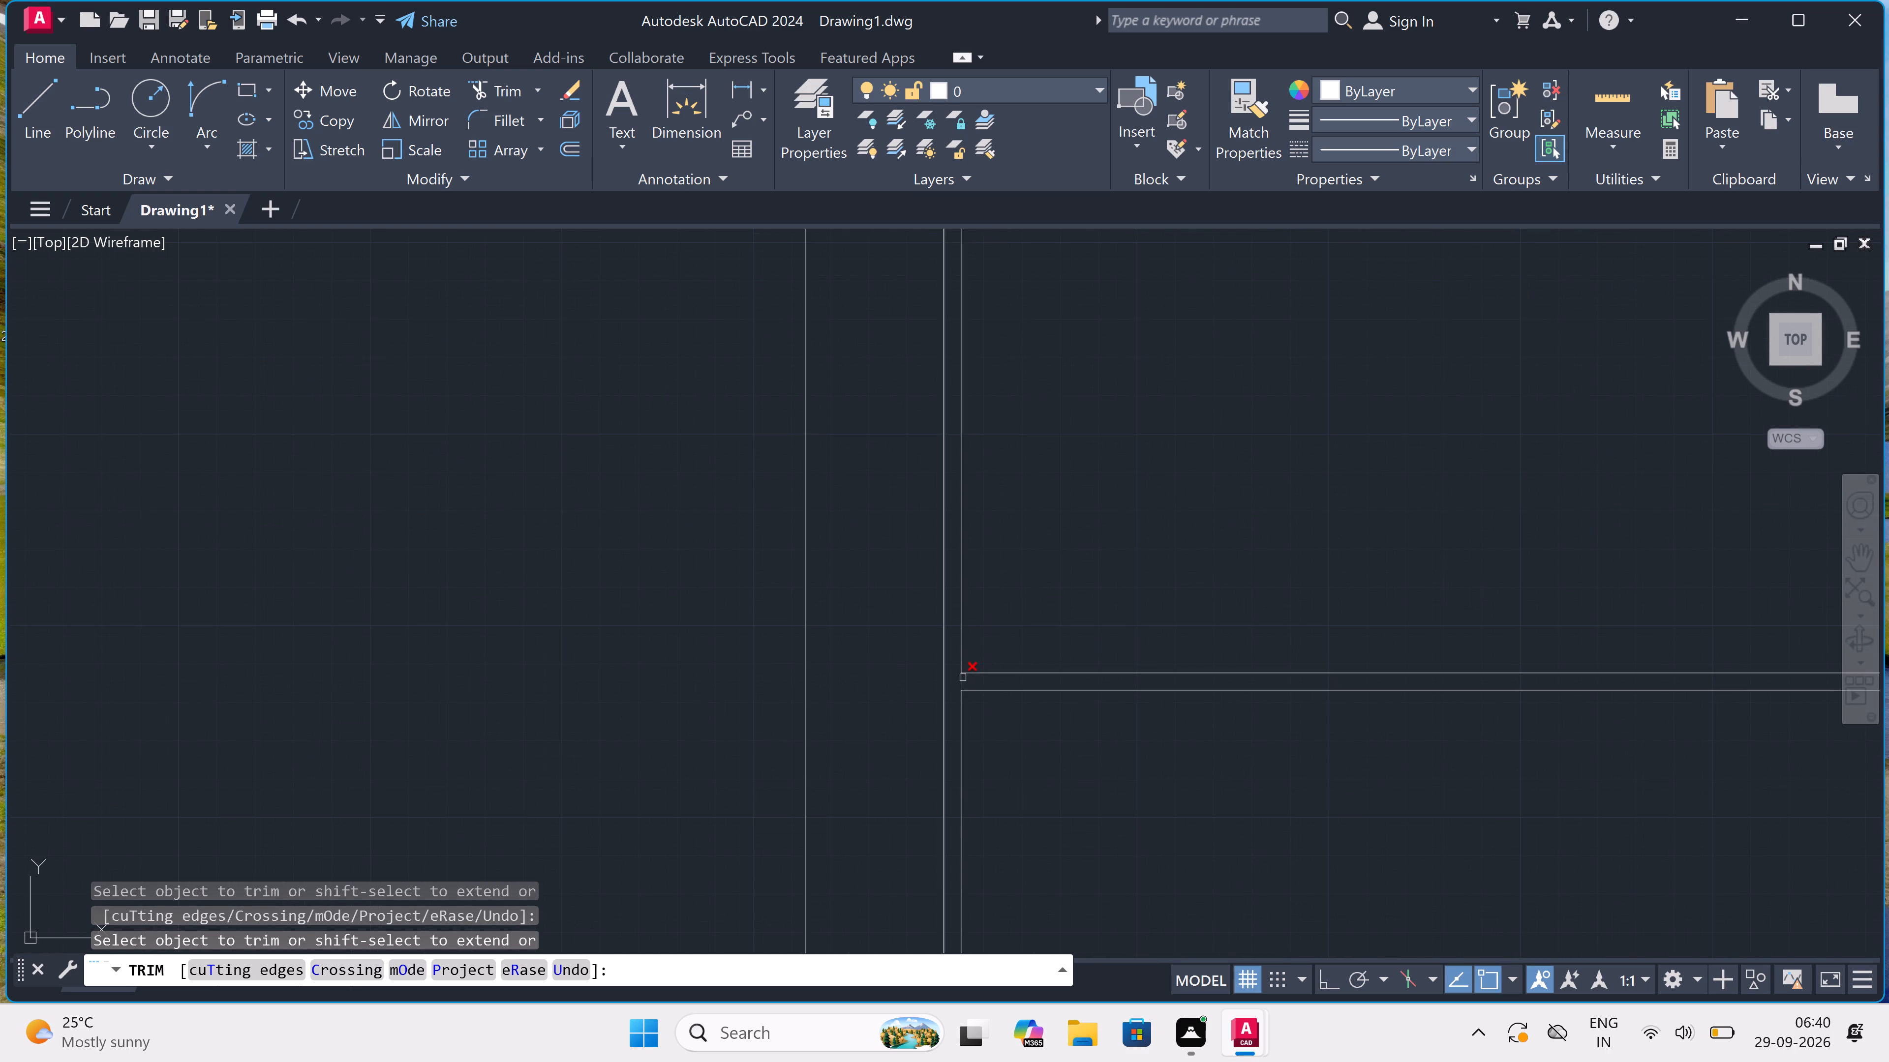
pyautogui.scroll(2, 958, 683)
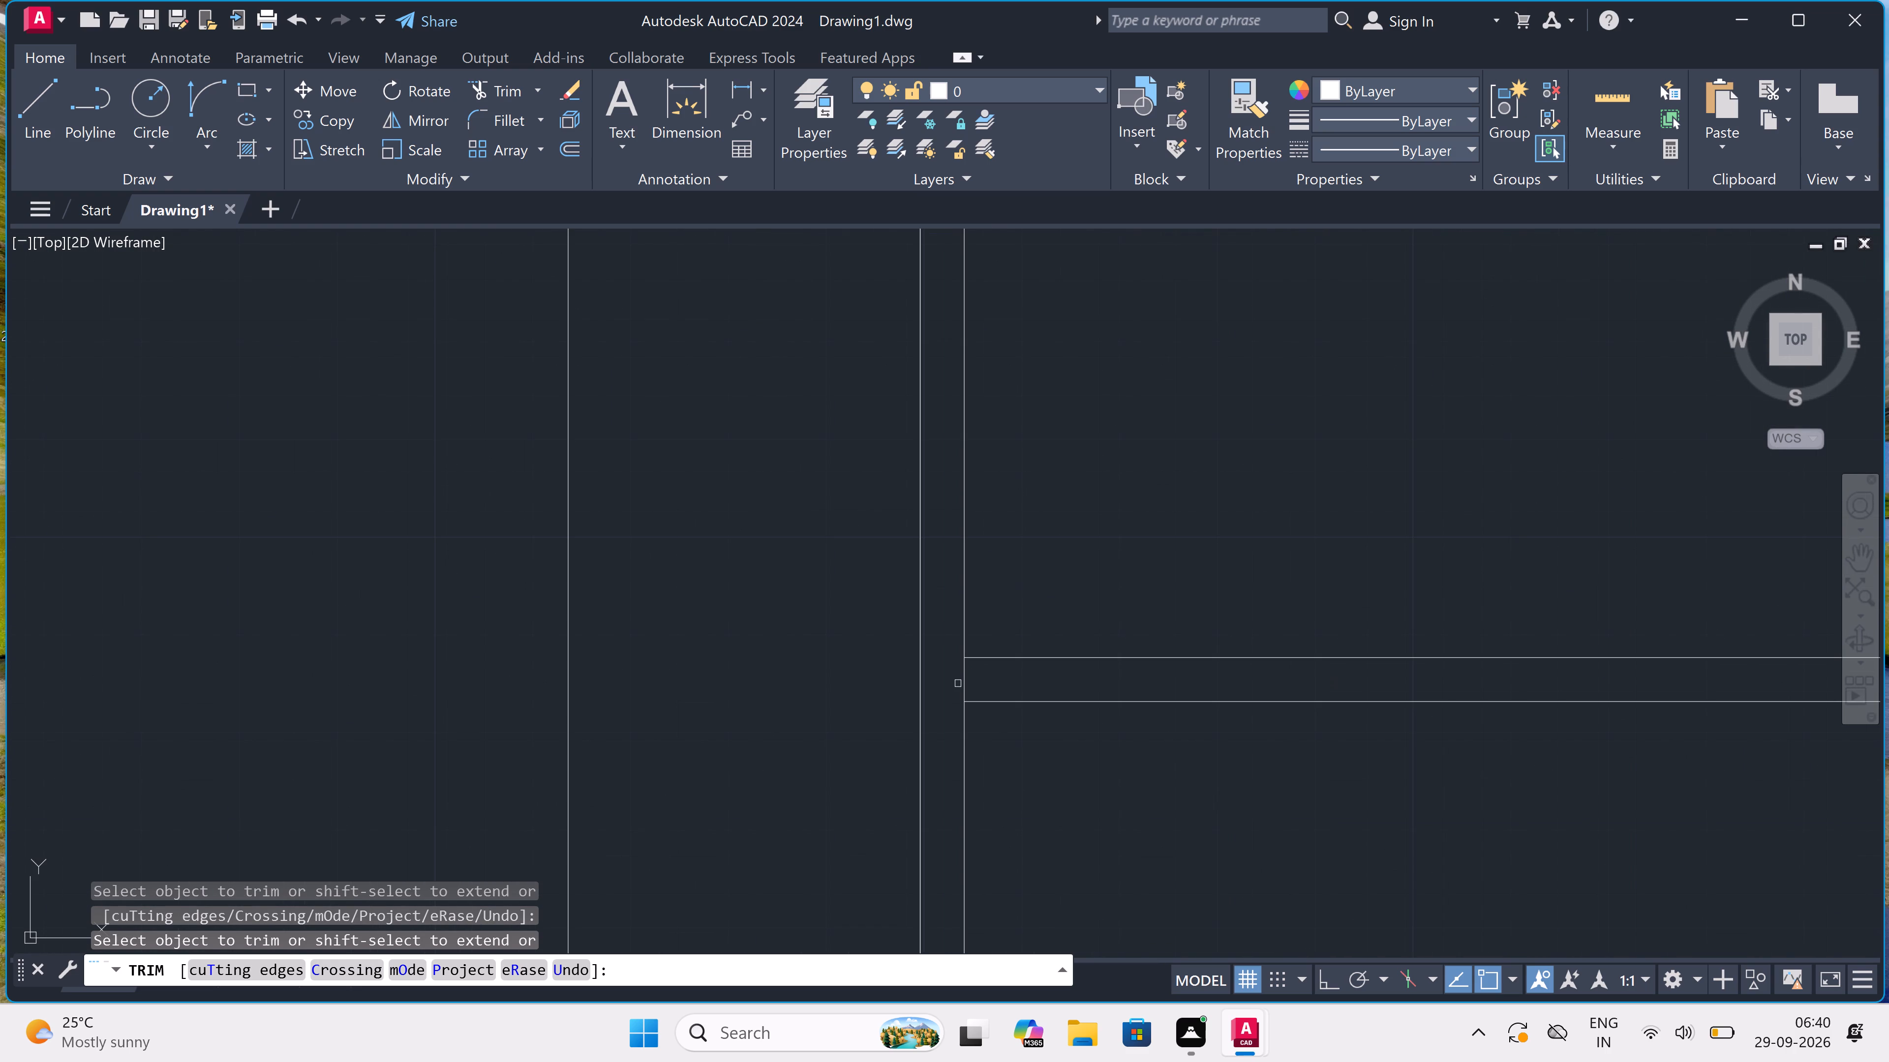
pyautogui.click(964, 679)
pyautogui.scroll(-5, 1025, 628)
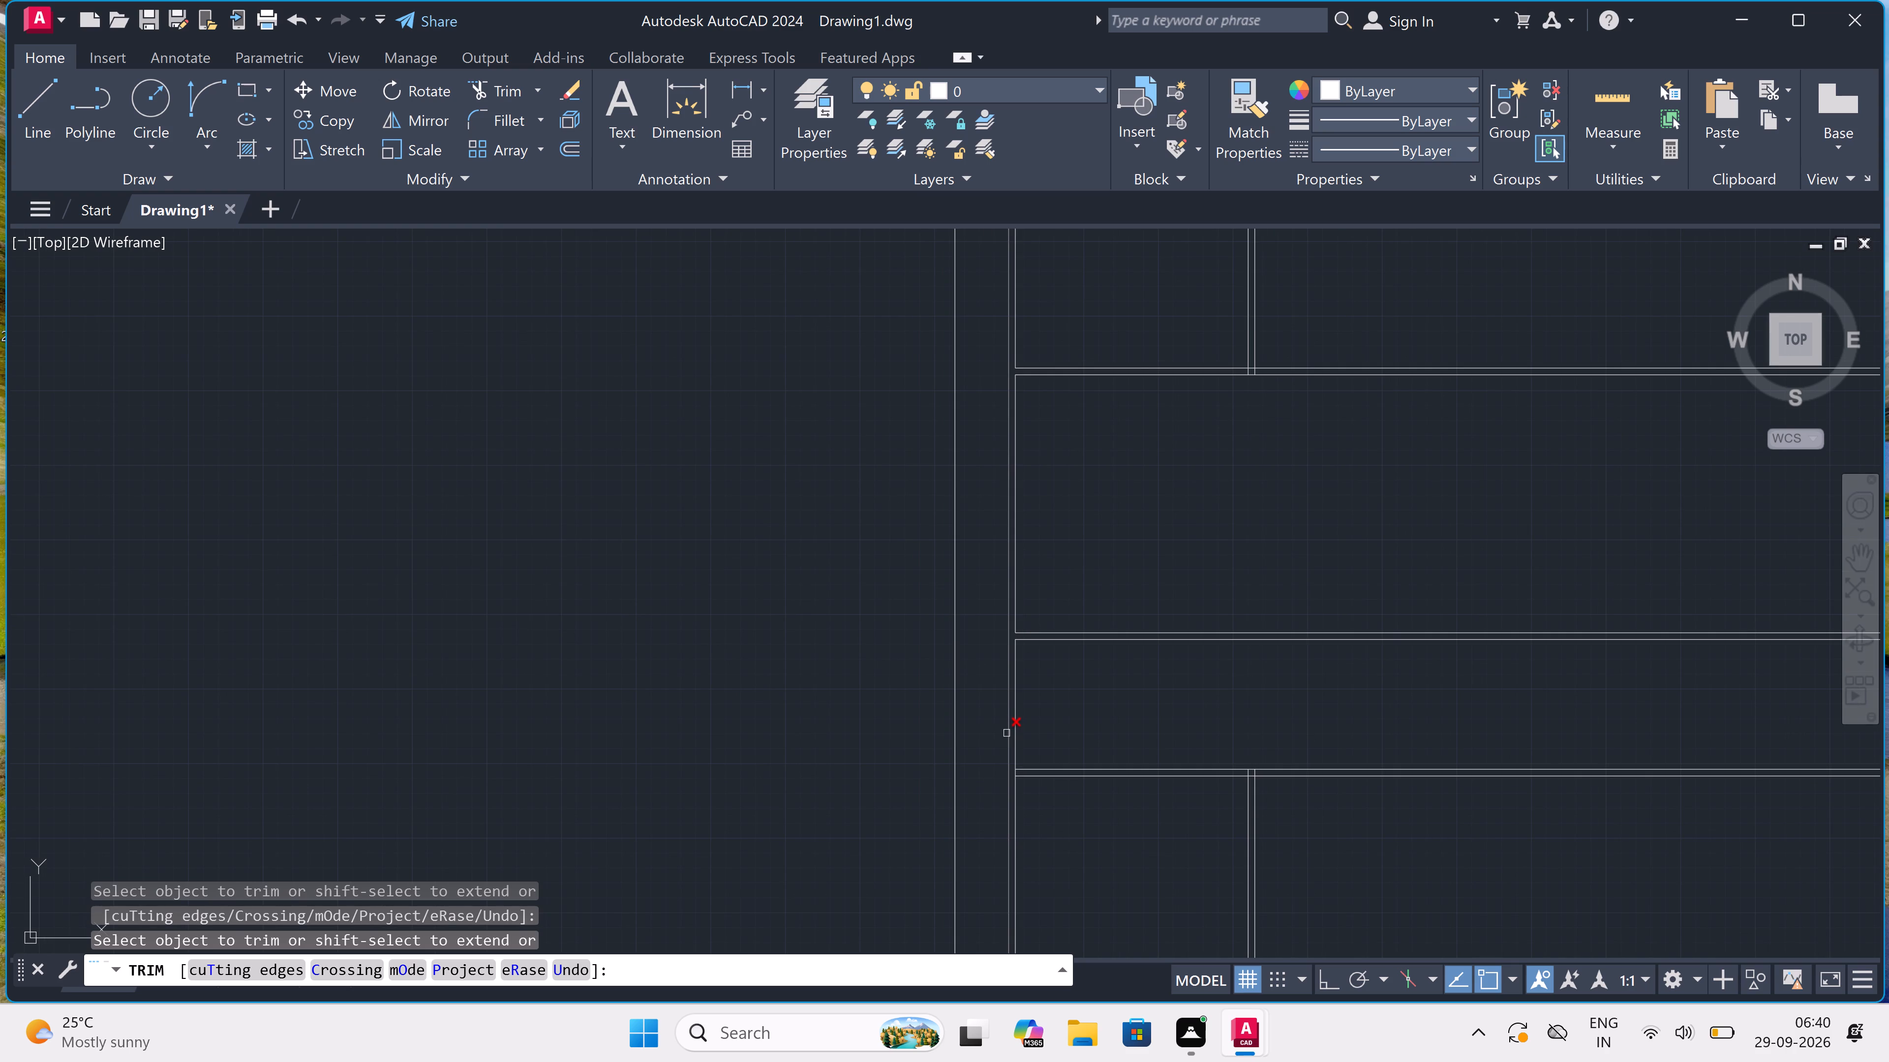
pyautogui.scroll(-2, 1012, 715)
pyautogui.scroll(2, 1050, 616)
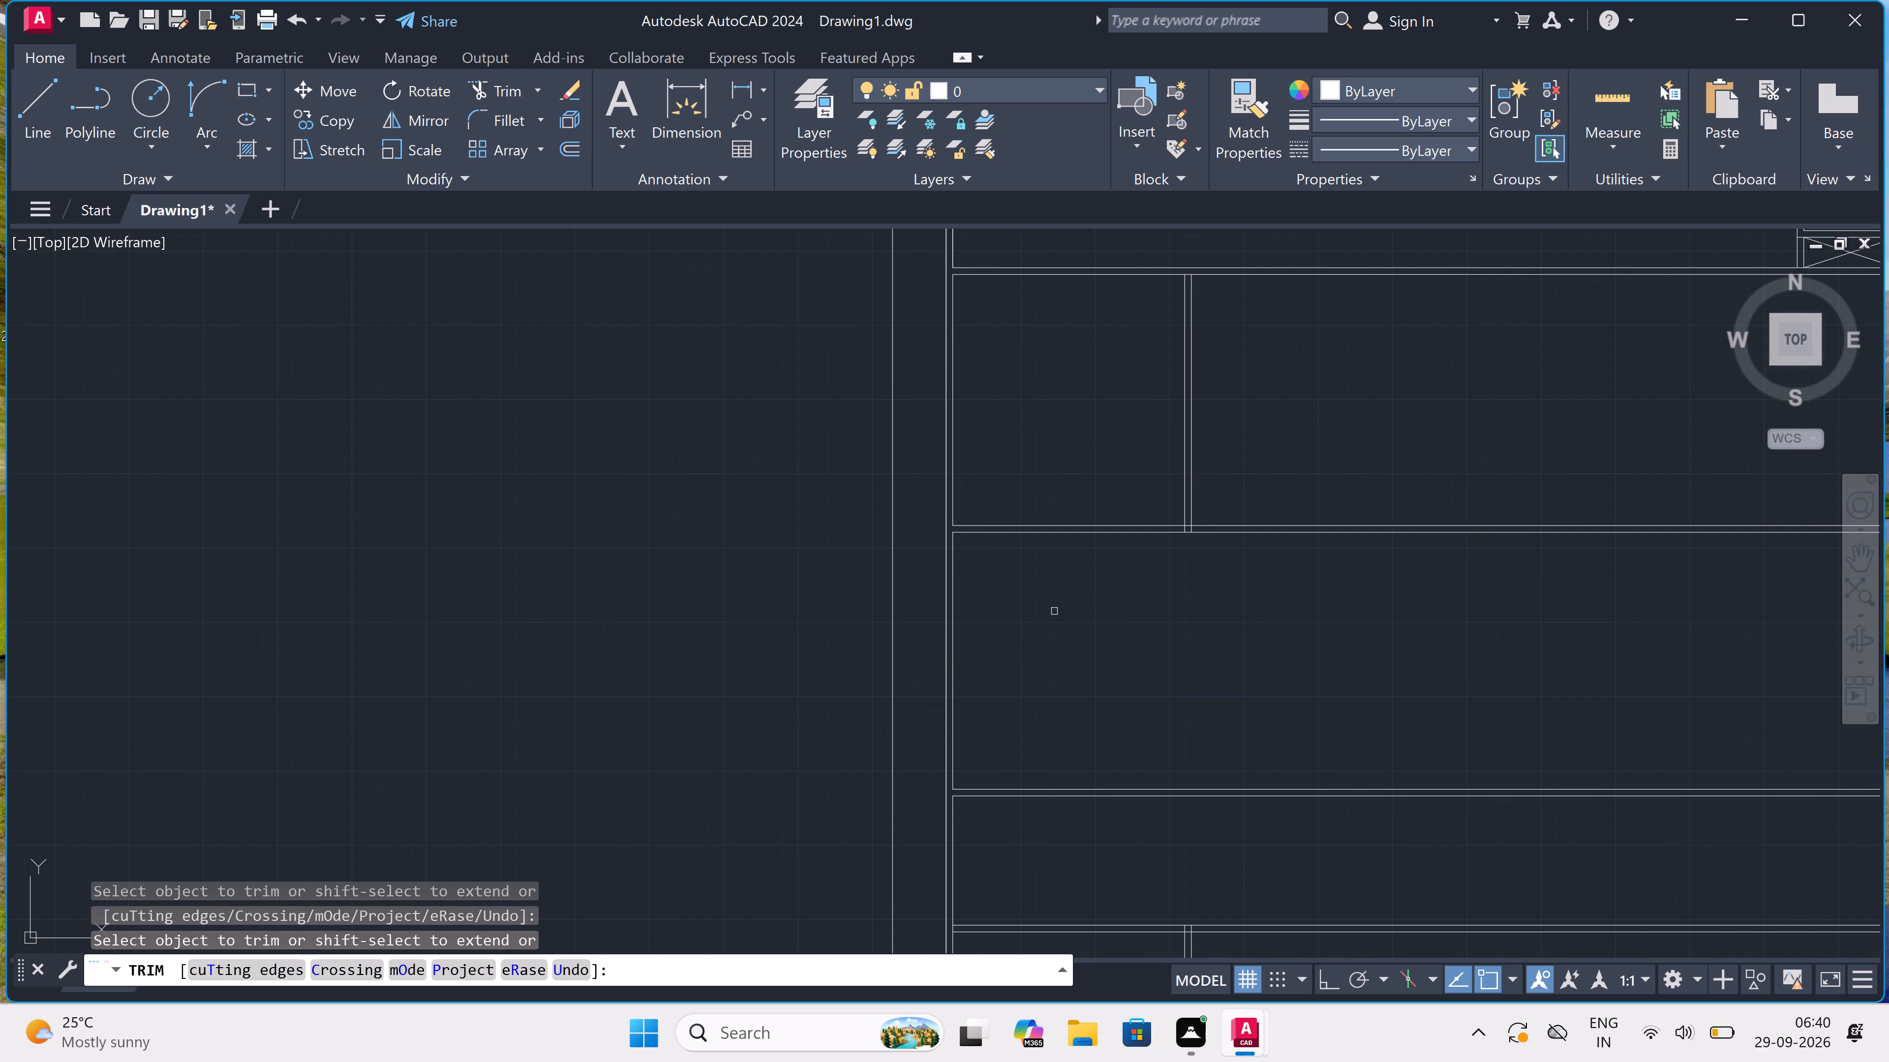
pyautogui.press('Escape')
# Offset the west wall's inner face 10'3" eastward in the narrow room between the lower two horizontal walls.
pyautogui.write('o')
pyautogui.press('space')
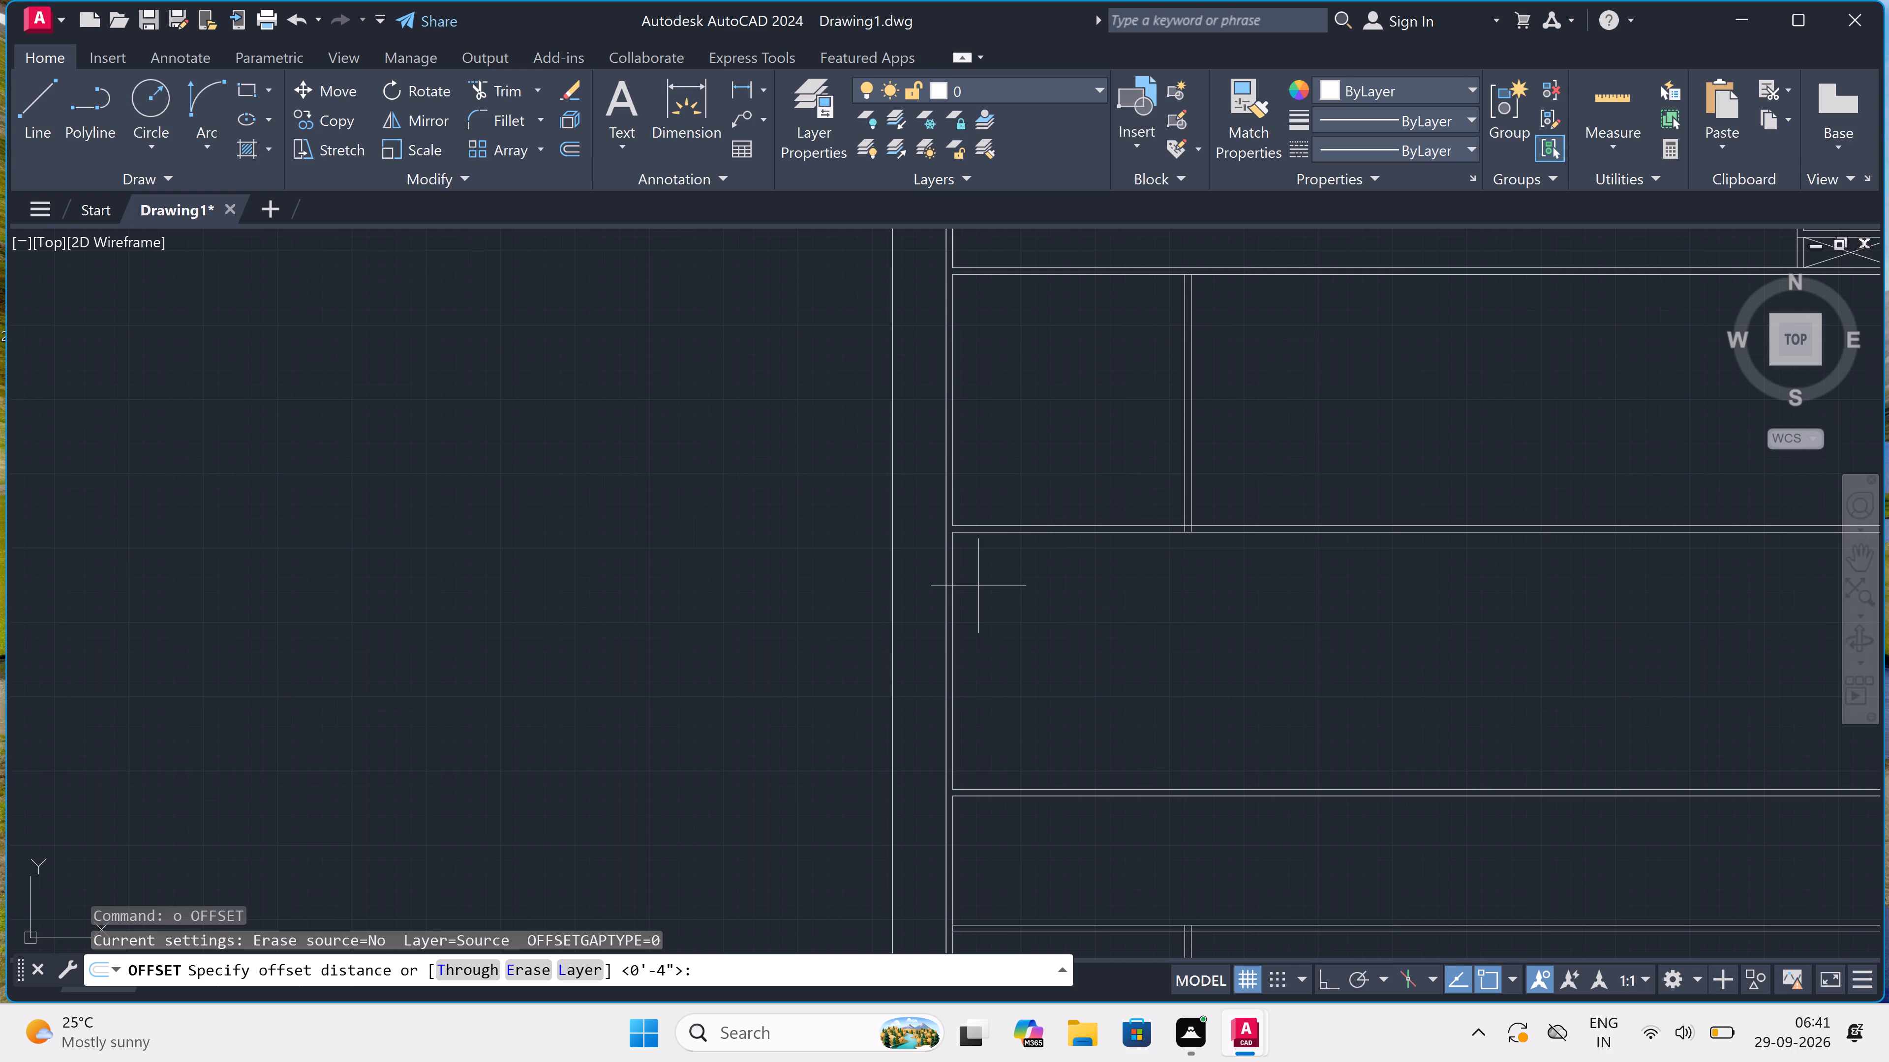
pyautogui.scroll(-3, 978, 586)
pyautogui.scroll(2, 984, 621)
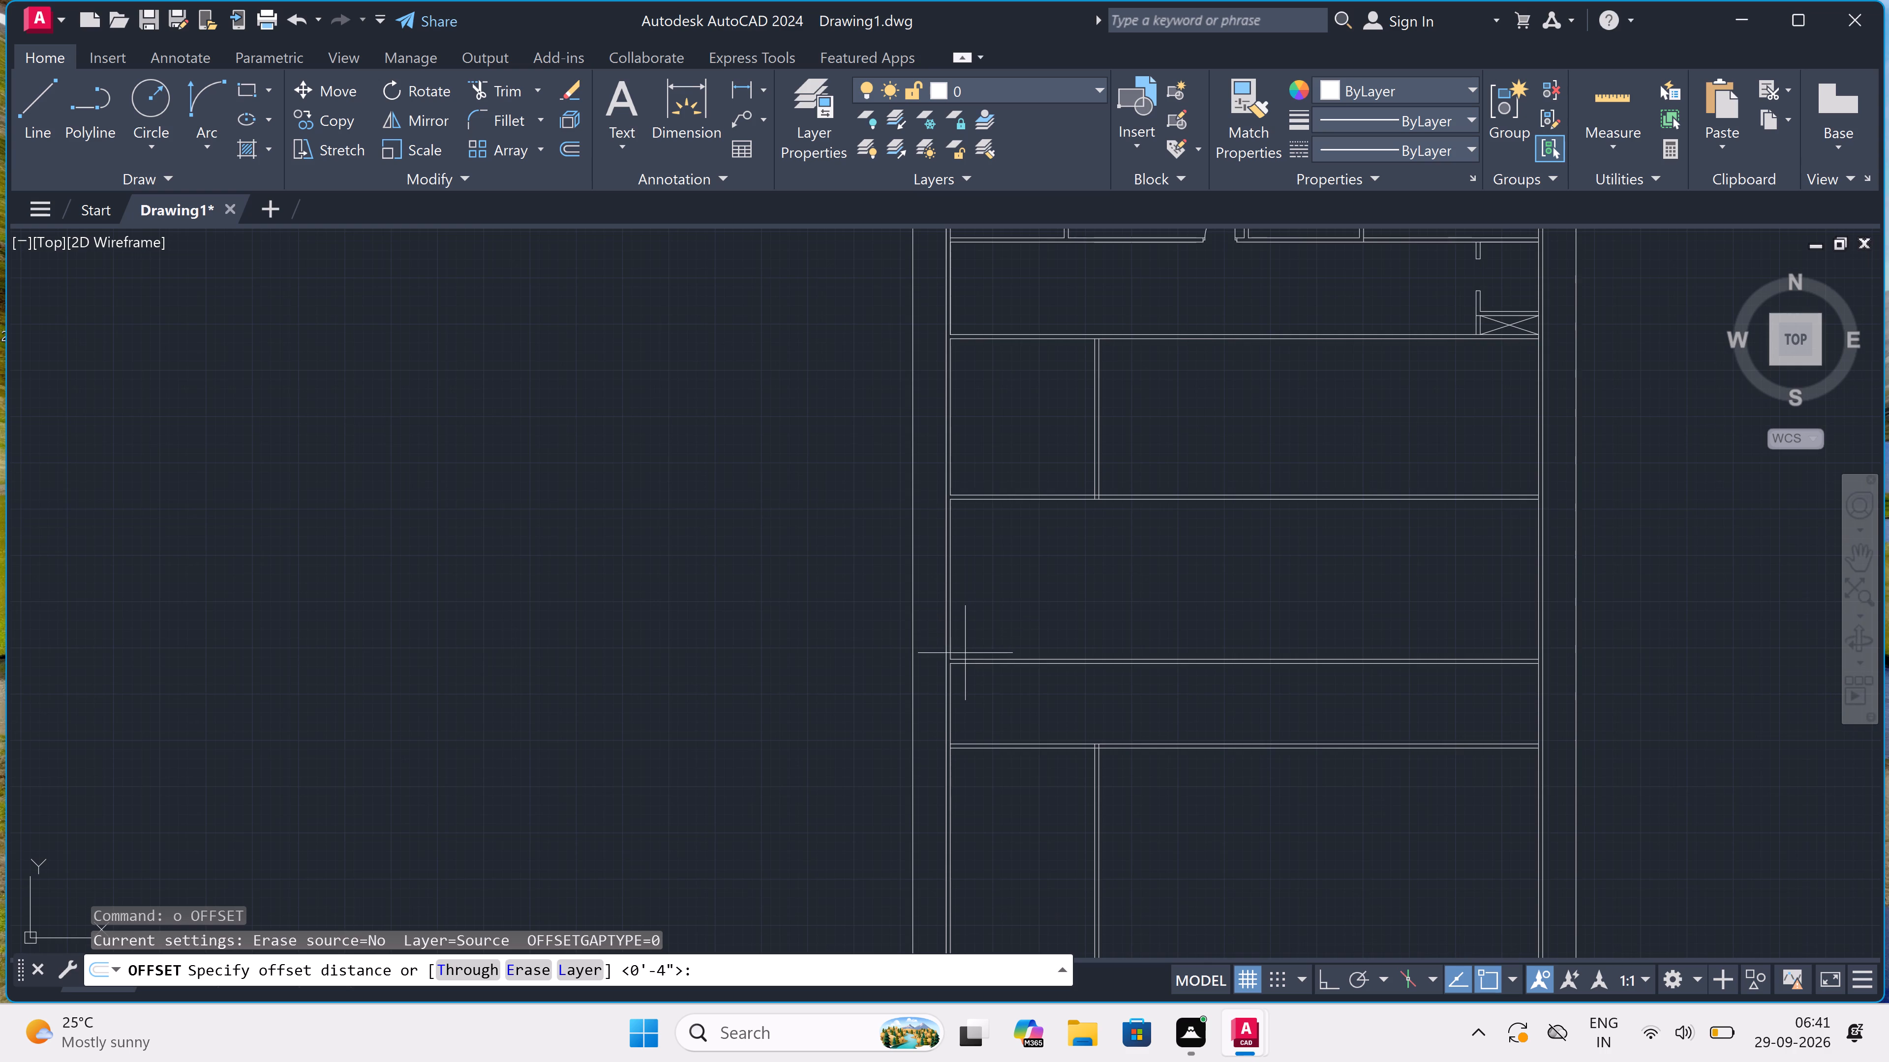
pyautogui.scroll(2, 948, 686)
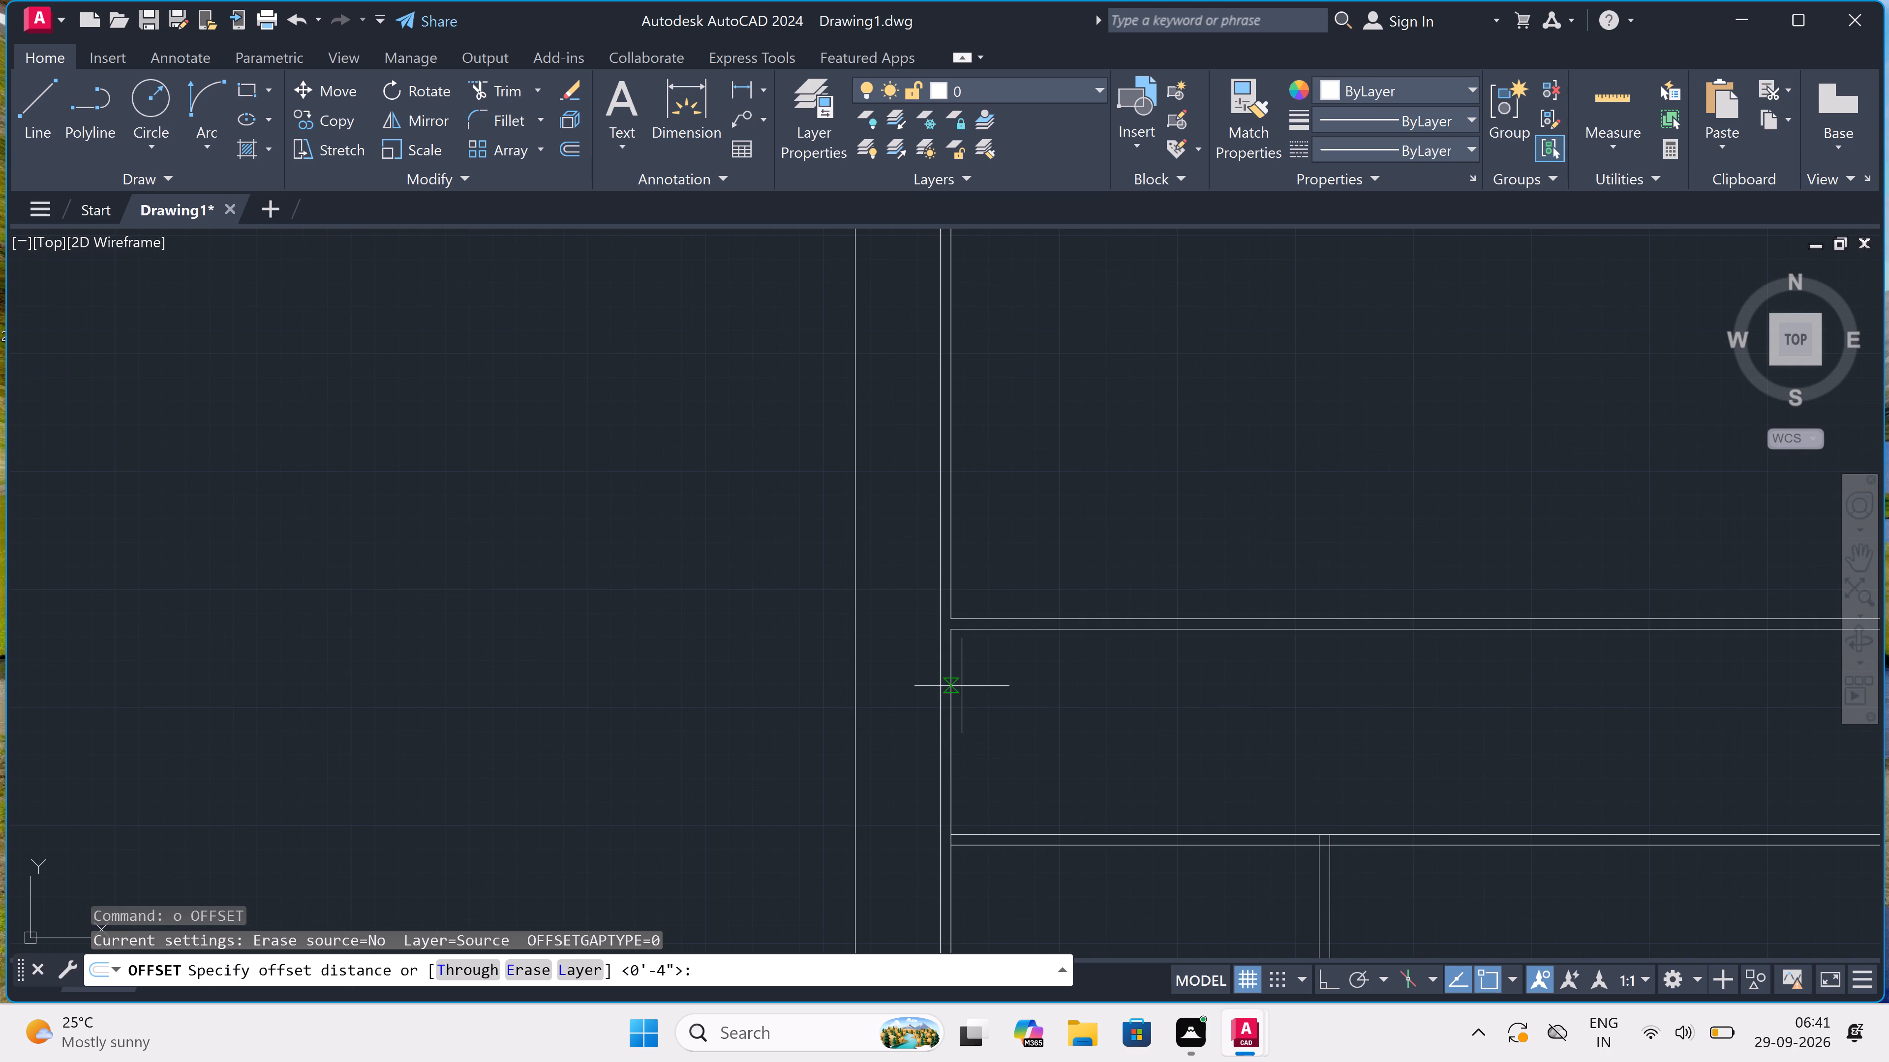
pyautogui.click(947, 681)
pyautogui.write("10'")
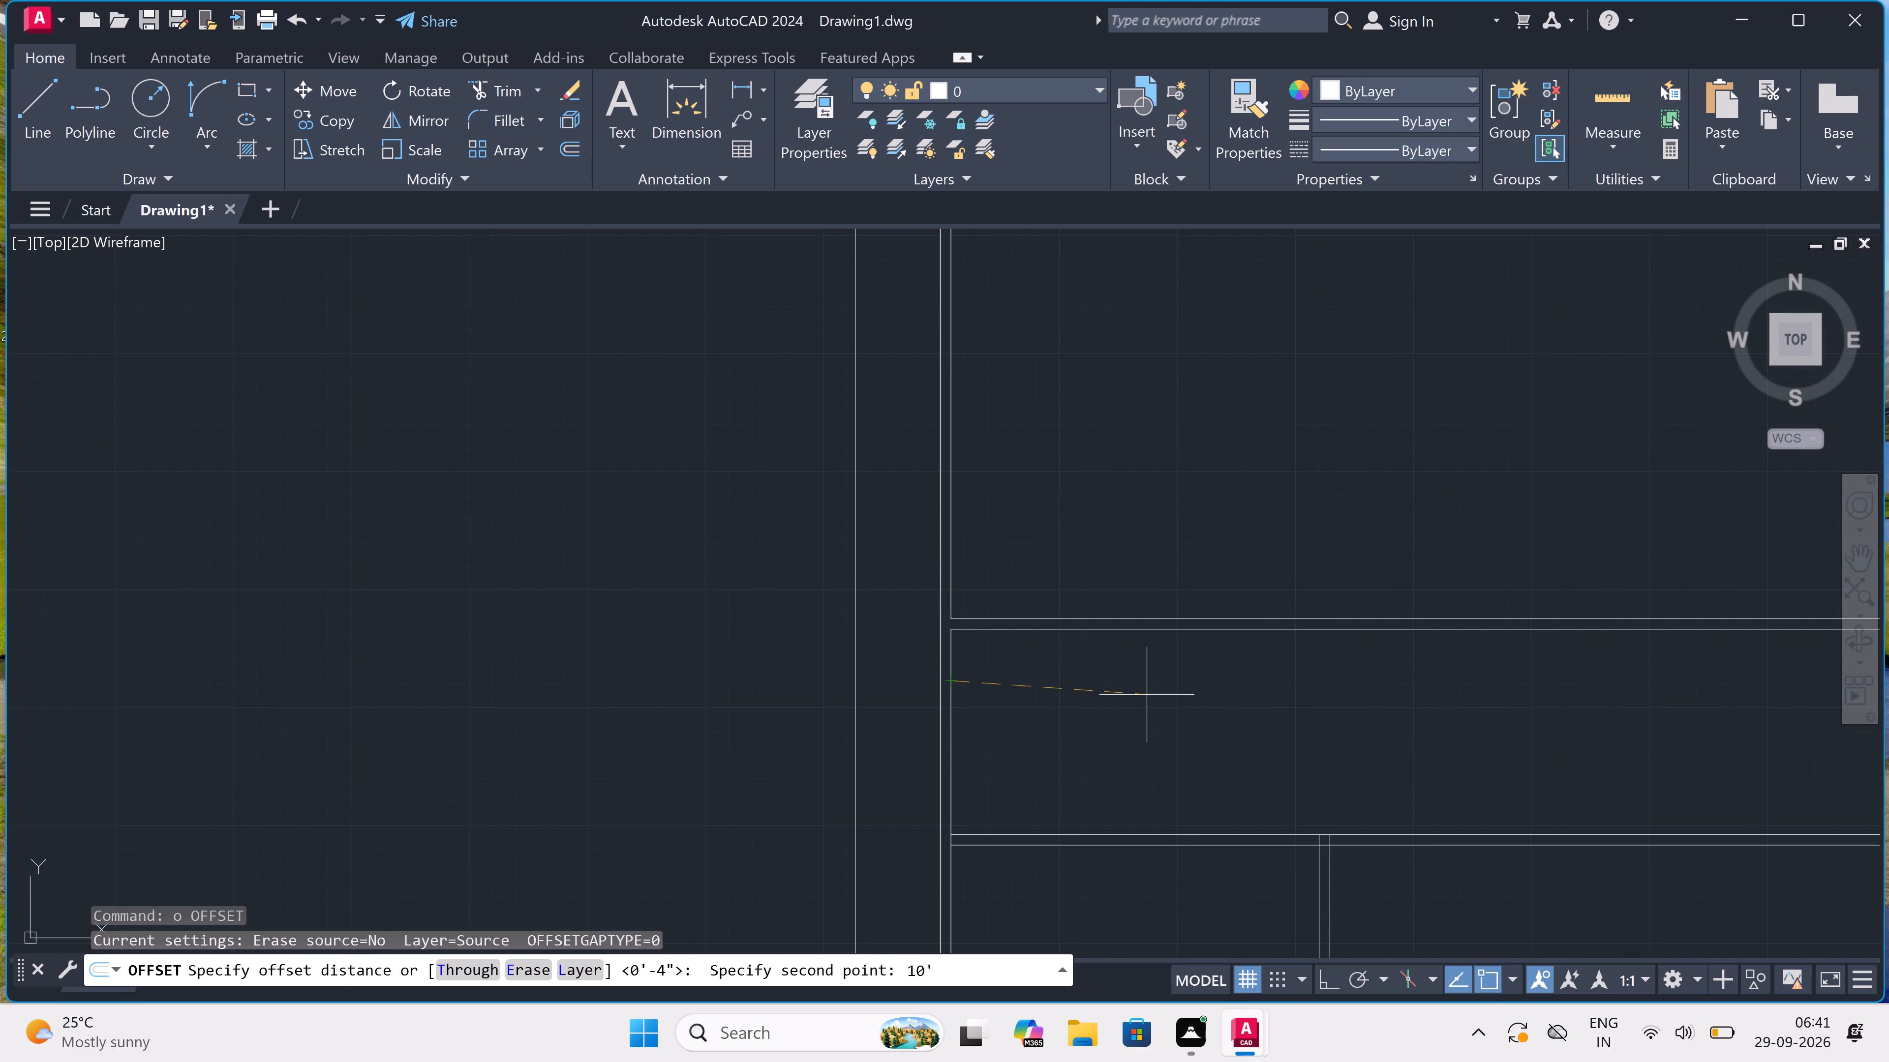
pyautogui.write('3"')
pyautogui.press('space')
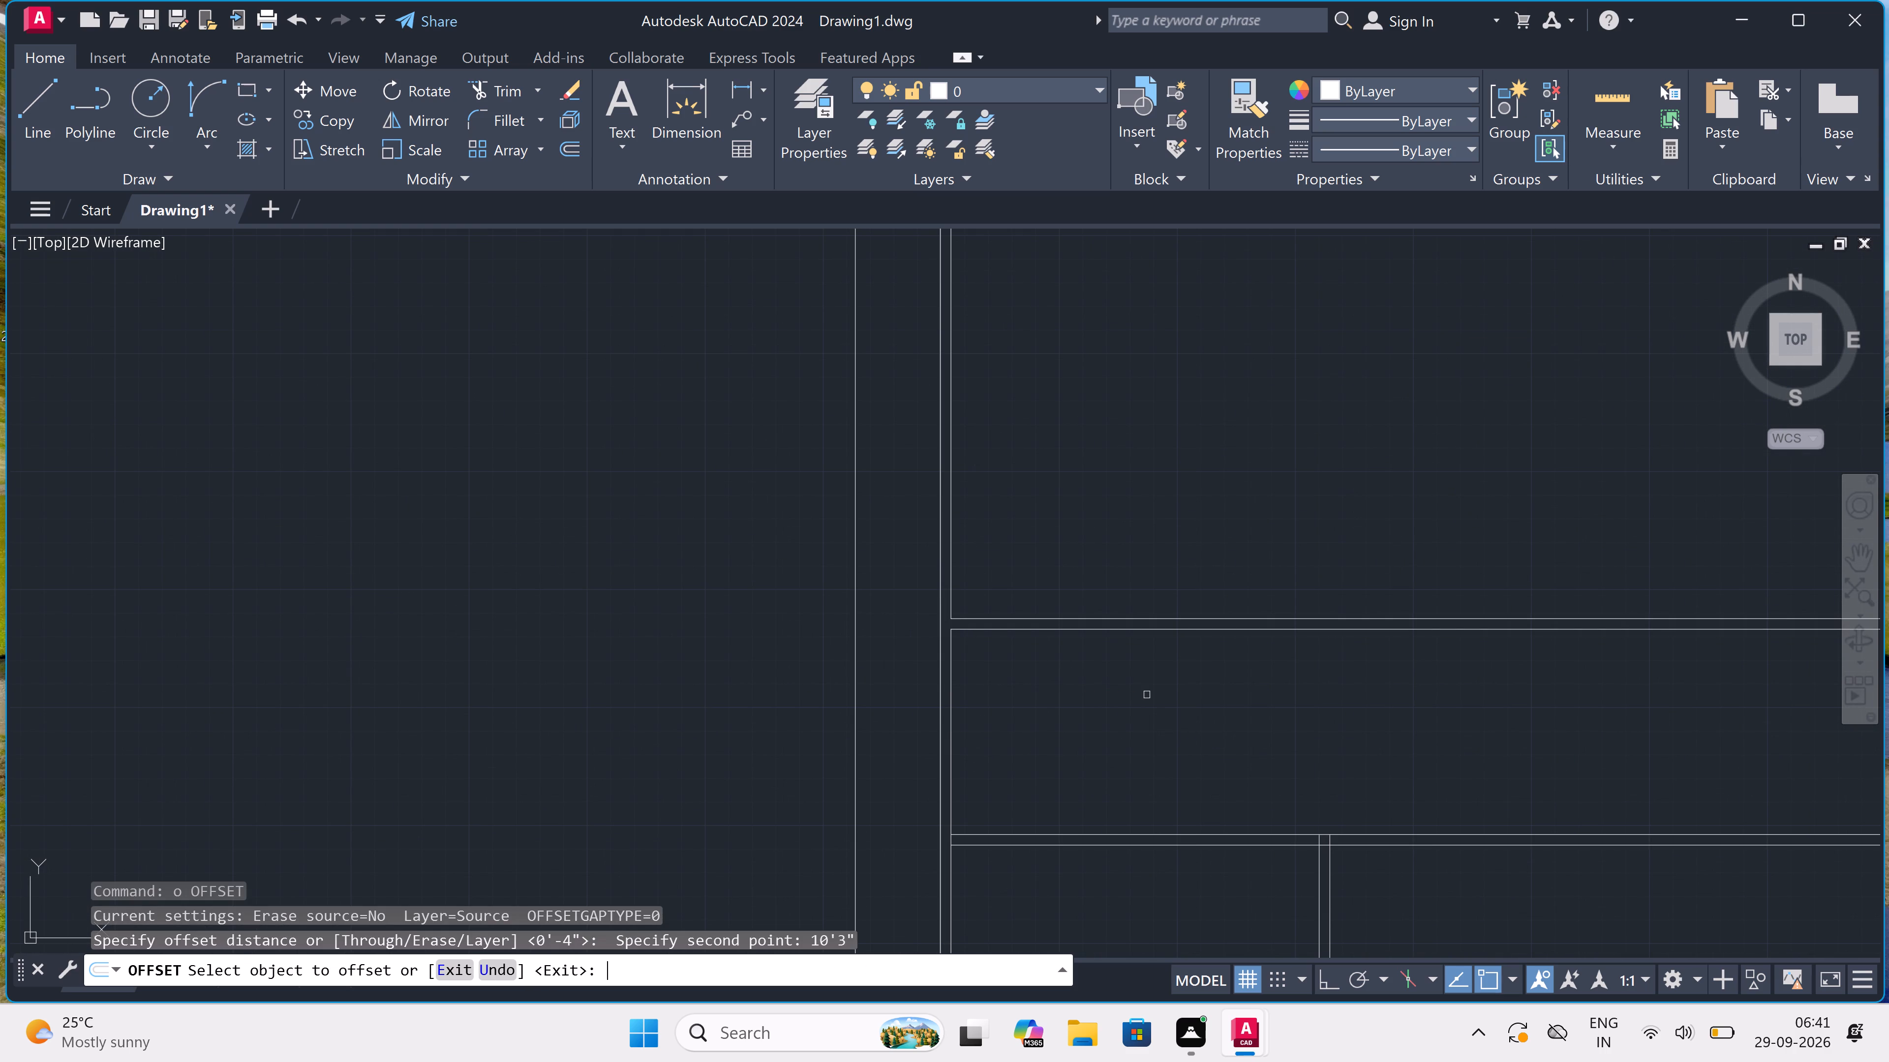
pyautogui.click(949, 721)
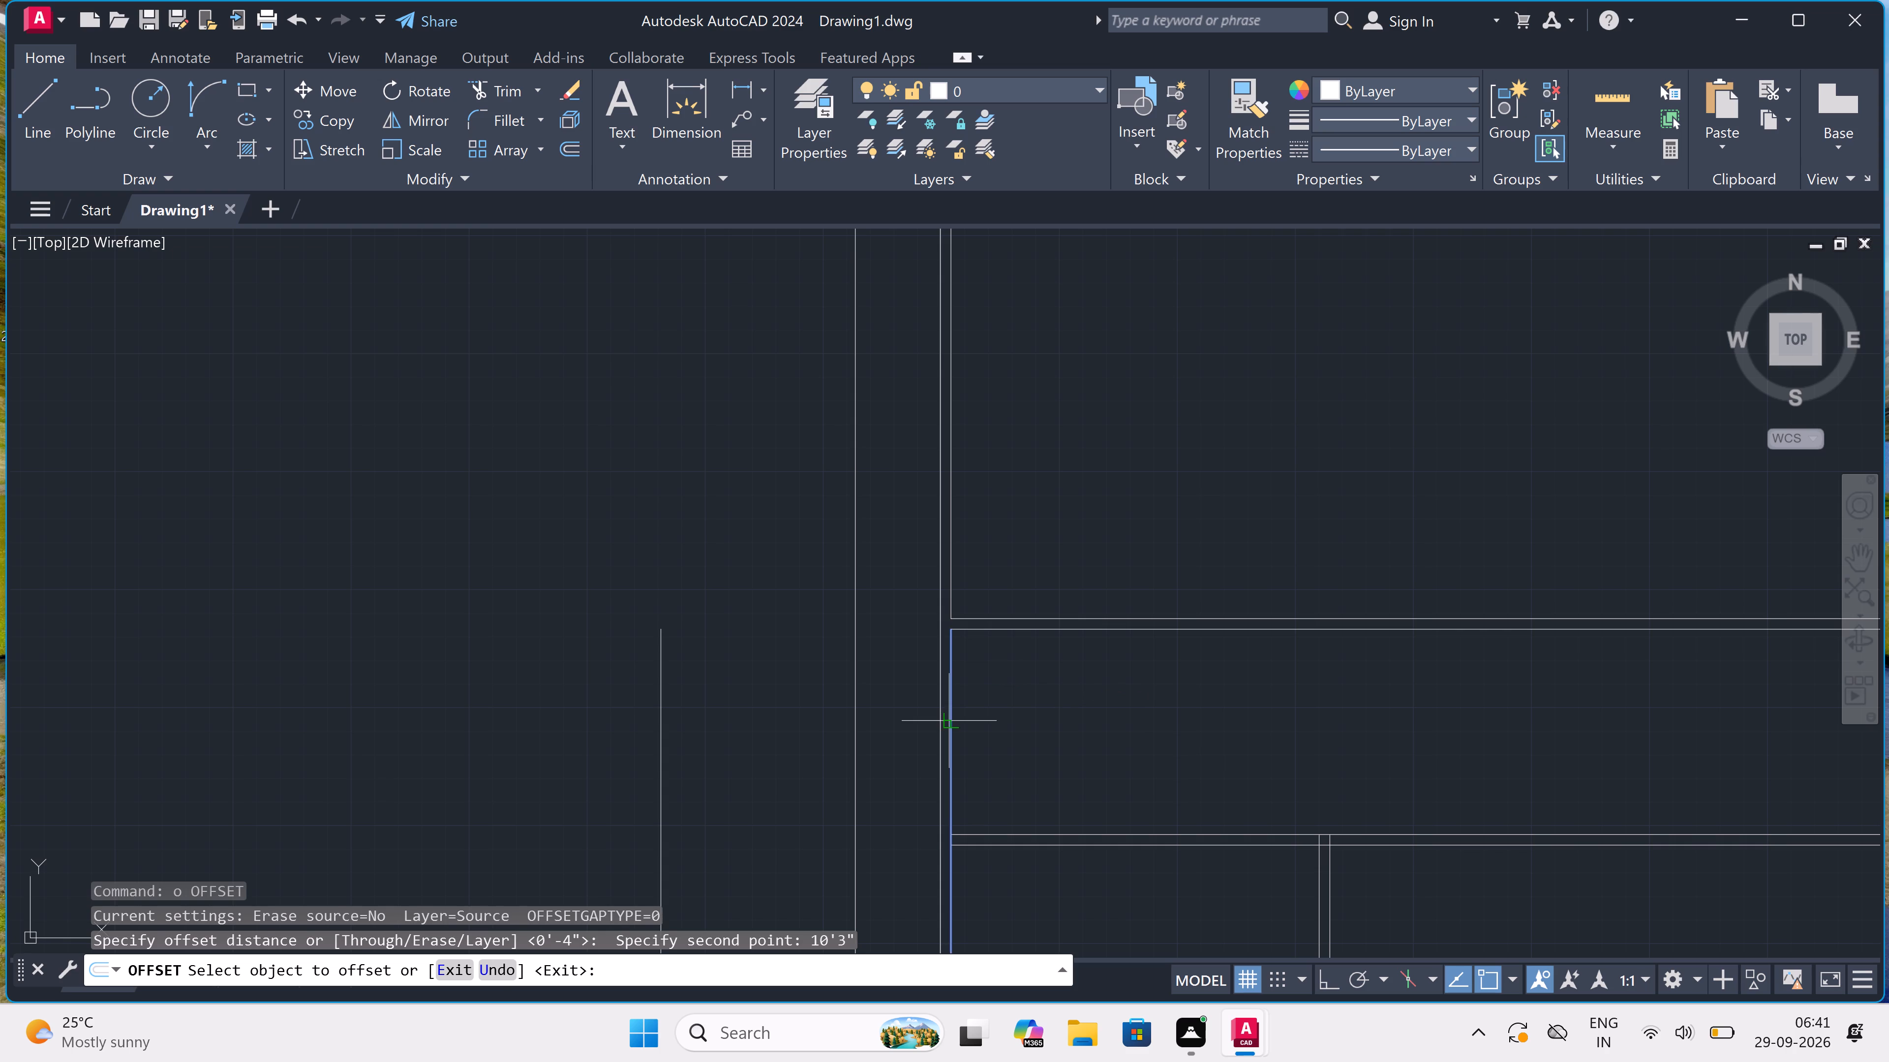
pyautogui.click(1019, 712)
pyautogui.press('Escape')
# Offset the new vertical line 4.5" eastward to give the partition its thickness.
pyautogui.press('space')
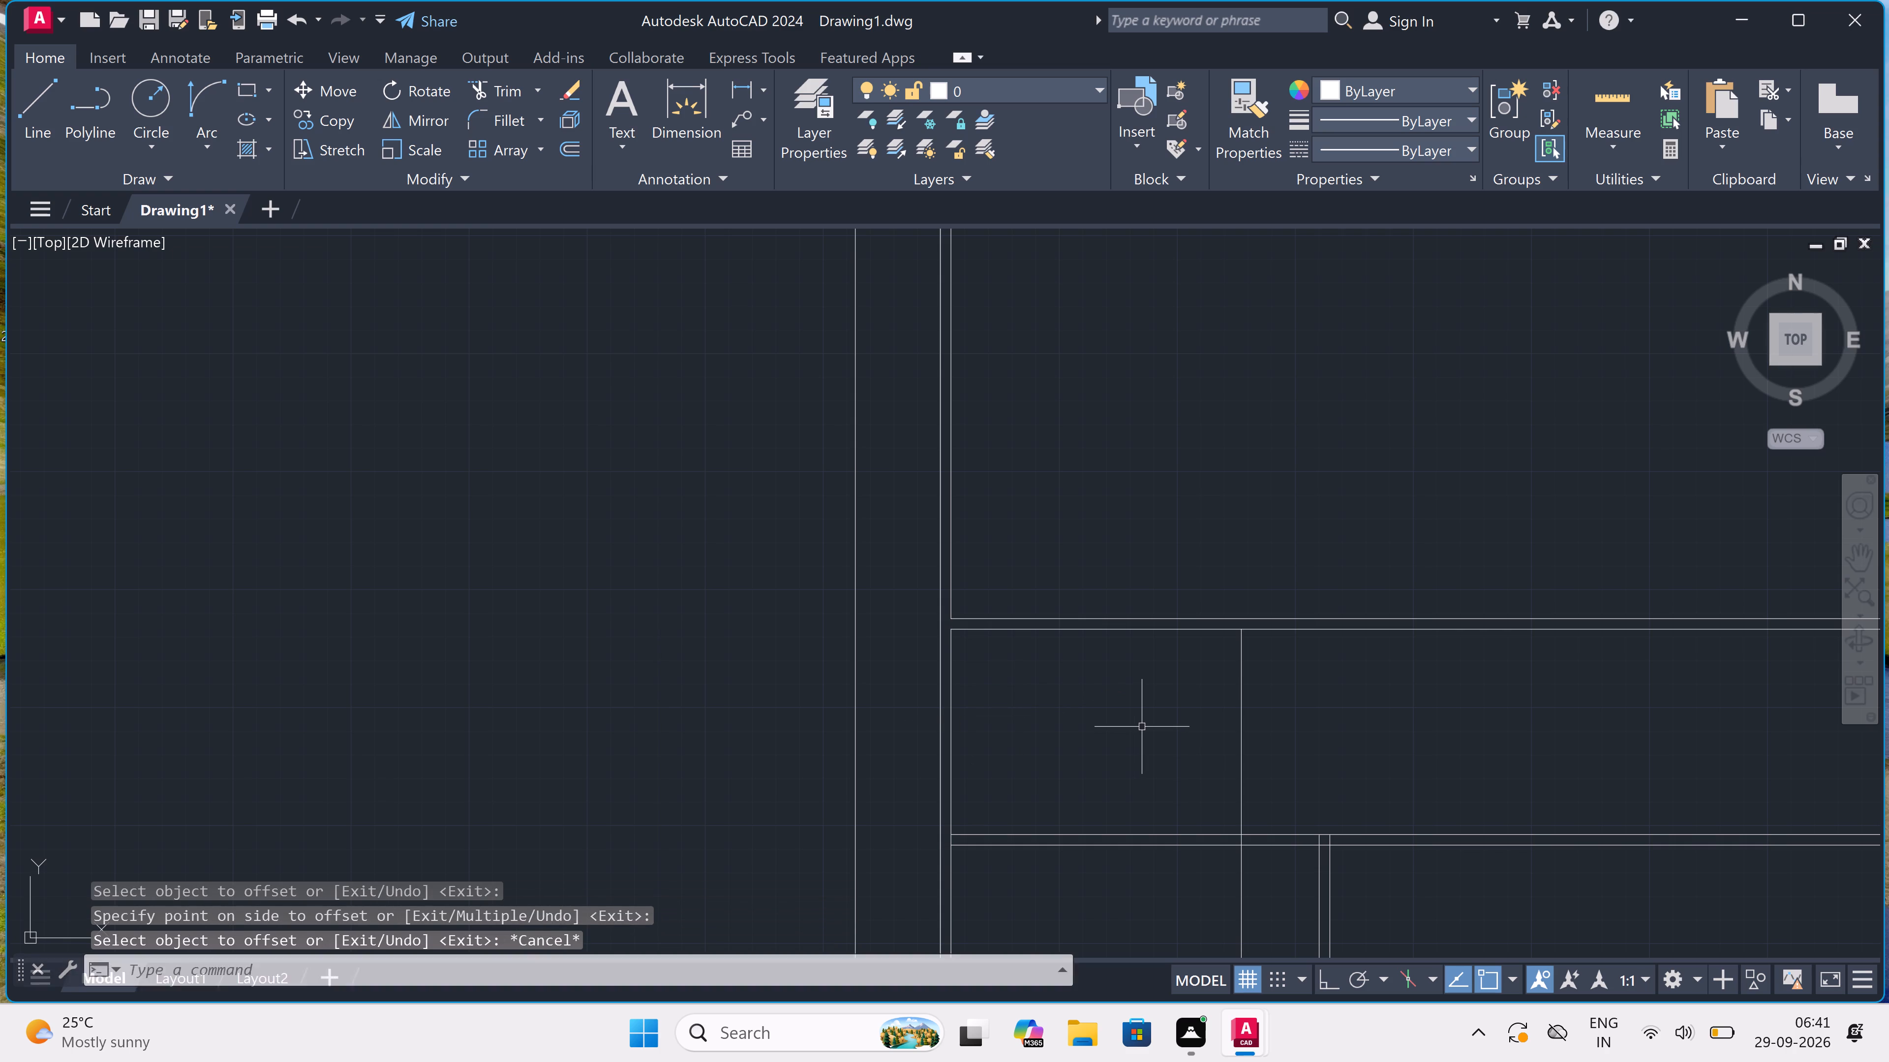
pyautogui.click(1241, 708)
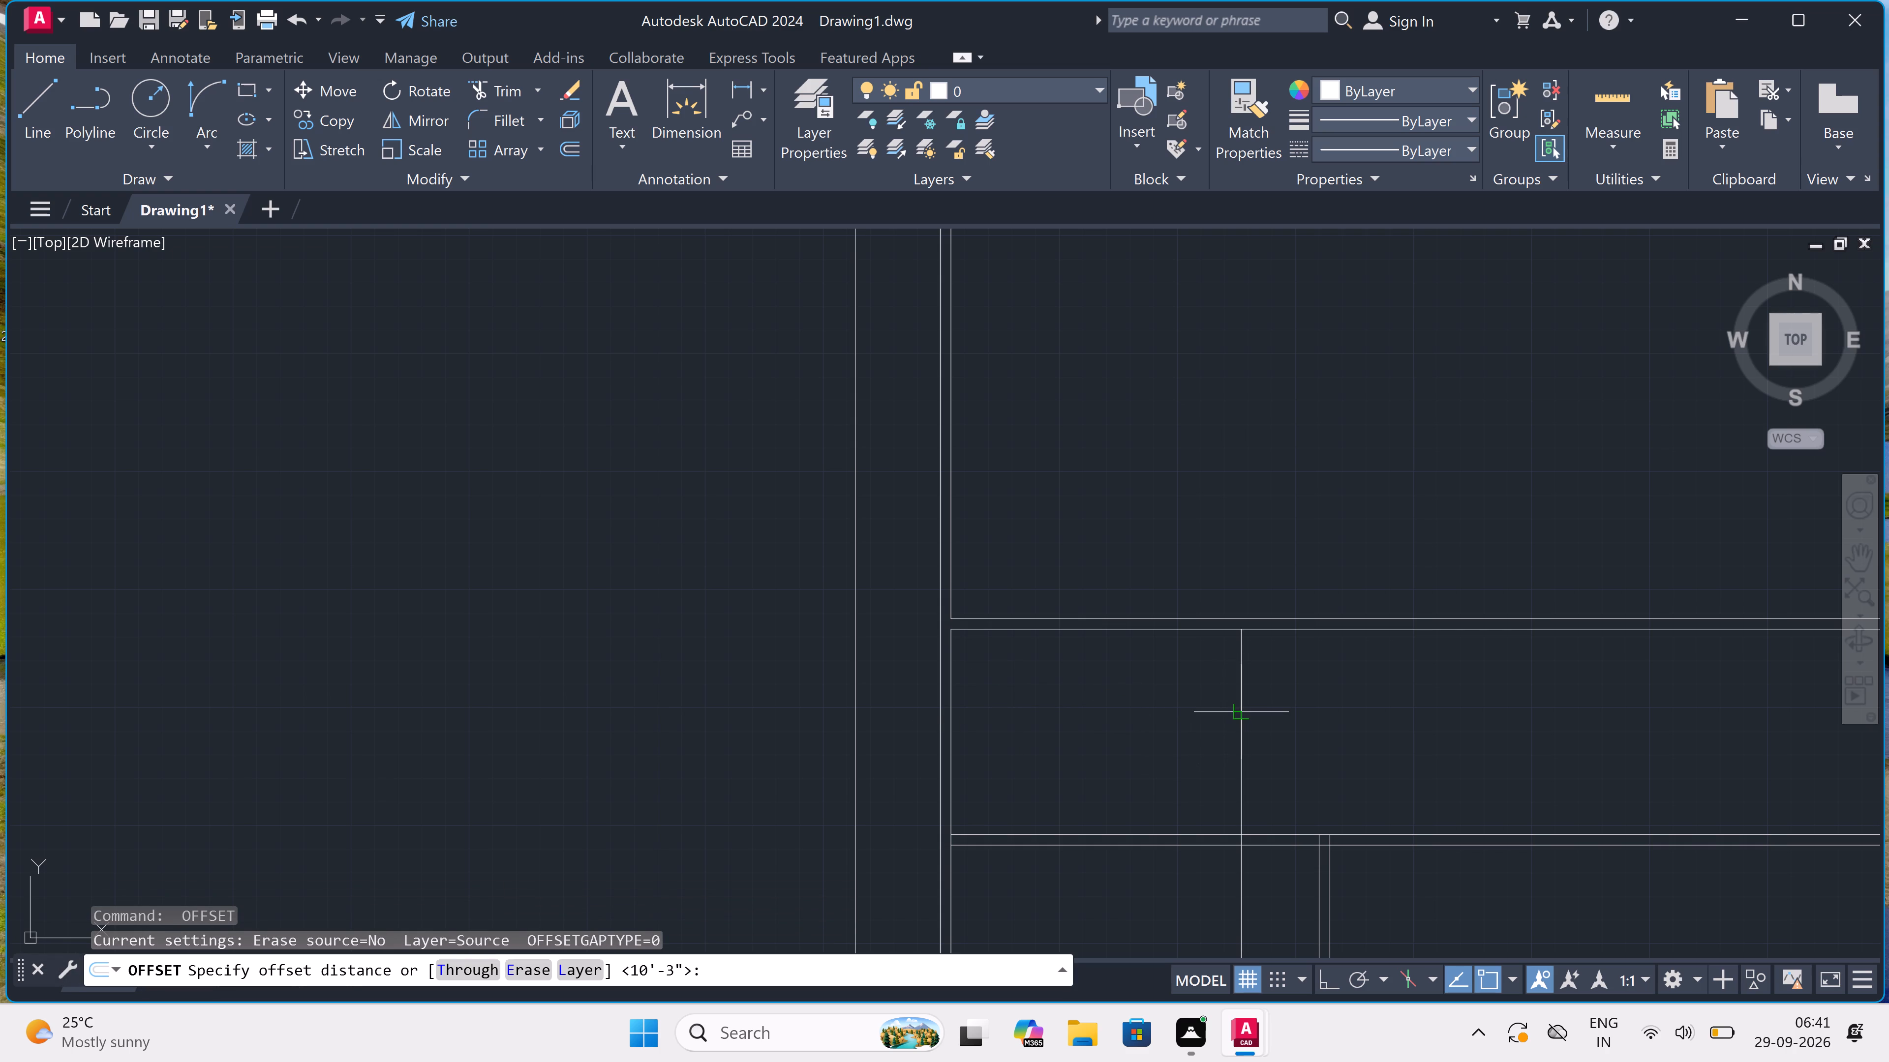
pyautogui.write('4.')
pyautogui.write('5"')
pyautogui.press('space')
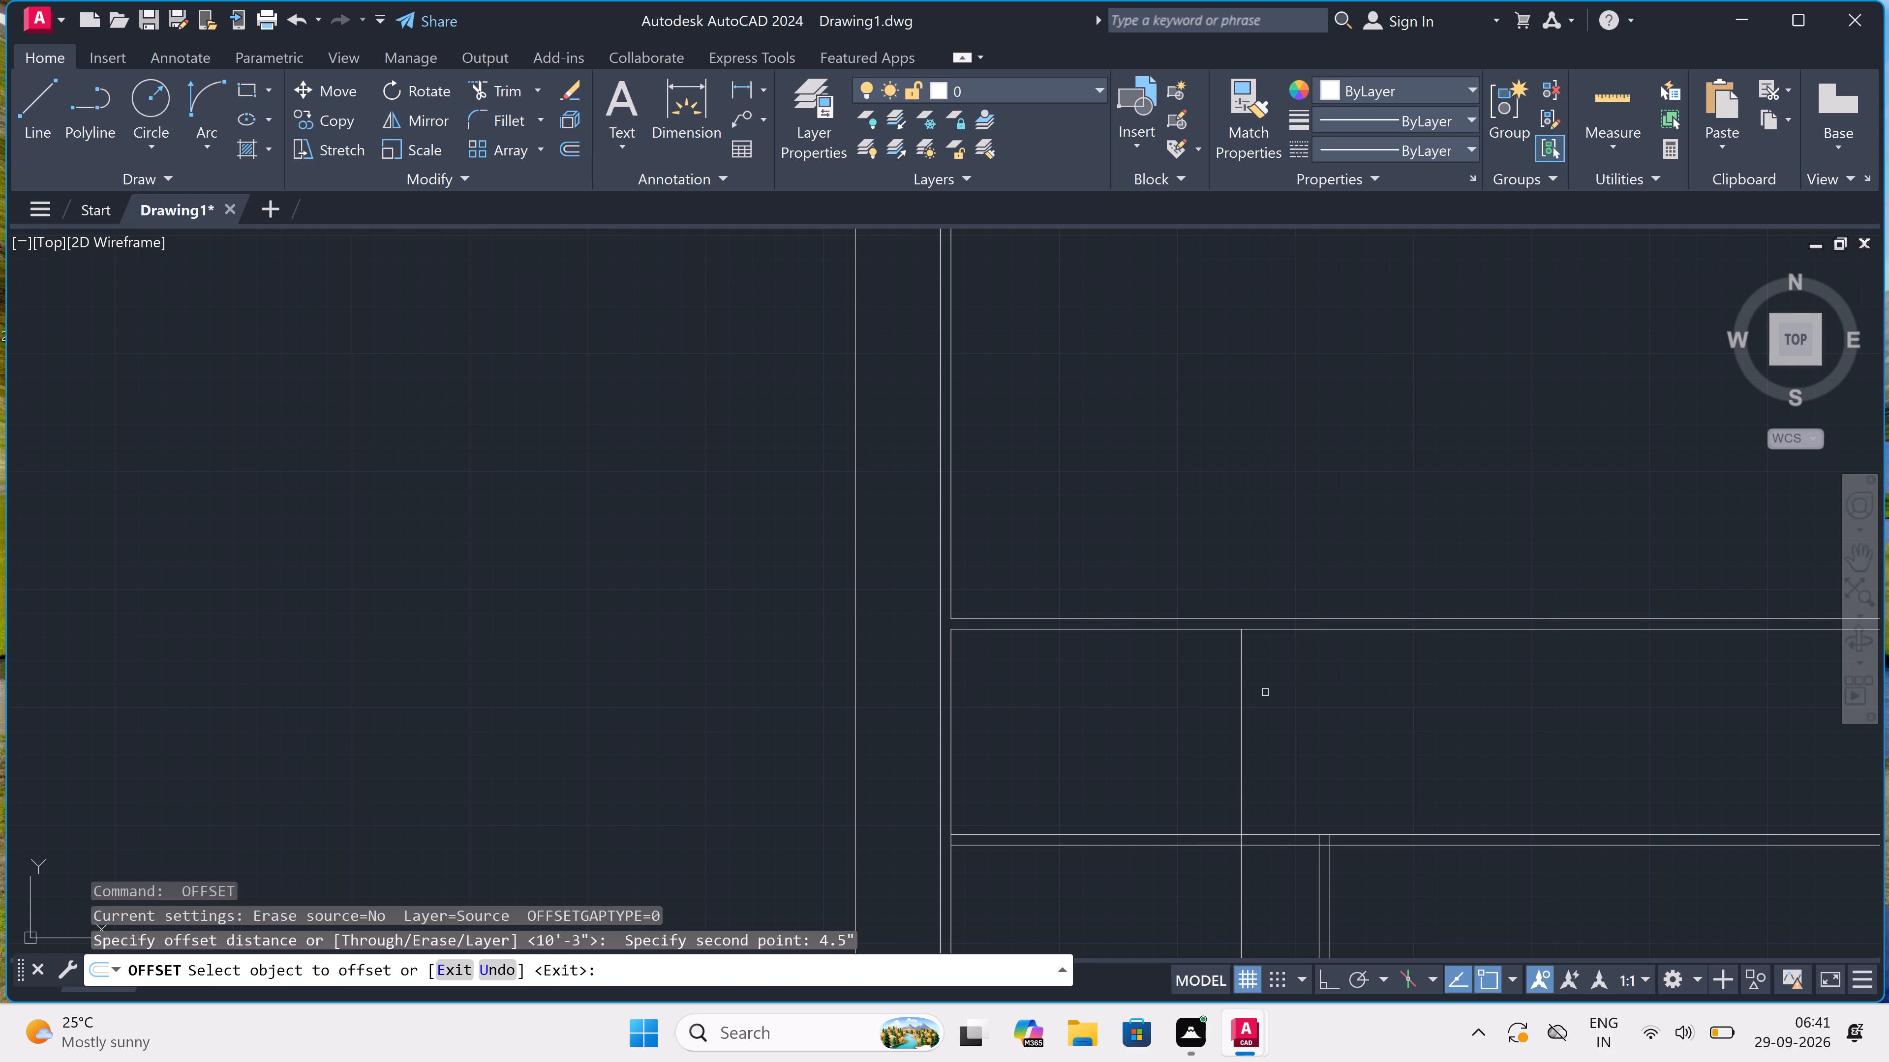
pyautogui.click(1243, 667)
pyautogui.click(1269, 657)
pyautogui.press('Escape')
pyautogui.scroll(-1, 1268, 658)
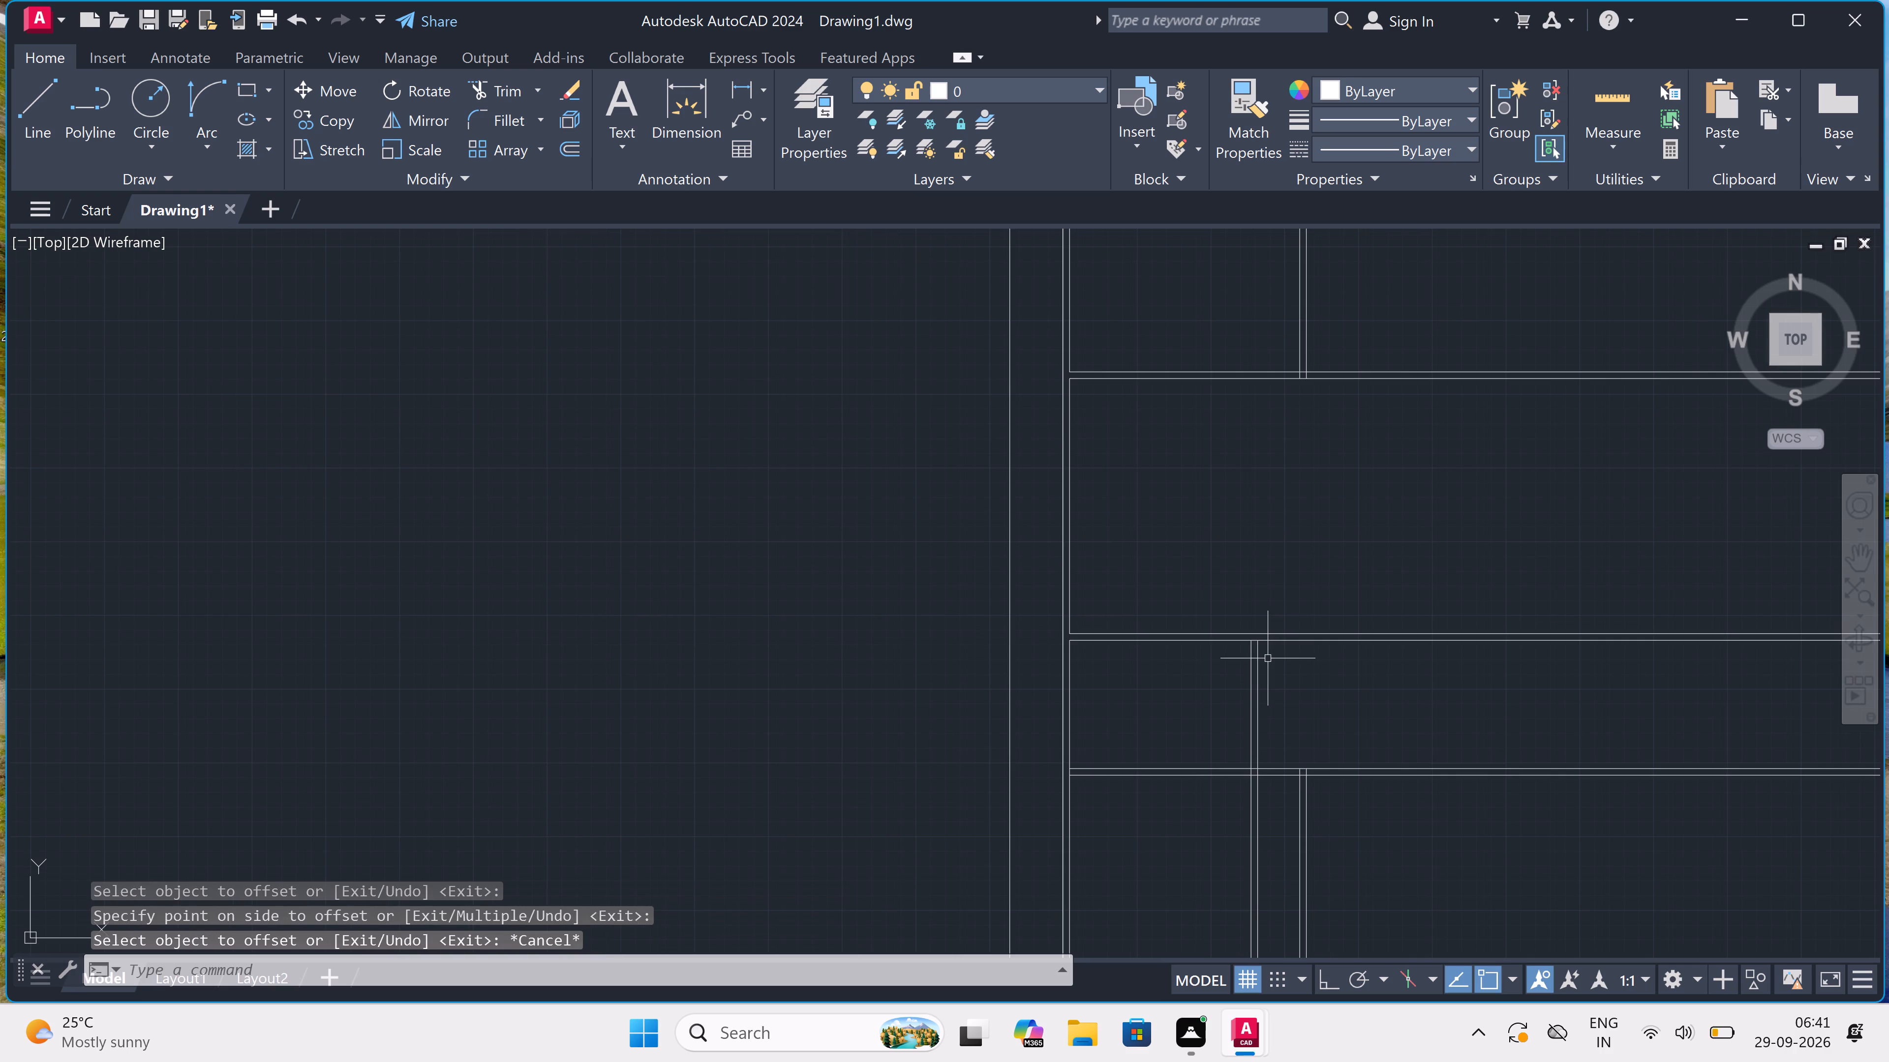
pyautogui.scroll(1, 1308, 840)
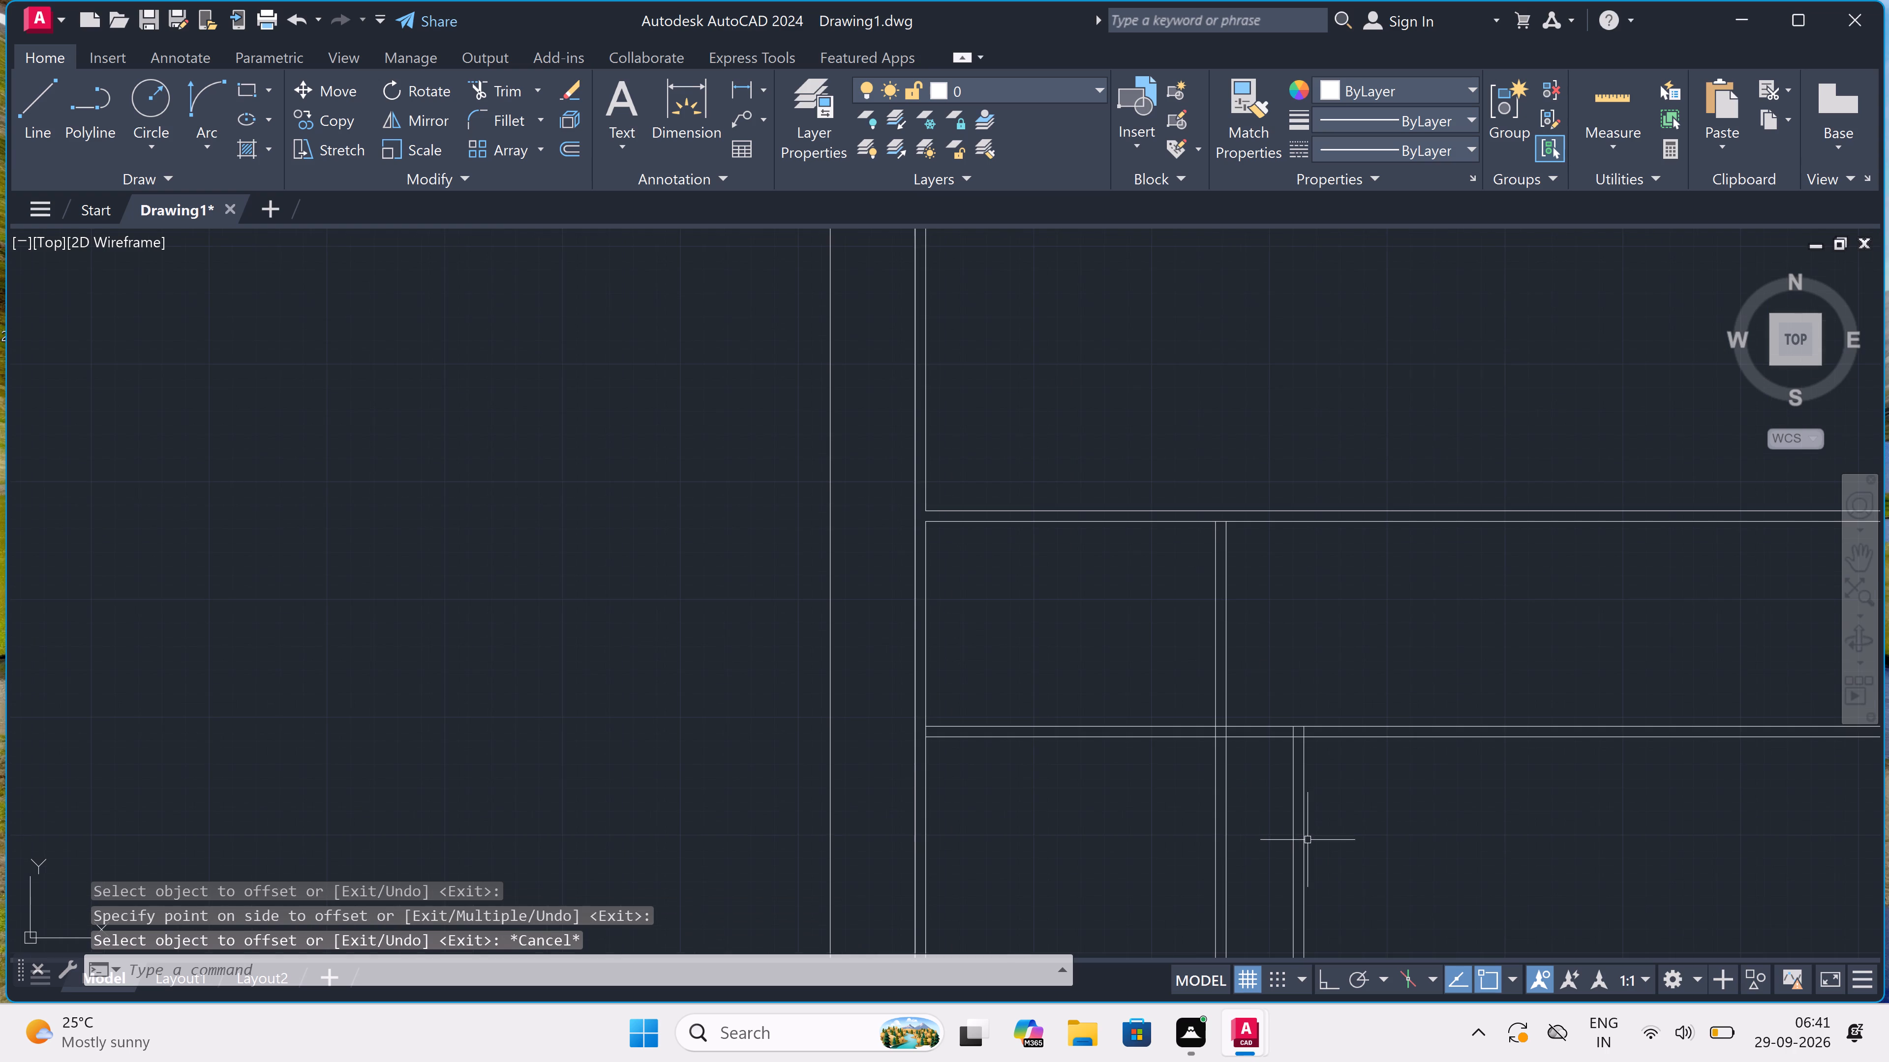
# Erase the two leftover vertical partition lines below the lowest horizontal wall, just east of the new partition.
pyautogui.click(1310, 830)
pyautogui.click(1267, 850)
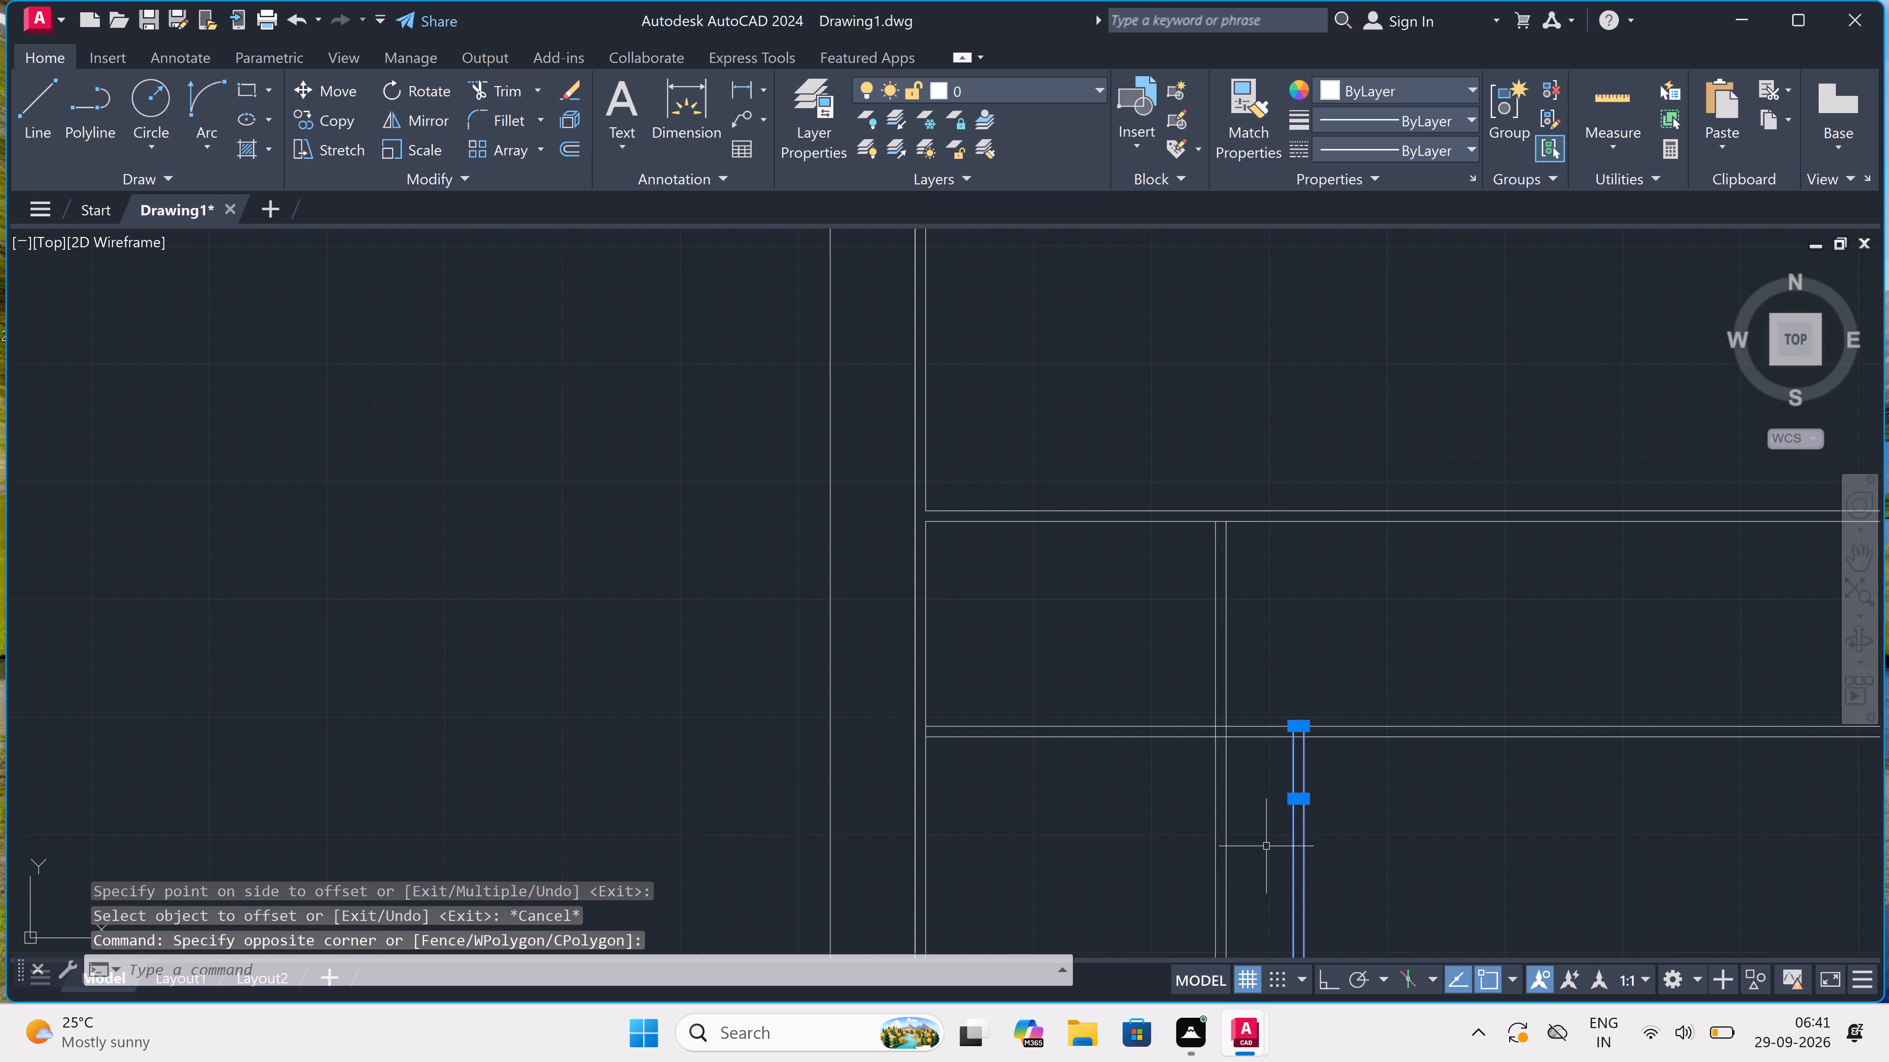
pyautogui.press('Delete')
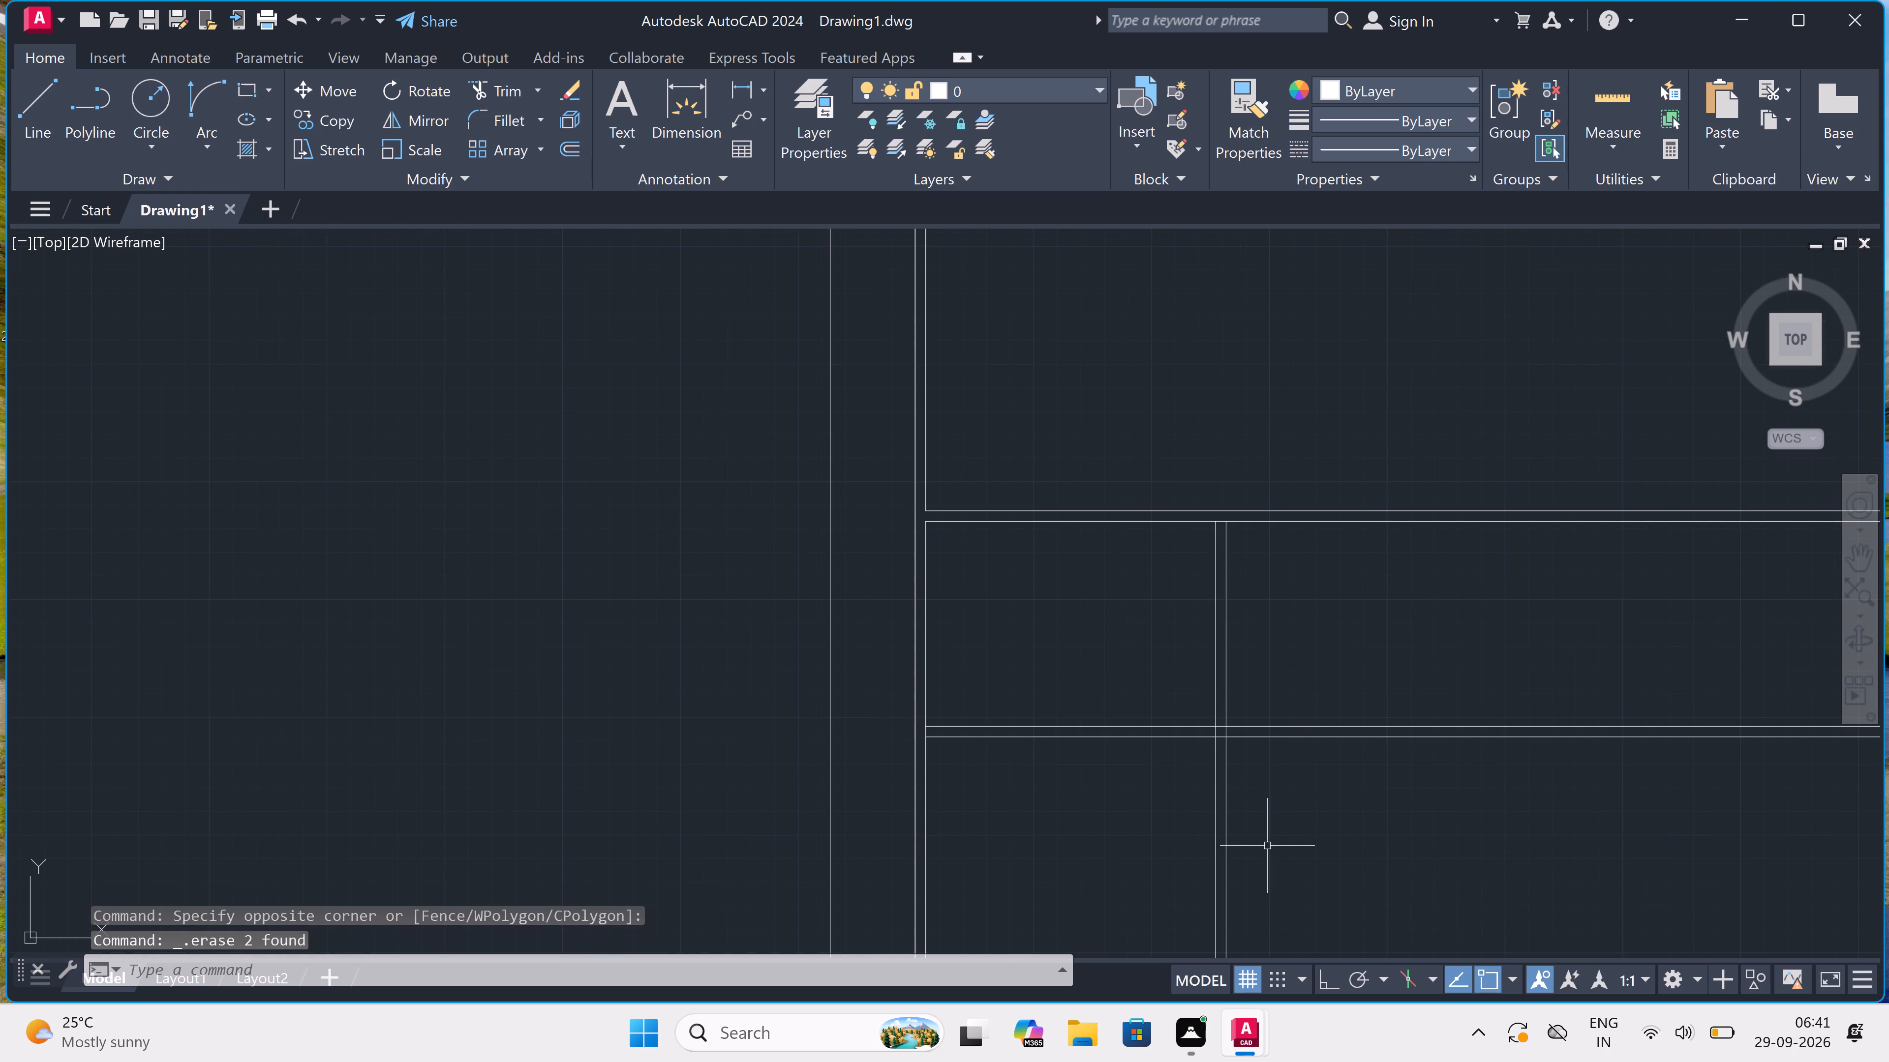
# Trim the new partition below the lowest horizontal wall, its west face inside that wall, and the wall's upper line between the partition faces.
pyautogui.write('tr')
pyautogui.press('space')
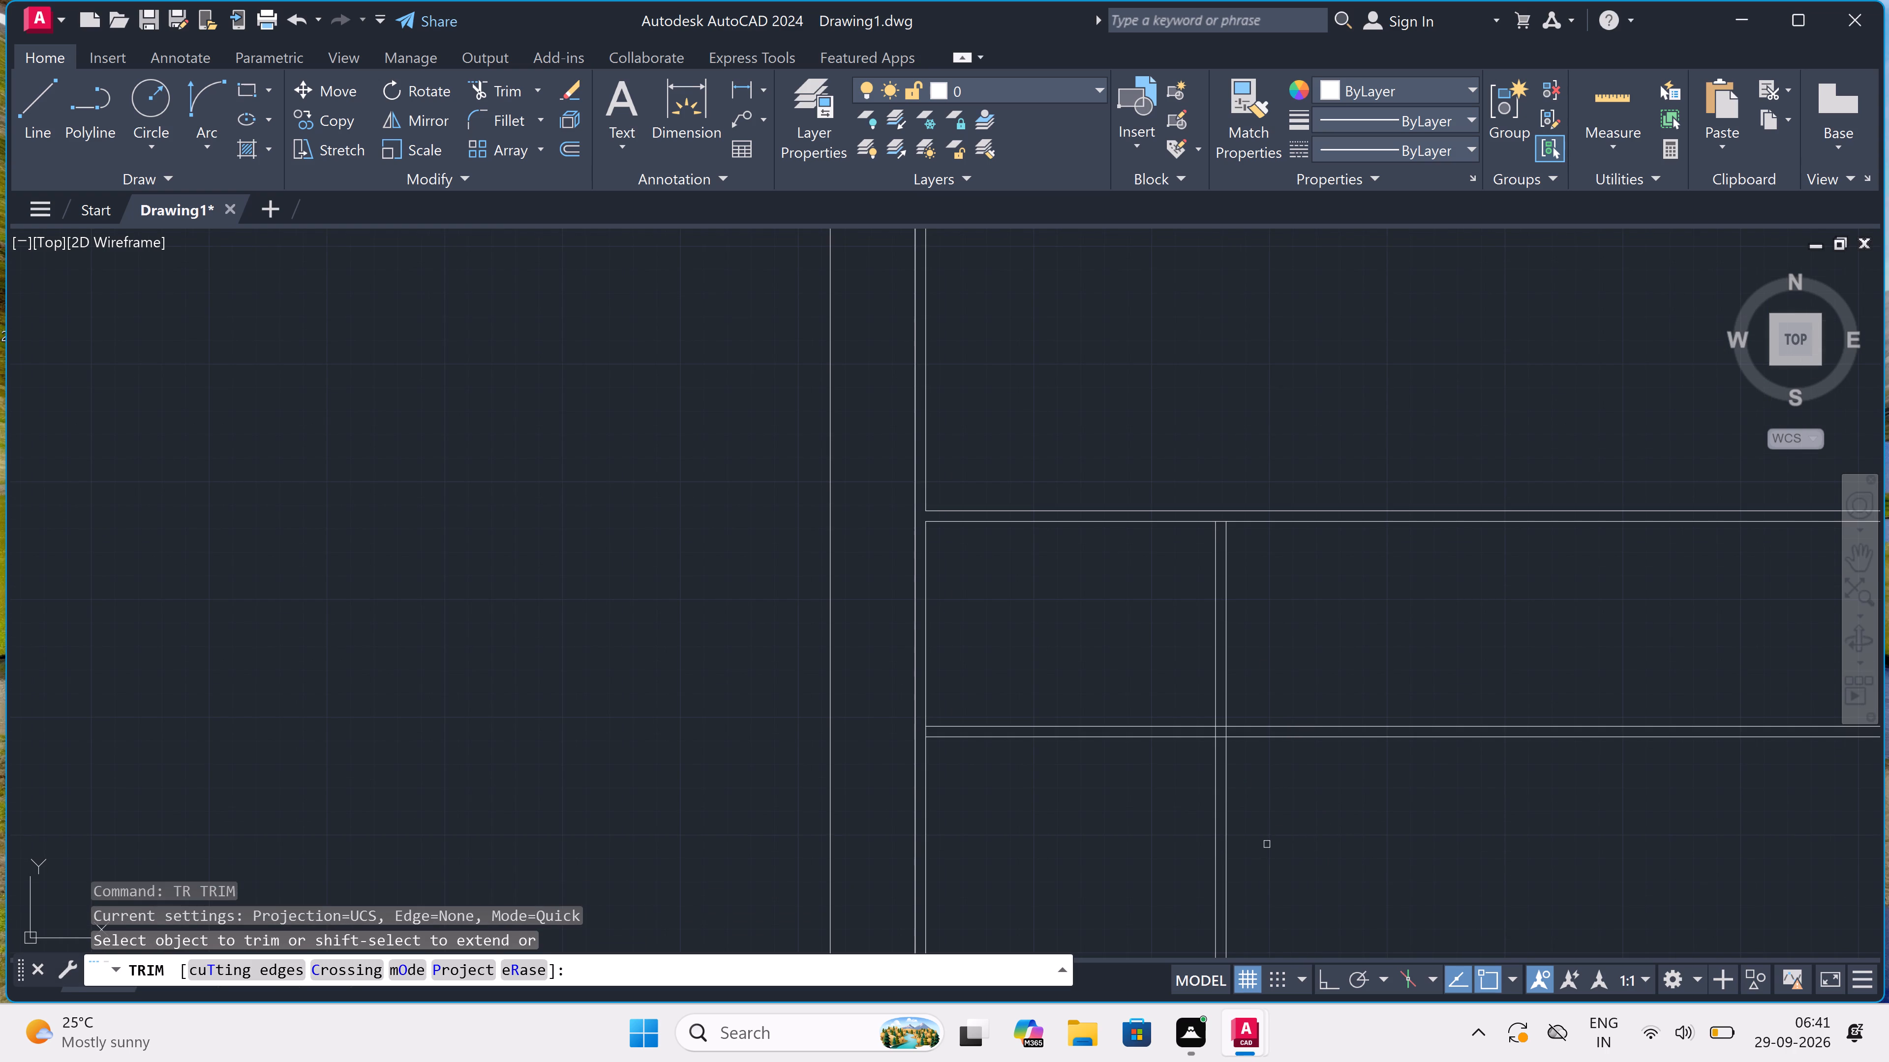
pyautogui.click(1276, 828)
pyautogui.click(1138, 839)
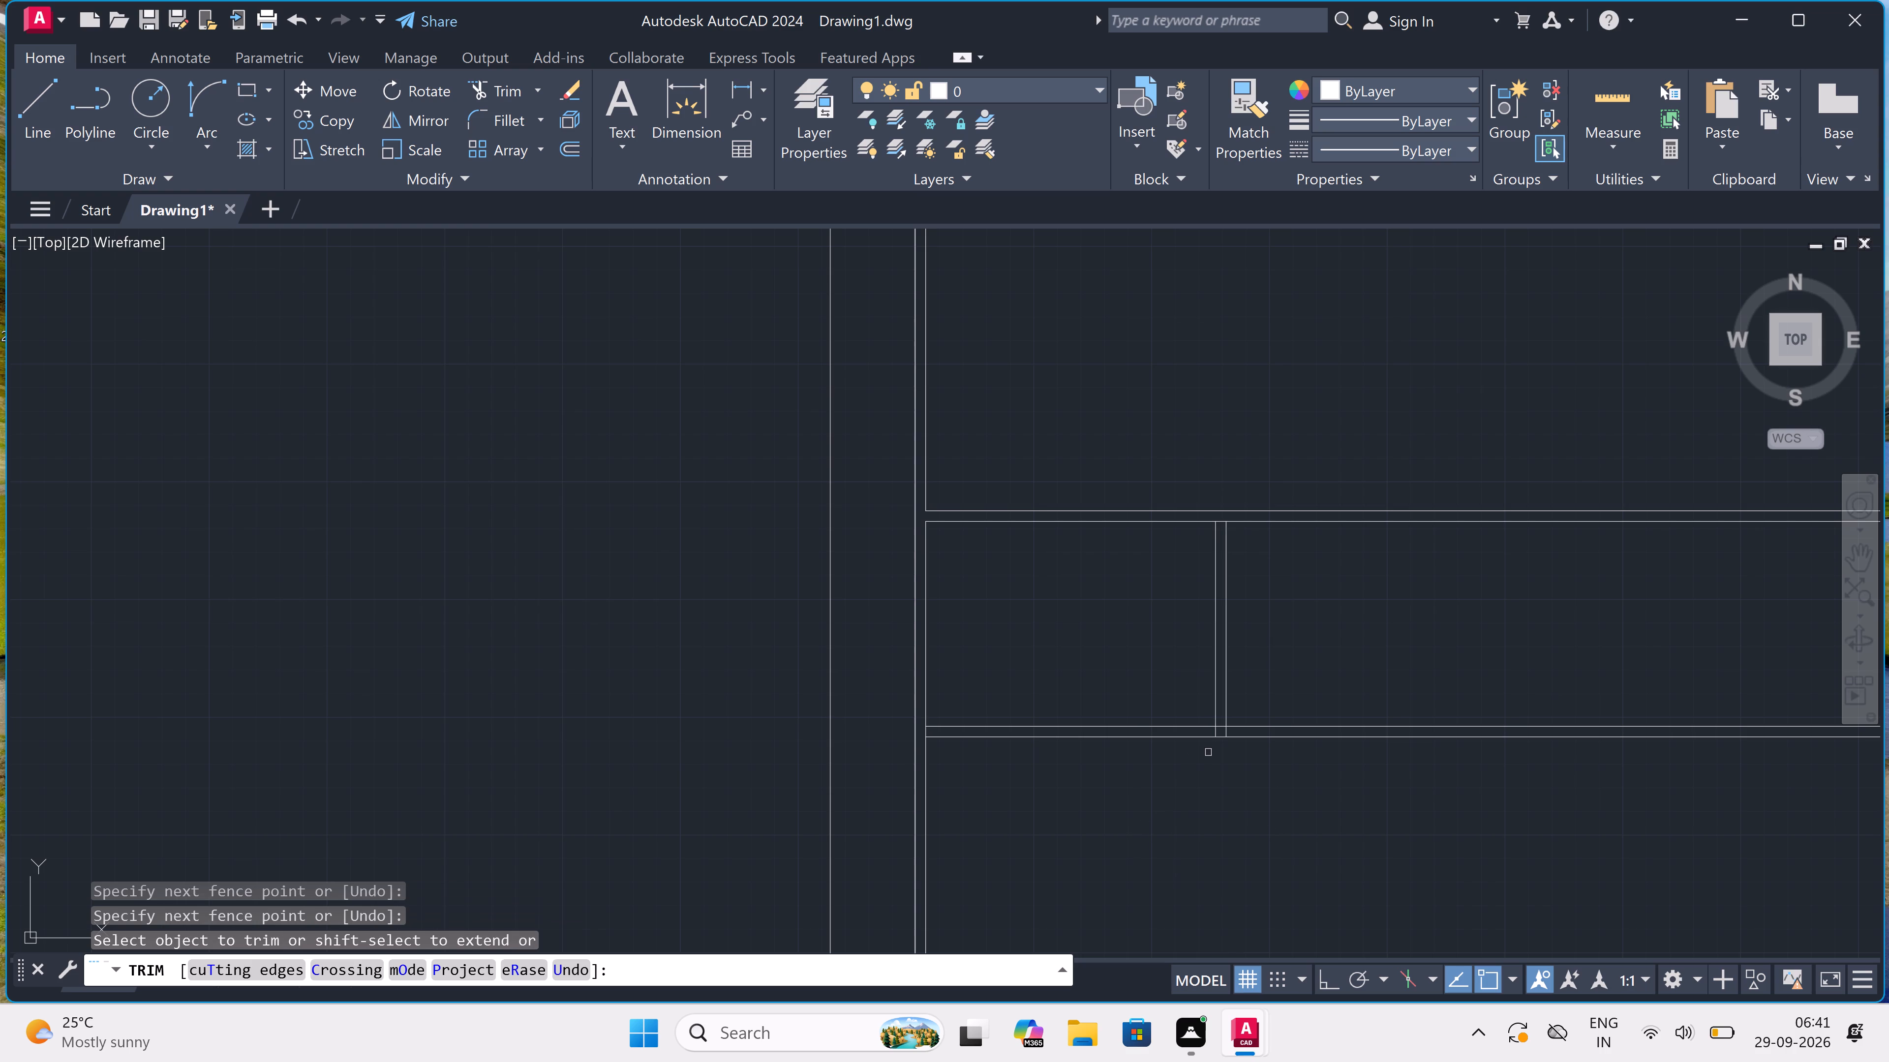
pyautogui.scroll(4, 1211, 726)
pyautogui.click(1221, 763)
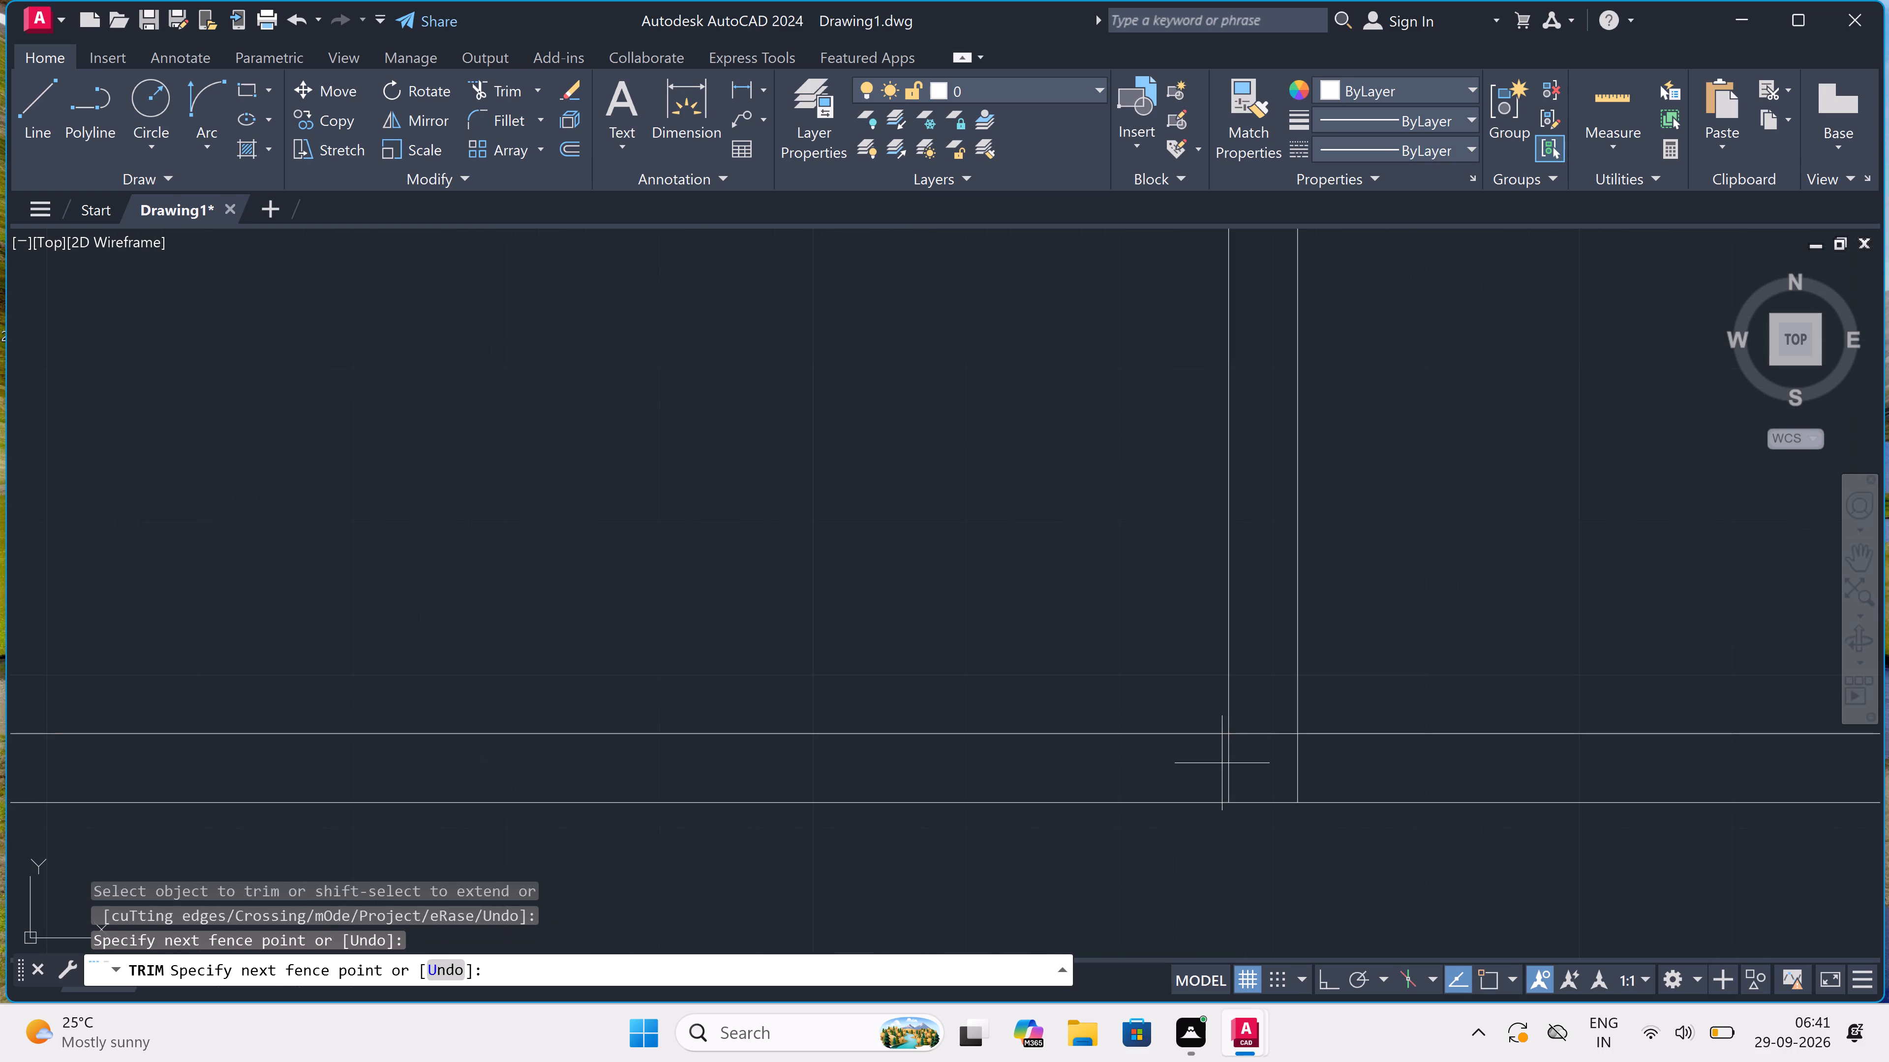
pyautogui.click(1240, 768)
pyautogui.click(1251, 762)
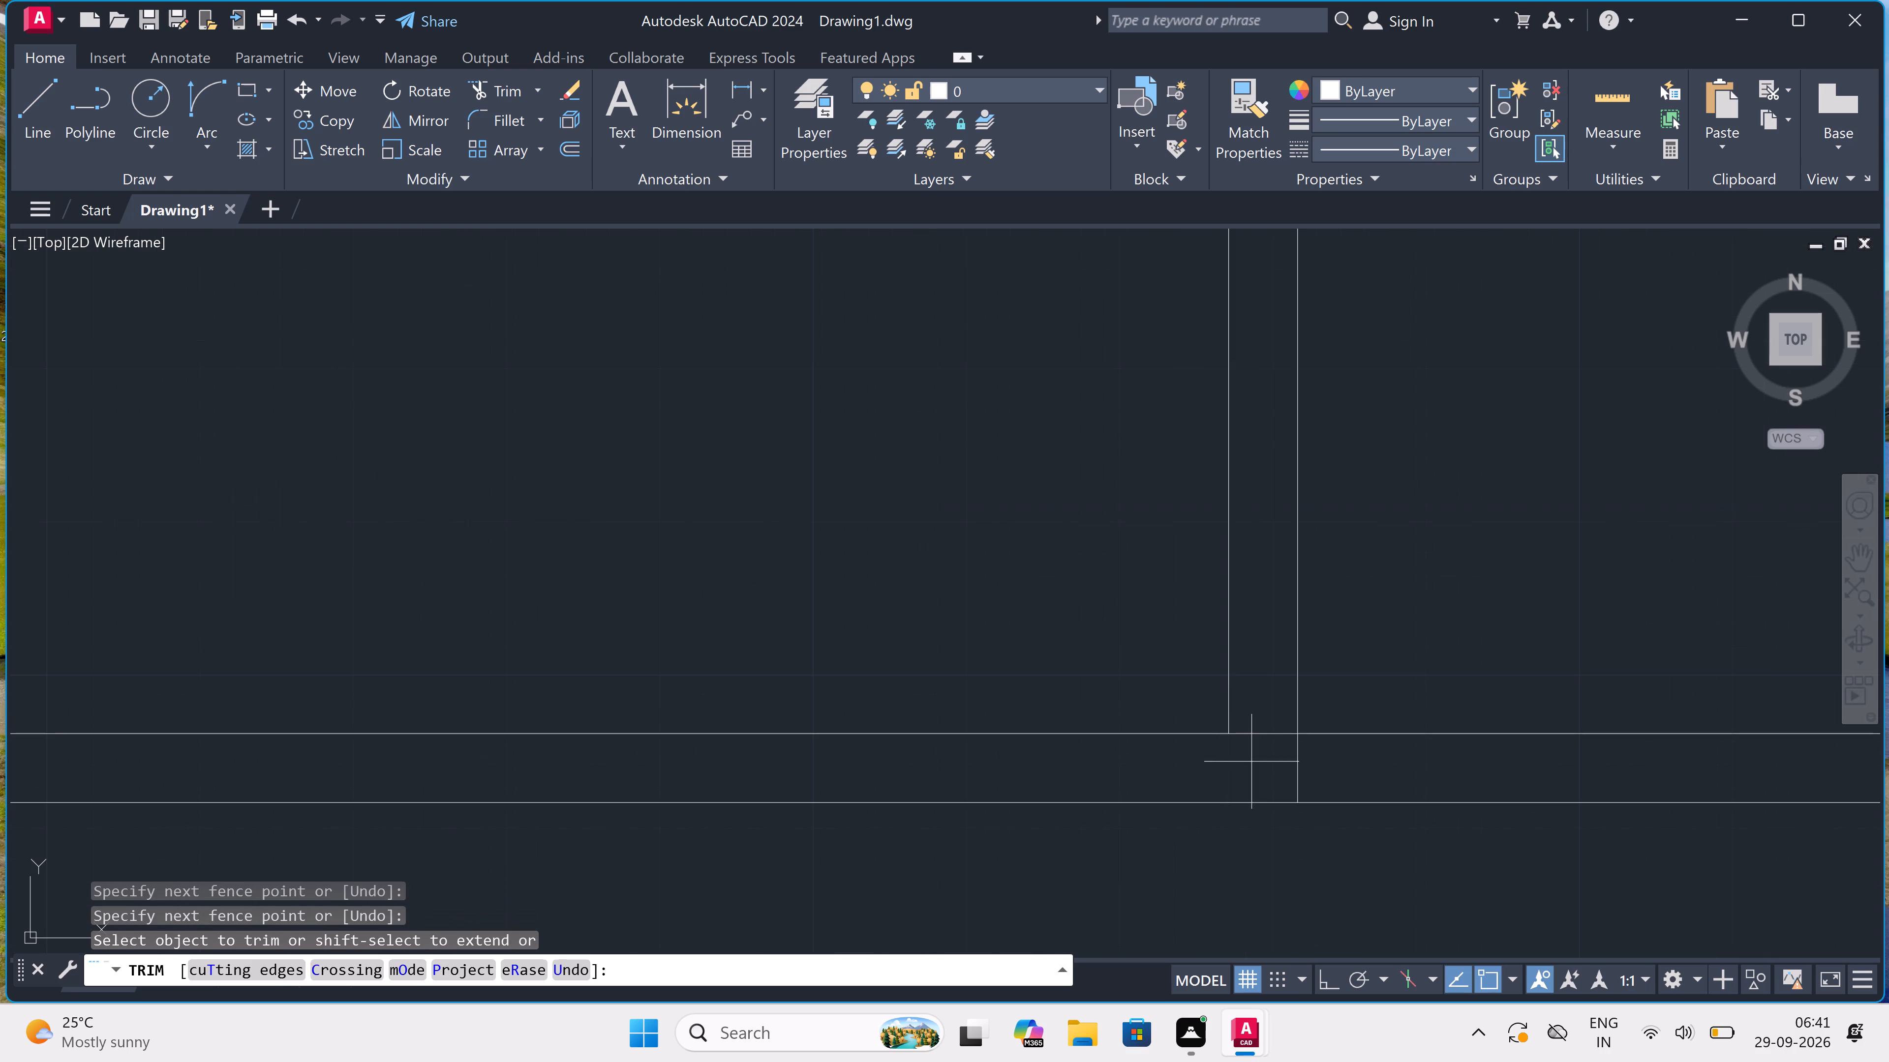
pyautogui.click(1253, 711)
pyautogui.scroll(-4, 1256, 779)
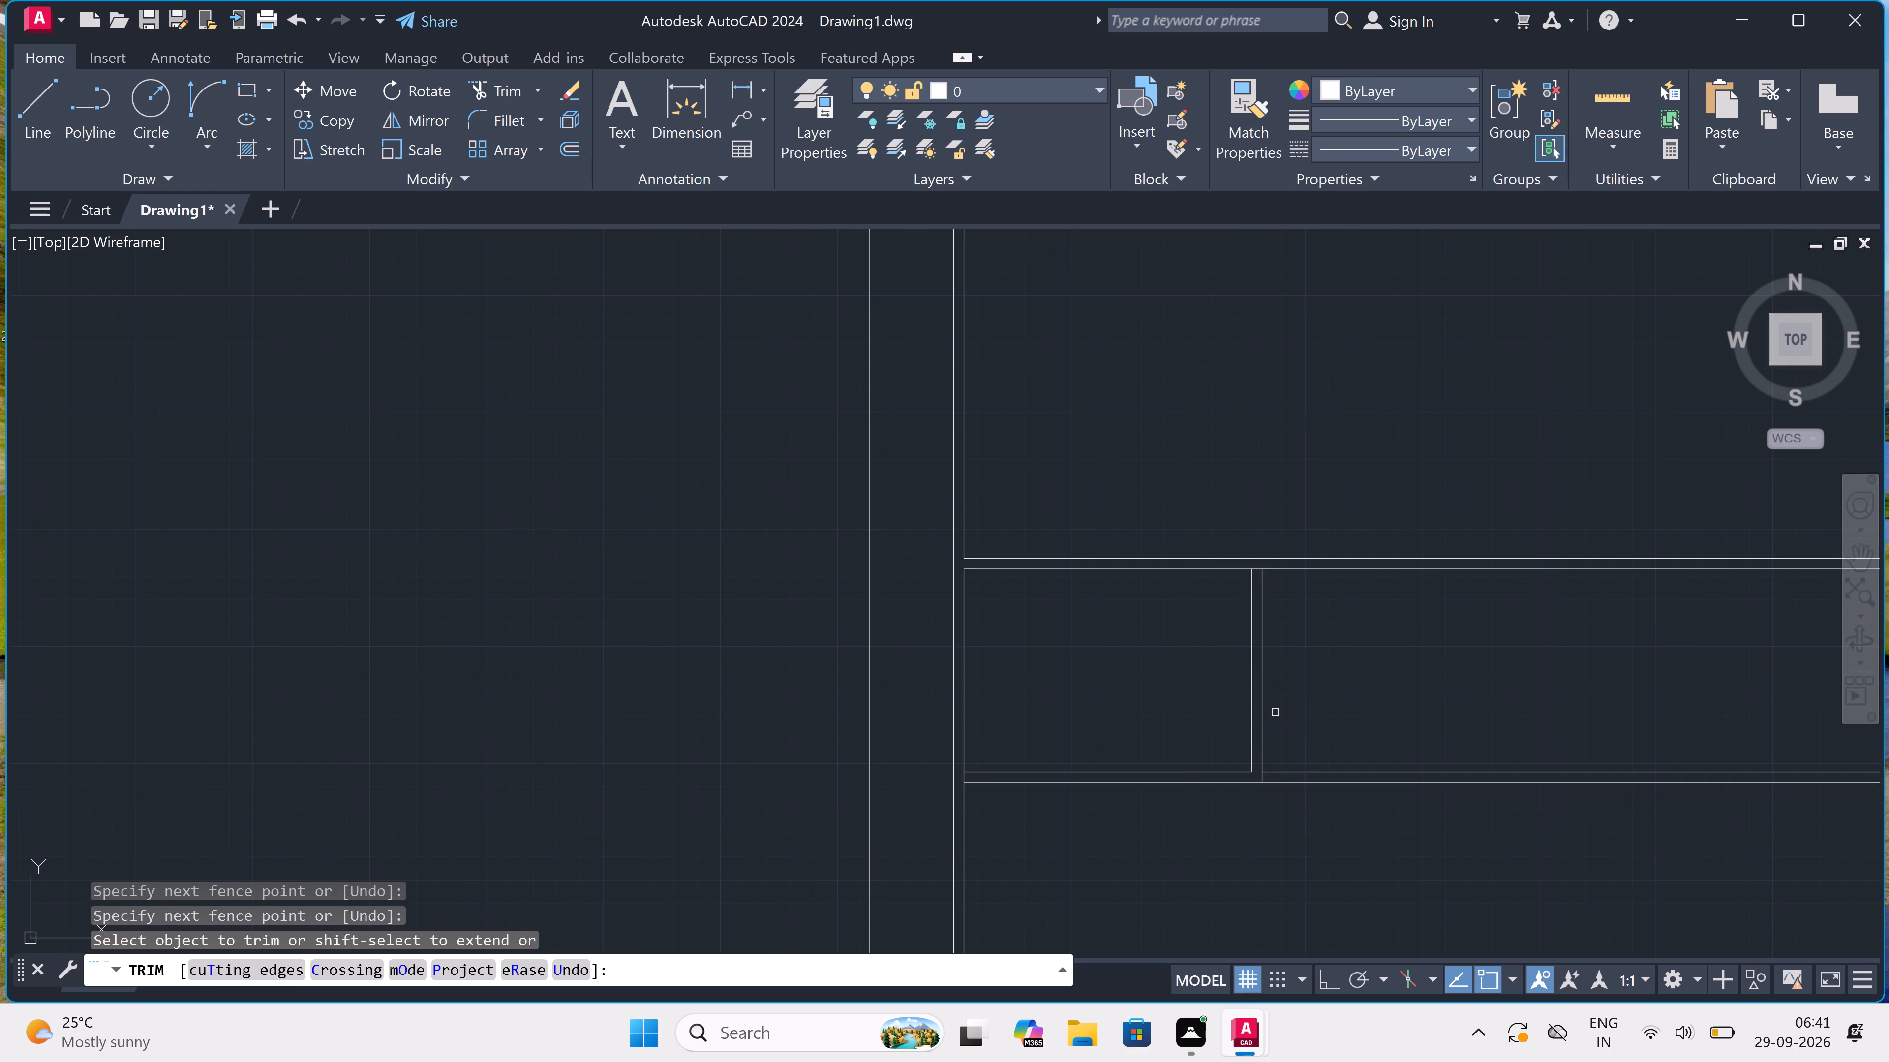
pyautogui.press('Escape')
# Extend both faces of the new partition north to the upper line of the horizontal wall above the narrow room.
pyautogui.write('ex')
pyautogui.press('space')
pyautogui.click(1276, 703)
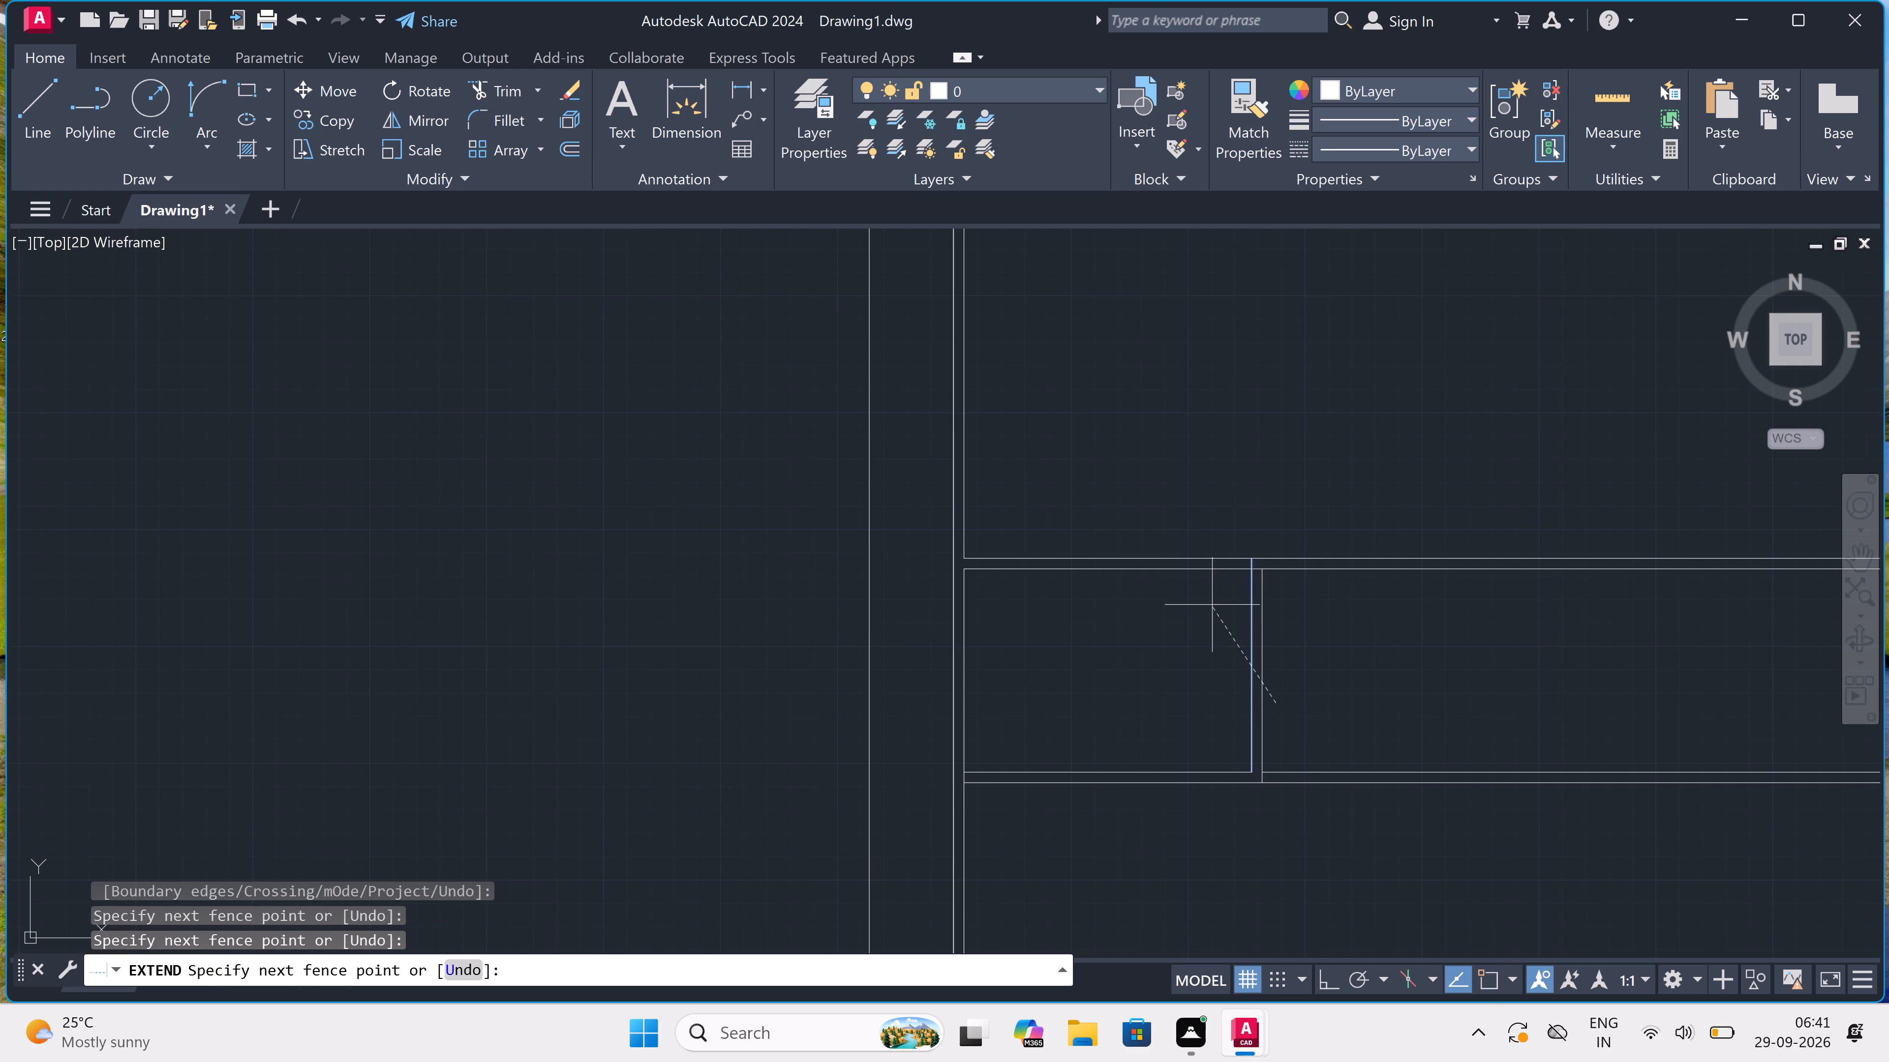
pyautogui.click(1205, 598)
pyautogui.click(1205, 598)
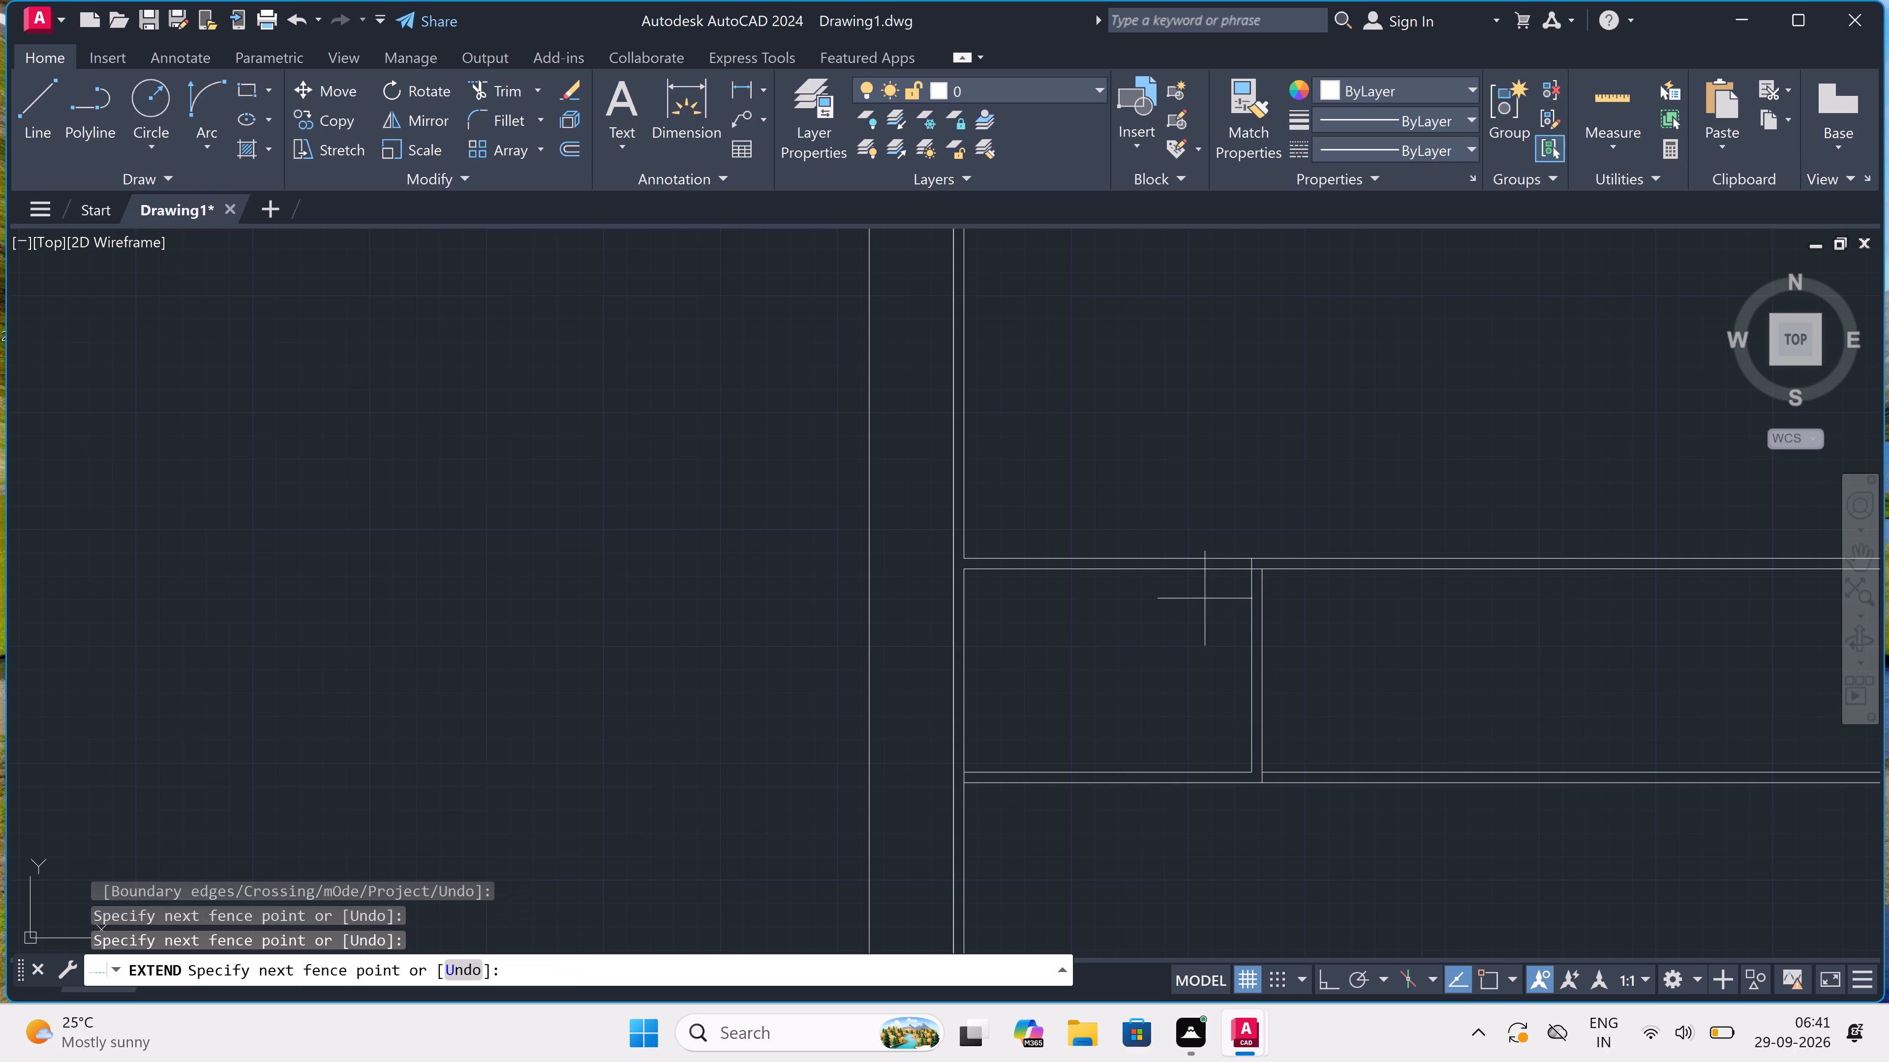
pyautogui.click(1313, 580)
pyautogui.press('Escape')
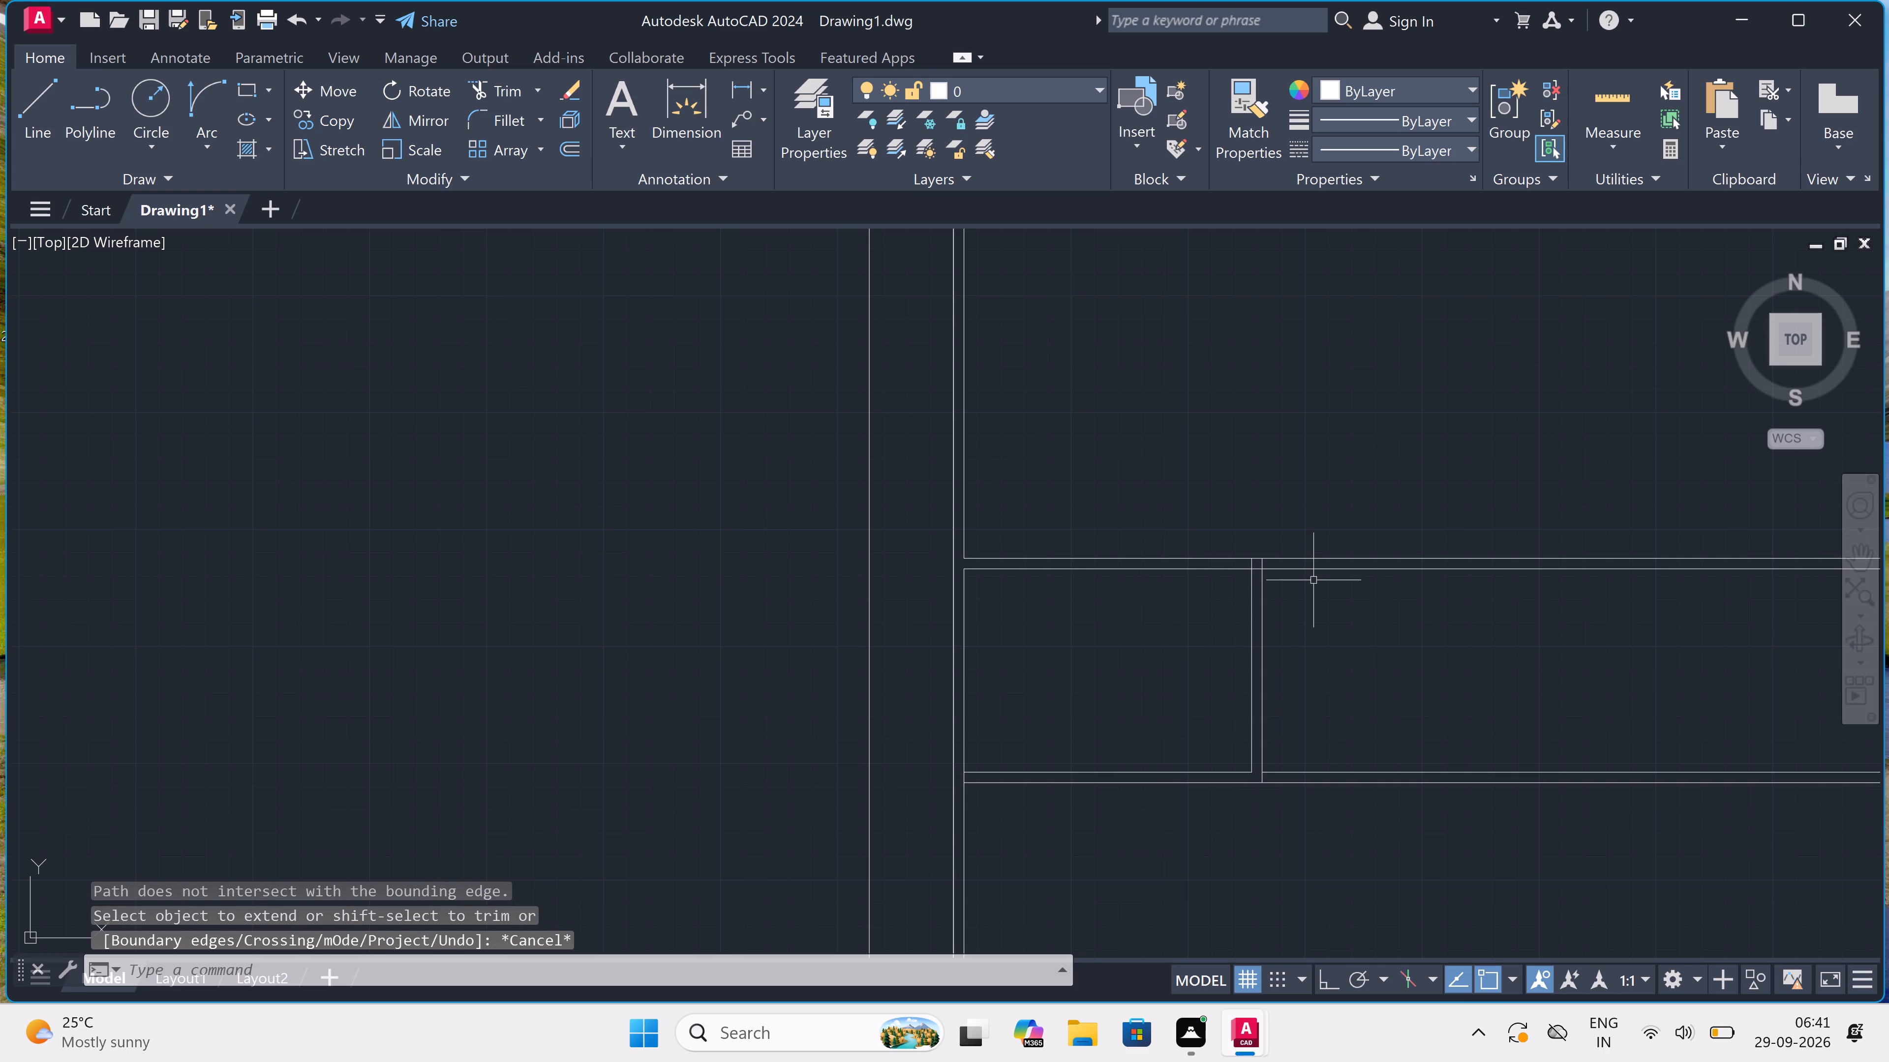
# With Ortho on, draw a 4'6" line east along the lowest wall's upper line, starting from the partition's east face.
pyautogui.press('l')
pyautogui.press('space')
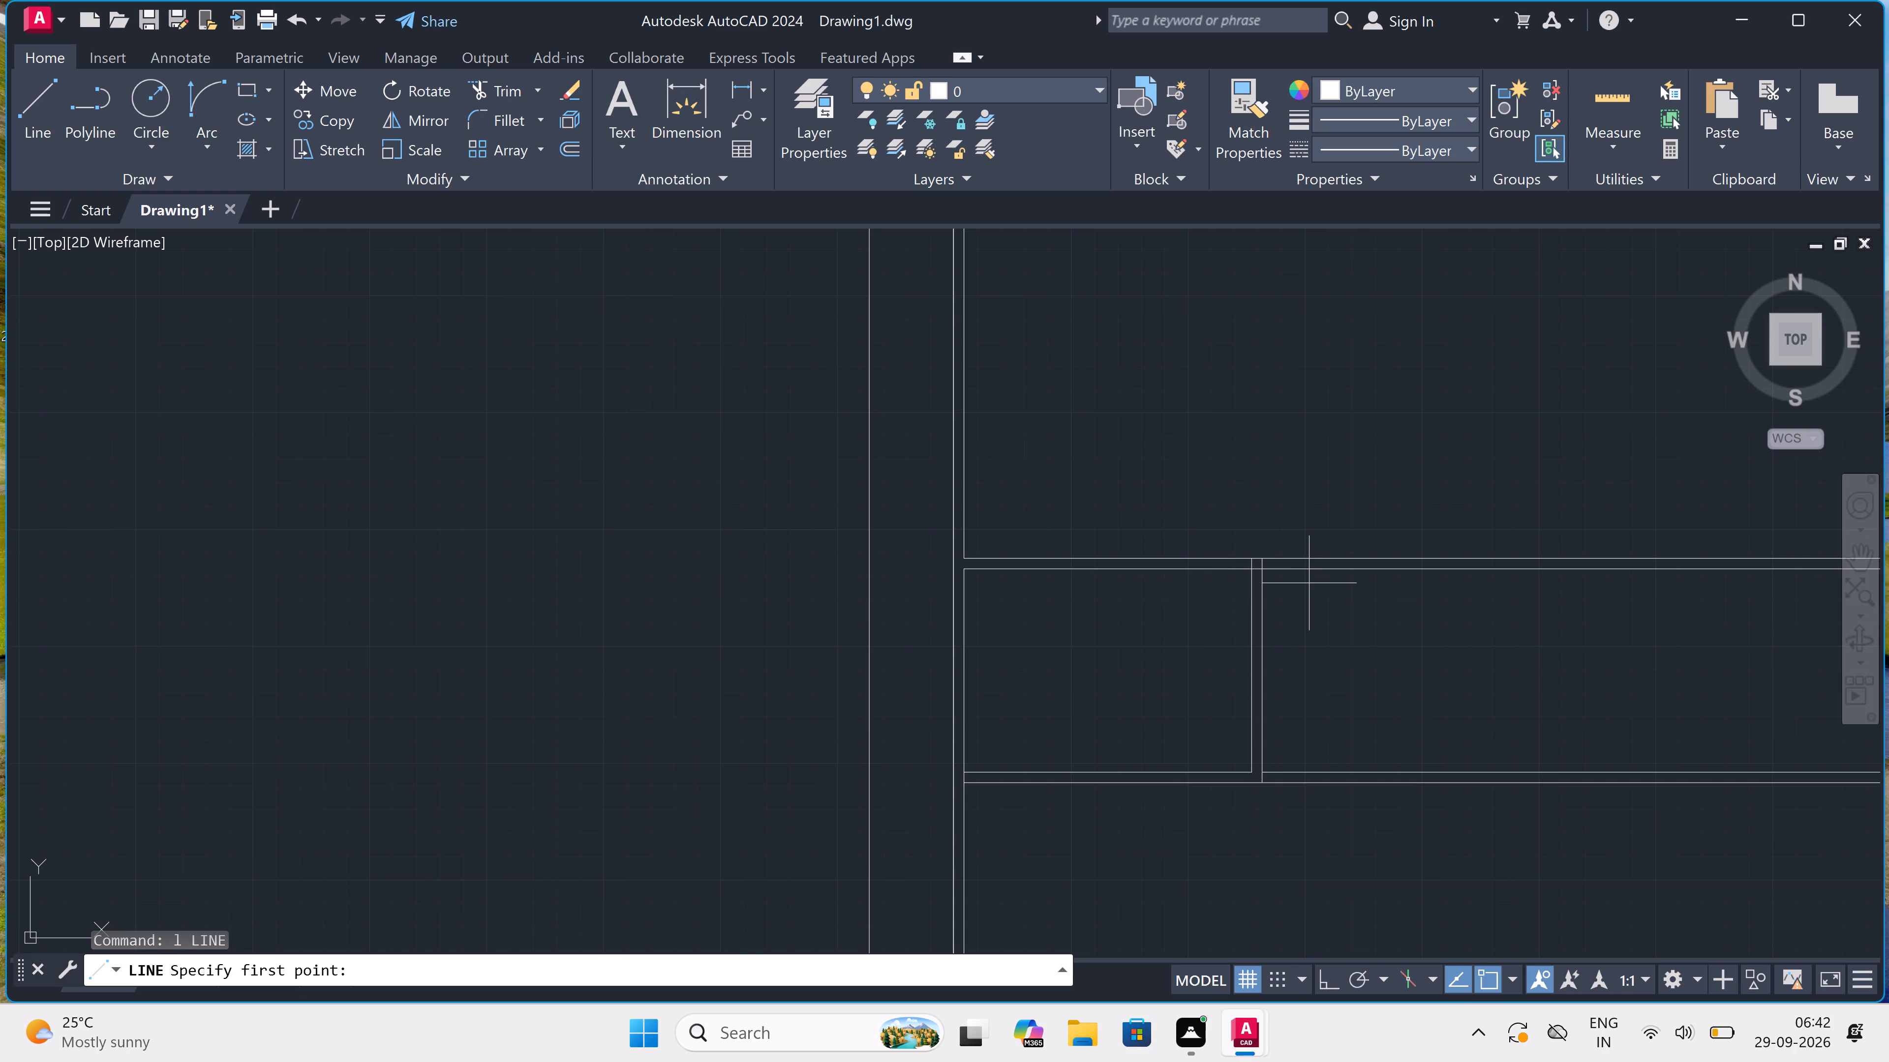
pyautogui.scroll(1, 1311, 583)
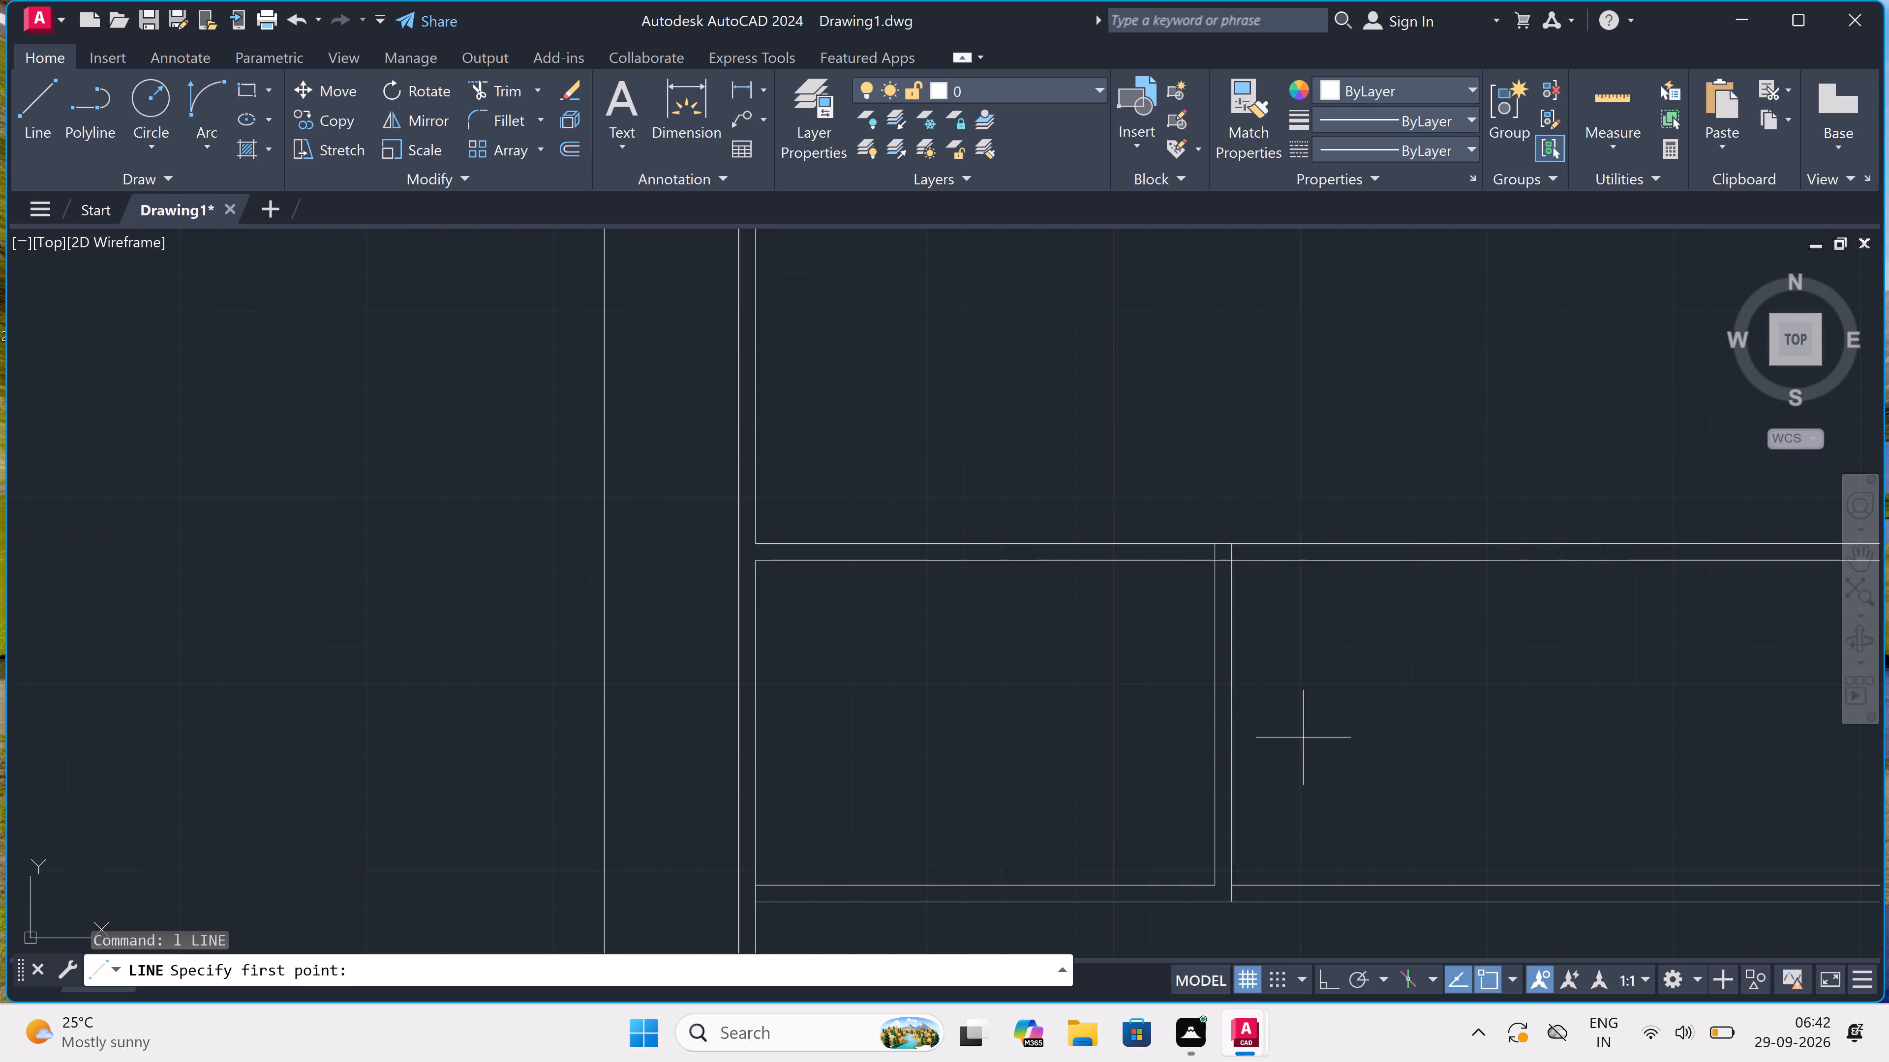
pyautogui.click(1227, 881)
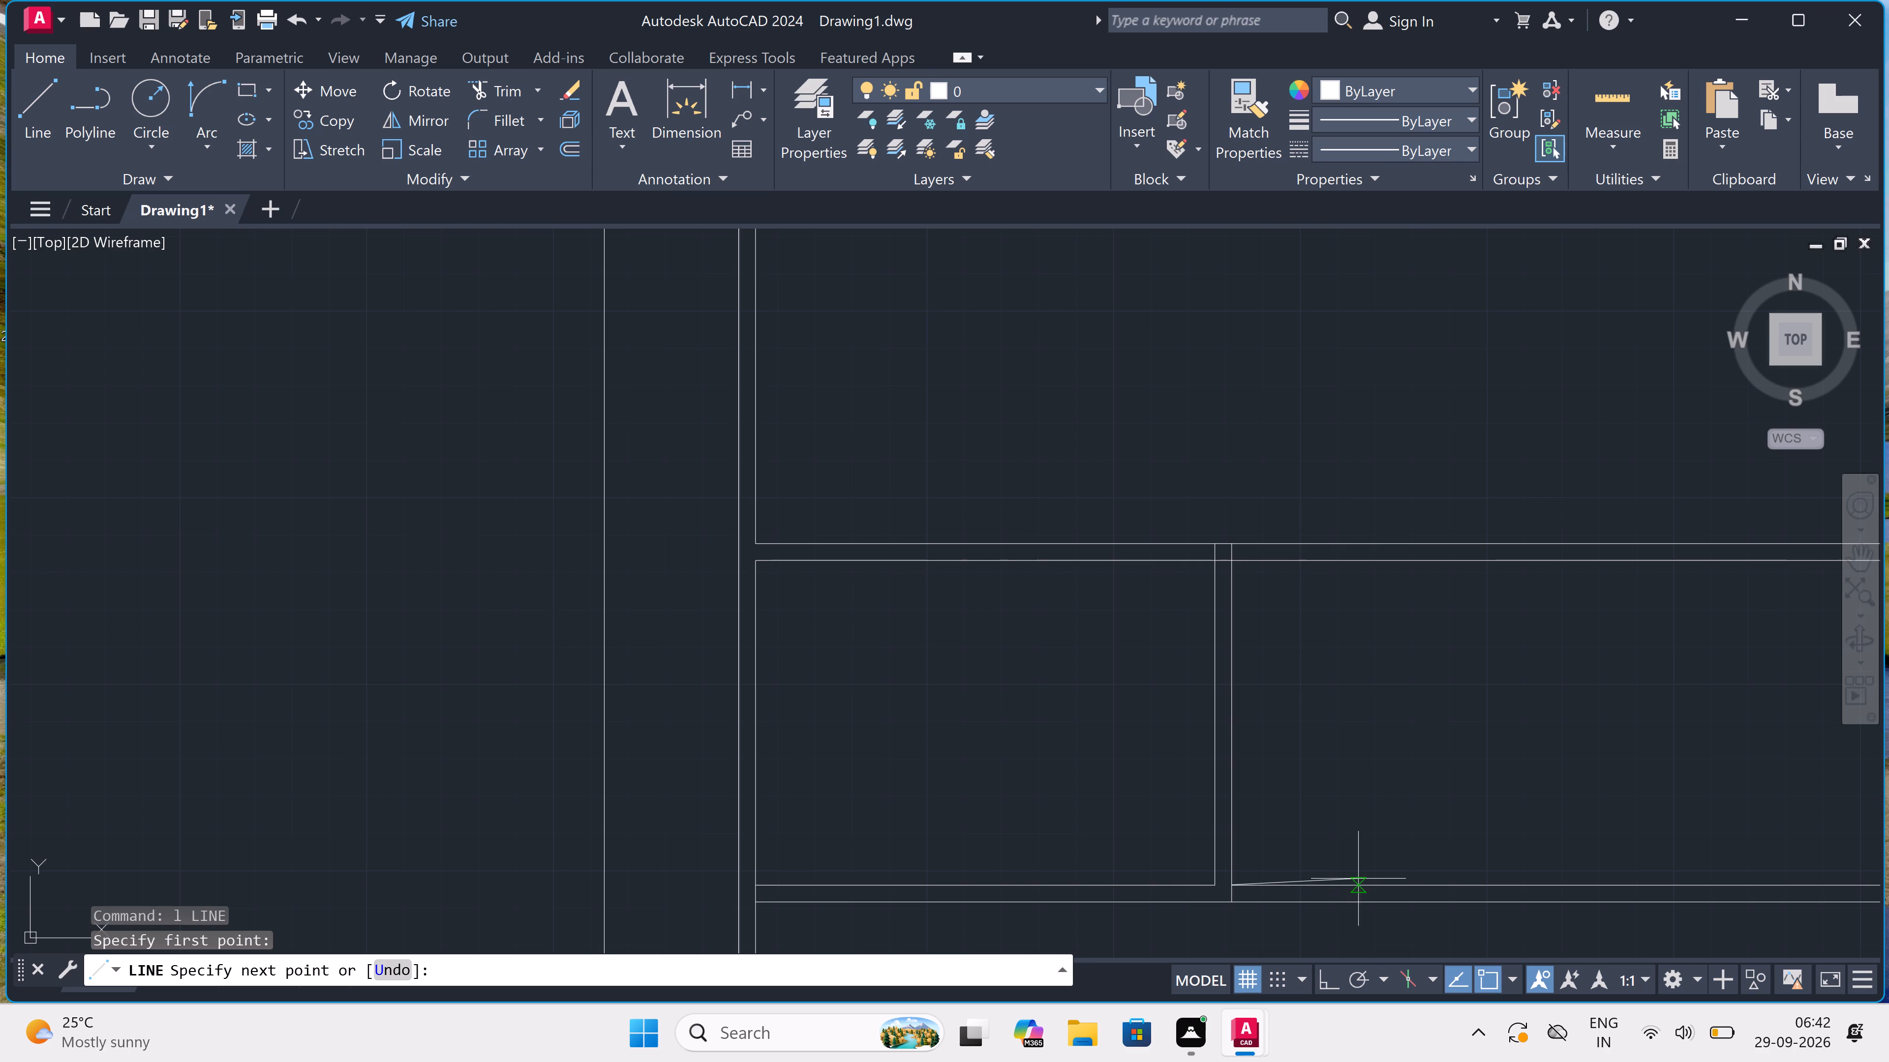
pyautogui.press('F8')
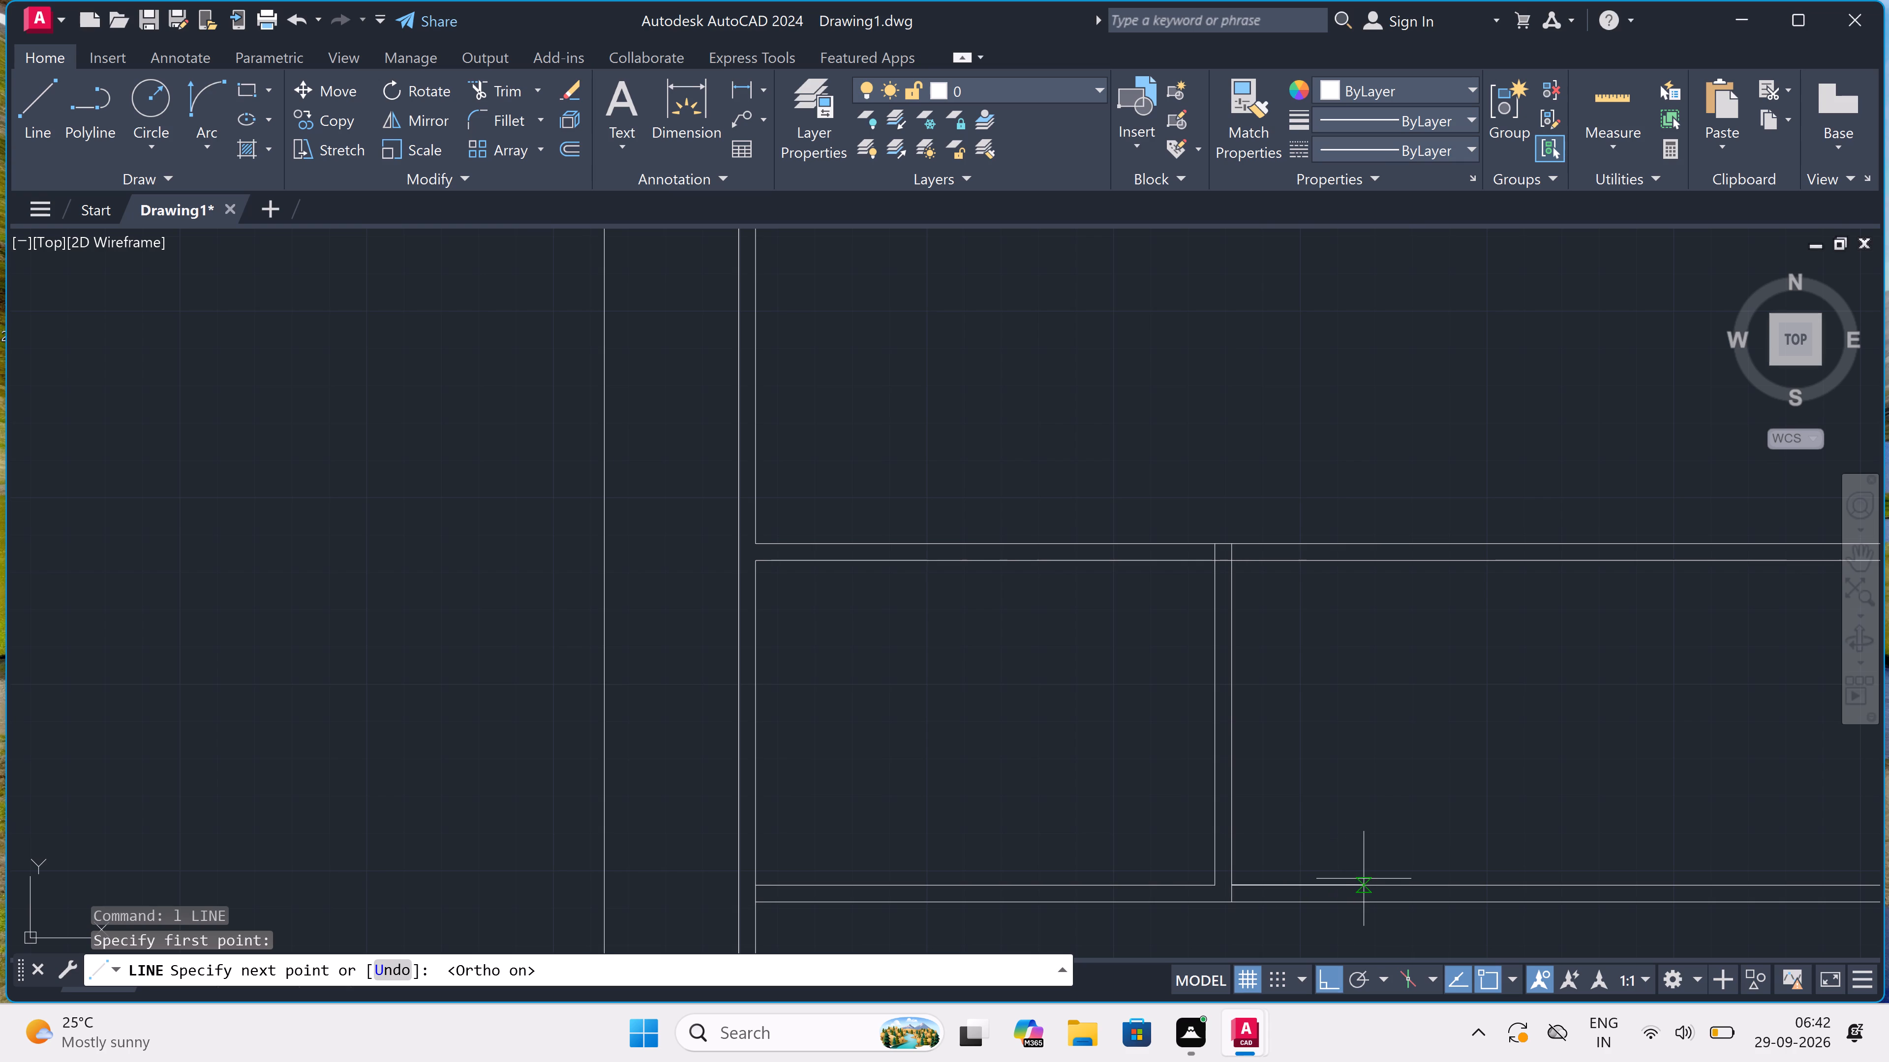
pyautogui.press('4')
pyautogui.press("'")
pyautogui.press('6')
pyautogui.hotkey('shift', '"')
pyautogui.press('space')
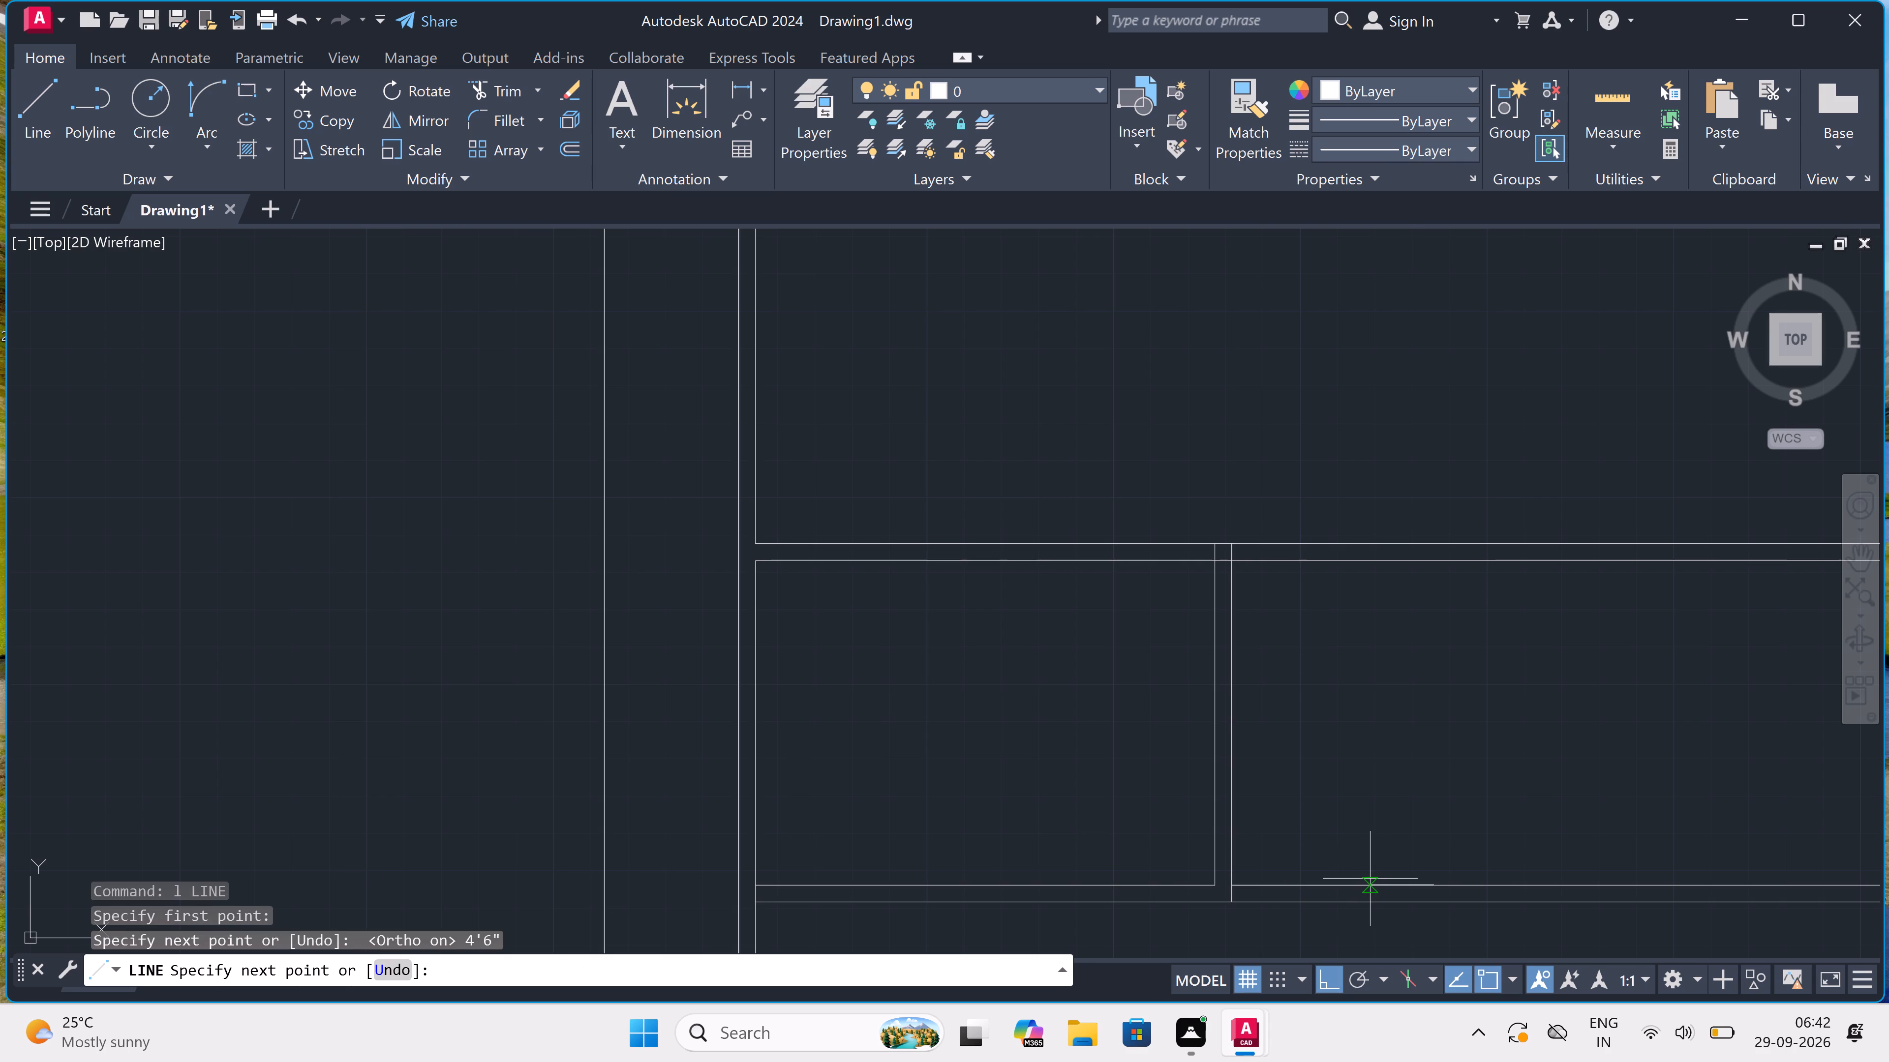
# Continue the line north to the upper wall's top line, 4.5" east, and back south to the lowest wall to outline a second partition.
pyautogui.click(1425, 543)
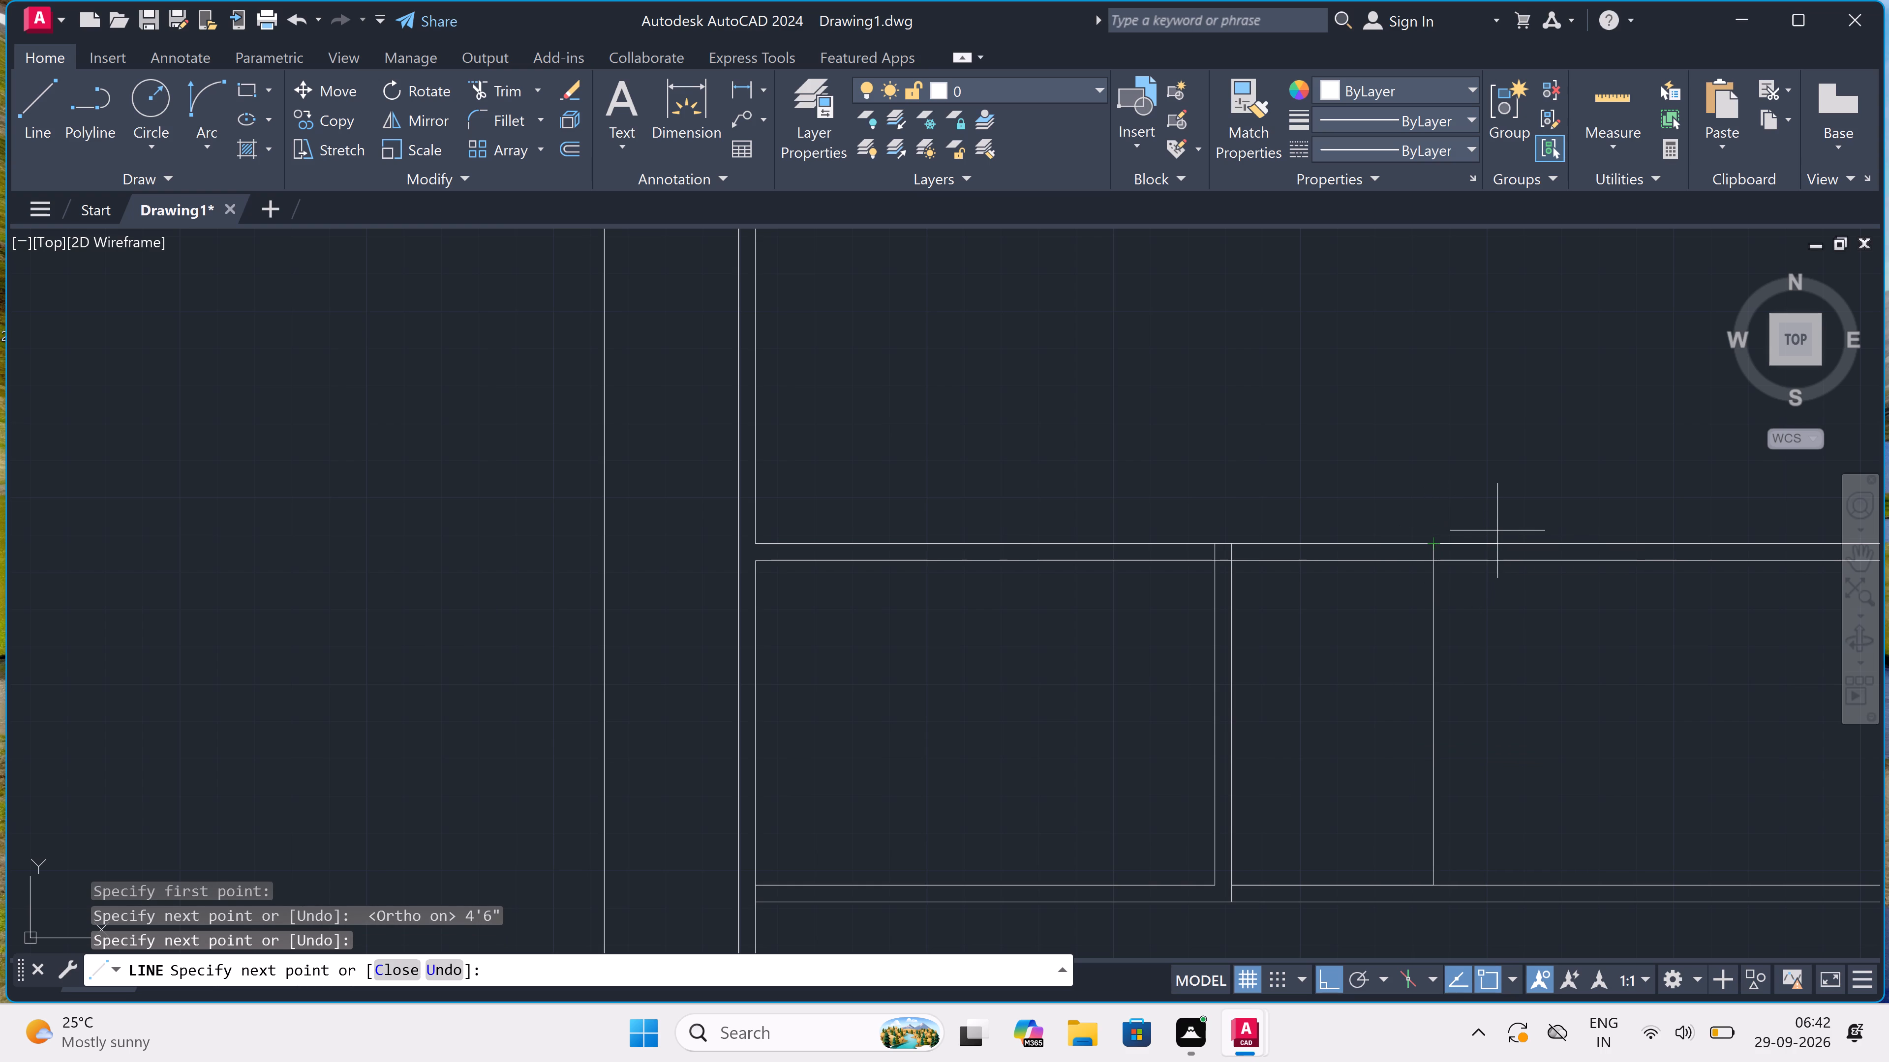
pyautogui.press('4')
pyautogui.press('.')
pyautogui.press('5')
pyautogui.hotkey('shift', '"')
pyautogui.press('space')
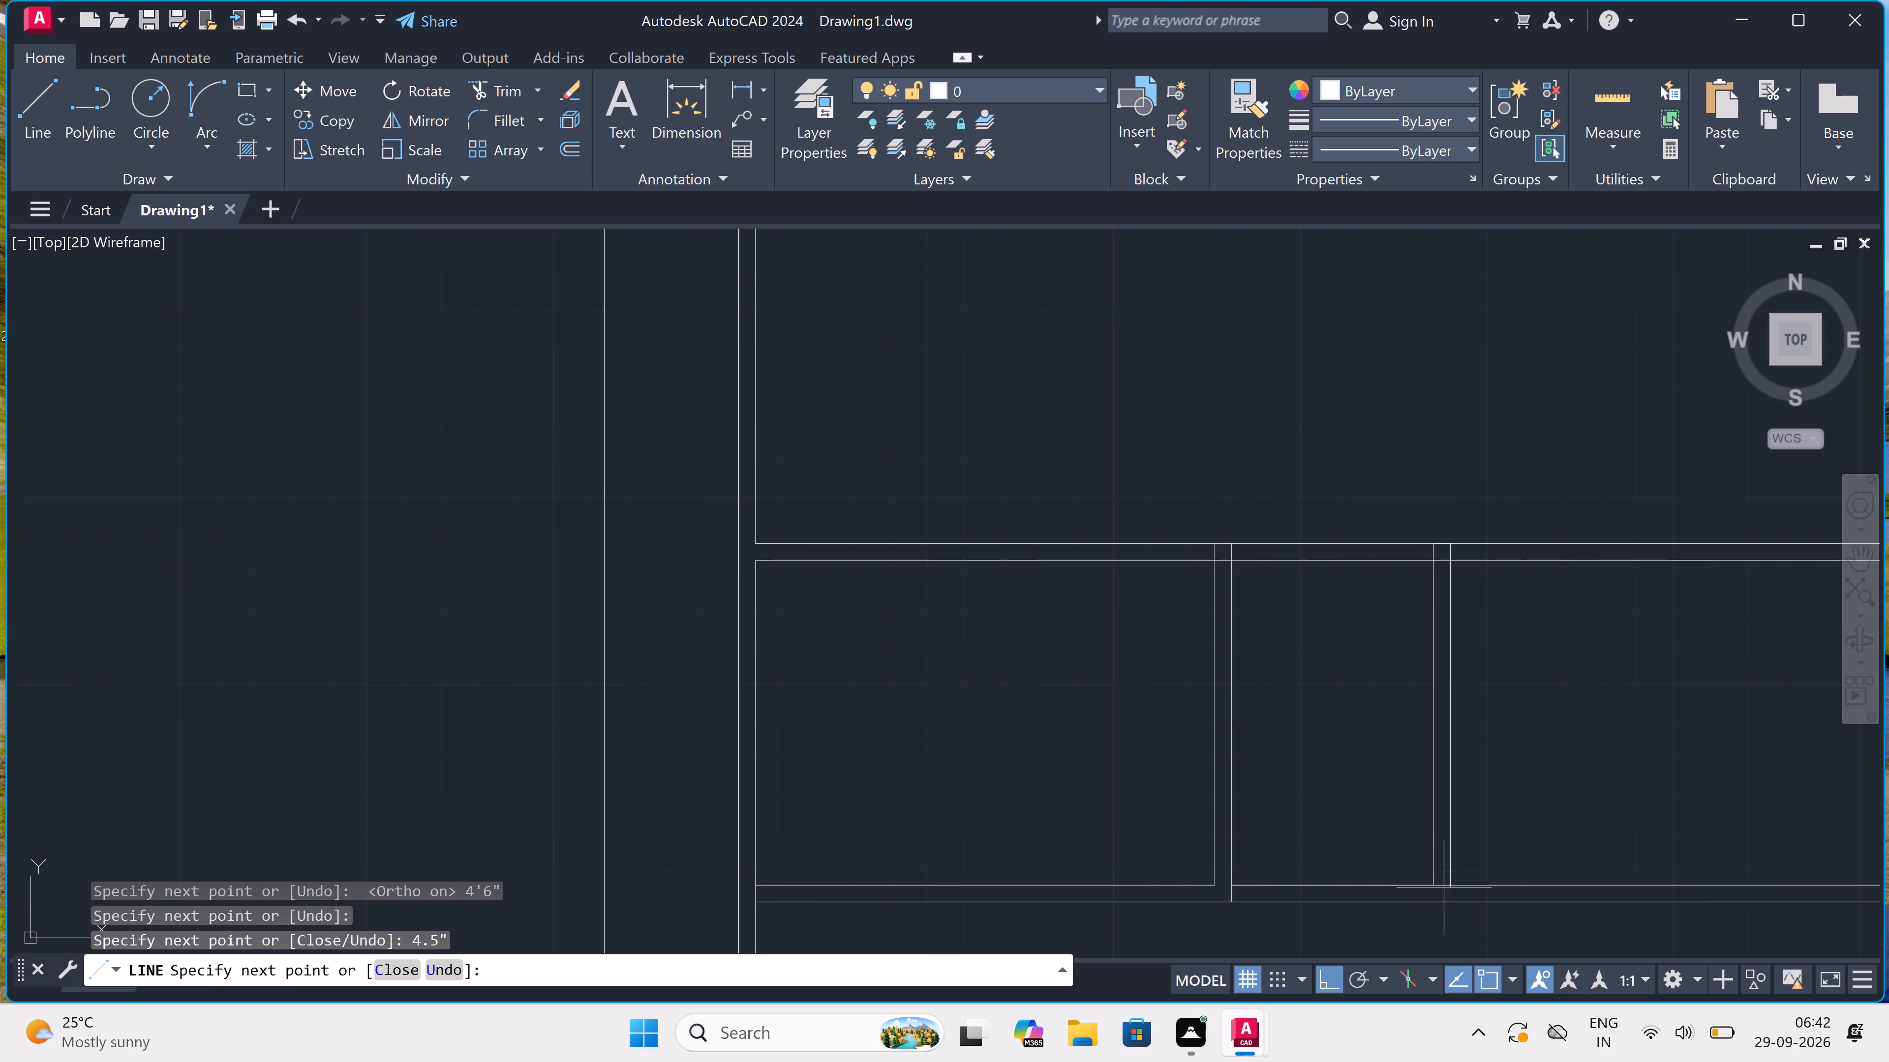
pyautogui.scroll(1, 1441, 875)
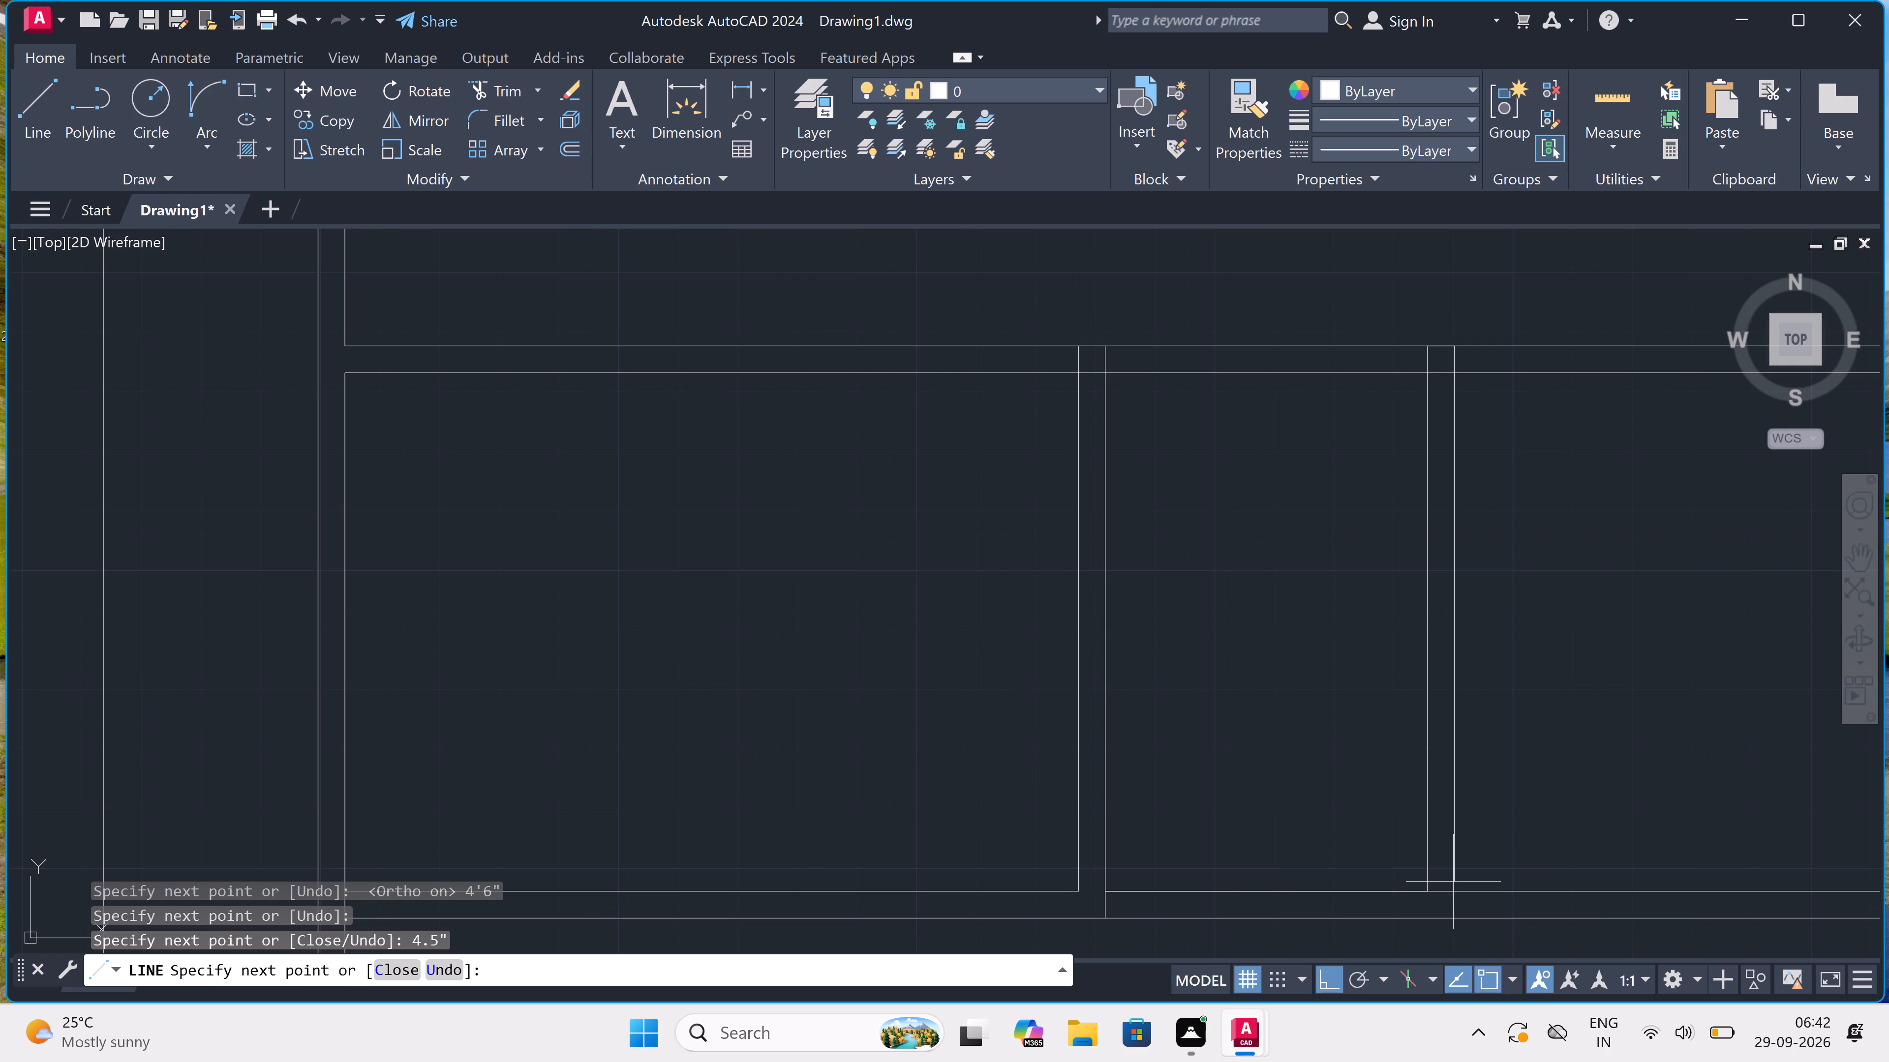
pyautogui.click(1454, 891)
pyautogui.press('Escape')
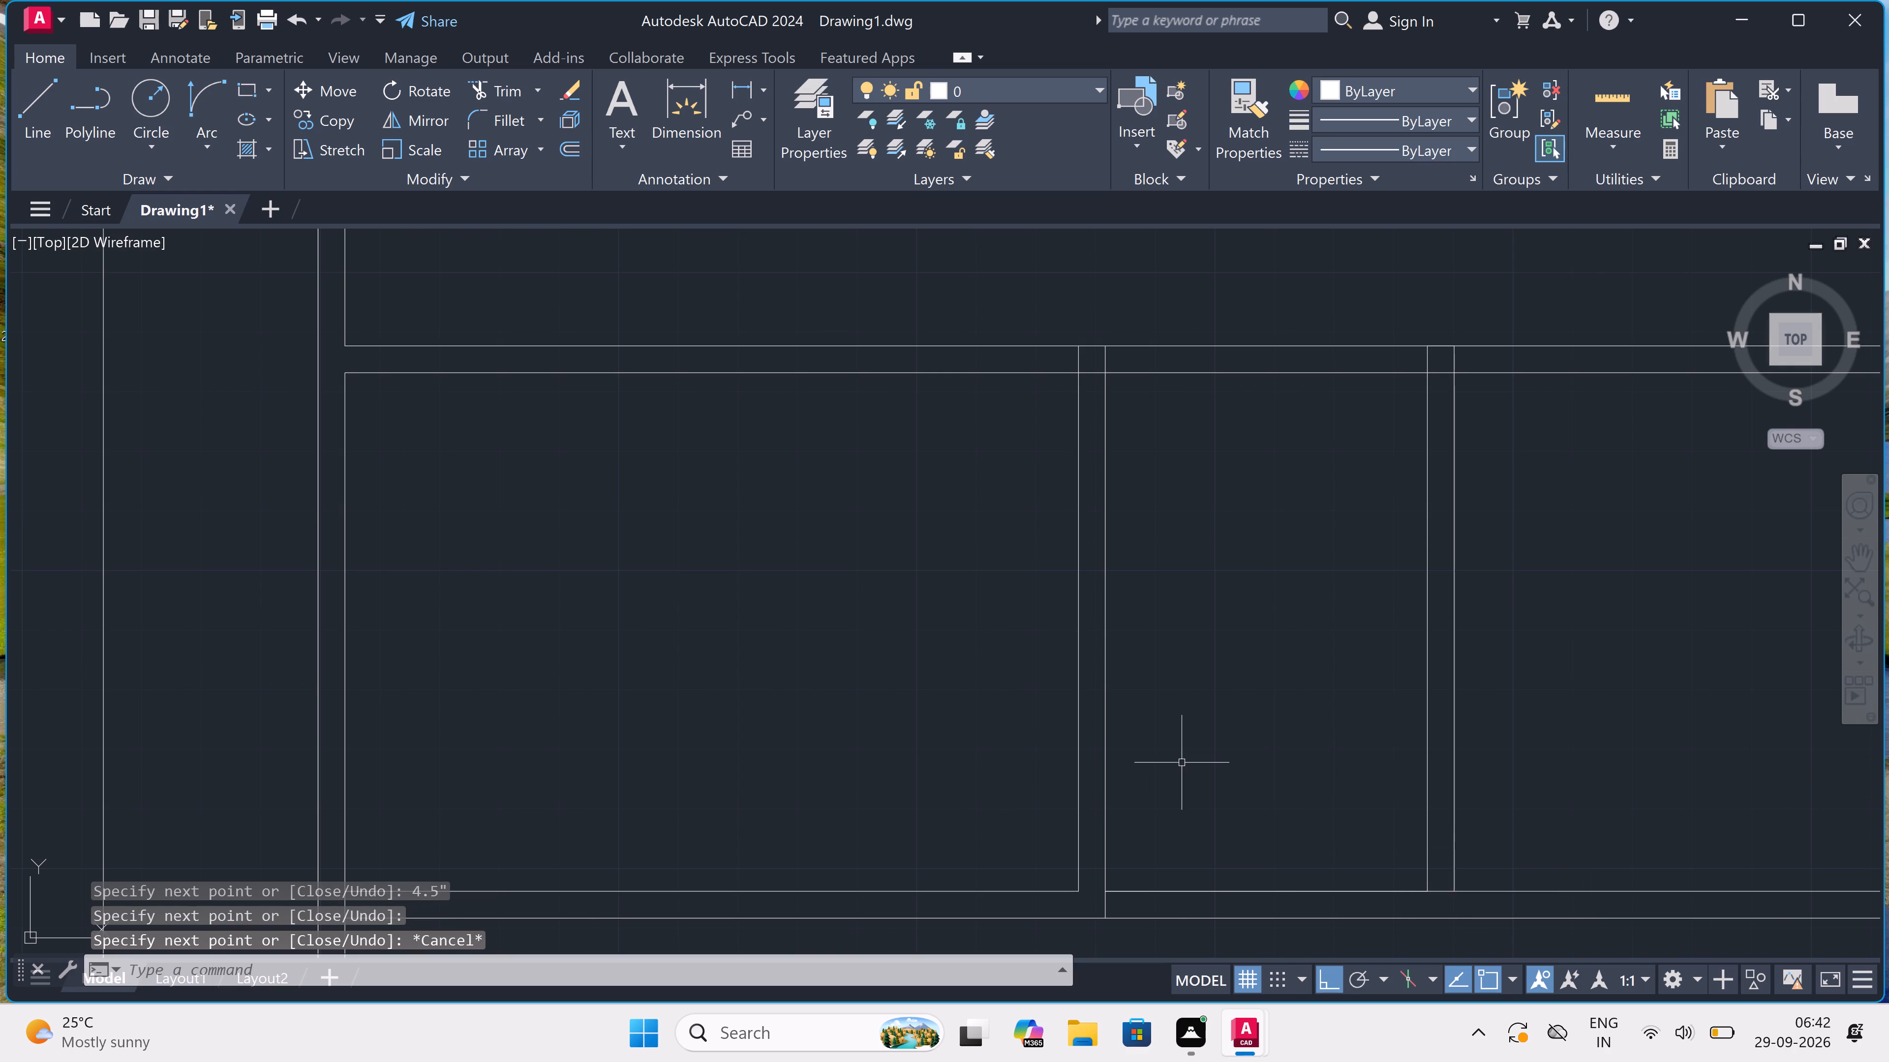
# Draw a 10'11" line east along the lowest wall's upper line from the foot of the second partition's east face.
pyautogui.scroll(-2, 1181, 763)
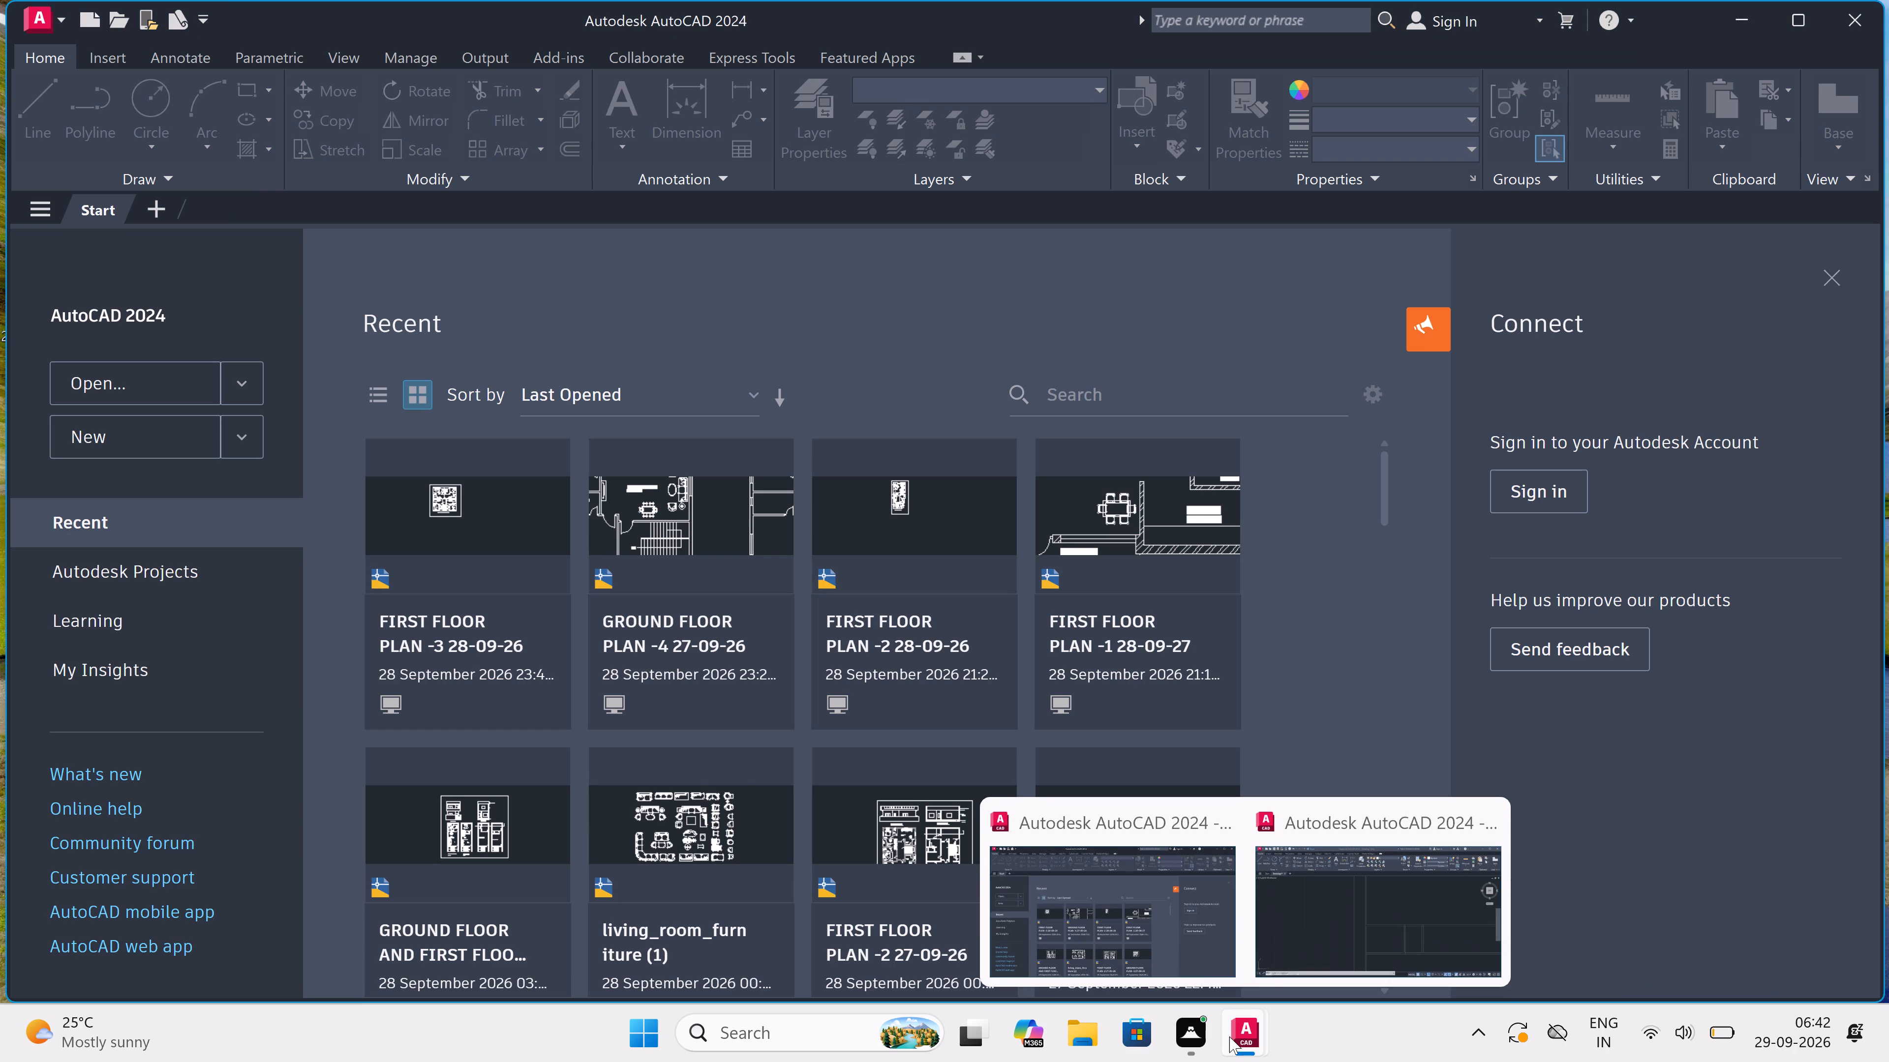
pyautogui.click(1346, 902)
pyautogui.scroll(-3, 1075, 640)
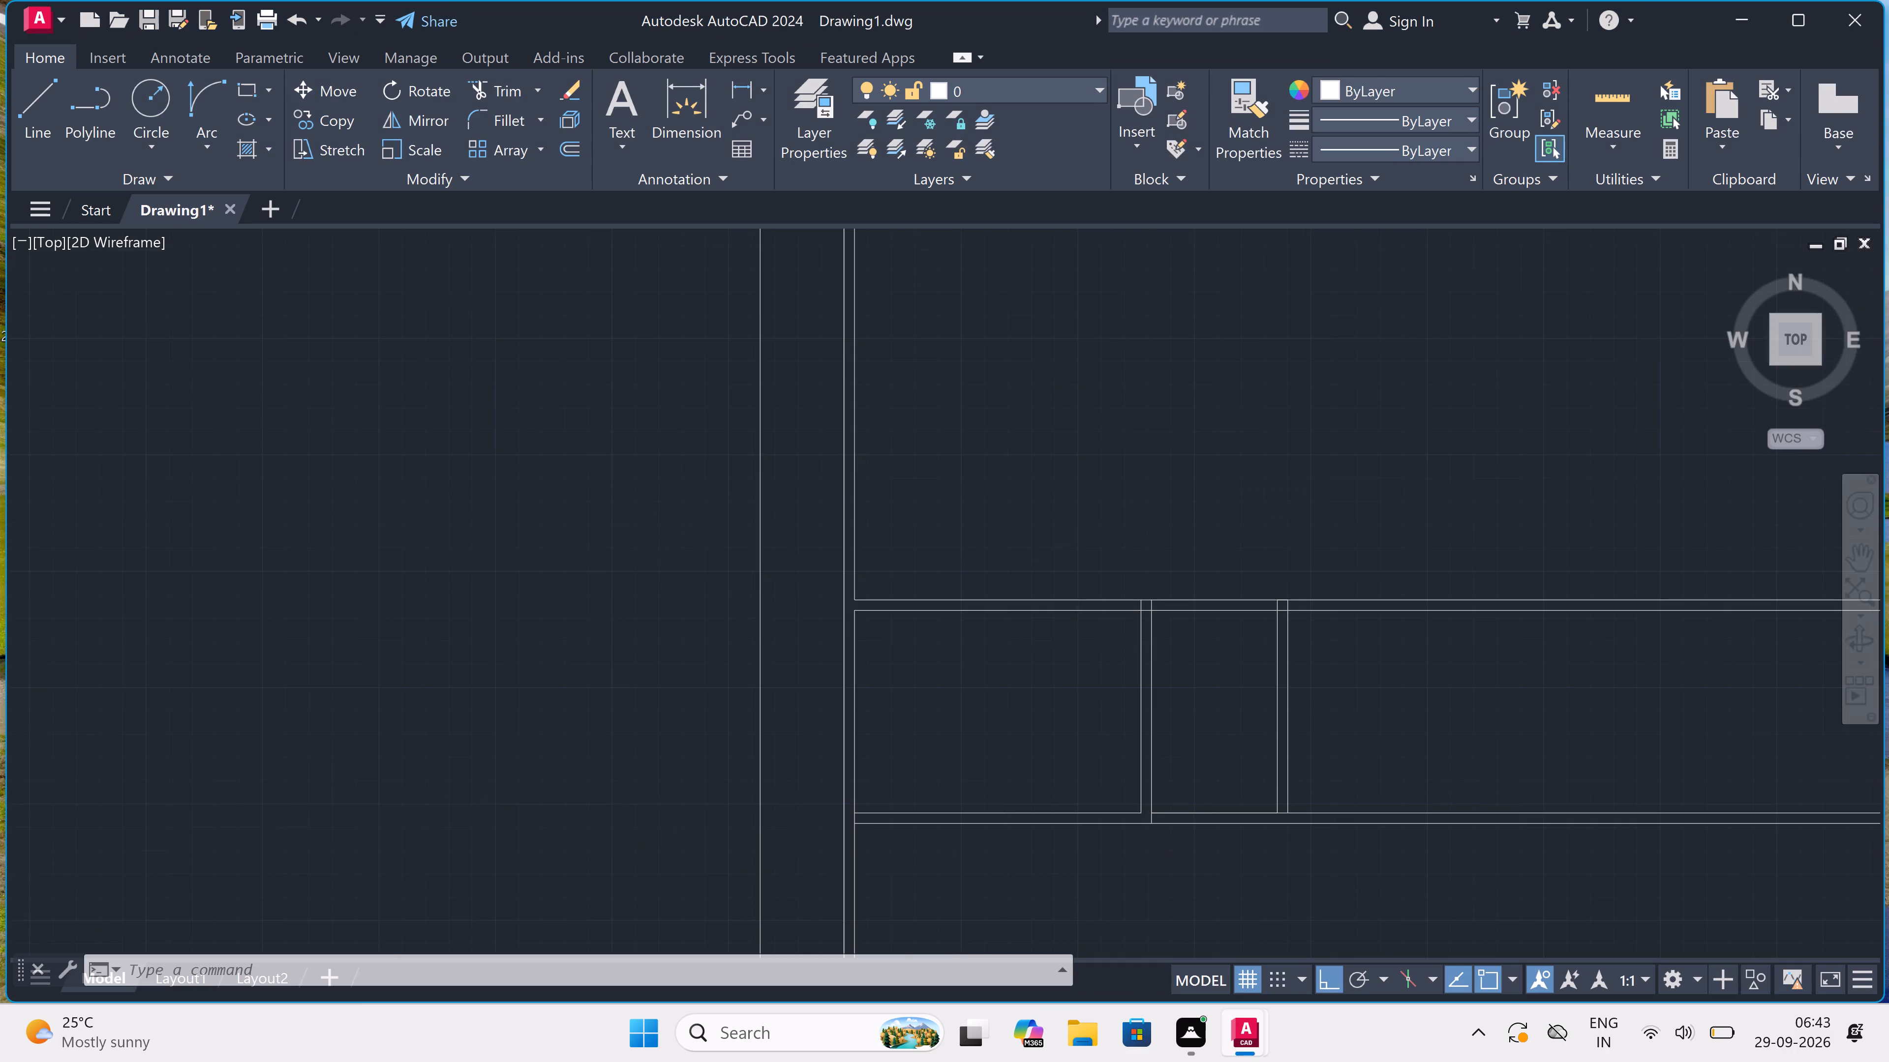
pyautogui.scroll(-3, 1075, 640)
pyautogui.scroll(3, 1082, 623)
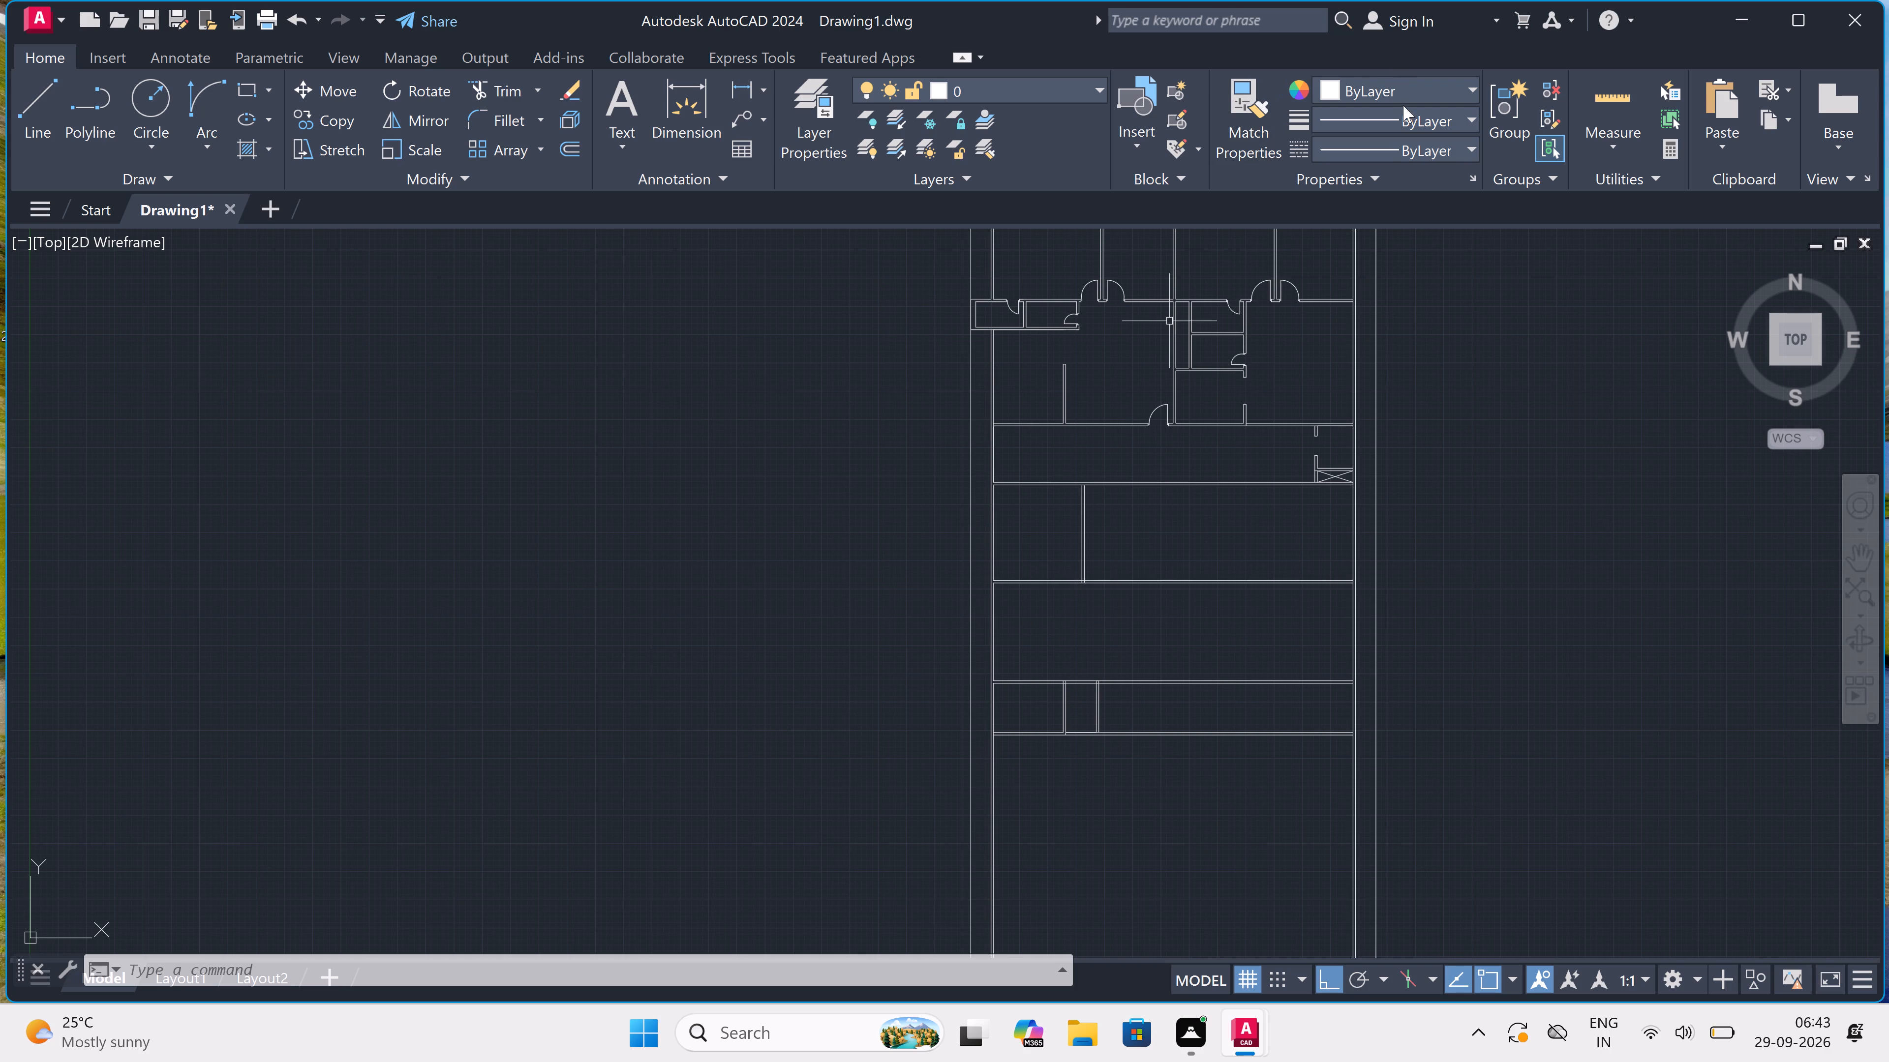
pyautogui.scroll(2, 1084, 731)
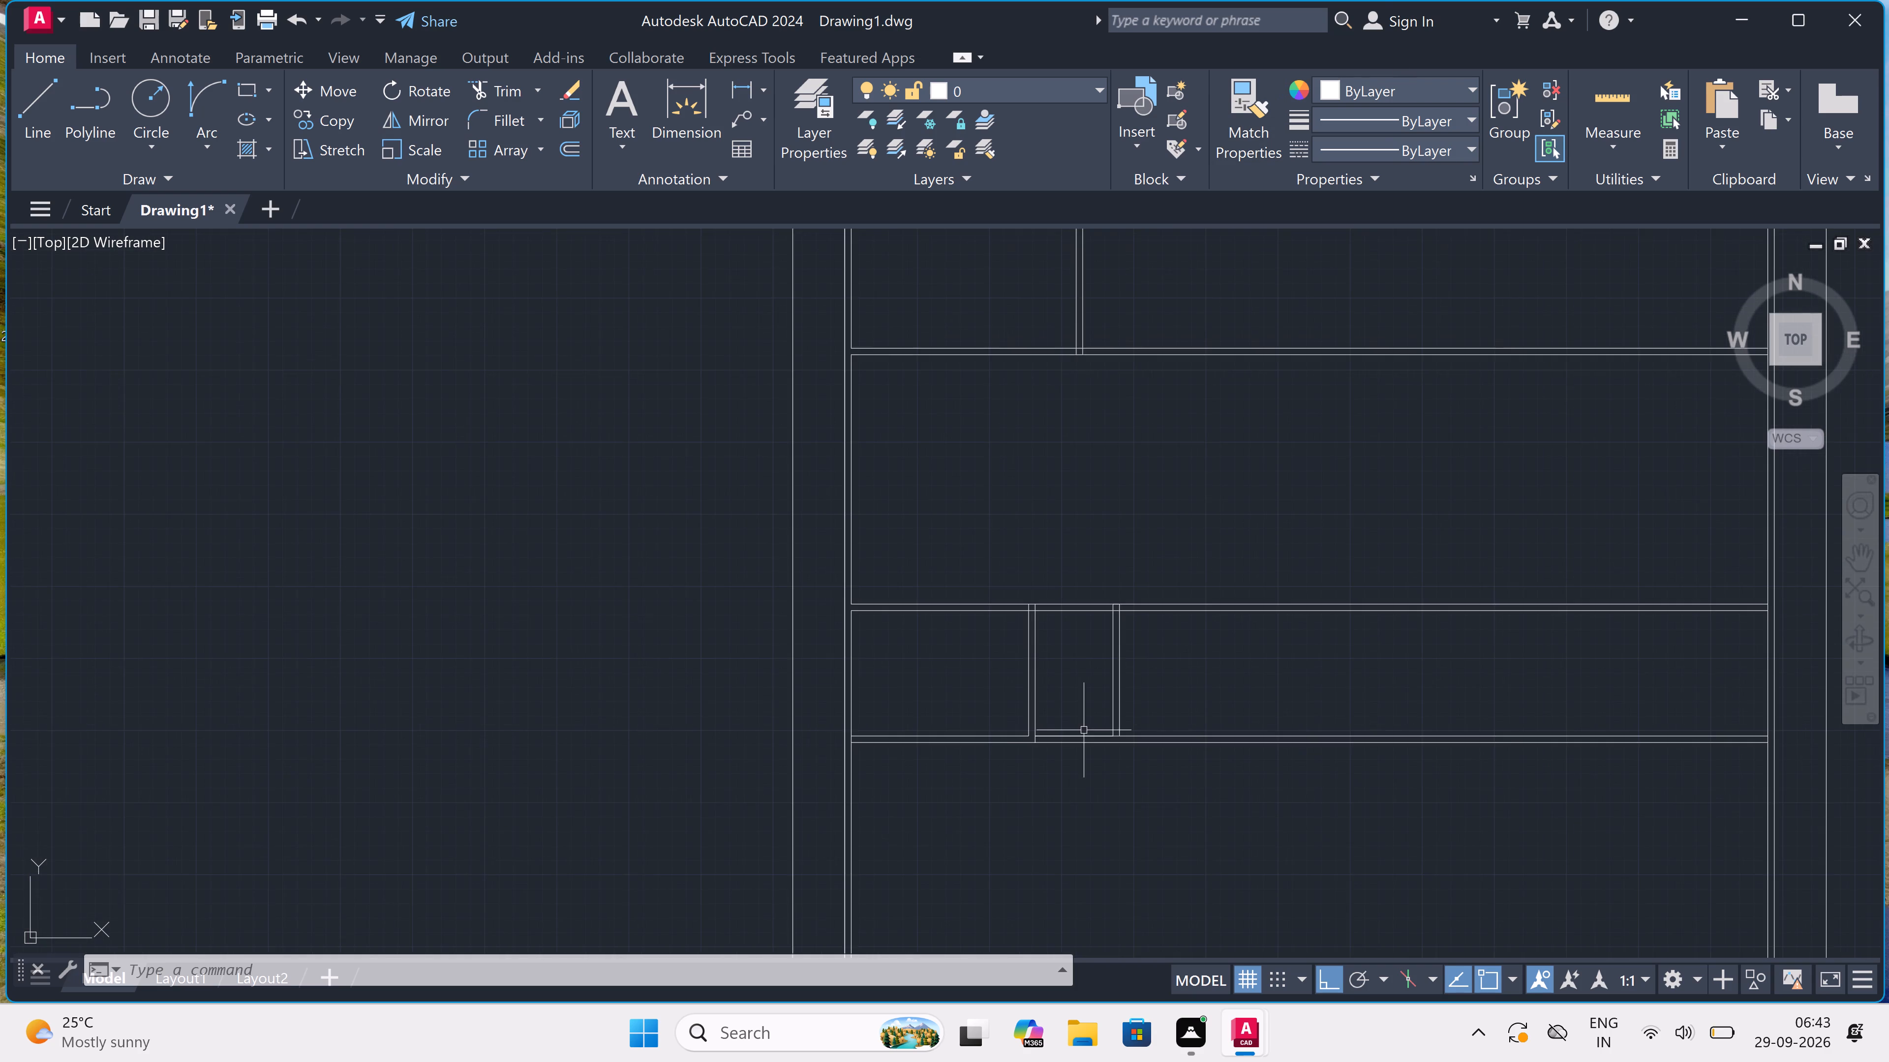
pyautogui.scroll(1, 1079, 728)
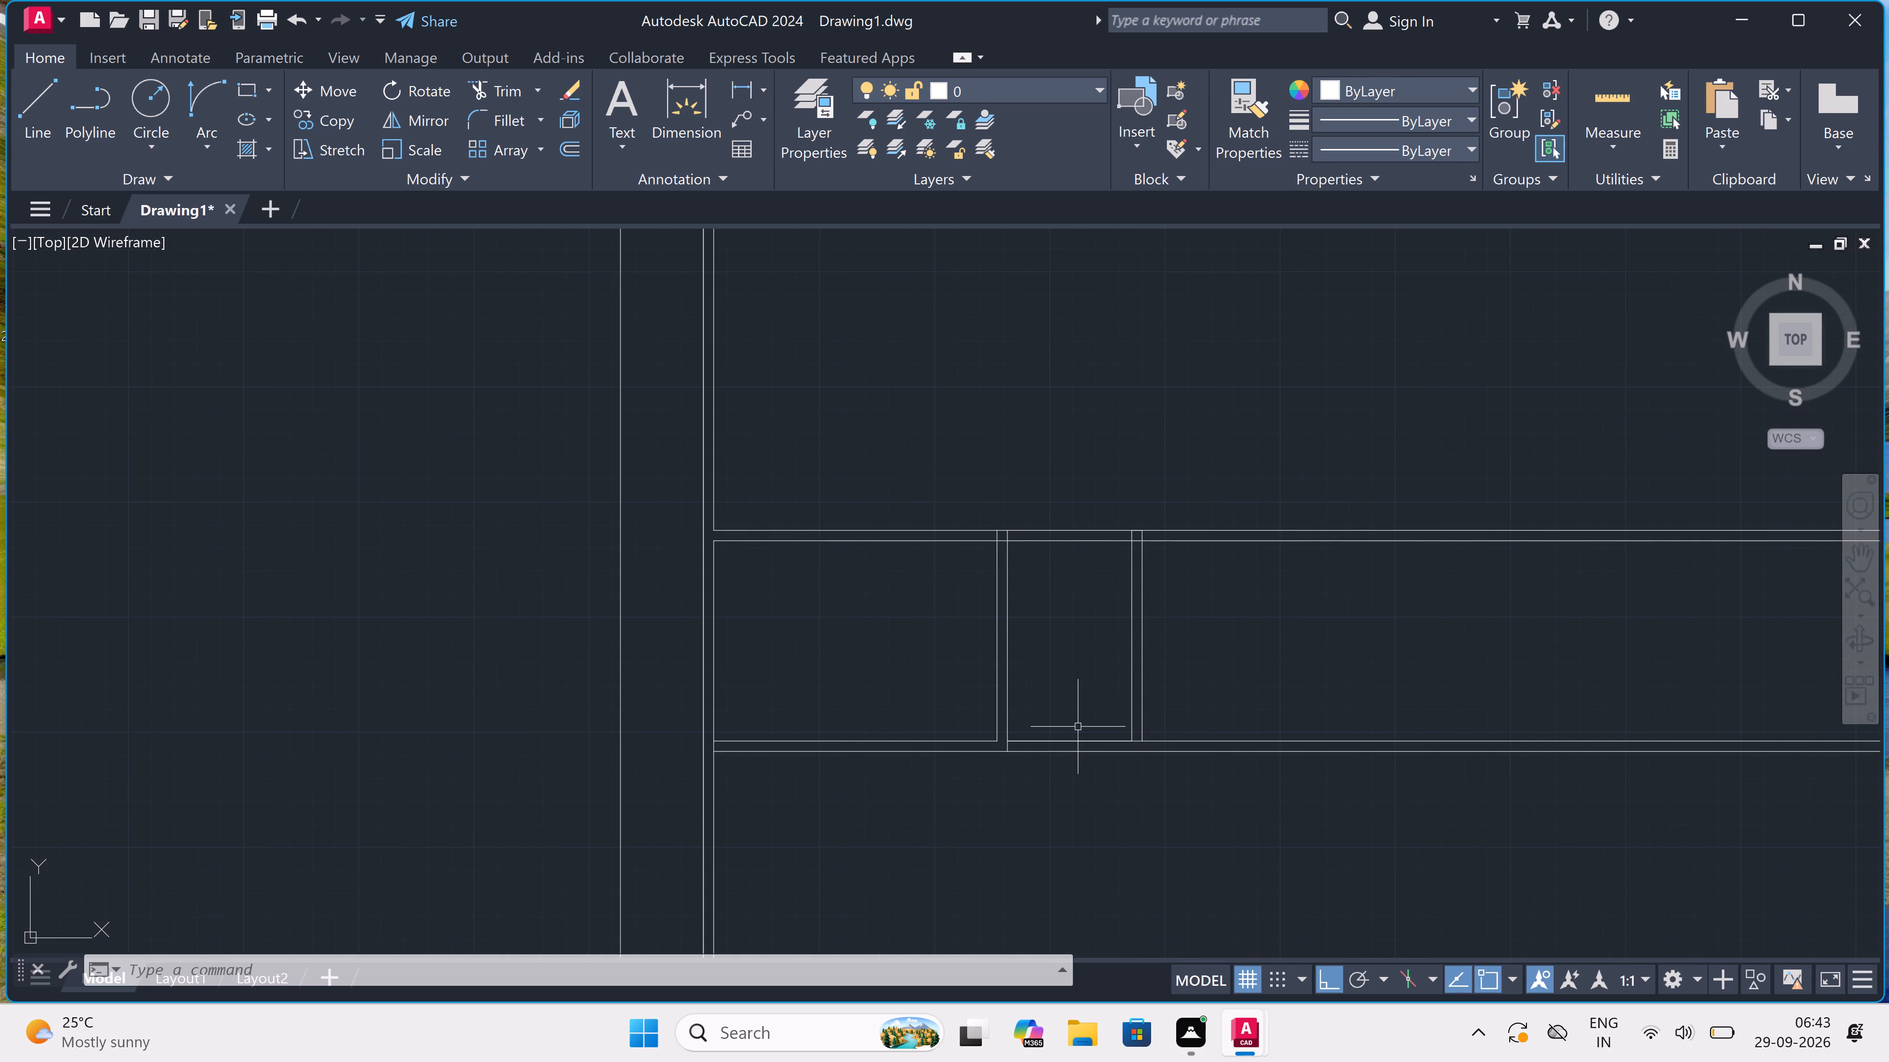
pyautogui.scroll(1, 1119, 695)
pyautogui.press('space')
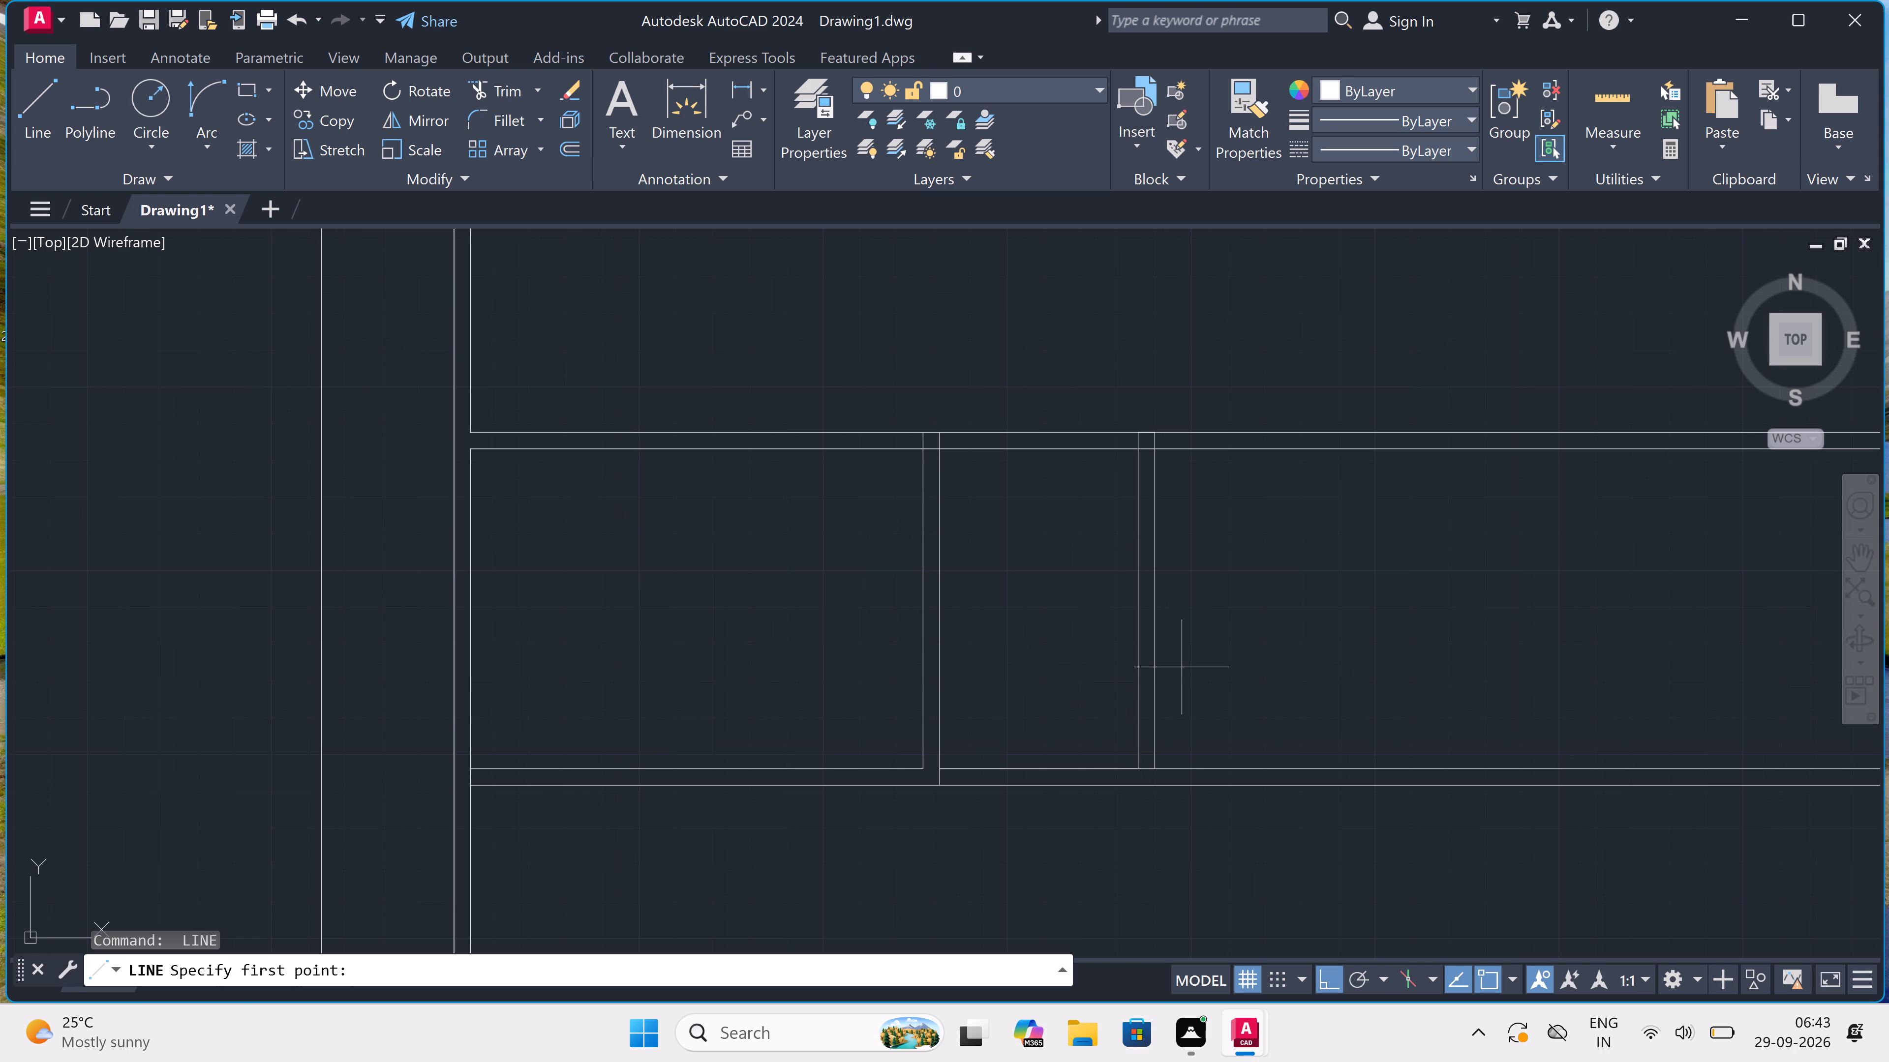
pyautogui.click(1158, 766)
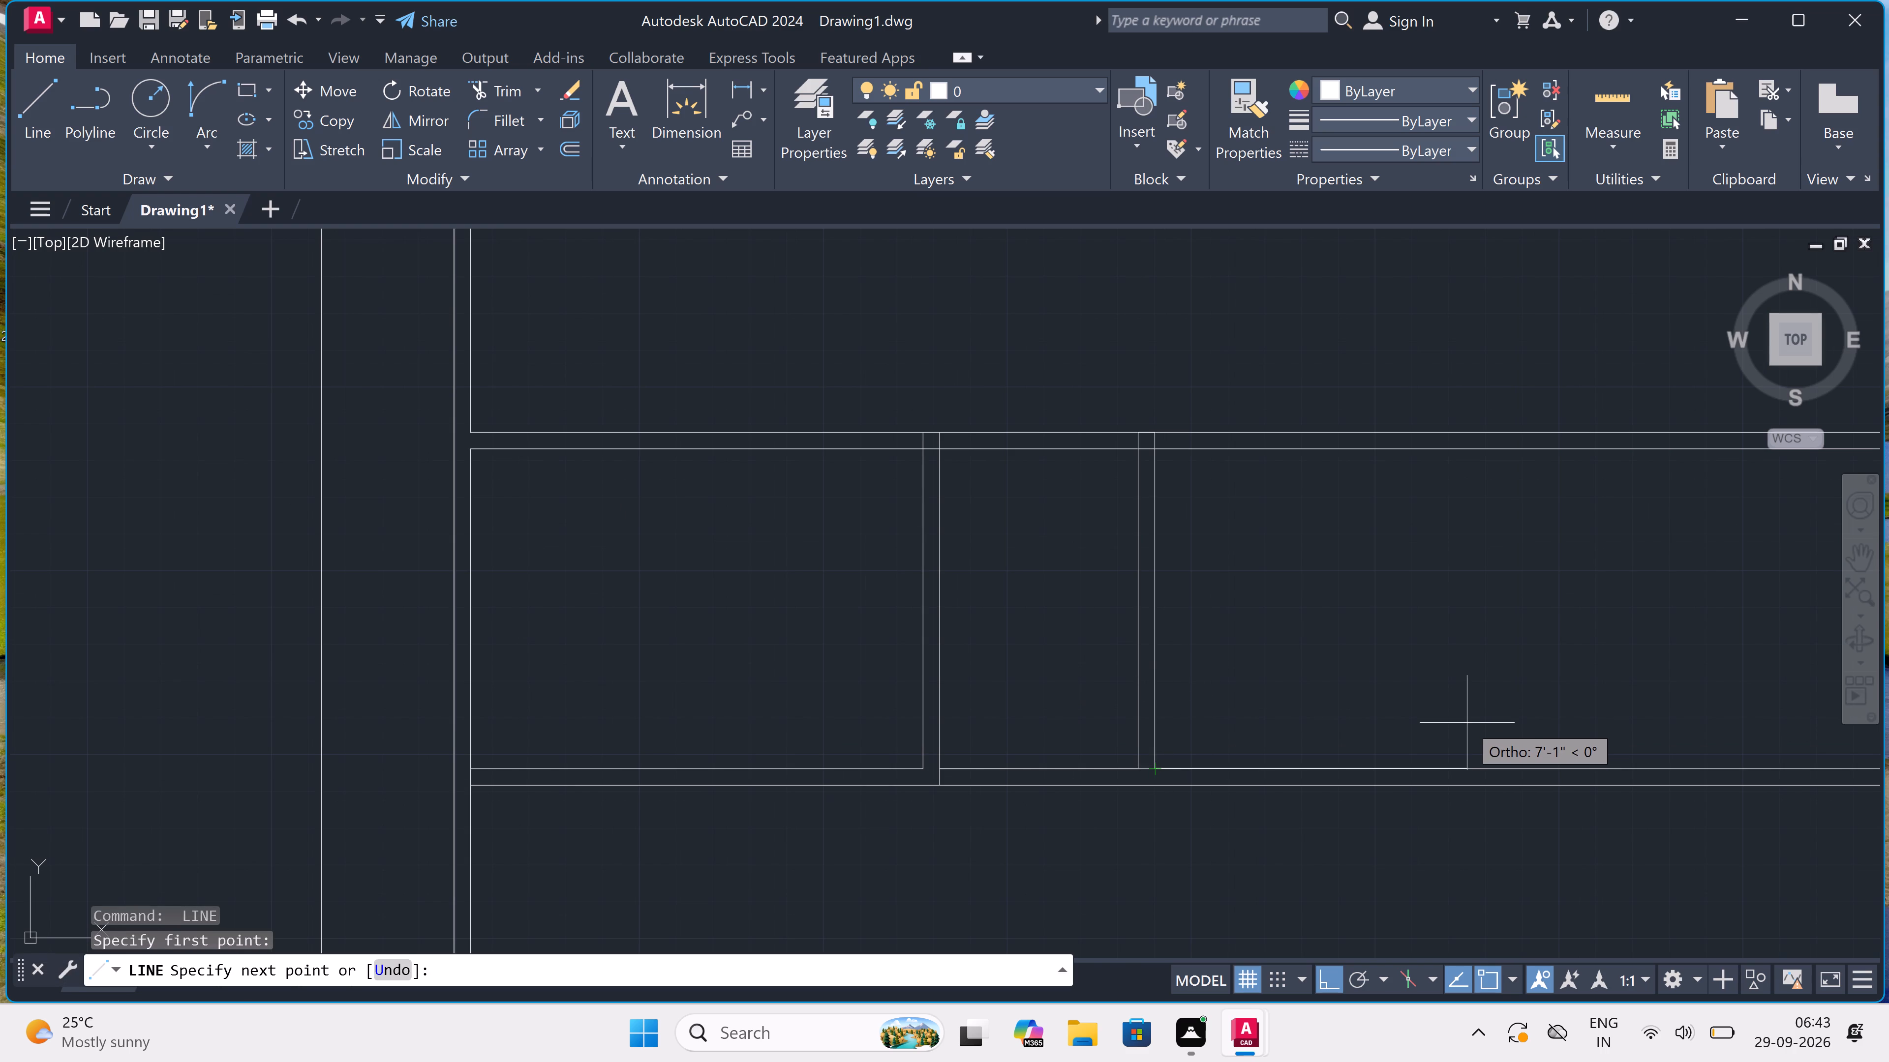
pyautogui.write('10\'11"')
pyautogui.press('space')
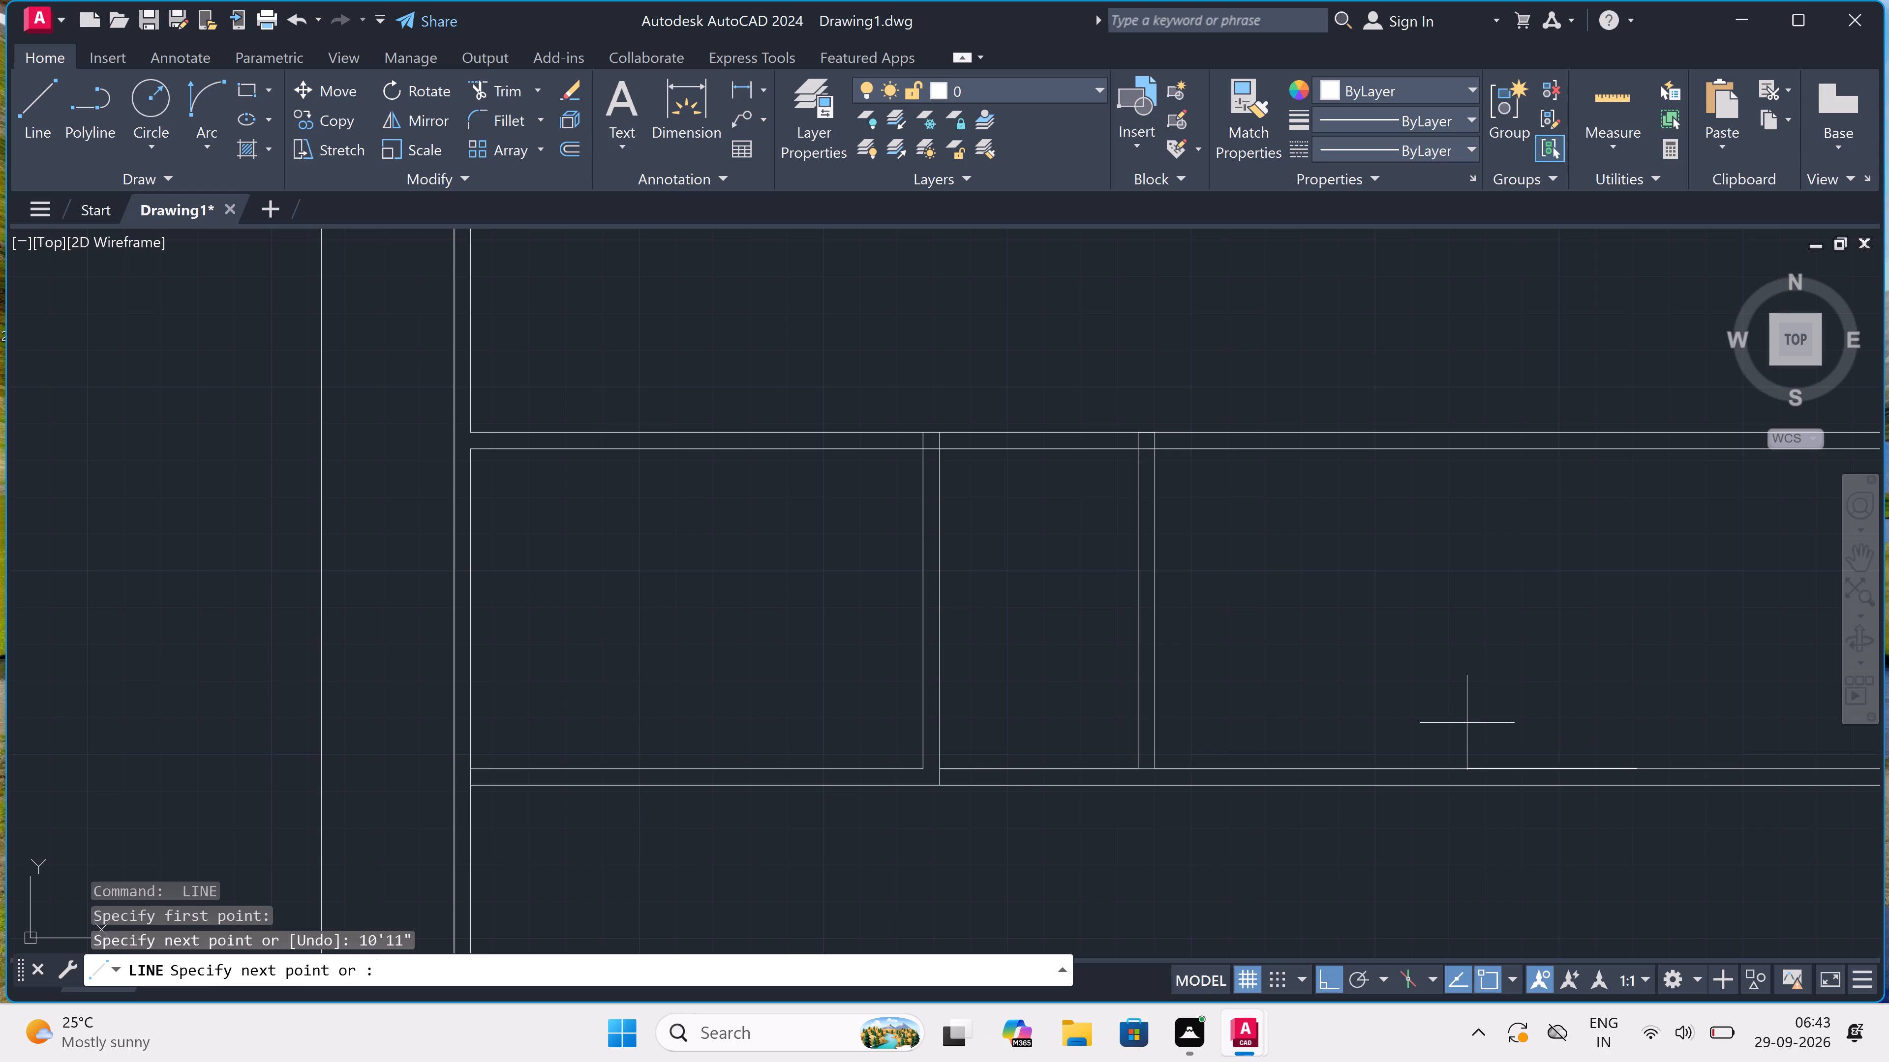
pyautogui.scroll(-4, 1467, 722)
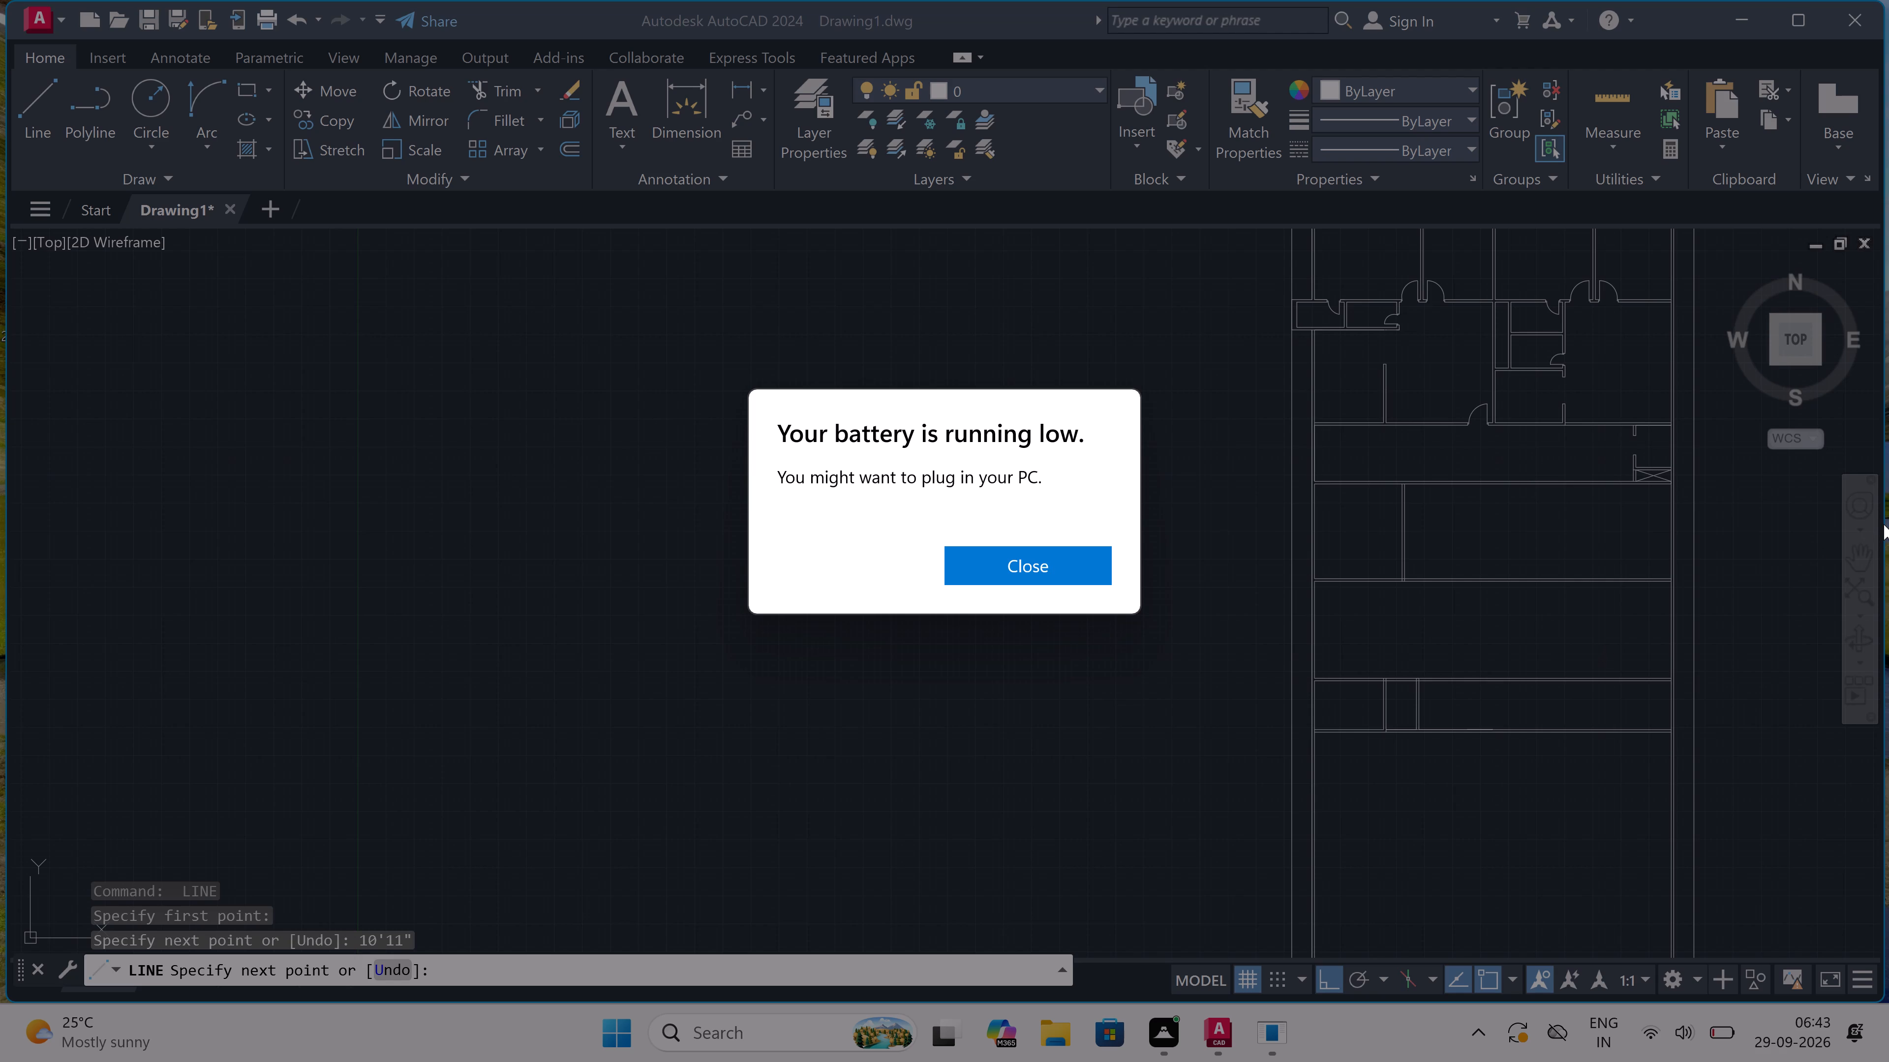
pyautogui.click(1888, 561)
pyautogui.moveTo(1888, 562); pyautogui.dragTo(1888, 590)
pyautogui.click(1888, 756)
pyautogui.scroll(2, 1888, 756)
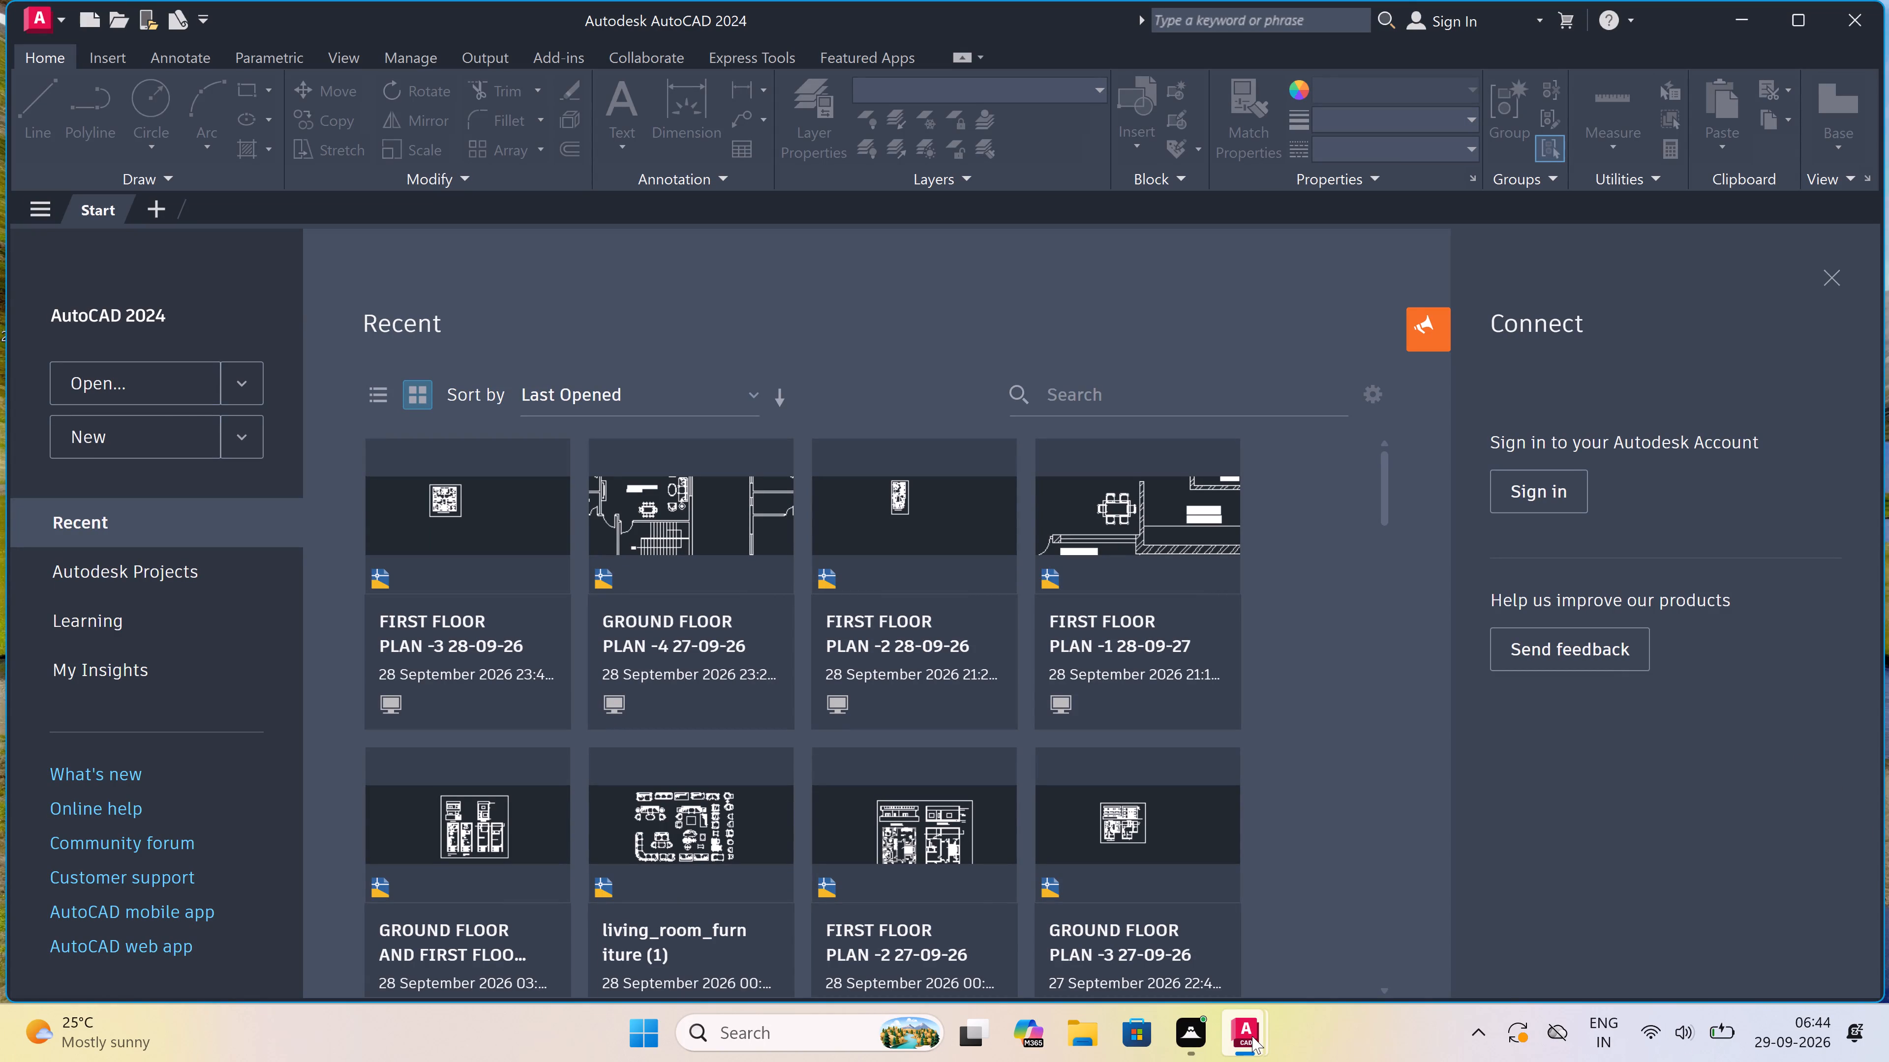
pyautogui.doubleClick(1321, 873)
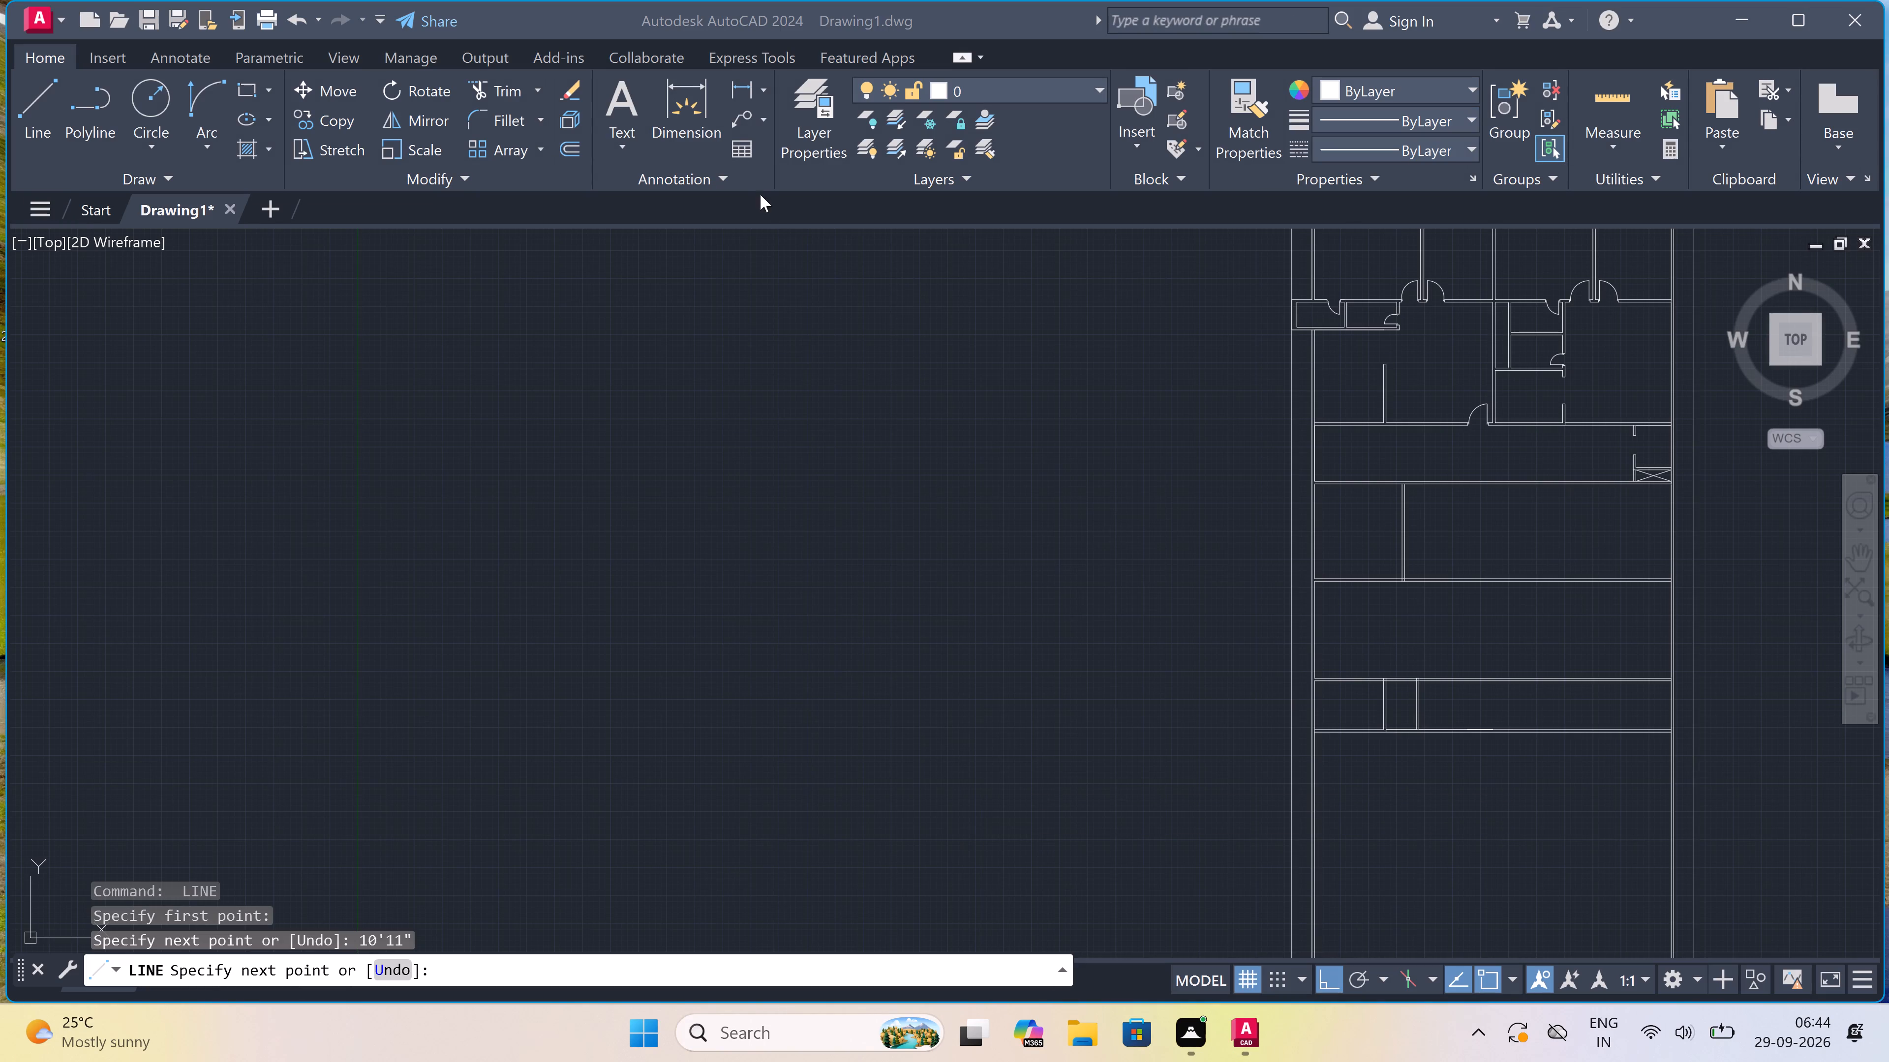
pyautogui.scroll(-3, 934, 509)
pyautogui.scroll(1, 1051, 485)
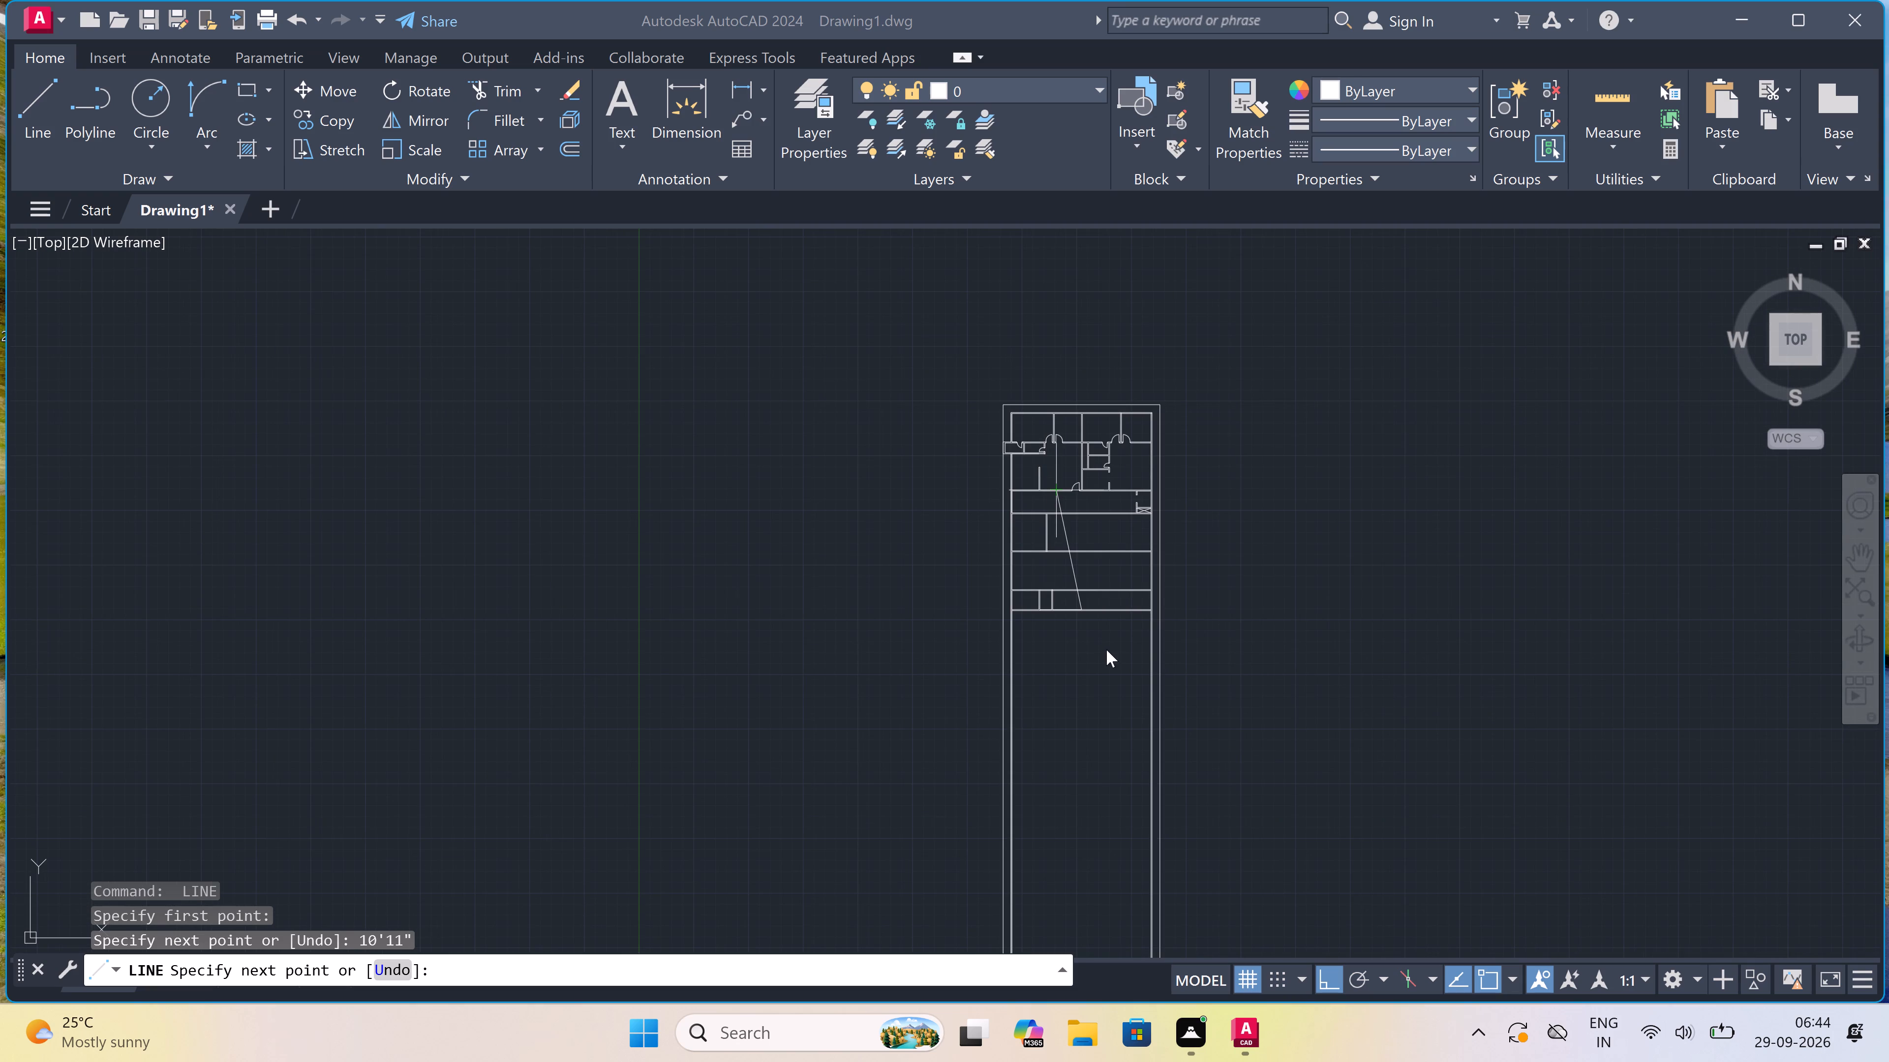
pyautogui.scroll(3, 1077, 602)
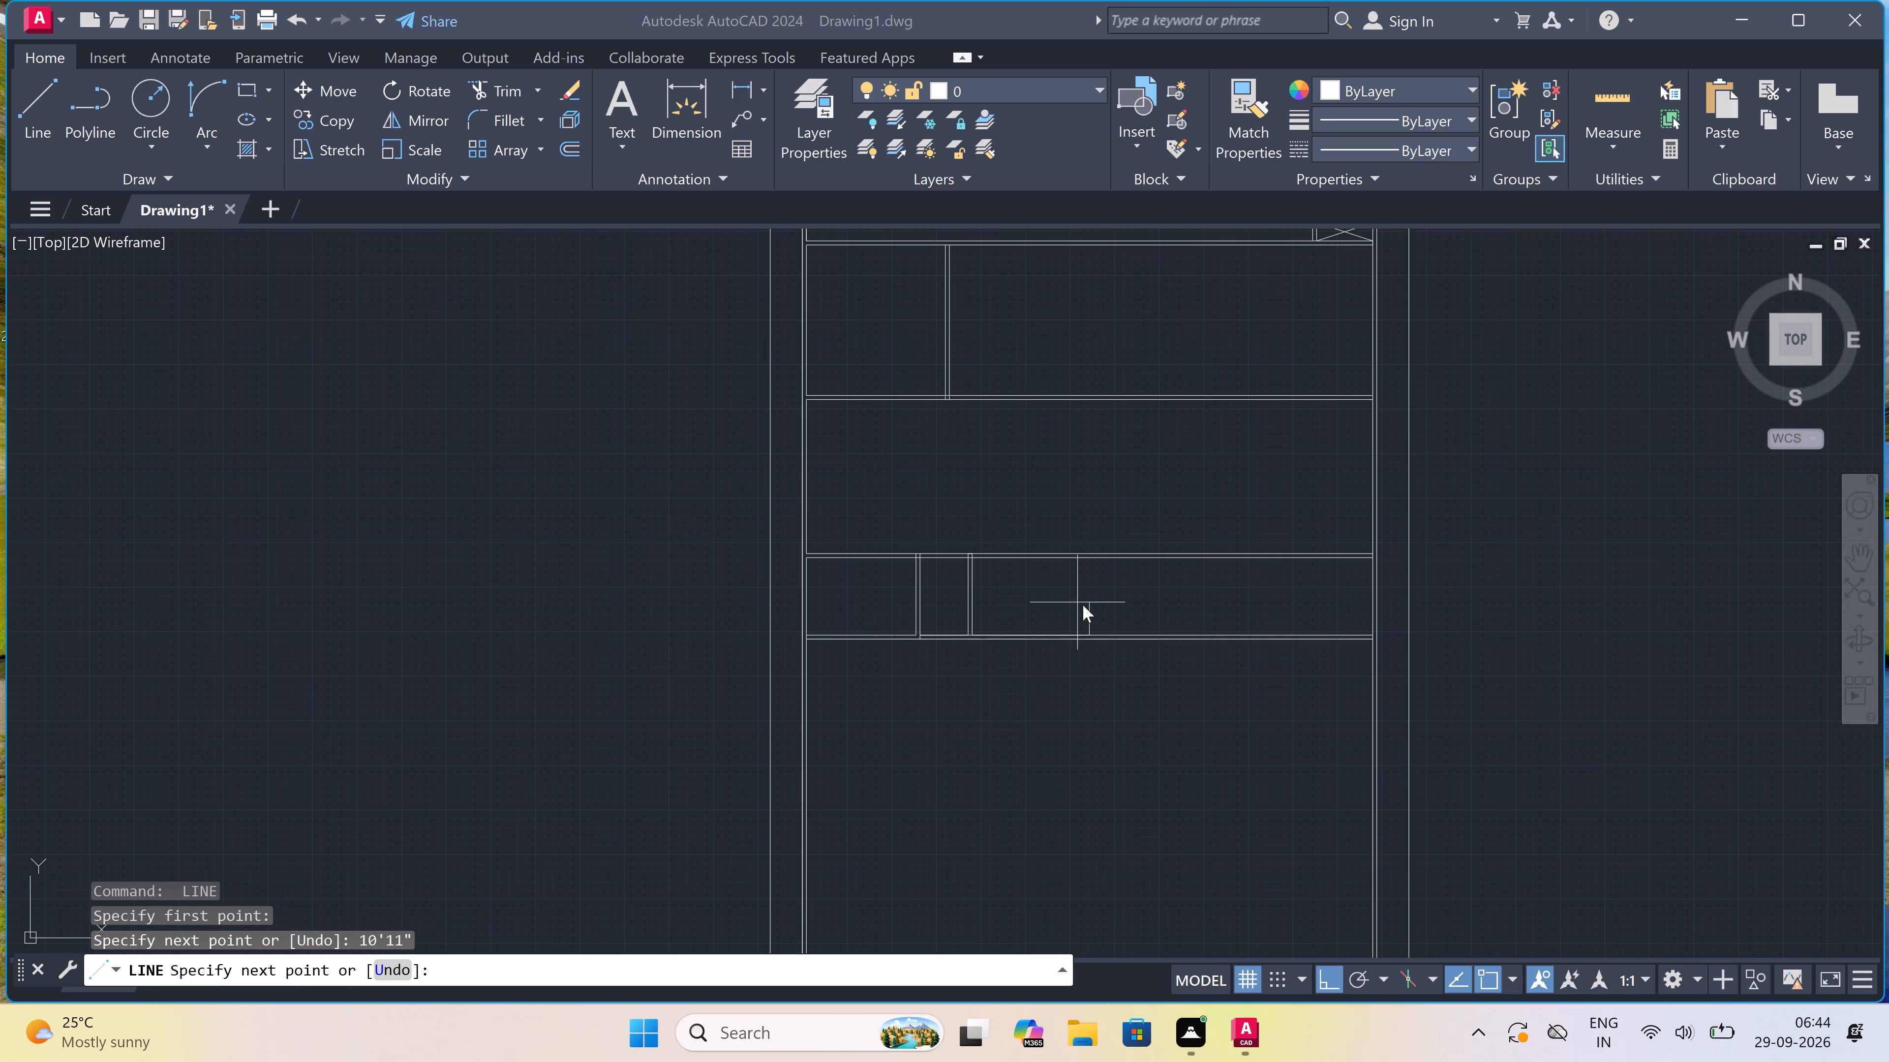
# Continue the line 10'3" north, 10'11" west, and south to the second partition's top end to outline the room's inner faces.
pyautogui.click(1068, 629)
pyautogui.scroll(2, 1097, 600)
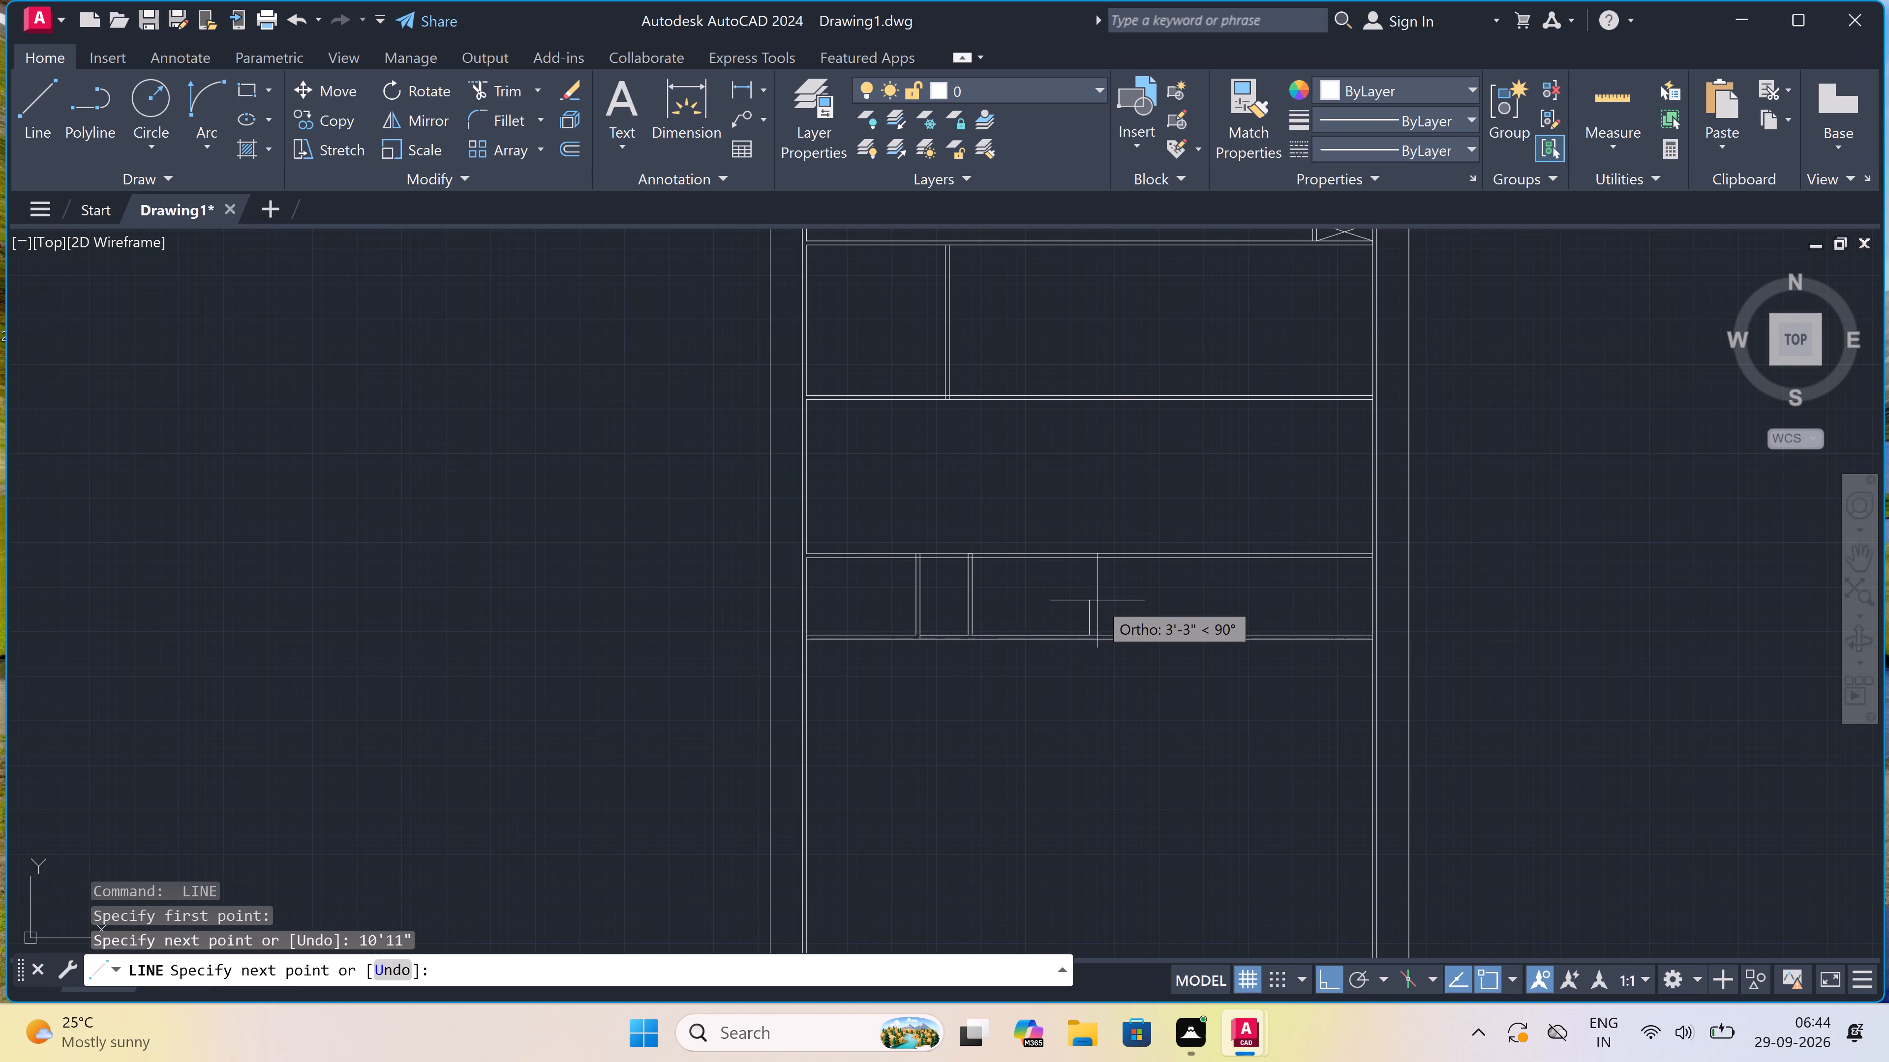
pyautogui.scroll(1, 1097, 600)
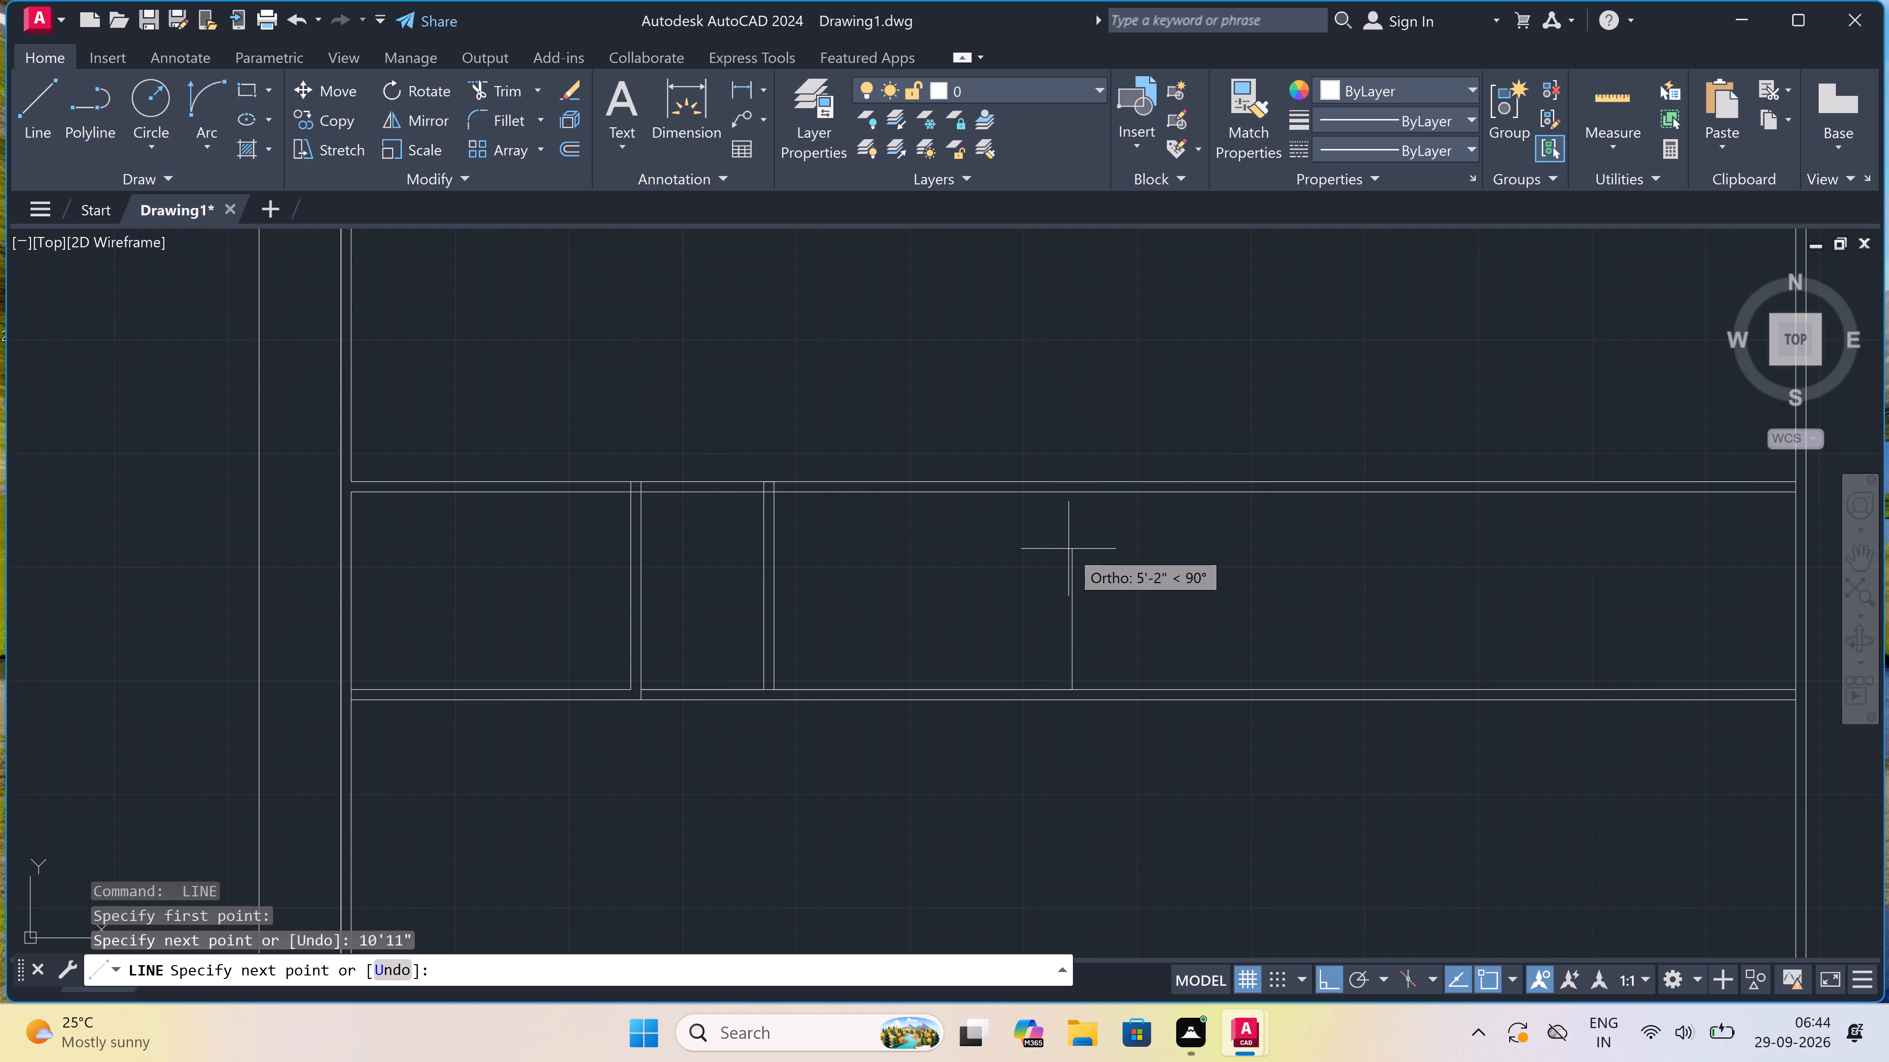
pyautogui.press('1')
pyautogui.write("0'3")
pyautogui.write('"')
pyautogui.press('space')
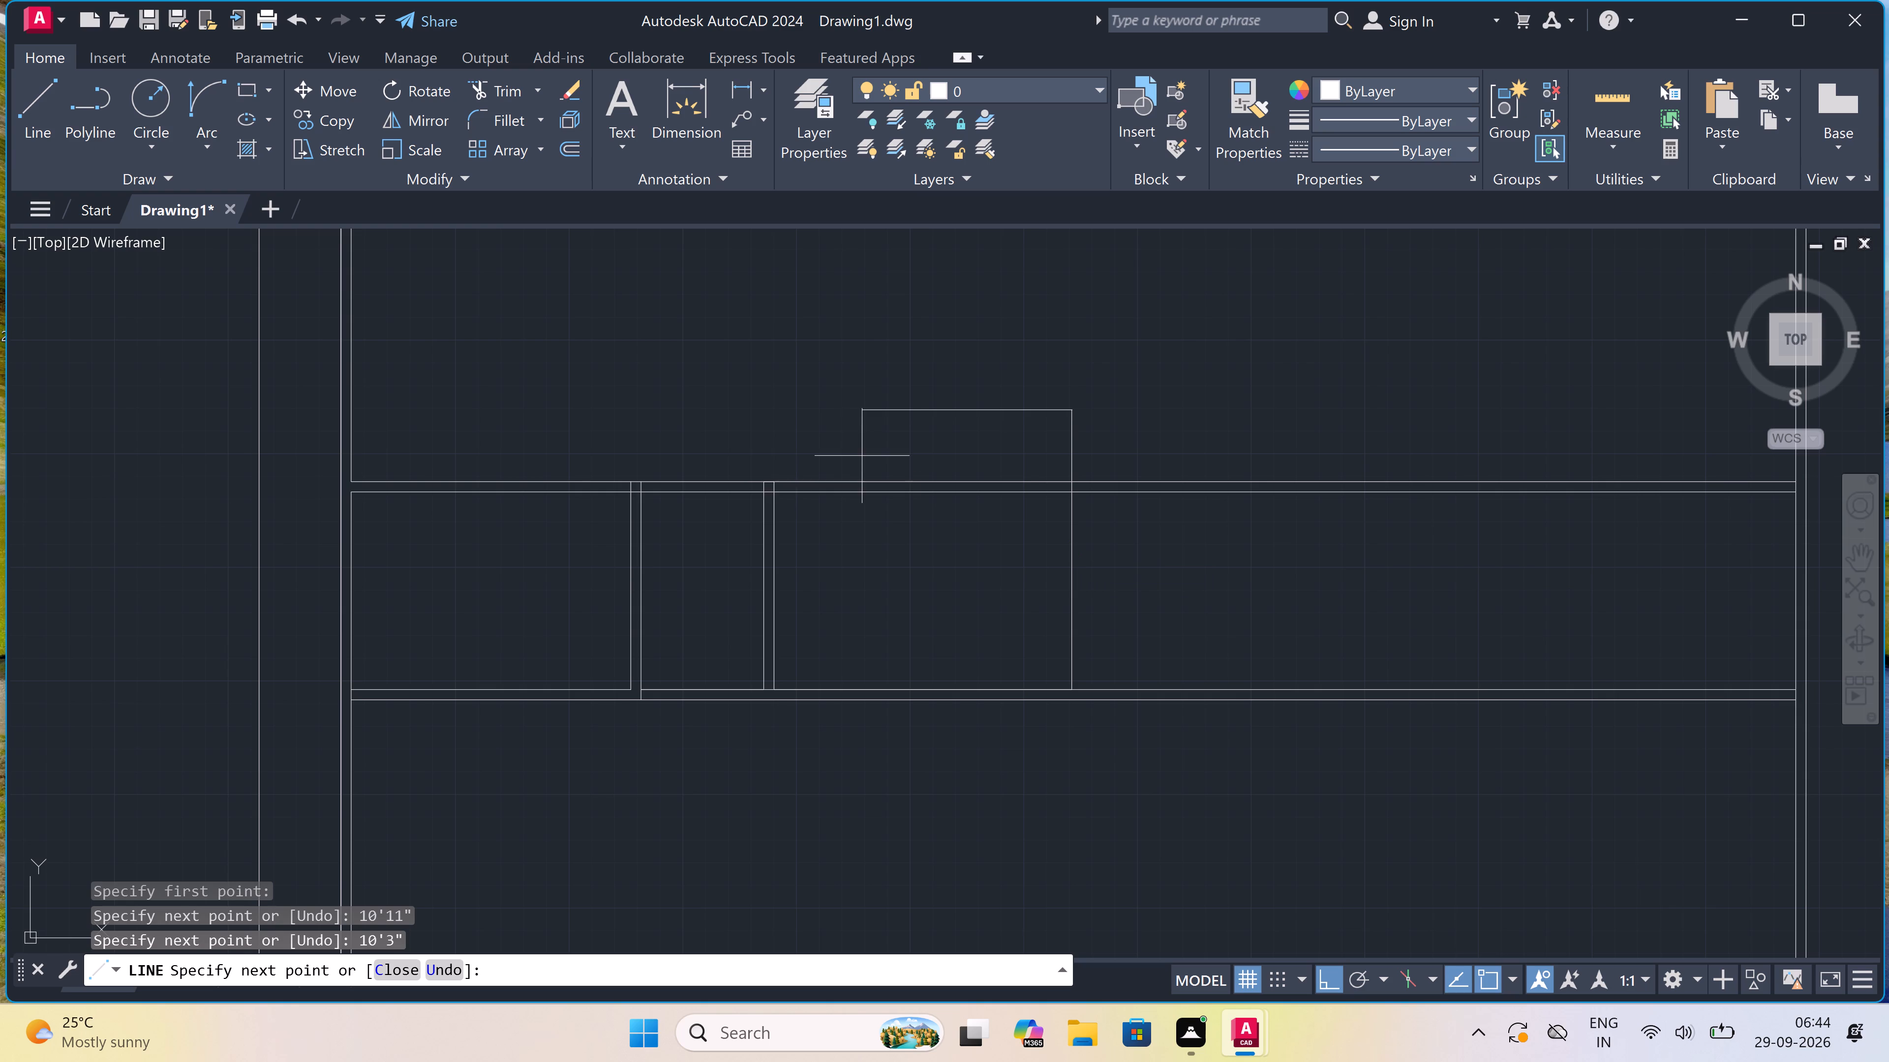
pyautogui.press('2')
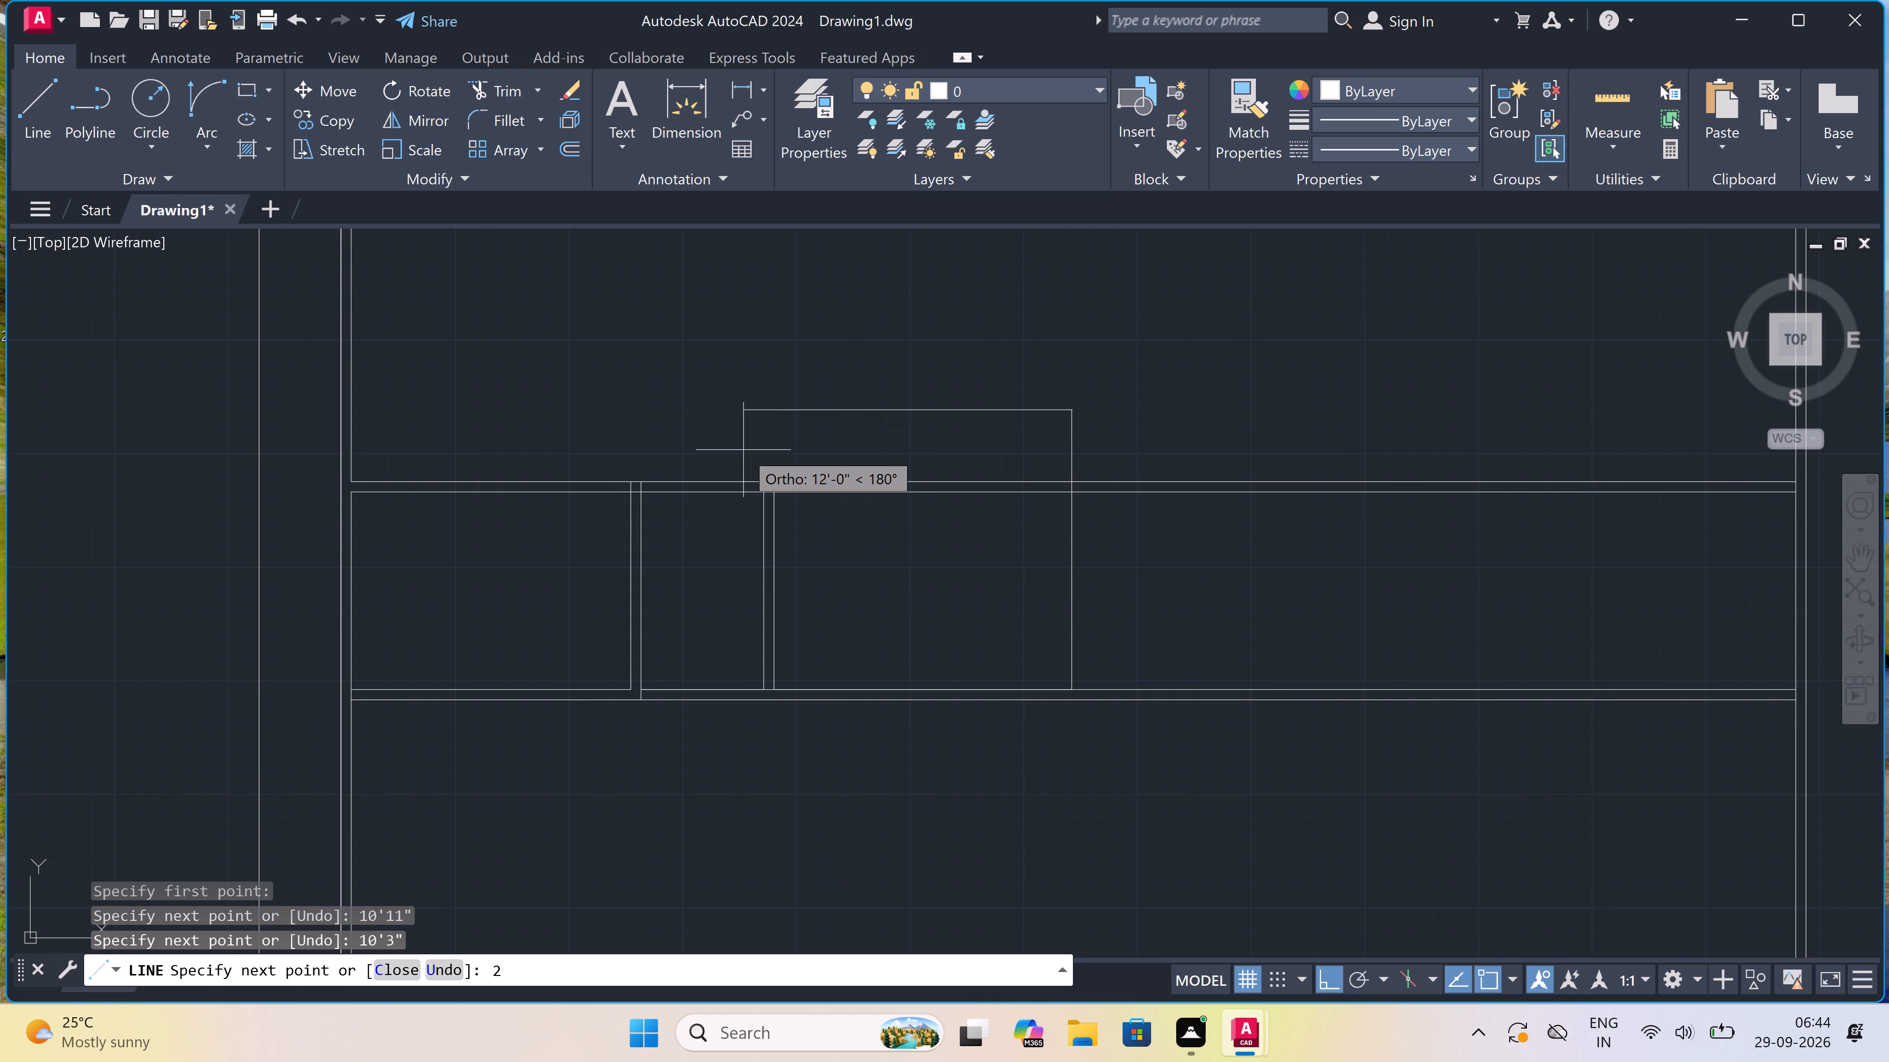
pyautogui.press('BackSpace')
pyautogui.write('10\'11"')
pyautogui.press('space')
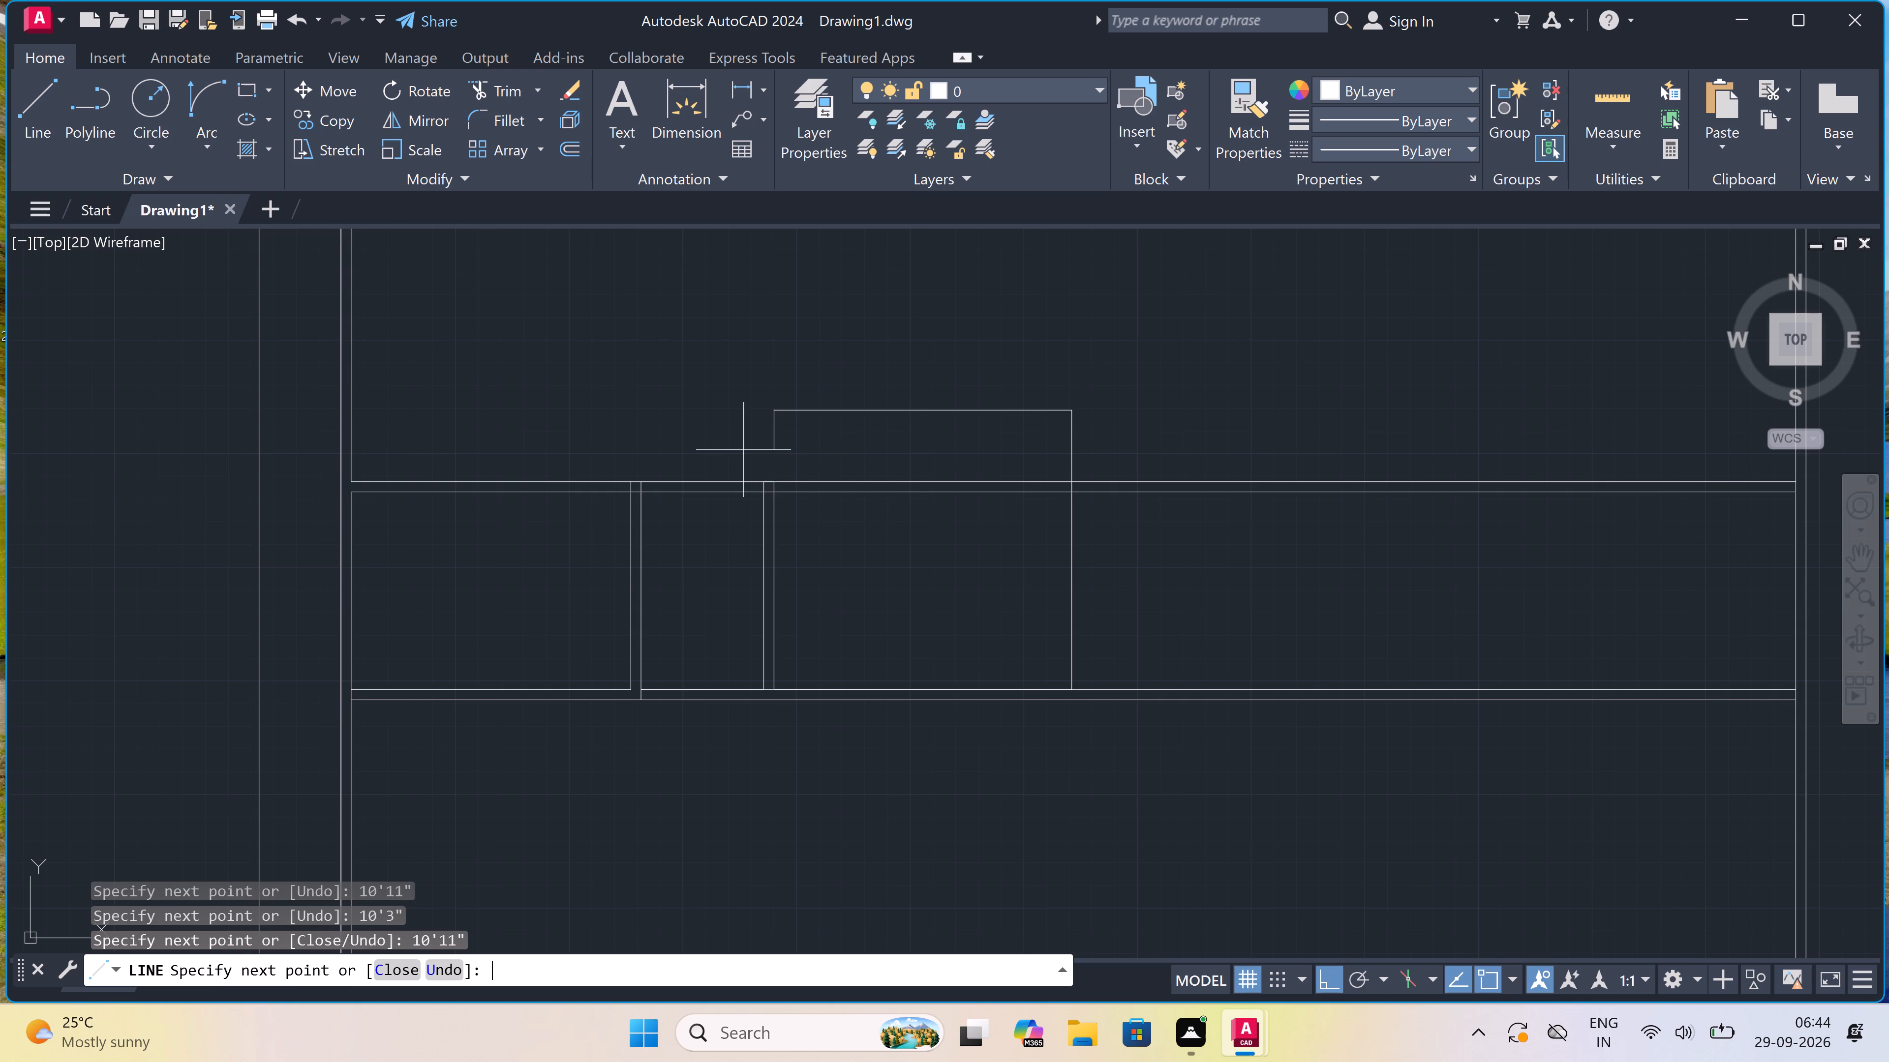
pyautogui.scroll(2, 745, 454)
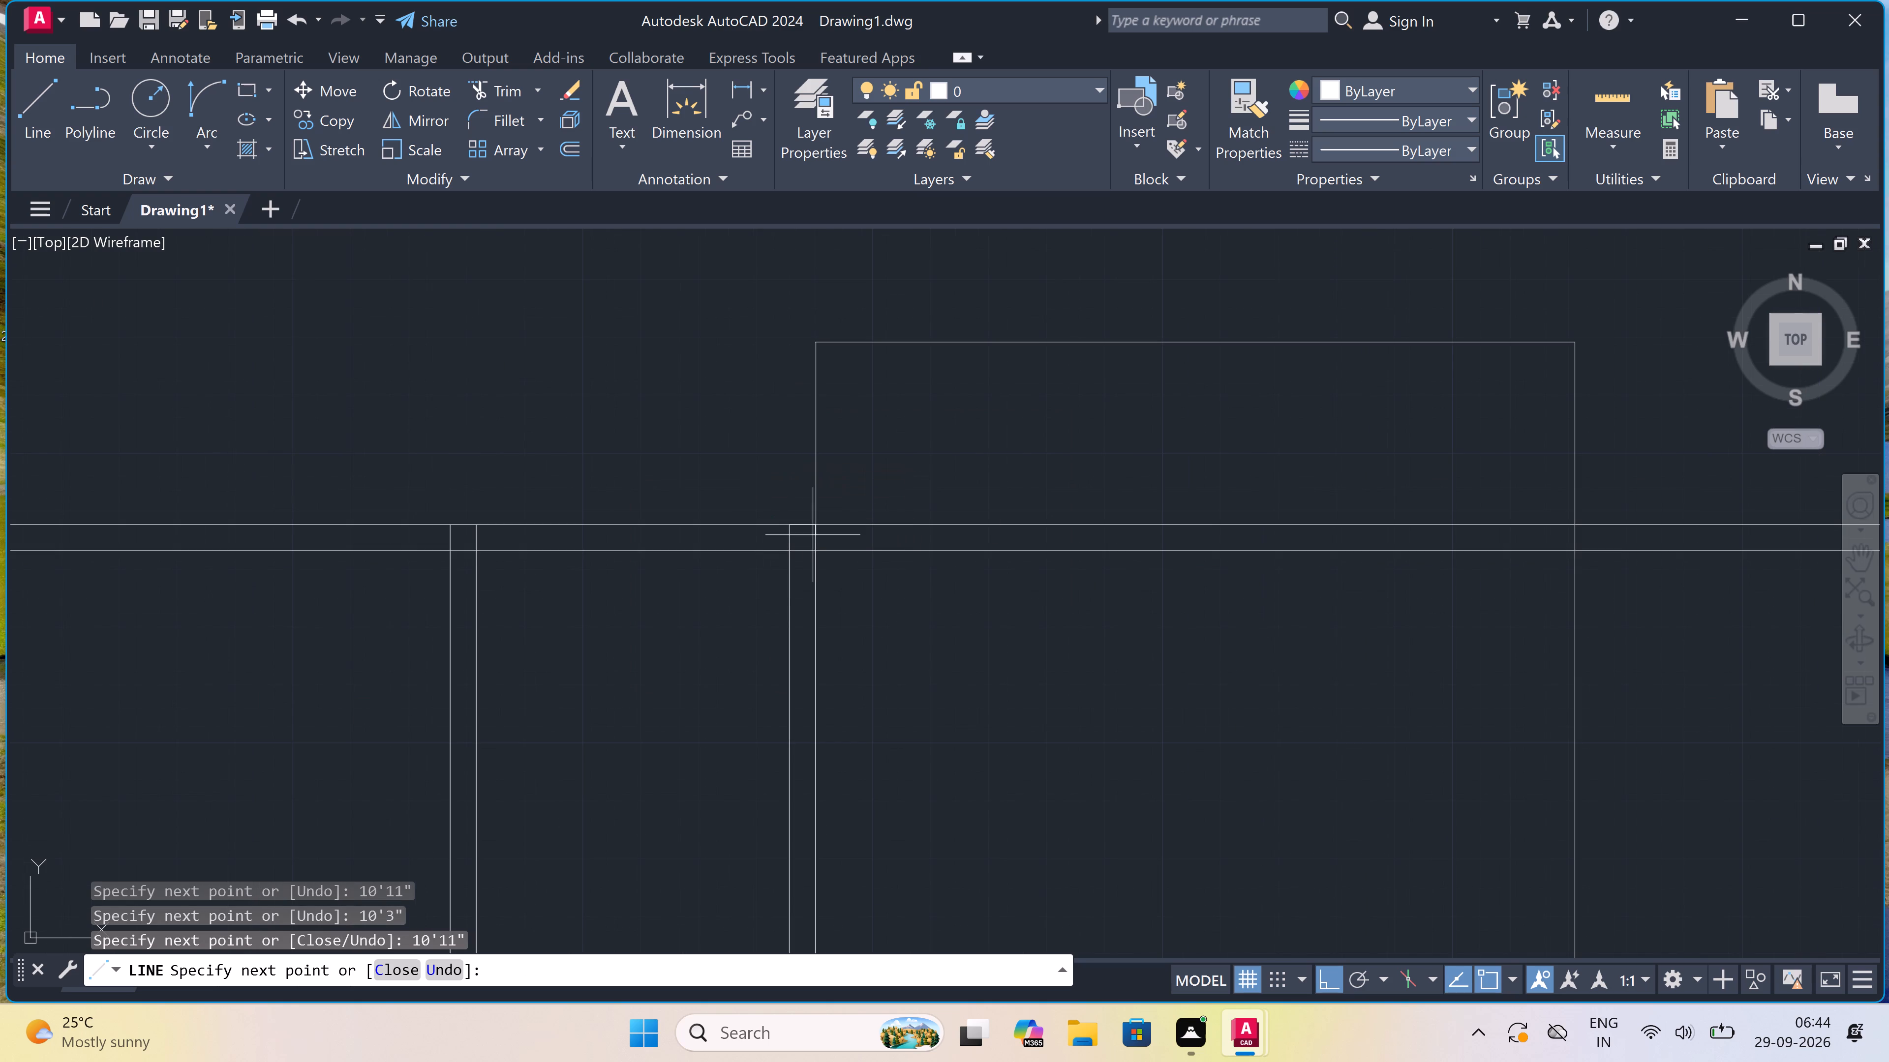
pyautogui.click(821, 519)
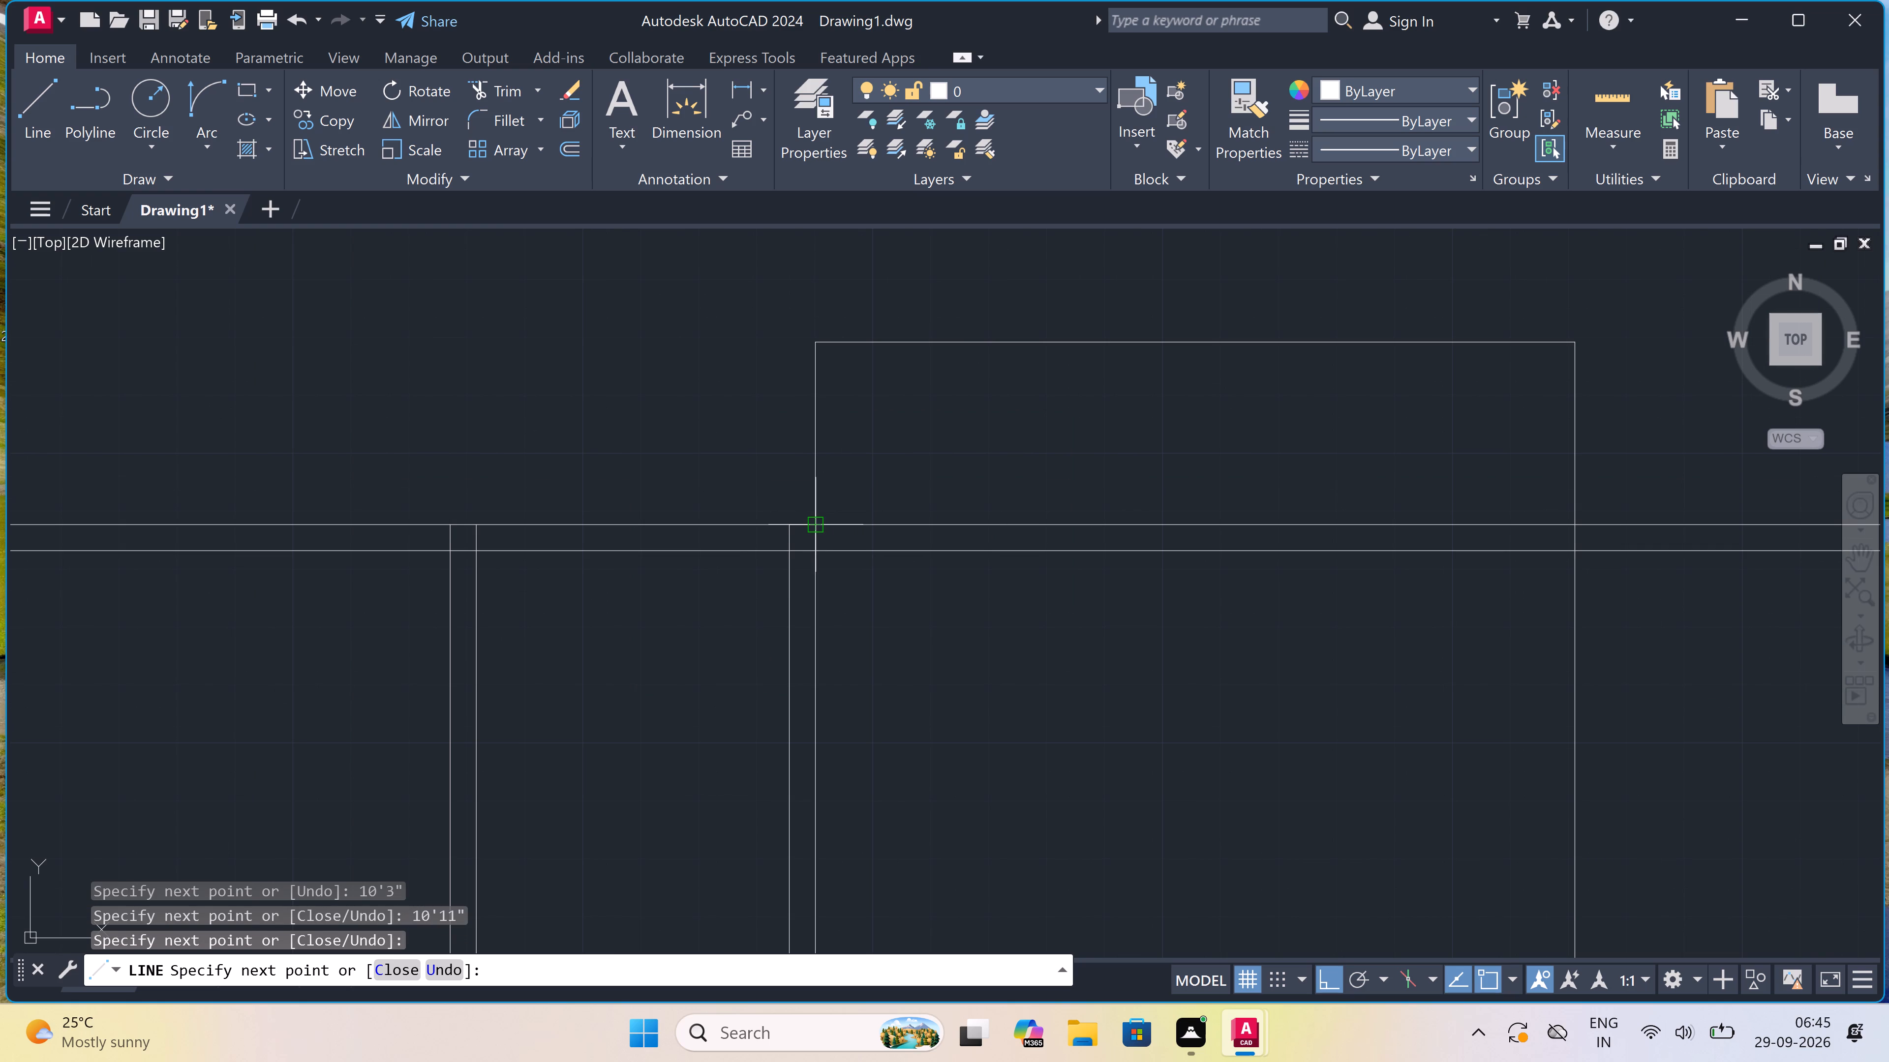
pyautogui.press('Escape')
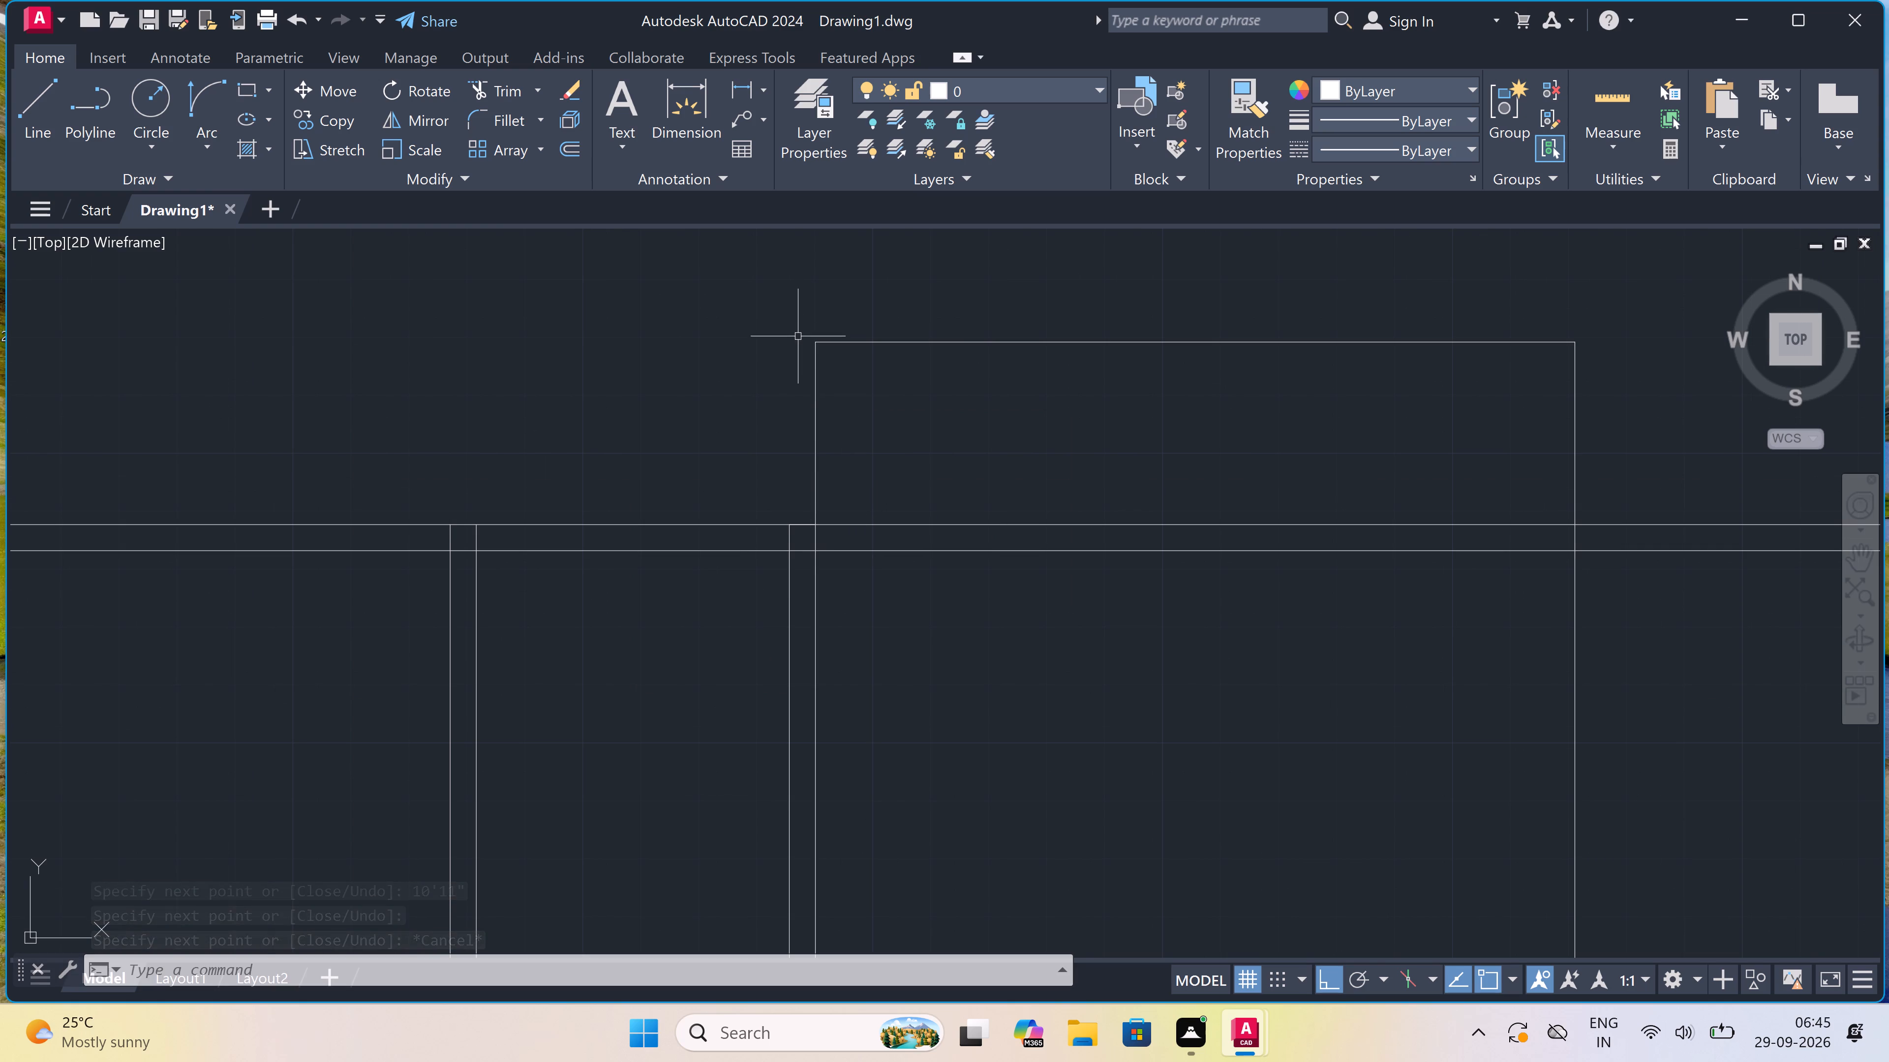
# Draw a line north from the top of the second partition's west face to the room's inner top level, plus 4.5" beyond it.
pyautogui.press('space')
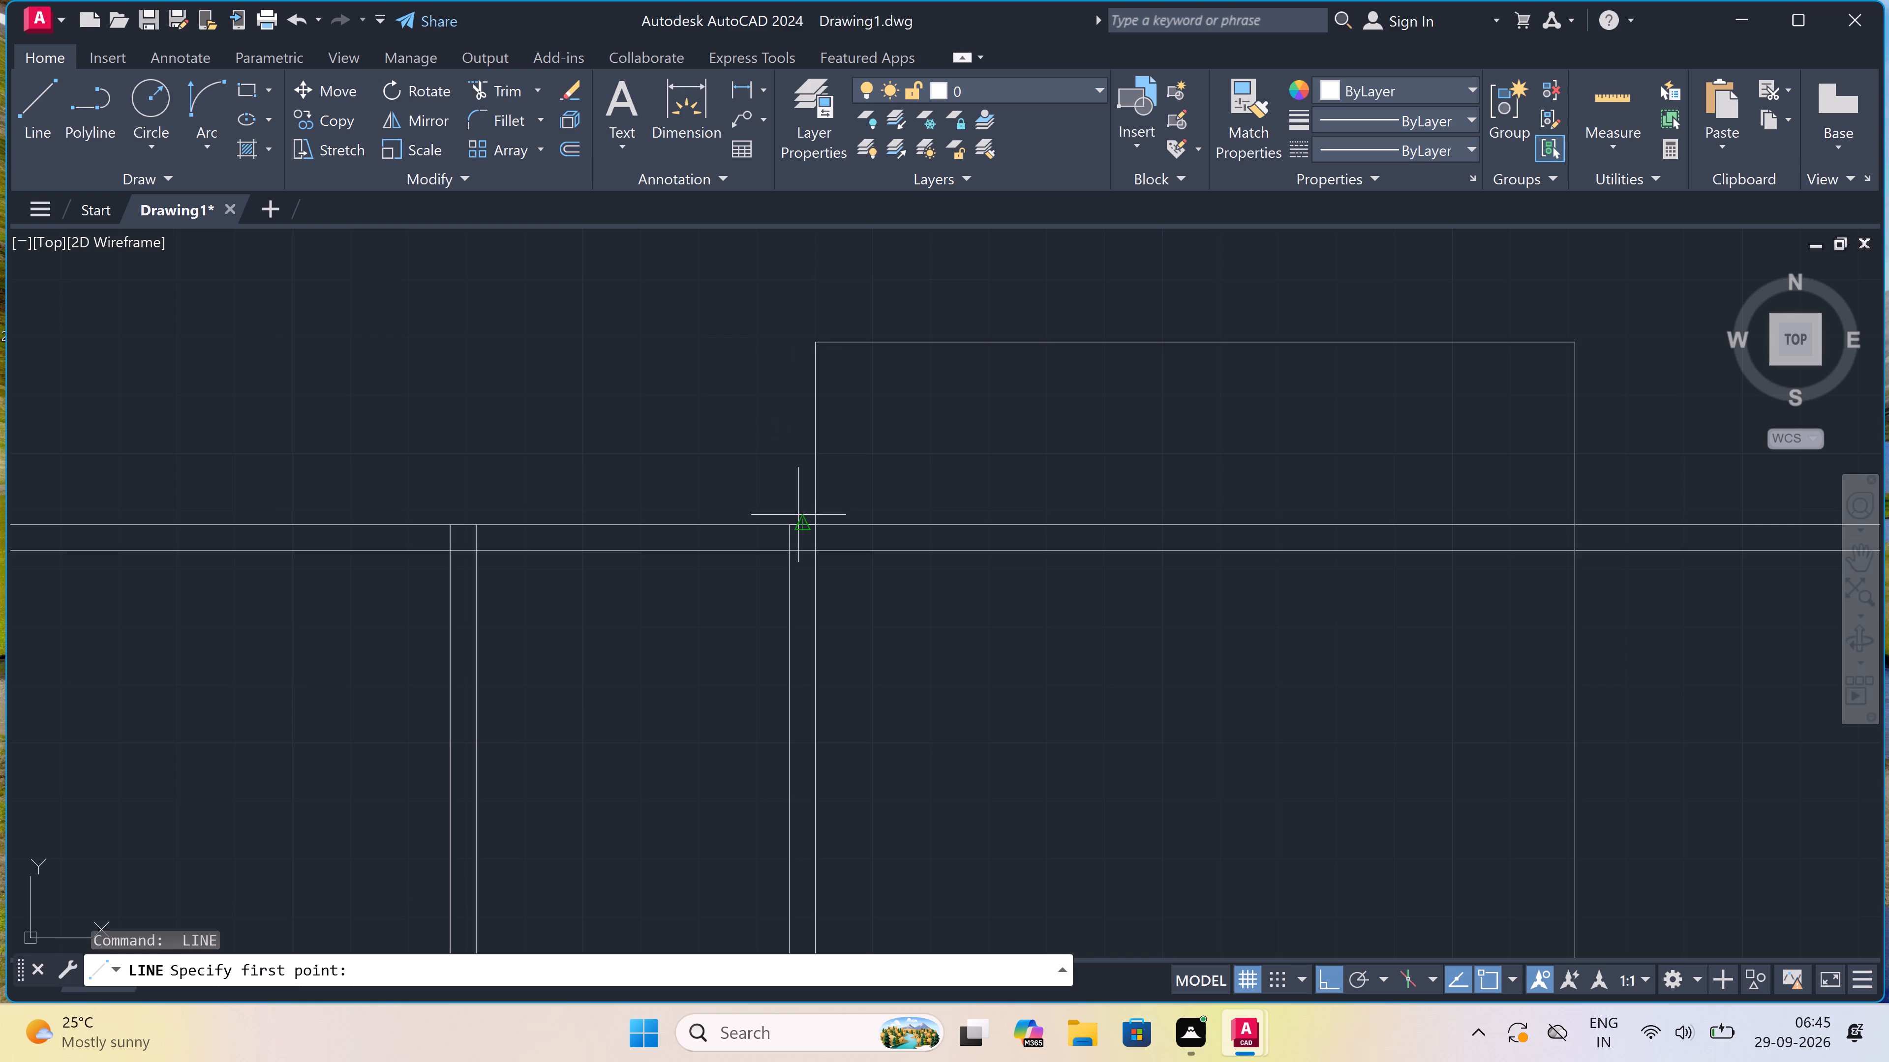
pyautogui.click(786, 526)
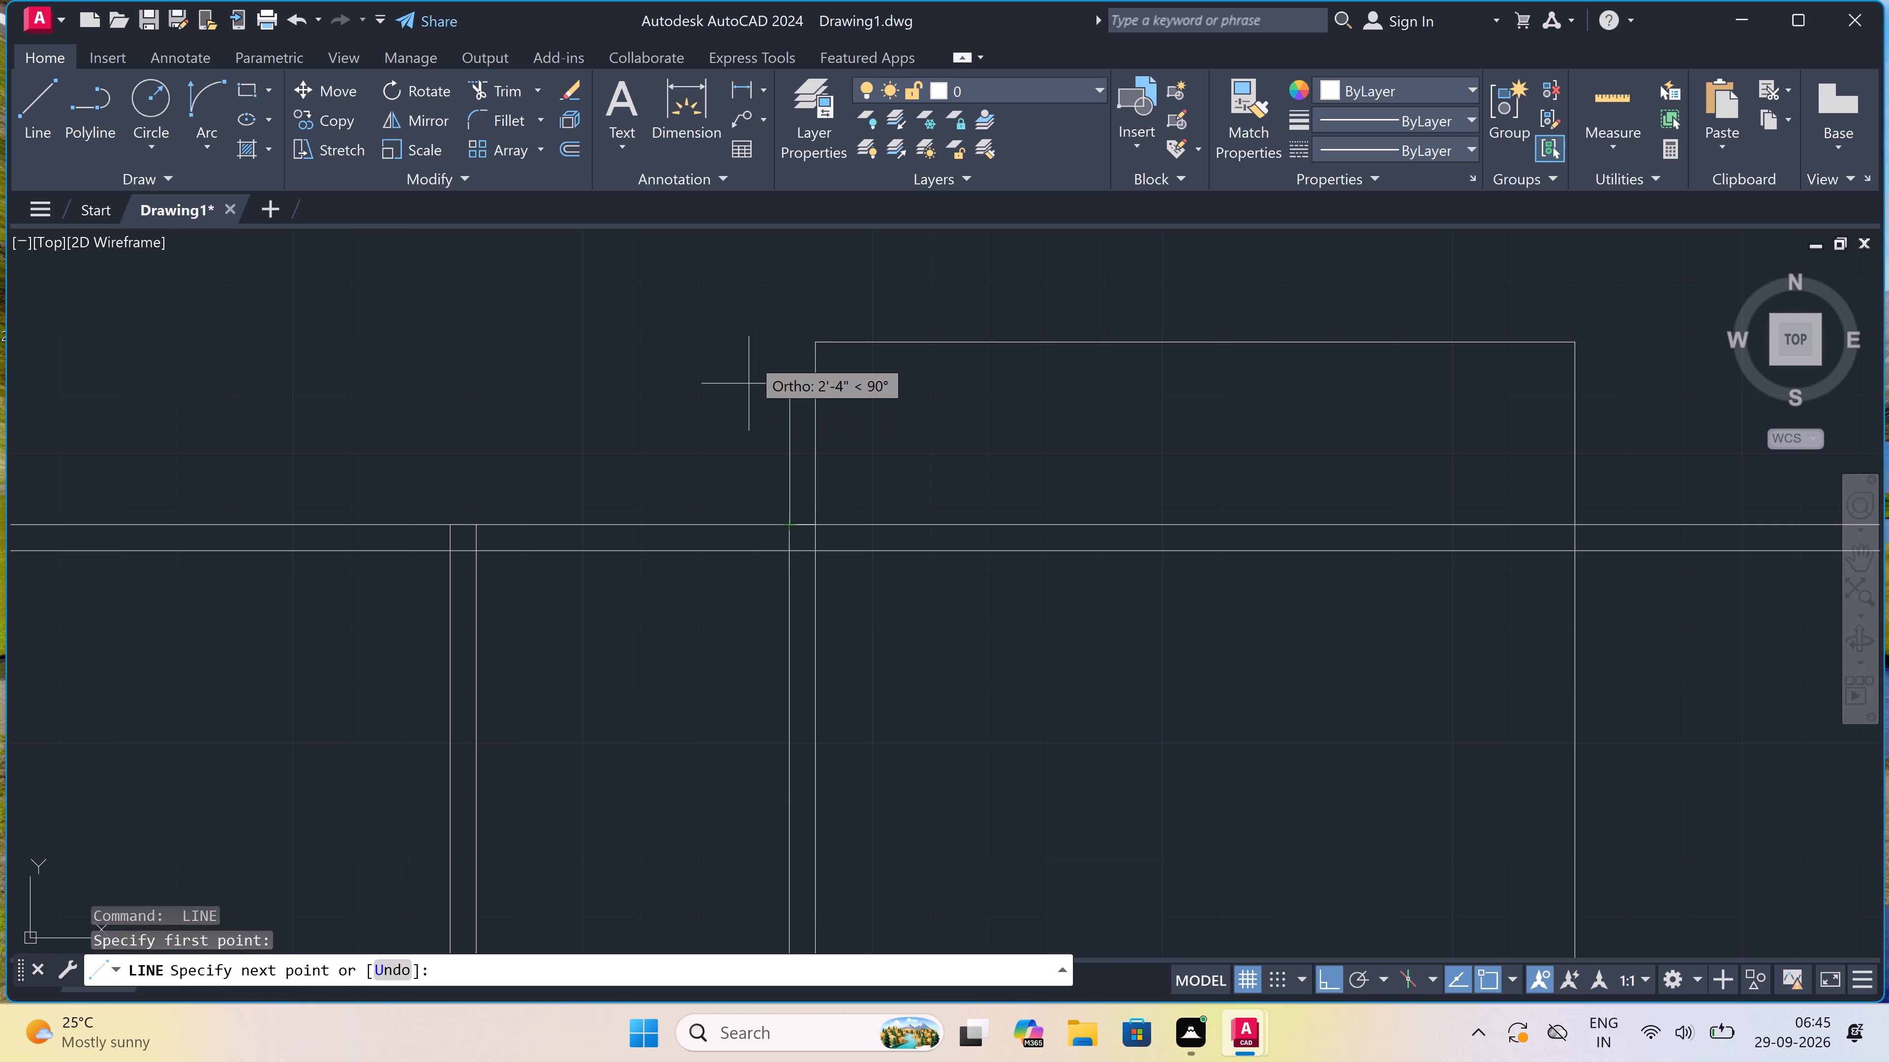
pyautogui.scroll(3, 754, 345)
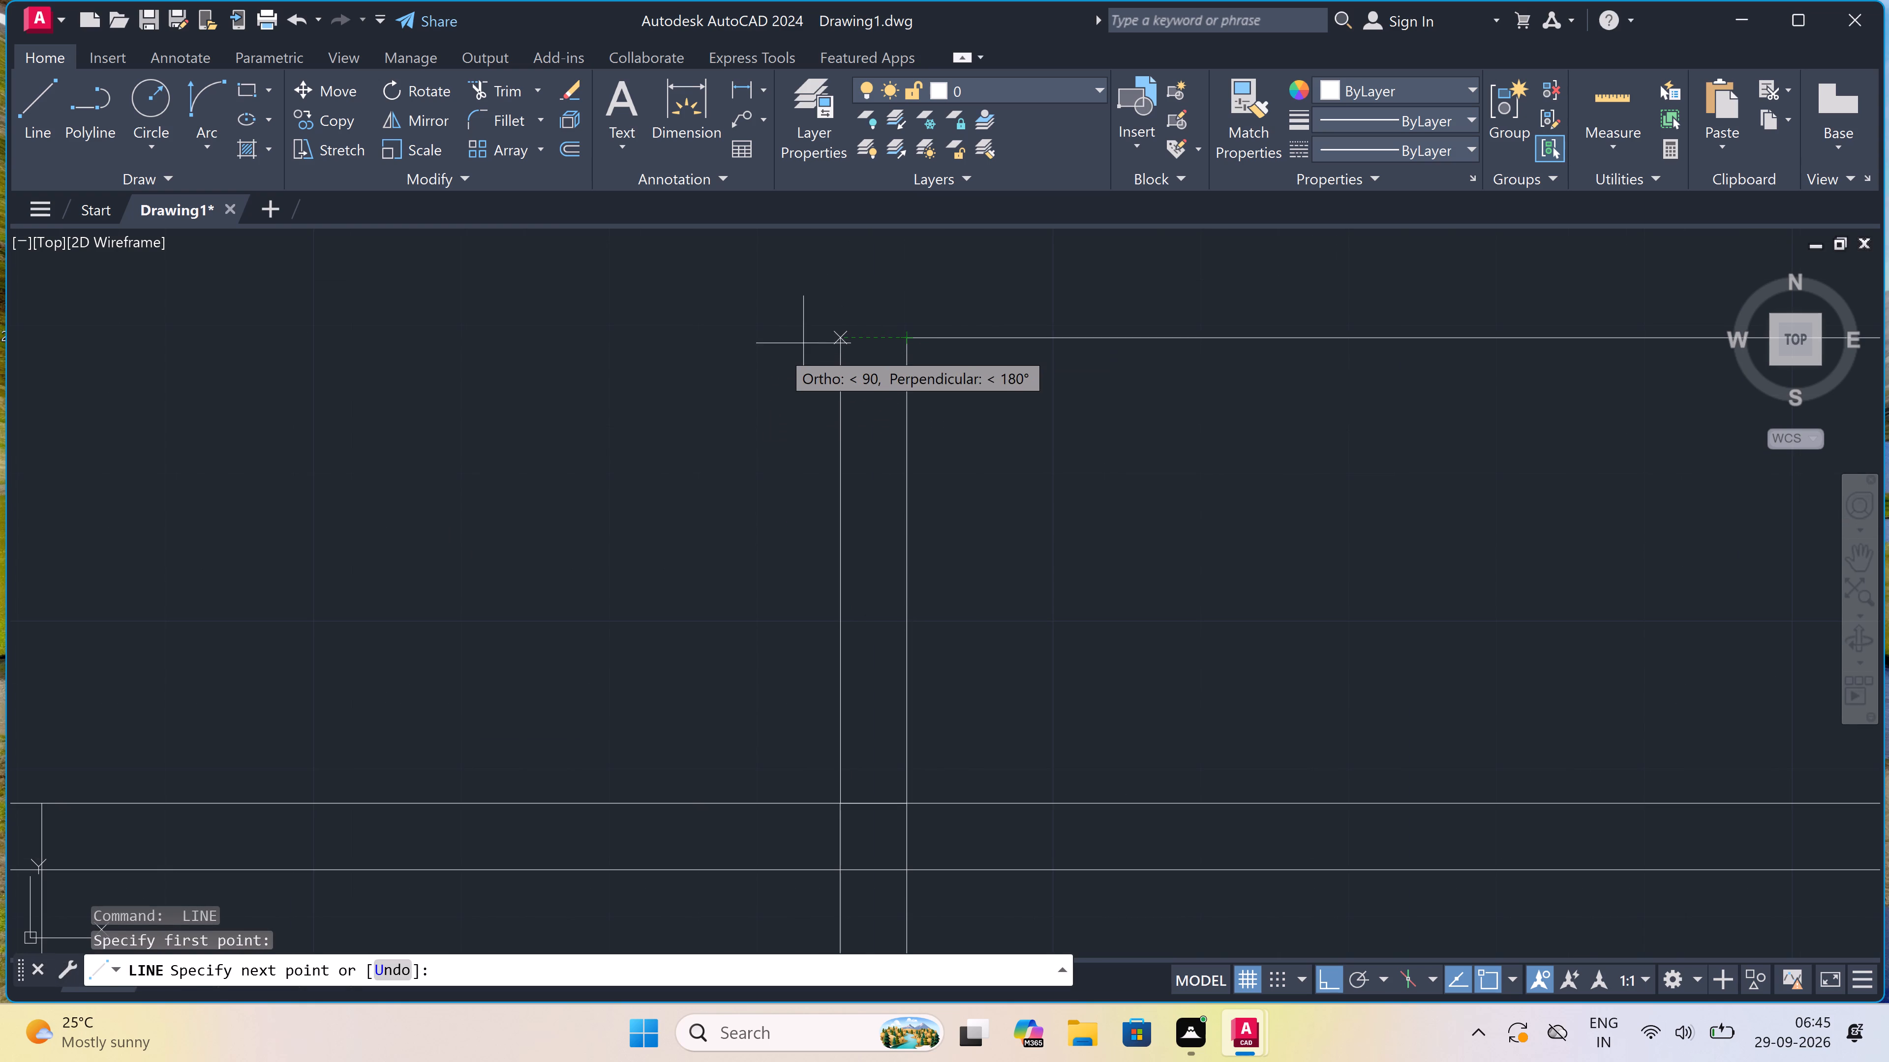
pyautogui.click(842, 337)
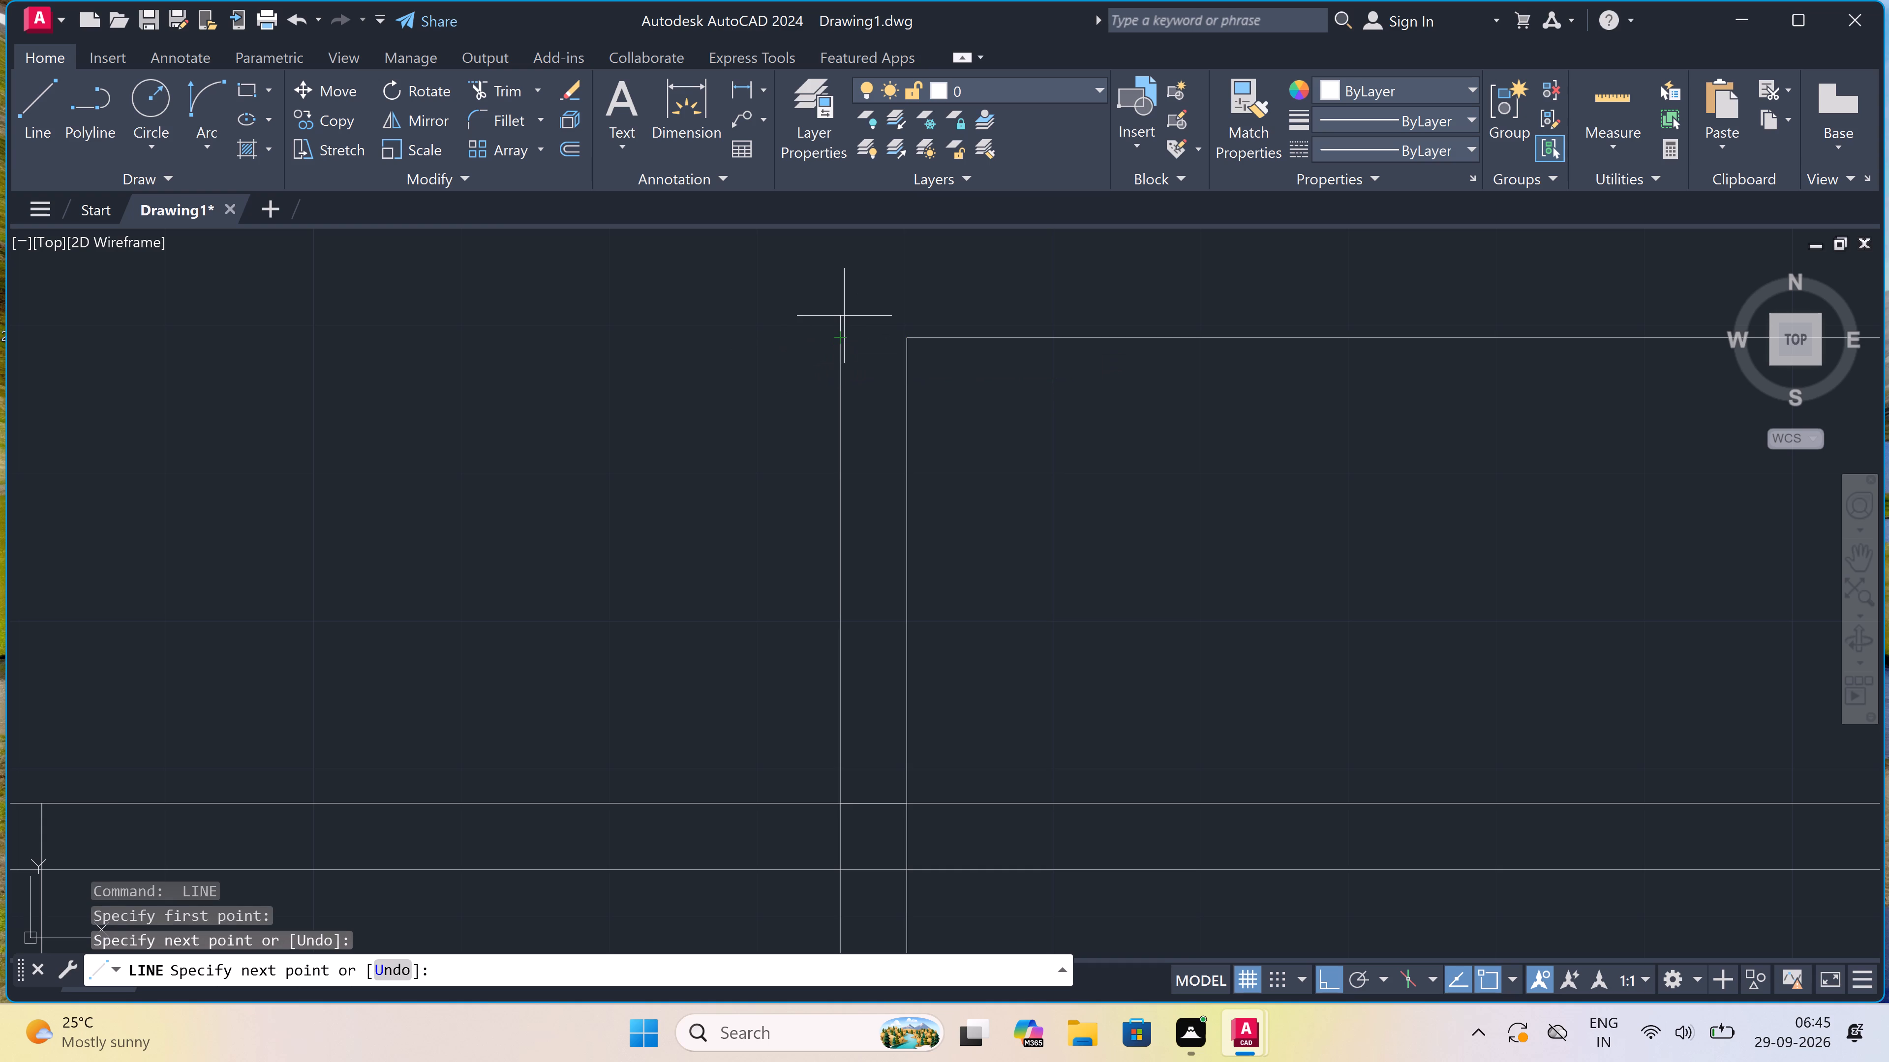
pyautogui.write('4.5"')
pyautogui.press('space')
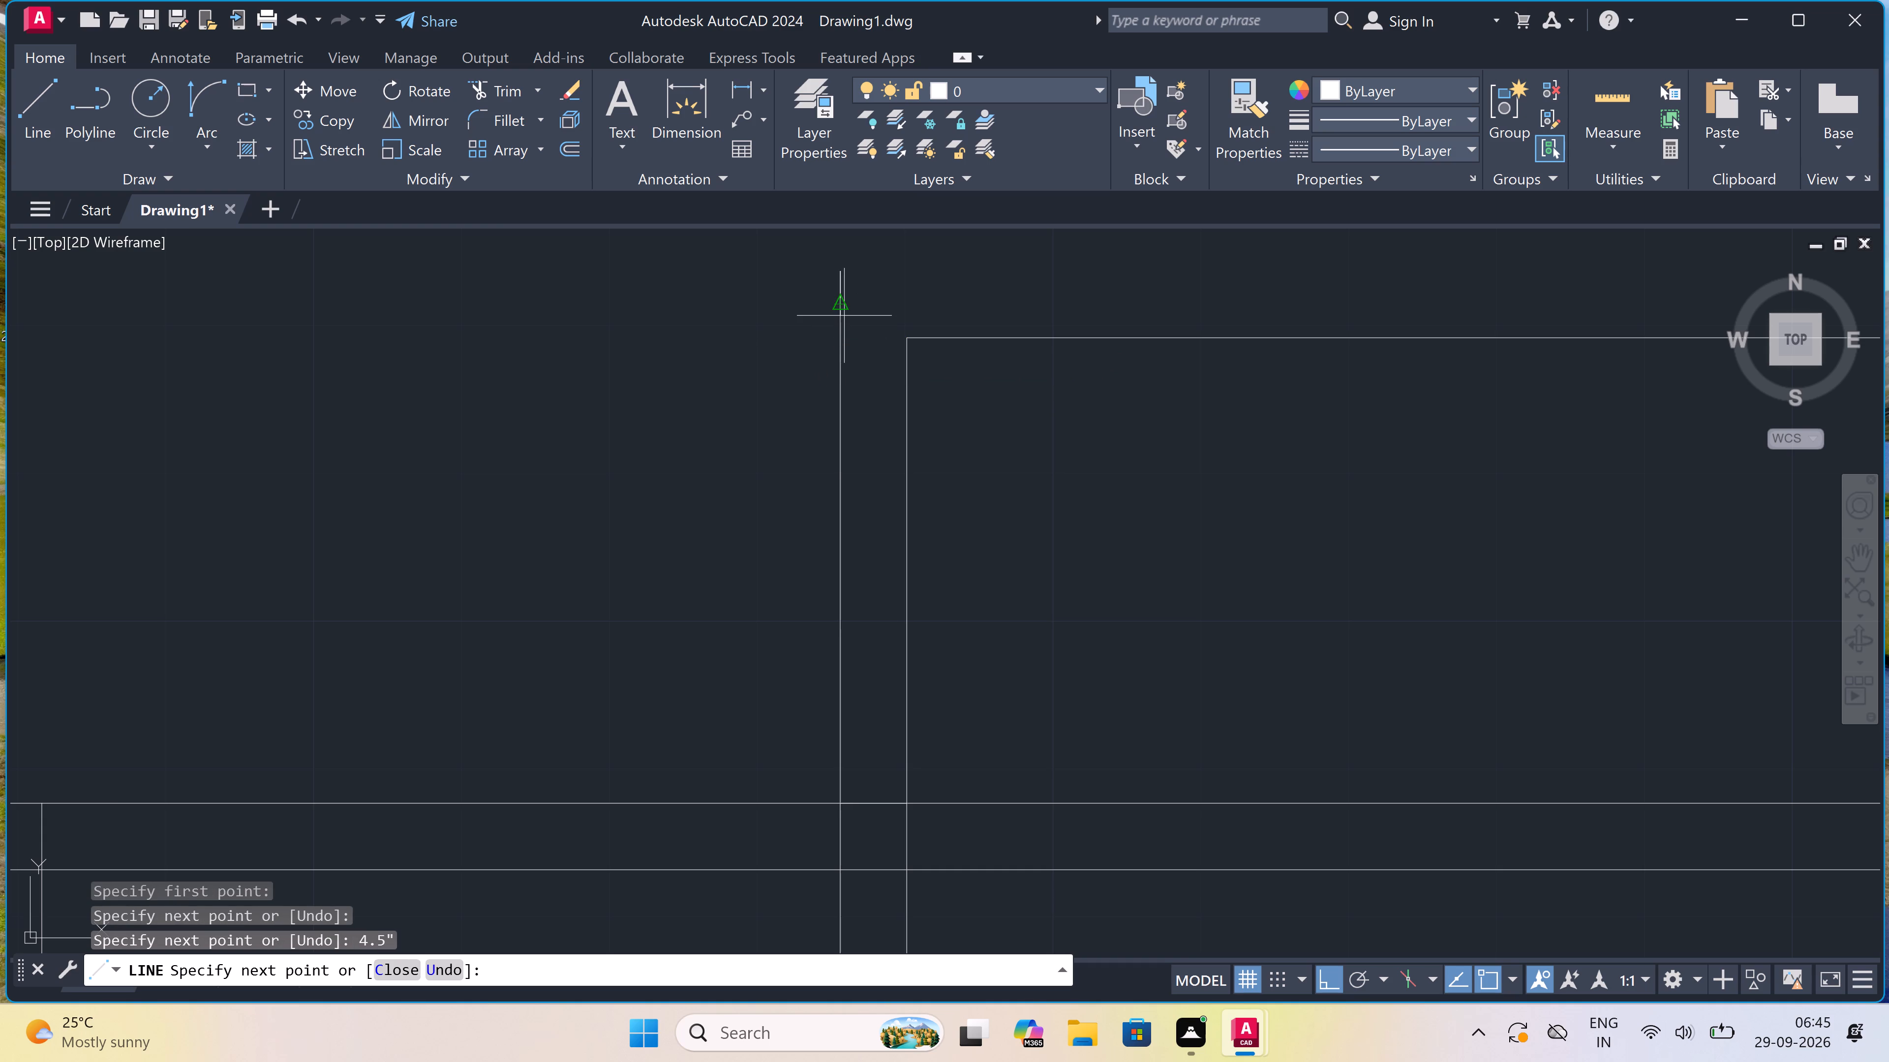
# Continue the outer line east to align with the inner northeast corner, 4.5" further east, and south to the lowest wall's upper line.
pyautogui.scroll(-3, 831, 314)
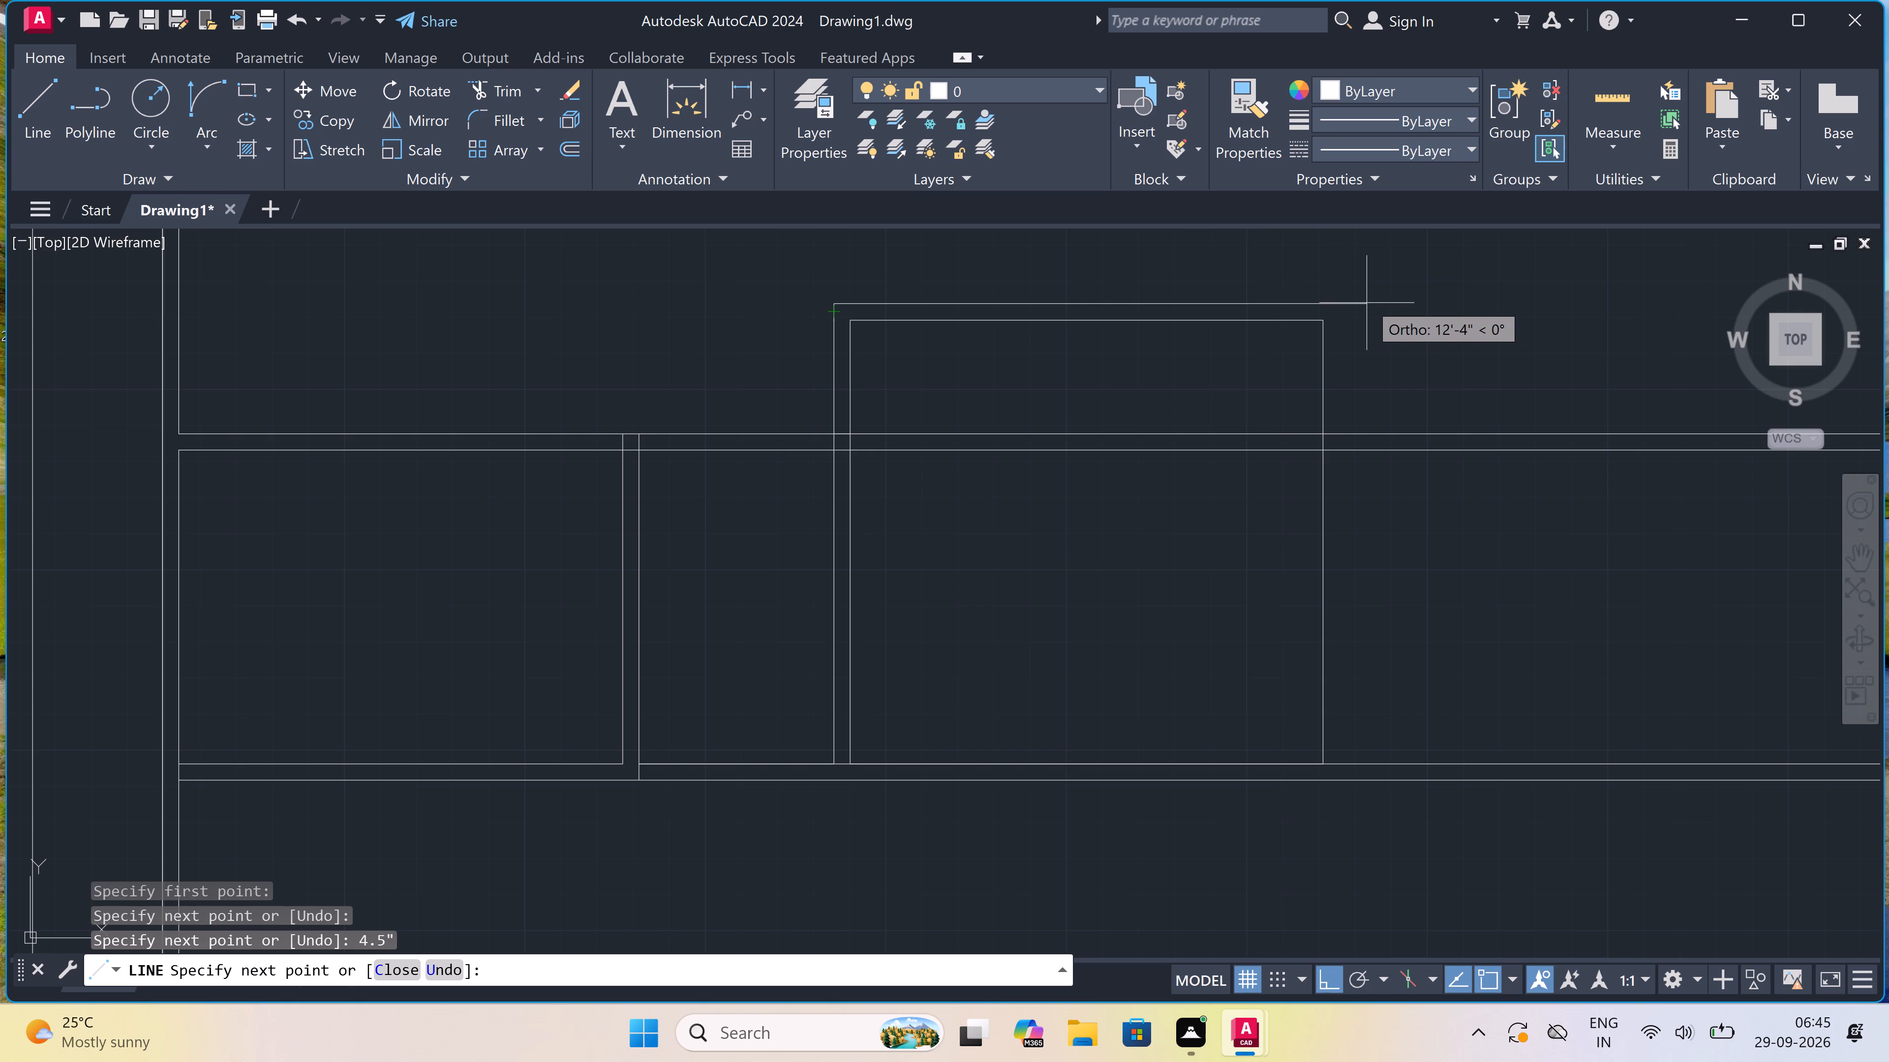
pyautogui.scroll(2, 1347, 316)
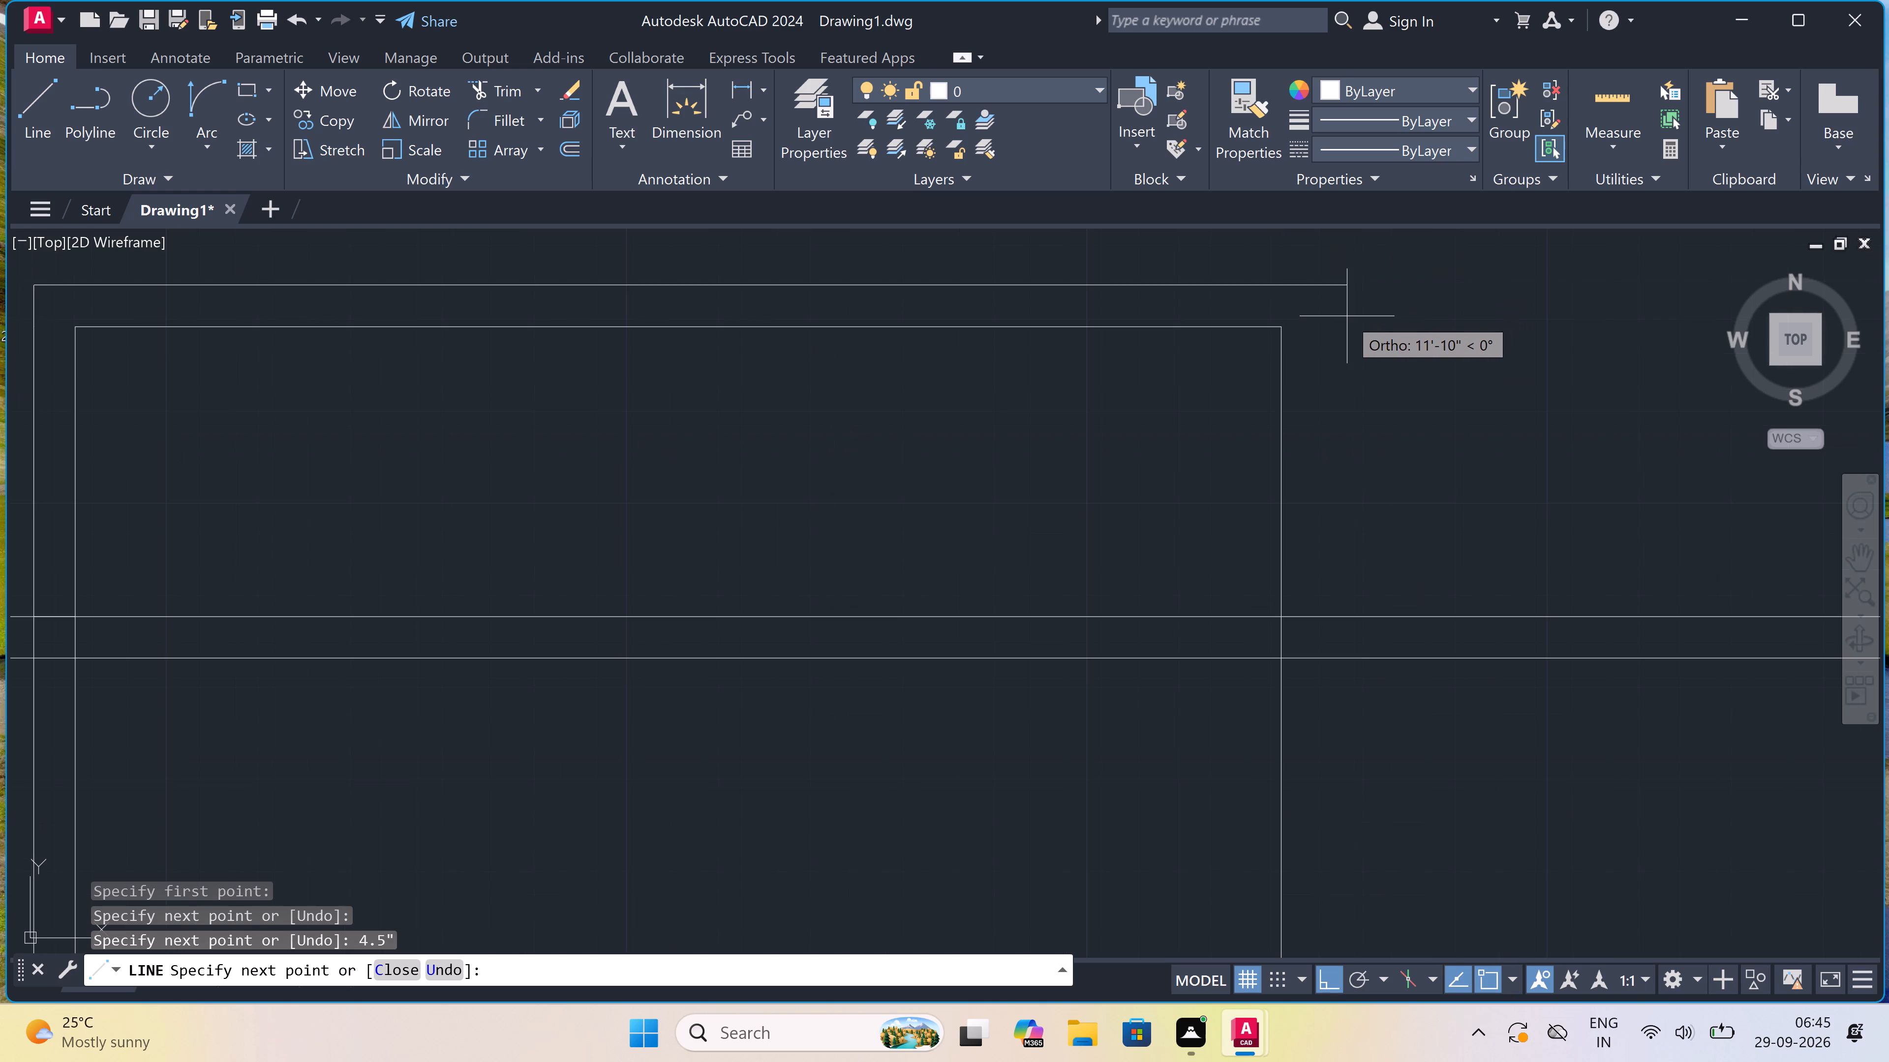
pyautogui.scroll(2, 1272, 302)
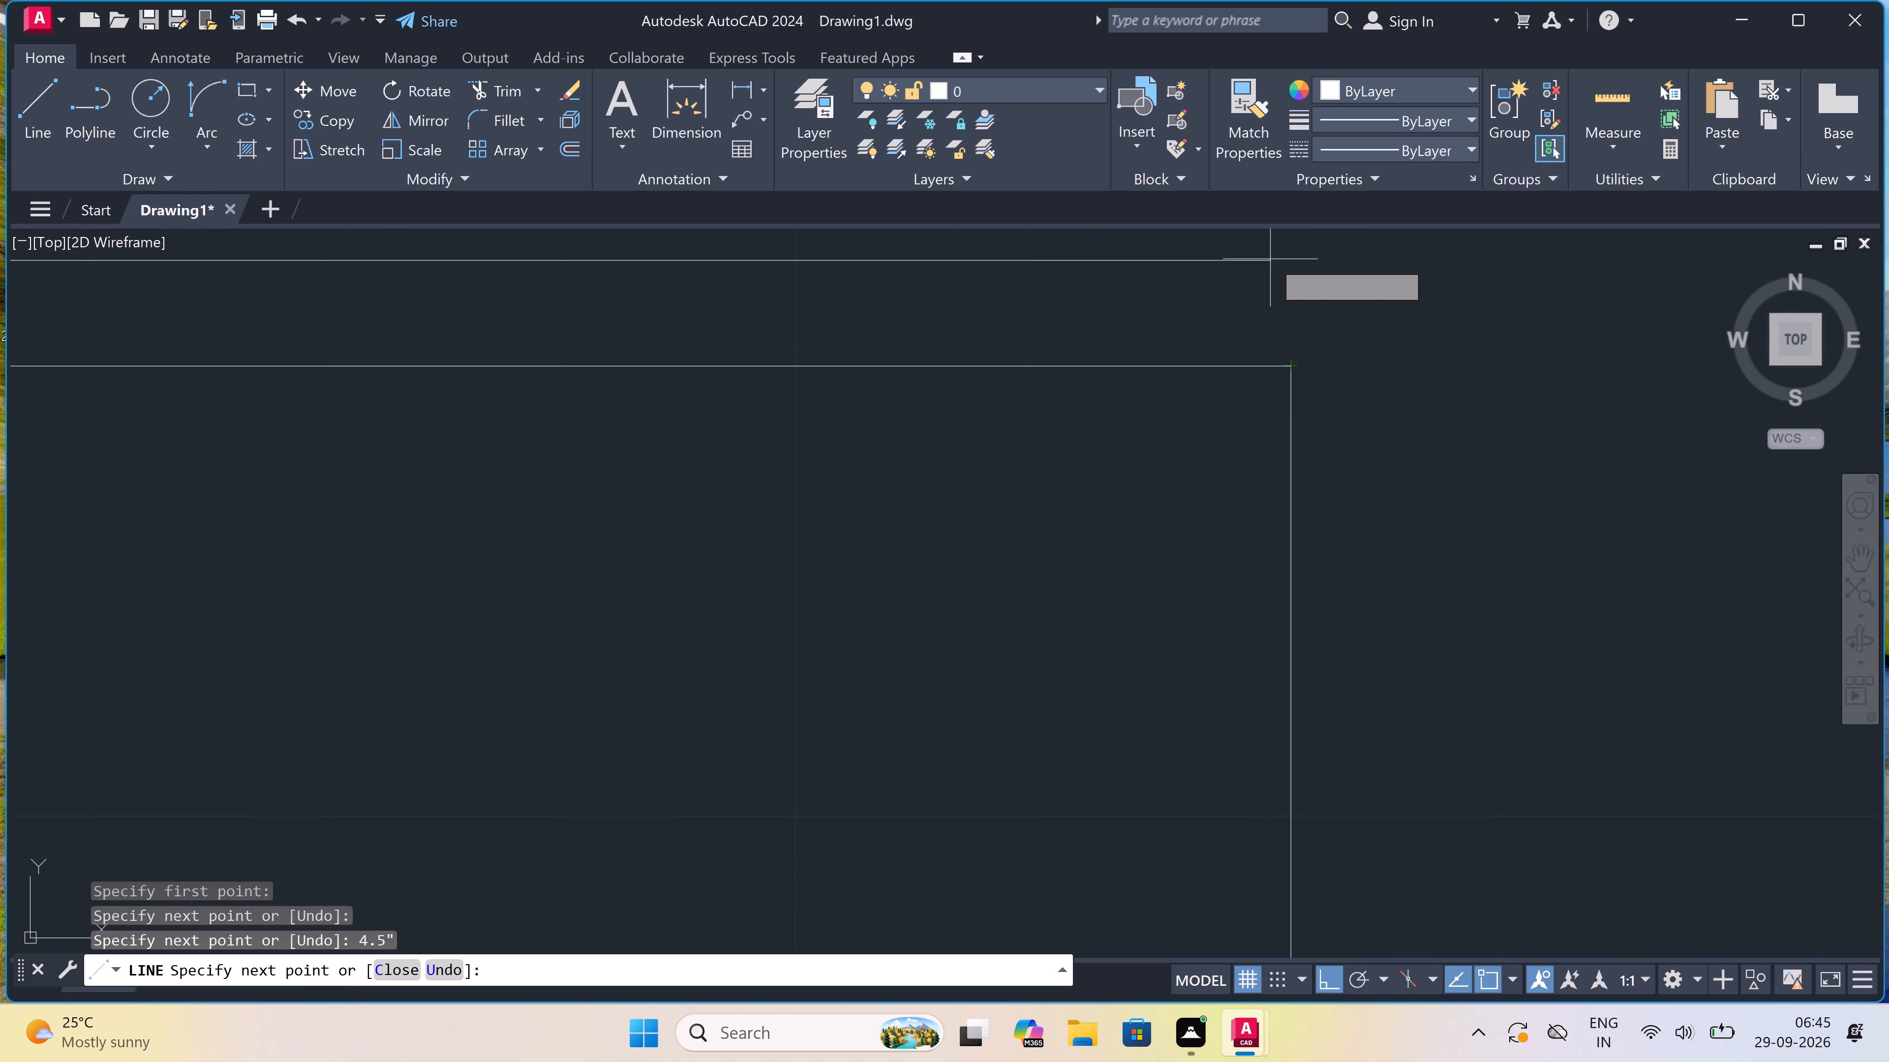
pyautogui.click(1291, 260)
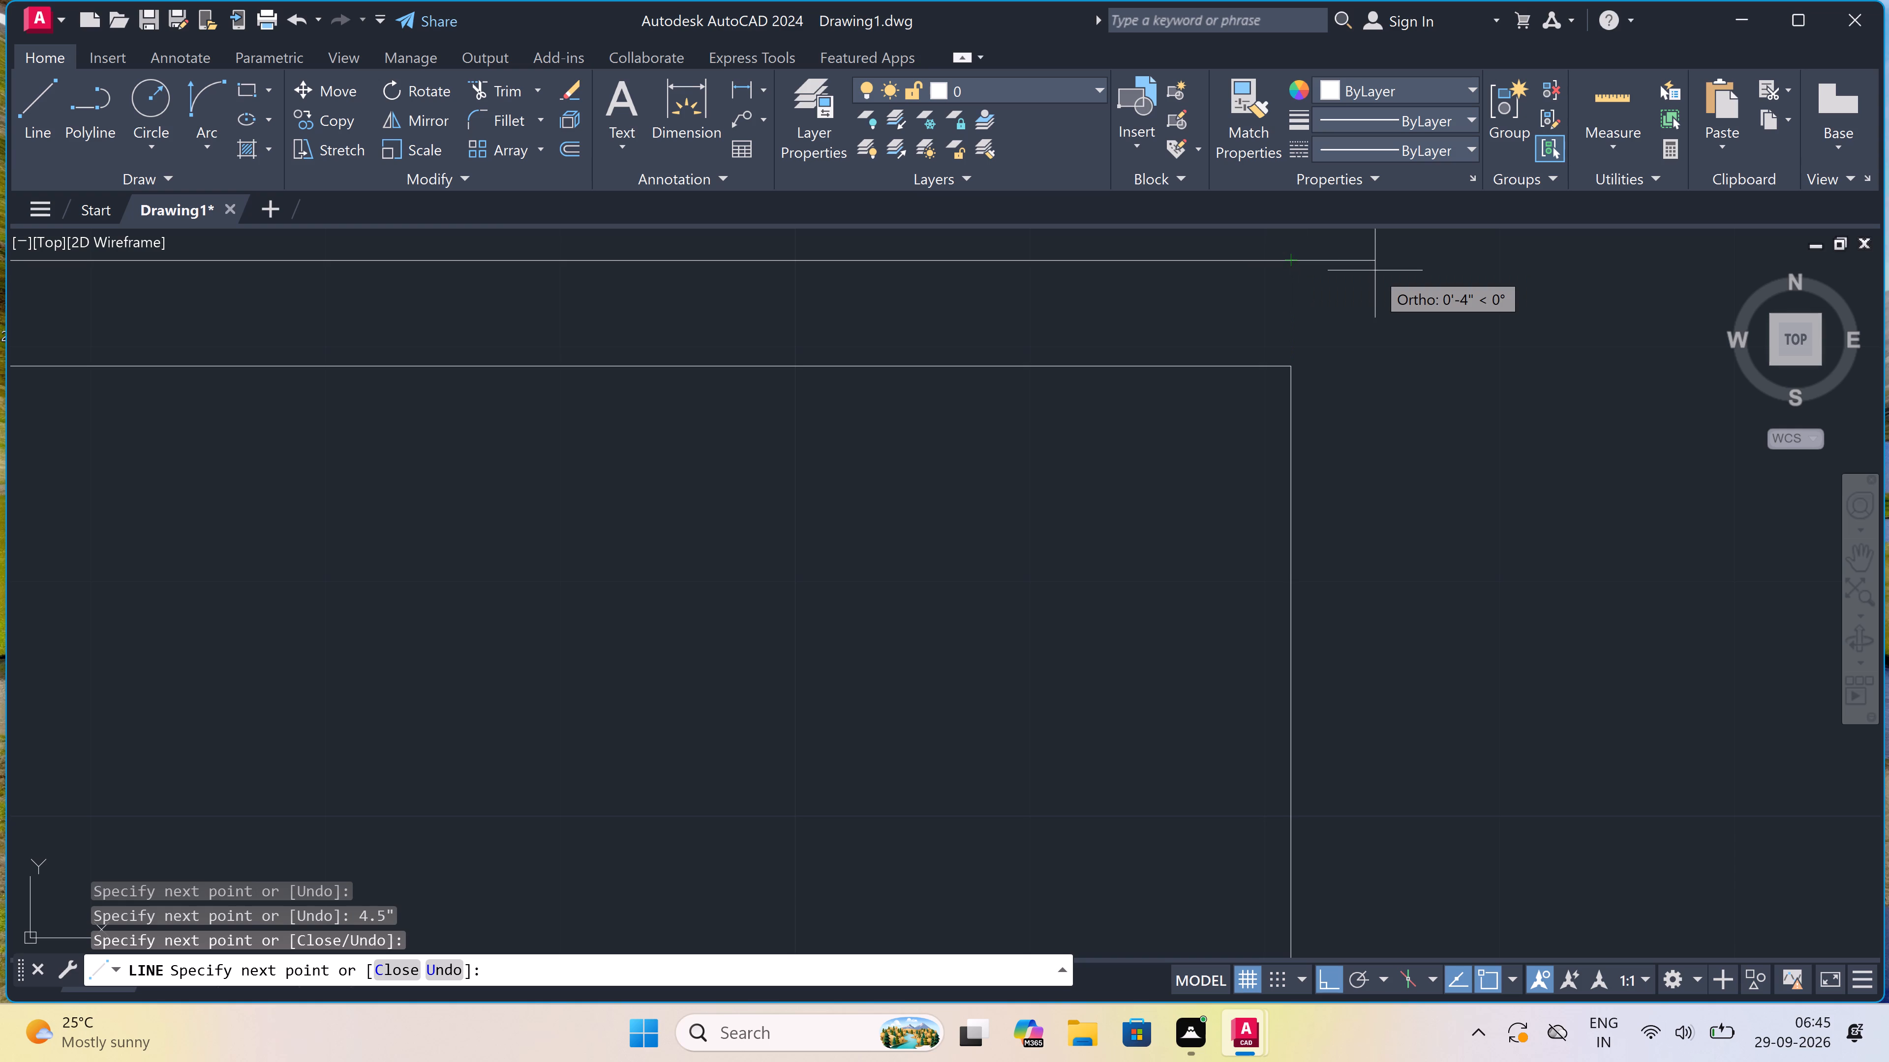
pyautogui.write('4.5"')
pyautogui.press('space')
pyautogui.scroll(-3, 1375, 269)
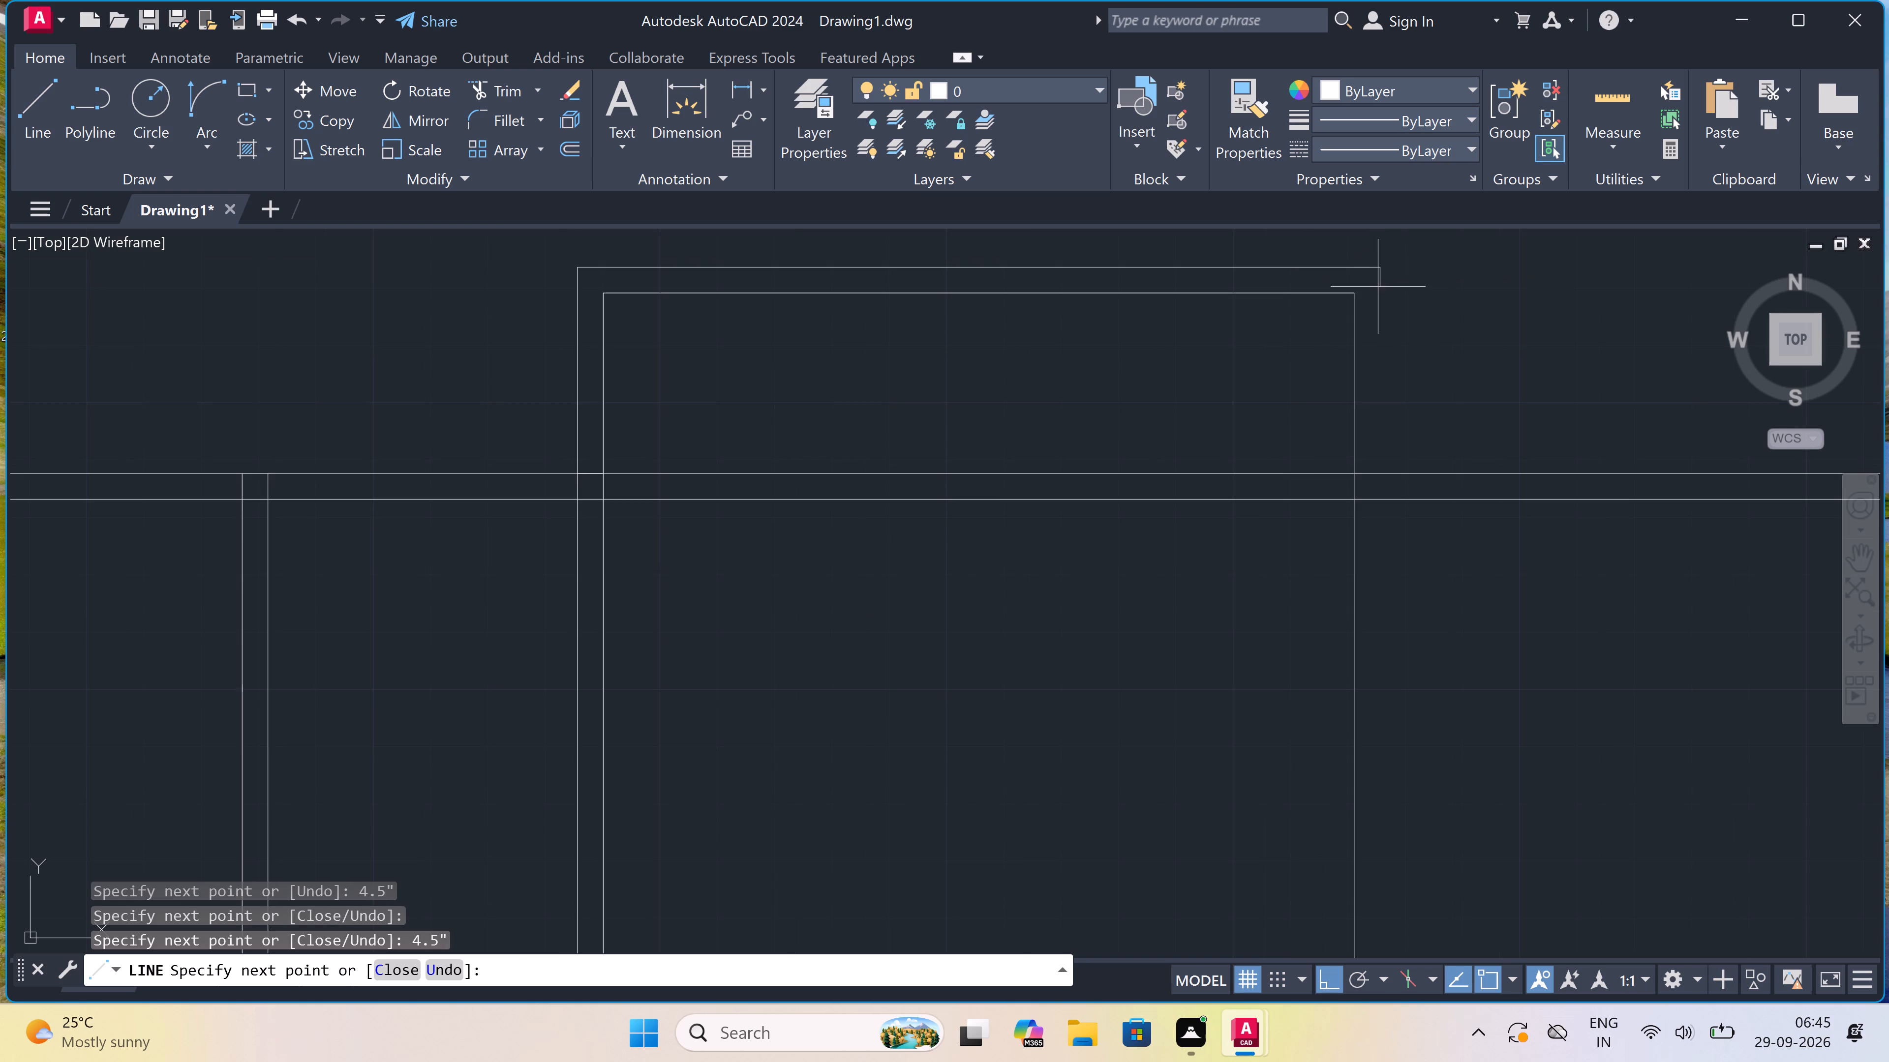
pyautogui.scroll(-2, 1386, 329)
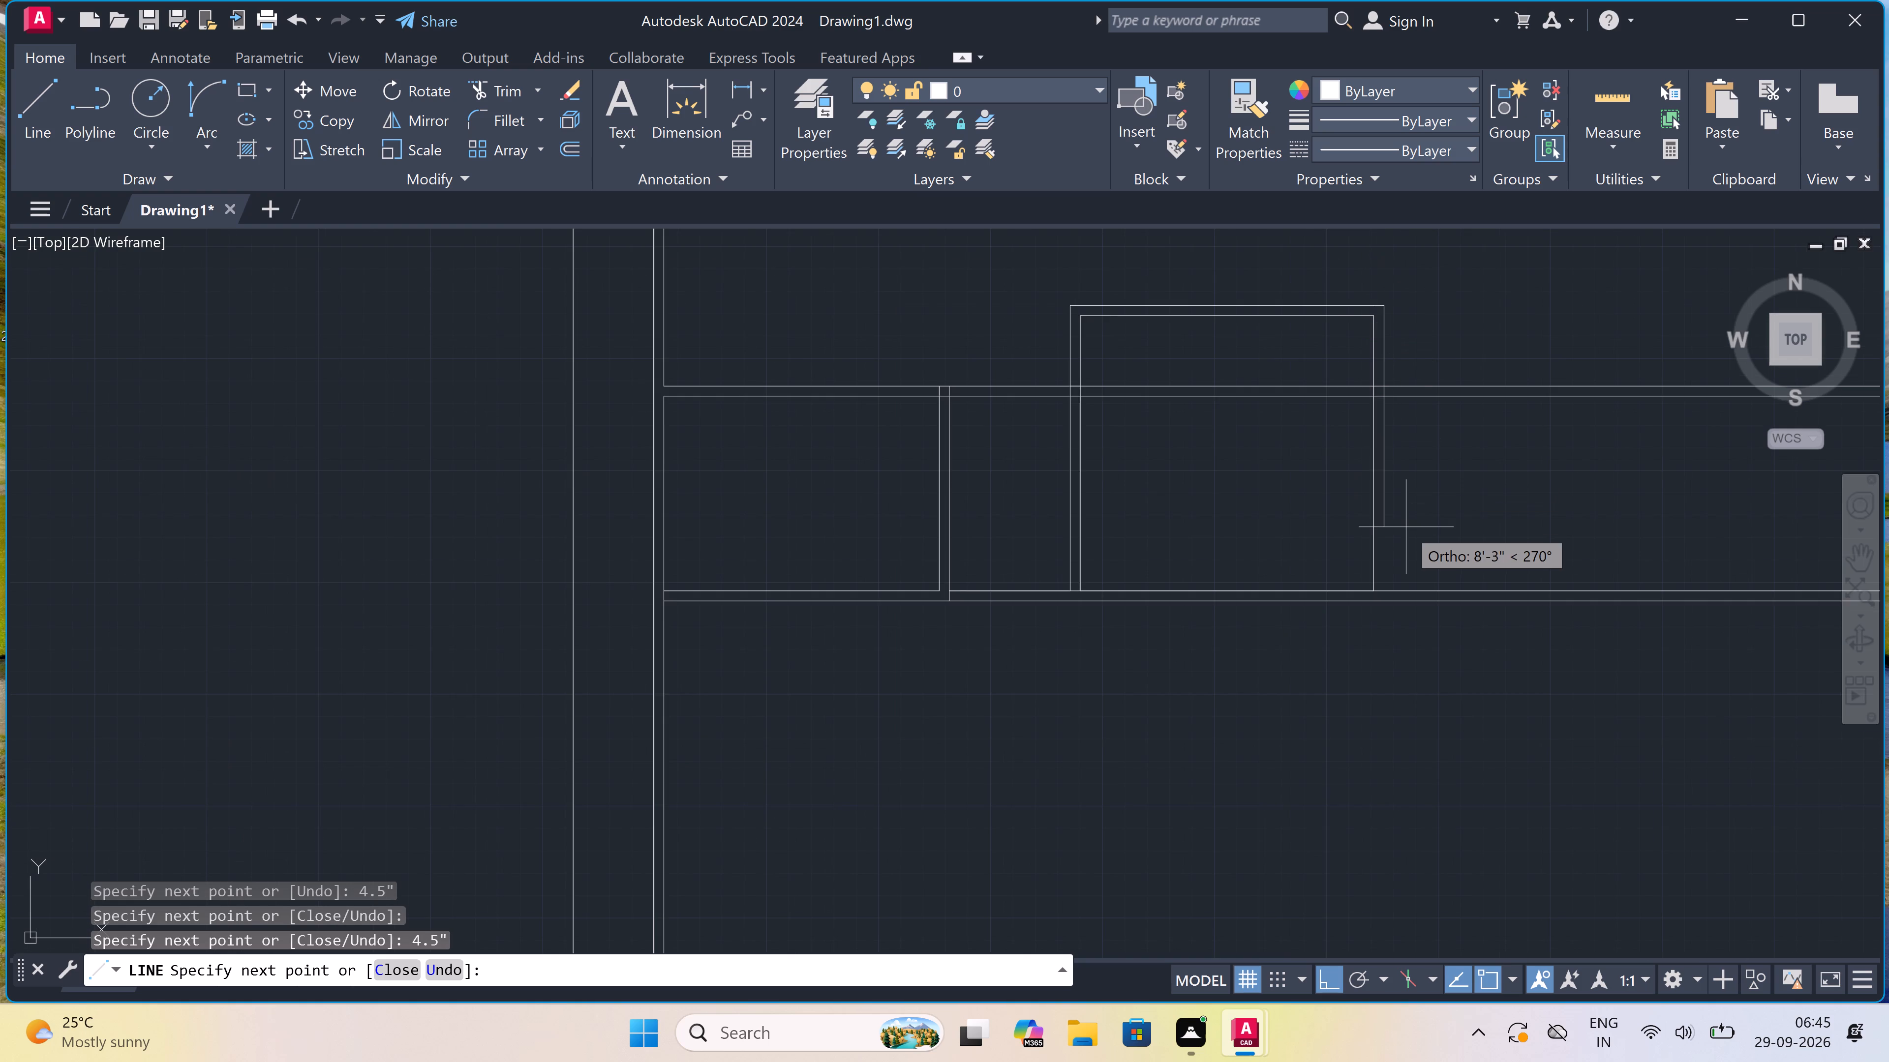
pyautogui.scroll(1, 1406, 527)
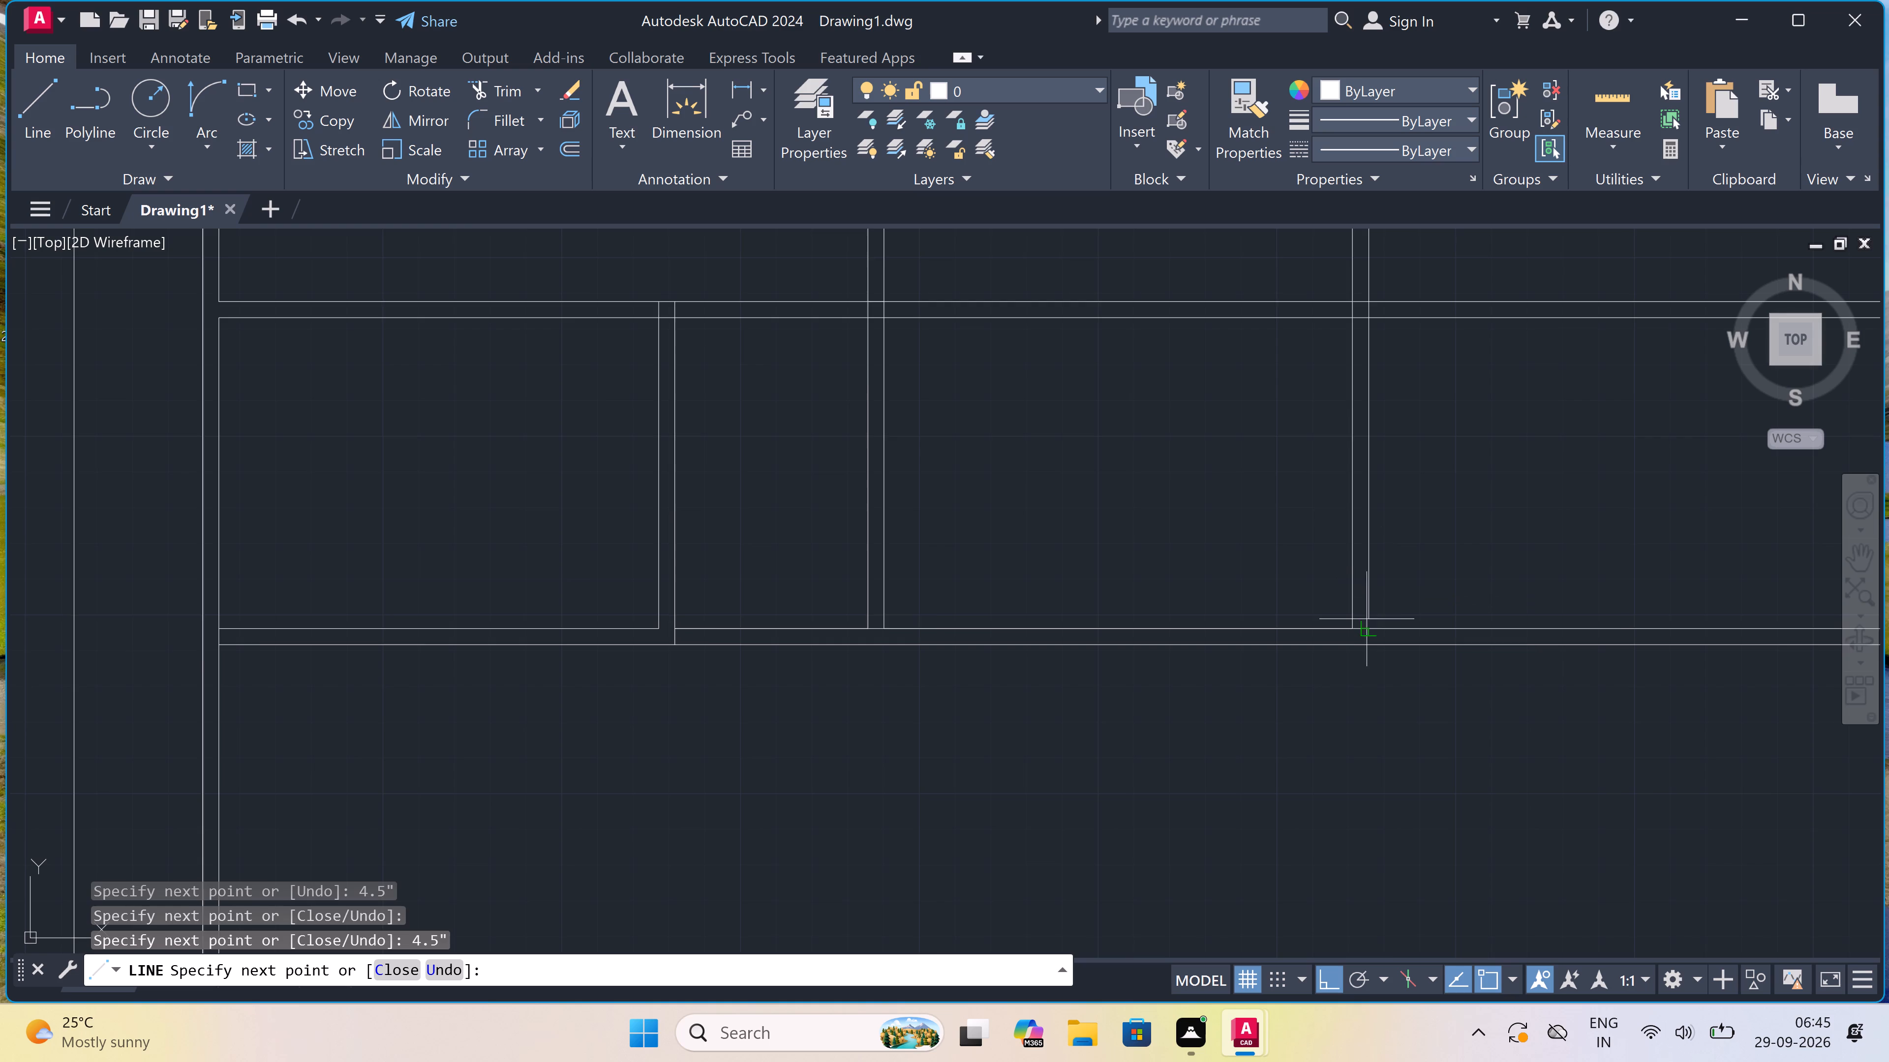
pyautogui.scroll(4, 1367, 619)
pyautogui.click(1363, 680)
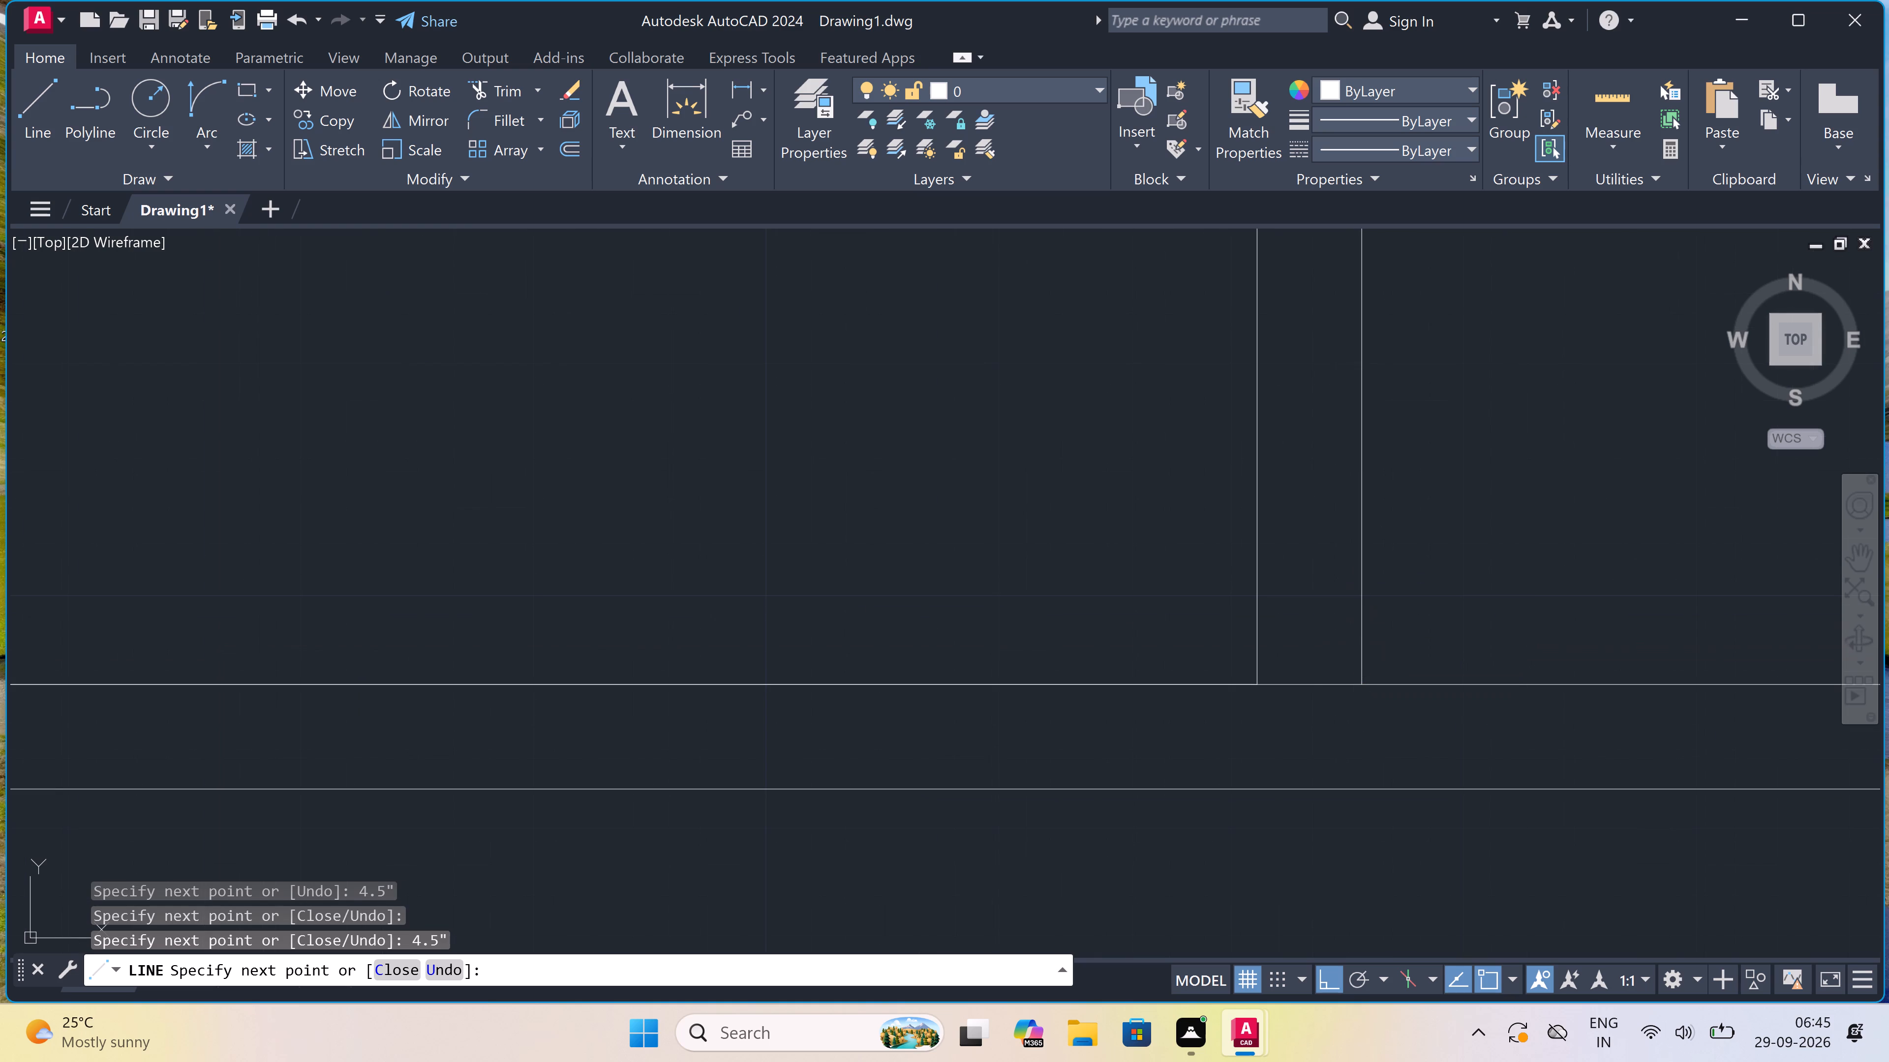
pyautogui.press('Escape')
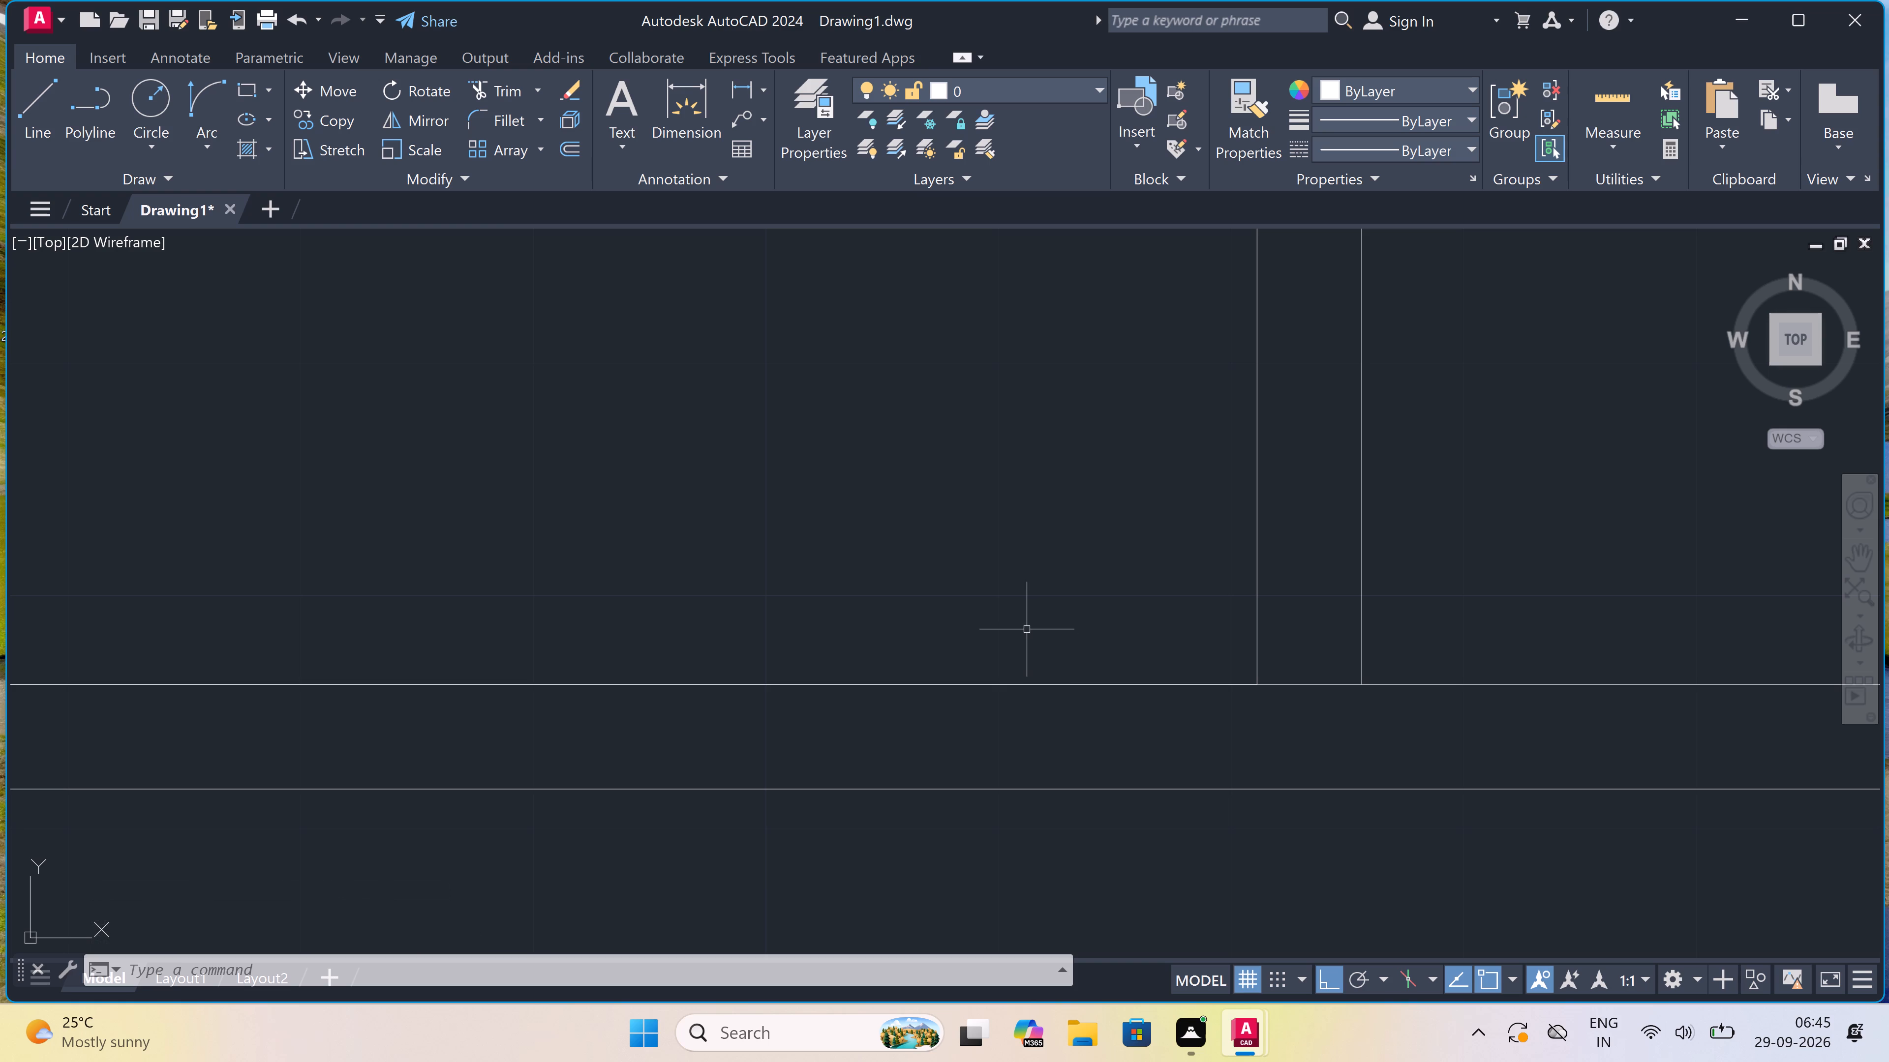
# Trim away both lines of the horizontal wall where they cross the inside of the new room.
pyautogui.scroll(-7, 1011, 613)
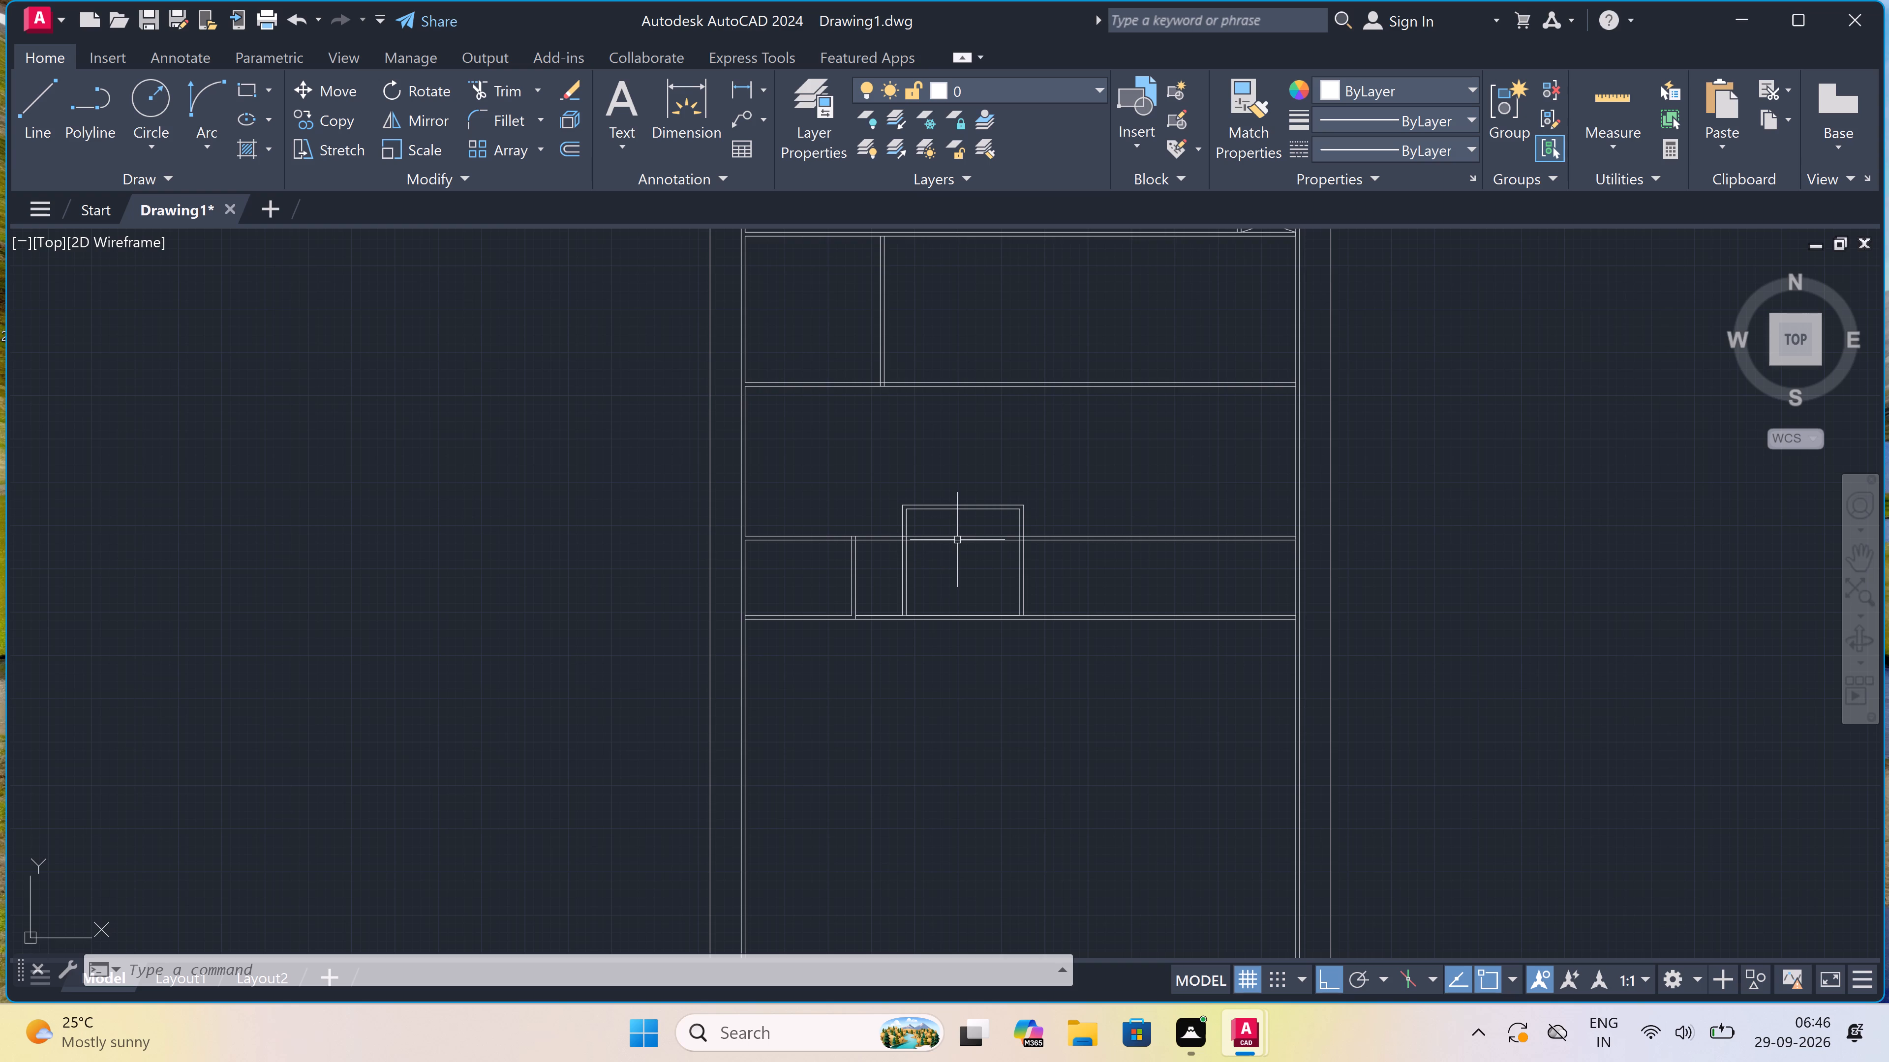
pyautogui.scroll(3, 959, 531)
pyautogui.write('tr')
pyautogui.press('space')
pyautogui.click(960, 531)
pyautogui.click(968, 621)
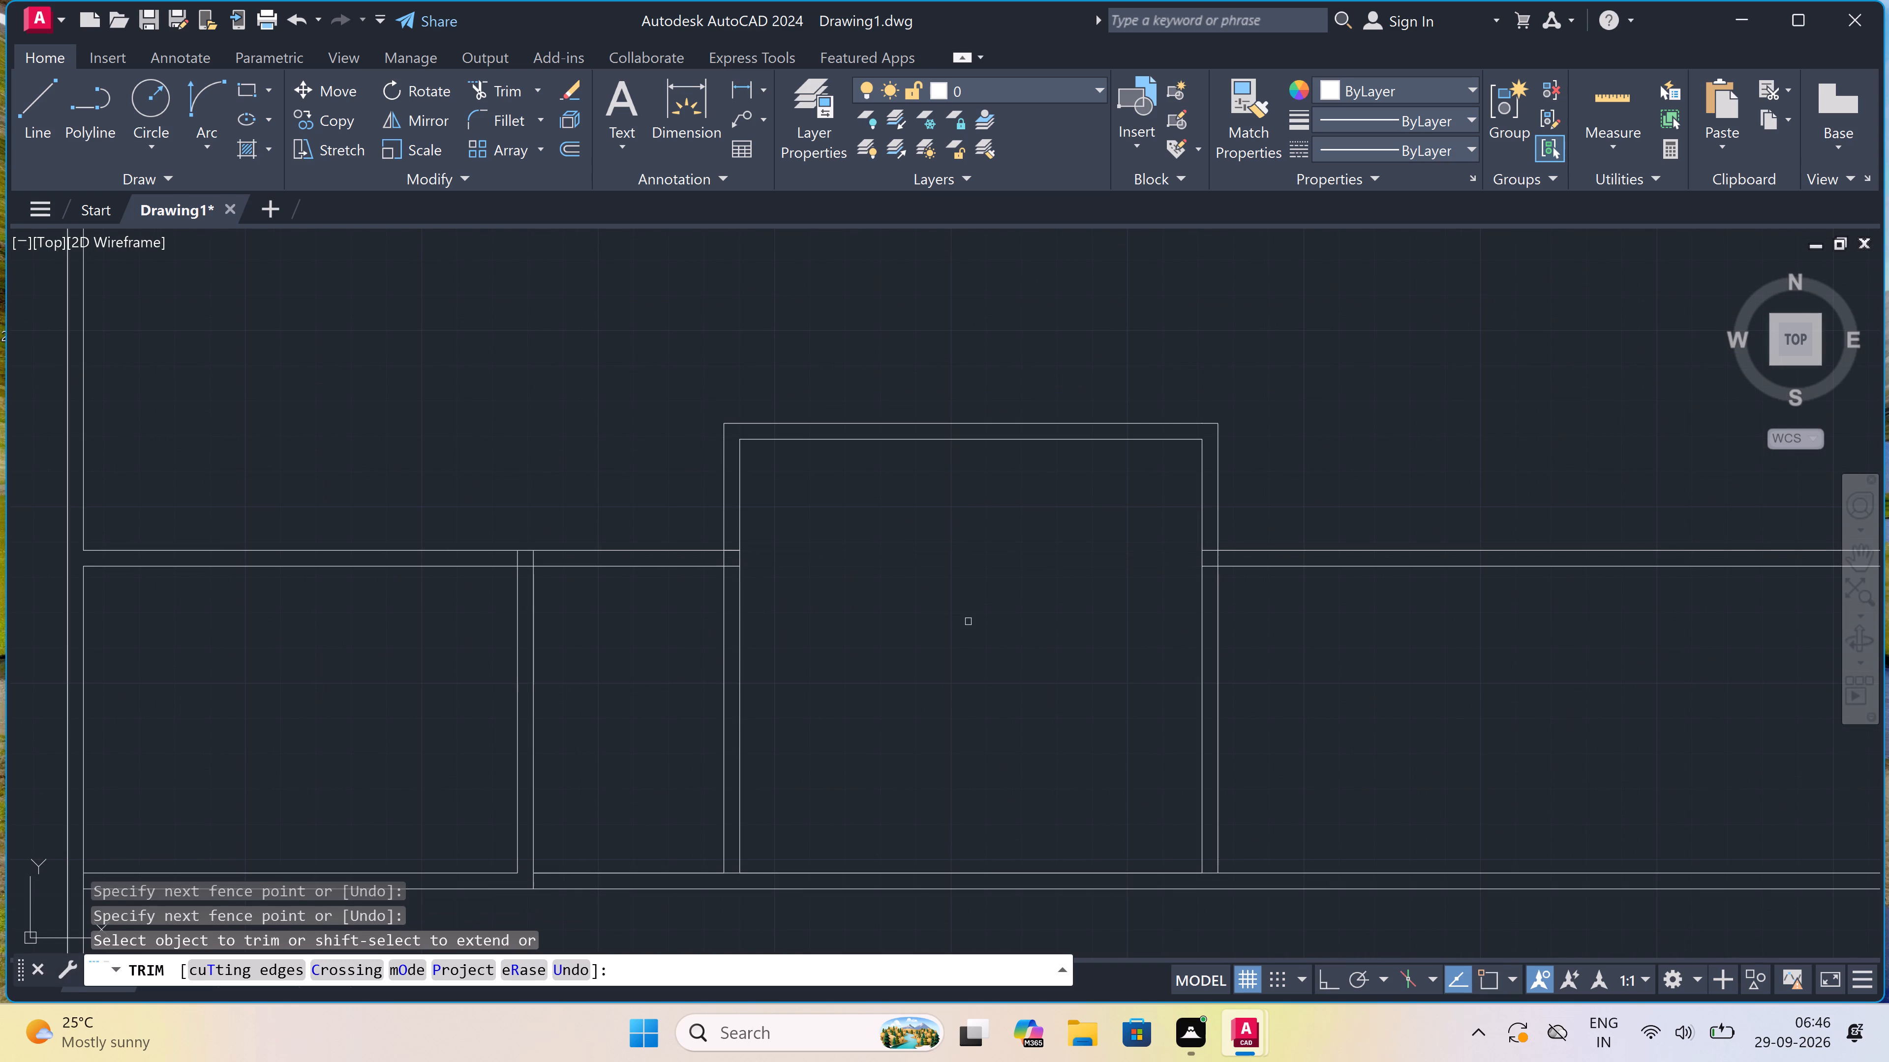
# Trim the two horizontal wall line stubs that cross the thickness of the new room's east wall.
pyautogui.scroll(-1, 973, 605)
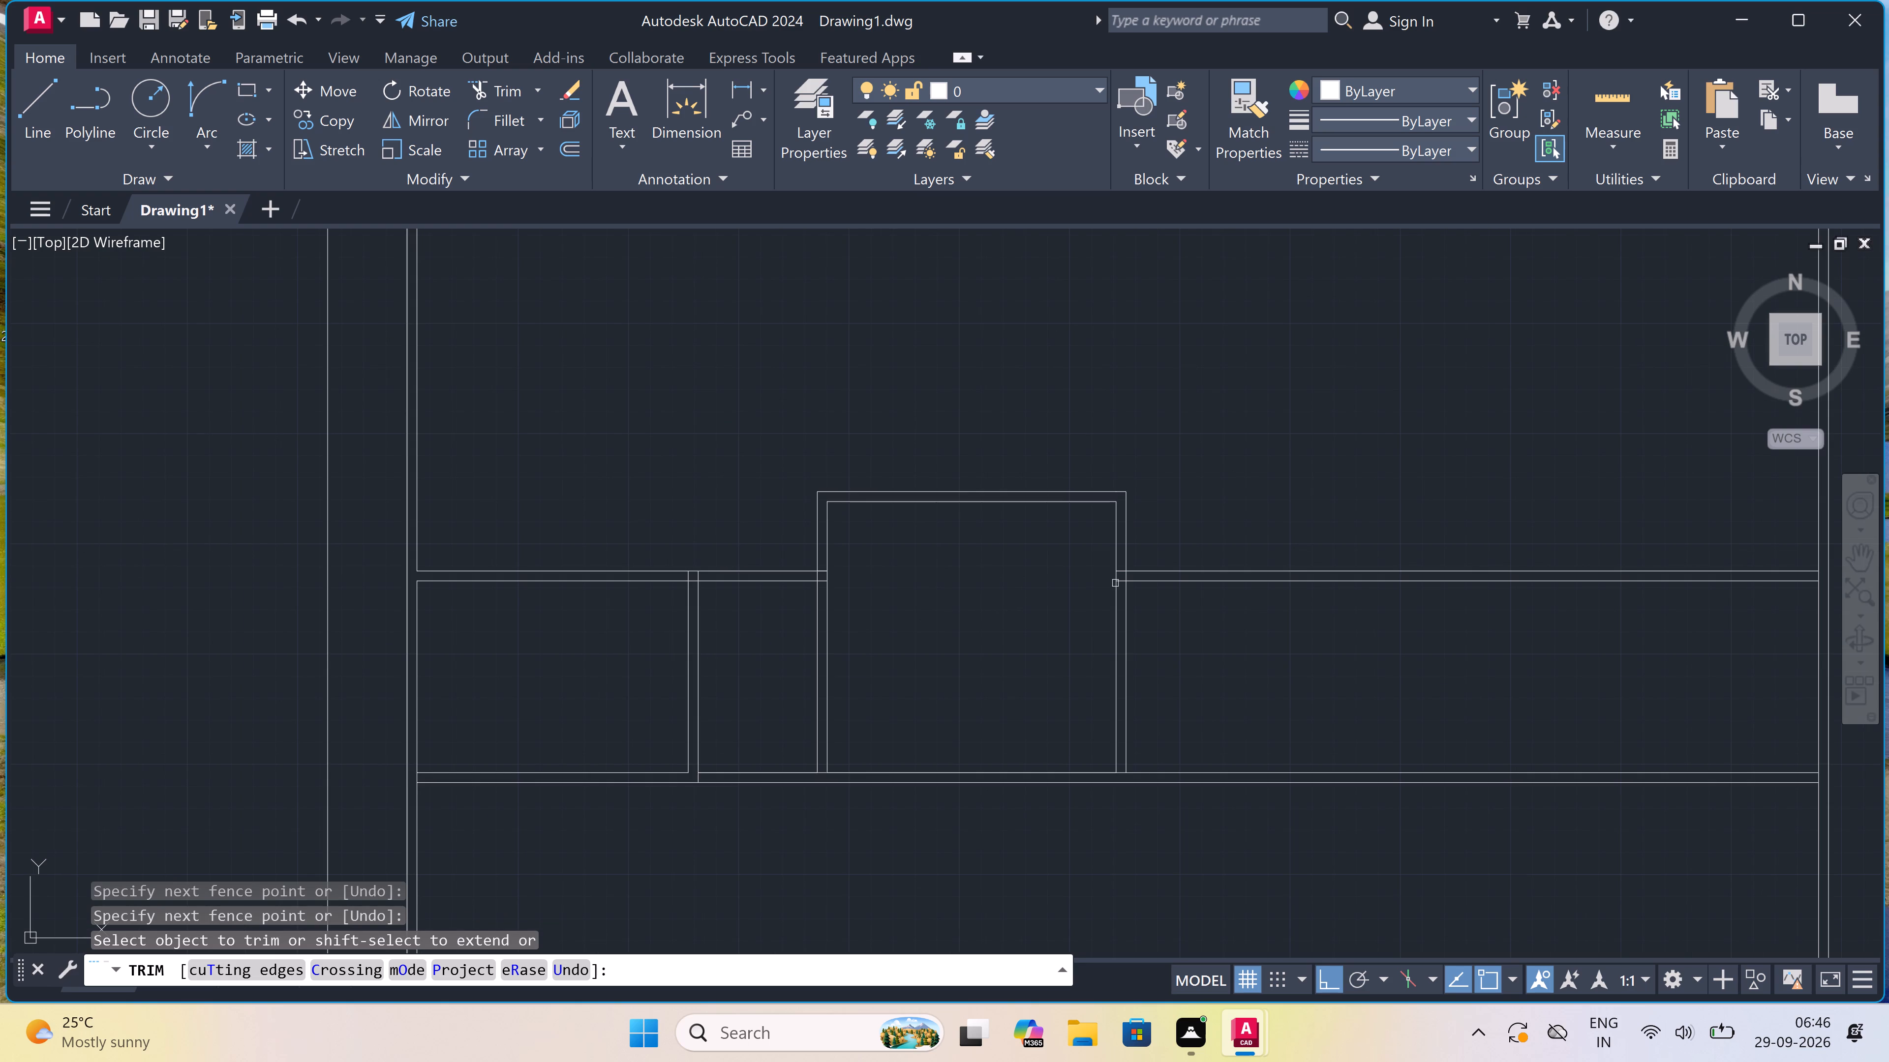
pyautogui.scroll(3, 1139, 599)
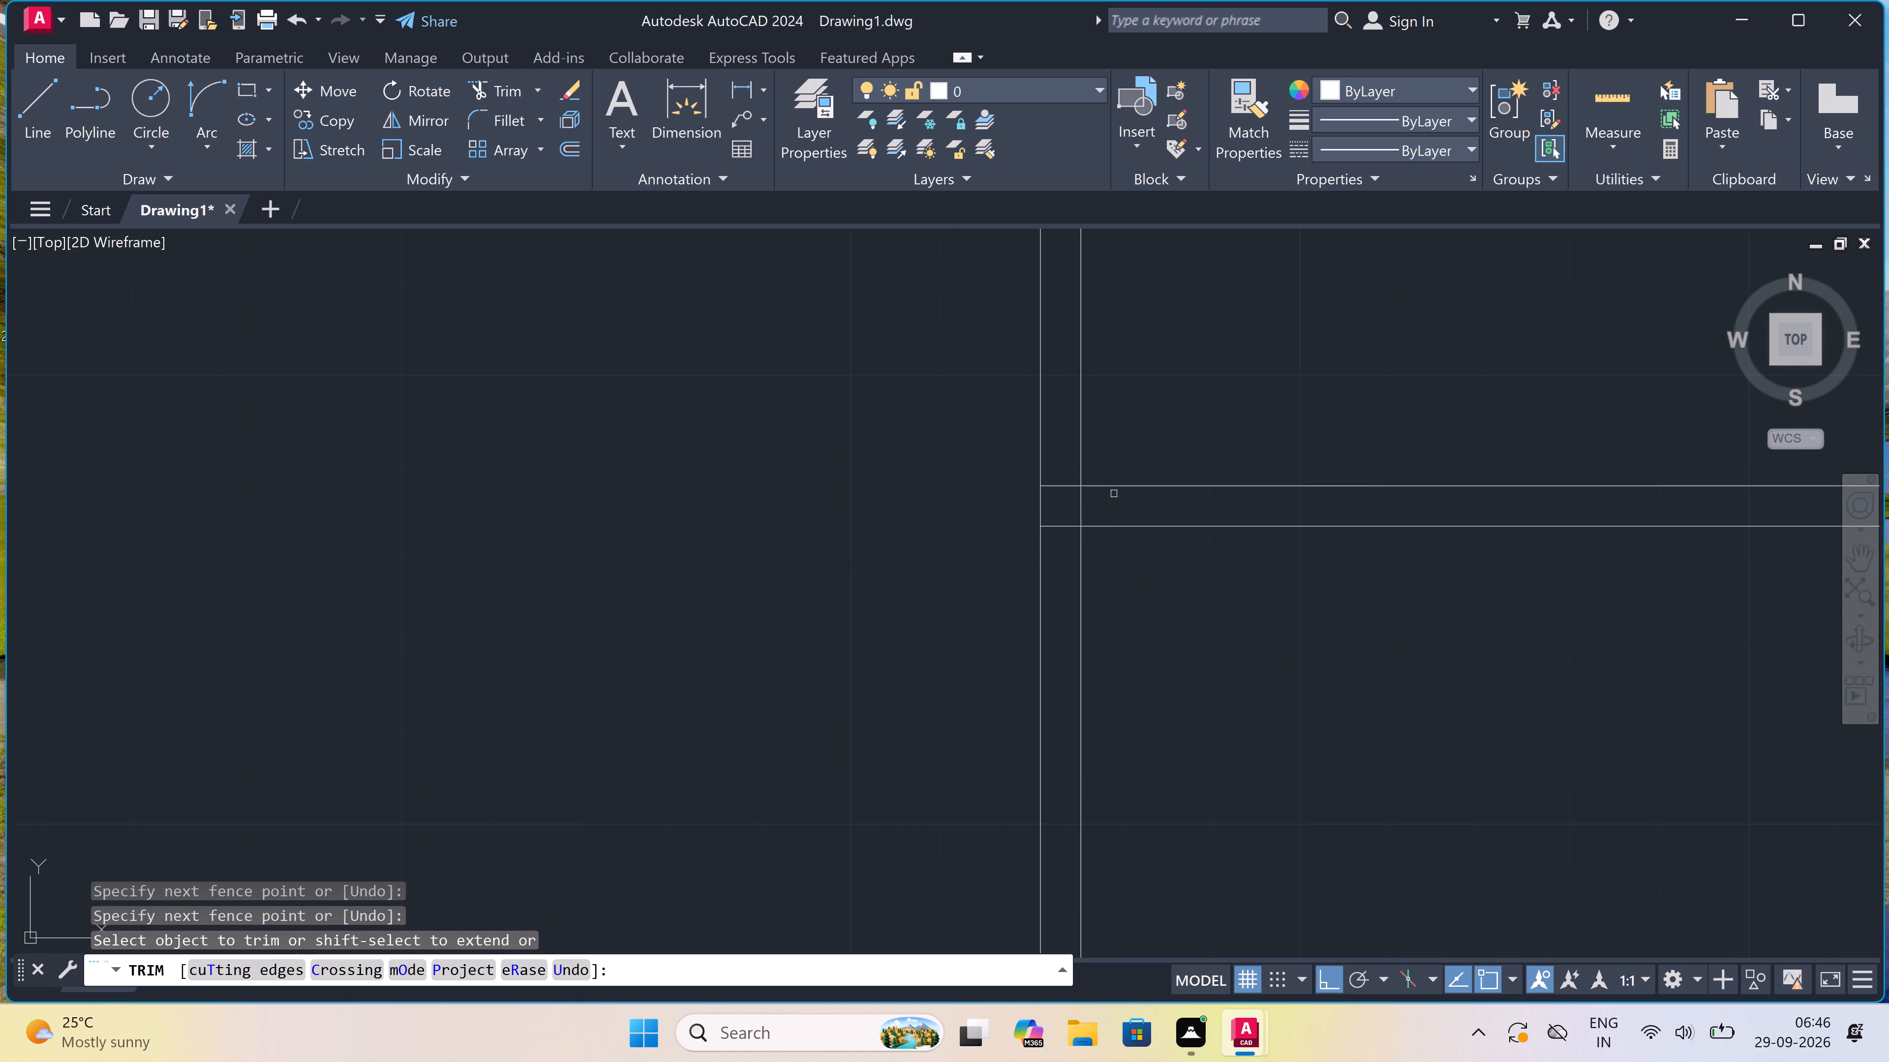
pyautogui.click(1057, 465)
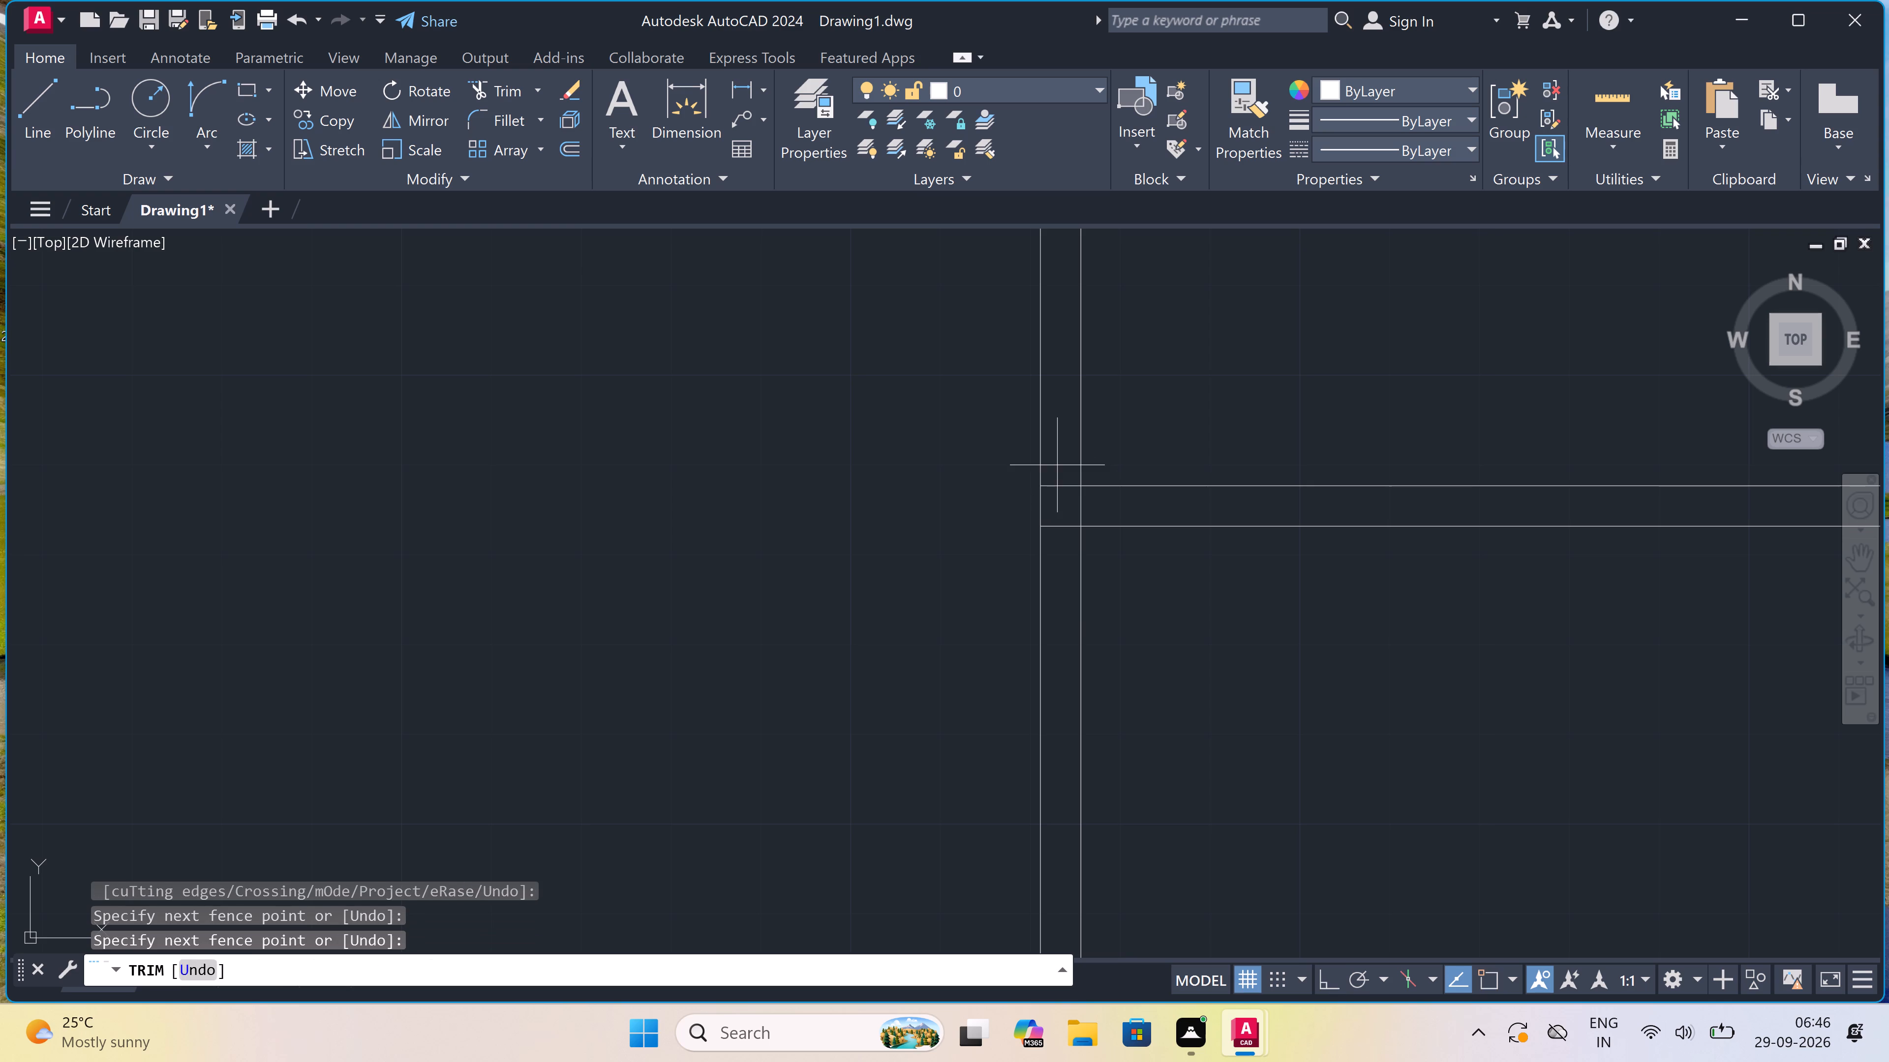
pyautogui.click(1070, 569)
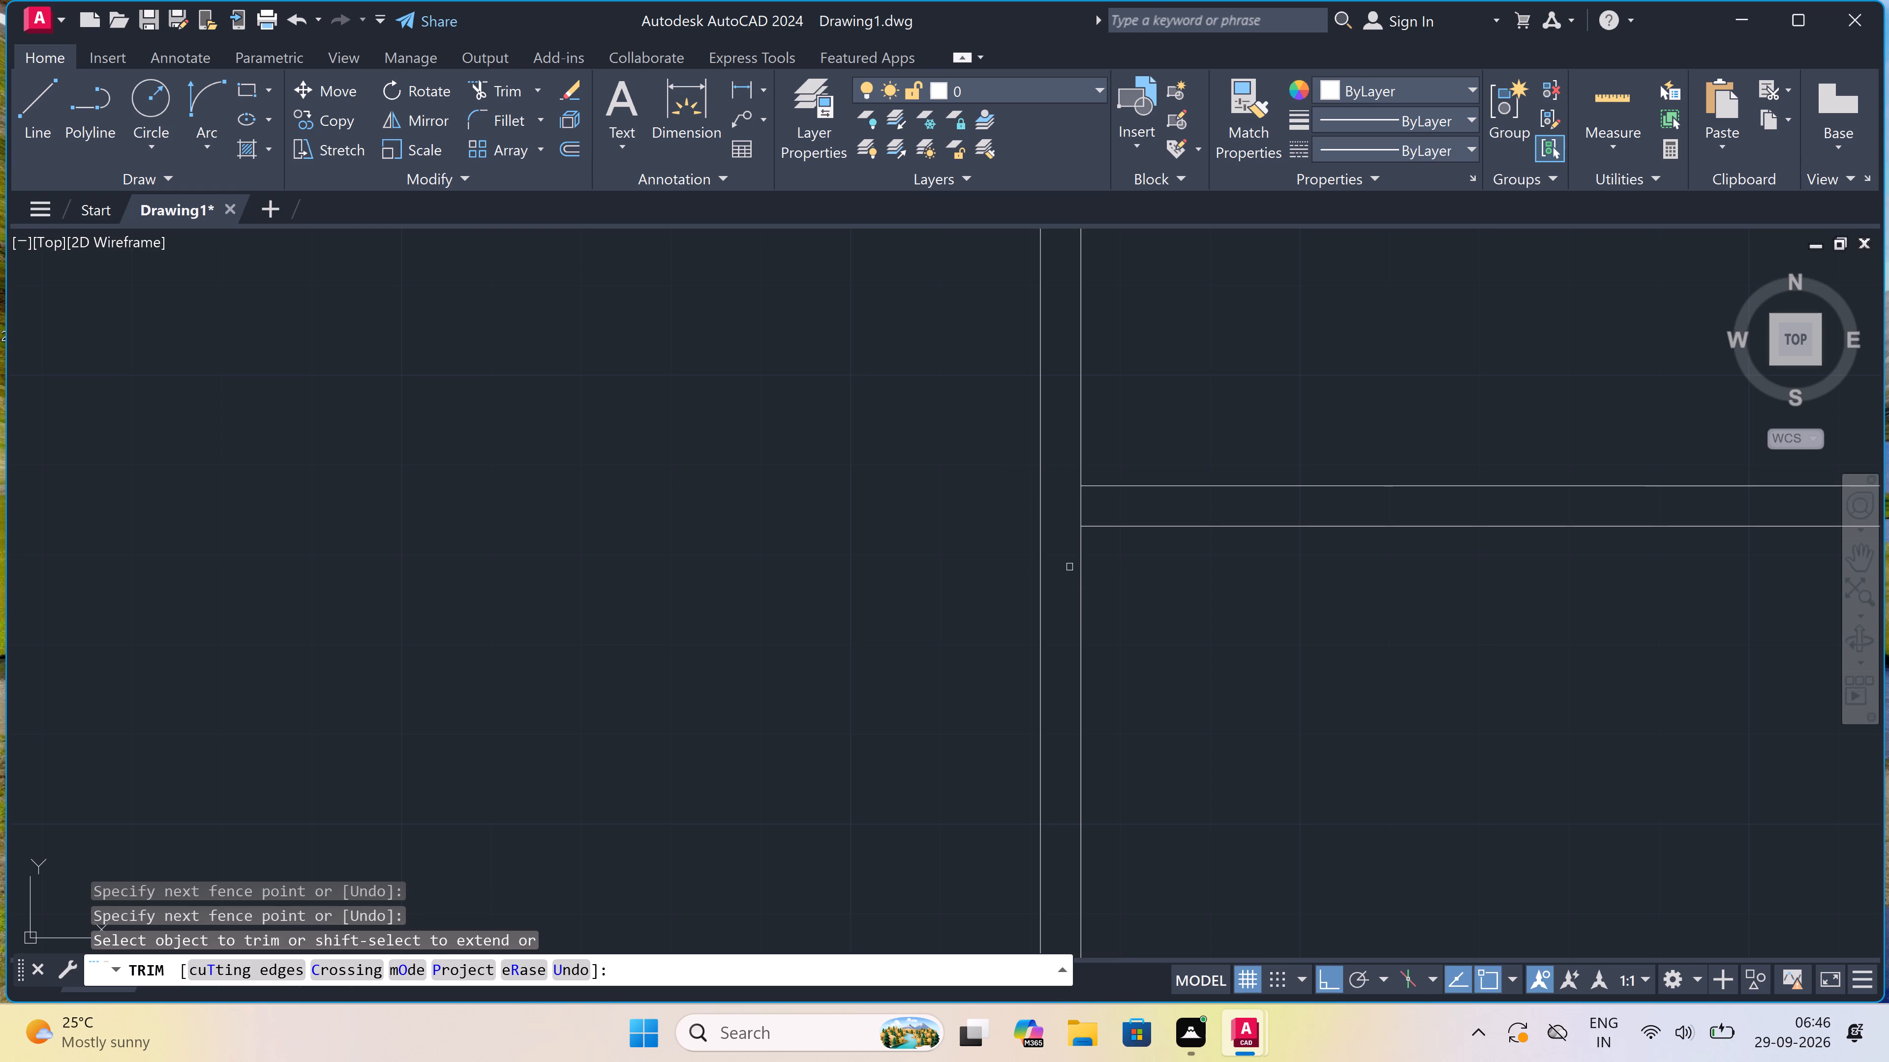
pyautogui.press('Escape')
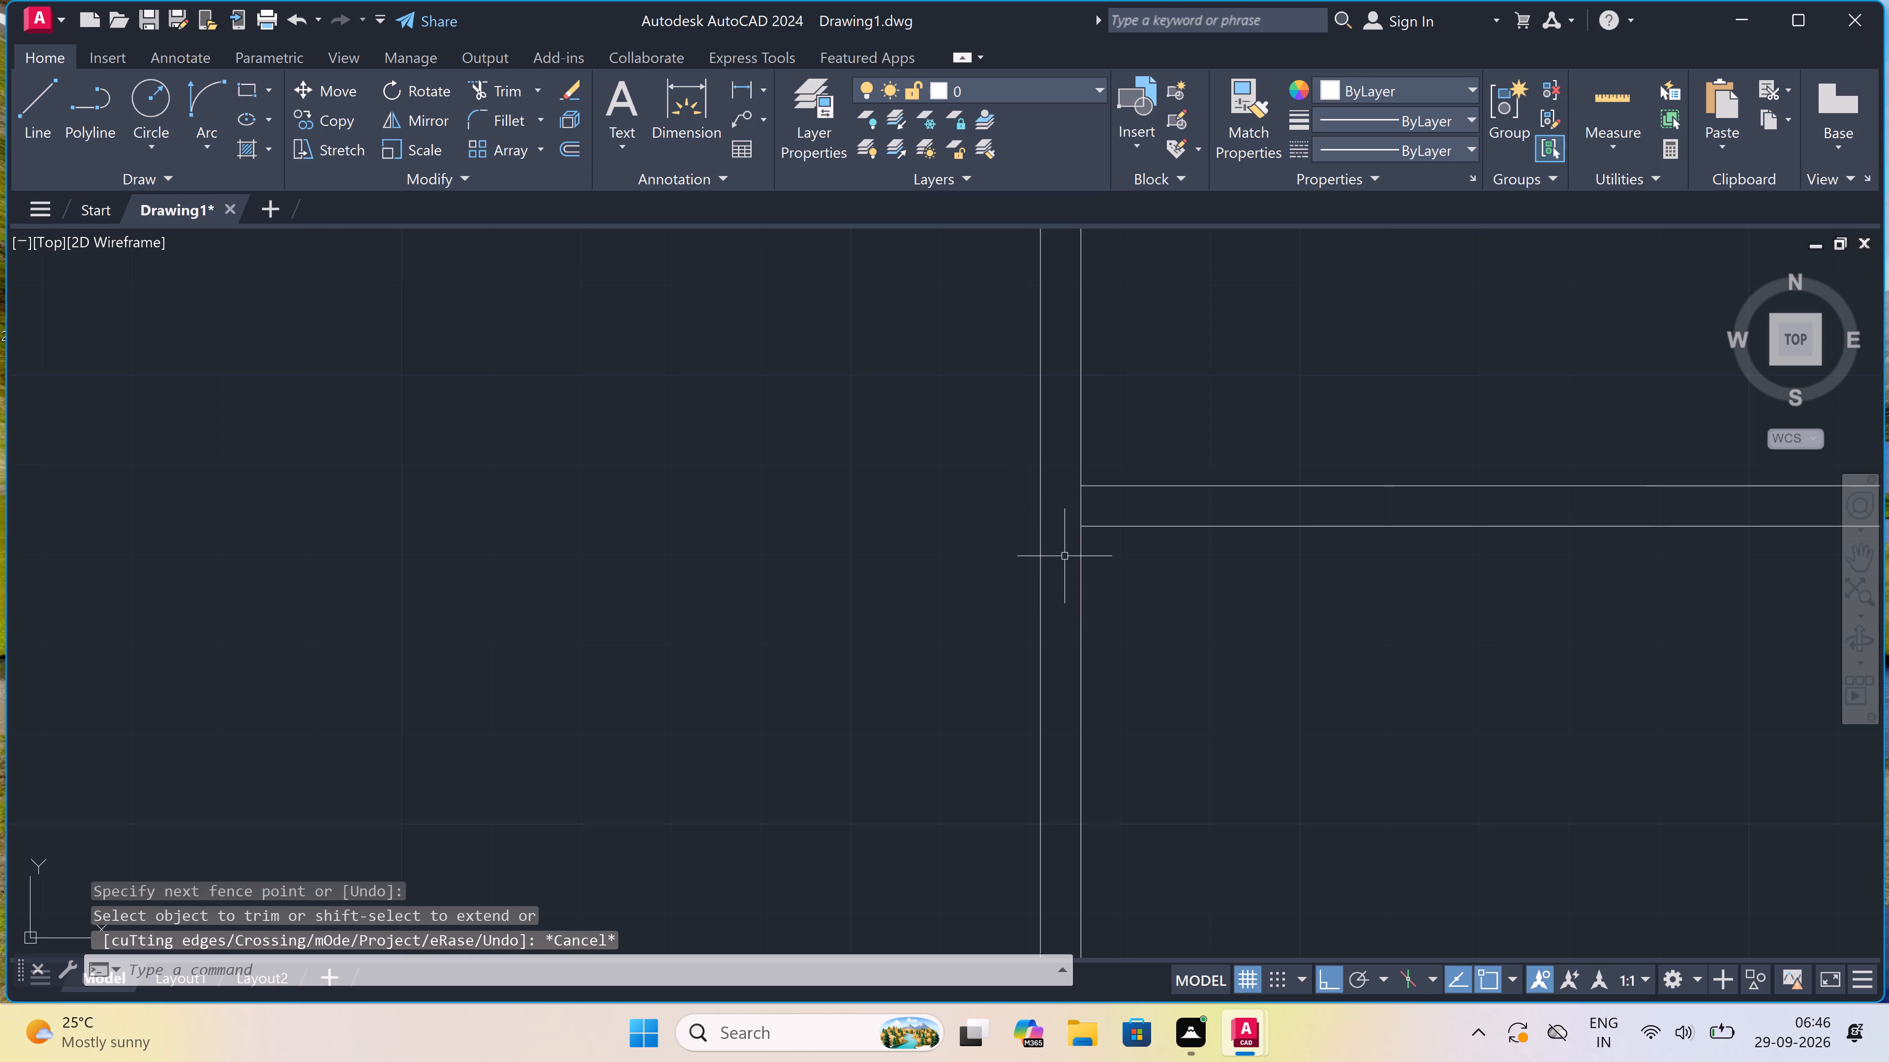
# From the new room's outer east face on the horizontal wall's lower line, draw 10' east, south to the lowest wall's upper line, and 4.5" east.
pyautogui.scroll(-3, 1065, 557)
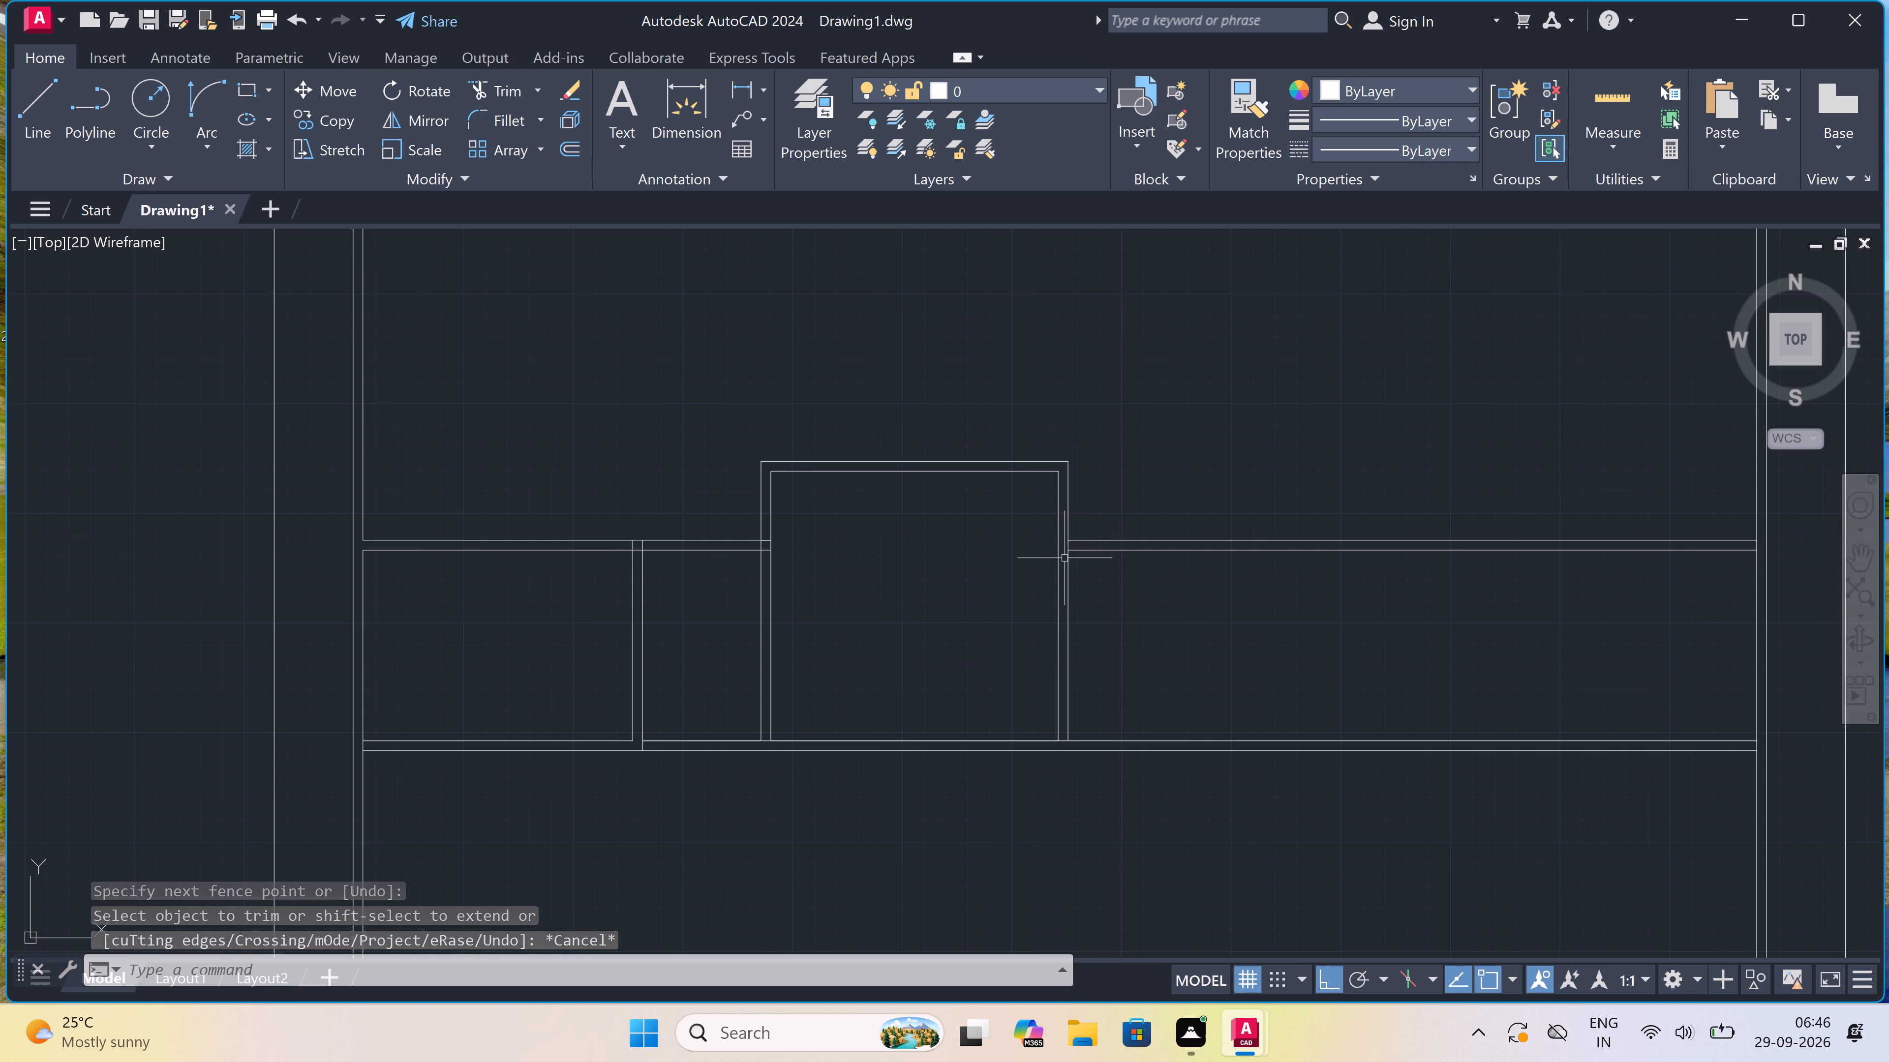
pyautogui.scroll(2, 1093, 576)
pyautogui.scroll(-1, 1093, 576)
pyautogui.press('l')
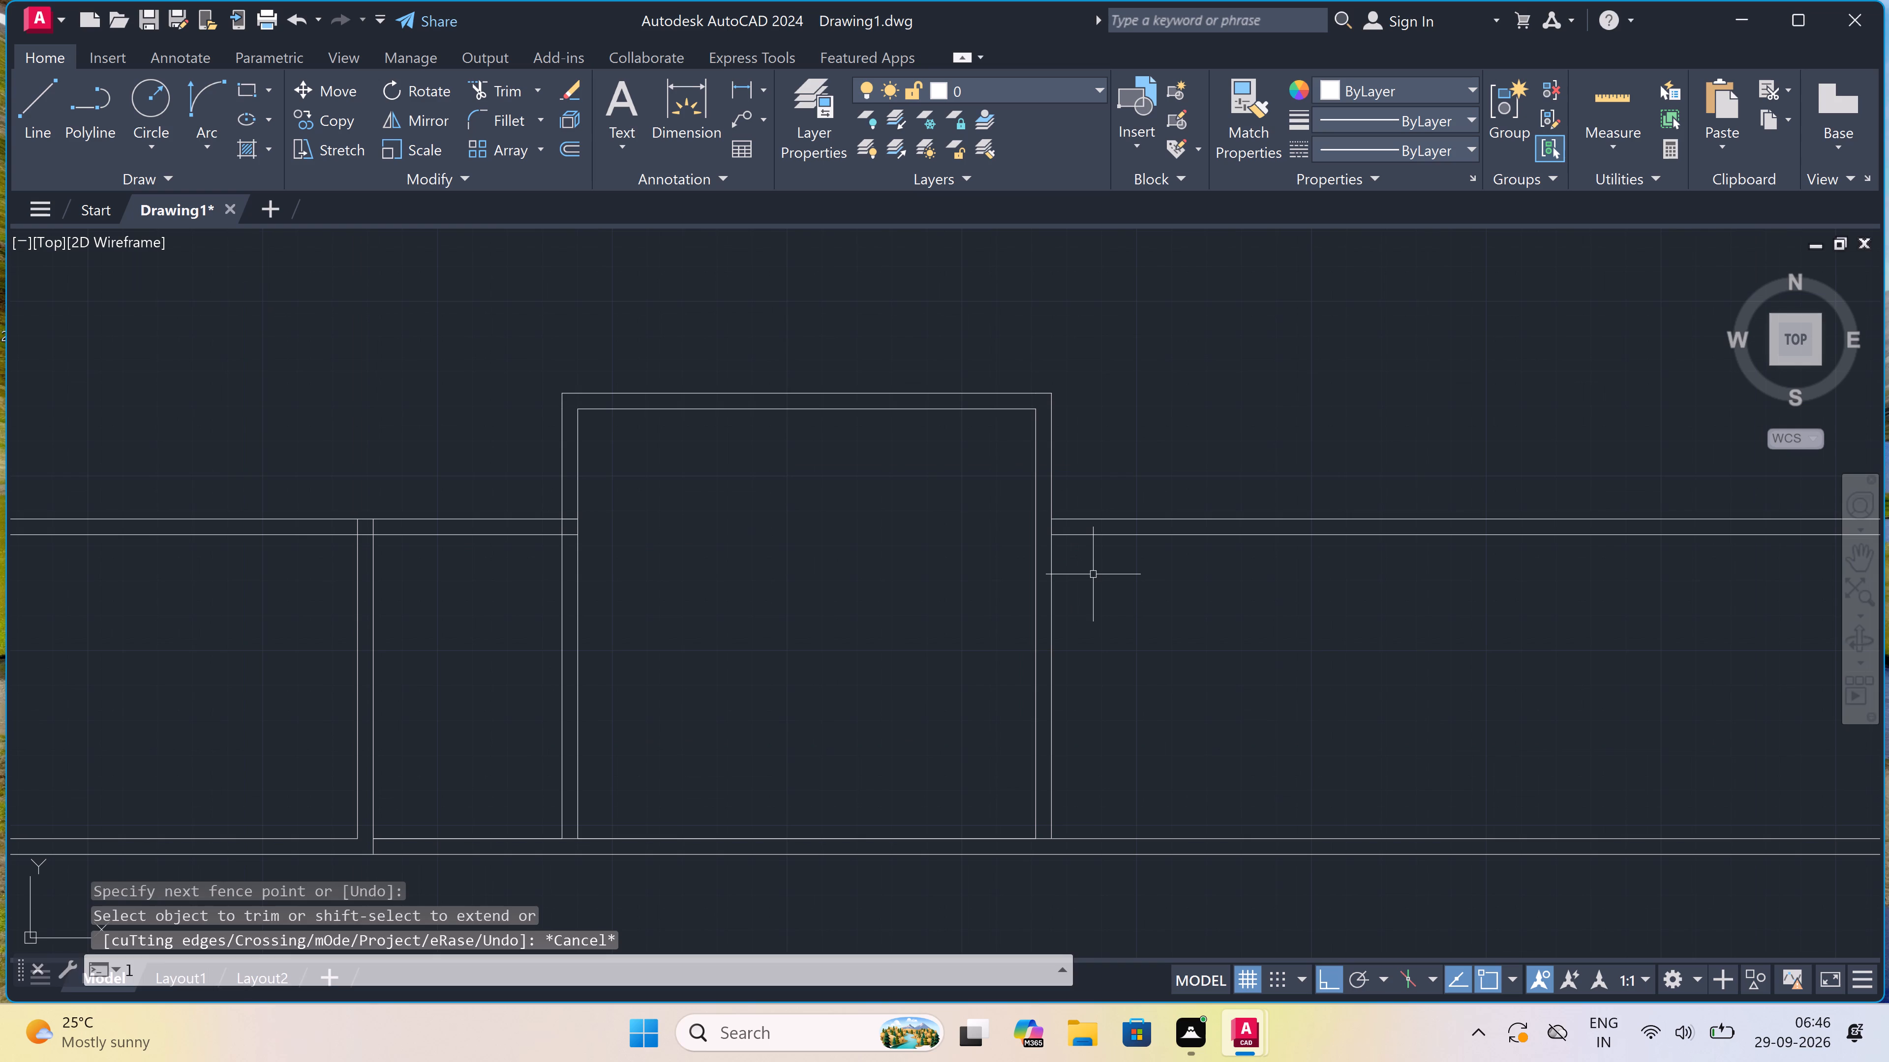
pyautogui.press('space')
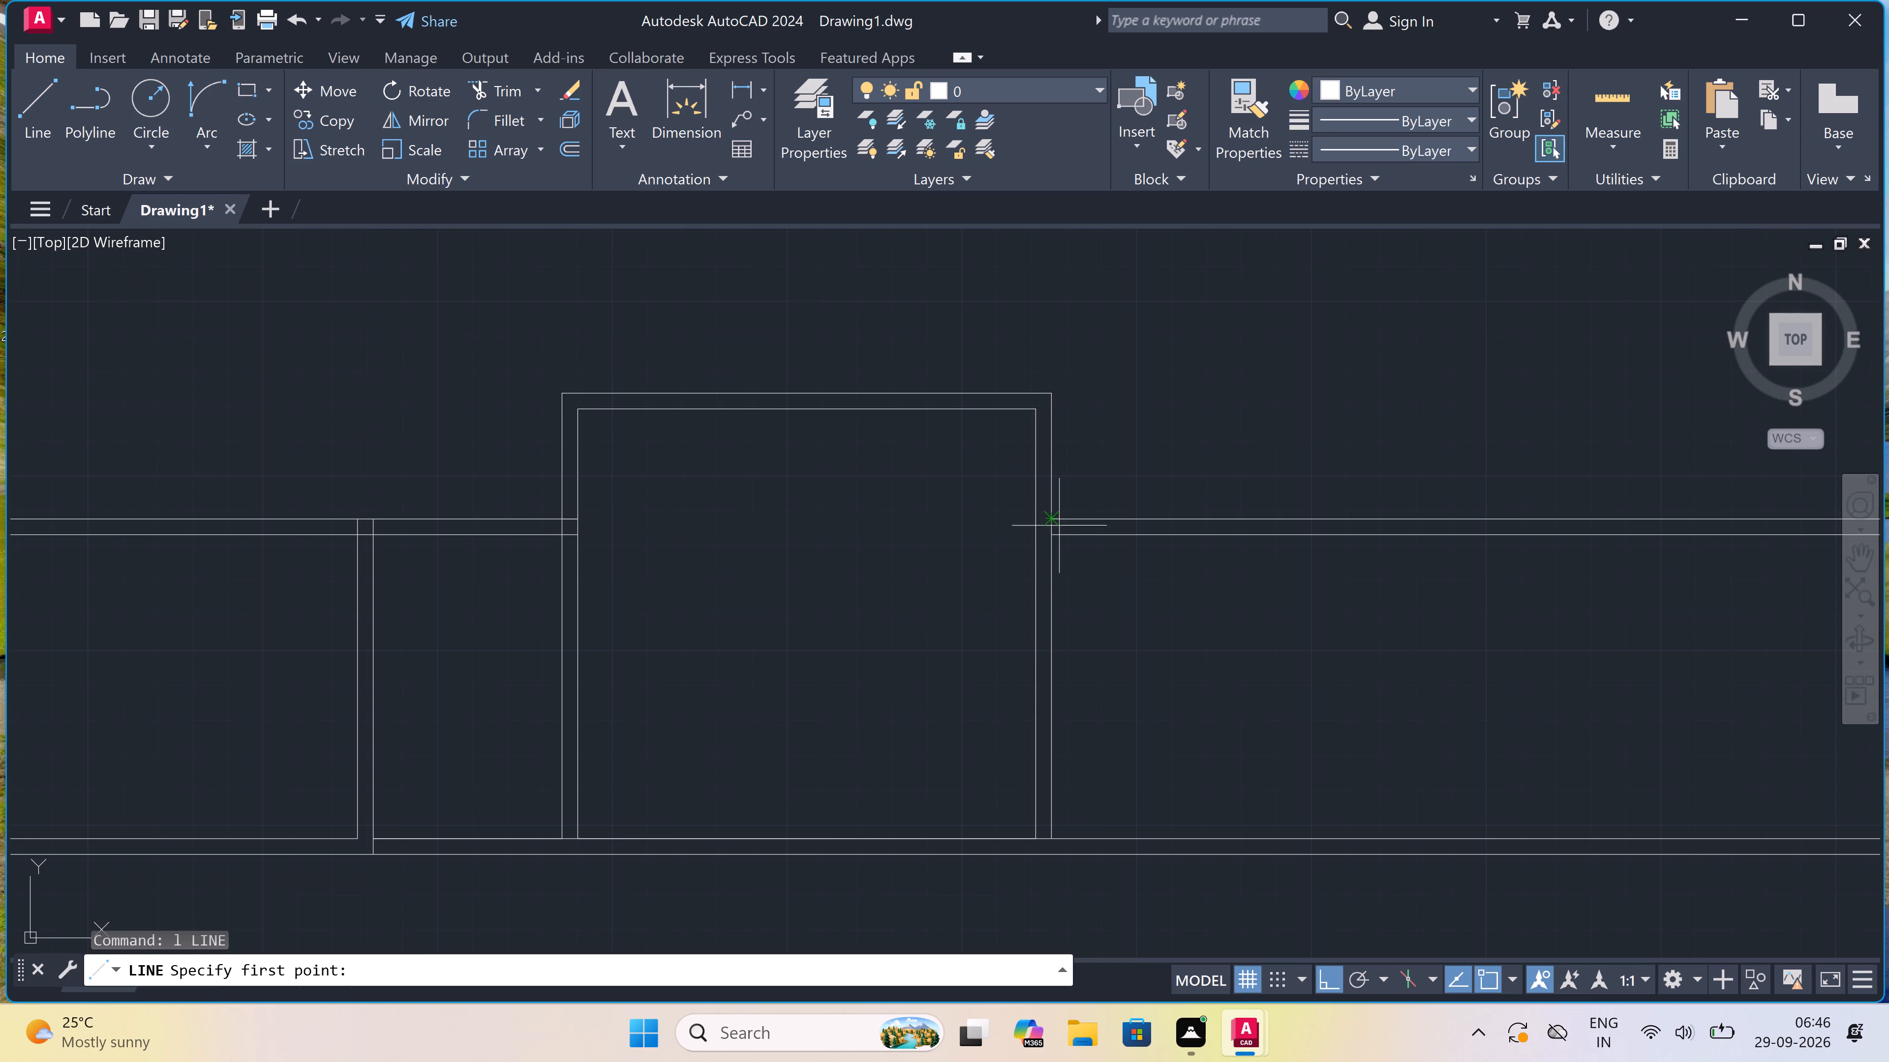
pyautogui.click(1053, 540)
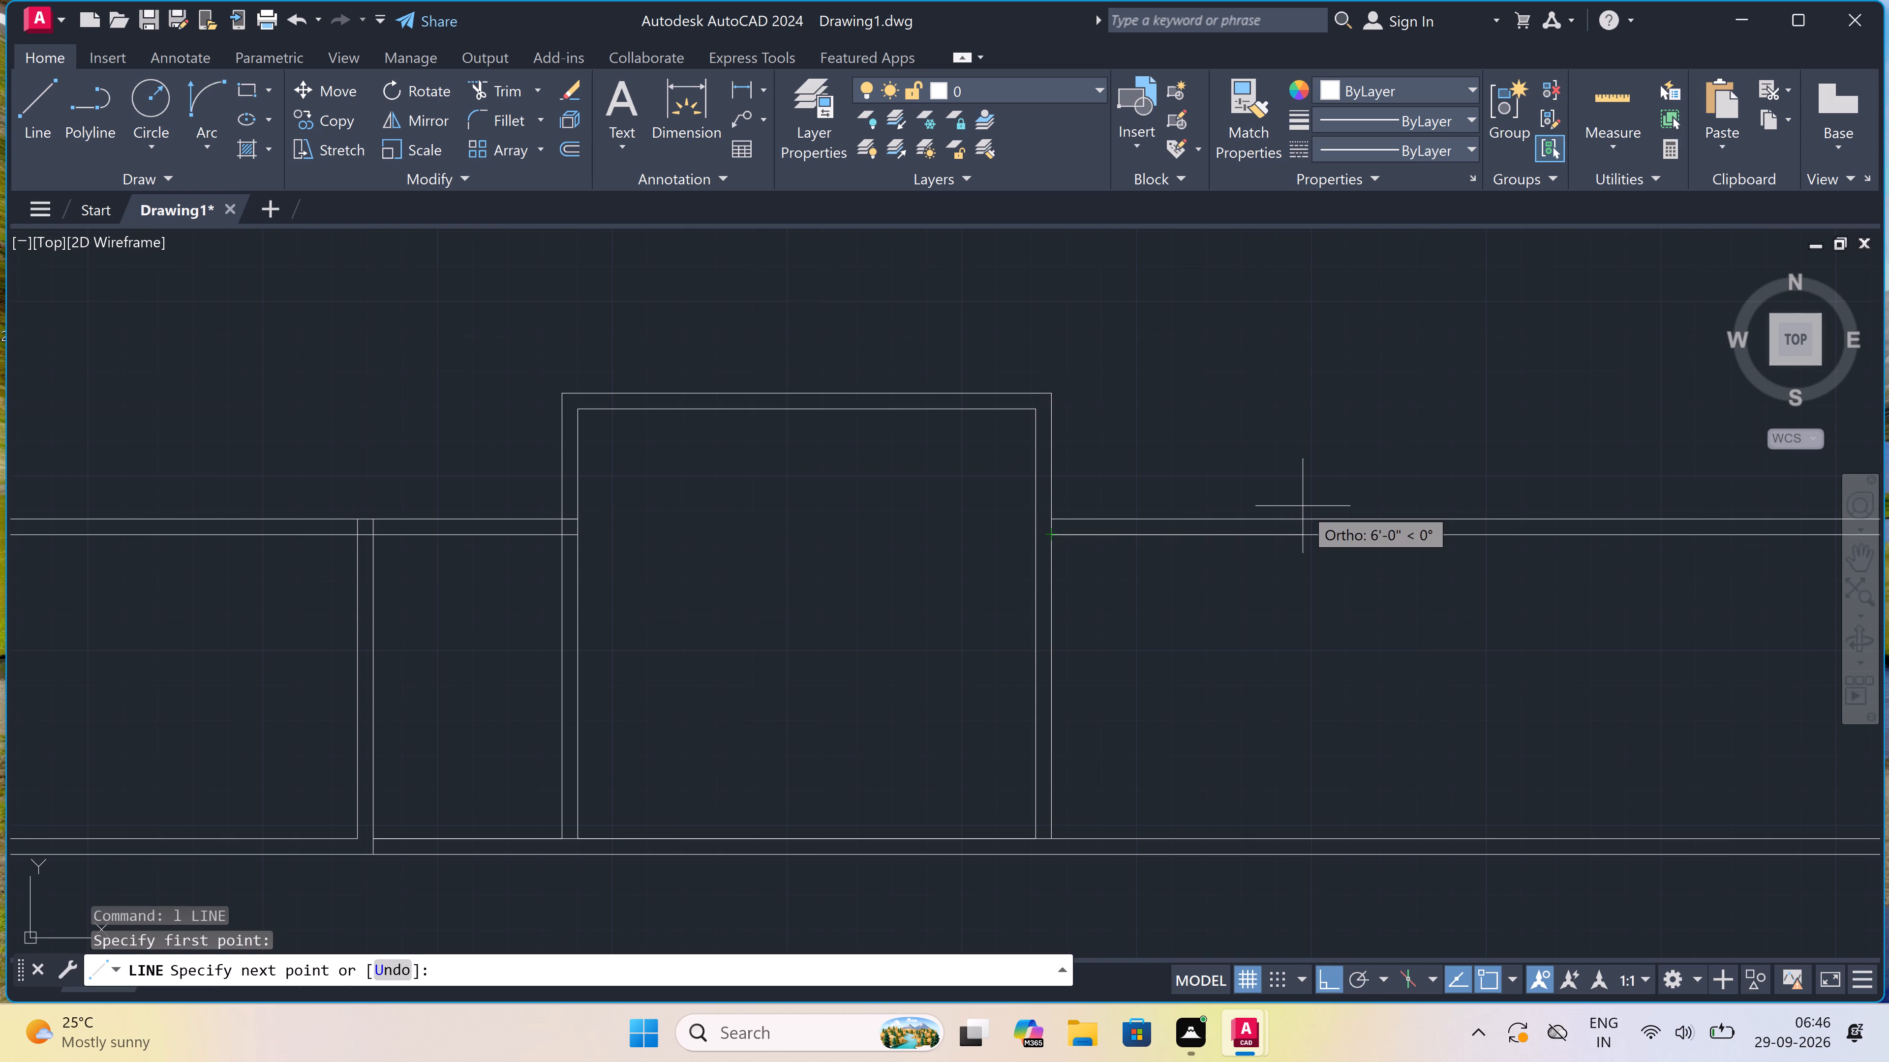
pyautogui.write("10'")
pyautogui.press('space')
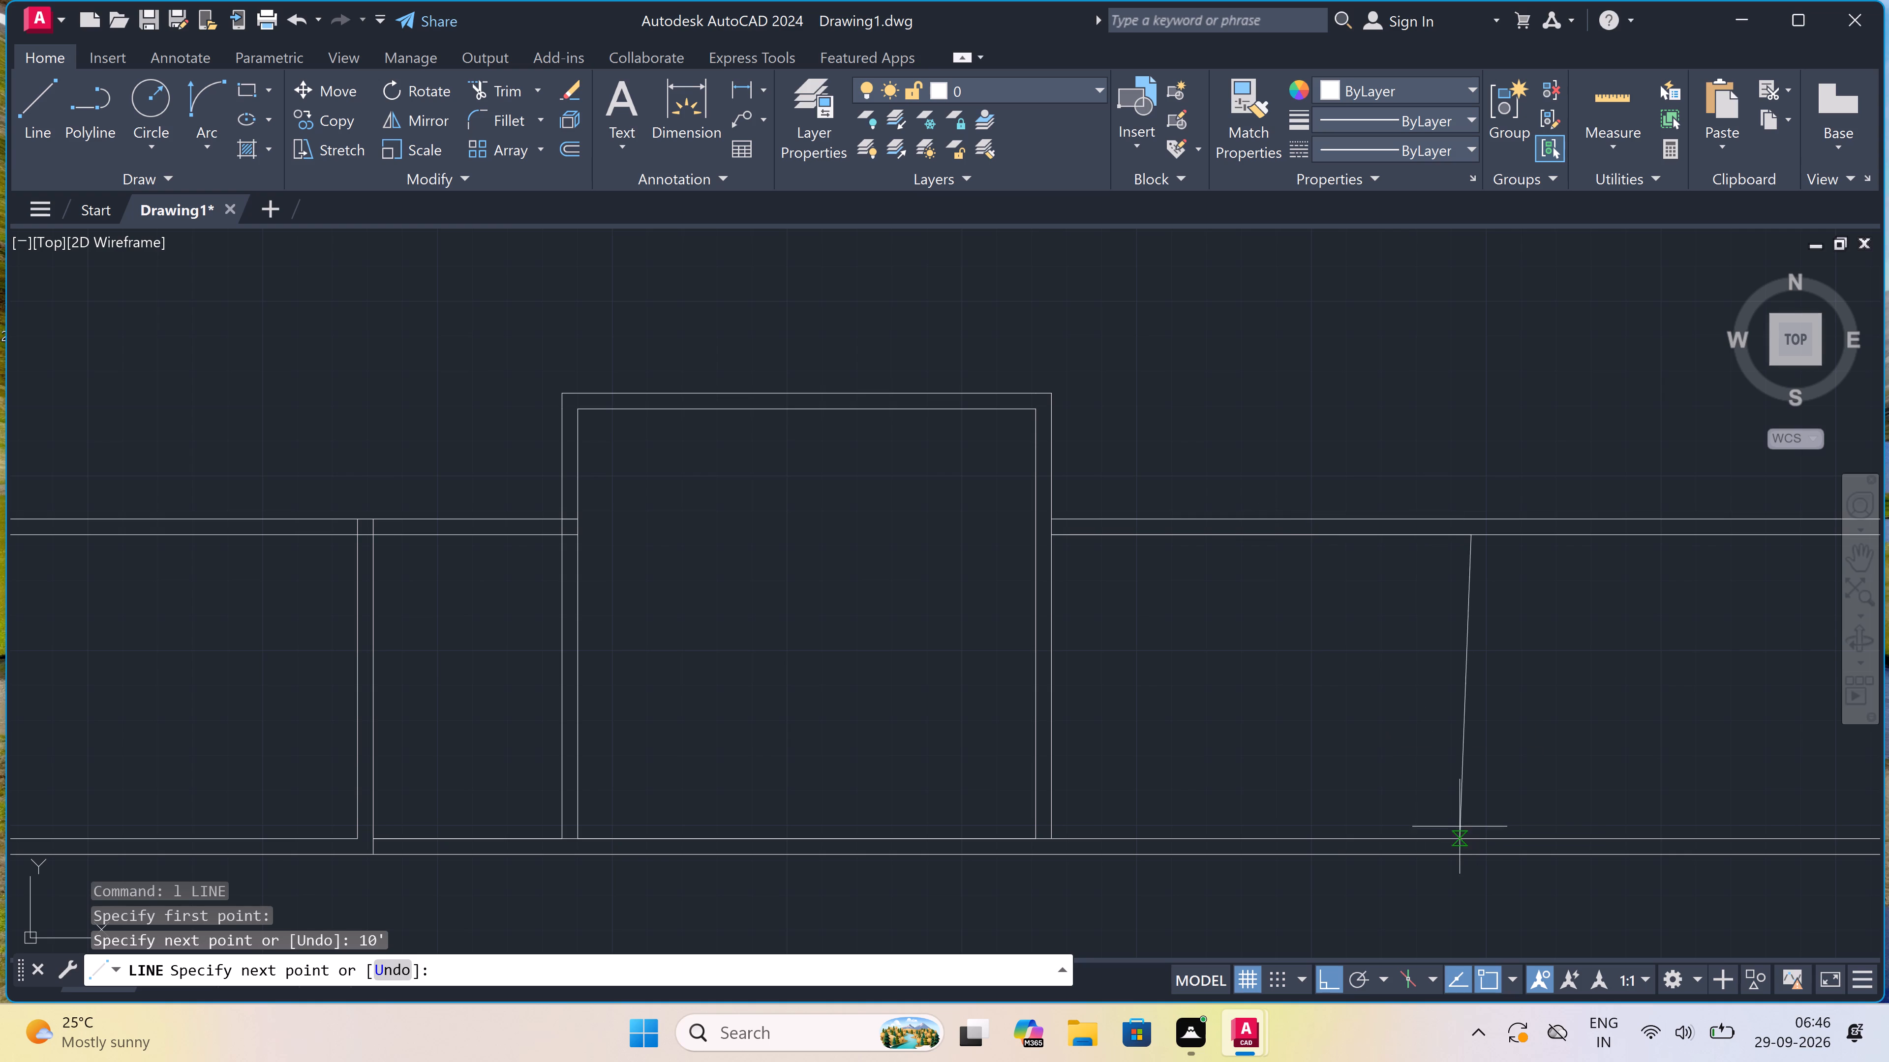
pyautogui.click(1472, 832)
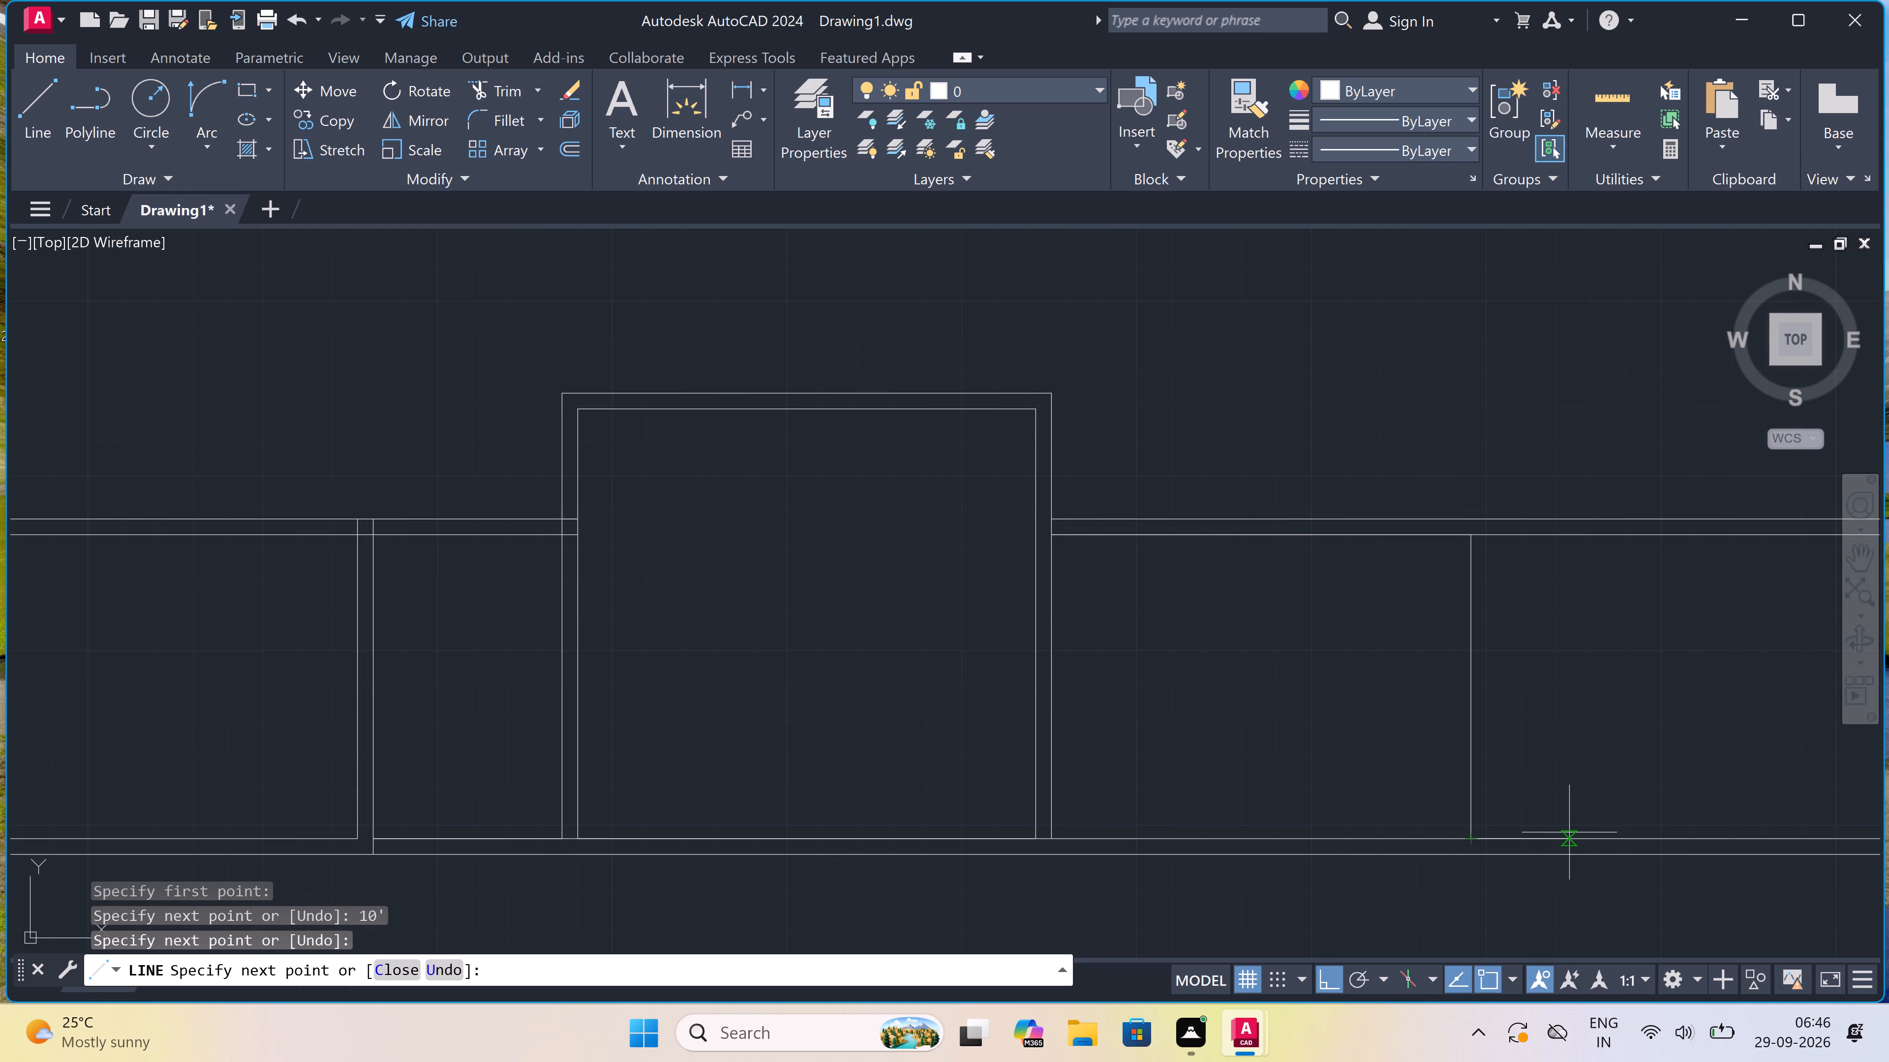
pyautogui.write('4.5"')
pyautogui.press('space')
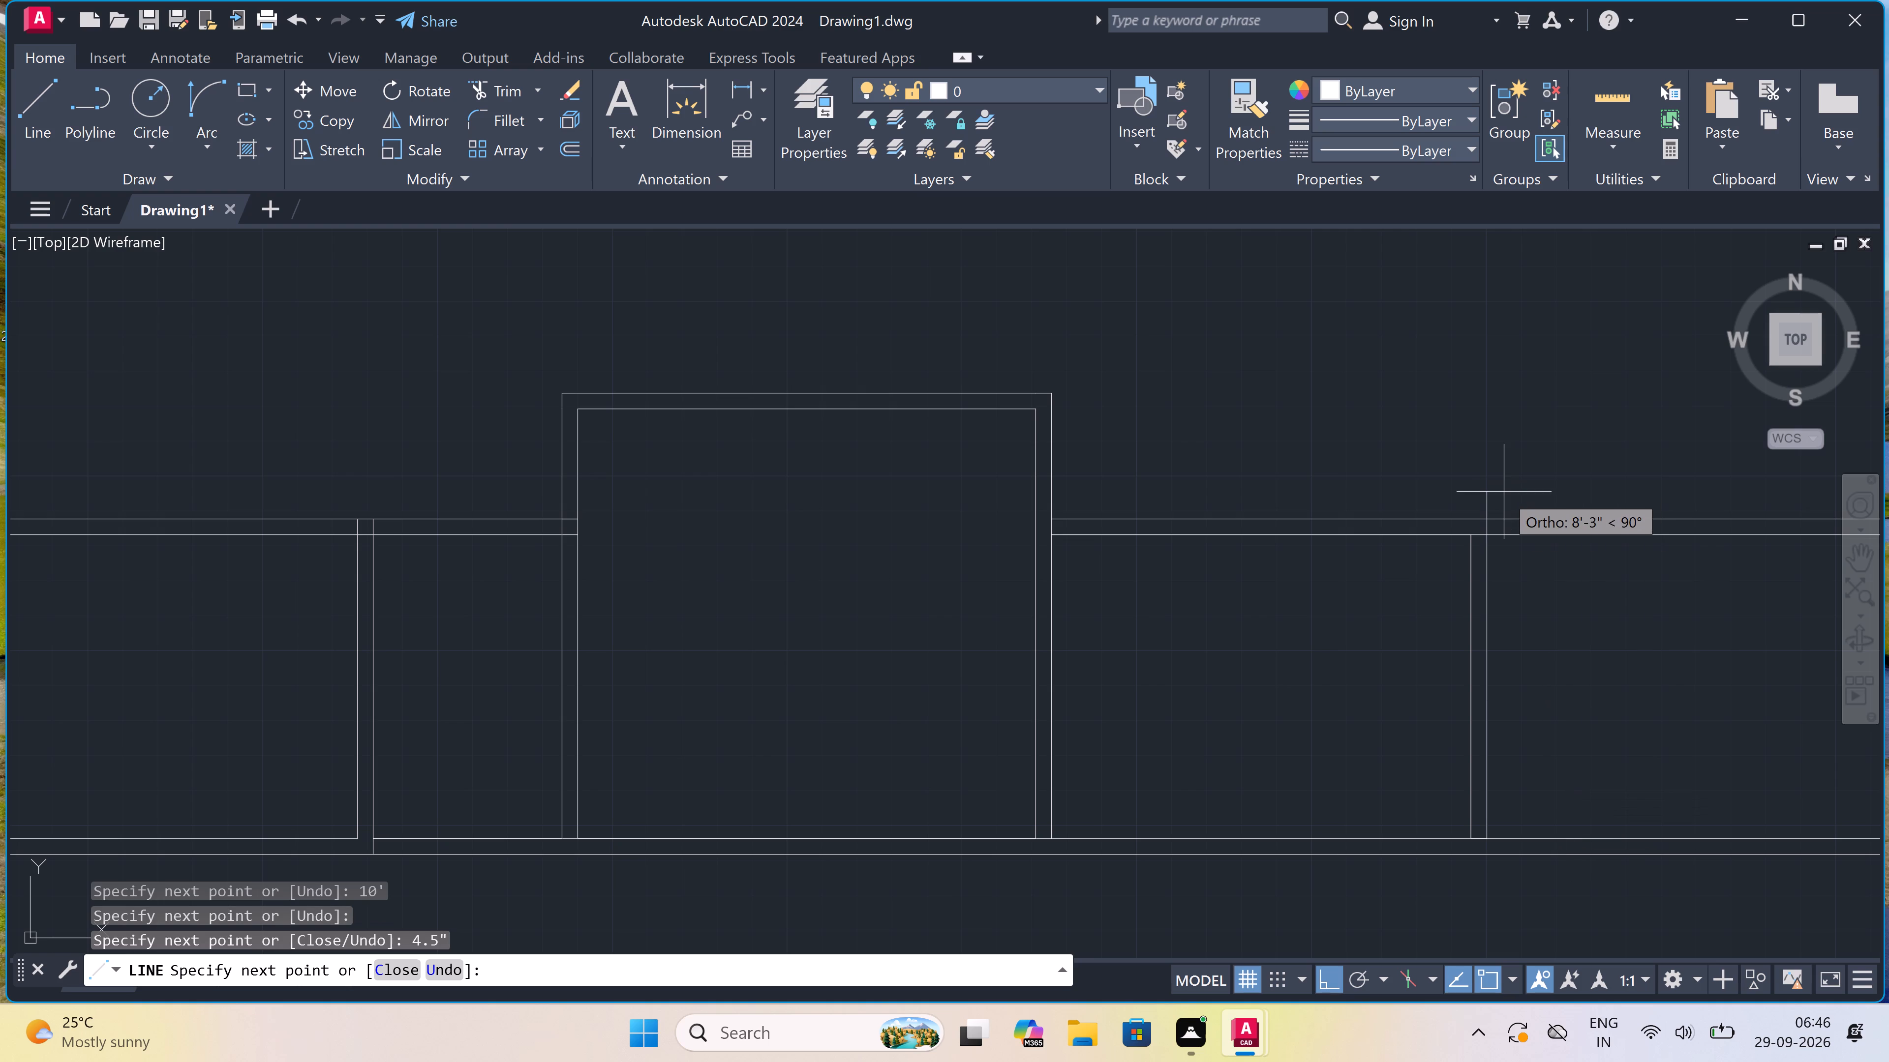
# Continue the partition outline about 8'11" north past the horizontal wall, 4.5" west, and south to the horizontal wall's lower line.
pyautogui.scroll(2, 1492, 502)
pyautogui.scroll(-2, 1477, 515)
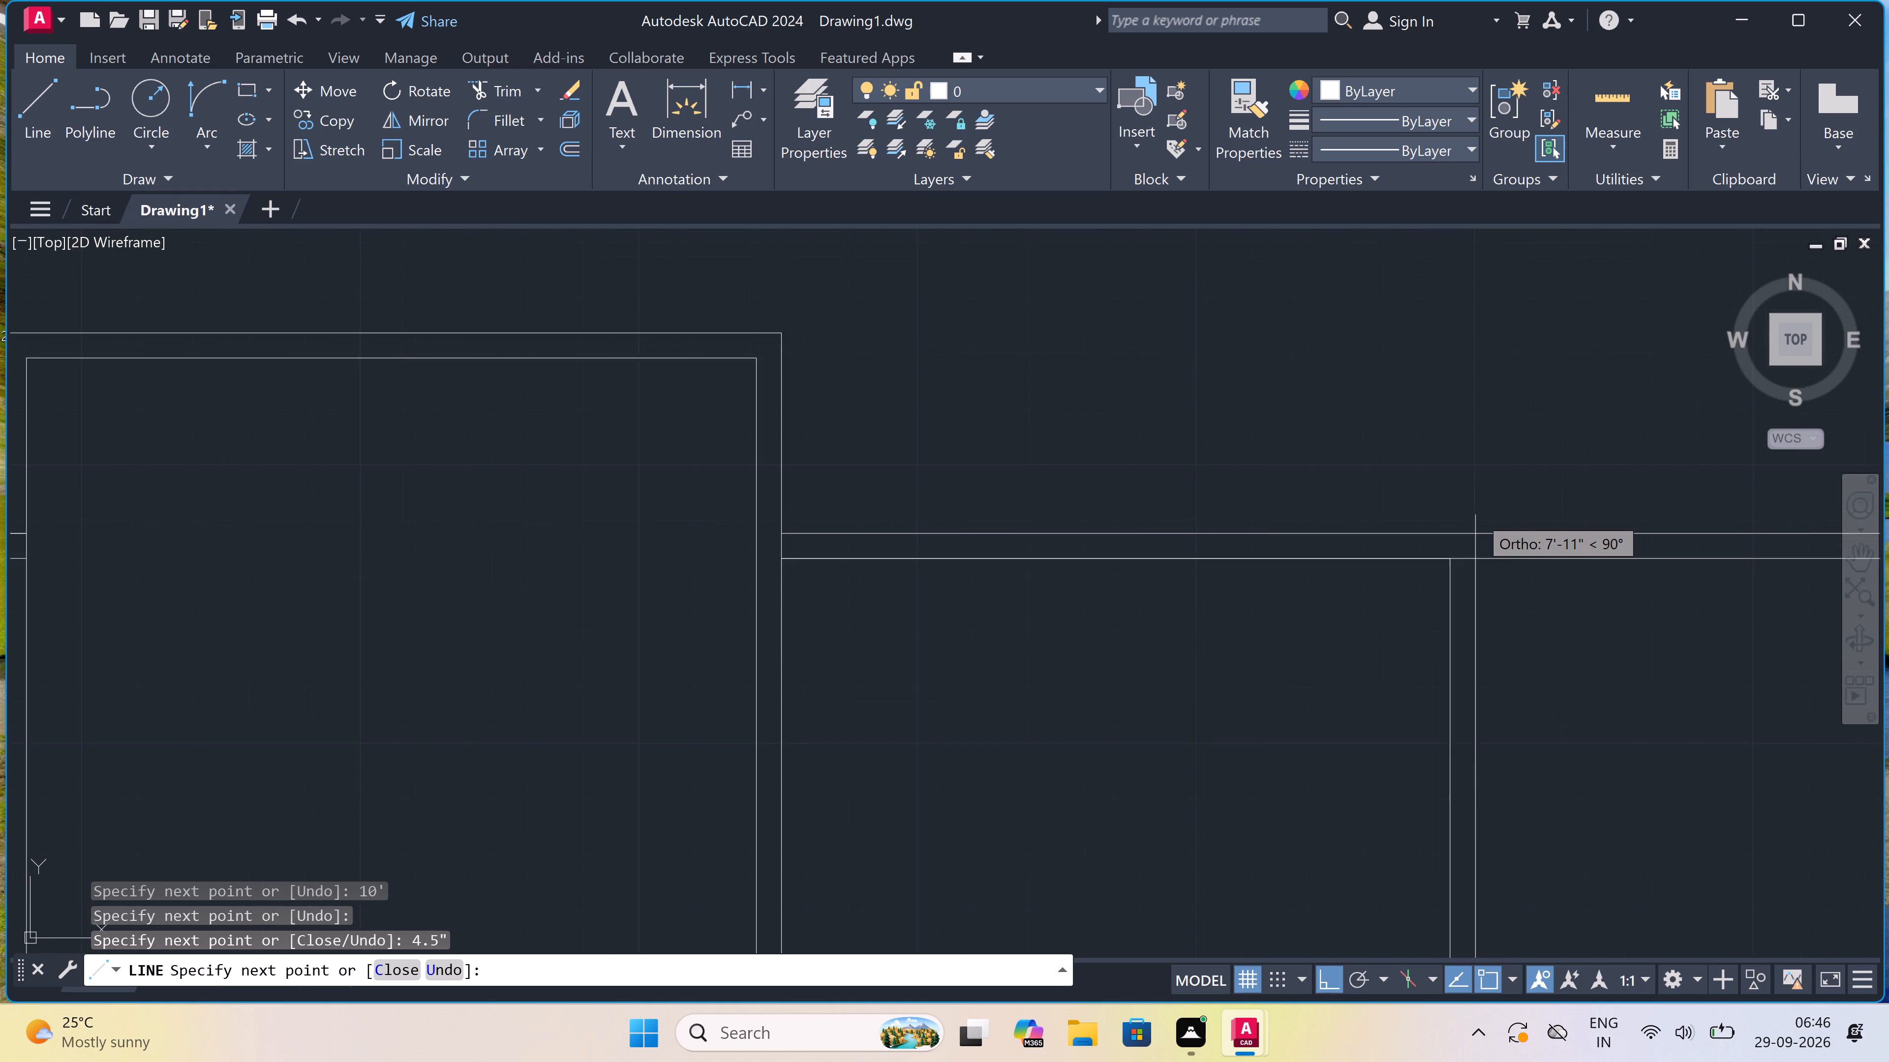
pyautogui.click(1470, 473)
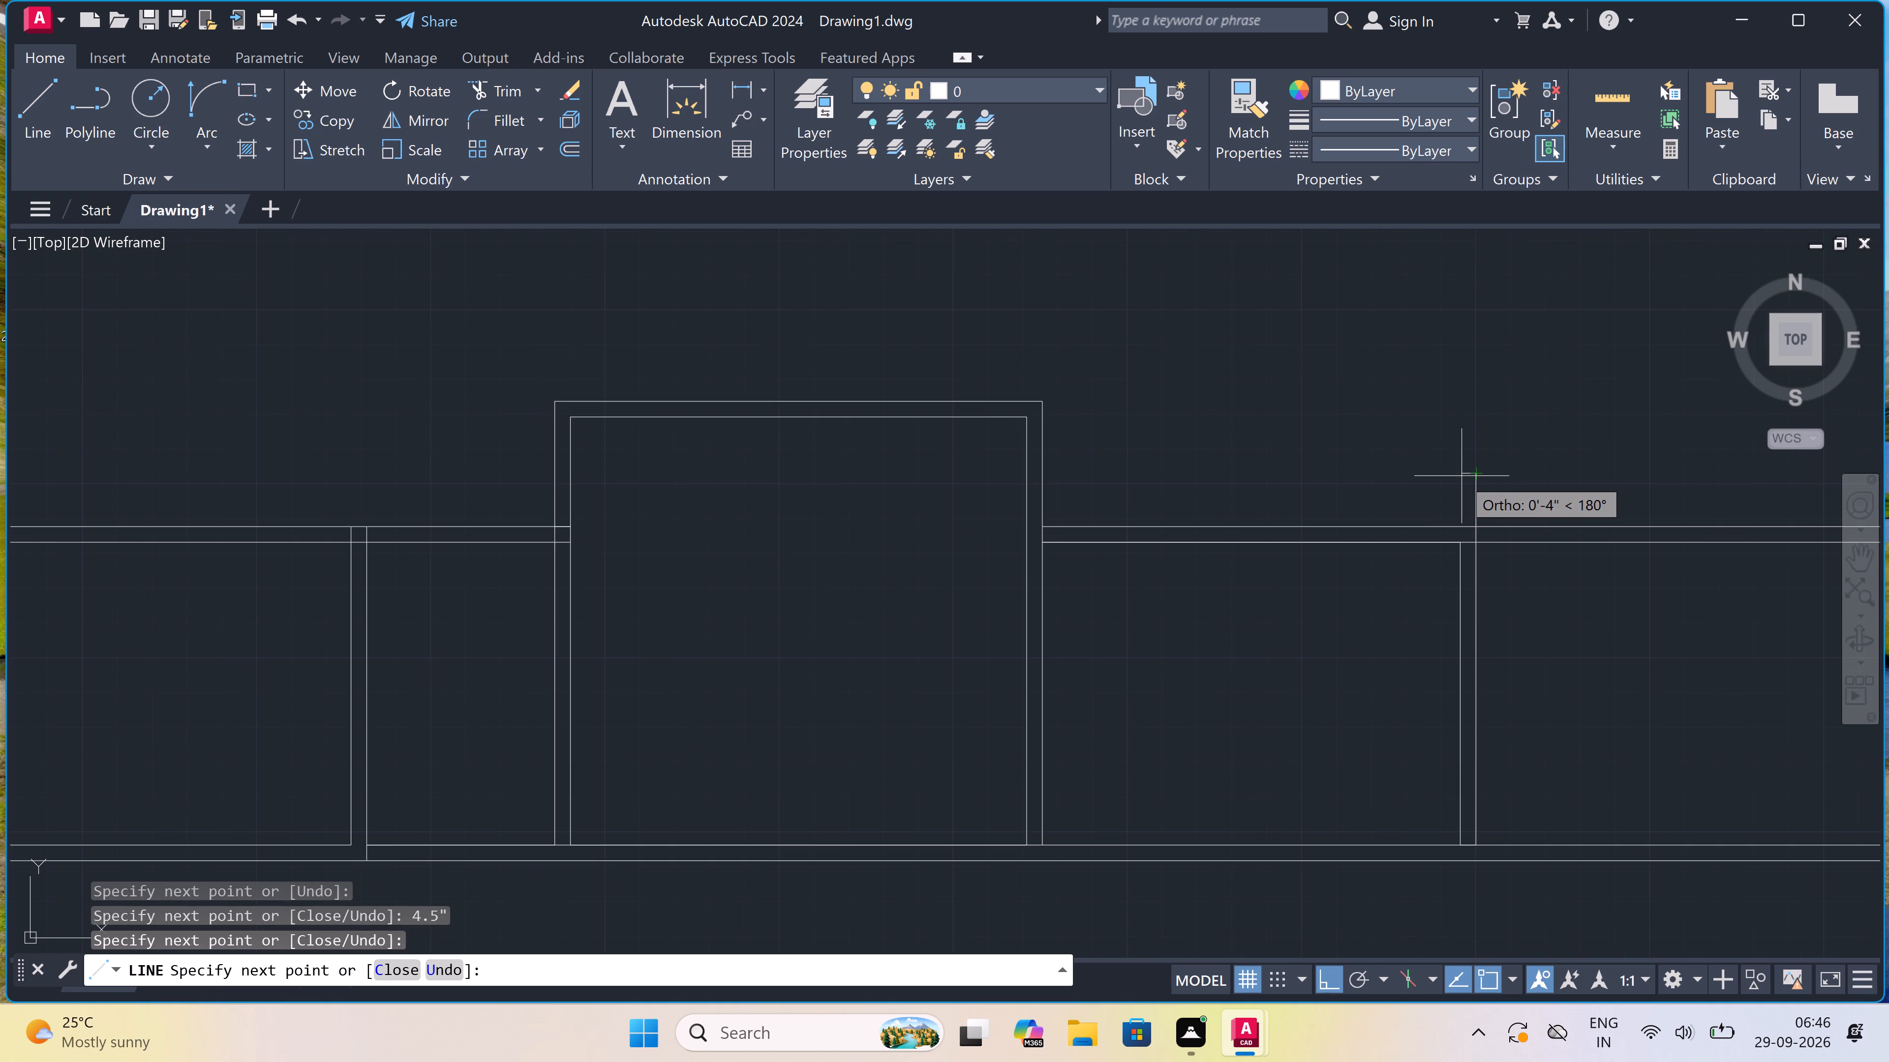
pyautogui.write('4.5"')
pyautogui.press('space')
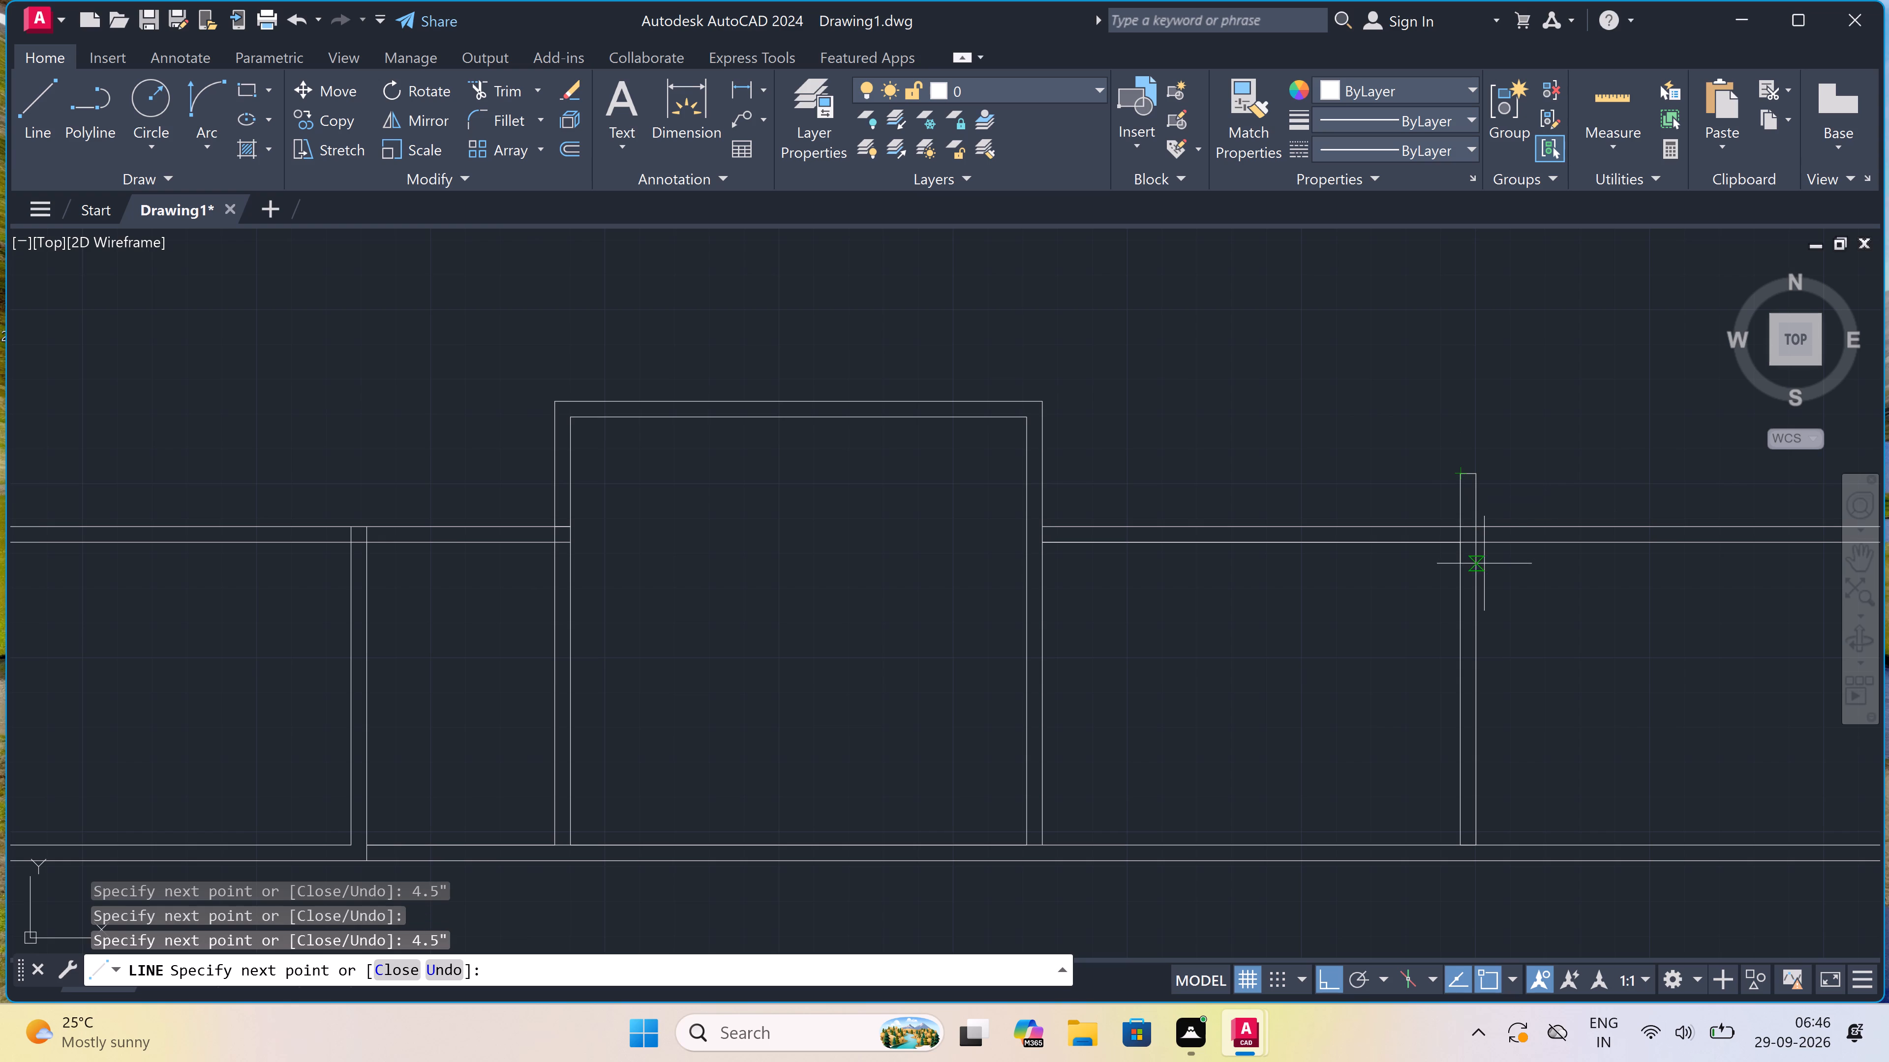
pyautogui.click(1461, 538)
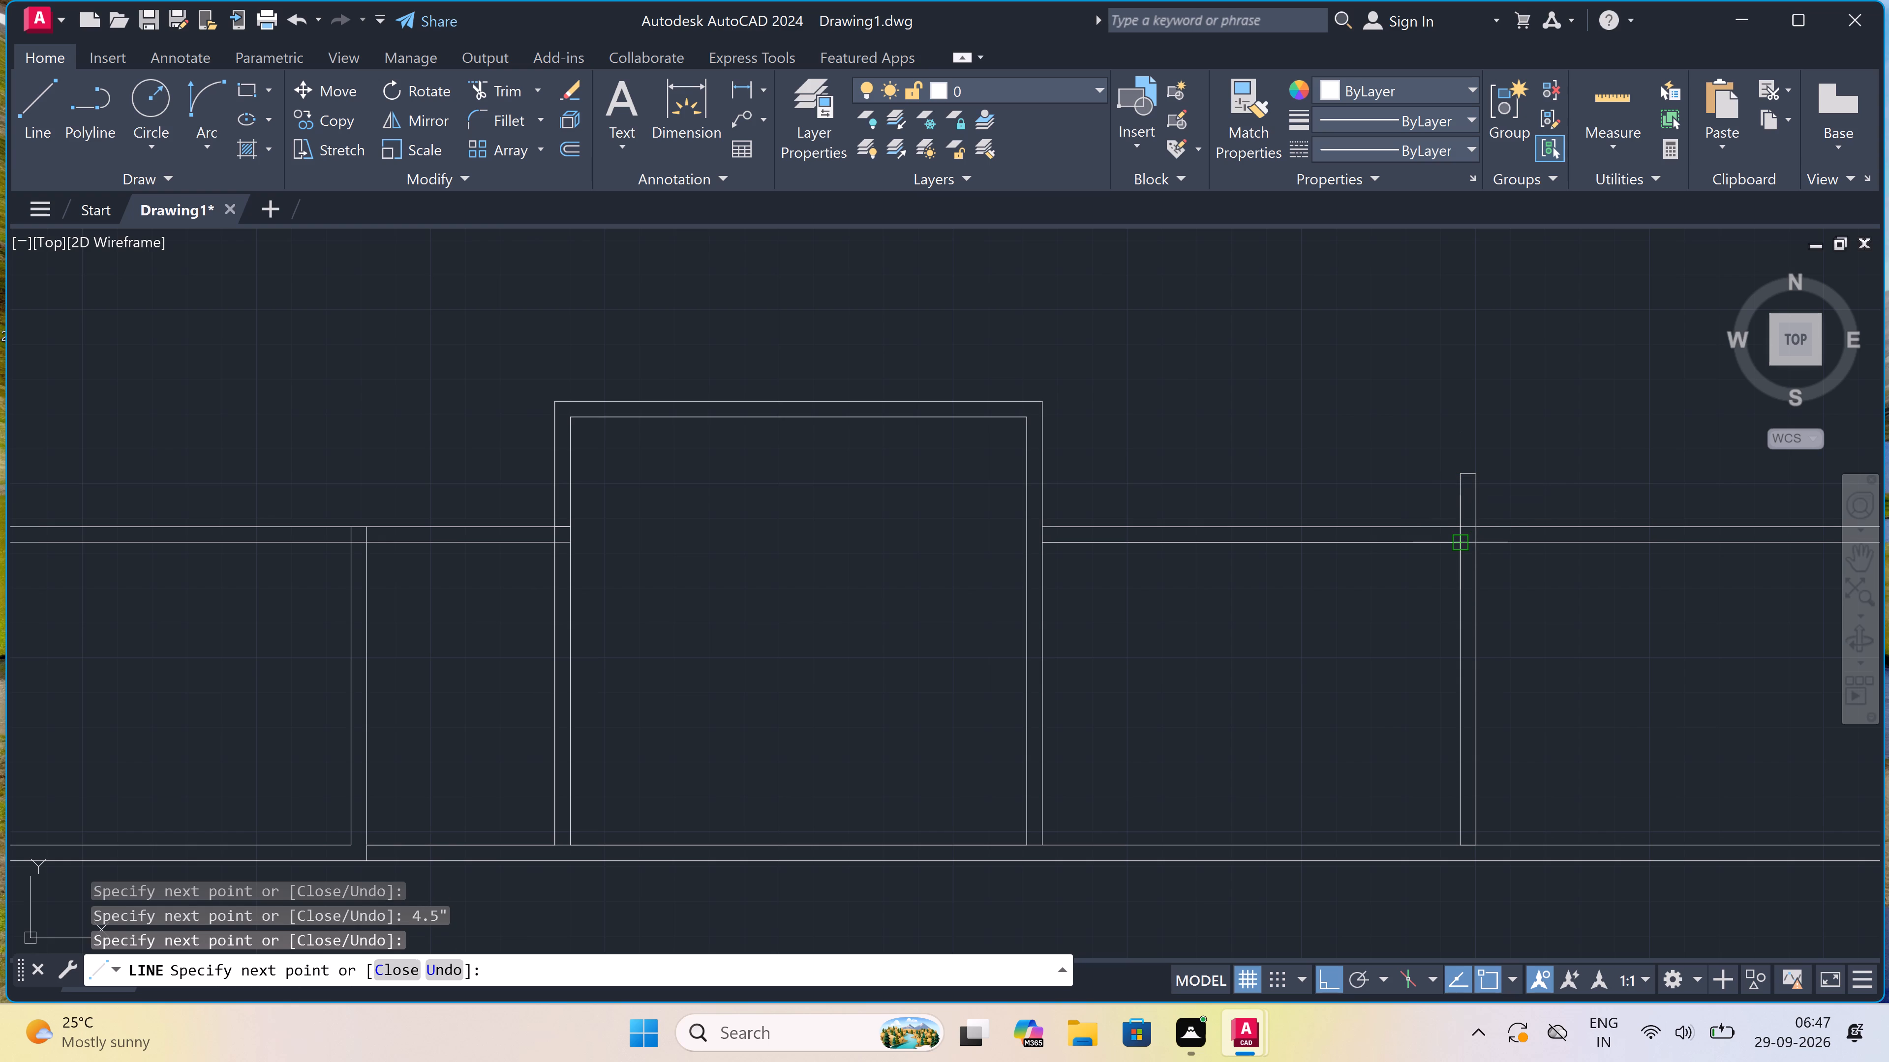
pyautogui.press('Escape')
# Trim the horizontal wall lines inside the new partition, and the room's outer east face line between the two horizontal wall lines.
pyautogui.write('tr')
pyautogui.press('space')
pyautogui.scroll(2, 1462, 530)
pyautogui.click(1467, 499)
pyautogui.click(1481, 562)
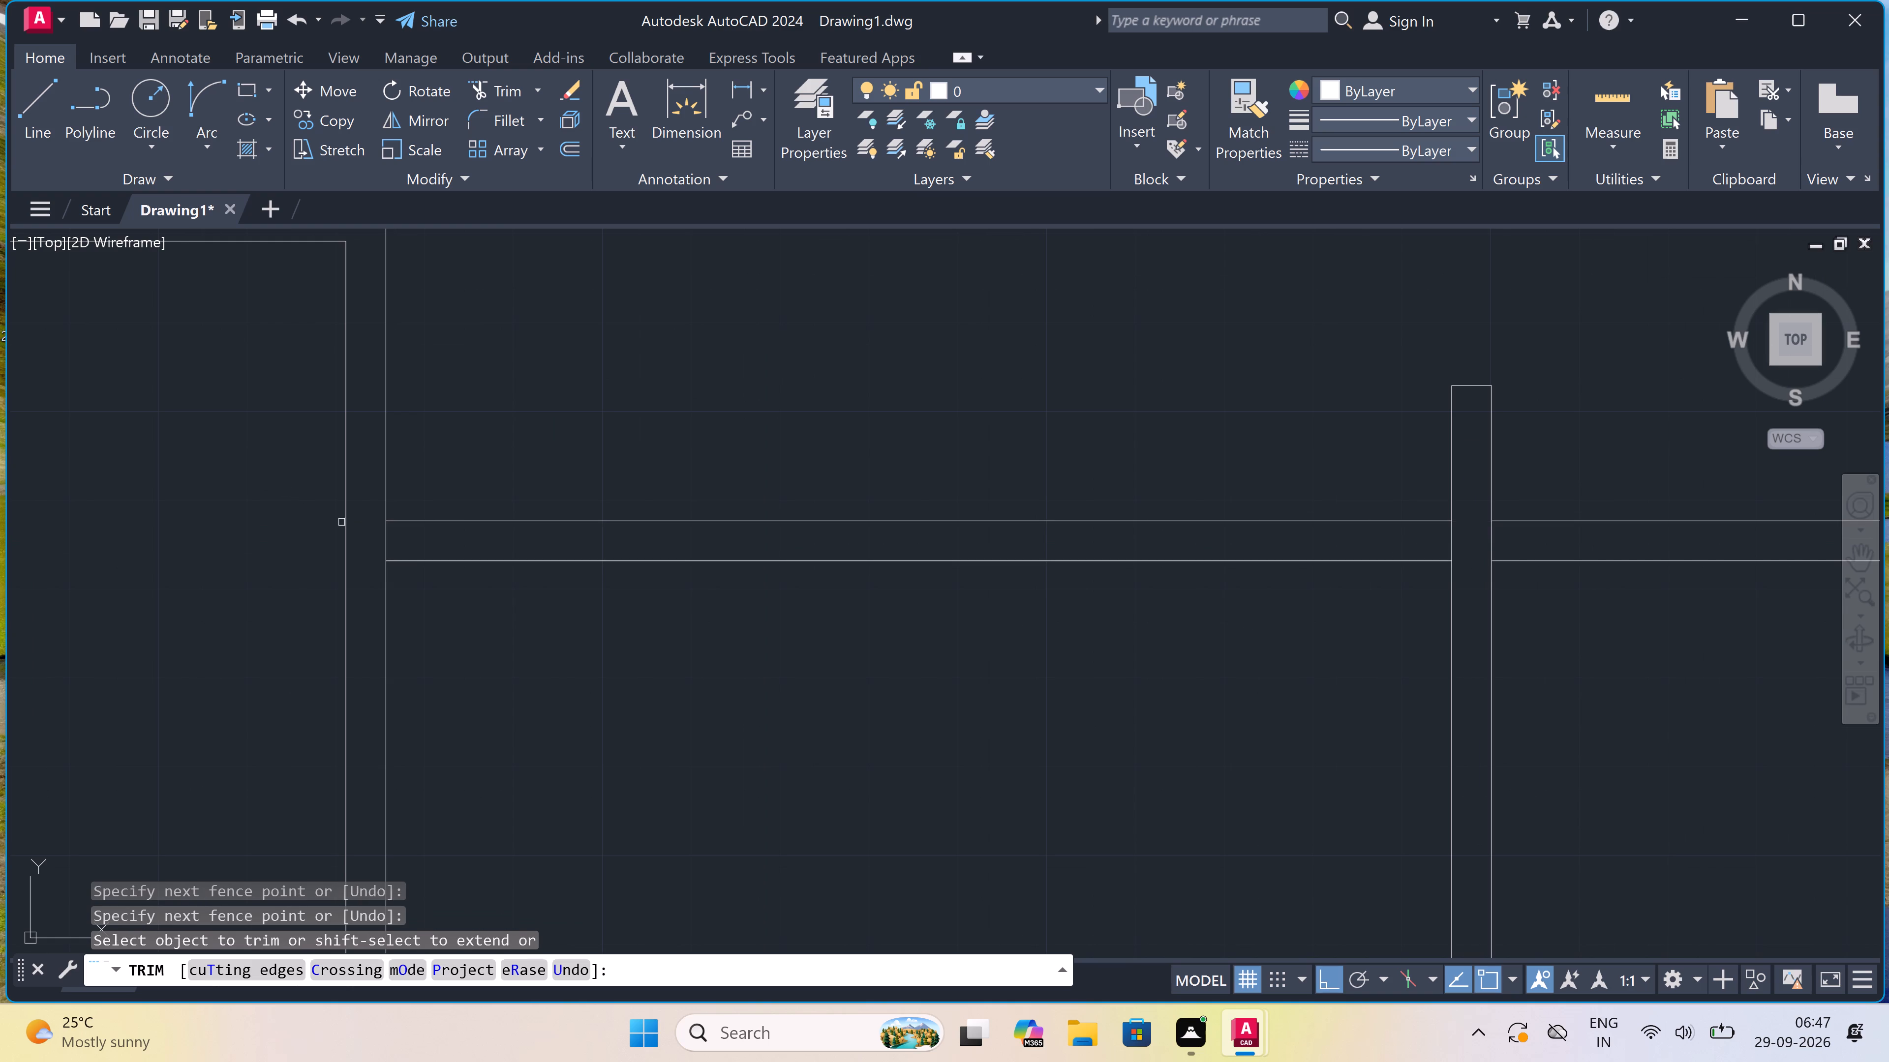
pyautogui.click(383, 532)
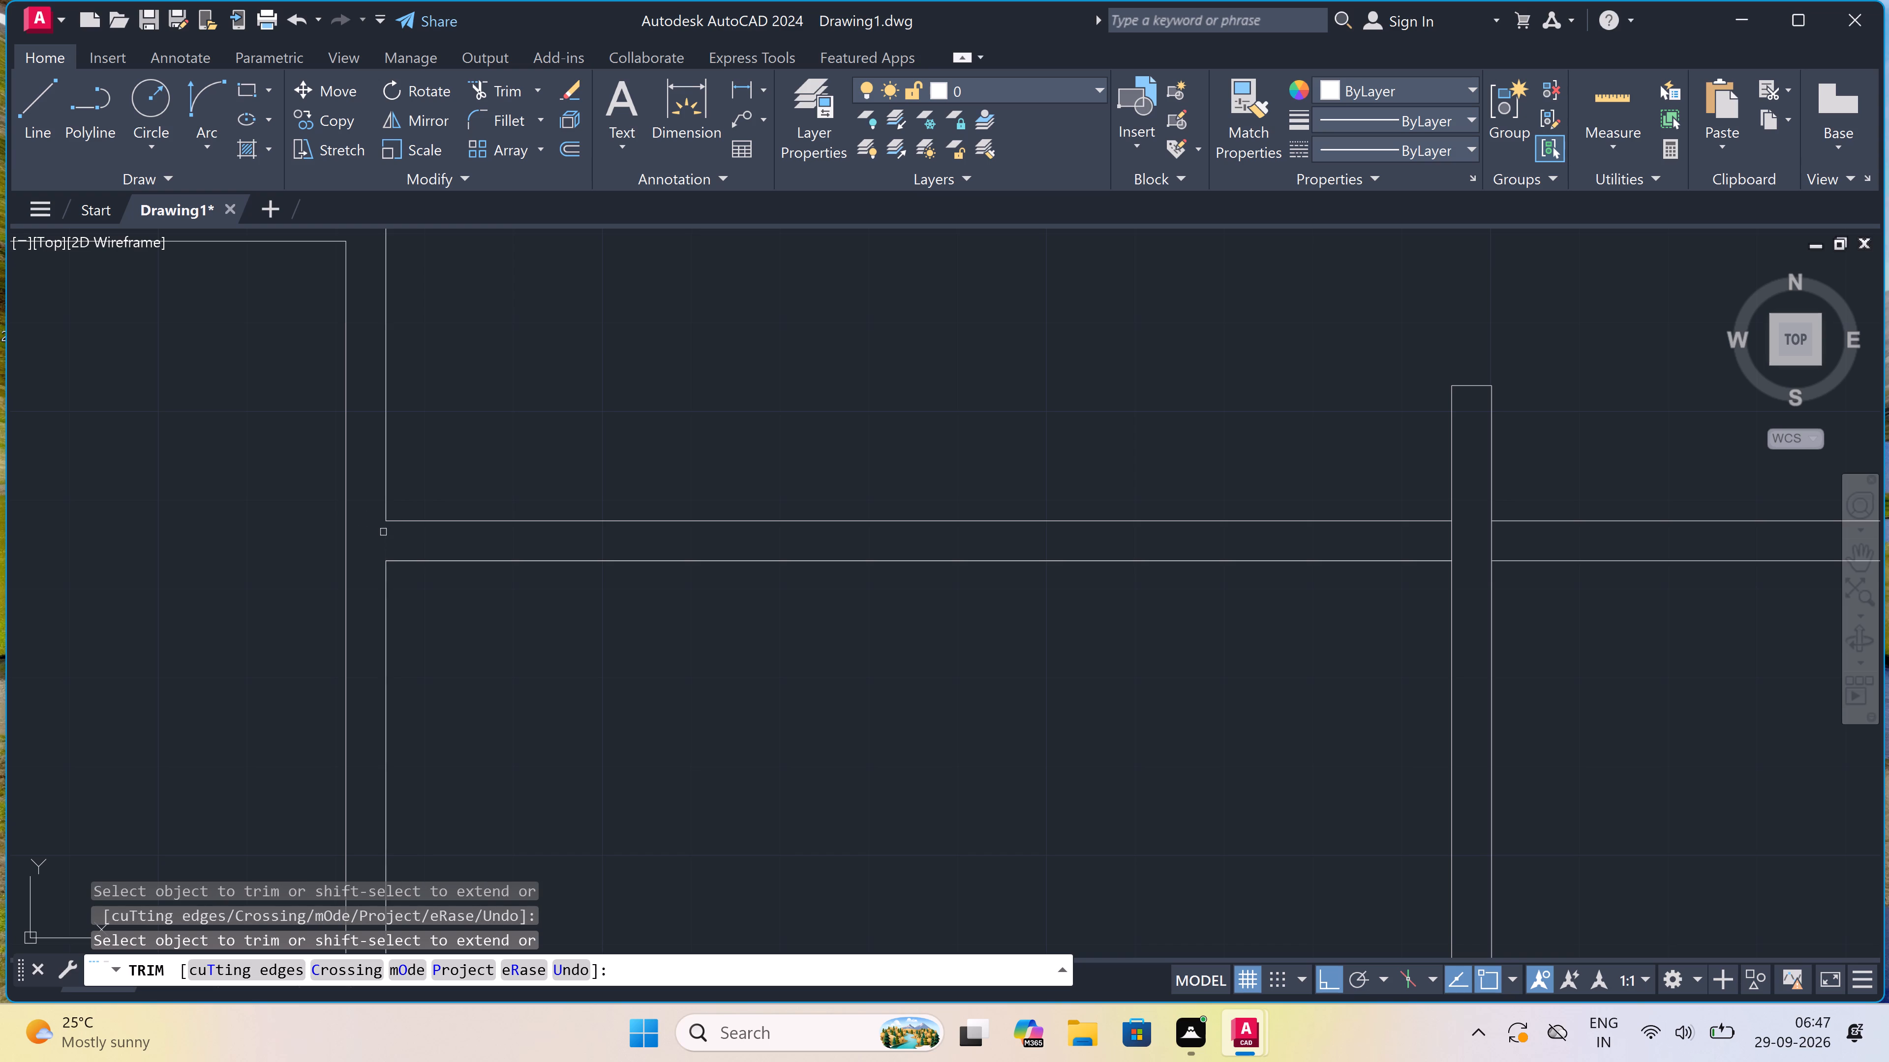
pyautogui.scroll(-4, 694, 426)
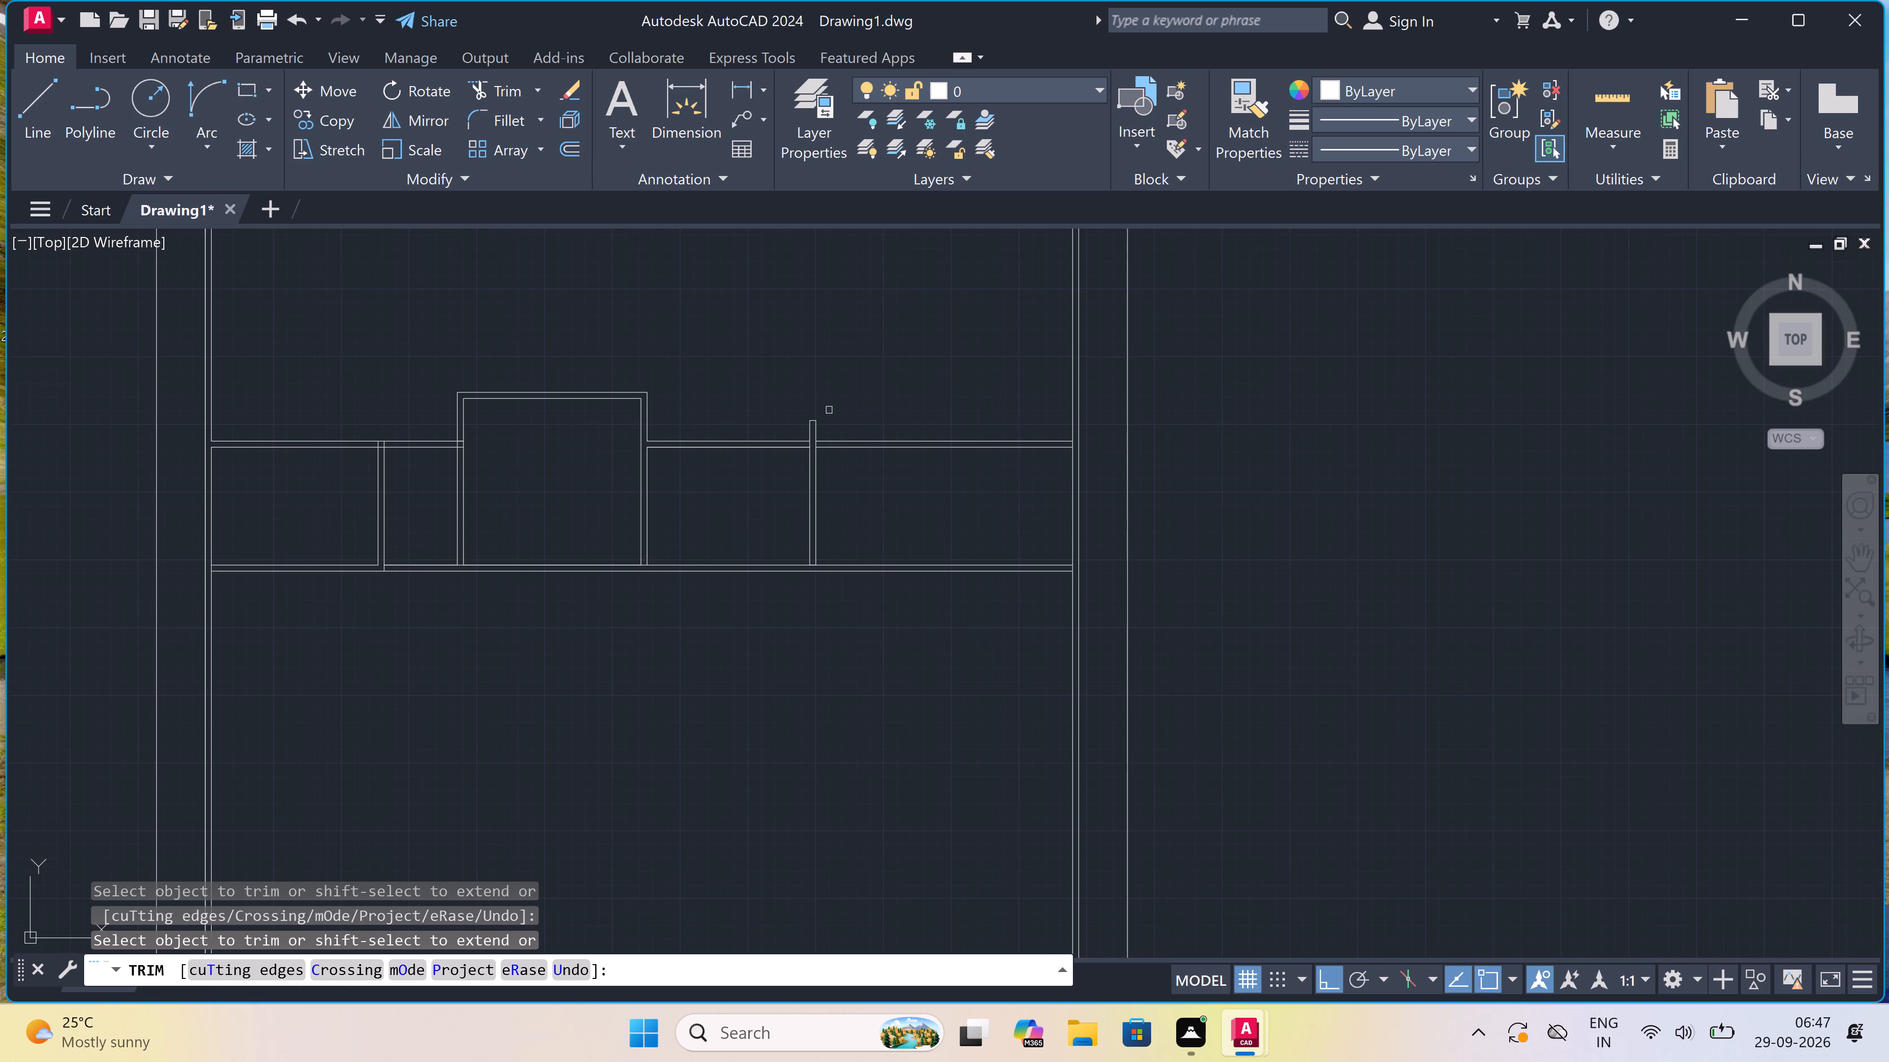
pyautogui.press('Escape')
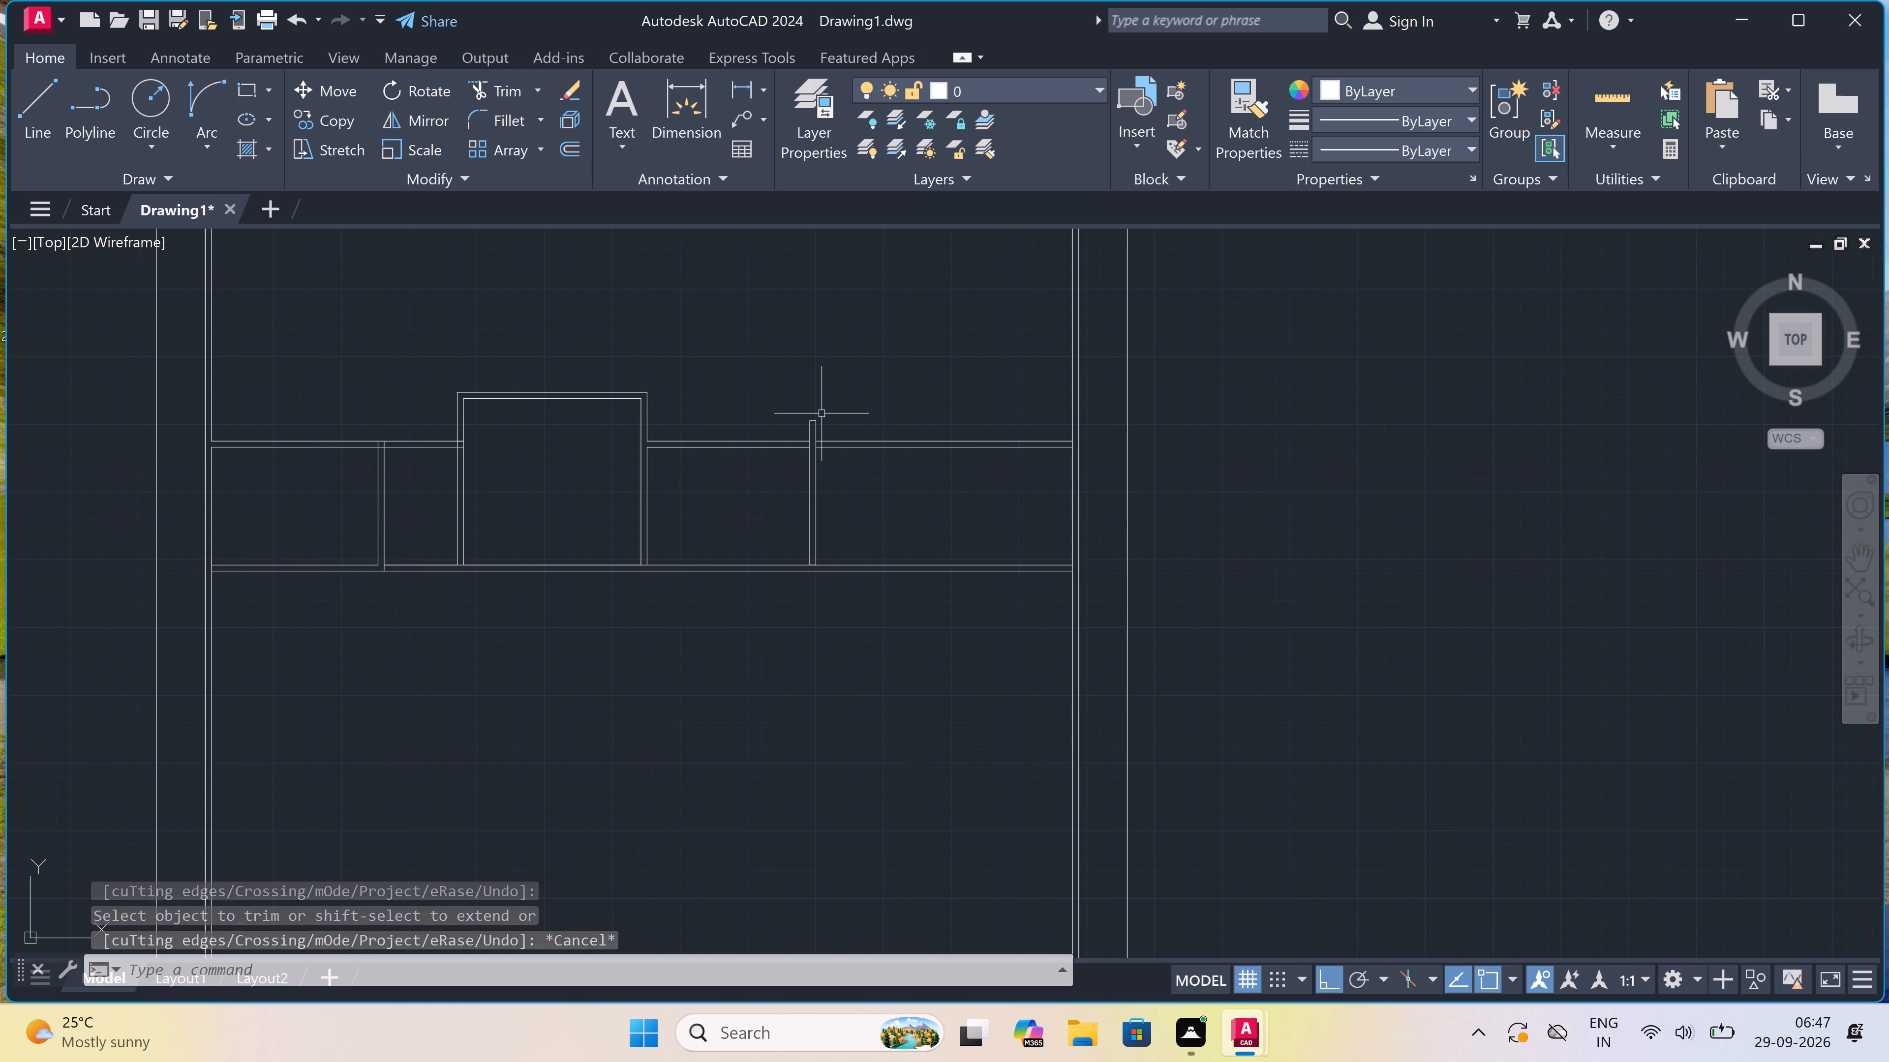
# From the base of the partition's east face, draw 4'6" east along the lowest wall, and north to the horizontal wall's upper line.
pyautogui.scroll(2, 815, 454)
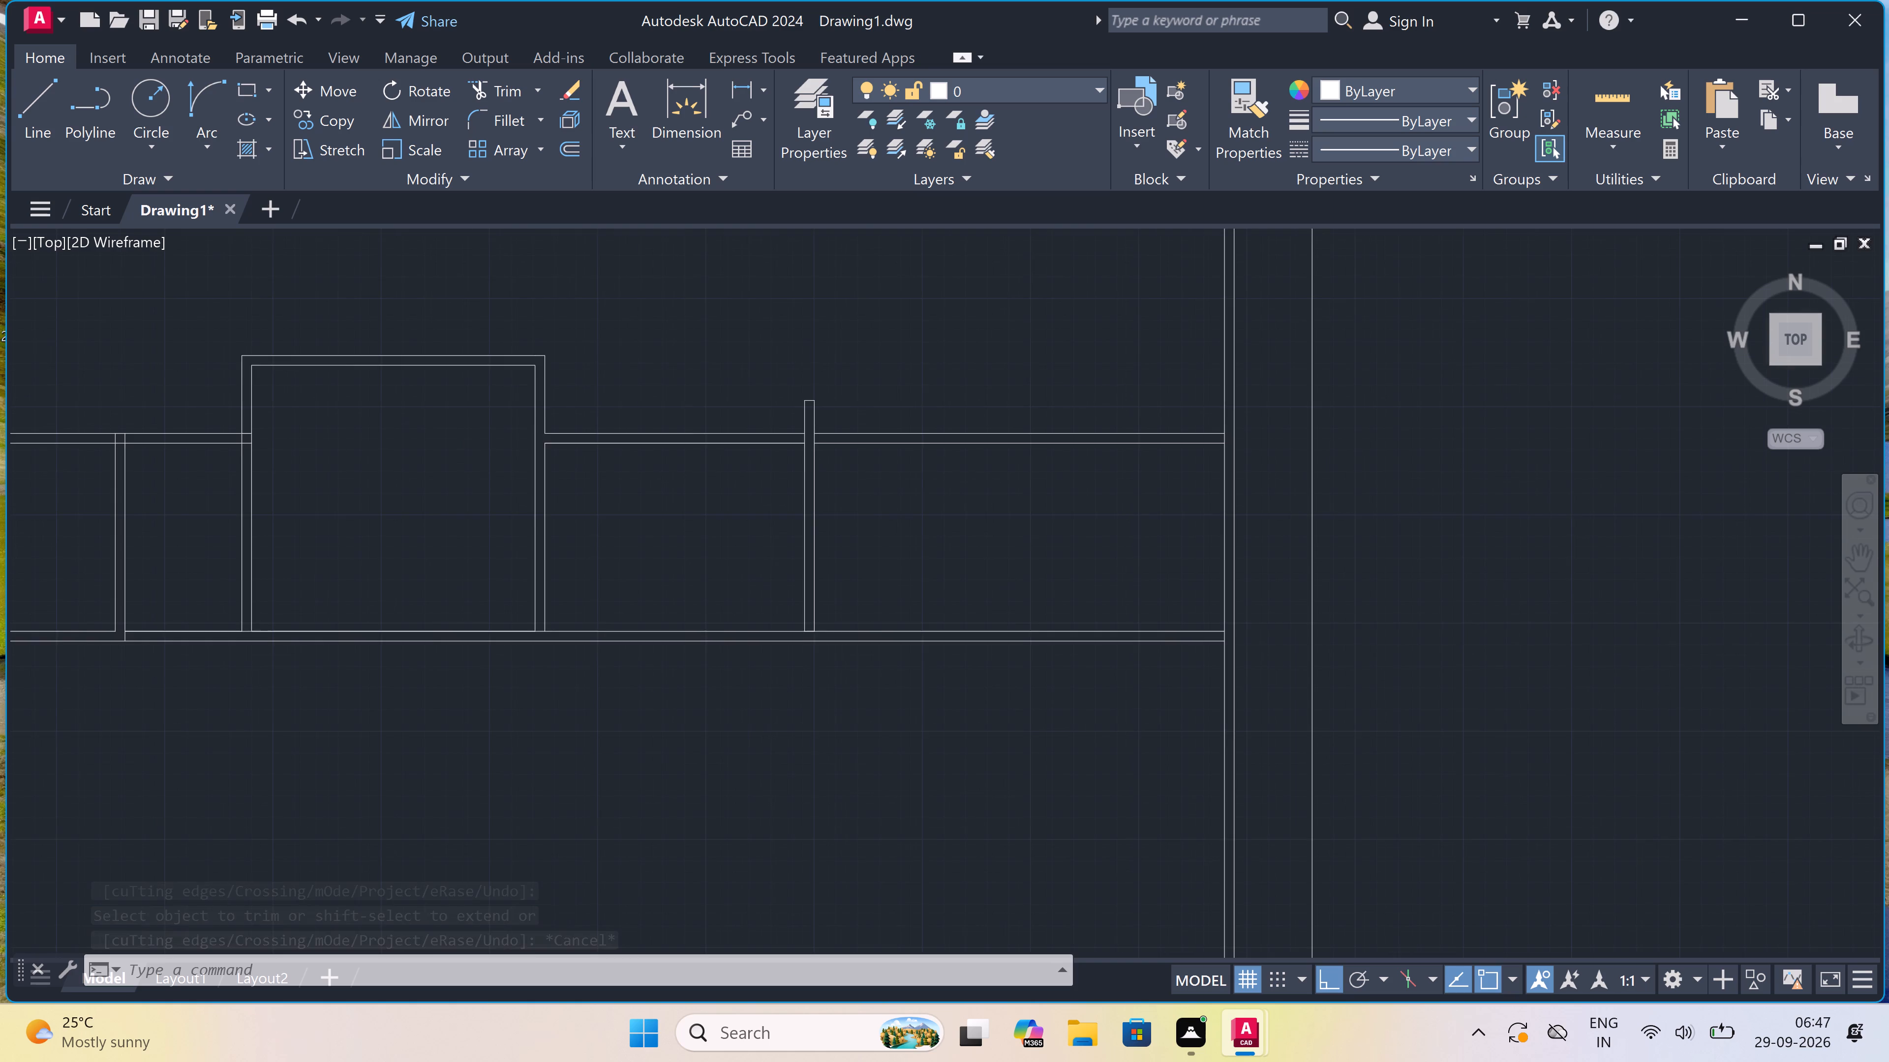
pyautogui.press('l')
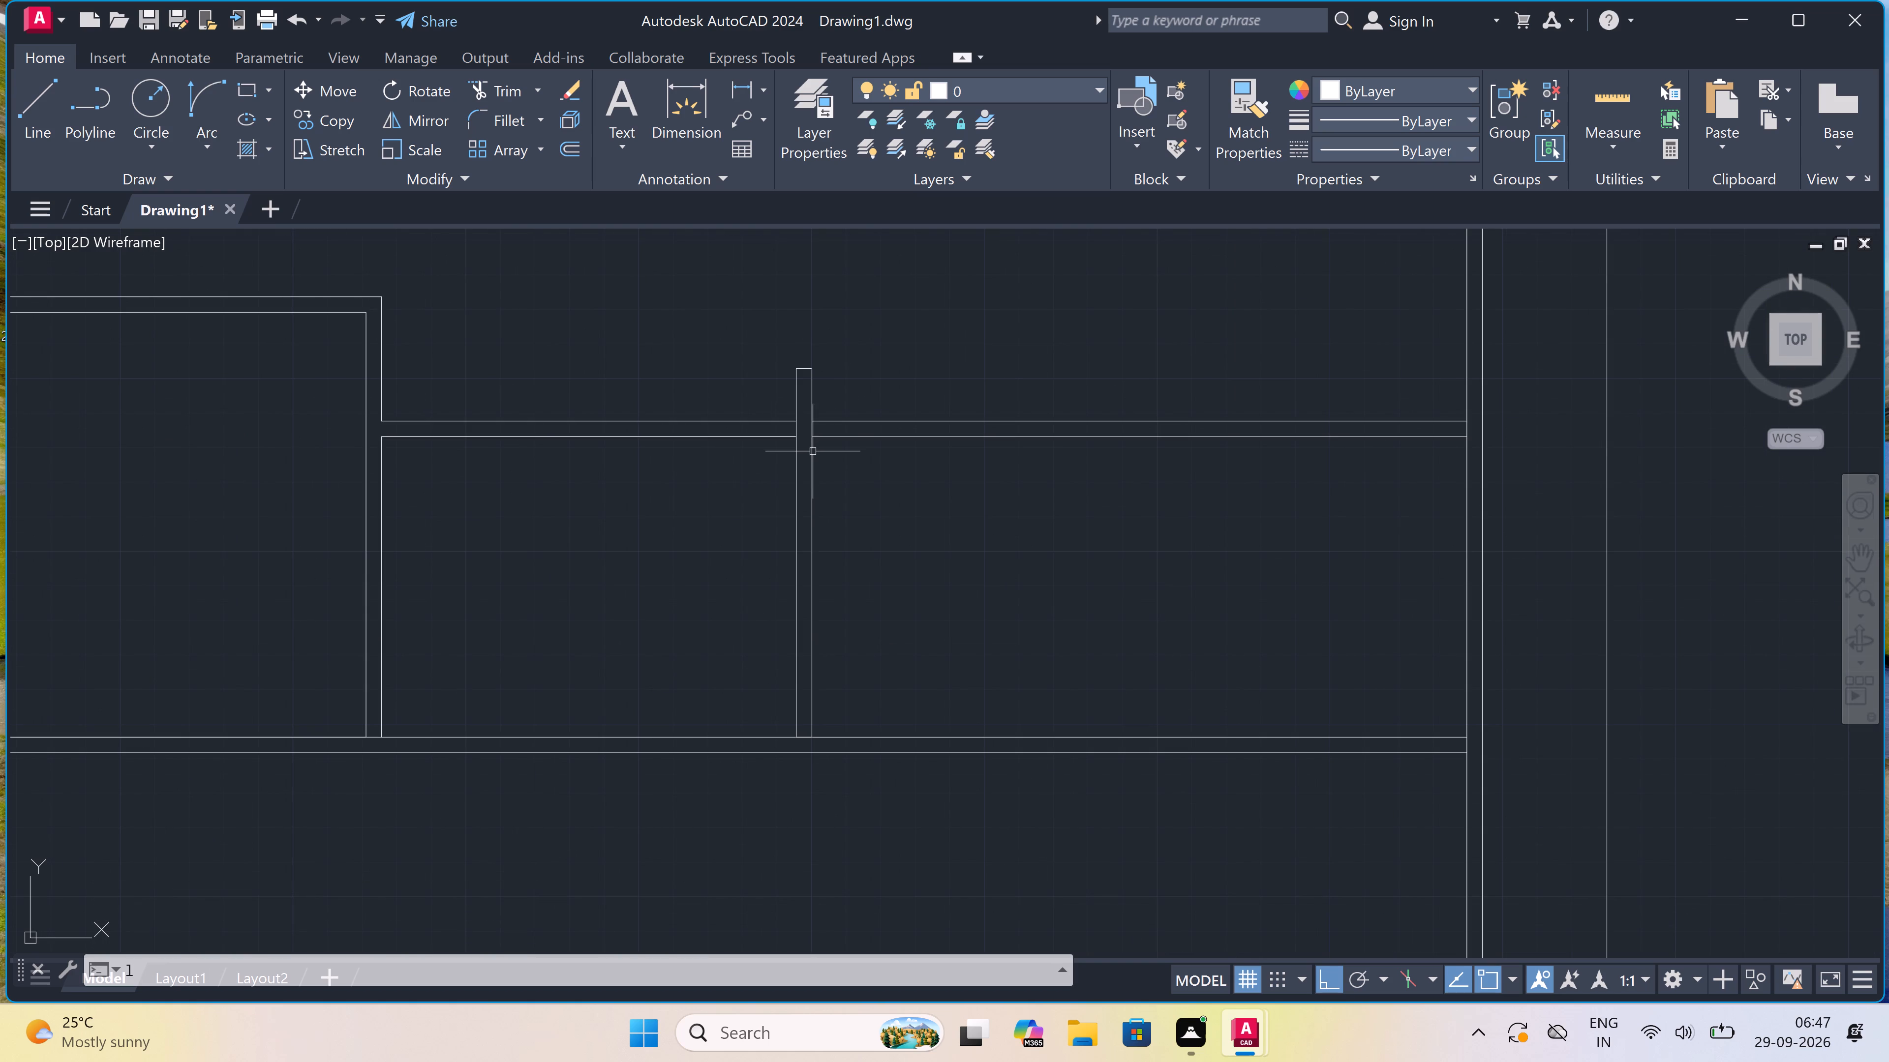
pyautogui.press('space')
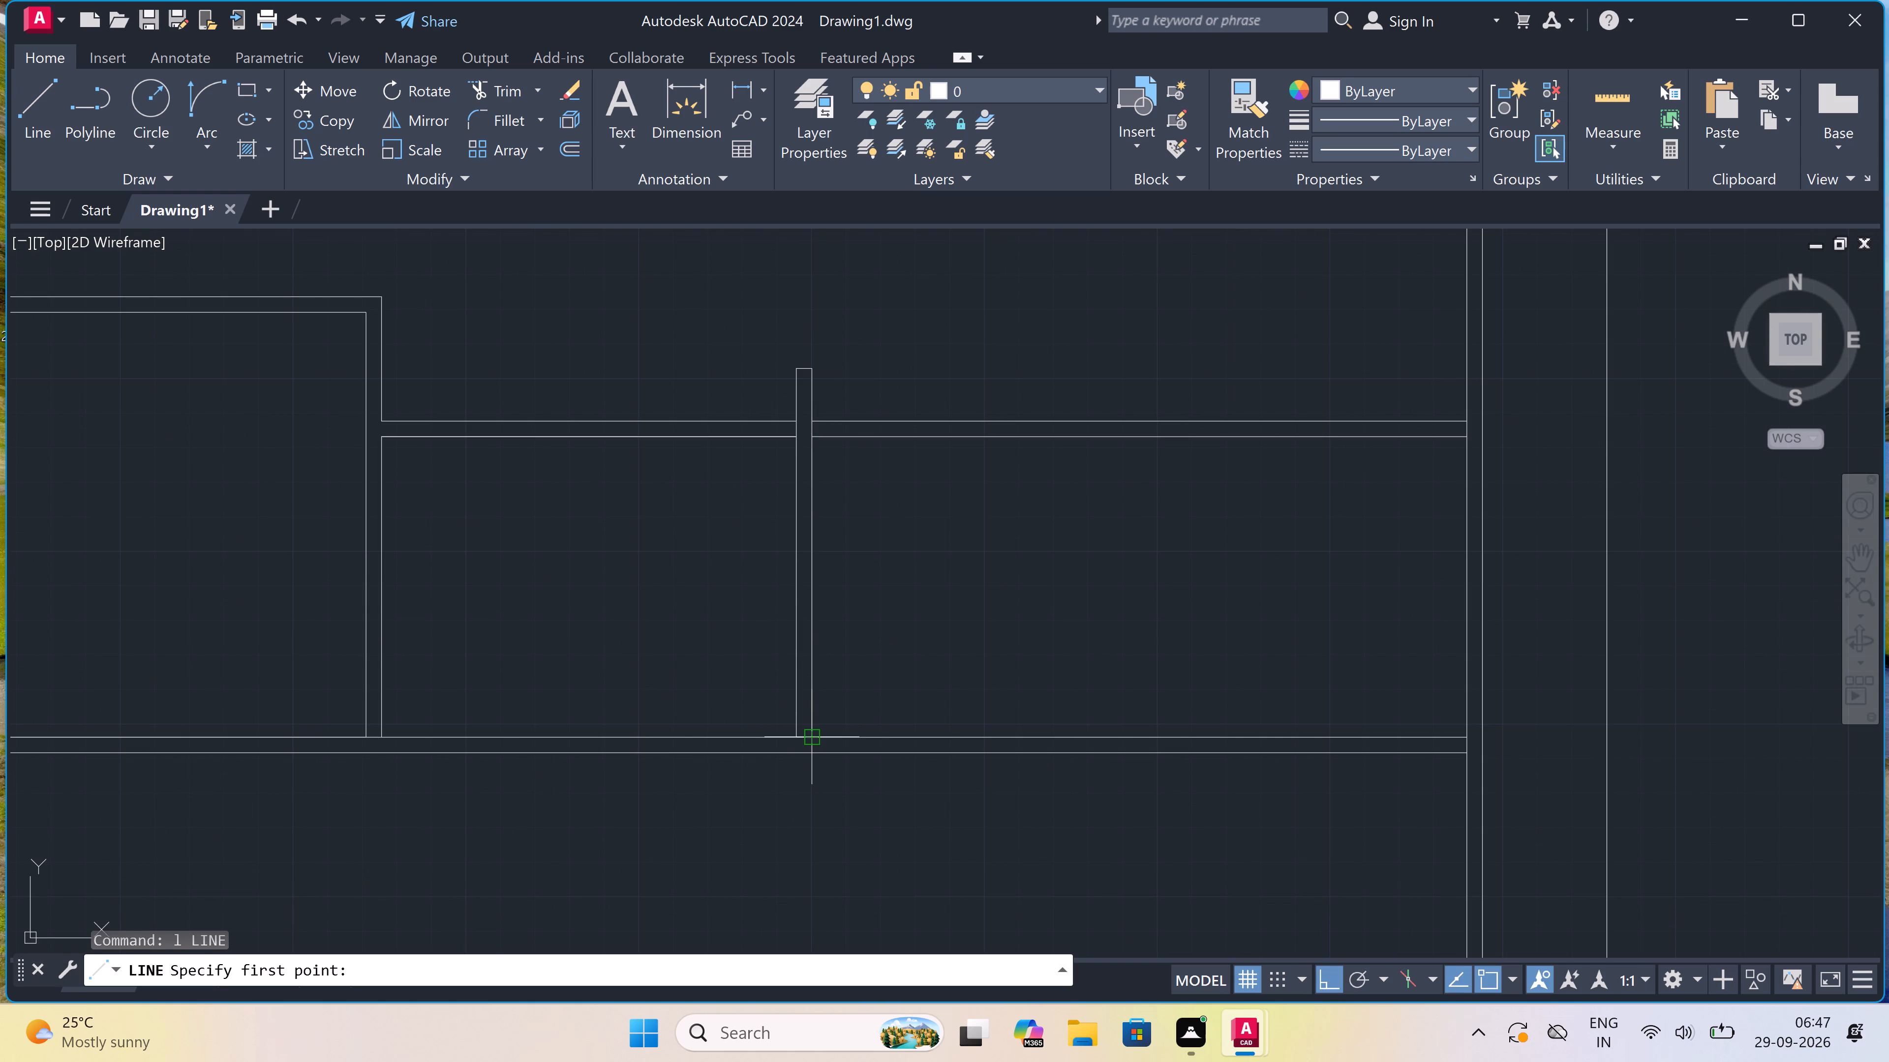
pyautogui.click(814, 737)
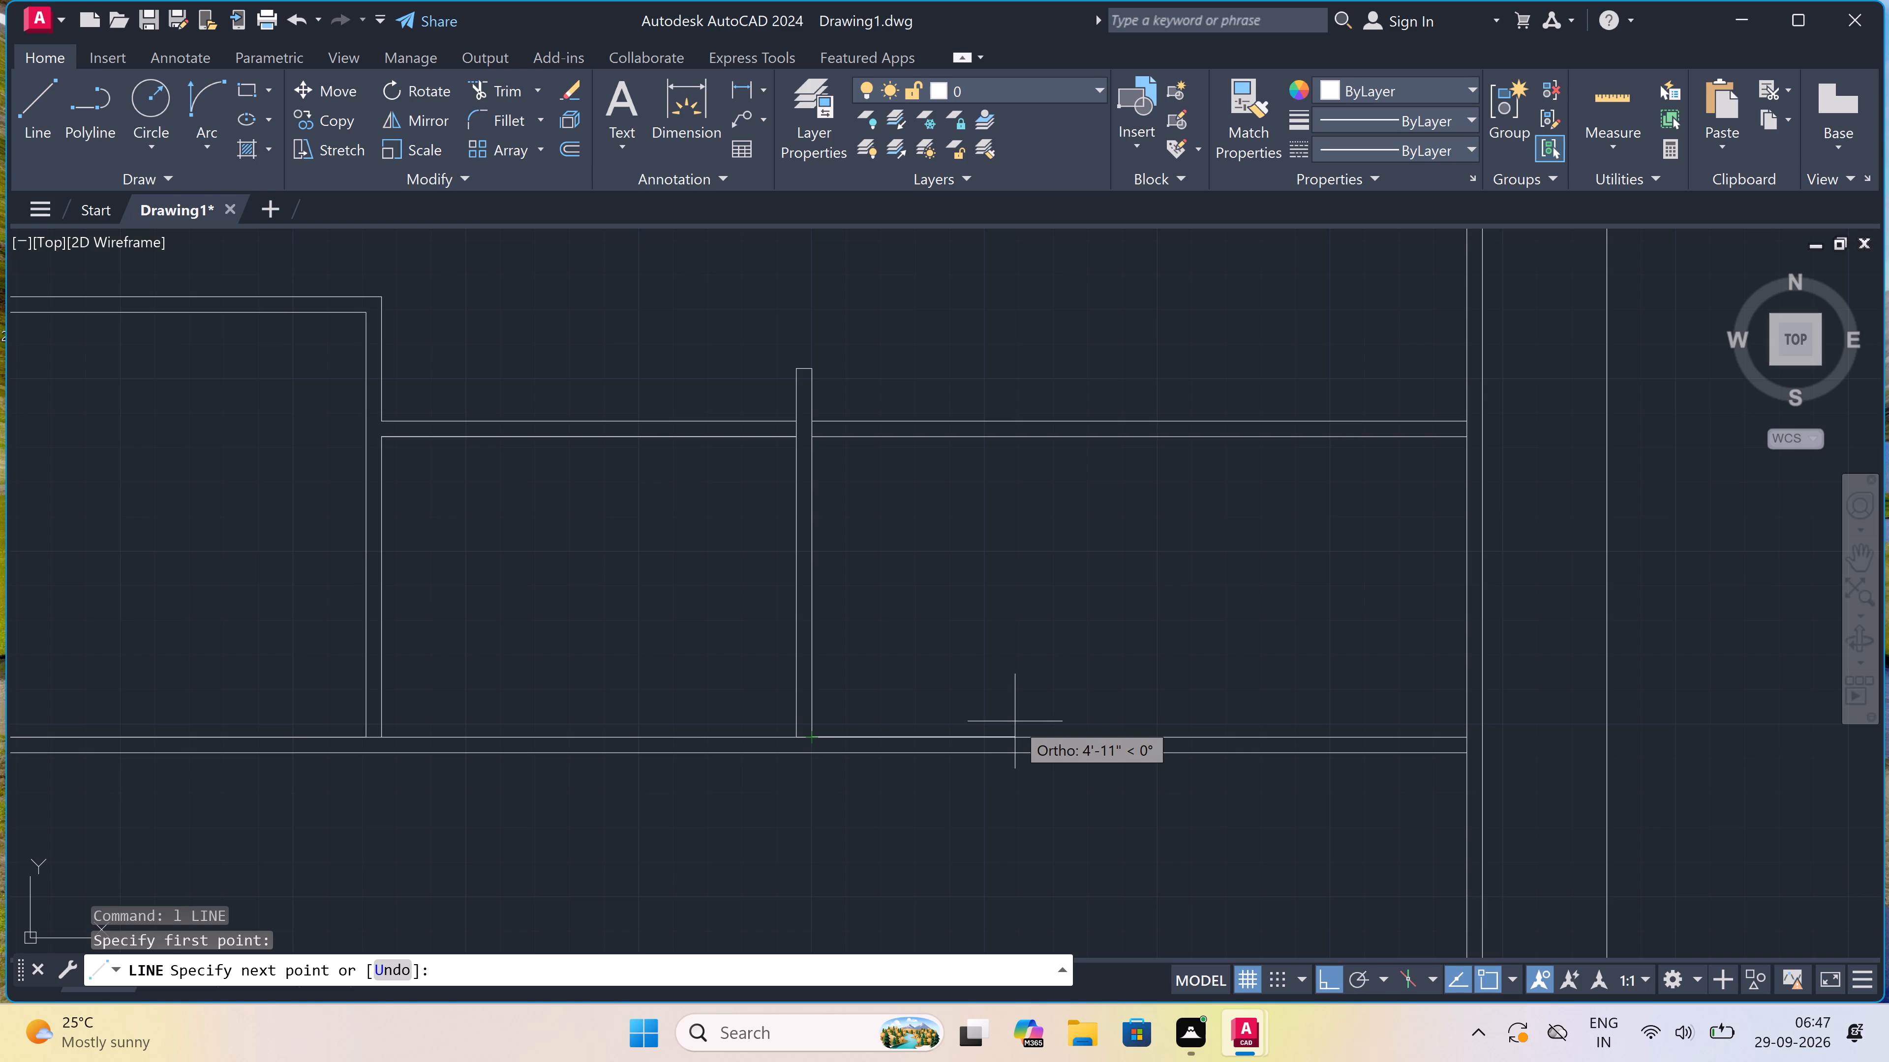
pyautogui.write('4\'6"')
pyautogui.press('space')
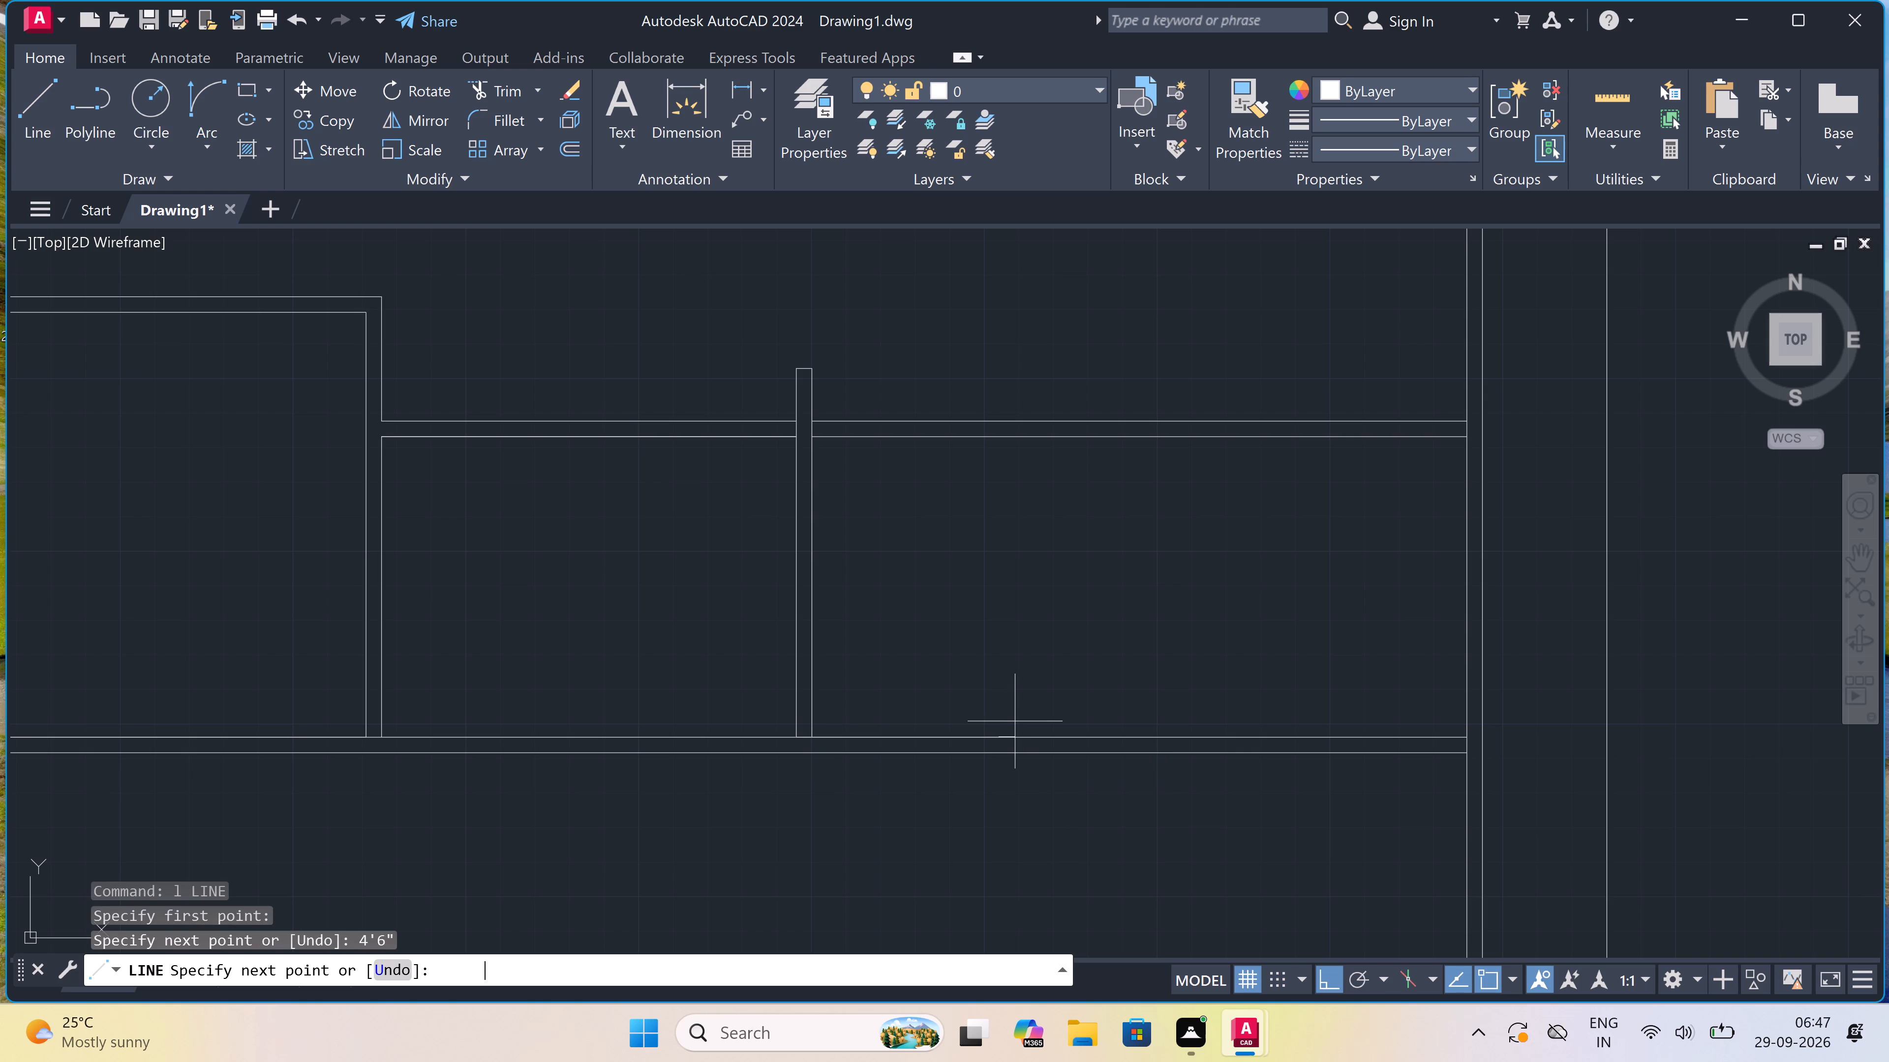
pyautogui.scroll(-2, 942, 426)
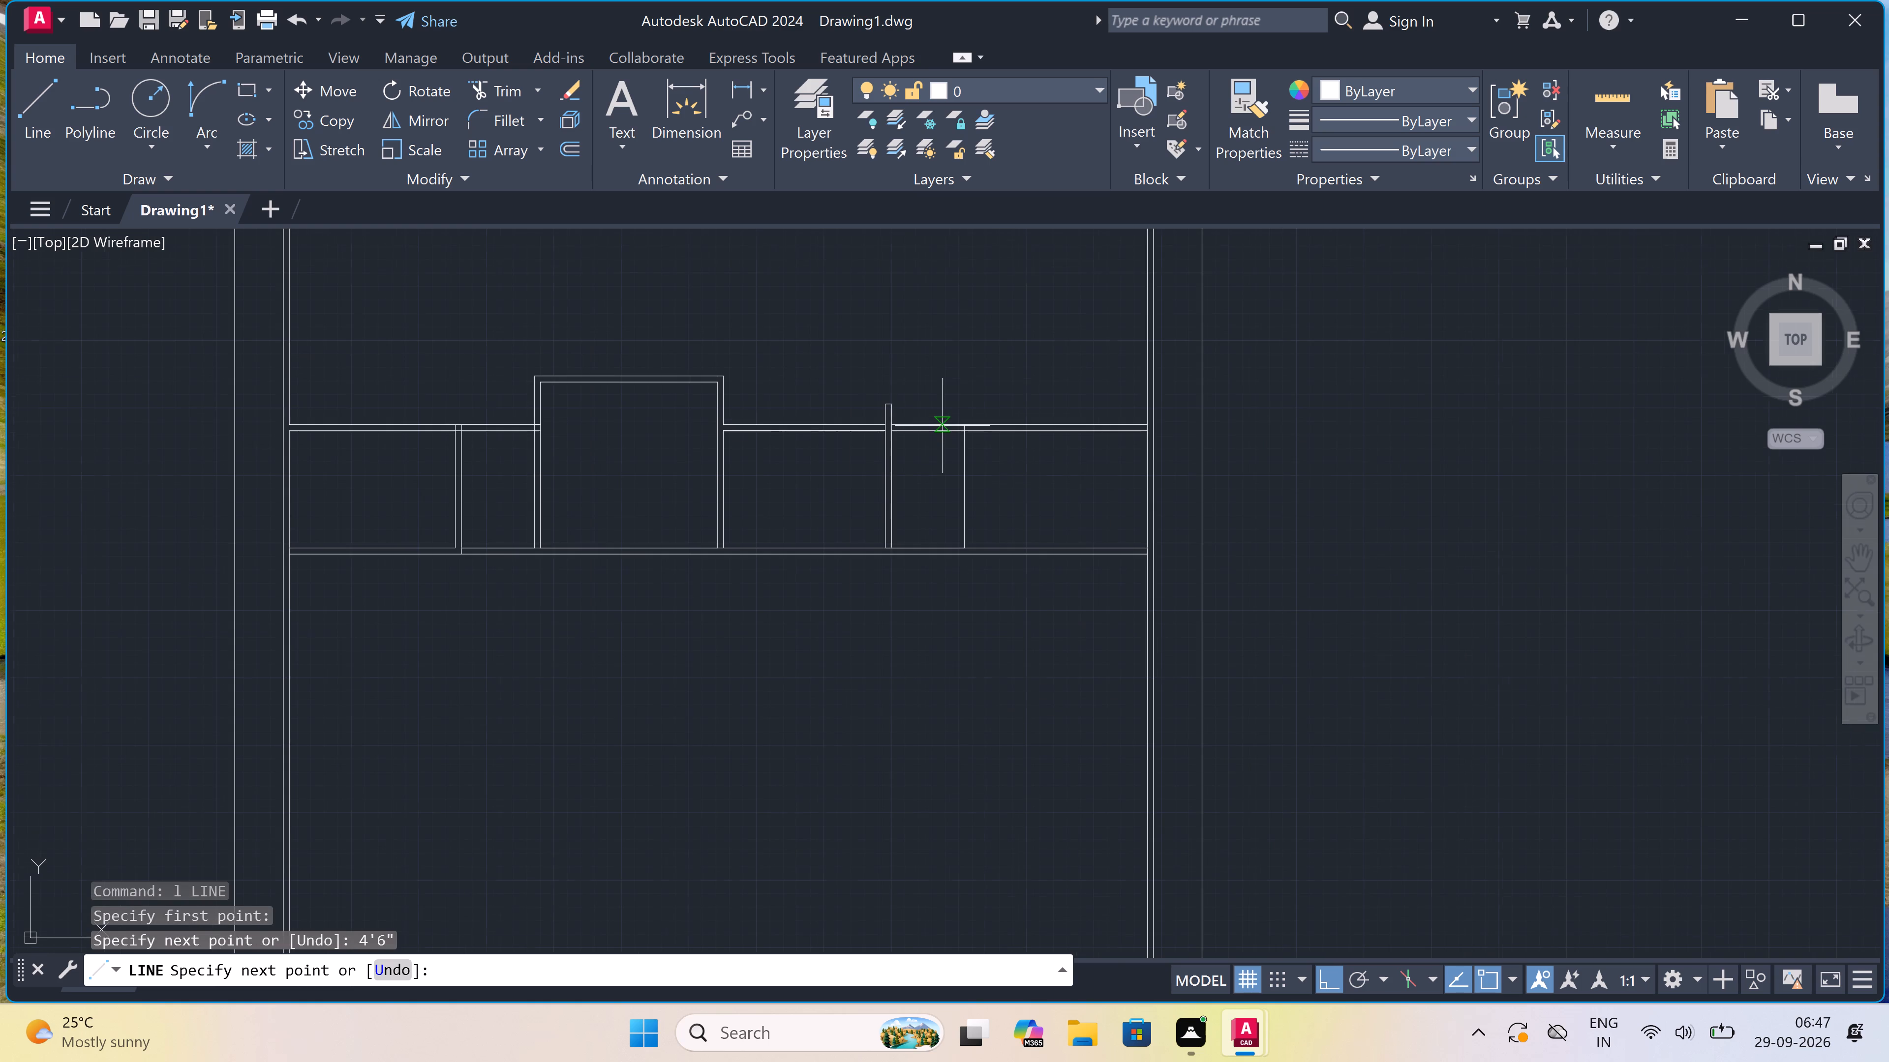
pyautogui.scroll(2, 942, 426)
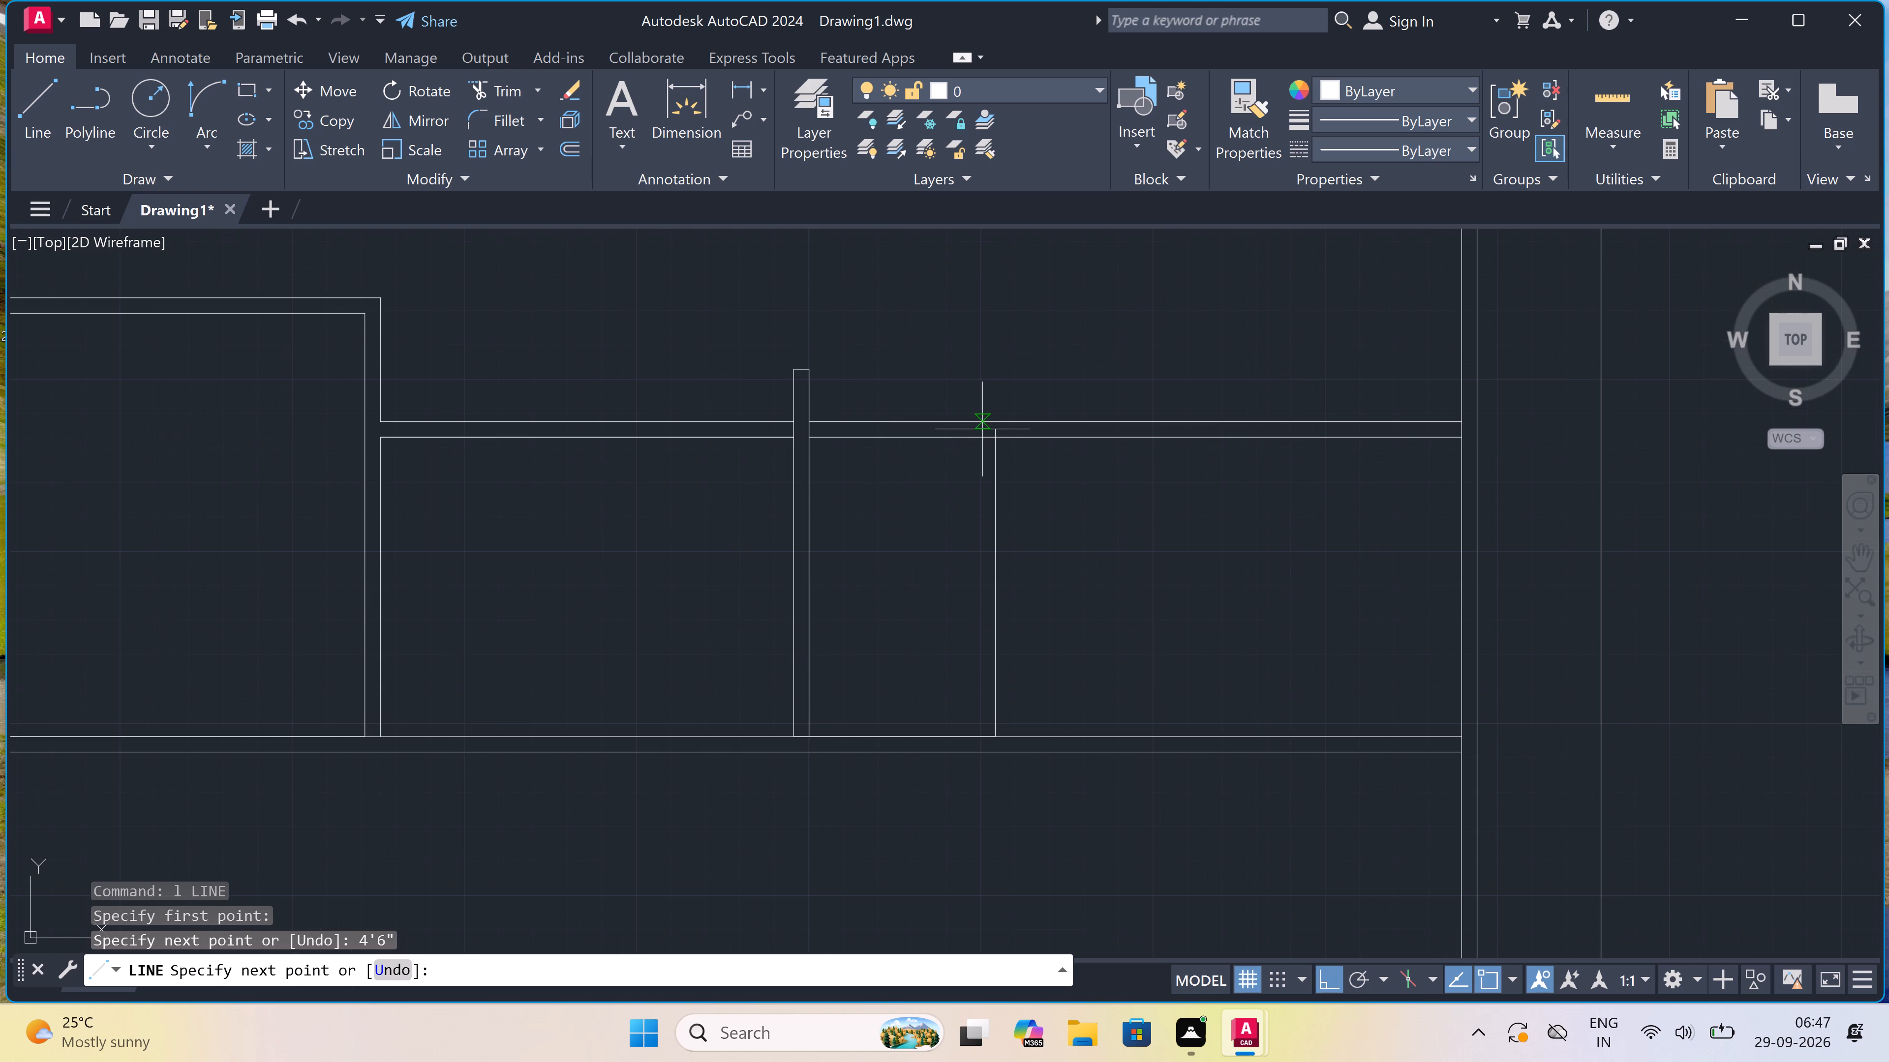
pyautogui.click(994, 433)
pyautogui.scroll(1, 994, 433)
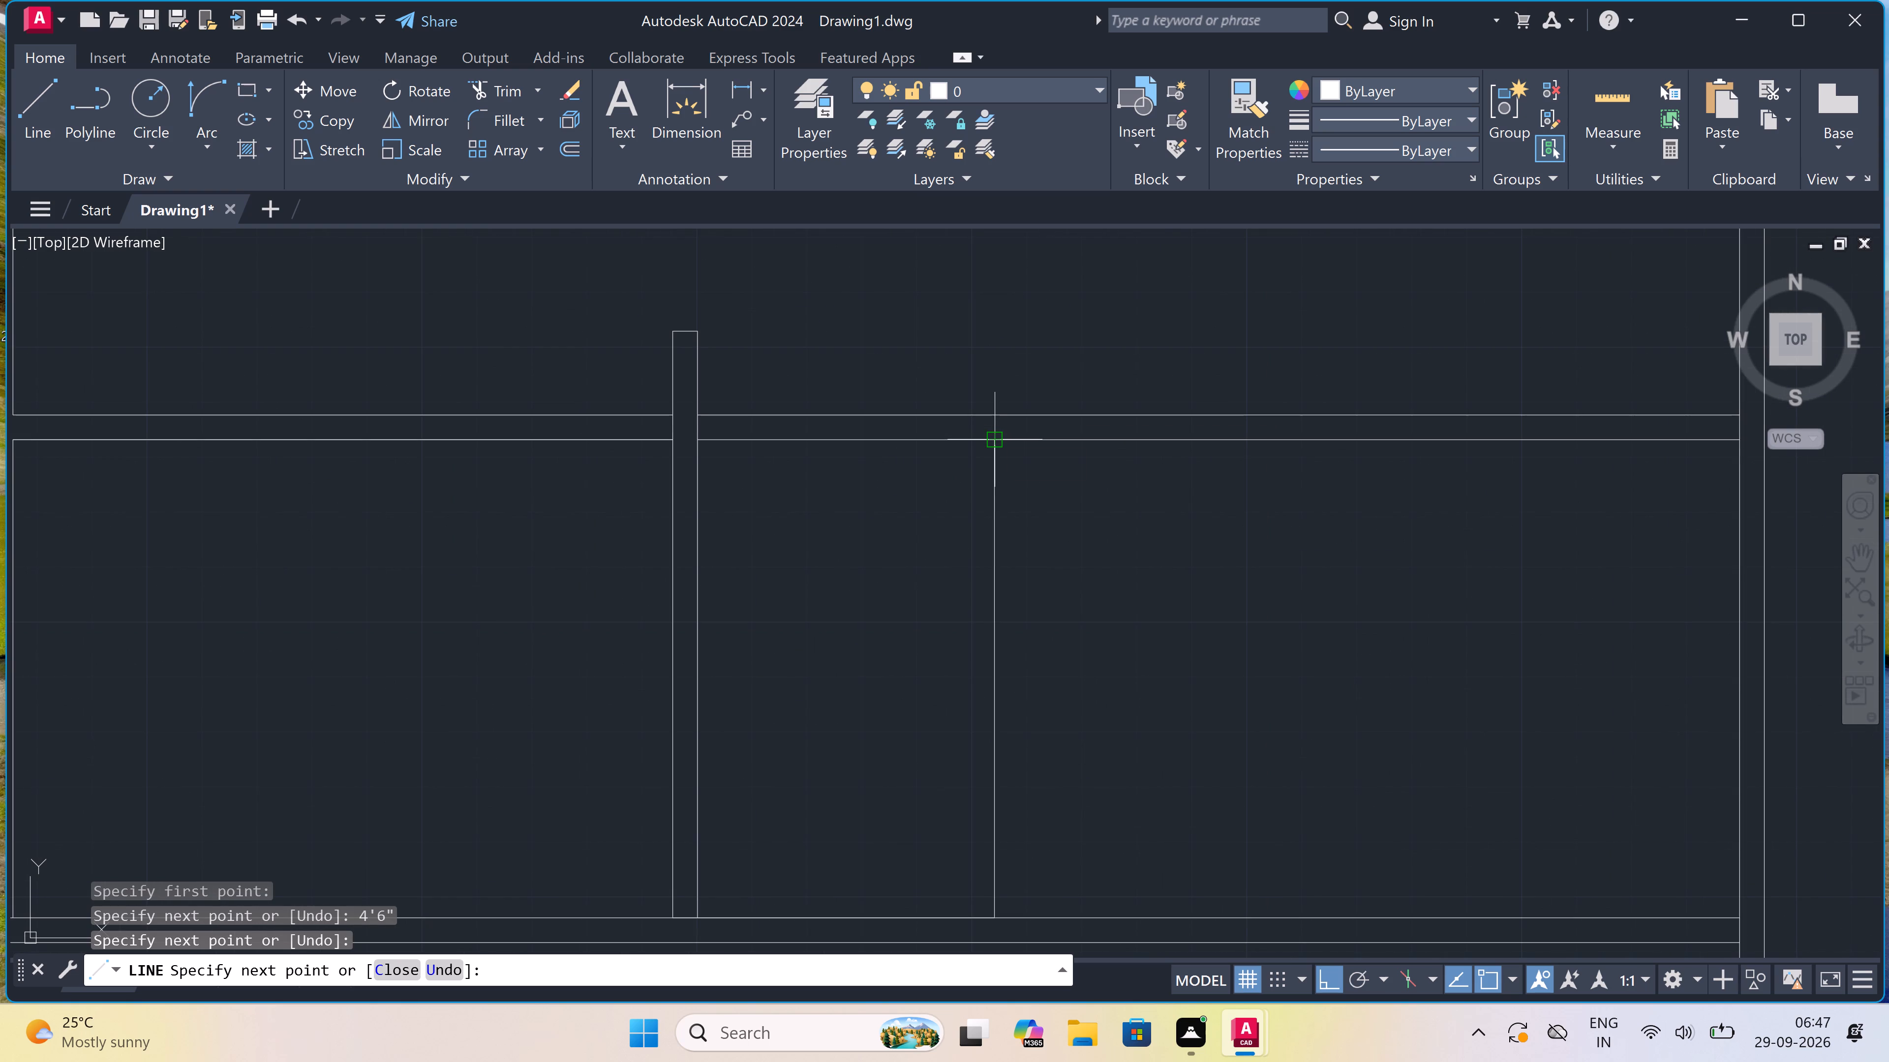
pyautogui.scroll(2, 994, 433)
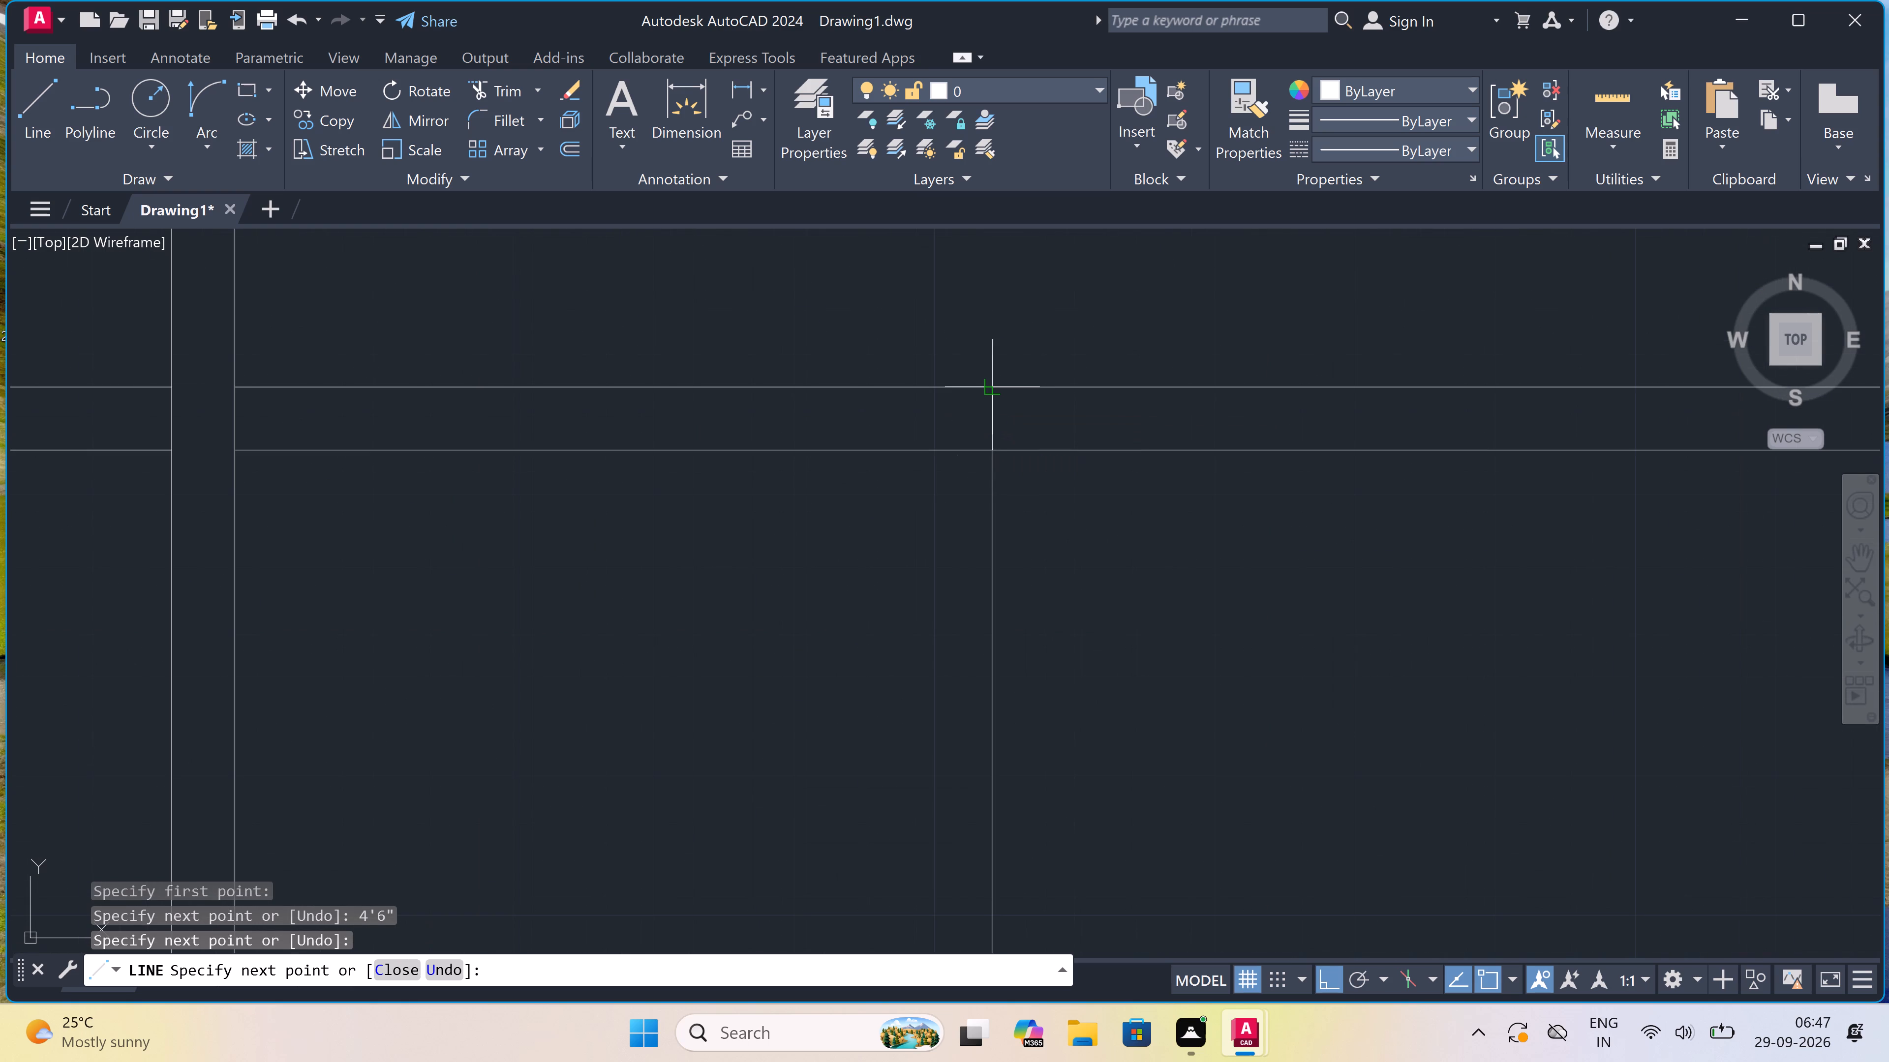
pyautogui.click(991, 384)
# Continue the second partition's outline 4.5" east and south to the lowest wall's upper line.
pyautogui.write('4.5"')
pyautogui.press('space')
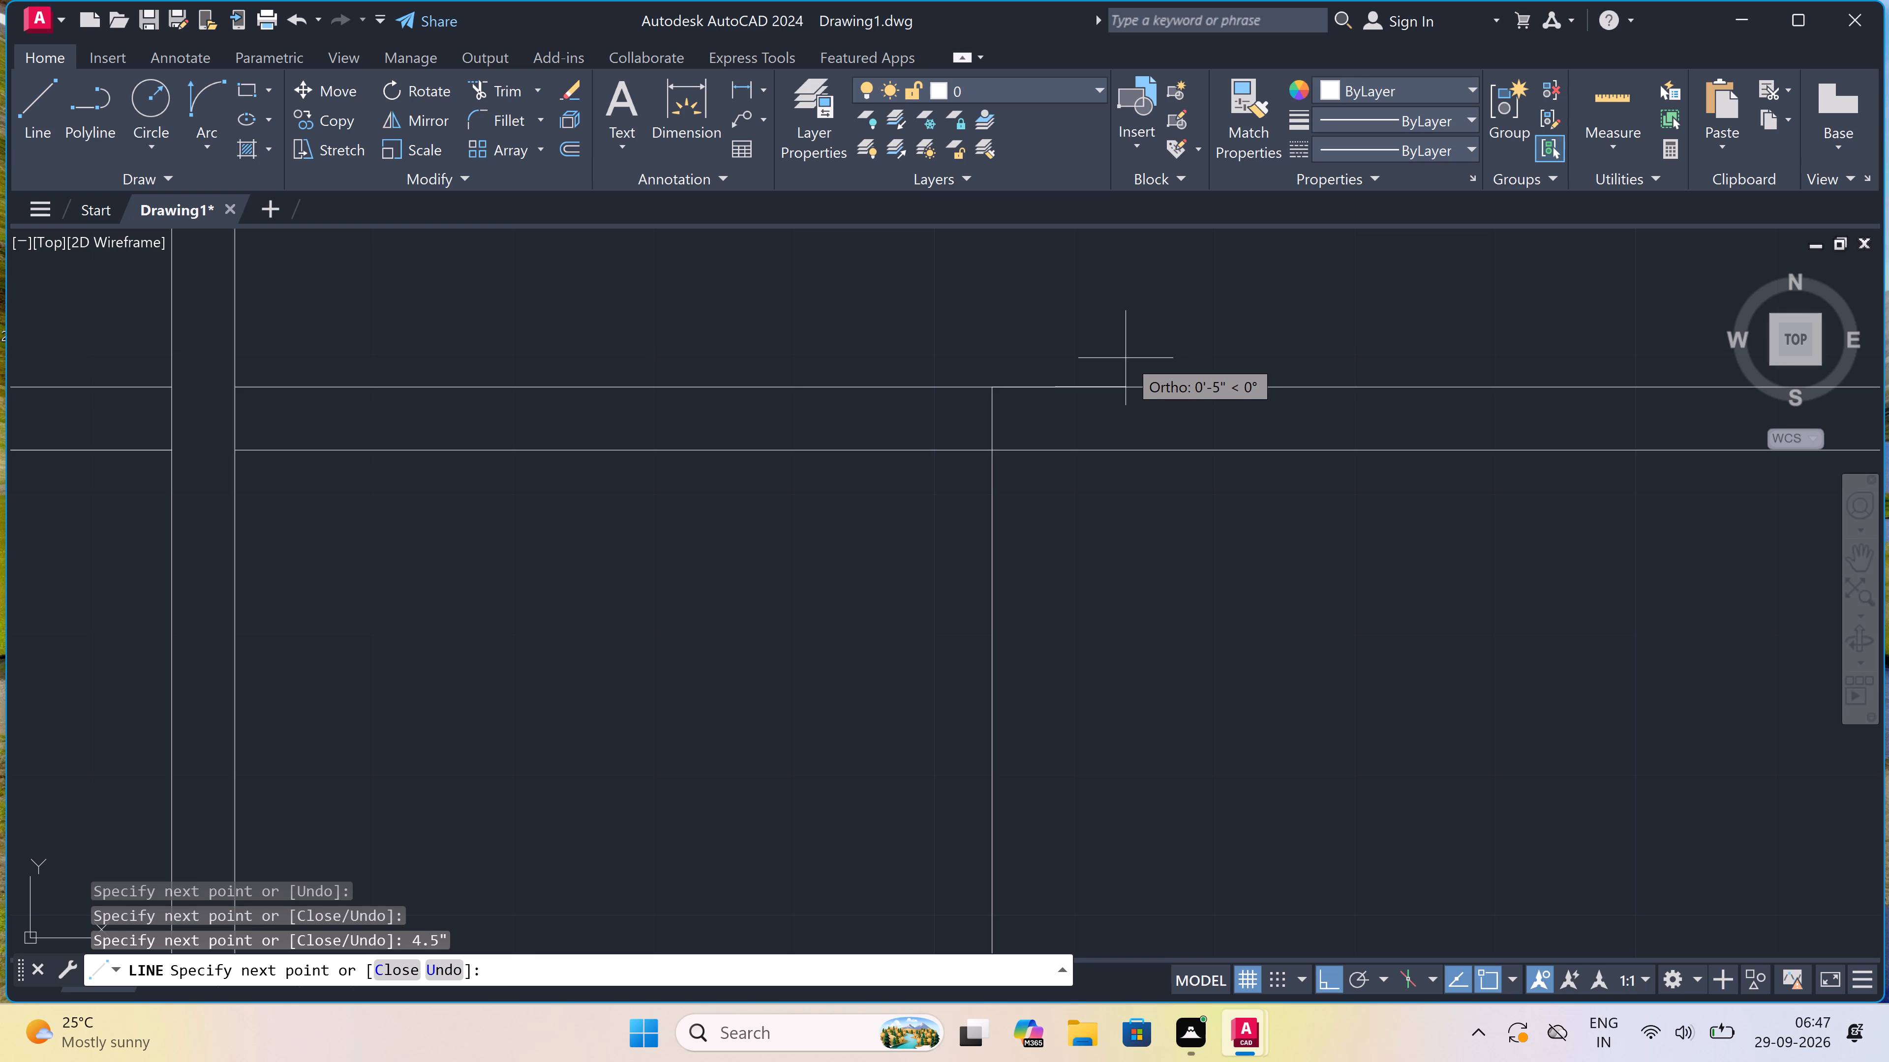
pyautogui.scroll(-4, 1124, 355)
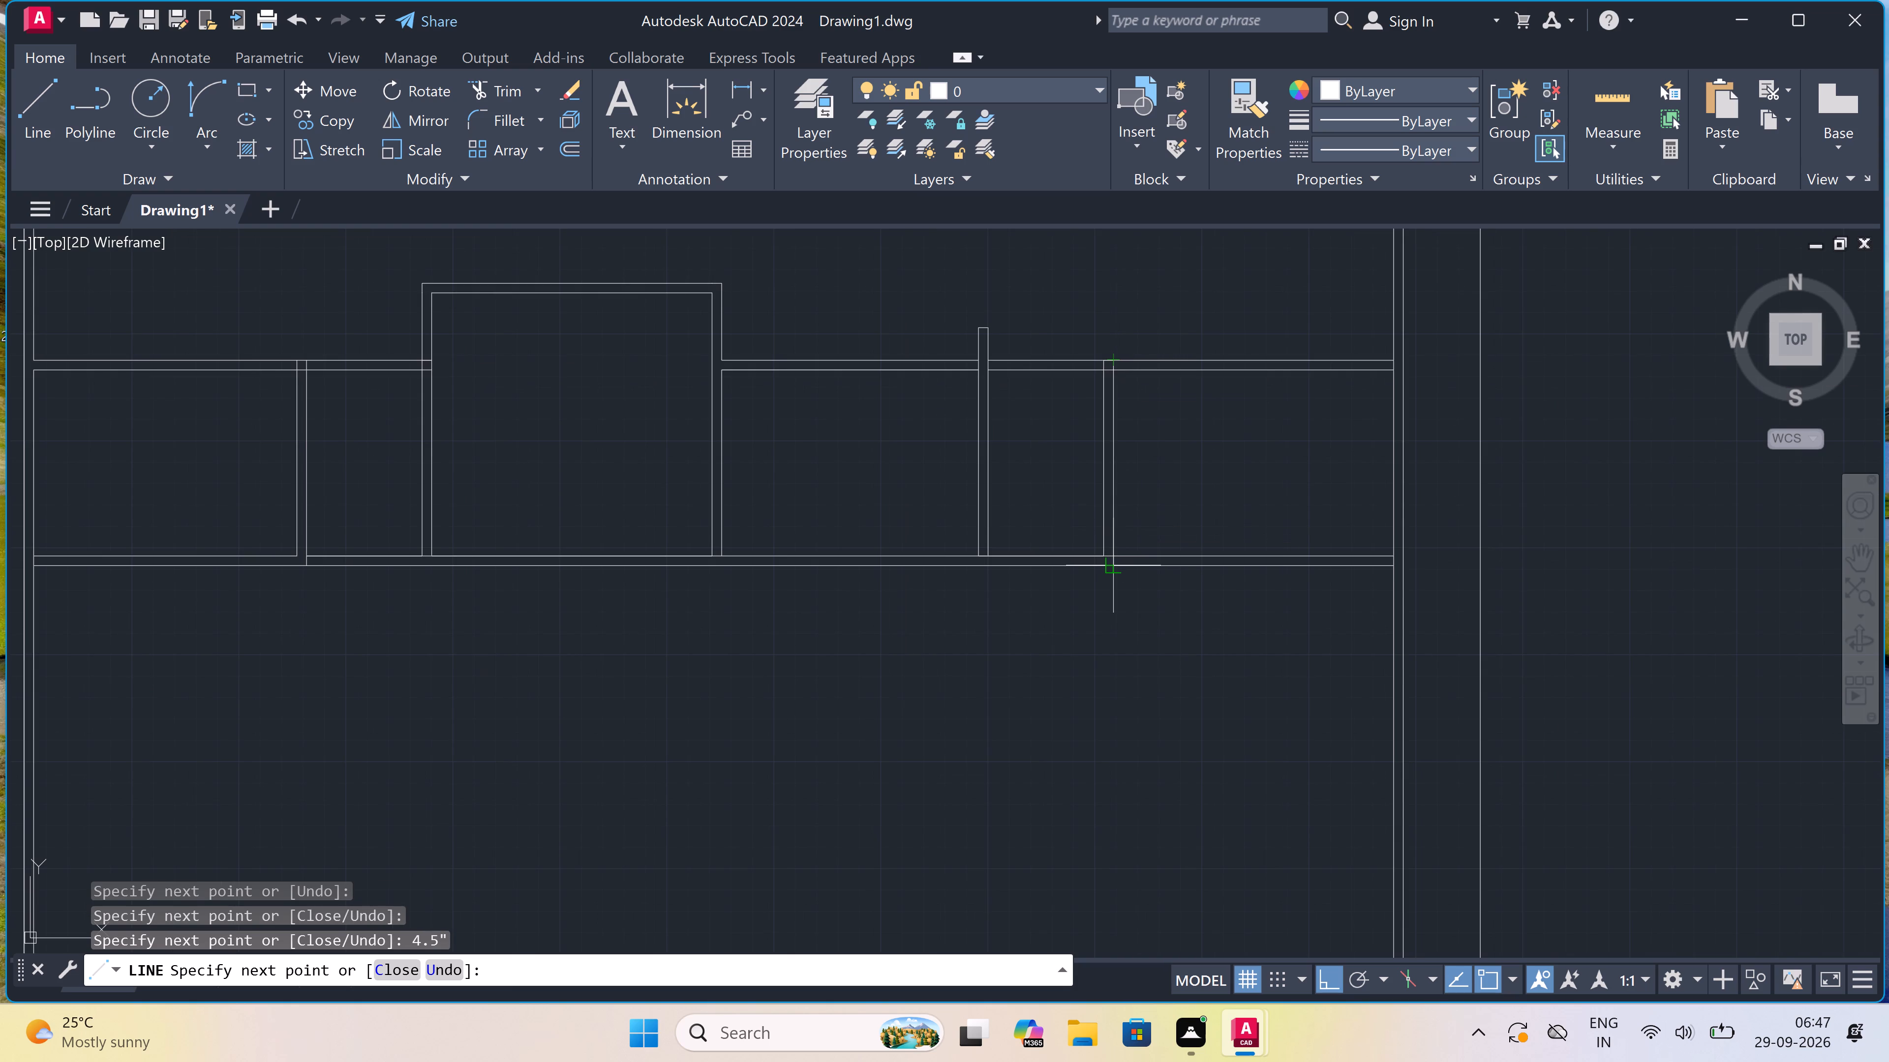
pyautogui.scroll(3, 1119, 564)
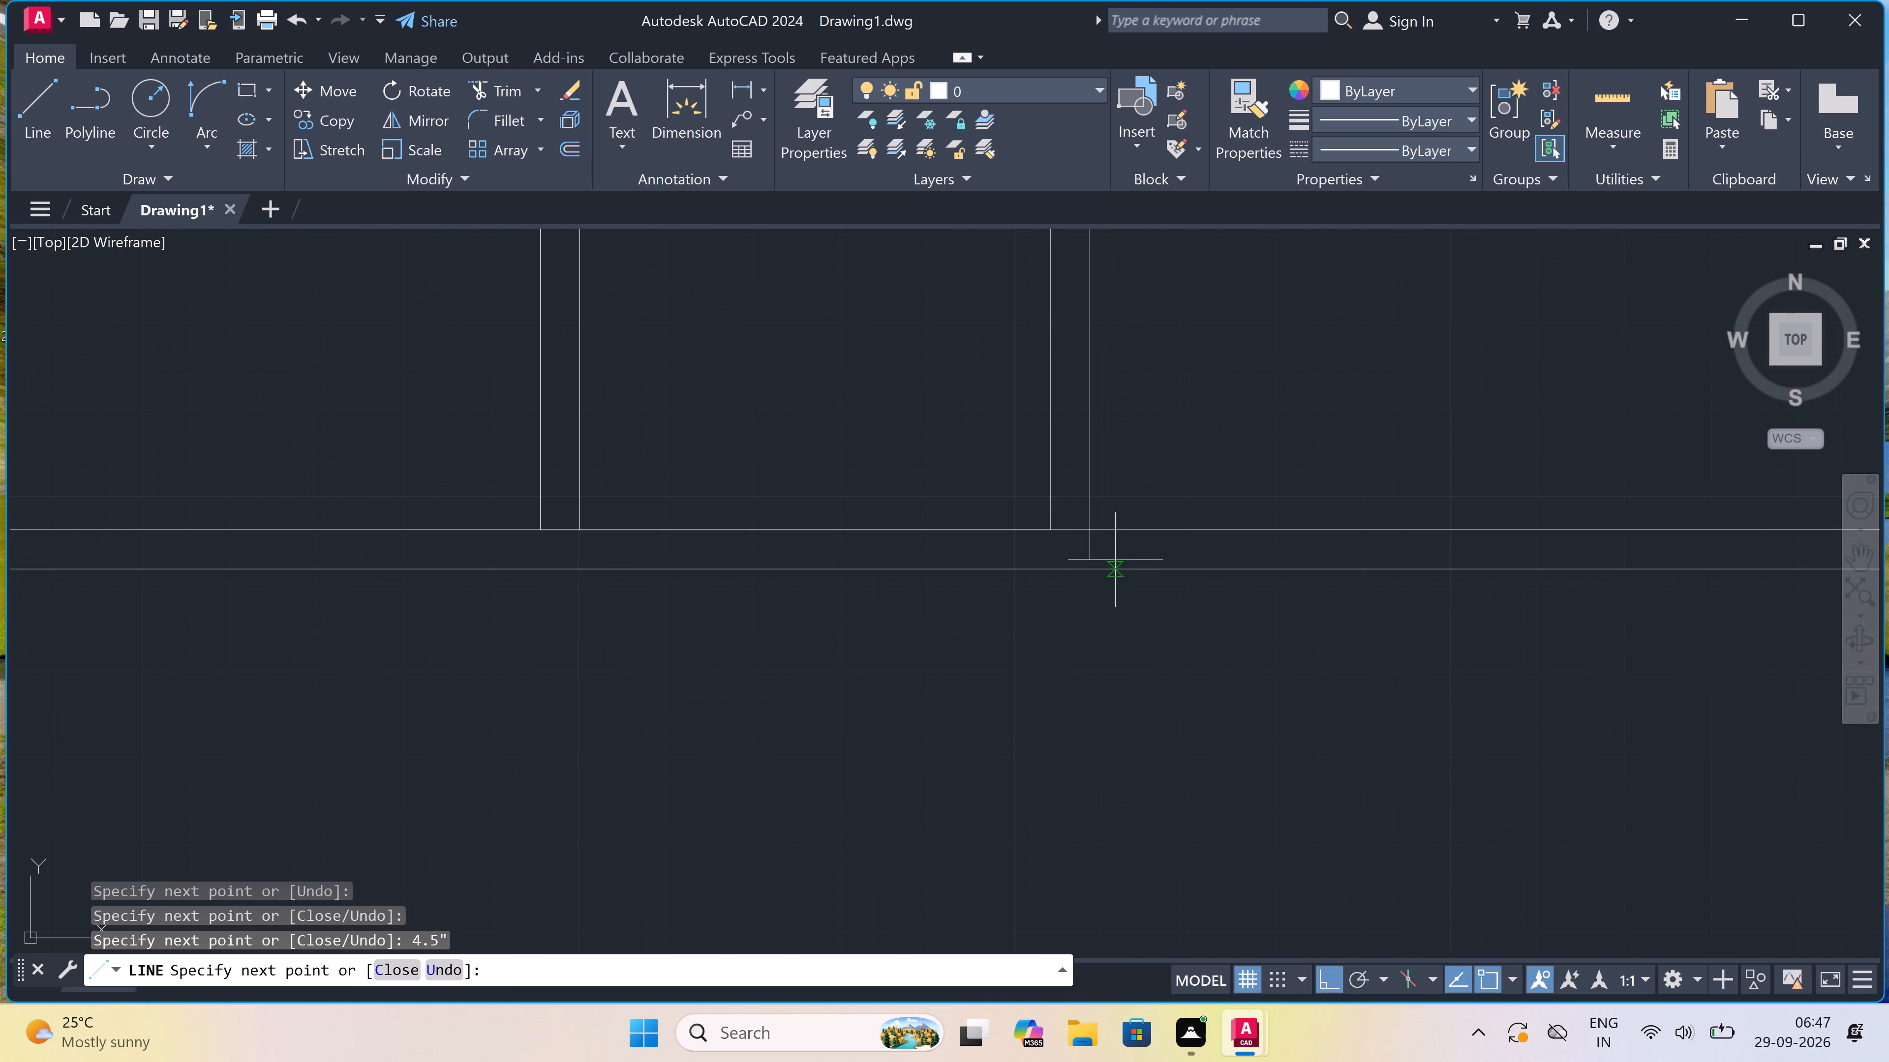
pyautogui.click(1084, 530)
pyautogui.press('Escape')
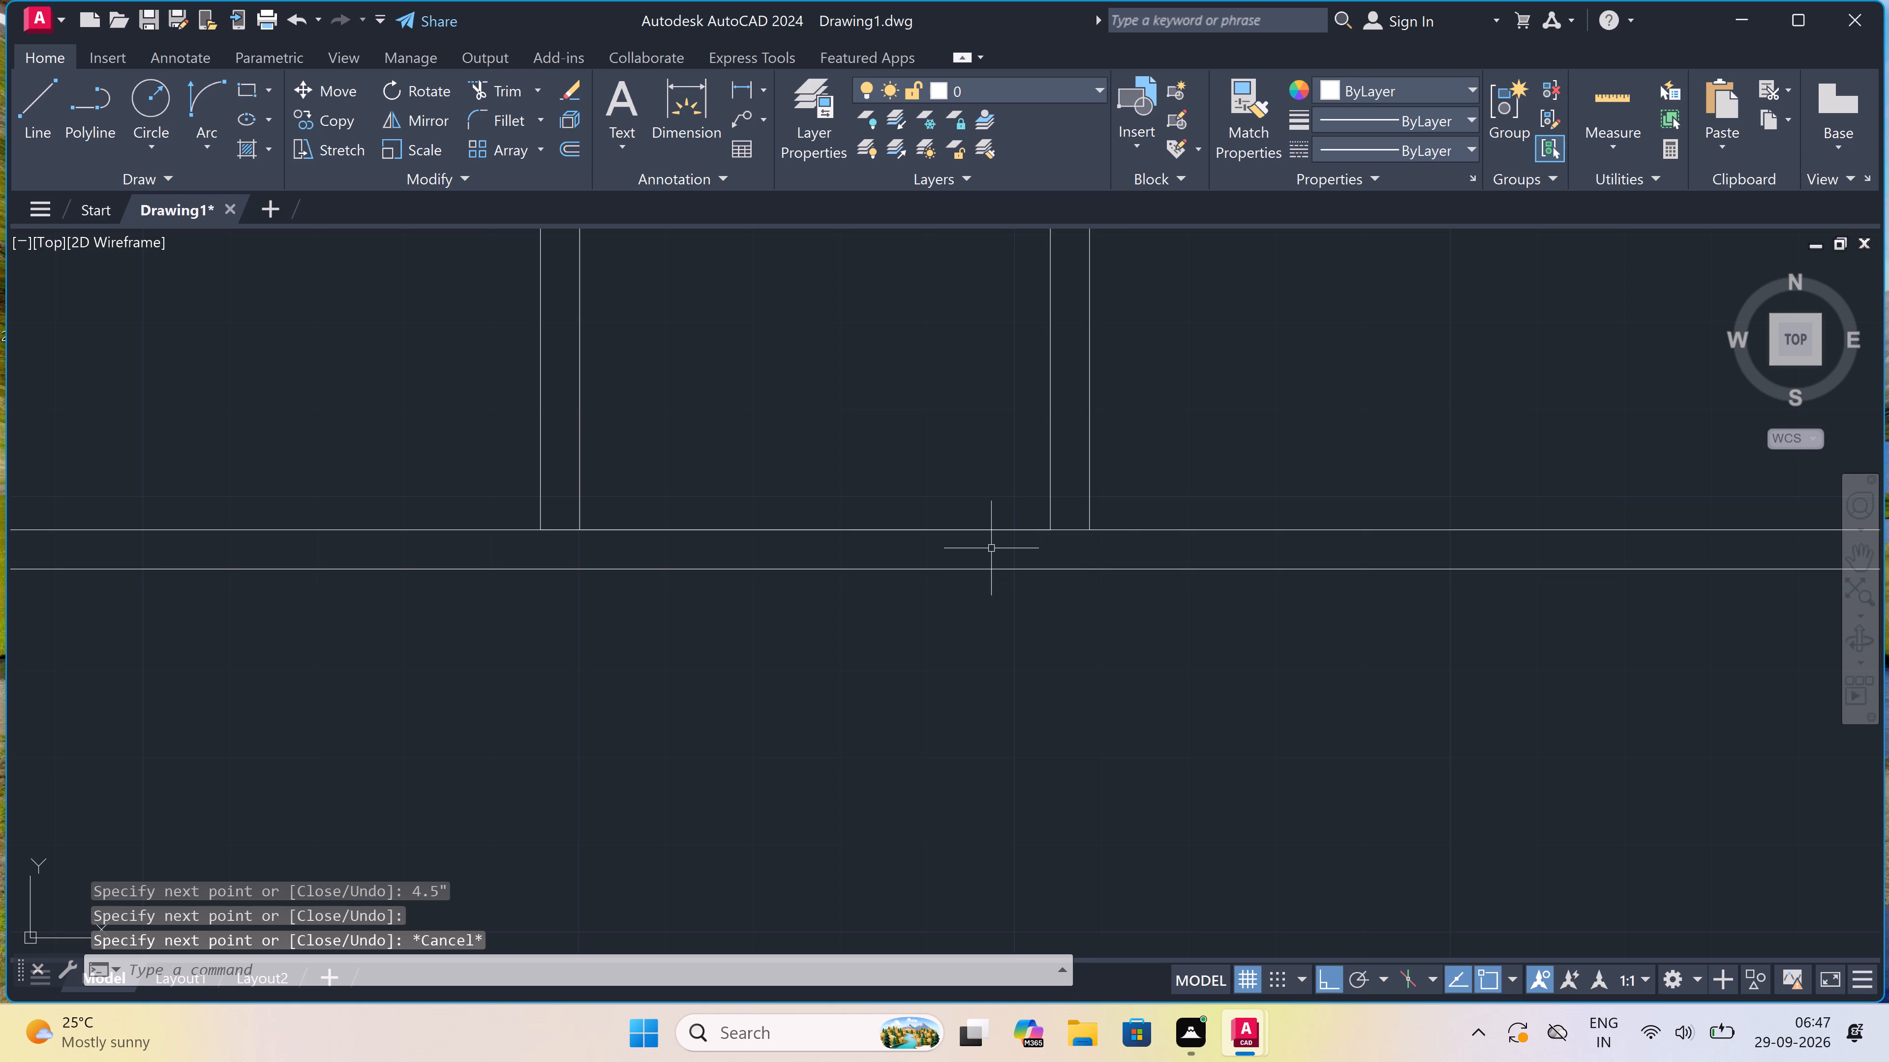
# Draw a line from the room's northeast outer corner east to the east exterior wall's inner face, and 4.5" south.
pyautogui.scroll(-4, 946, 552)
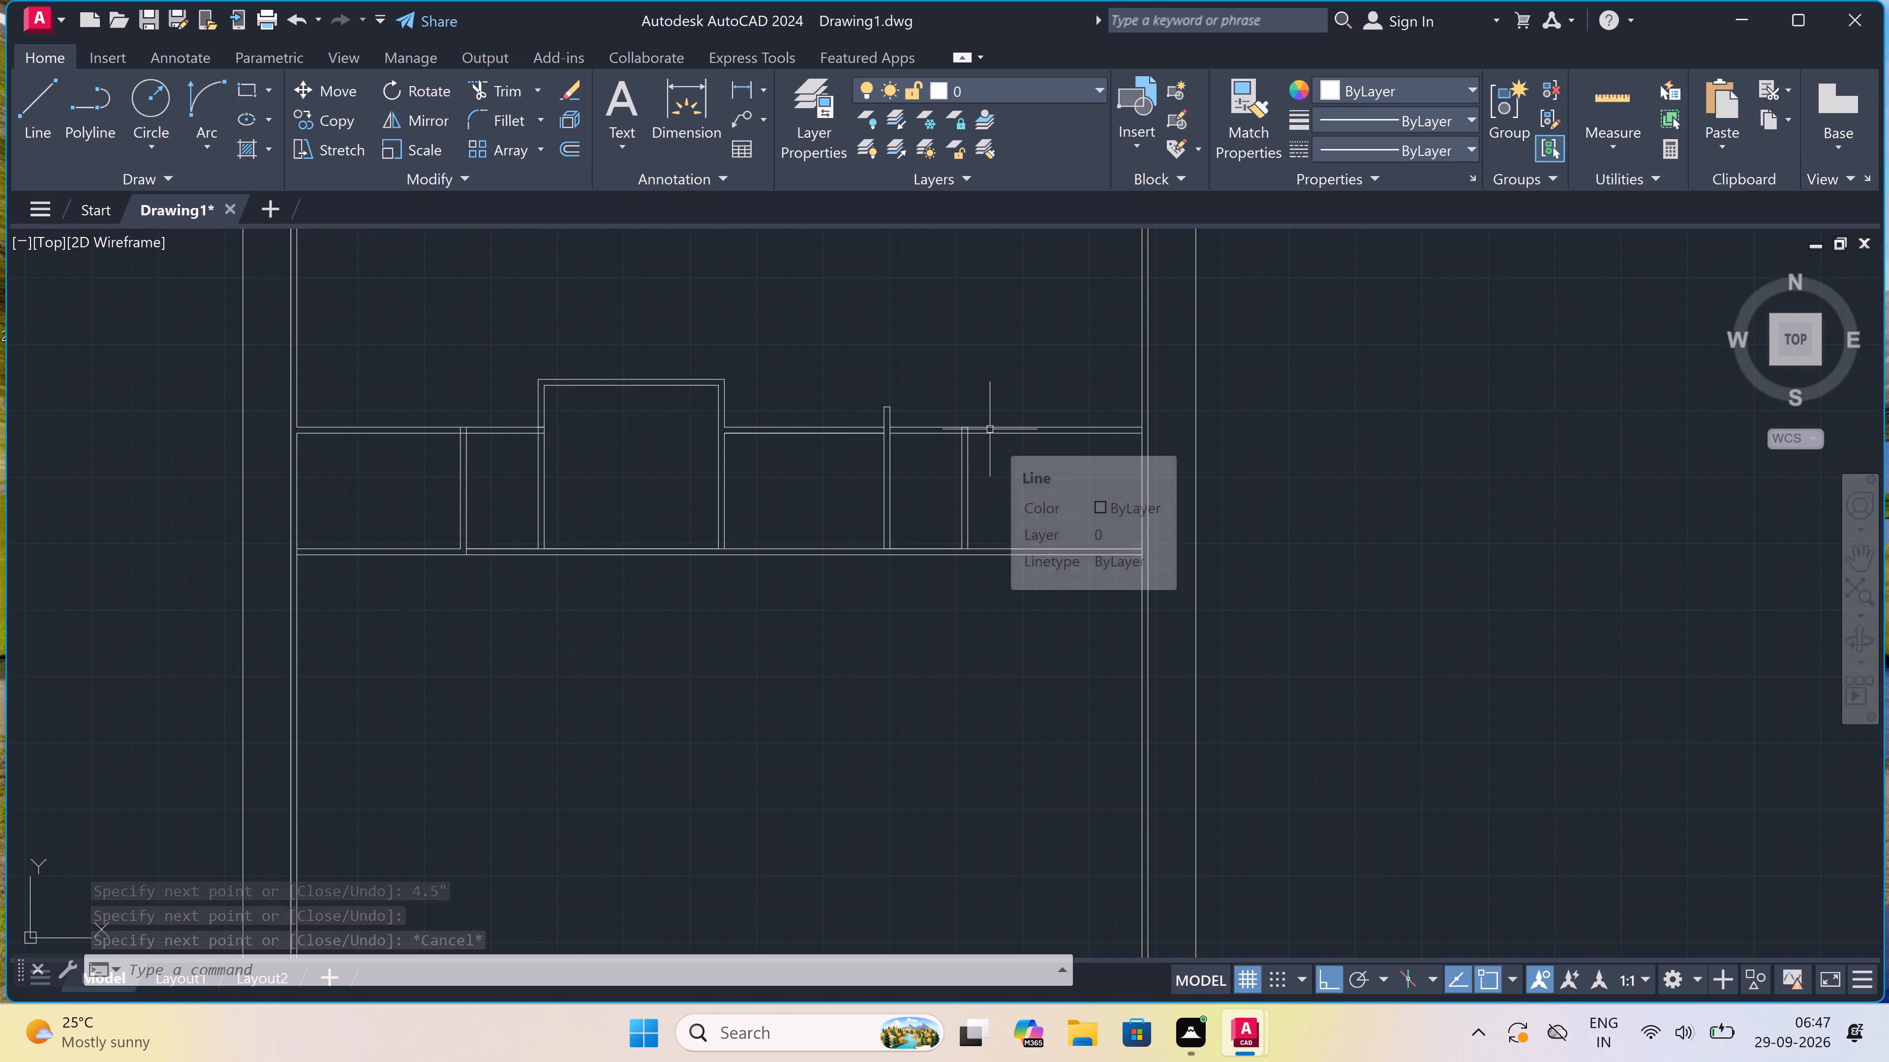
pyautogui.scroll(2, 990, 429)
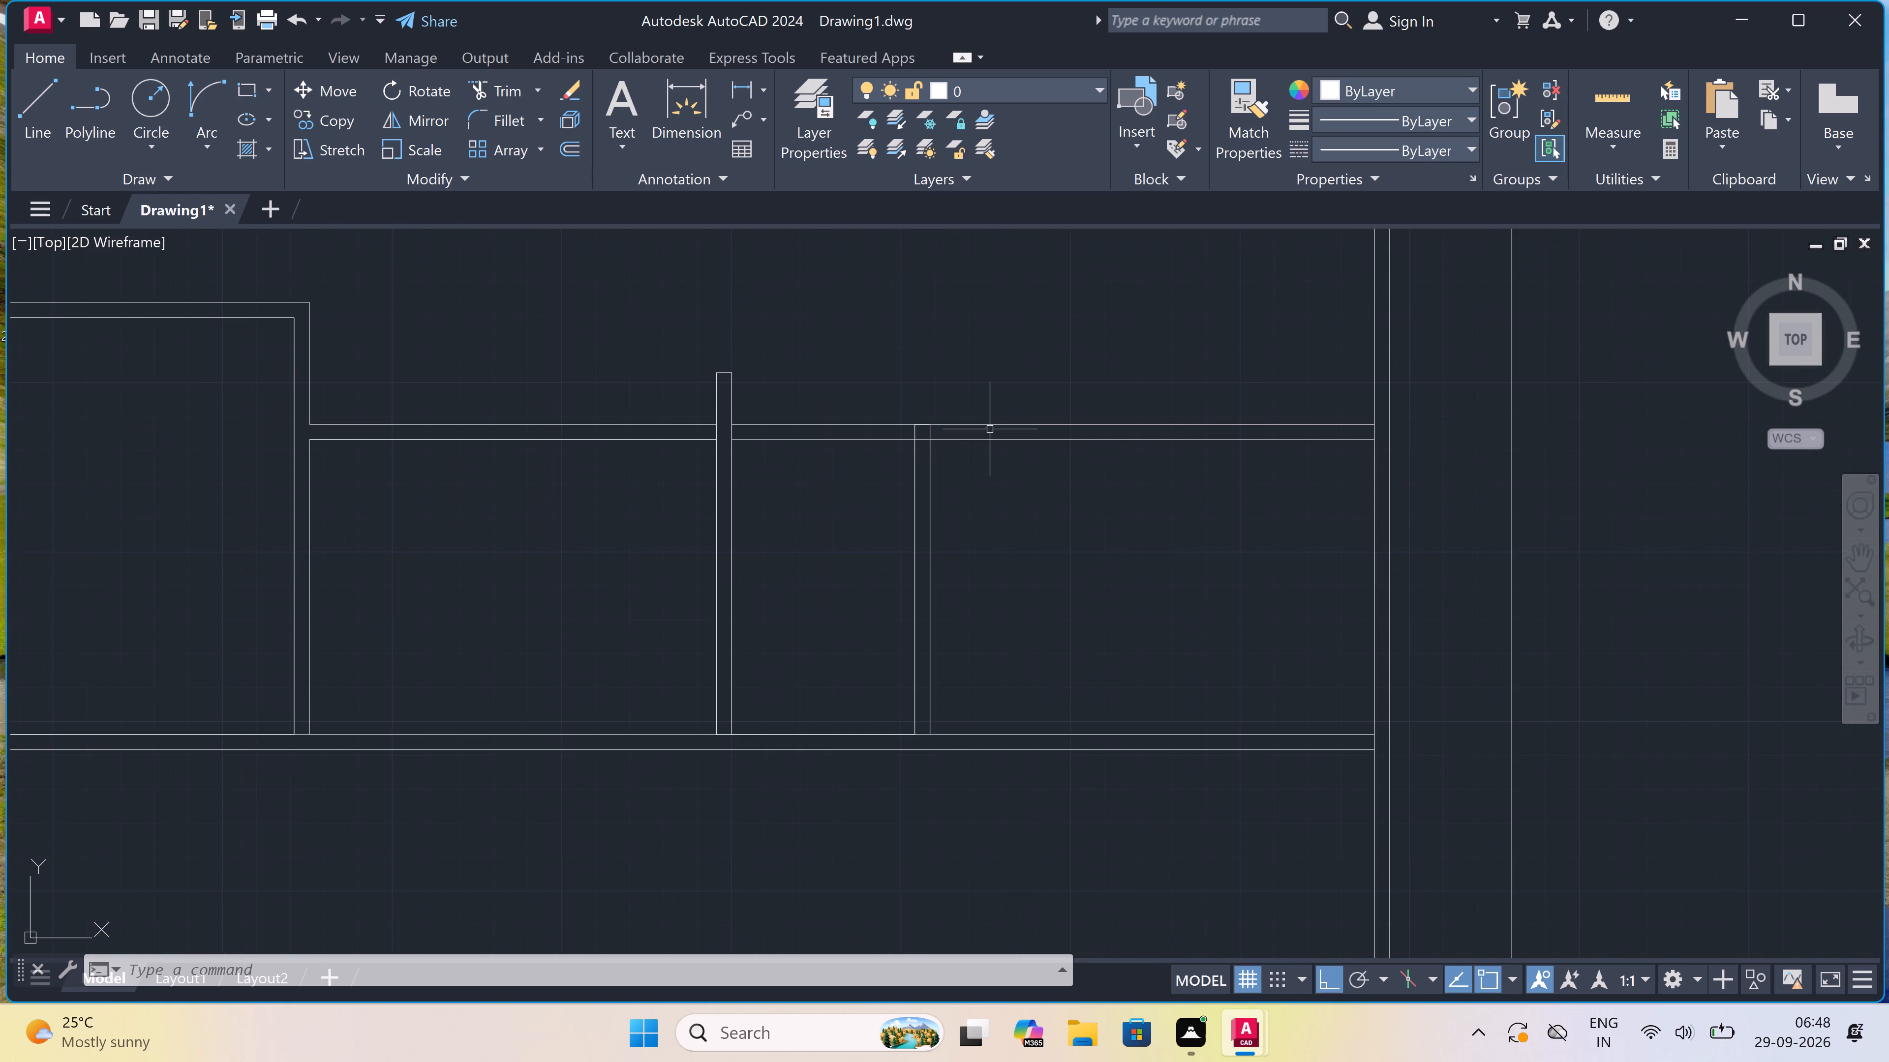
pyautogui.press('l')
pyautogui.press('space')
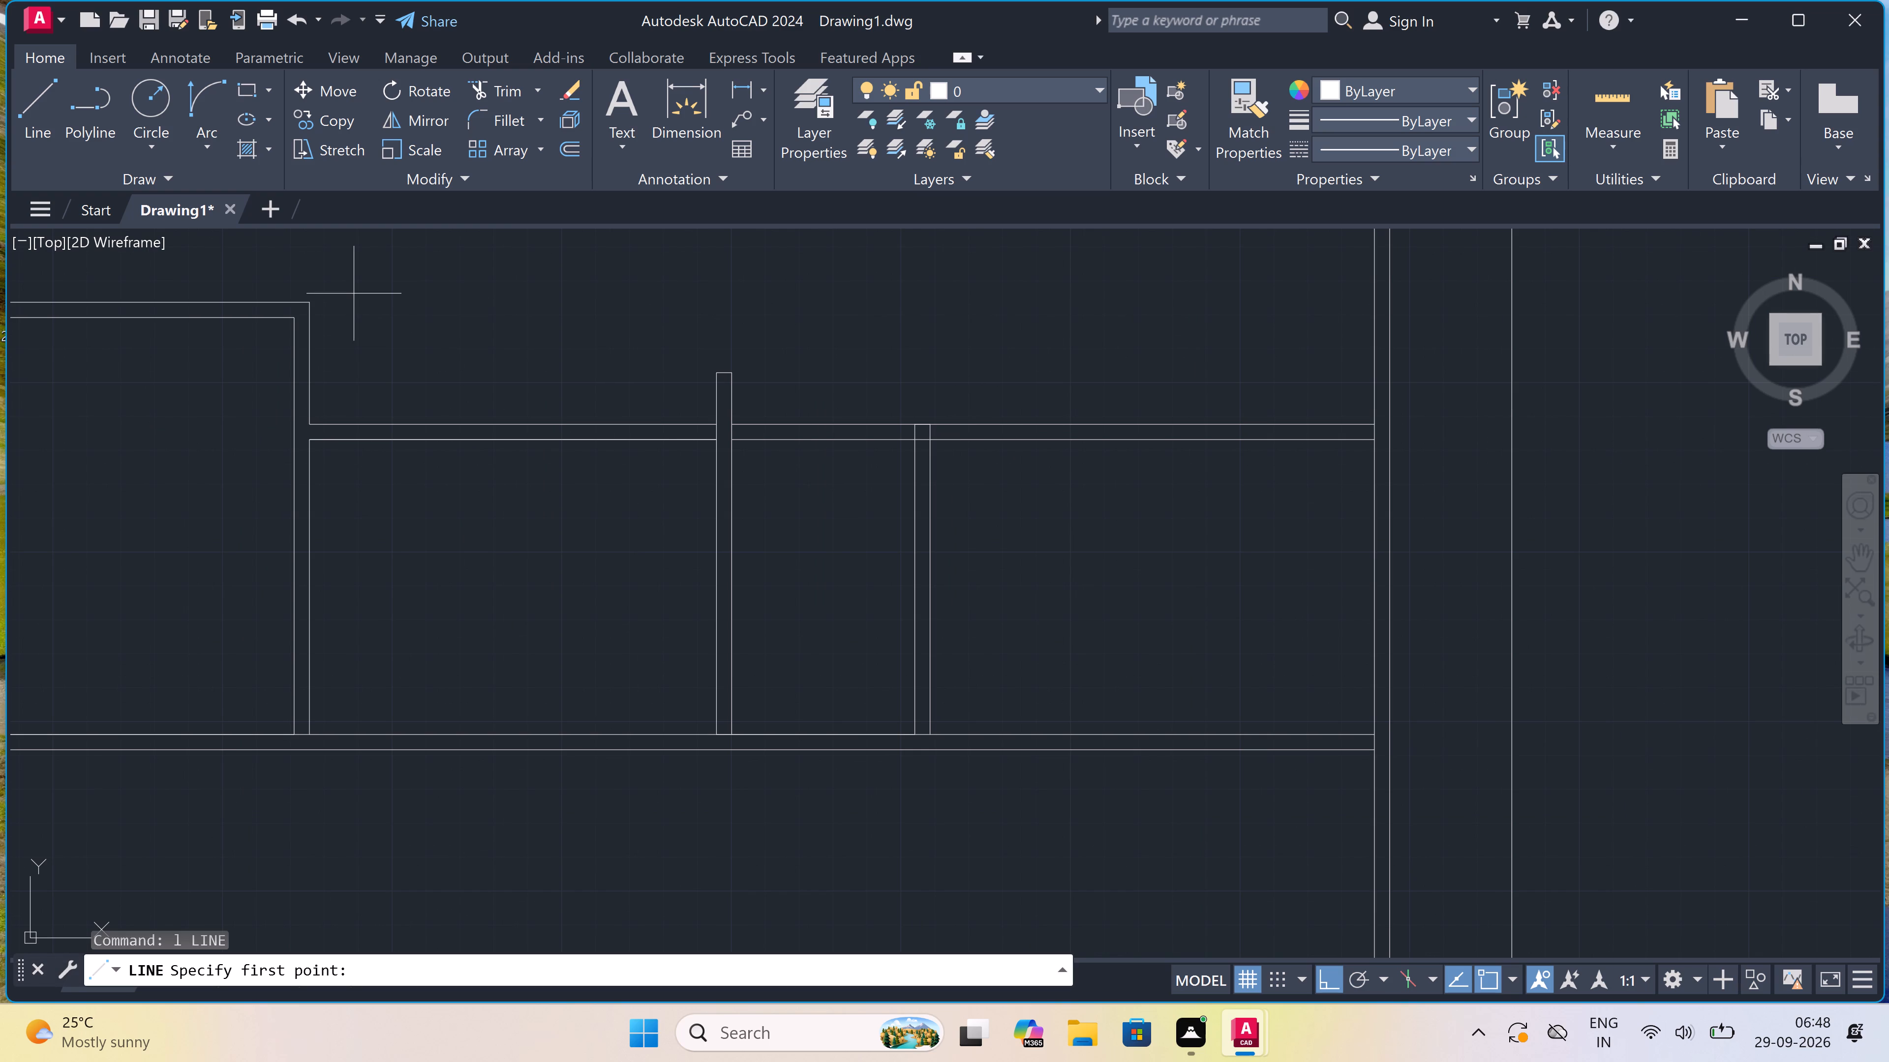
pyautogui.click(306, 307)
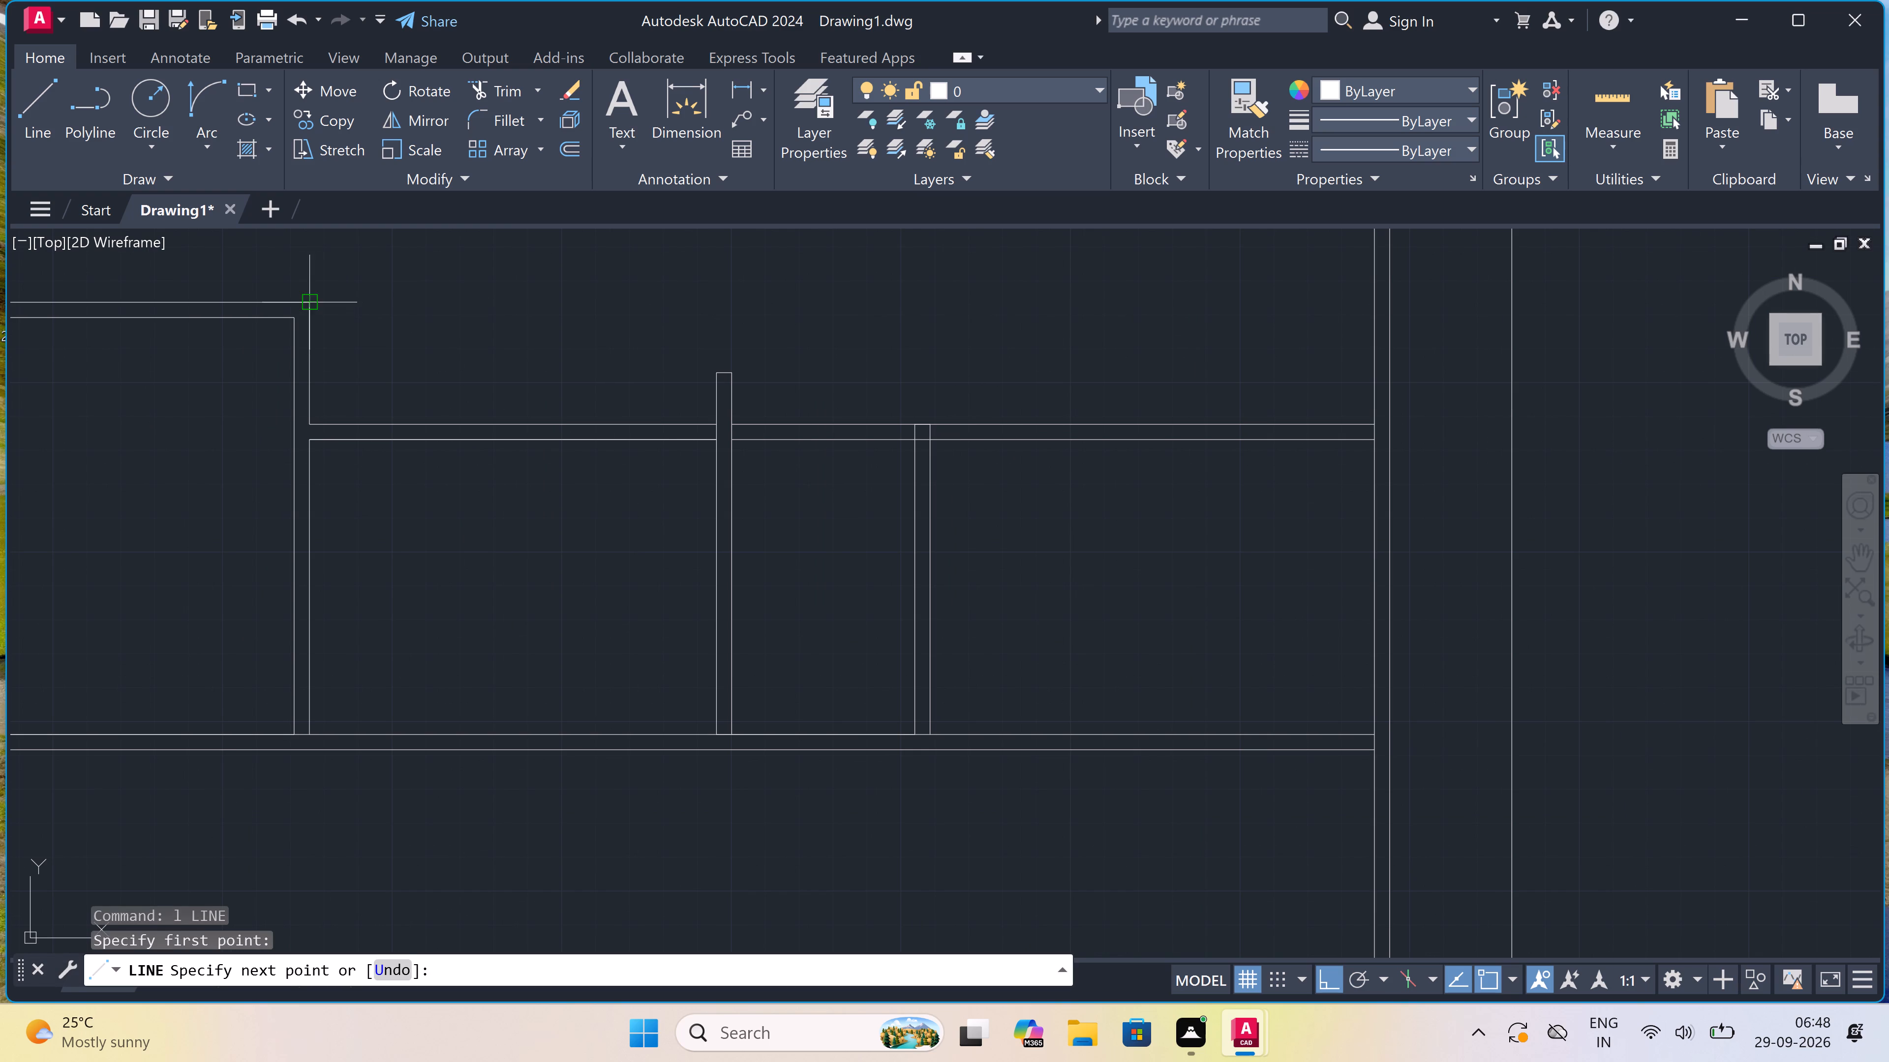
pyautogui.click(1371, 298)
pyautogui.write('4.5"')
pyautogui.press('space')
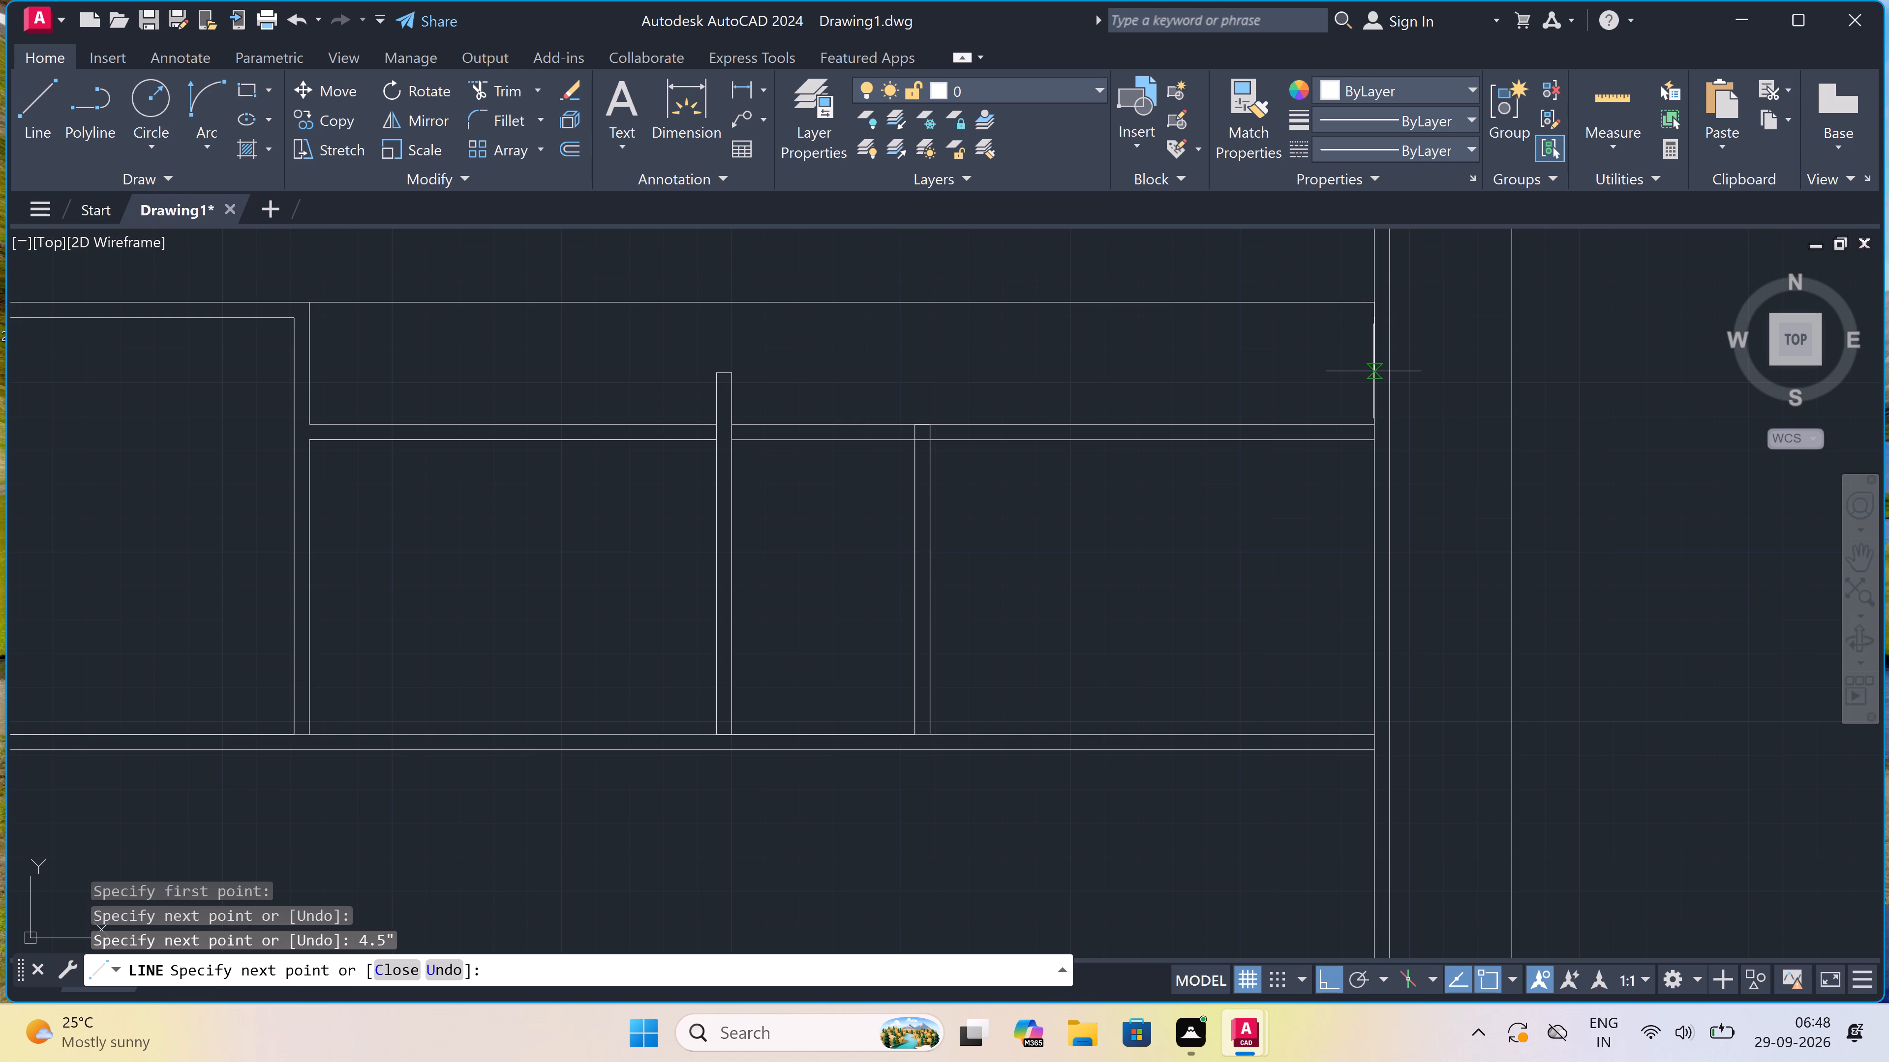
# Continue the line west until it aligns with the second partition's east face, and south to the horizontal wall's upper line.
pyautogui.scroll(3, 920, 322)
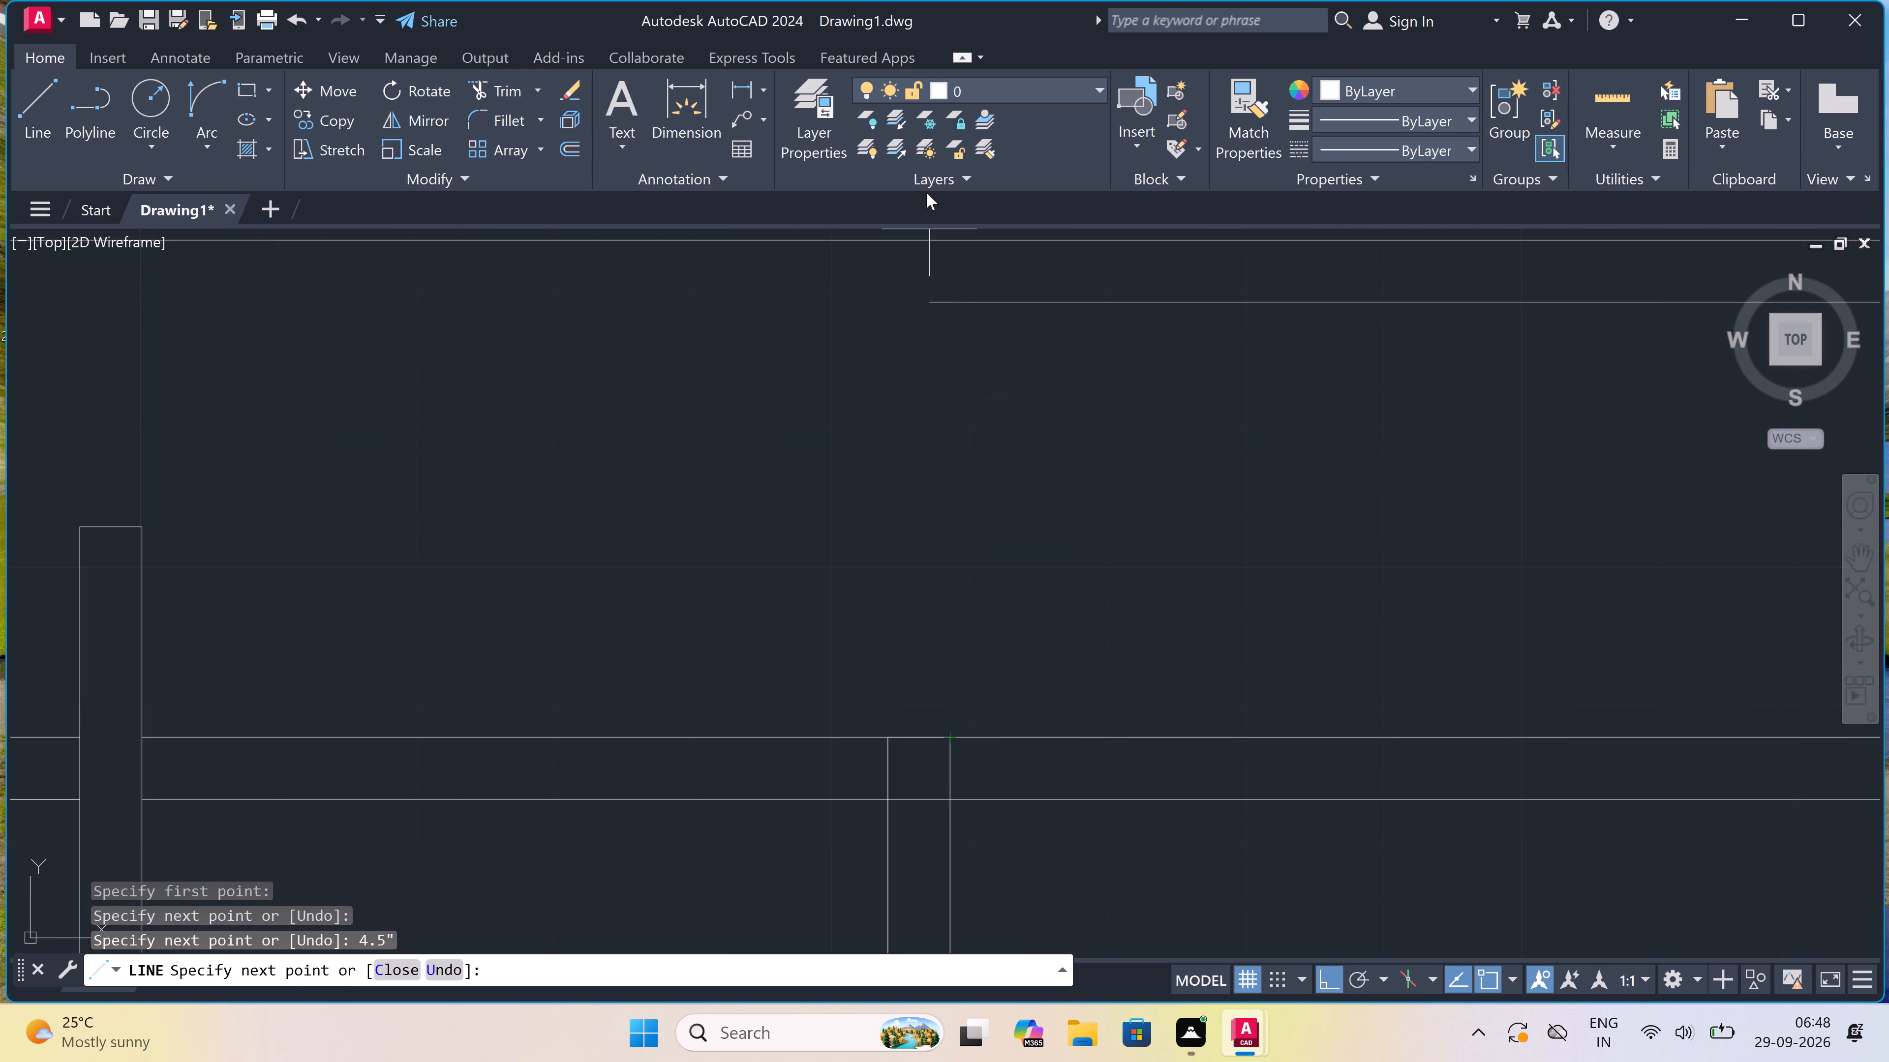
pyautogui.click(949, 300)
pyautogui.scroll(-2, 948, 294)
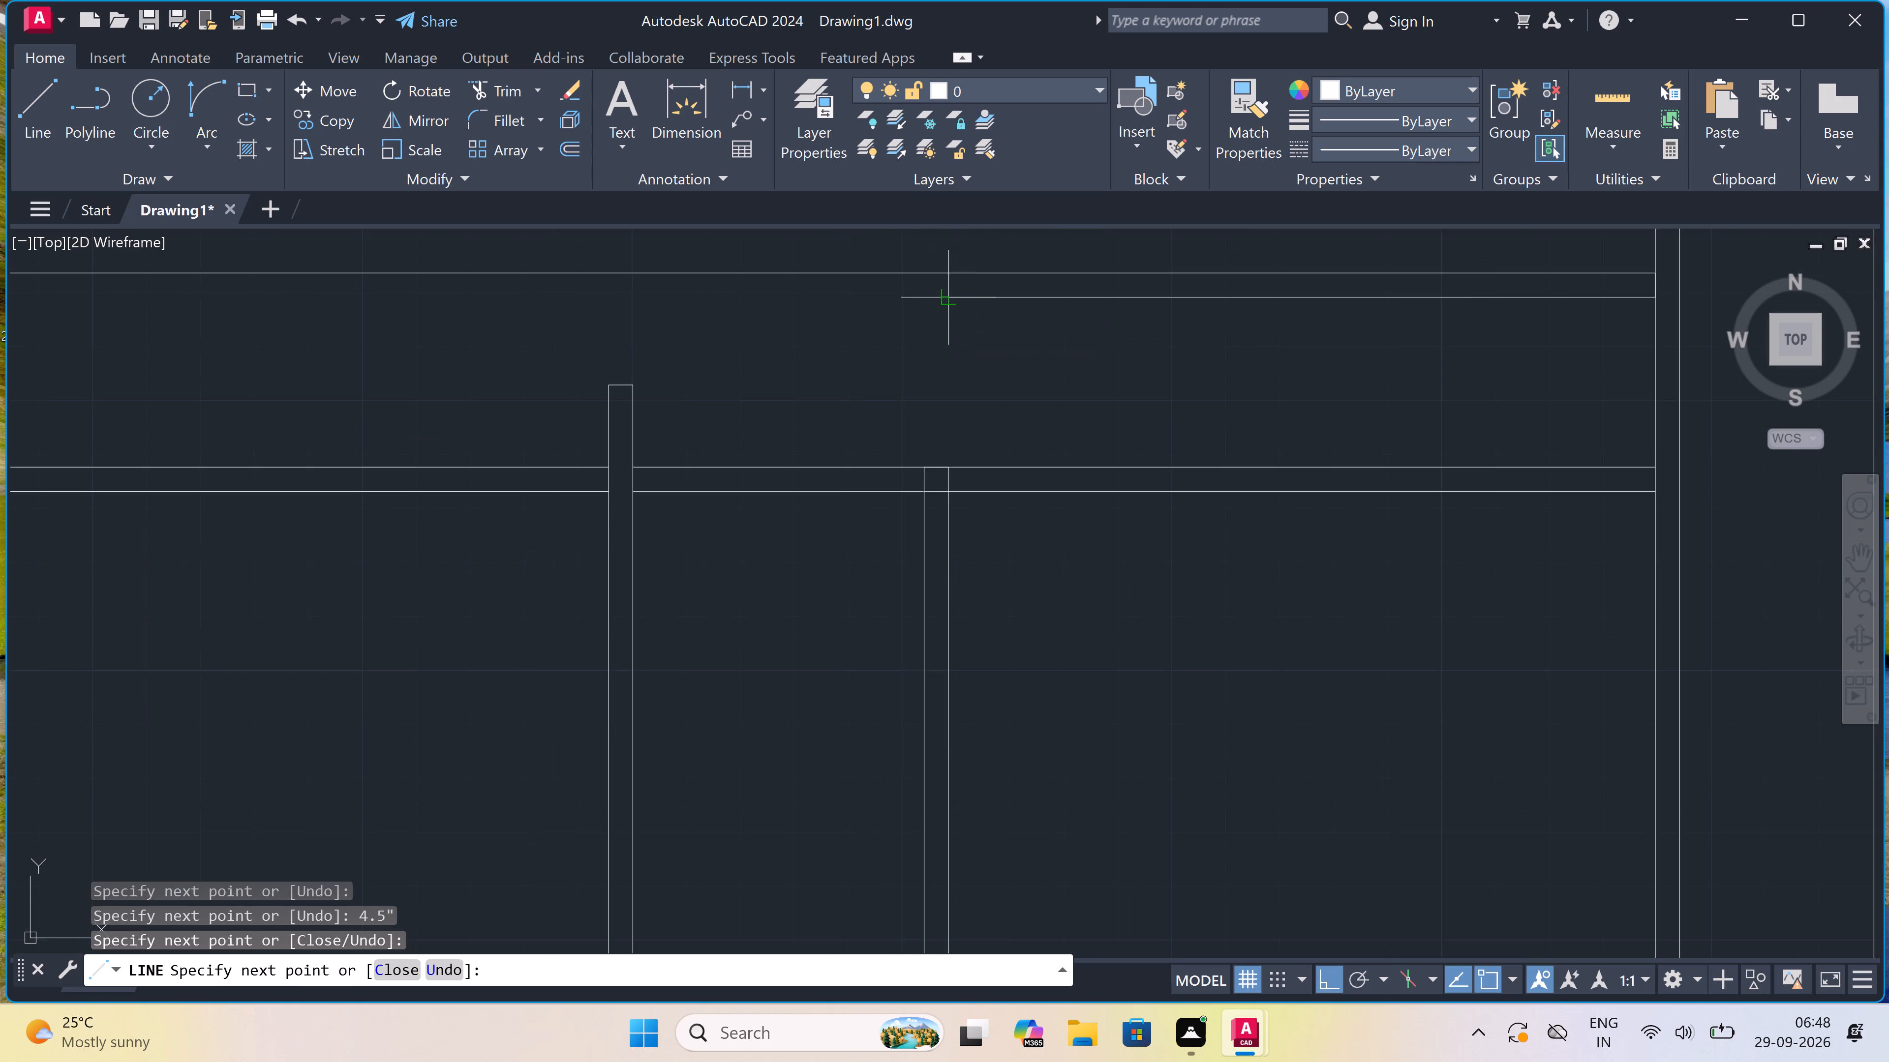
pyautogui.scroll(2, 944, 286)
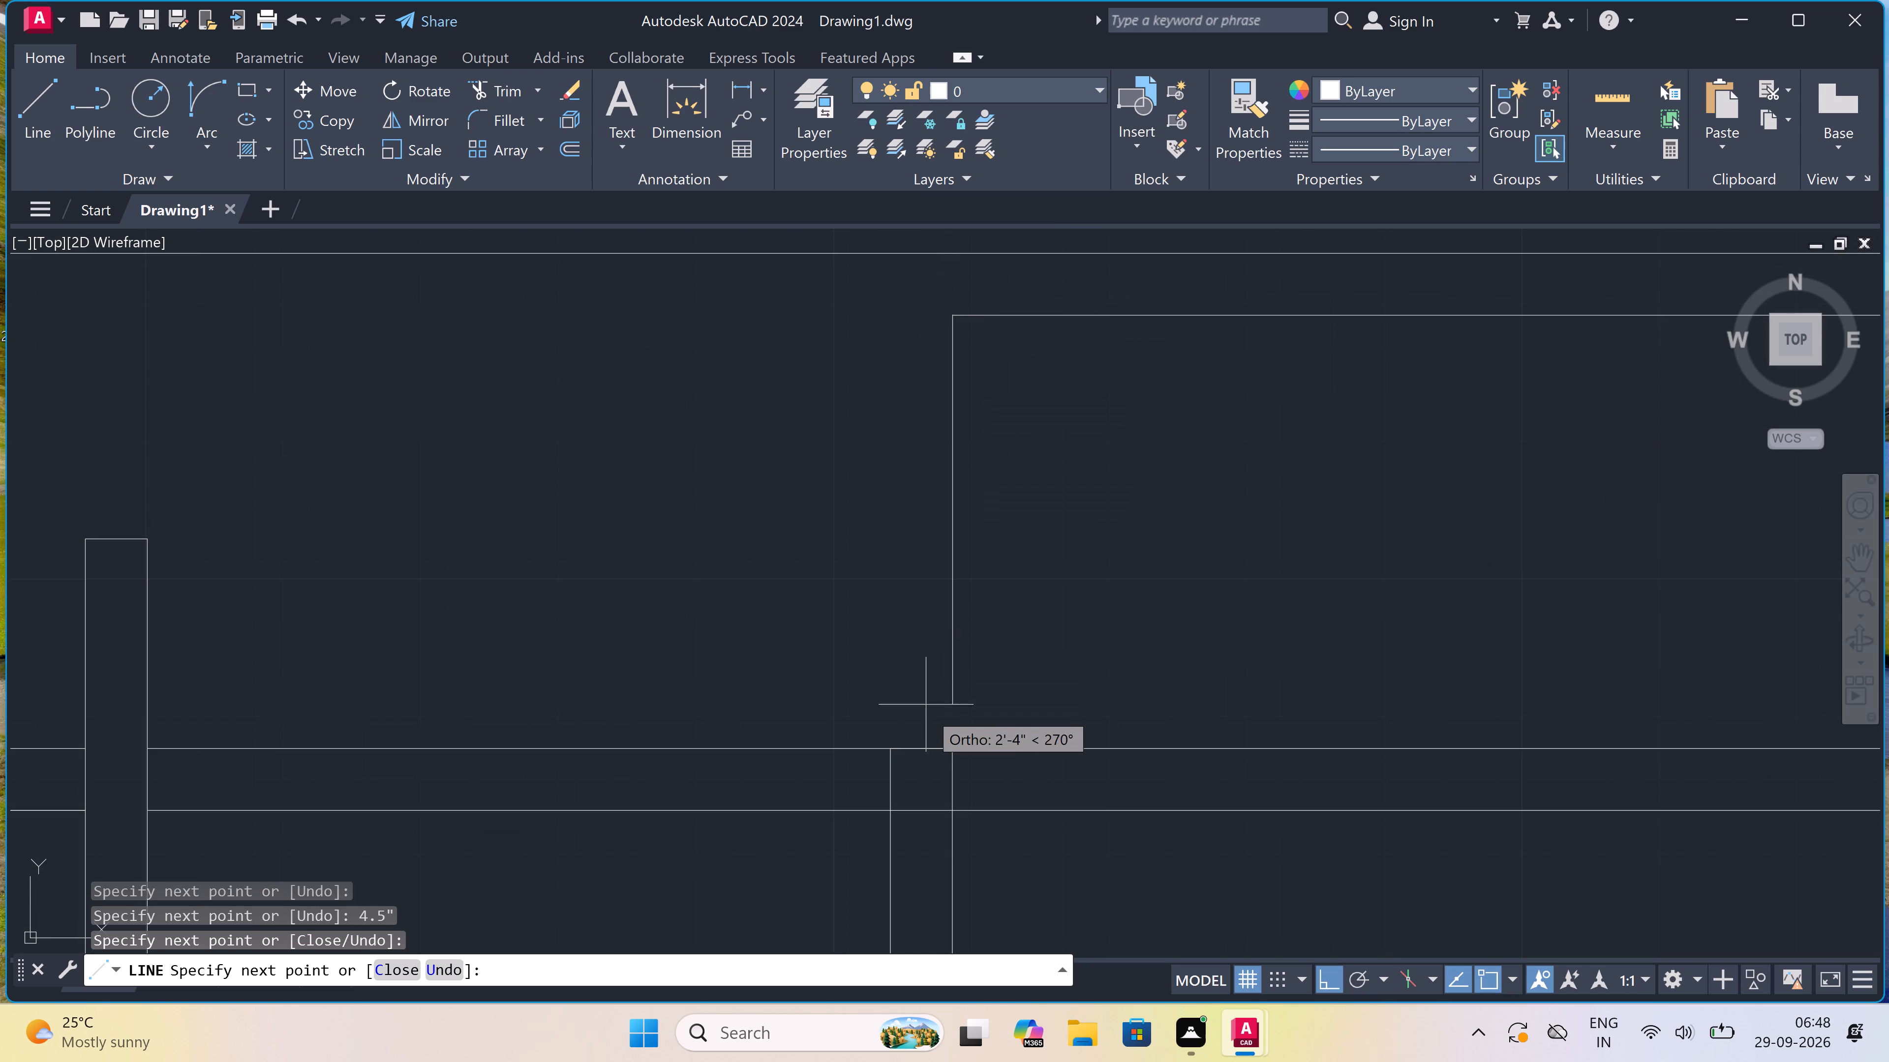
pyautogui.click(948, 743)
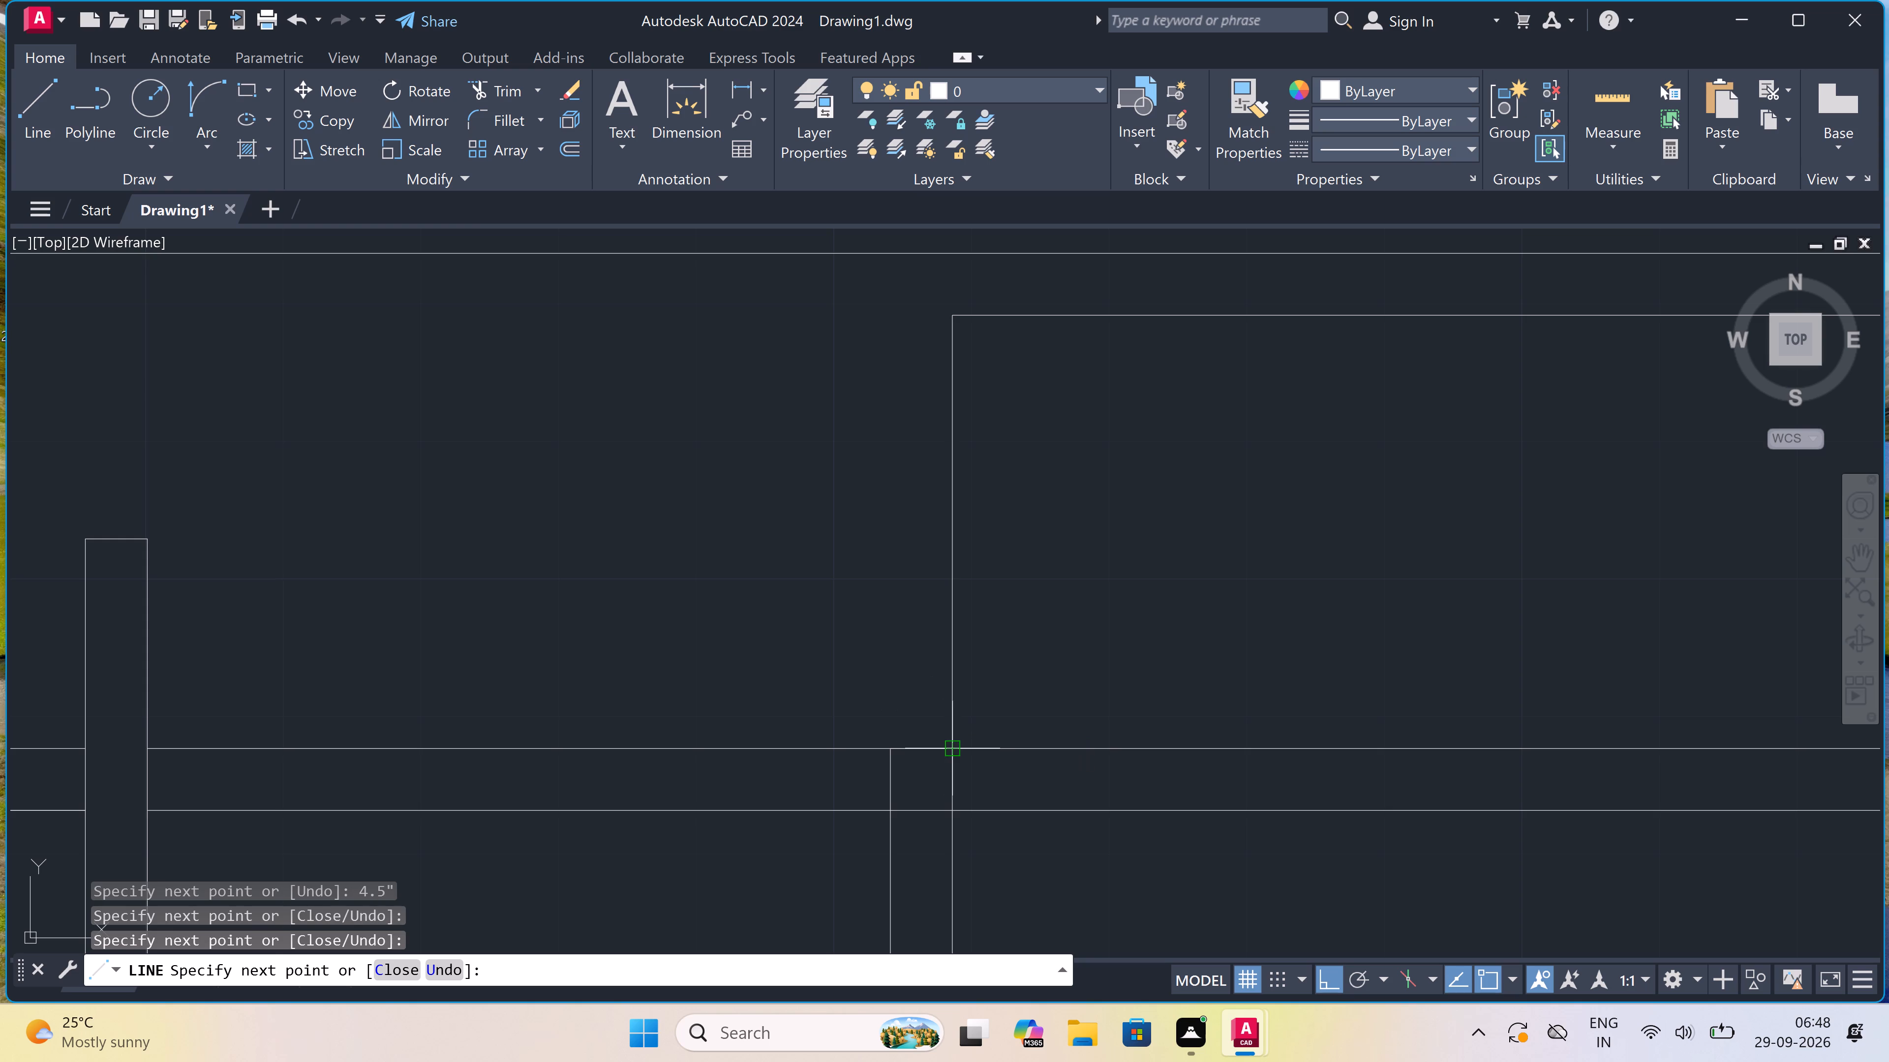
pyautogui.press('Escape')
# Draw a line from the top of the second partition's west face north to the new upper wall line.
pyautogui.press('space')
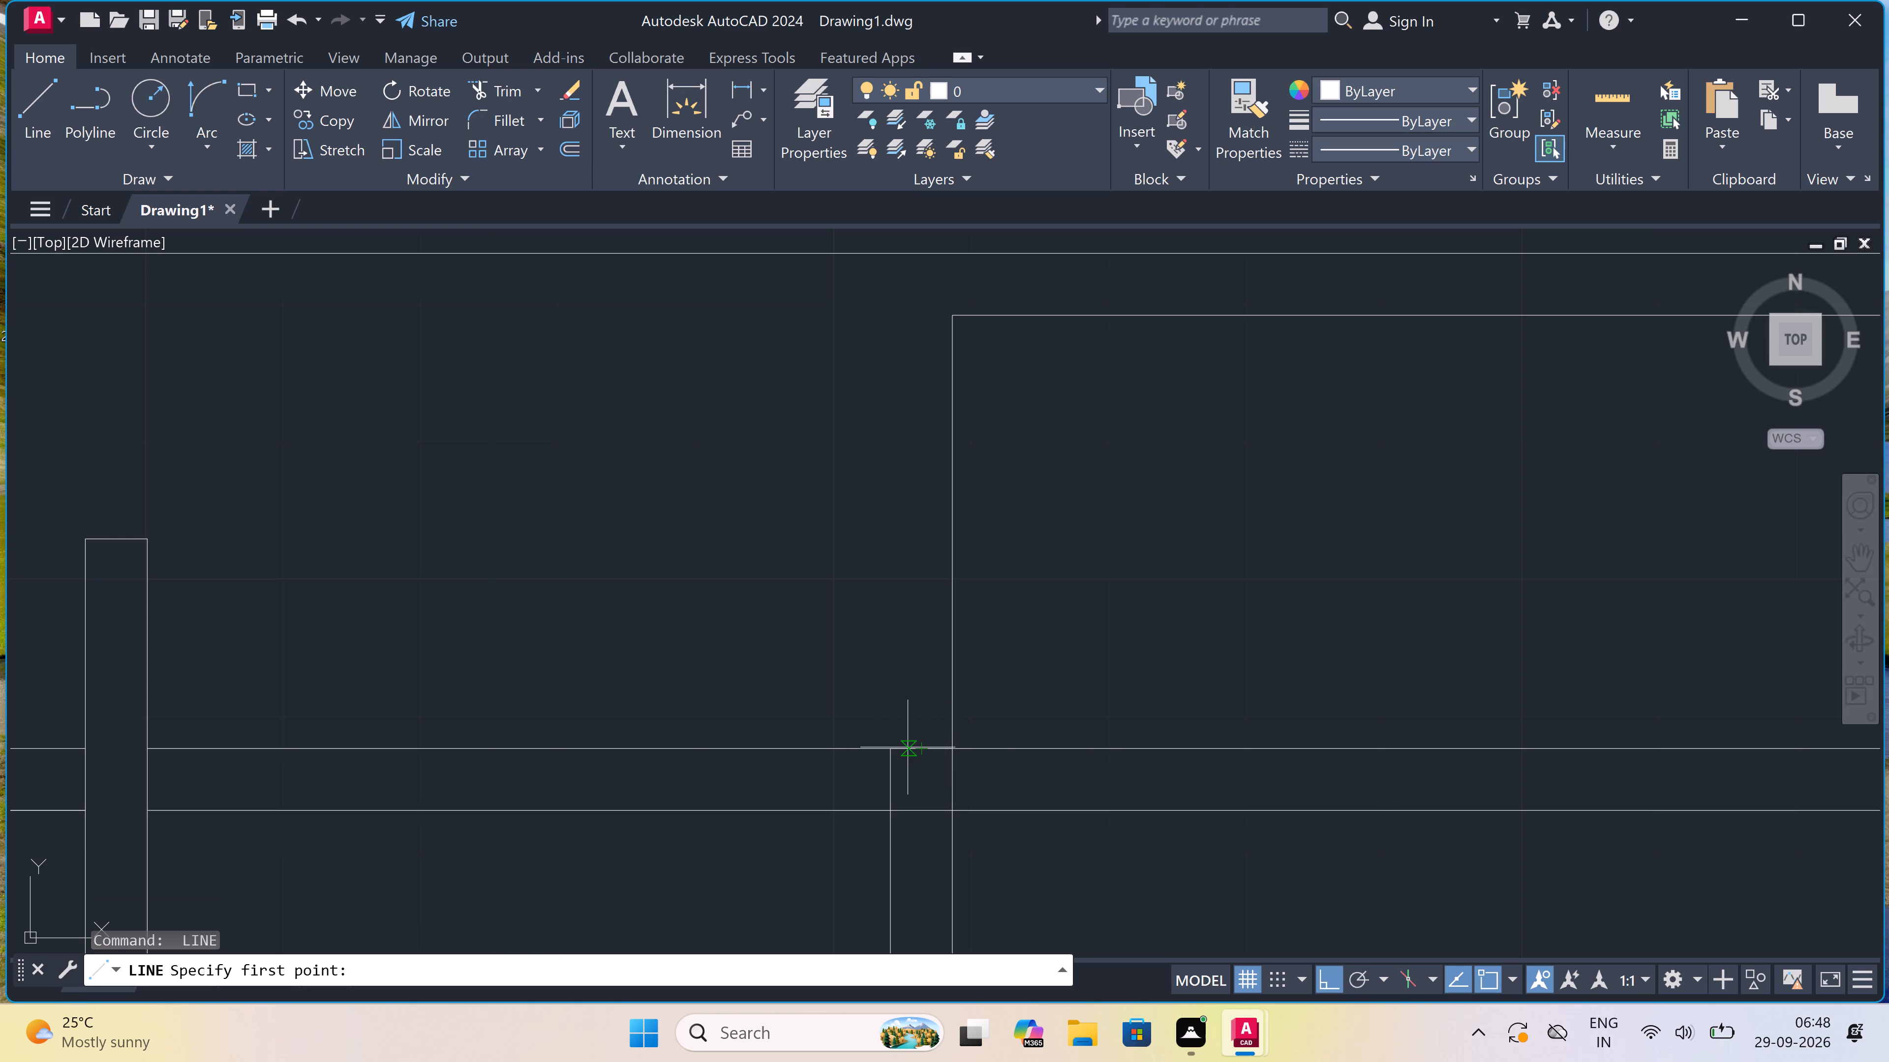
pyautogui.click(887, 743)
pyautogui.scroll(-2, 887, 740)
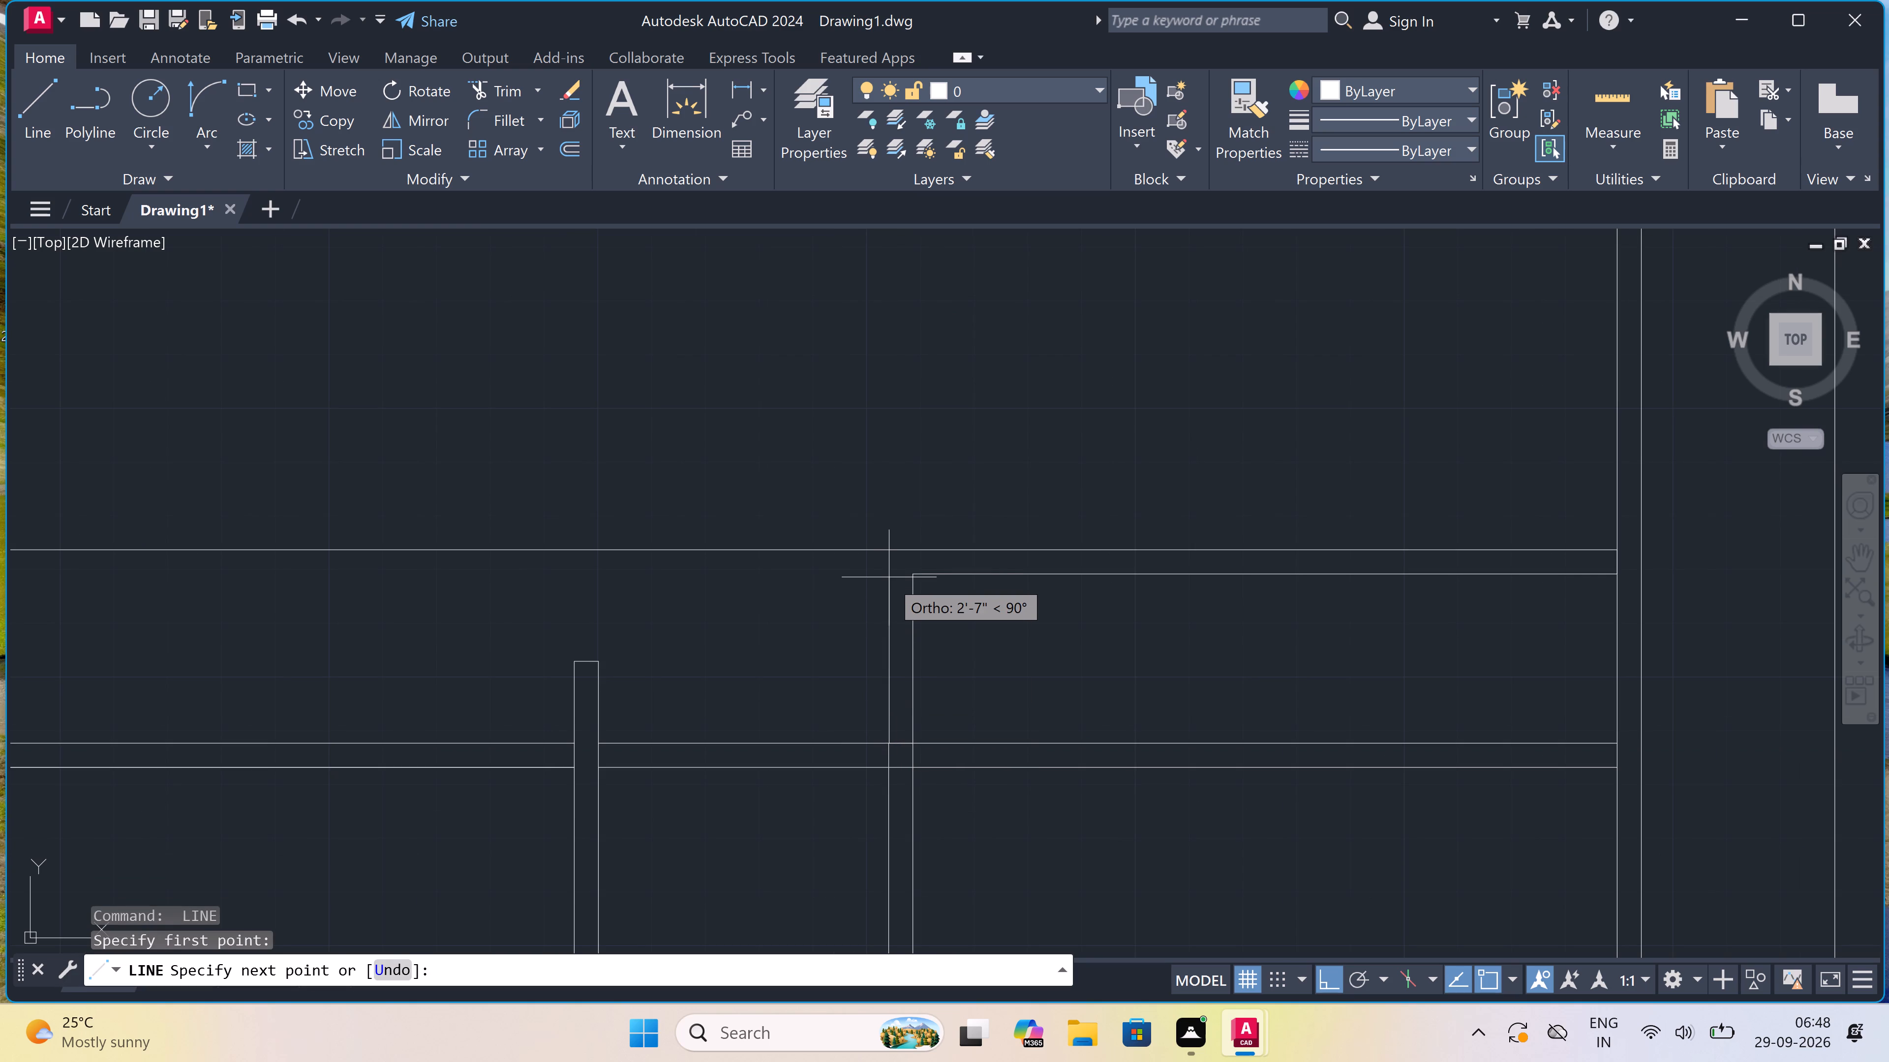
pyautogui.click(883, 552)
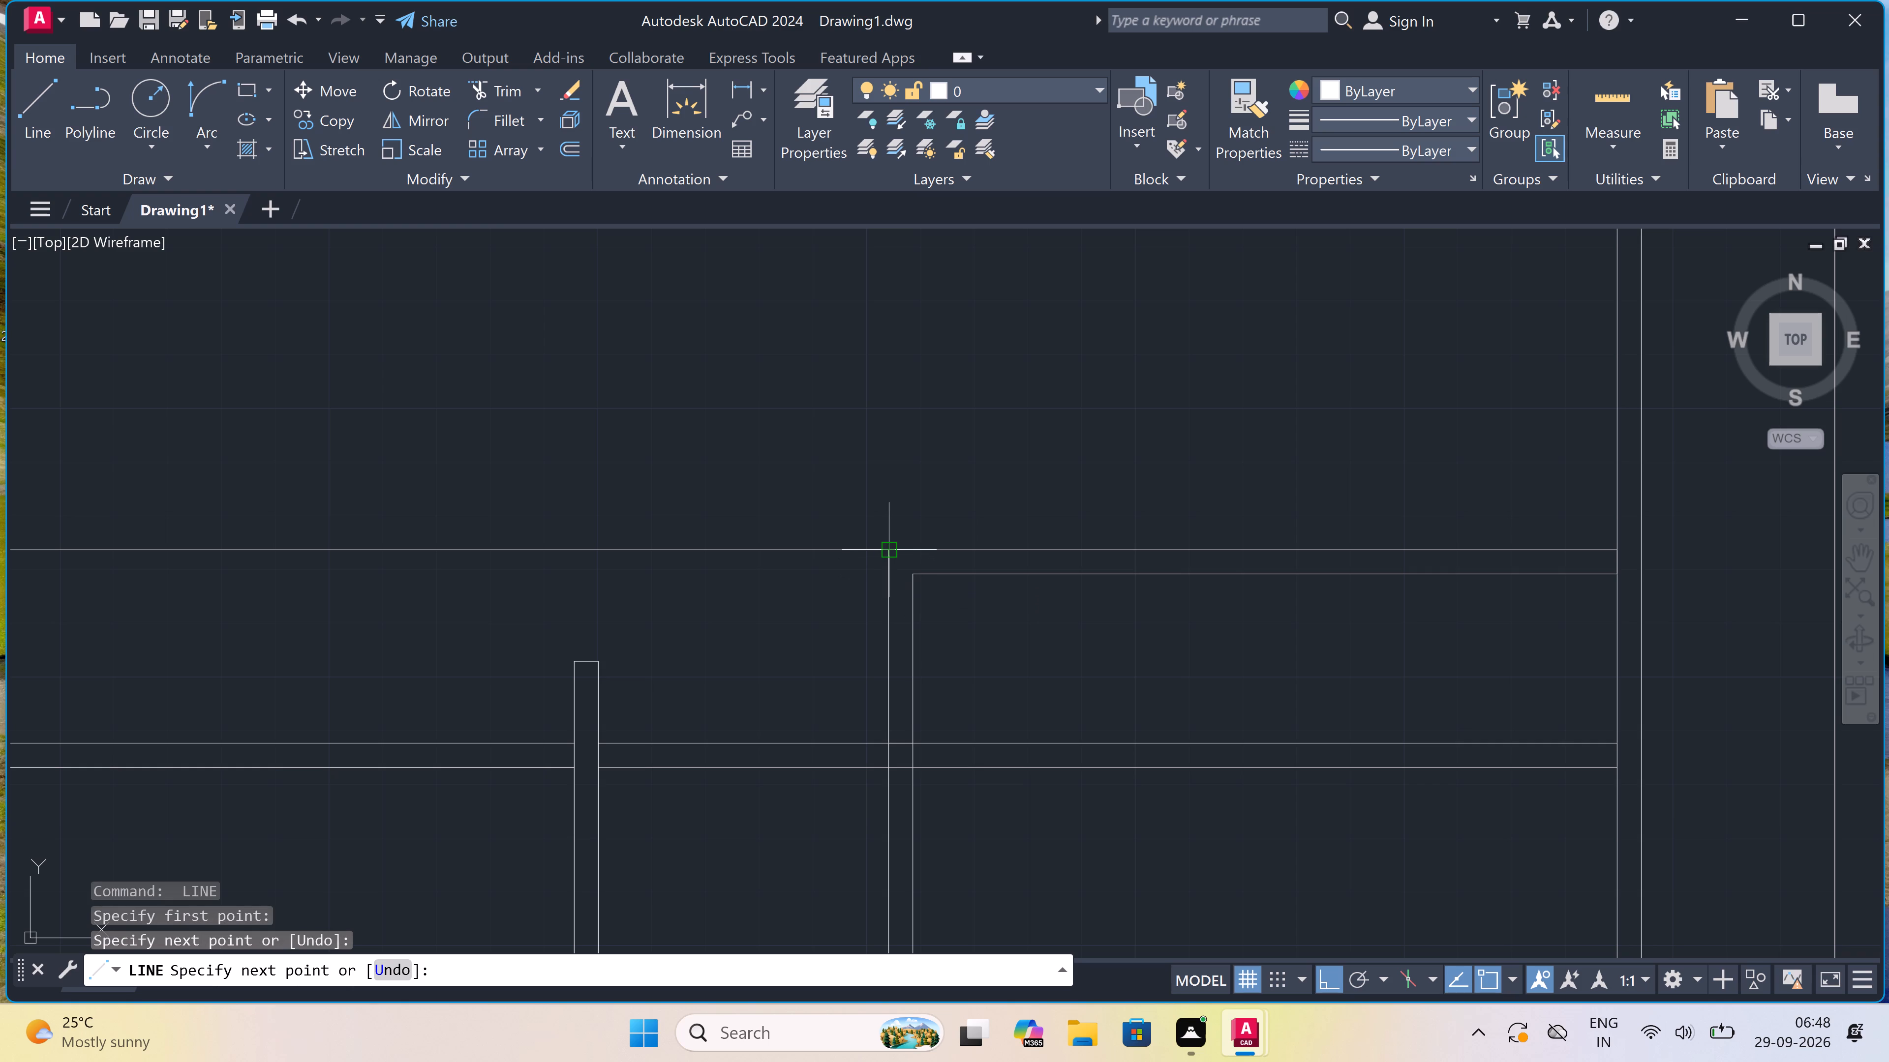
pyautogui.press('Escape')
# Trim the upper wall line between the room and the second partition, and both horizontal wall lines east of that partition.
pyautogui.write('tr')
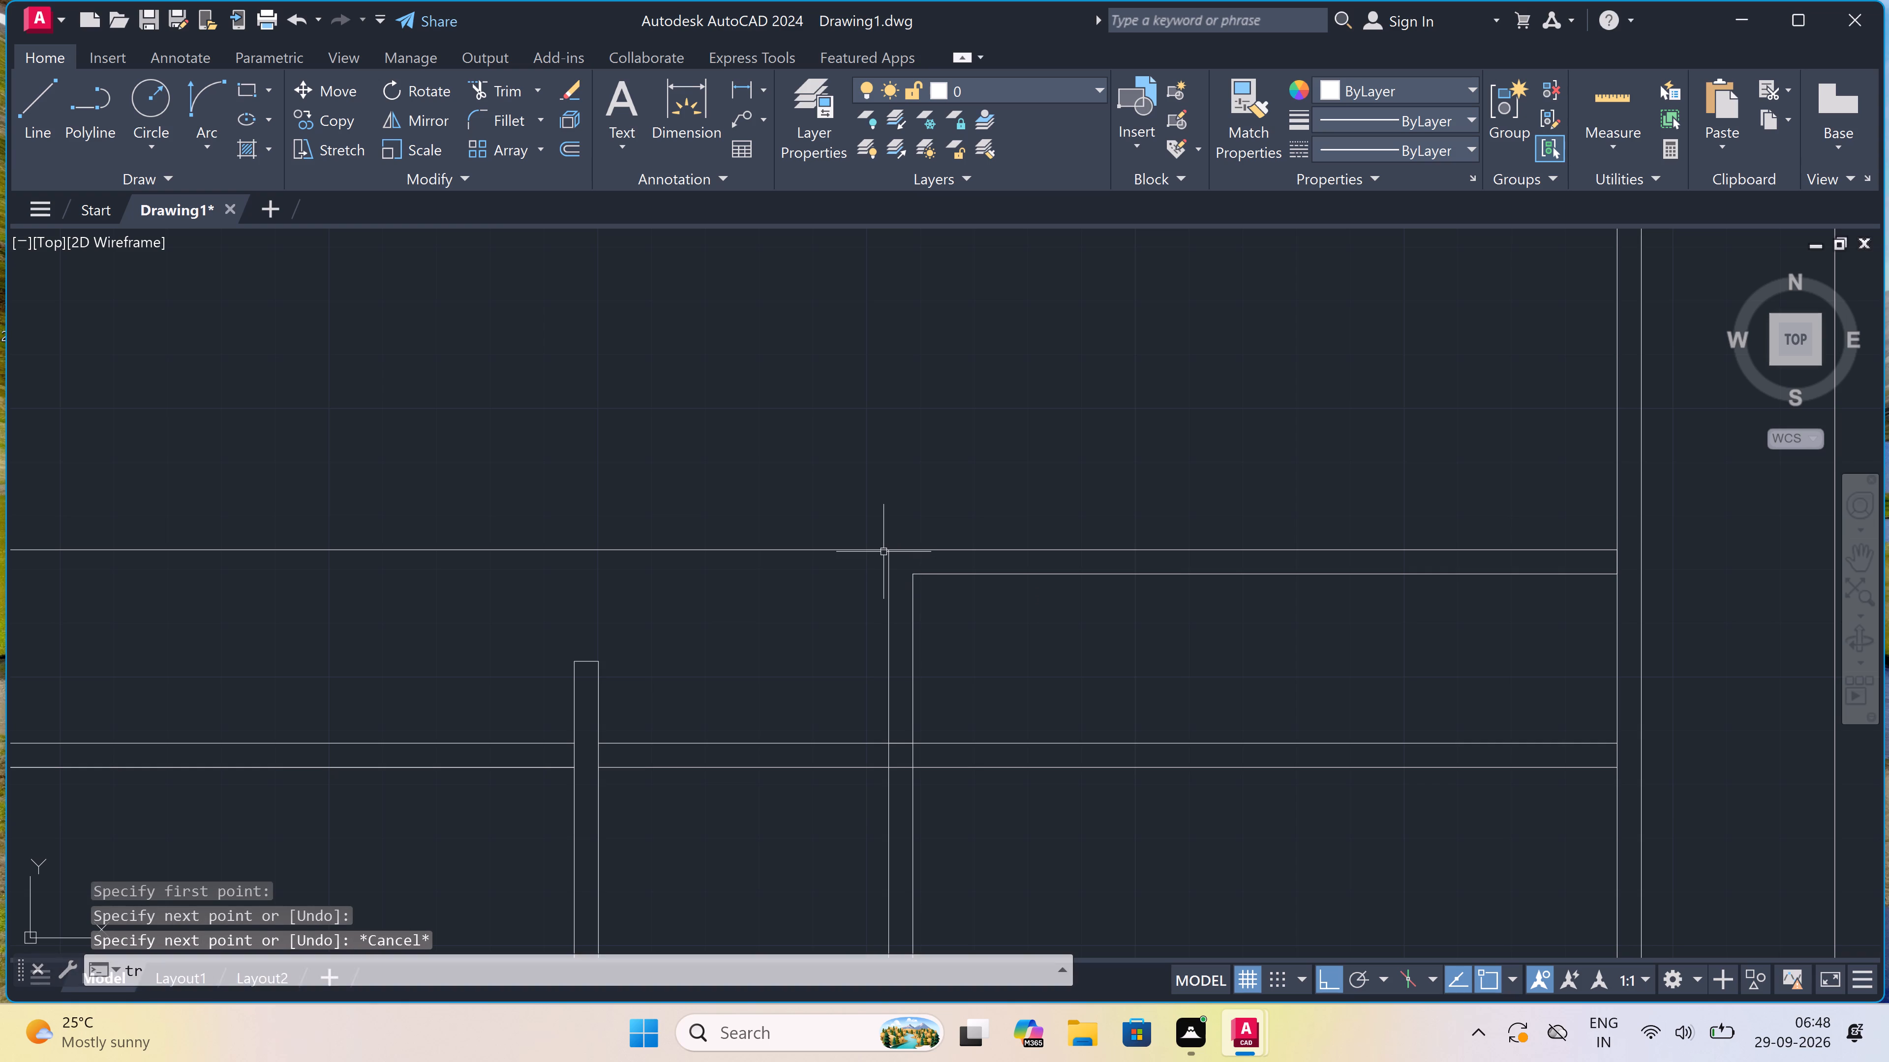
pyautogui.press('space')
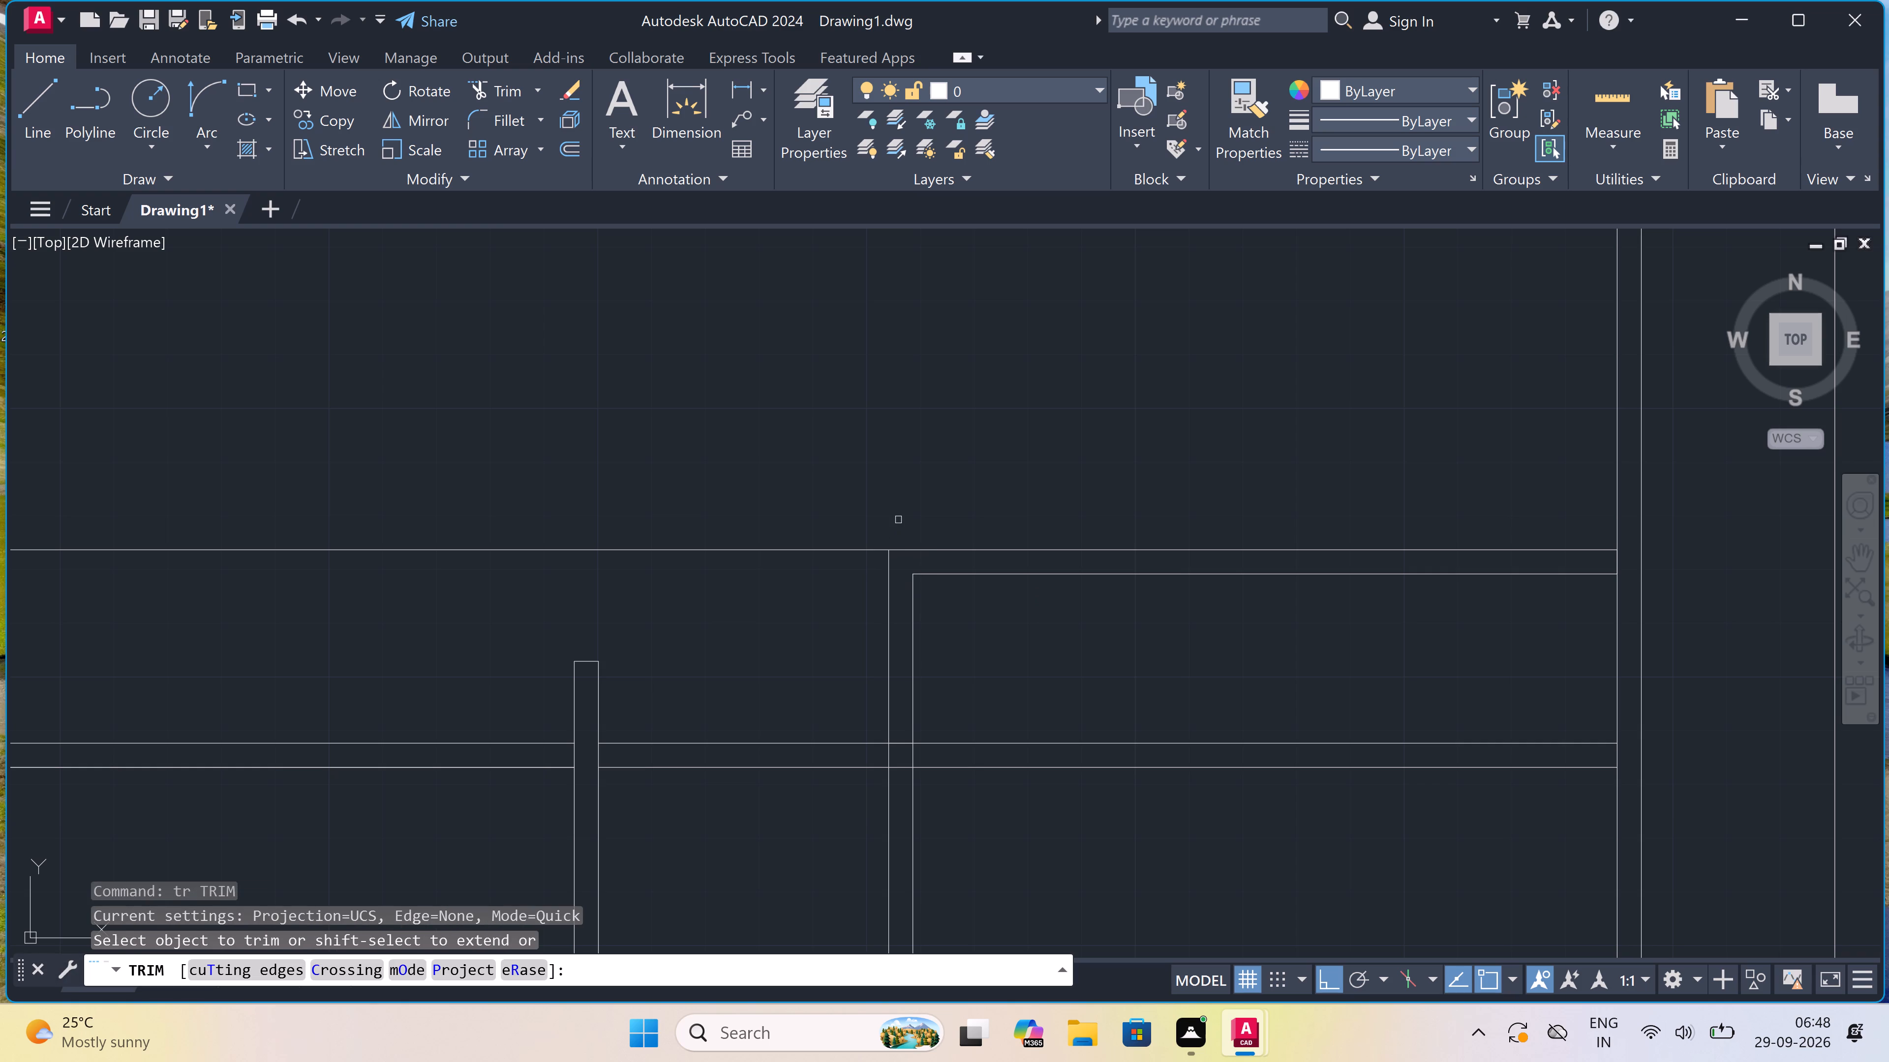
pyautogui.scroll(-4, 898, 520)
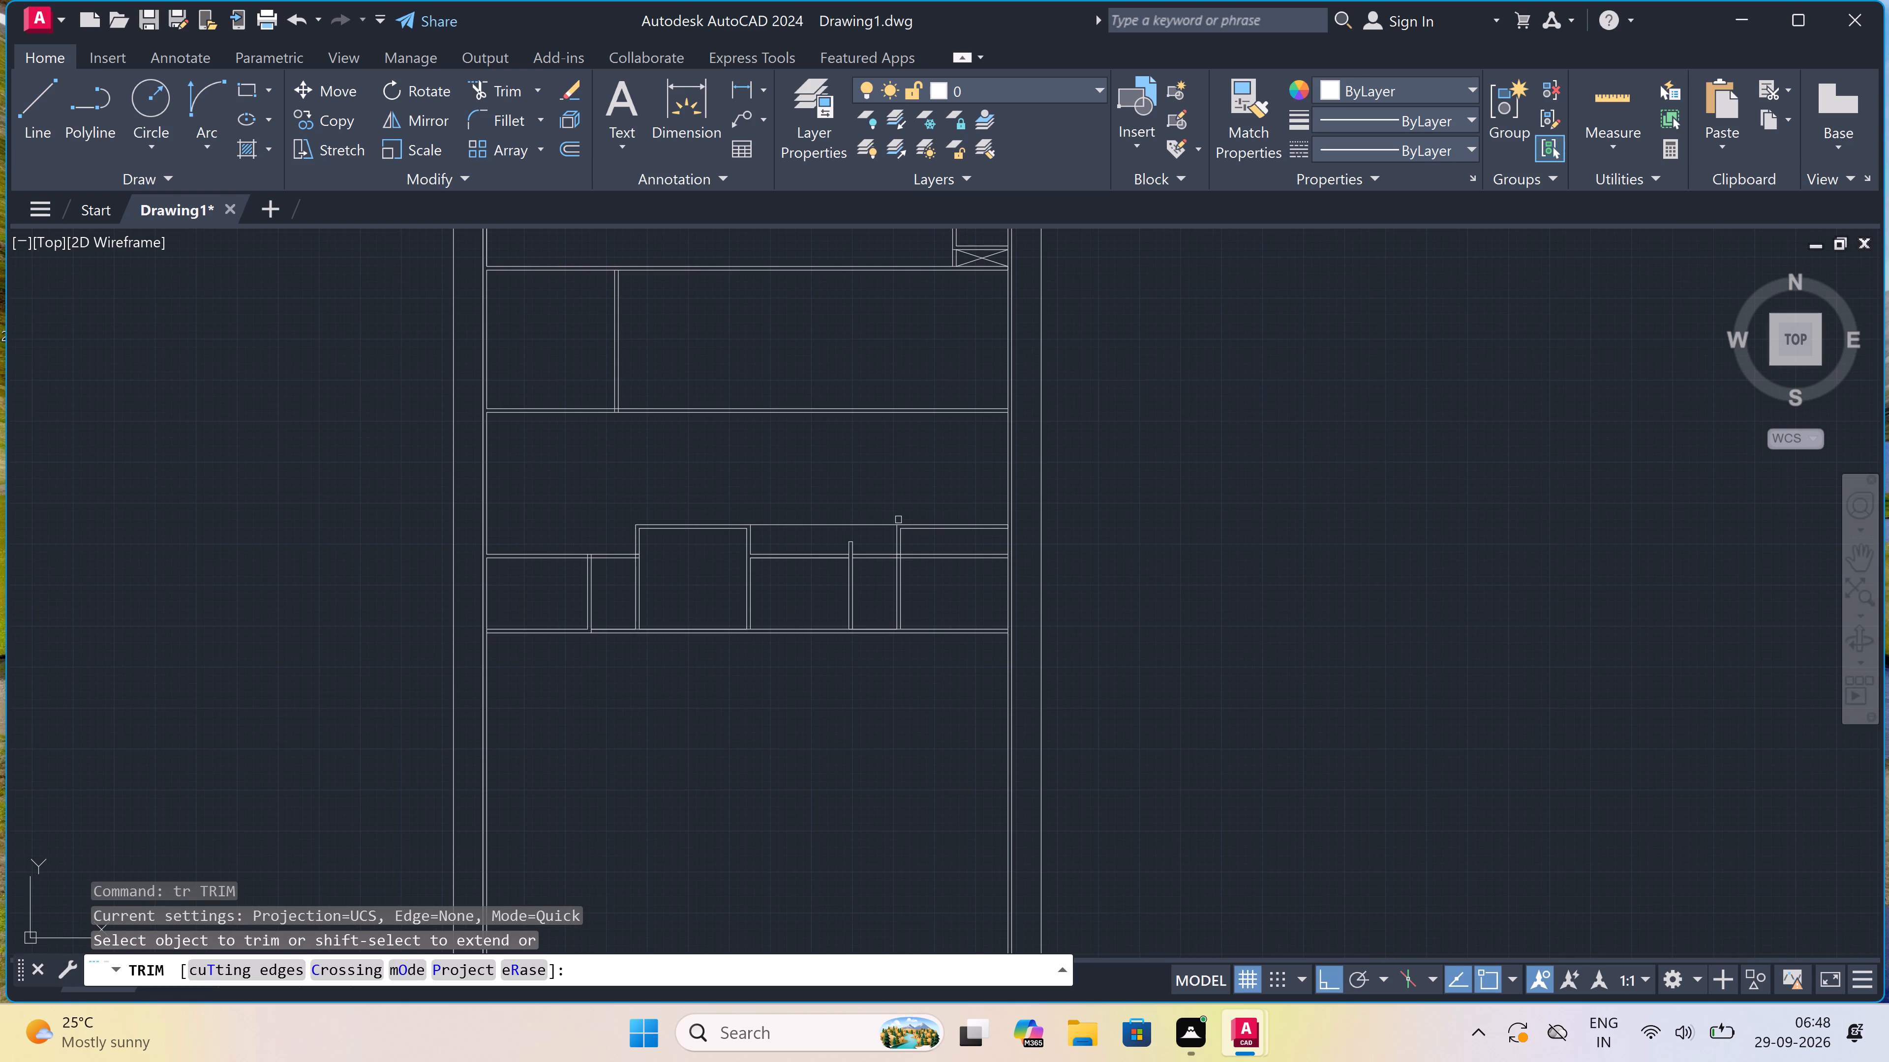
pyautogui.click(864, 524)
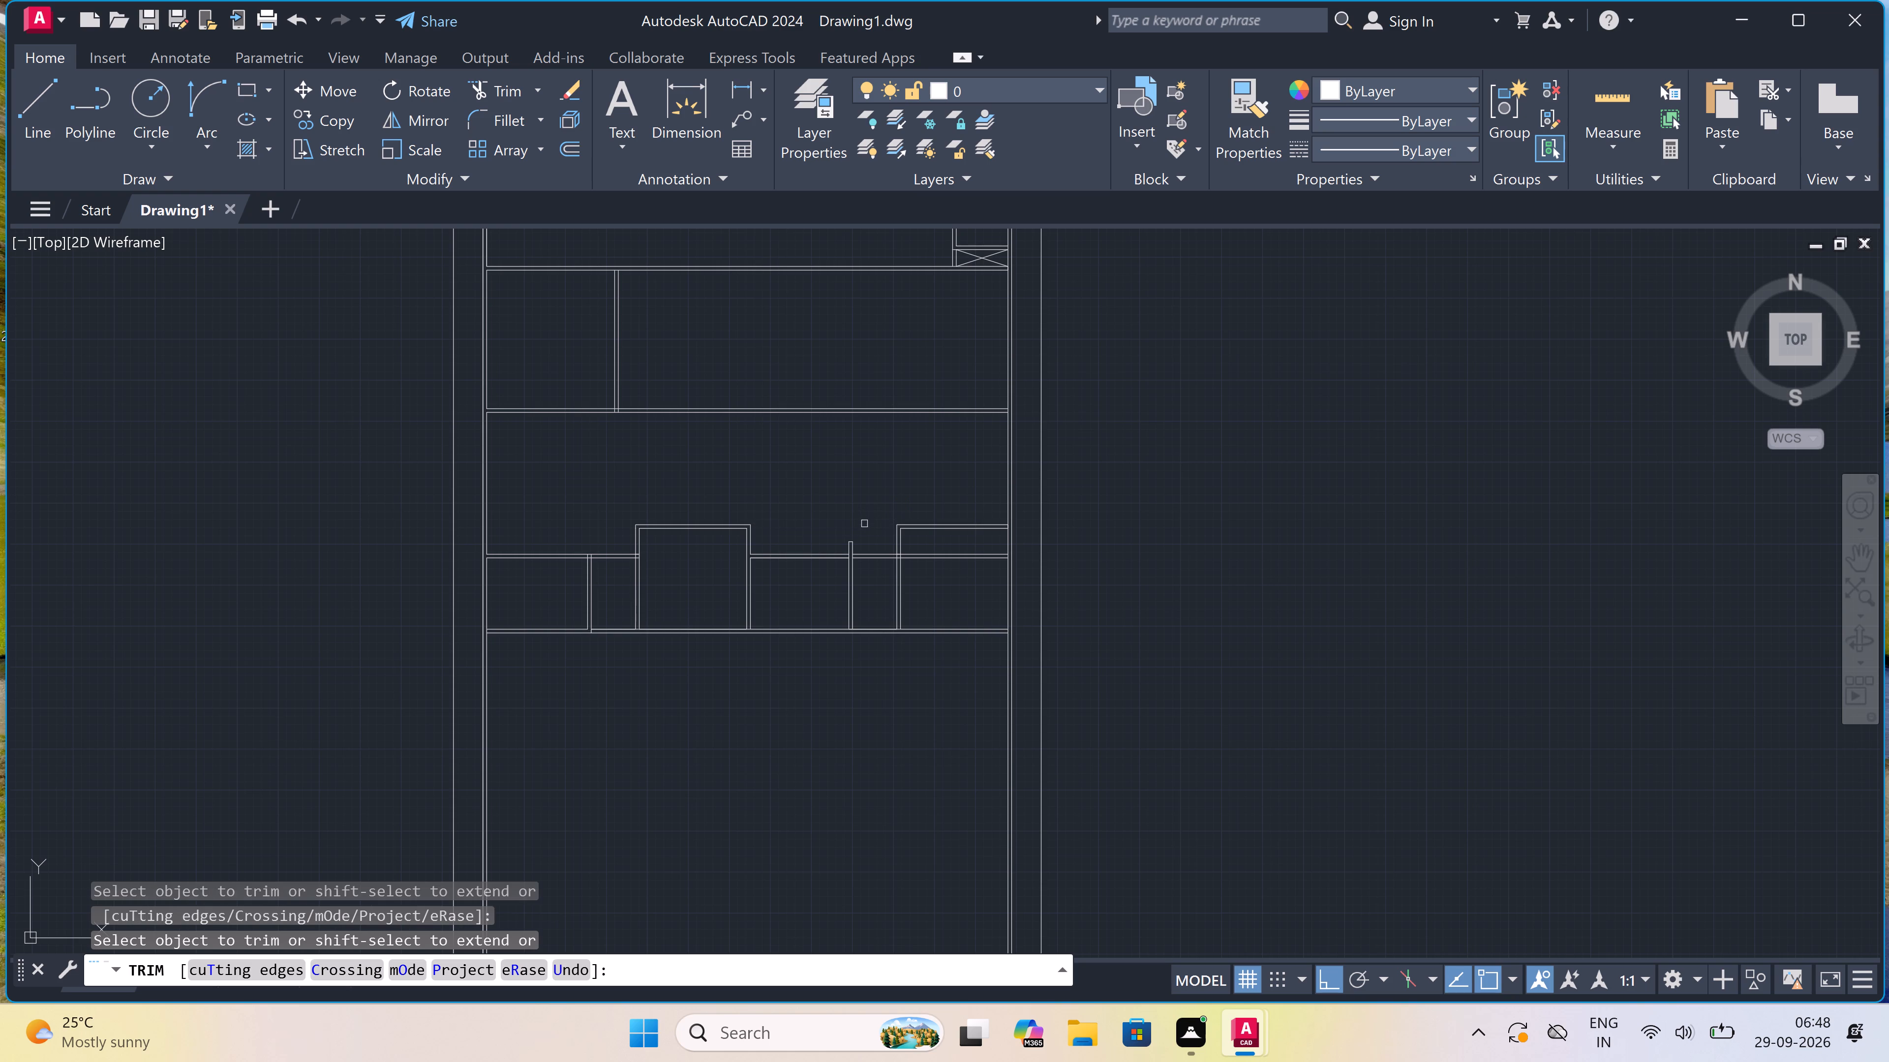
pyautogui.click(914, 555)
pyautogui.click(916, 553)
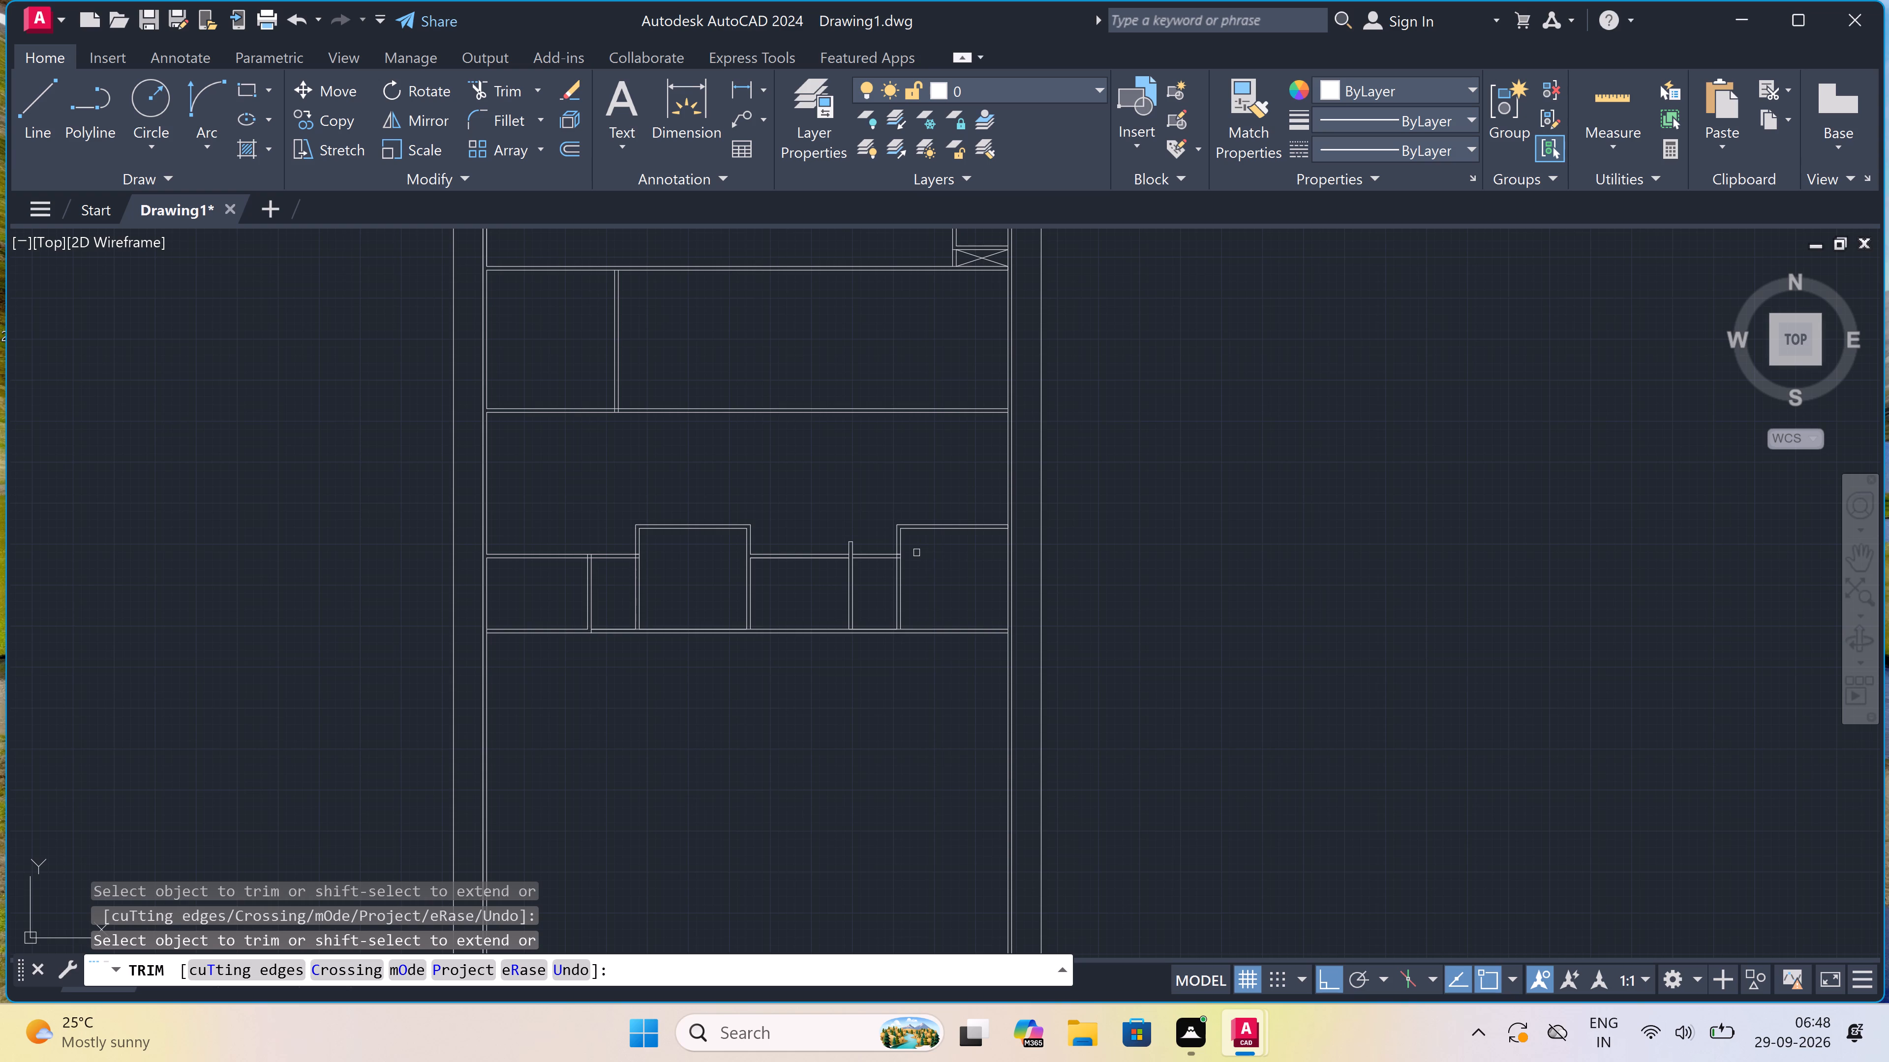
# Trim the horizontal wall stubs inside the second partition, and the partition's west face between the two horizontal wall lines.
pyautogui.scroll(2, 916, 553)
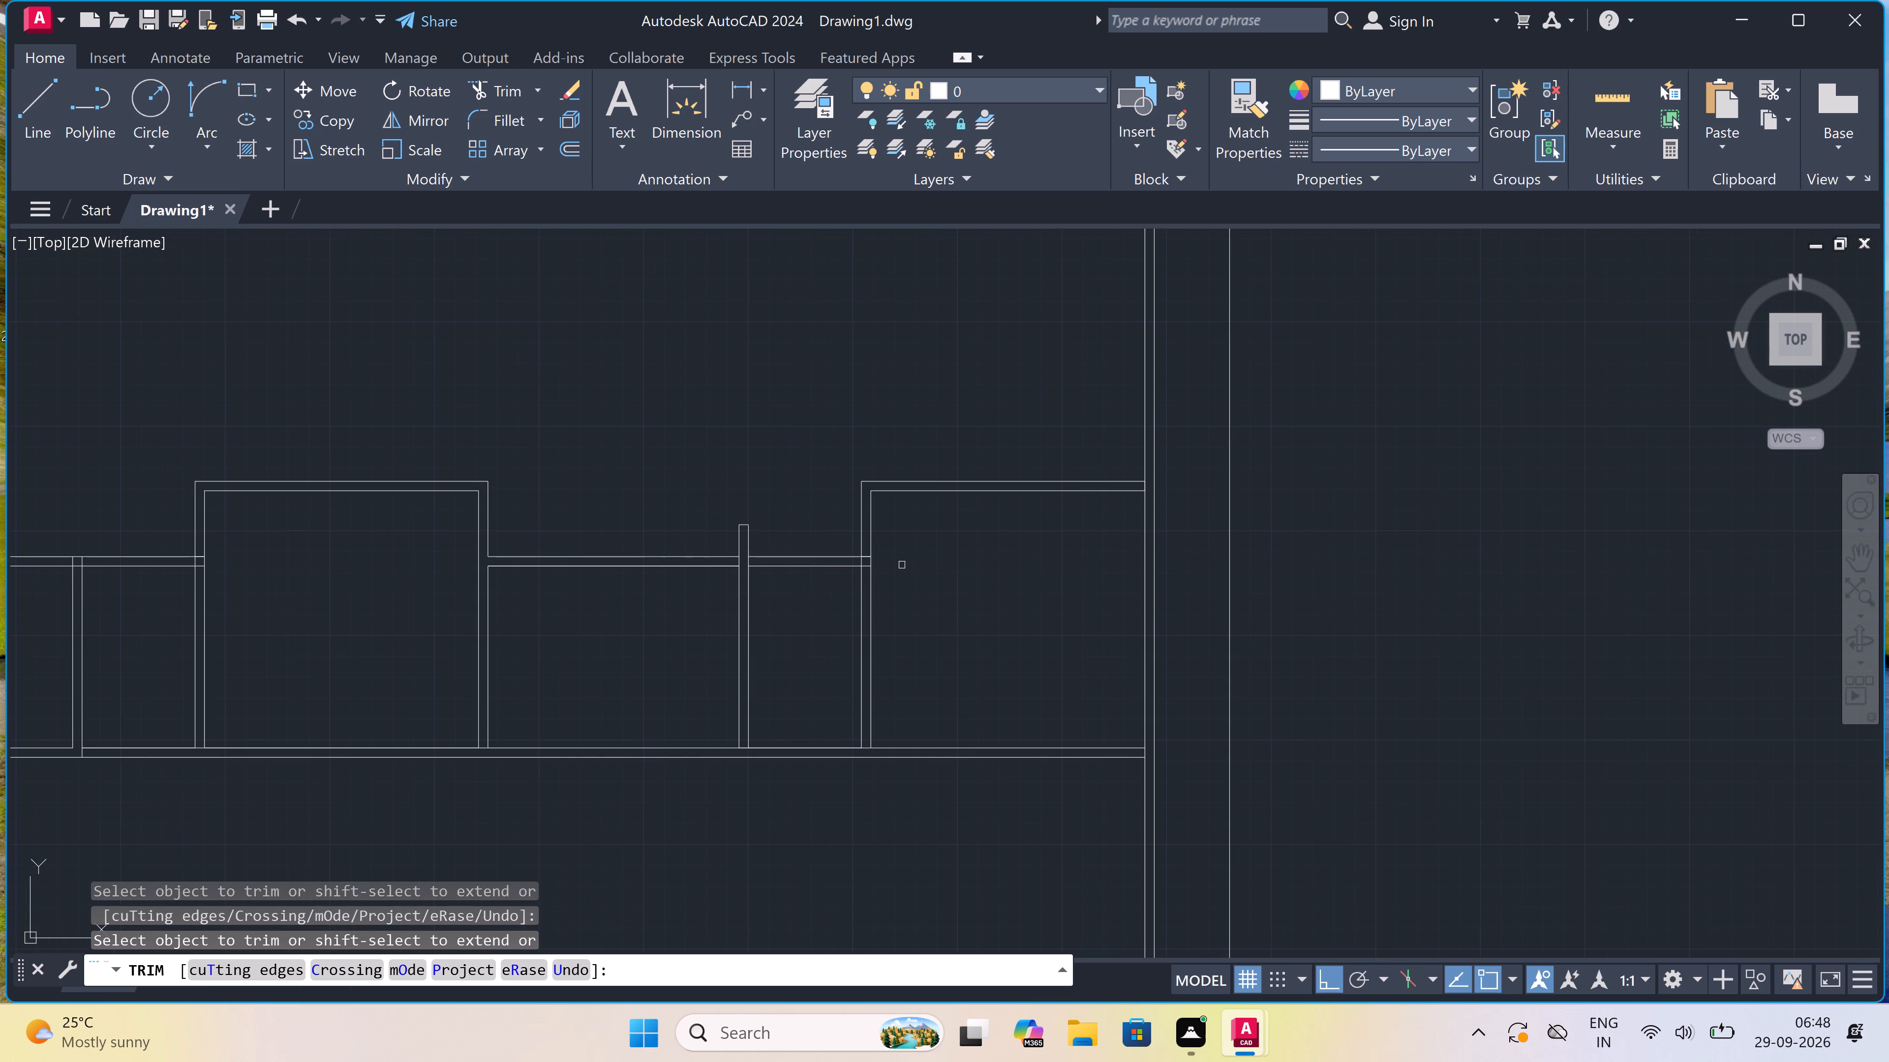
pyautogui.scroll(3, 888, 566)
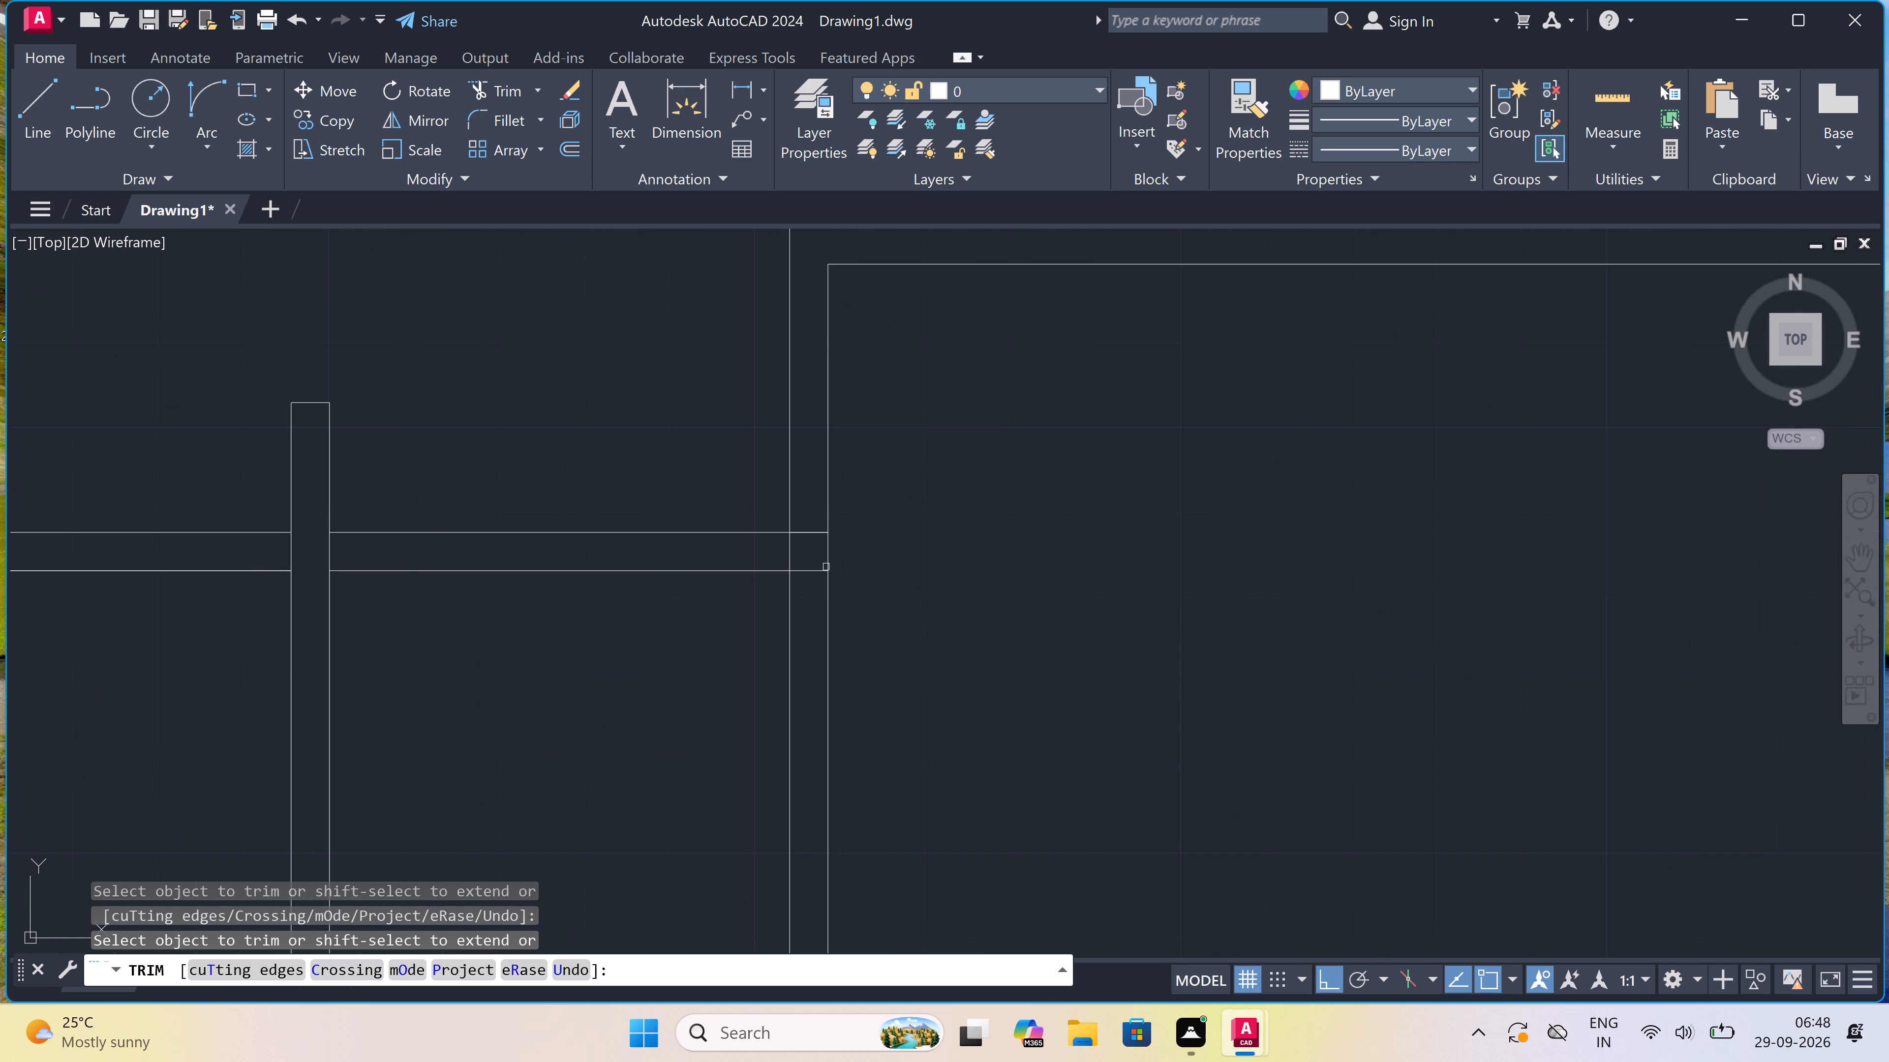
pyautogui.click(805, 501)
pyautogui.click(800, 585)
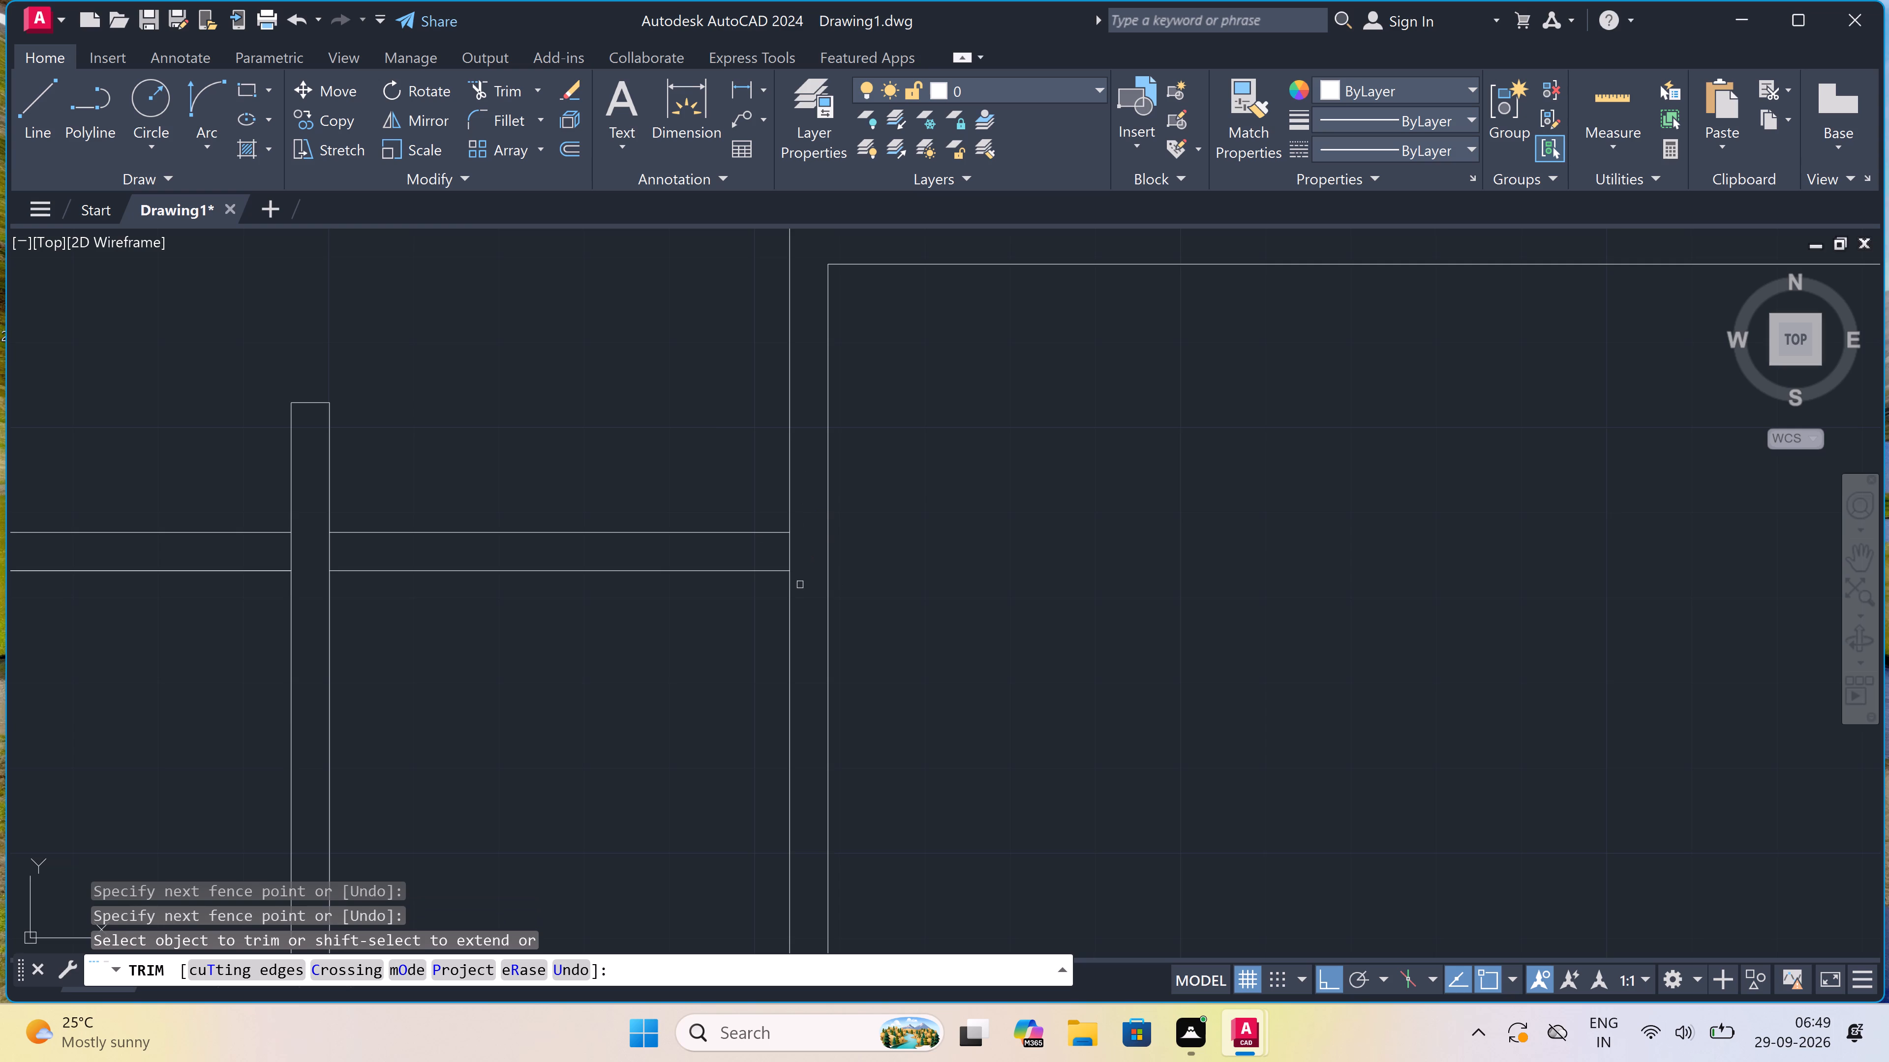
pyautogui.scroll(-3, 800, 585)
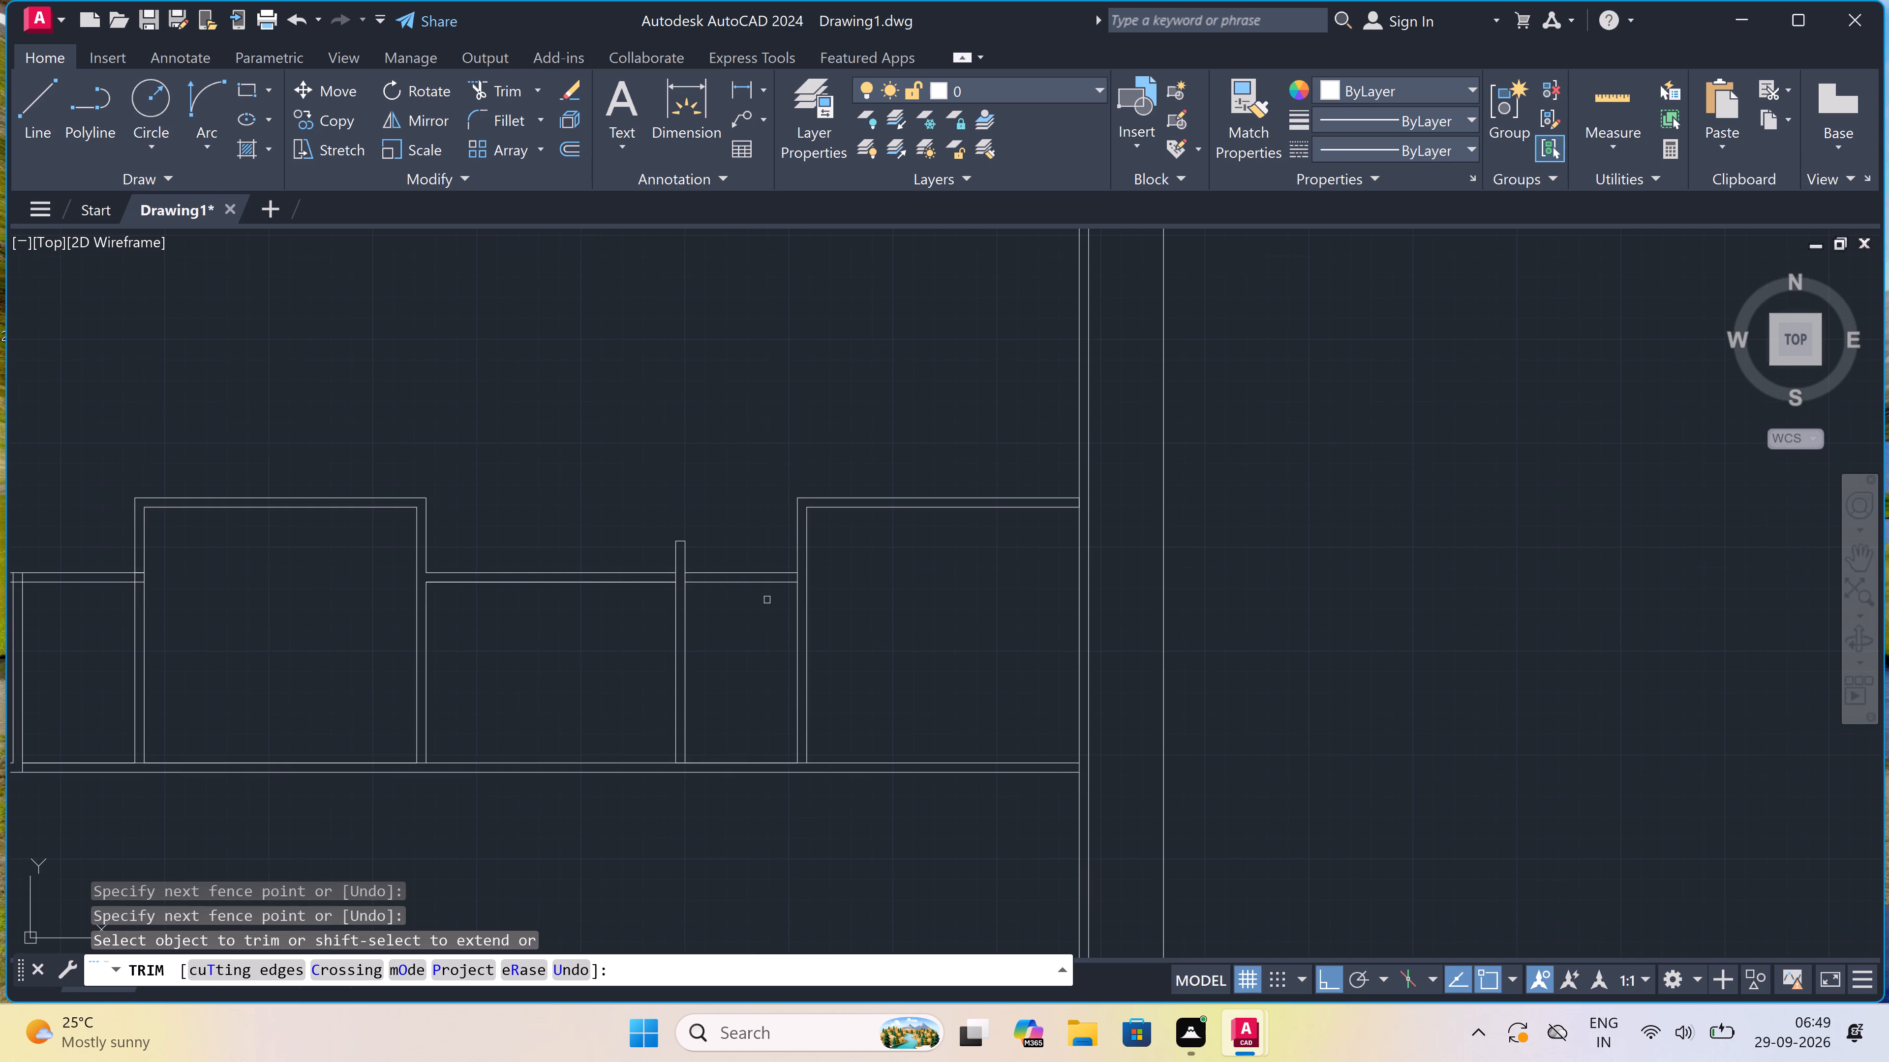
pyautogui.scroll(3, 792, 565)
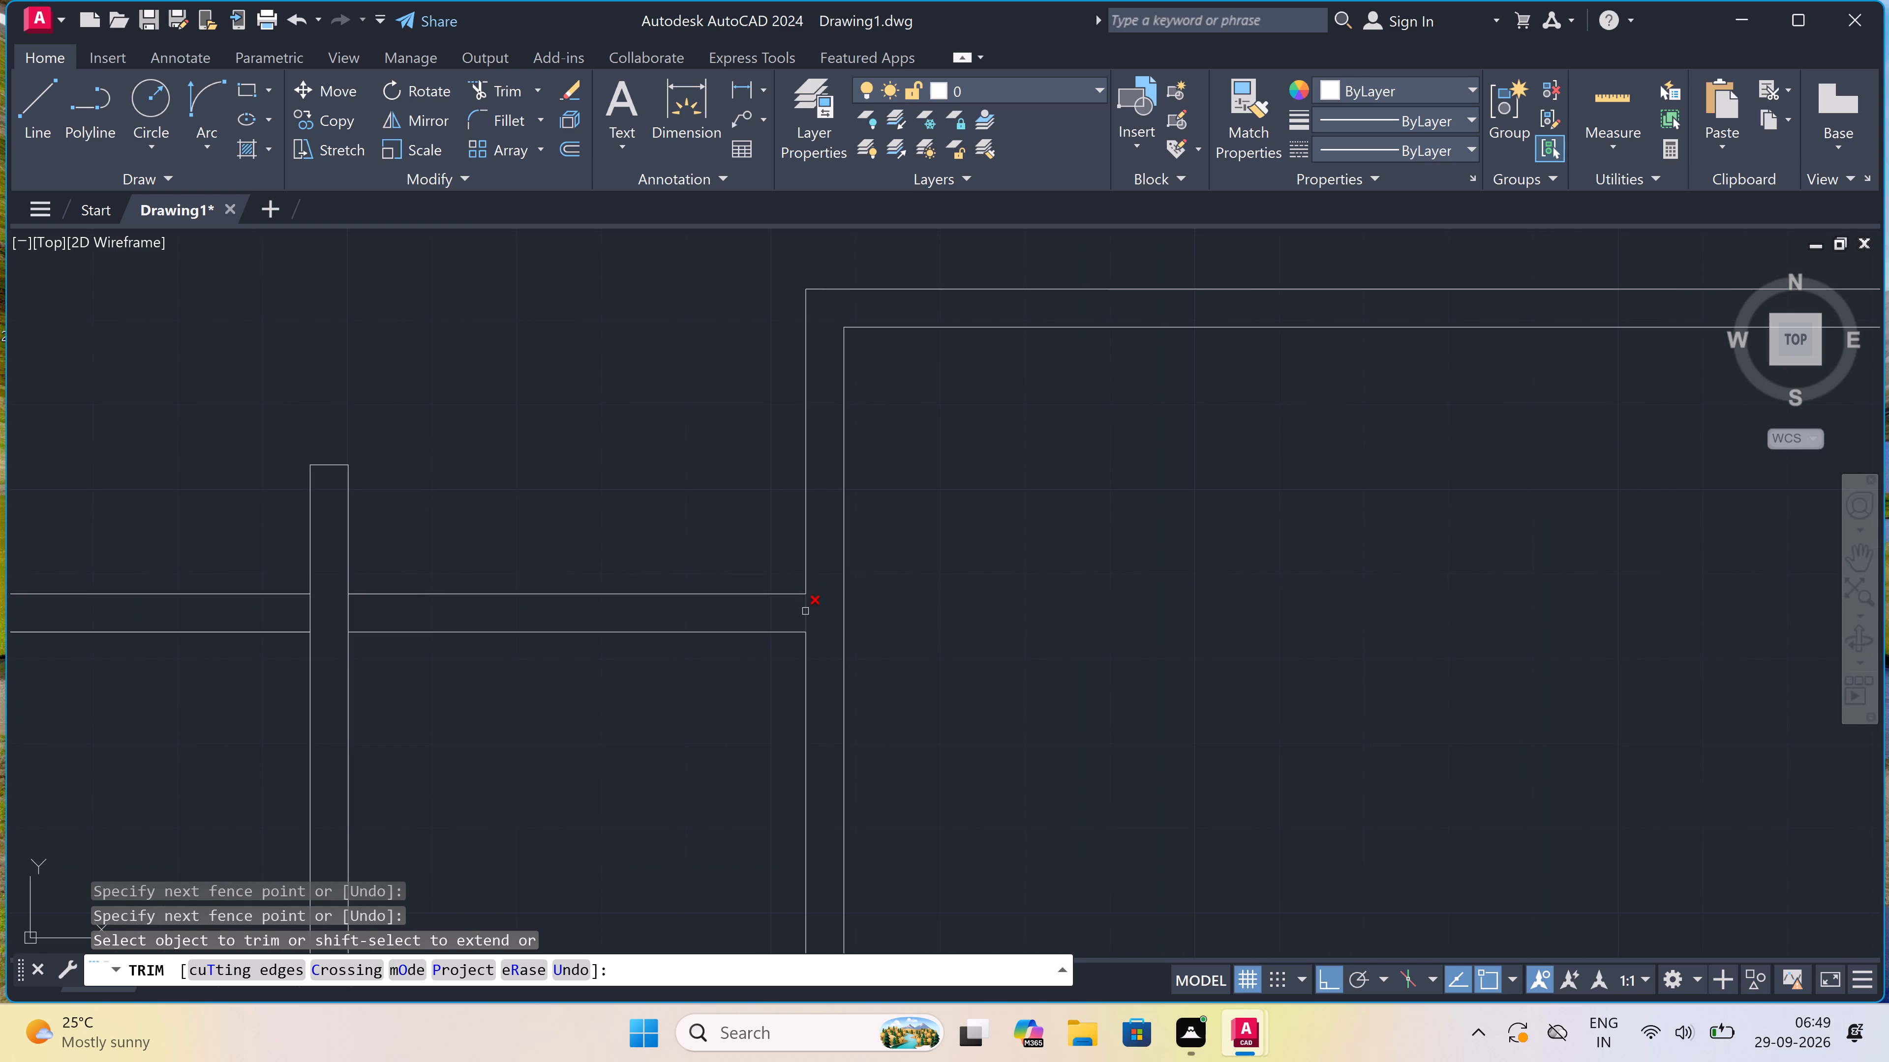
pyautogui.click(805, 611)
# Trim both faces of the first partition between the two horizontal wall lines to open the junction.
pyautogui.scroll(-2, 805, 611)
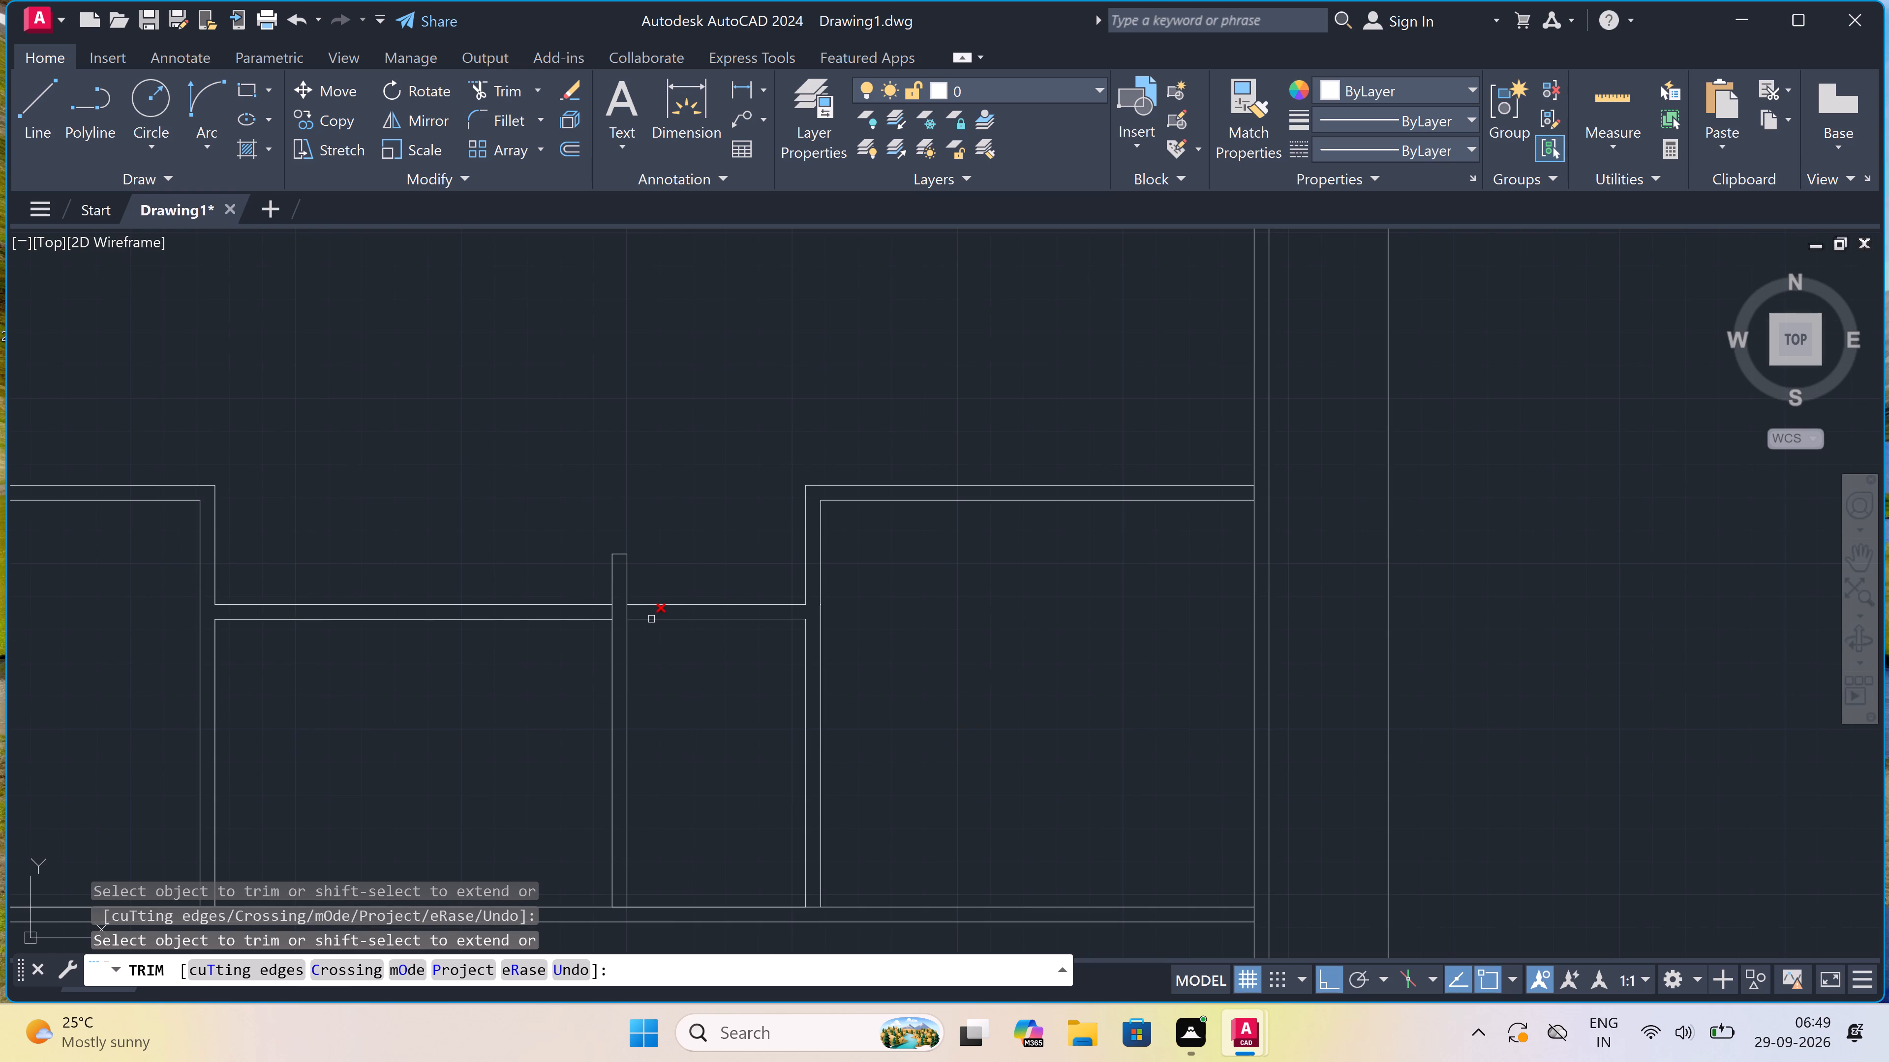
pyautogui.scroll(3, 599, 612)
pyautogui.click(599, 612)
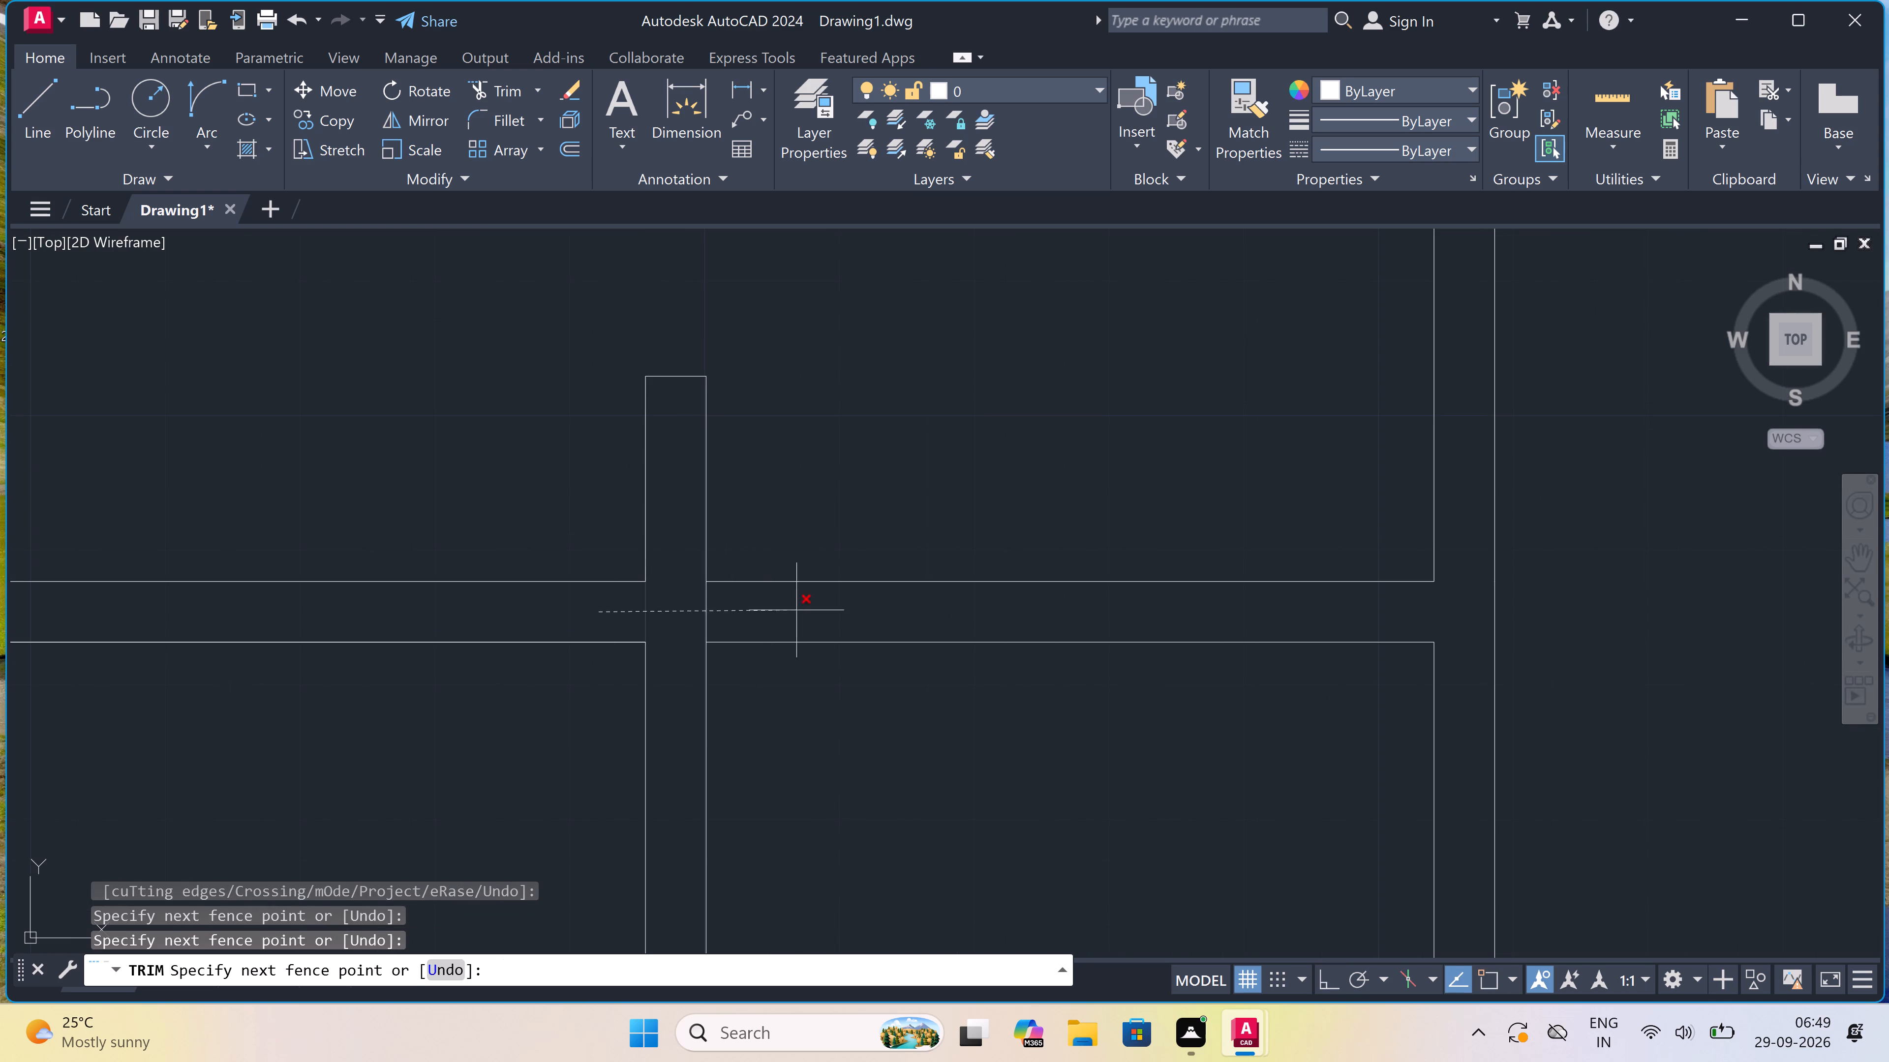
pyautogui.click(872, 611)
pyautogui.scroll(-2, 873, 611)
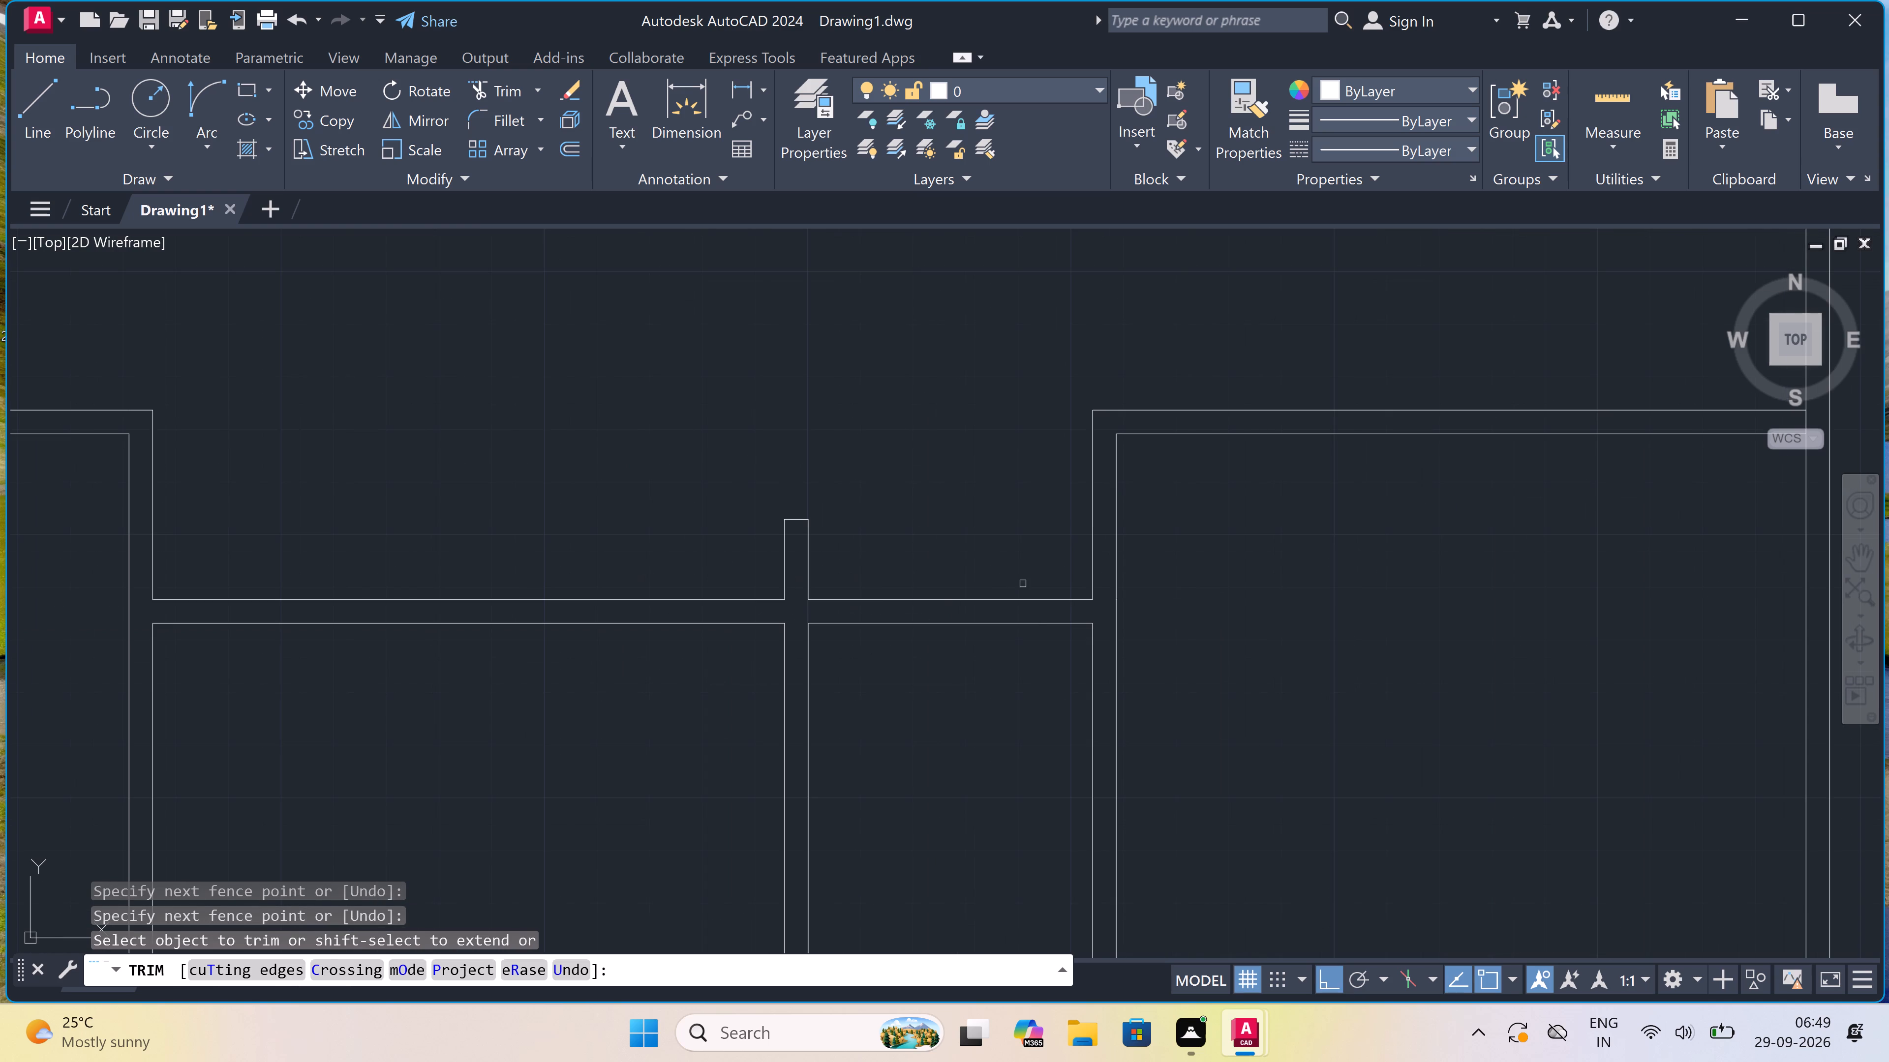
pyautogui.press('Escape')
# Draw a jamb line across the horizontal wall just west of the second partition, and from its midpoint 2" west and 2' south.
pyautogui.press('l')
pyautogui.press('space')
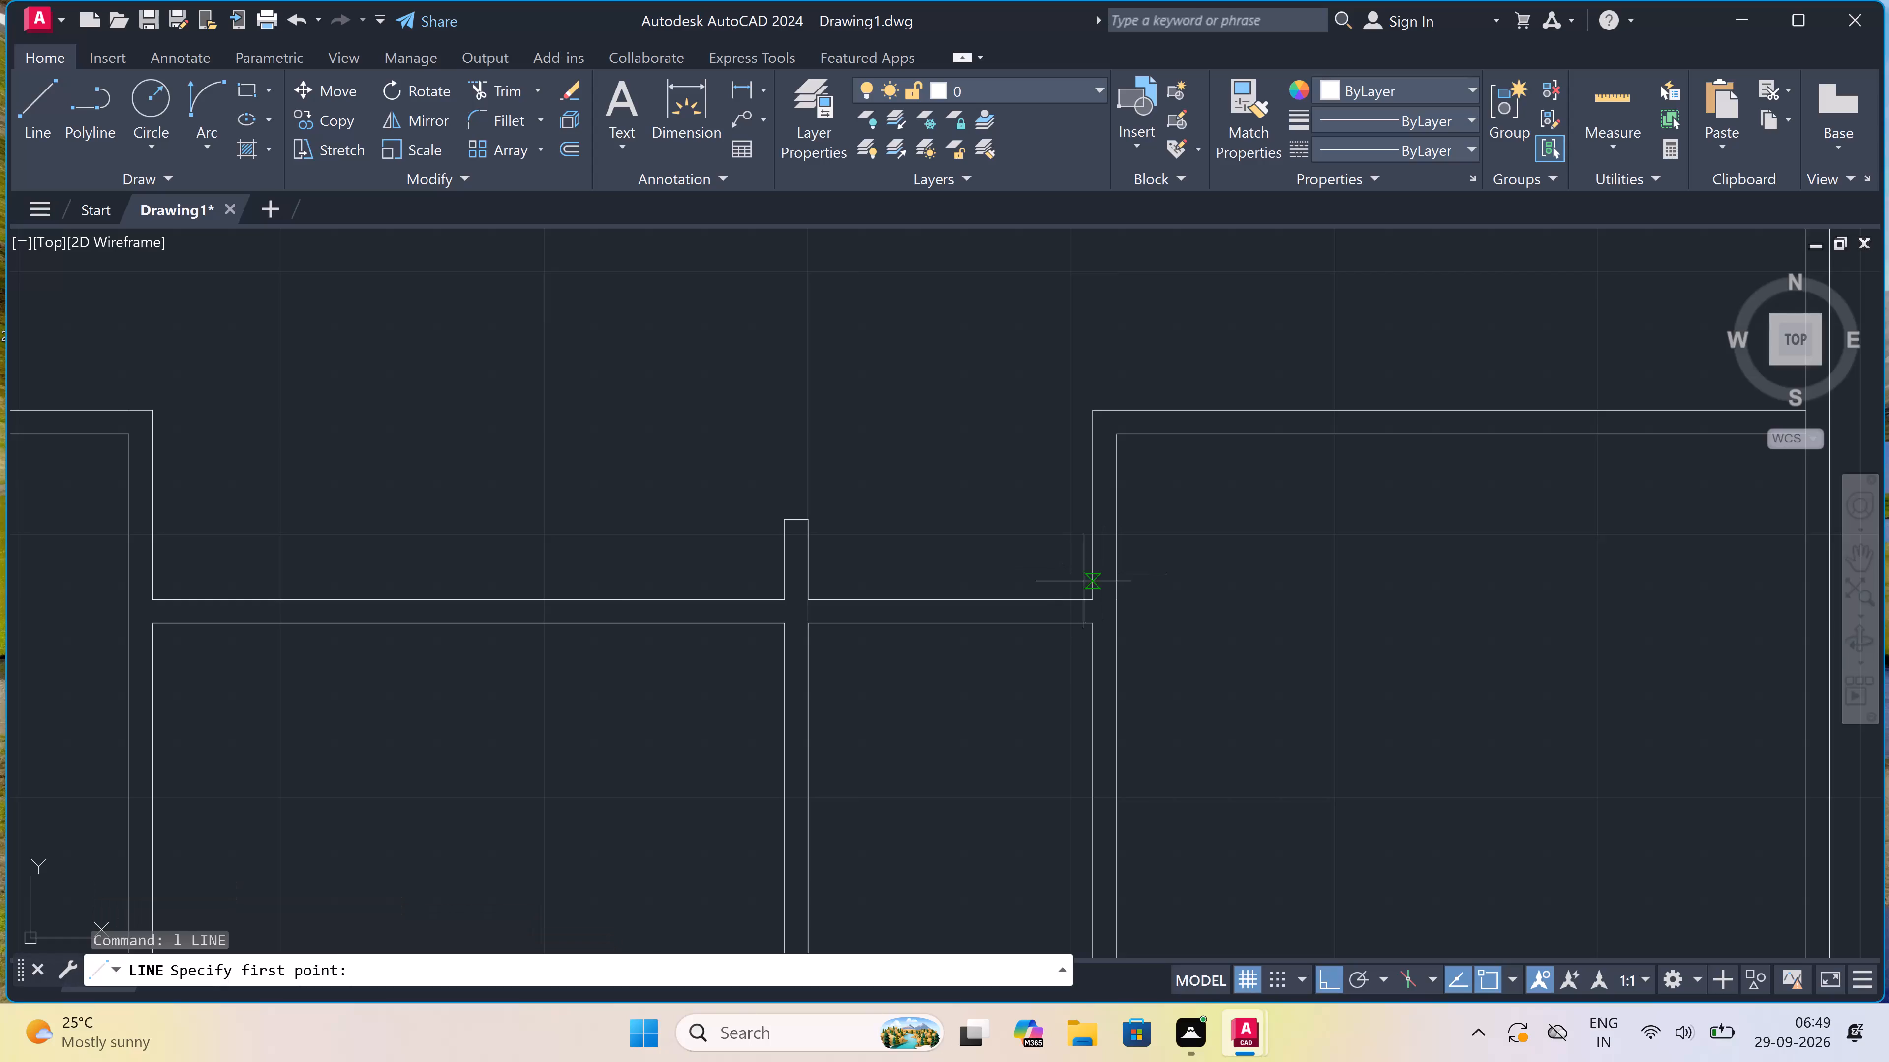
pyautogui.scroll(2, 1070, 590)
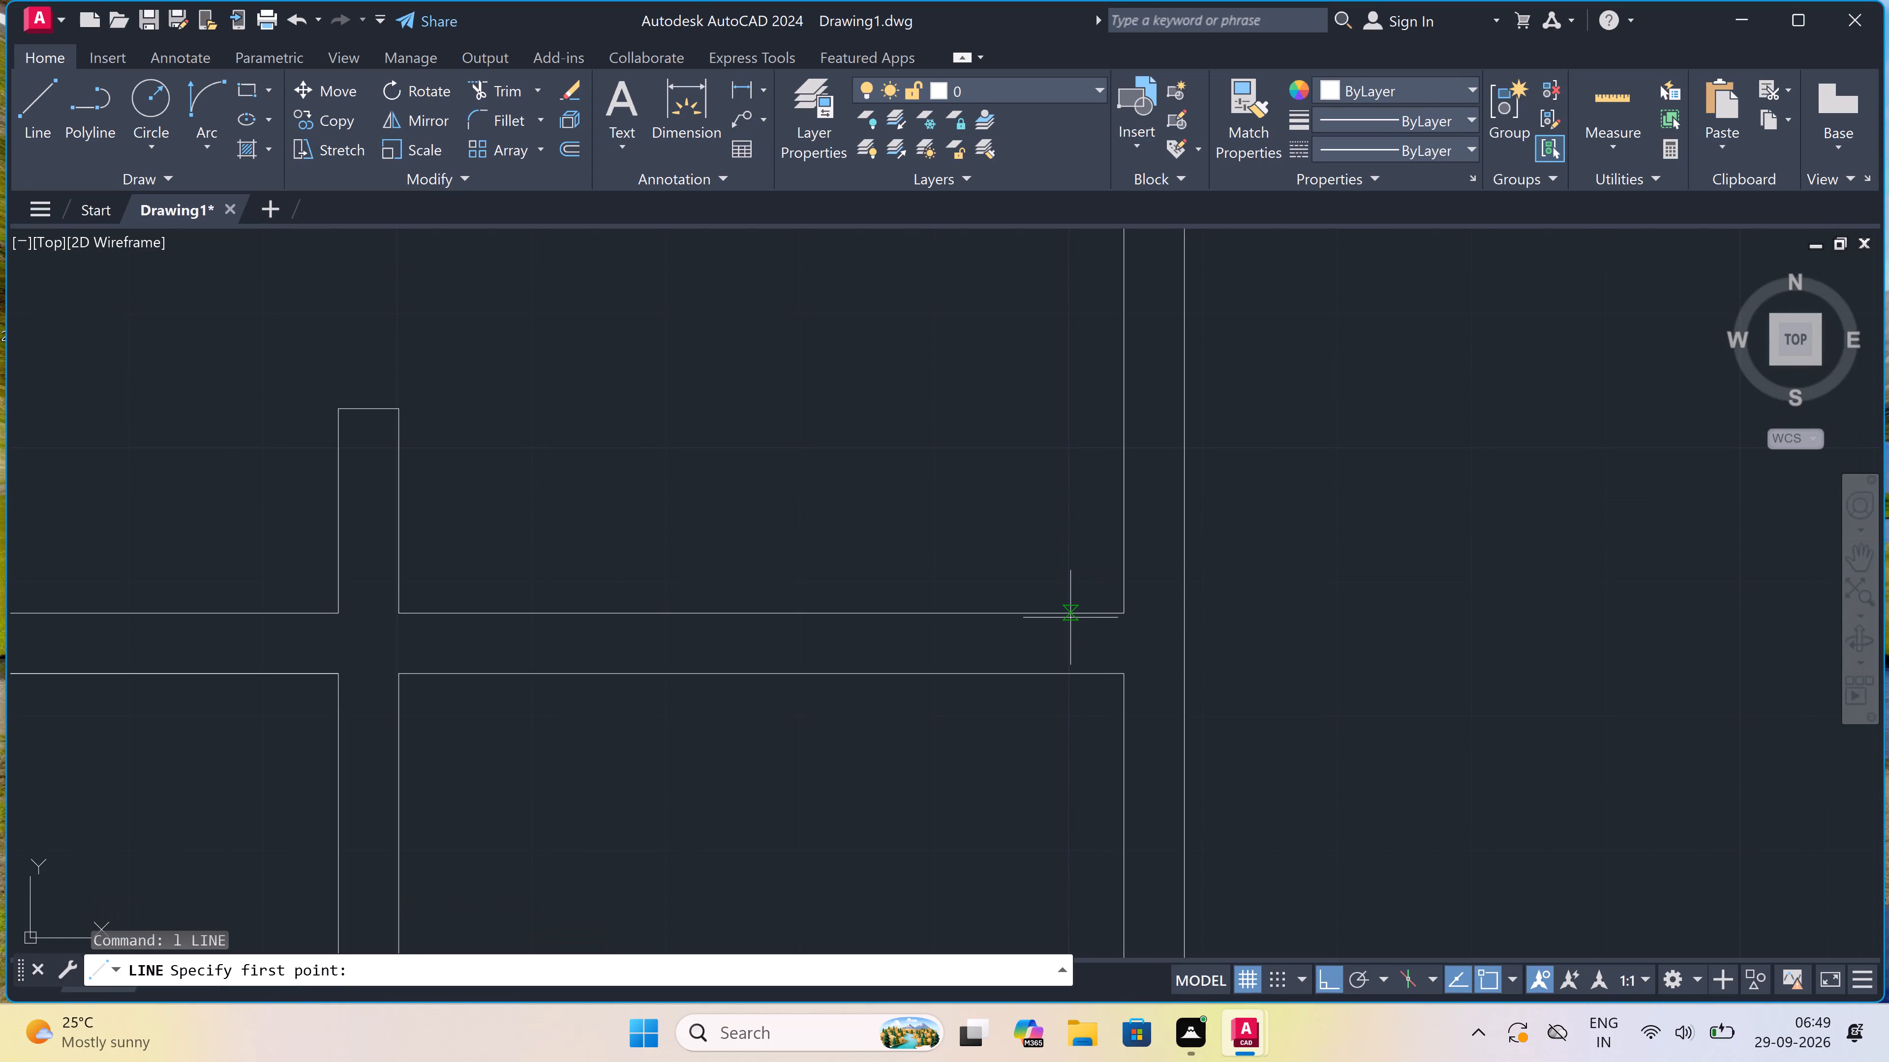
pyautogui.click(1070, 616)
pyautogui.click(1068, 675)
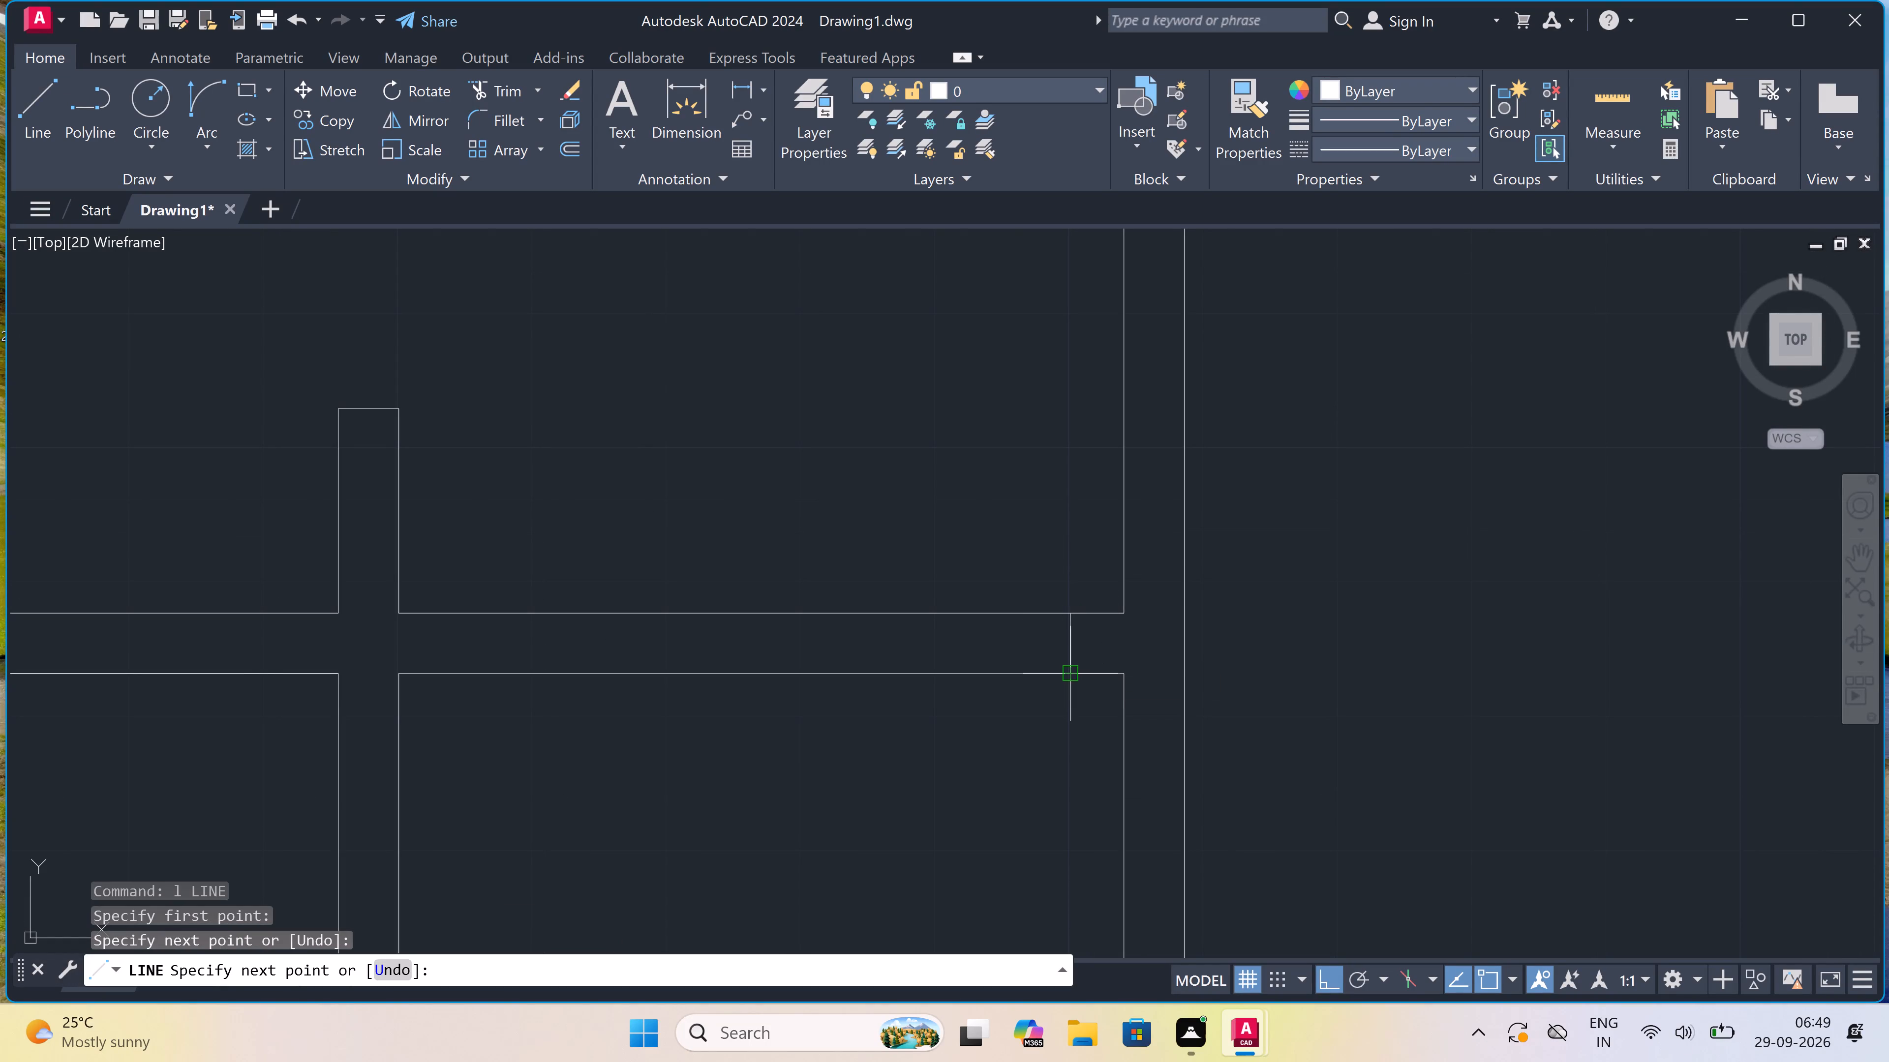
pyautogui.click(1071, 645)
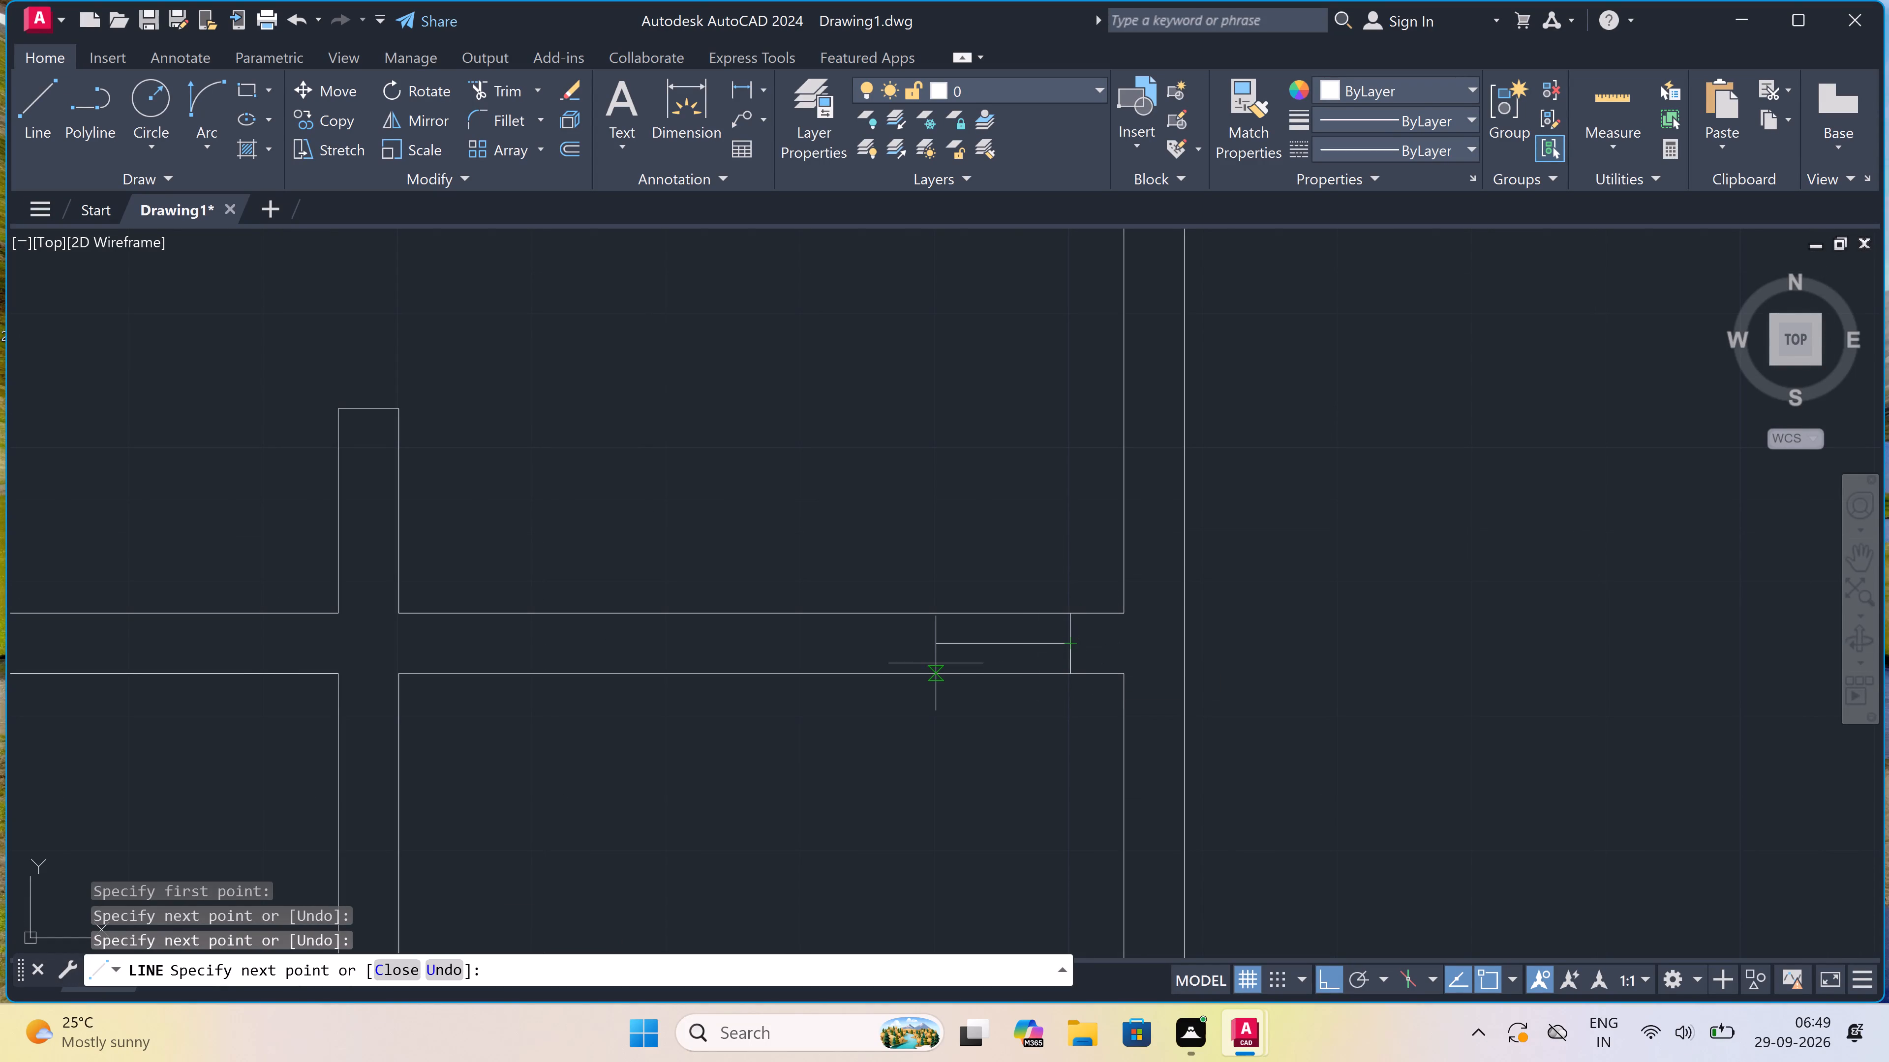
pyautogui.write('2"')
pyautogui.press('space')
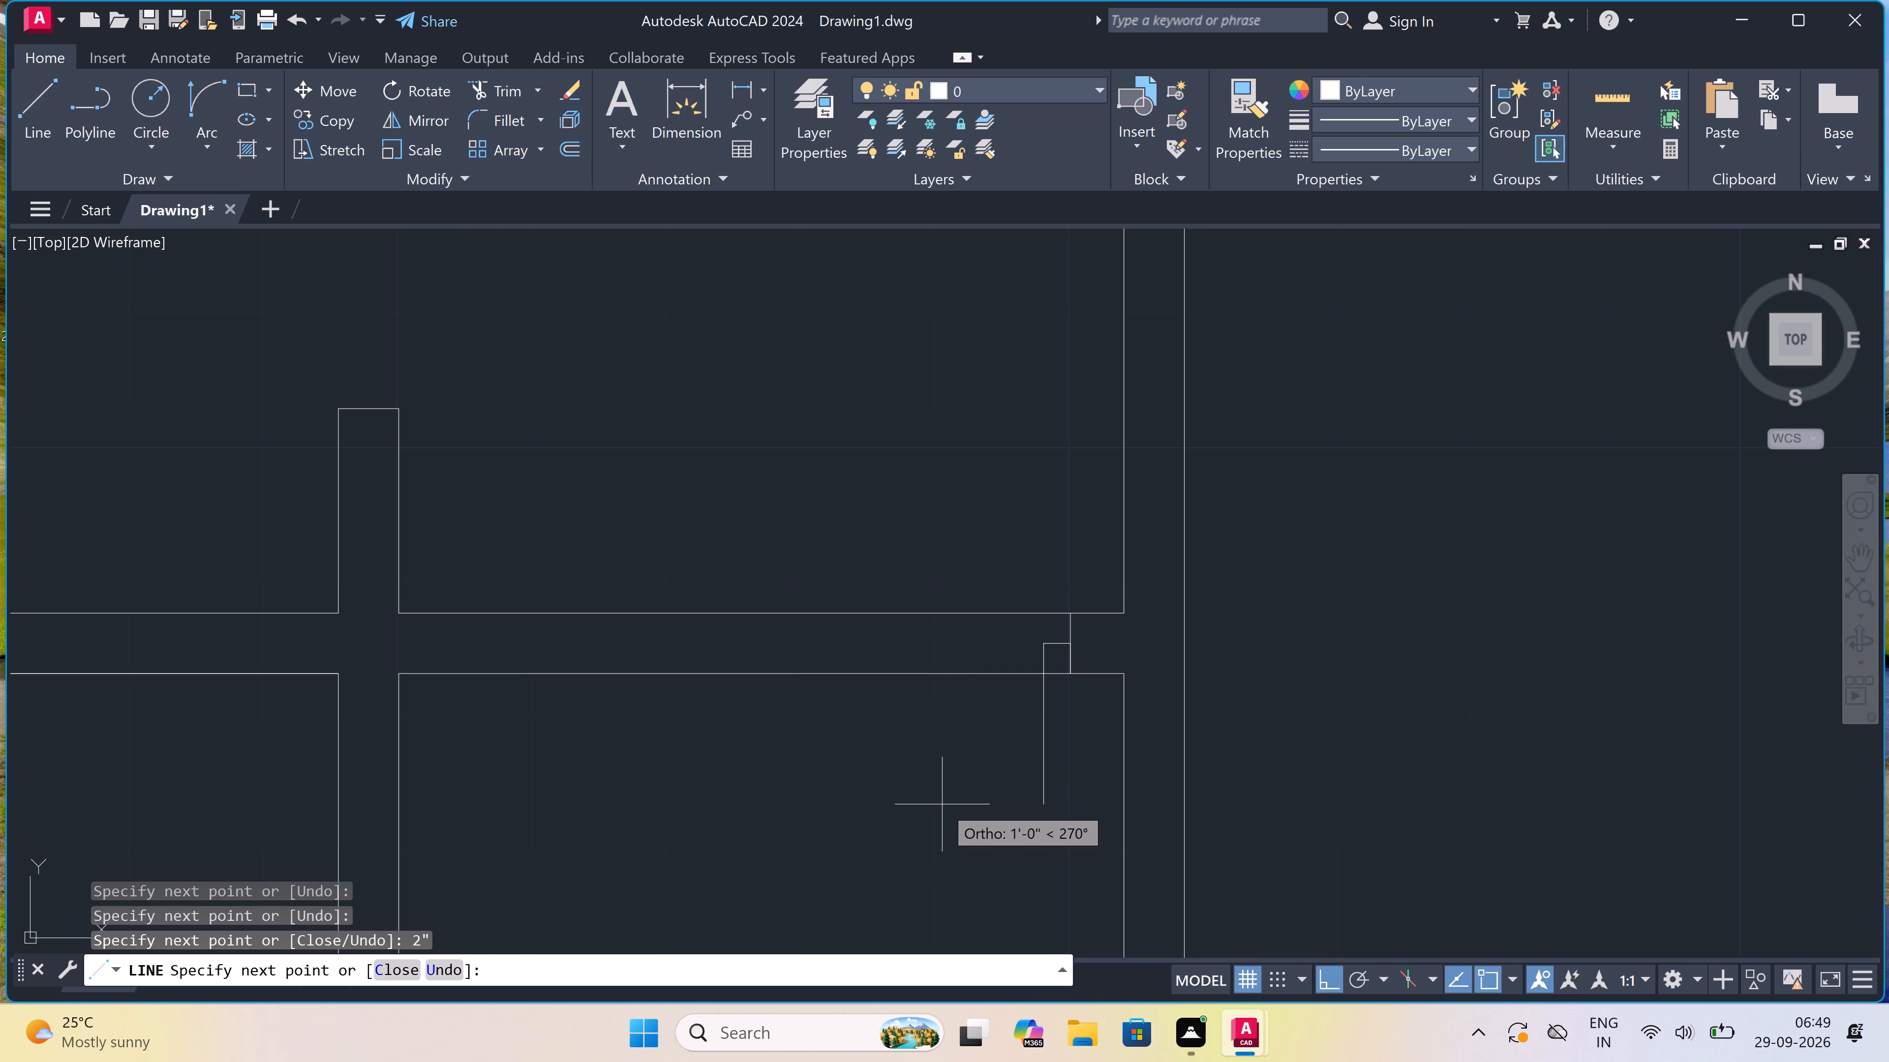
pyautogui.write("2'")
pyautogui.press('space')
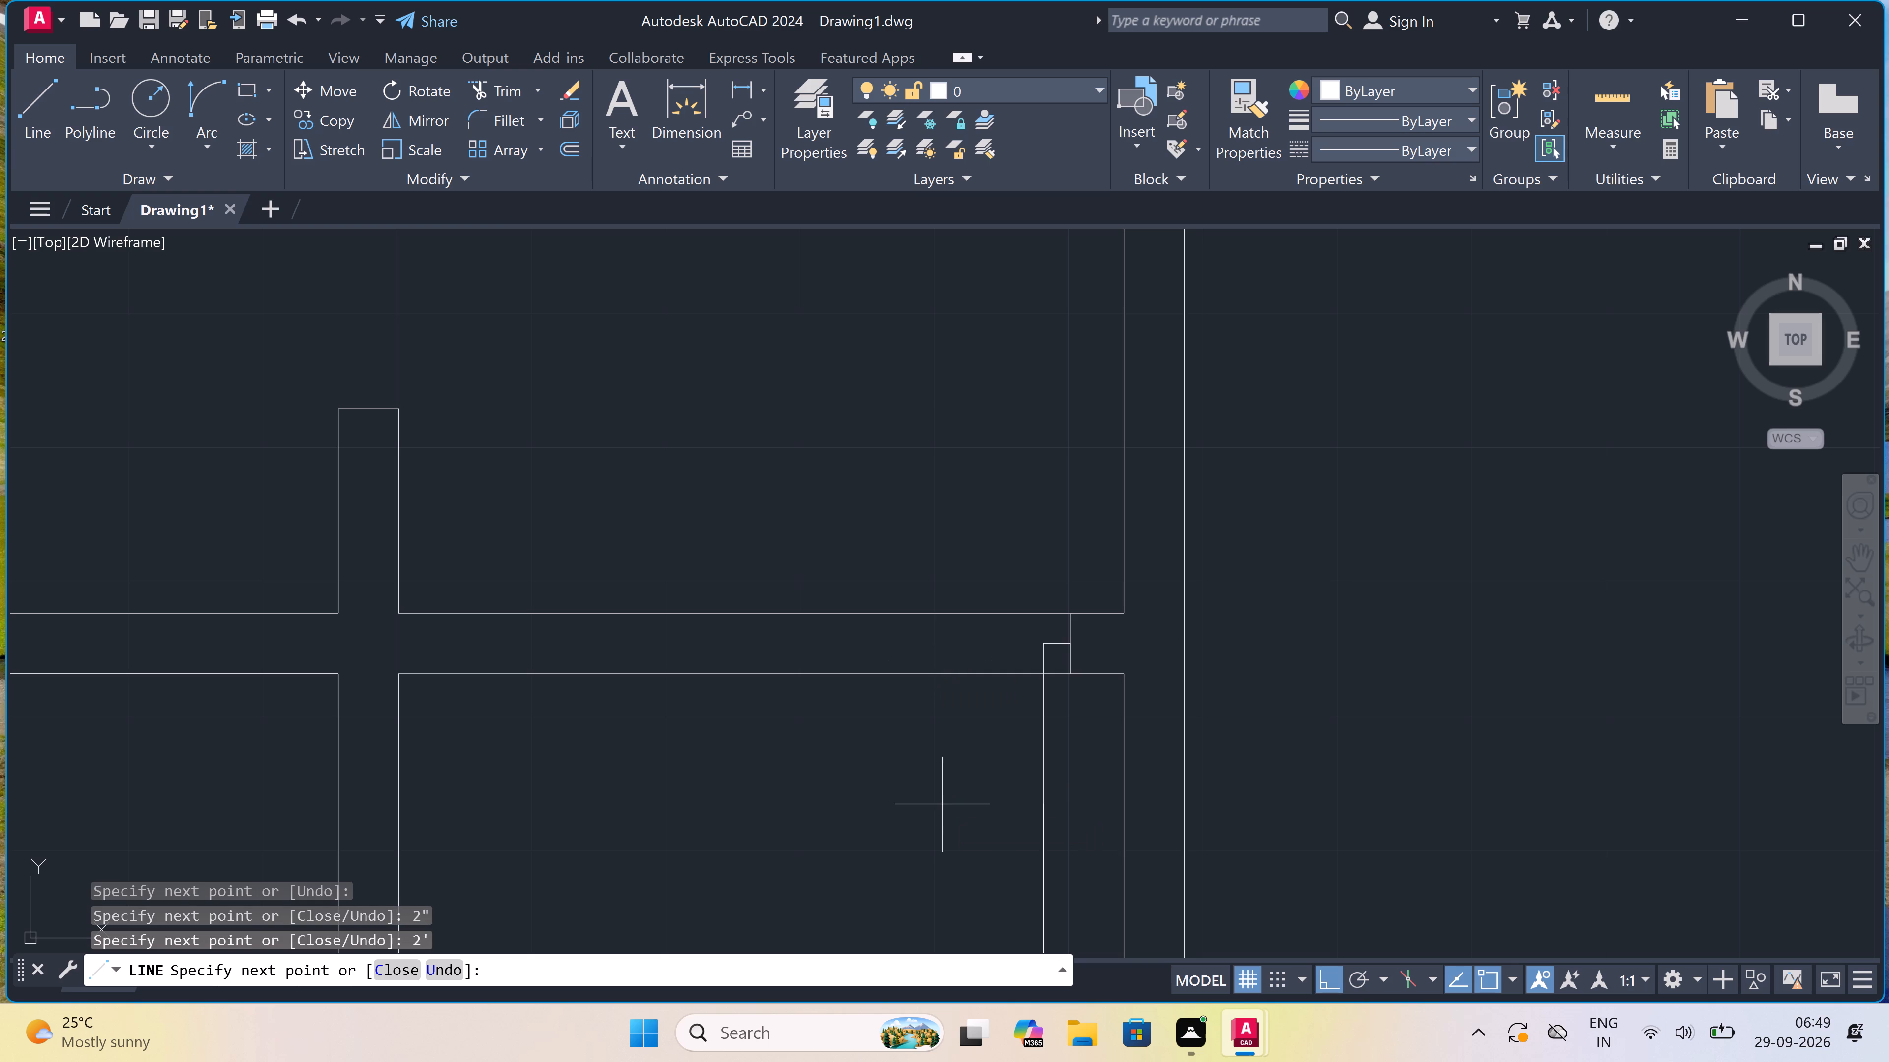
pyautogui.press('Escape')
# Draw a jamb line across the horizontal wall at its midpoint between the partitions, with a 2" stub east from the jamb's midpoint.
pyautogui.press('space')
pyautogui.scroll(-2, 883, 719)
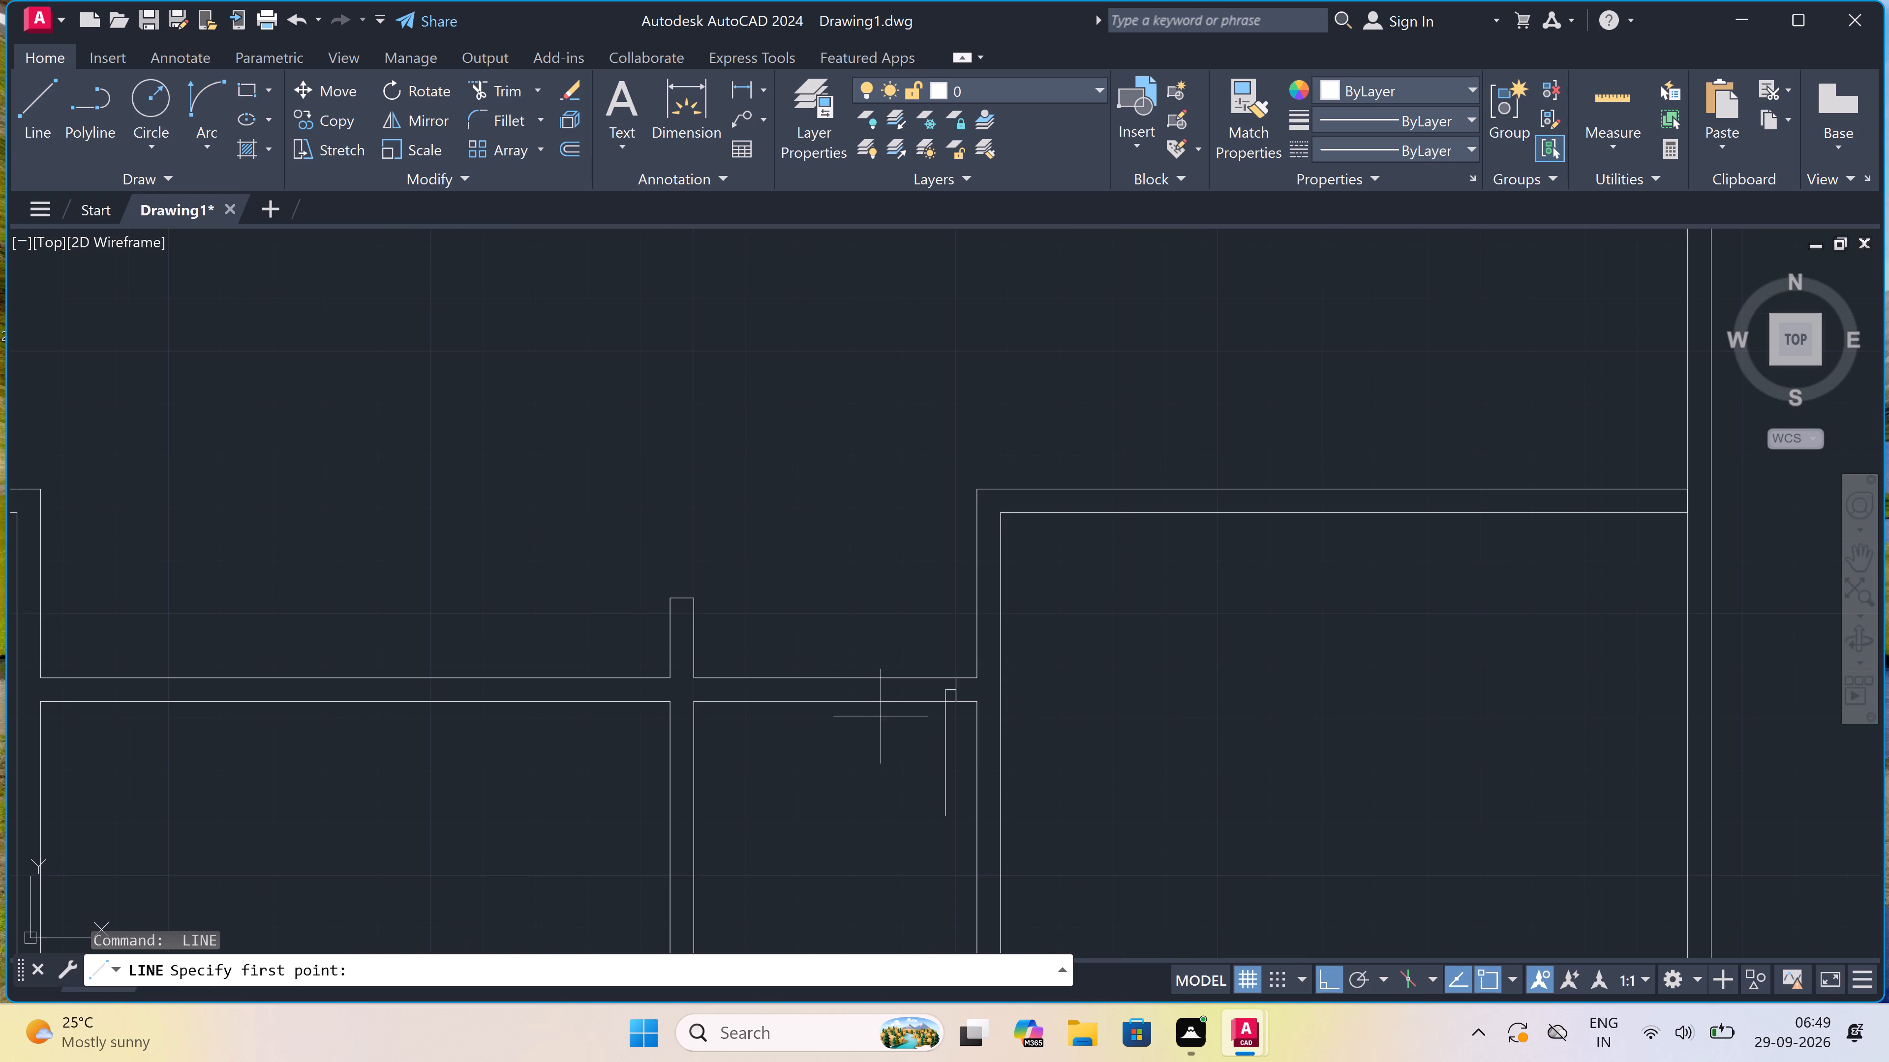
pyautogui.scroll(2, 848, 702)
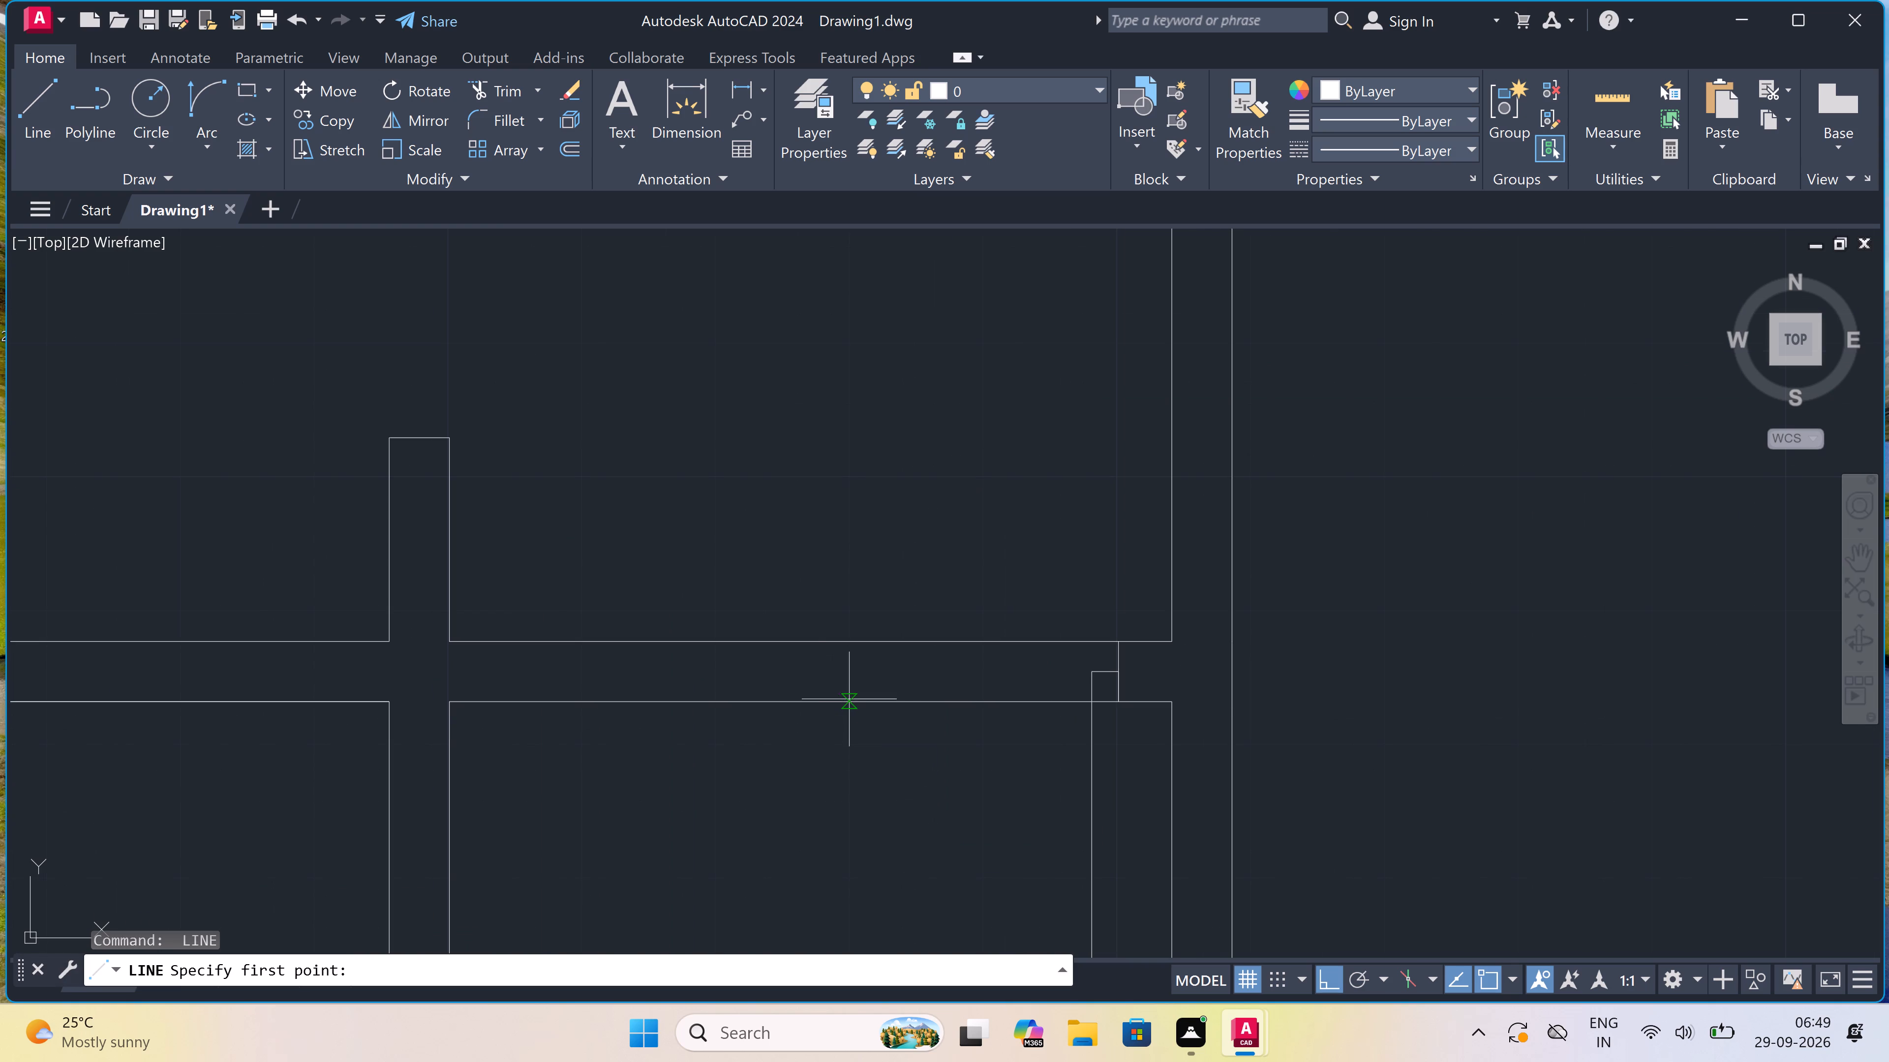
pyautogui.scroll(-2, 797, 707)
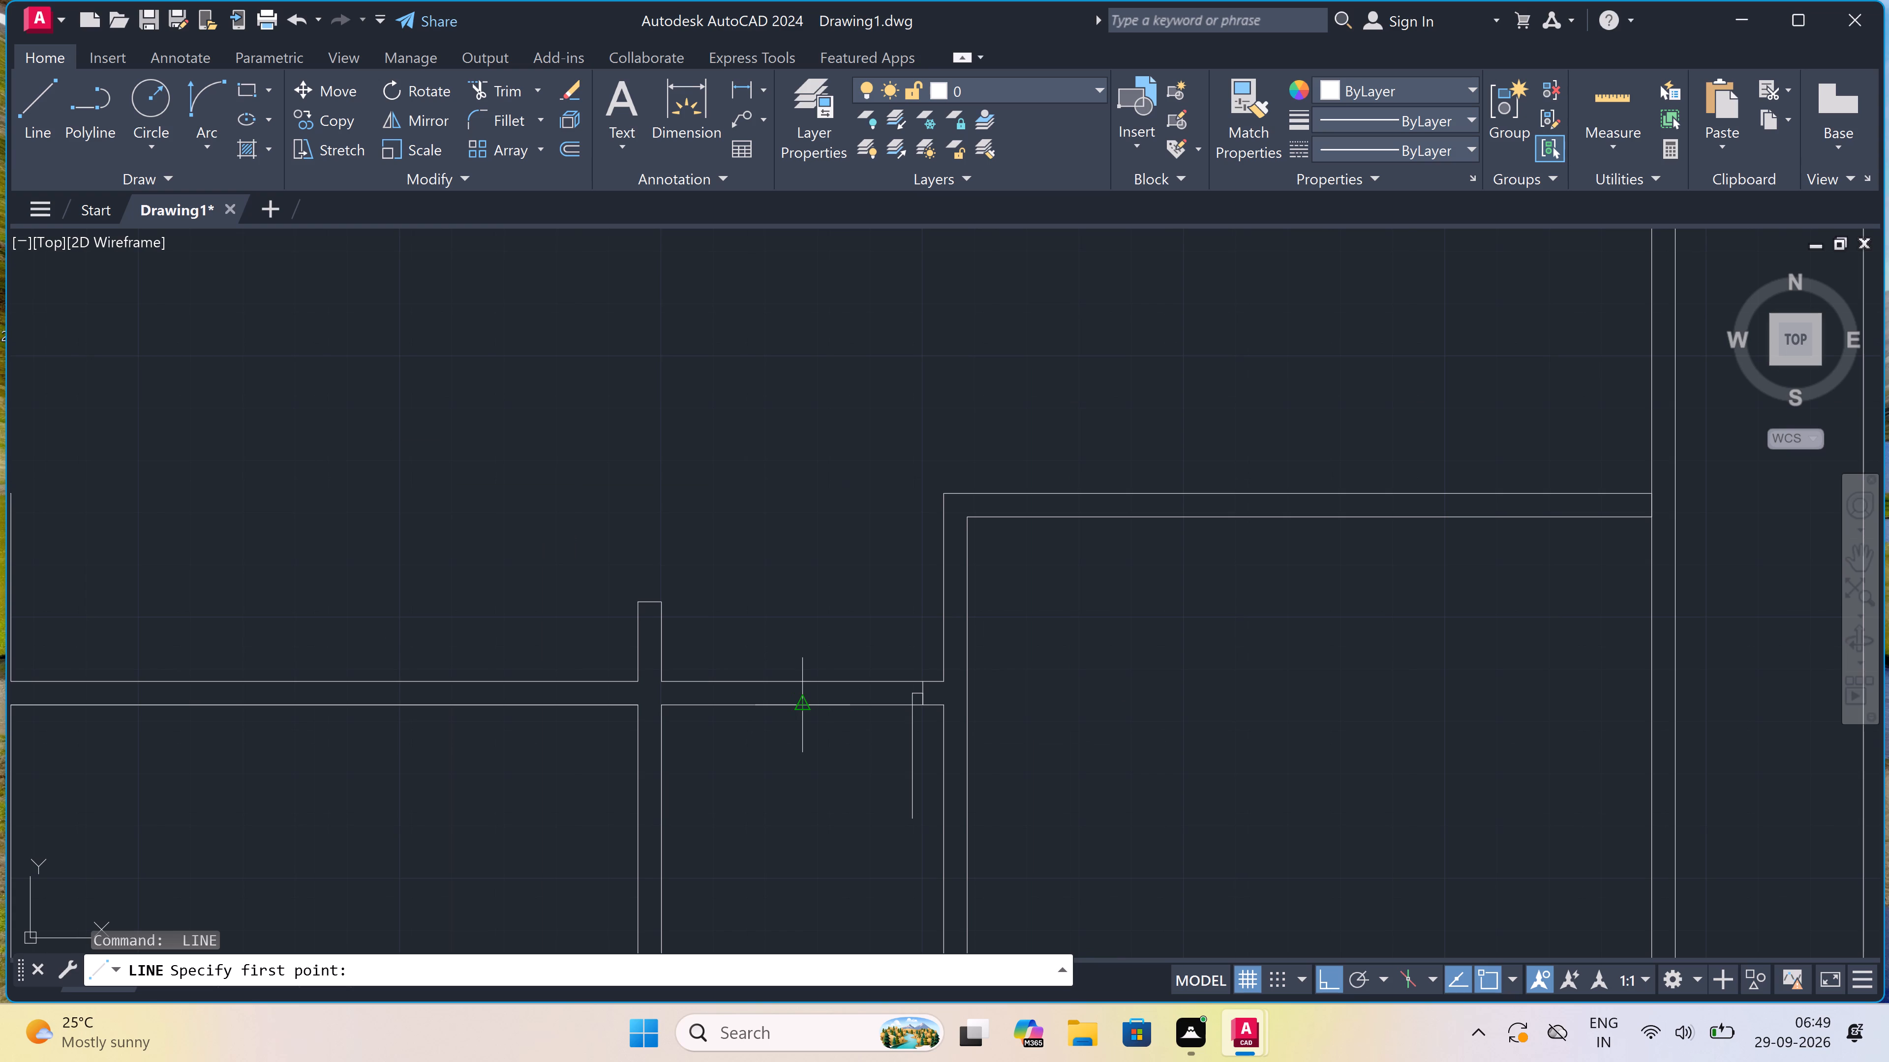
pyautogui.click(796, 707)
pyautogui.scroll(2, 802, 678)
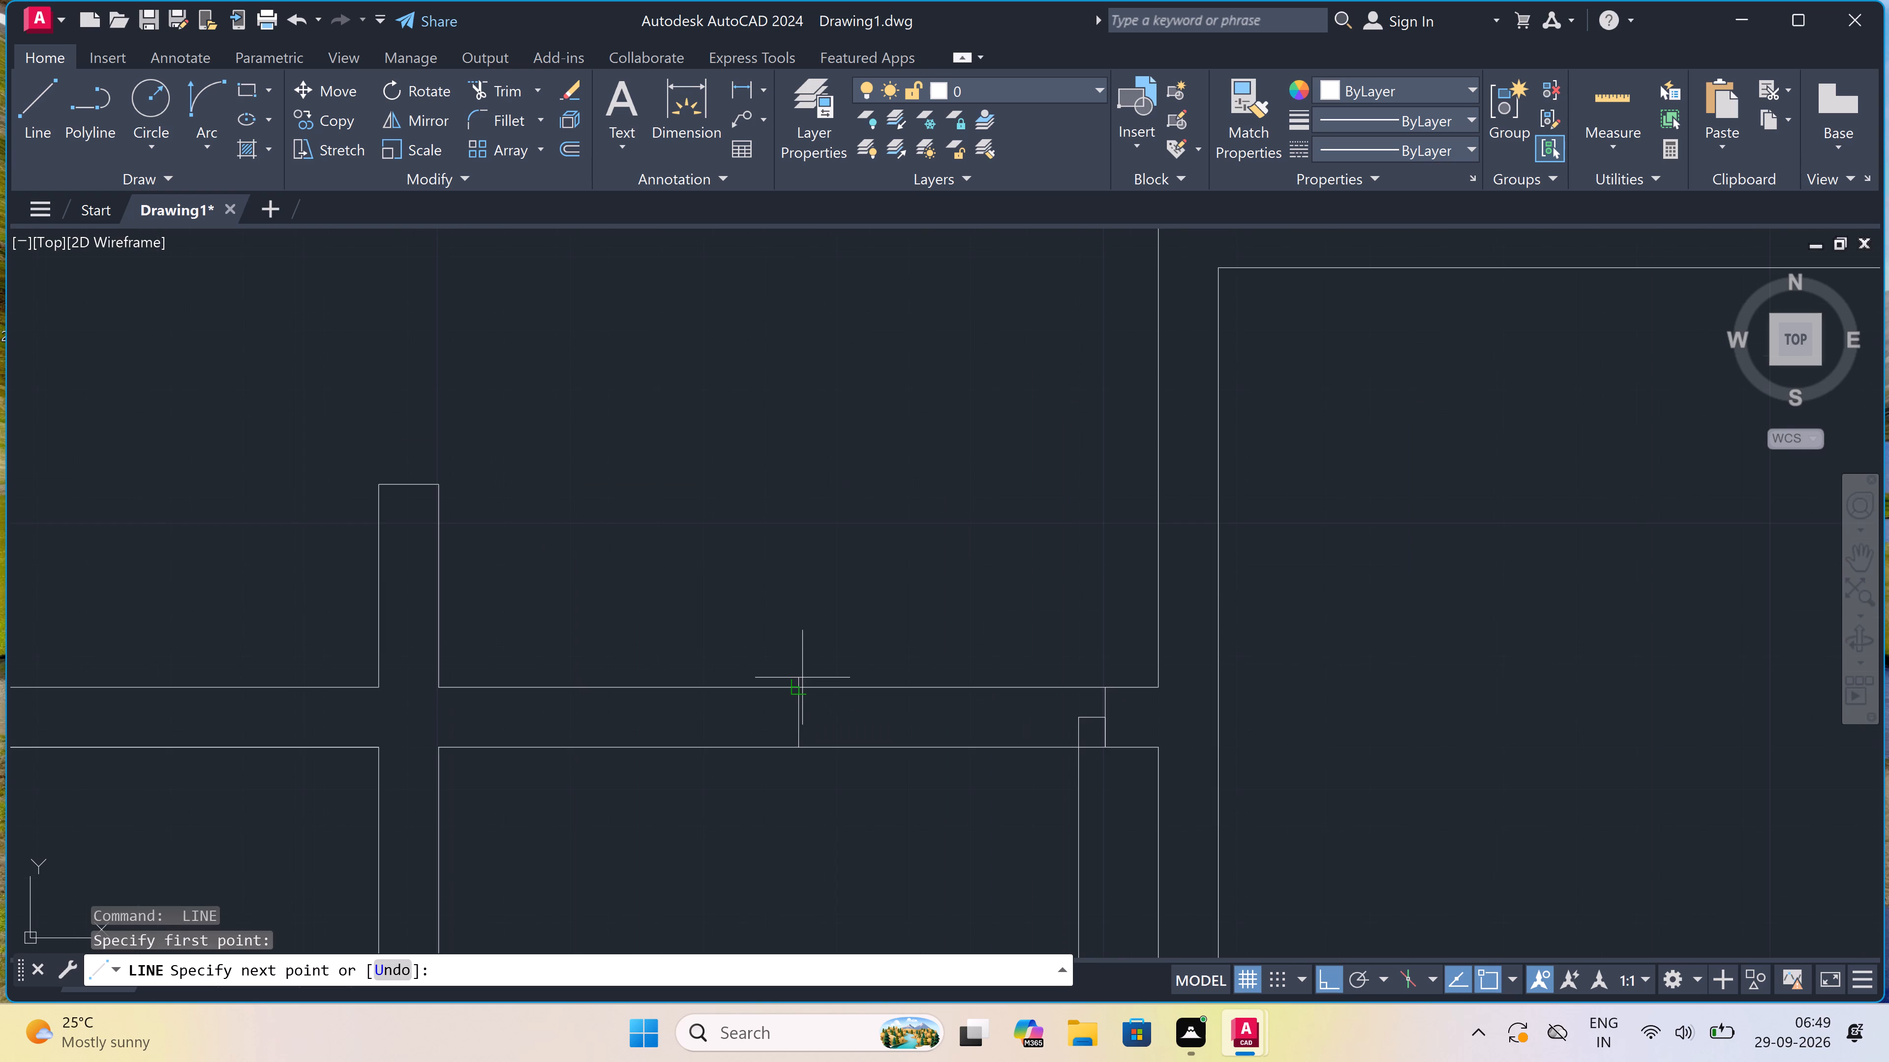
pyautogui.click(800, 681)
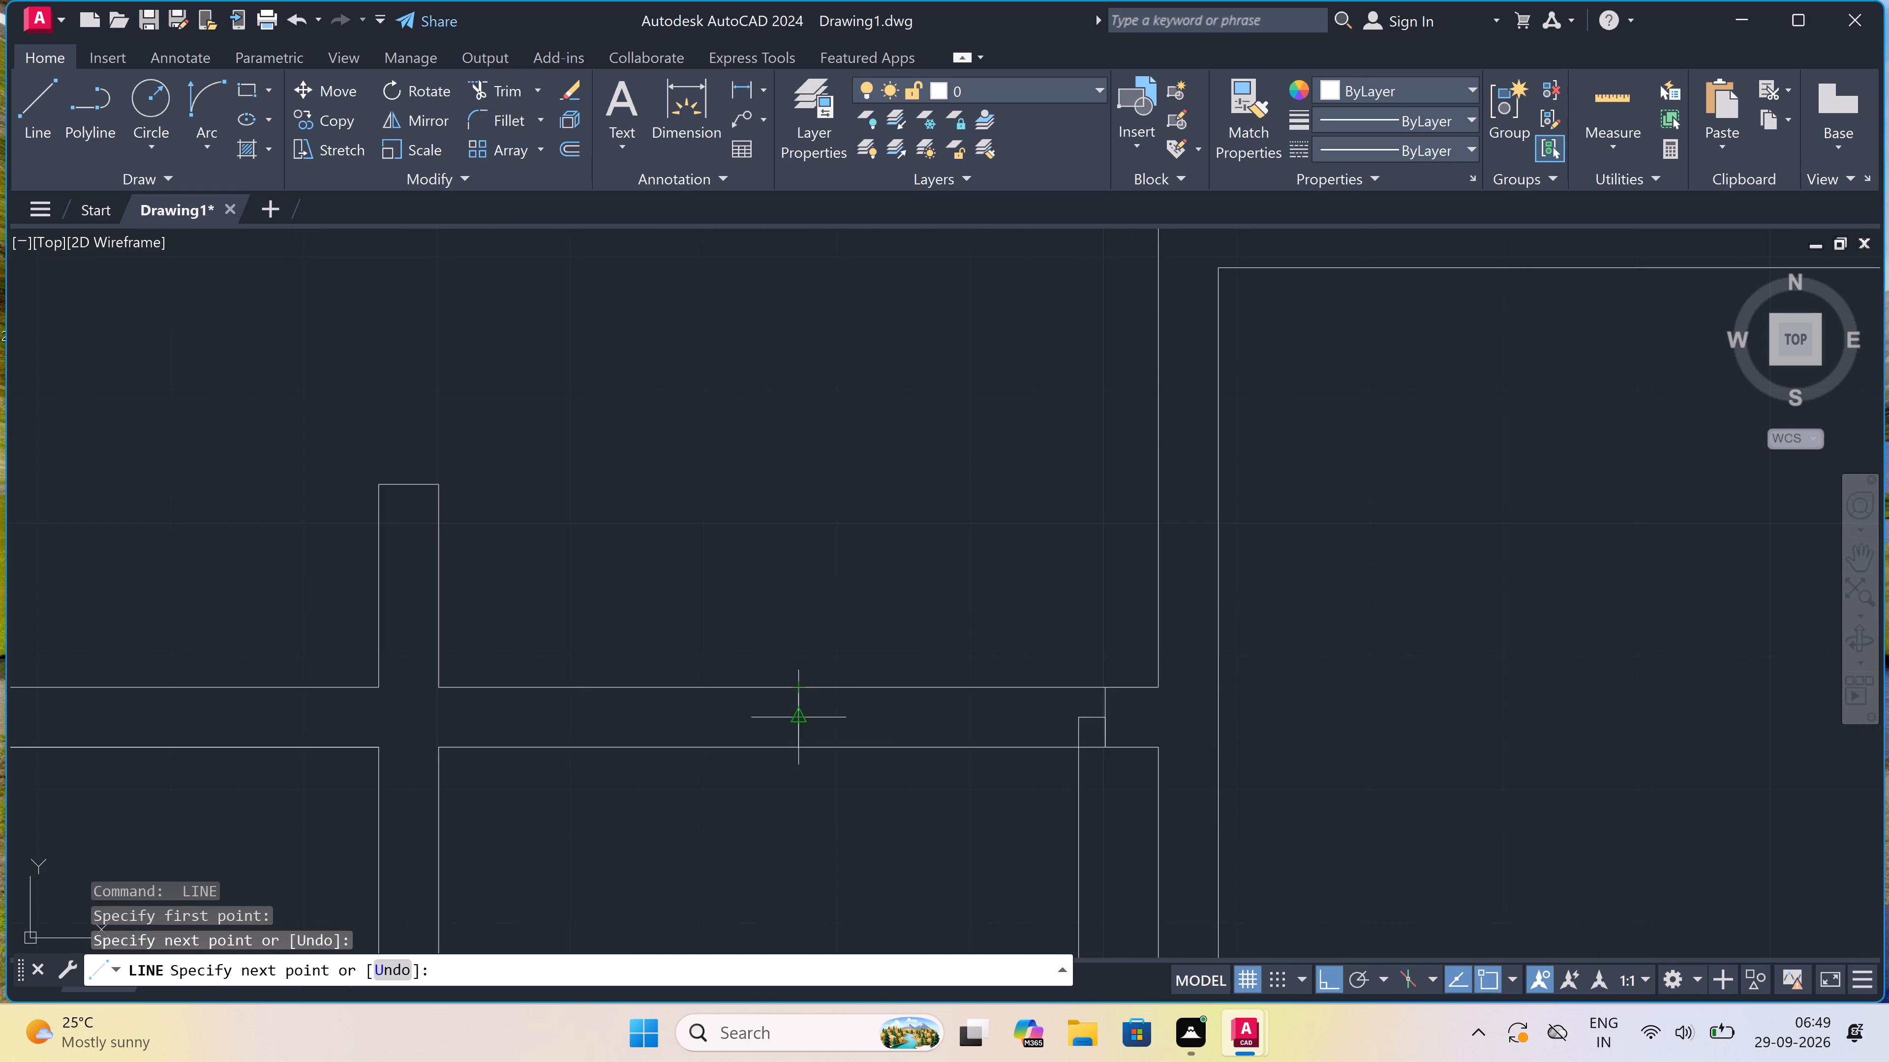
pyautogui.click(794, 722)
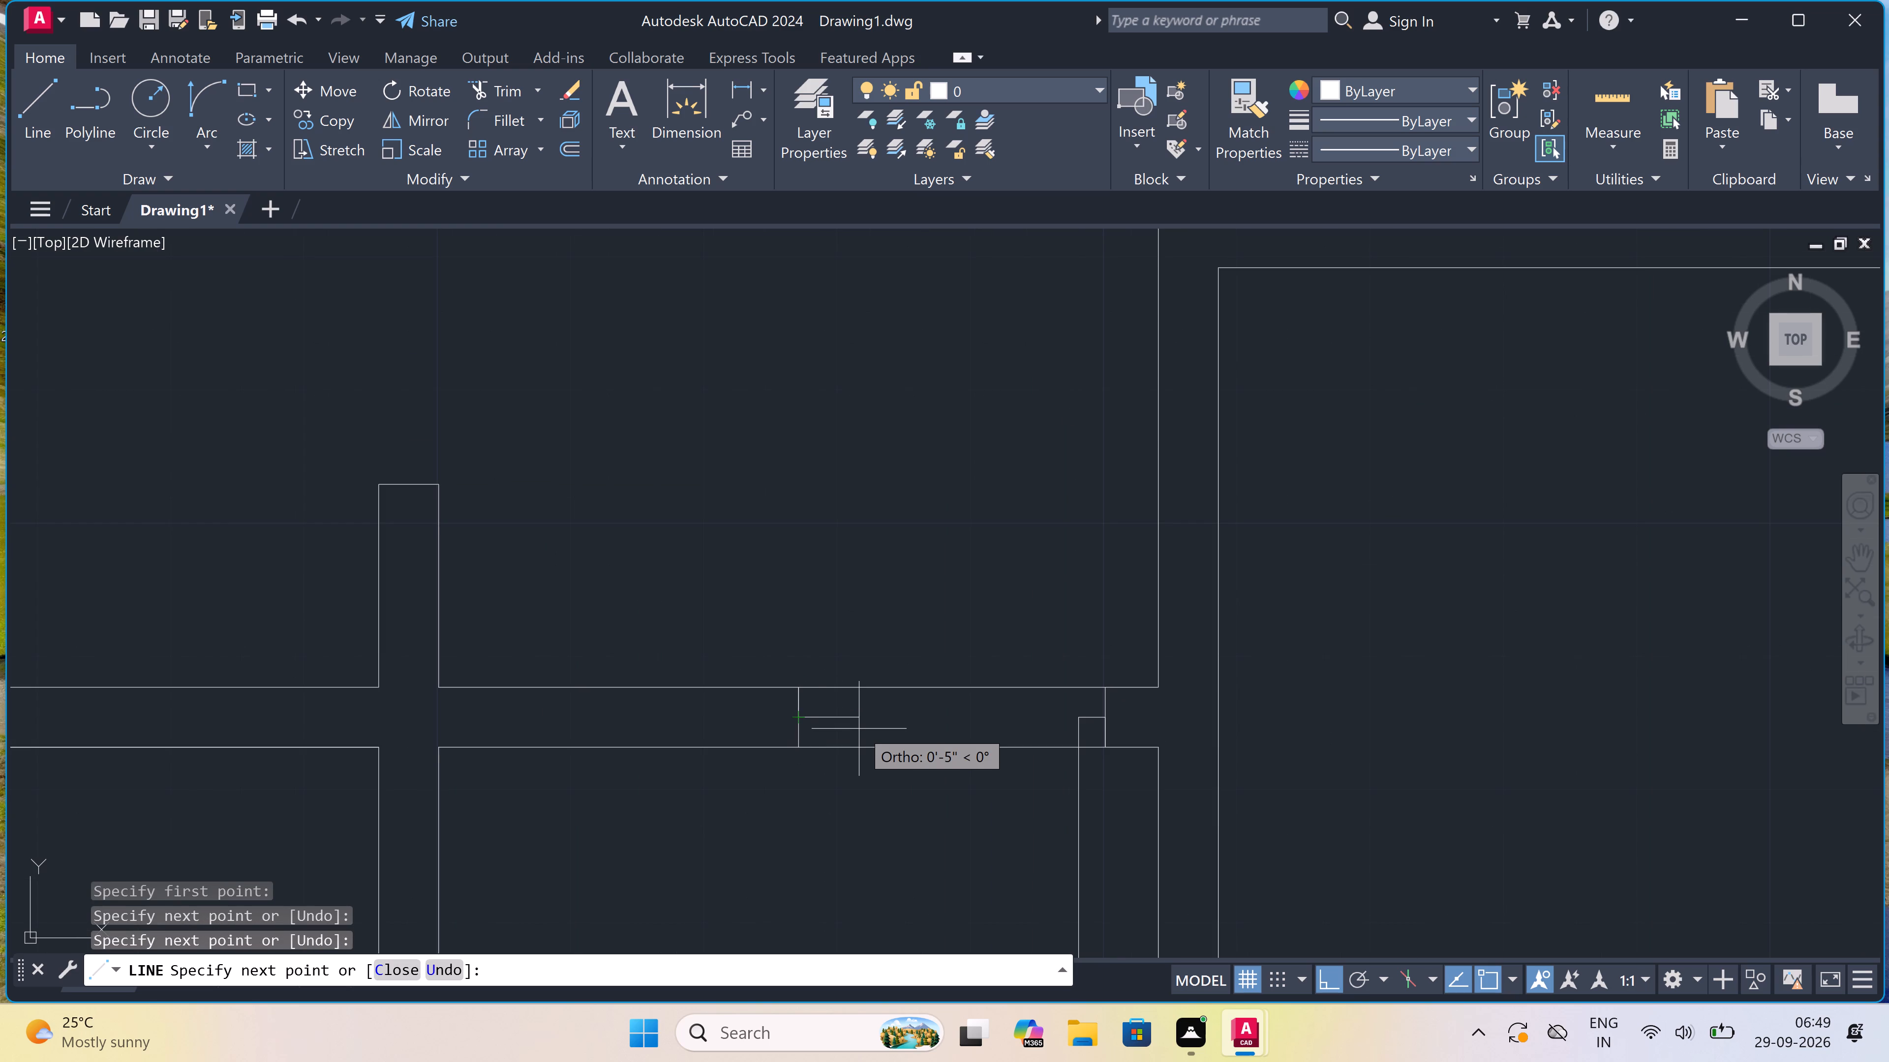
pyautogui.write('2 "')
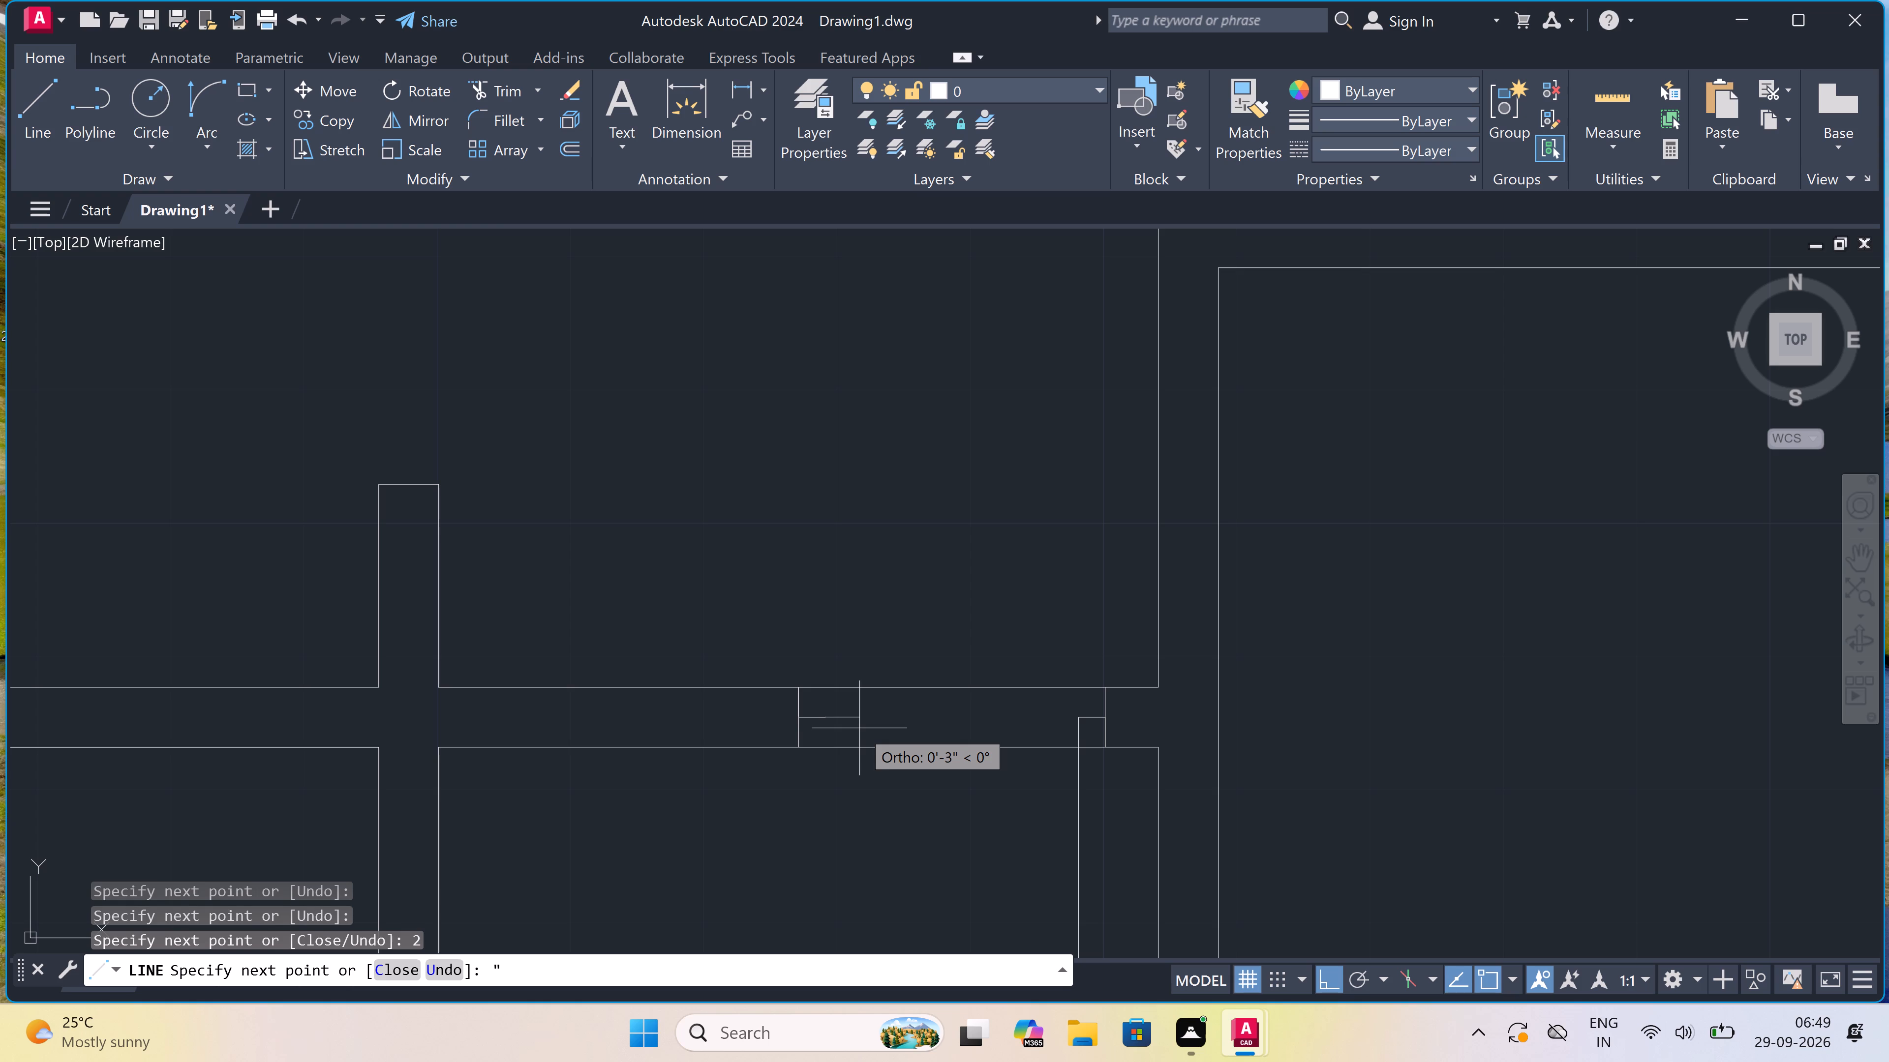
pyautogui.press('BackSpace')
pyautogui.press('2')
pyautogui.hotkey('shift', '"')
pyautogui.press('space')
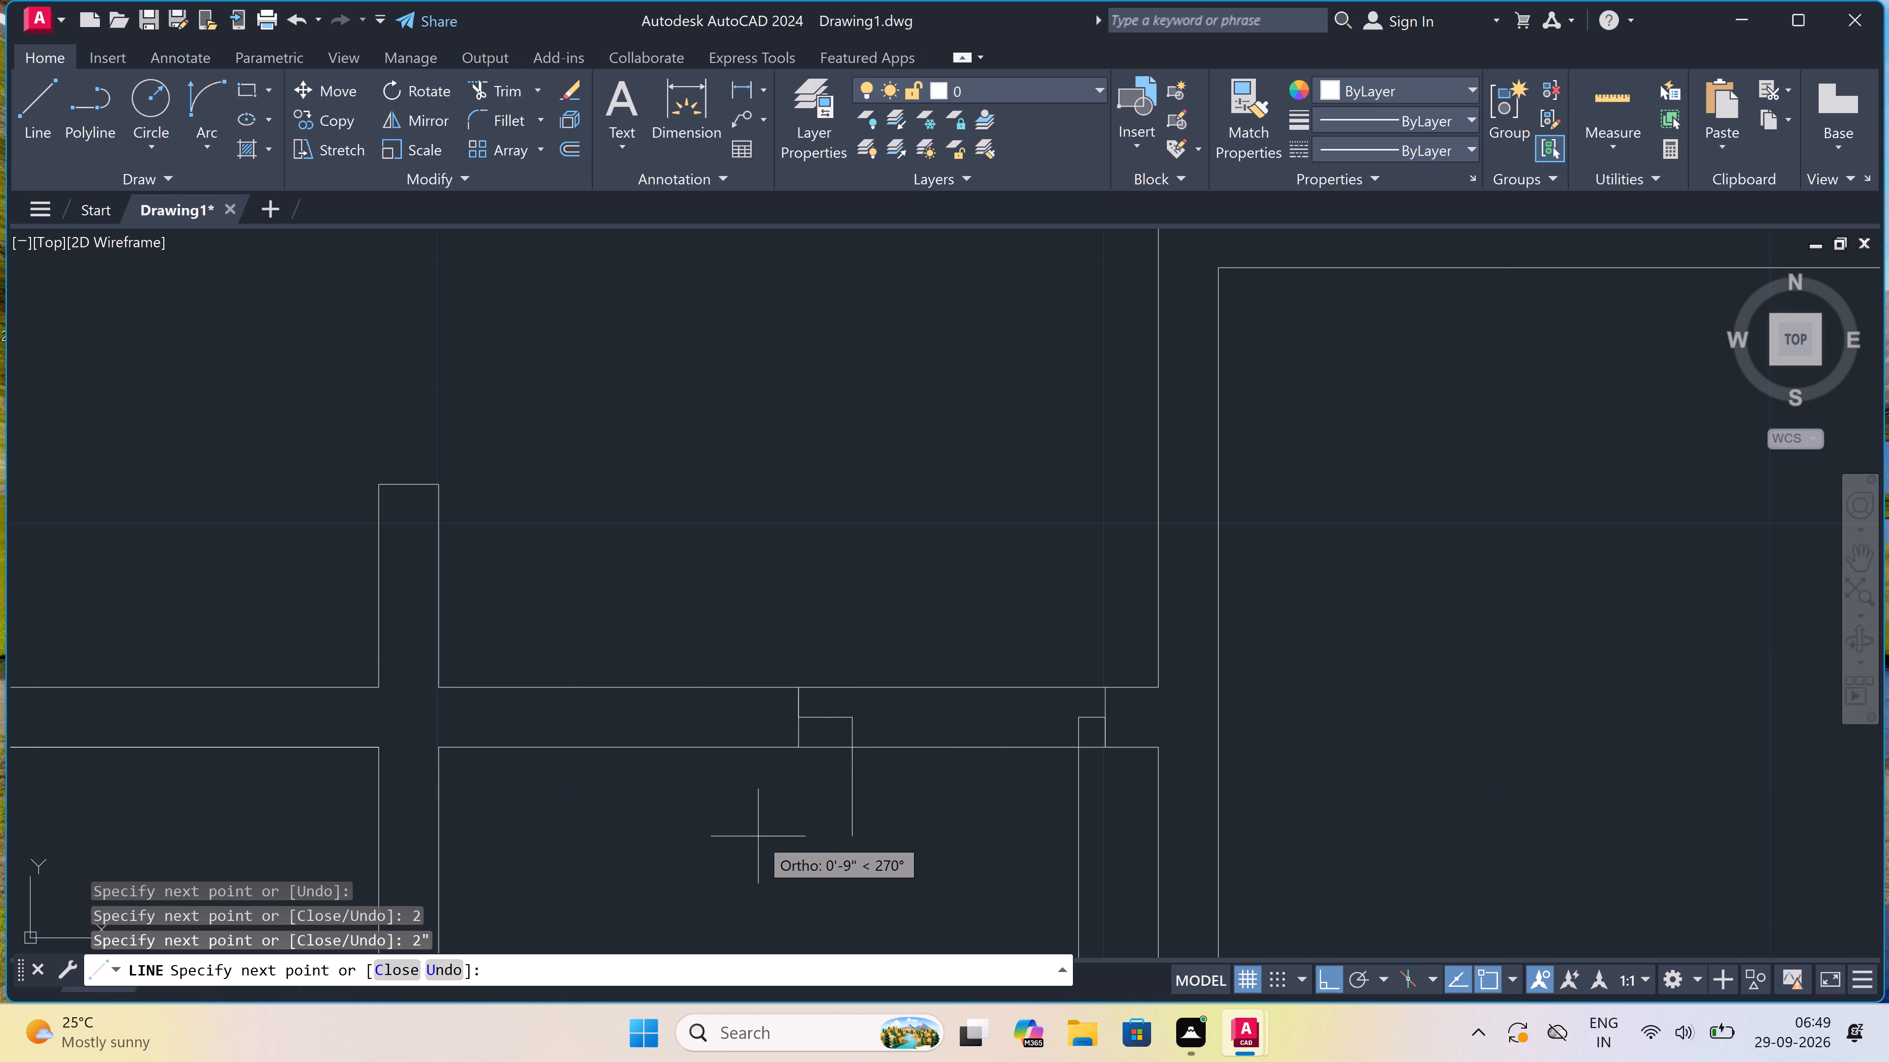
pyautogui.hotkey('ctrl', 'z')
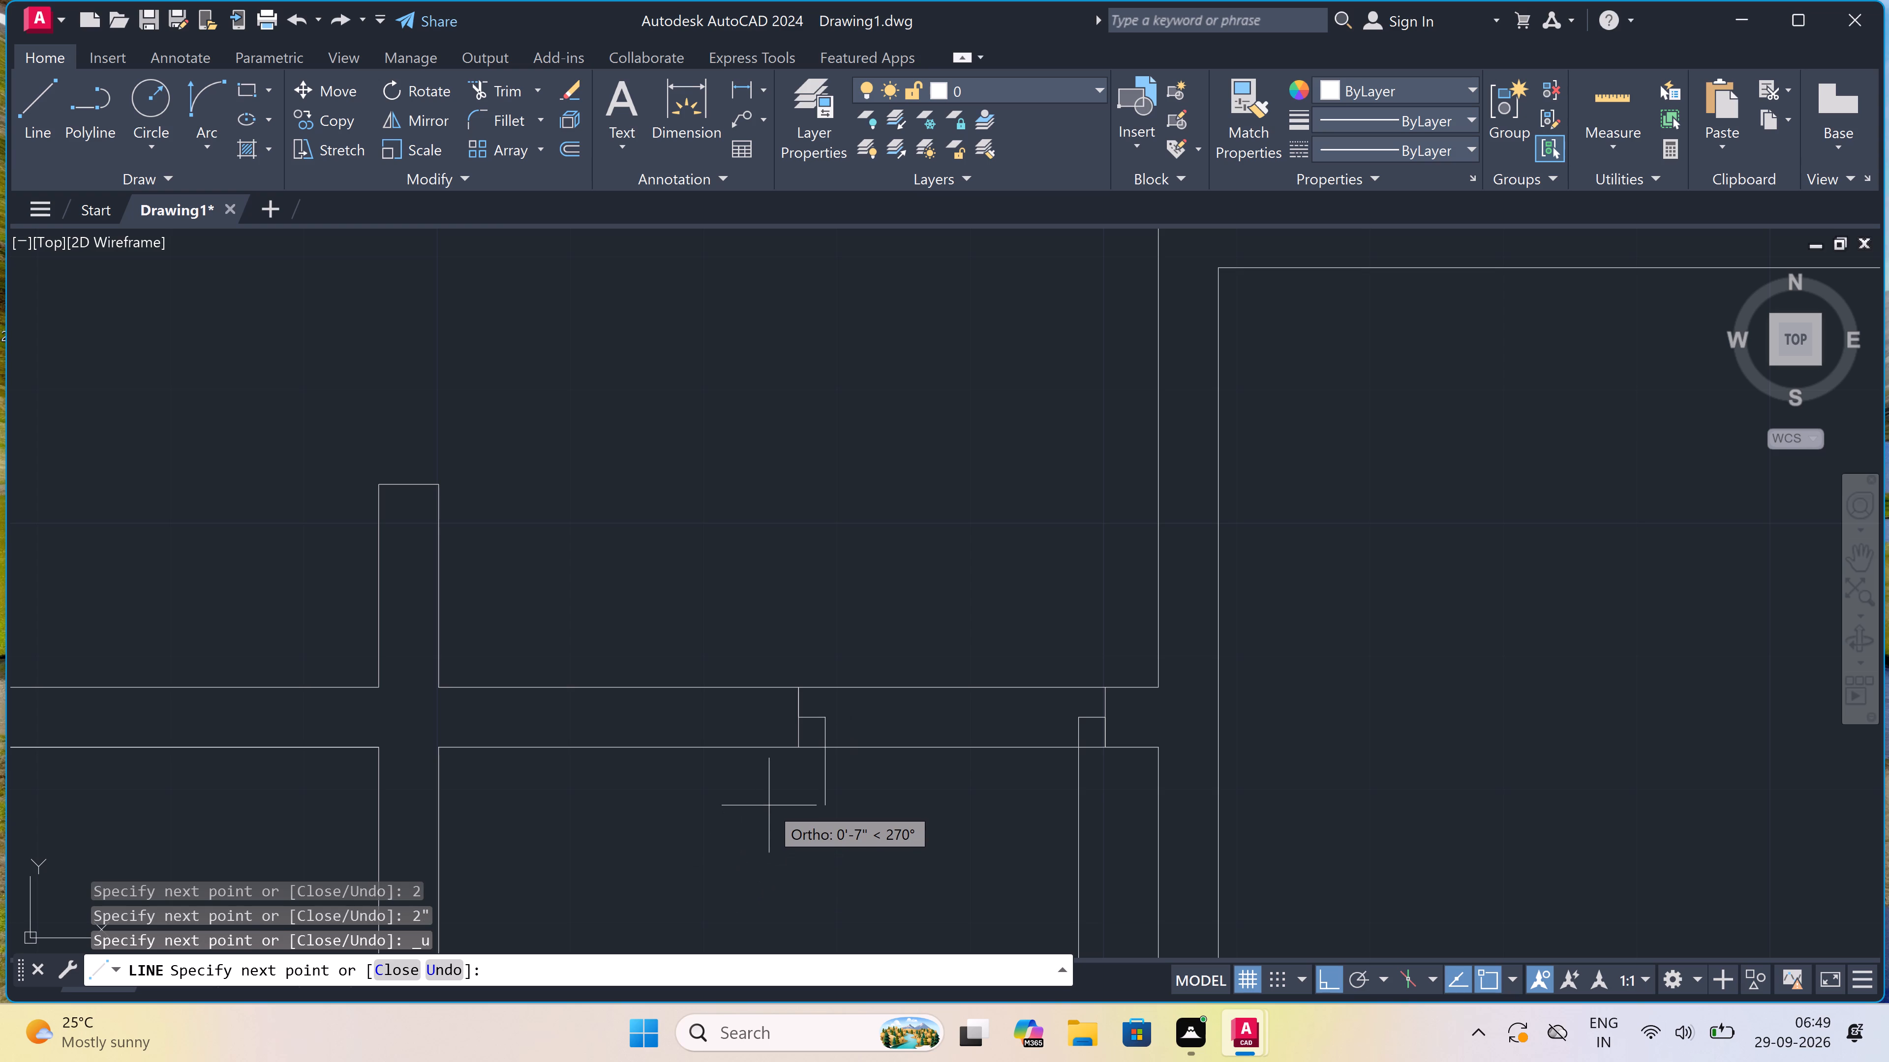
pyautogui.press('Escape')
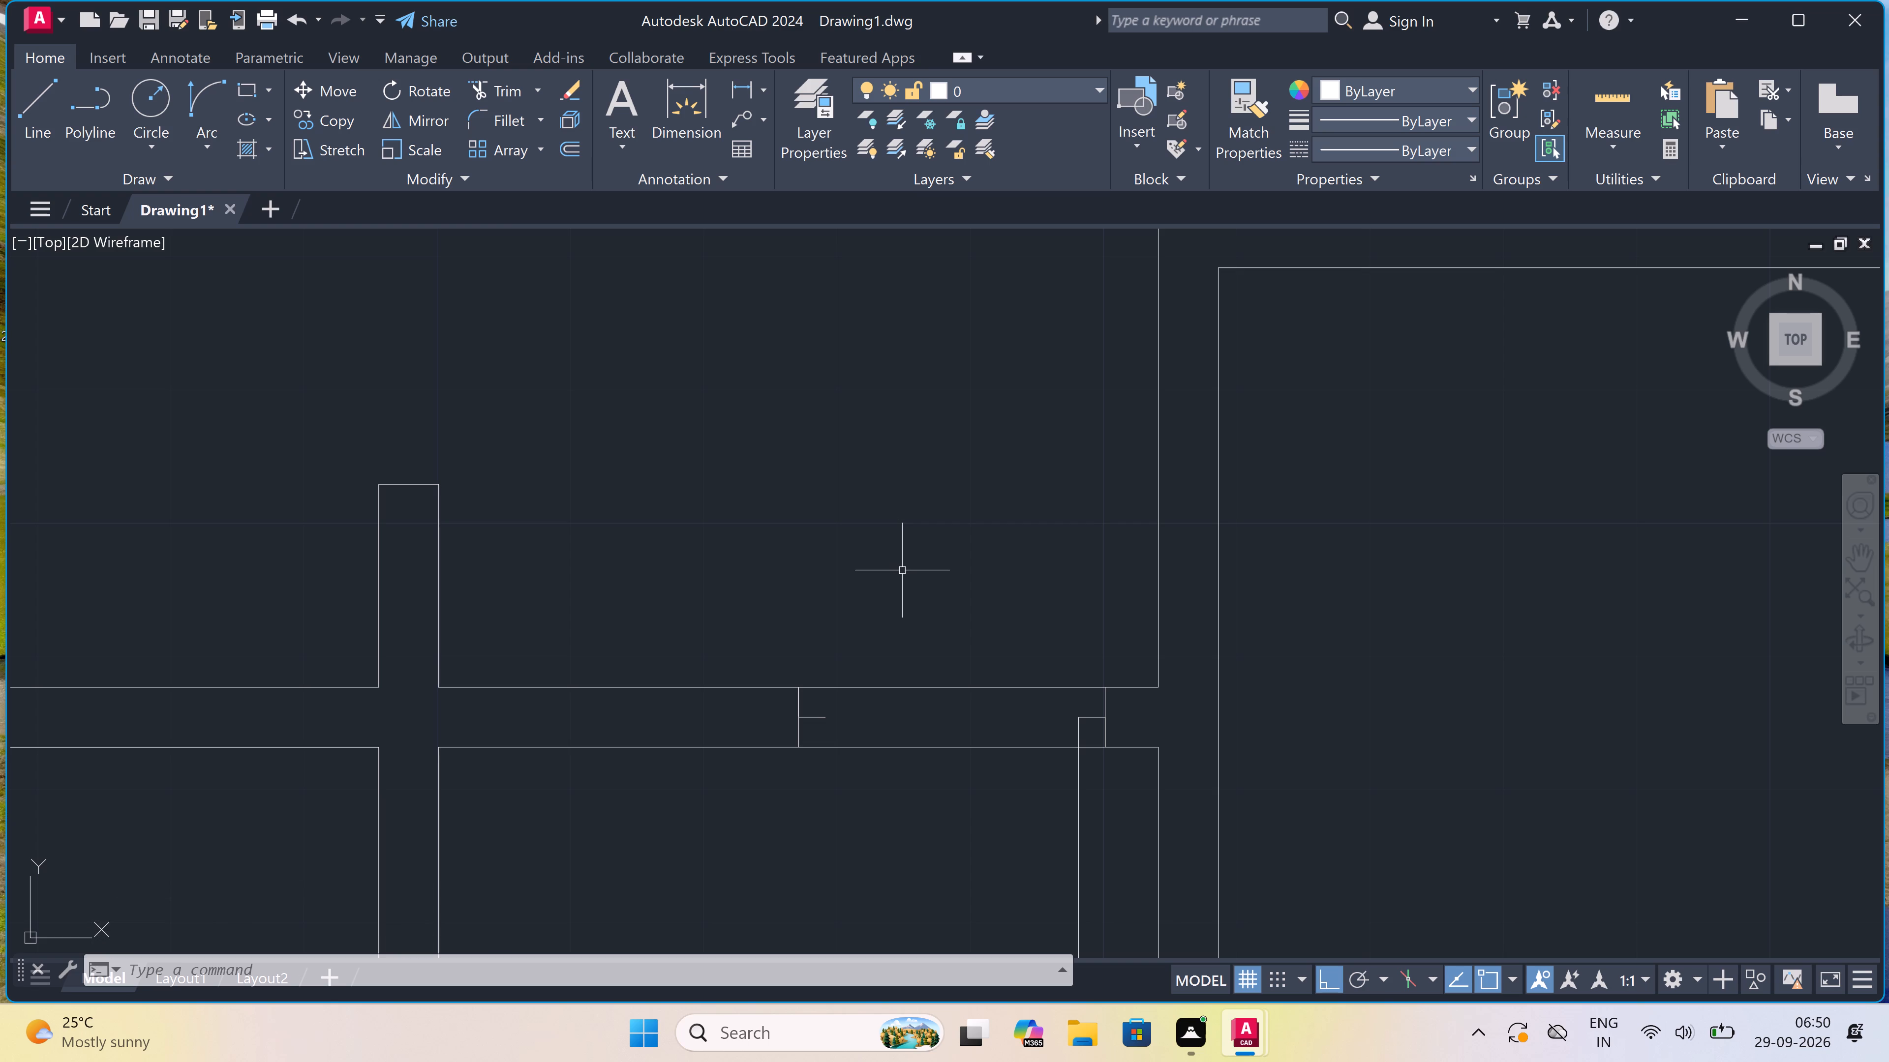
# Draw the door-swing arc from the west jamb's stub end to the south end of the 2' door leaf, starting southward.
pyautogui.scroll(-4, 904, 576)
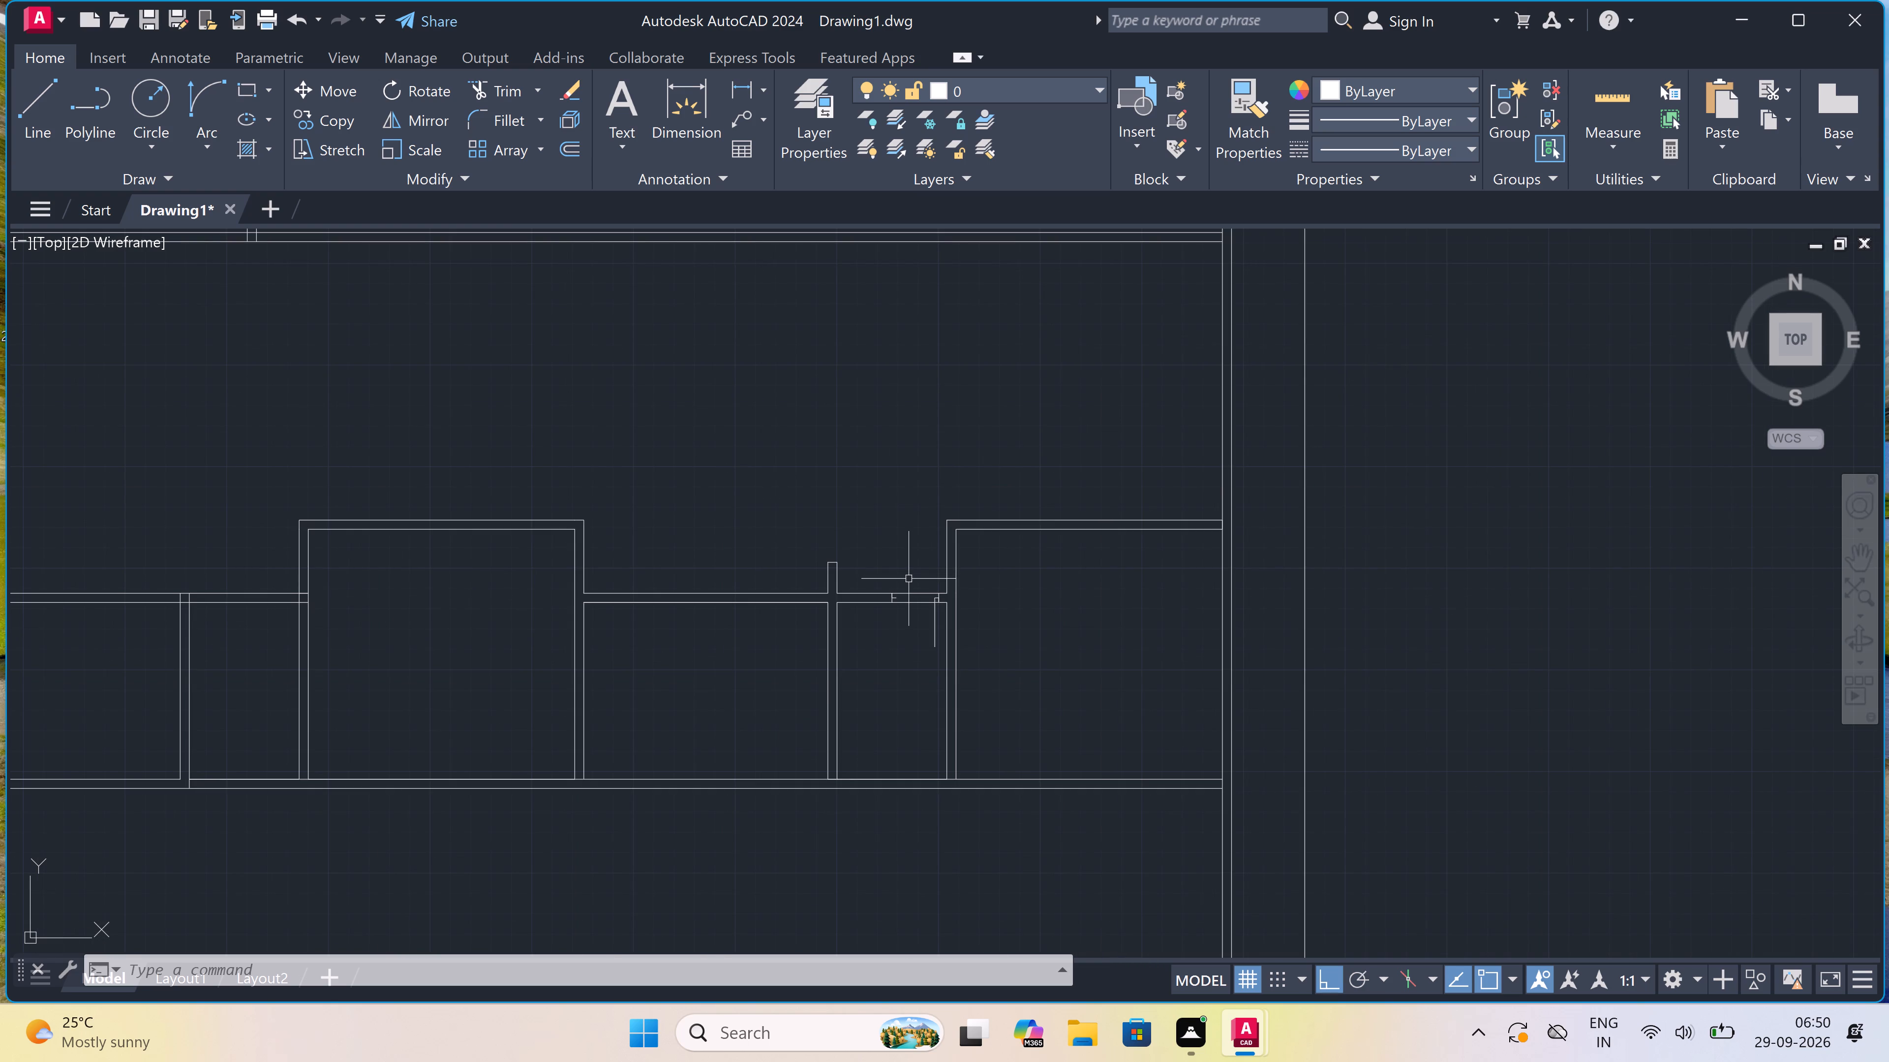
pyautogui.click(199, 101)
pyautogui.scroll(2, 921, 643)
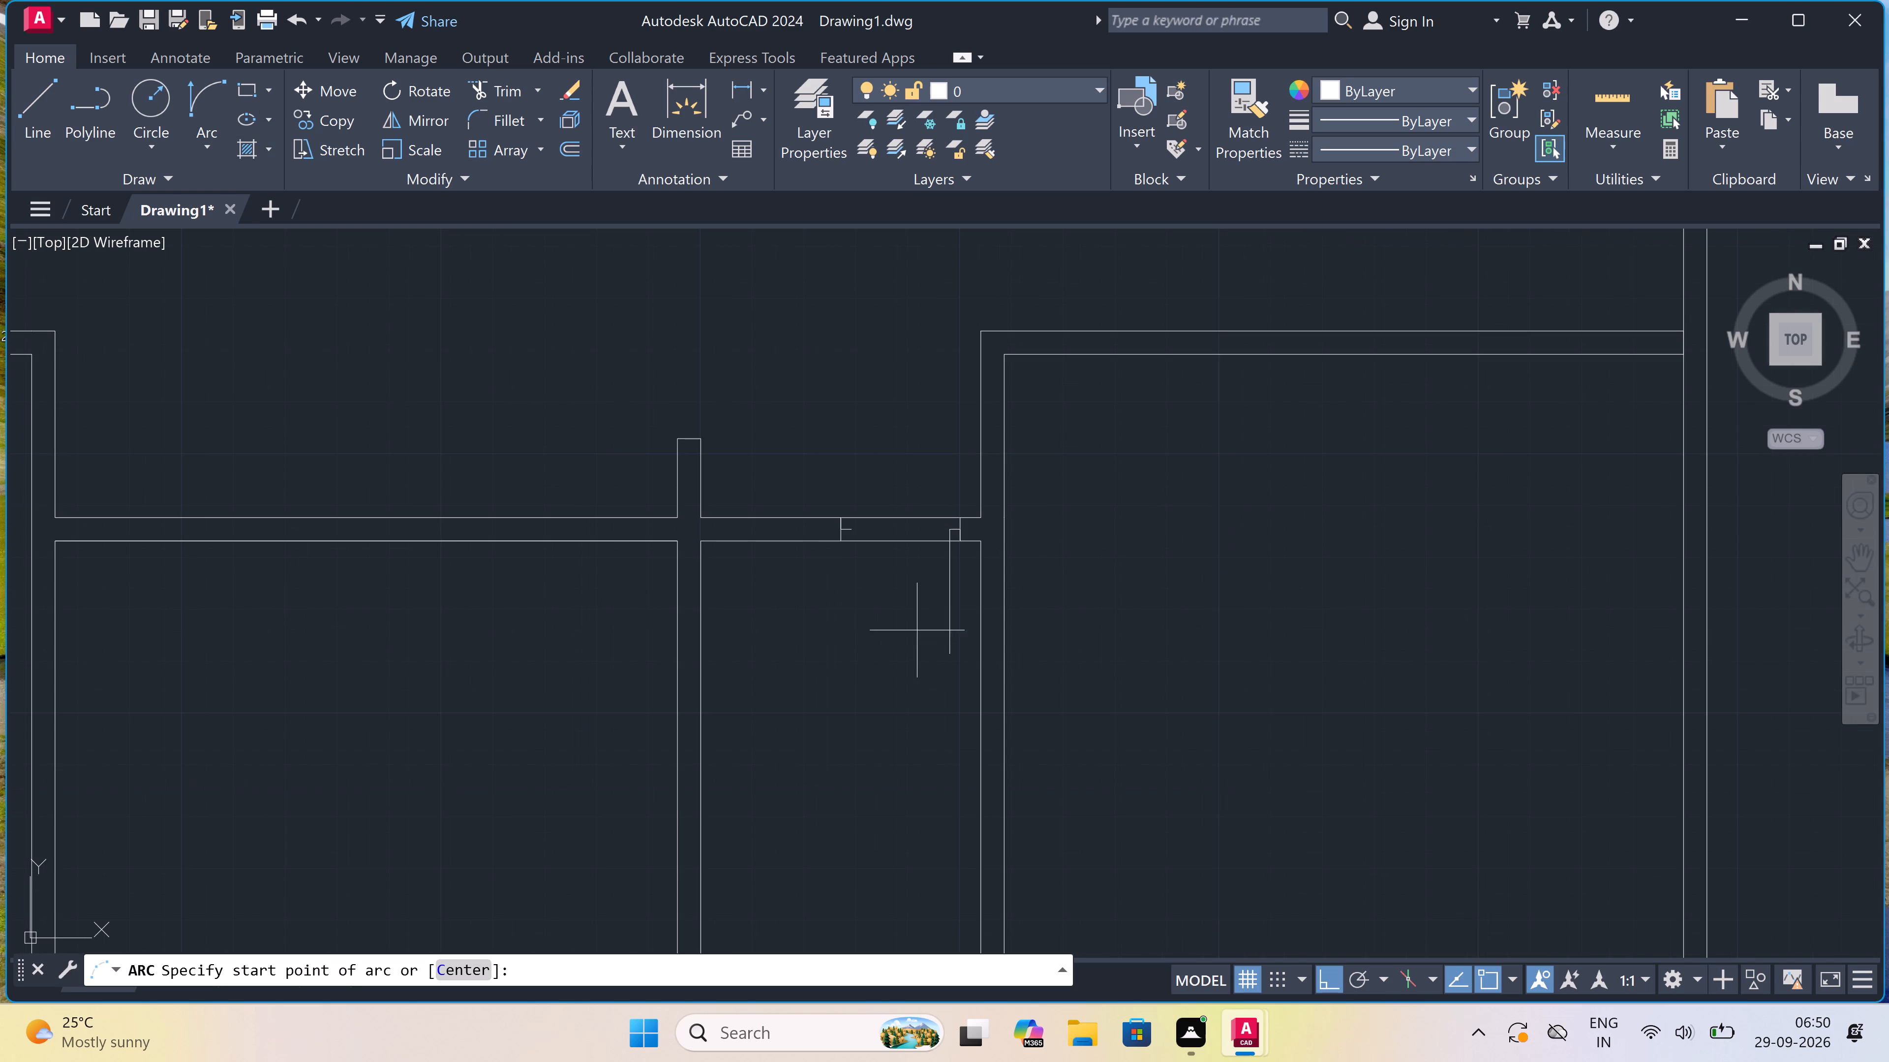
pyautogui.scroll(2, 869, 587)
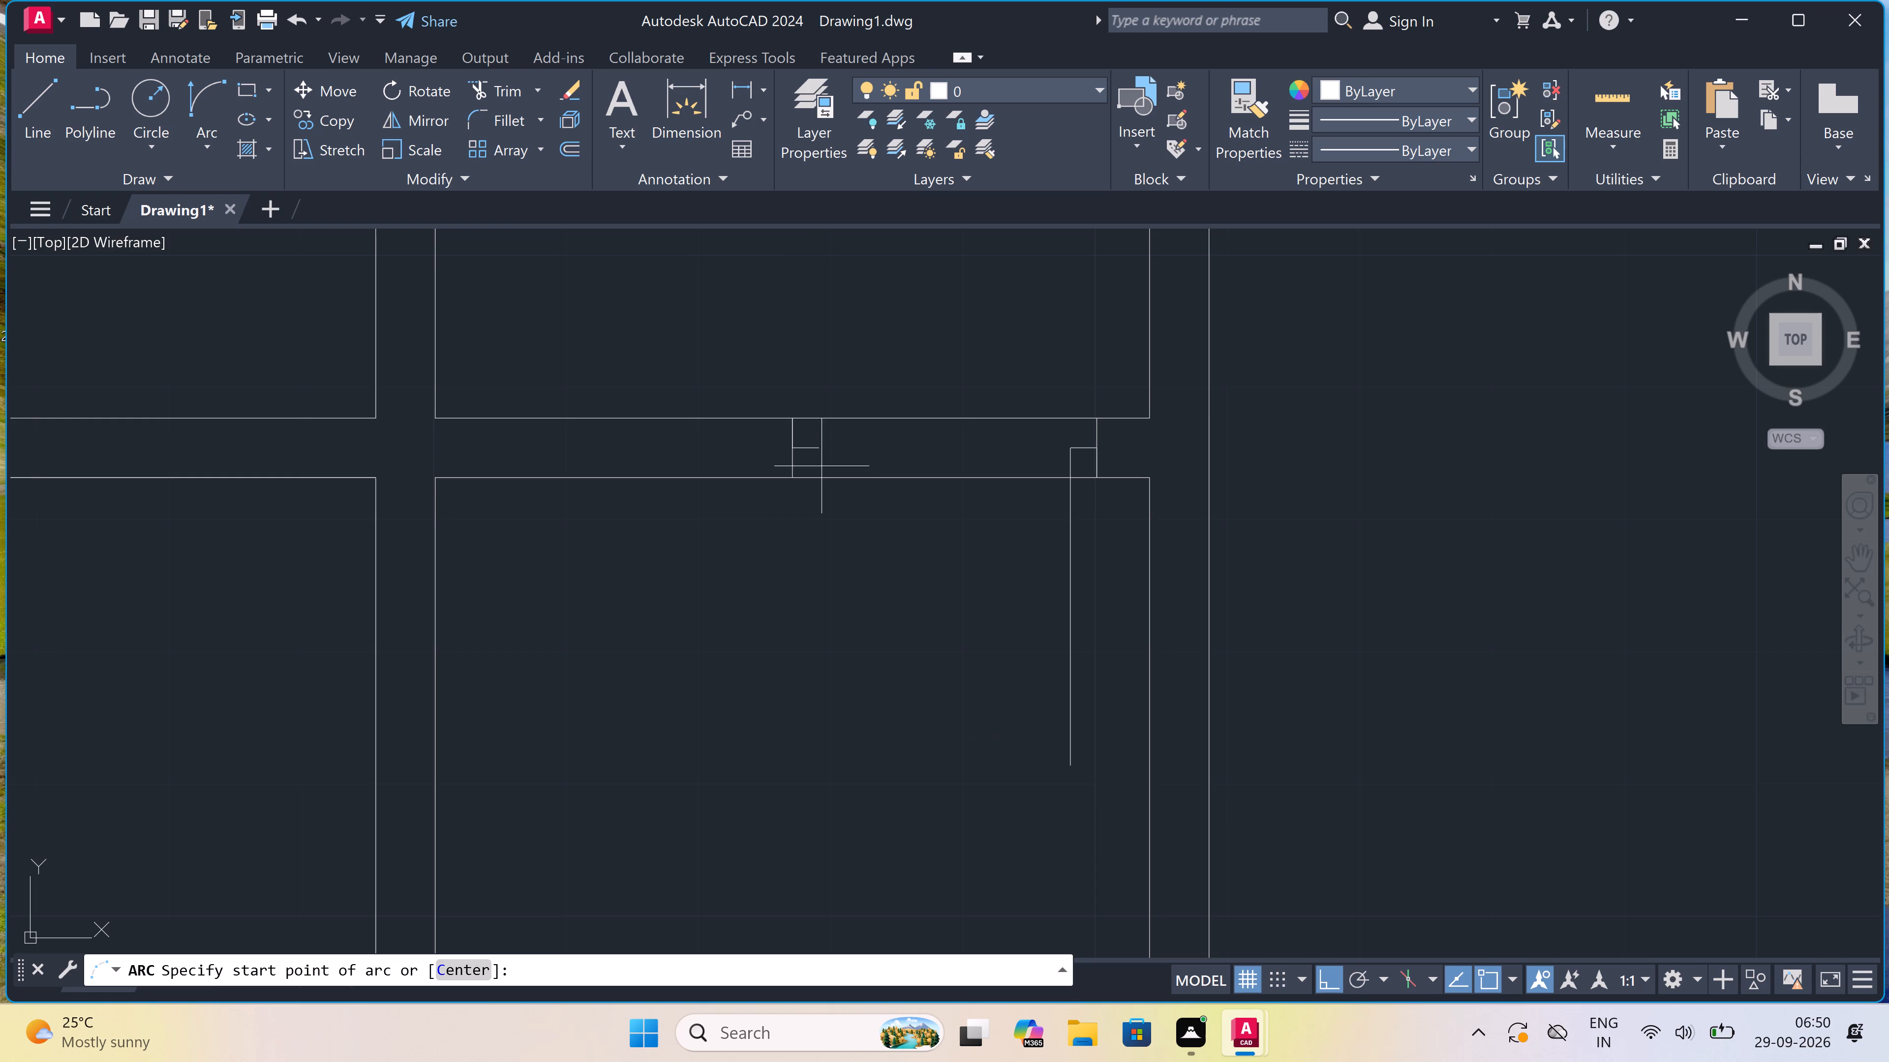
pyautogui.click(814, 447)
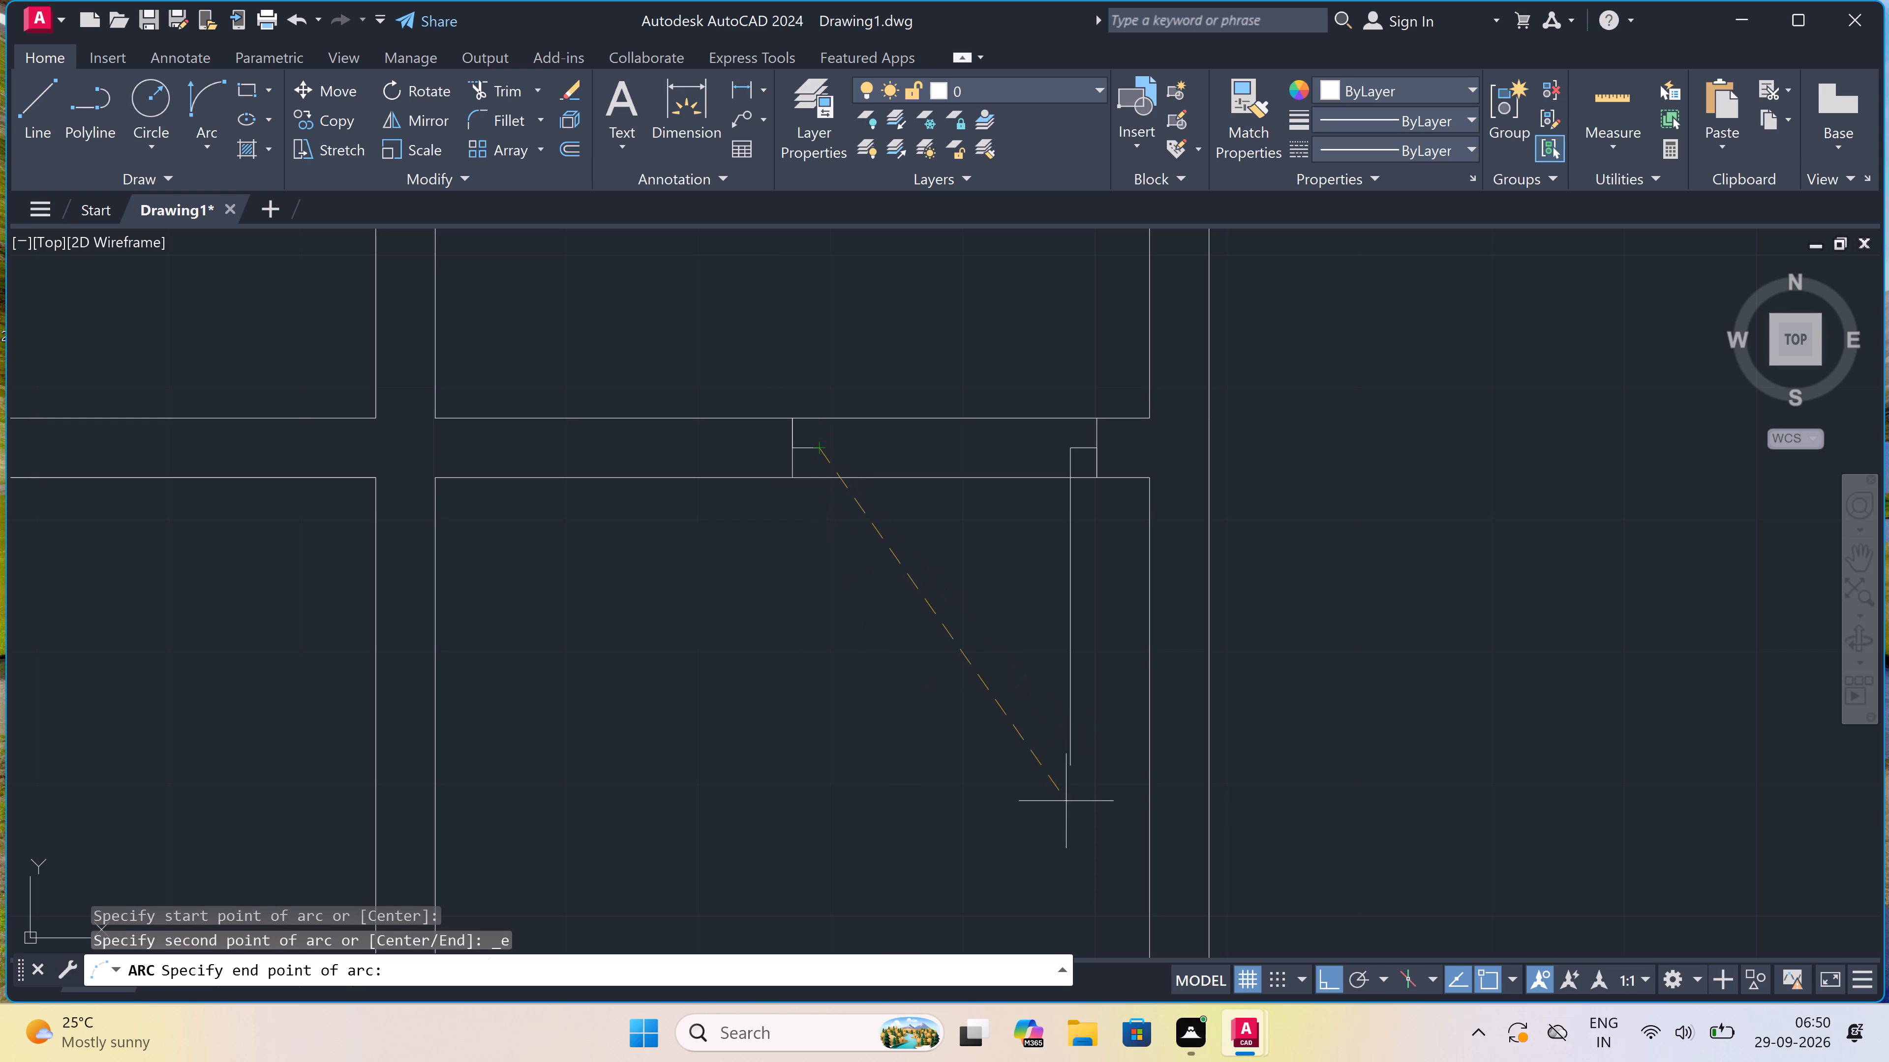
pyautogui.doubleClick(1071, 766)
pyautogui.doubleClick(1040, 783)
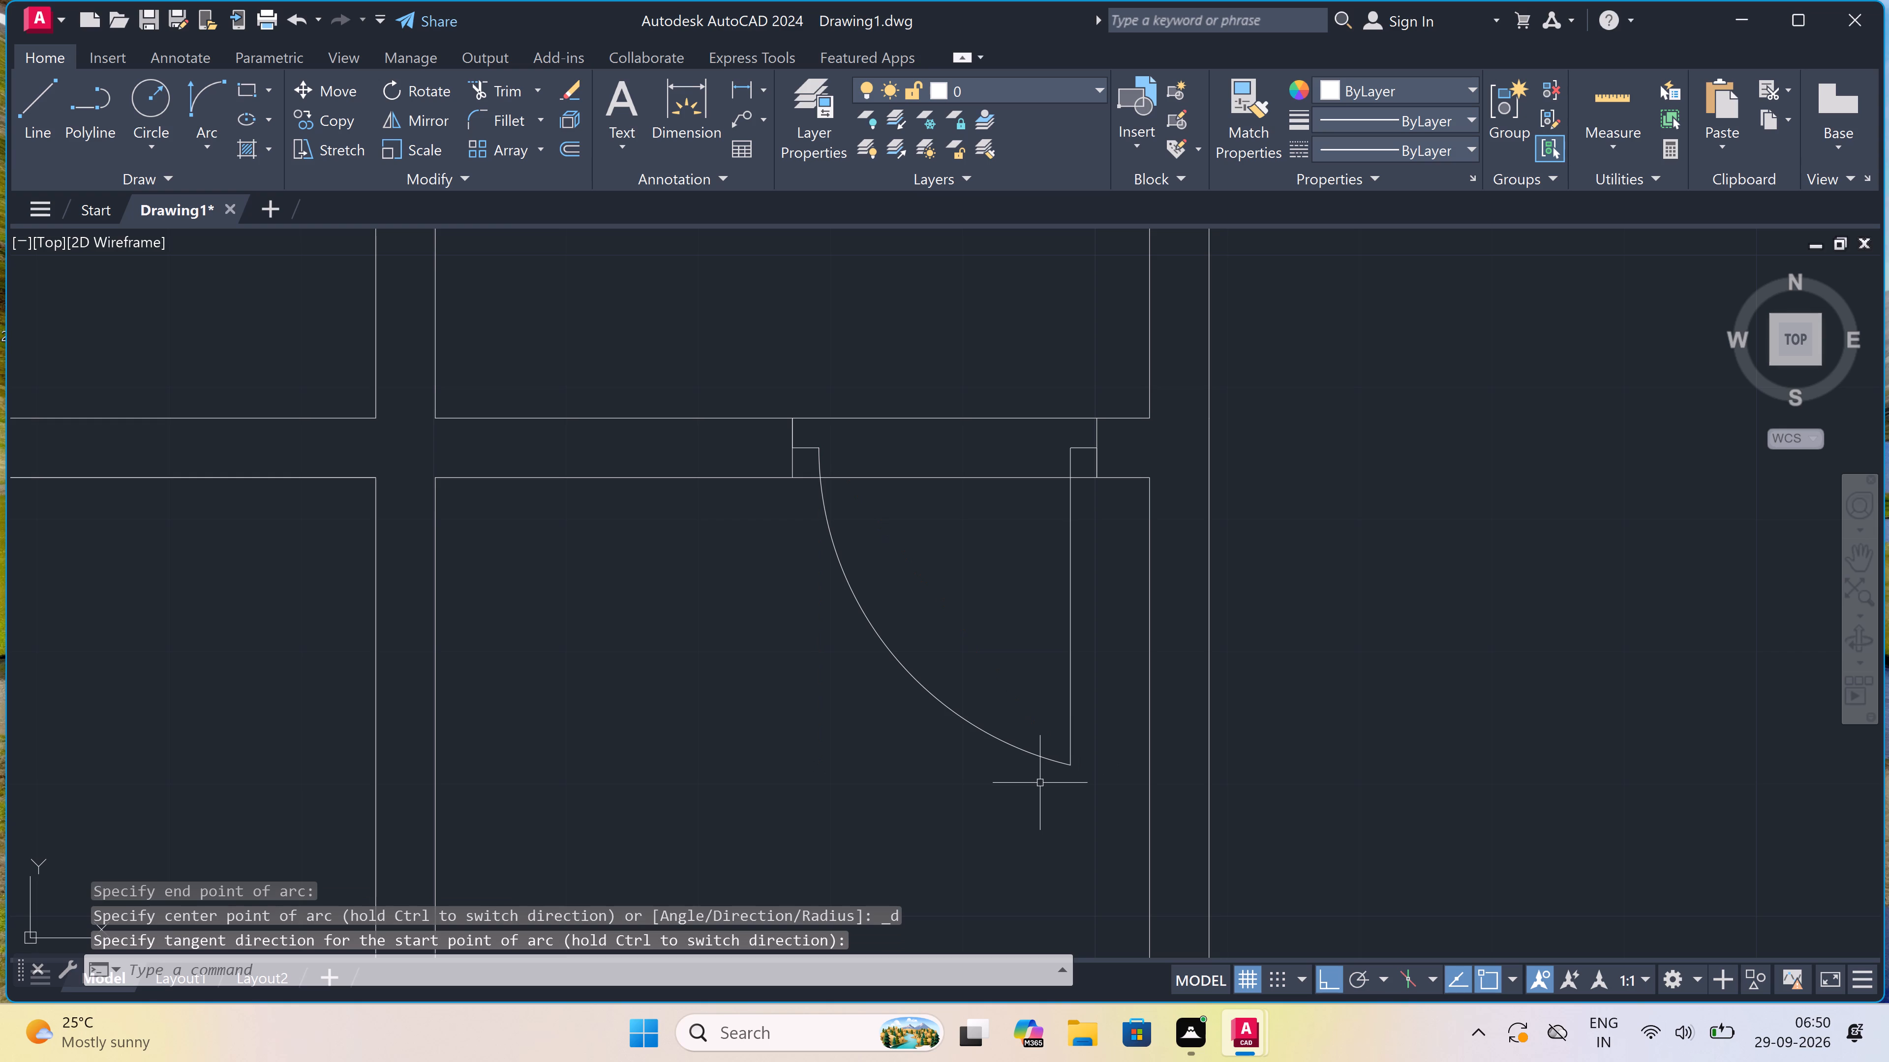
# Trim both horizontal wall lines within the door opening between the two jambs.
pyautogui.write('tr')
pyautogui.press('space')
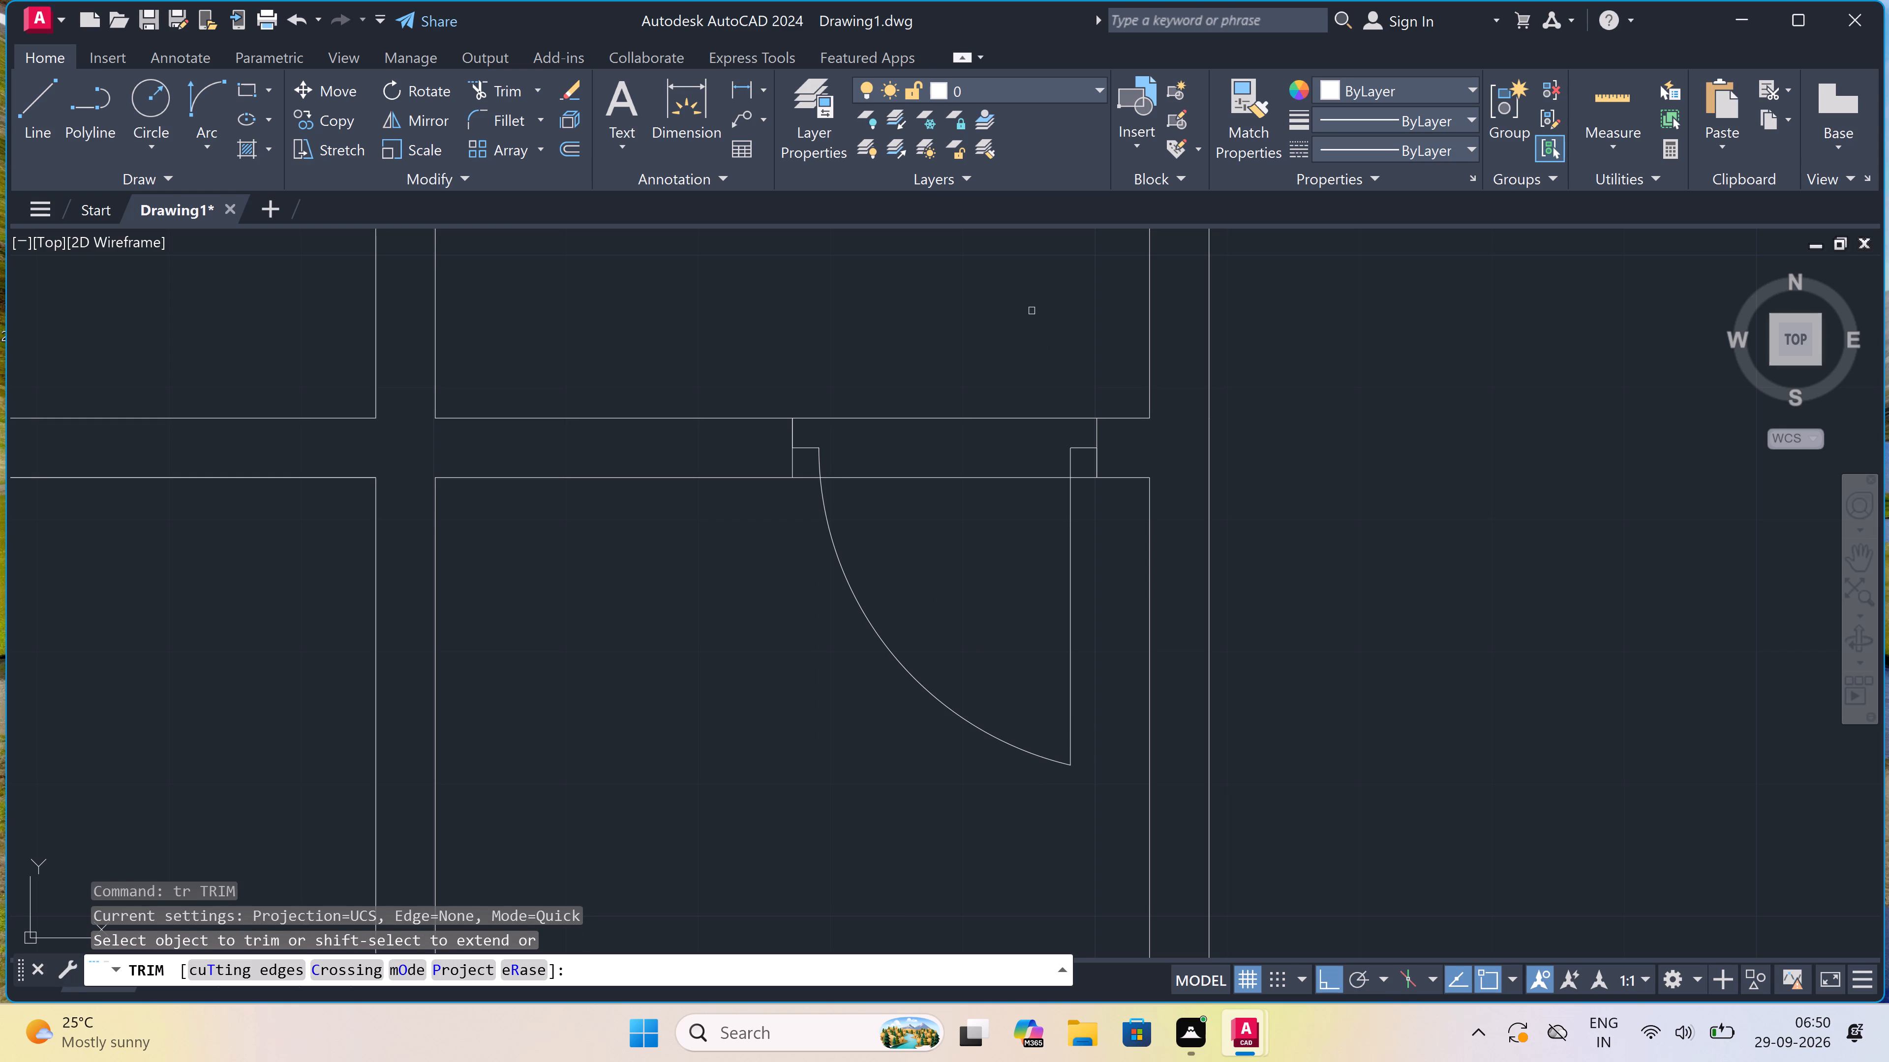
pyautogui.click(970, 374)
pyautogui.click(949, 529)
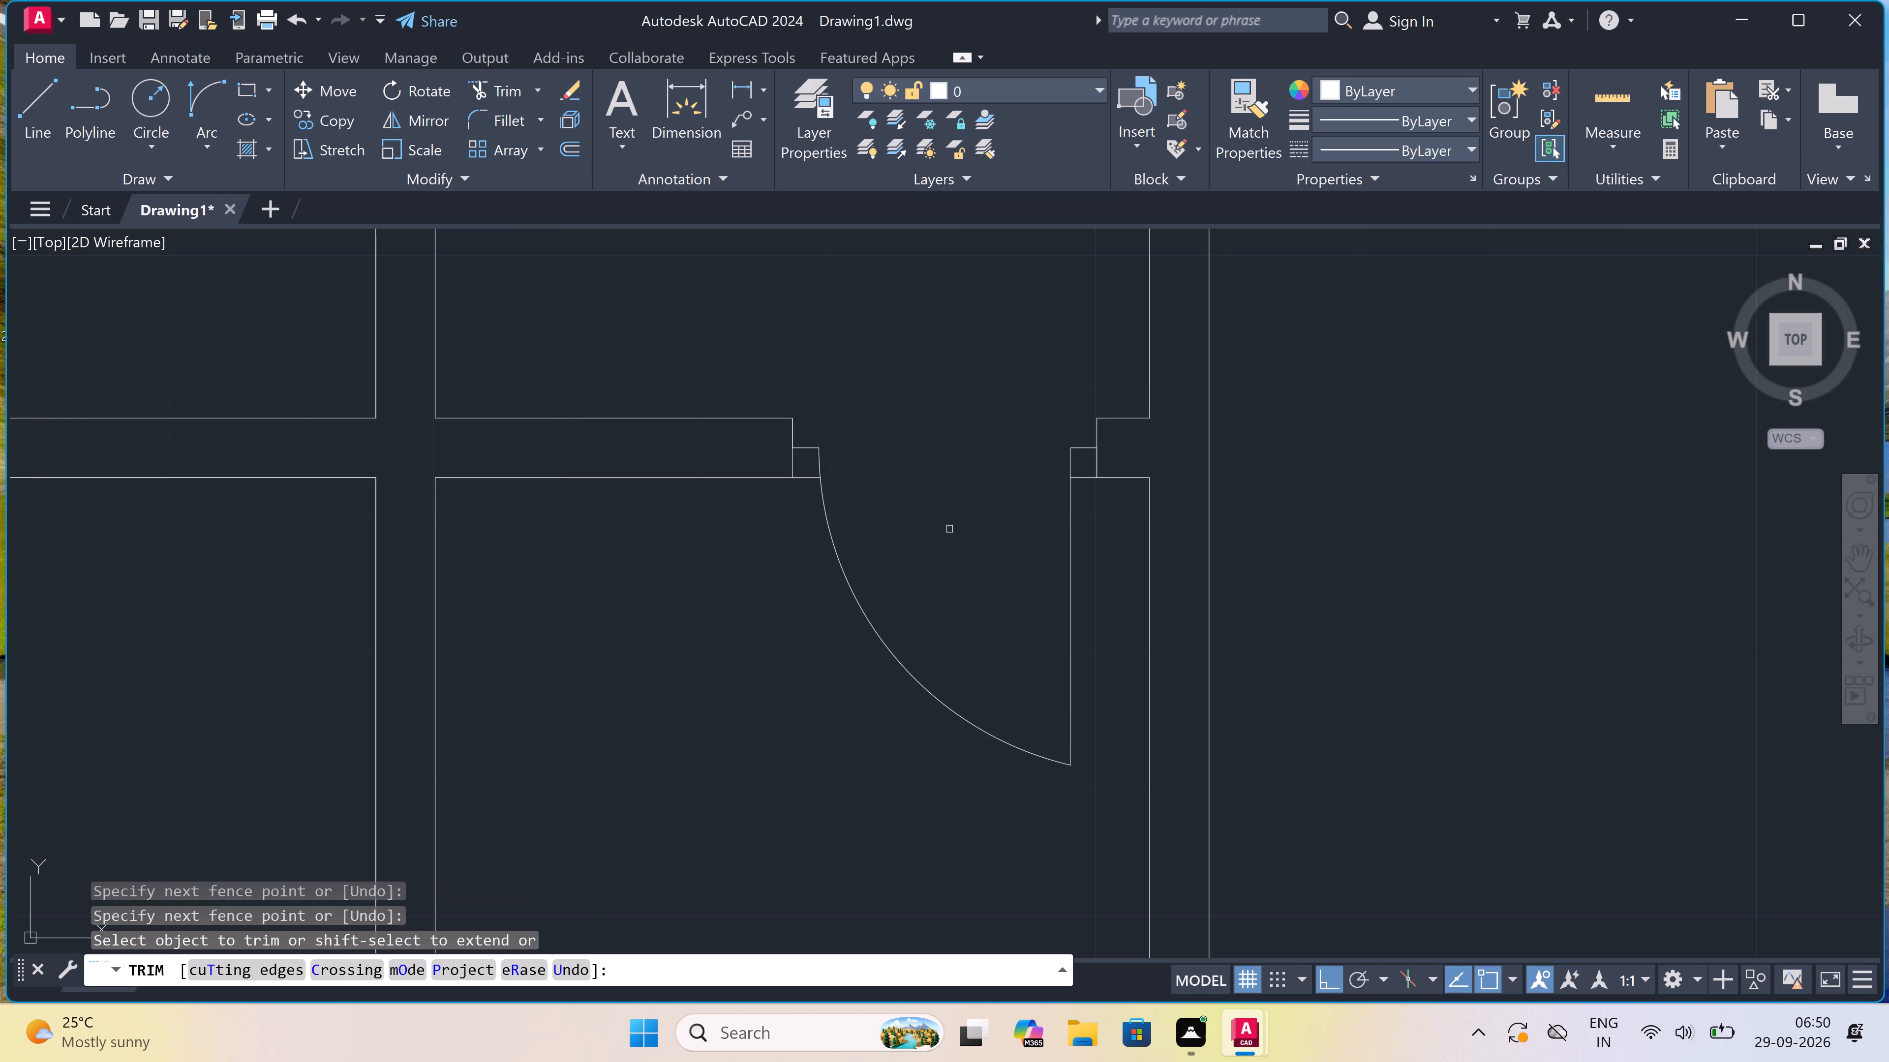
pyautogui.press('Escape')
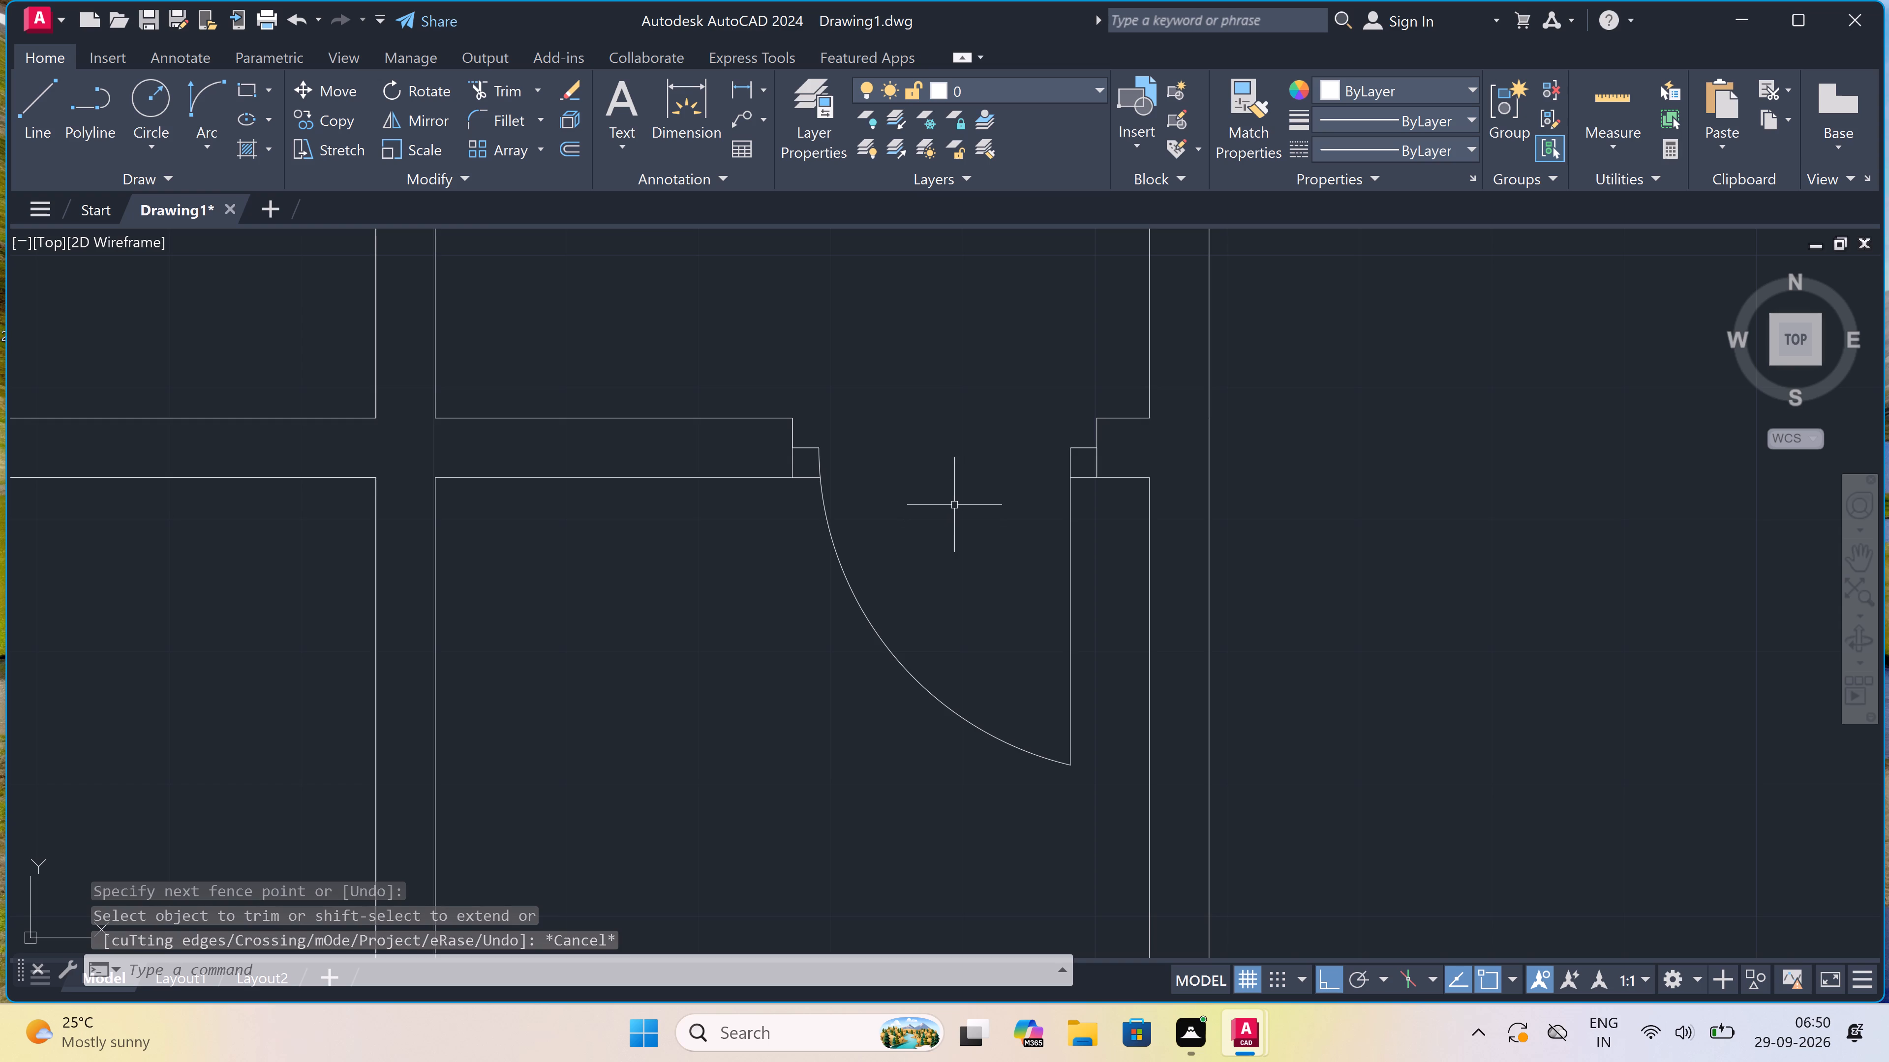
# Draw a jamb line across the second partition just below its upper corner, and from its midpoint 2" south and 3' east.
pyautogui.scroll(-3, 954, 504)
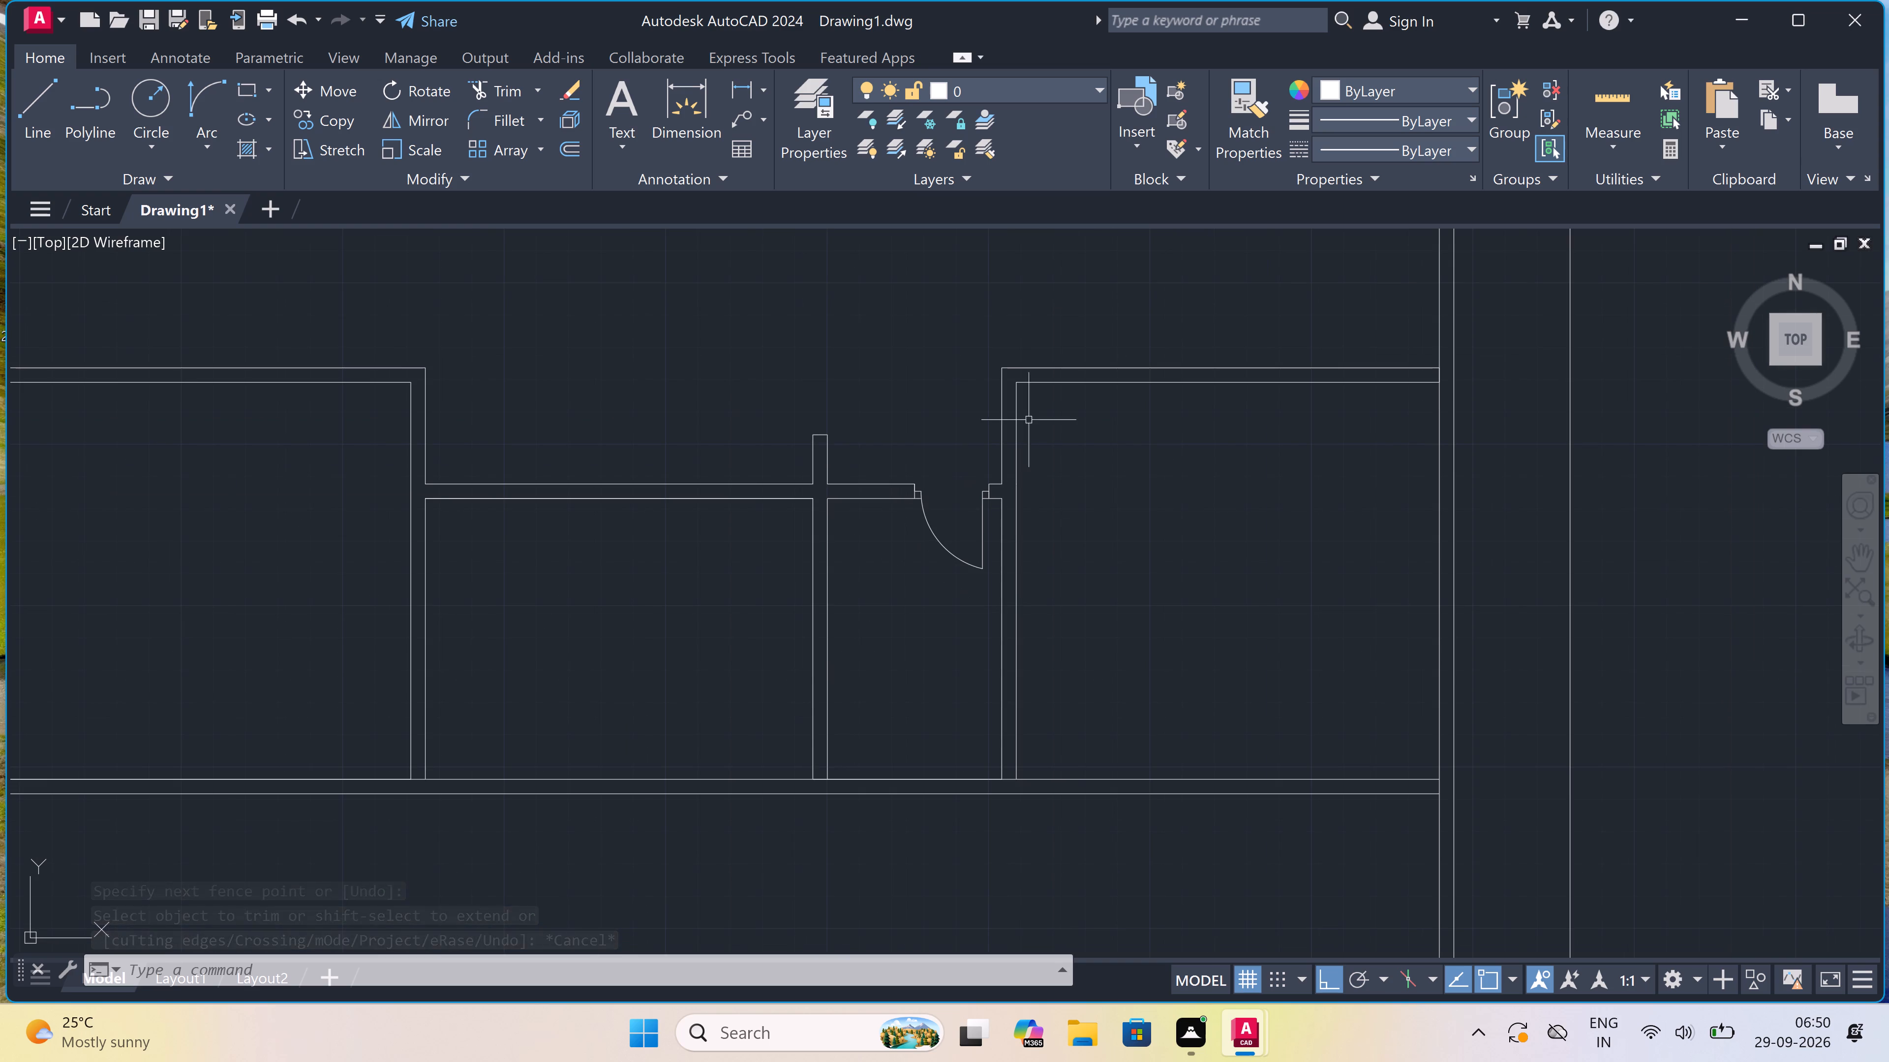
pyautogui.scroll(2, 1040, 379)
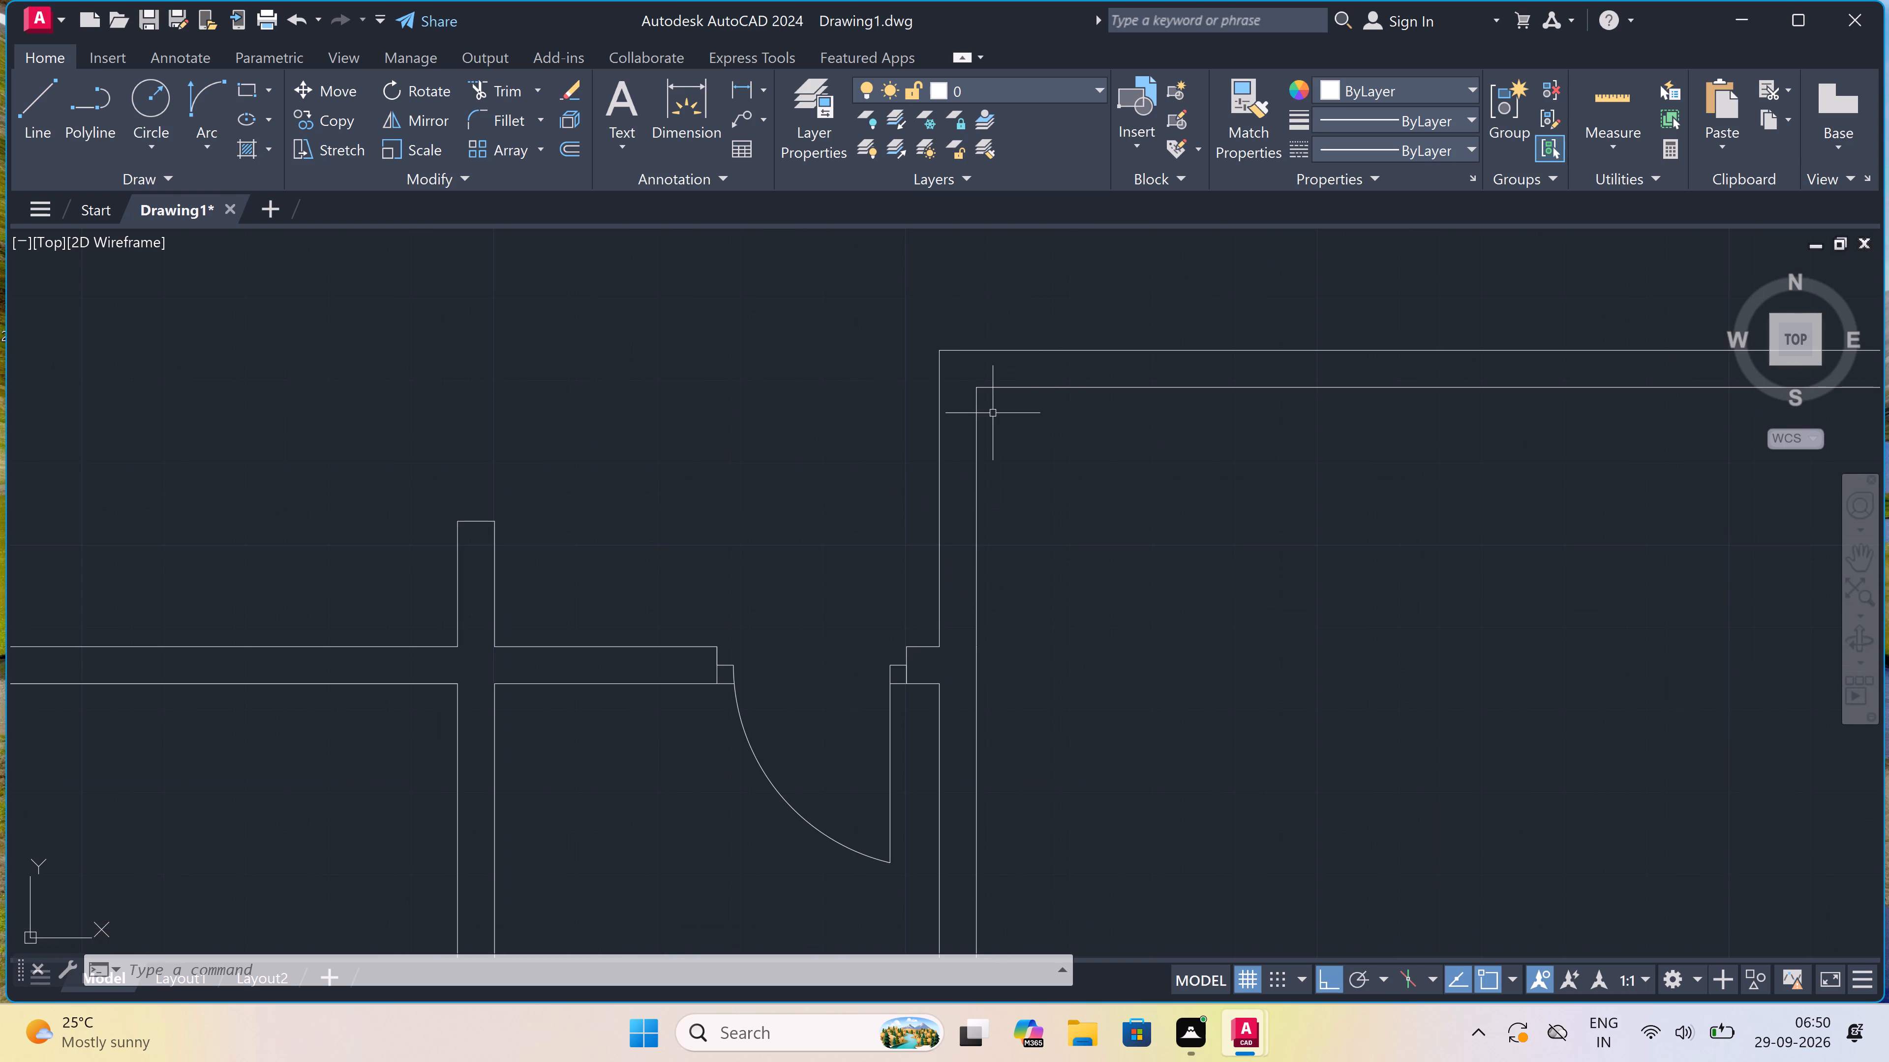
pyautogui.press('l')
pyautogui.press('space')
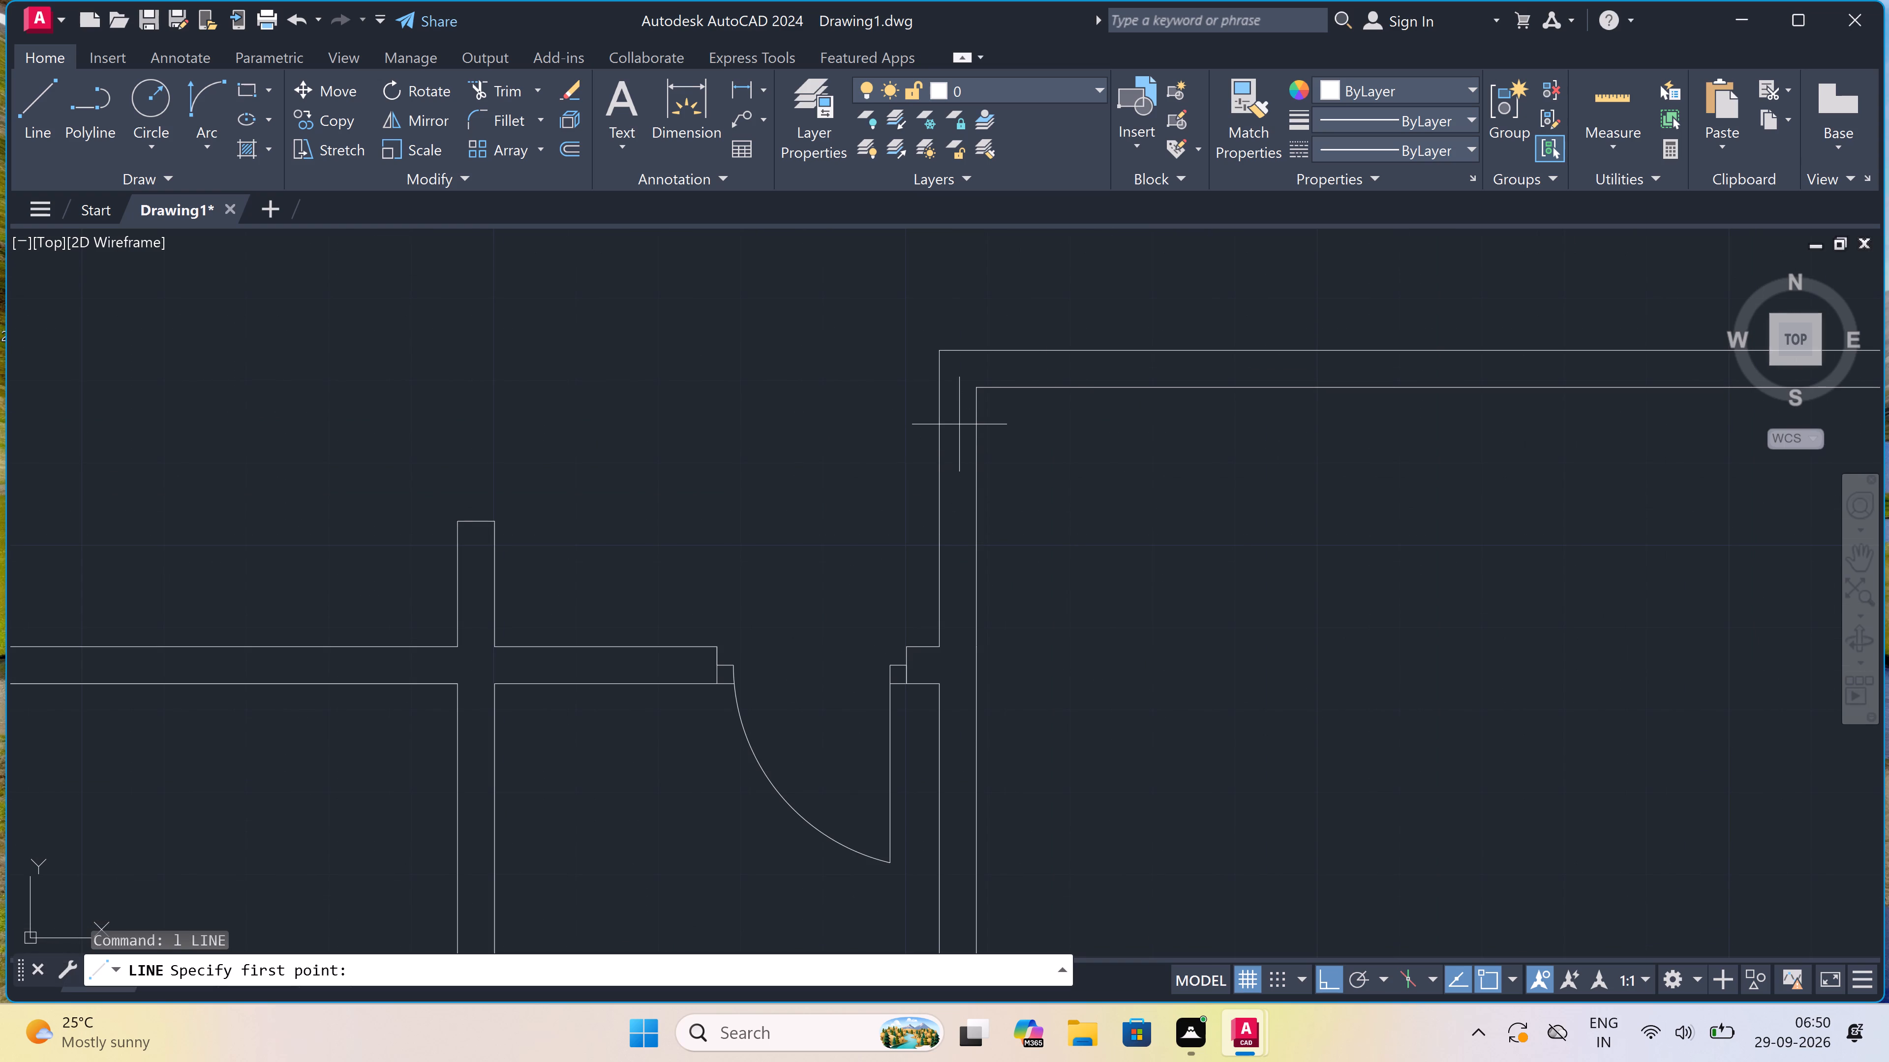
pyautogui.click(970, 419)
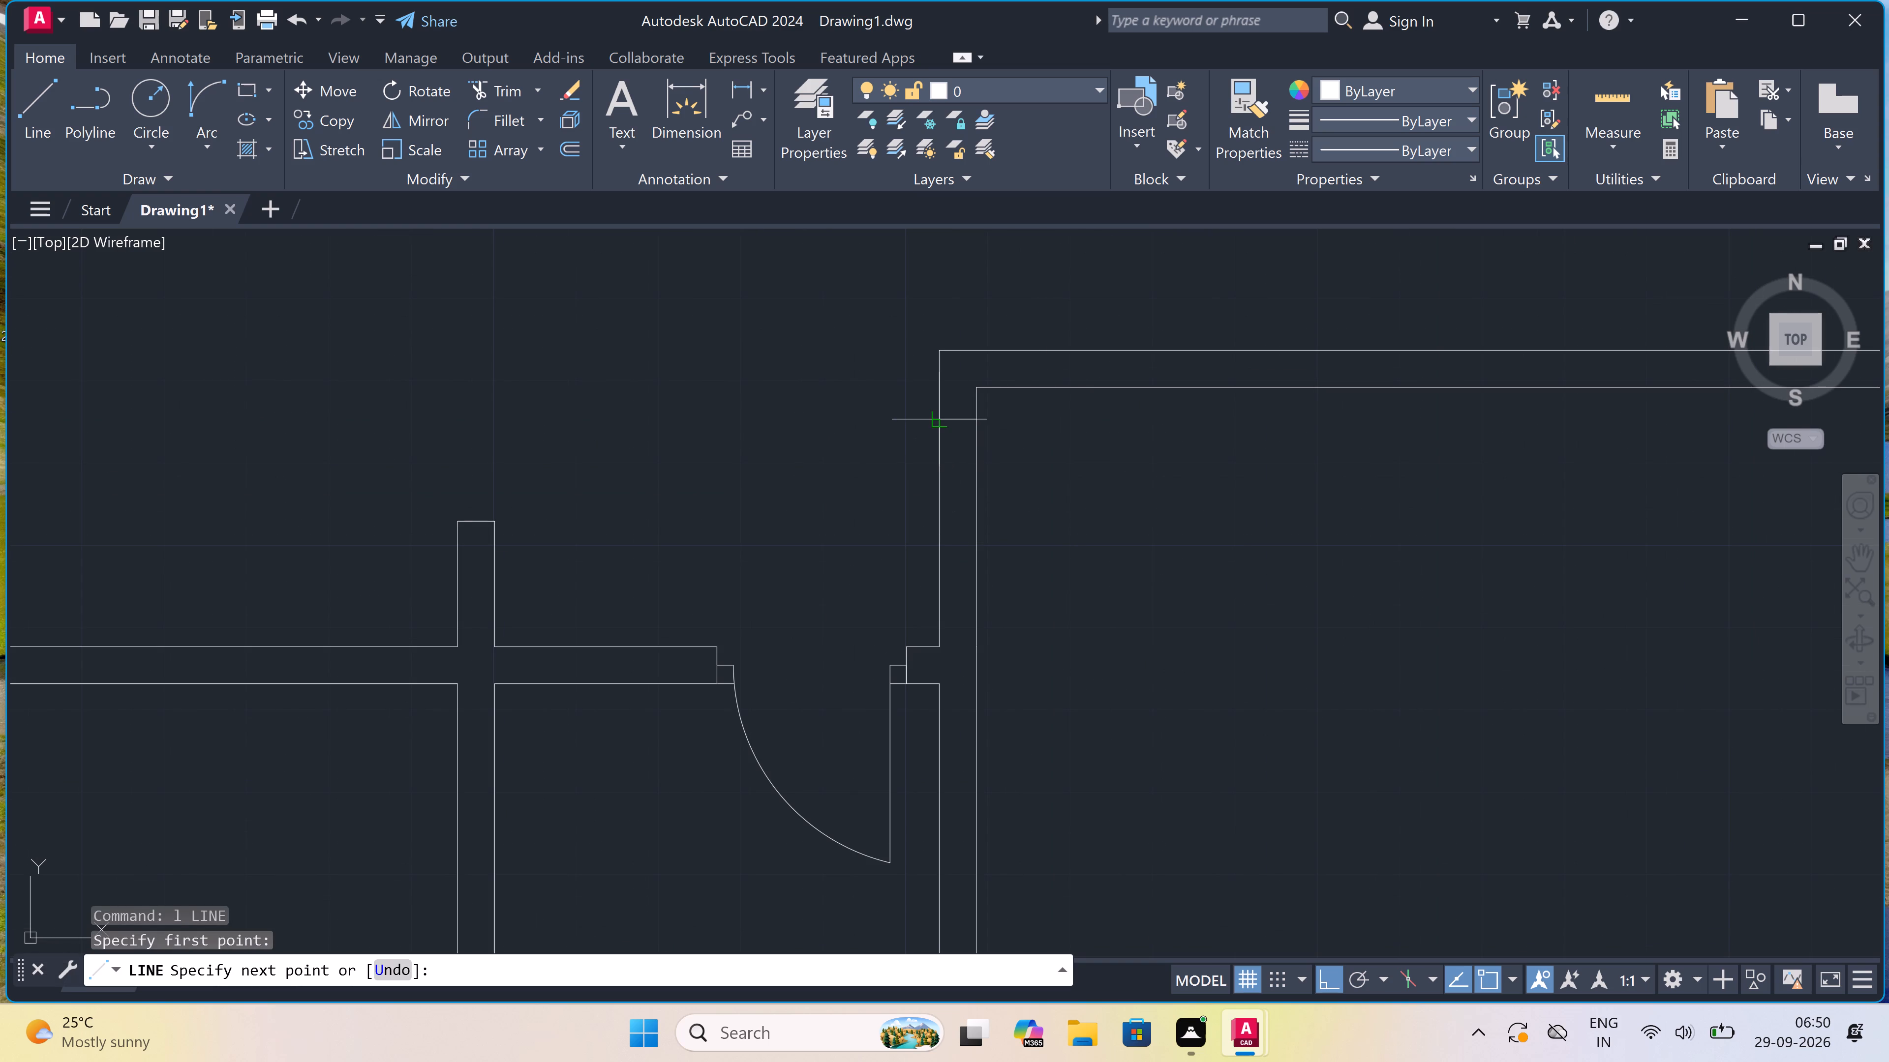
pyautogui.click(945, 421)
pyautogui.click(954, 423)
pyautogui.write('2"')
pyautogui.press('space')
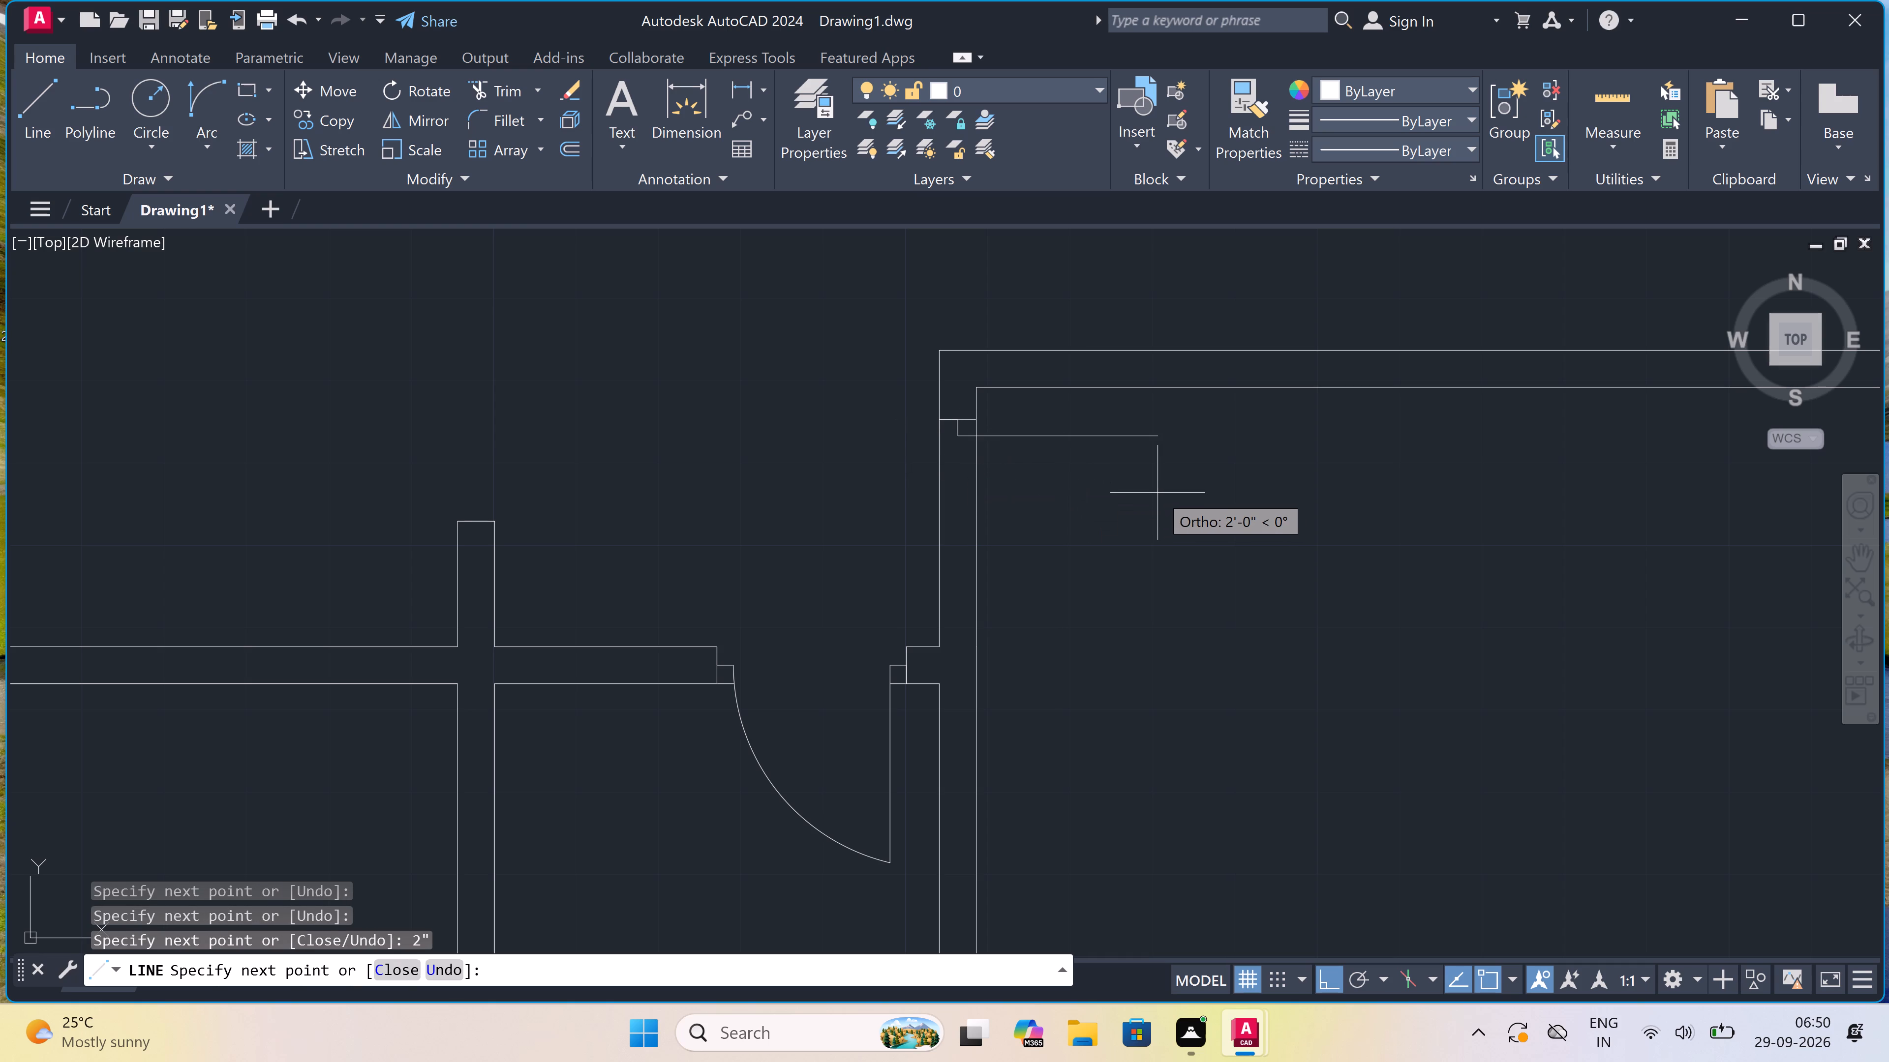
pyautogui.write("3'")
pyautogui.press('space')
pyautogui.press('Escape')
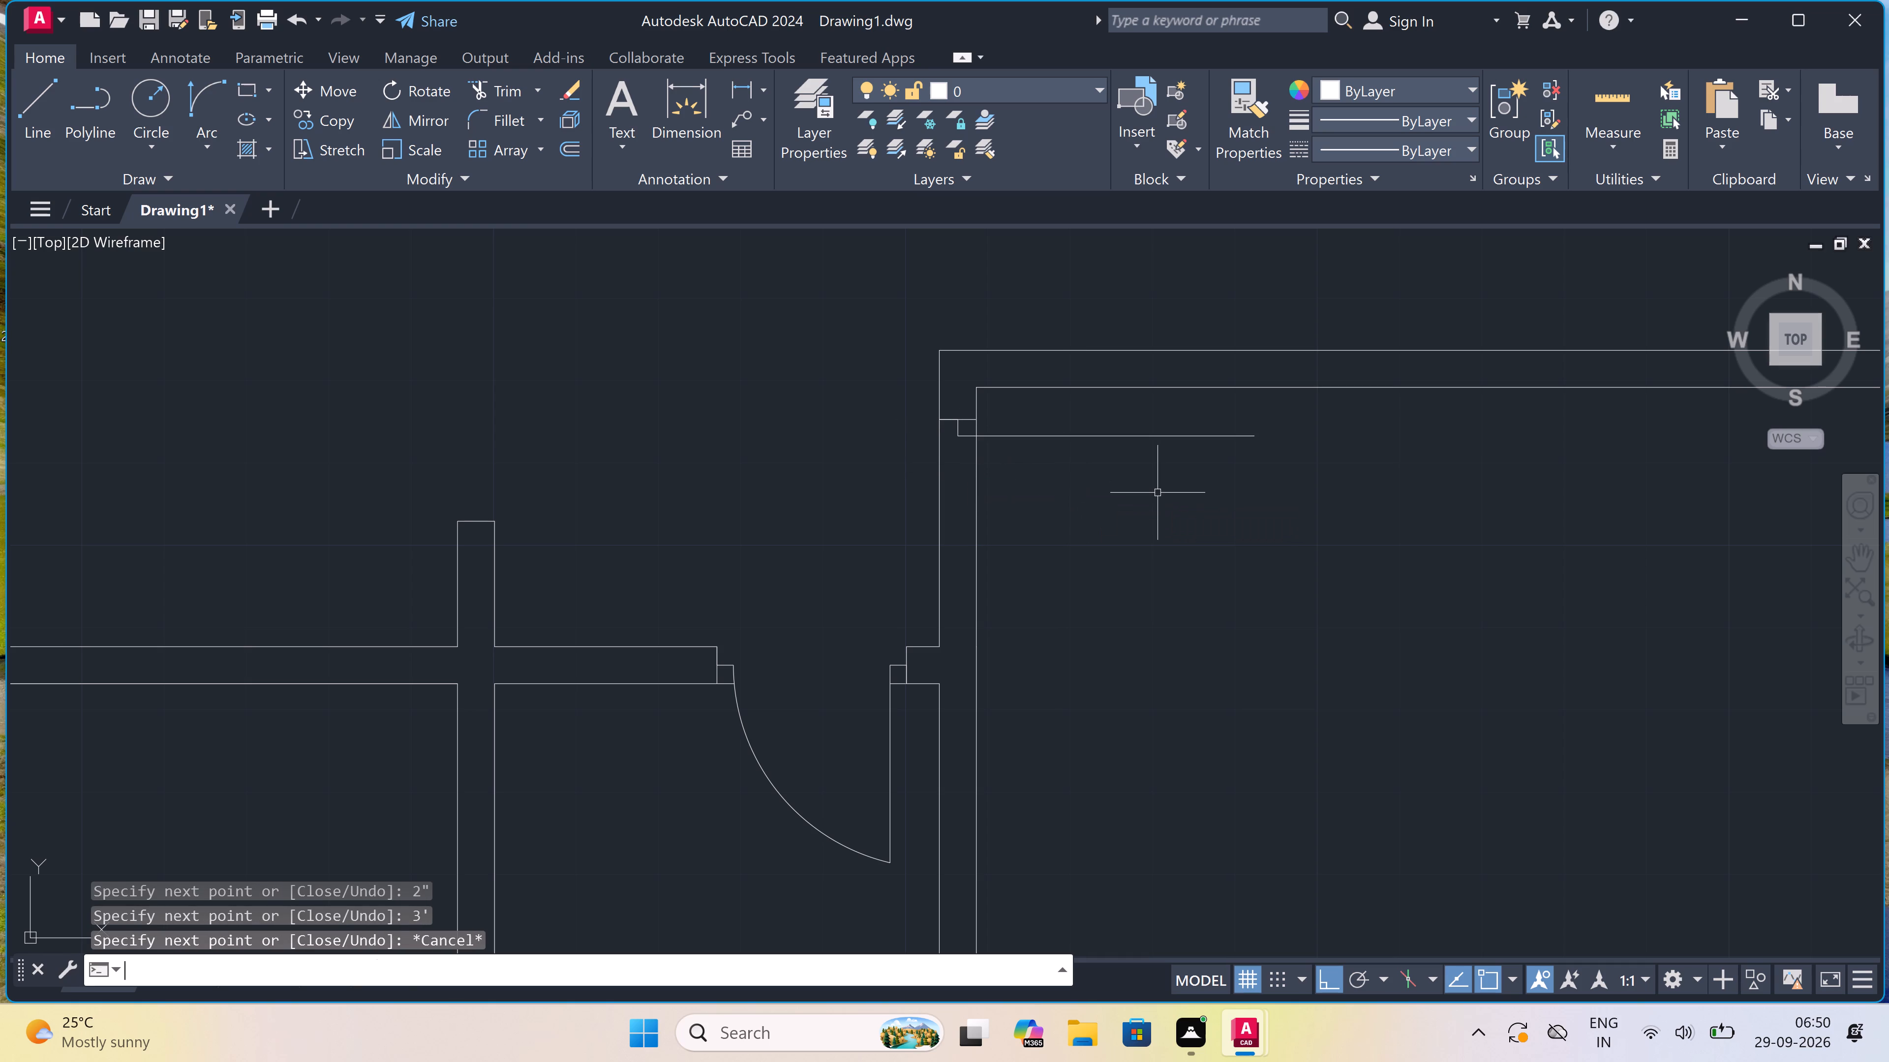
# Draw a jamb line across the second partition just above the horizontal wall, with a 2" stub north from its midpoint.
pyautogui.press('space')
pyautogui.scroll(1, 964, 639)
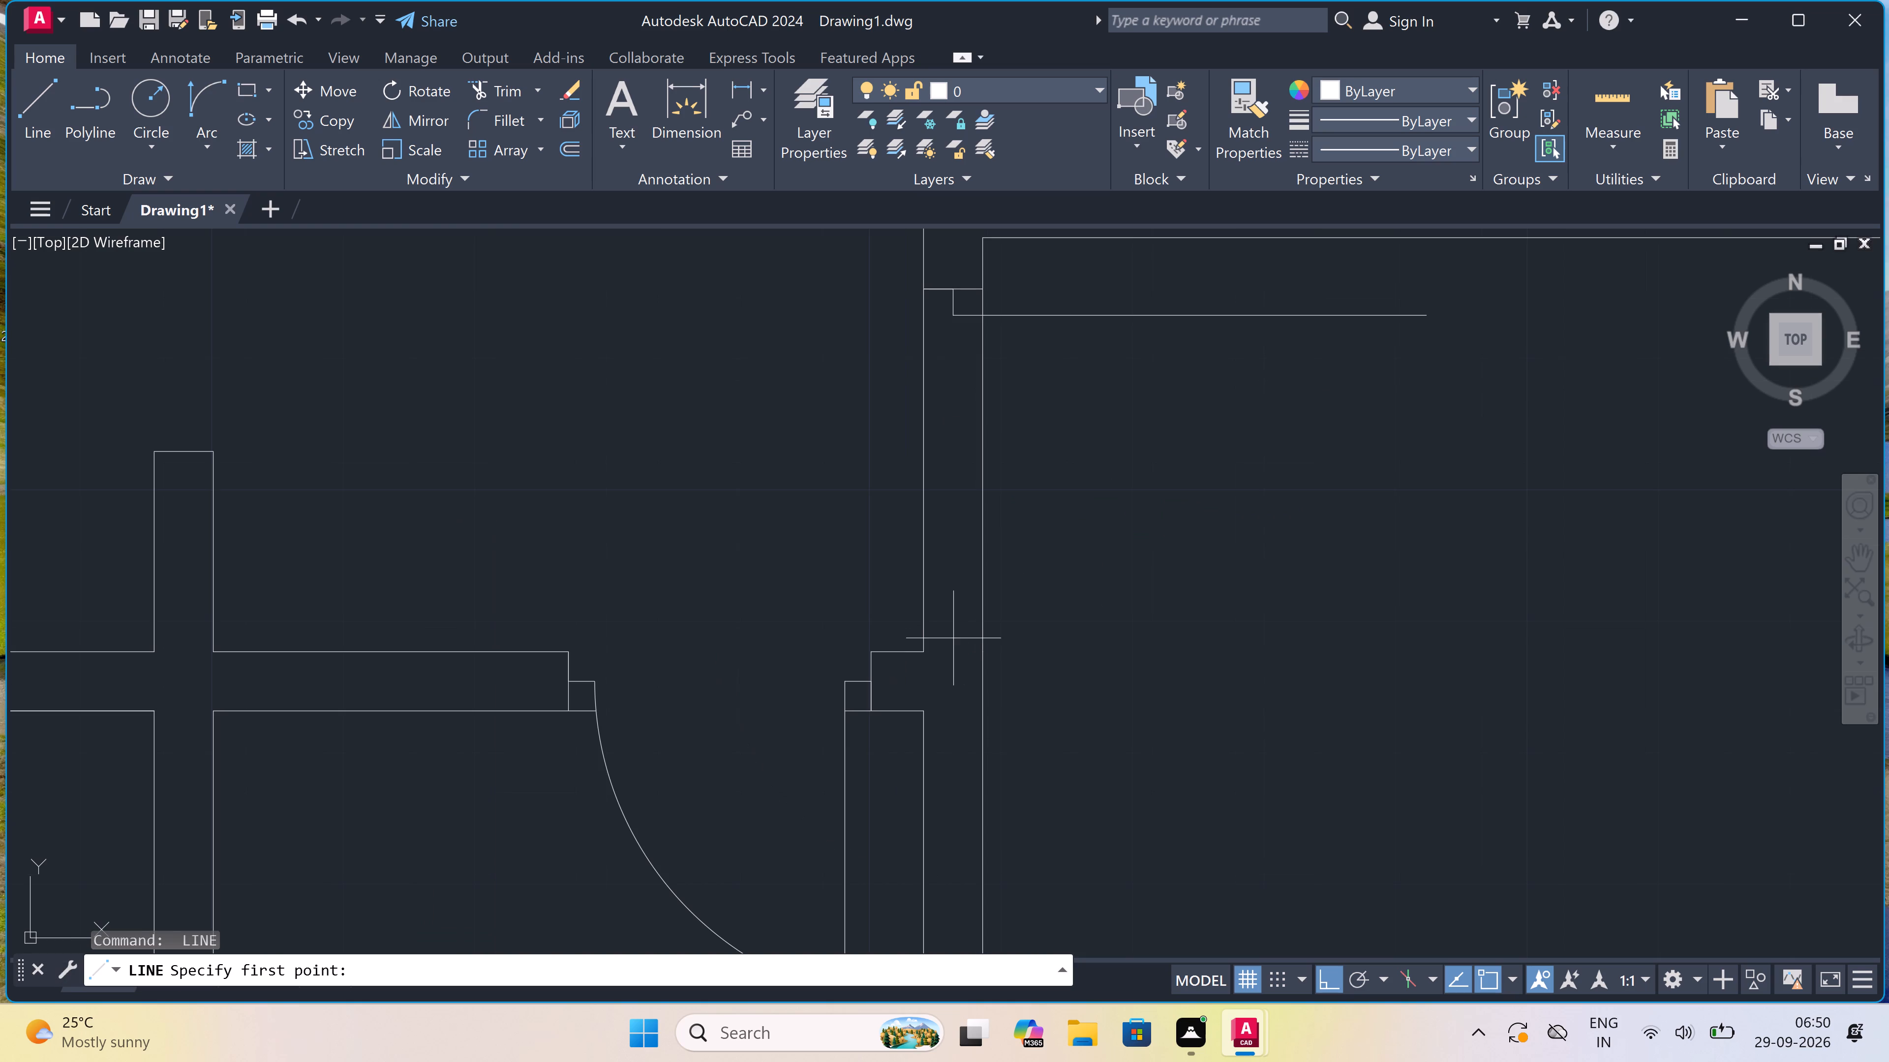
pyautogui.click(924, 627)
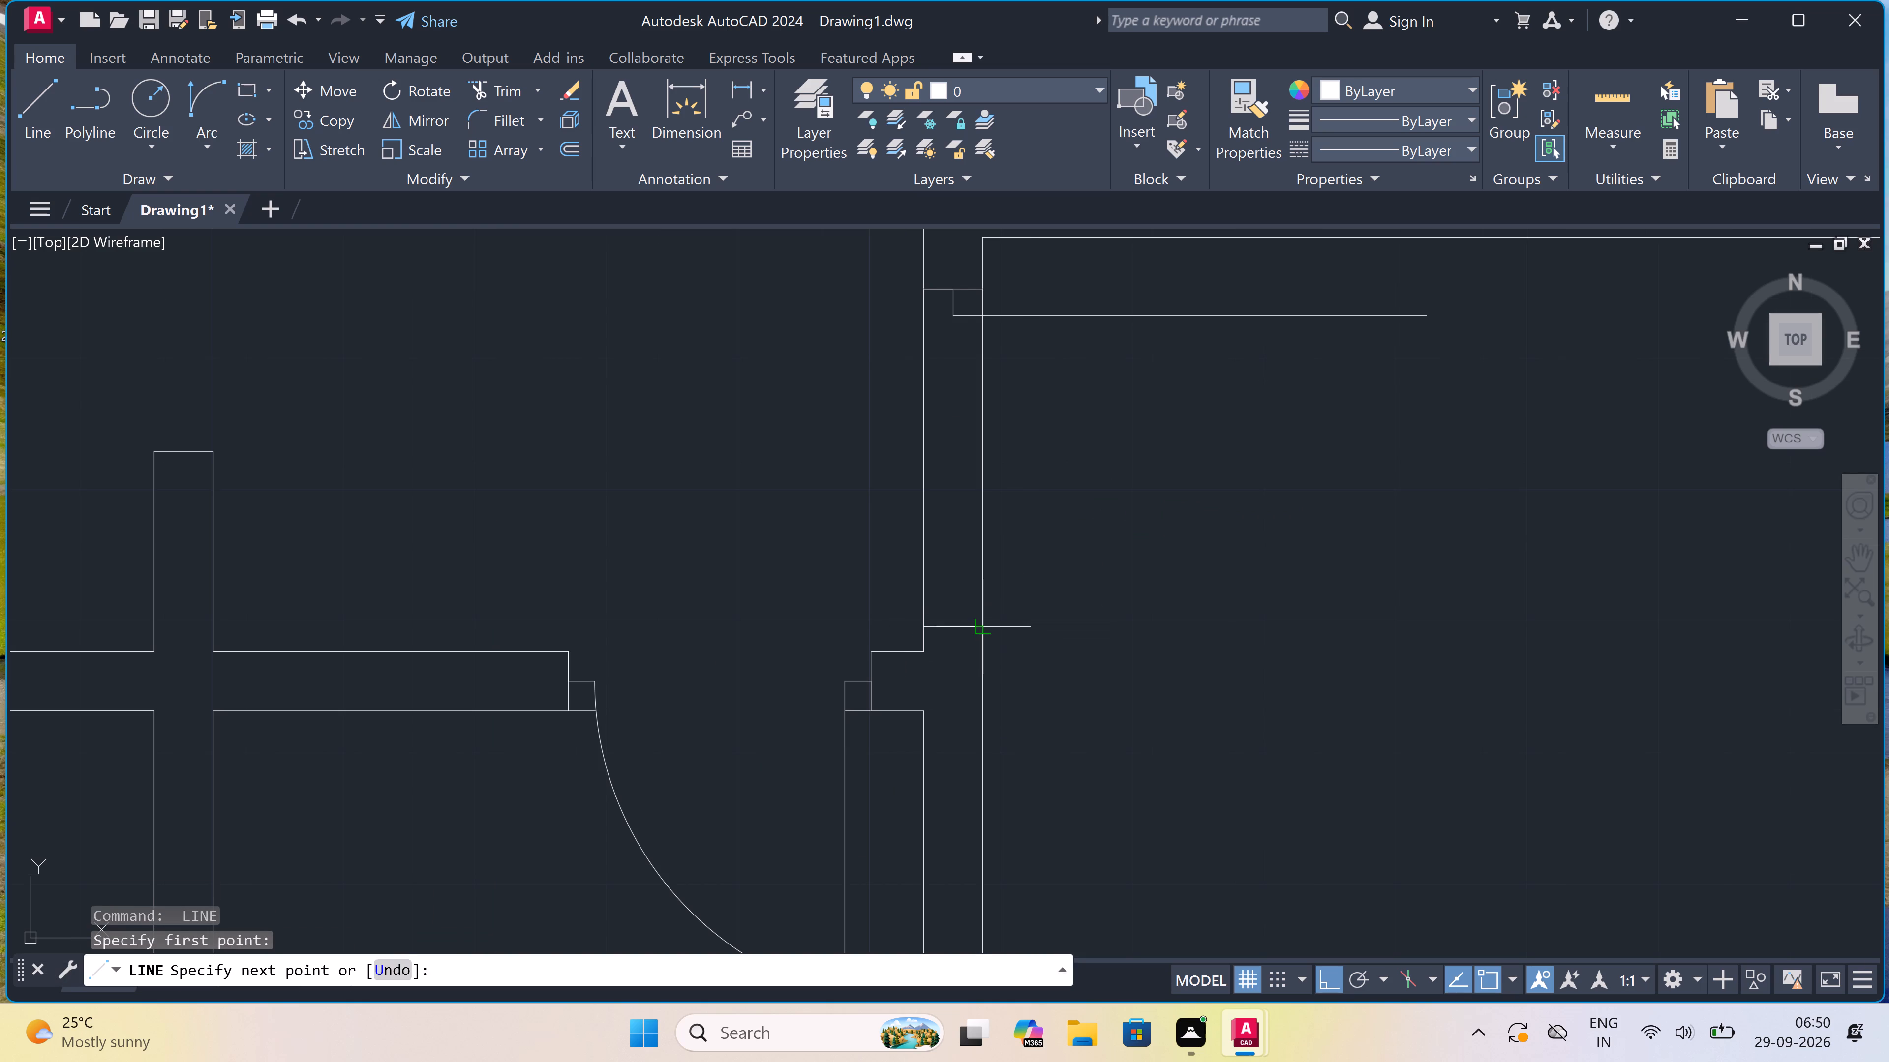
pyautogui.click(979, 619)
pyautogui.click(954, 621)
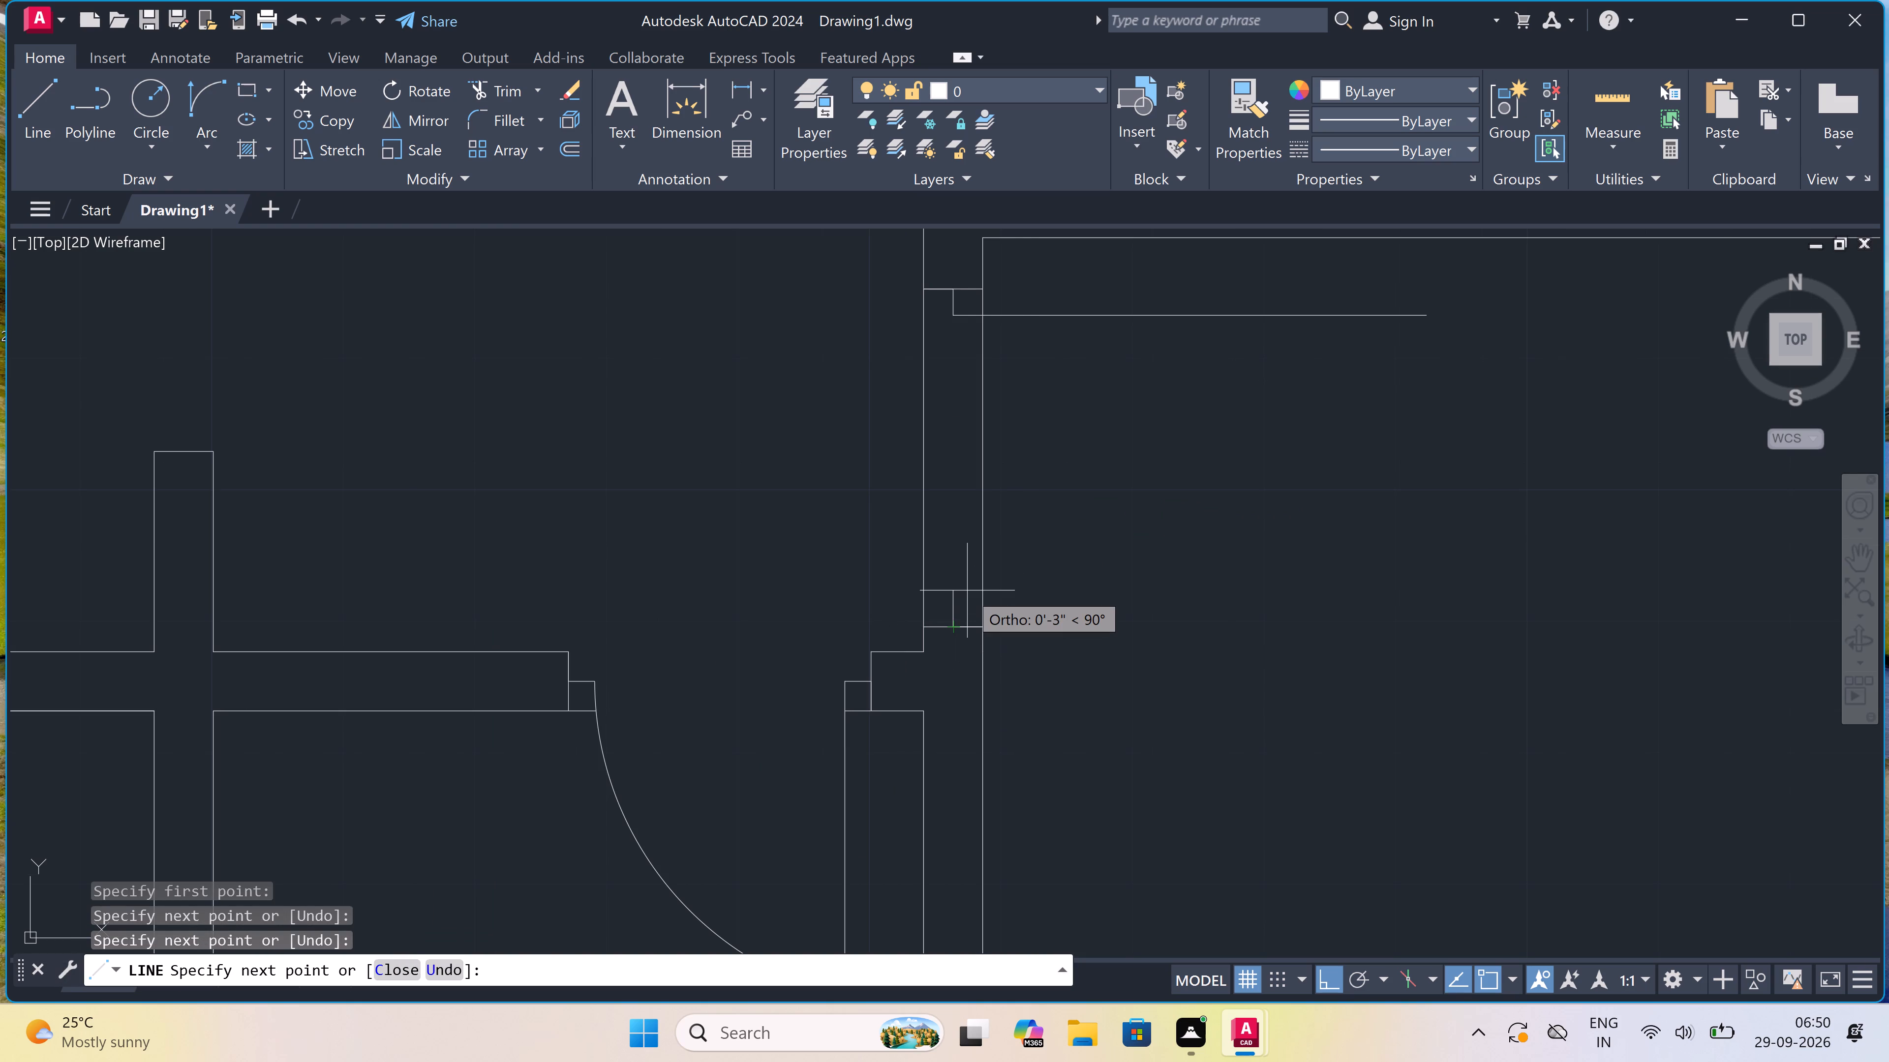
pyautogui.press('2')
pyautogui.write('"')
pyautogui.press('space')
pyautogui.press('Escape')
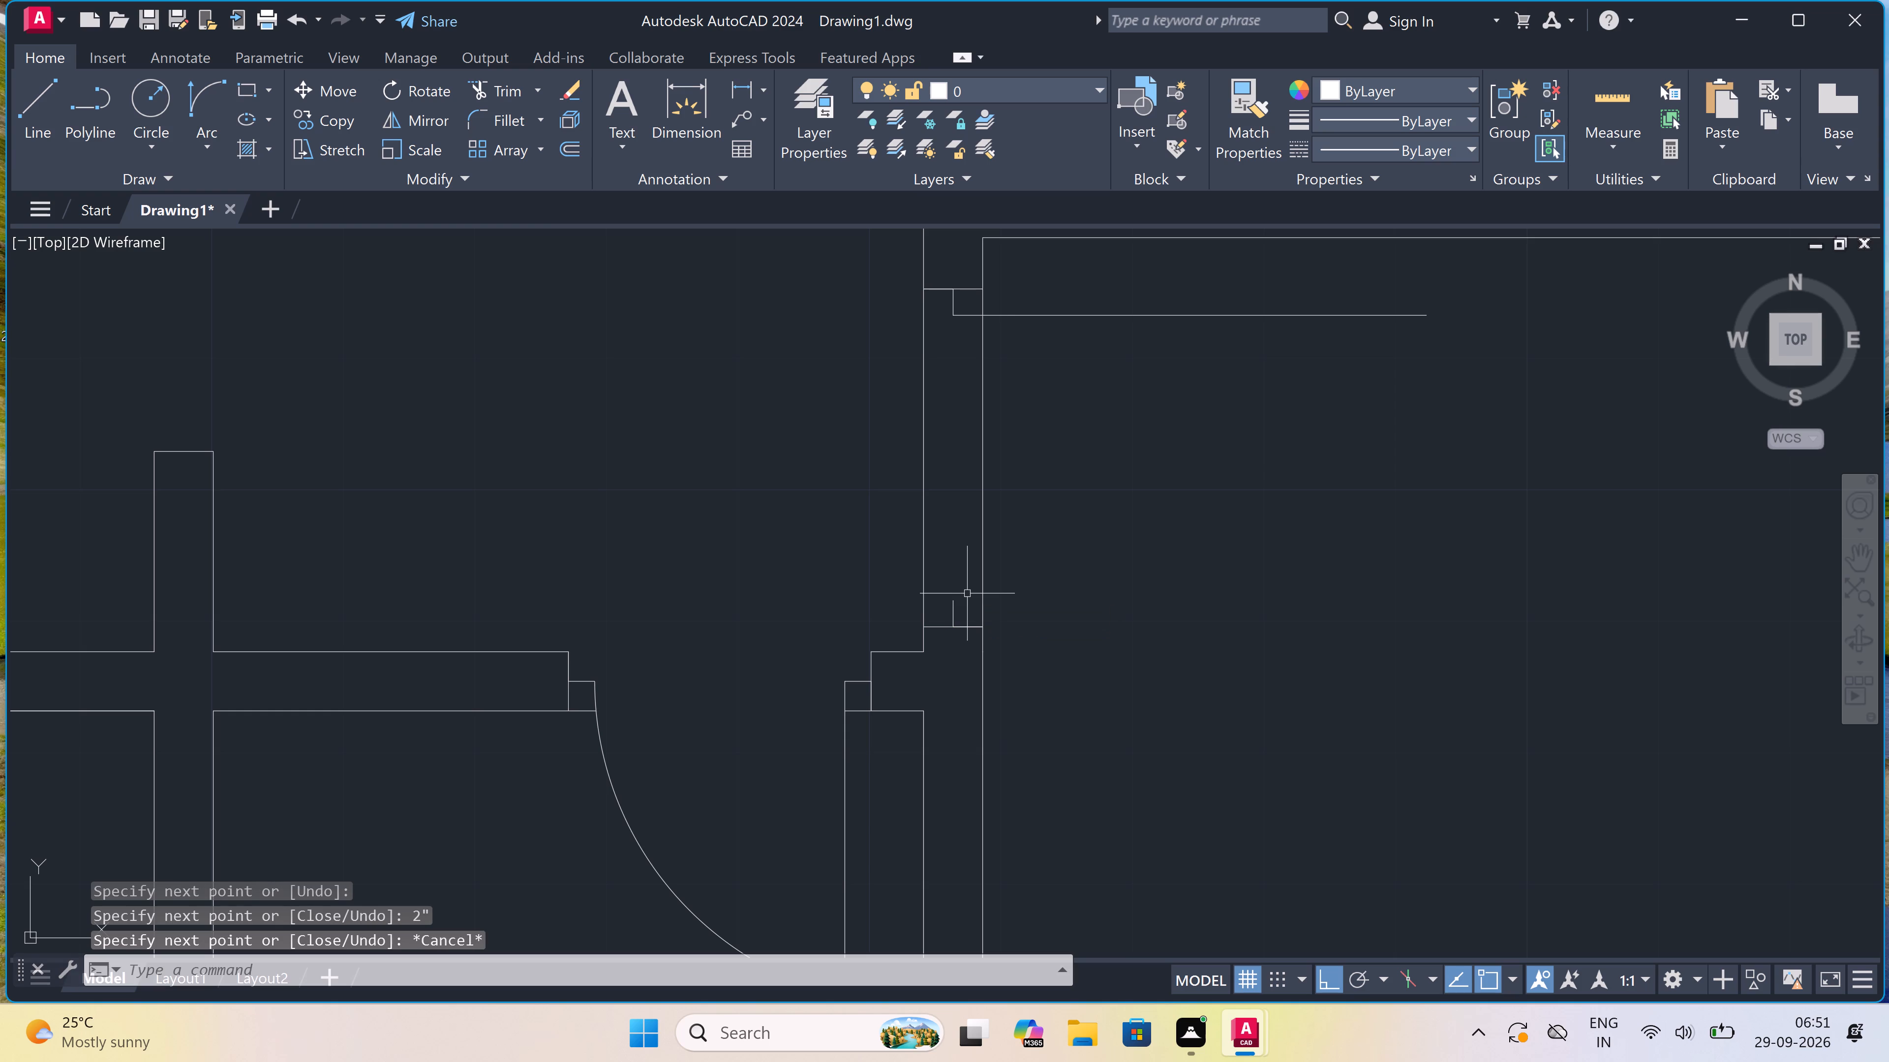
# Draw the door-swing arc from the east end of the 3' leaf to the lower jamb's stub end, starting southward.
pyautogui.click(196, 126)
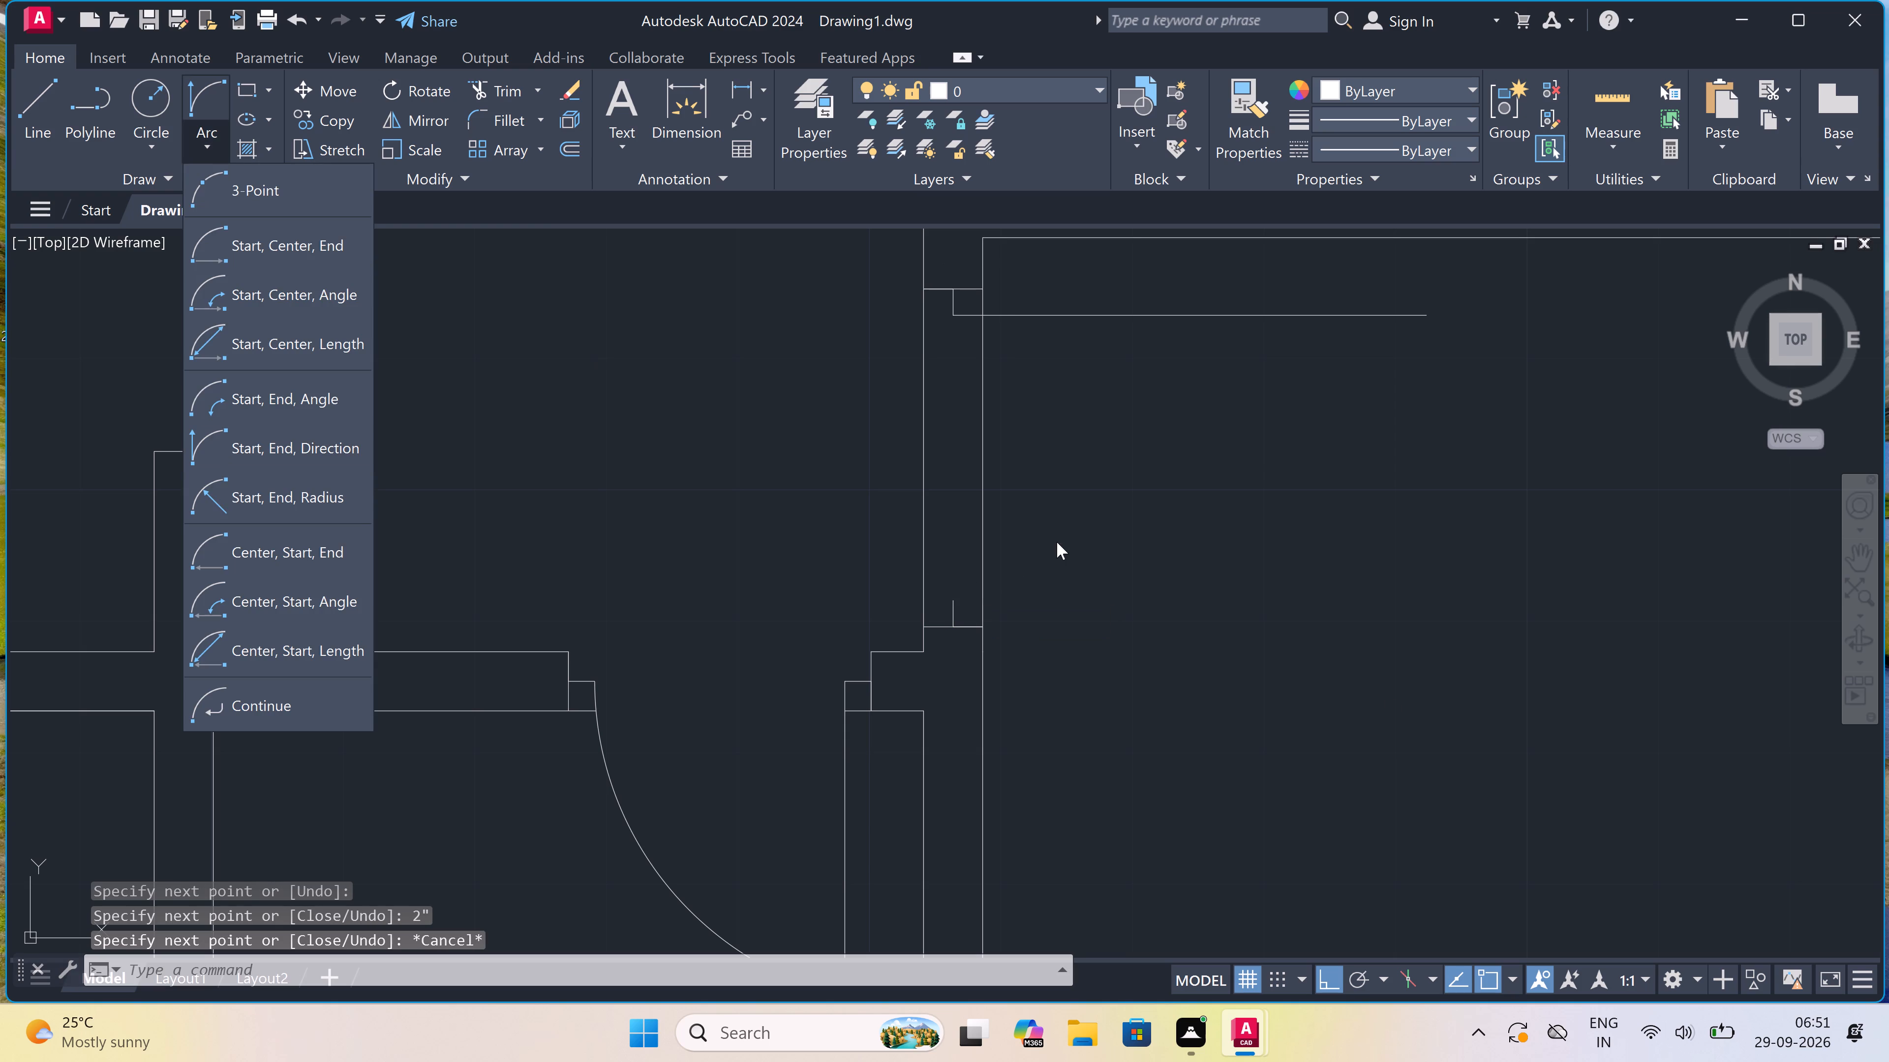
pyautogui.click(194, 100)
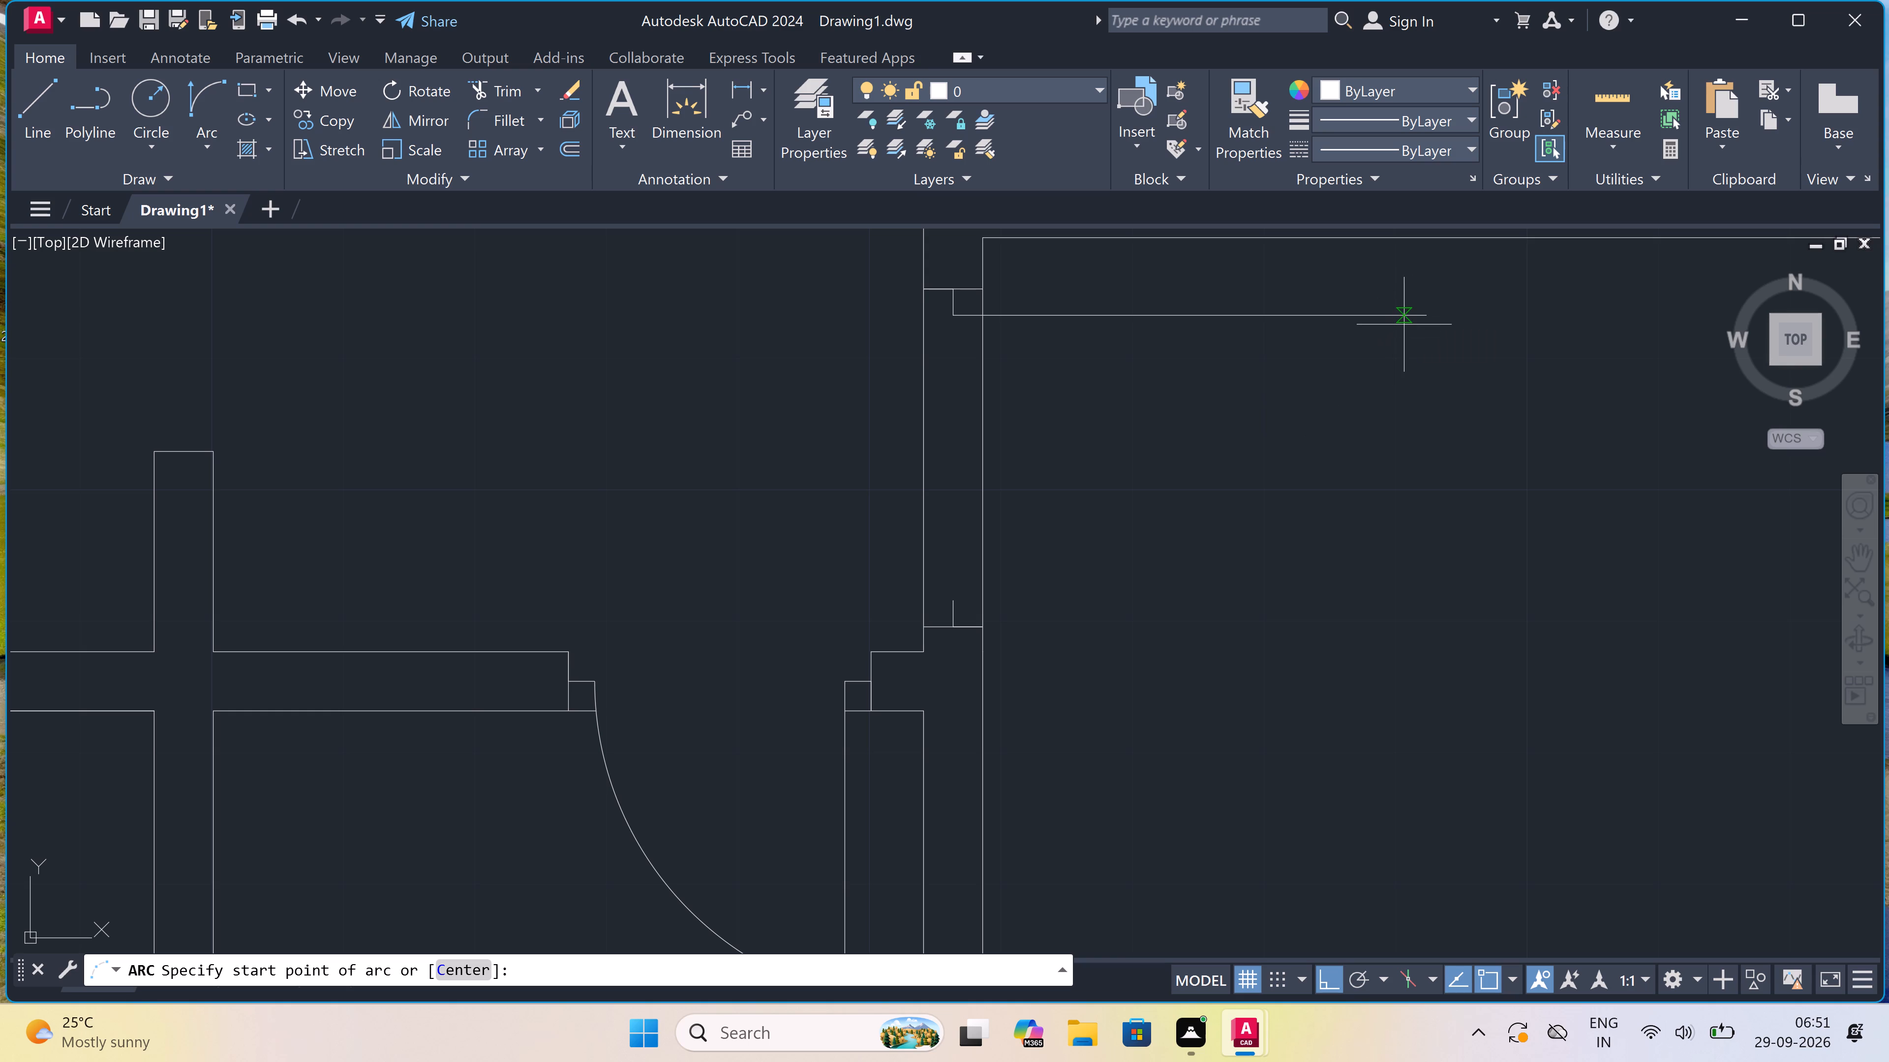
pyautogui.click(1421, 315)
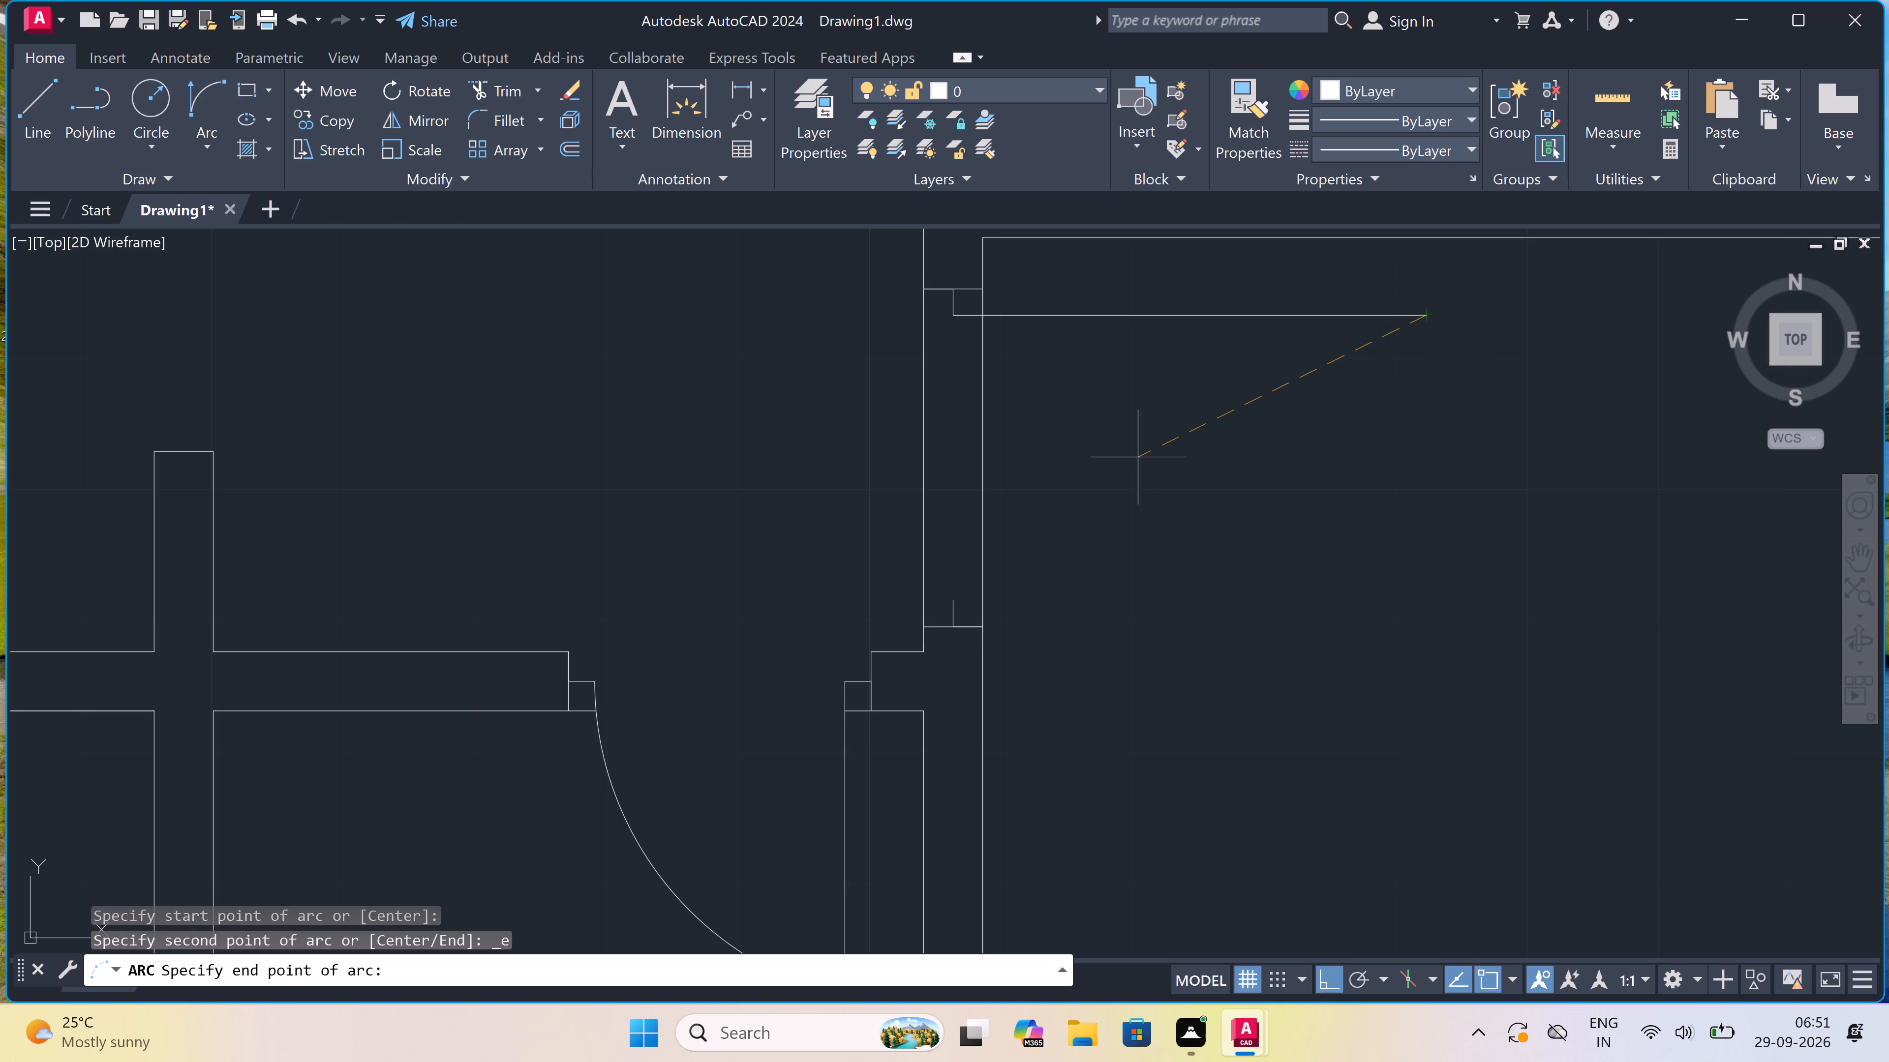
pyautogui.click(952, 596)
pyautogui.doubleClick(1208, 835)
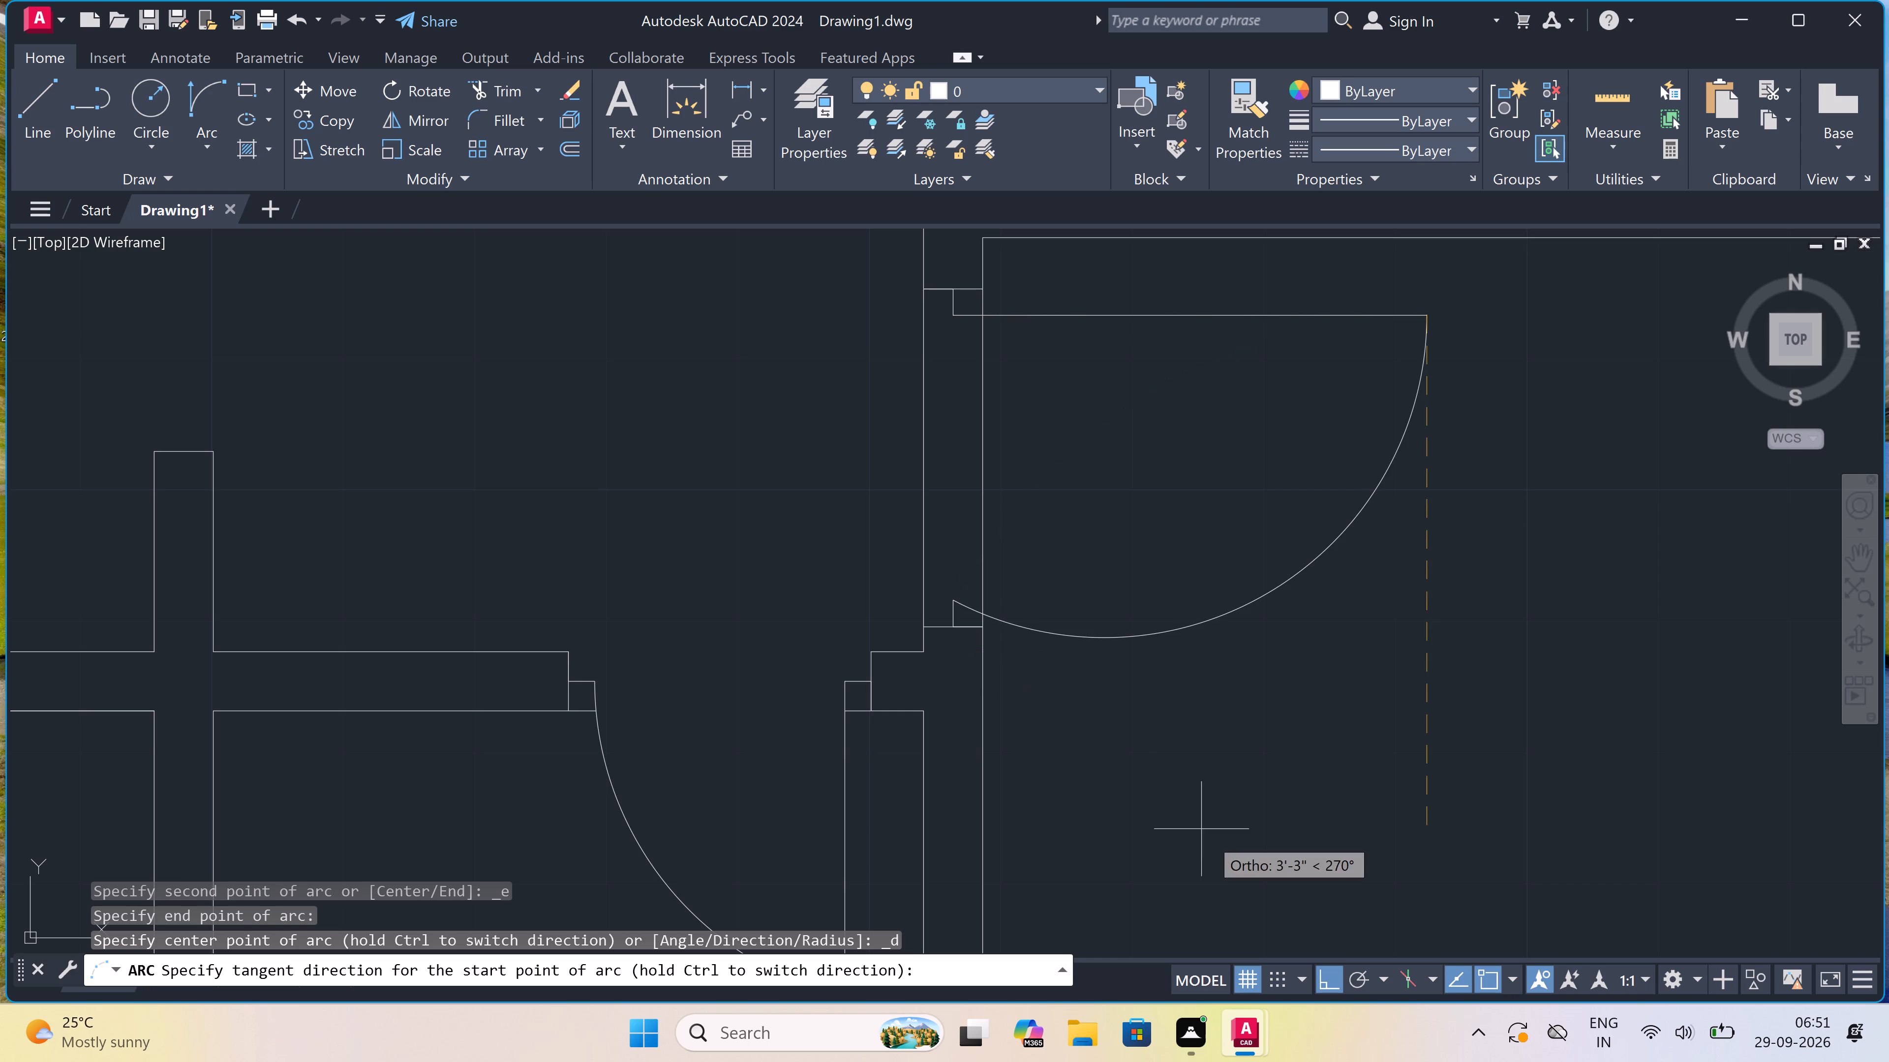
# Trim both vertical wall lines of the second partition within the door opening between its two jambs.
pyautogui.write('tr')
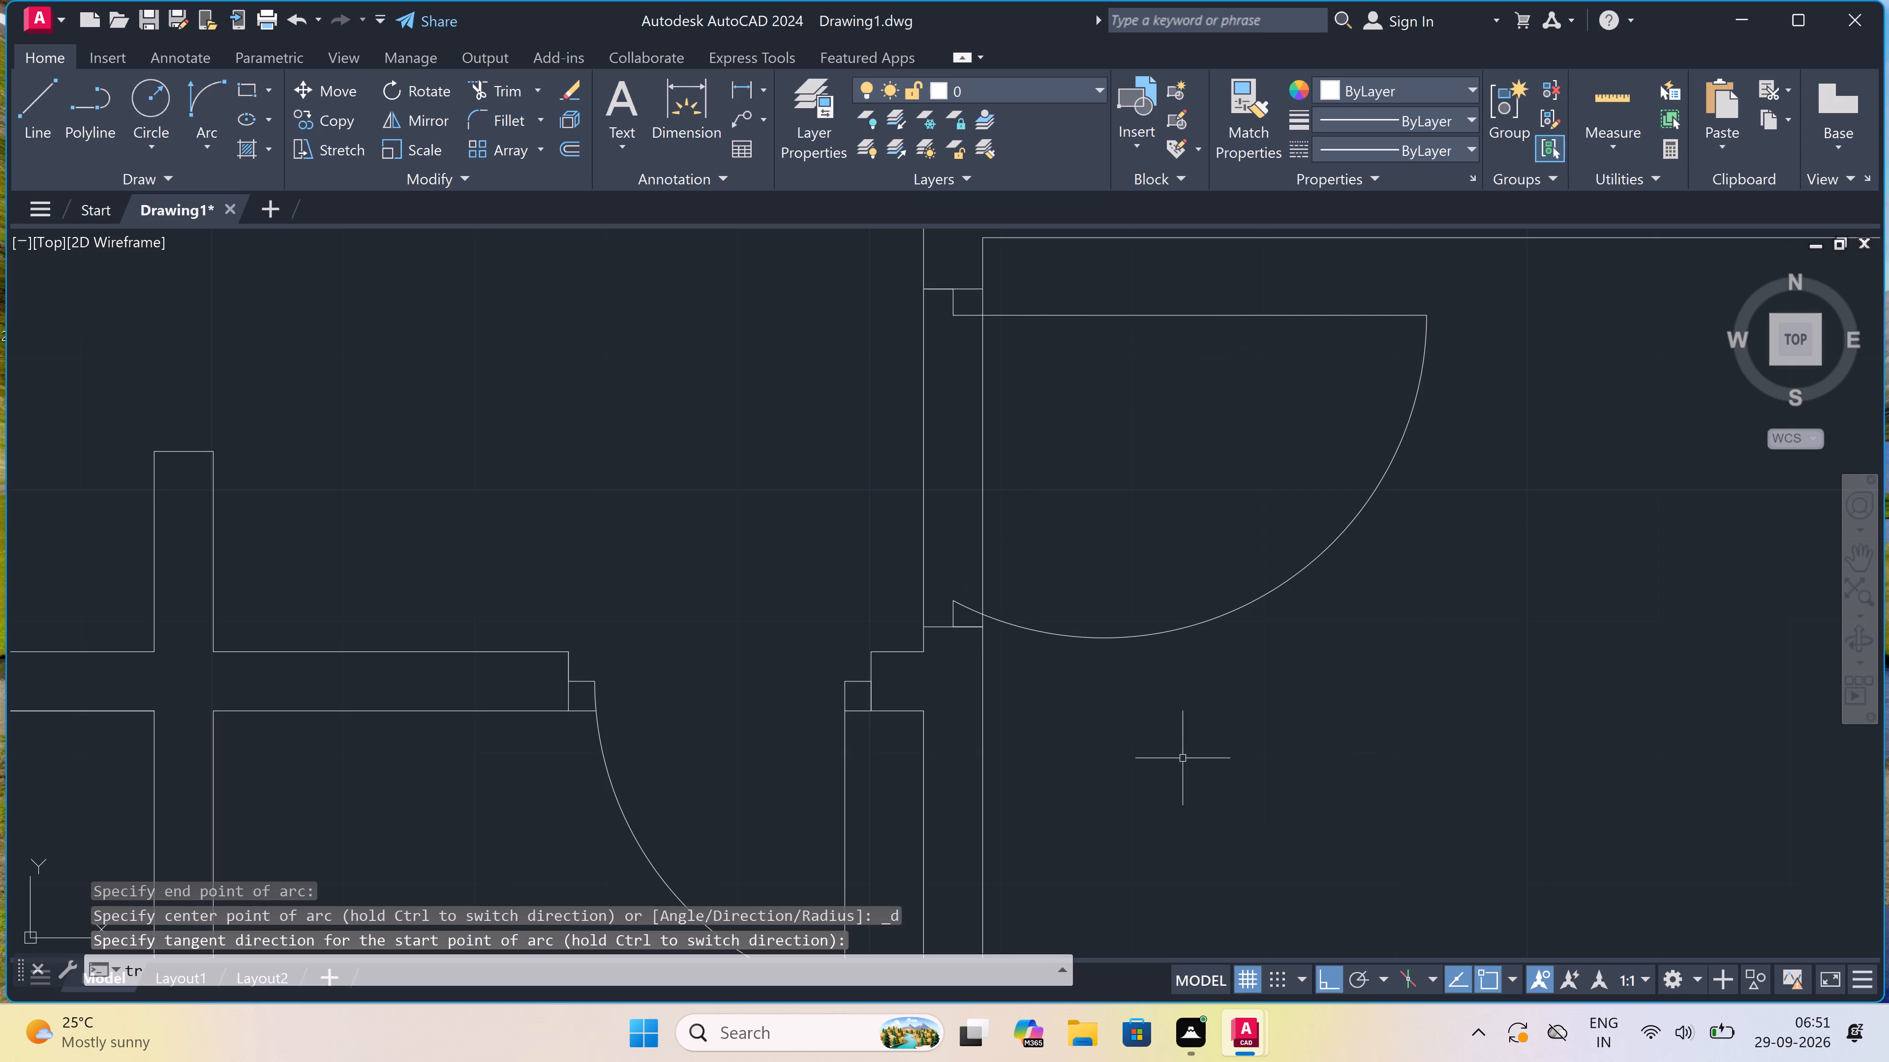
pyautogui.press('space')
pyautogui.click(1135, 485)
pyautogui.click(557, 522)
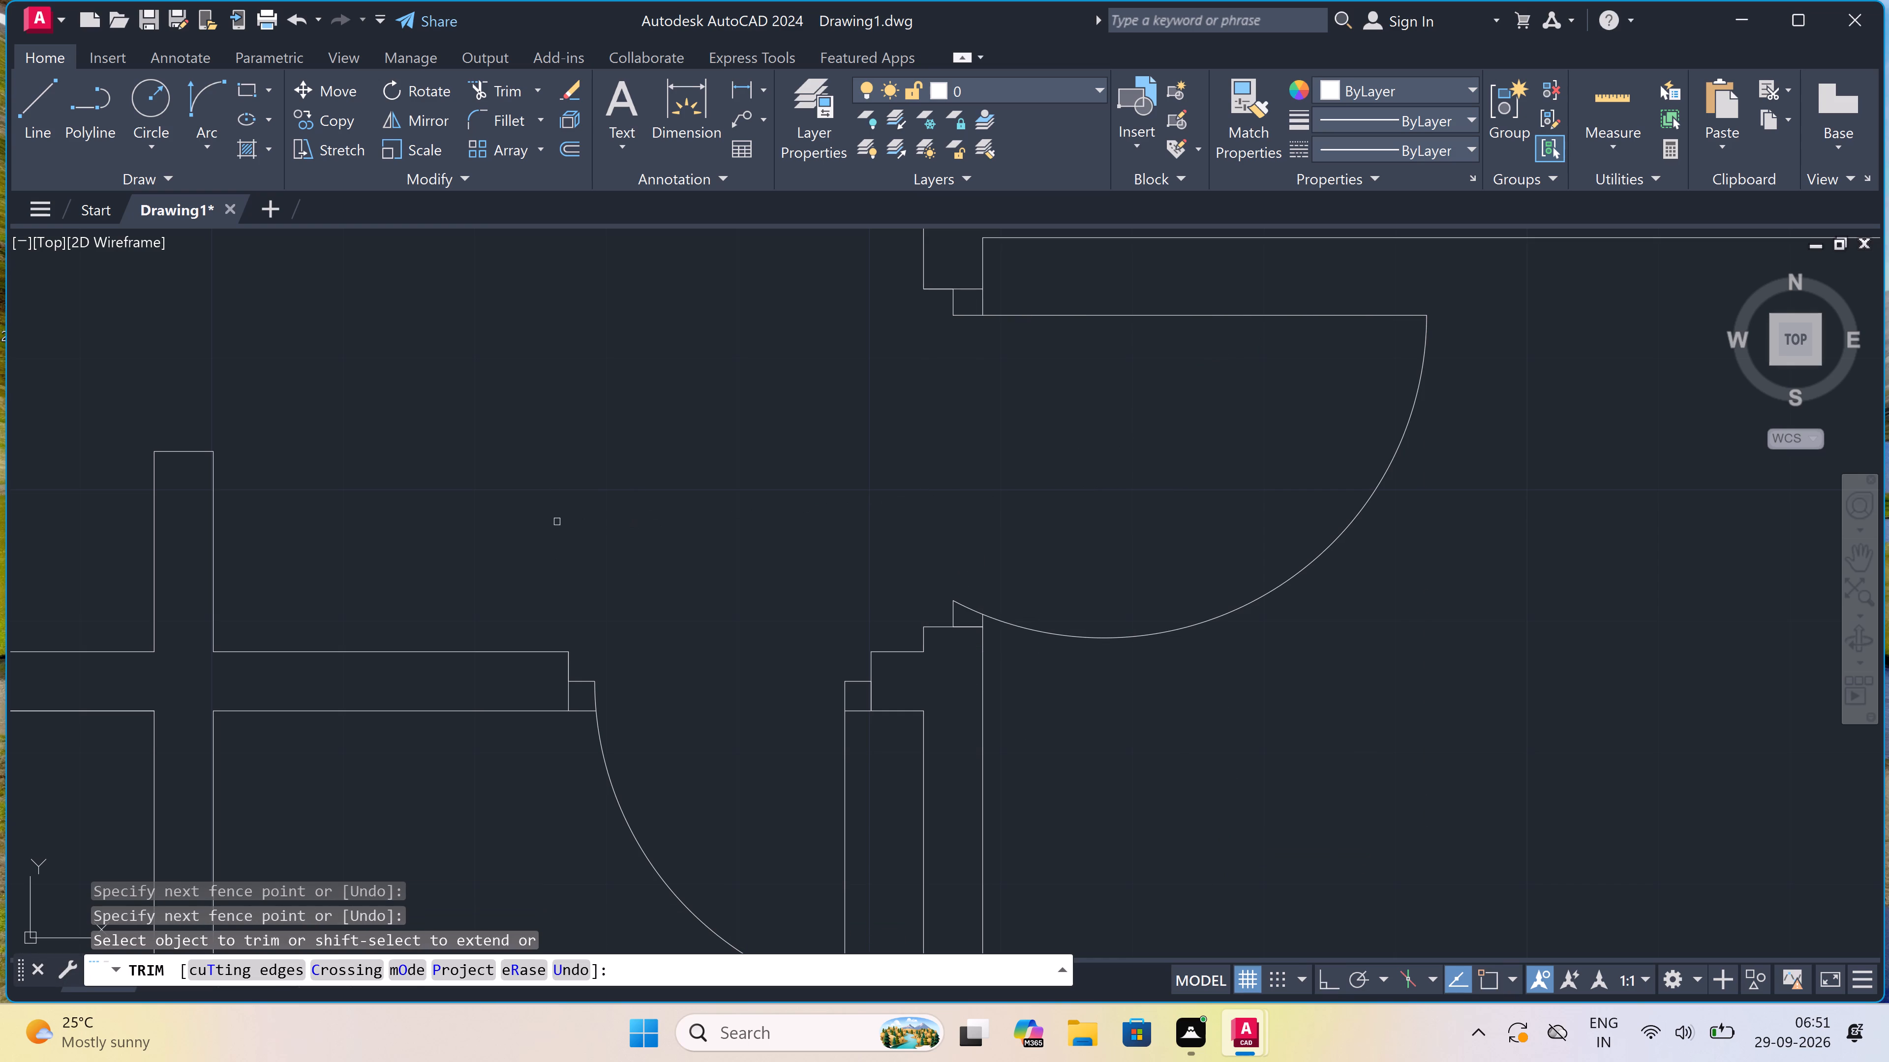
# Trim the east outer wall's inner line where the horizontal walls of the room with the new door join it.
pyautogui.scroll(-4, 1186, 541)
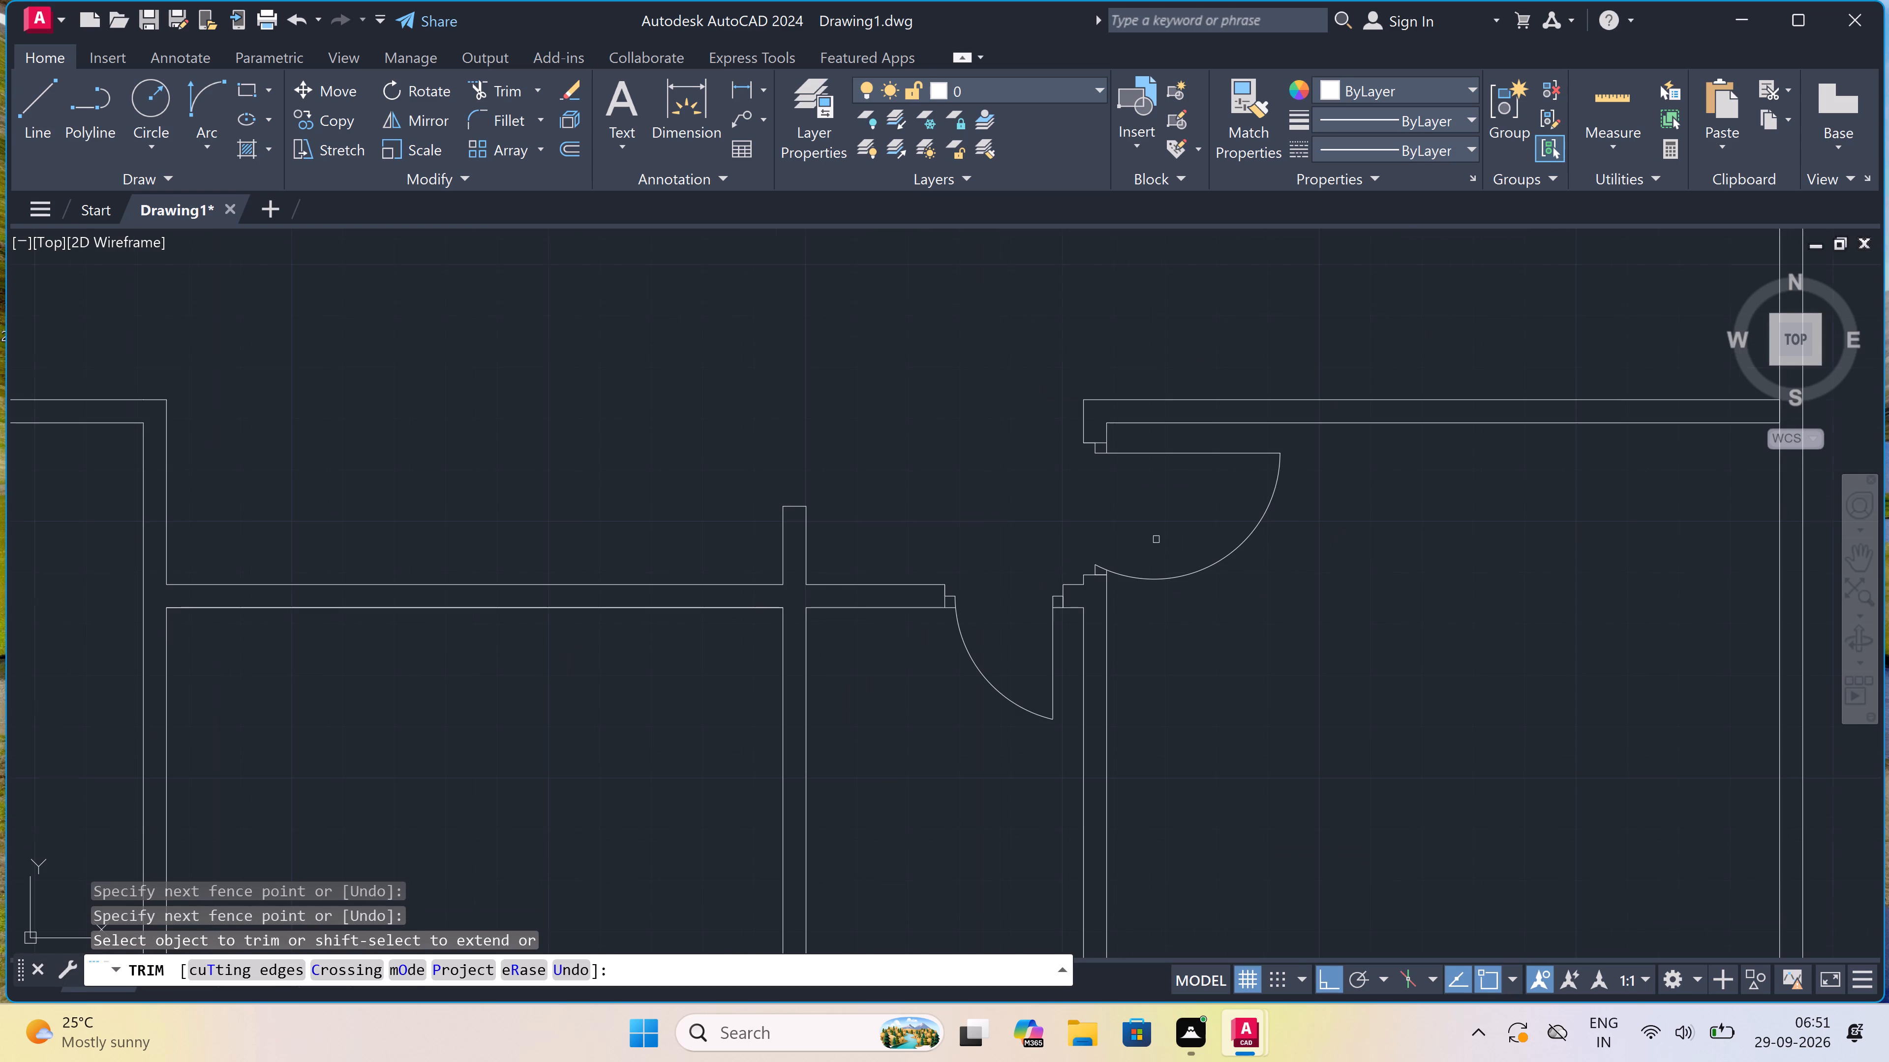
pyautogui.scroll(-1, 1137, 539)
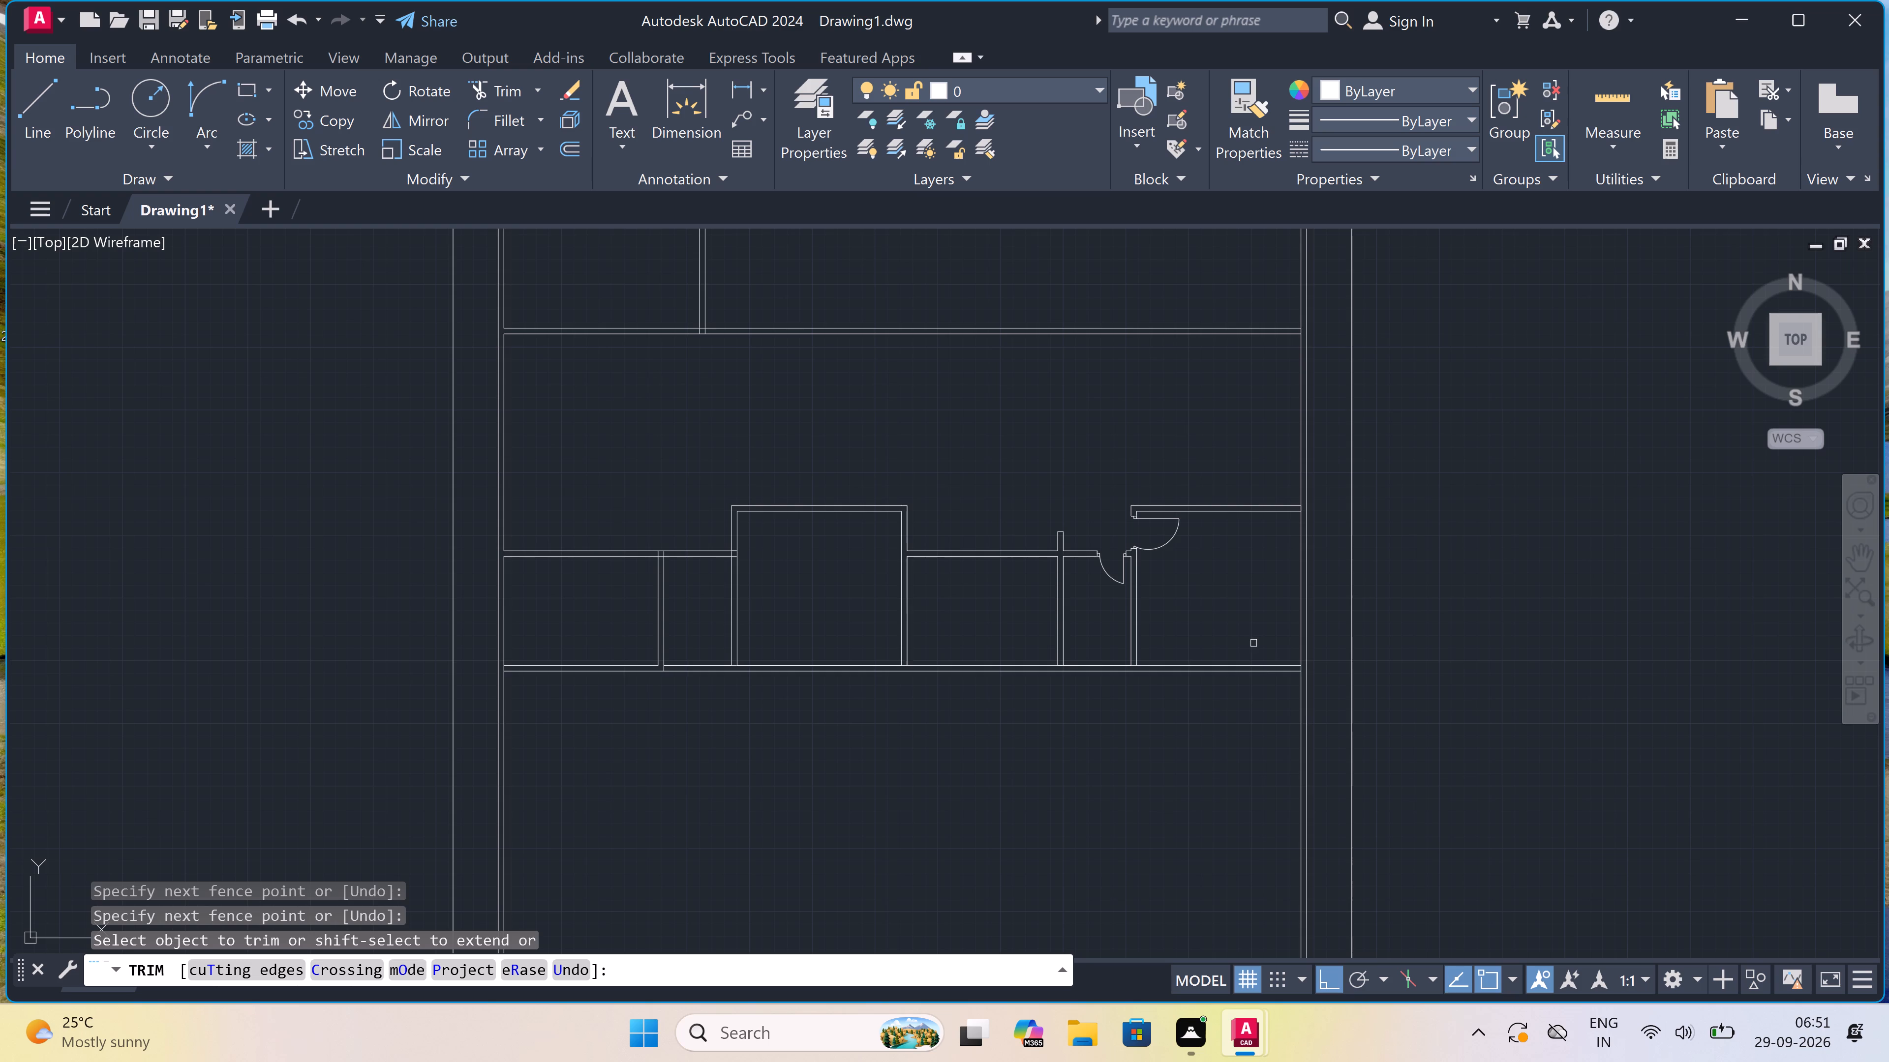
pyautogui.scroll(2, 1300, 669)
pyautogui.click(1300, 667)
pyautogui.scroll(-2, 1299, 666)
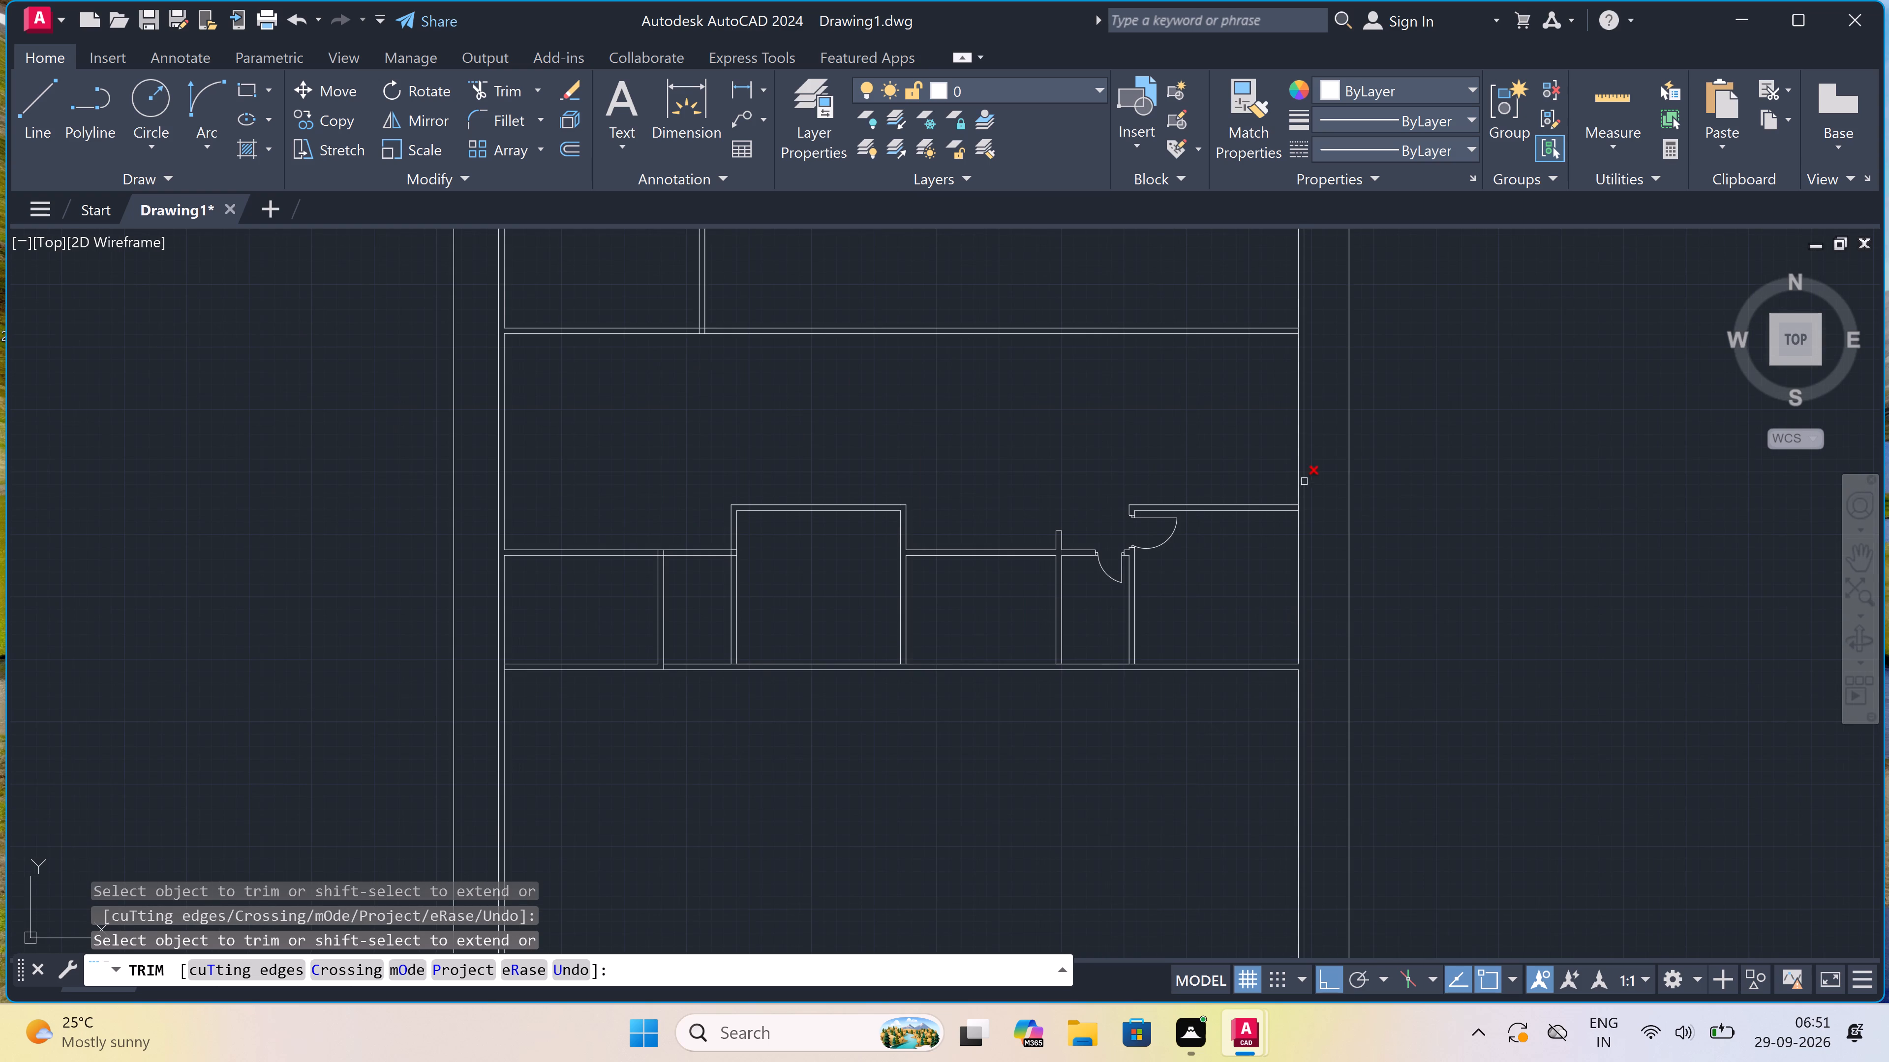
pyautogui.scroll(2, 1277, 520)
pyautogui.scroll(2, 1315, 486)
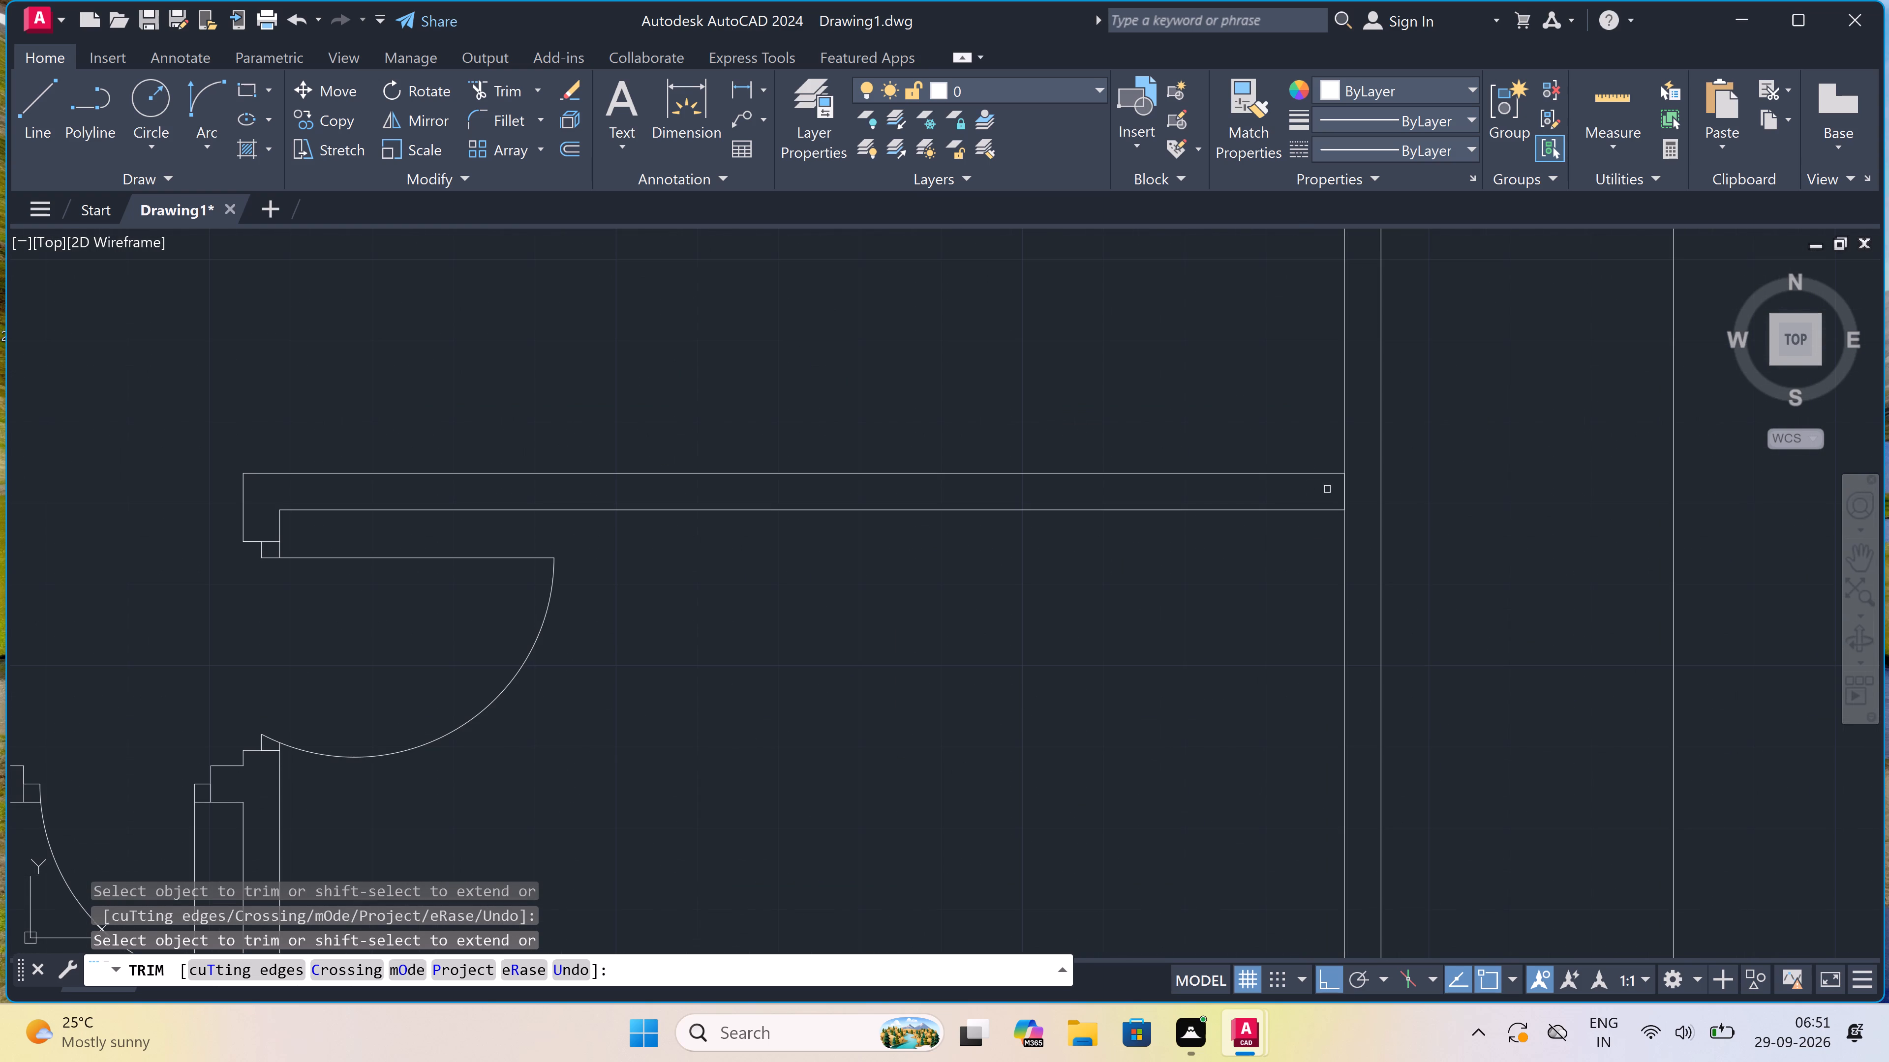
pyautogui.click(1341, 489)
pyautogui.click(1343, 489)
pyautogui.scroll(-5, 1097, 670)
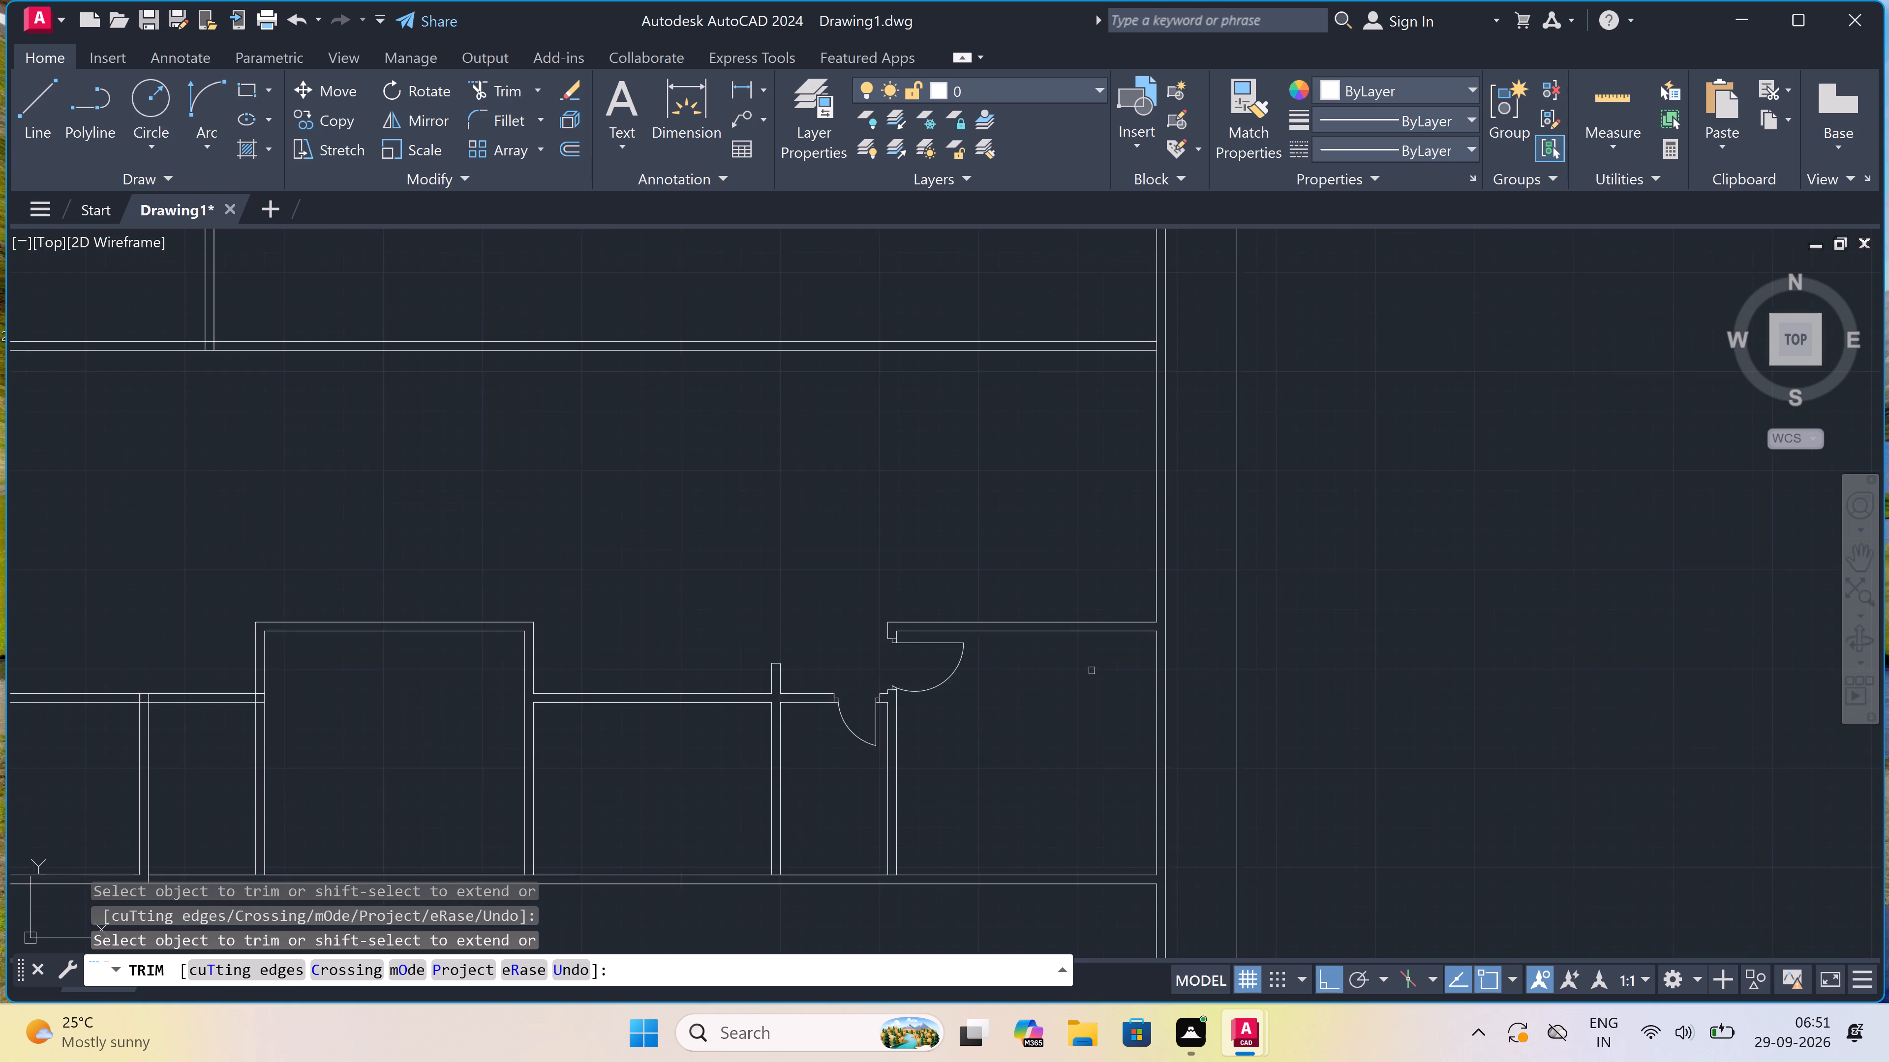
pyautogui.press('Escape')
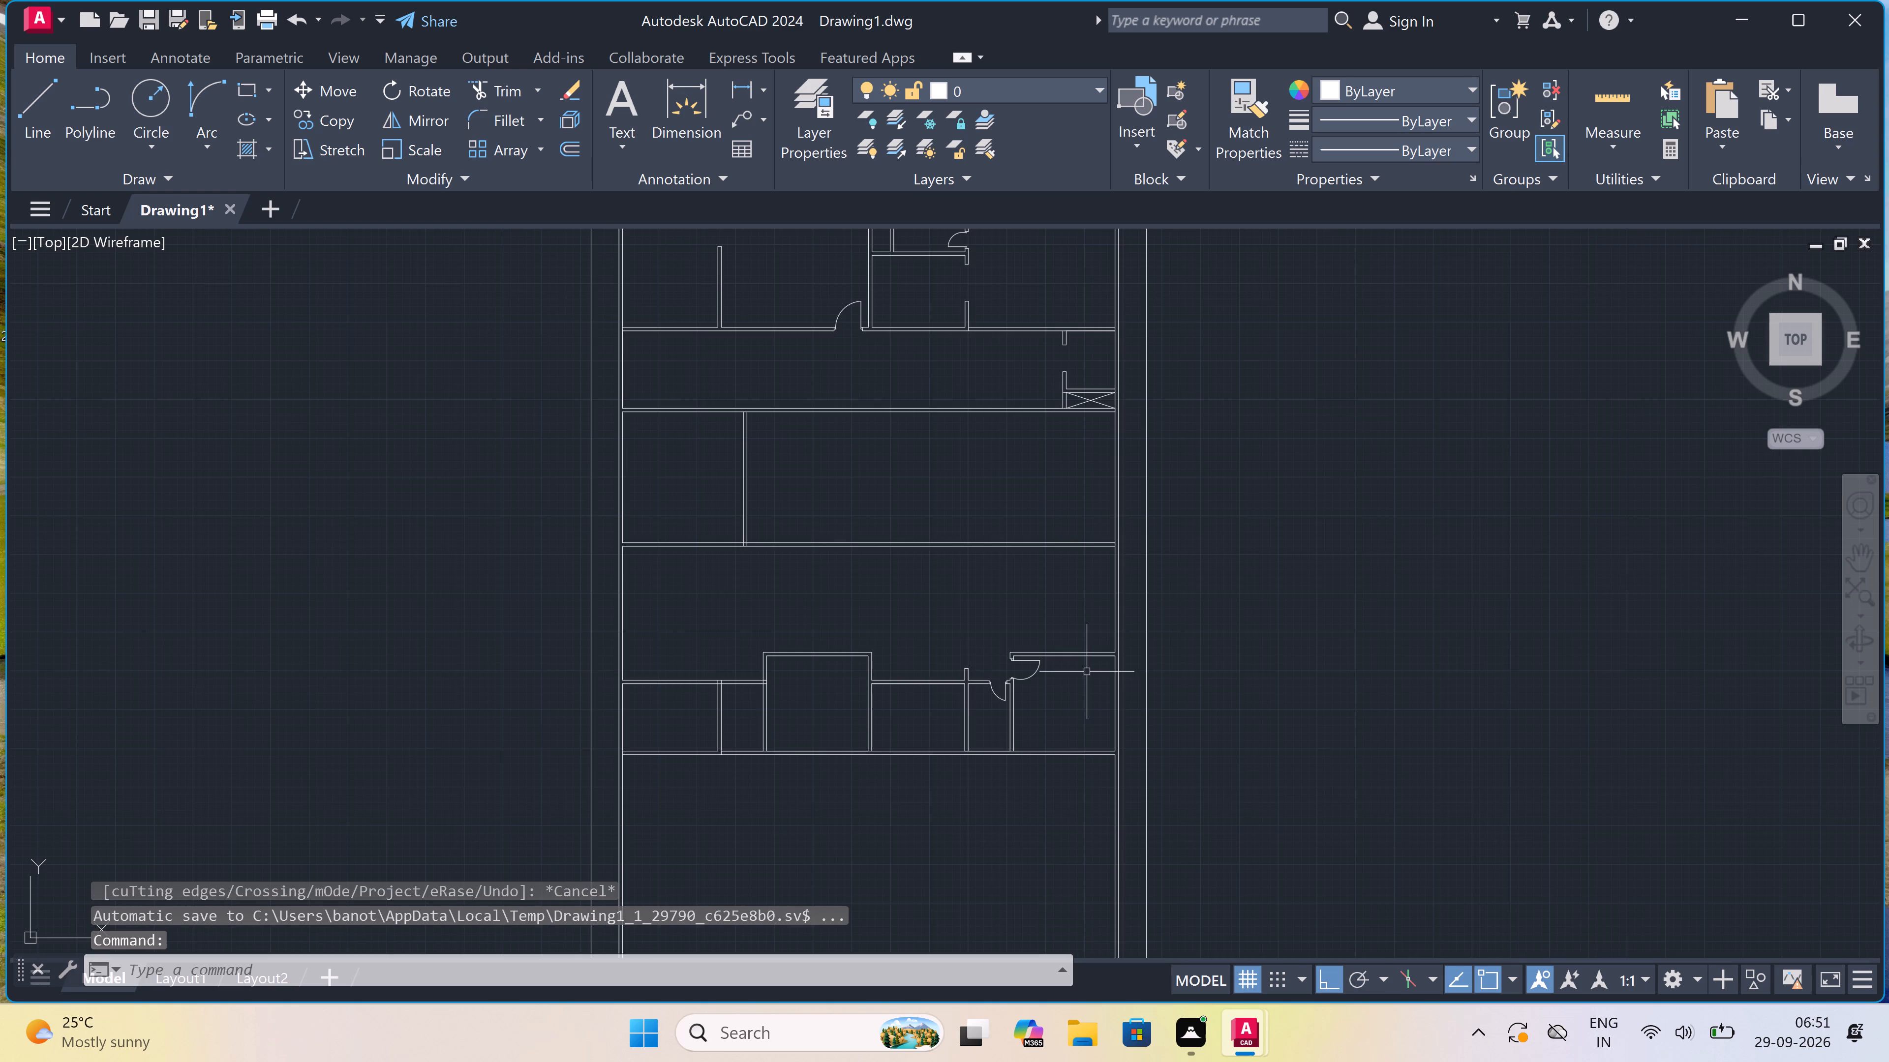
# Extend both lines of the central partition north through the two room rows above, up to the next horizontal wall.
pyautogui.scroll(2, 783, 673)
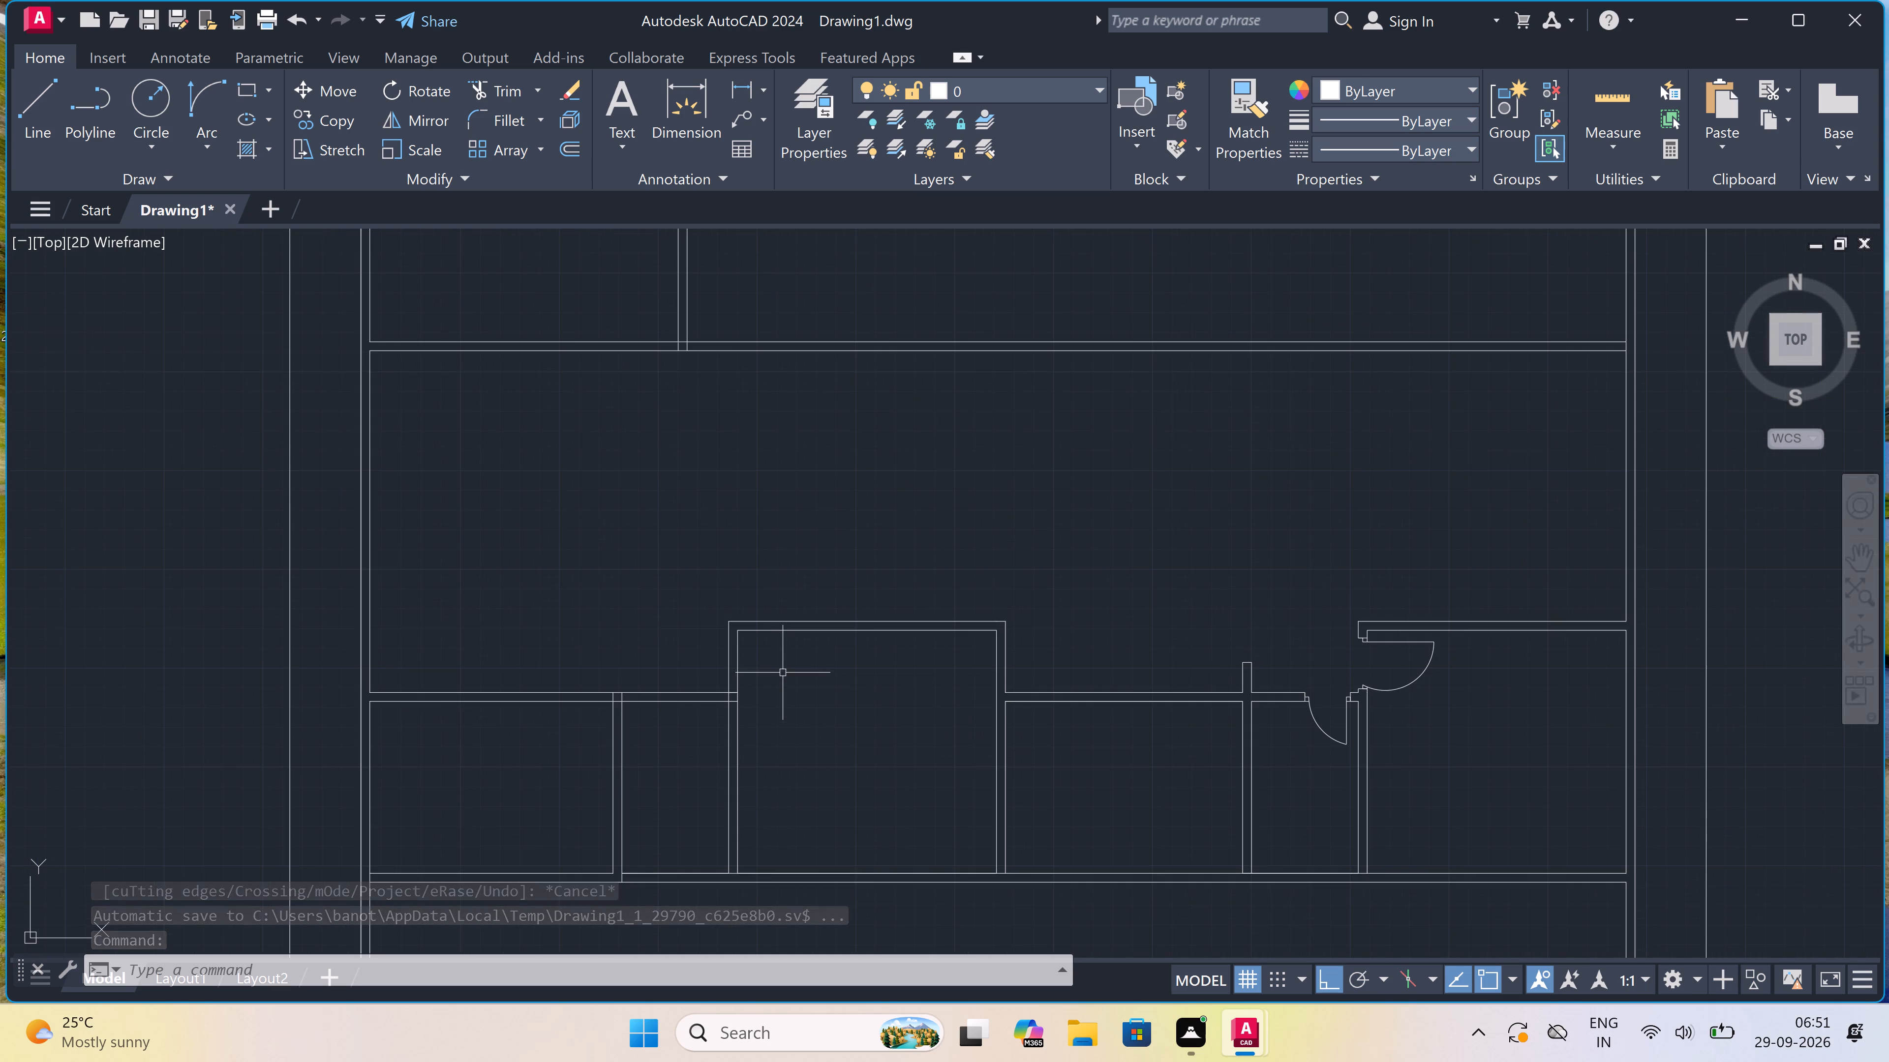
pyautogui.write('ex')
pyautogui.press('space')
pyautogui.click(954, 677)
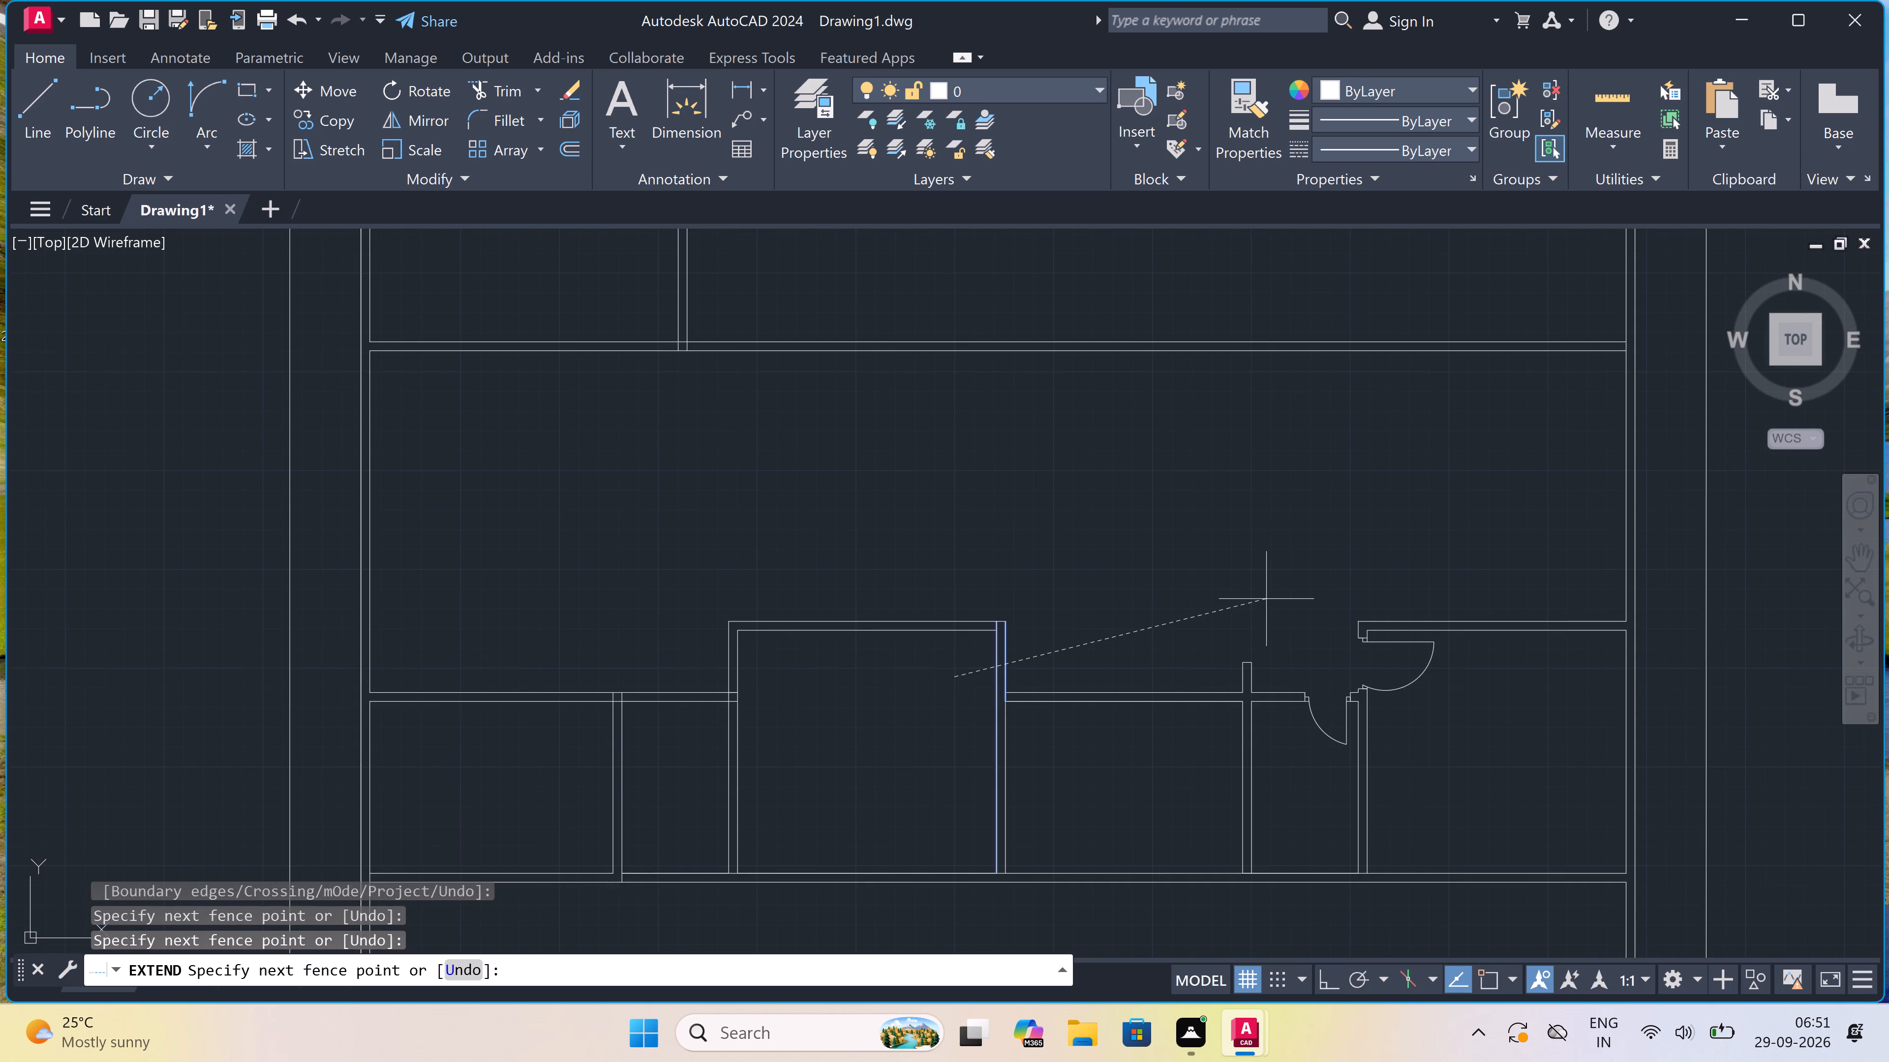
pyautogui.click(1268, 598)
pyautogui.click(979, 674)
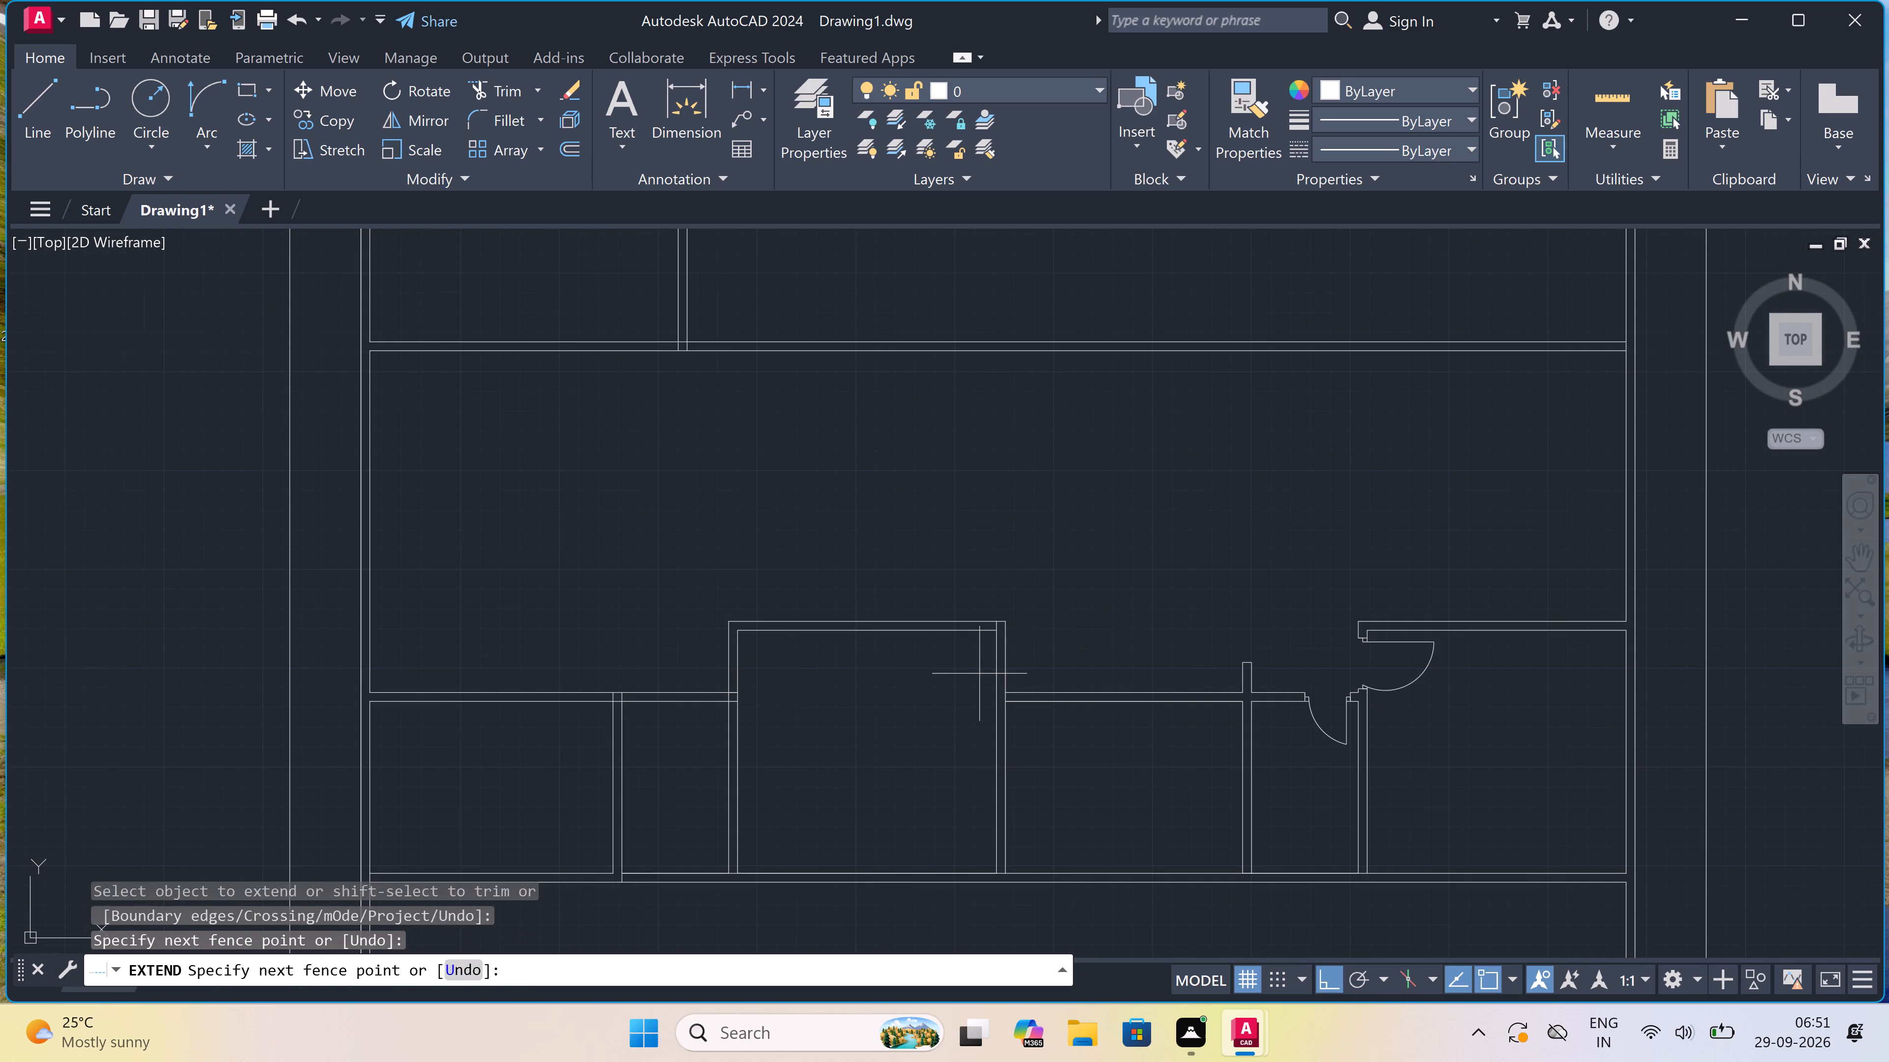
pyautogui.click(1194, 560)
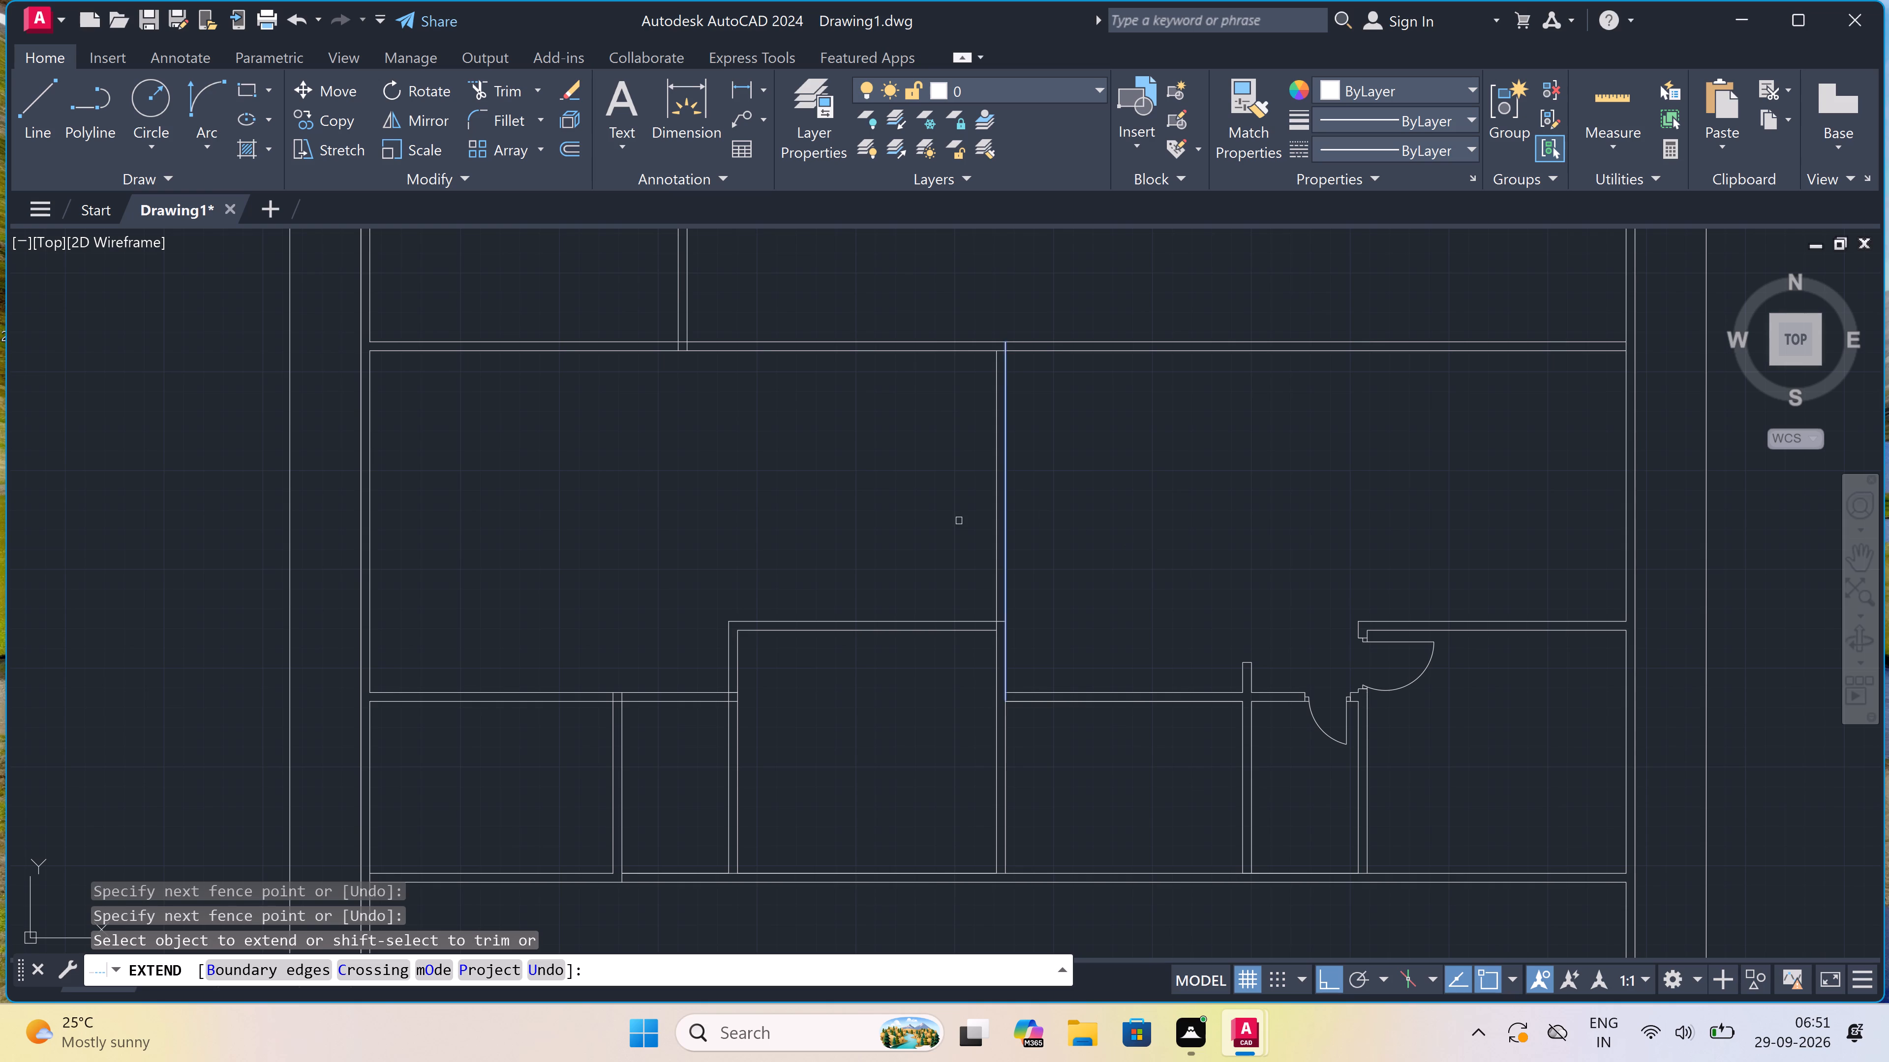
pyautogui.click(956, 520)
pyautogui.click(1151, 440)
pyautogui.scroll(-3, 1151, 440)
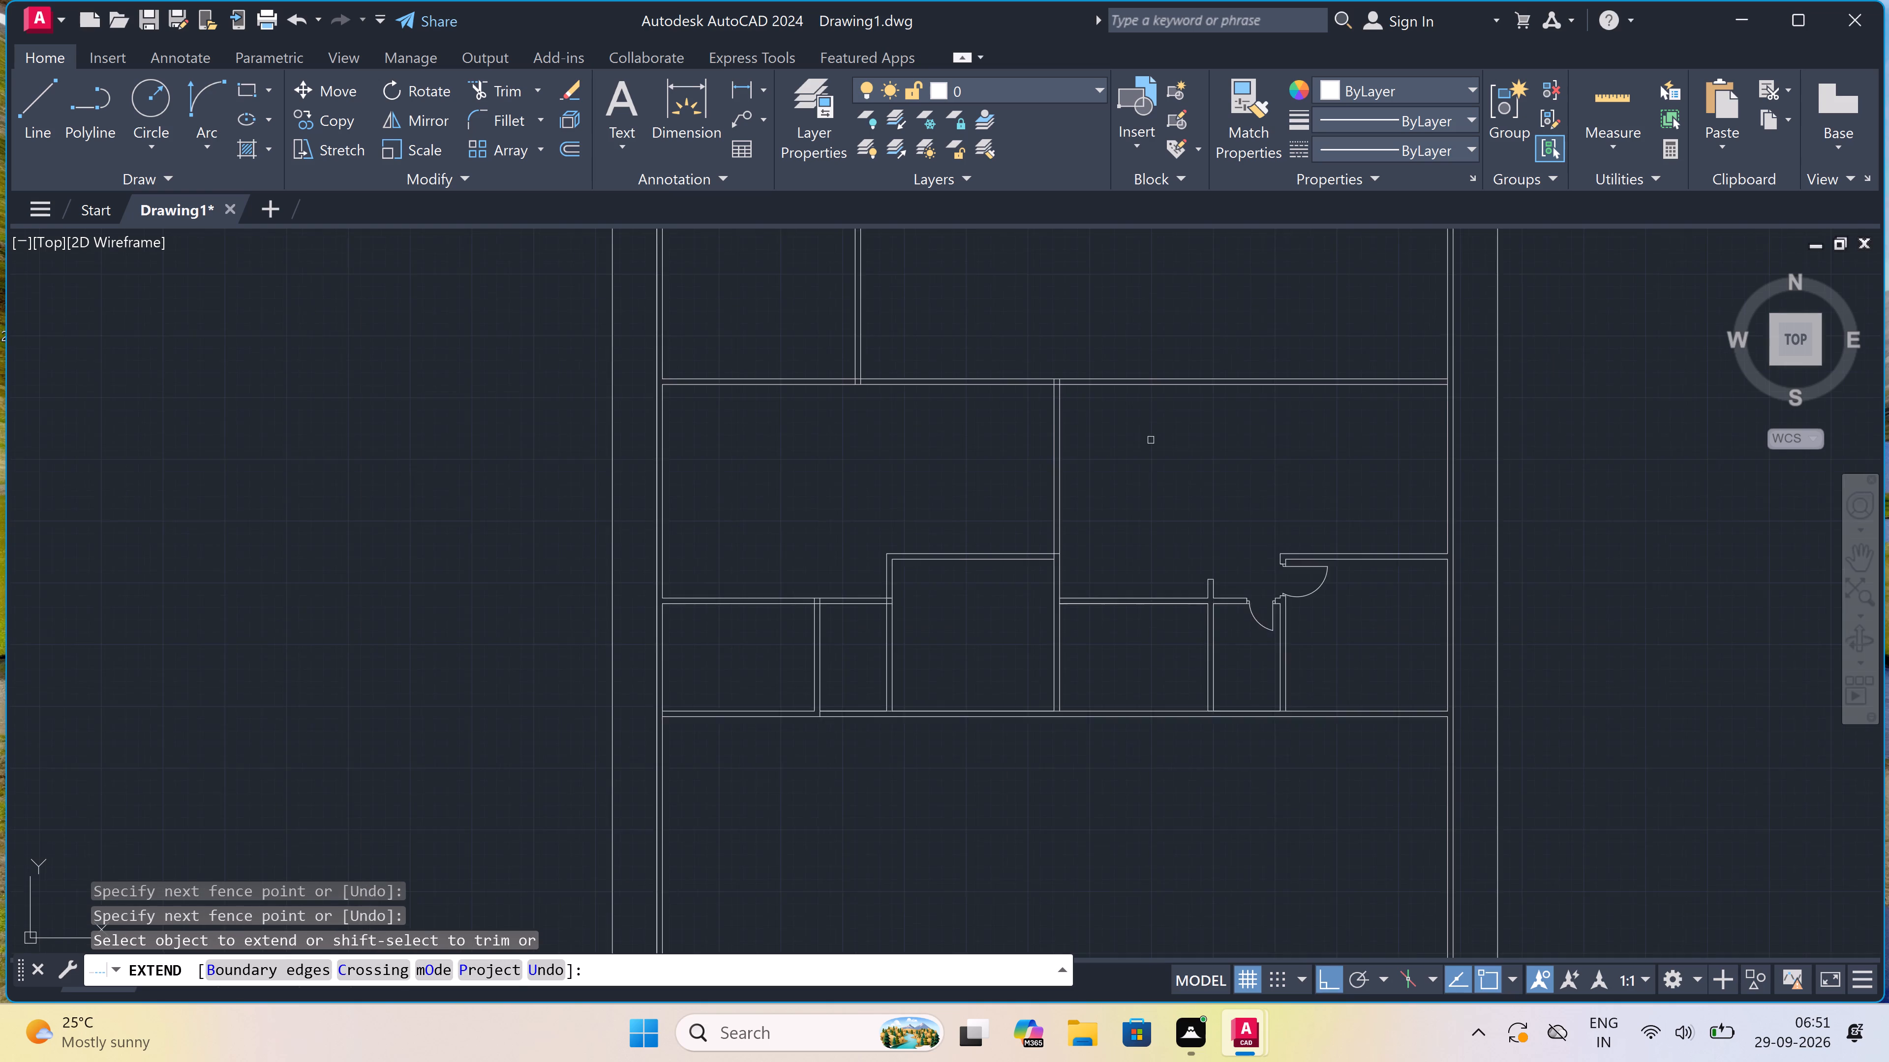
pyautogui.click(1151, 440)
pyautogui.click(1065, 451)
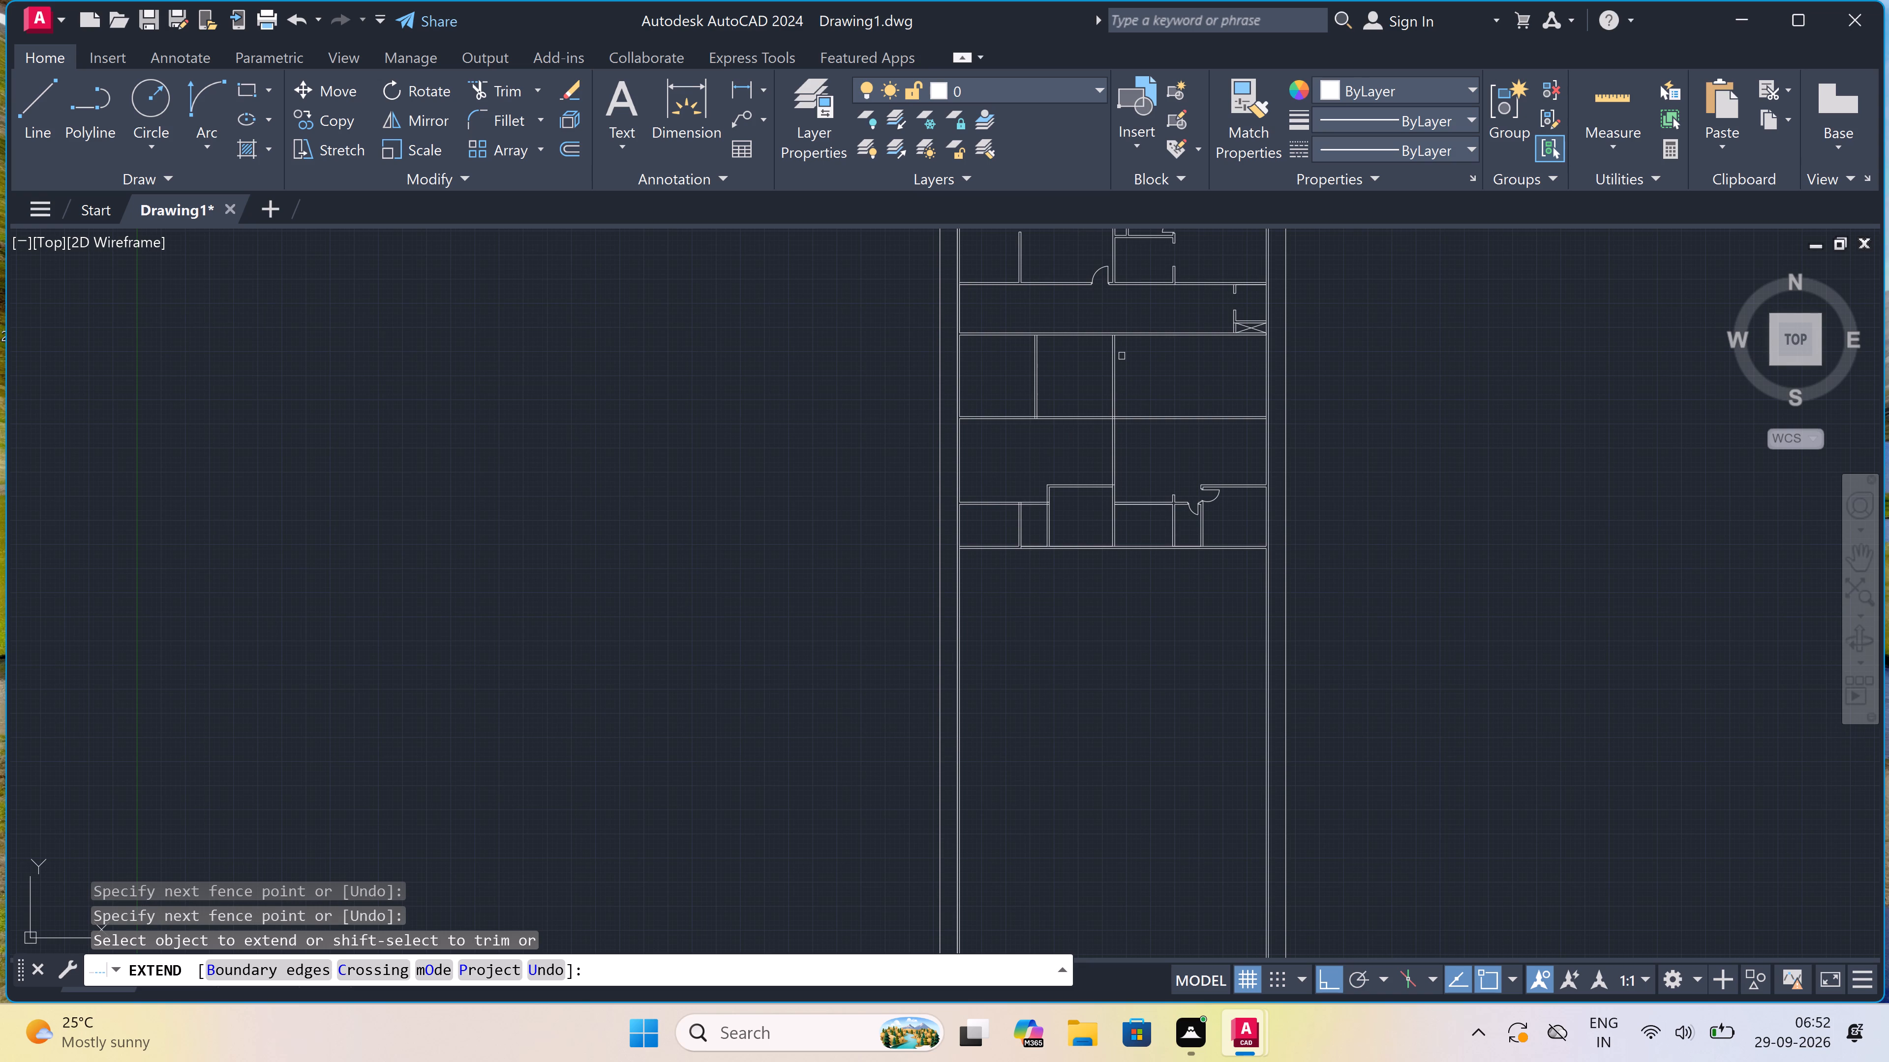
pyautogui.scroll(1, 1104, 317)
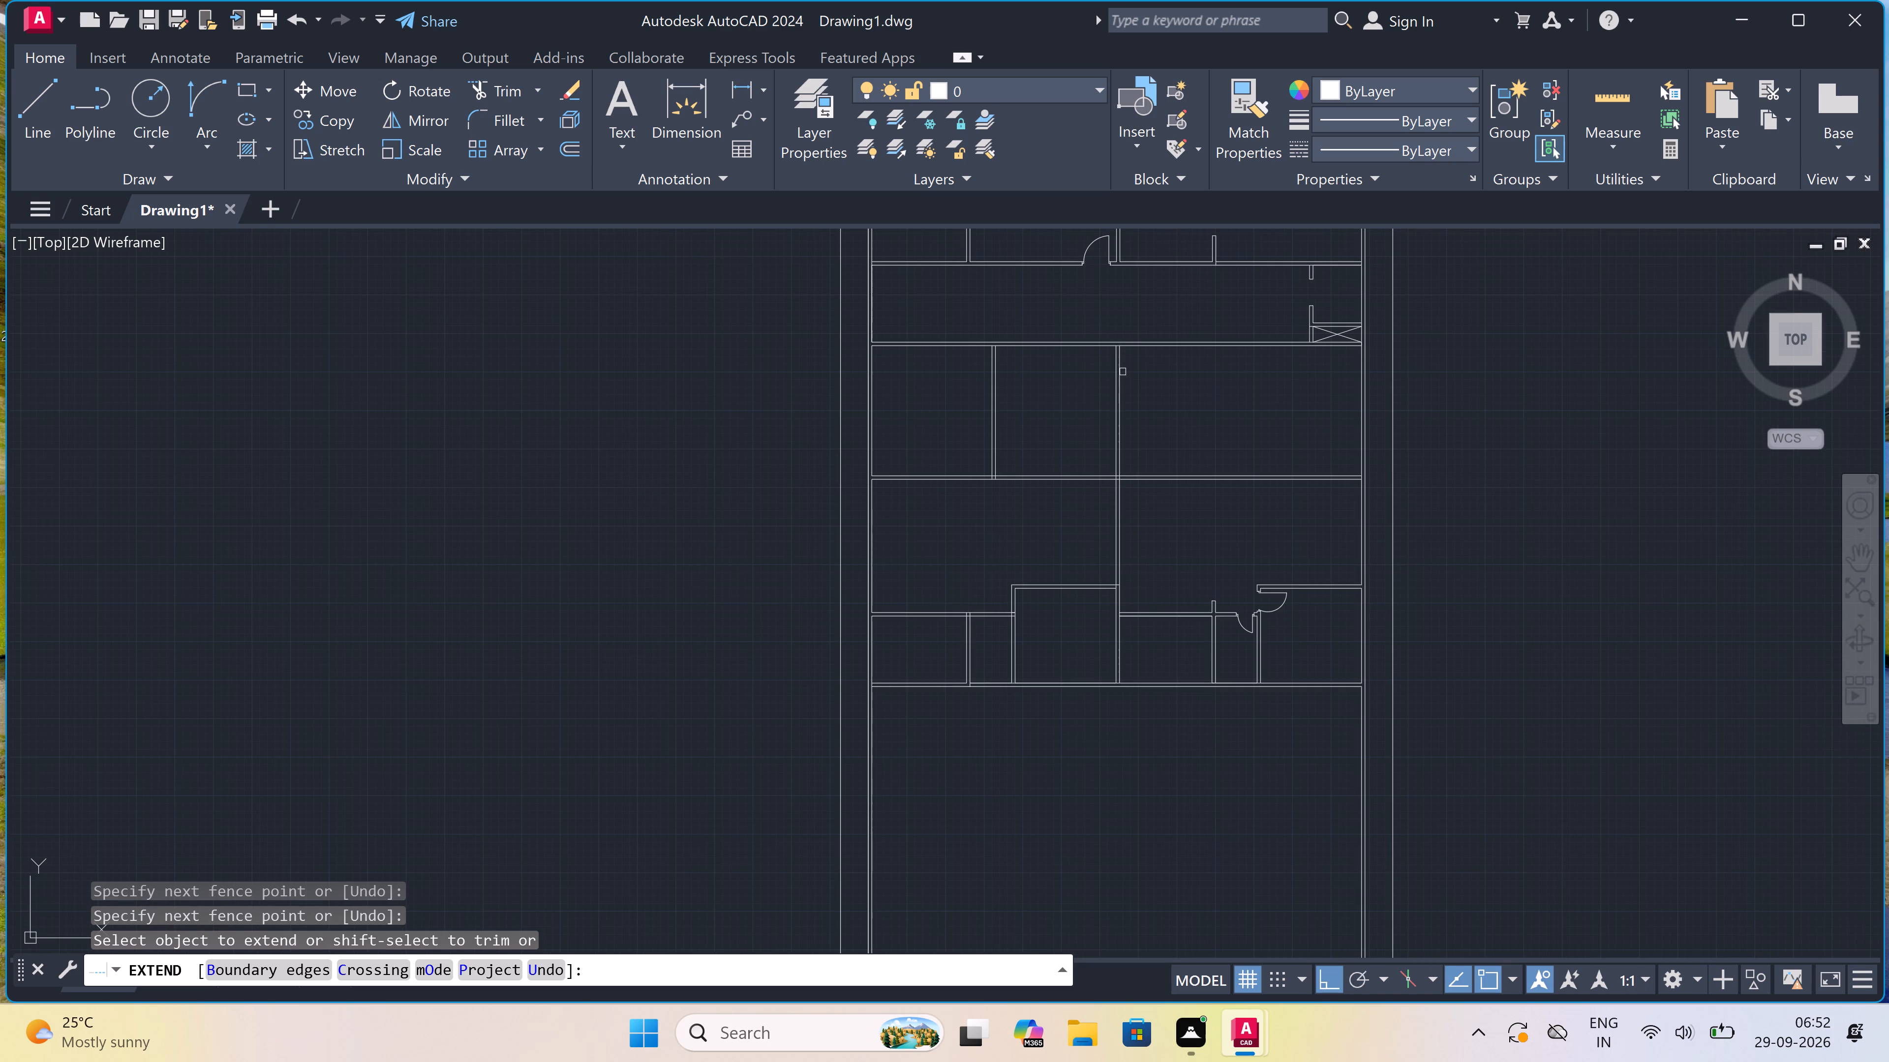
pyautogui.press('Escape')
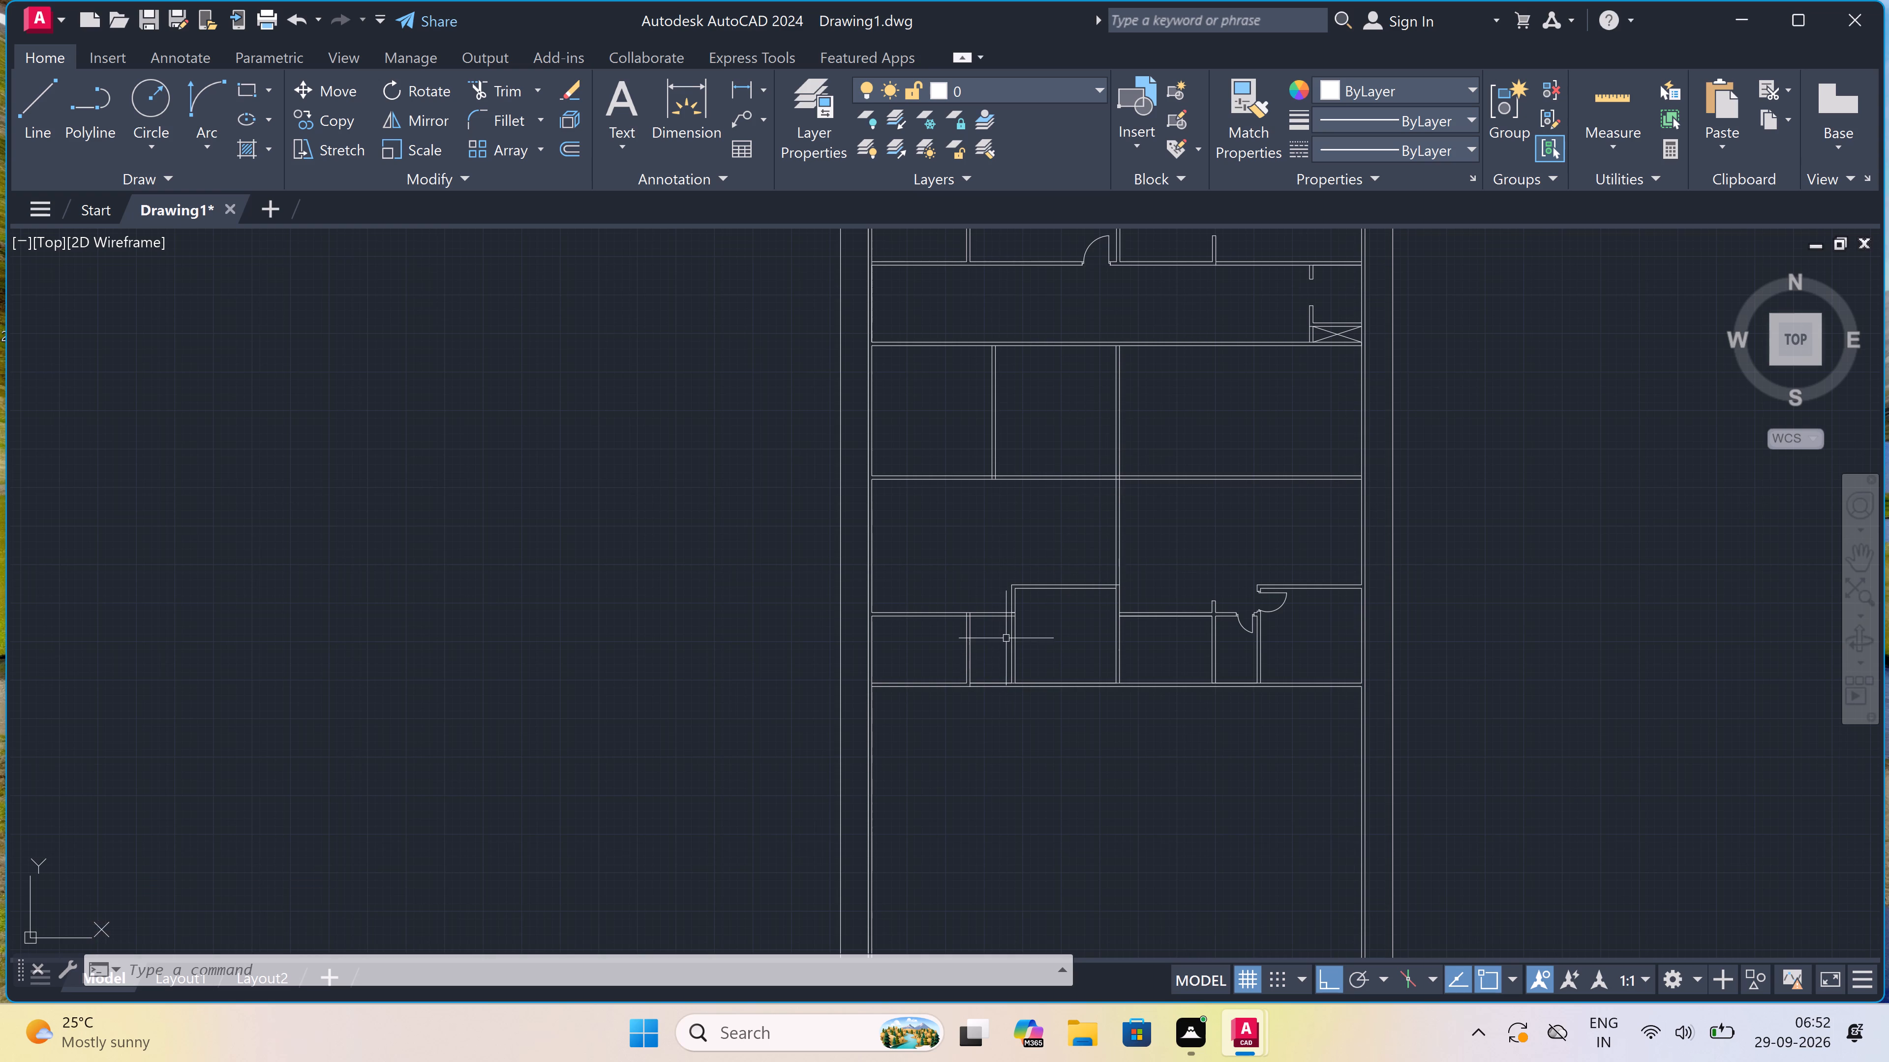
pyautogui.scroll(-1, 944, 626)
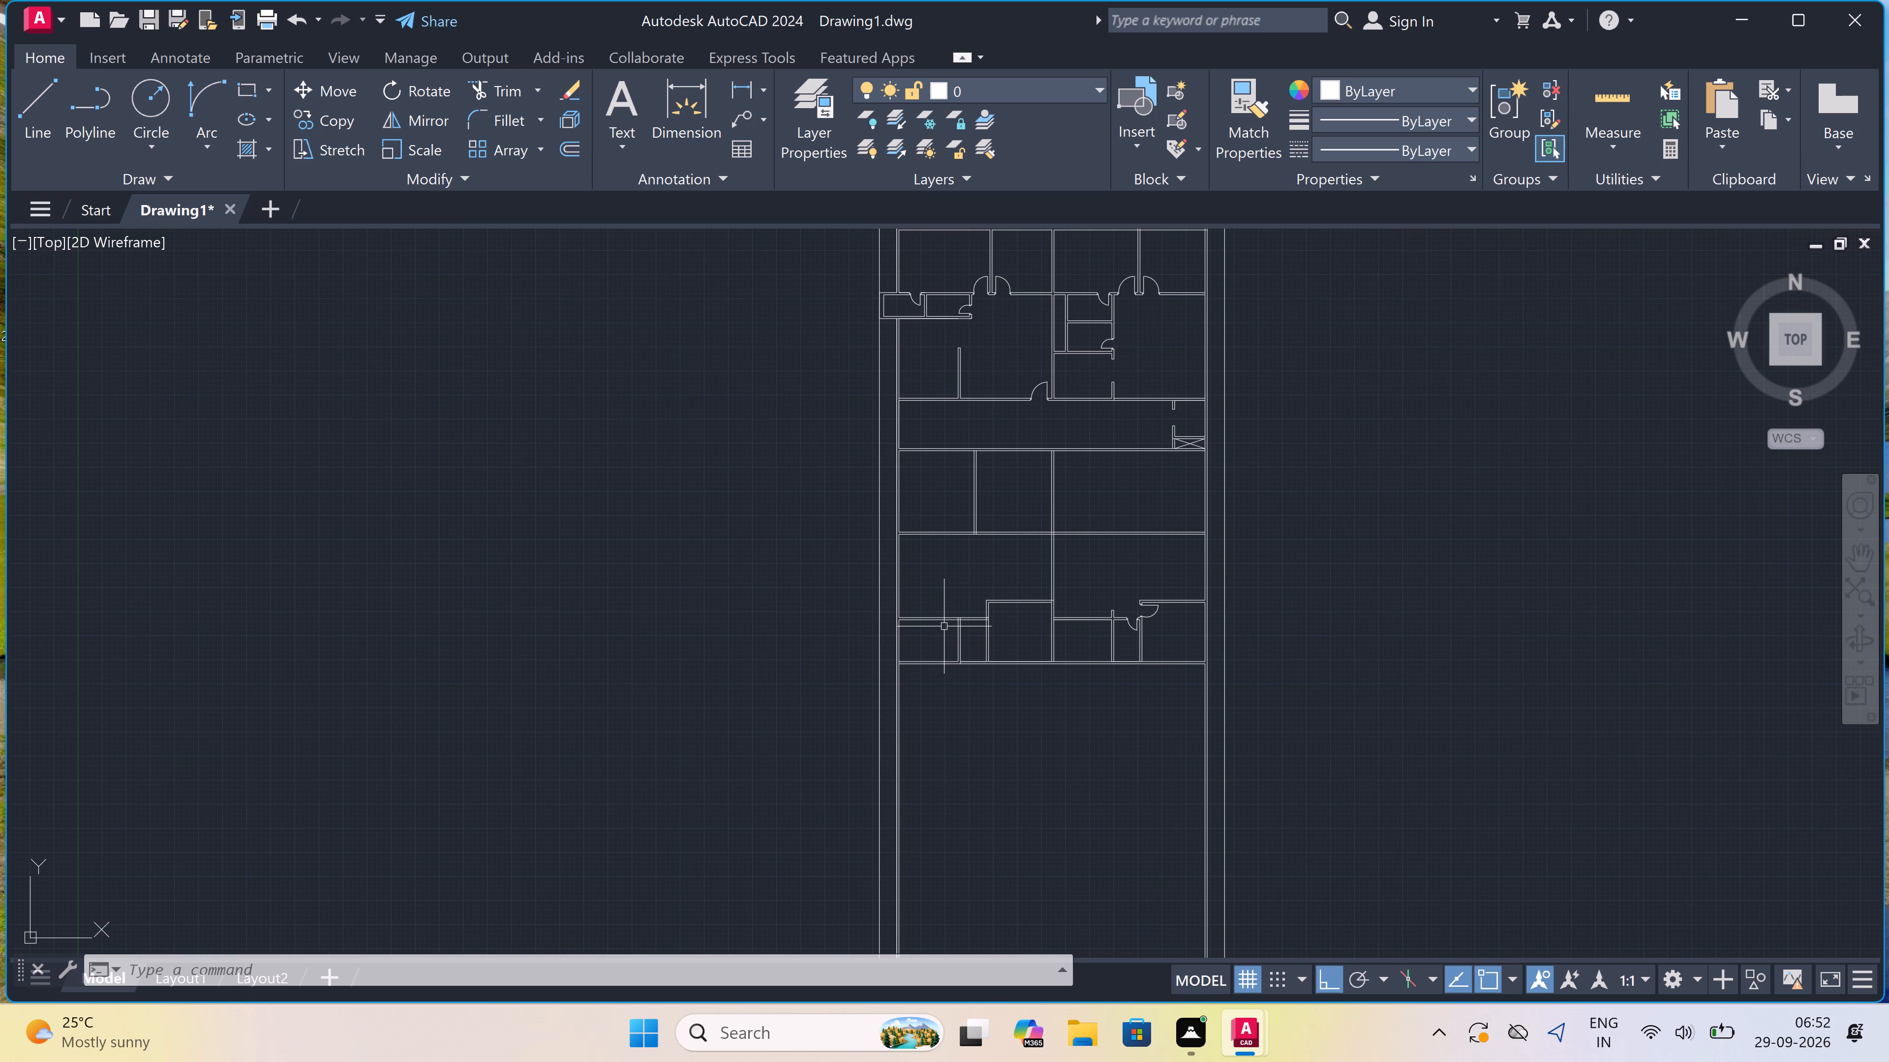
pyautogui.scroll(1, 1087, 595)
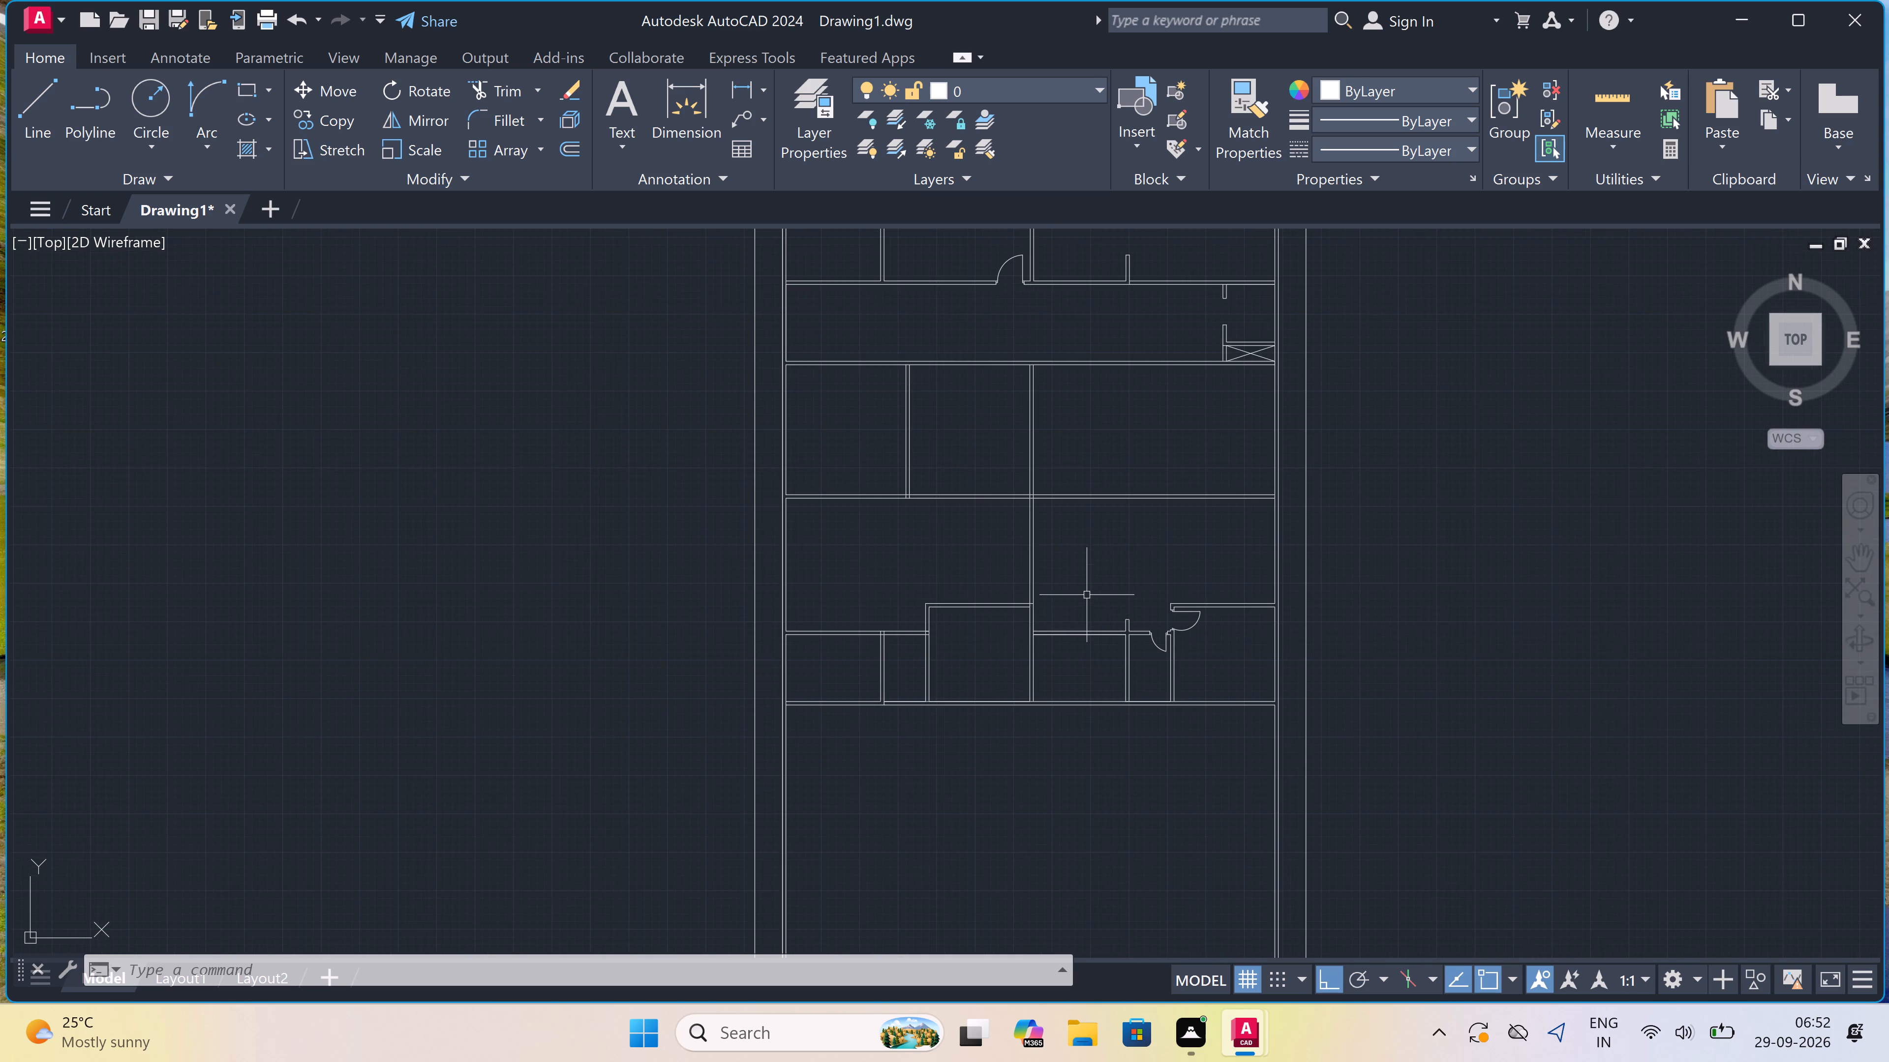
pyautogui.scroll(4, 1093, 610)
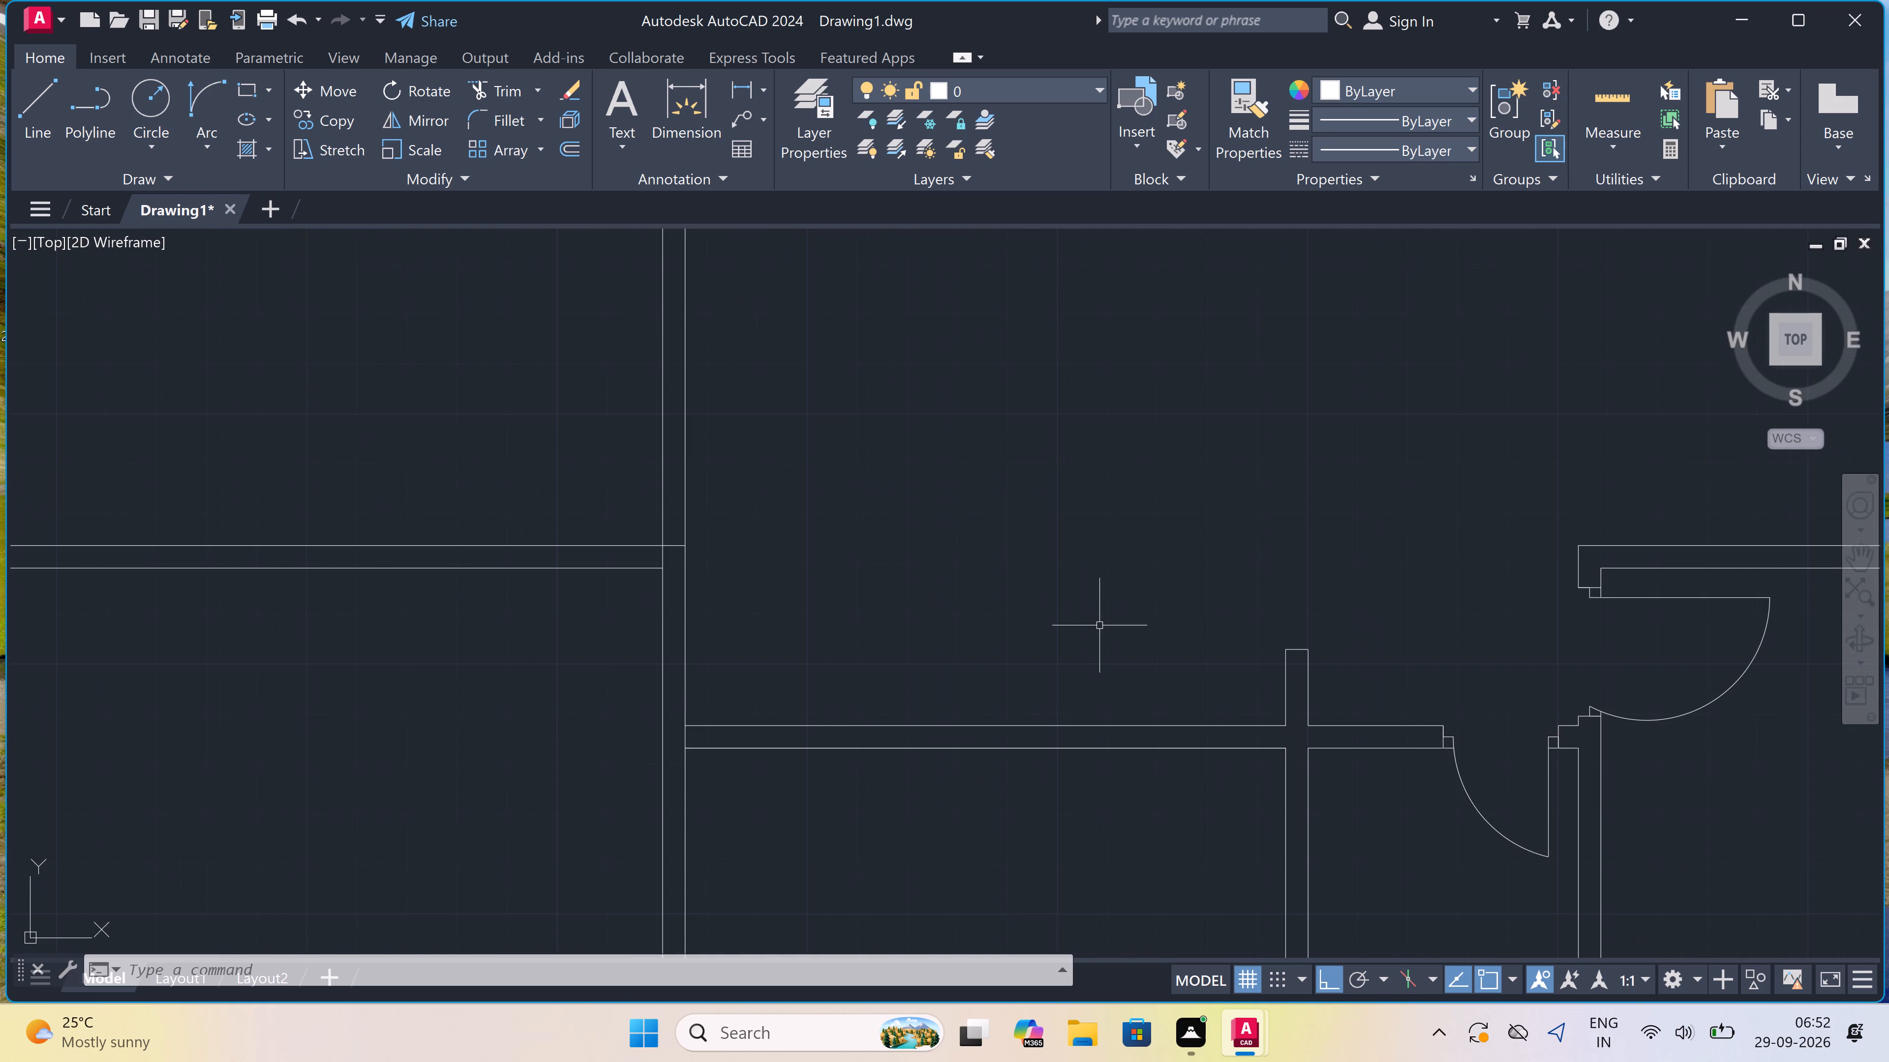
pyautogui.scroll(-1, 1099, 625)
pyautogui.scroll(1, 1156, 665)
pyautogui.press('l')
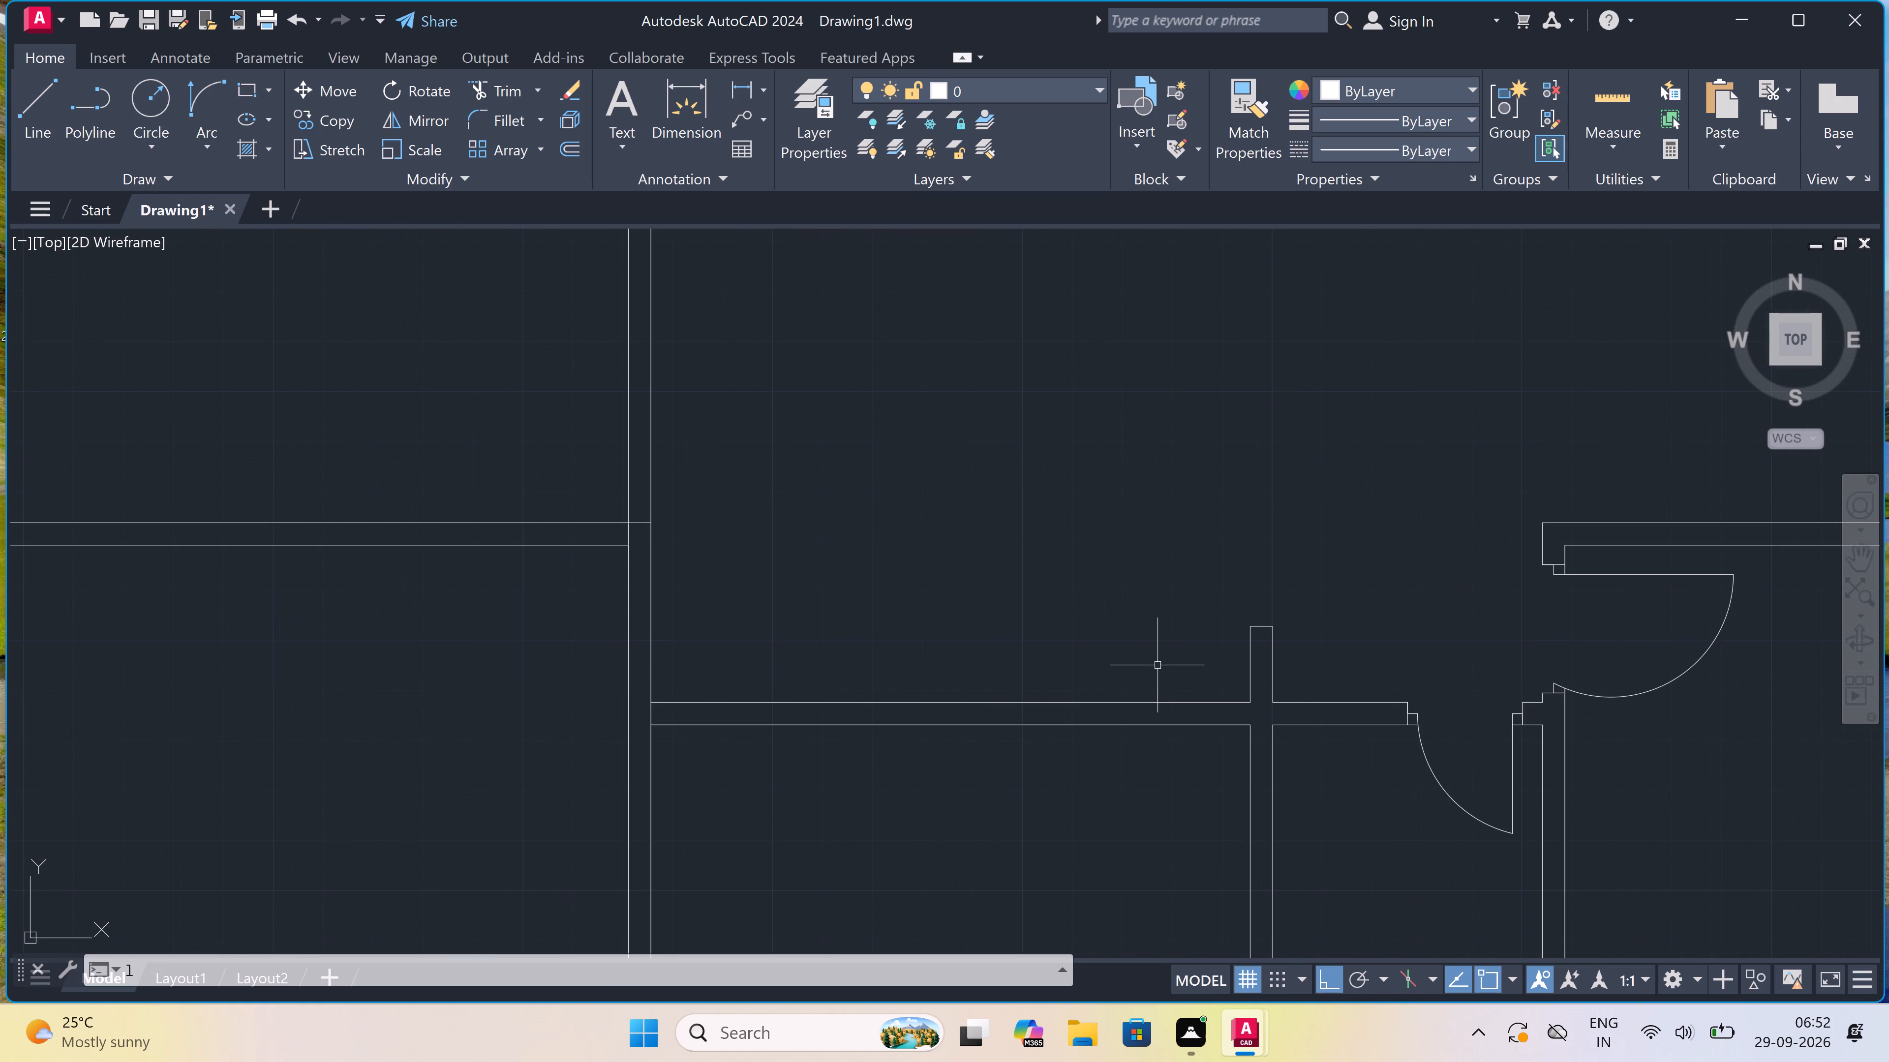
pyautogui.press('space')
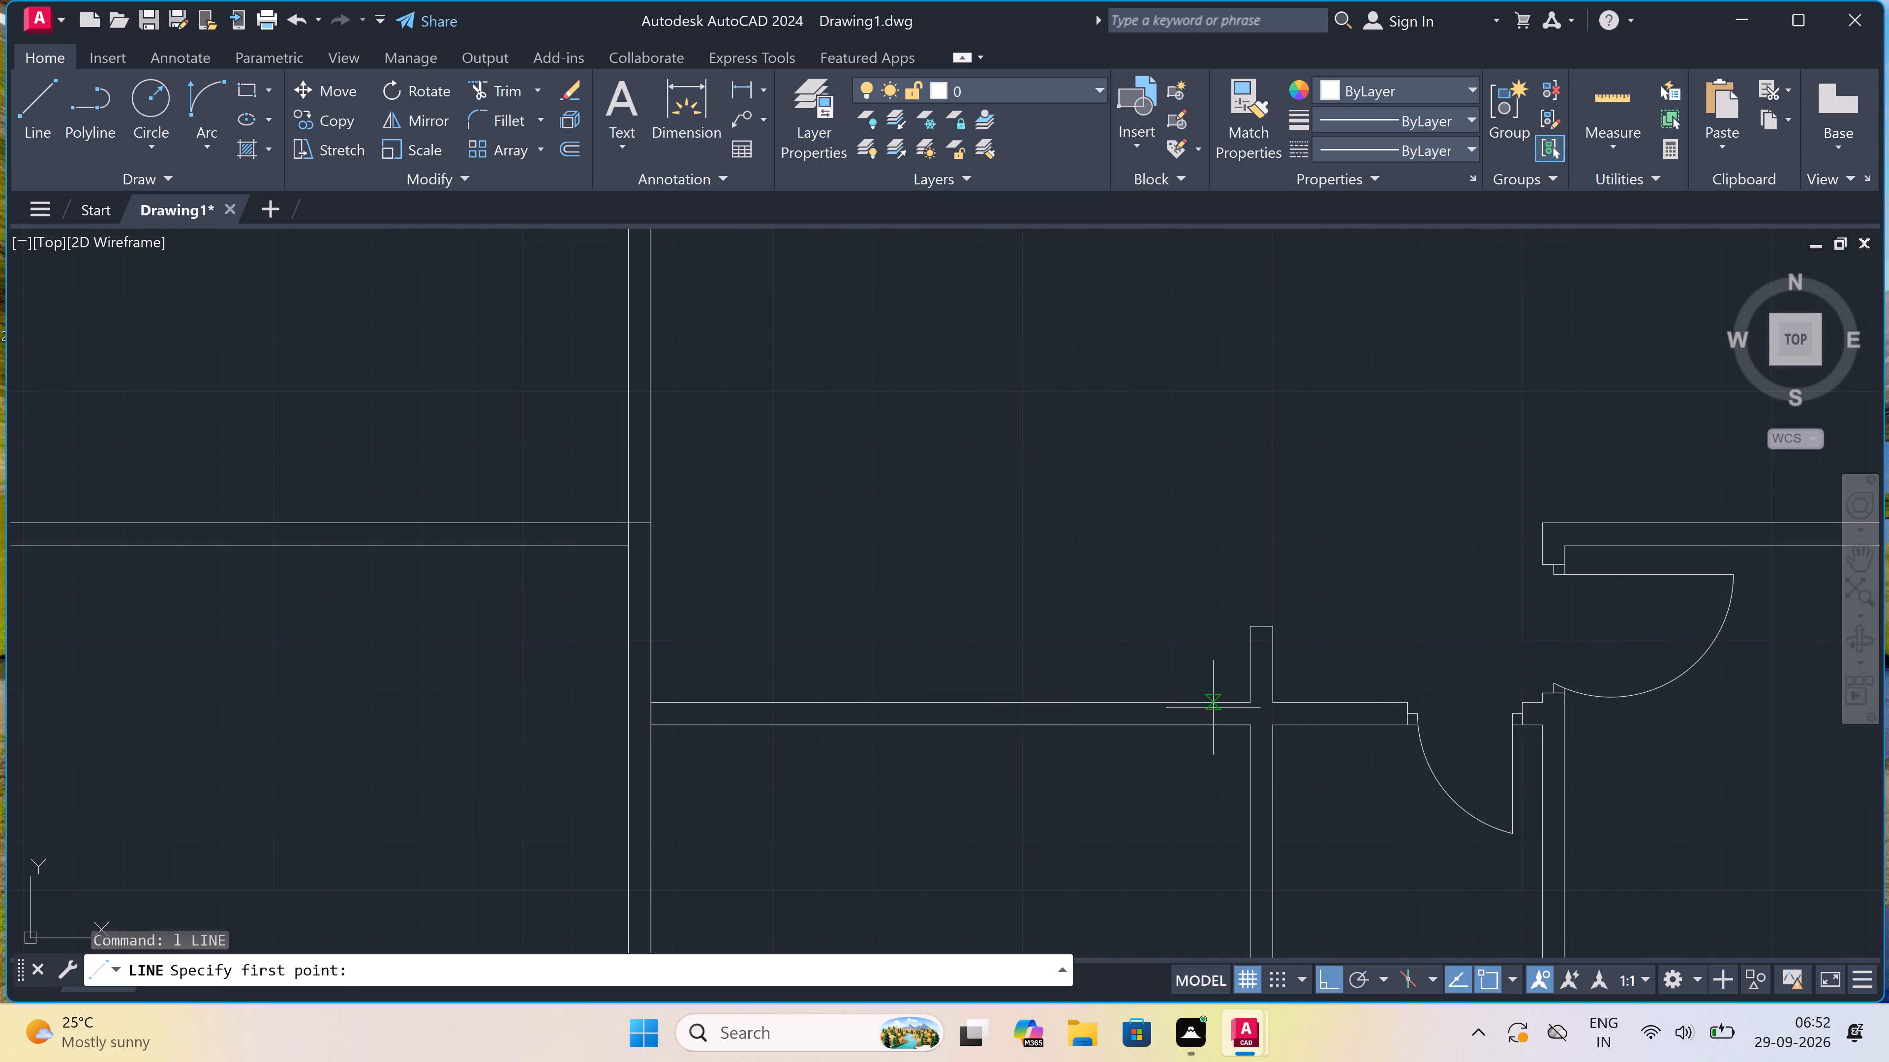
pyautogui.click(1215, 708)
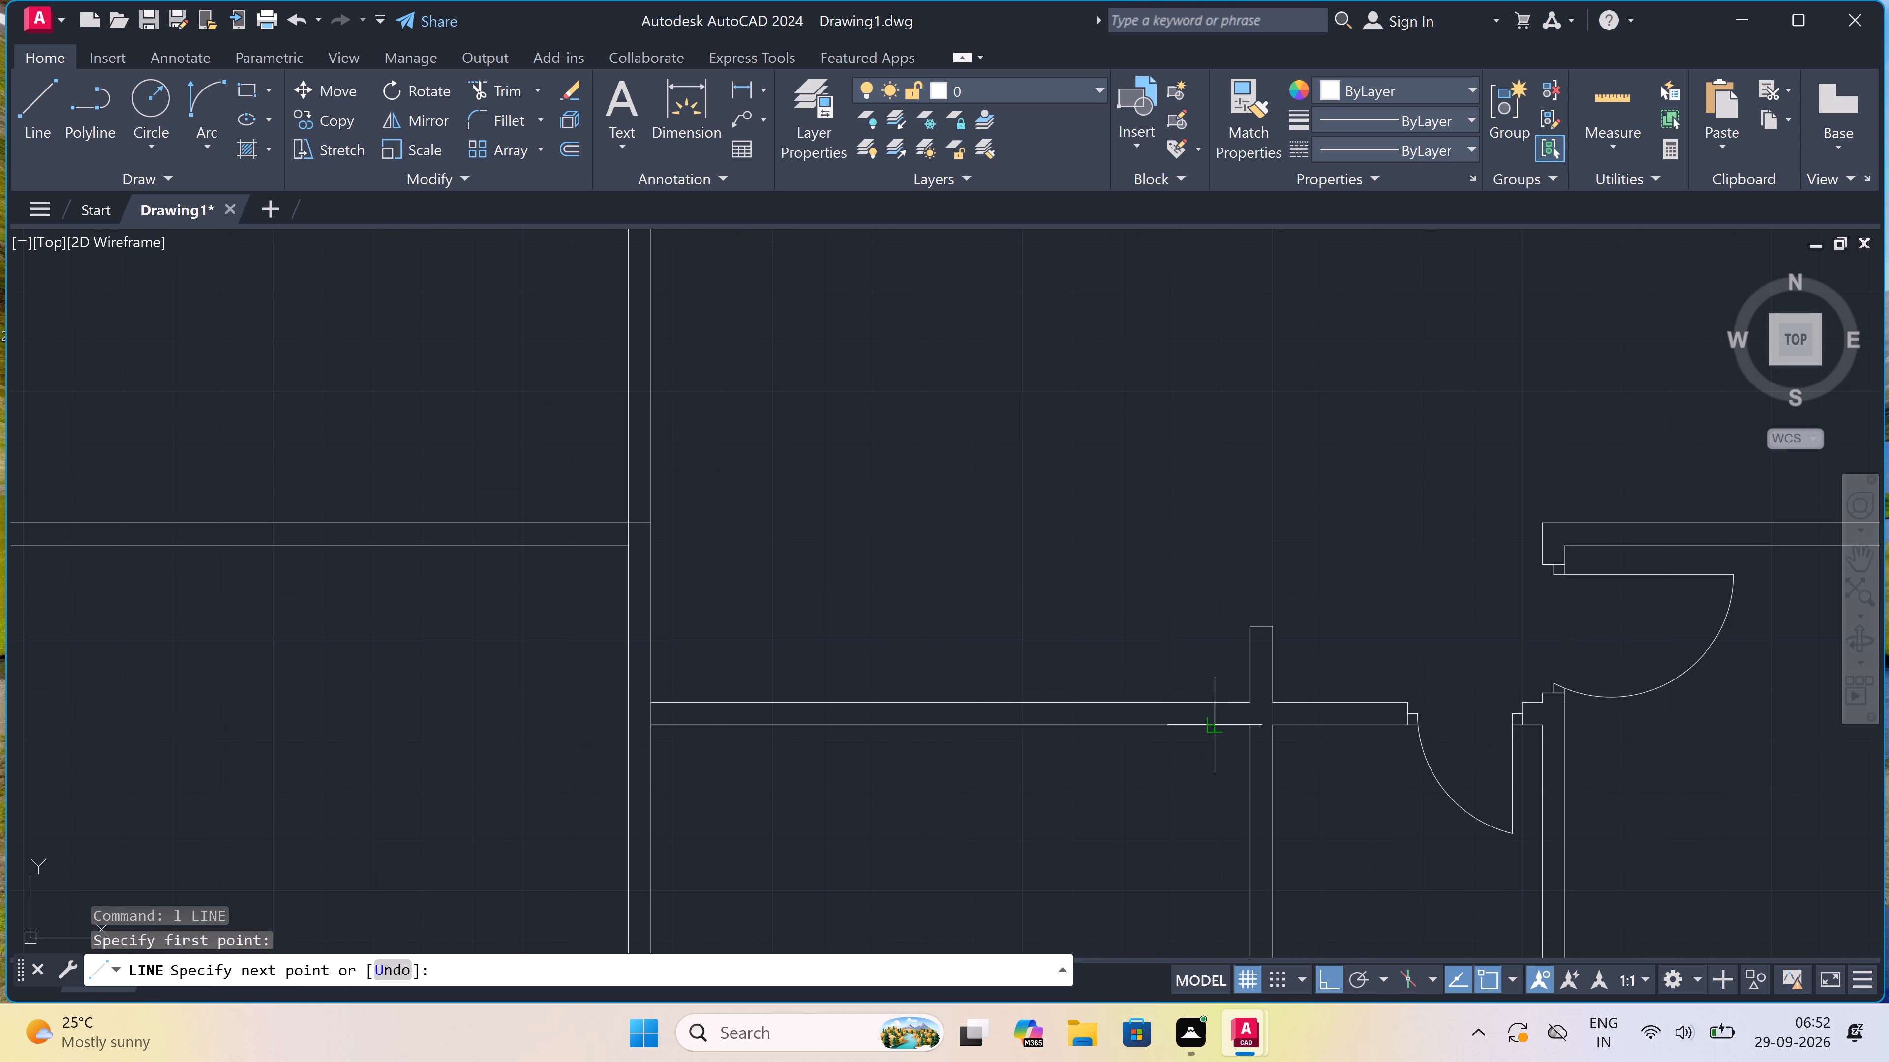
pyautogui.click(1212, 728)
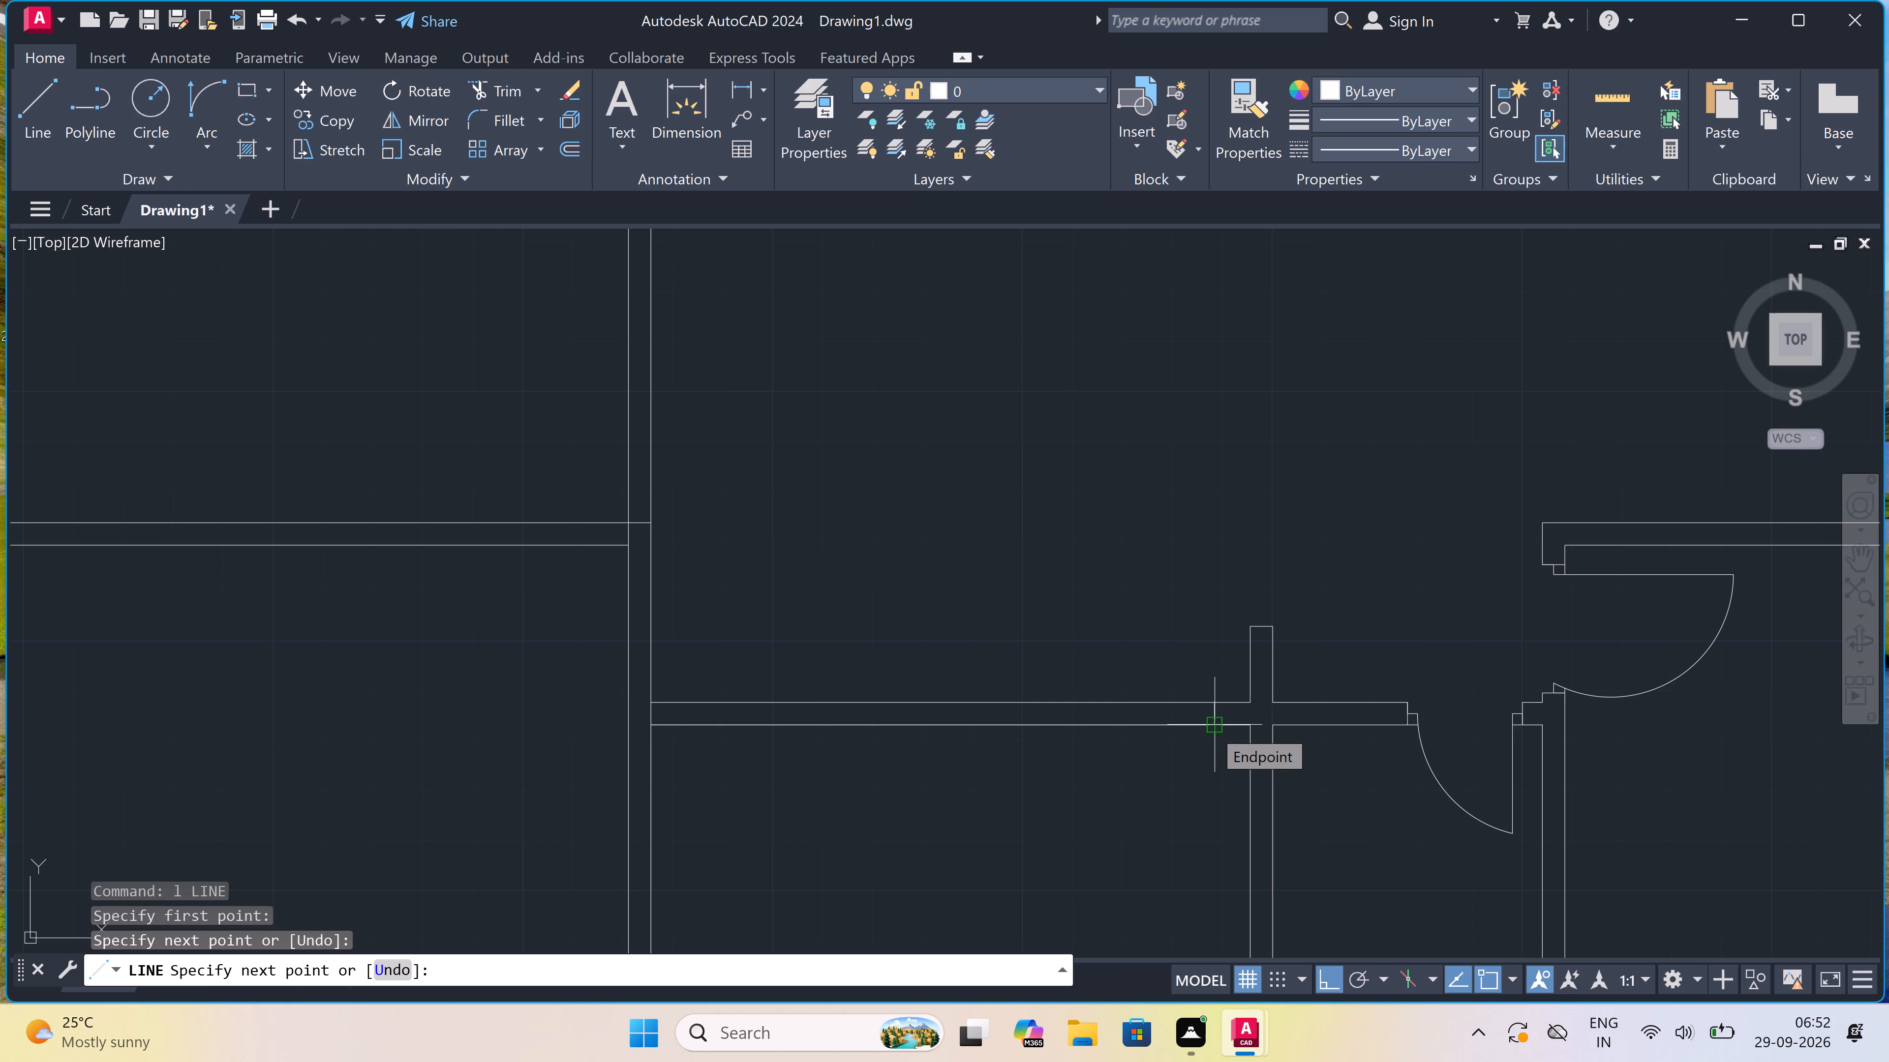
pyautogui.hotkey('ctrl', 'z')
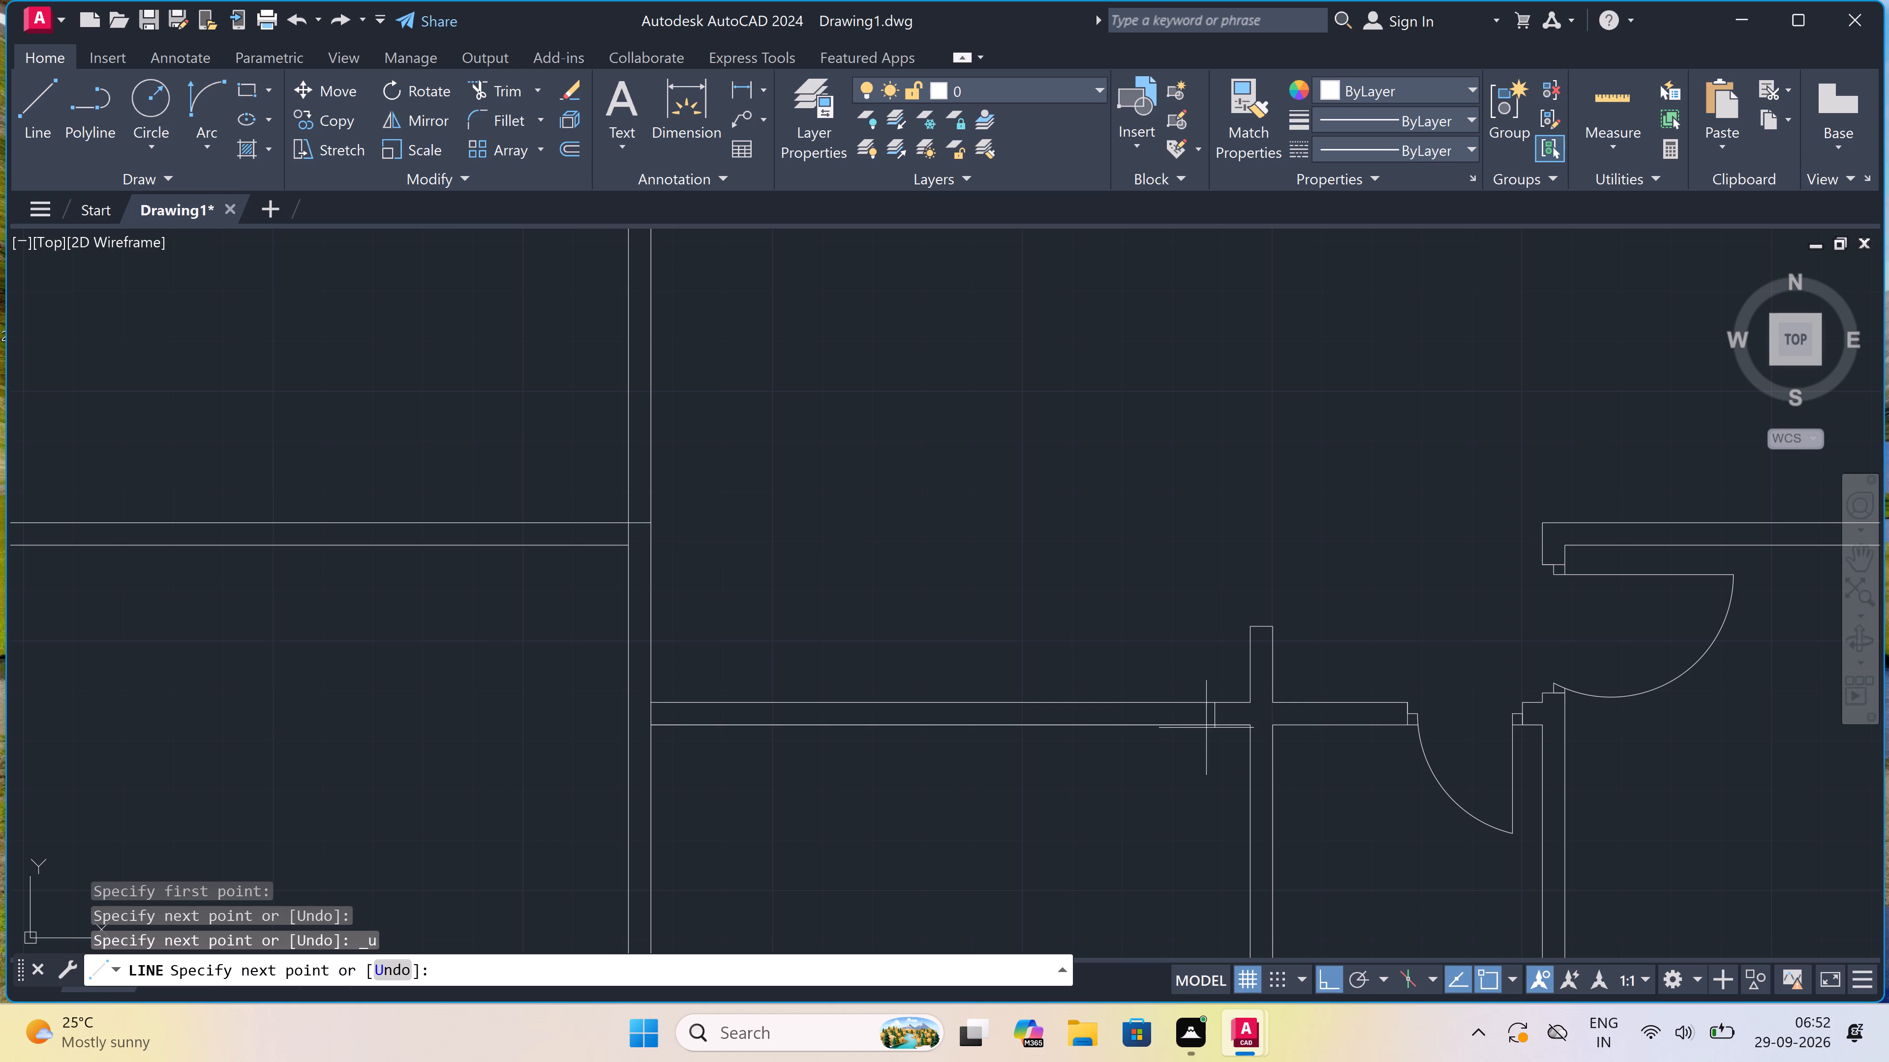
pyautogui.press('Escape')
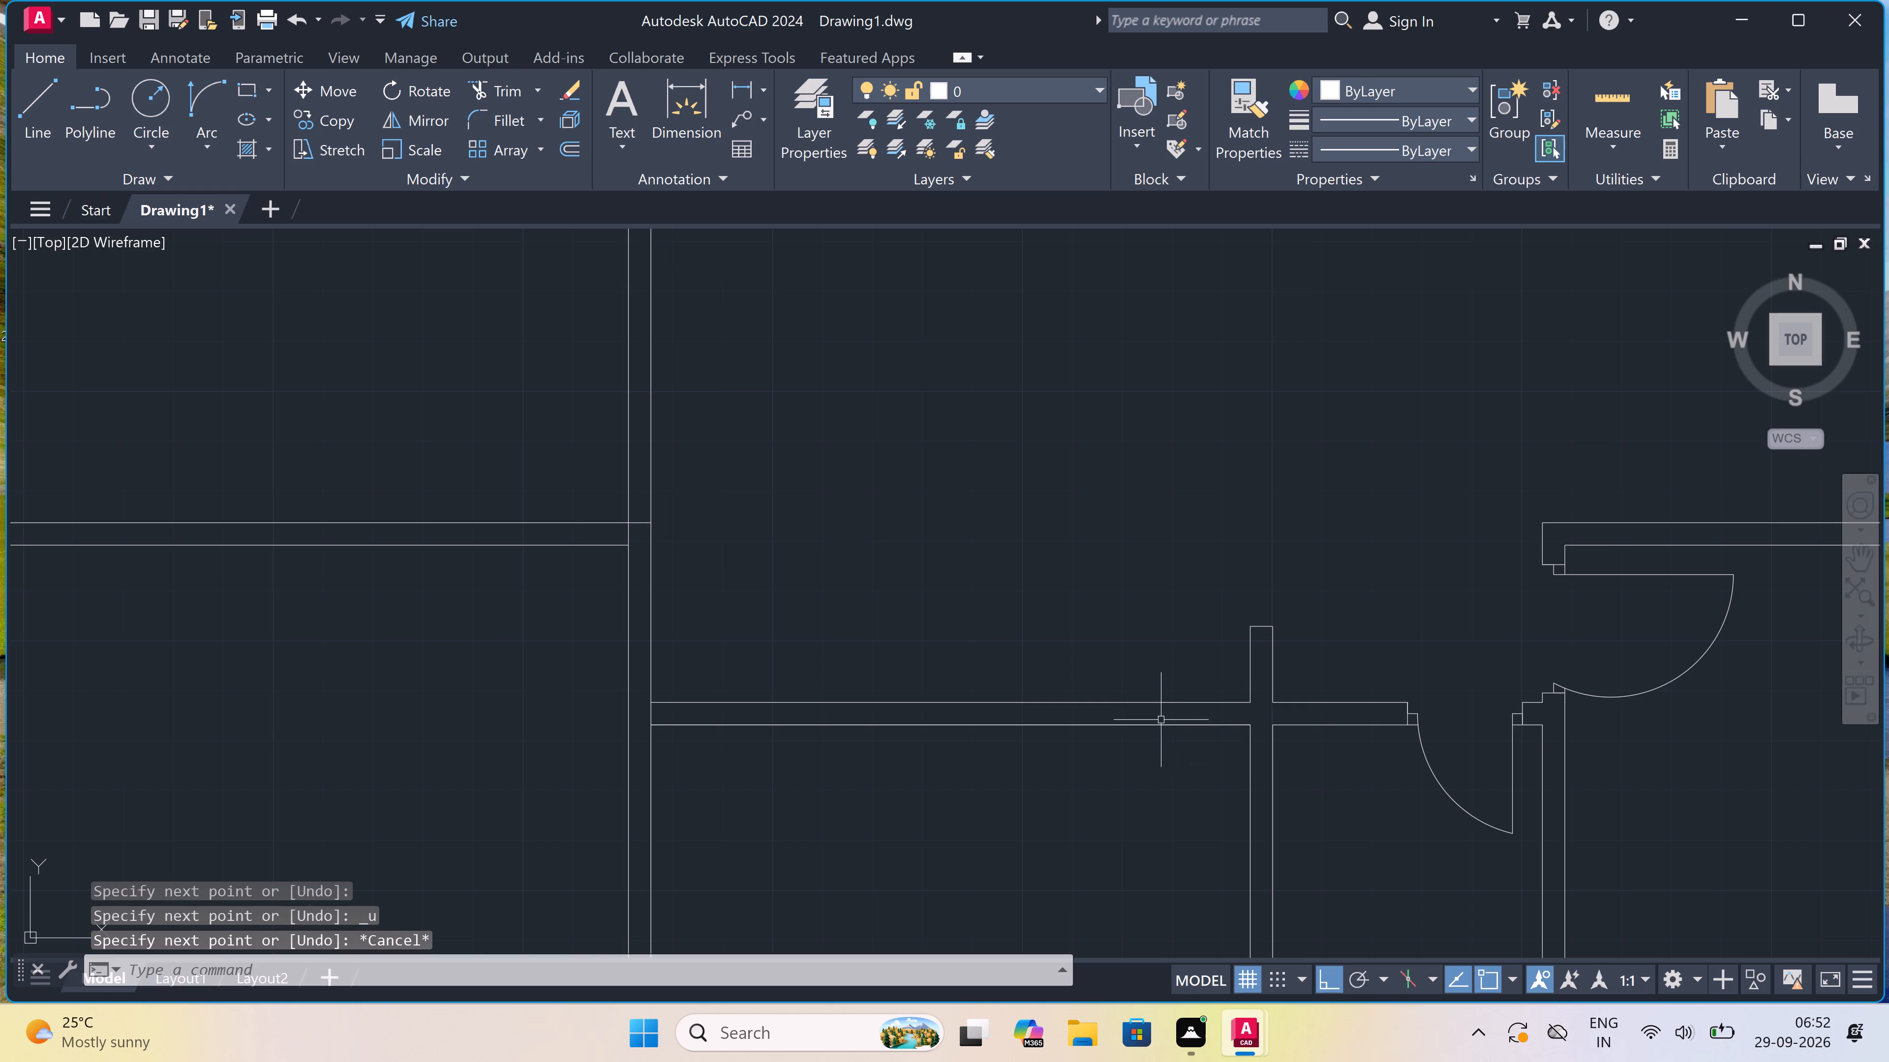
# Draw two end lines across the horizontal wall between the central partition and the short wall stub, marking an opening.
pyautogui.press('l')
pyautogui.press('space')
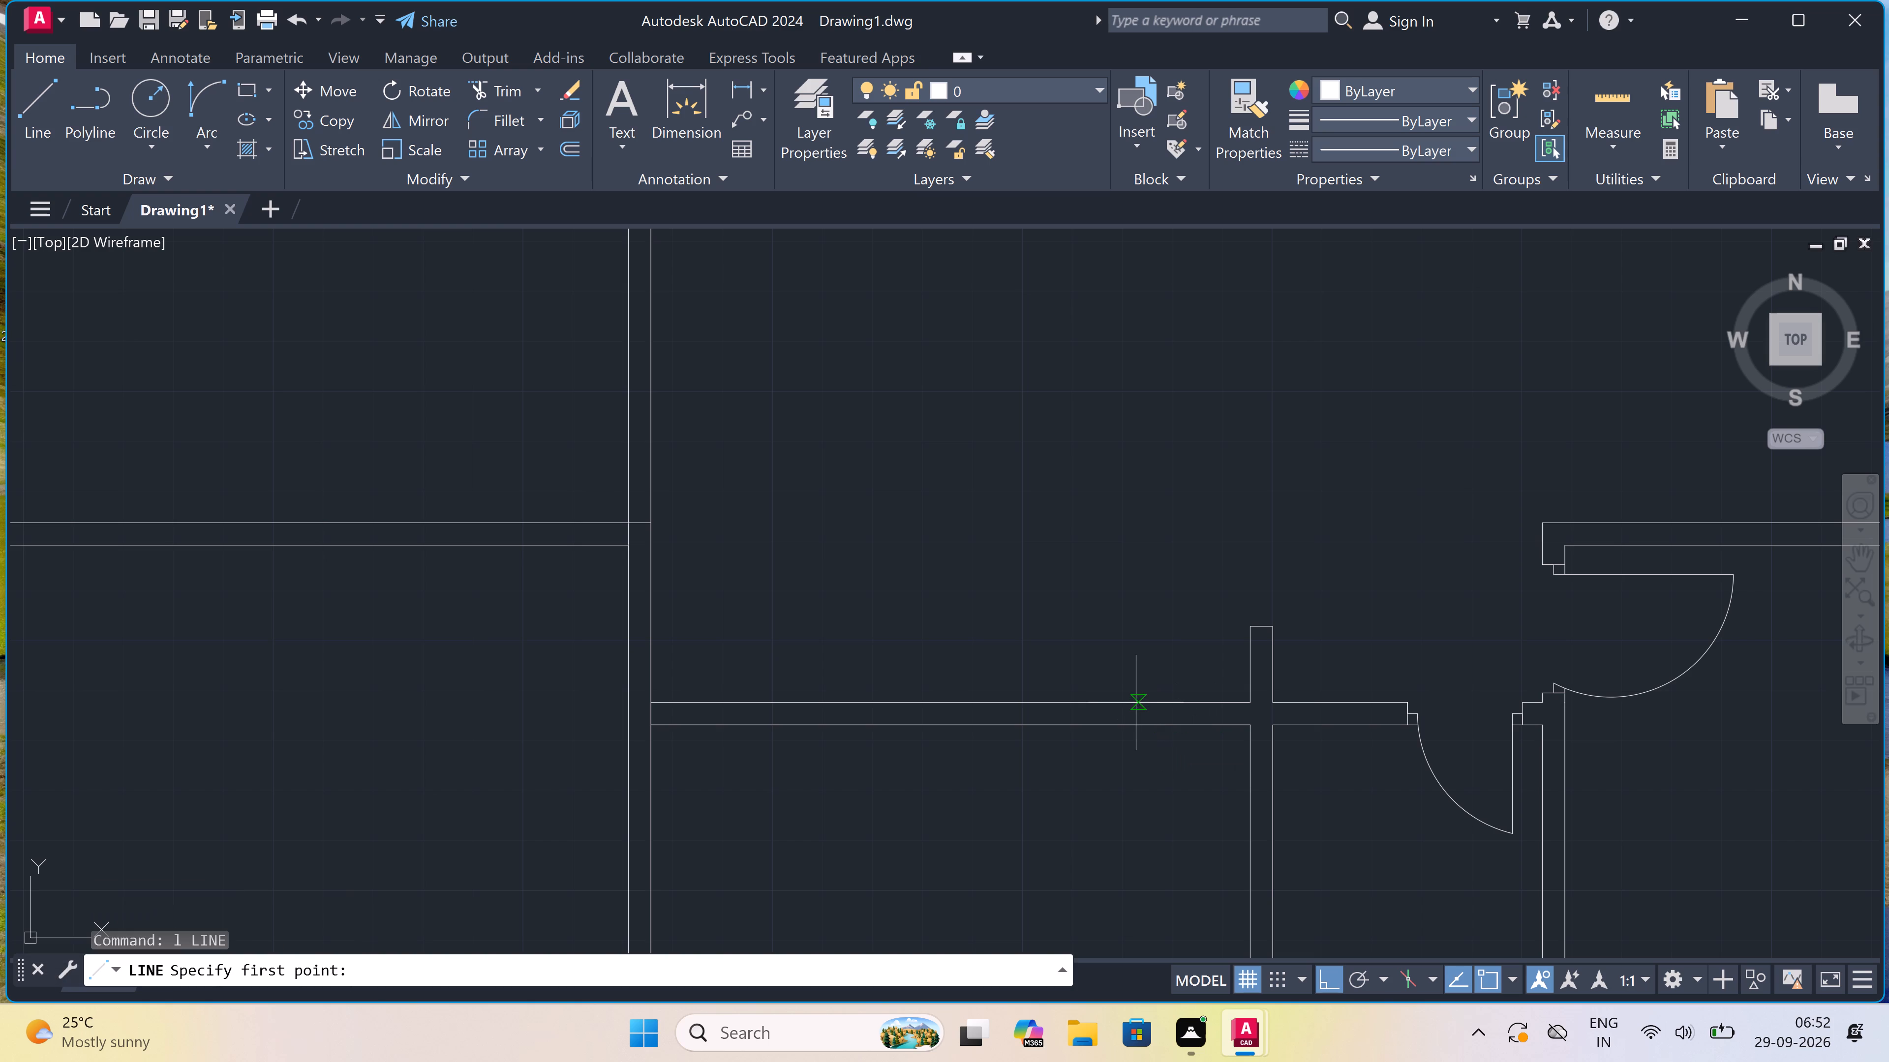
pyautogui.click(1110, 706)
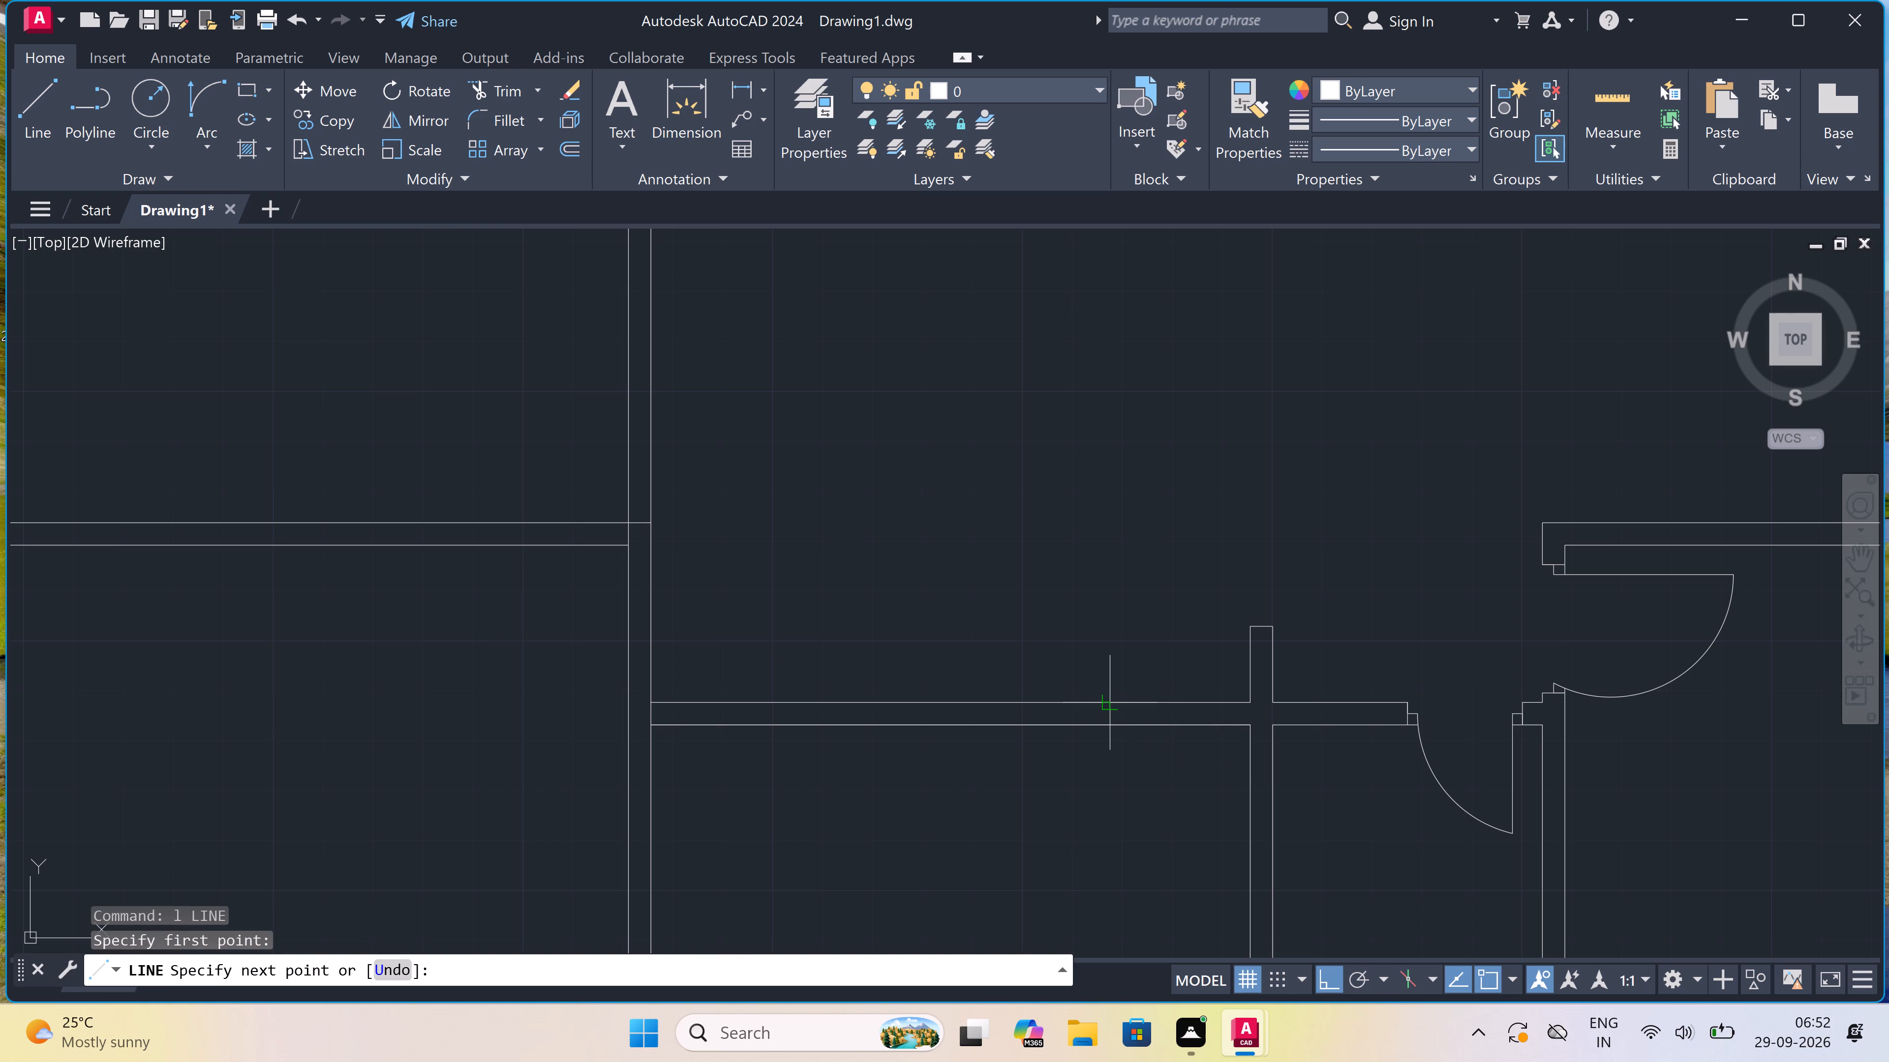
pyautogui.click(1108, 720)
pyautogui.press('Escape')
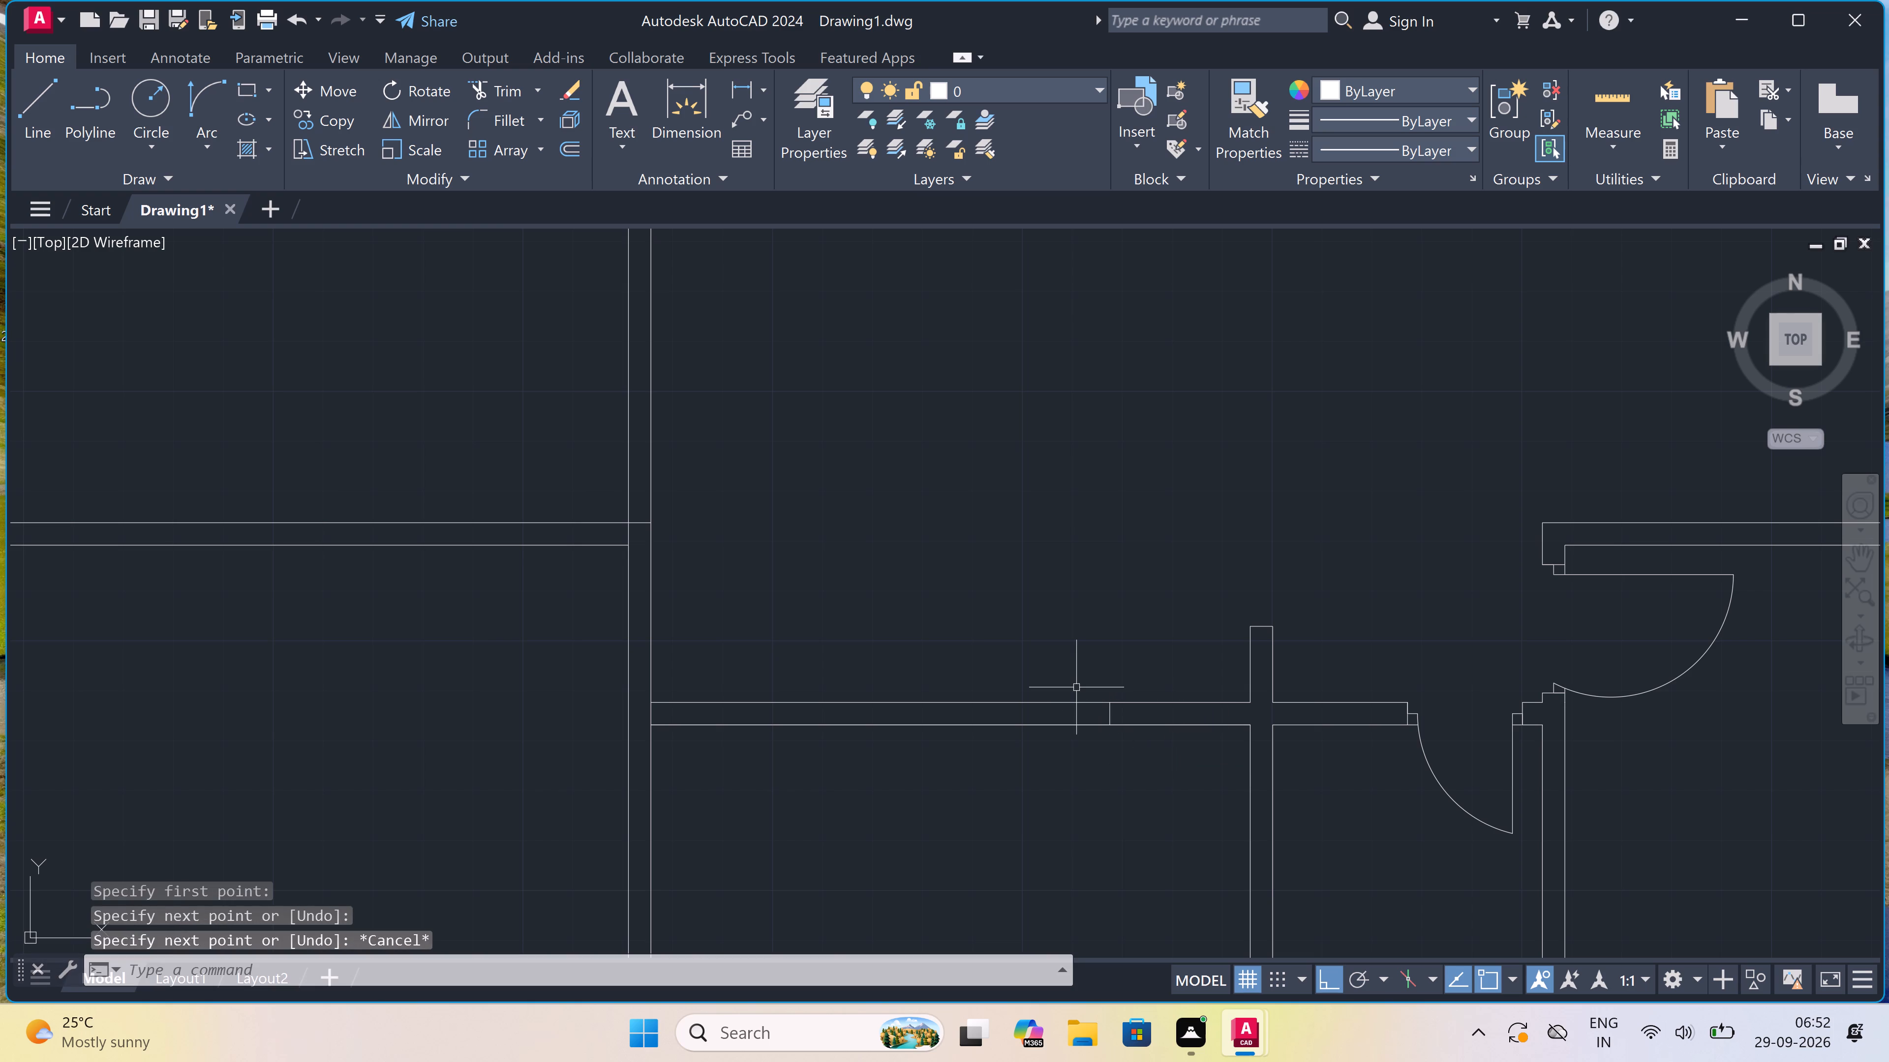
pyautogui.press('space')
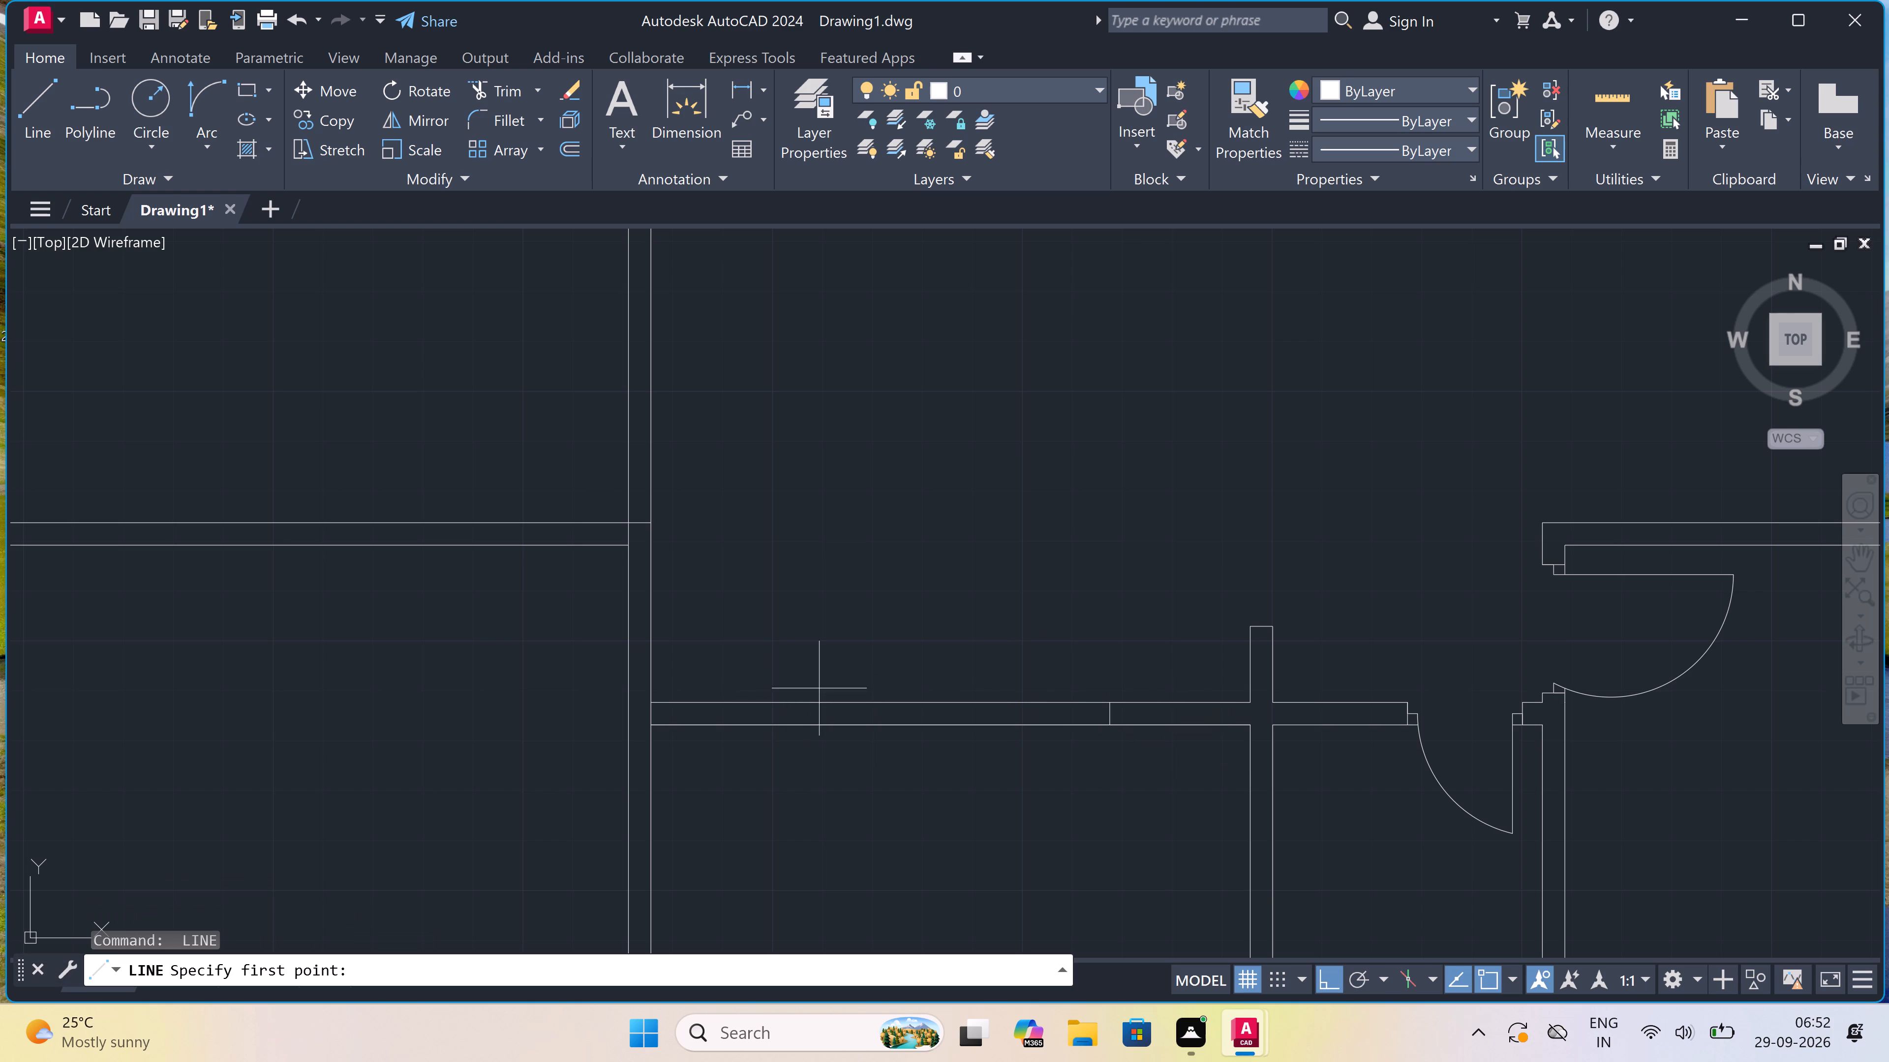
pyautogui.click(839, 701)
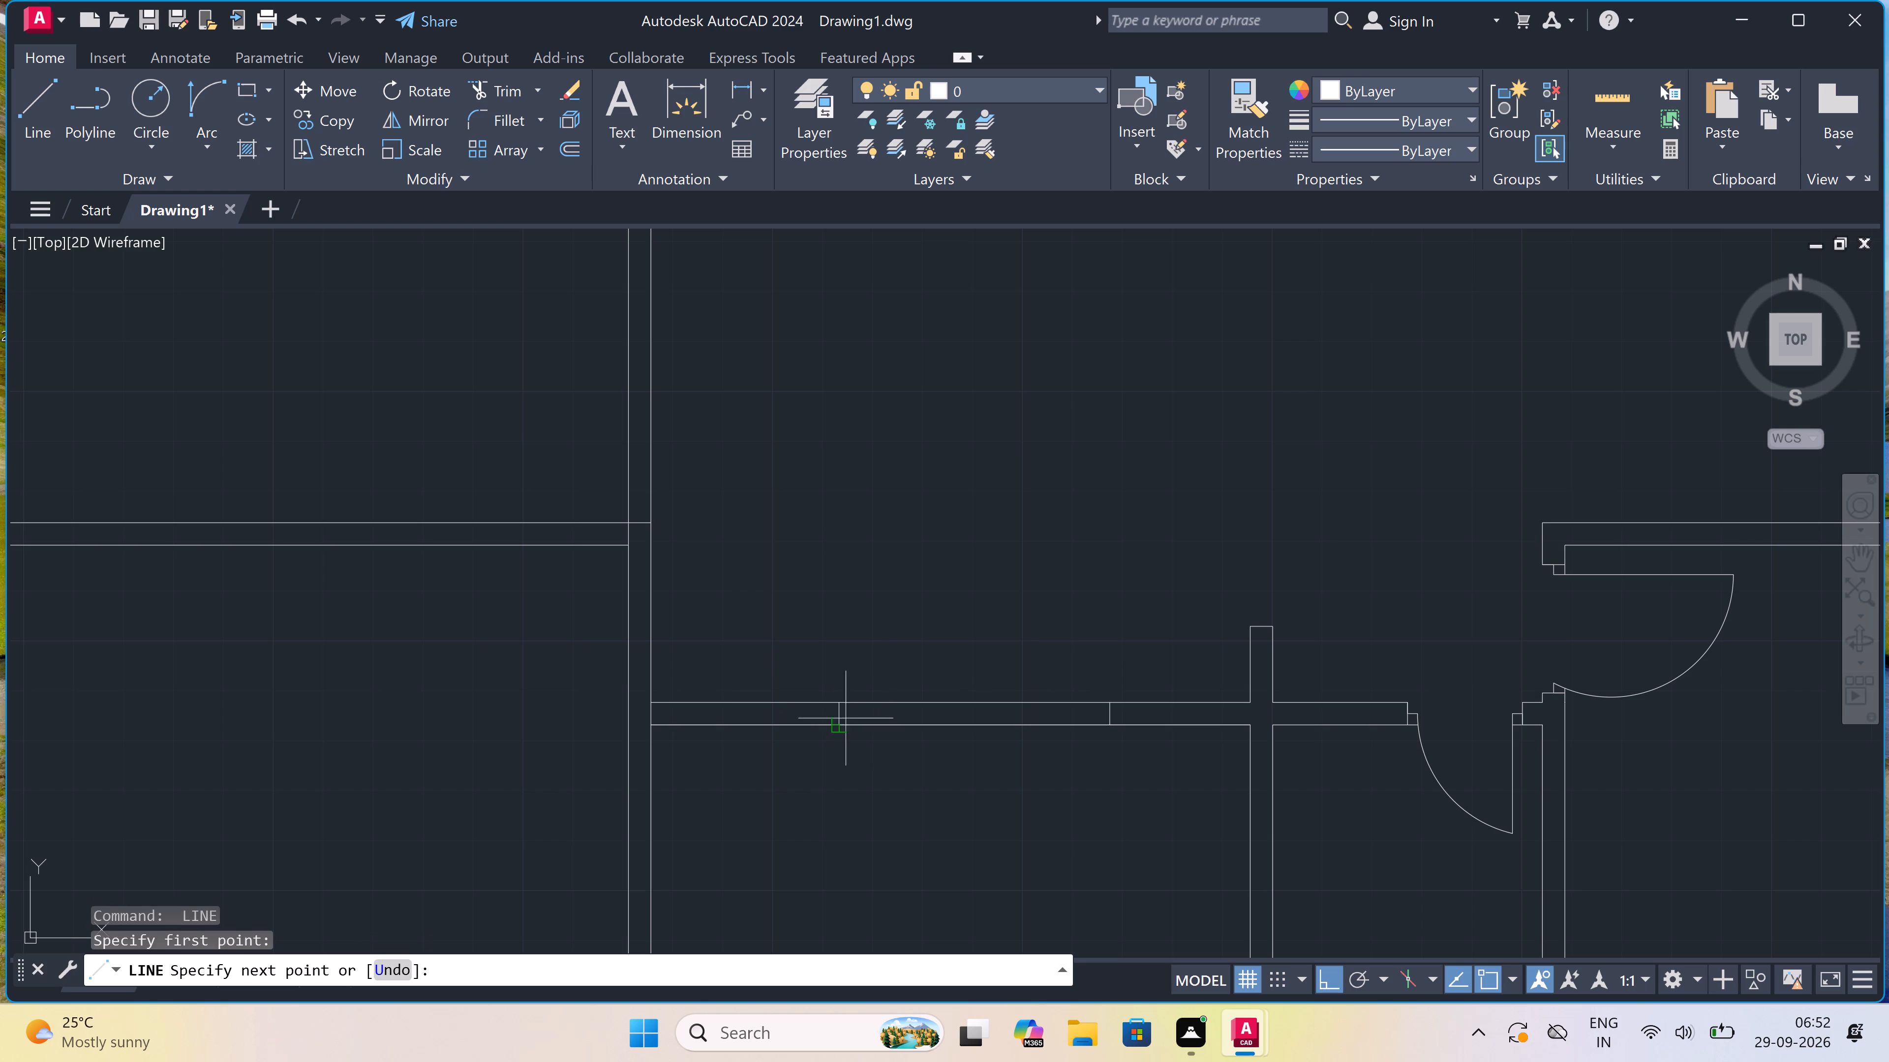
pyautogui.click(831, 729)
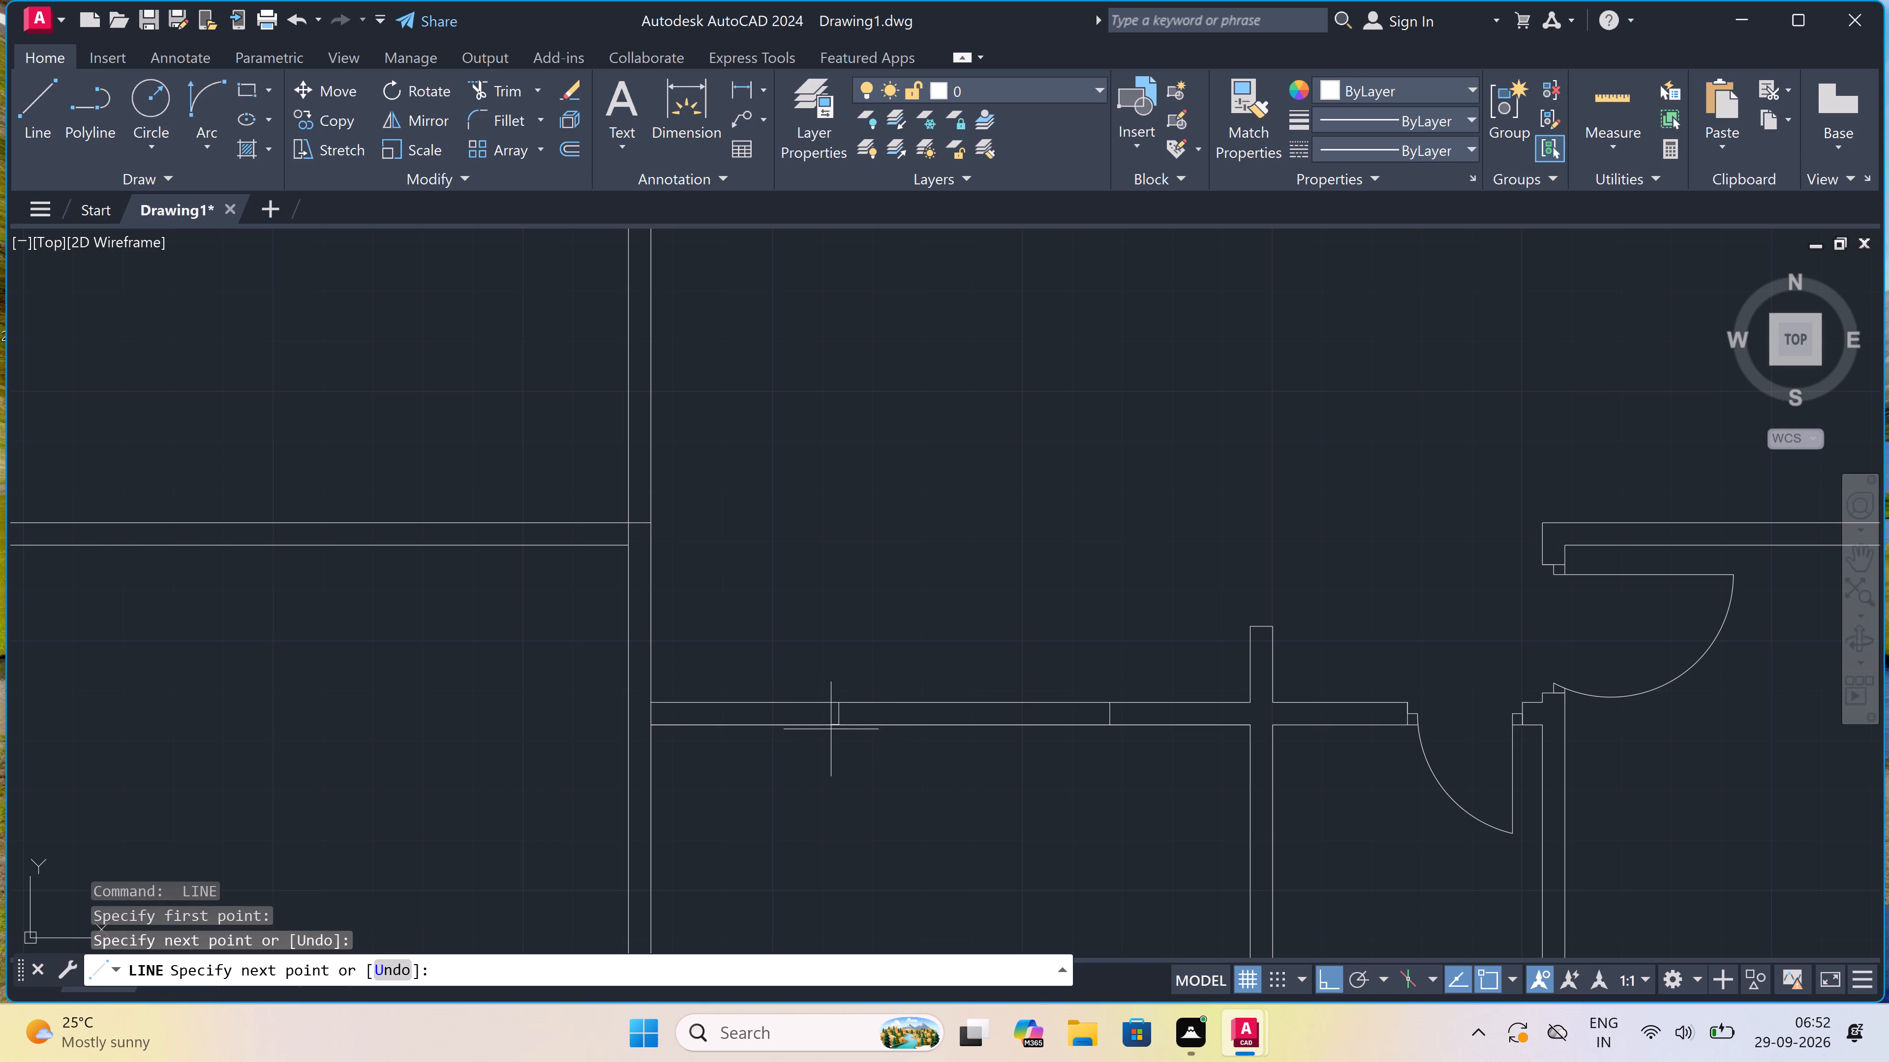
pyautogui.press('Escape')
# Trim both horizontal wall lines between the two new end lines east of the central partition.
pyautogui.press('t')
pyautogui.press('r')
pyautogui.press('space')
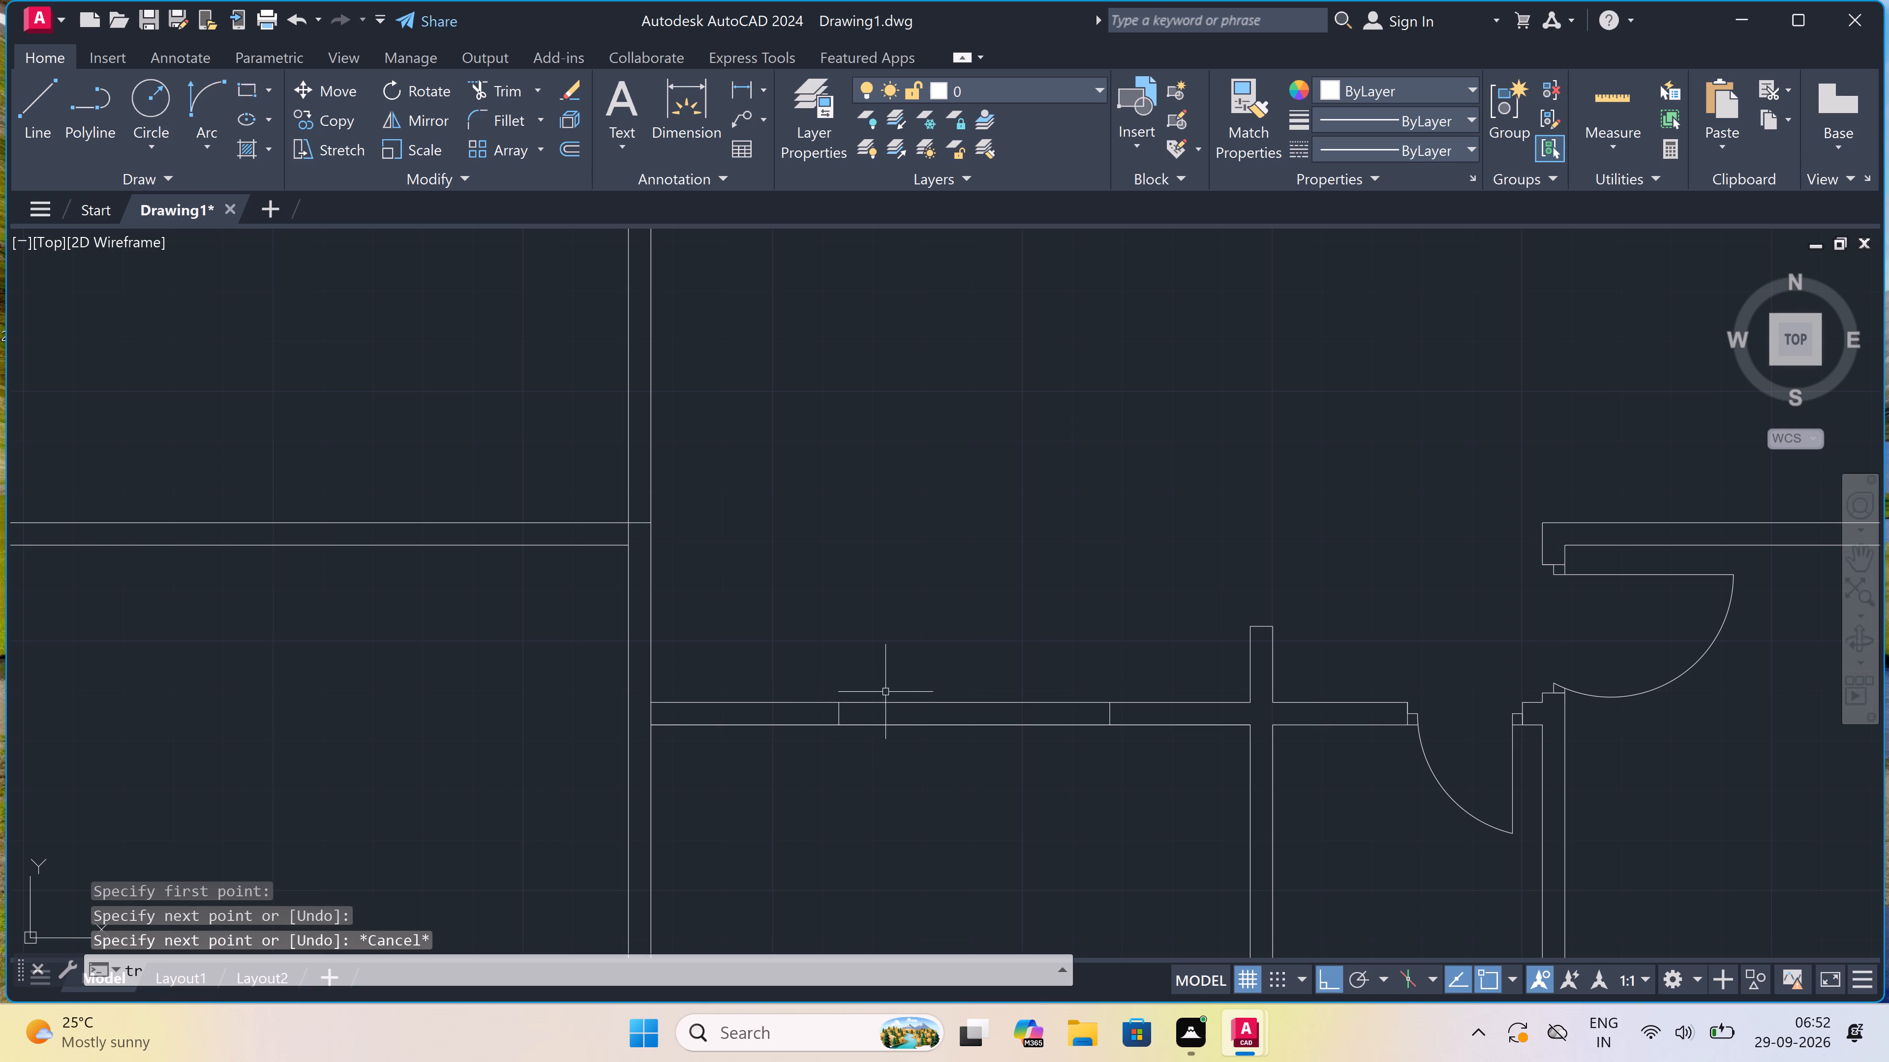
pyautogui.doubleClick(928, 669)
pyautogui.click(932, 799)
pyautogui.scroll(-3, 943, 743)
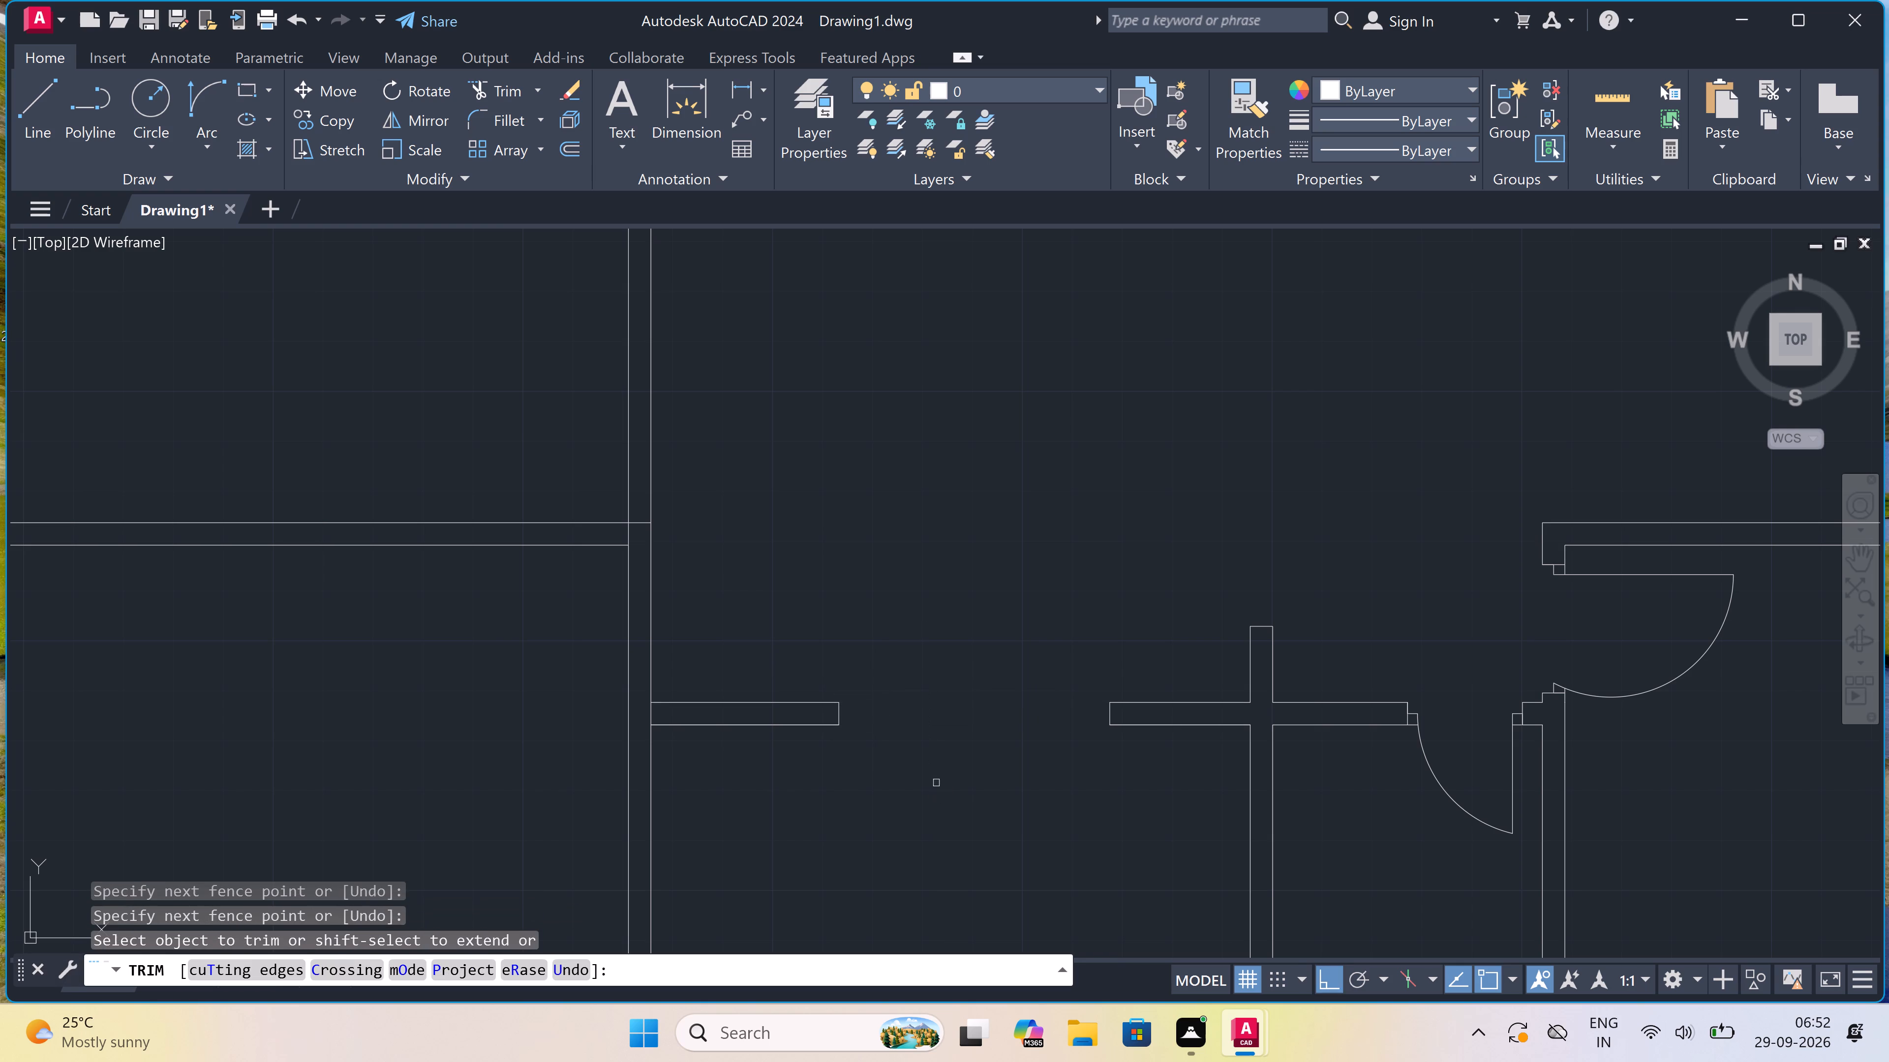
pyautogui.scroll(3, 899, 734)
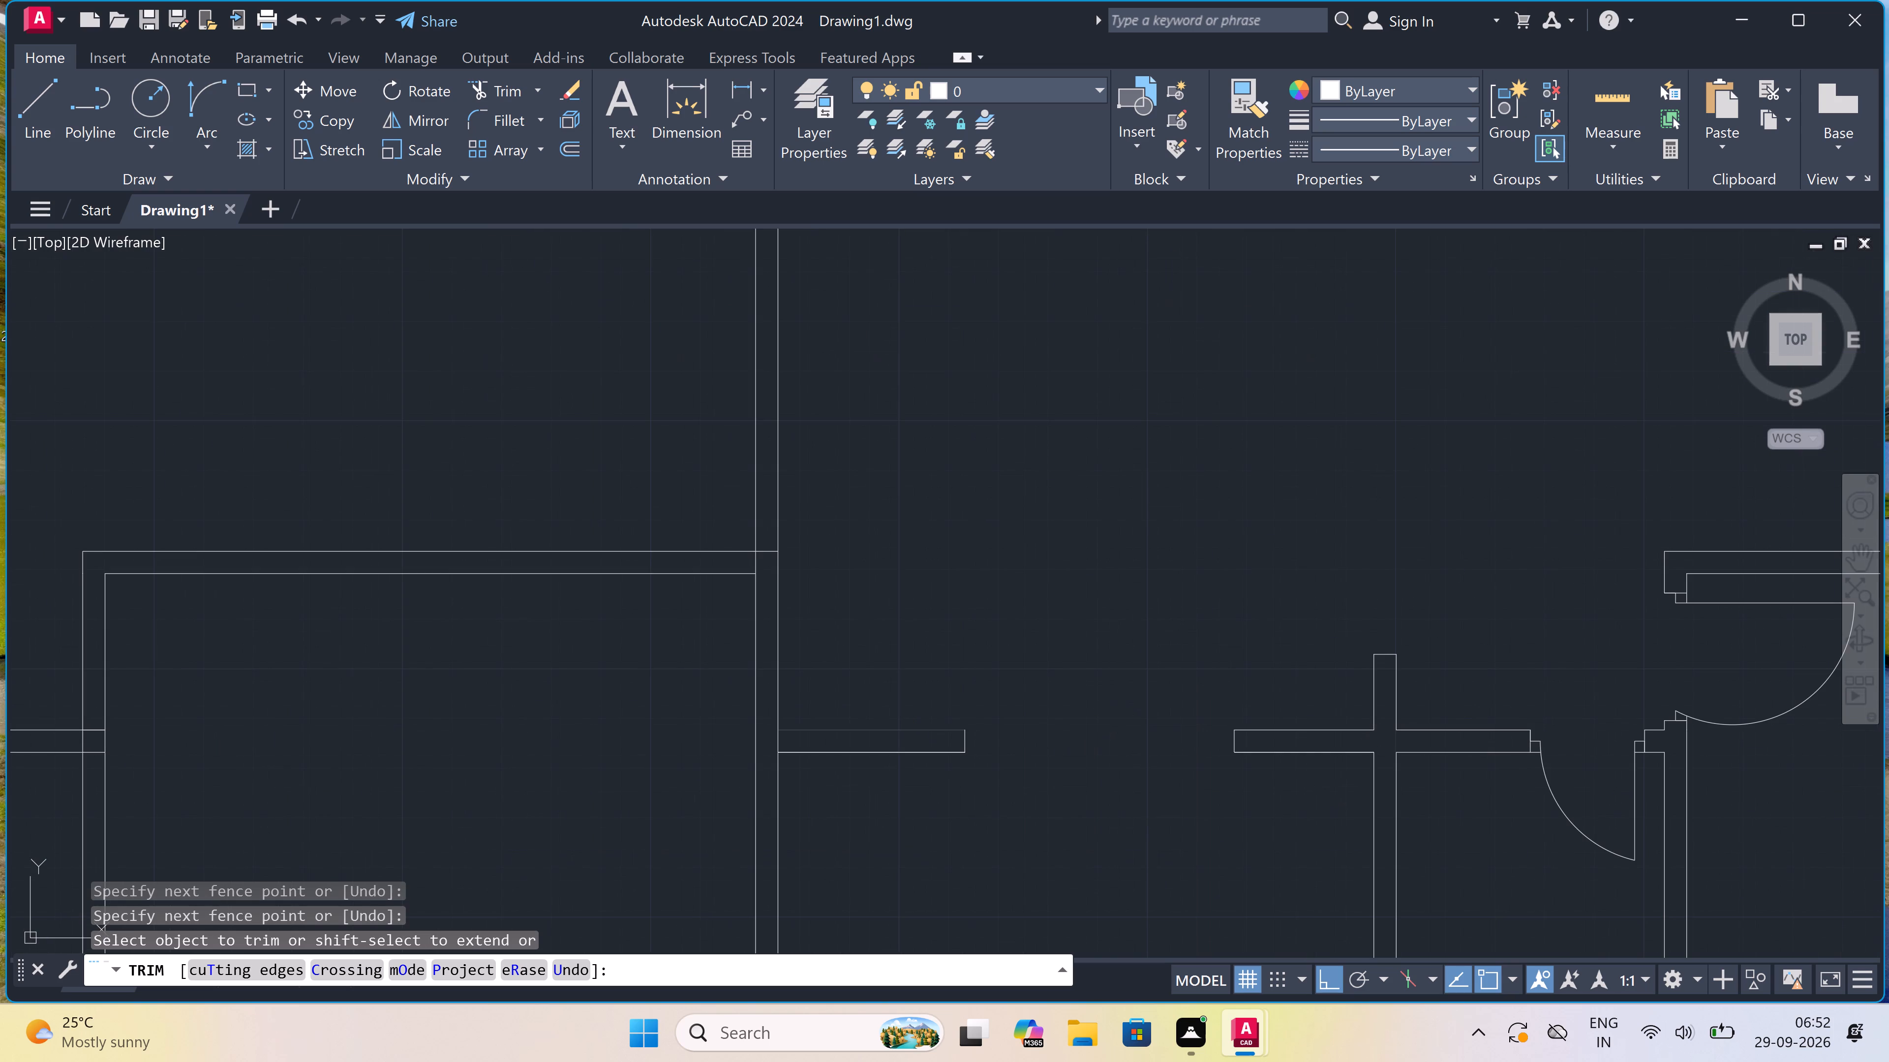
# Trim the central partition's junctions with the horizontal wall stub to its east and the north wall of the room to its west.
pyautogui.scroll(1, 770, 746)
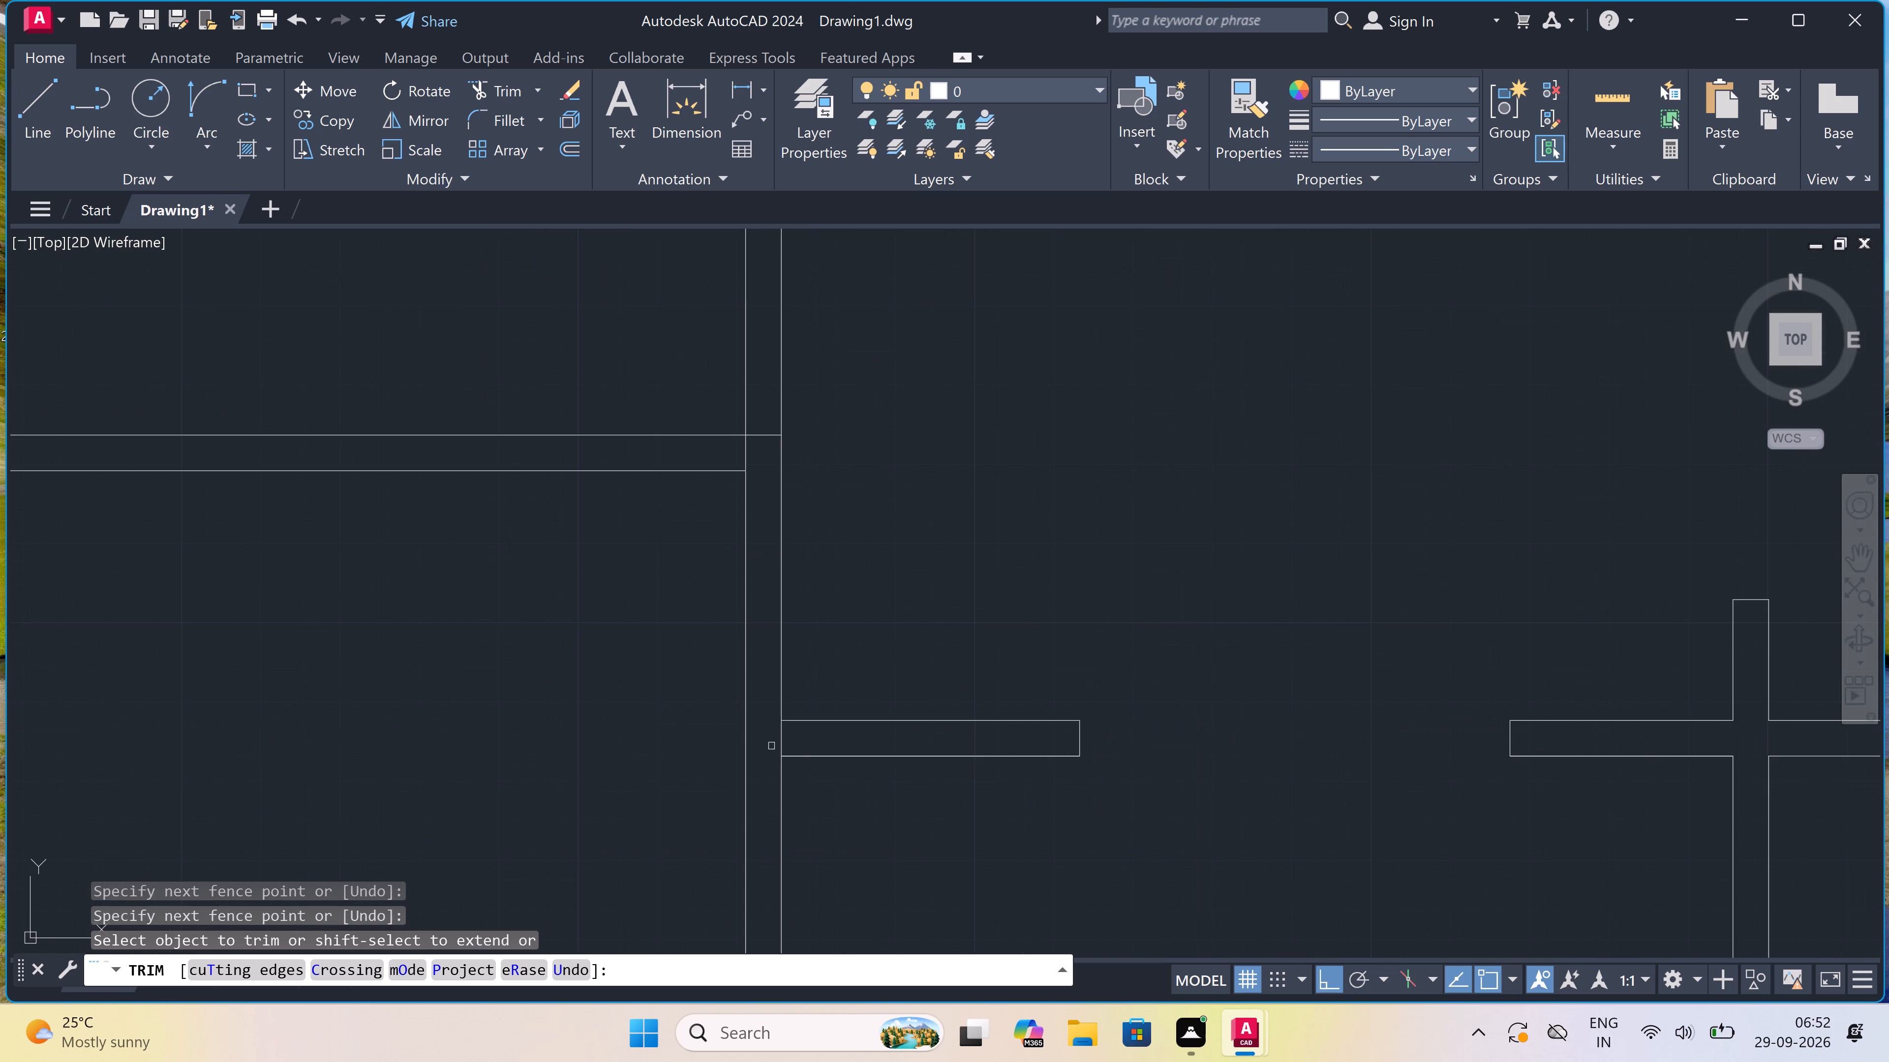
pyautogui.click(780, 738)
pyautogui.scroll(-3, 780, 738)
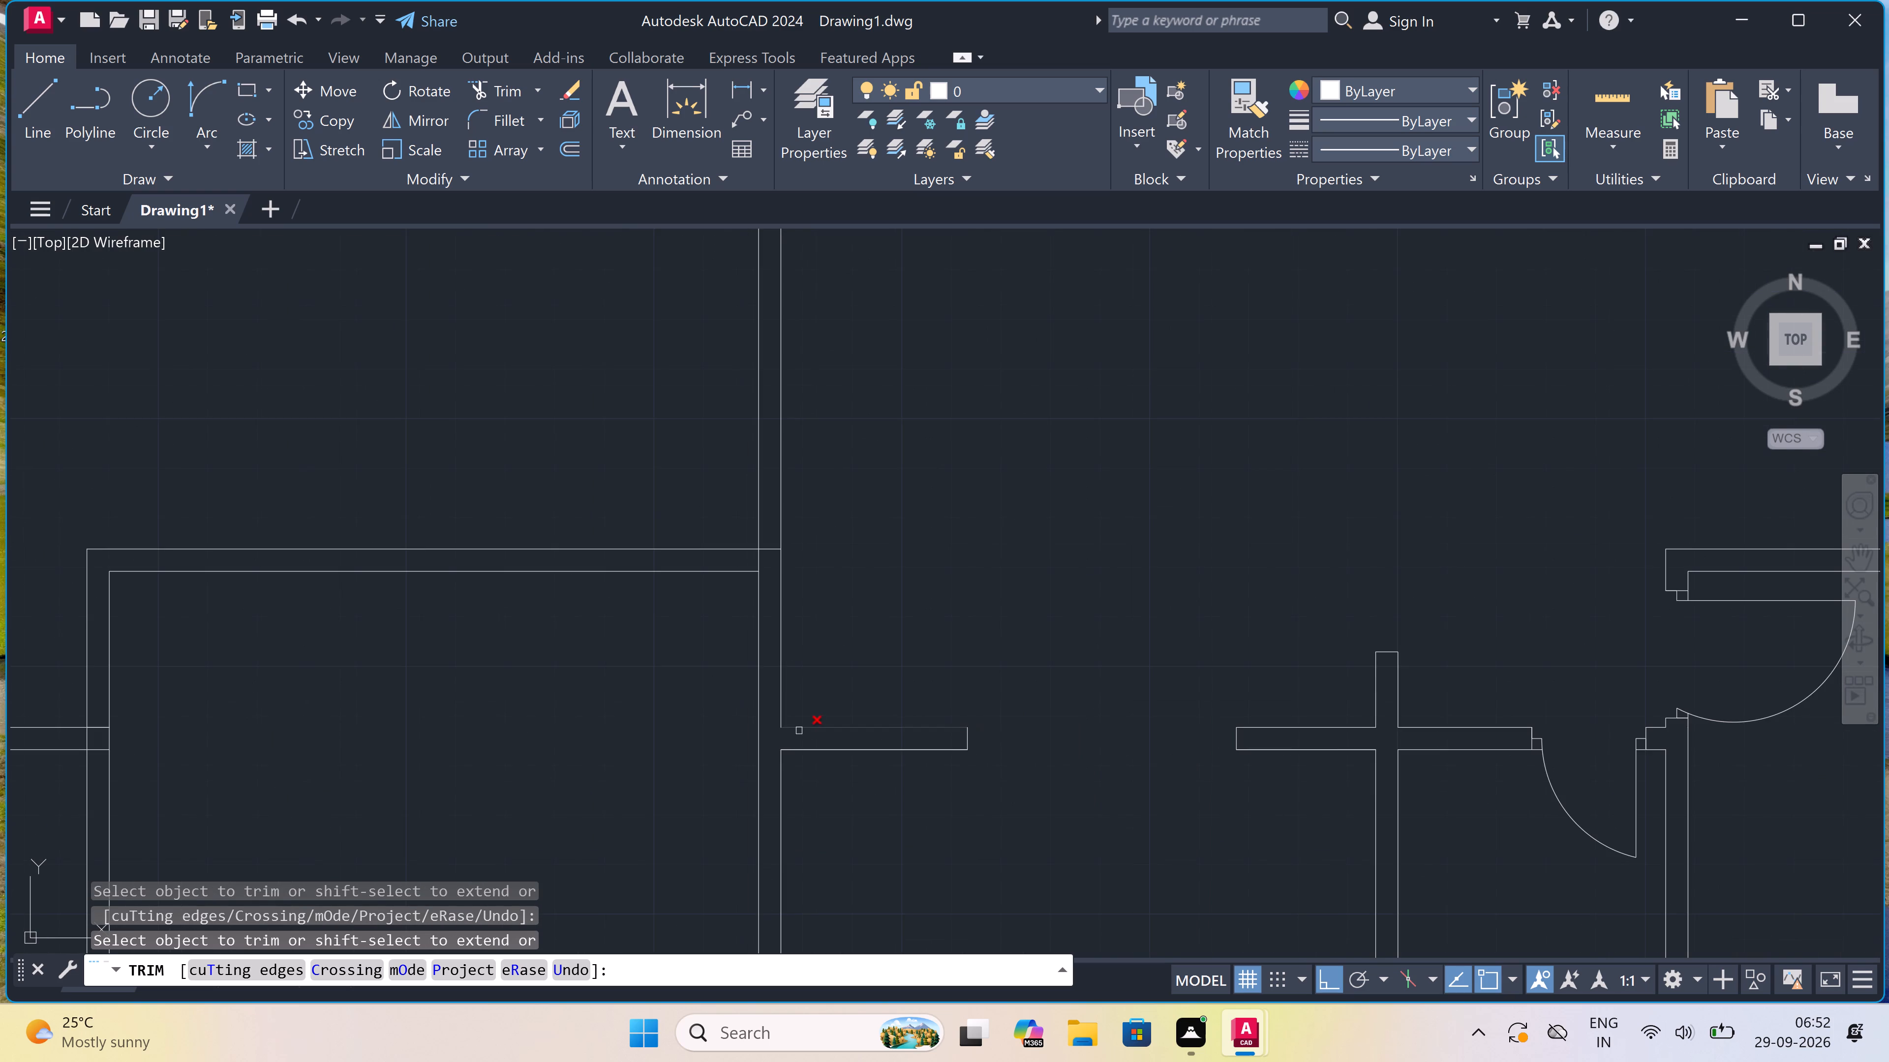
pyautogui.scroll(-1, 809, 731)
pyautogui.scroll(3, 792, 680)
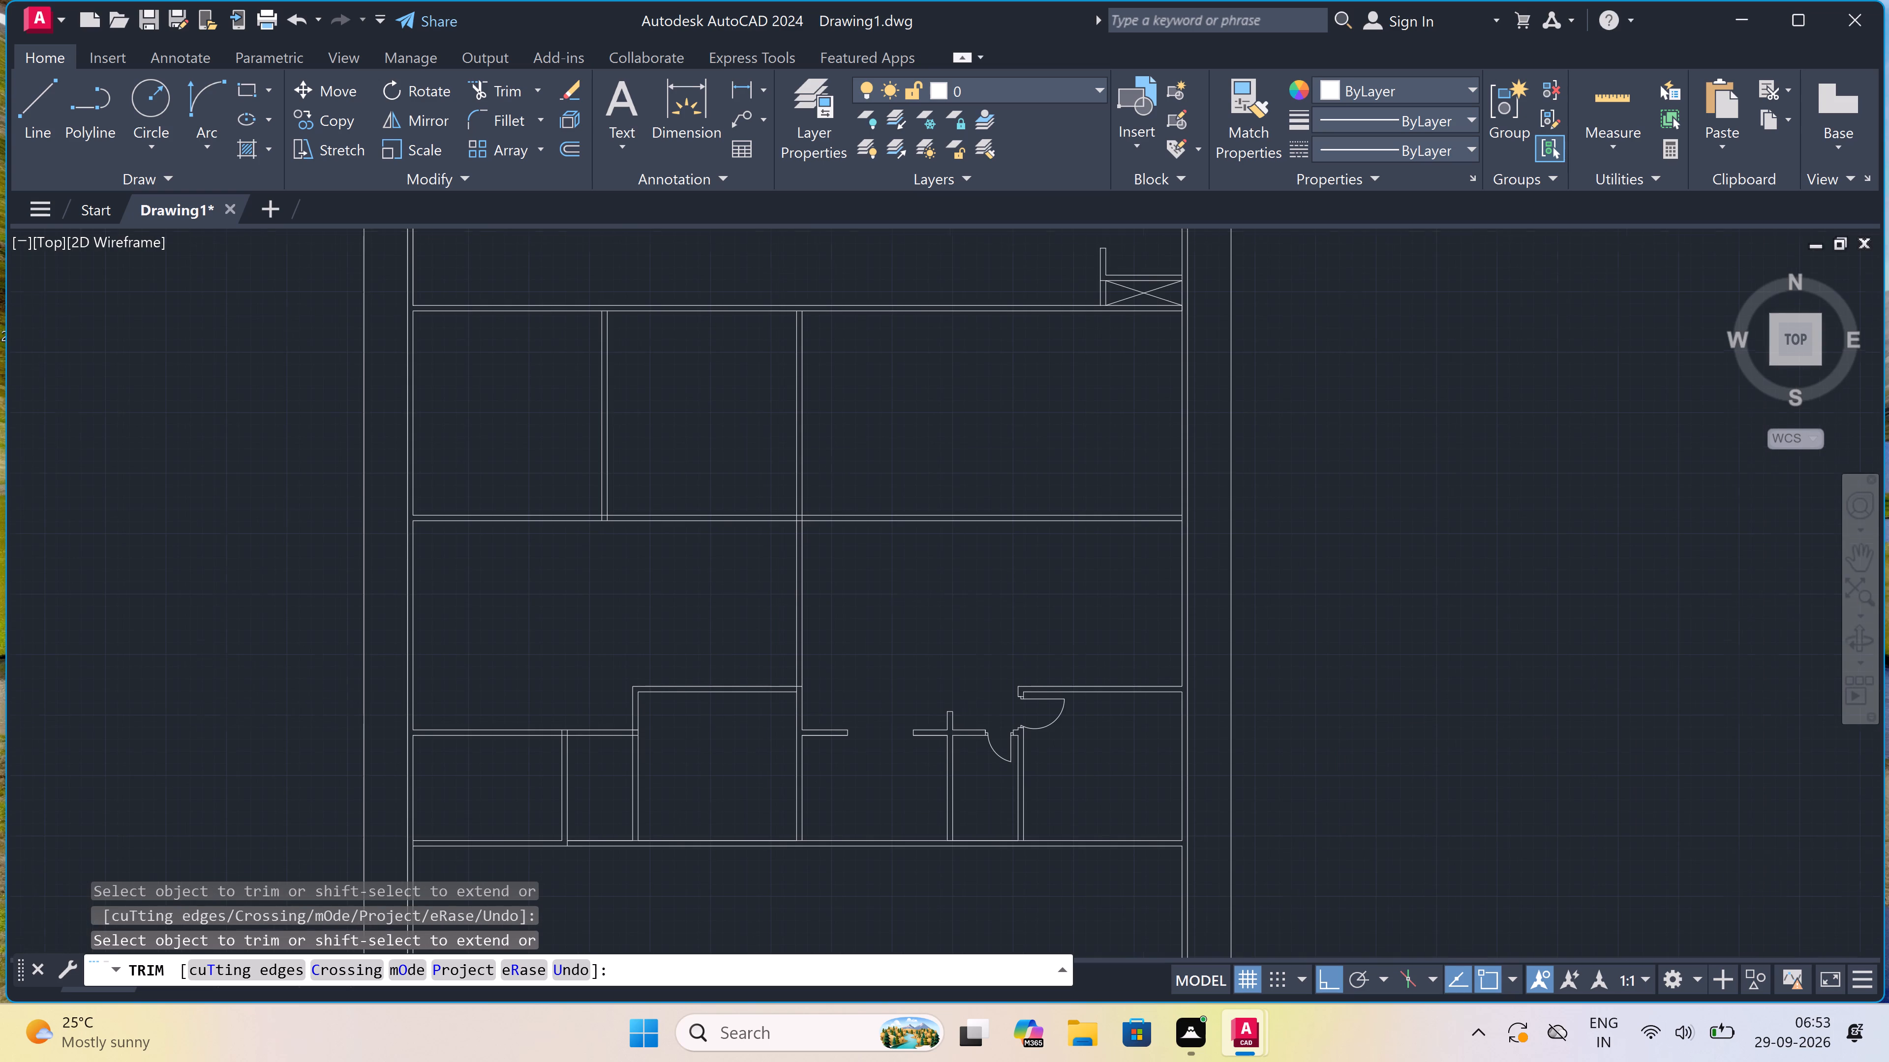
pyautogui.scroll(3, 798, 696)
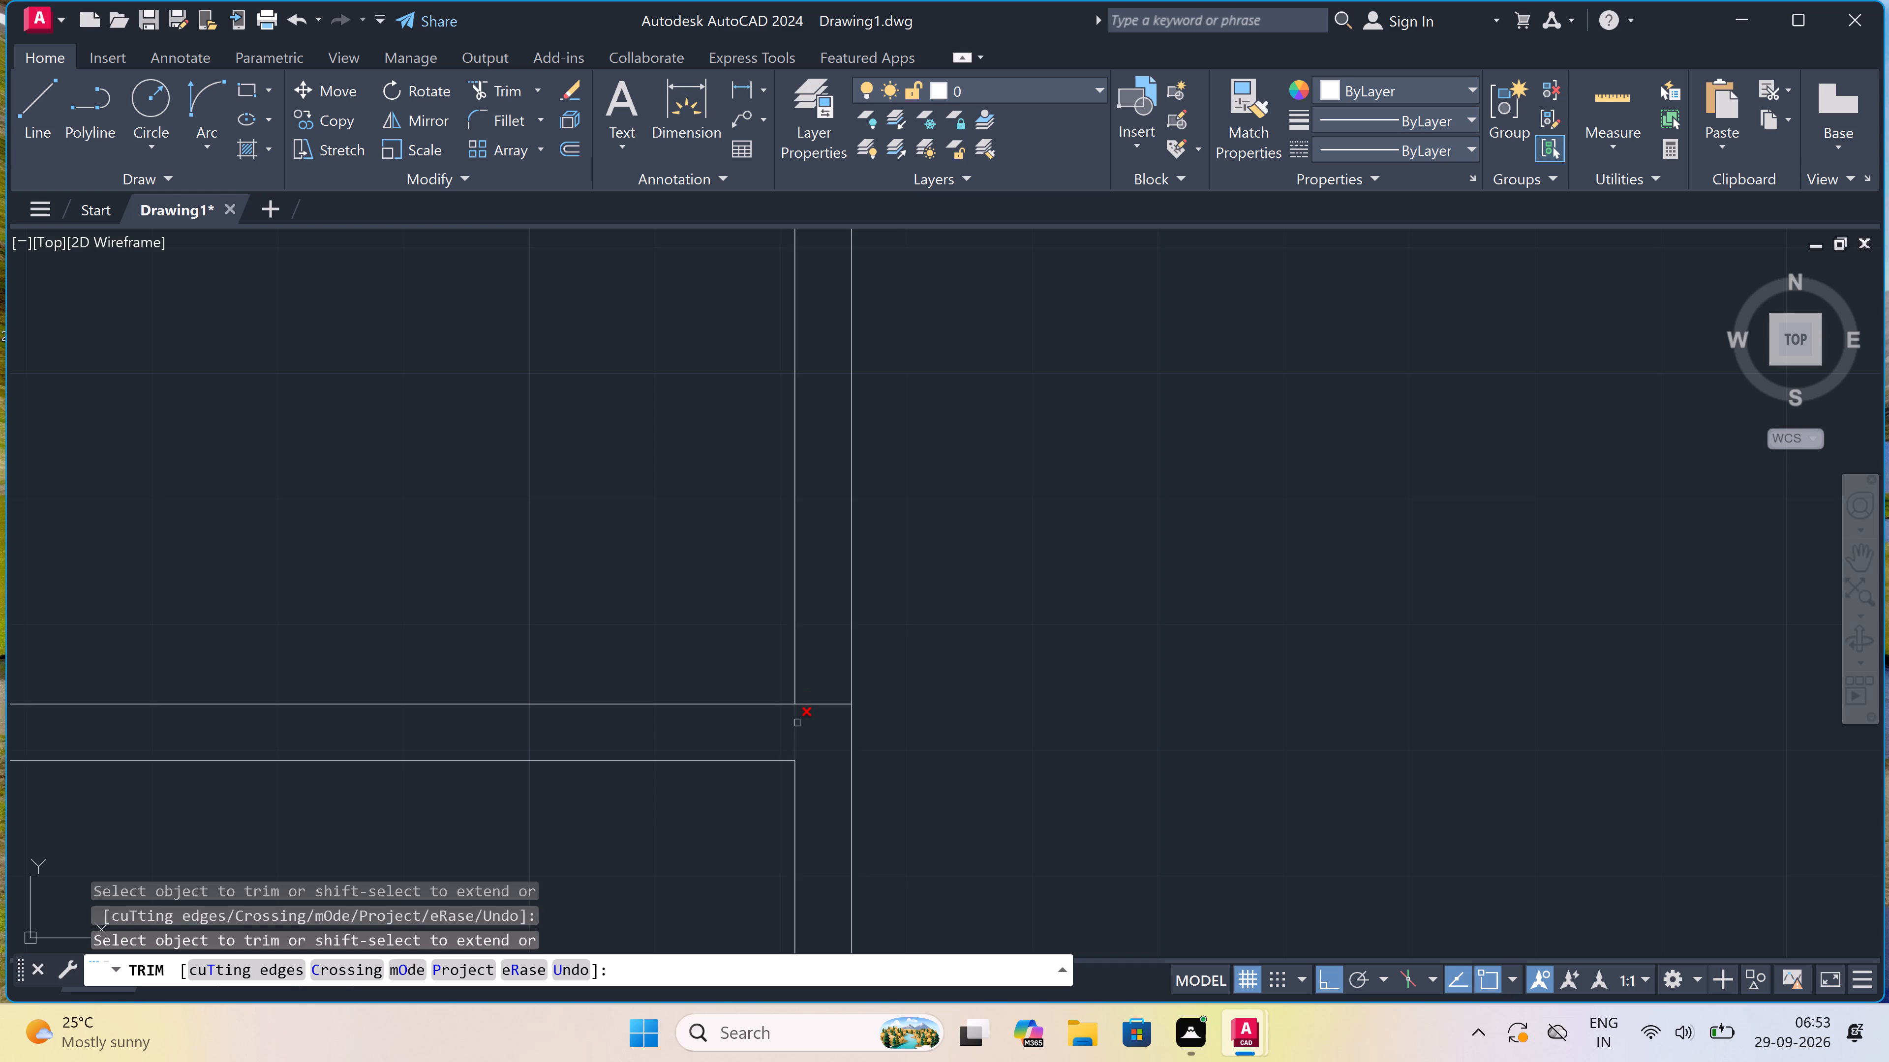
pyautogui.click(797, 723)
pyautogui.click(826, 697)
pyautogui.click(830, 722)
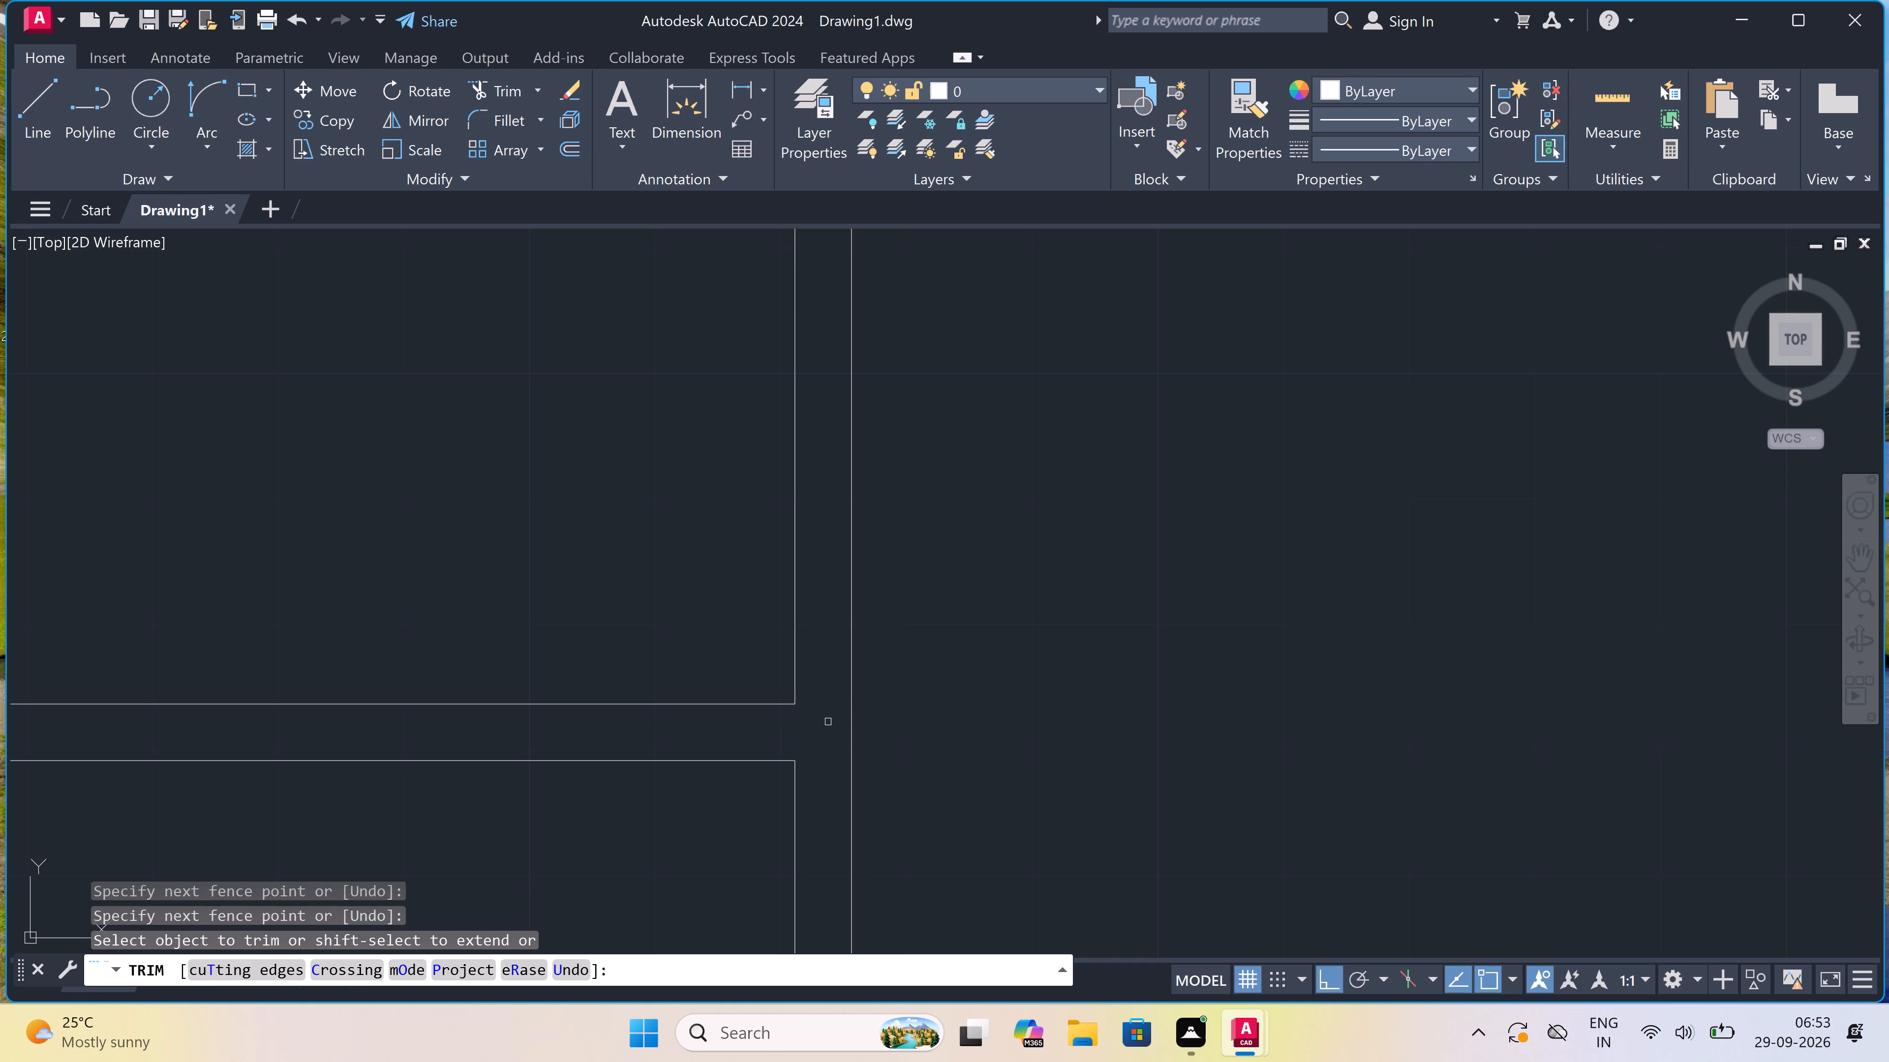
# Trim the T-junction where the short partition between the two small southwest rooms meets their north wall.
pyautogui.scroll(-5, 836, 708)
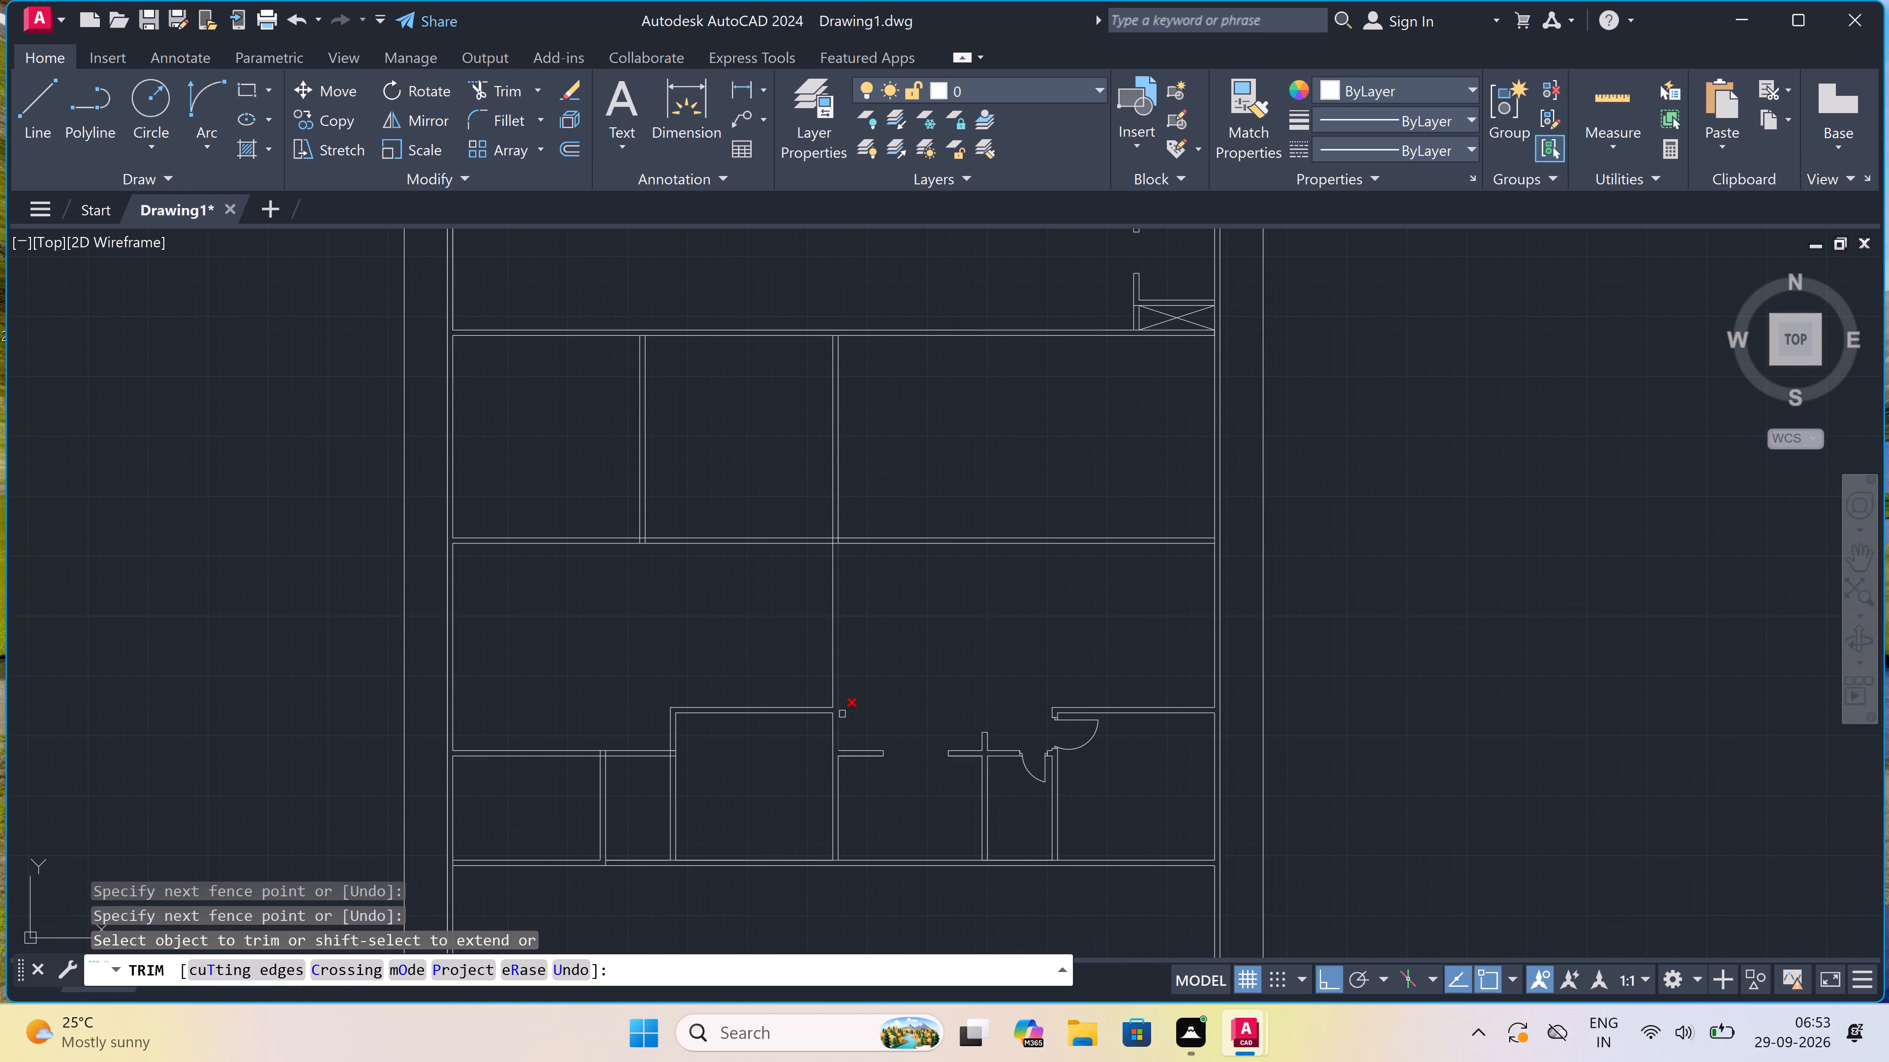
pyautogui.scroll(-2, 861, 739)
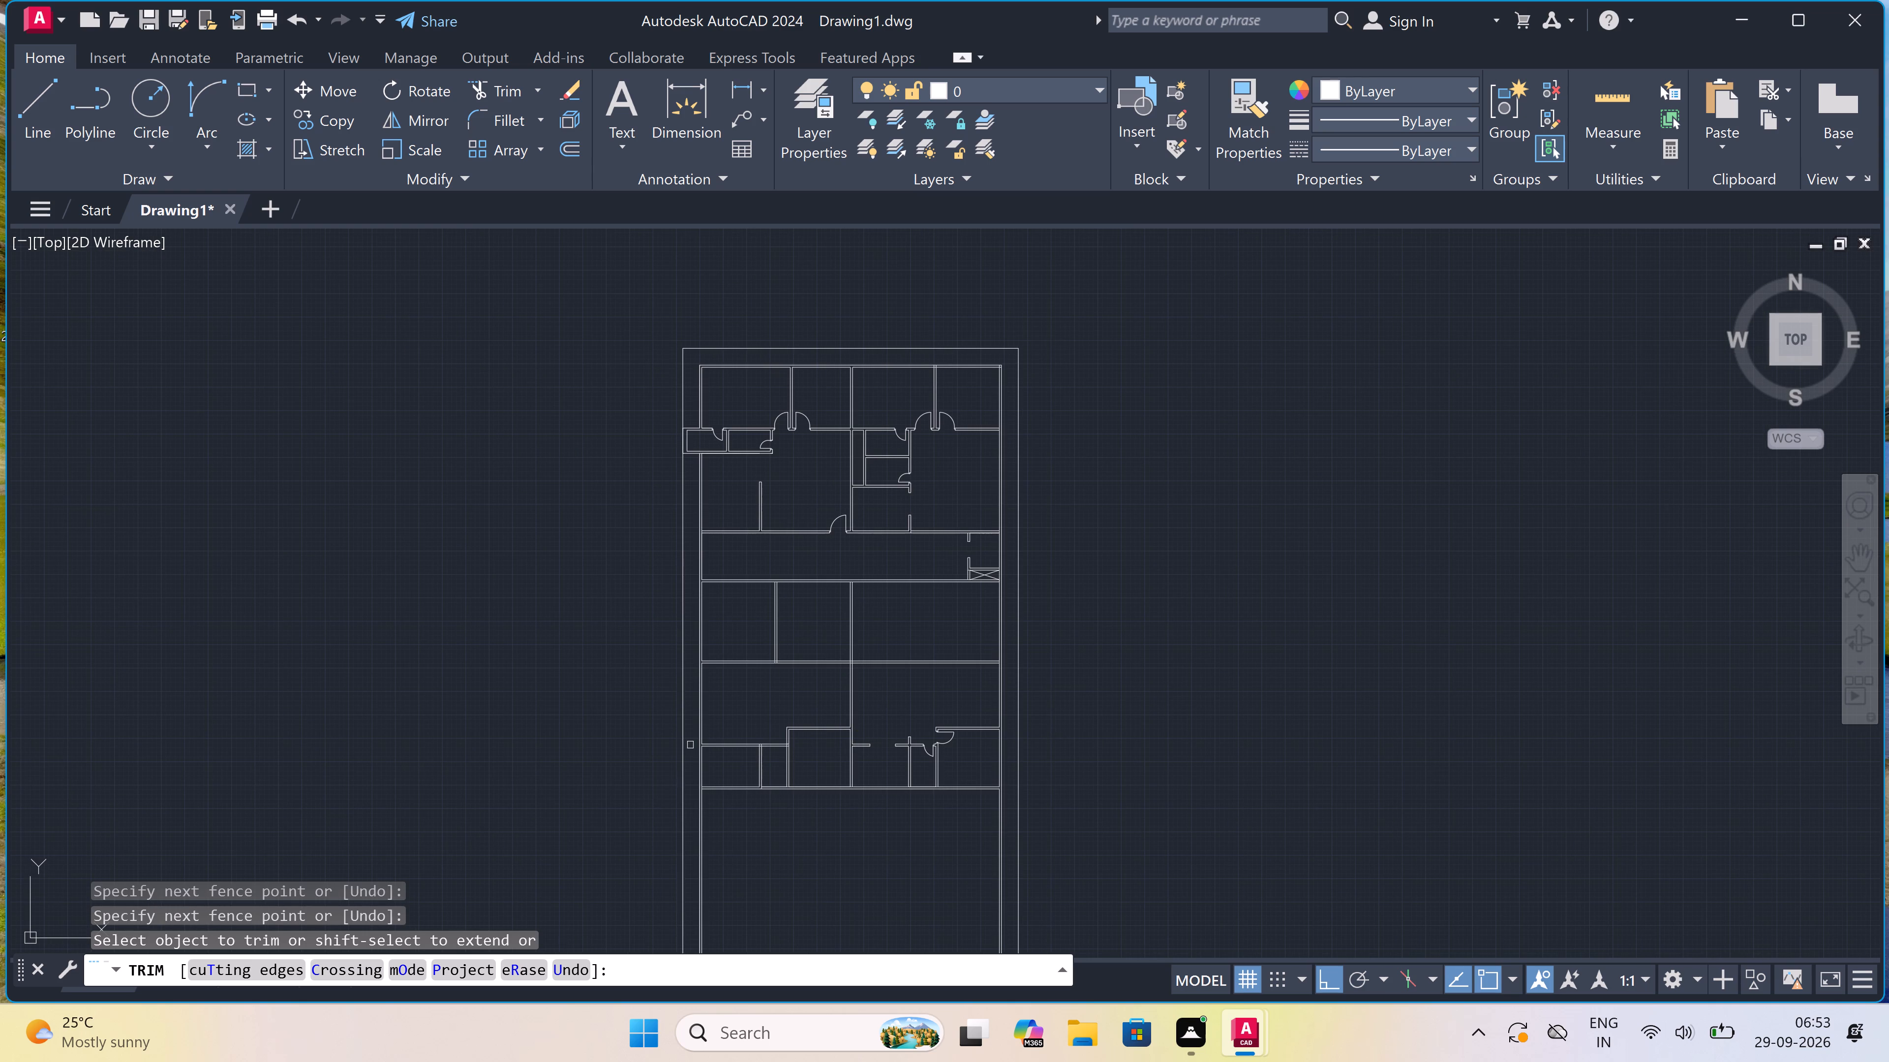
pyautogui.scroll(3, 742, 745)
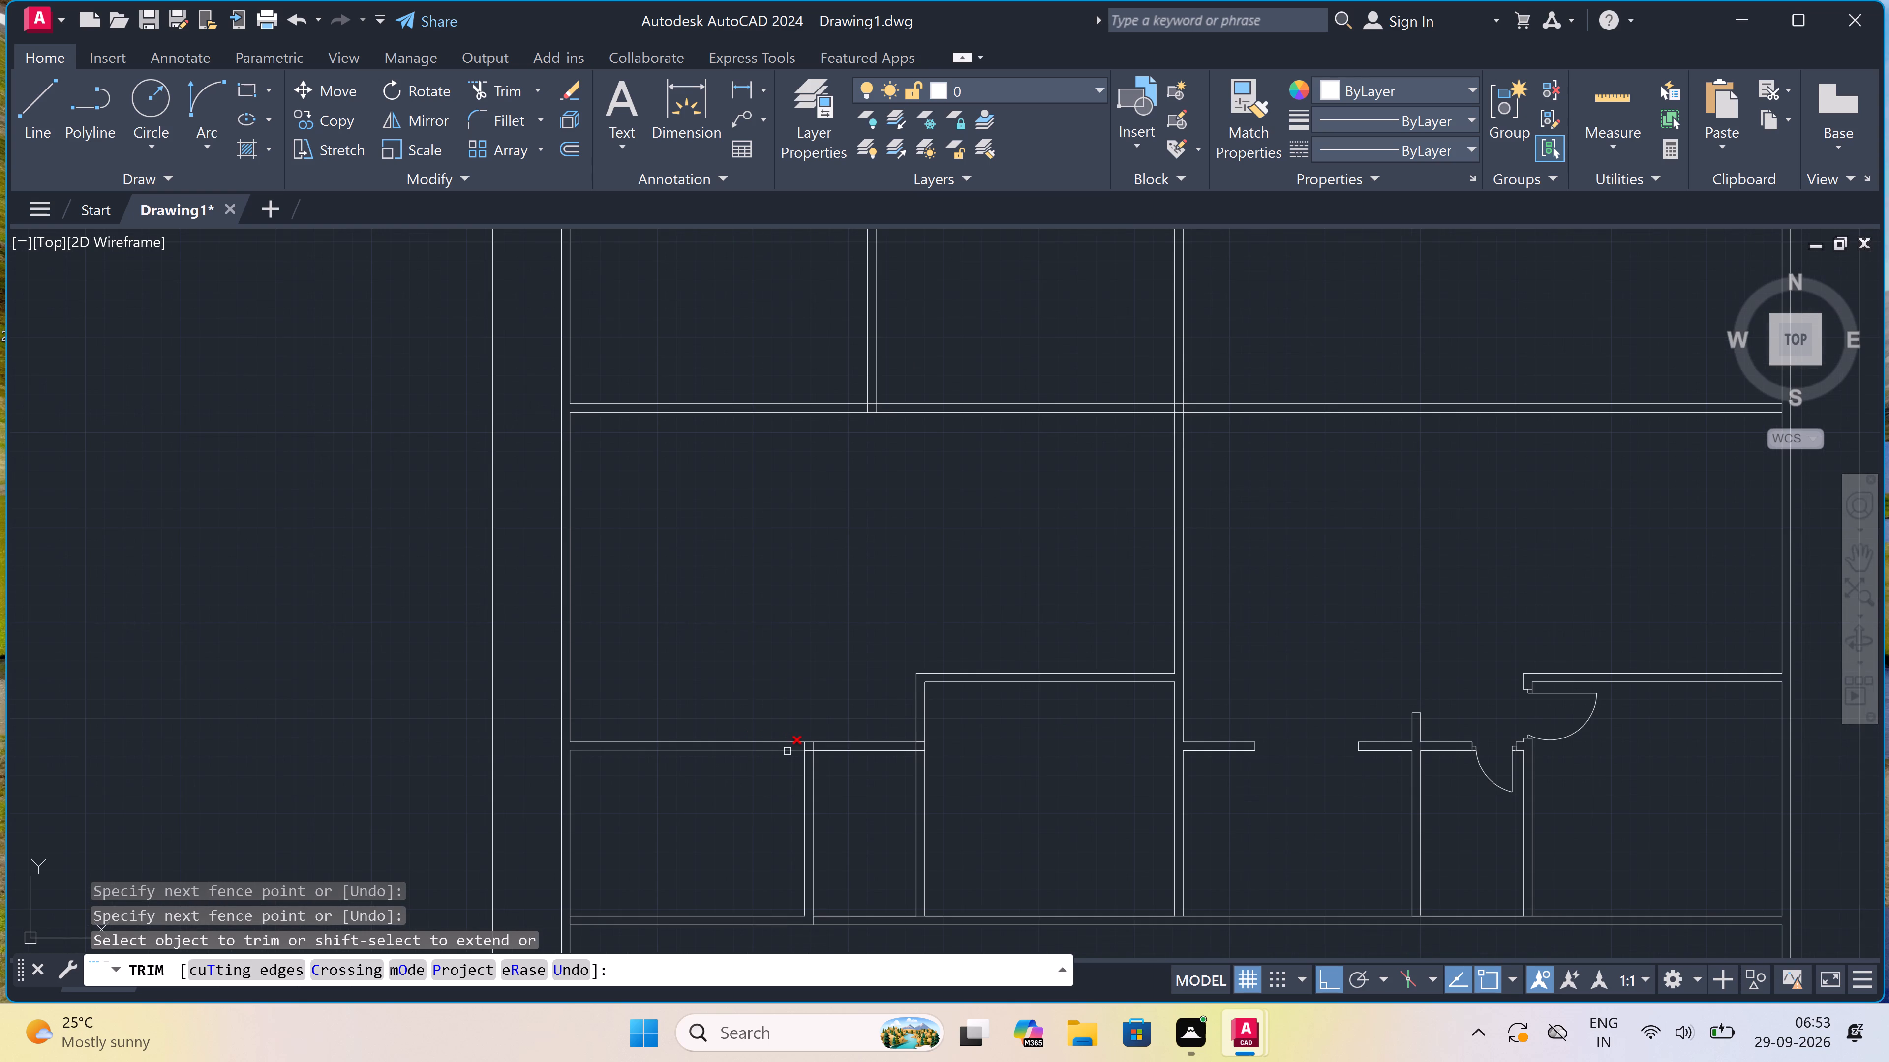
pyautogui.scroll(3, 788, 751)
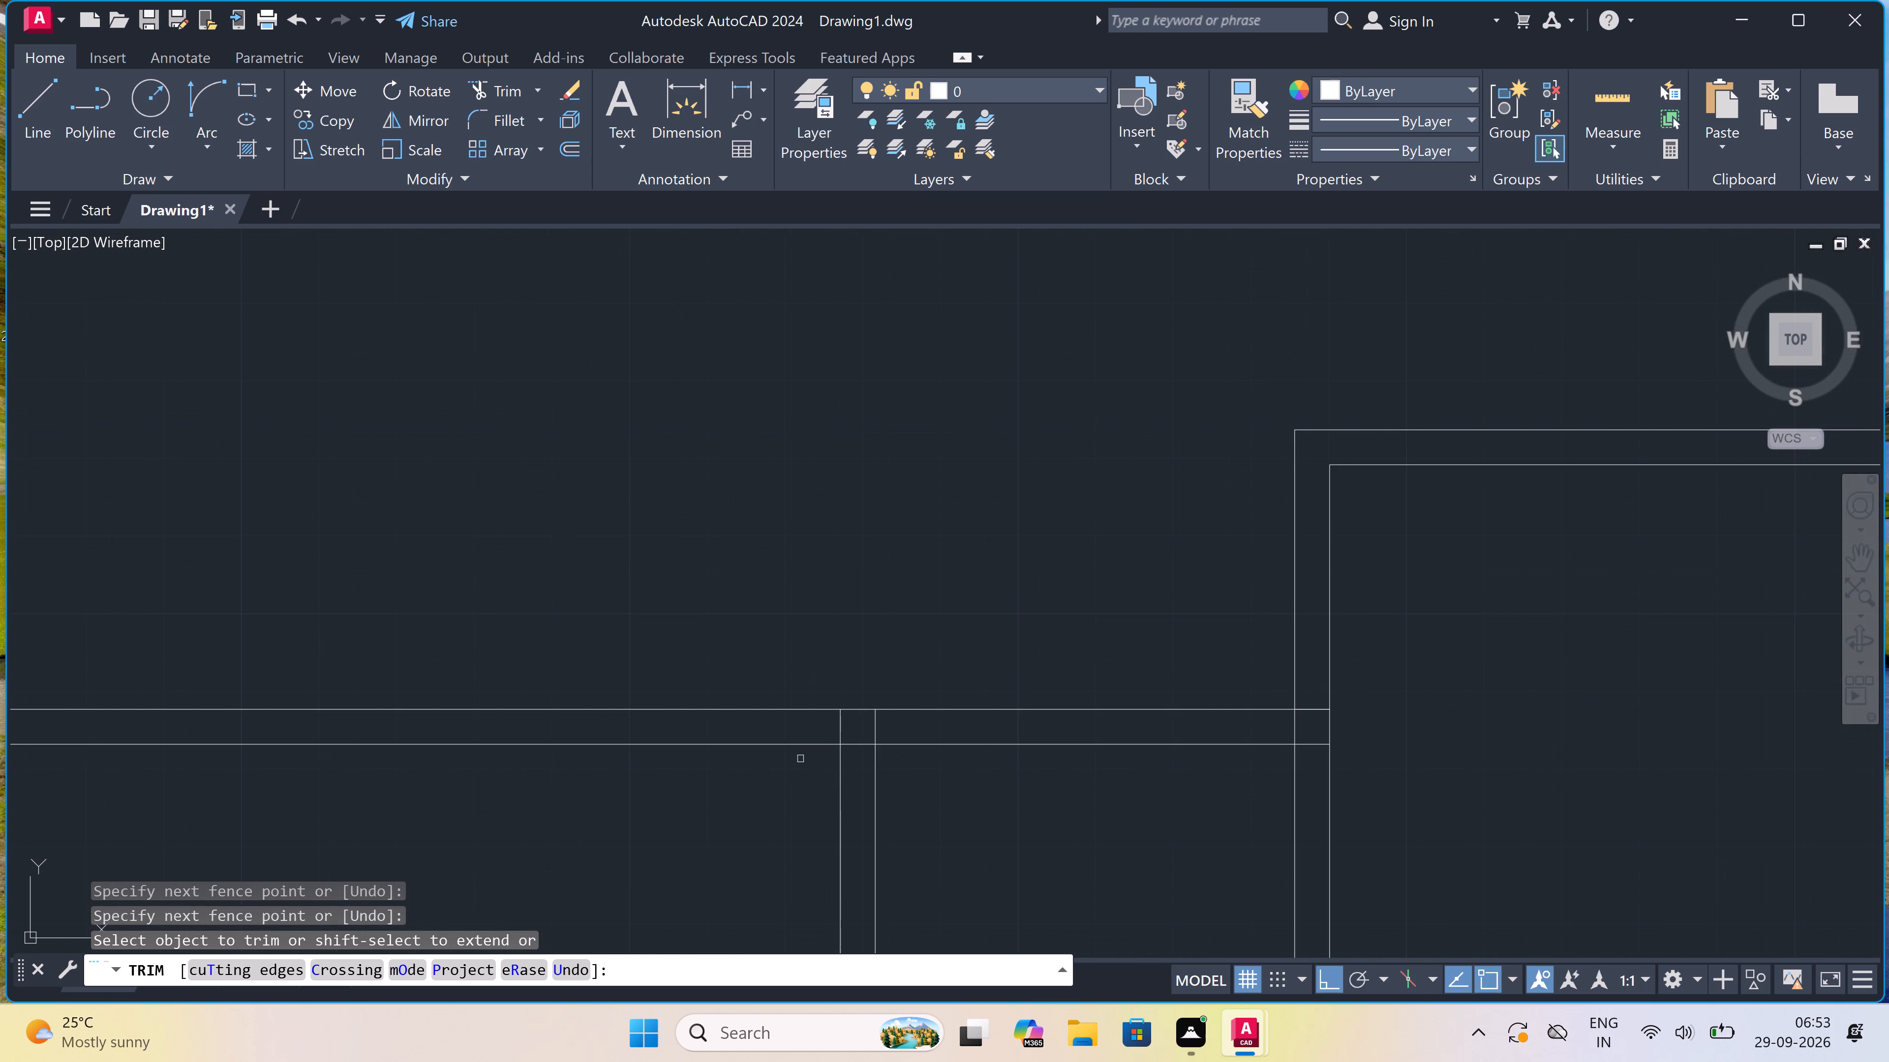
pyautogui.click(830, 731)
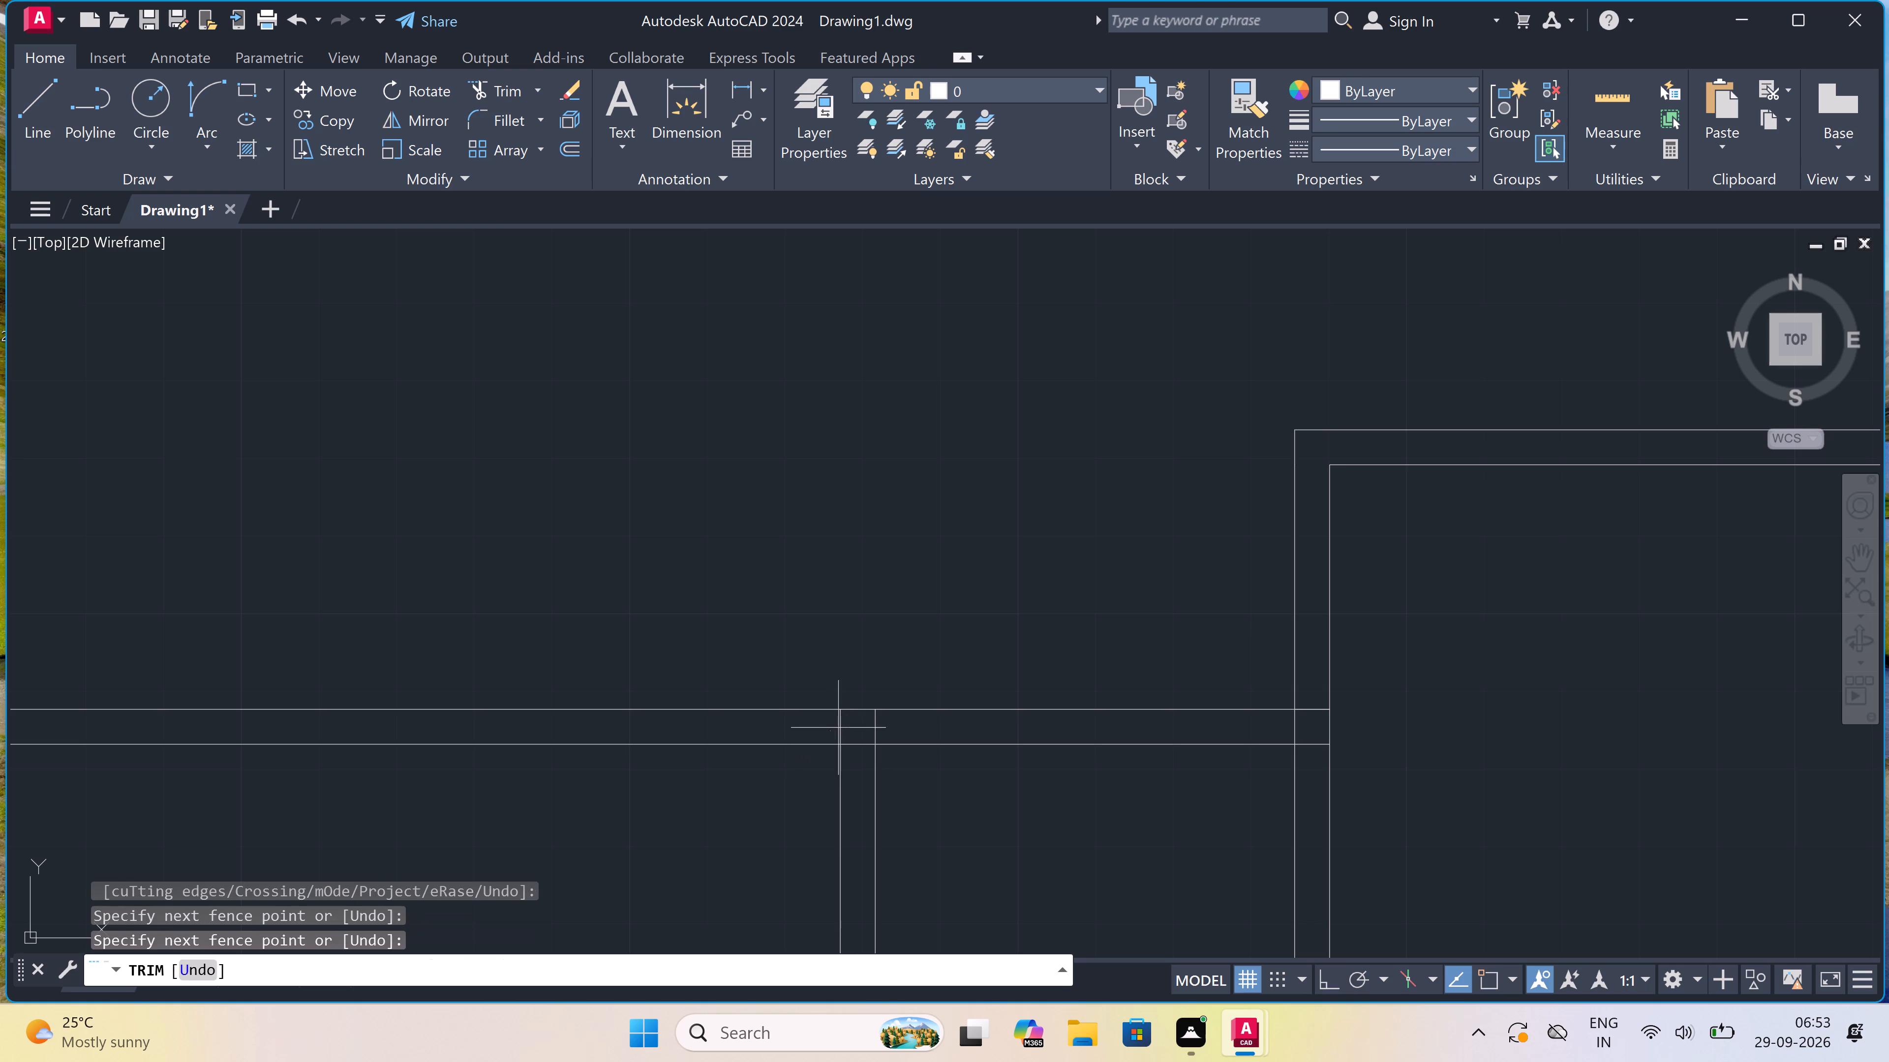
pyautogui.click(931, 732)
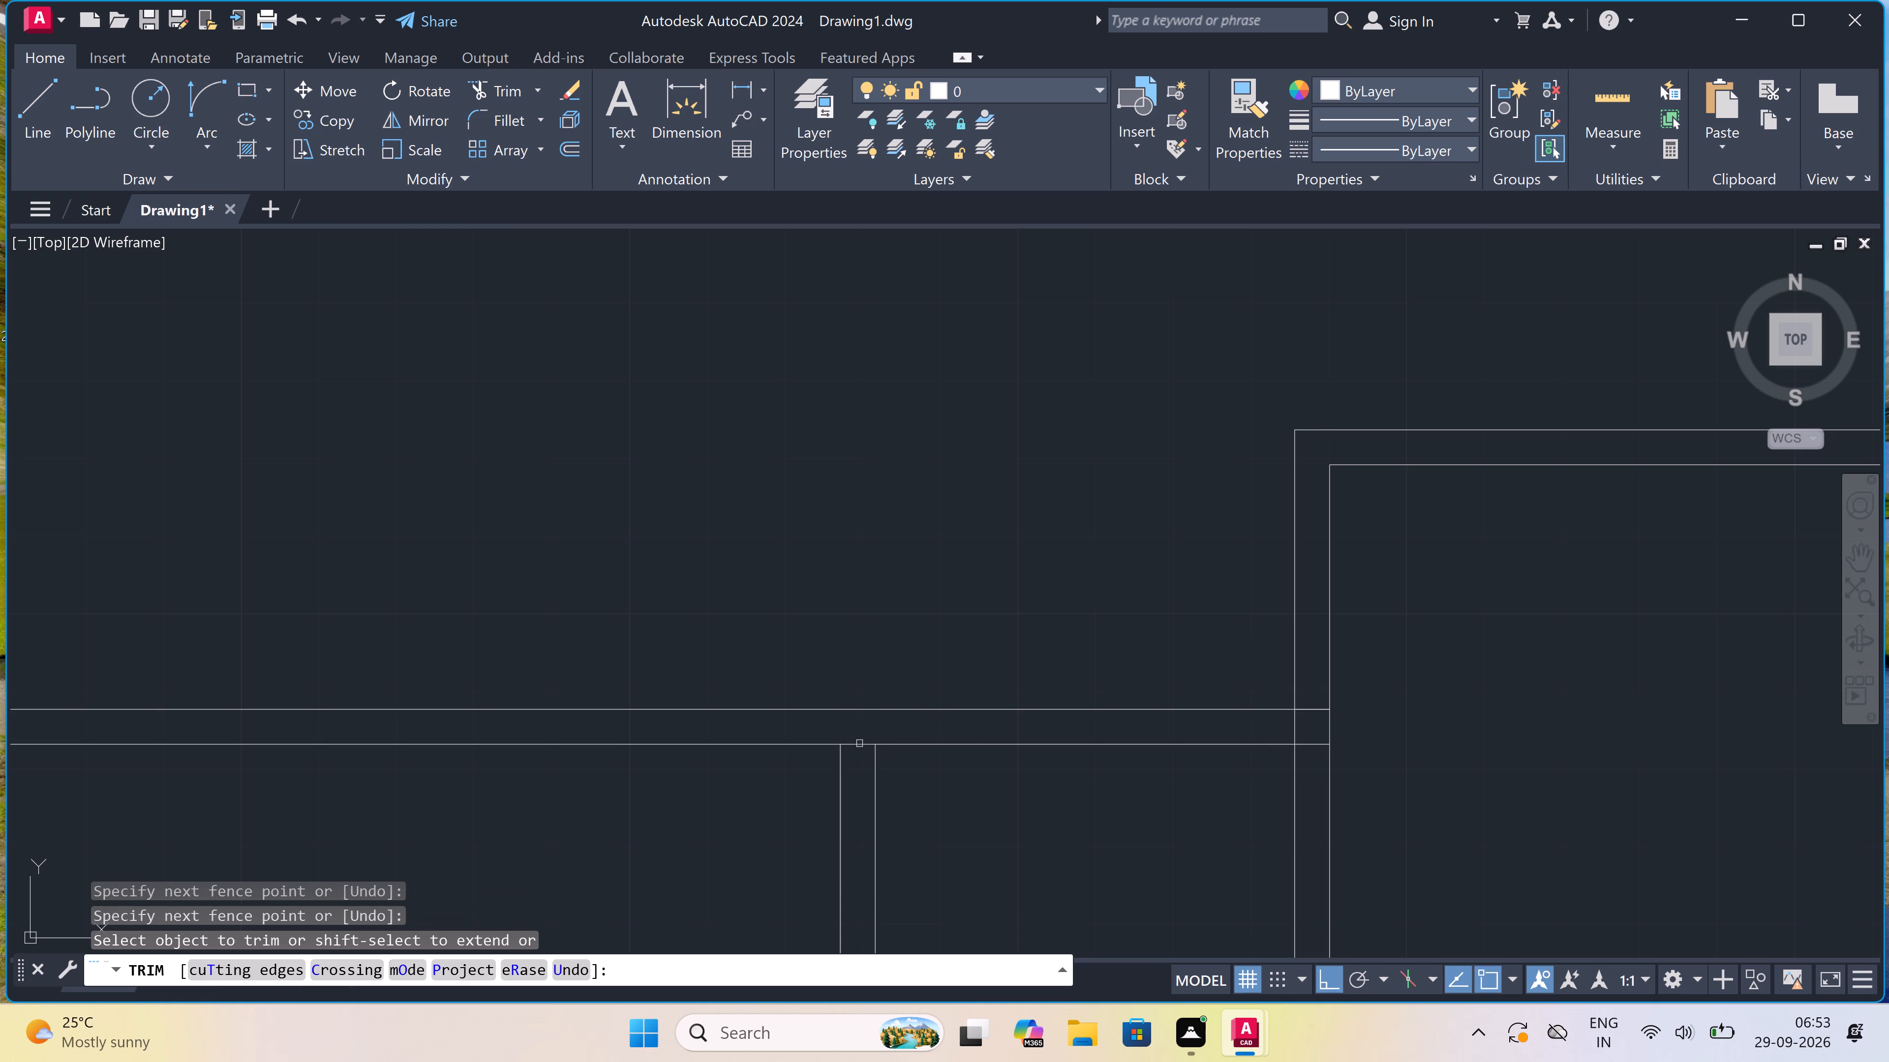
pyautogui.click(859, 745)
pyautogui.scroll(-2, 861, 745)
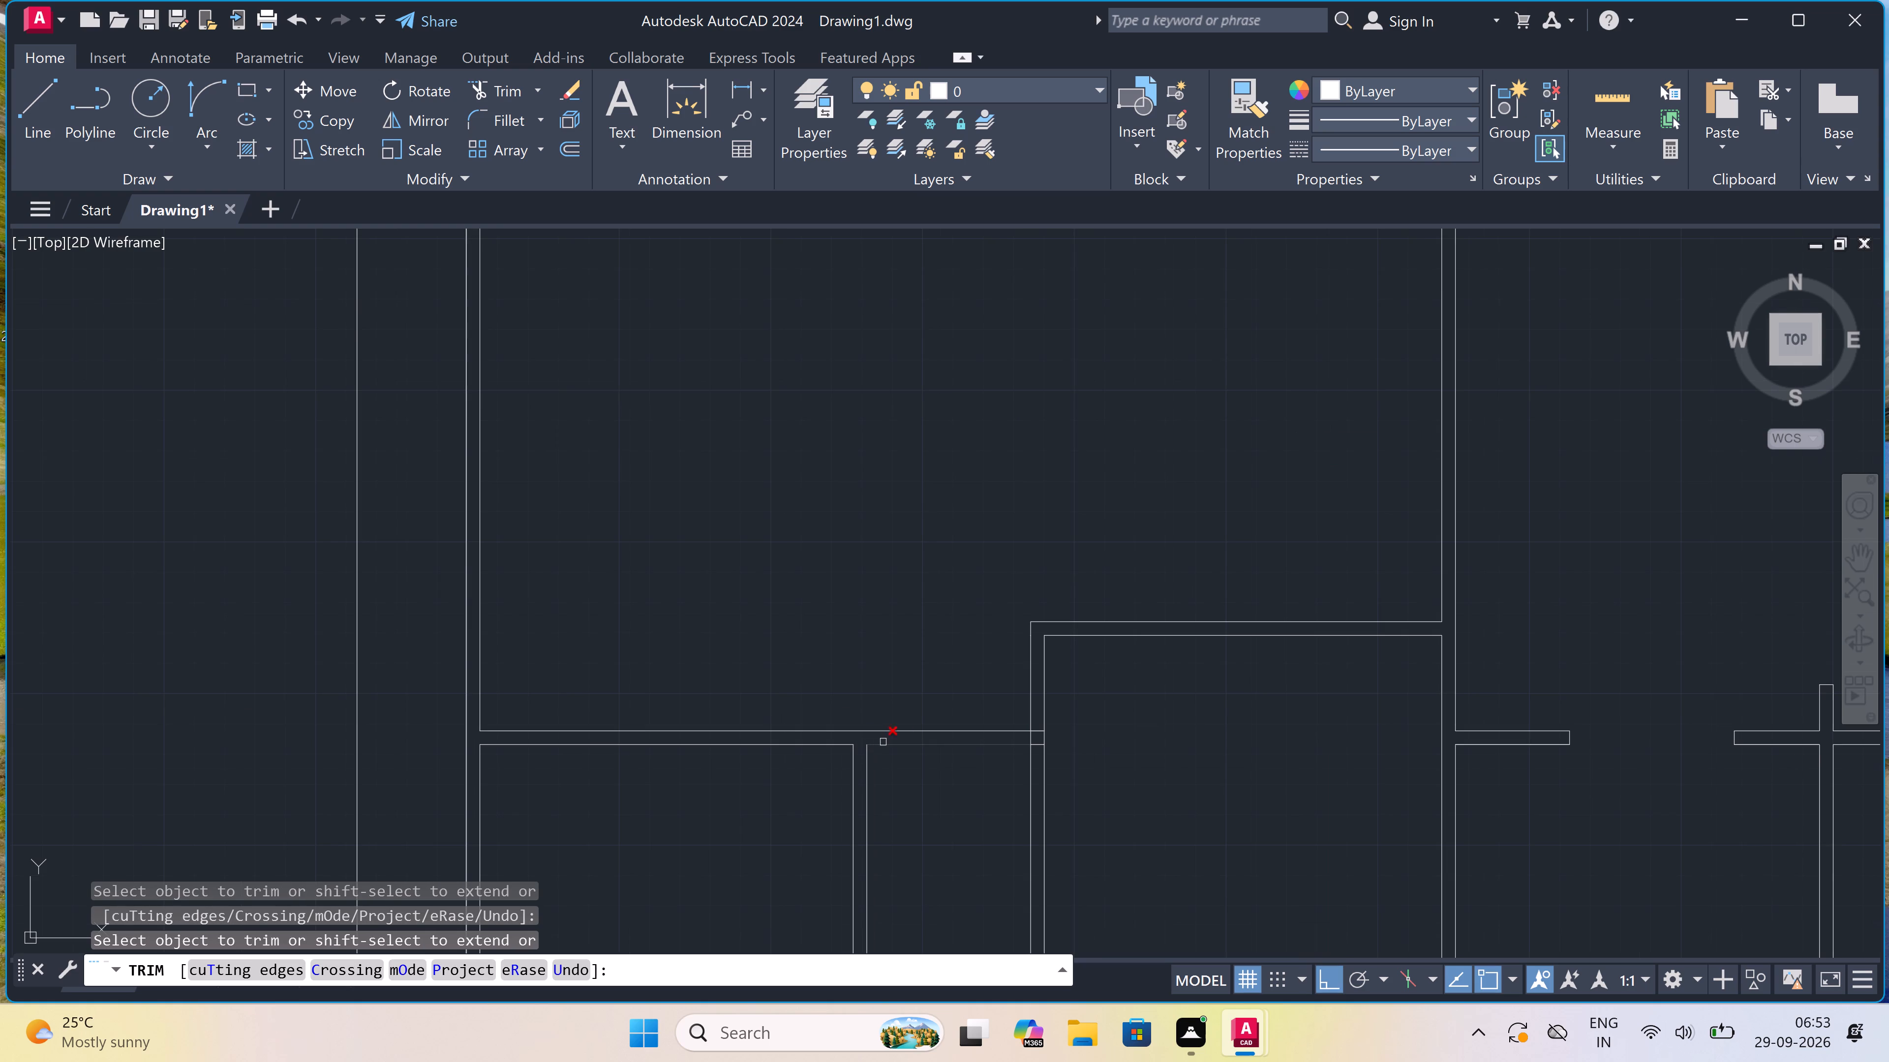
# Trim the ends of both horizontal wall lines that cross the west wall of the room beside the central partition.
pyautogui.scroll(2, 1039, 738)
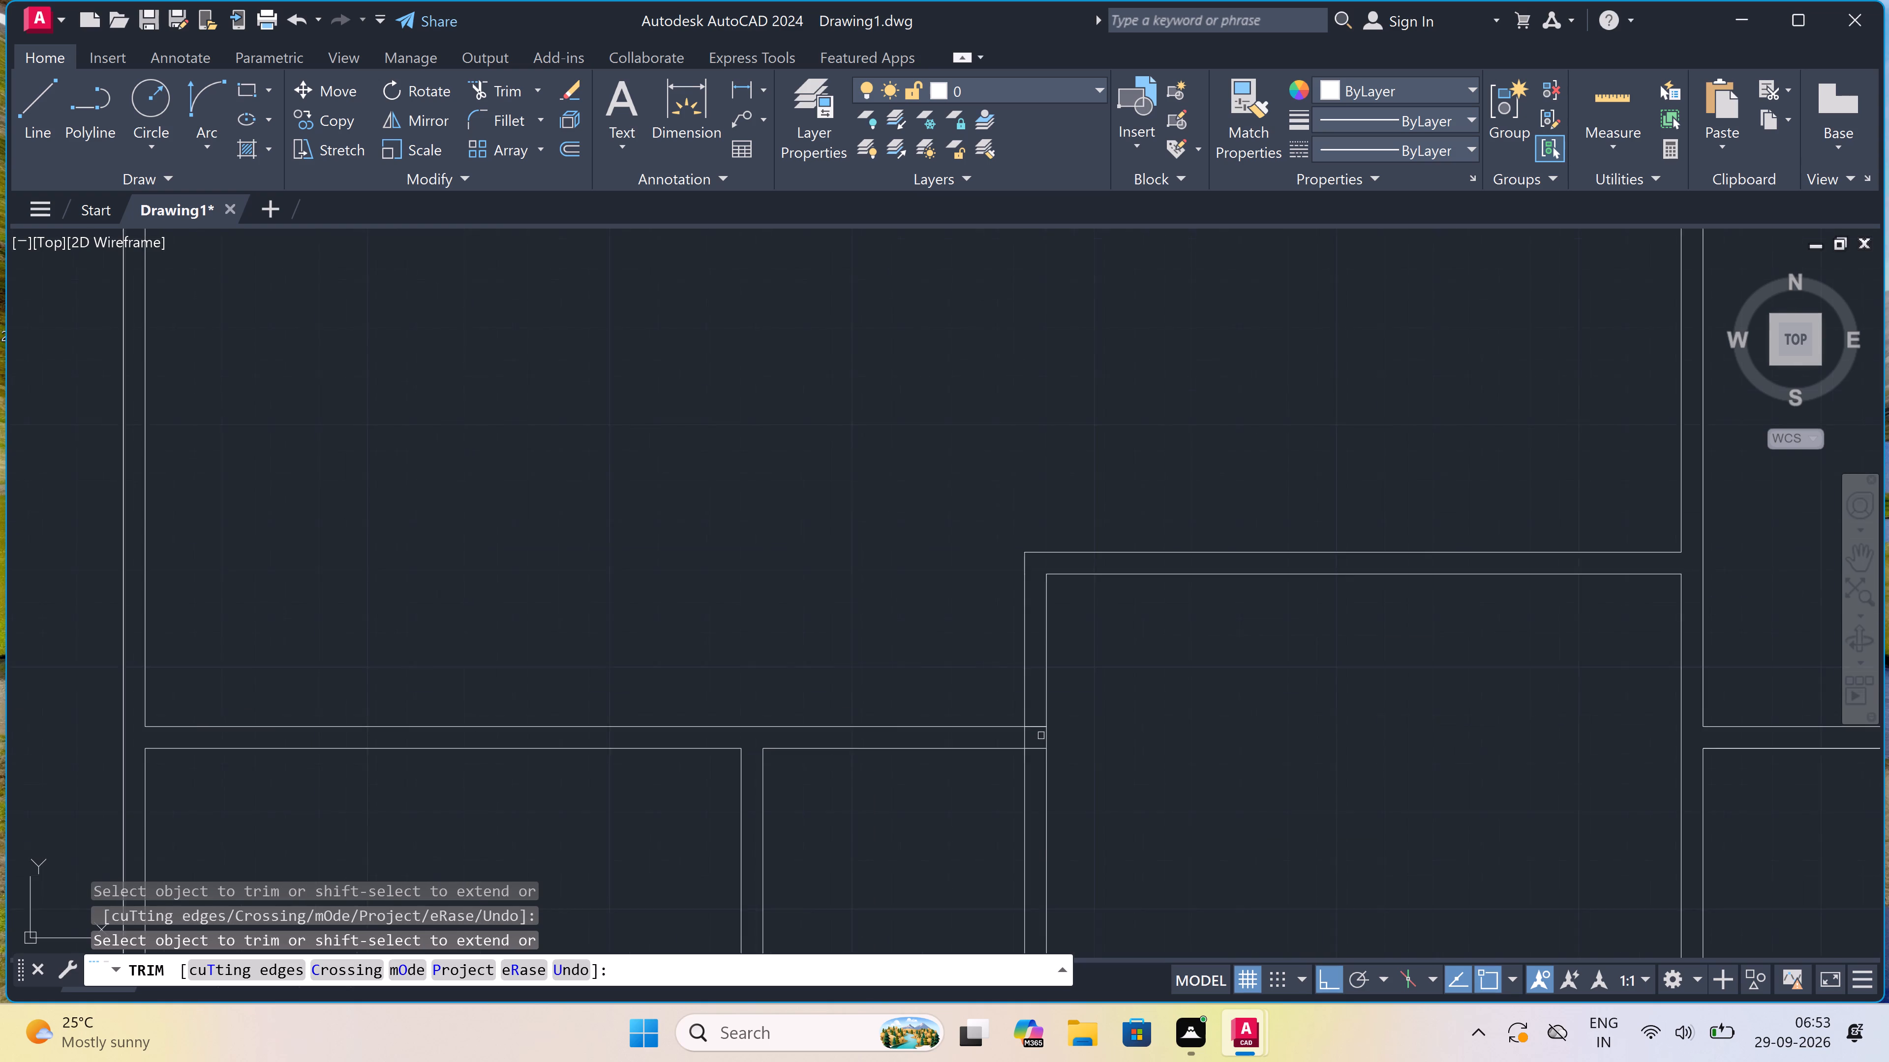
pyautogui.scroll(1, 1041, 736)
pyautogui.click(1029, 772)
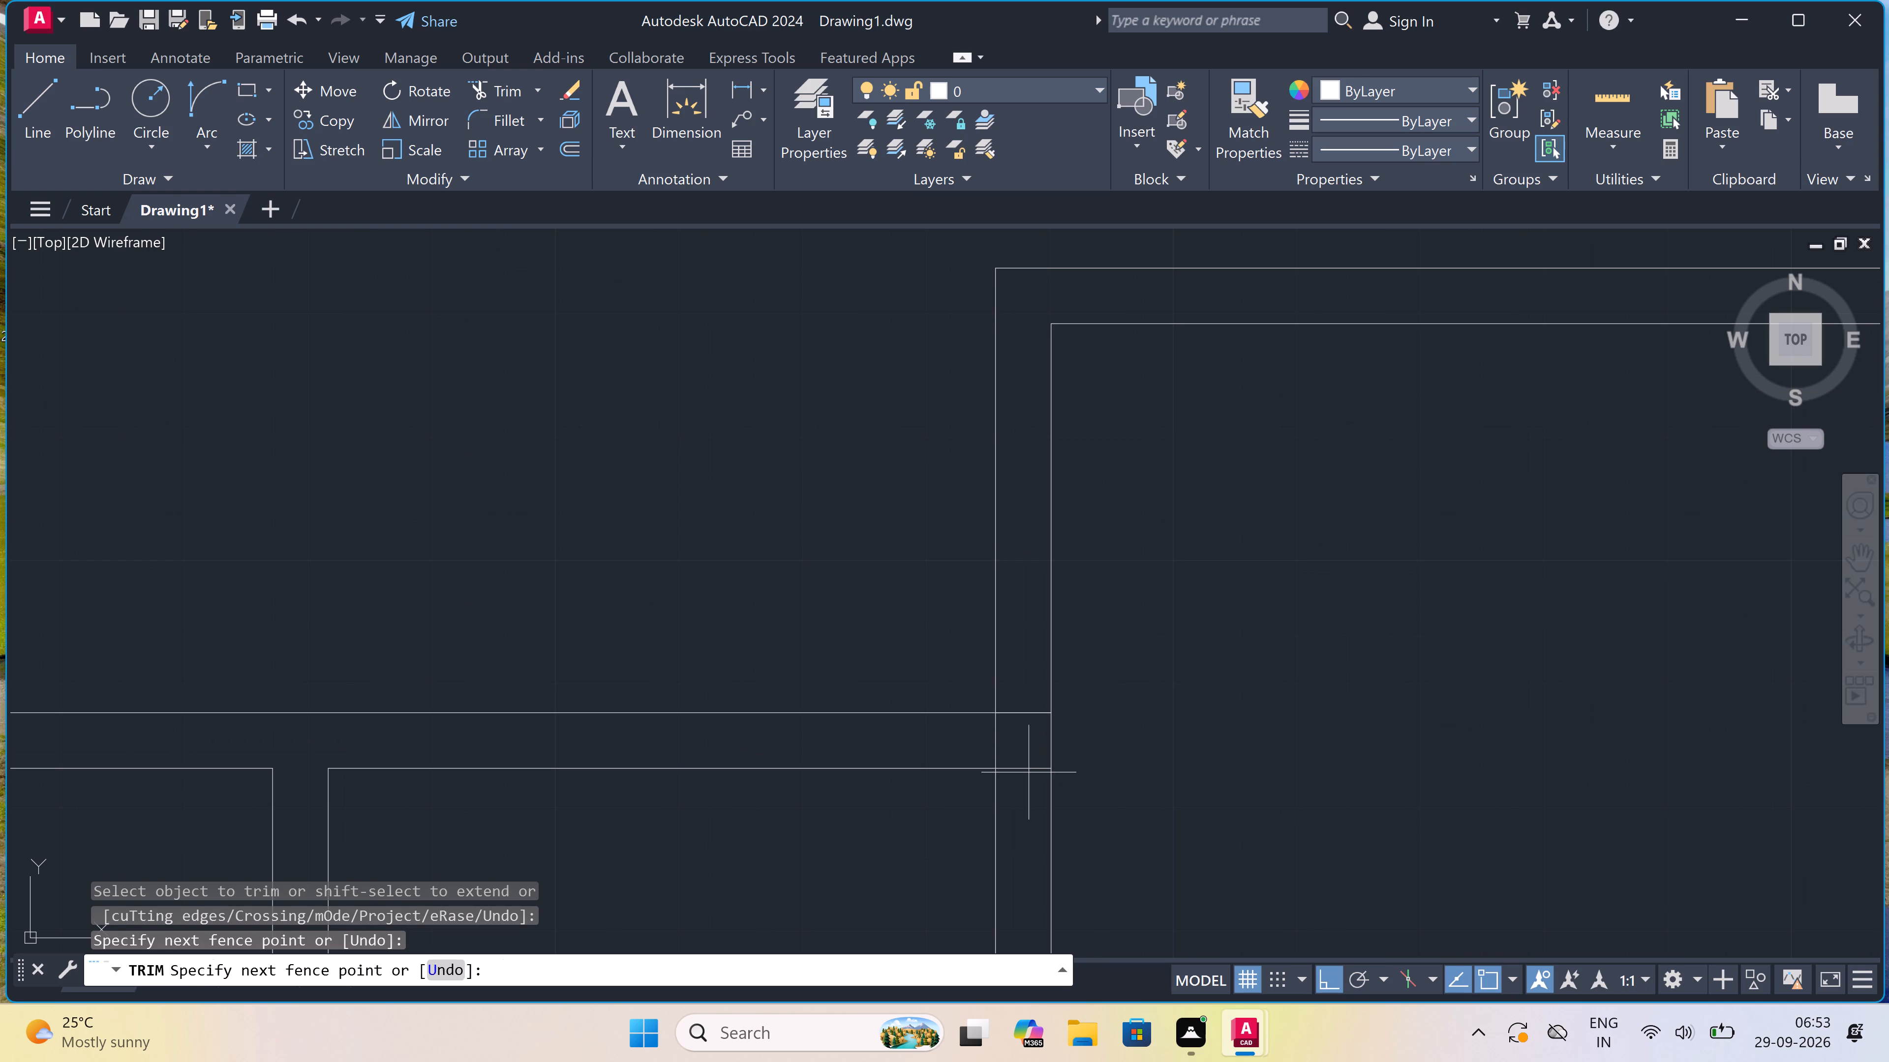
pyautogui.click(1028, 661)
pyautogui.scroll(-3, 1028, 661)
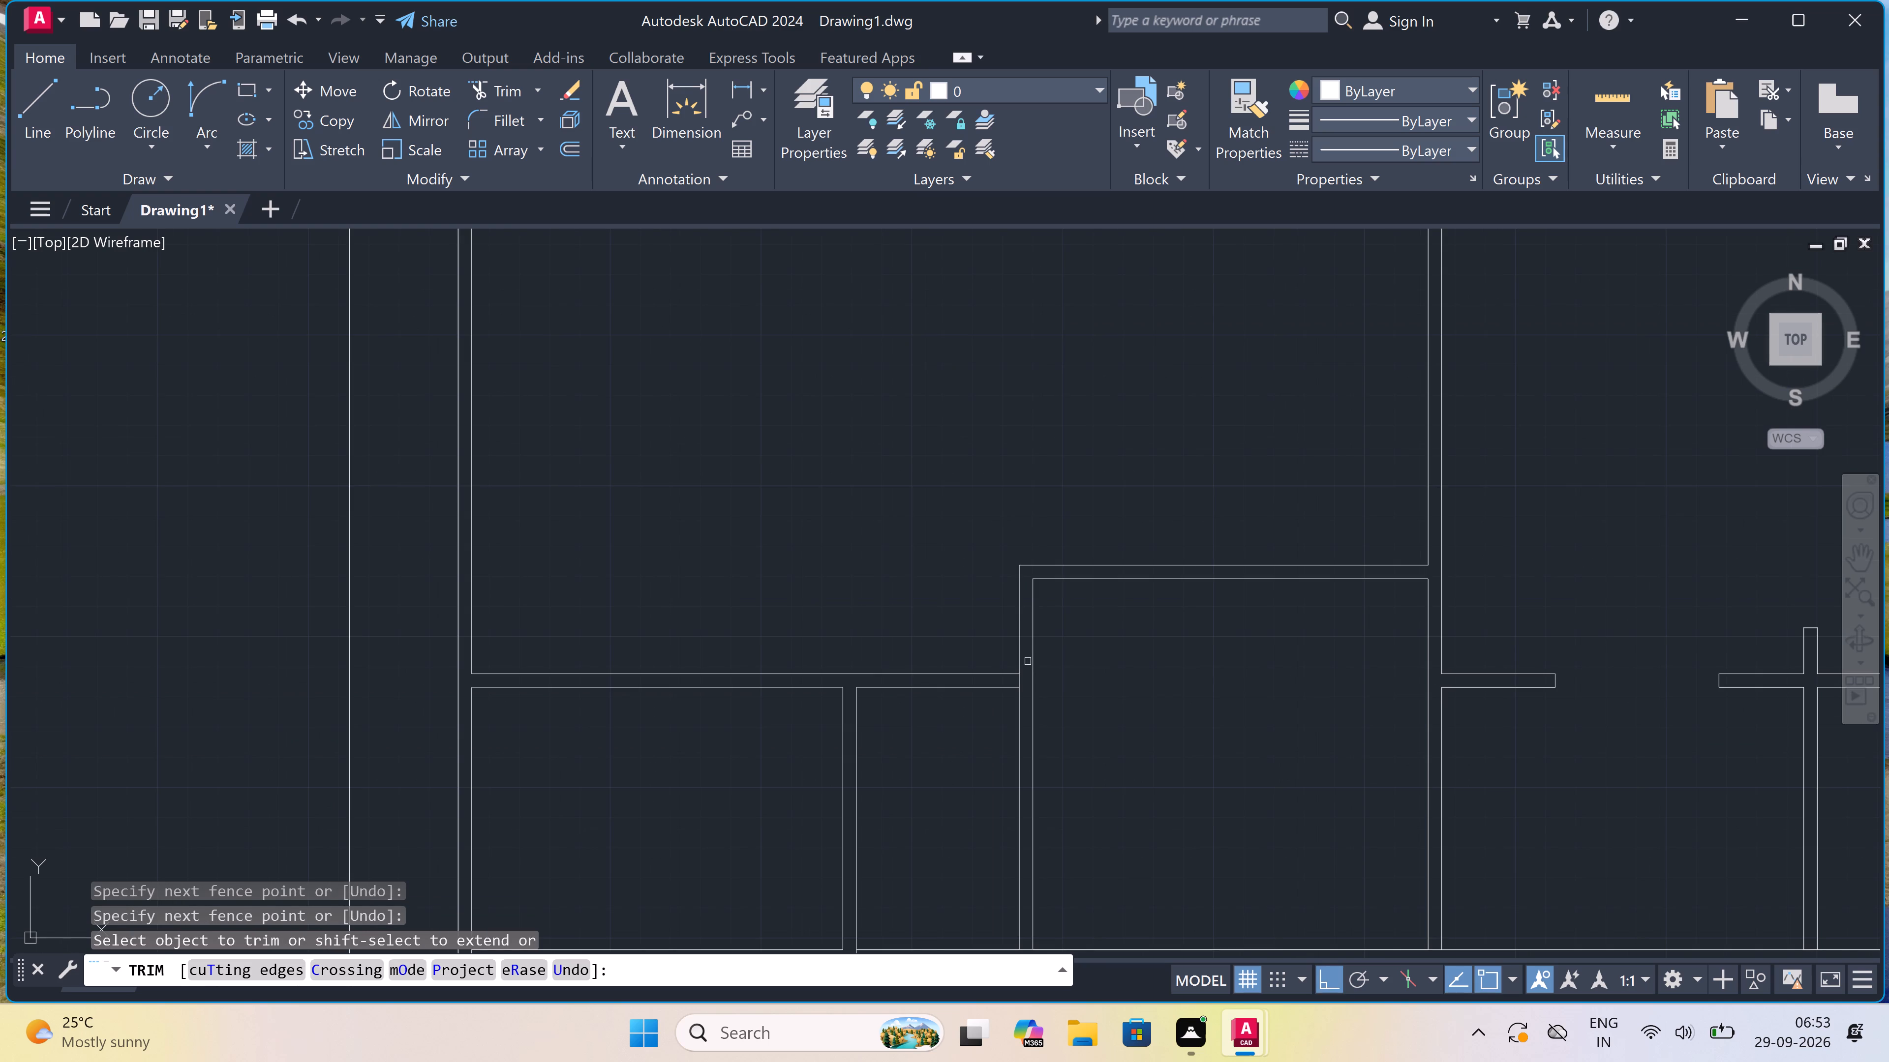
pyautogui.press('Escape')
# Draw two end lines across the north wall of the westernmost small room, marking an opening.
pyautogui.write('l')
pyautogui.press('space')
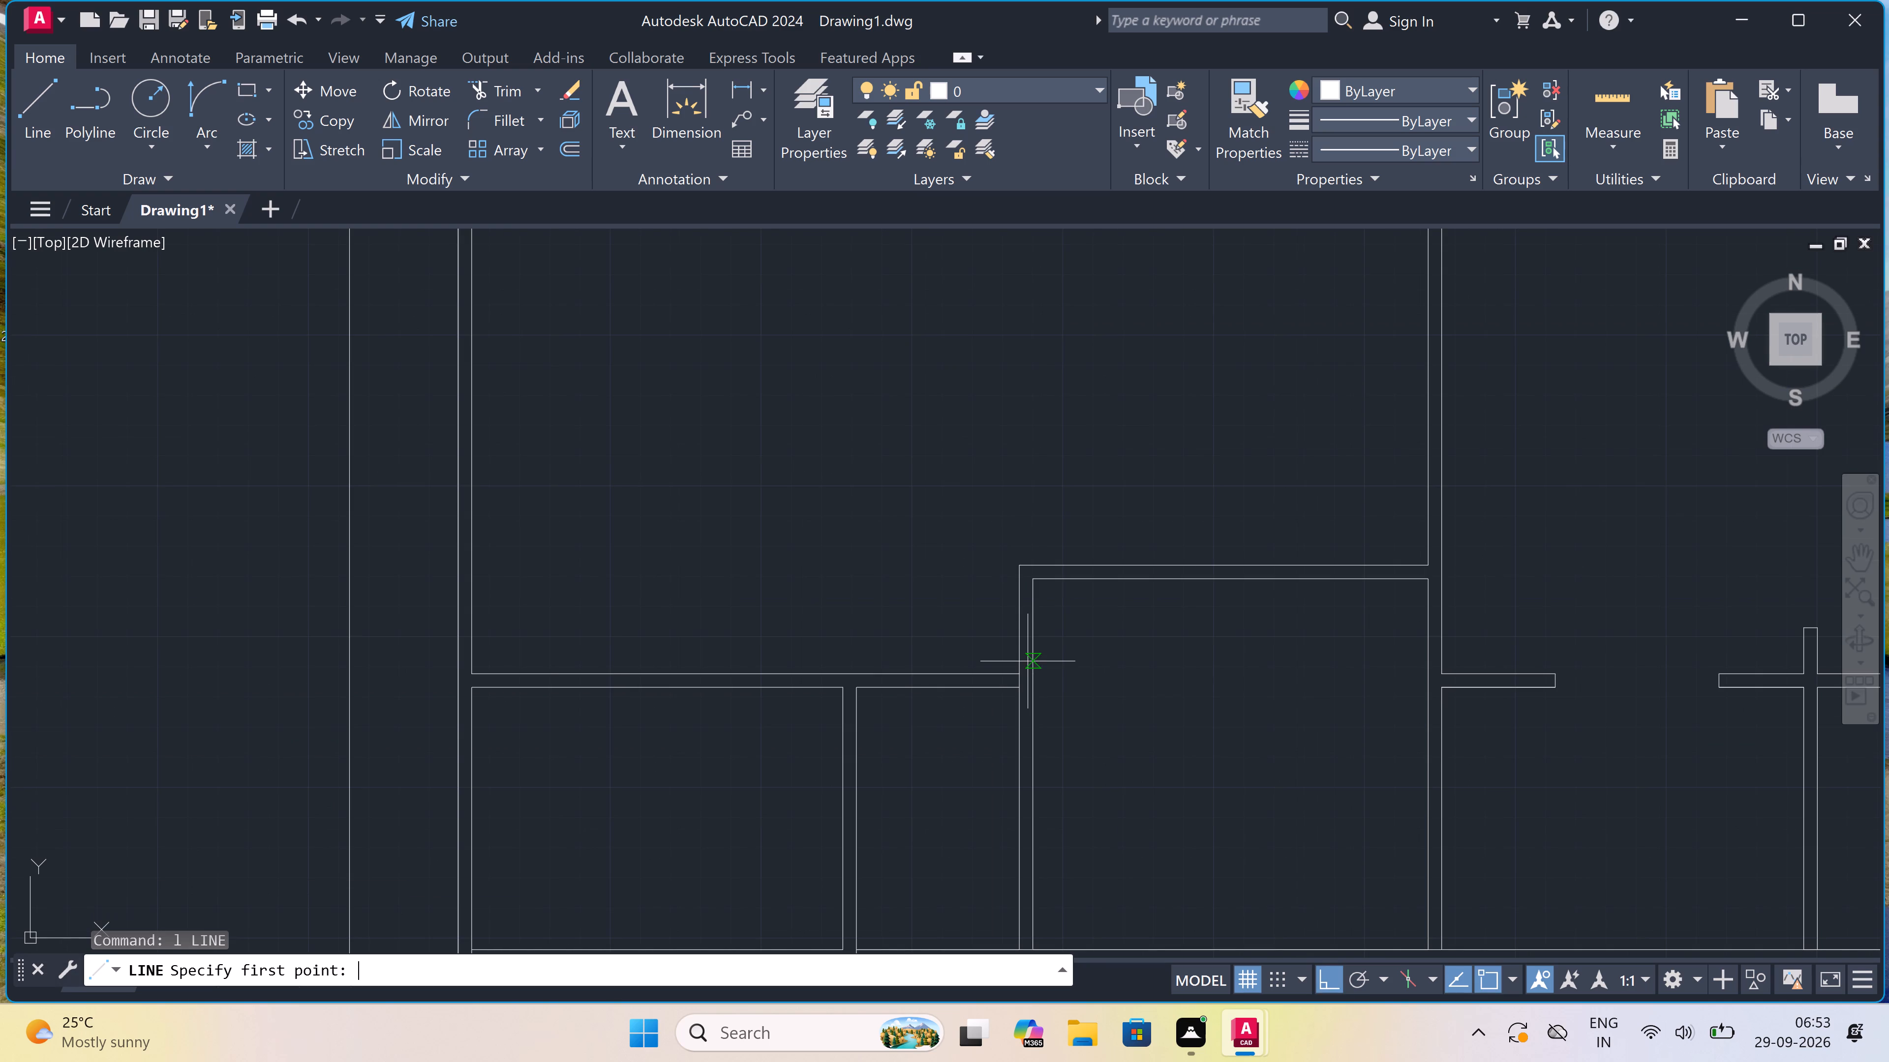
pyautogui.scroll(-2, 985, 678)
pyautogui.scroll(2, 985, 678)
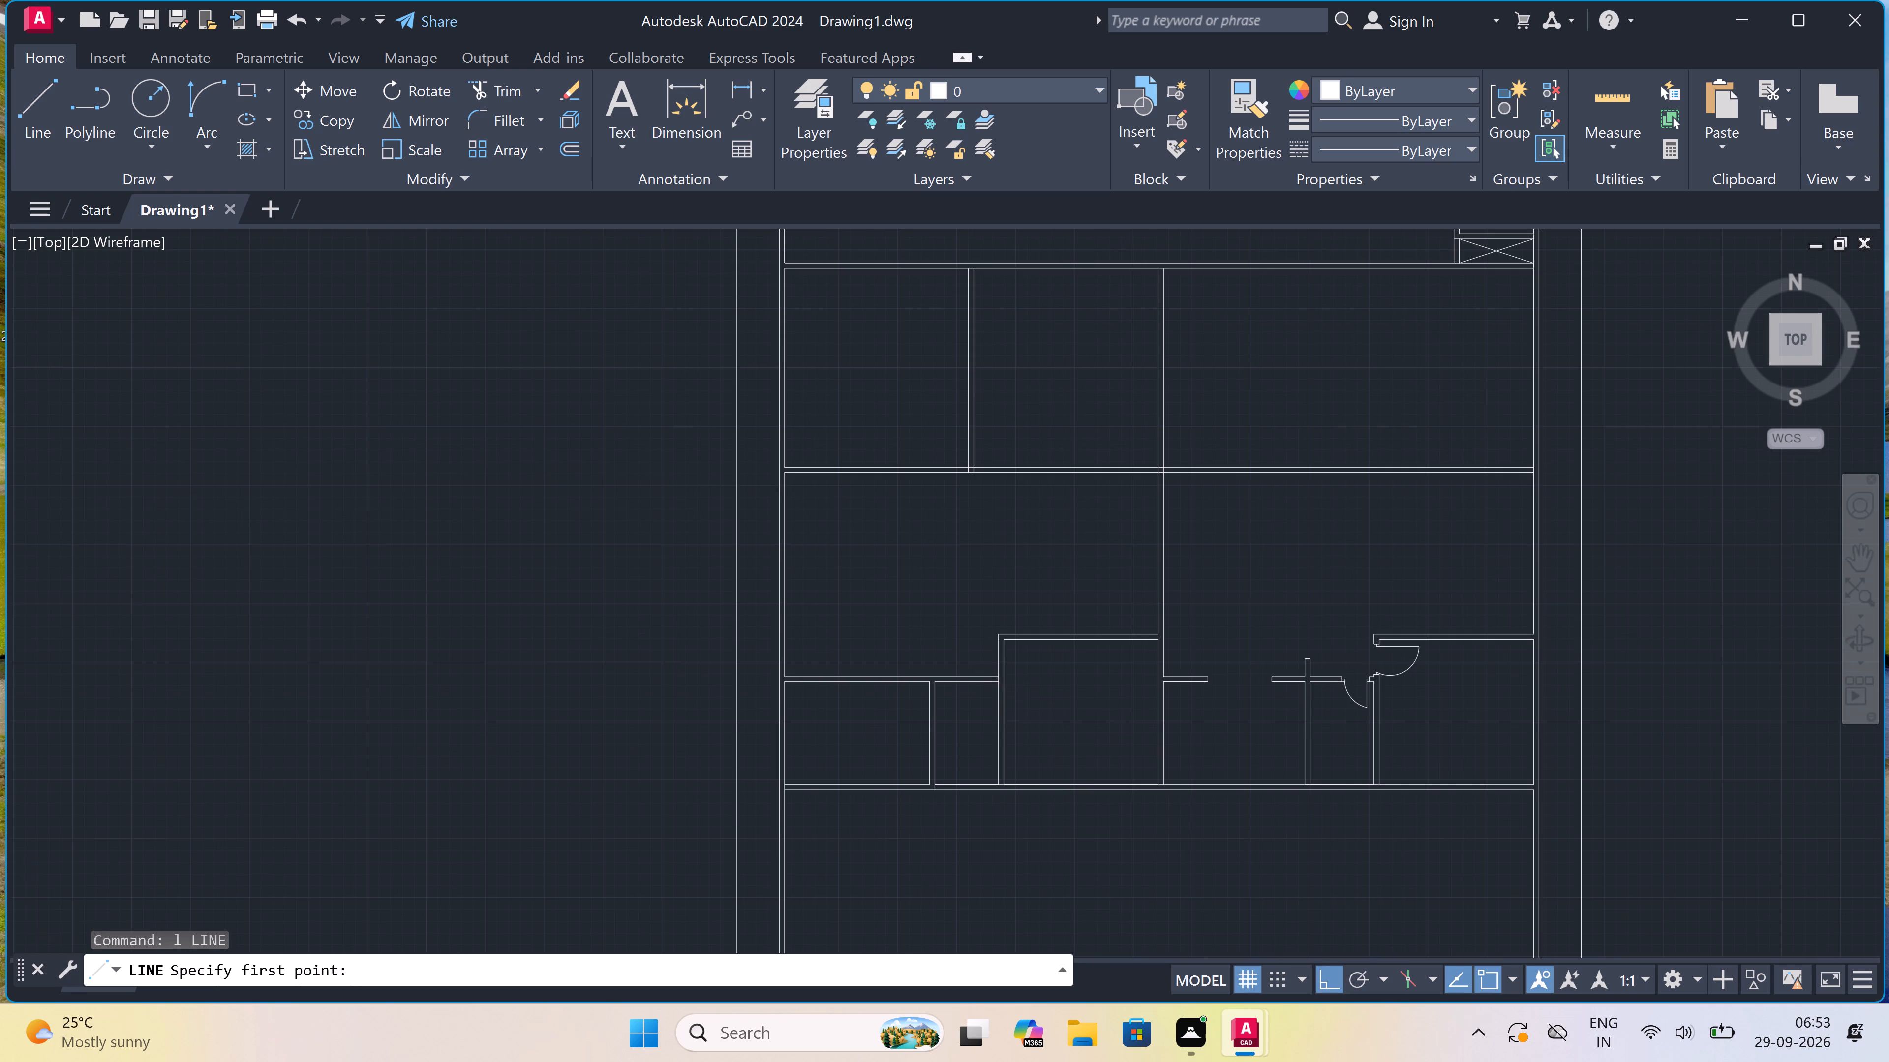
pyautogui.scroll(1, 985, 678)
pyautogui.scroll(-1, 987, 675)
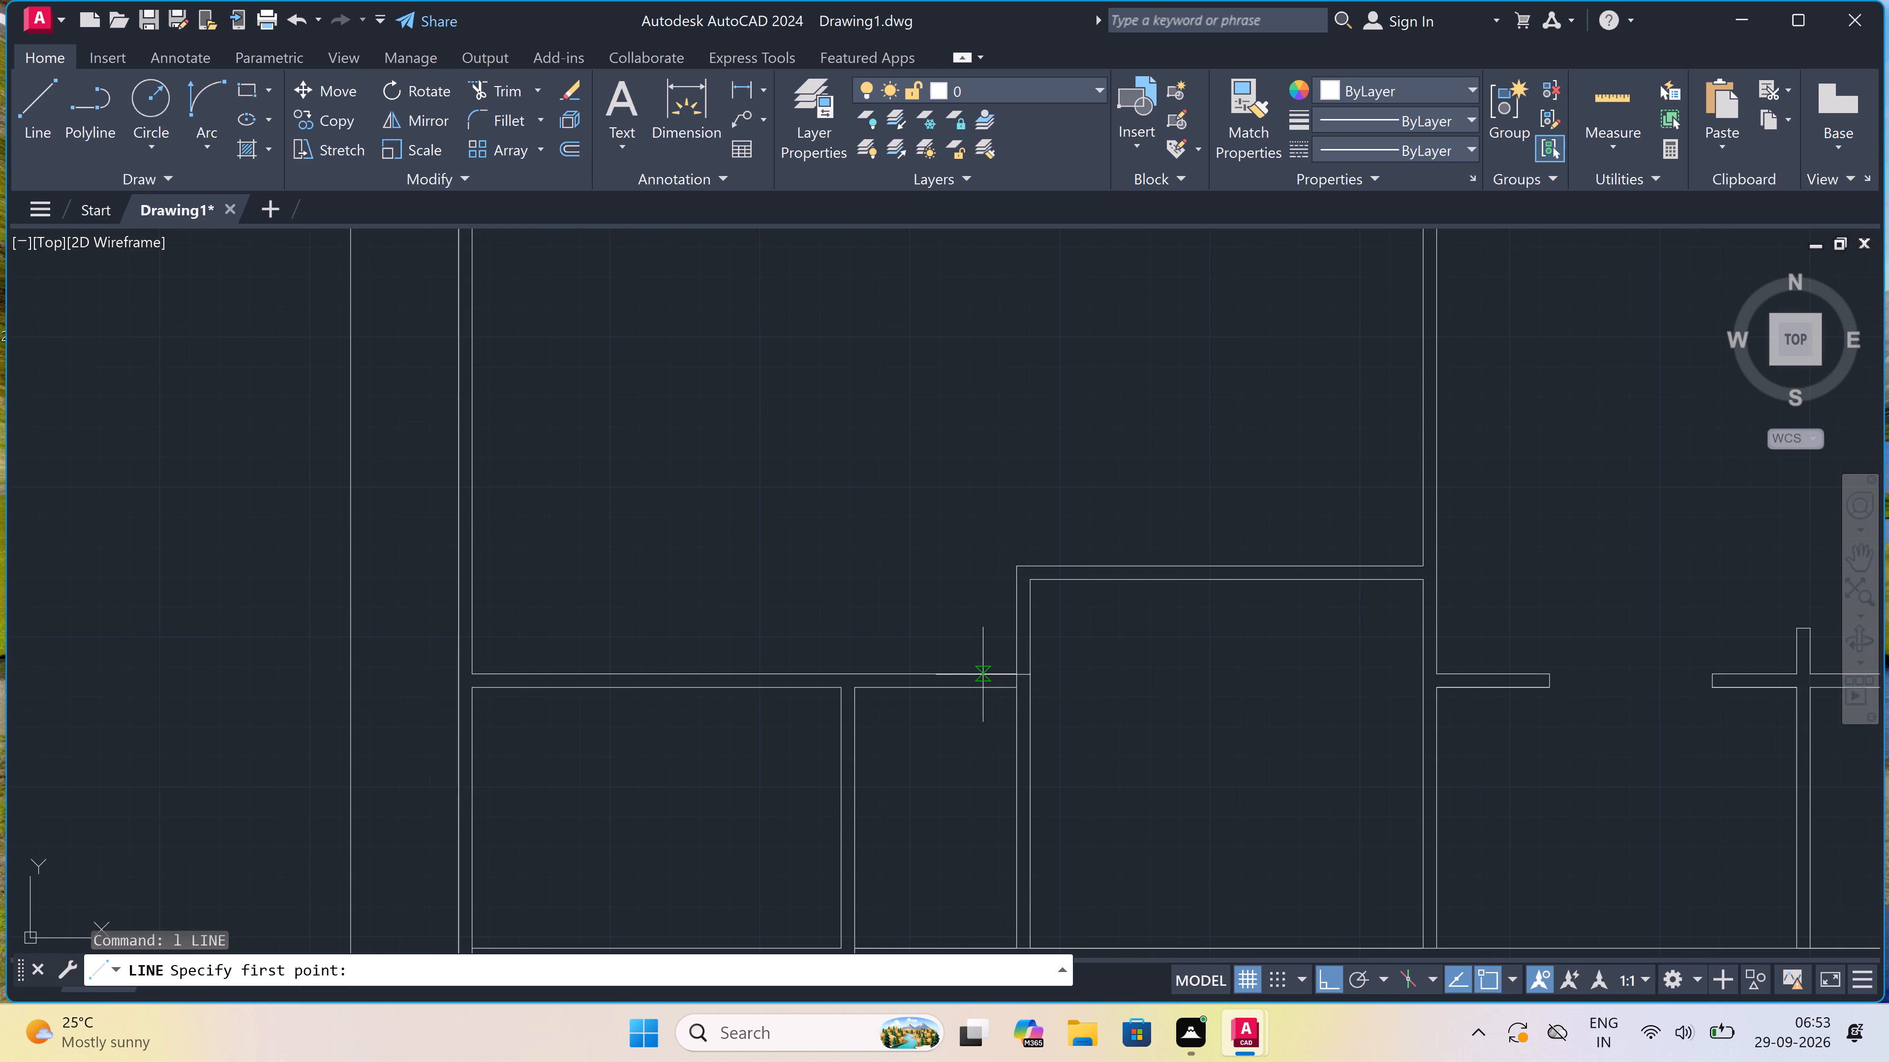
pyautogui.scroll(-1, 733, 687)
pyautogui.scroll(1, 738, 690)
pyautogui.click(746, 685)
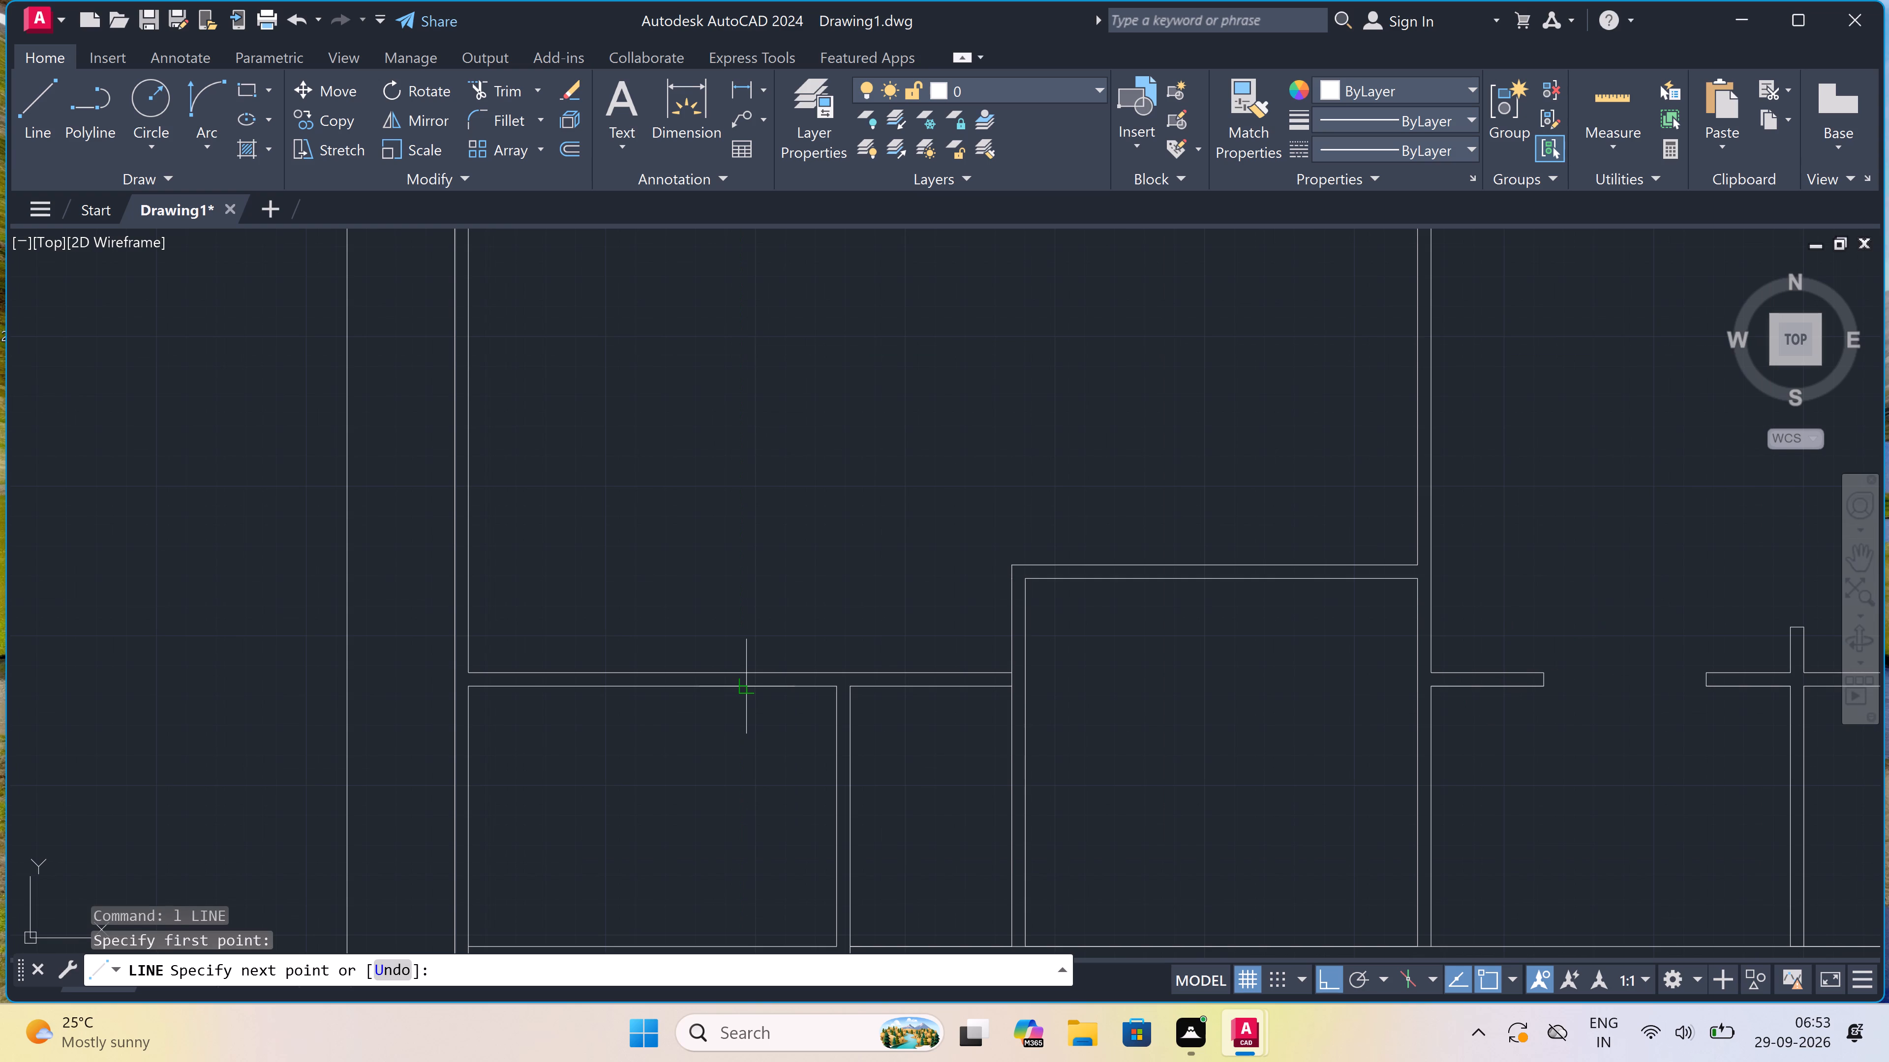
pyautogui.click(749, 677)
pyautogui.press('Escape')
pyautogui.press('space')
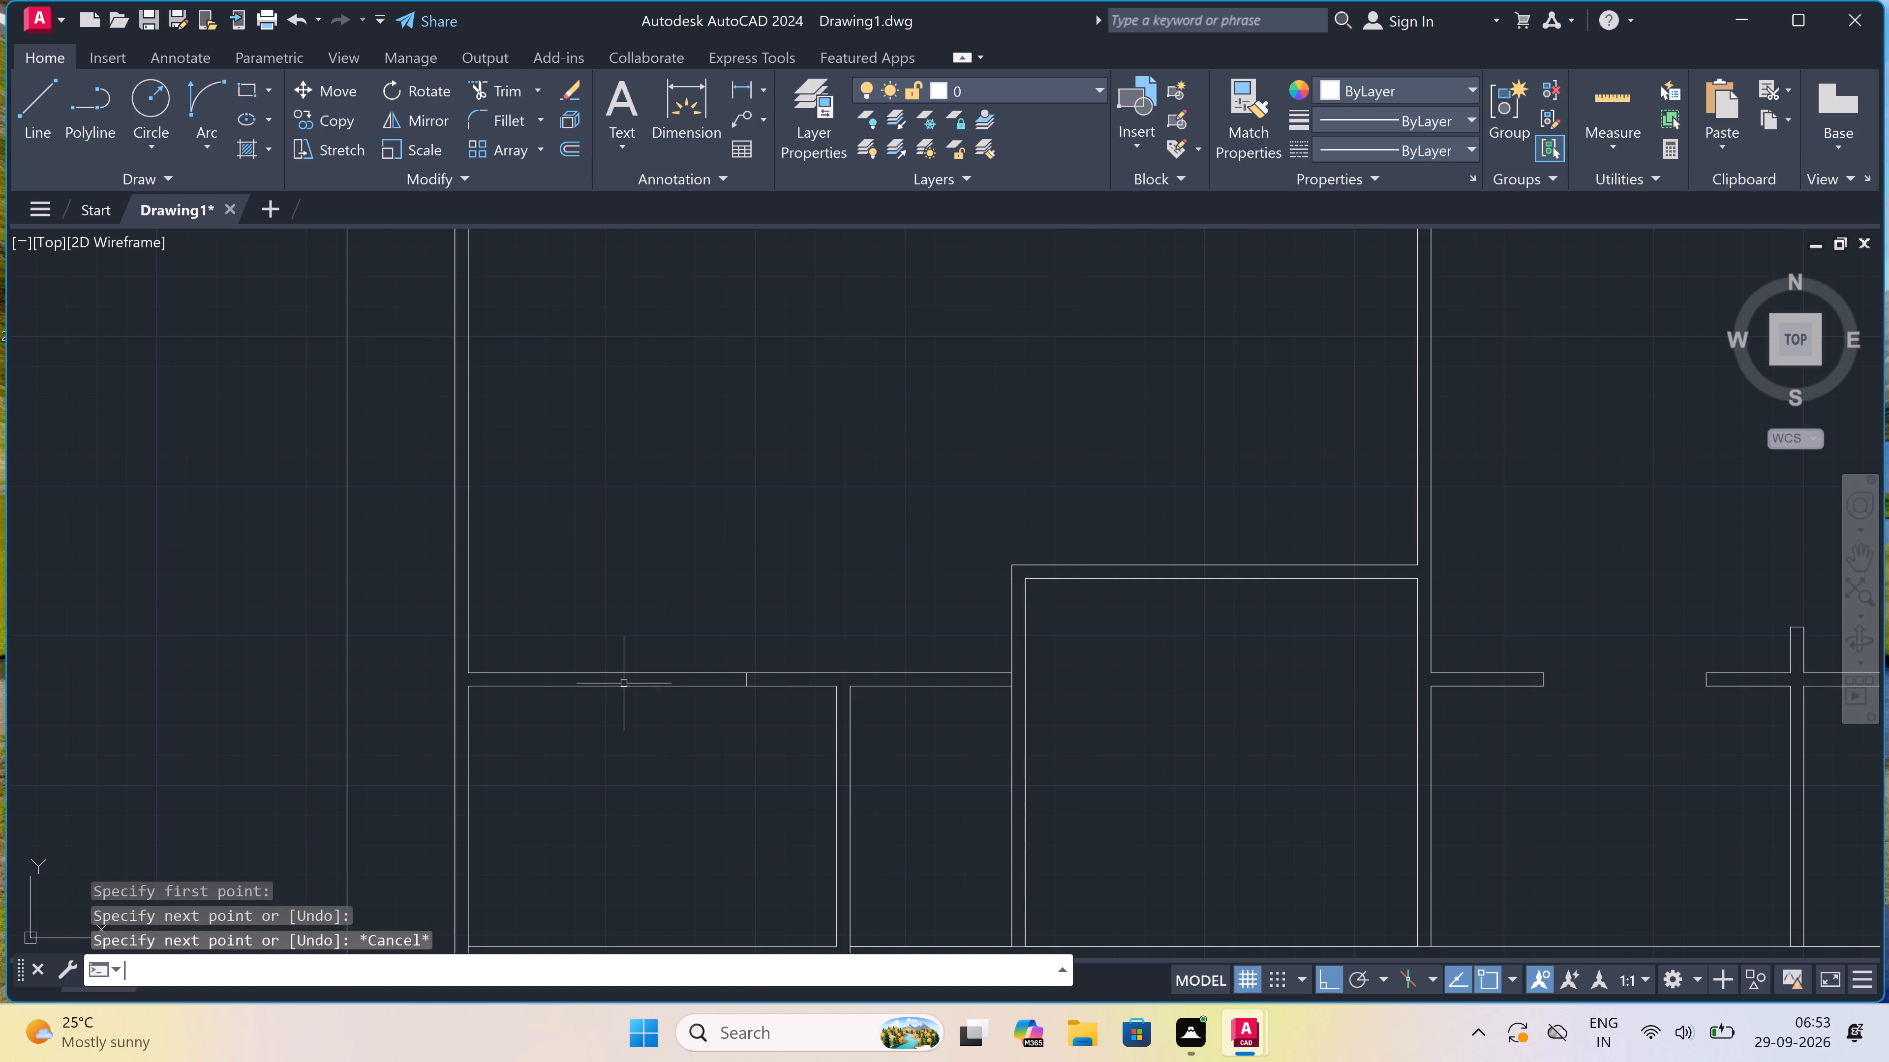
pyautogui.click(566, 680)
pyautogui.click(569, 675)
pyautogui.press('Escape')
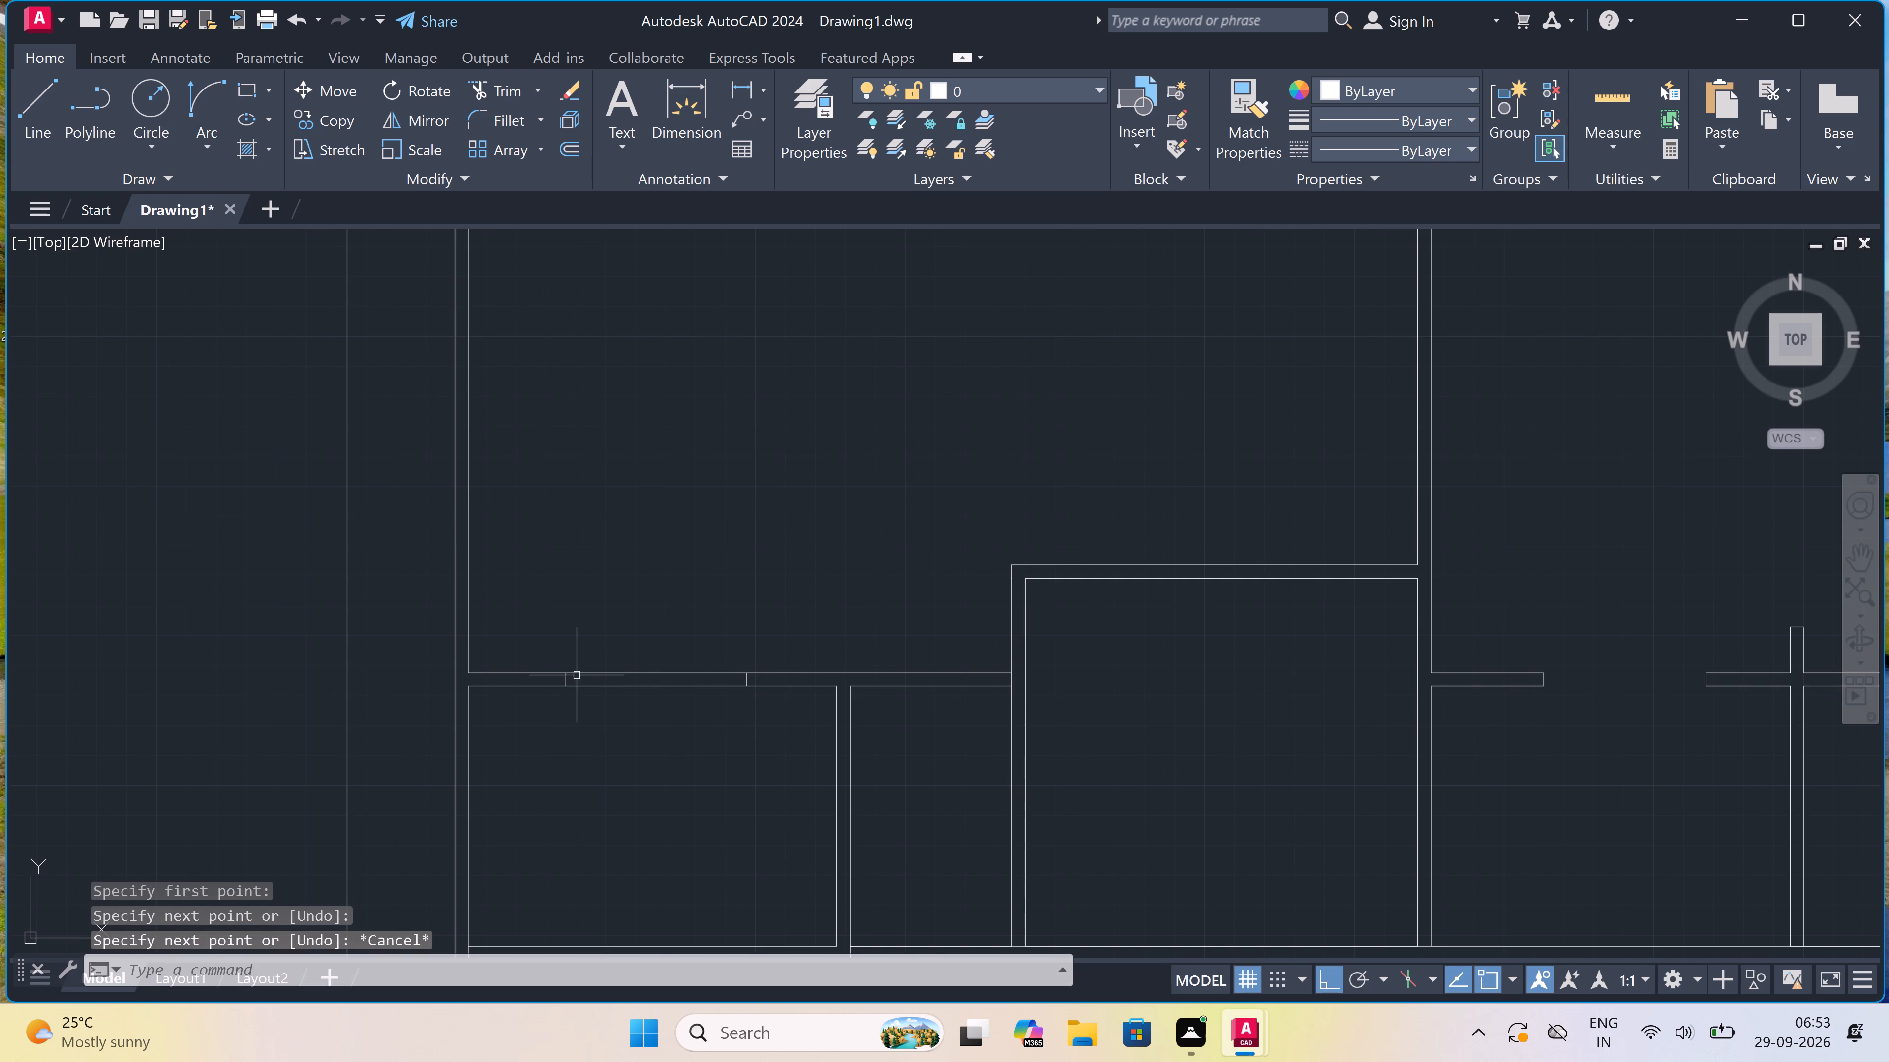
# Trim both wall lines between the two new end lines to cut the opening into the westernmost small room.
pyautogui.write('tr')
pyautogui.press('space')
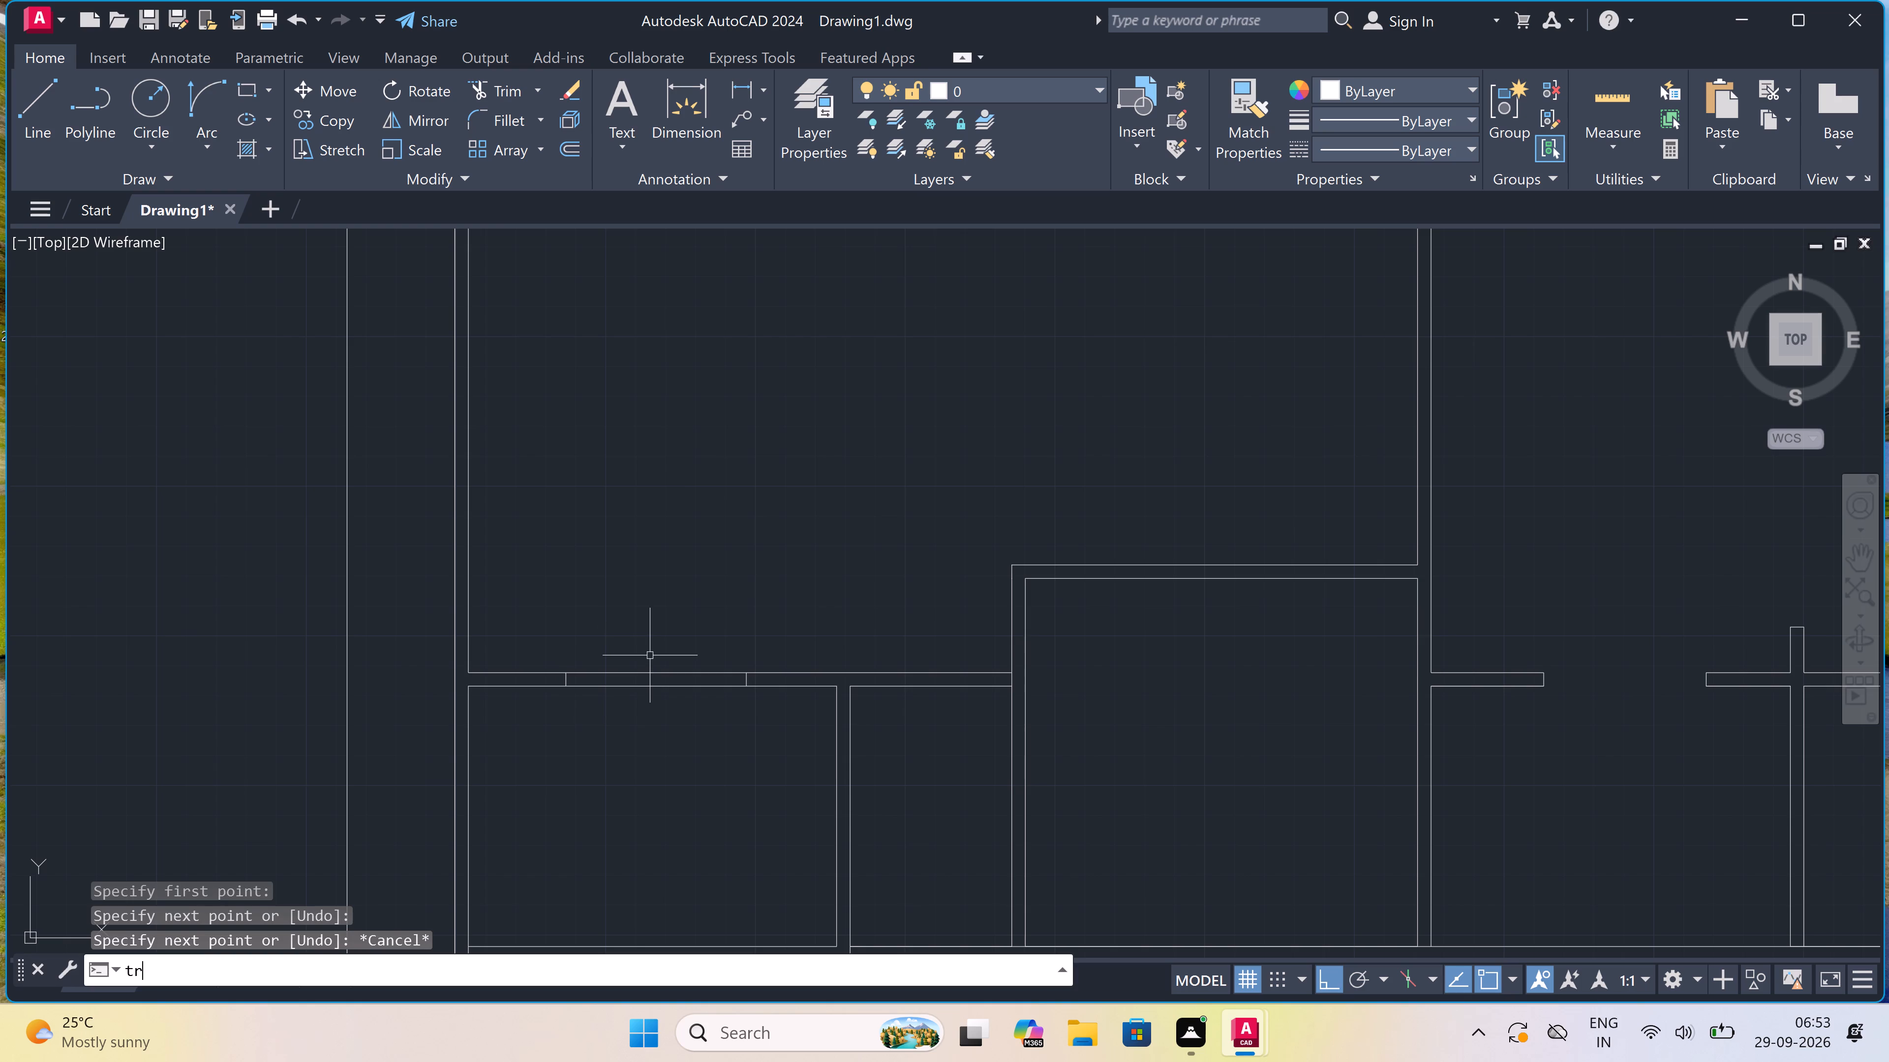
pyautogui.click(650, 651)
pyautogui.click(651, 706)
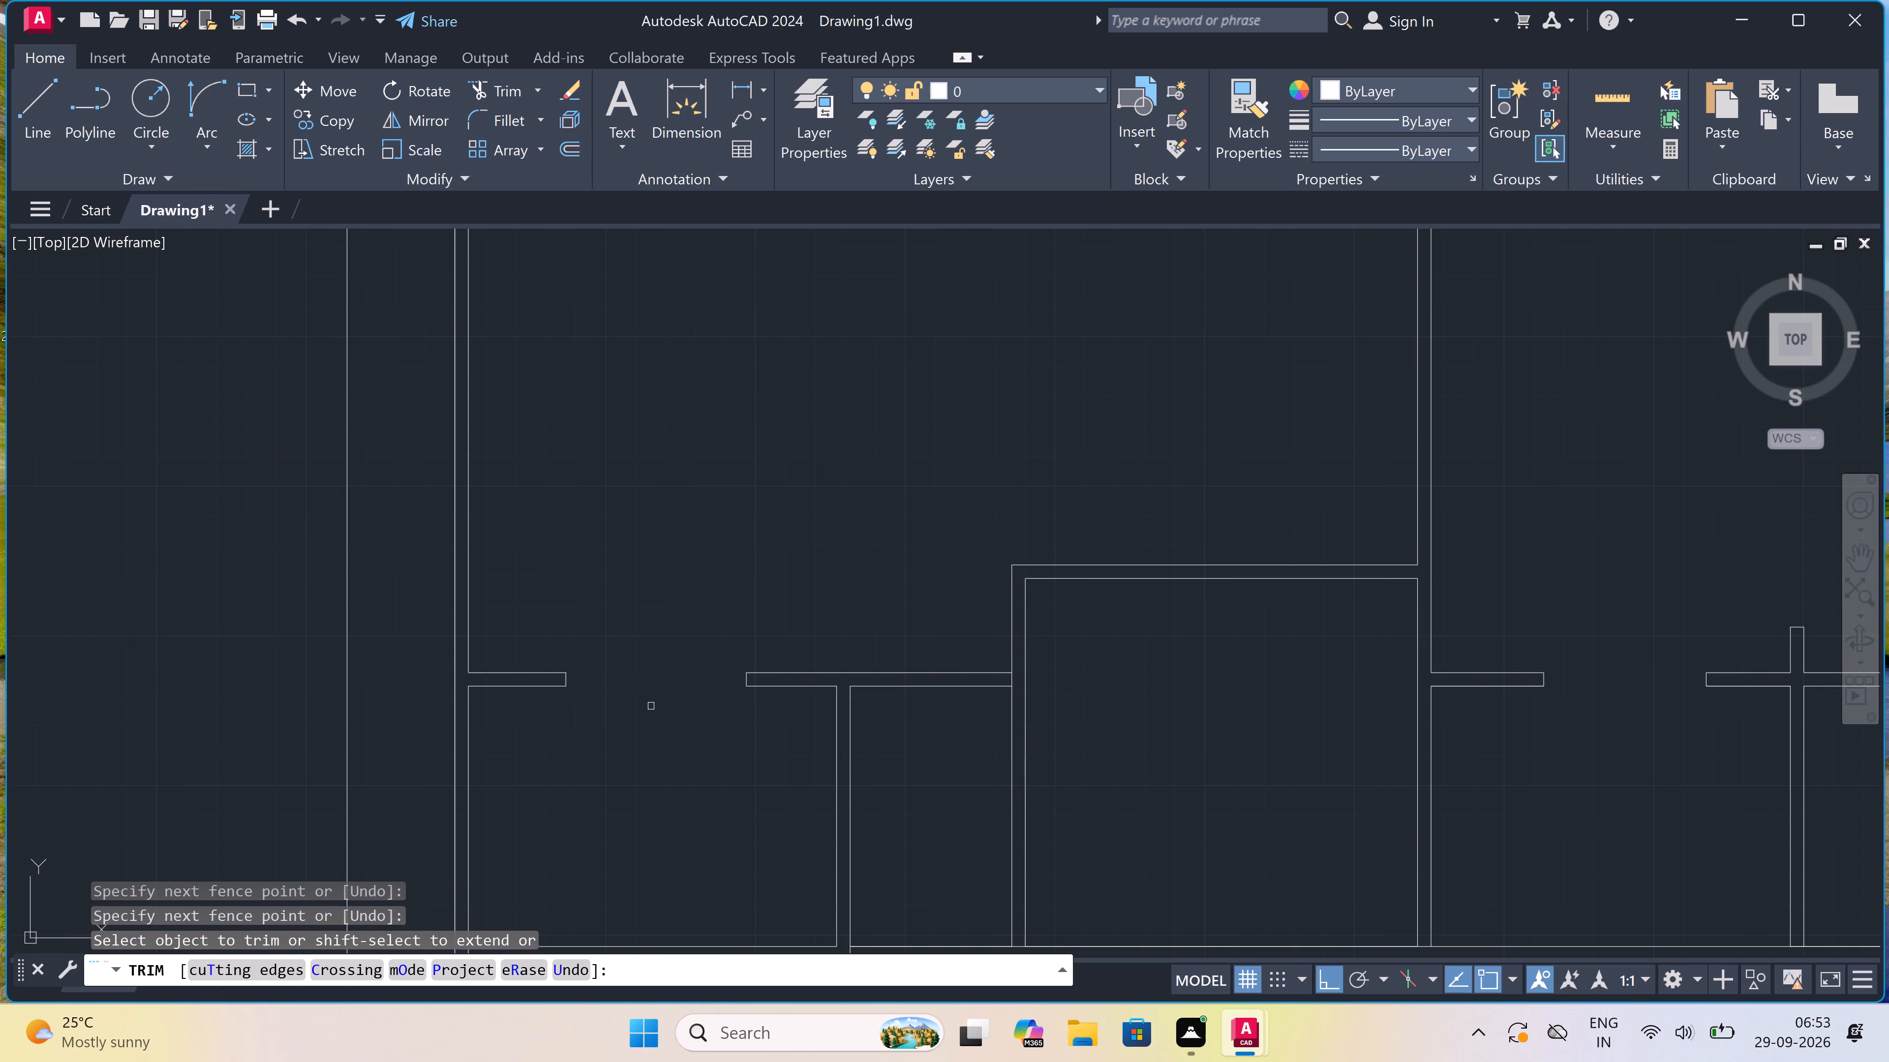
pyautogui.press('Escape')
# Start a door jamb in the narrow small room's north wall: a line across the wall near its east end, plus 2" west from its midpoint.
pyautogui.scroll(-2, 651, 706)
pyautogui.scroll(2, 659, 706)
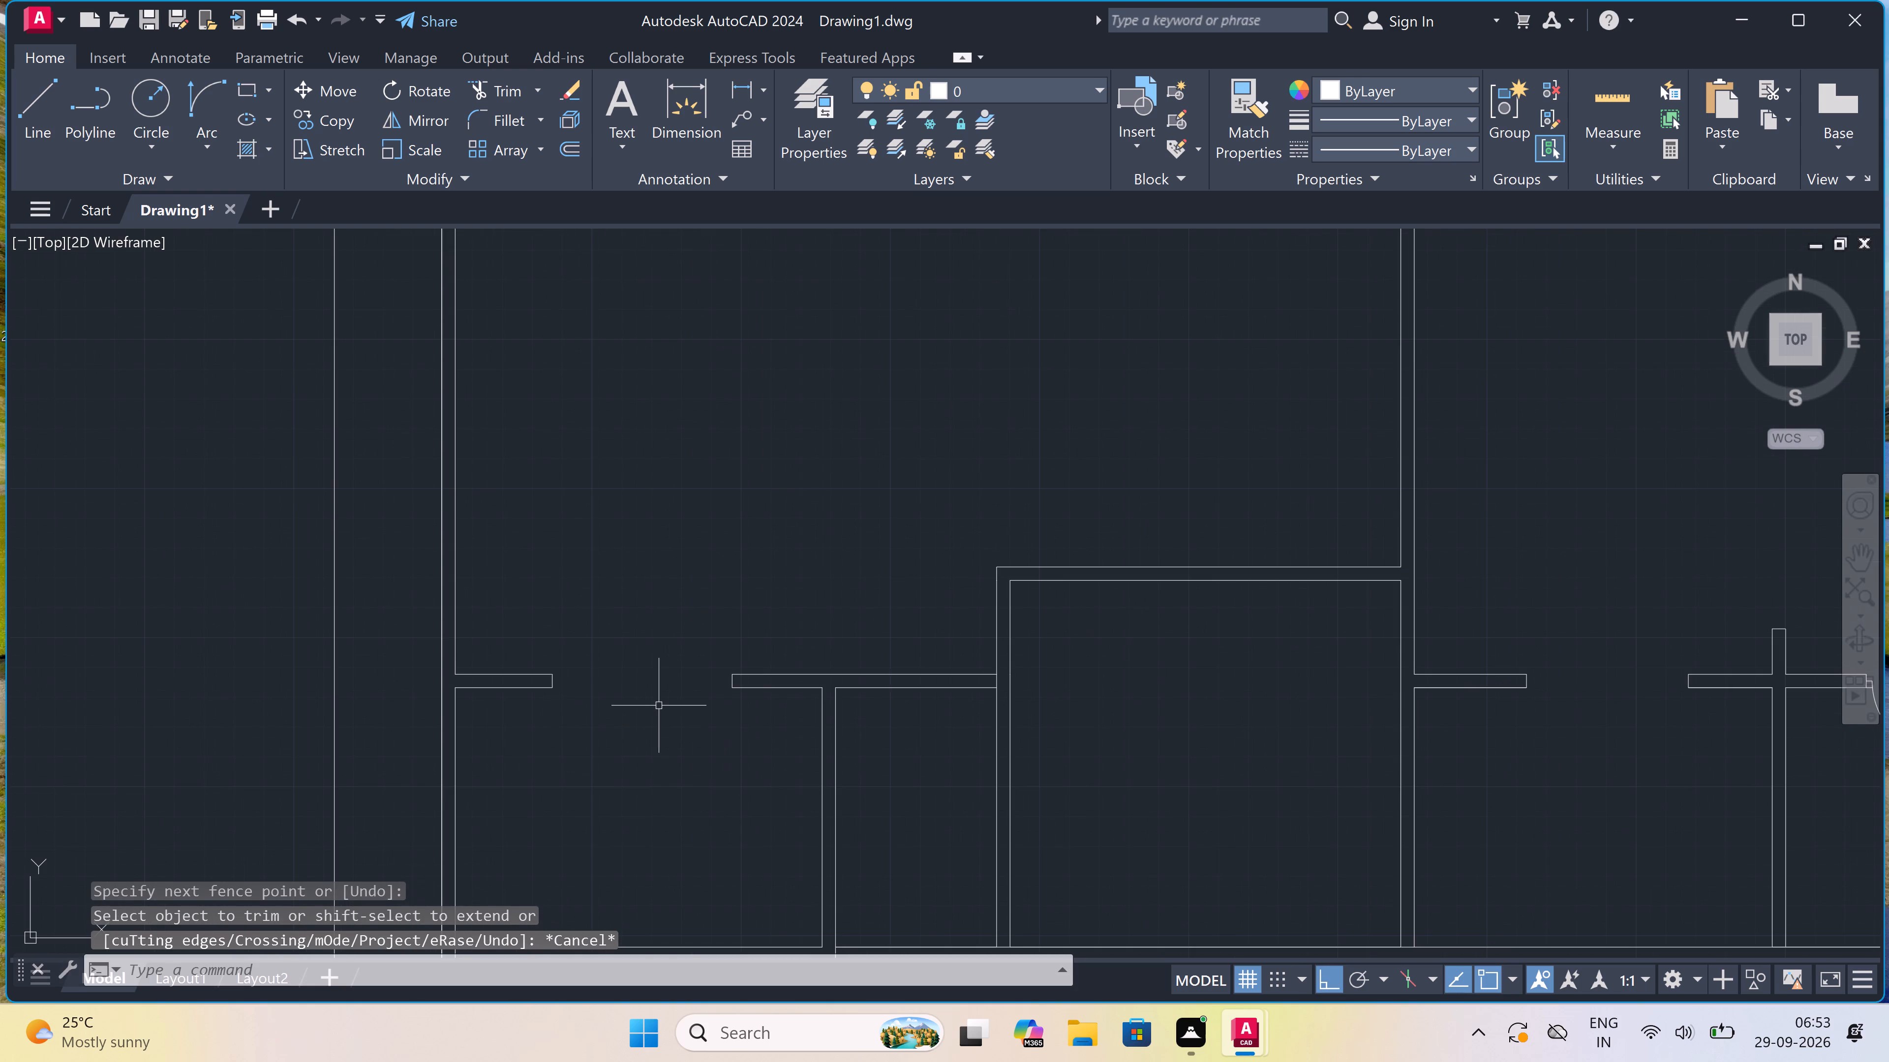
pyautogui.write('l')
pyautogui.press('space')
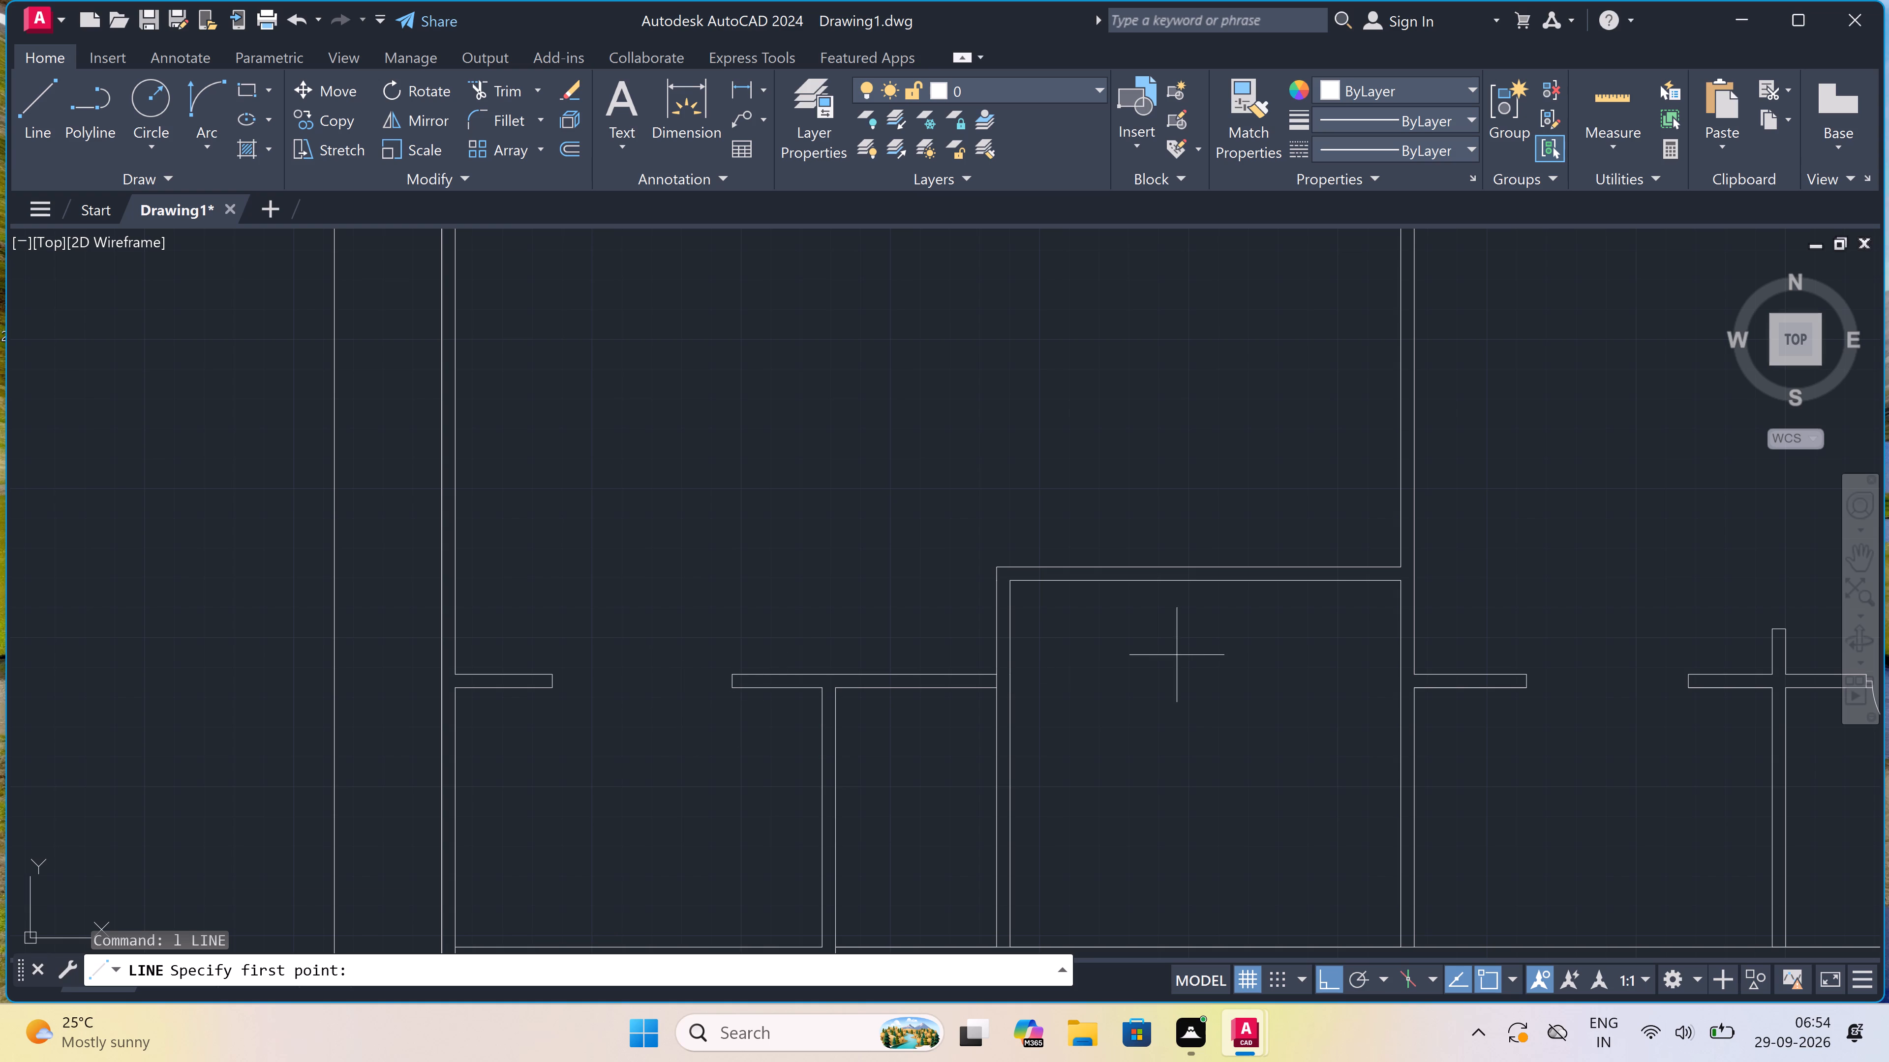
pyautogui.scroll(2, 983, 665)
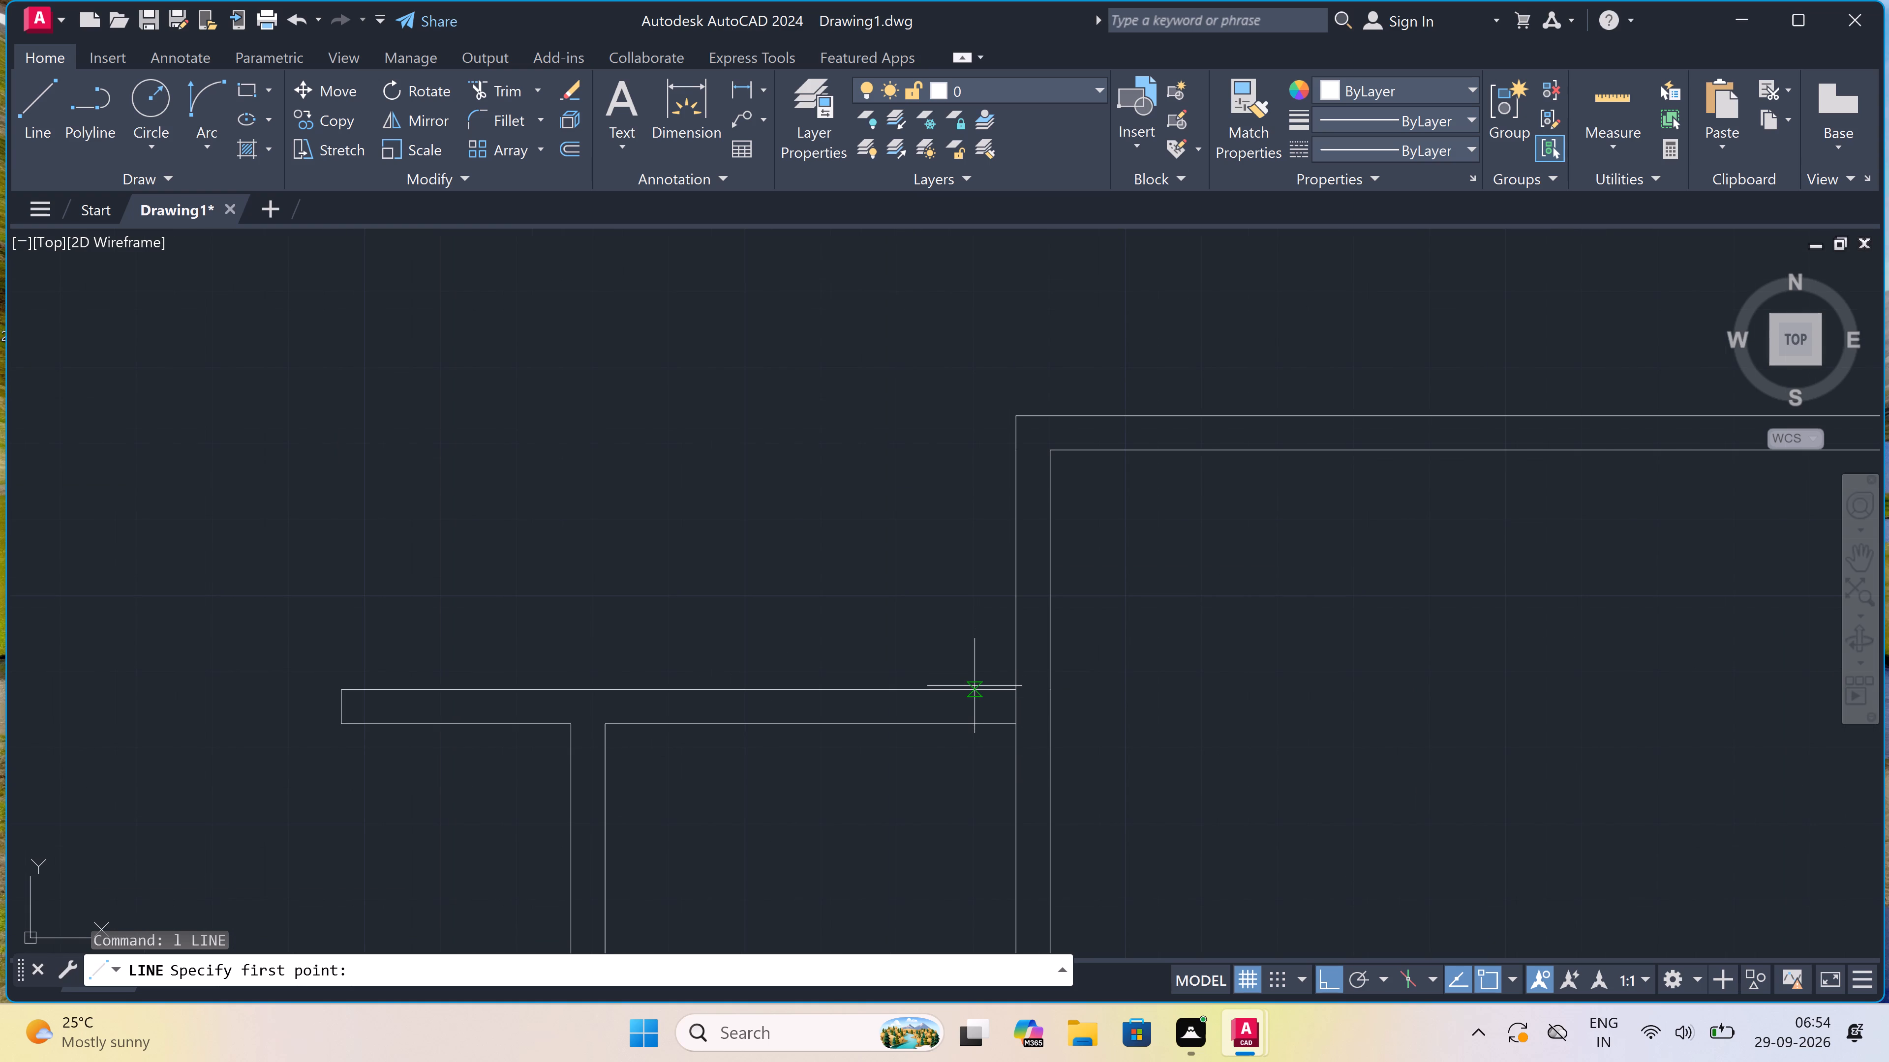
pyautogui.click(975, 686)
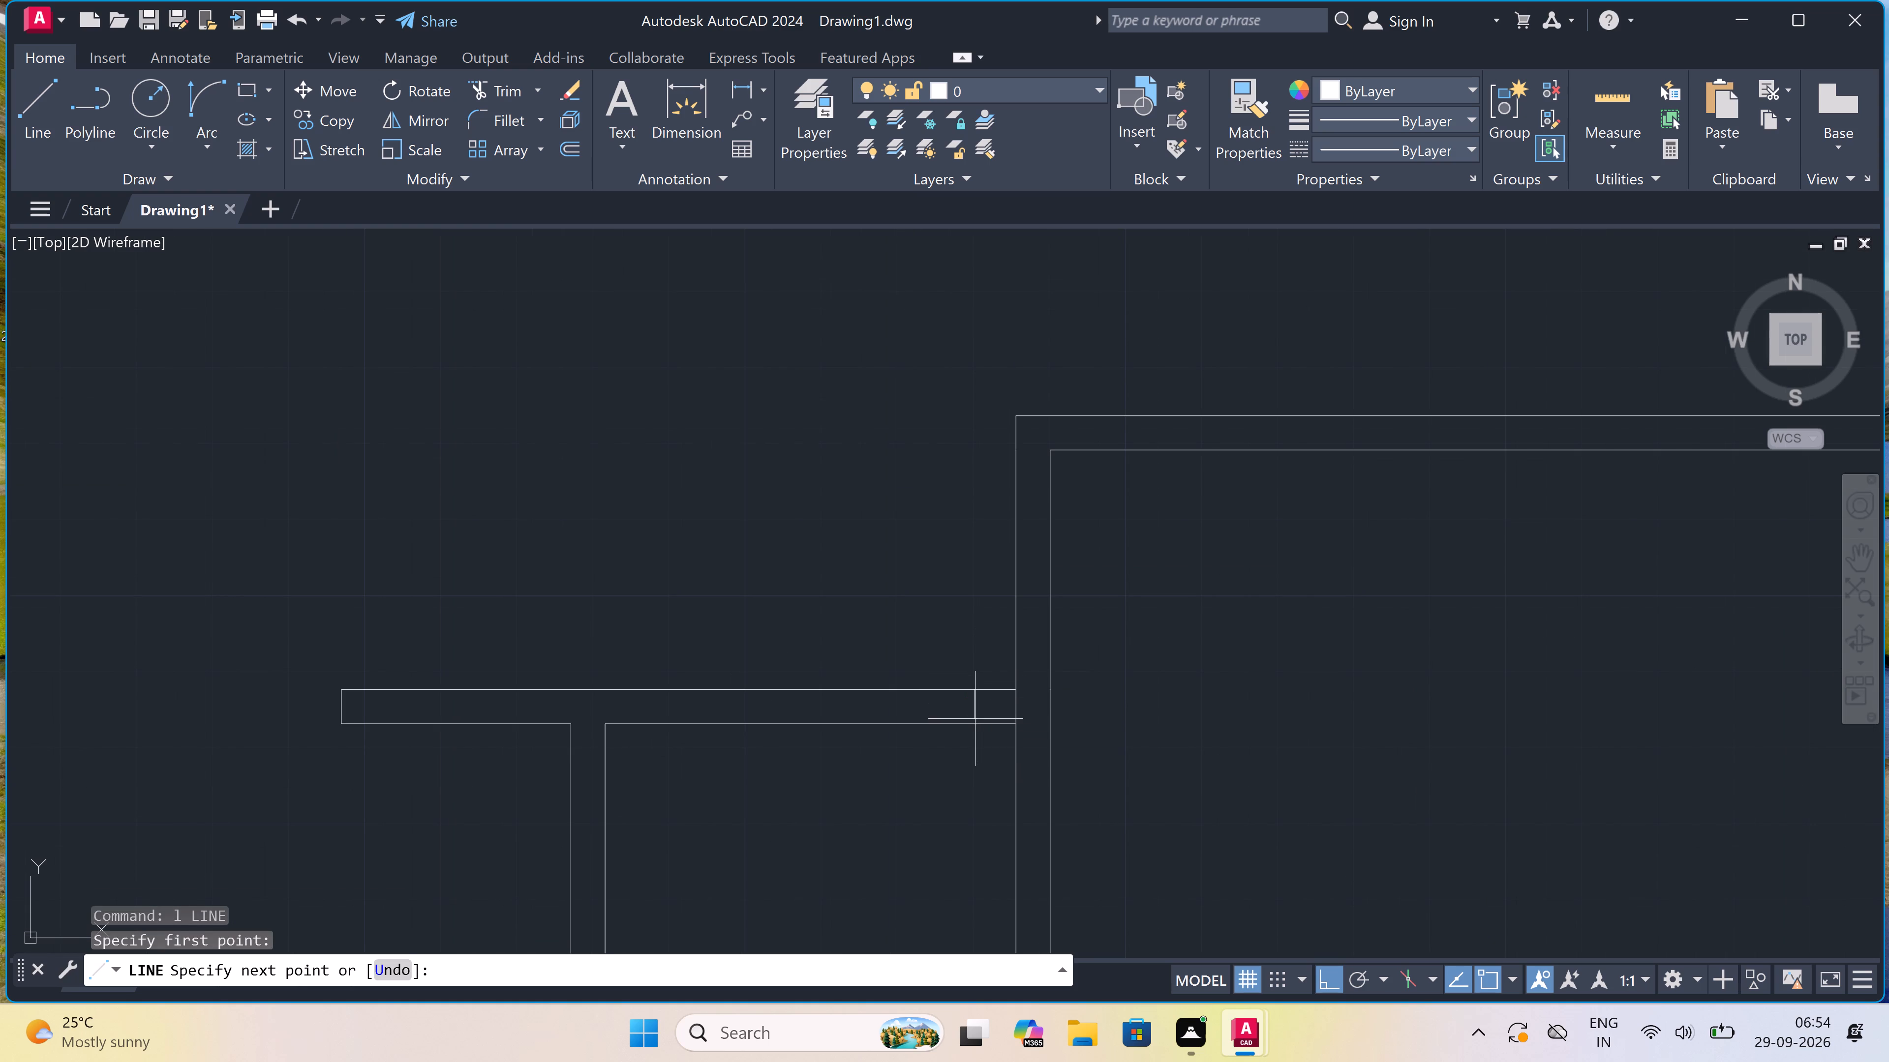
pyautogui.click(975, 723)
pyautogui.click(977, 713)
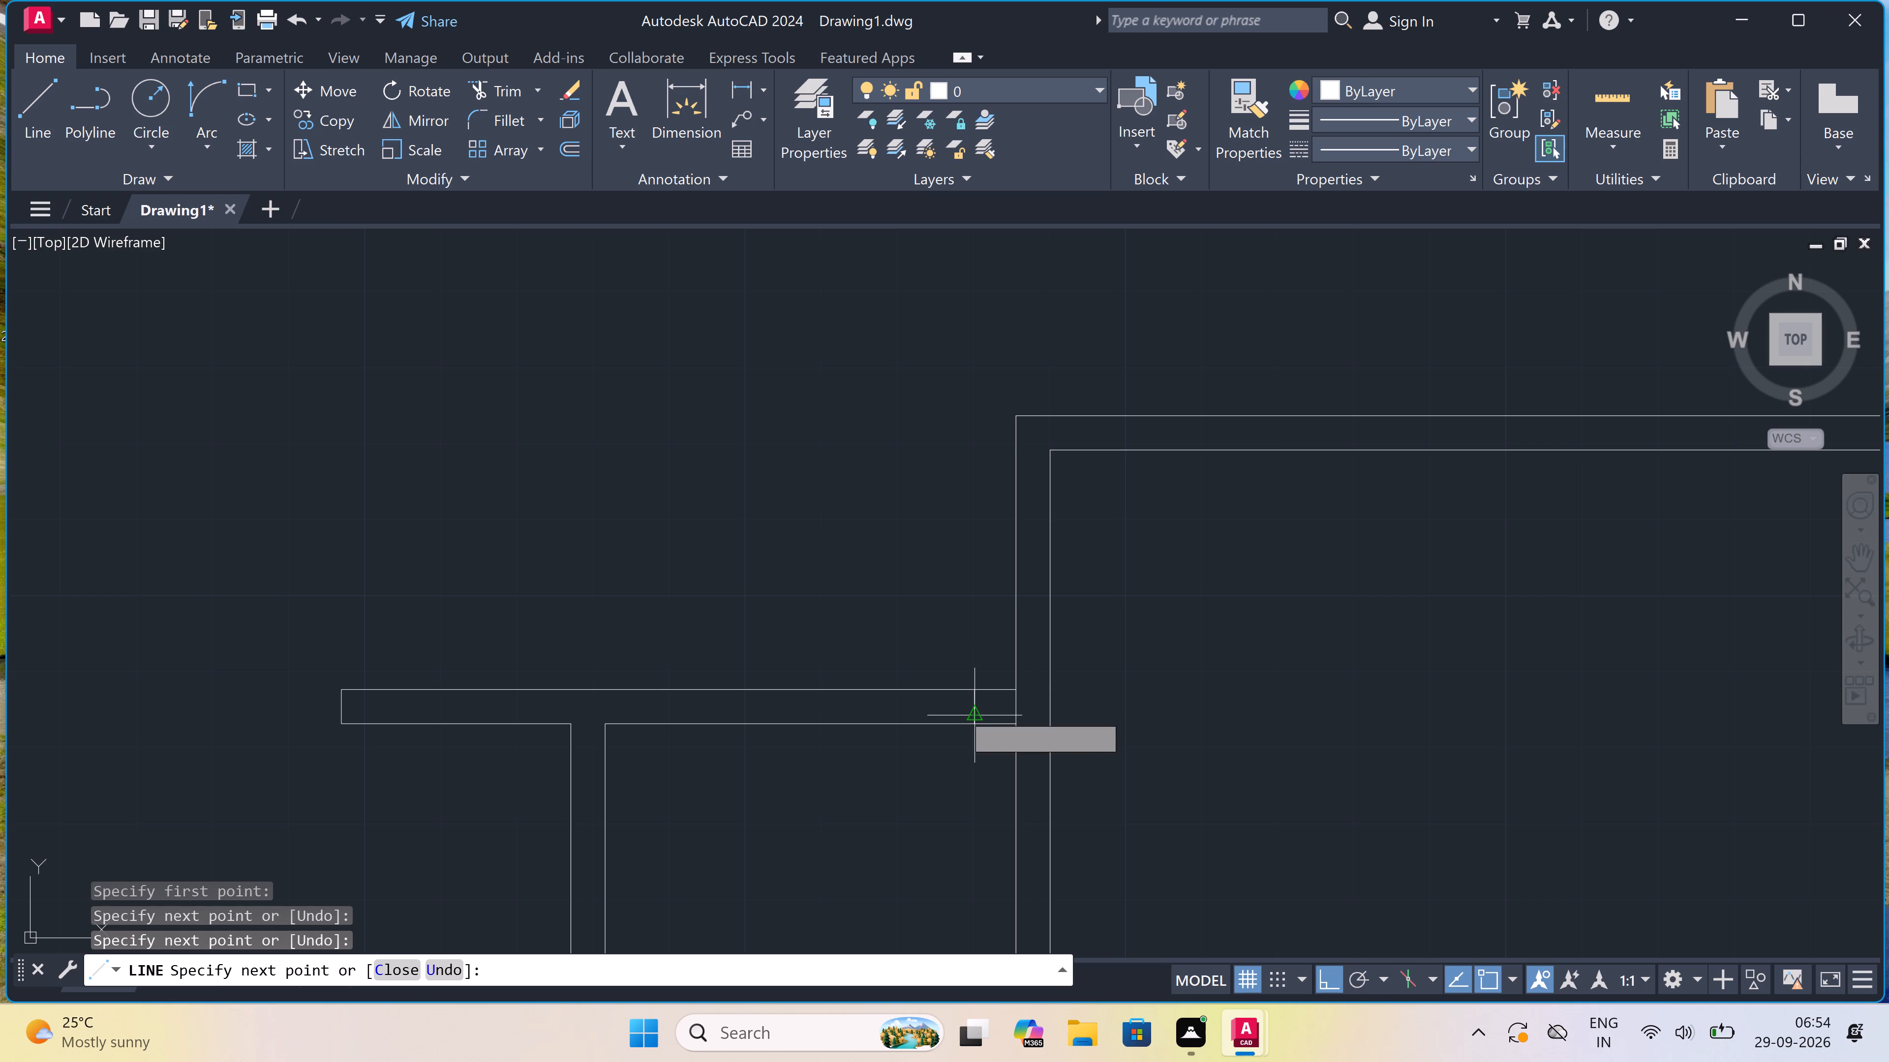
pyautogui.write('2"')
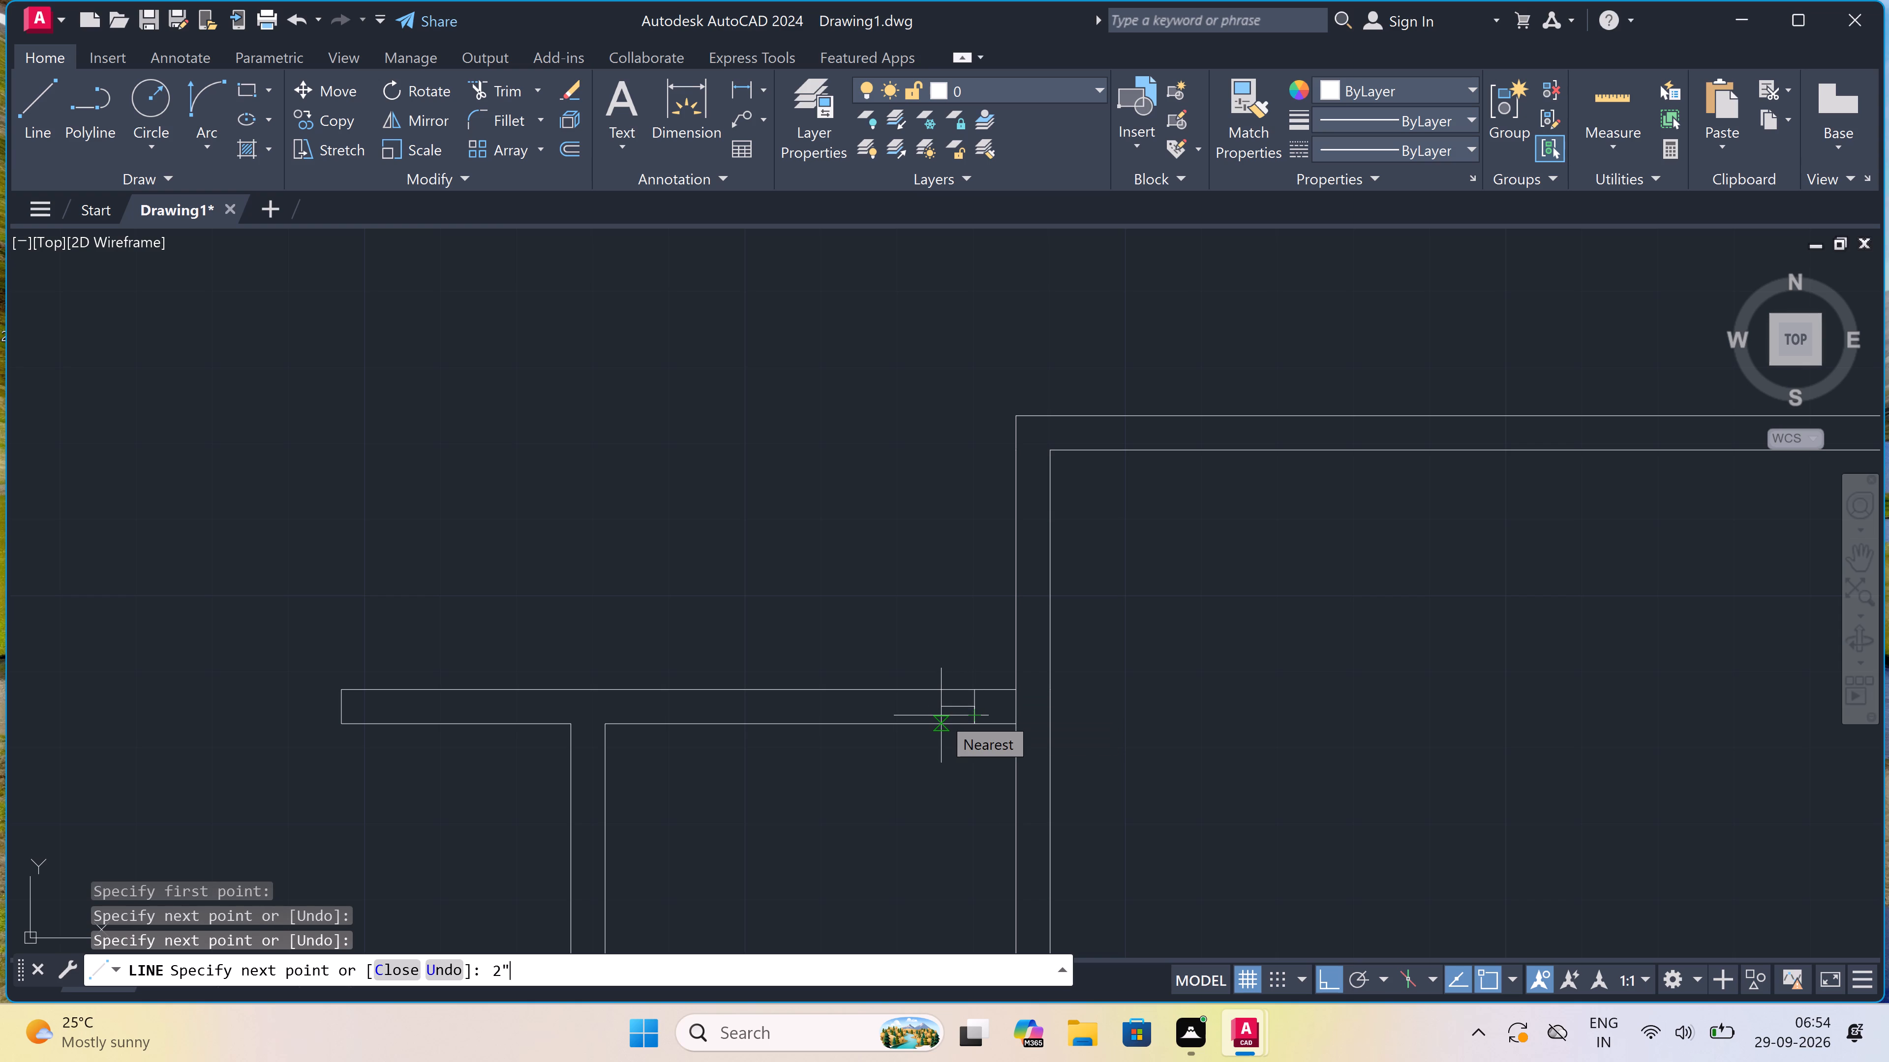
pyautogui.press('space')
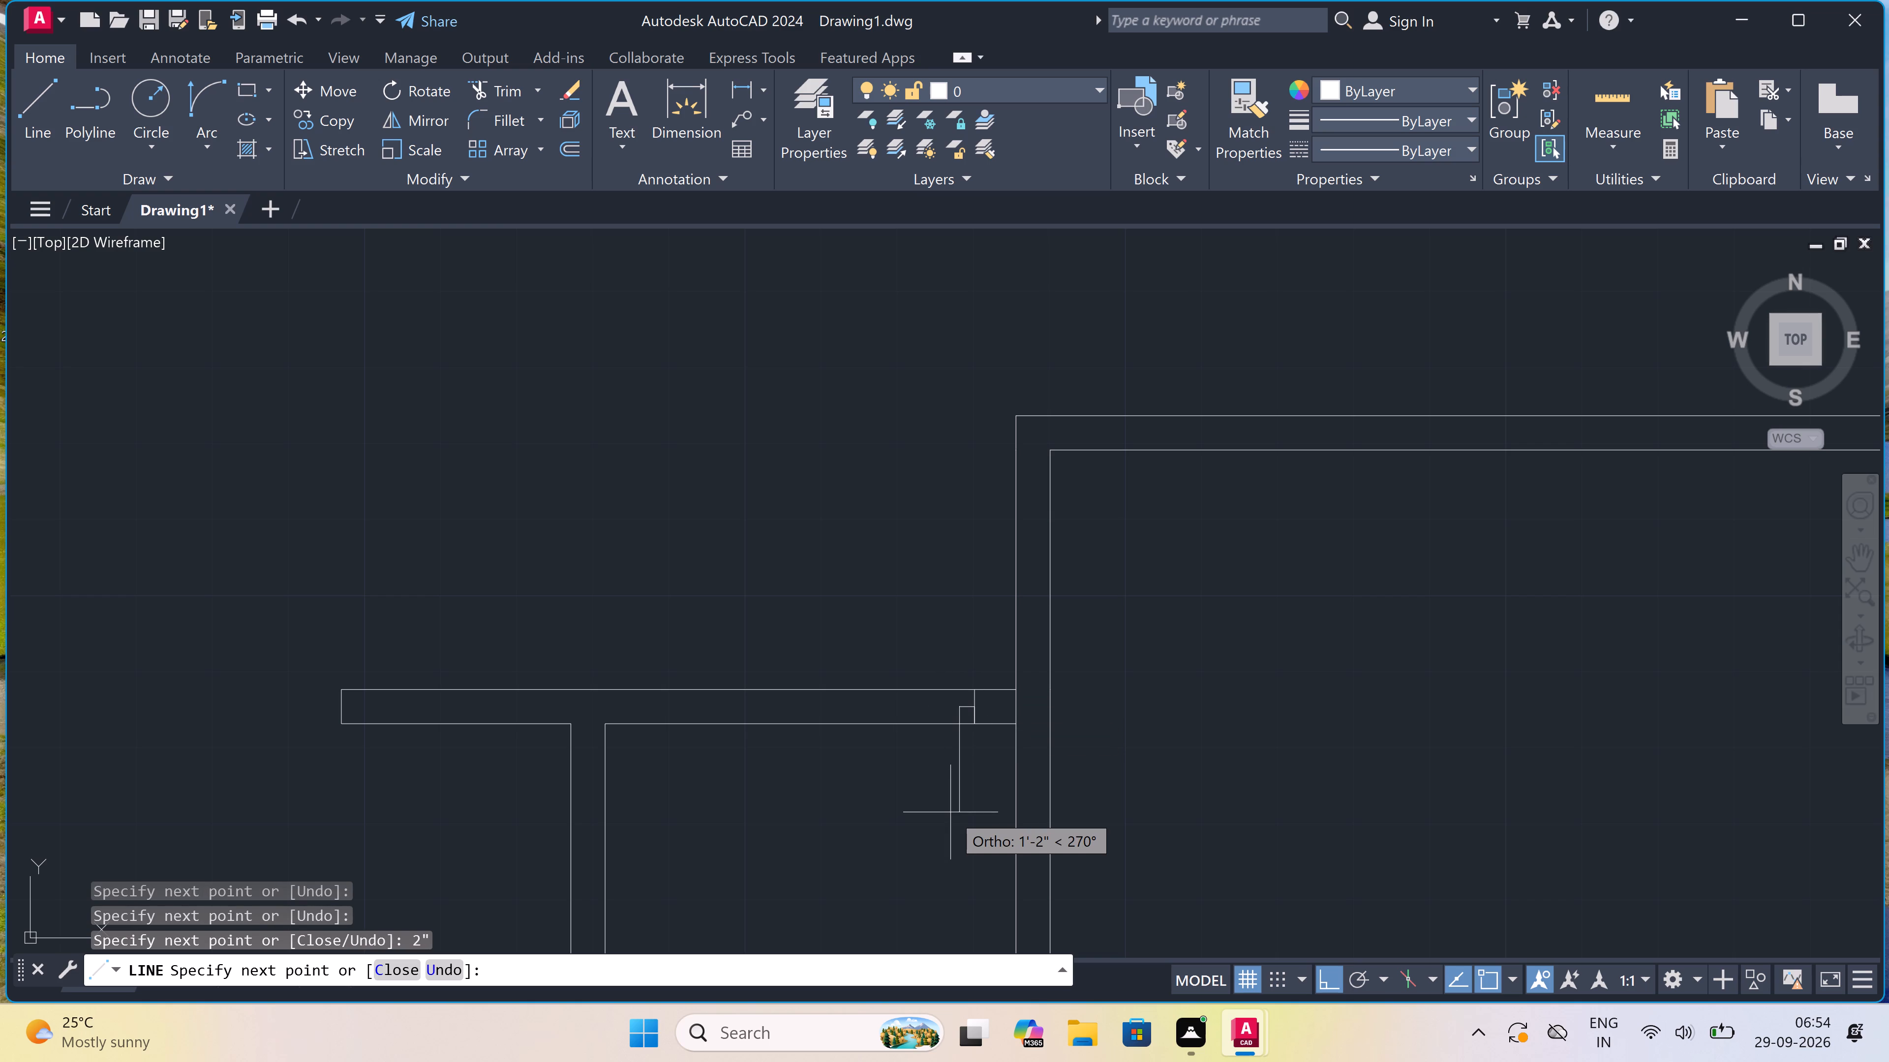
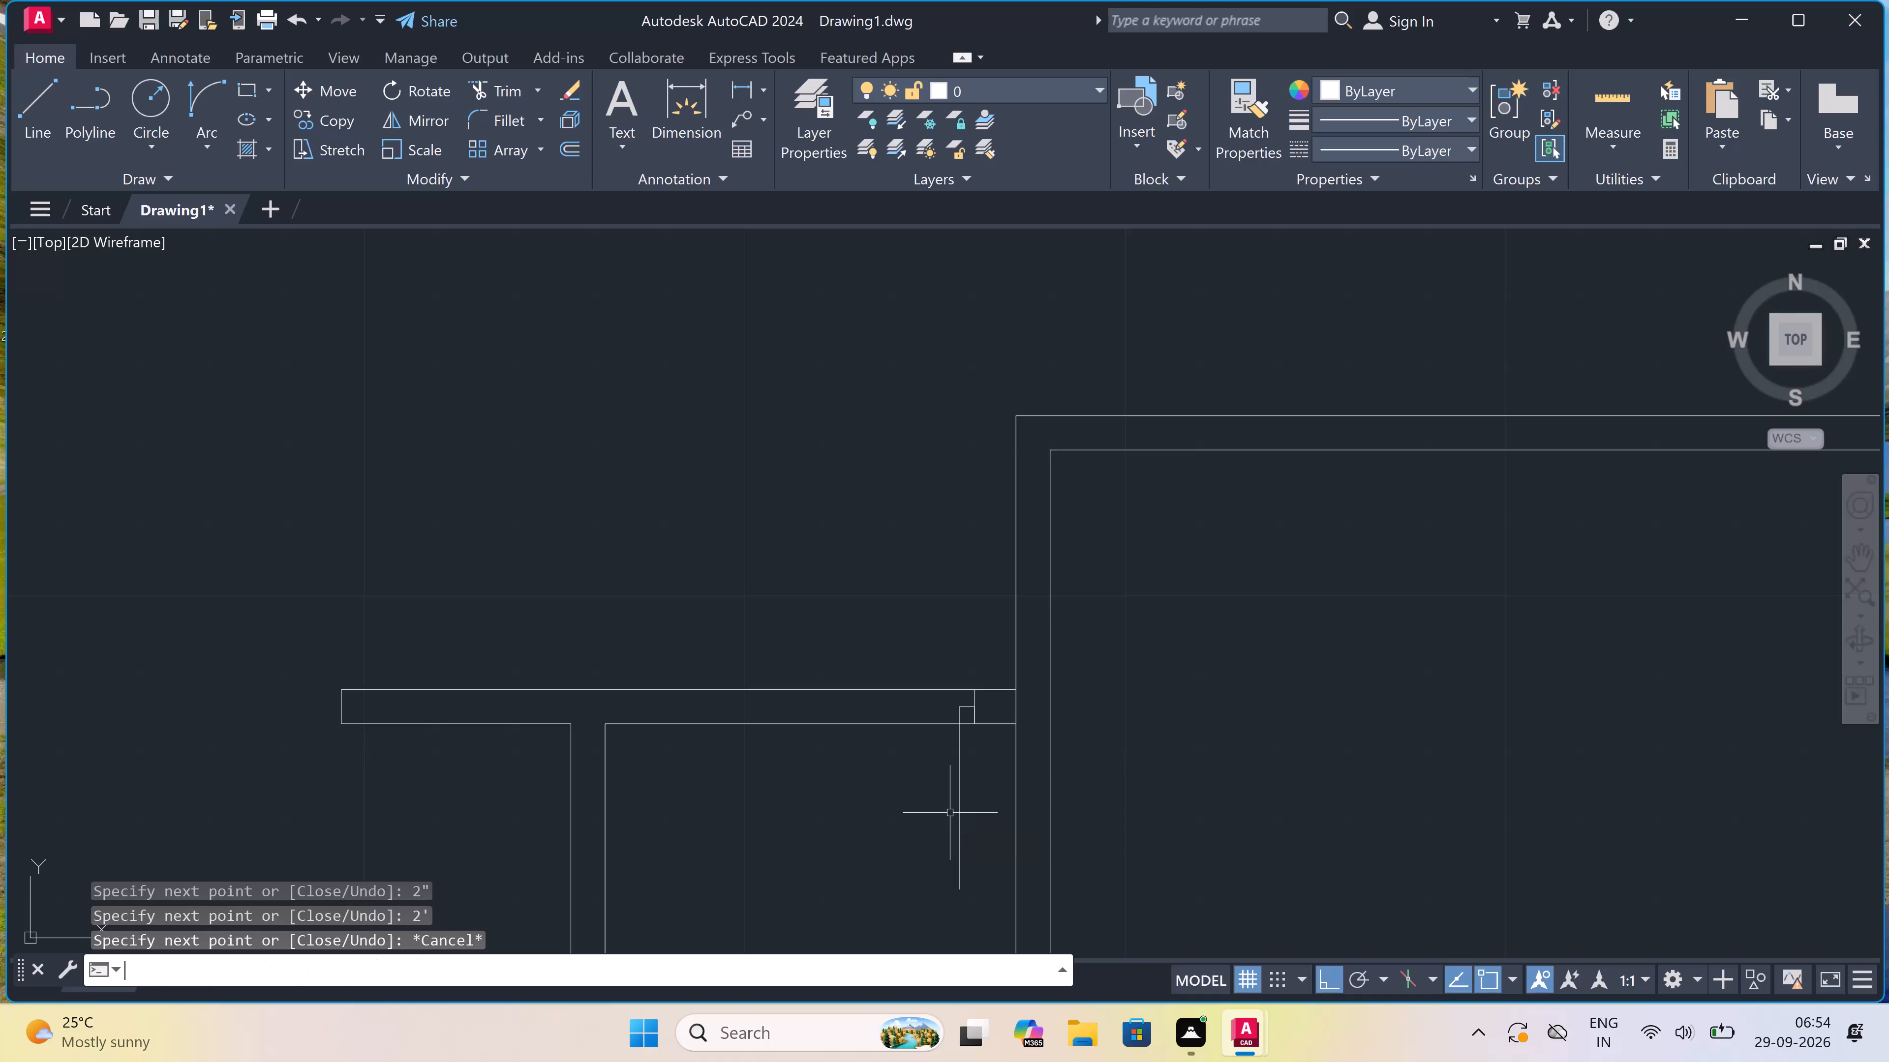
# Draw the opposite door jamb line across the horizontal wall, with a 2" stub from its midpoint toward the opening.
pyautogui.press('space')
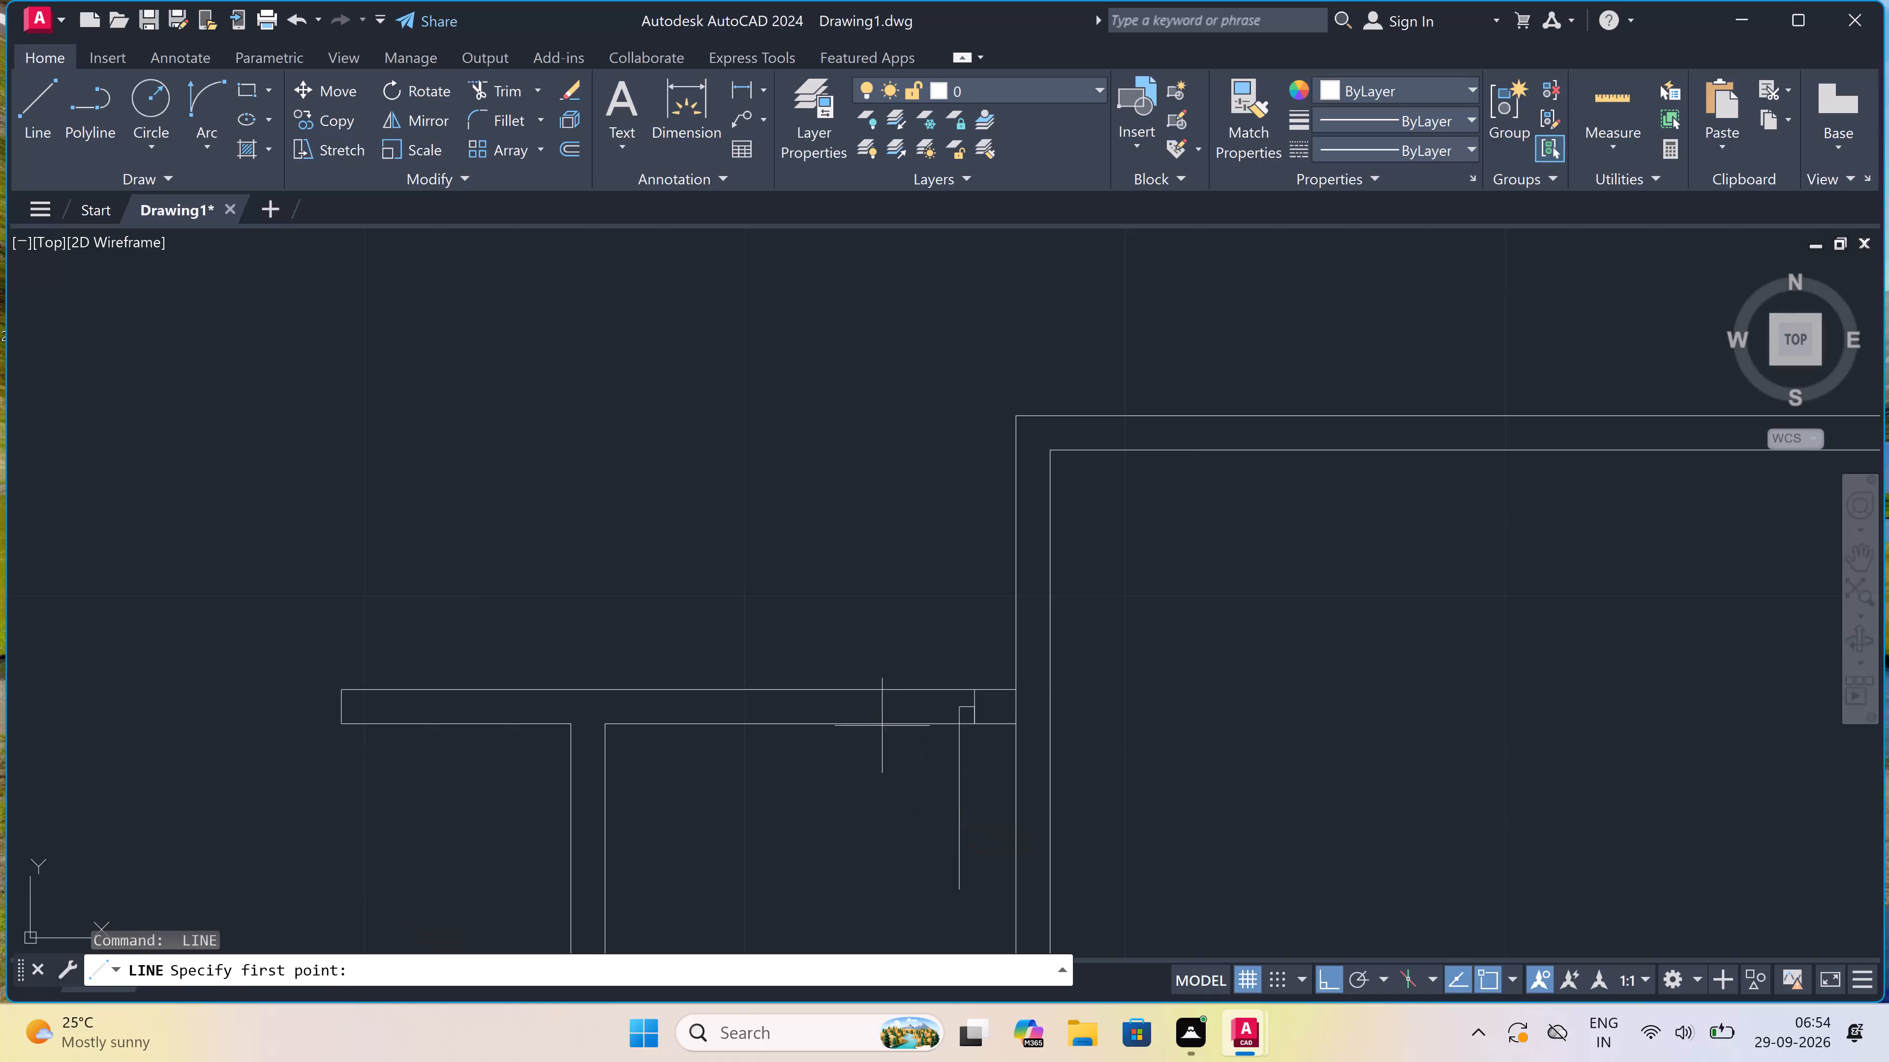
pyautogui.click(801, 689)
pyautogui.click(799, 717)
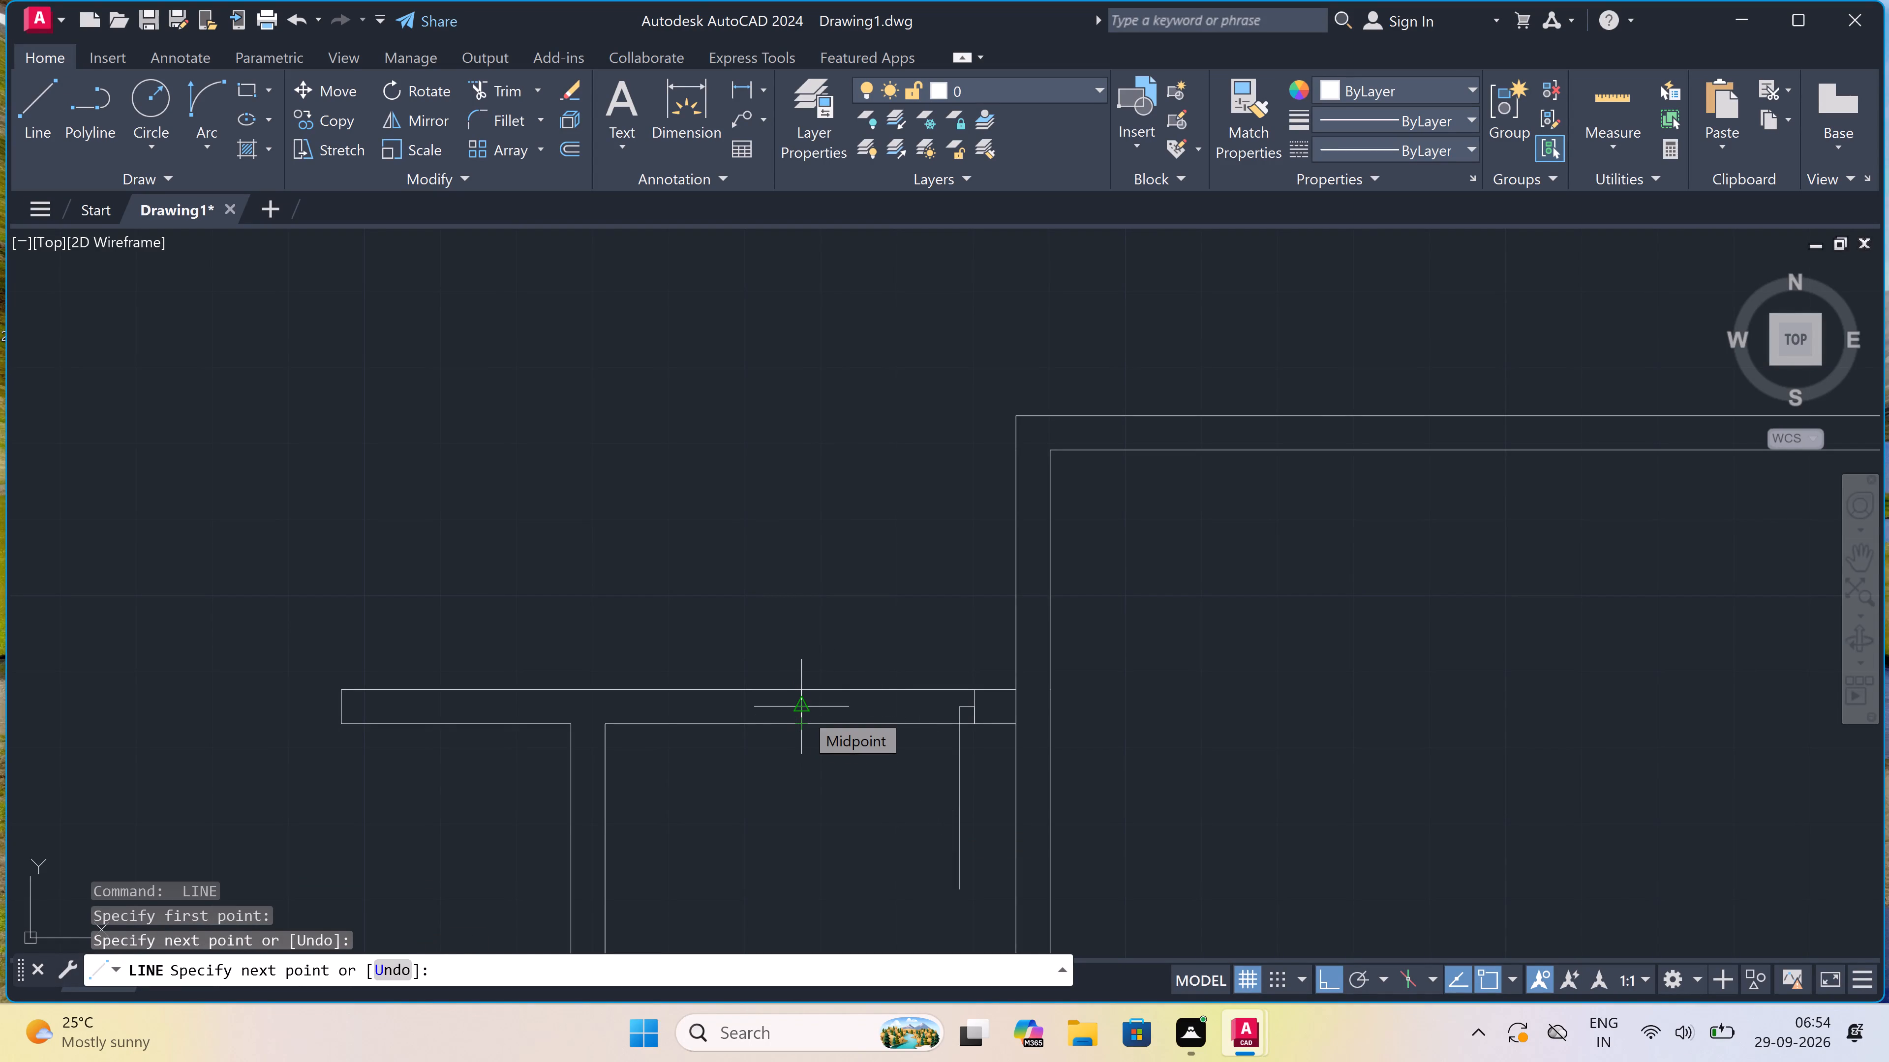
pyautogui.click(799, 705)
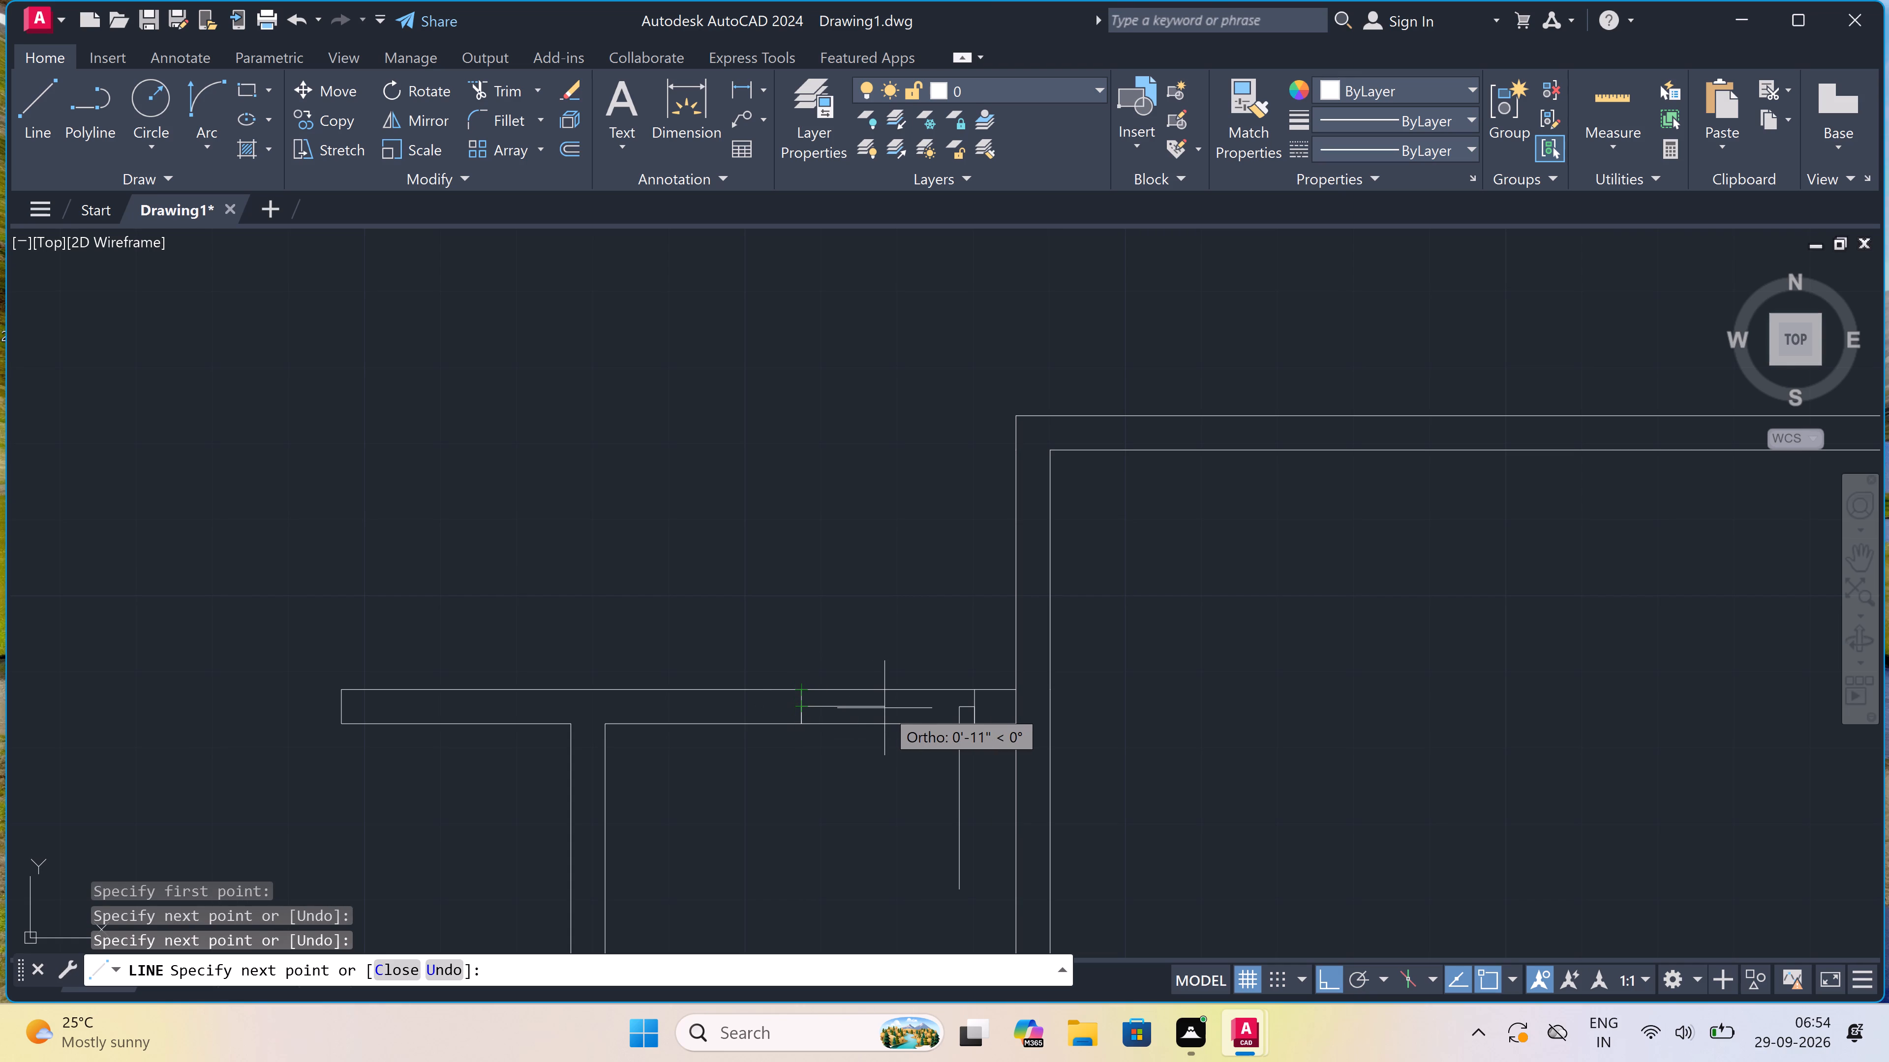
pyautogui.write('2"')
pyautogui.press('space')
pyautogui.press('Escape')
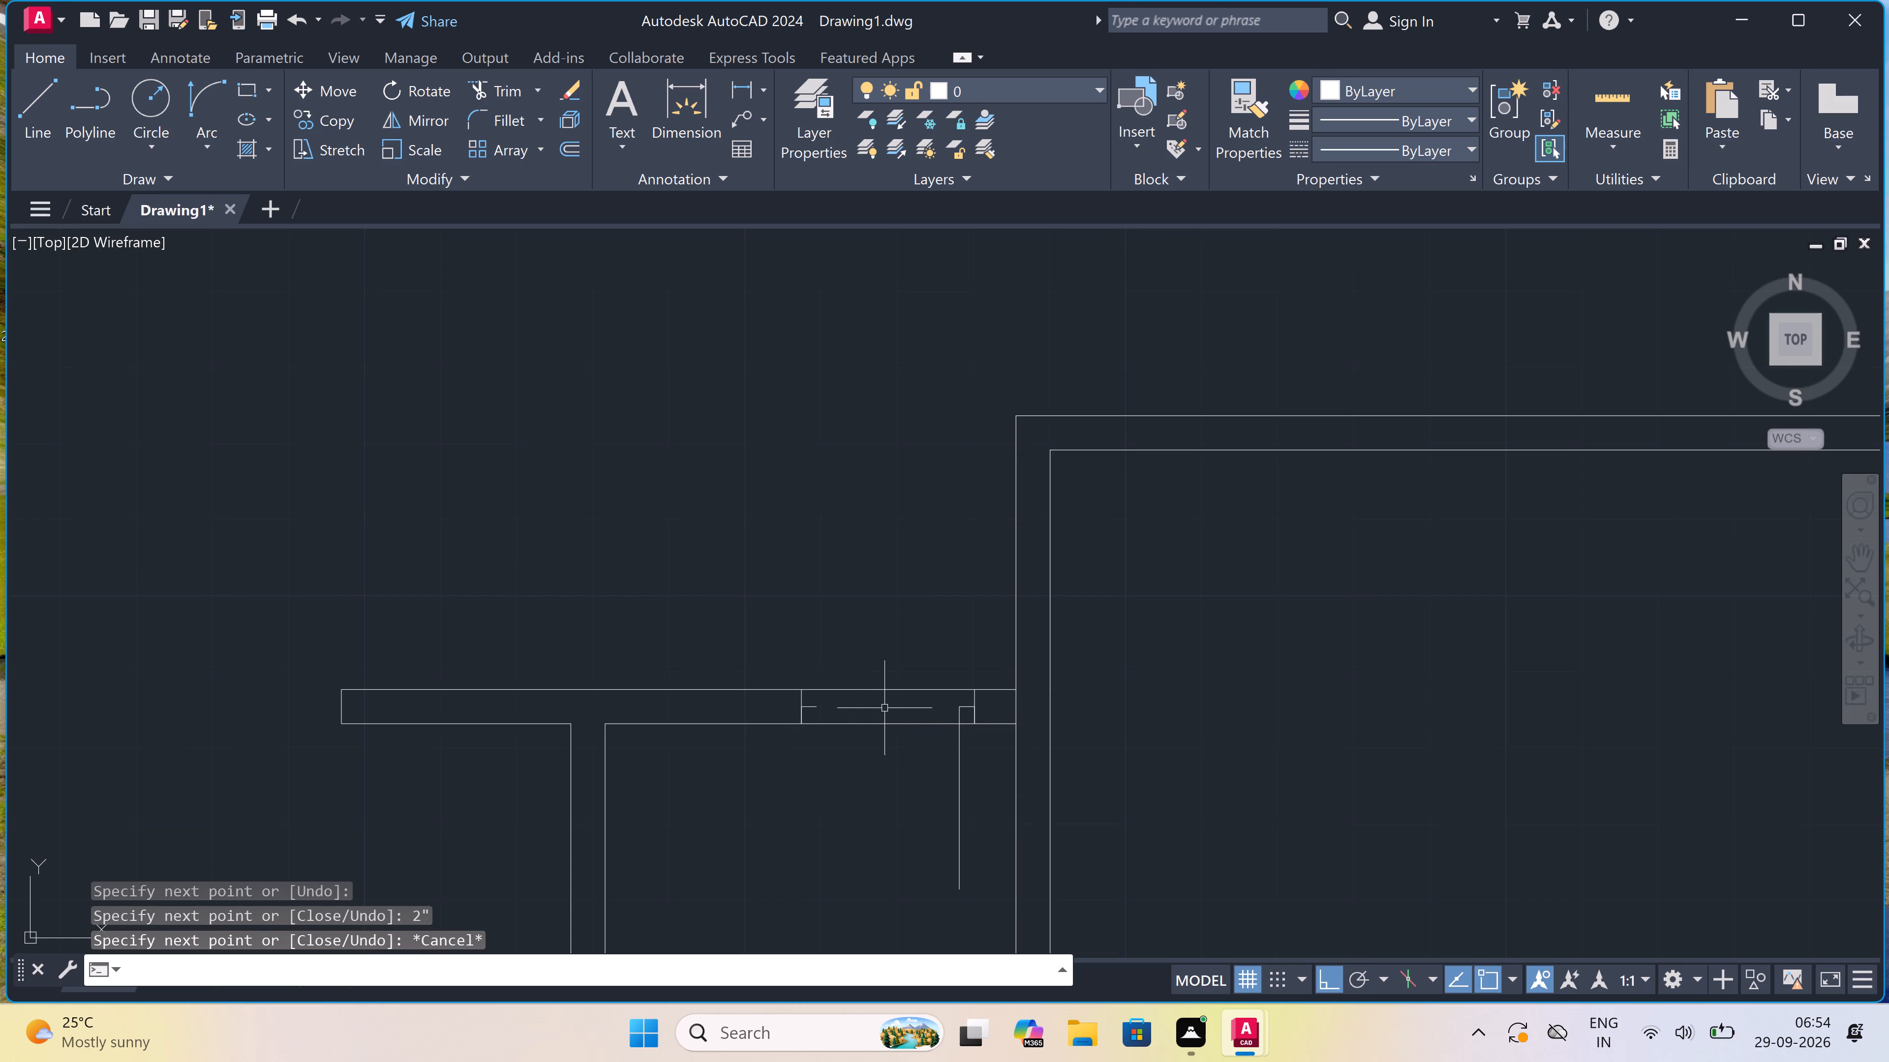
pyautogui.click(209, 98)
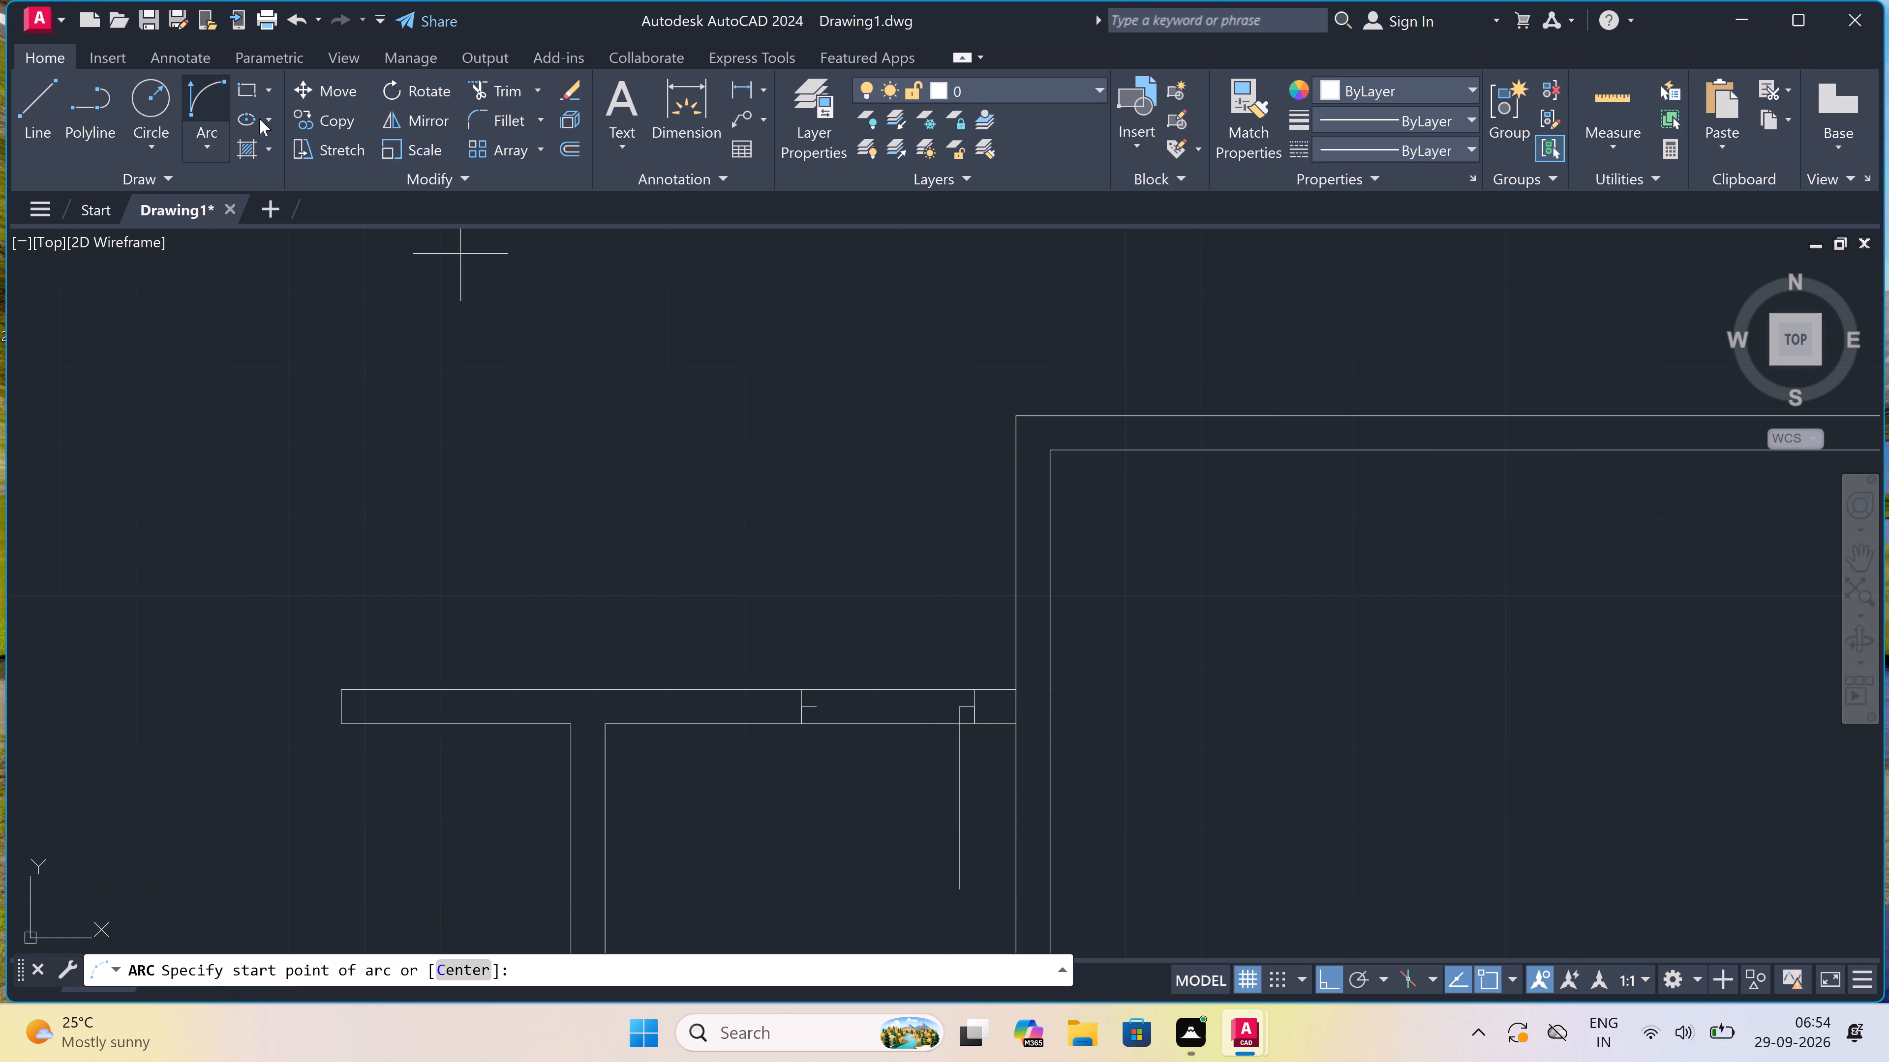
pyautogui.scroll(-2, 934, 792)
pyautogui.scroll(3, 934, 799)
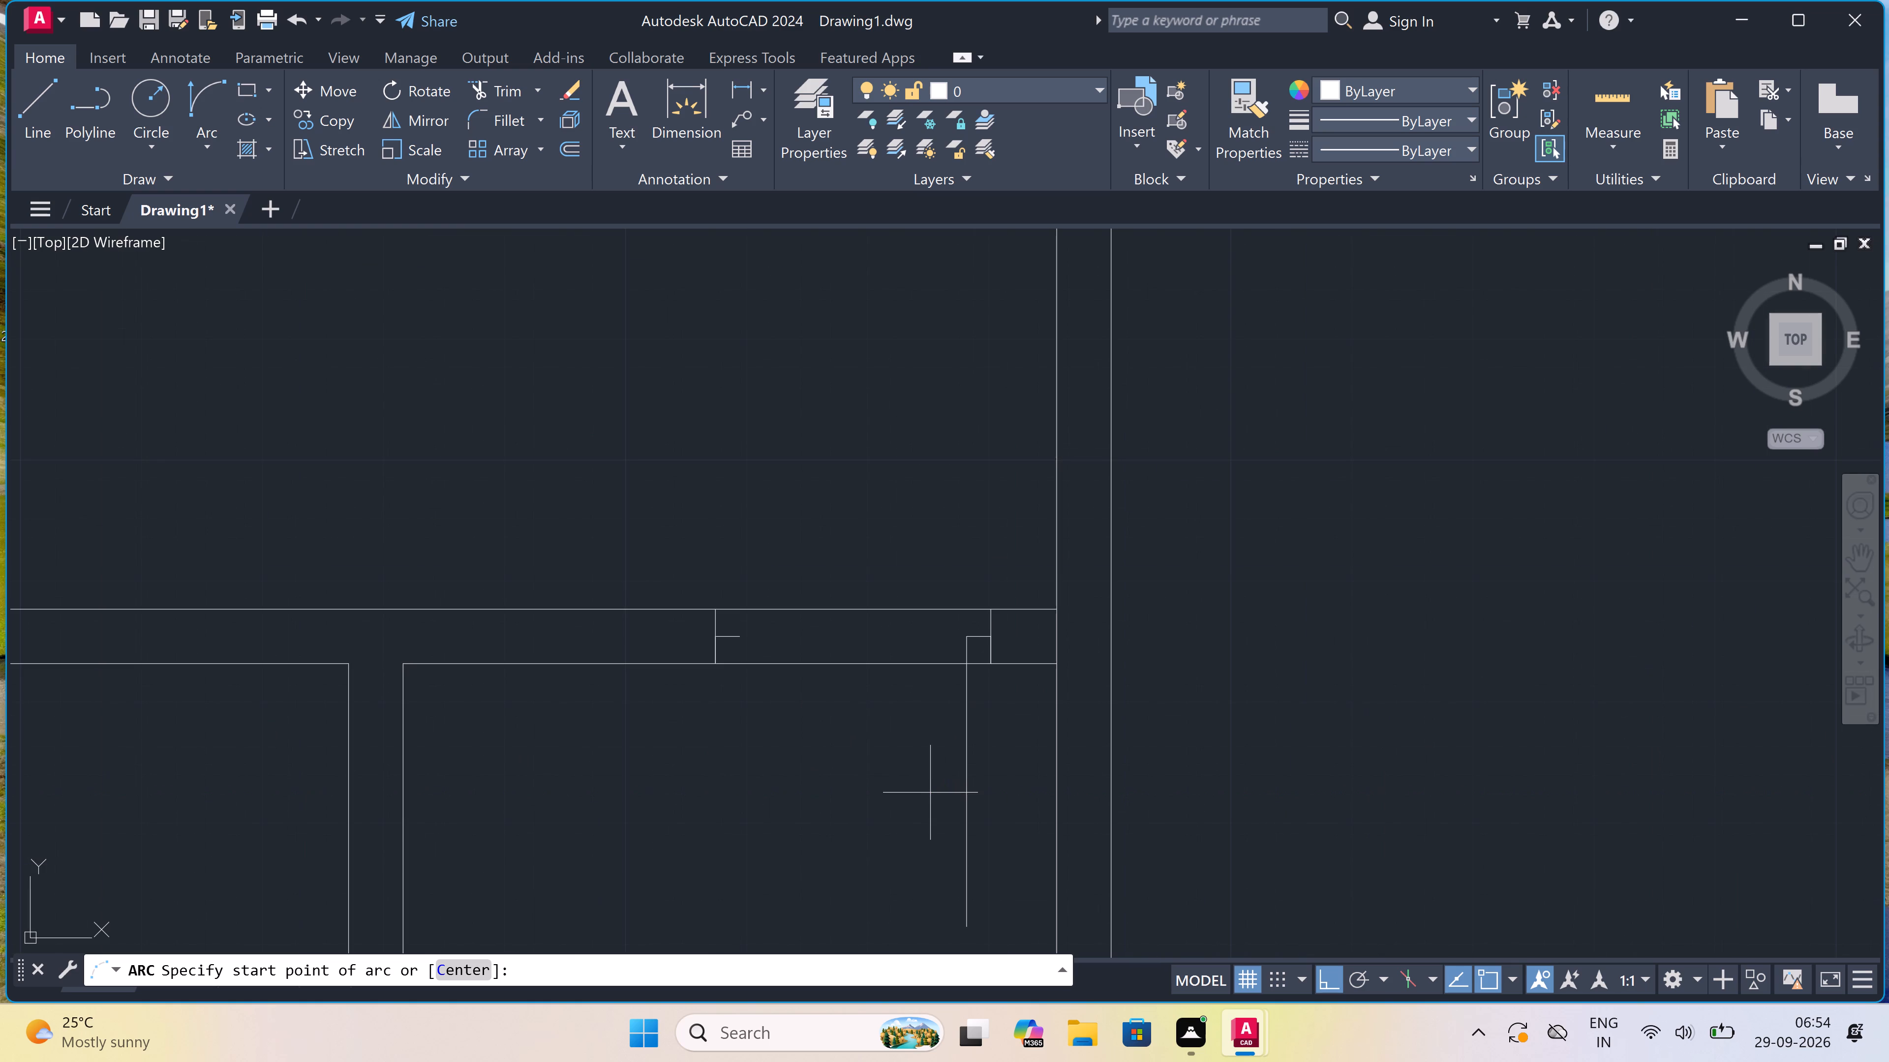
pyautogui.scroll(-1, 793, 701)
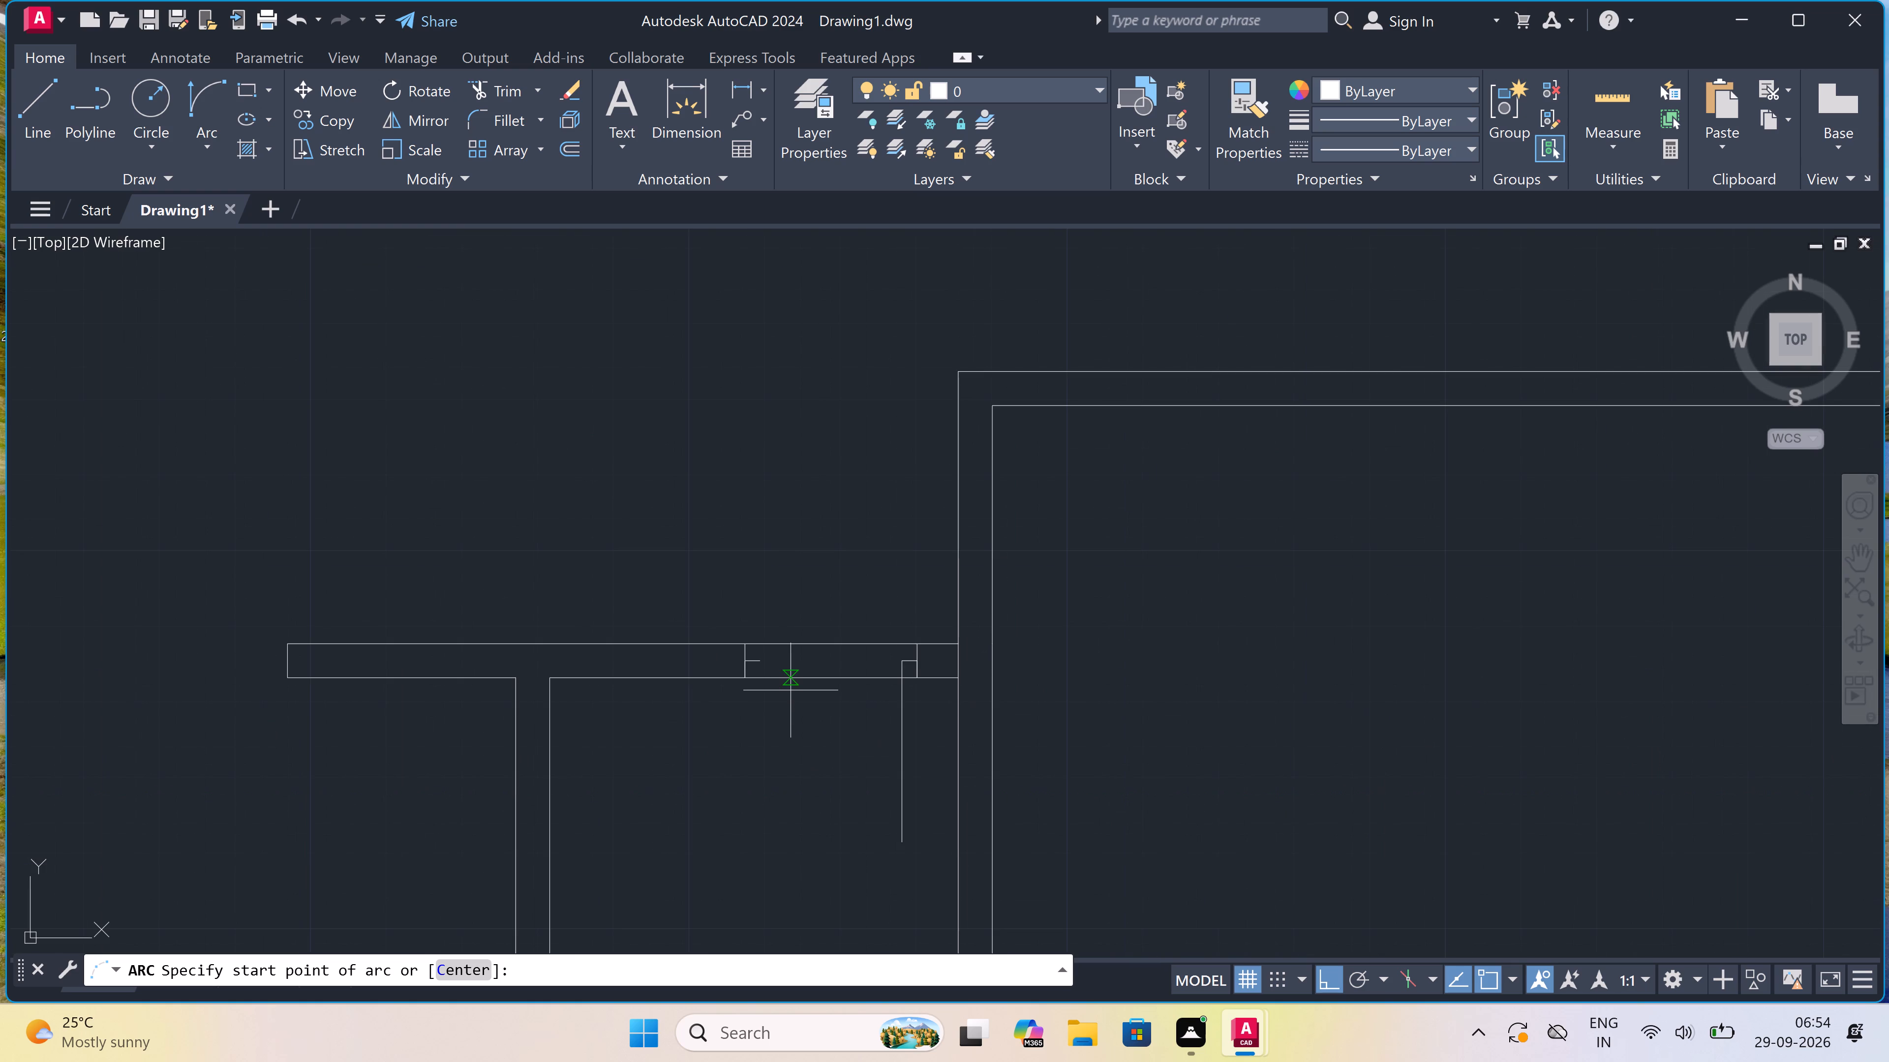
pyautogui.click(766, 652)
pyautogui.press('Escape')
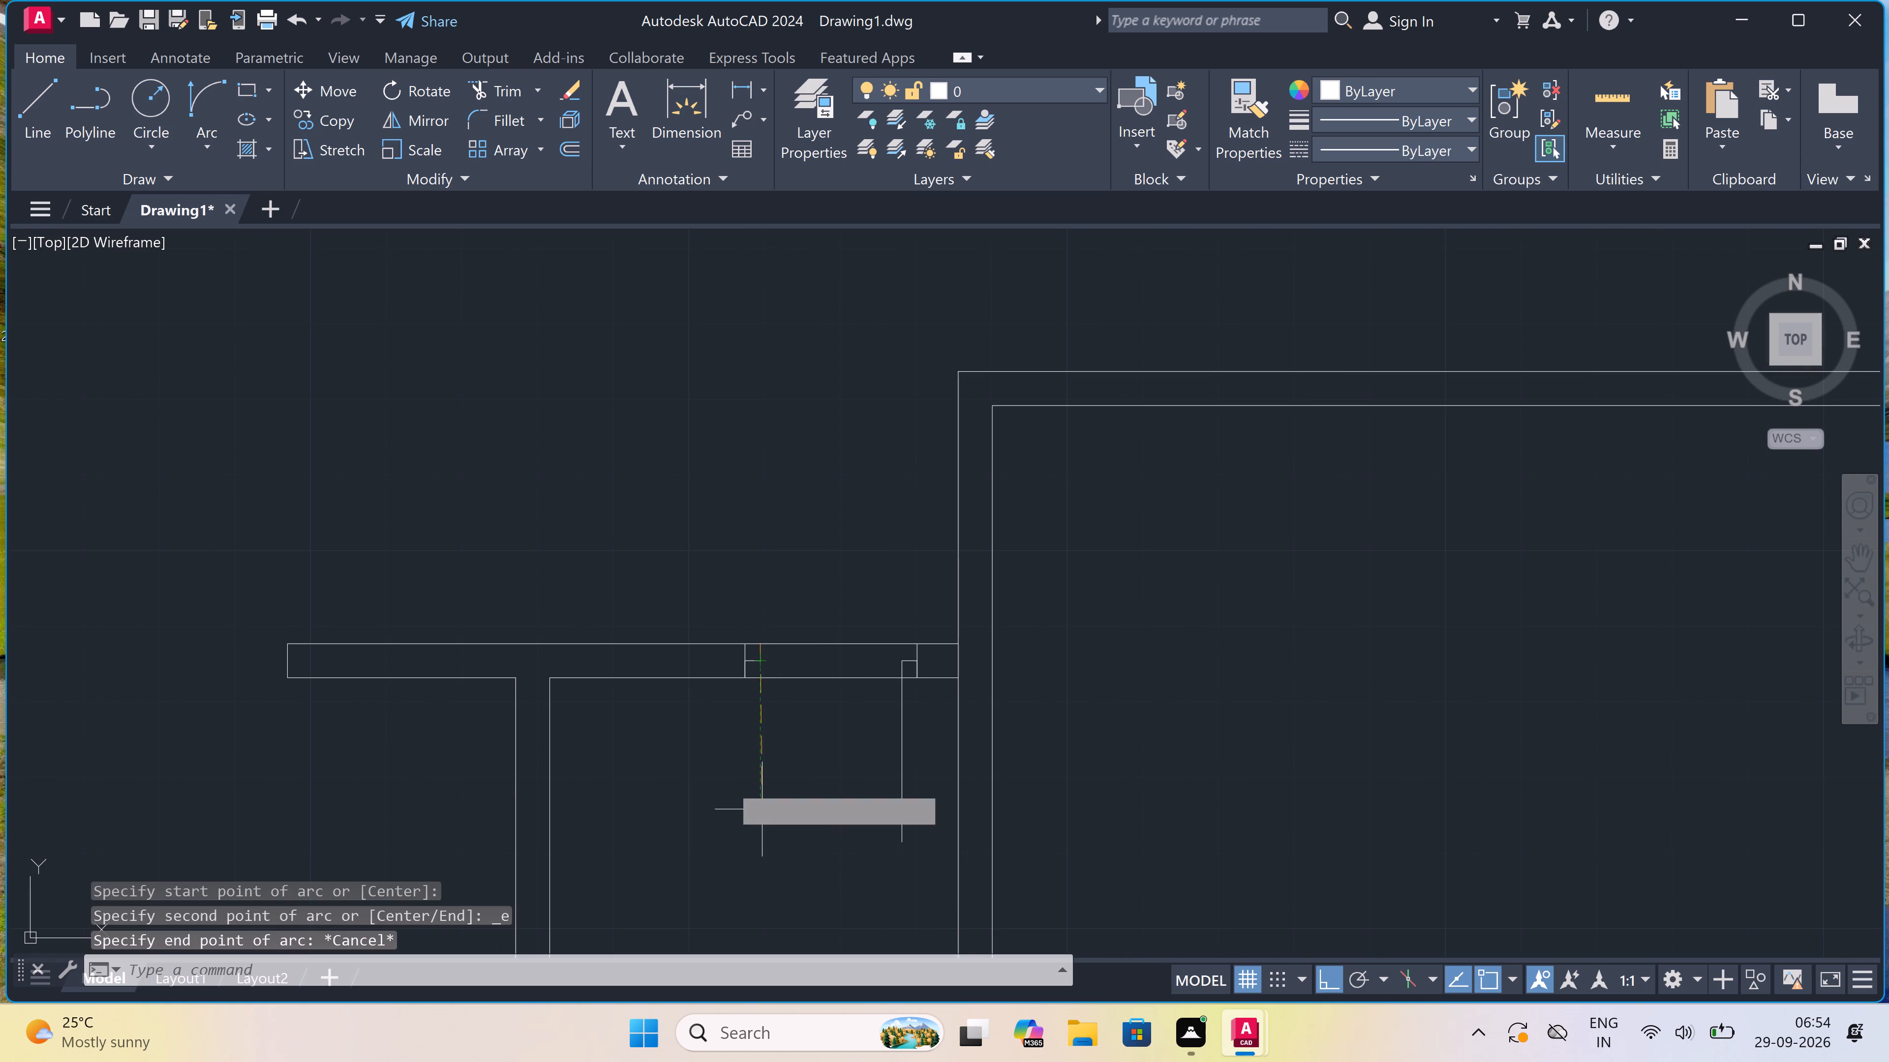
# Draw a three-point door-swing arc from the new stub's end through the door leaf's lower end to beyond the adjacent vertical wall.
pyautogui.press('space')
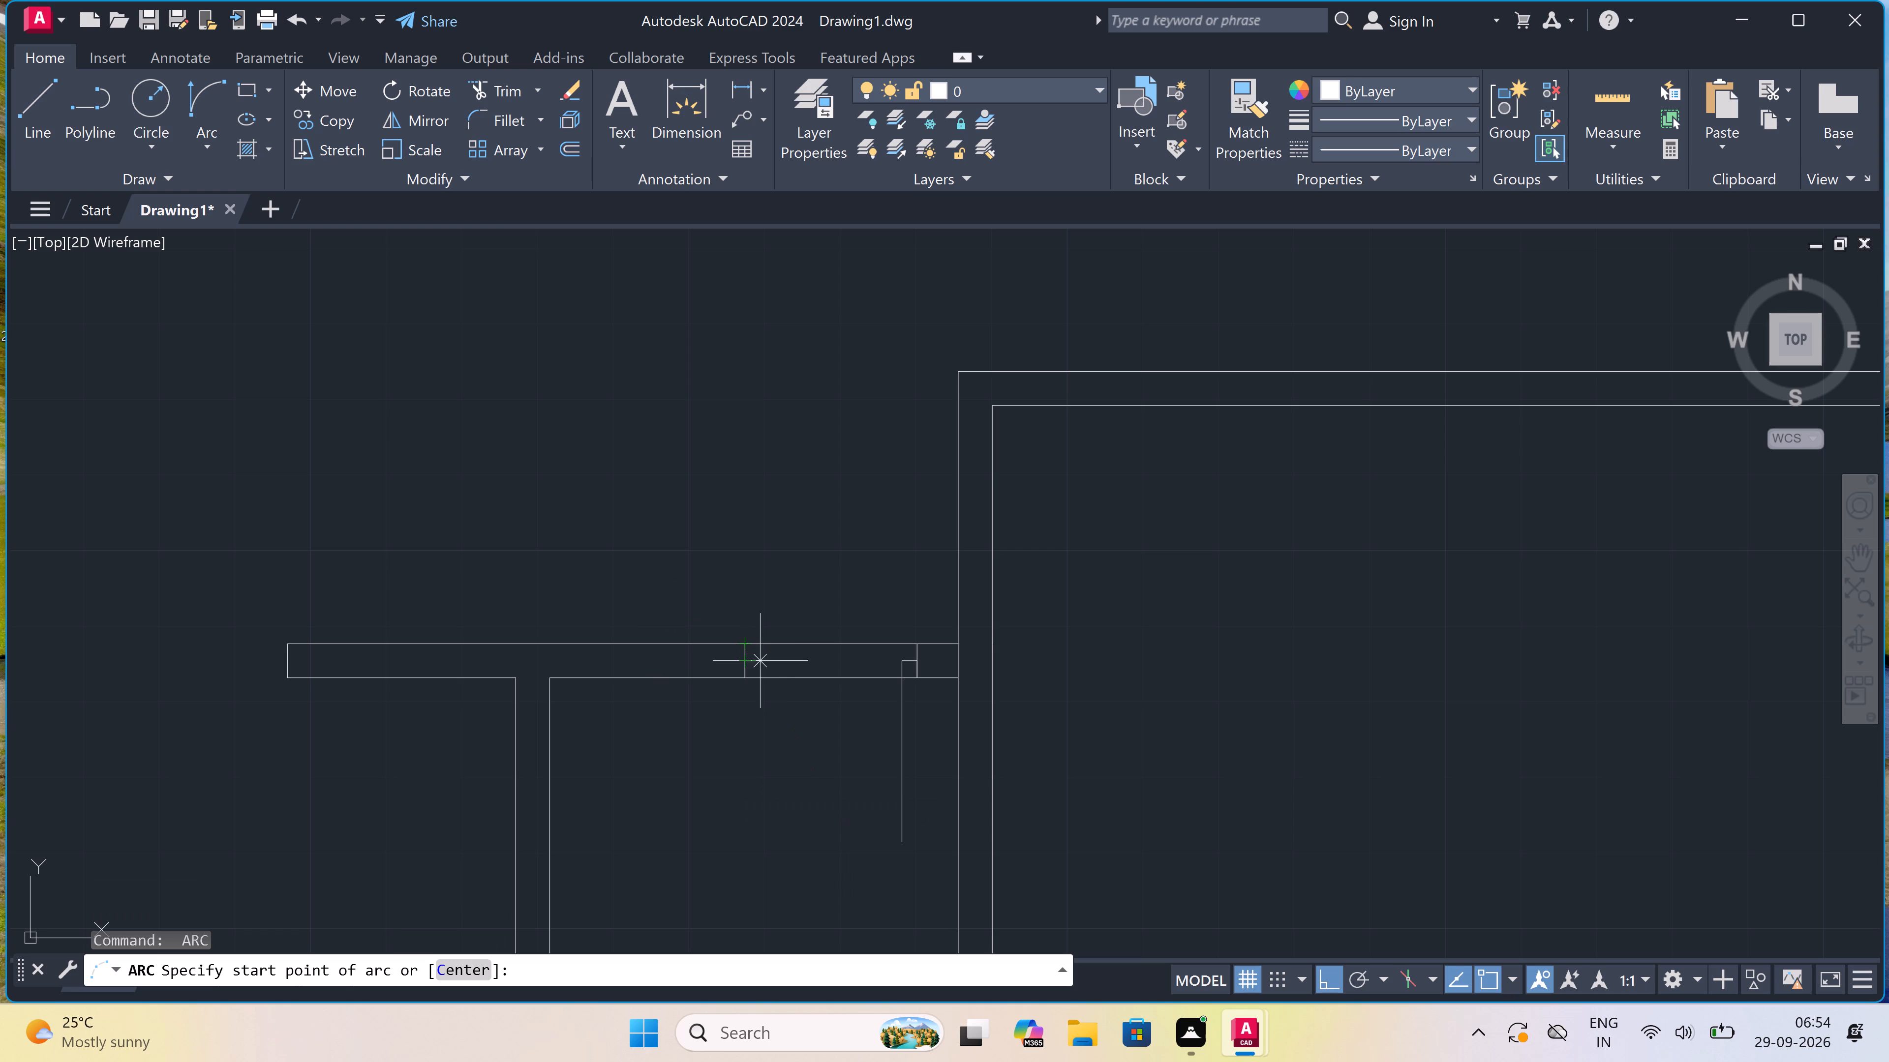
pyautogui.click(758, 663)
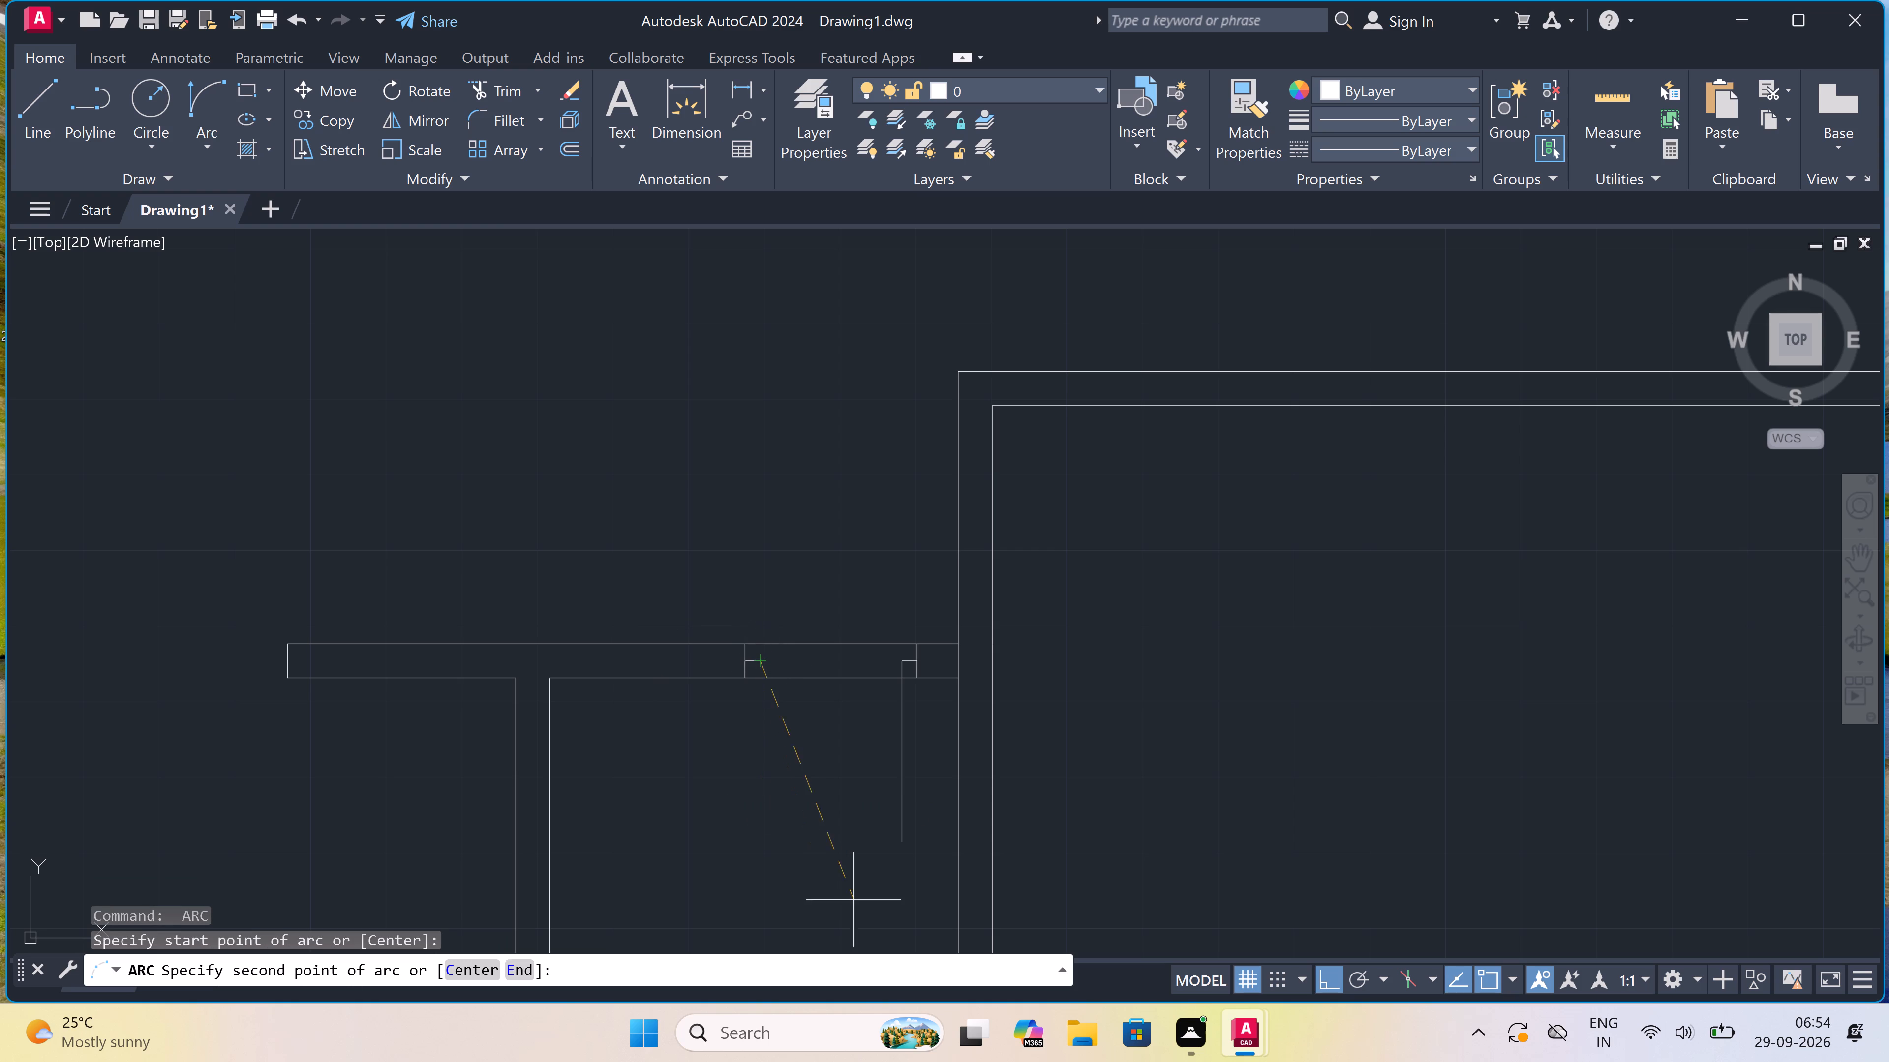
pyautogui.click(909, 848)
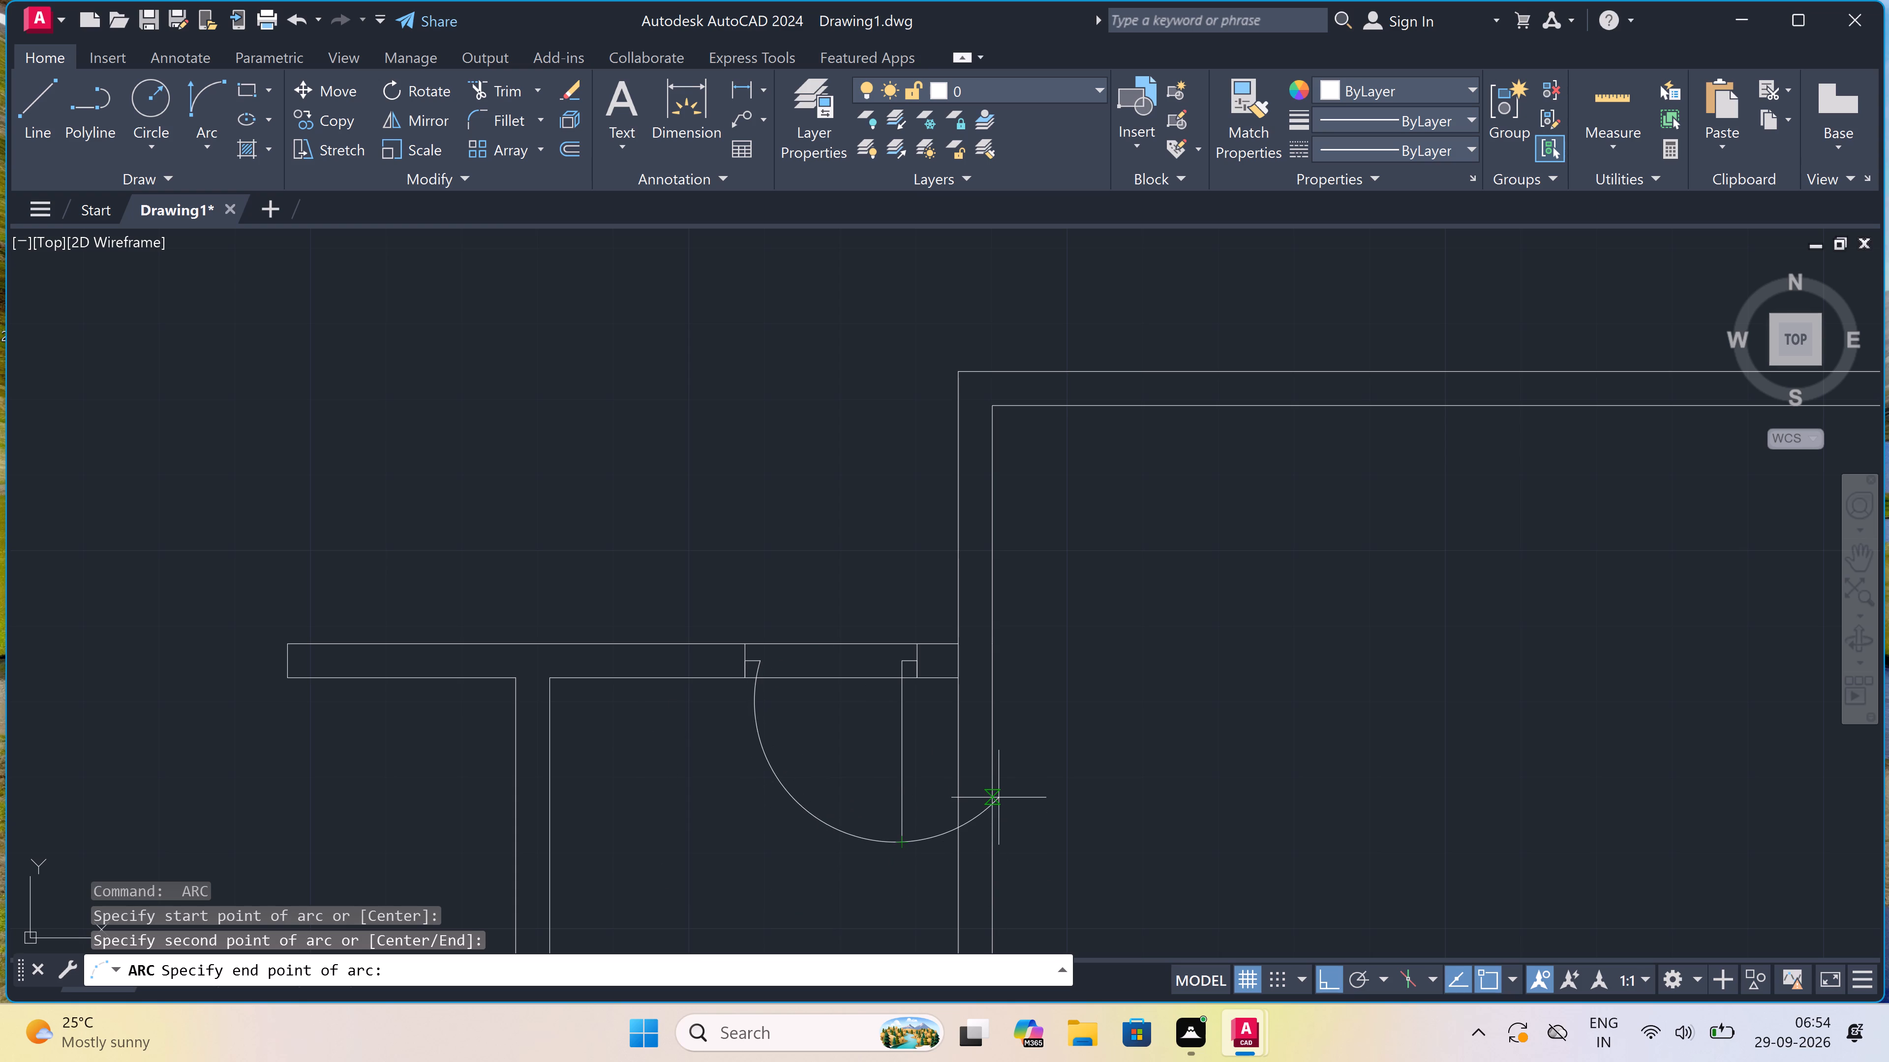
pyautogui.click(1018, 798)
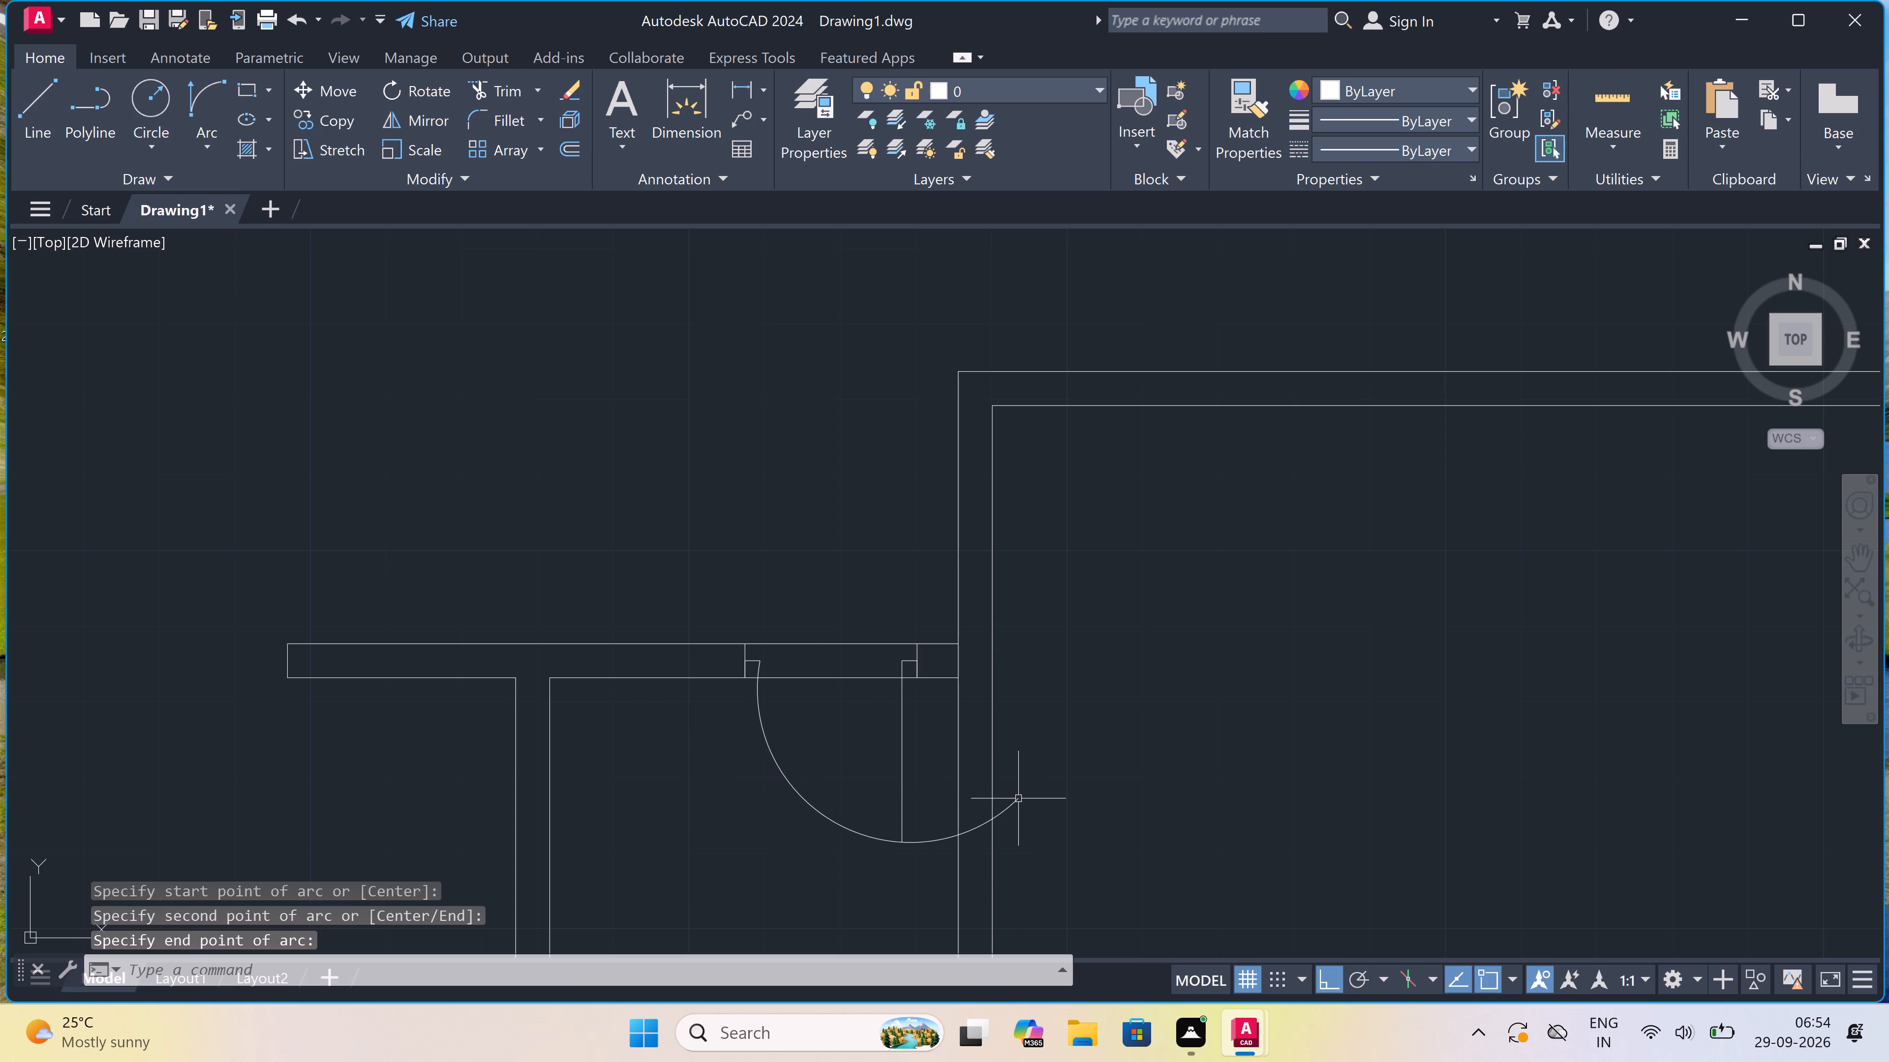
# Trim the excess of the swing arc beyond the end of the door leaf.
pyautogui.write('tr')
pyautogui.press('space')
pyautogui.click(1005, 809)
pyautogui.click(971, 828)
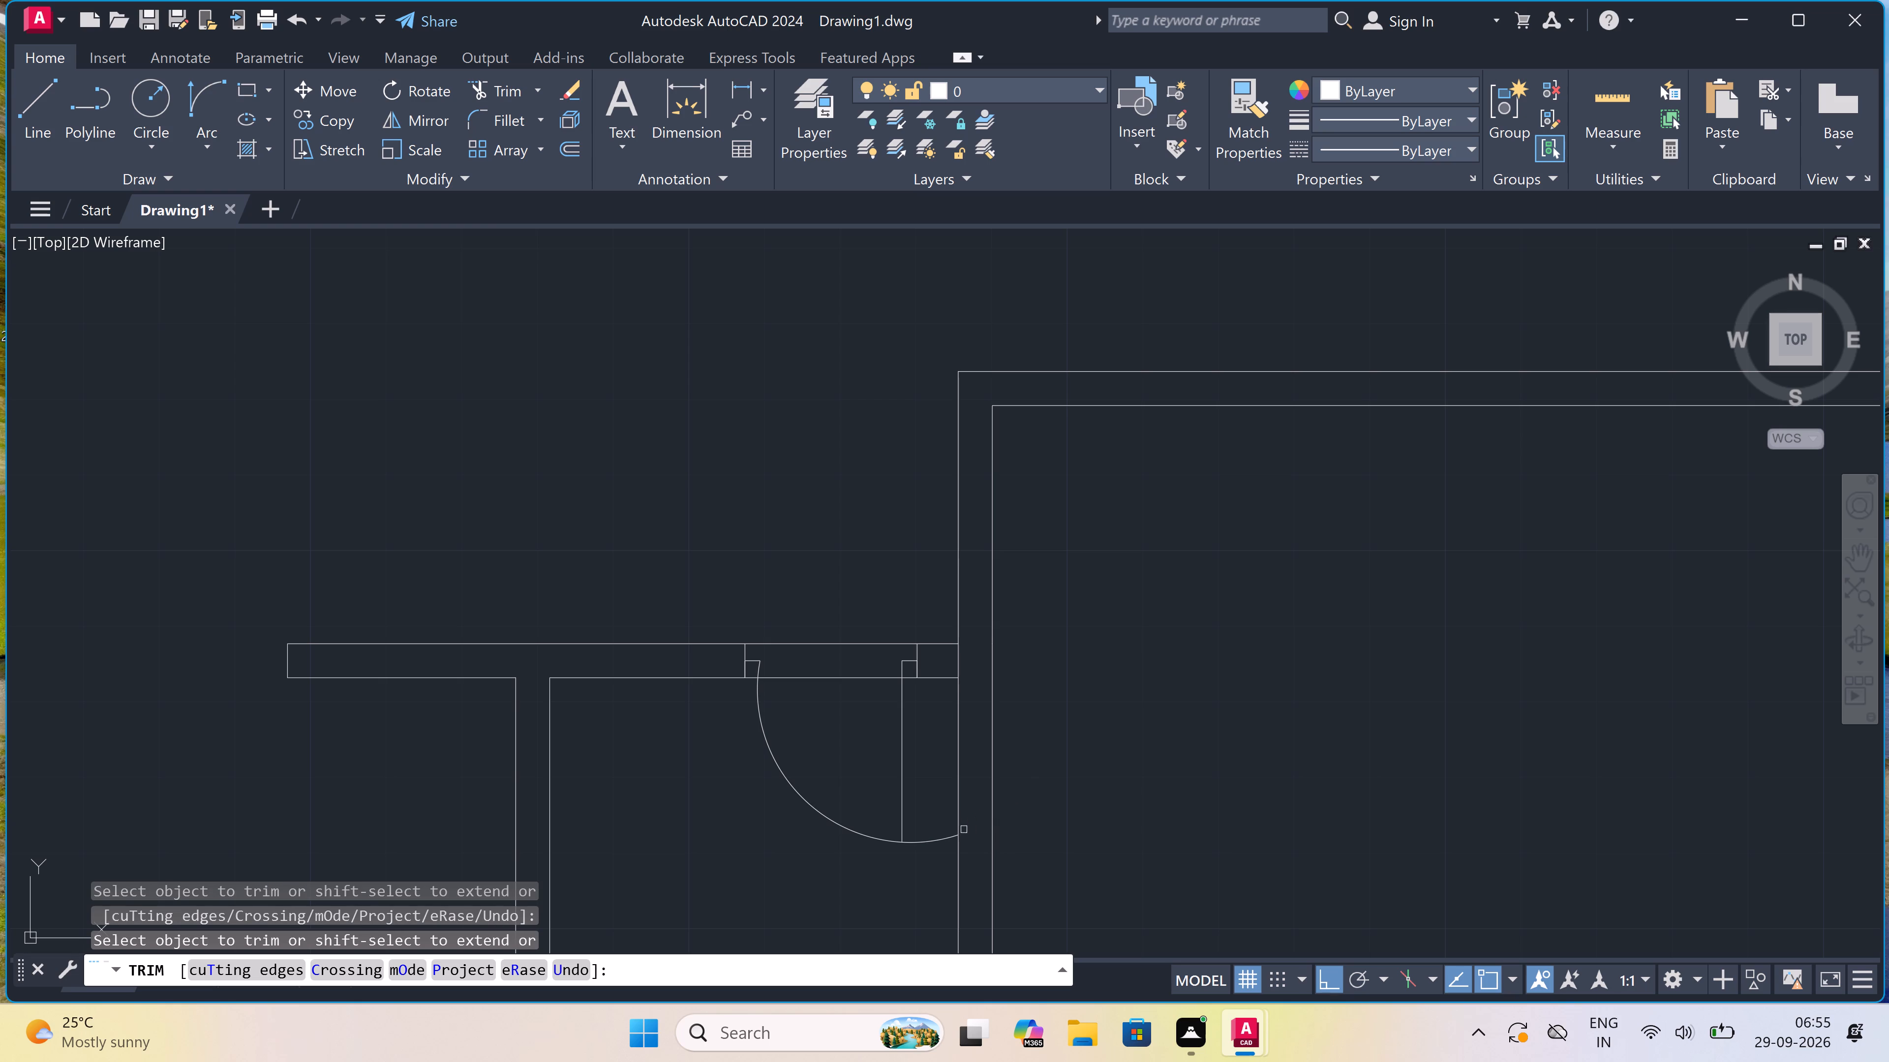
pyautogui.click(928, 845)
pyautogui.click(927, 830)
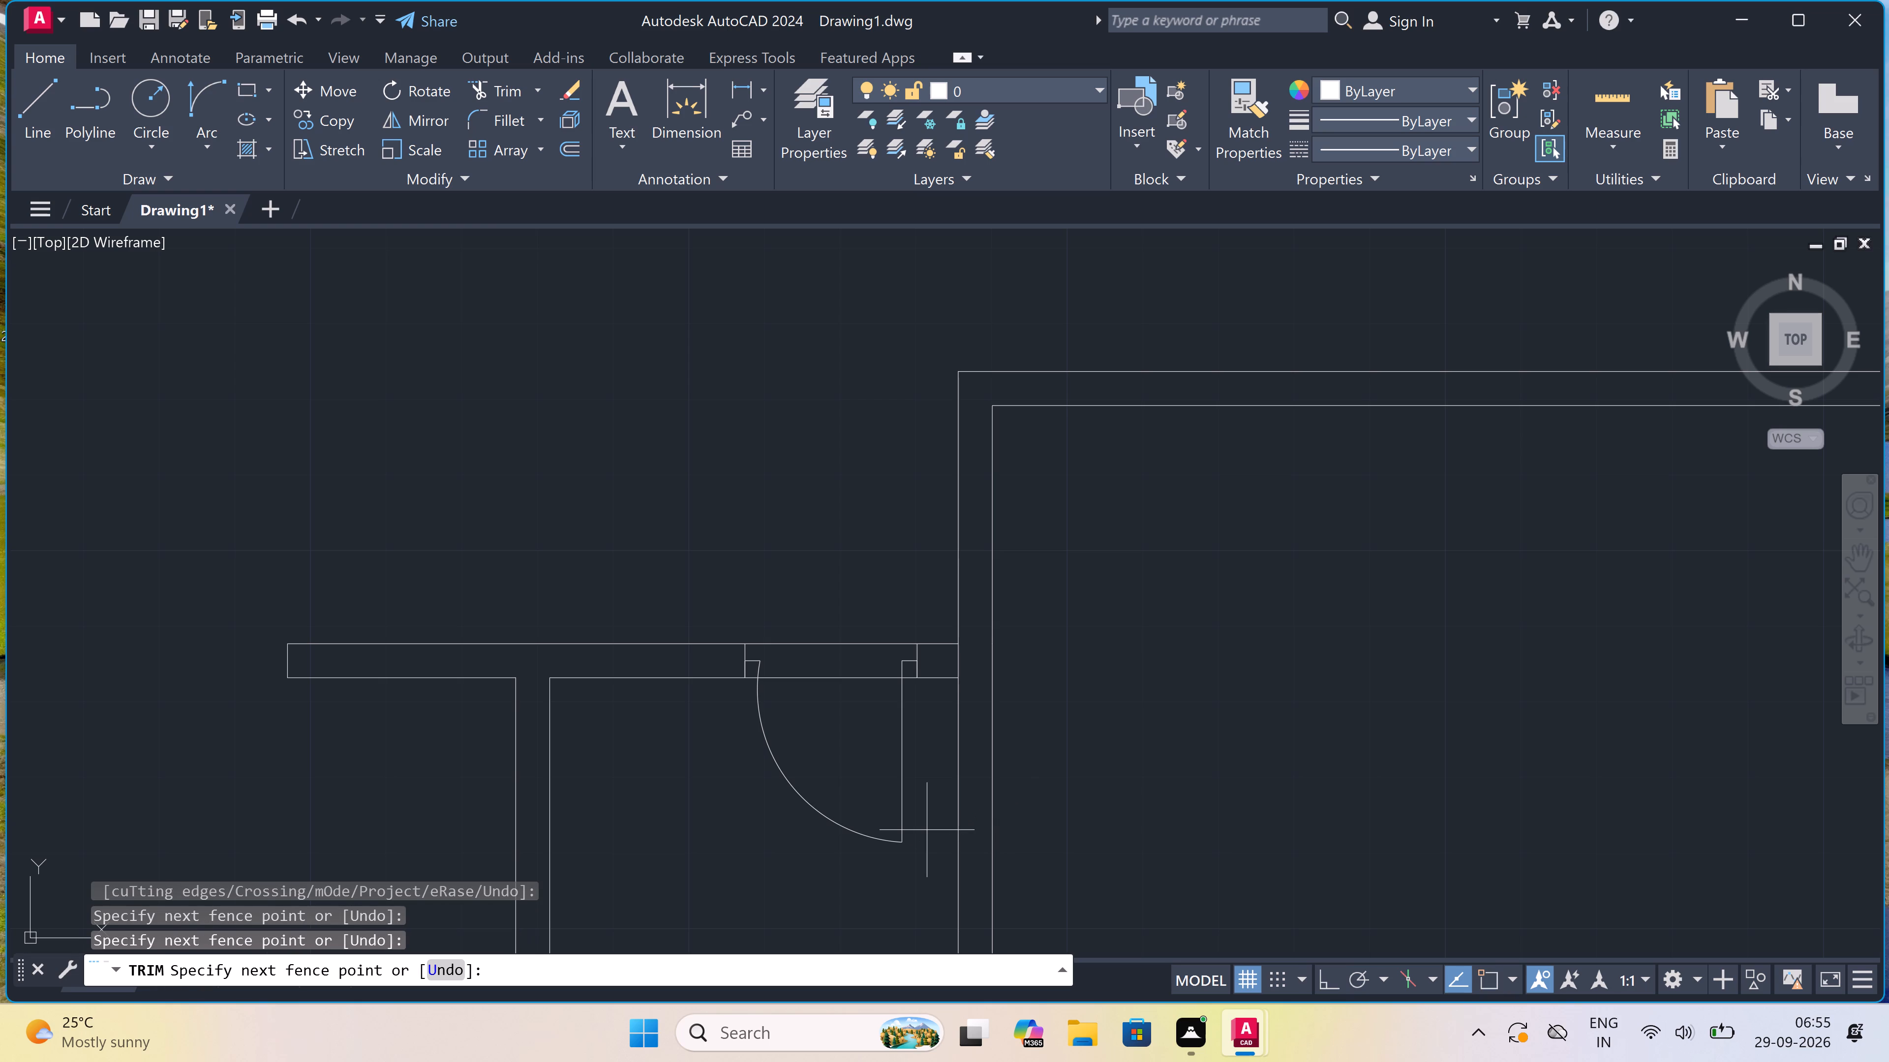
pyautogui.click(915, 812)
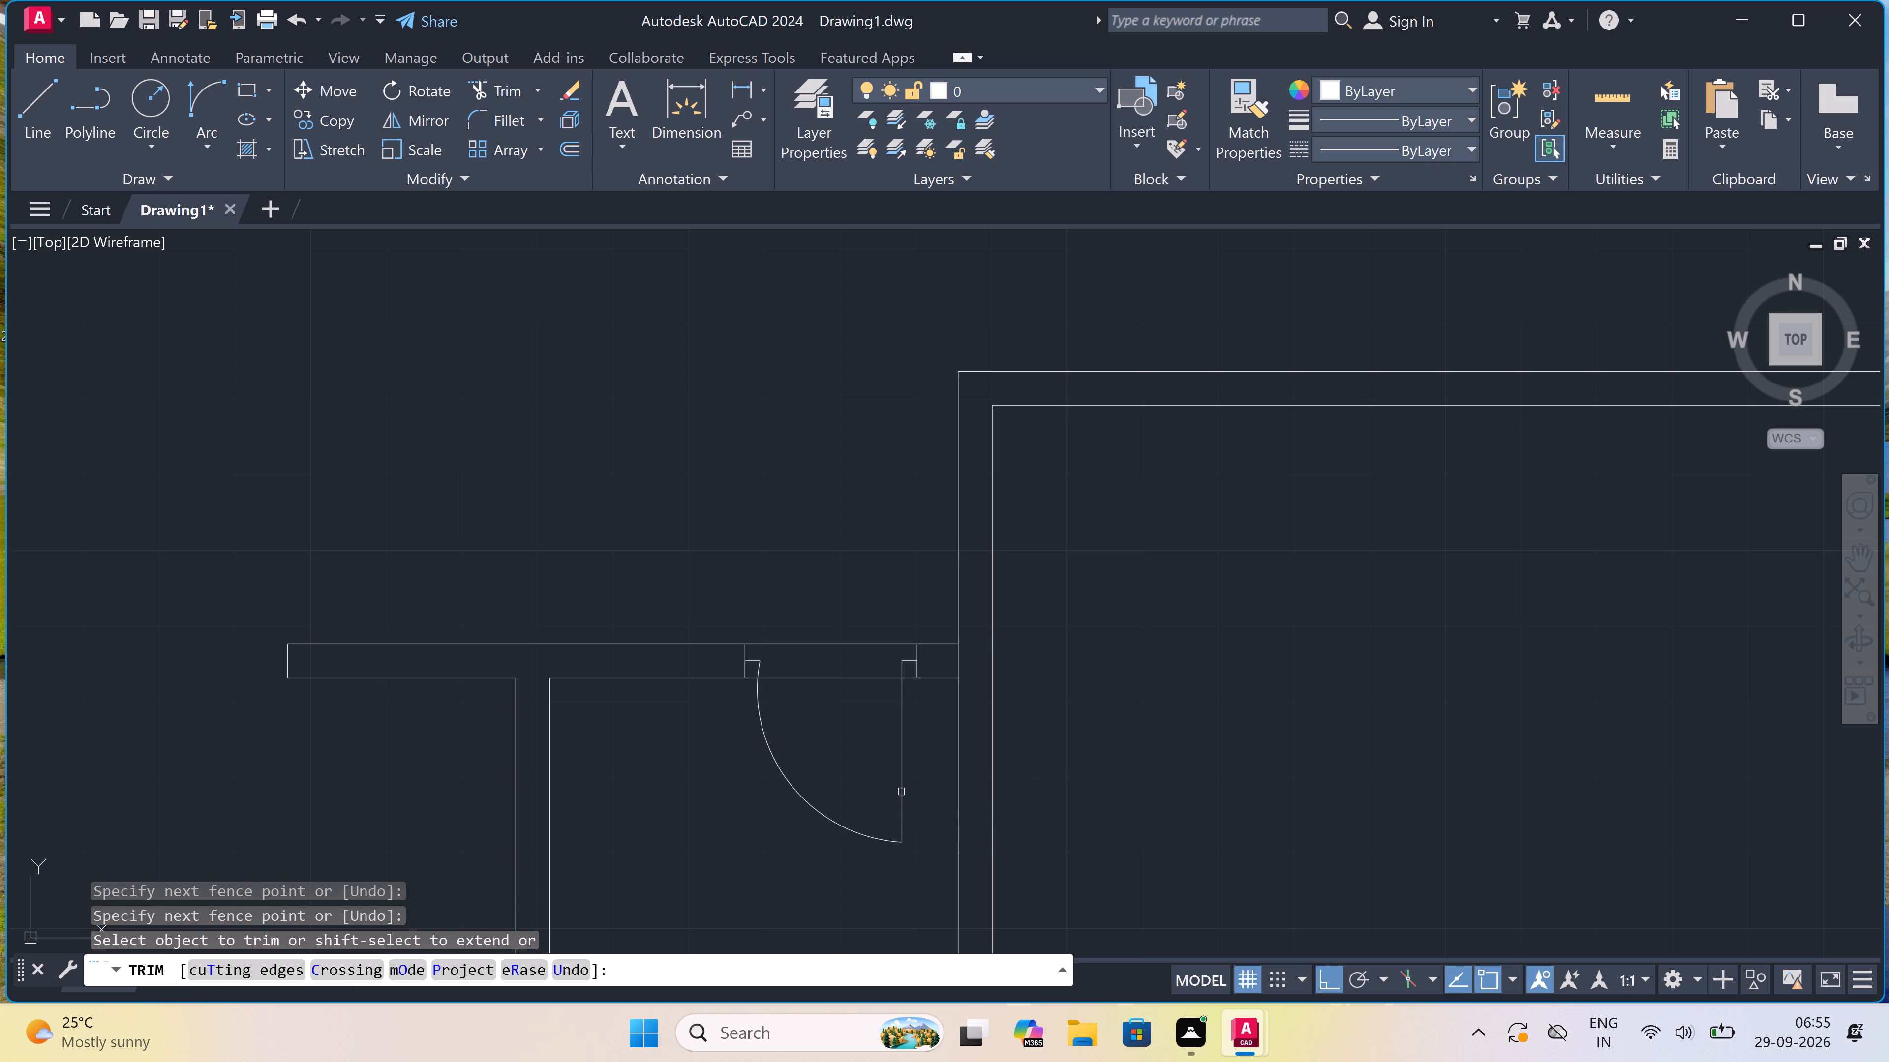
# Trim the wall lines across the door opening and the vertical wall line where the short wall stub joins it.
pyautogui.moveTo(843, 722); pyautogui.dragTo(850, 708)
pyautogui.doubleClick(856, 566)
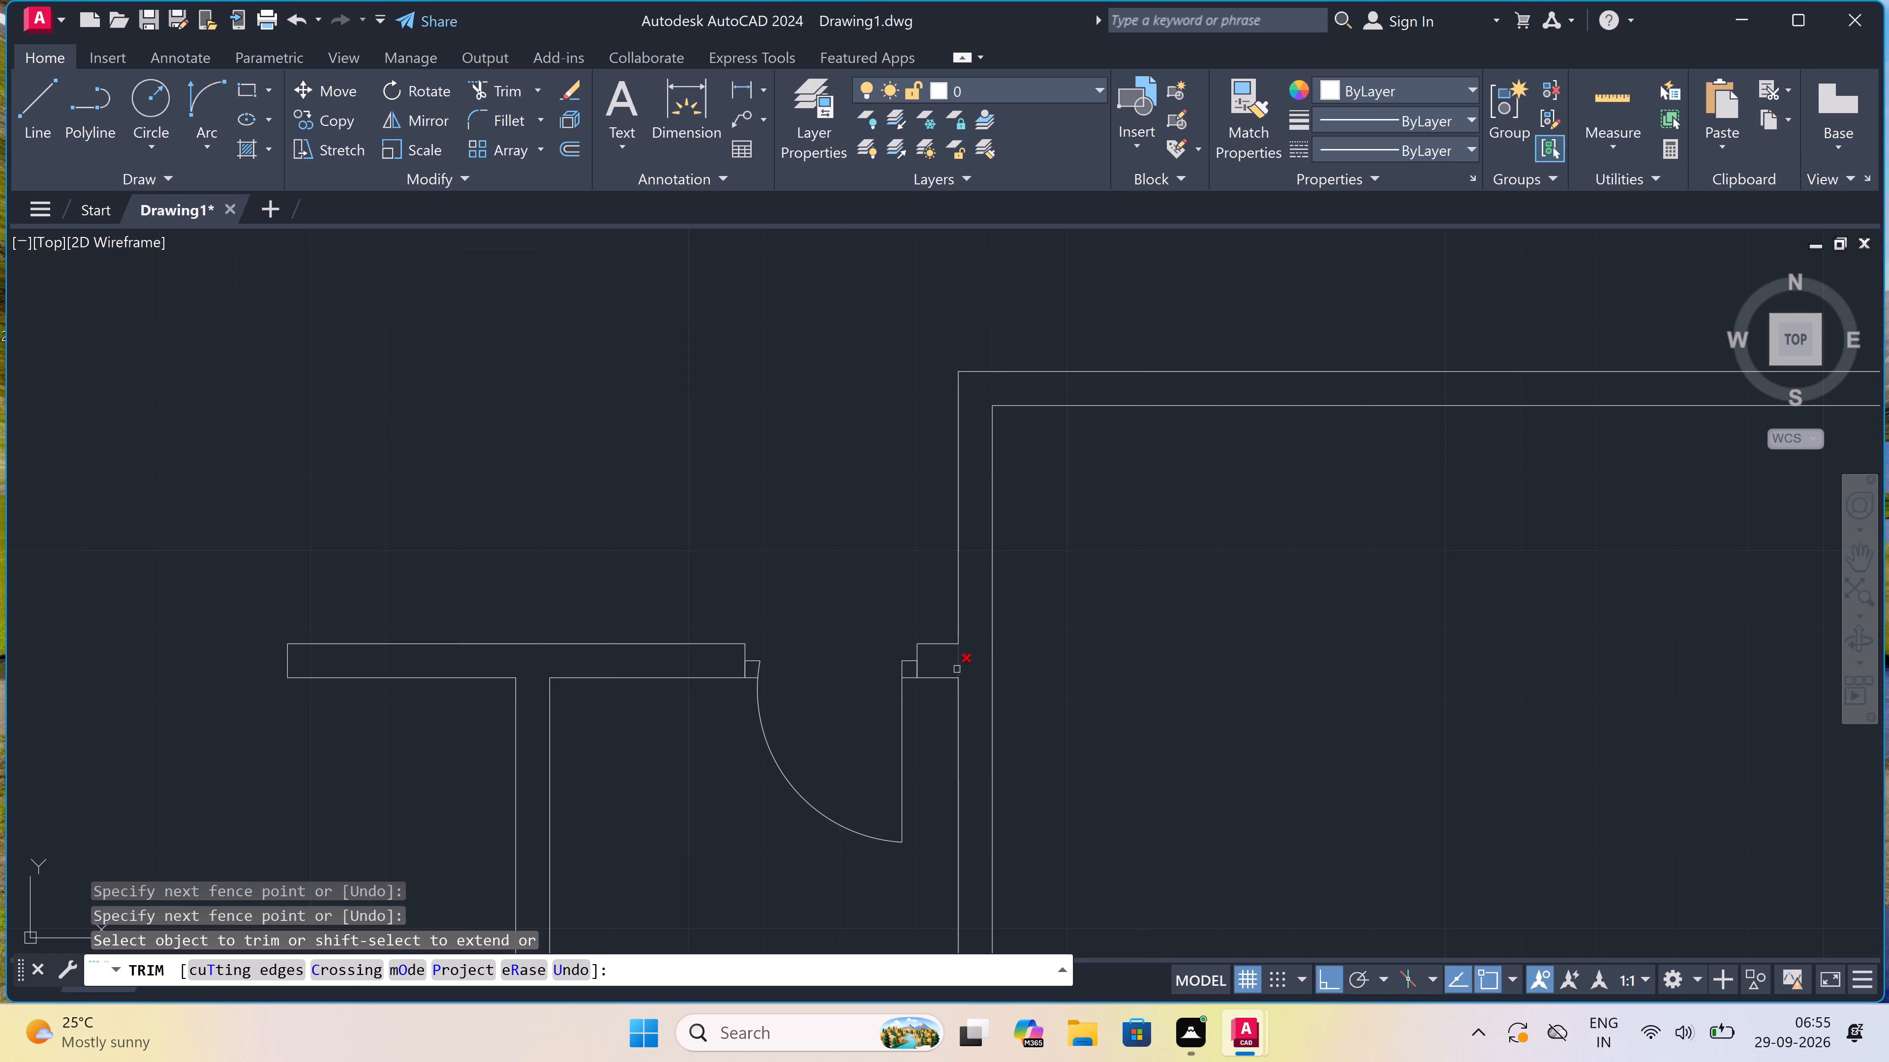
pyautogui.doubleClick(959, 667)
pyautogui.press('Escape')
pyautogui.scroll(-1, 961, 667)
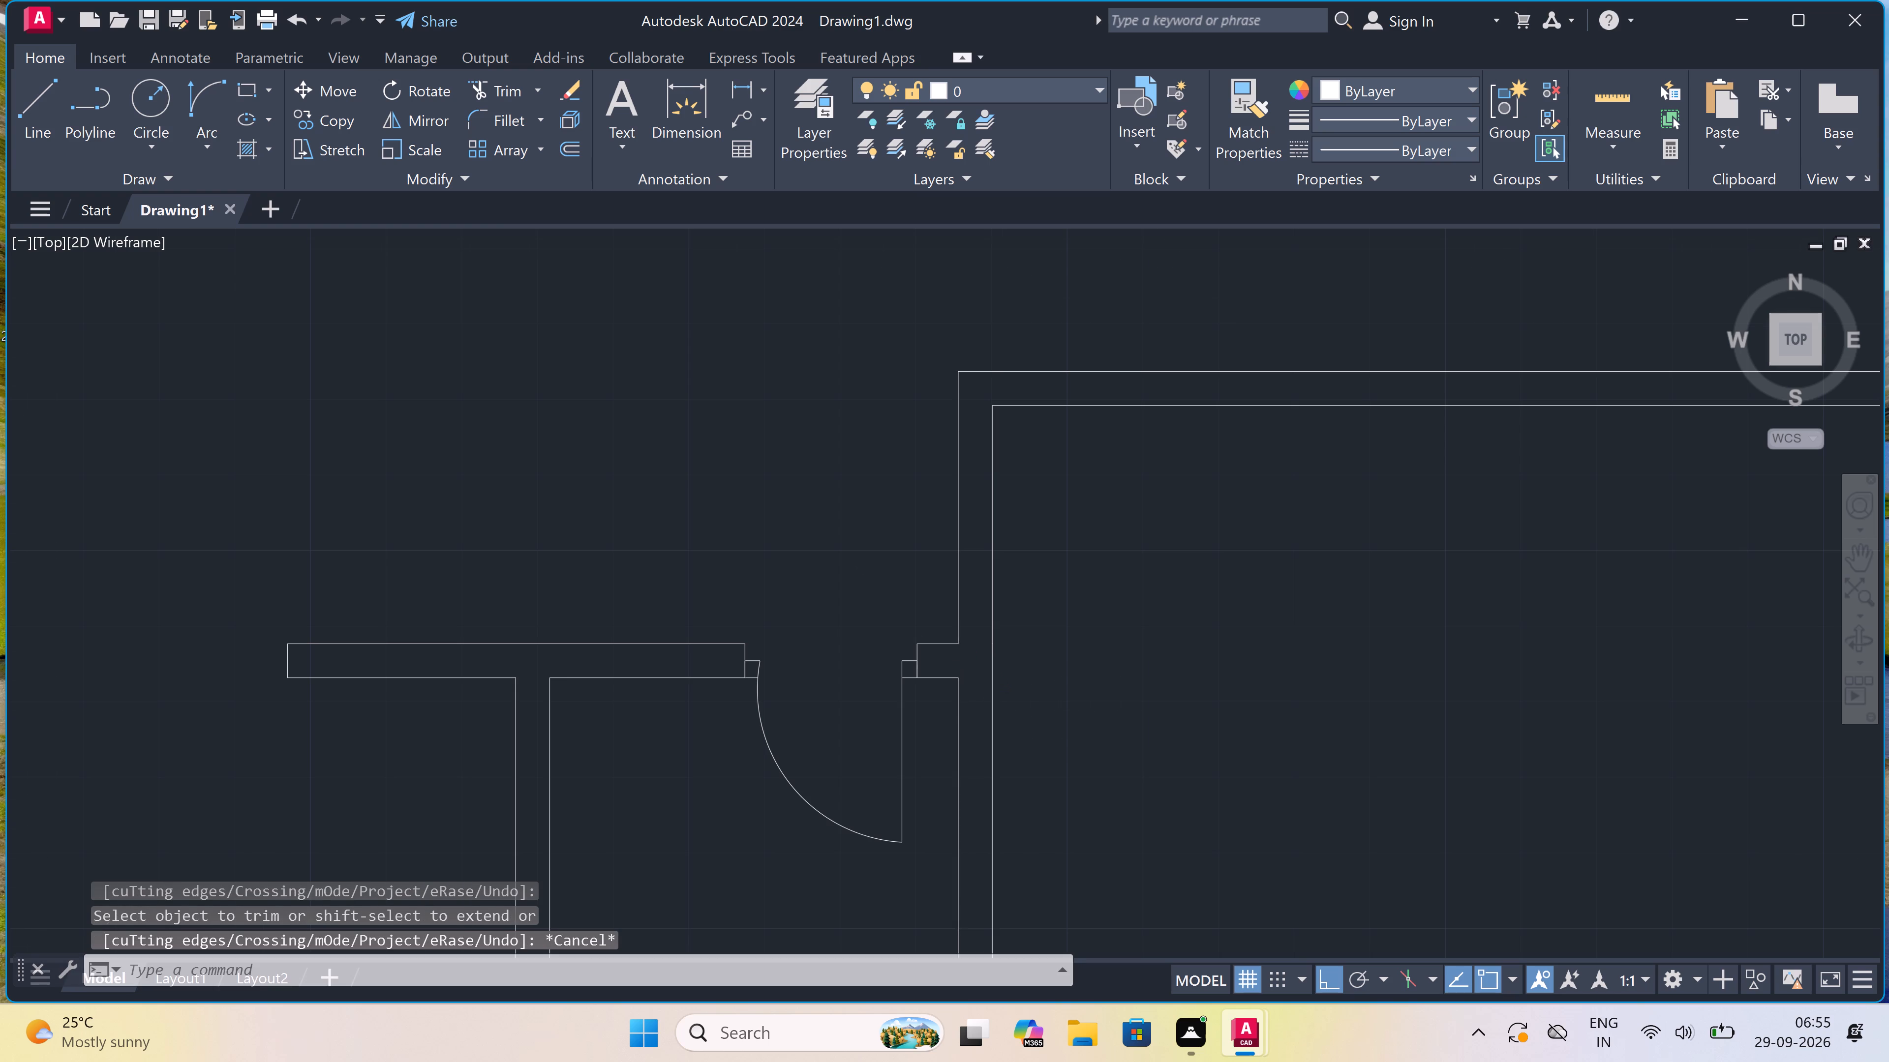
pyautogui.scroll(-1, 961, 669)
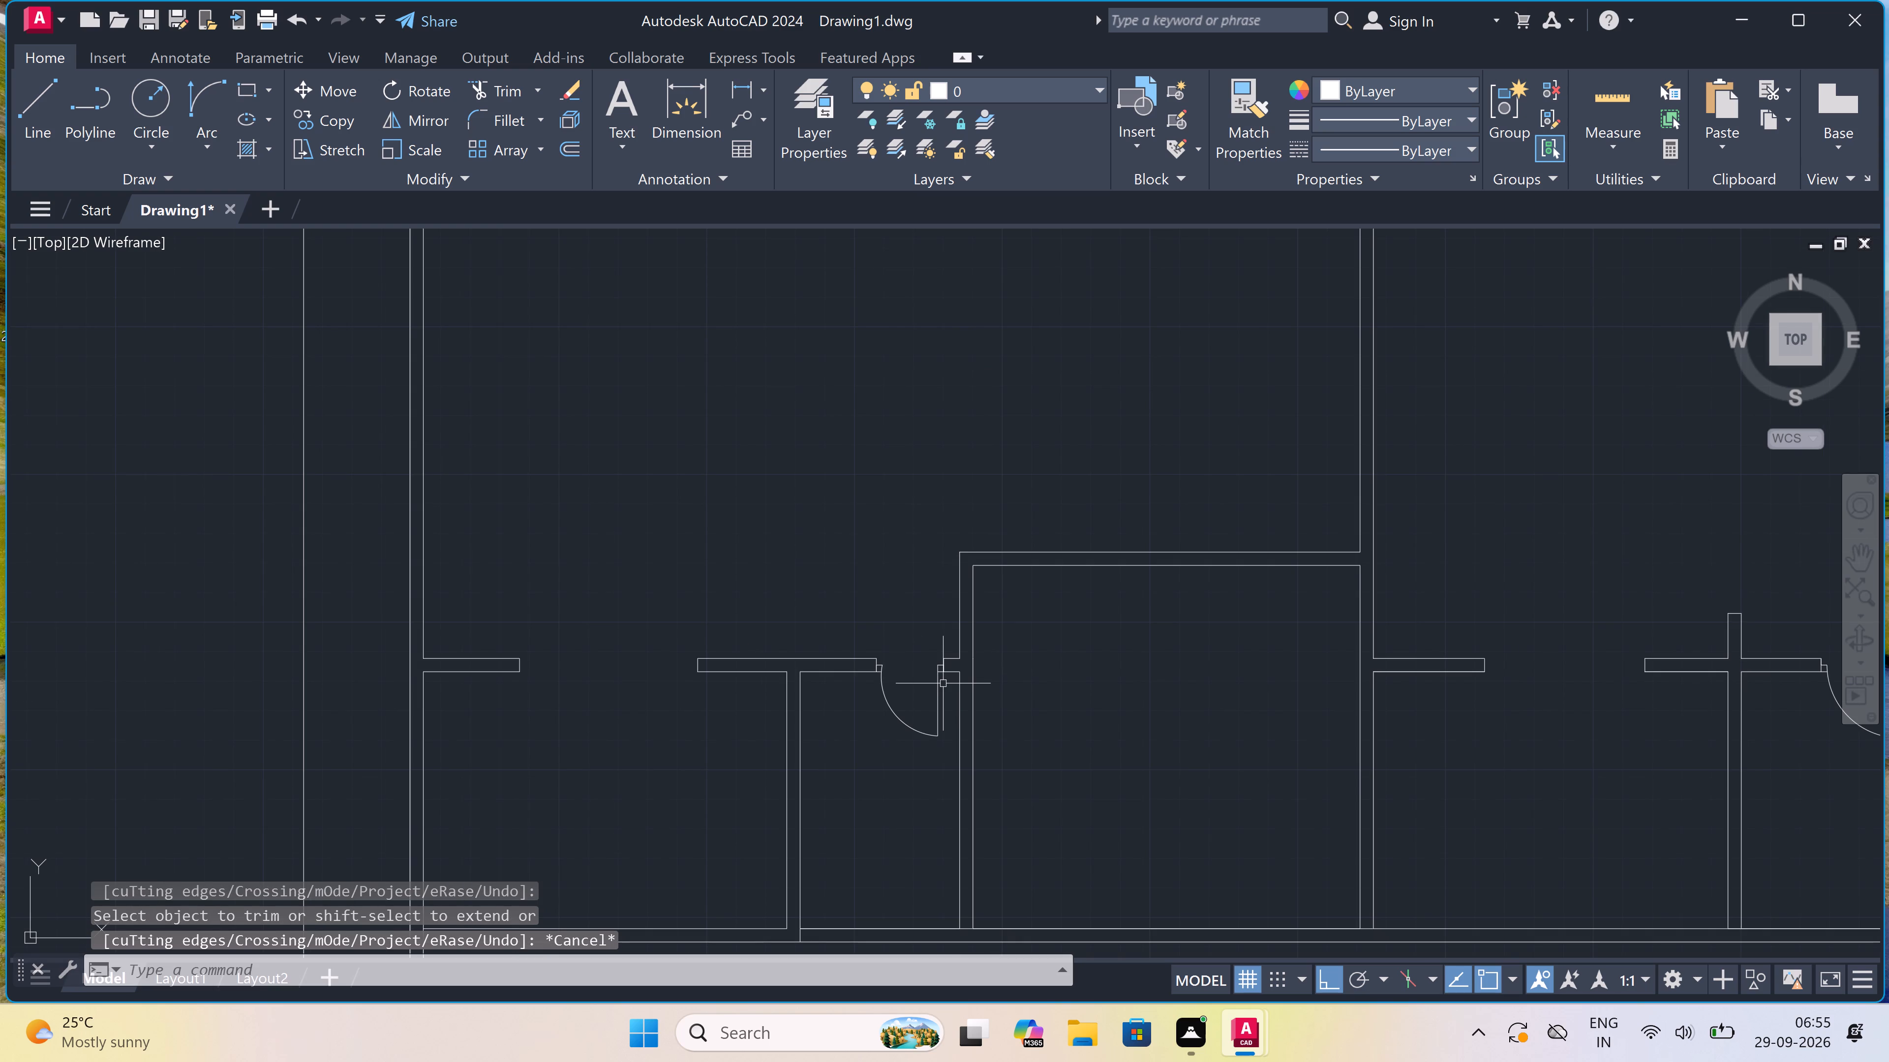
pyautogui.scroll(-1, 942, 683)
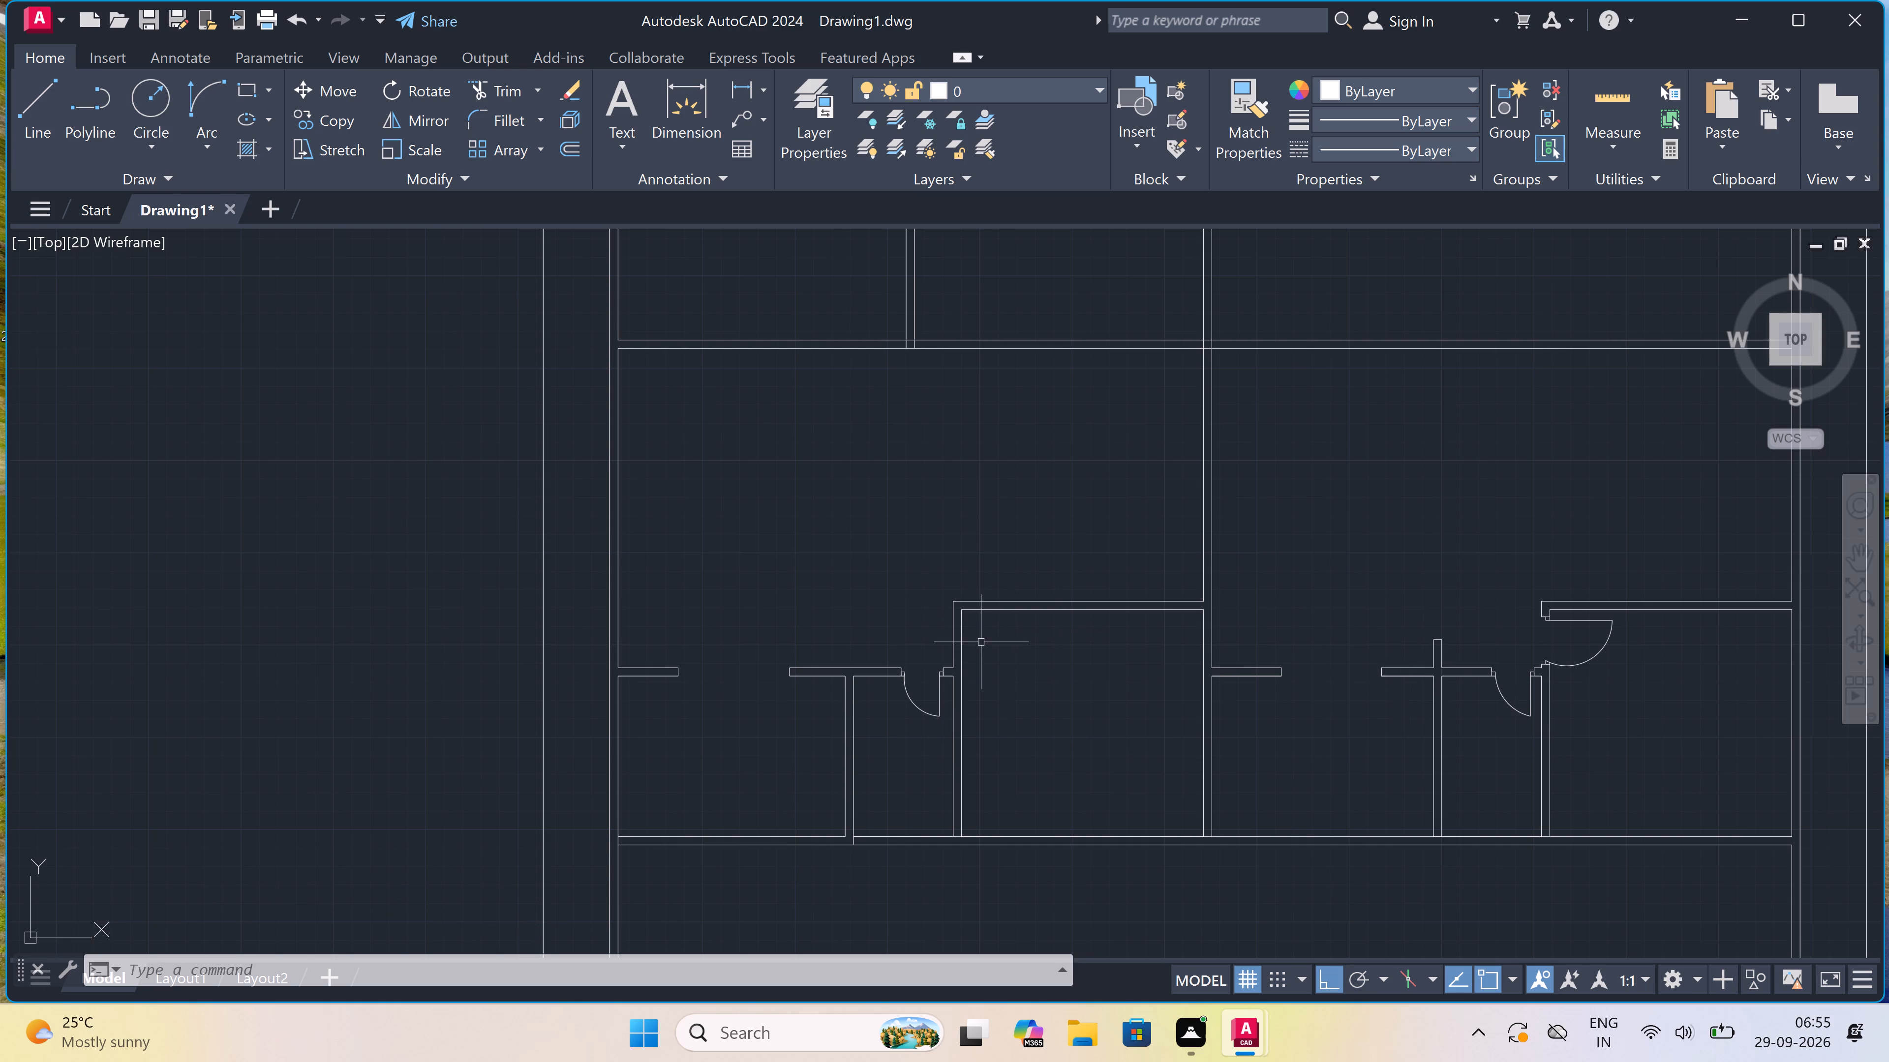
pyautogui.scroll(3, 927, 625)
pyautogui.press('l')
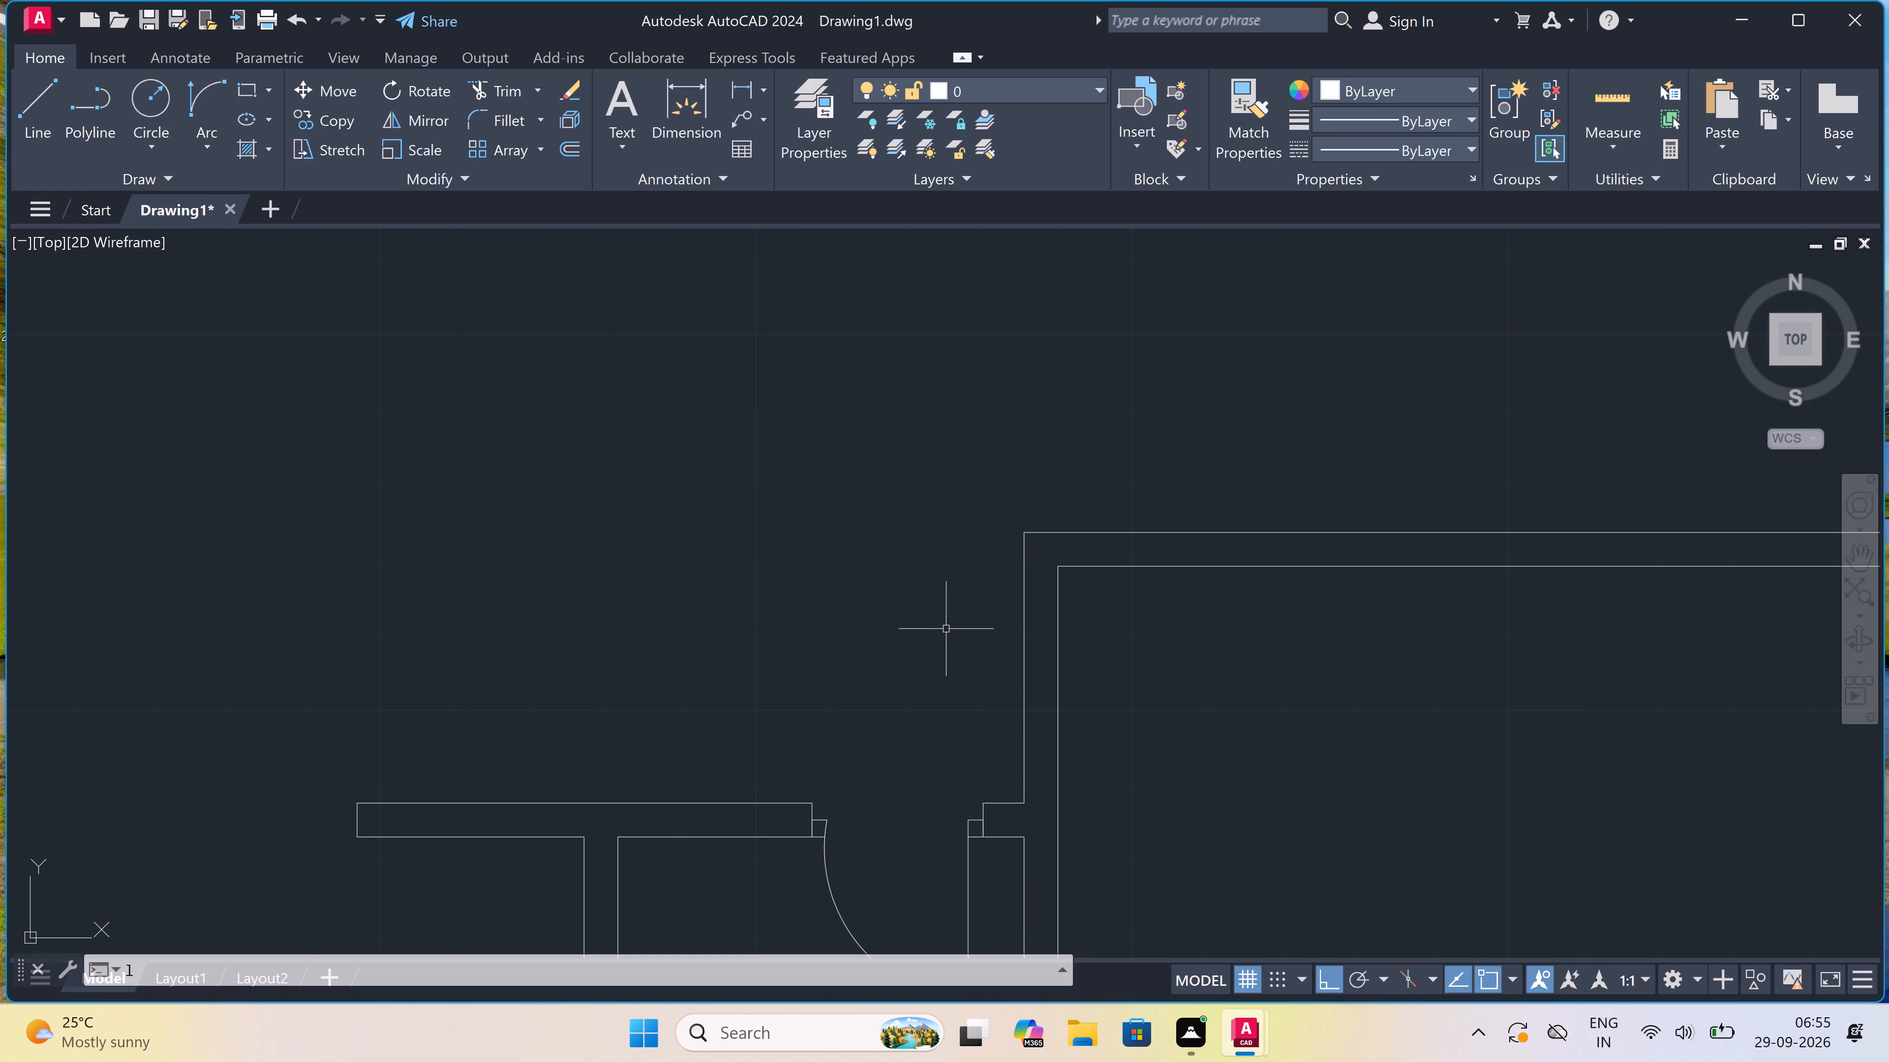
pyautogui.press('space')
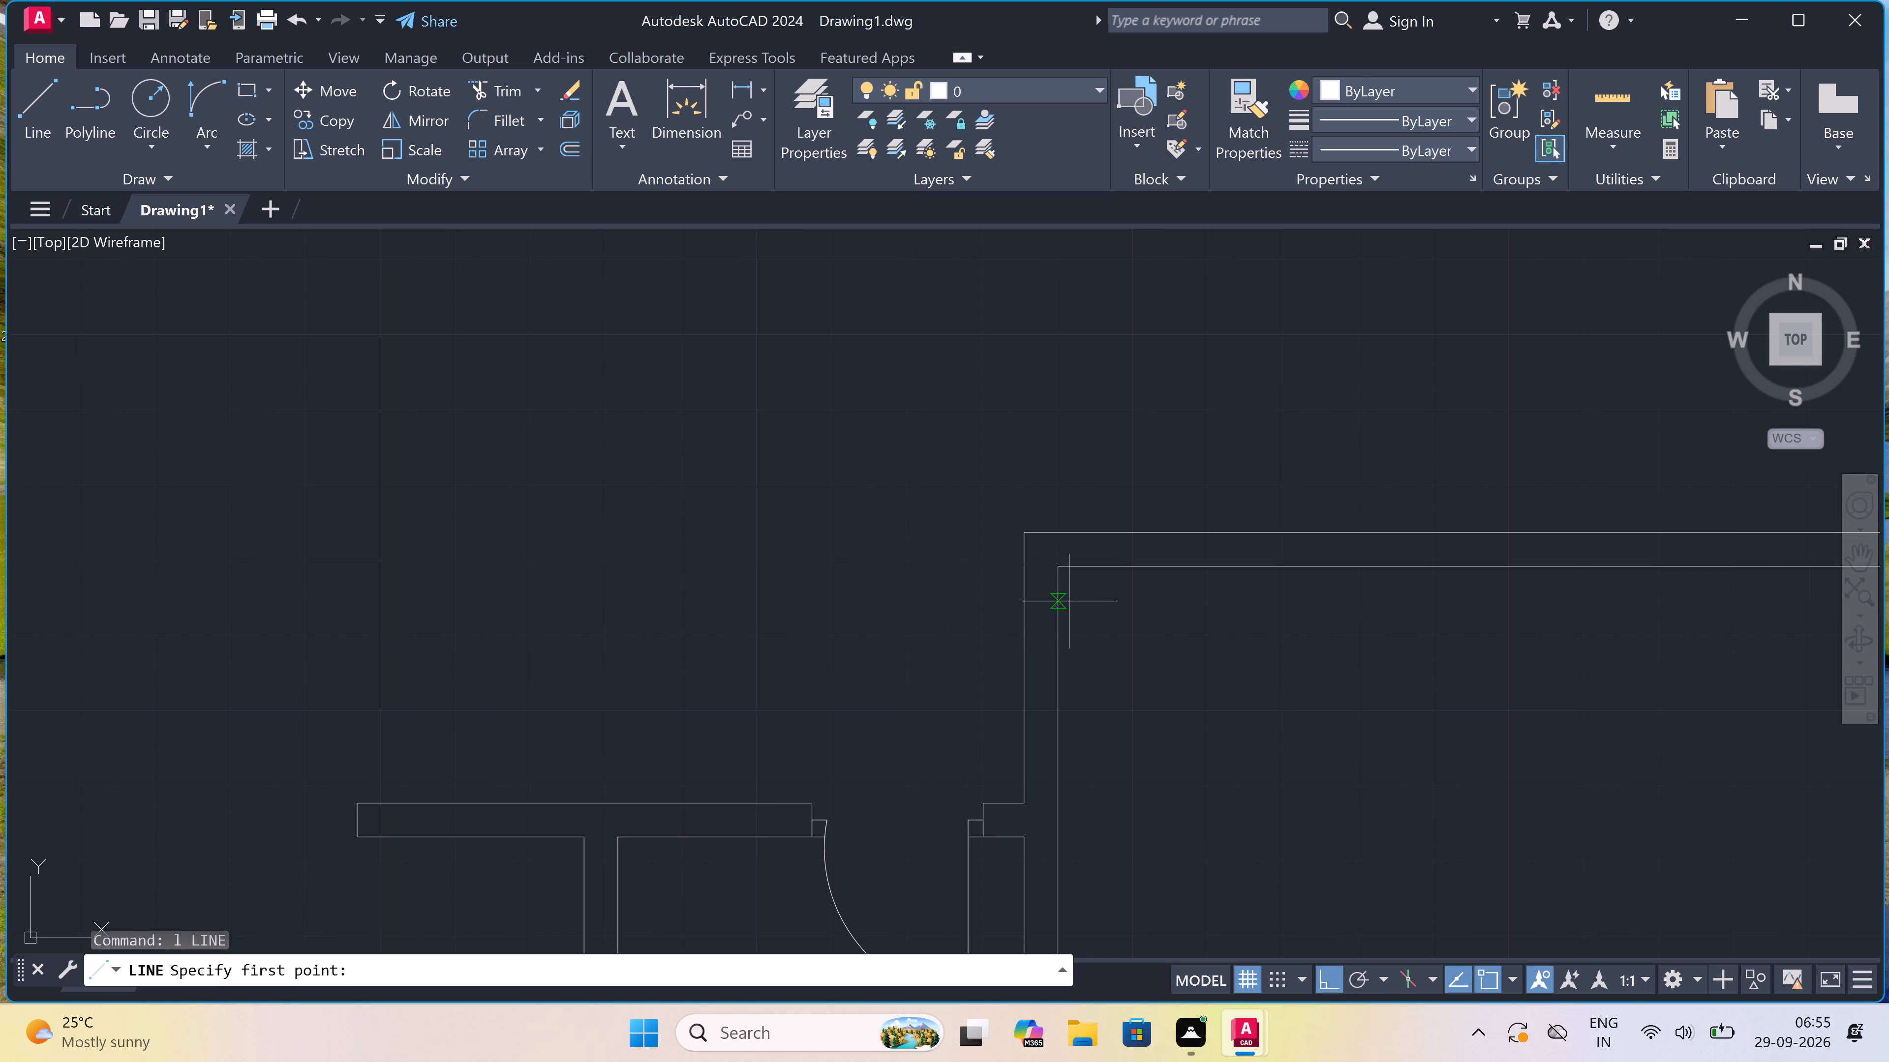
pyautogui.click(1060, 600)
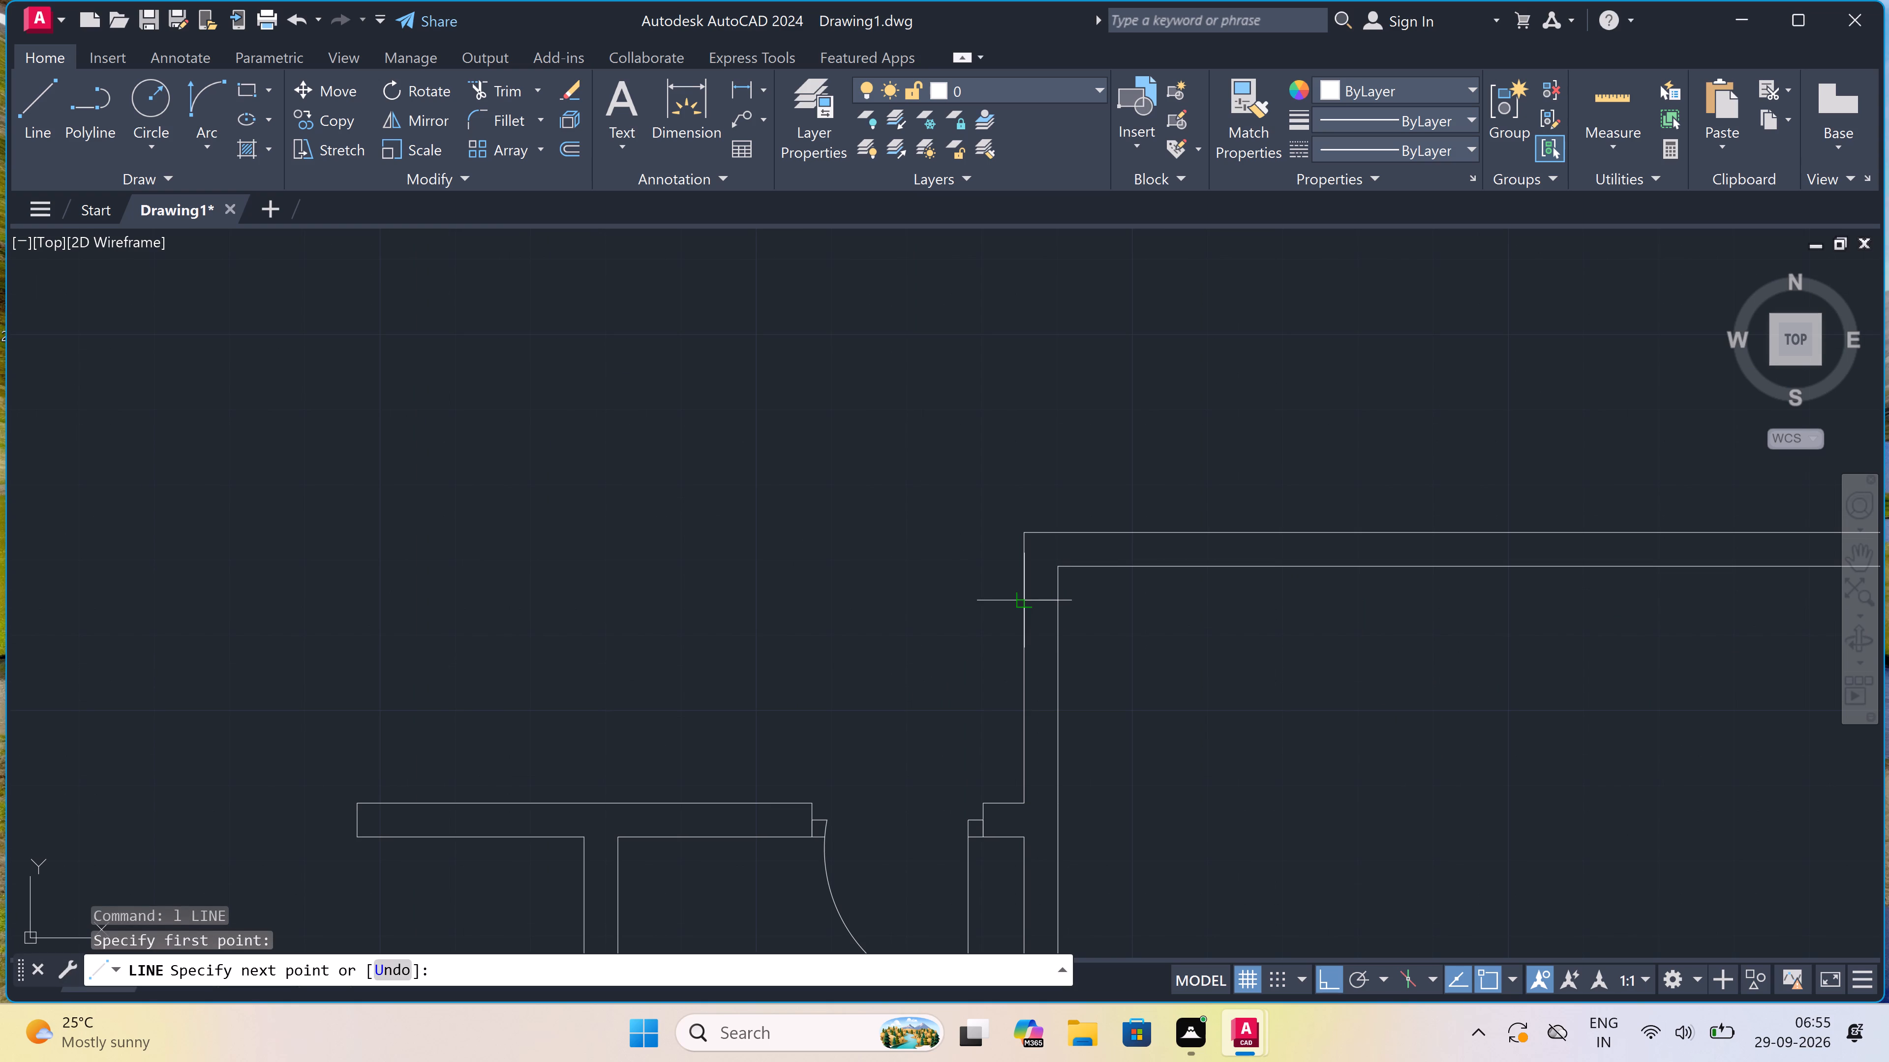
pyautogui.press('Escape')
# Draw a jamb line across the vertical wall just below its upper corner, with a 2" stub down from its midpoint and a 3' door leaf into the room.
pyautogui.press('space')
pyautogui.scroll(2, 1057, 581)
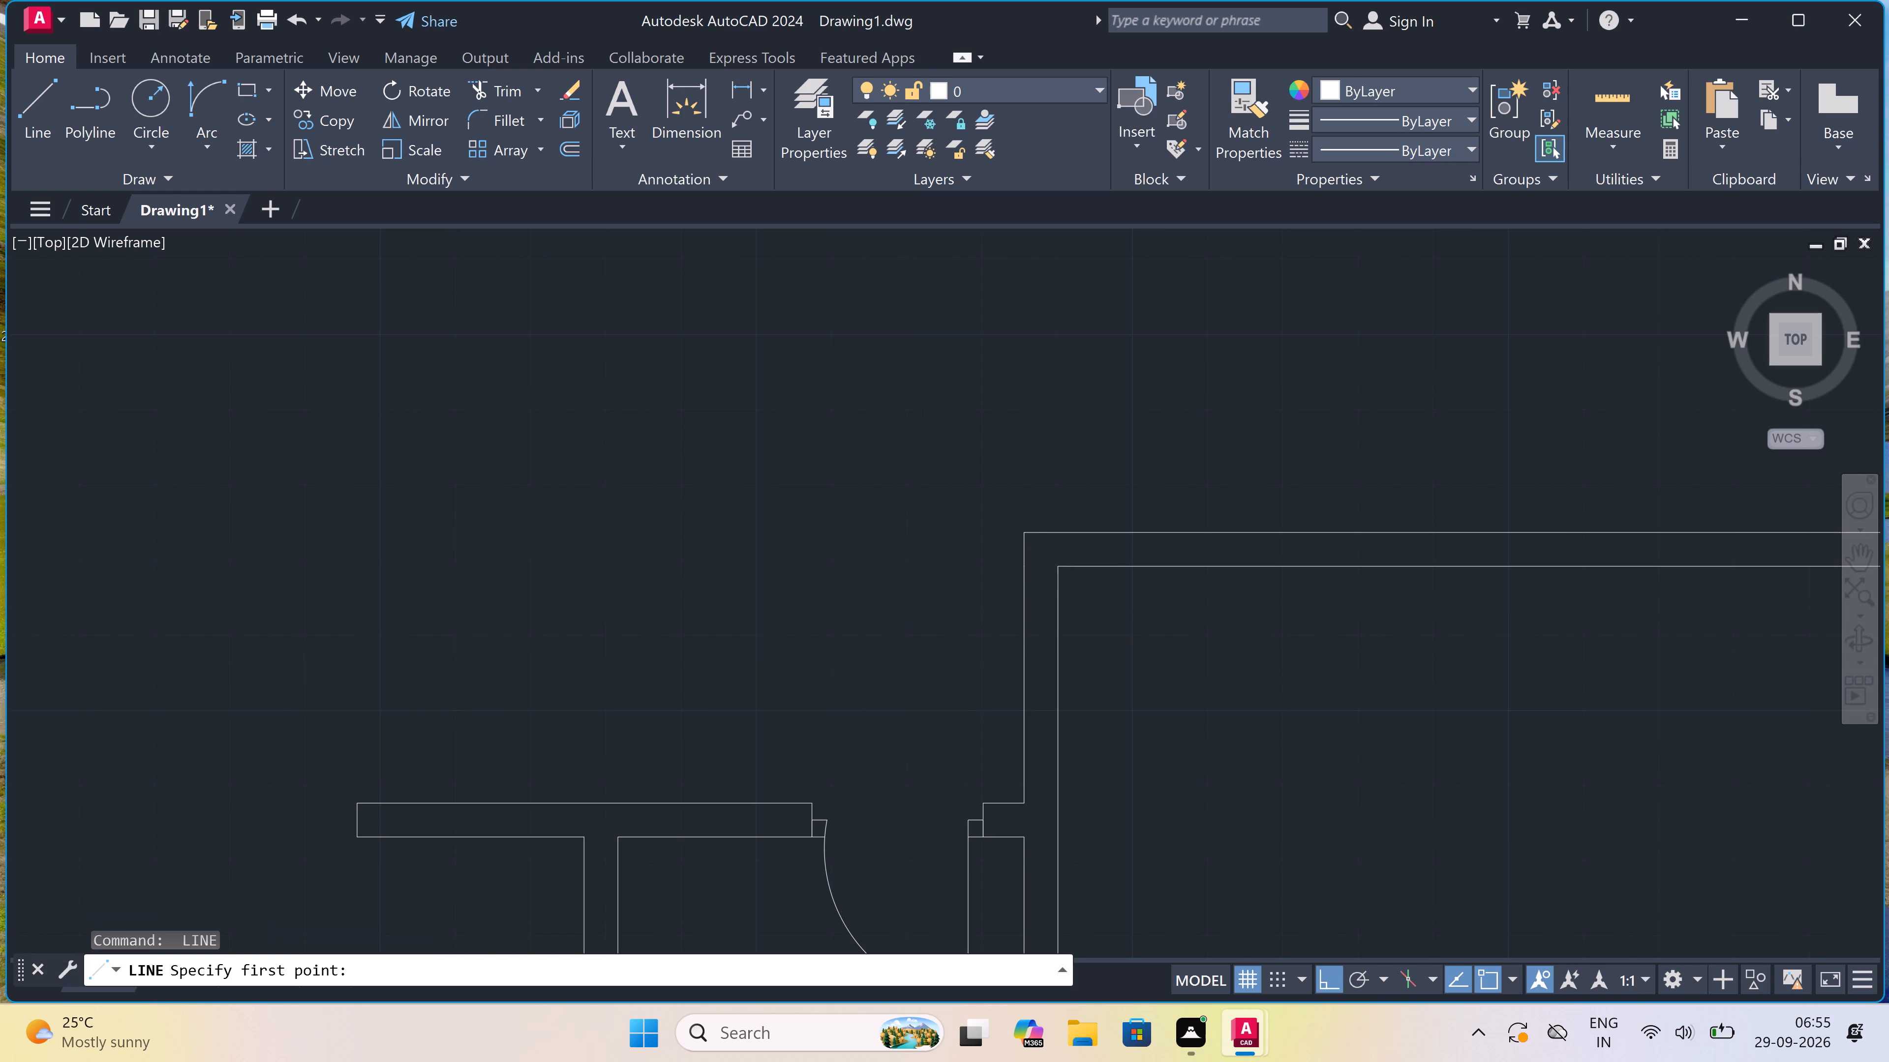
pyautogui.click(1058, 575)
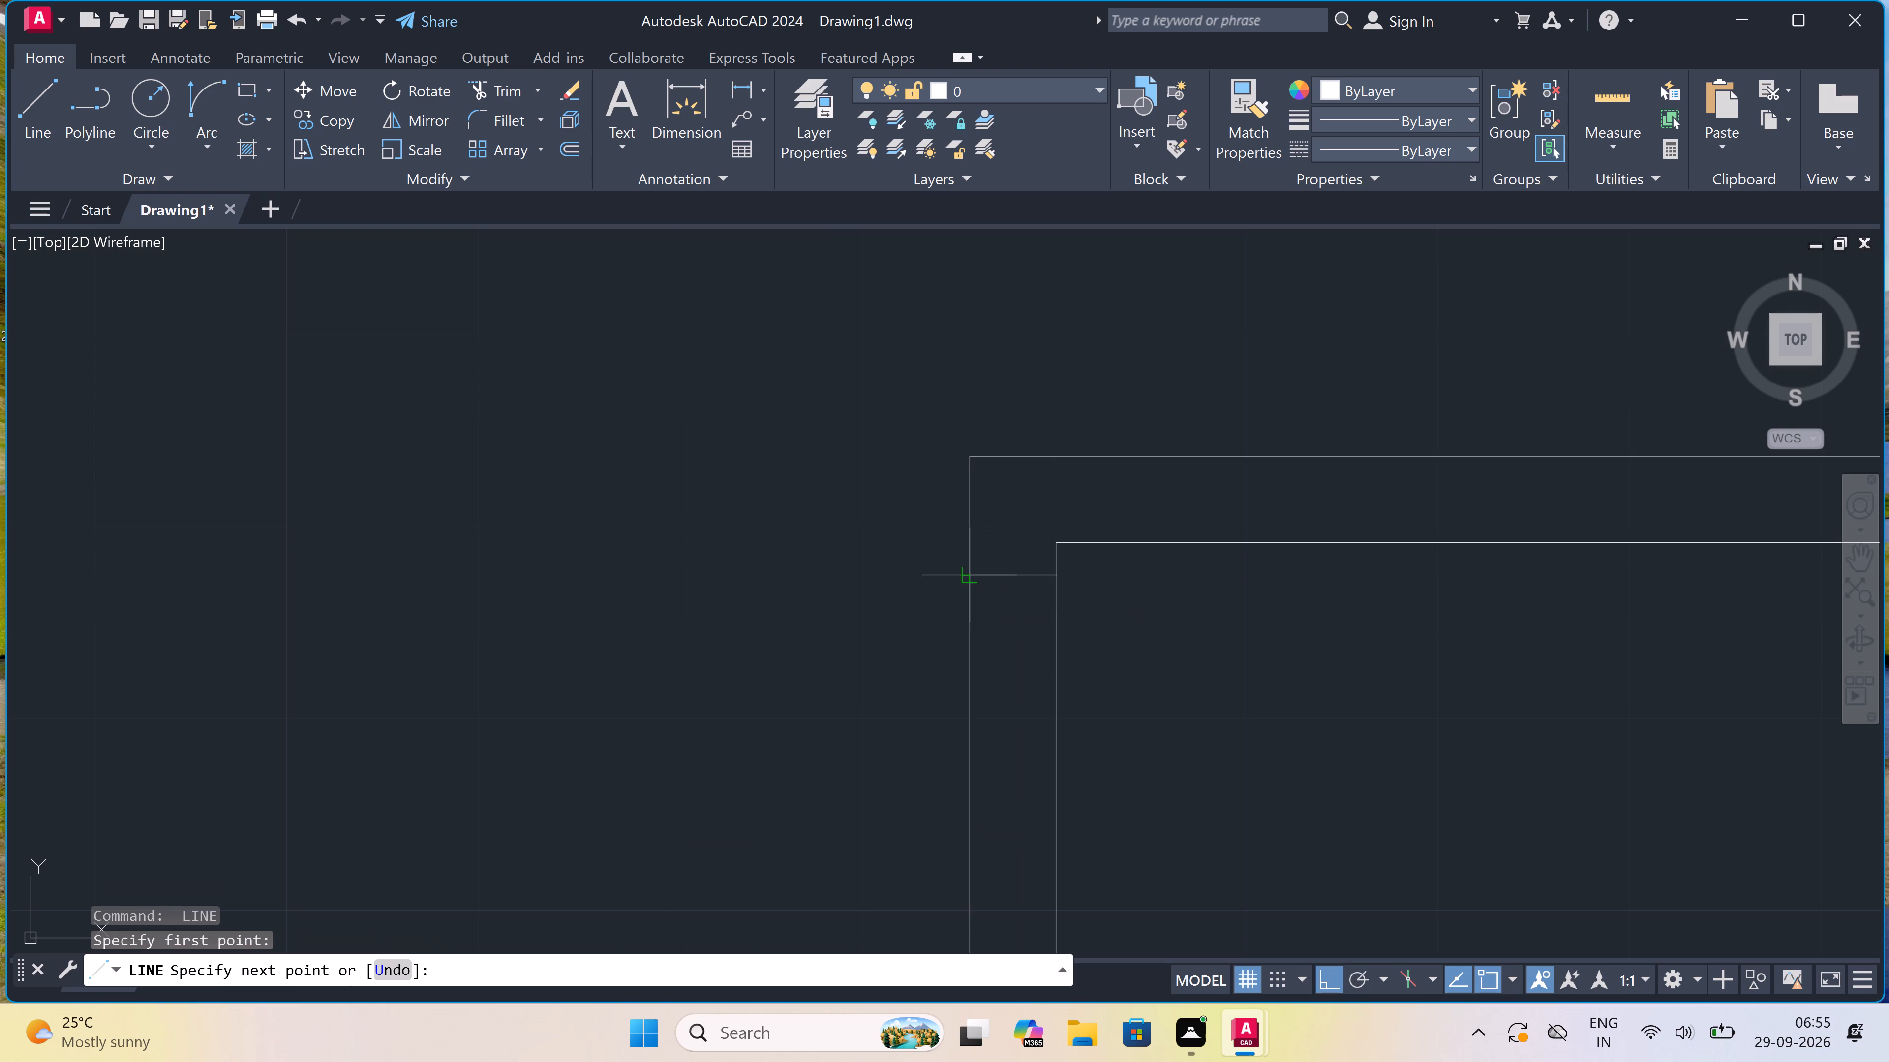
pyautogui.click(975, 581)
pyautogui.click(1010, 572)
pyautogui.write('2"')
pyautogui.press('space')
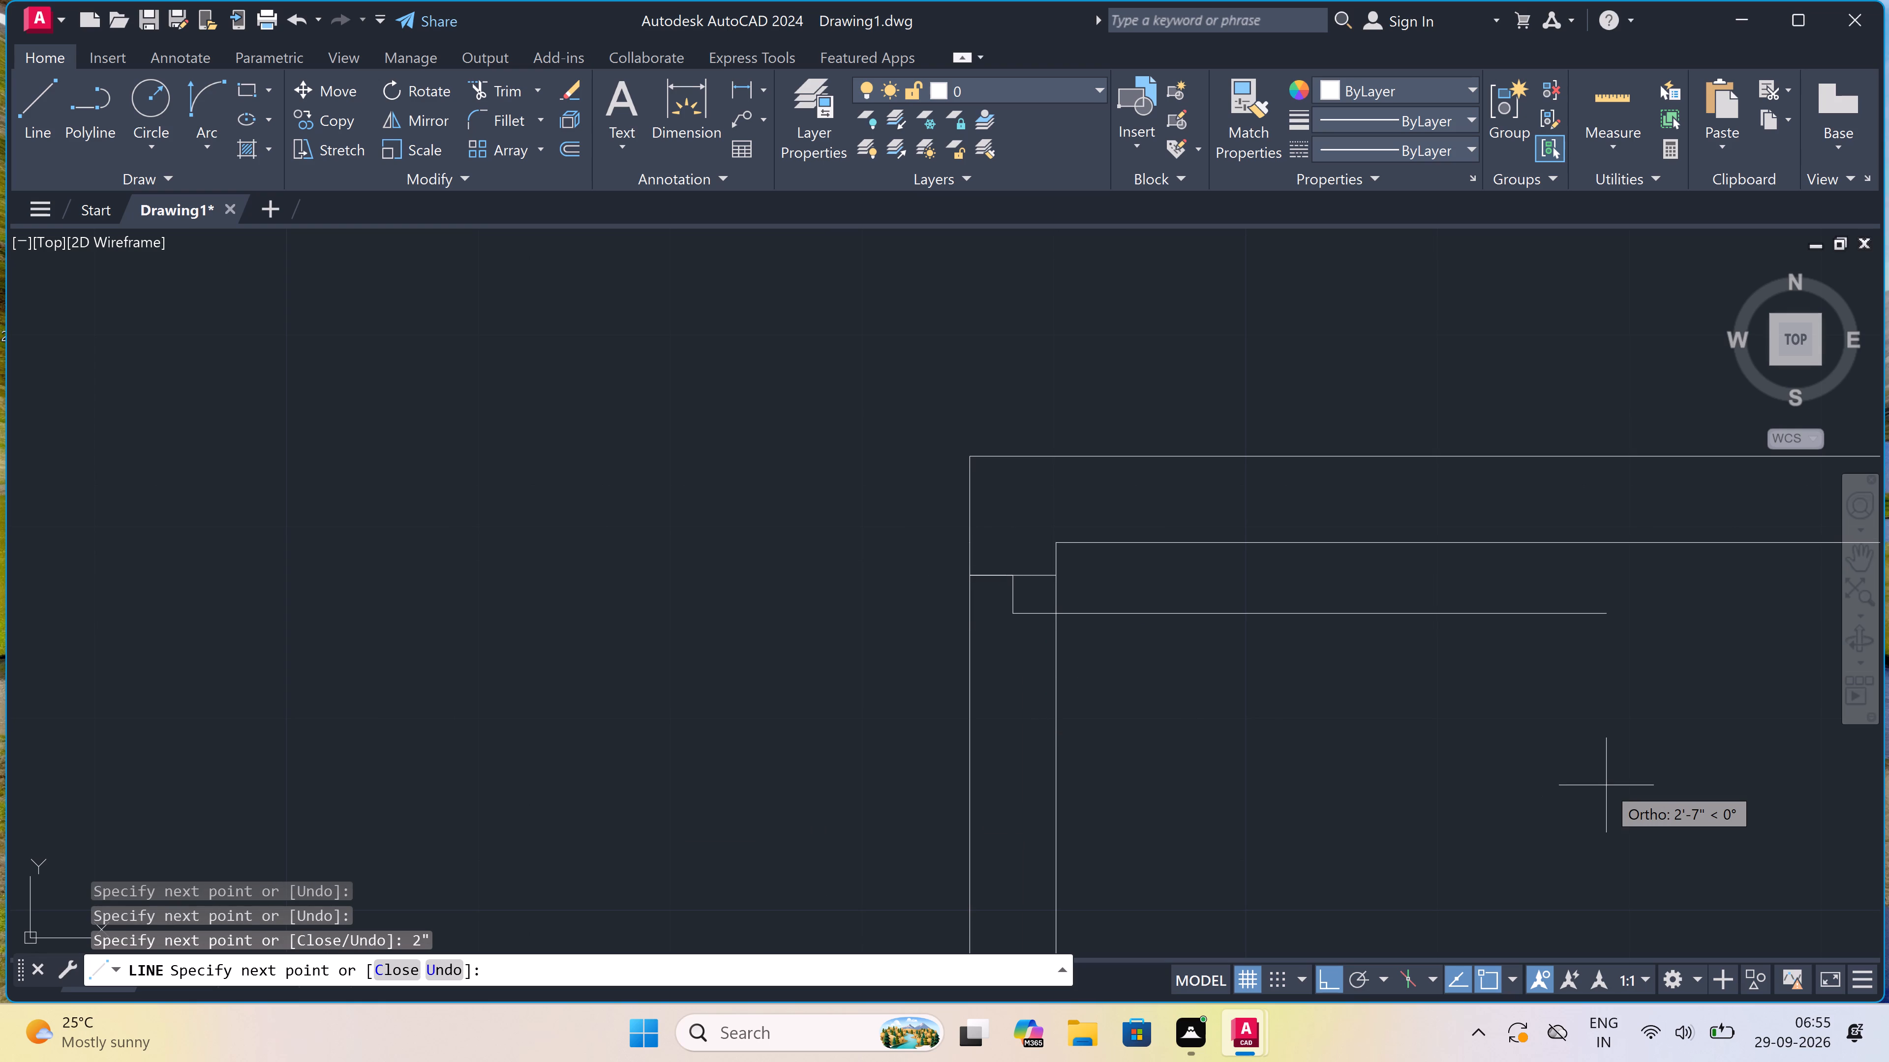
pyautogui.write("3'")
pyautogui.press('space')
pyautogui.press('Escape')
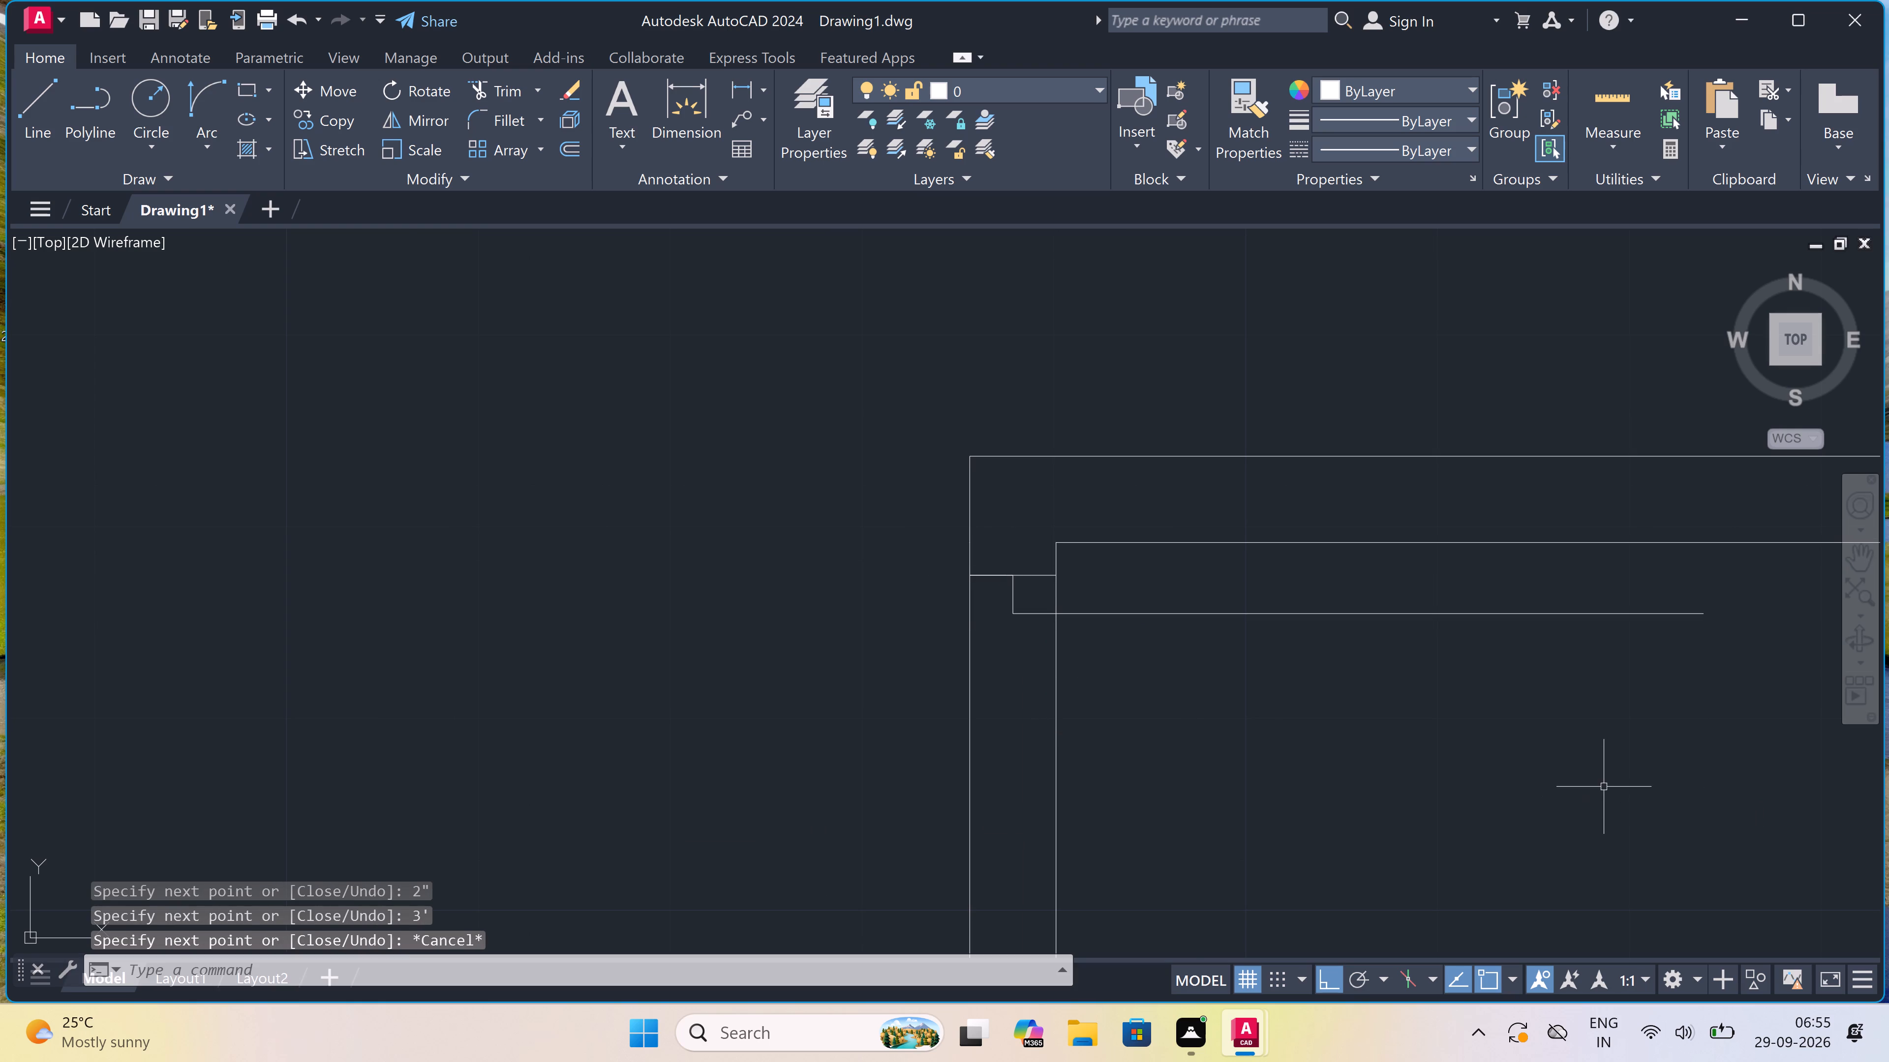
# Draw a jamb line across the vertical wall just above the wall corner below the new leaf, with a 2" stub up from its midpoint.
pyautogui.scroll(-4, 1604, 783)
pyautogui.scroll(-3, 1306, 787)
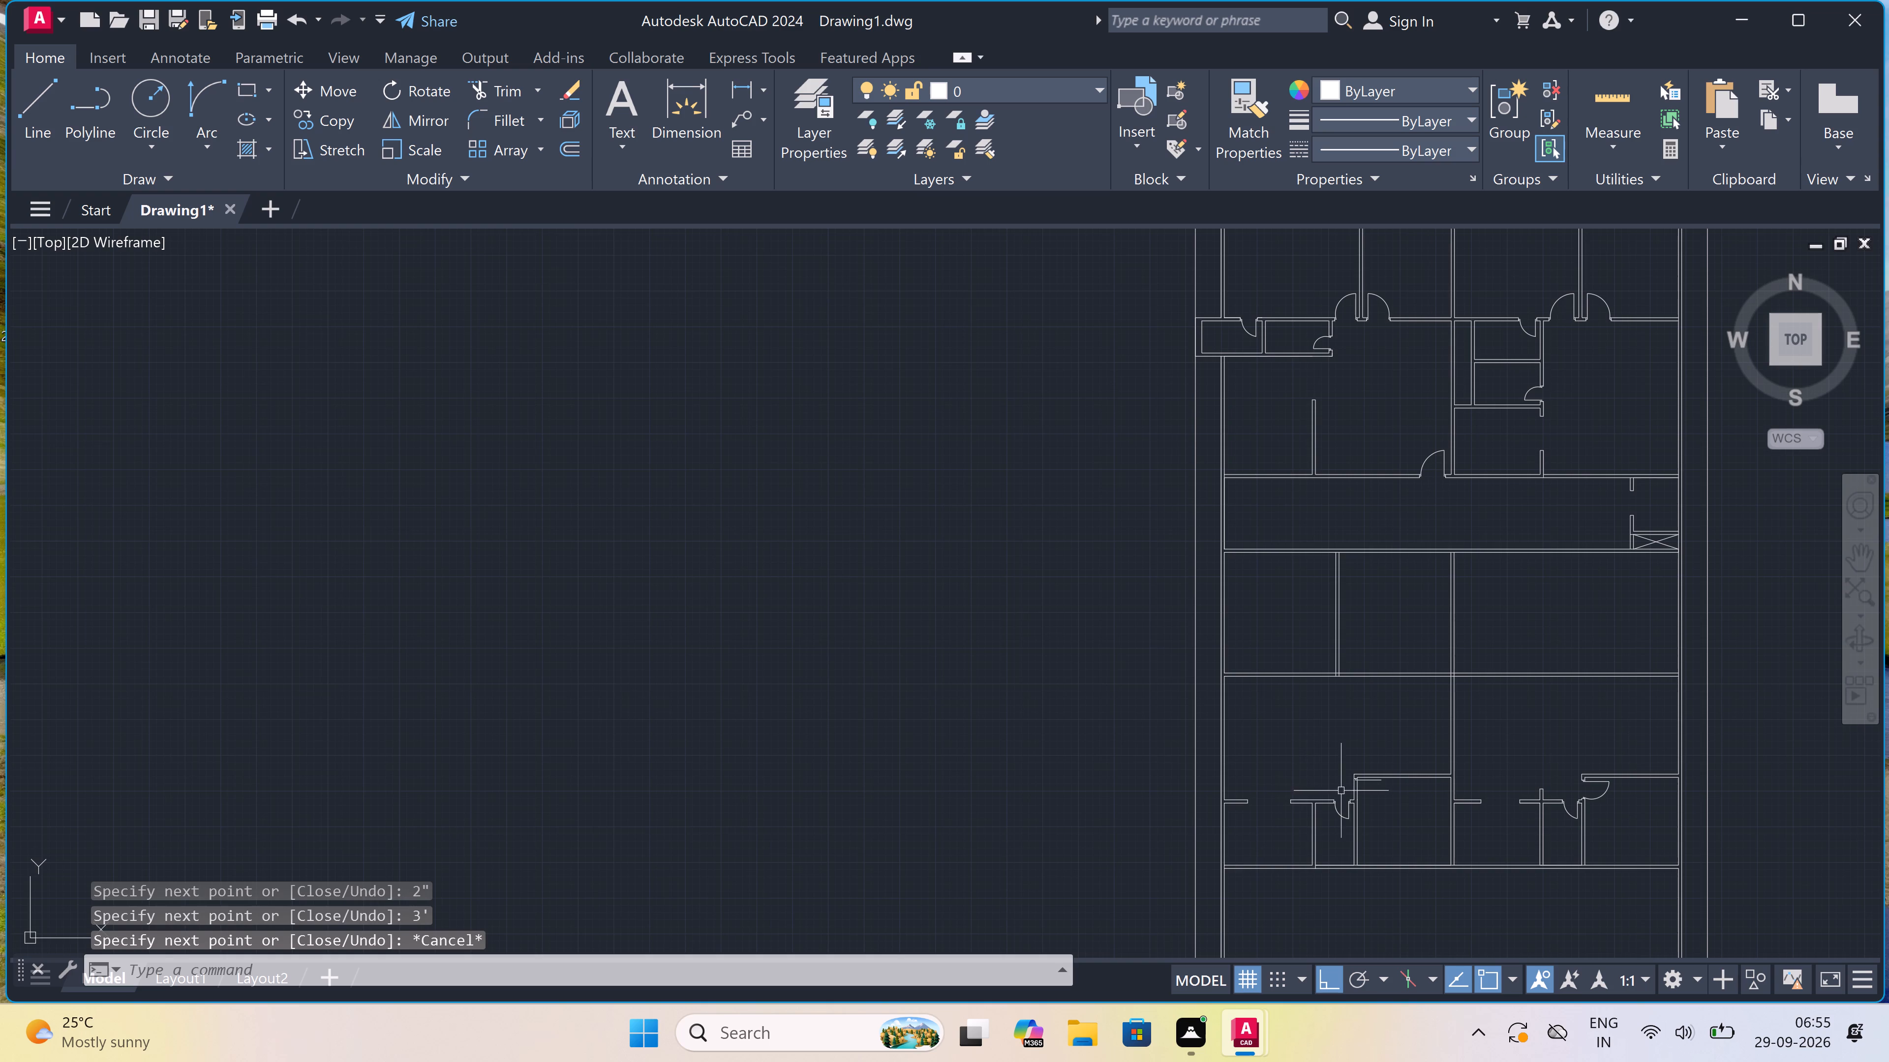
pyautogui.scroll(4, 1411, 791)
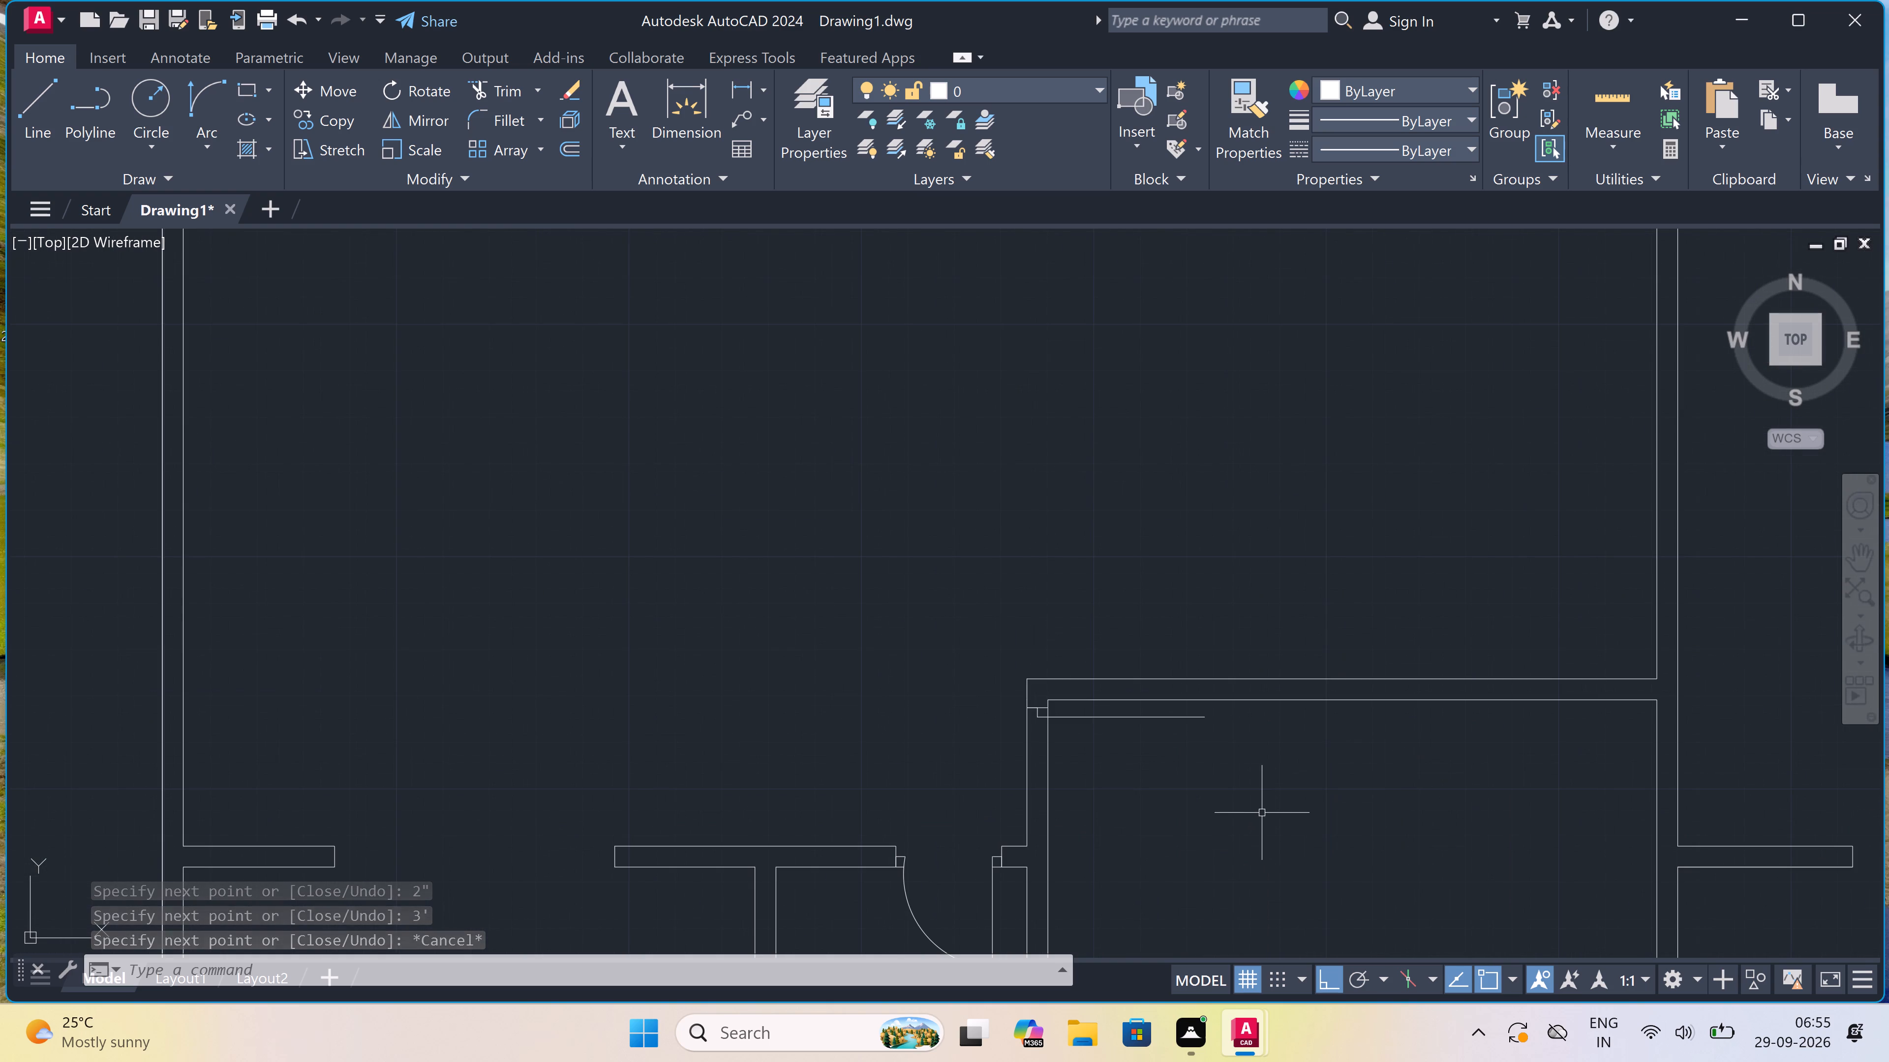
pyautogui.scroll(2, 1044, 812)
pyautogui.press('space')
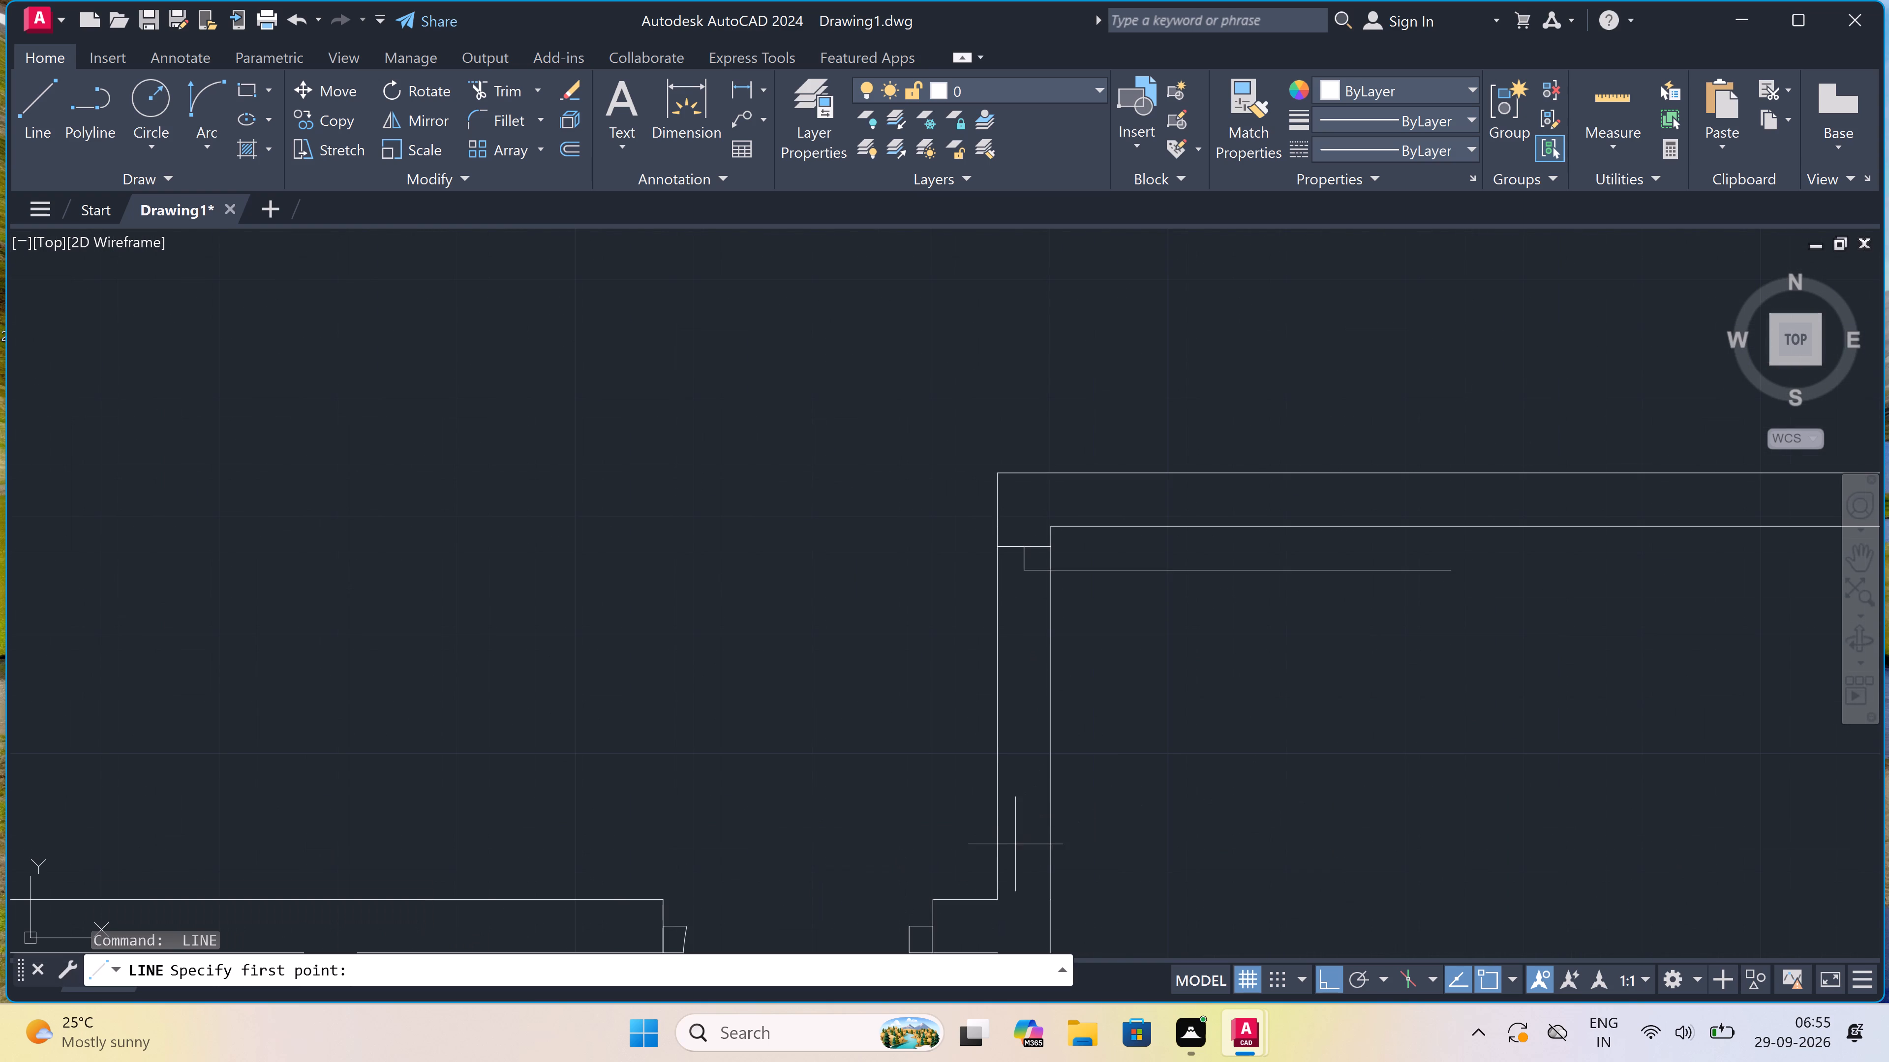
pyautogui.click(1002, 874)
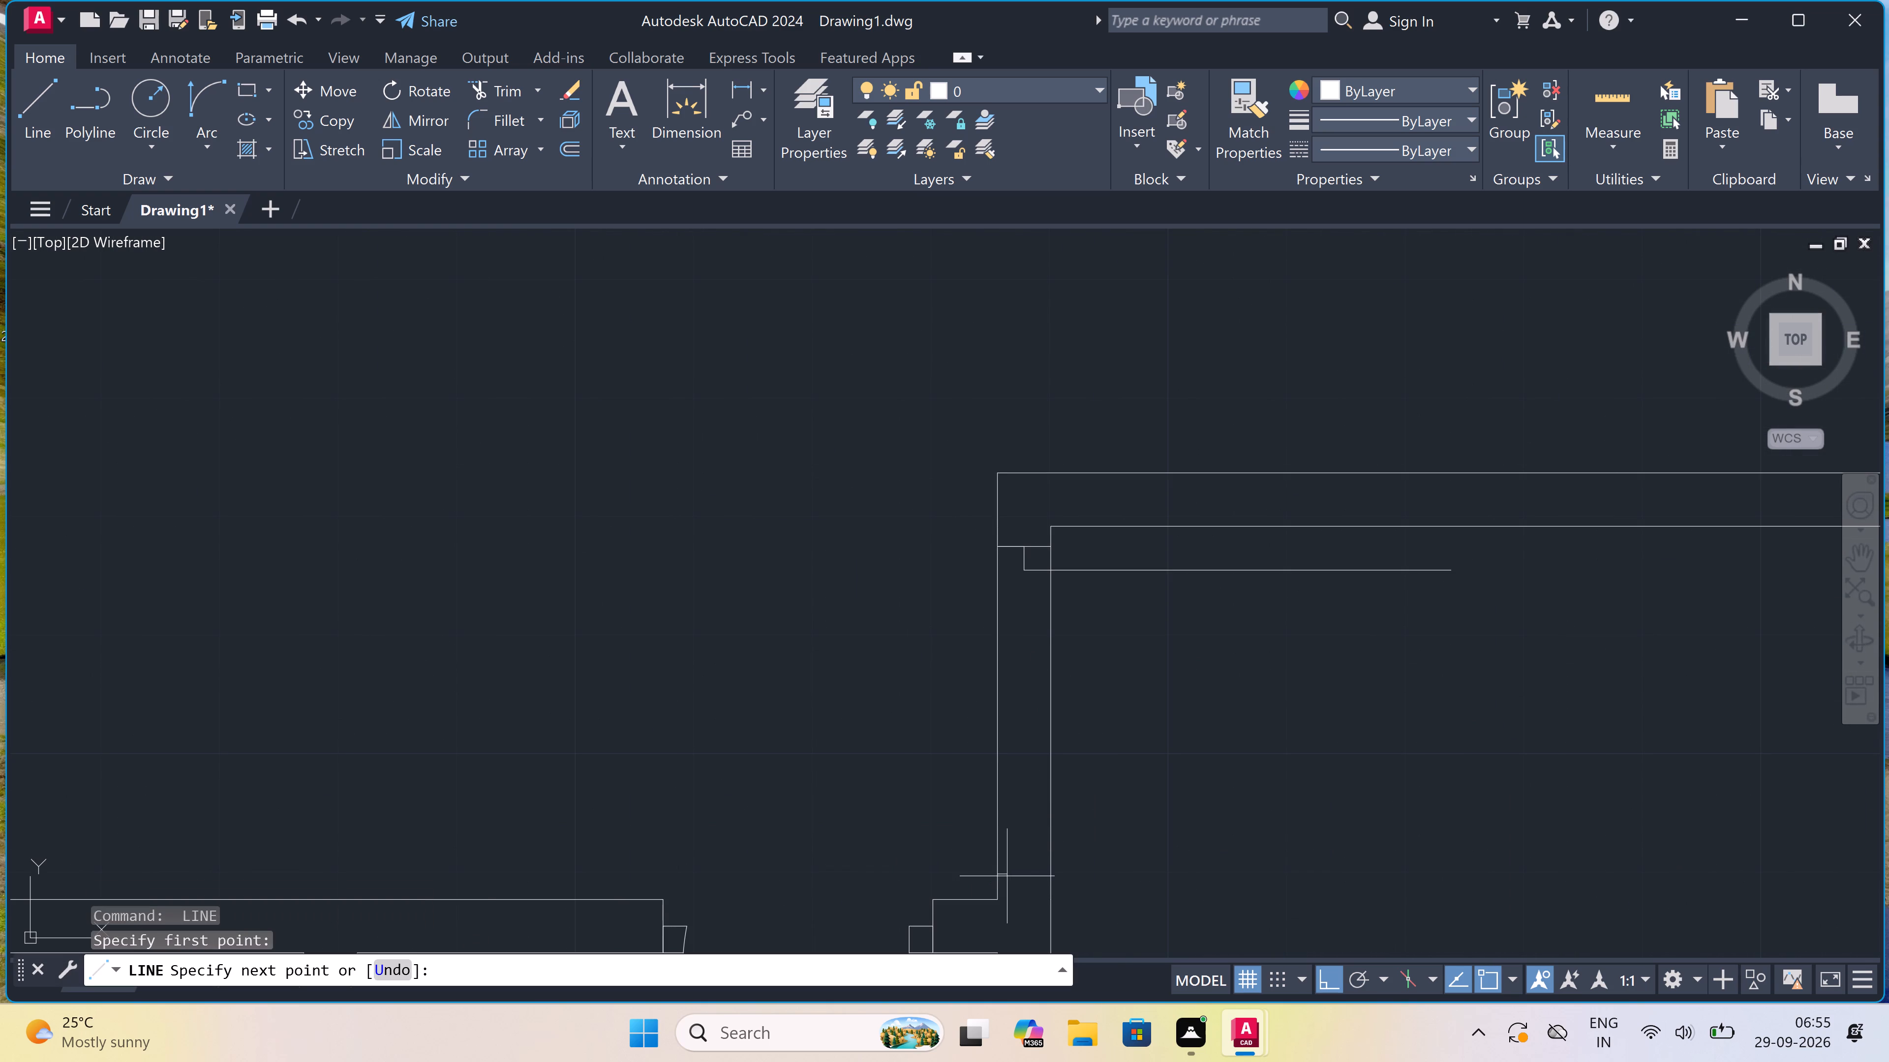
pyautogui.click(1058, 875)
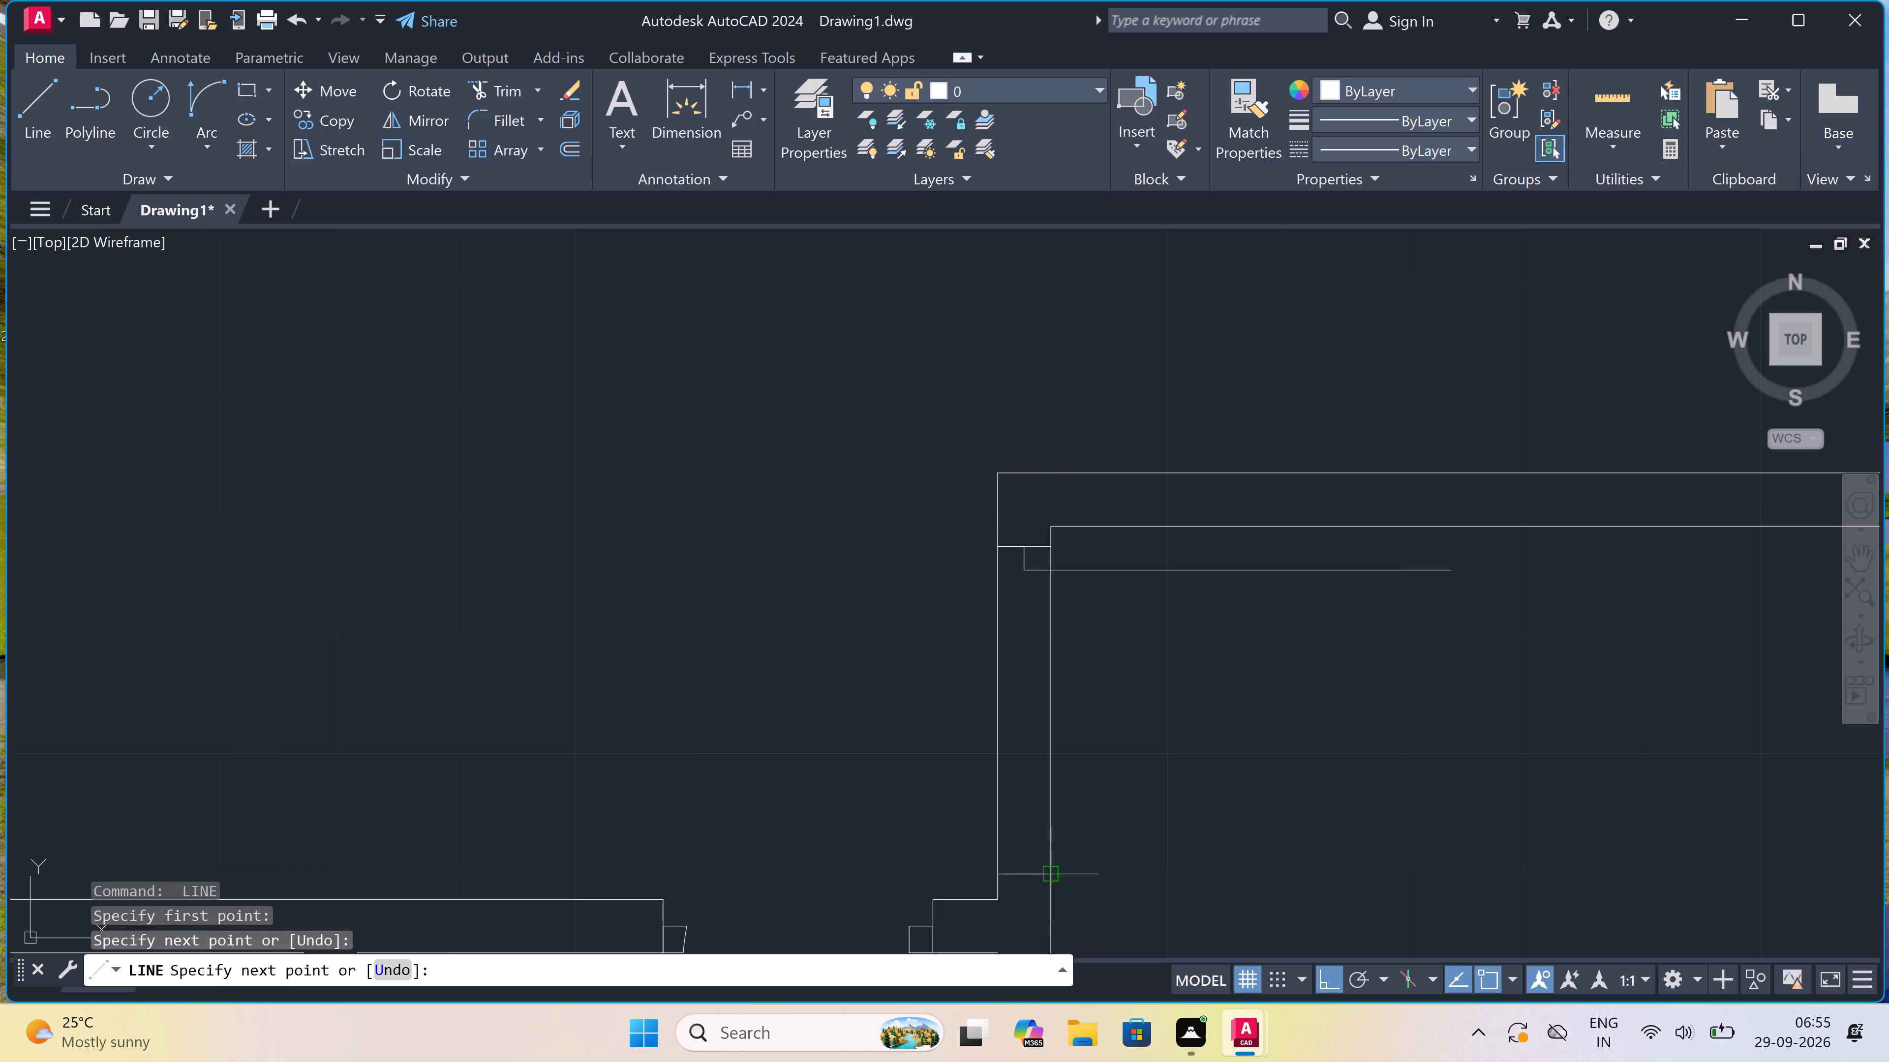
pyautogui.click(1024, 864)
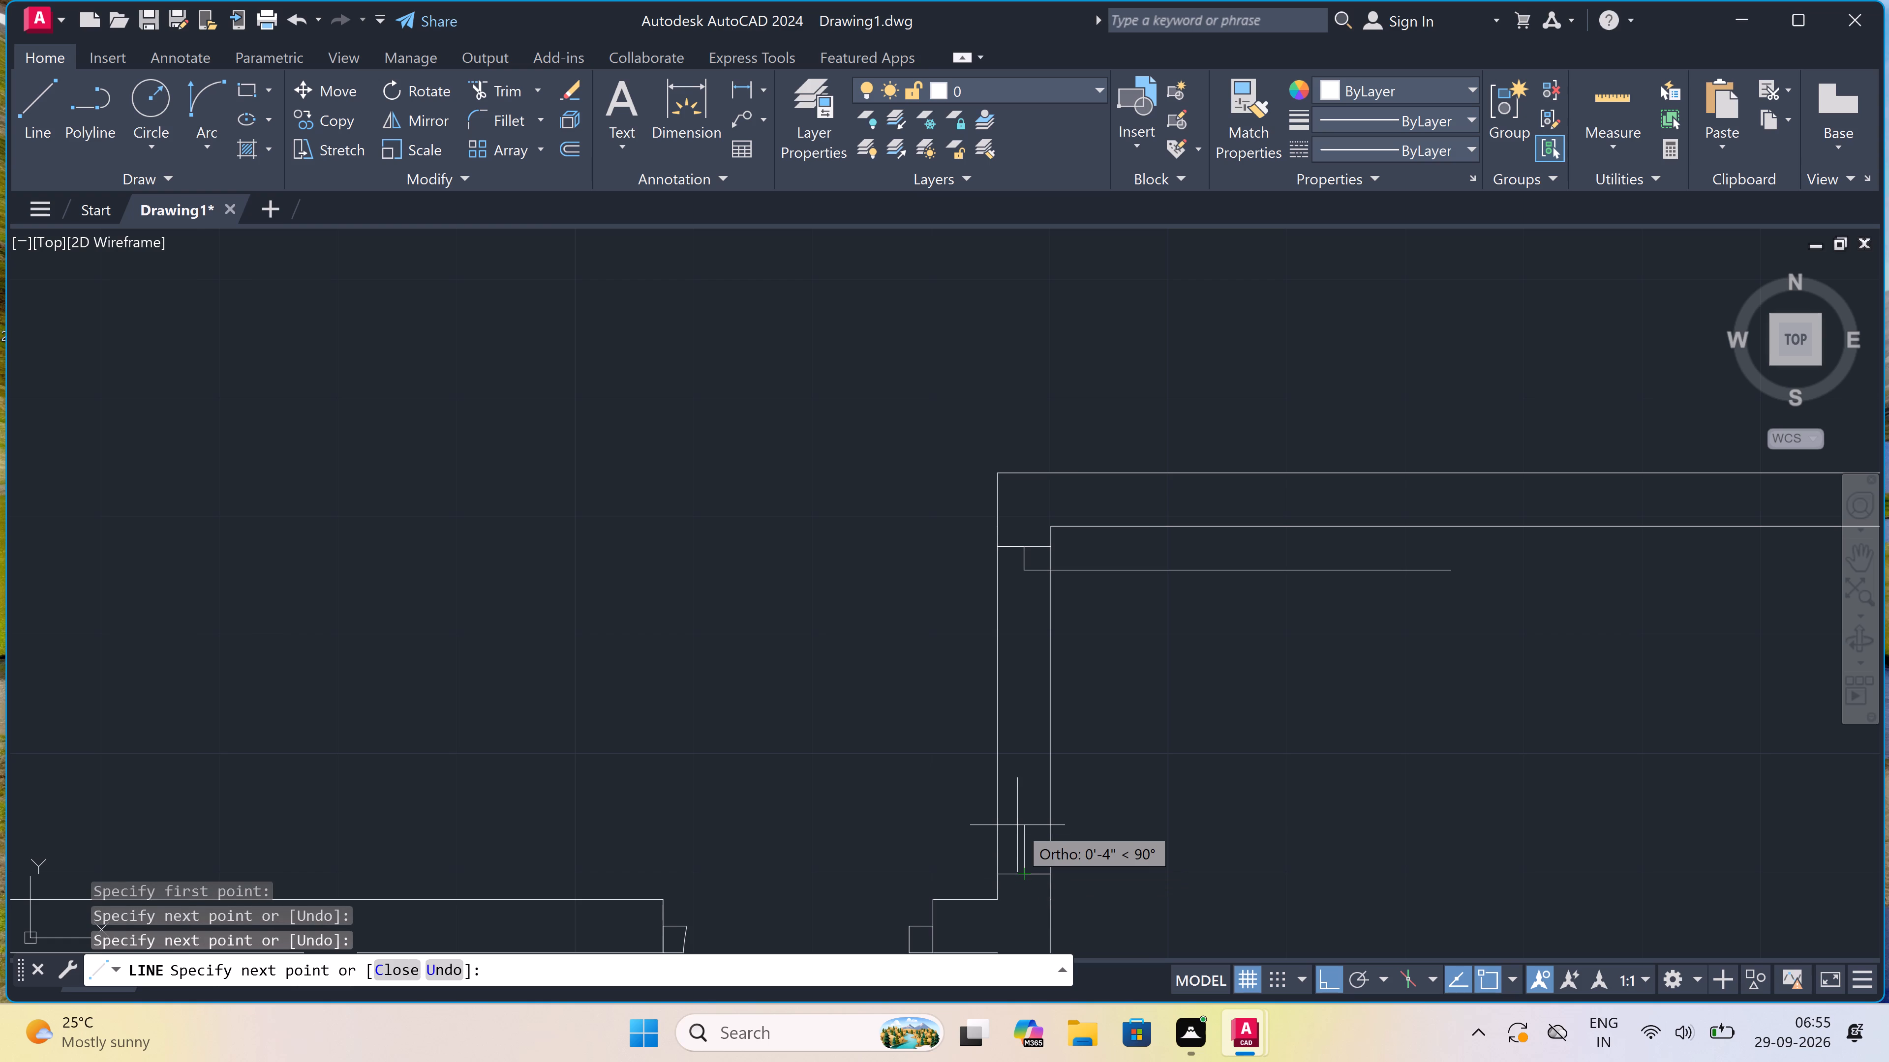
pyautogui.write('2"')
pyautogui.press('space')
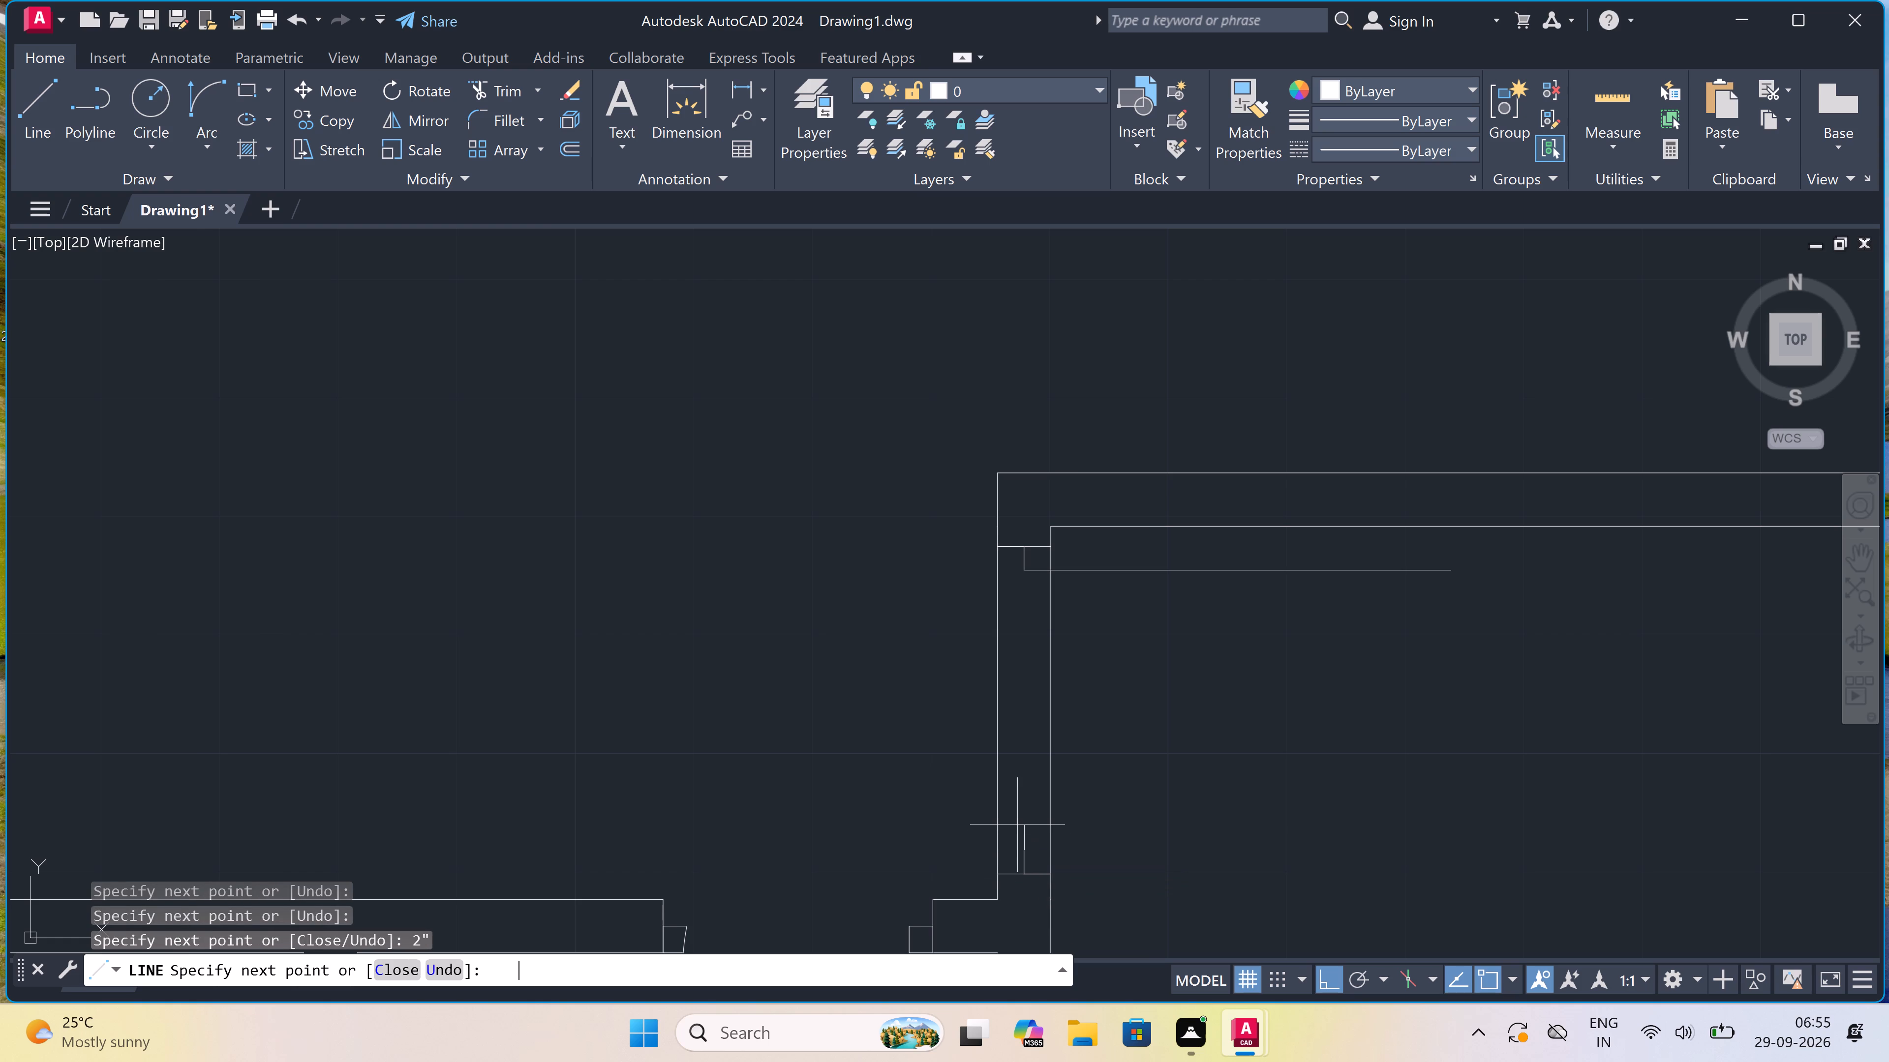
pyautogui.press('Escape')
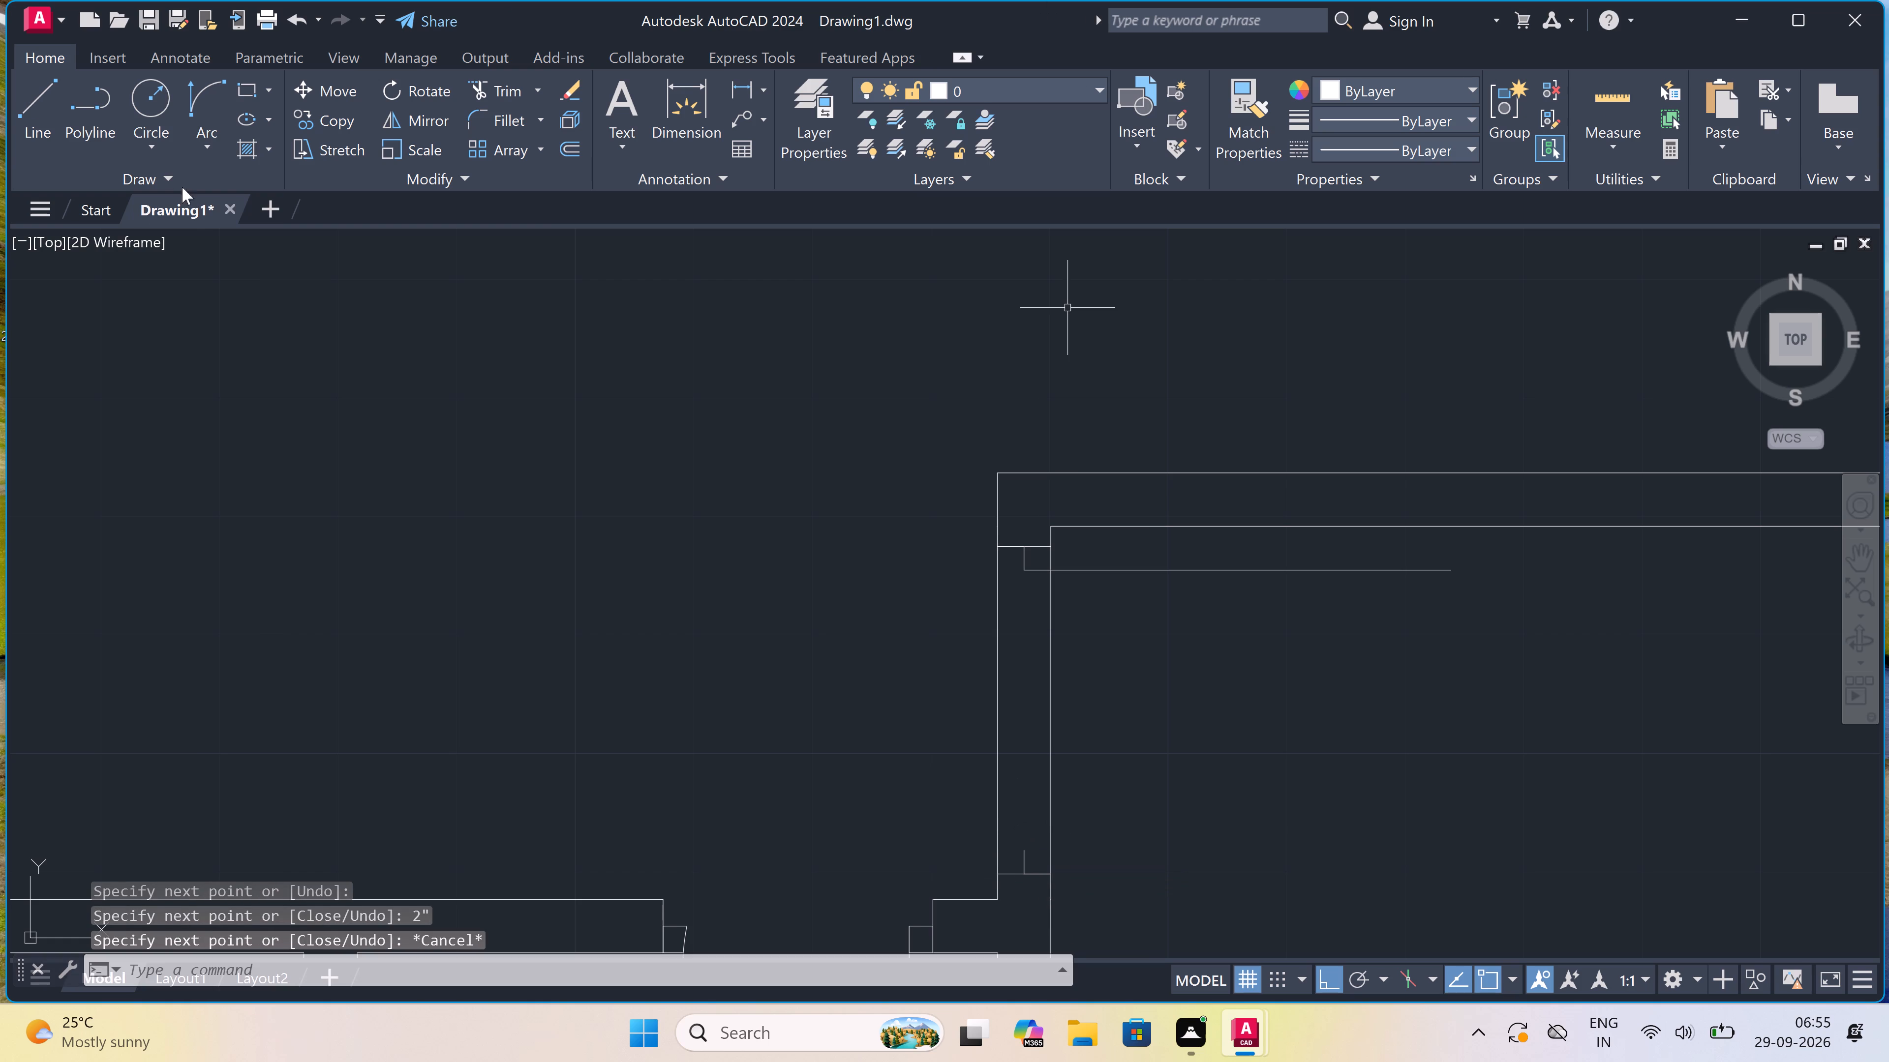
# Draw the door-swing arc from the leaf's free end to the top of the new stub, curving out into the room.
pyautogui.click(203, 100)
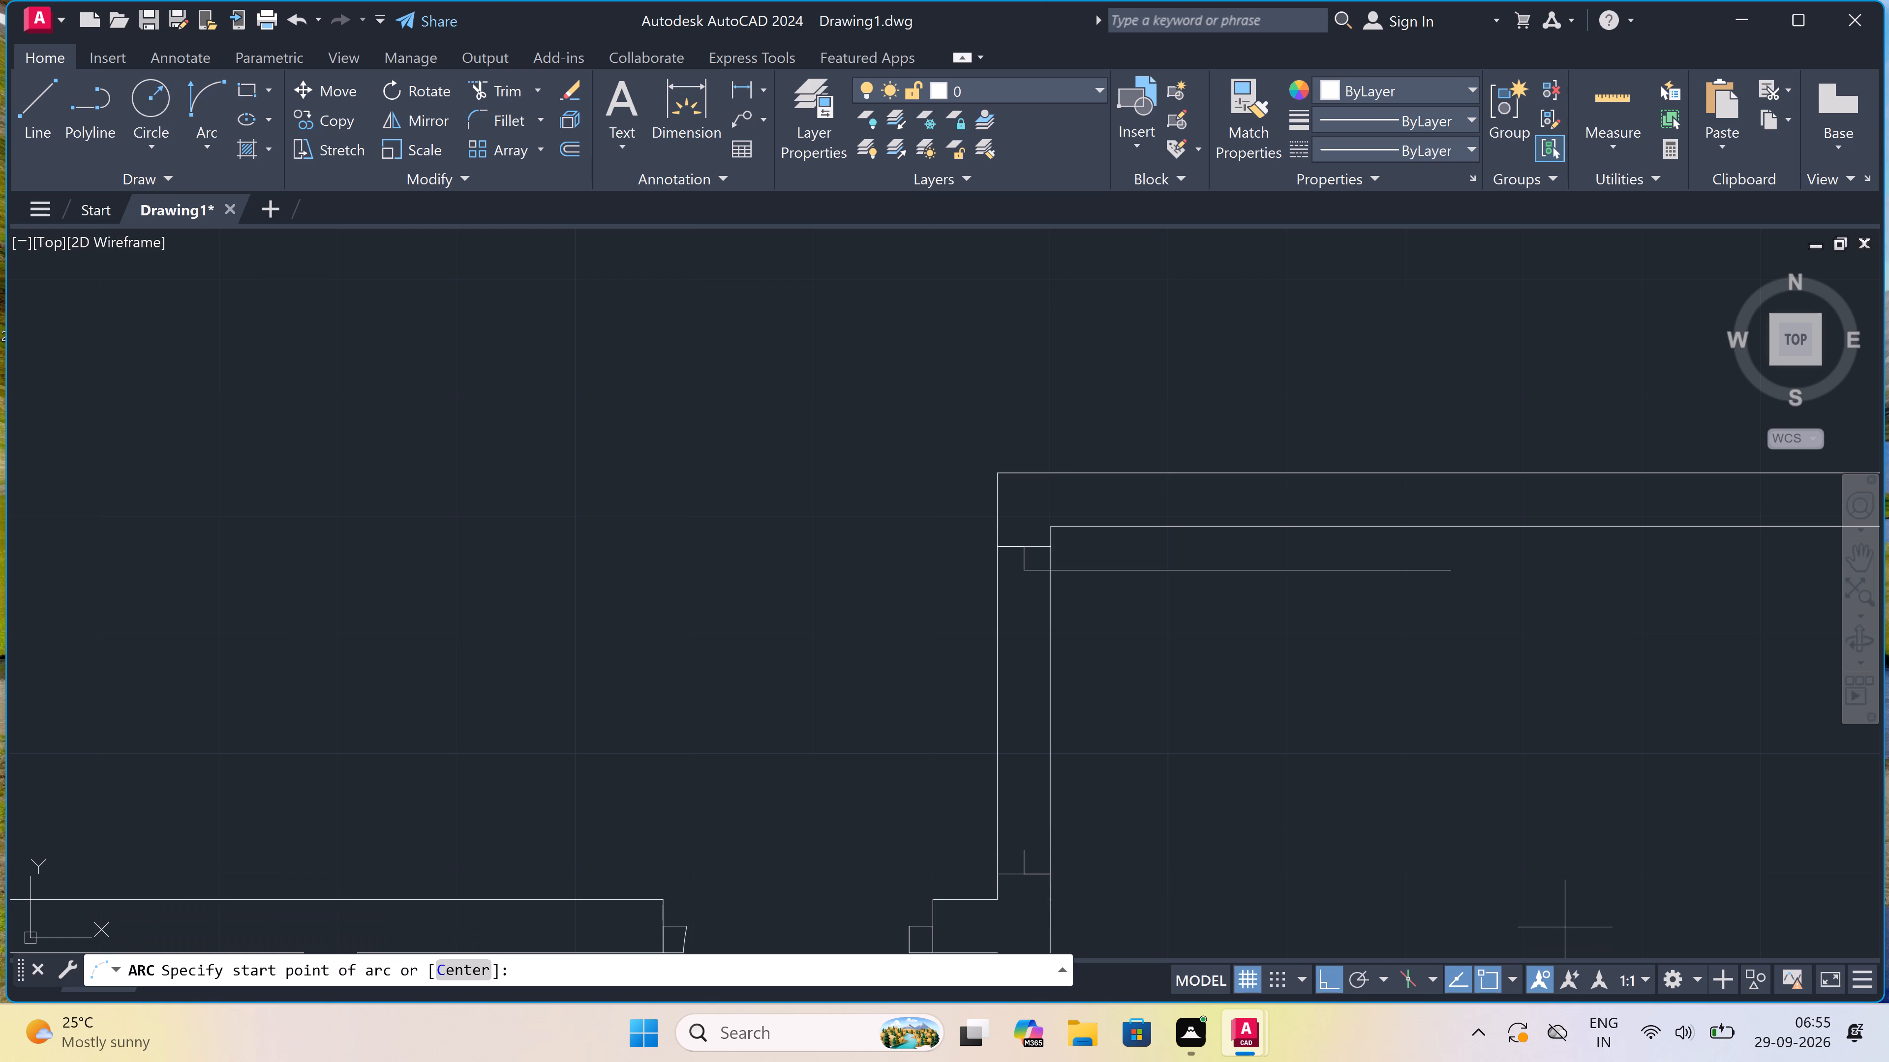
pyautogui.click(1452, 575)
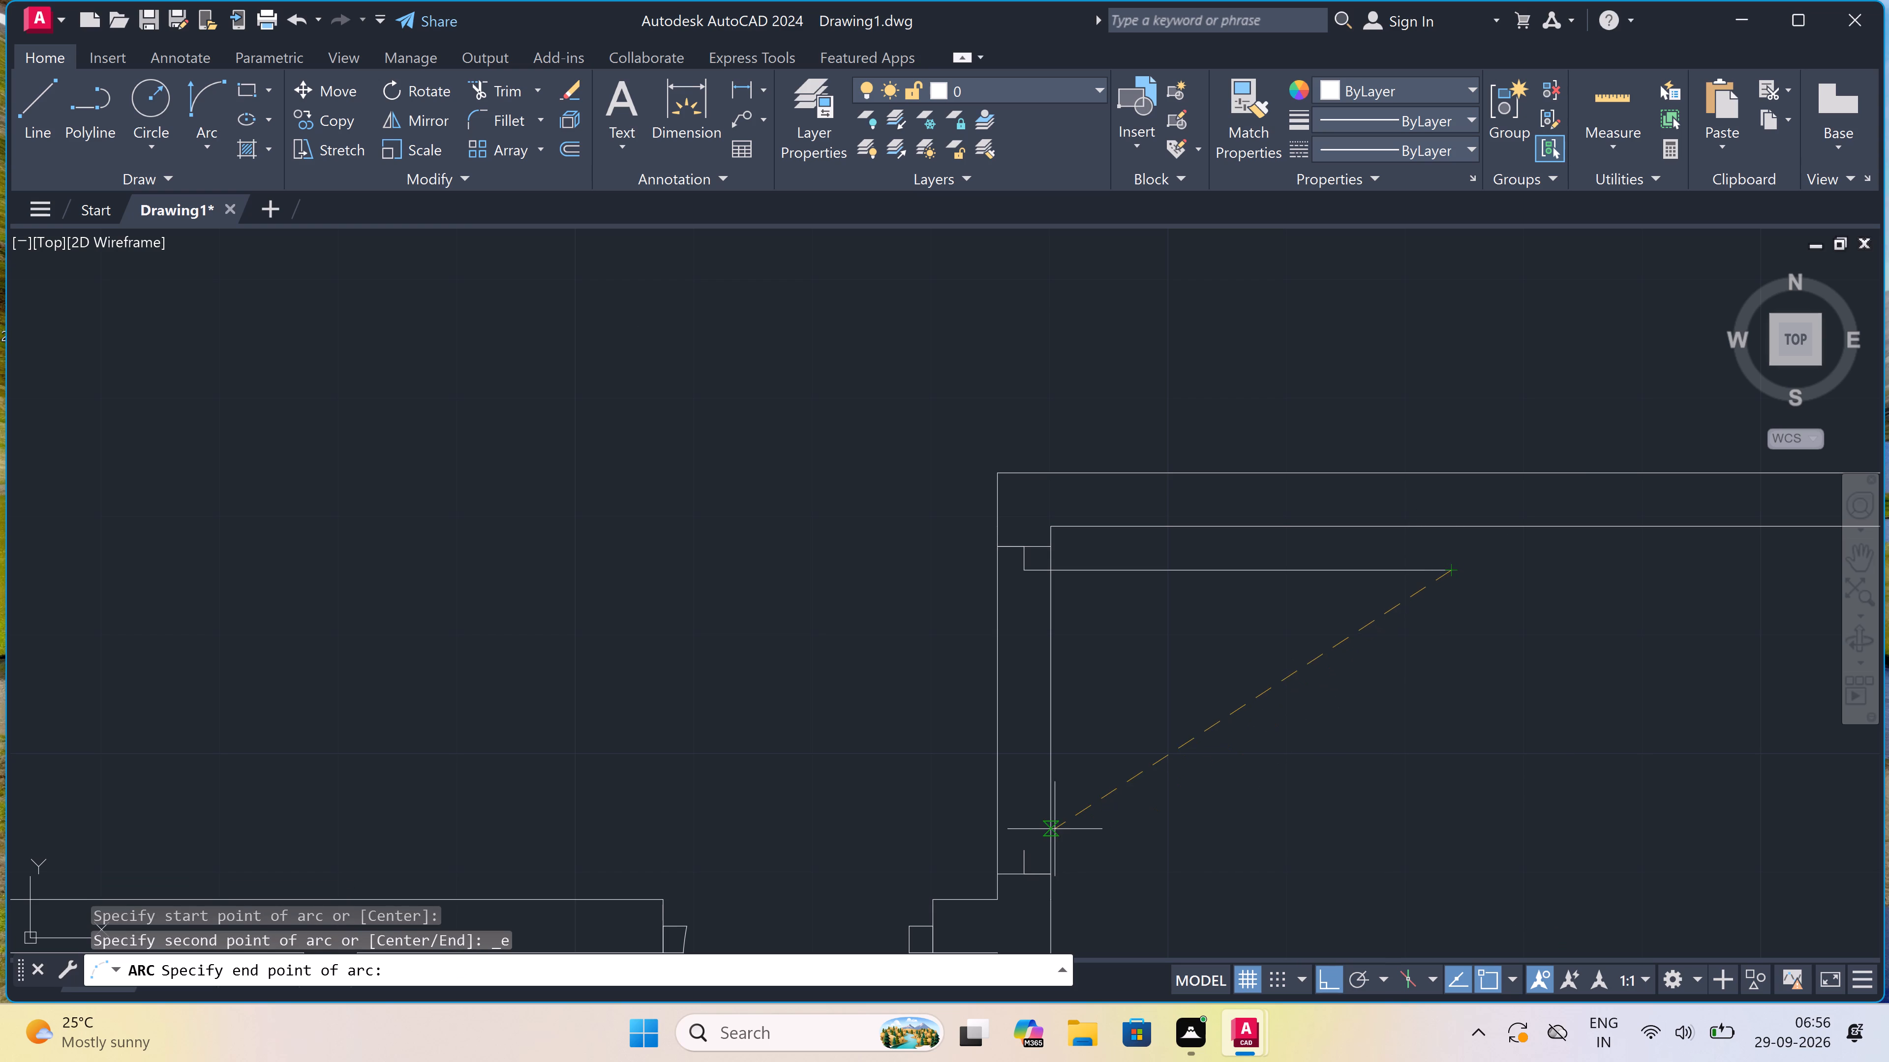
pyautogui.click(1021, 854)
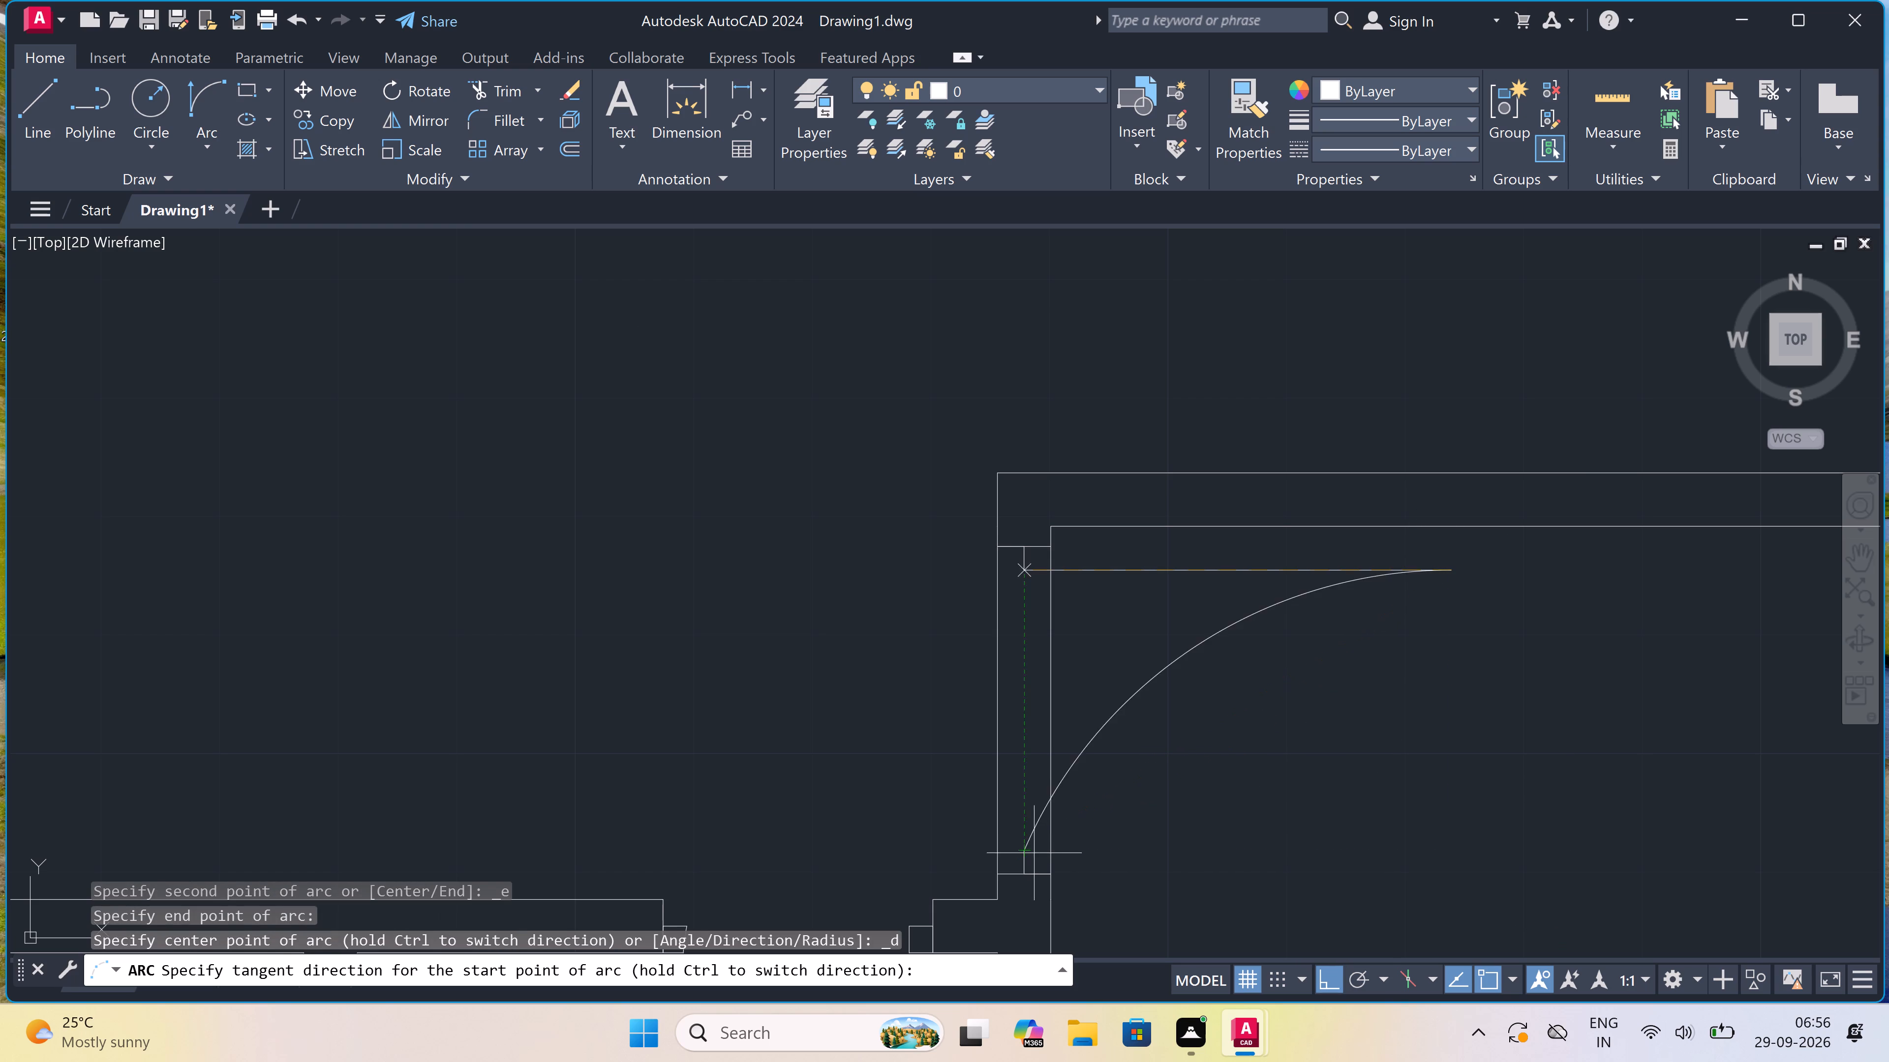
pyautogui.click(1462, 830)
# Trim both vertical wall lines across the door opening between the two jambs.
pyautogui.write('tr')
pyautogui.press('space')
pyautogui.click(1080, 705)
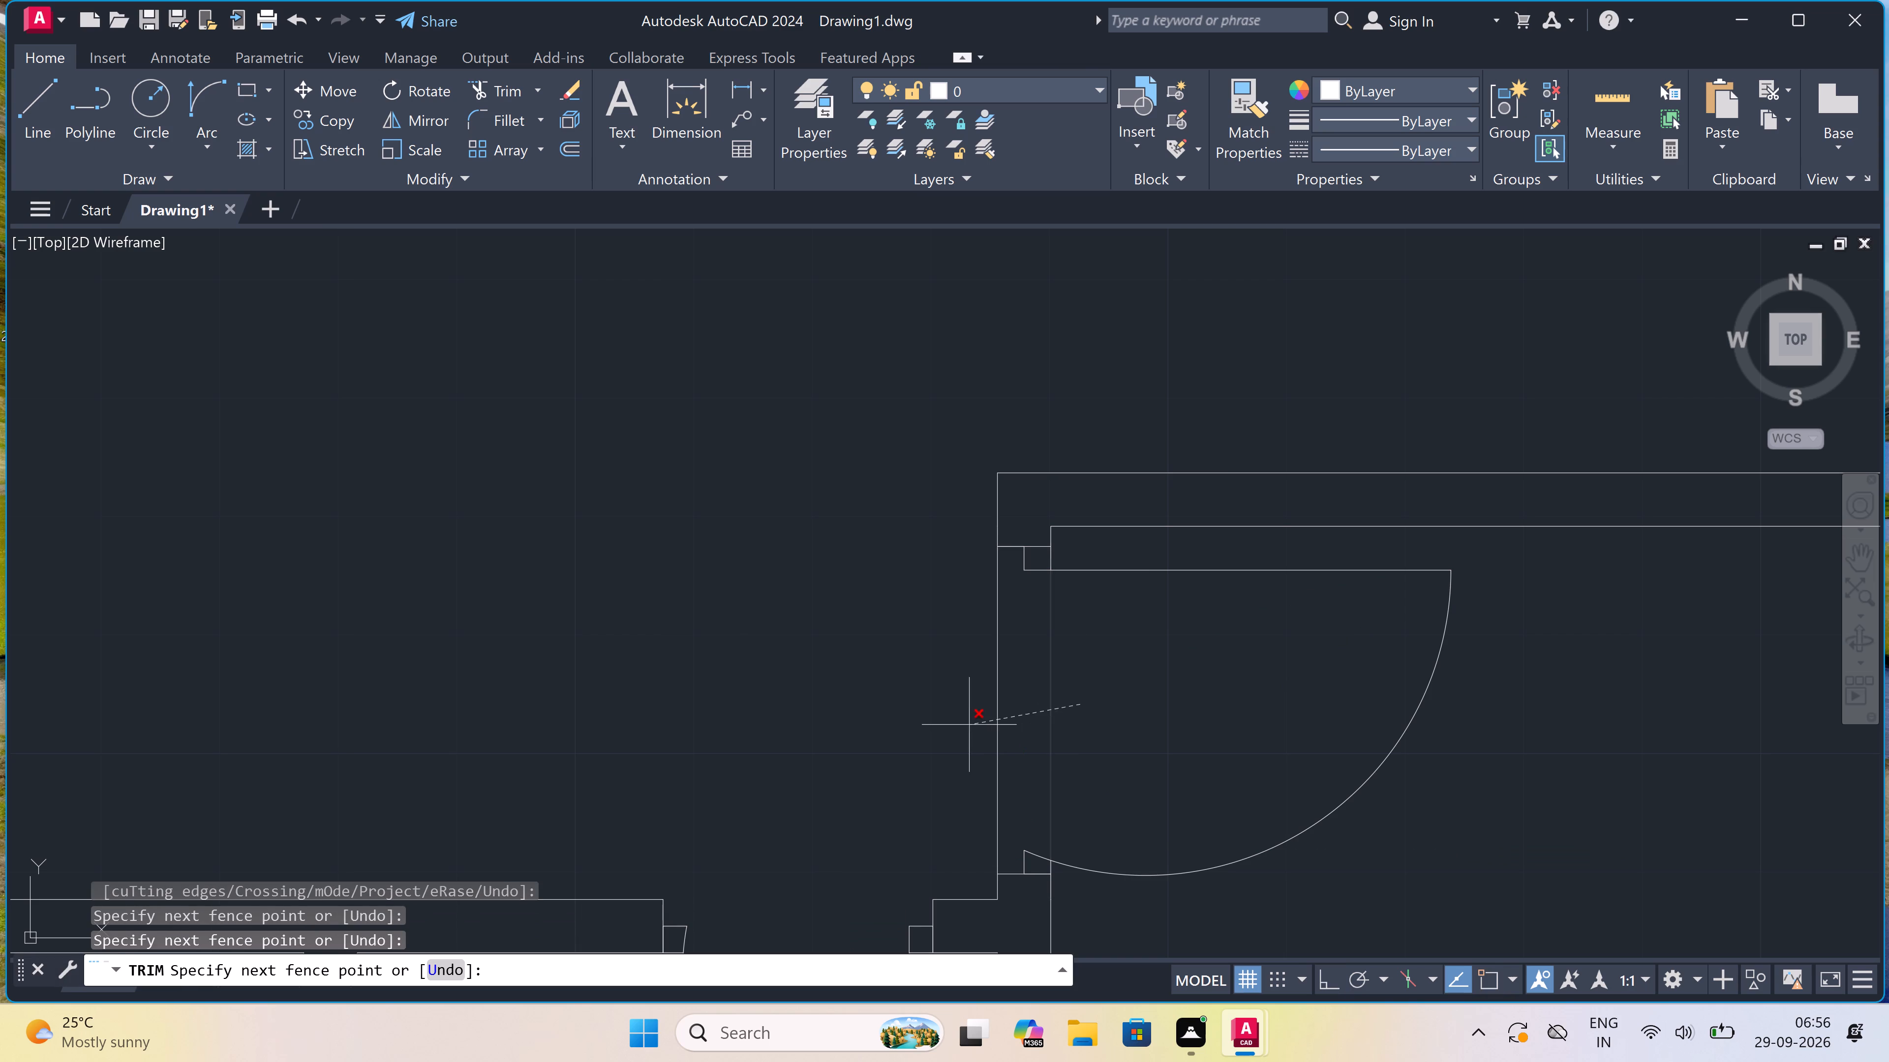
pyautogui.click(963, 728)
# Trim the partition's left line and the upper wall line where the vertical partition meets the horizontal wall above the new door.
pyautogui.scroll(-5, 1009, 716)
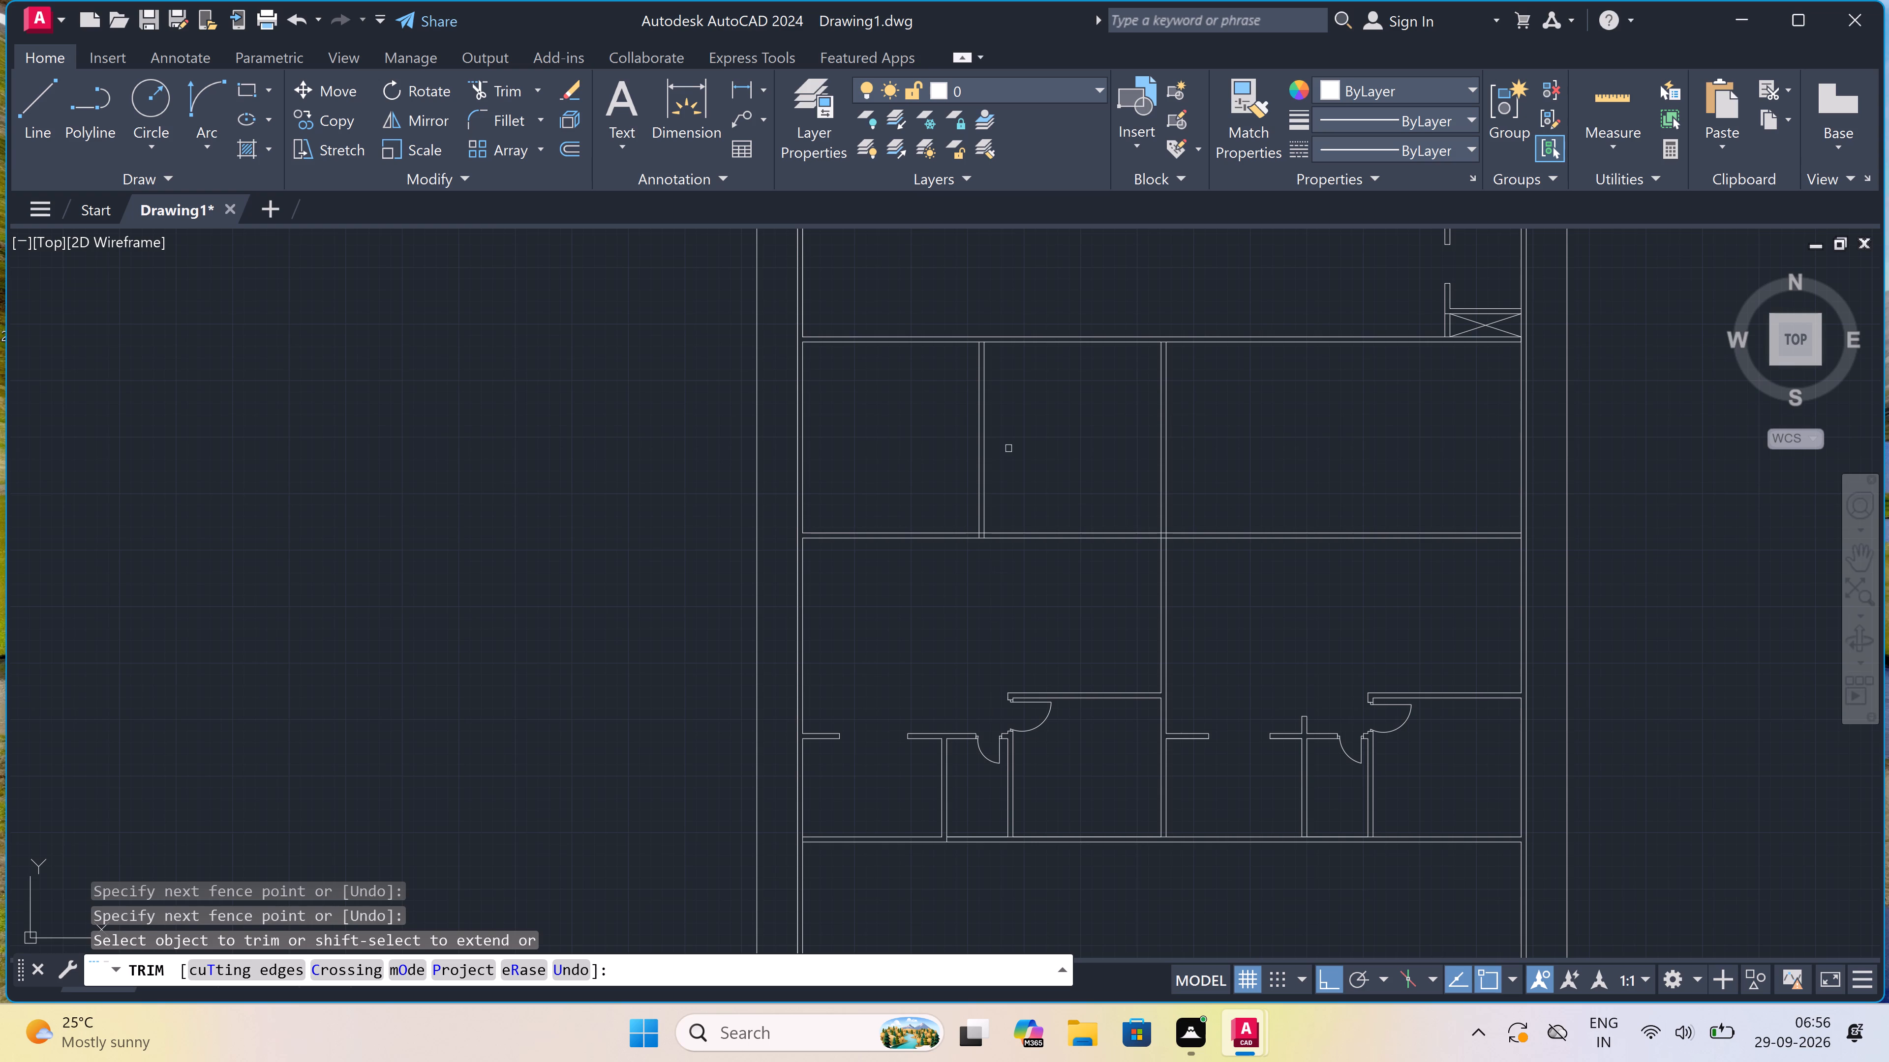
pyautogui.scroll(1, 1008, 448)
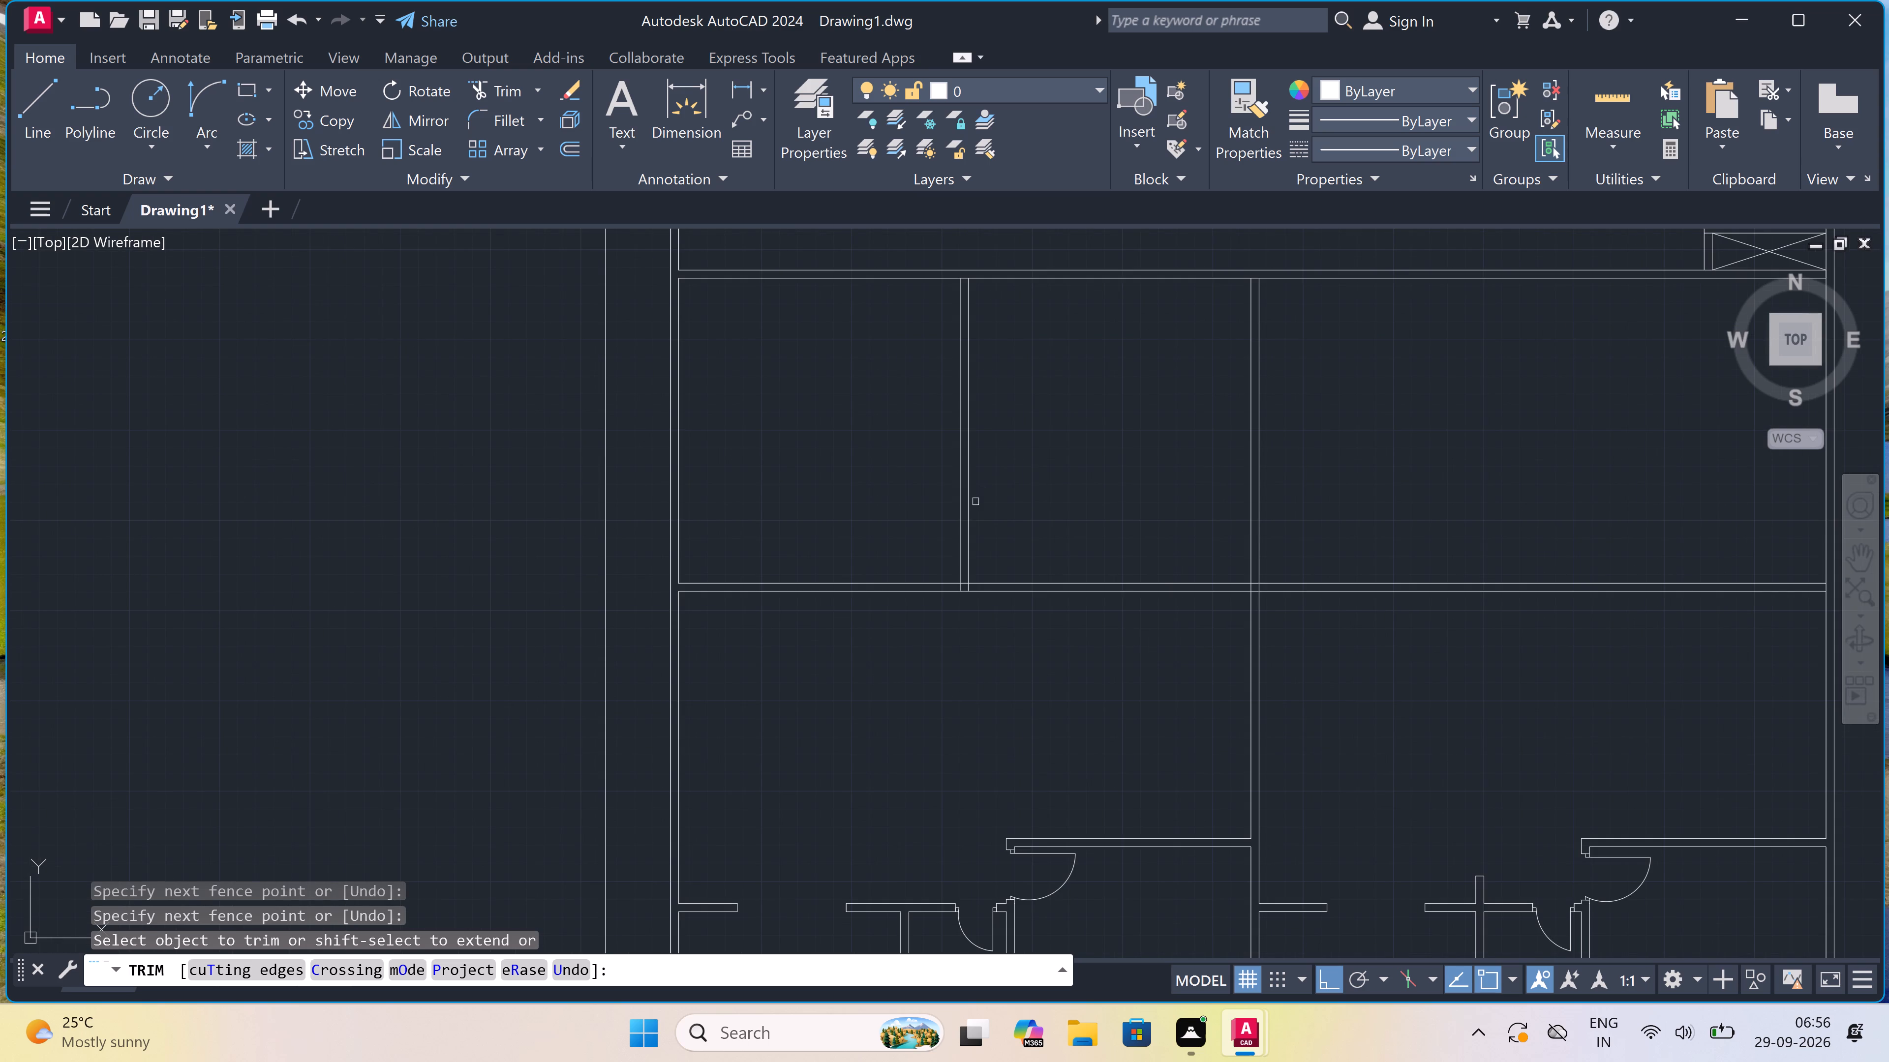
pyautogui.scroll(1, 969, 511)
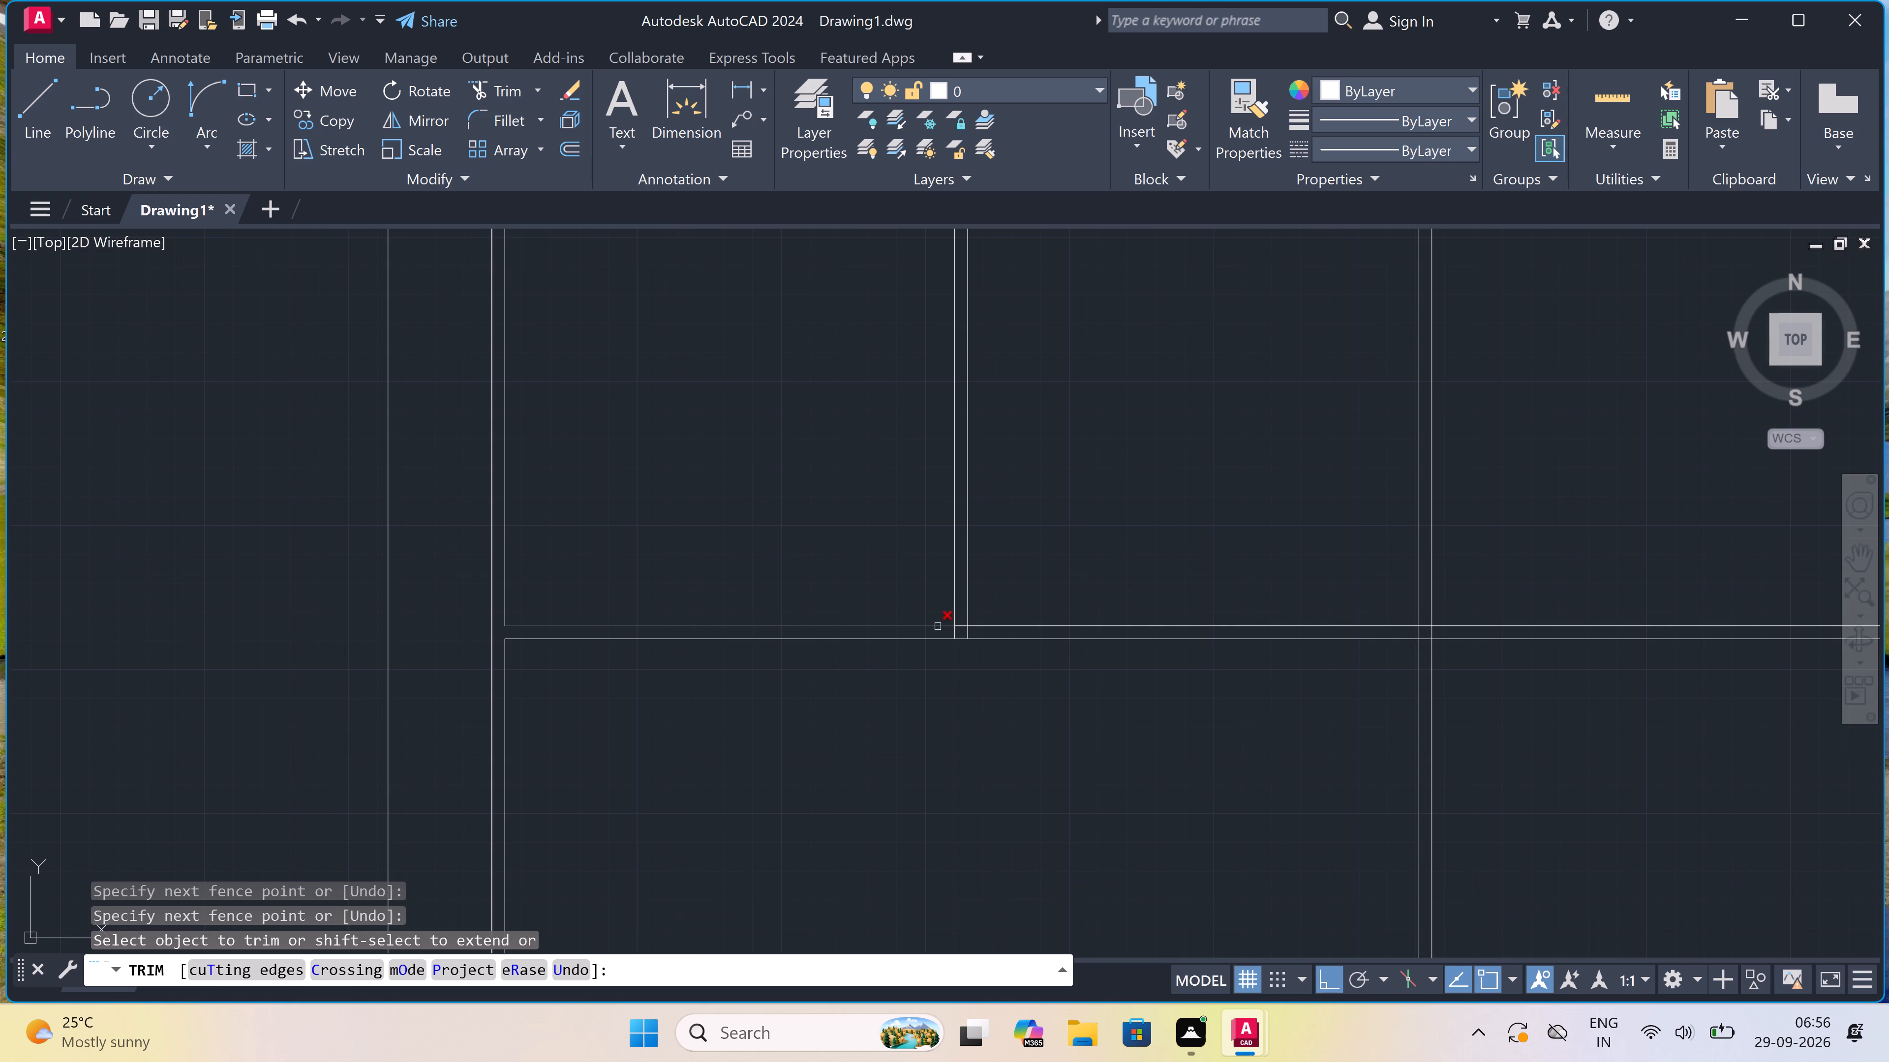
pyautogui.scroll(3, 944, 631)
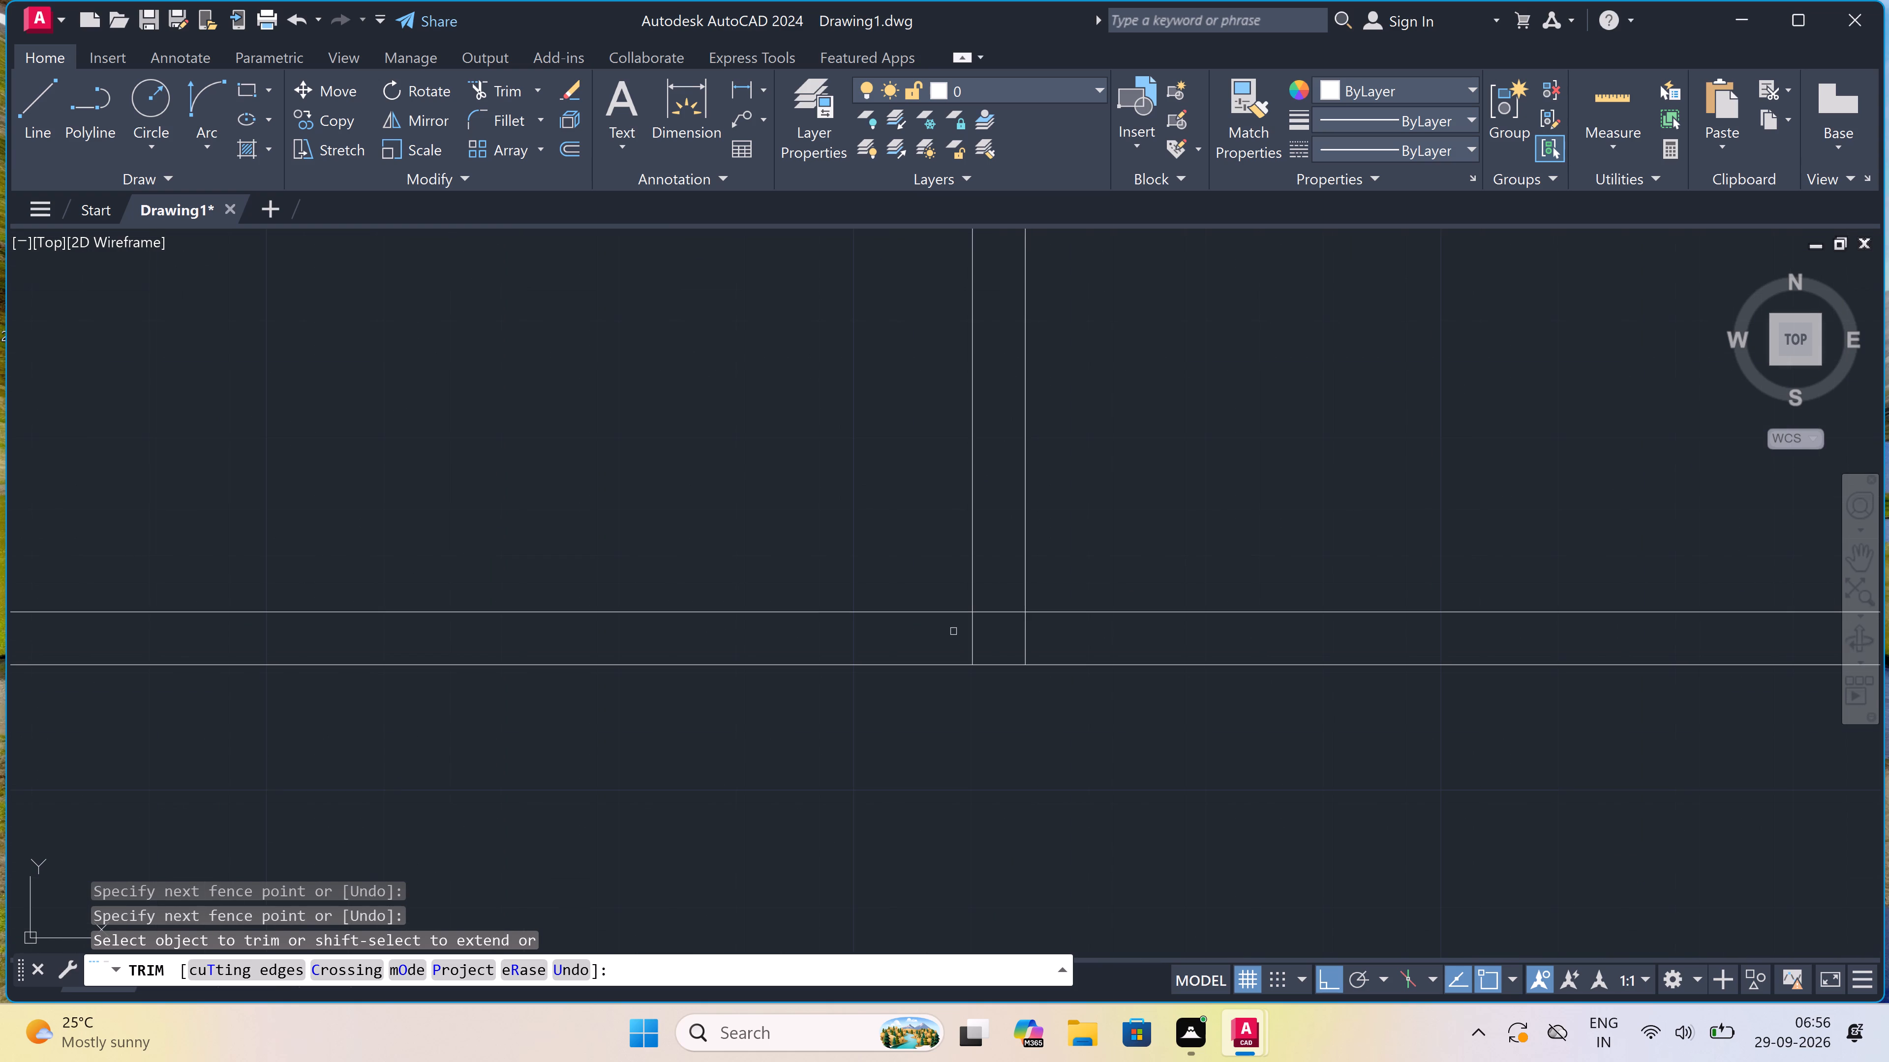
pyautogui.click(953, 631)
pyautogui.click(995, 642)
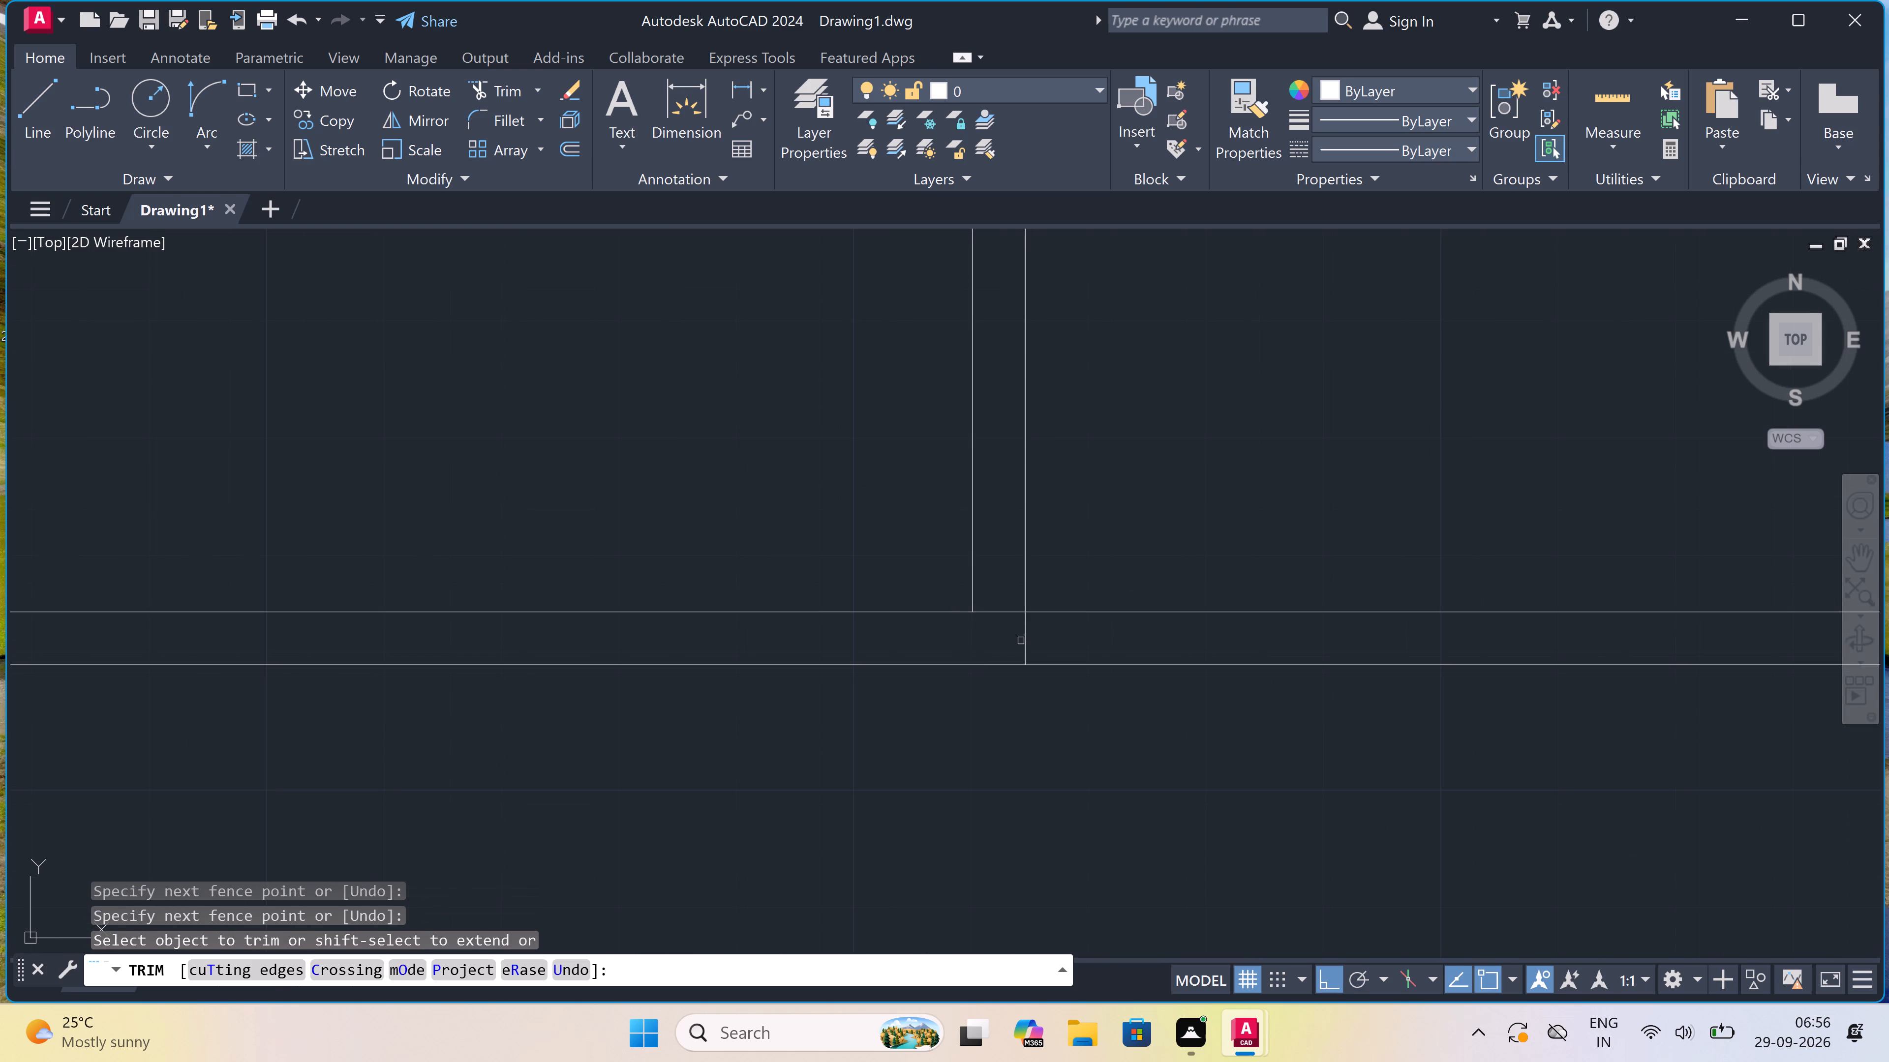
pyautogui.click(1021, 640)
pyautogui.click(1016, 555)
pyautogui.press('Escape')
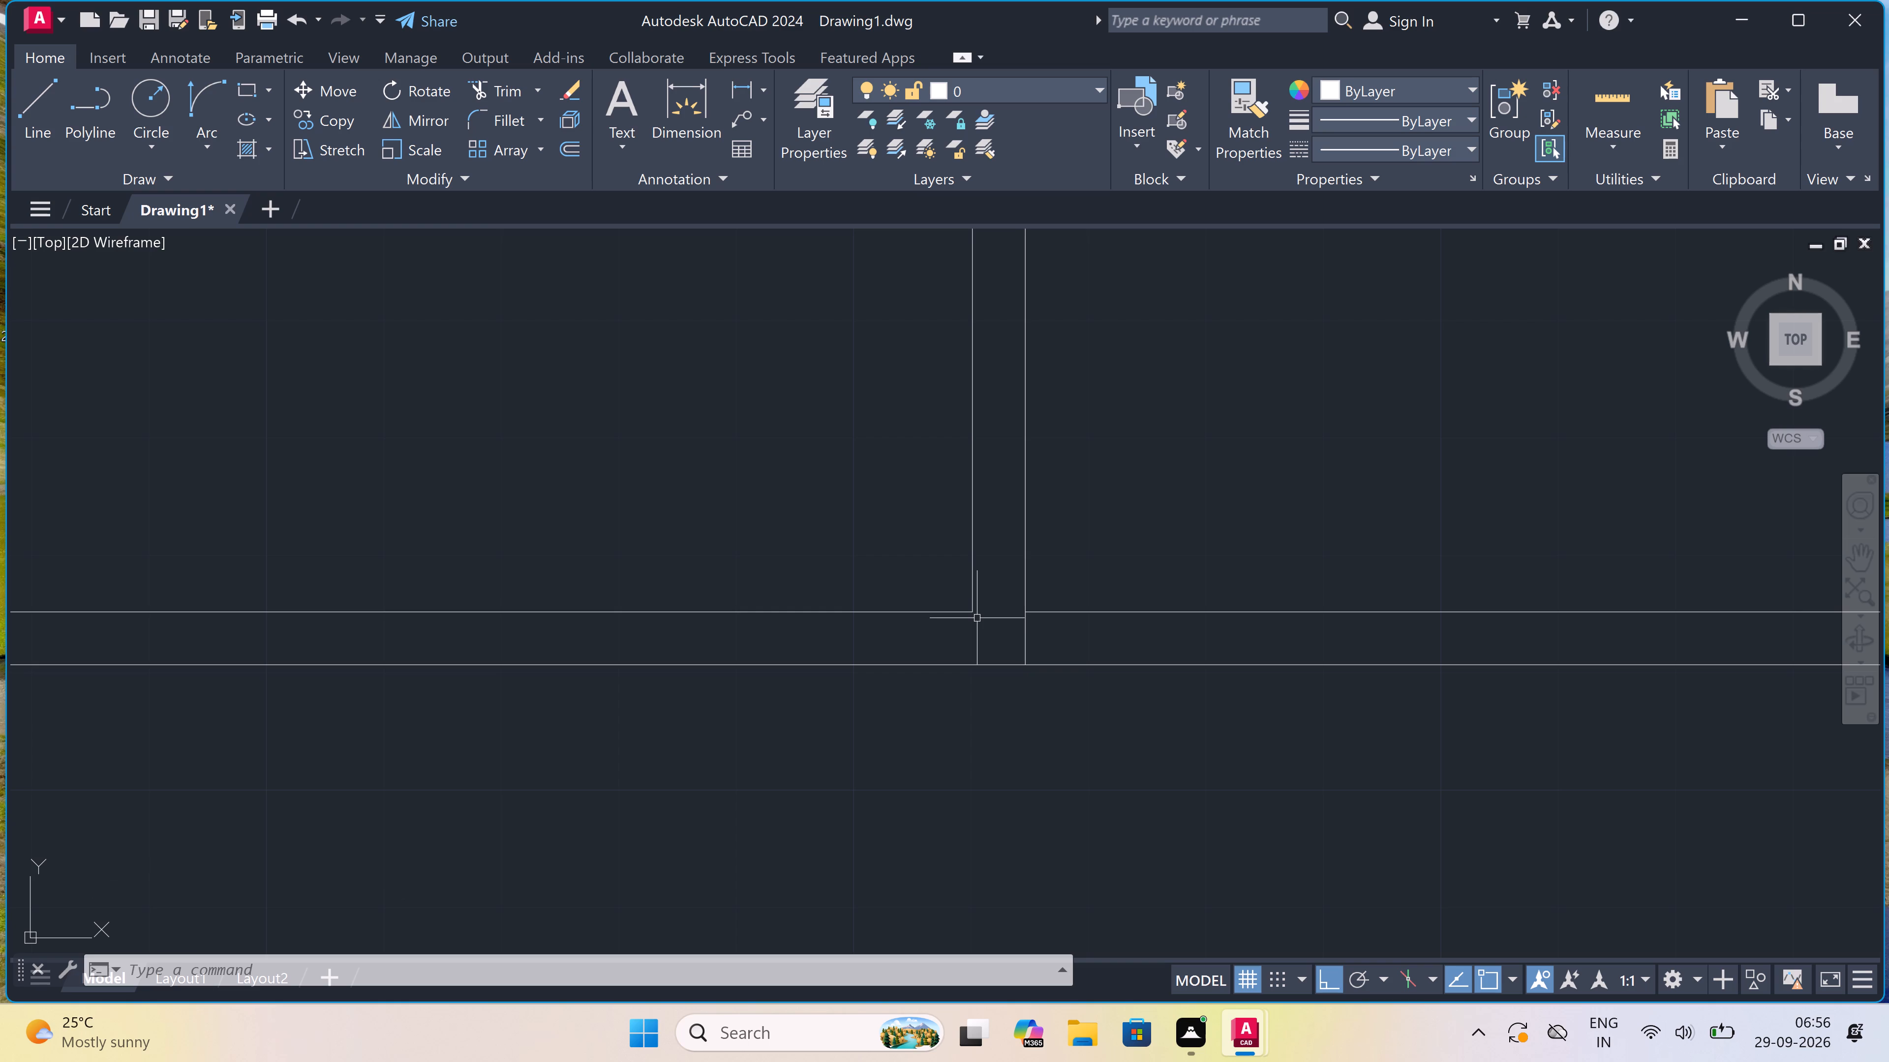
# Draw a 10'9" line up along the central vertical wall from its corner with the top wall of the new door's room.
pyautogui.scroll(-6, 976, 617)
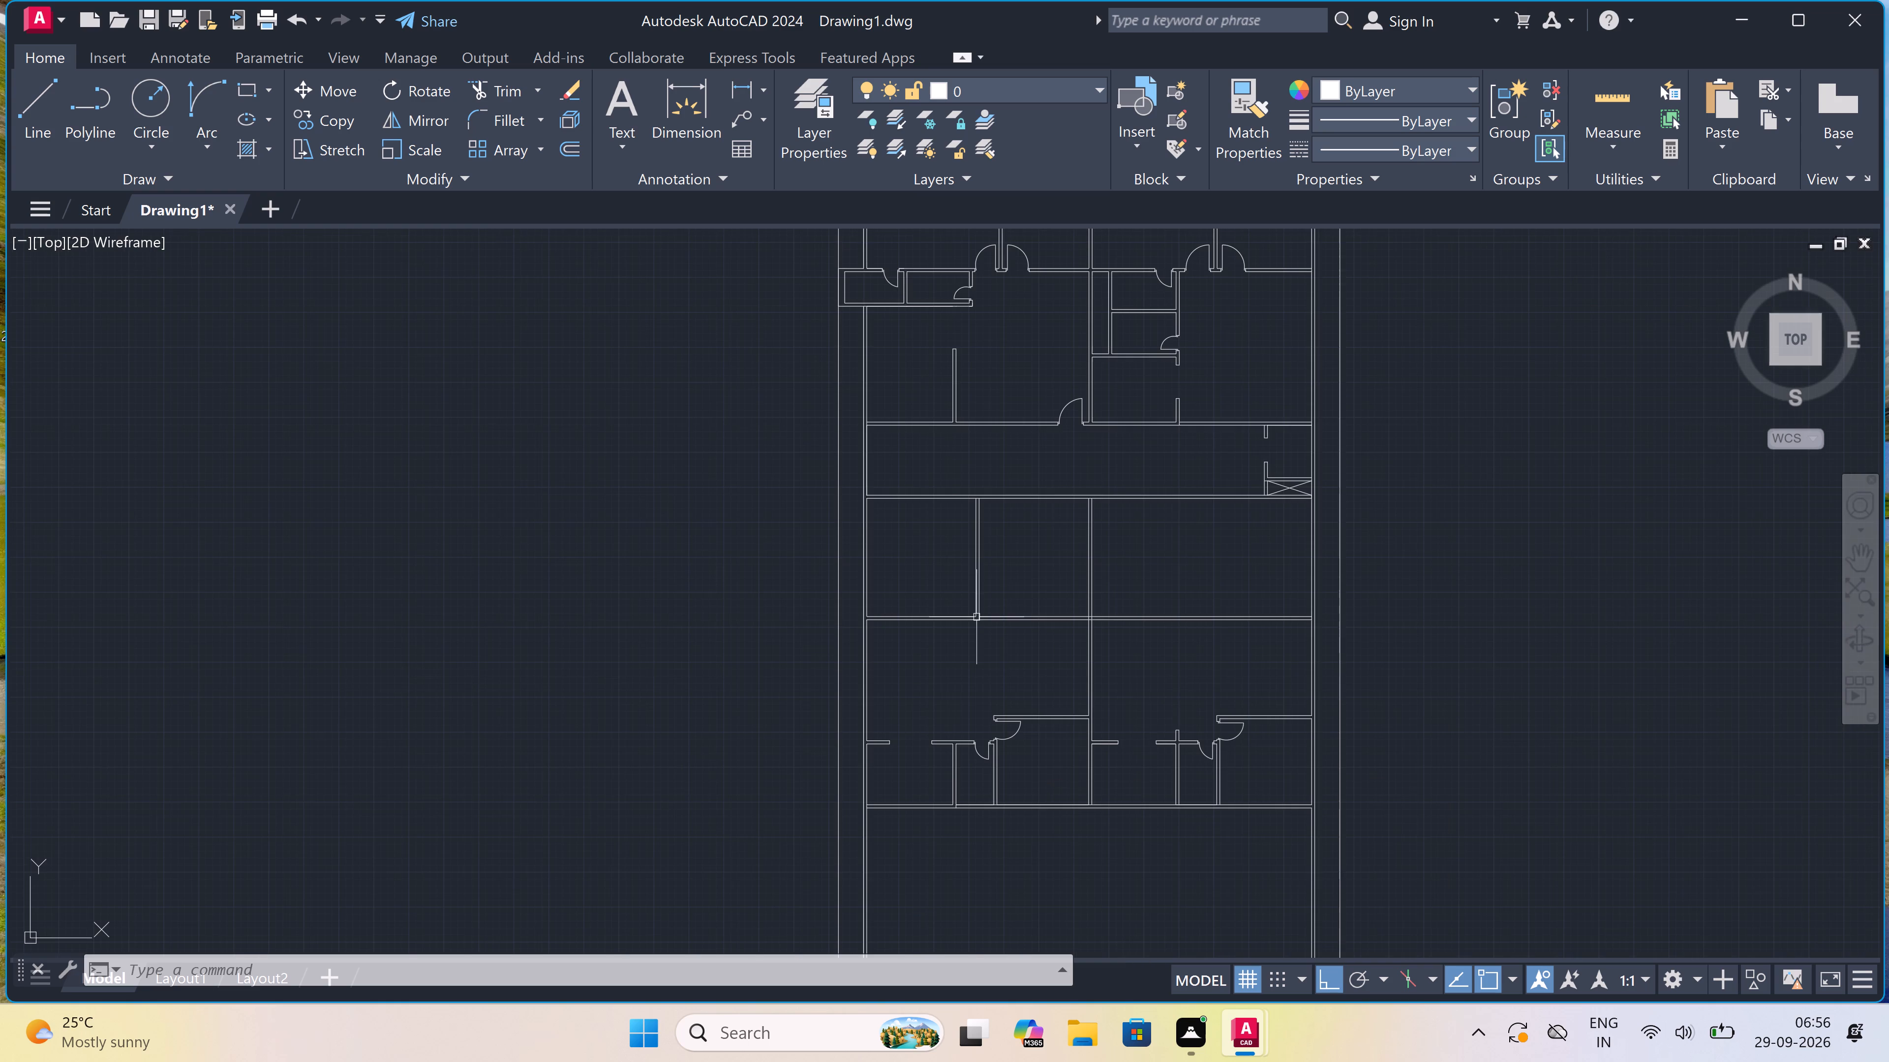
pyautogui.scroll(2, 1026, 639)
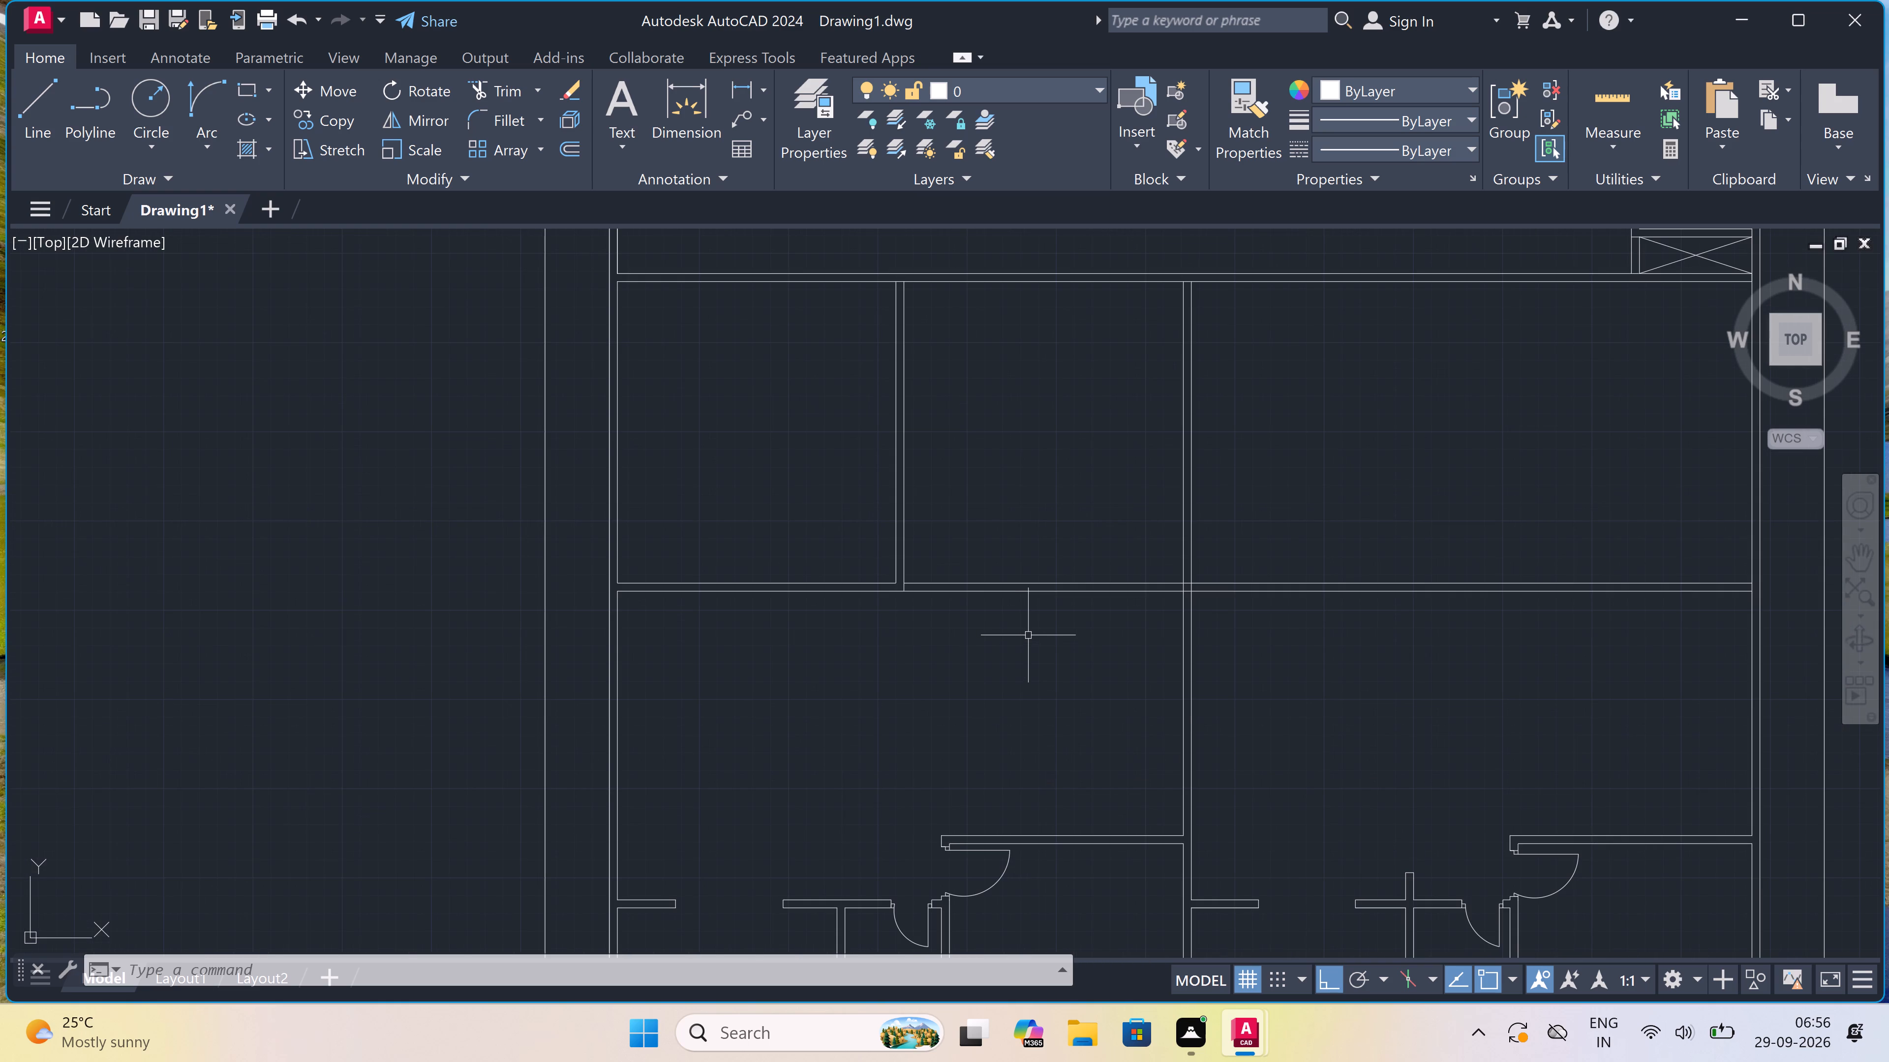
pyautogui.press('l')
pyautogui.press('space')
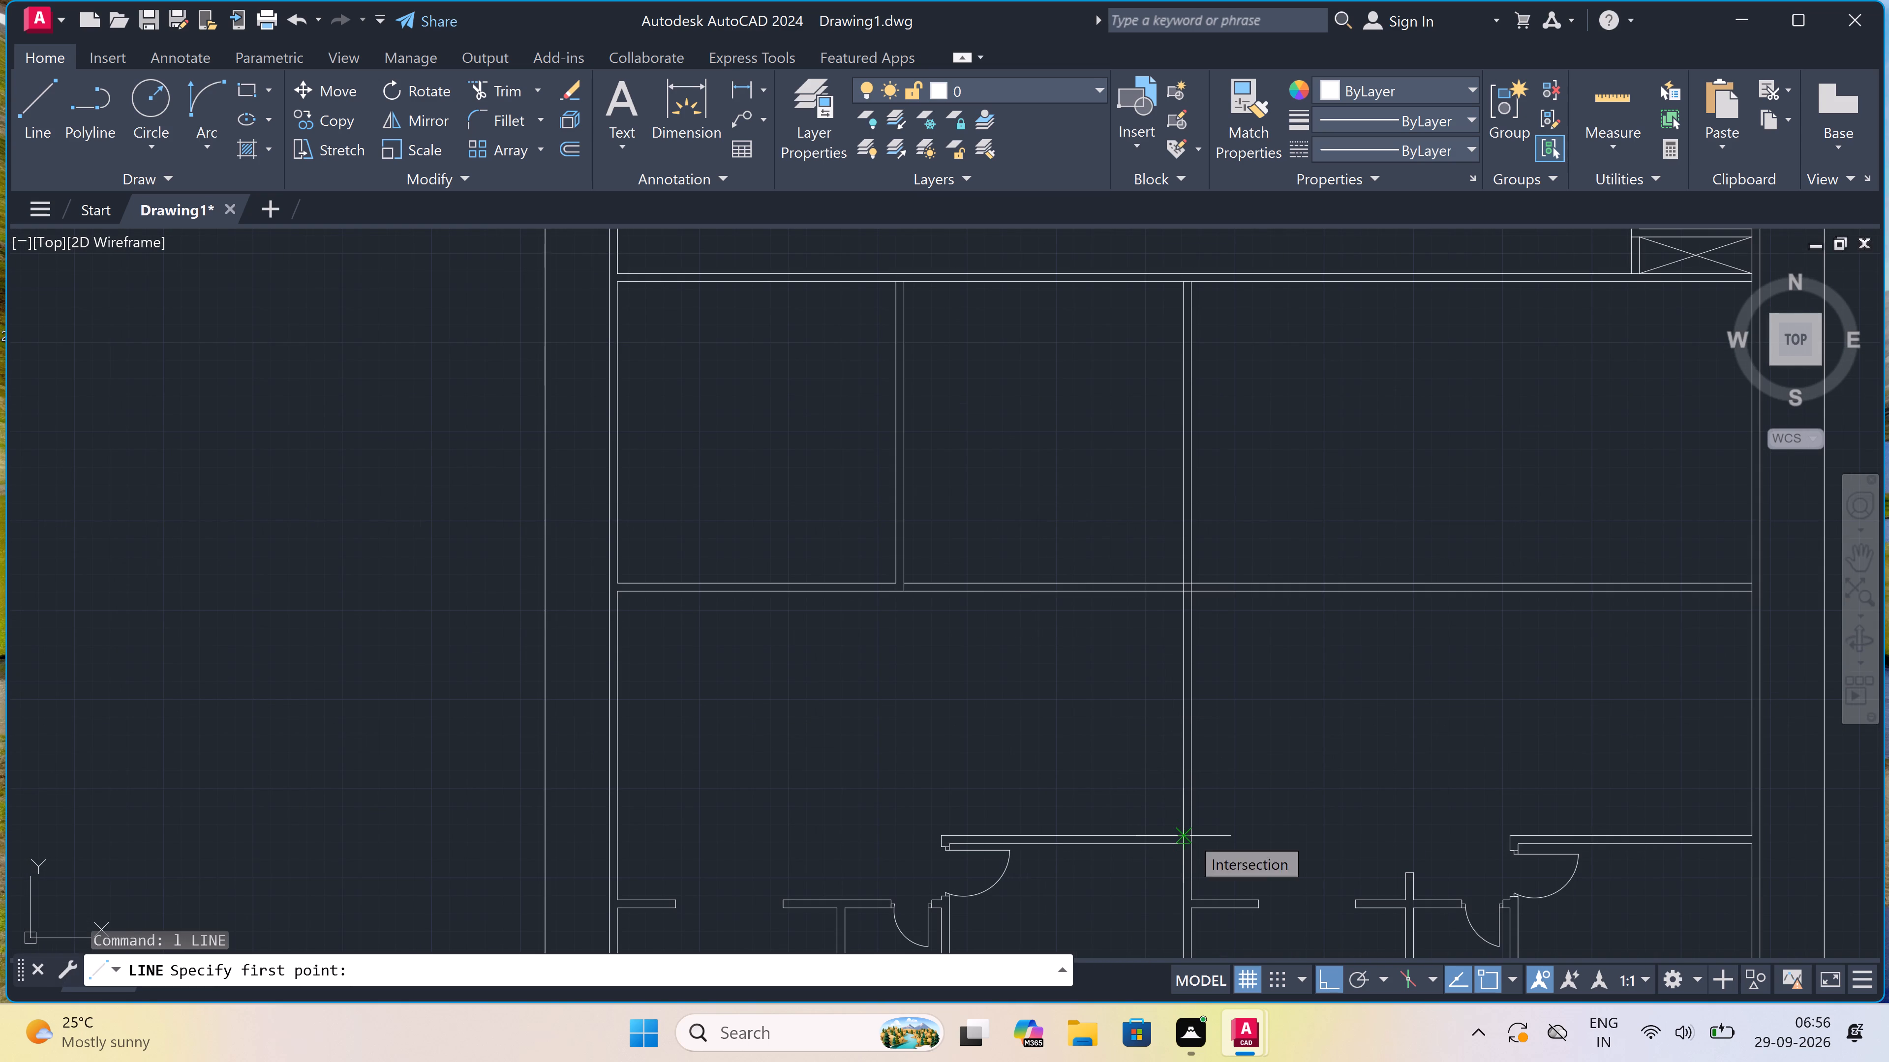
pyautogui.click(1189, 835)
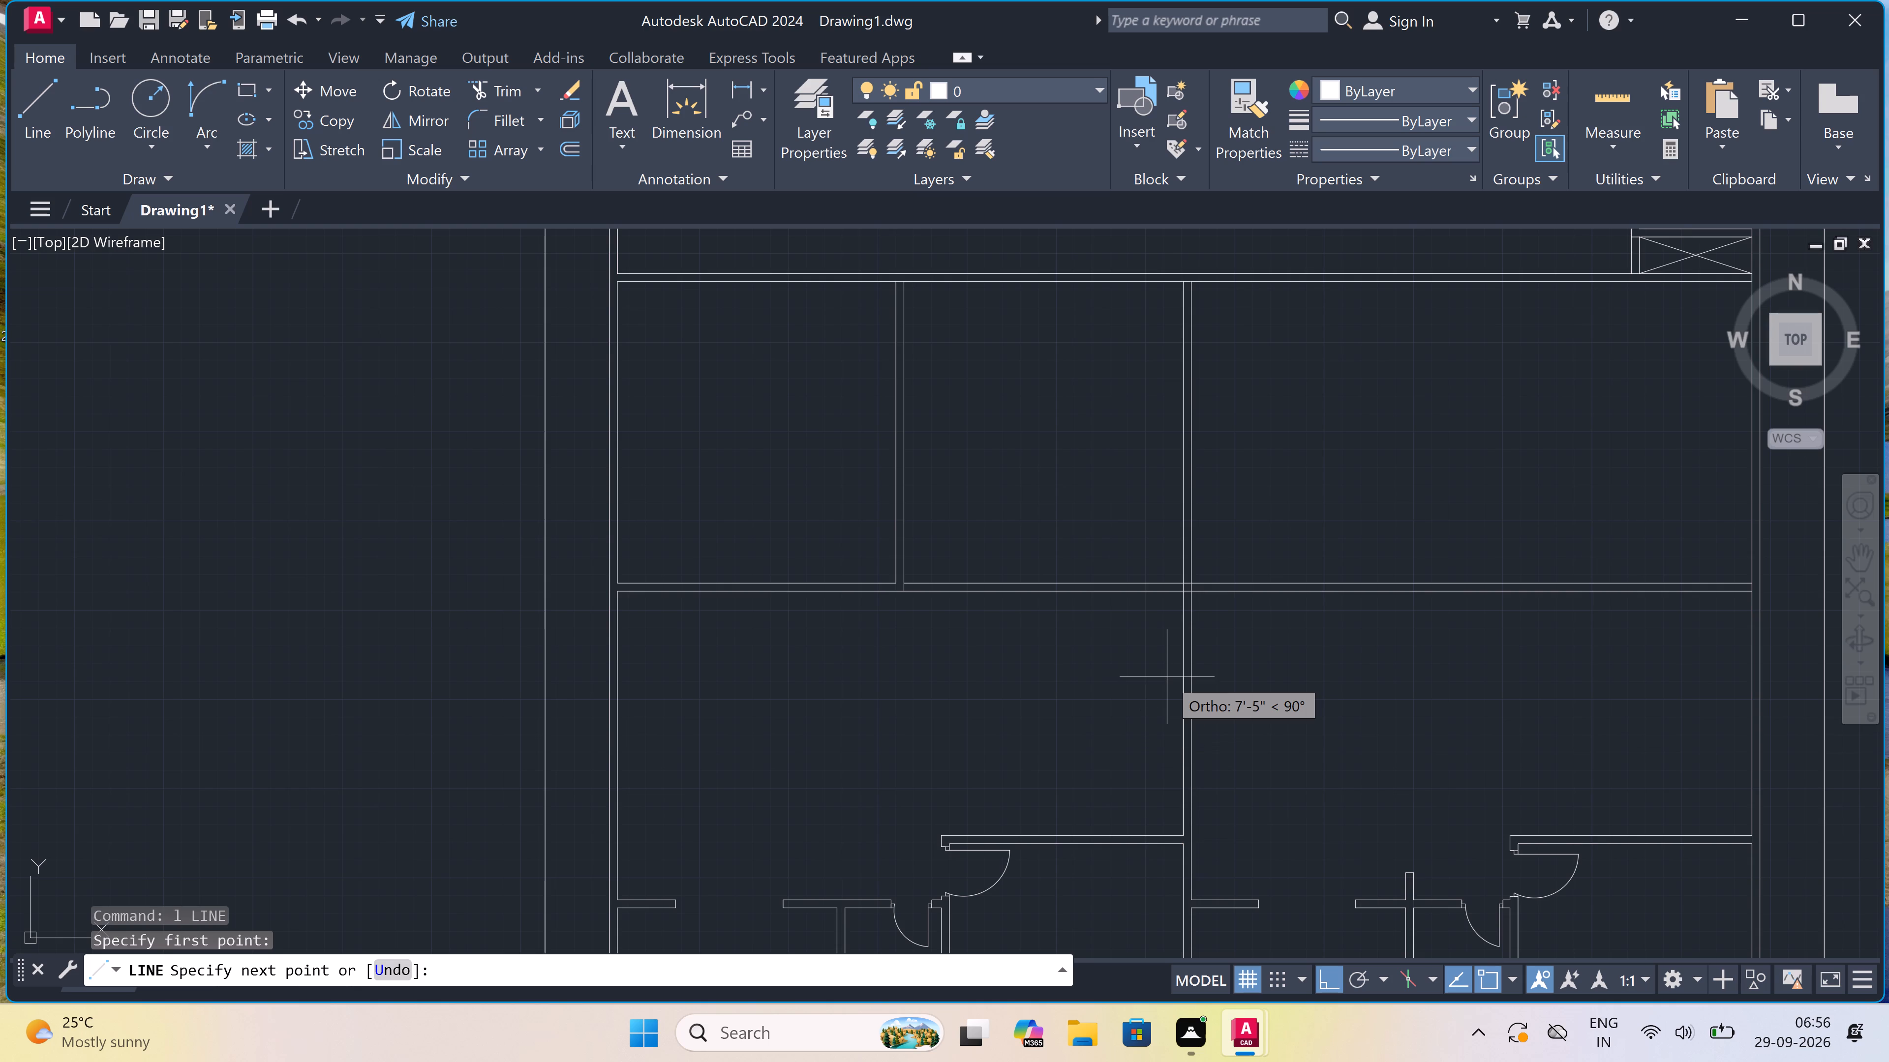
pyautogui.write("10'")
pyautogui.write('9"')
pyautogui.press('space')
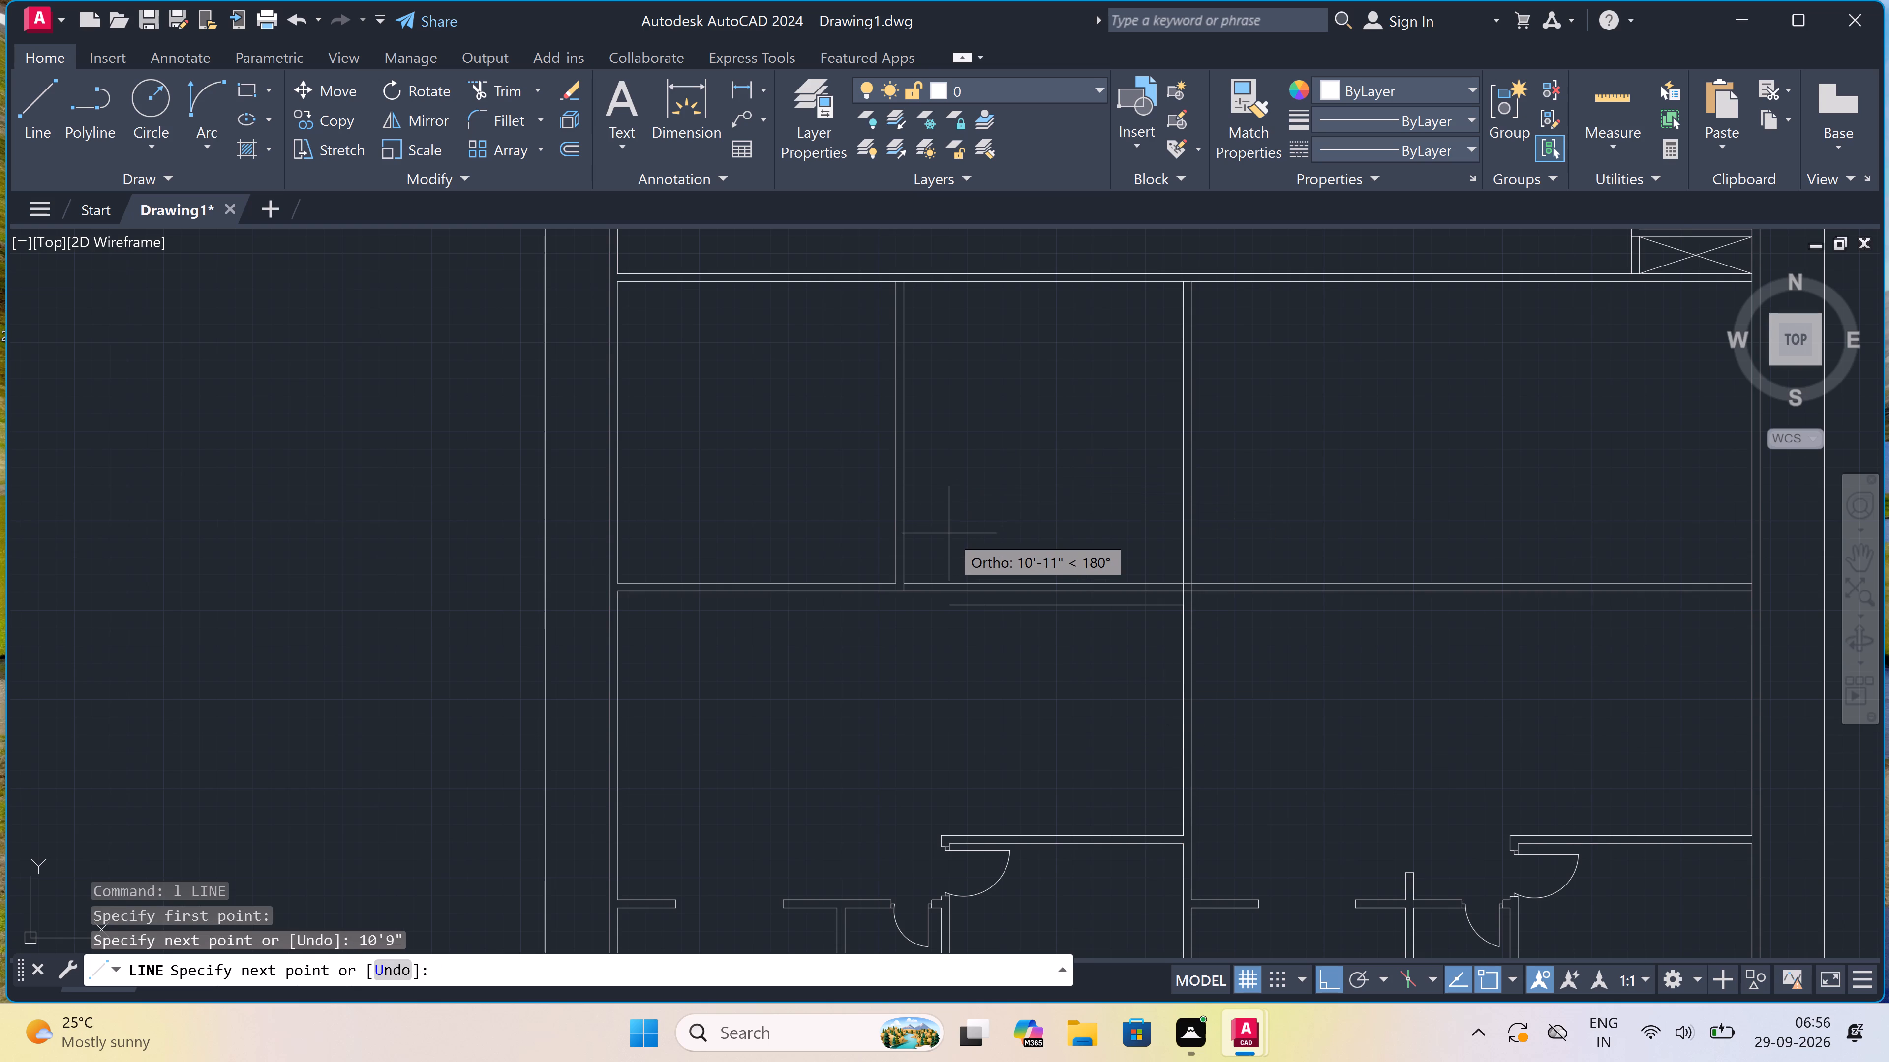
pyautogui.press('Escape')
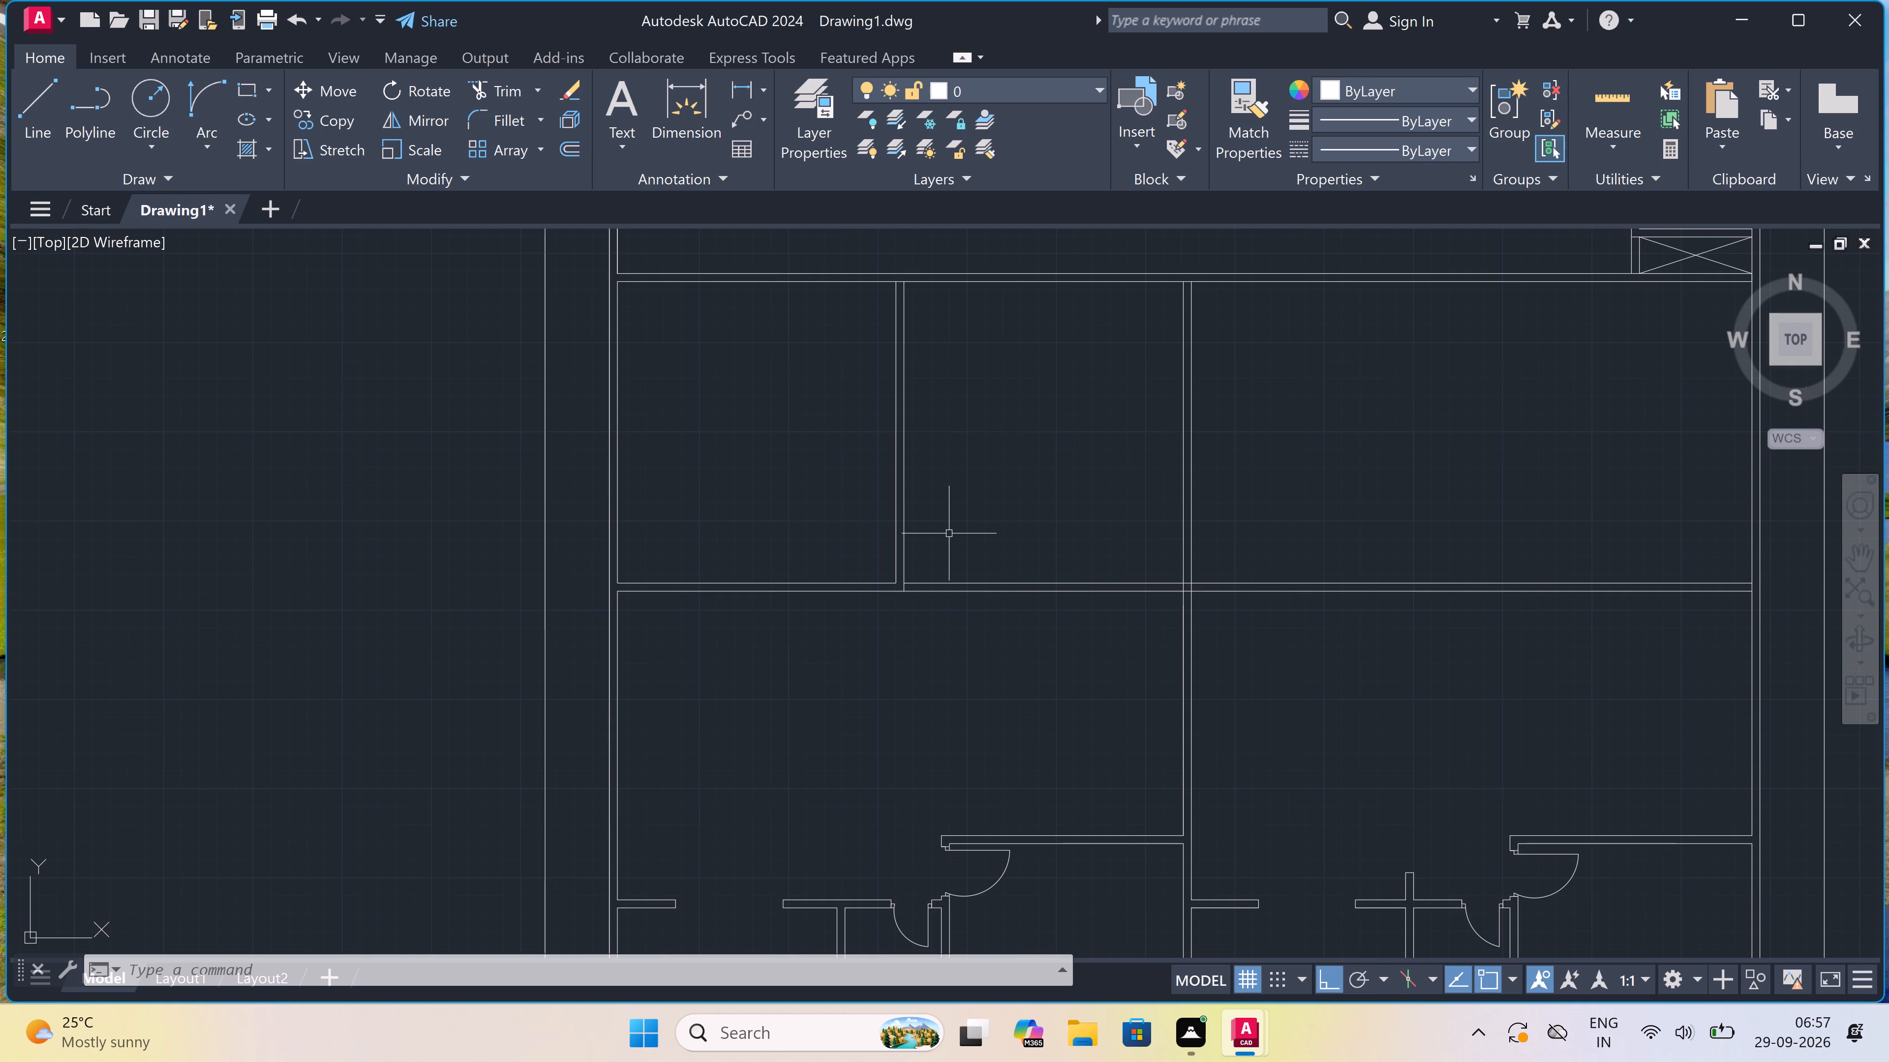
# Draw a room outline from the central wall's upper left corner: 10'8" down, 7'1" left, and back up to the horizontal wall.
pyautogui.scroll(-2, 949, 533)
pyautogui.scroll(1, 961, 508)
pyautogui.scroll(1, 1022, 464)
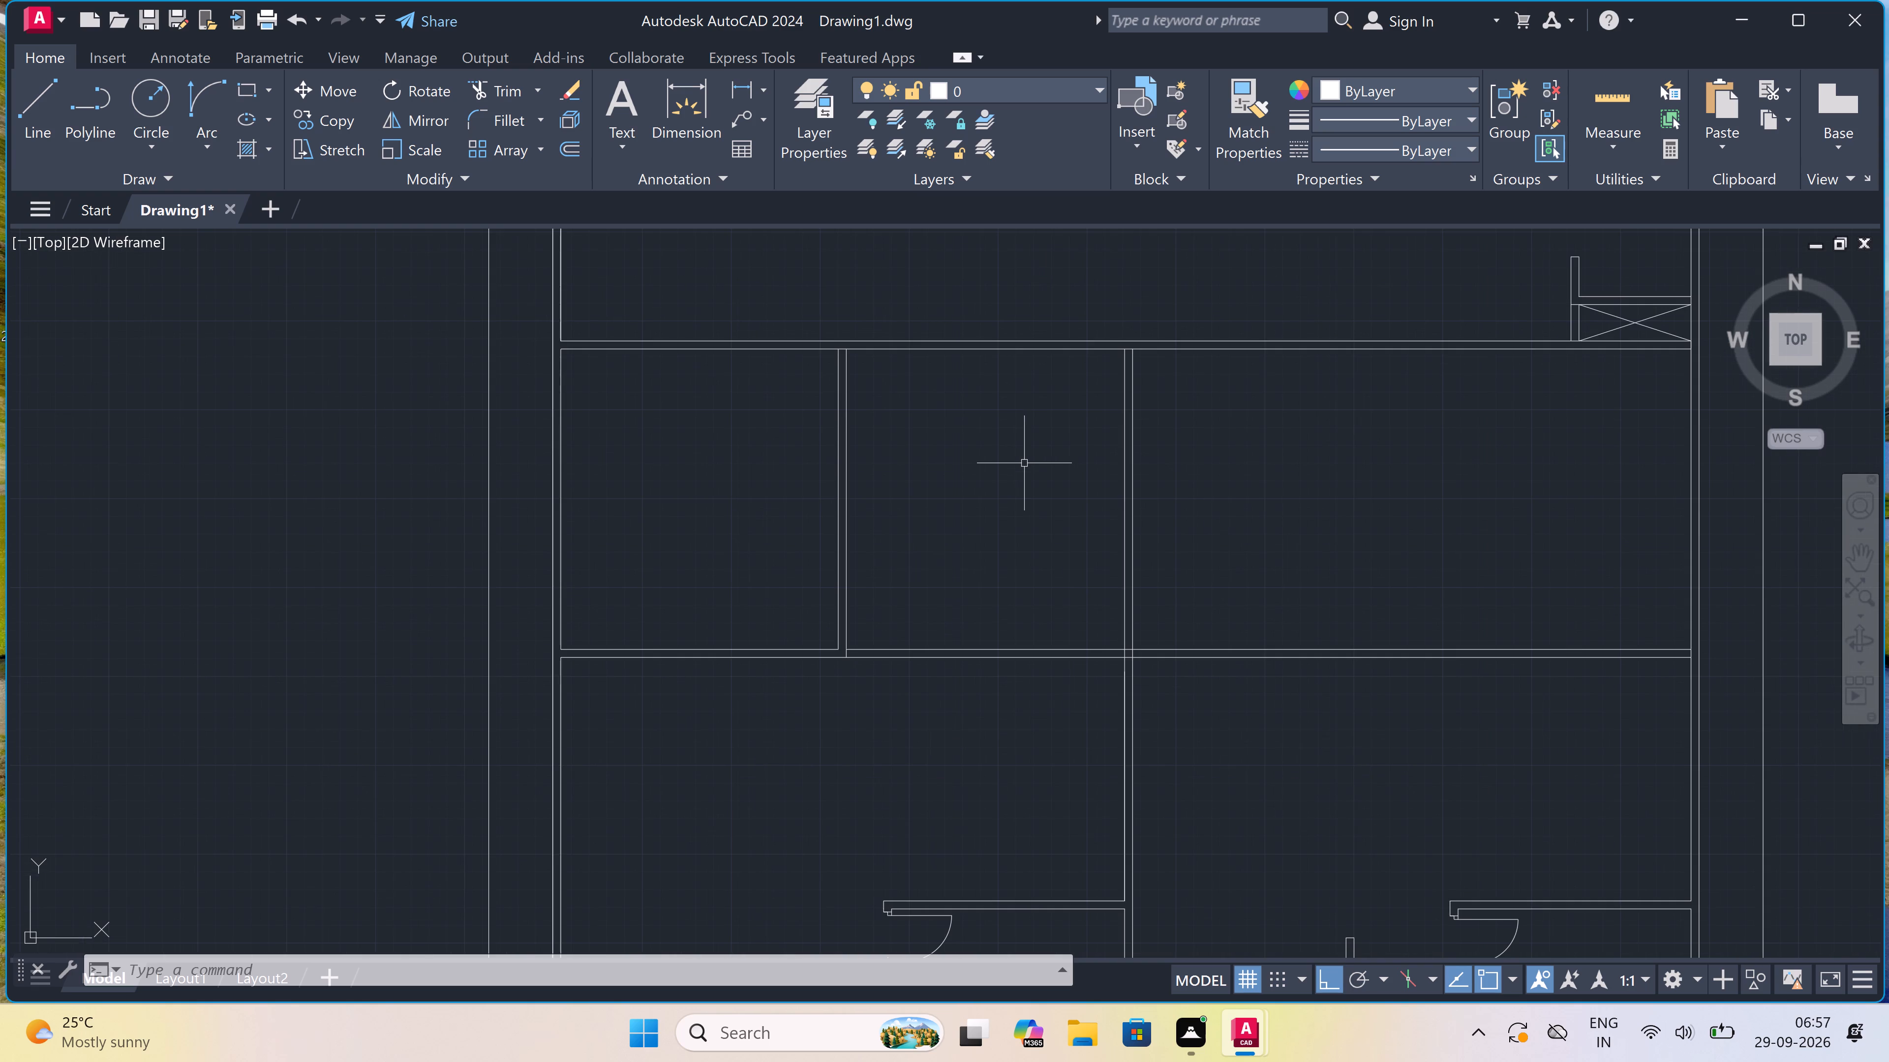
pyautogui.press('l')
pyautogui.press('space')
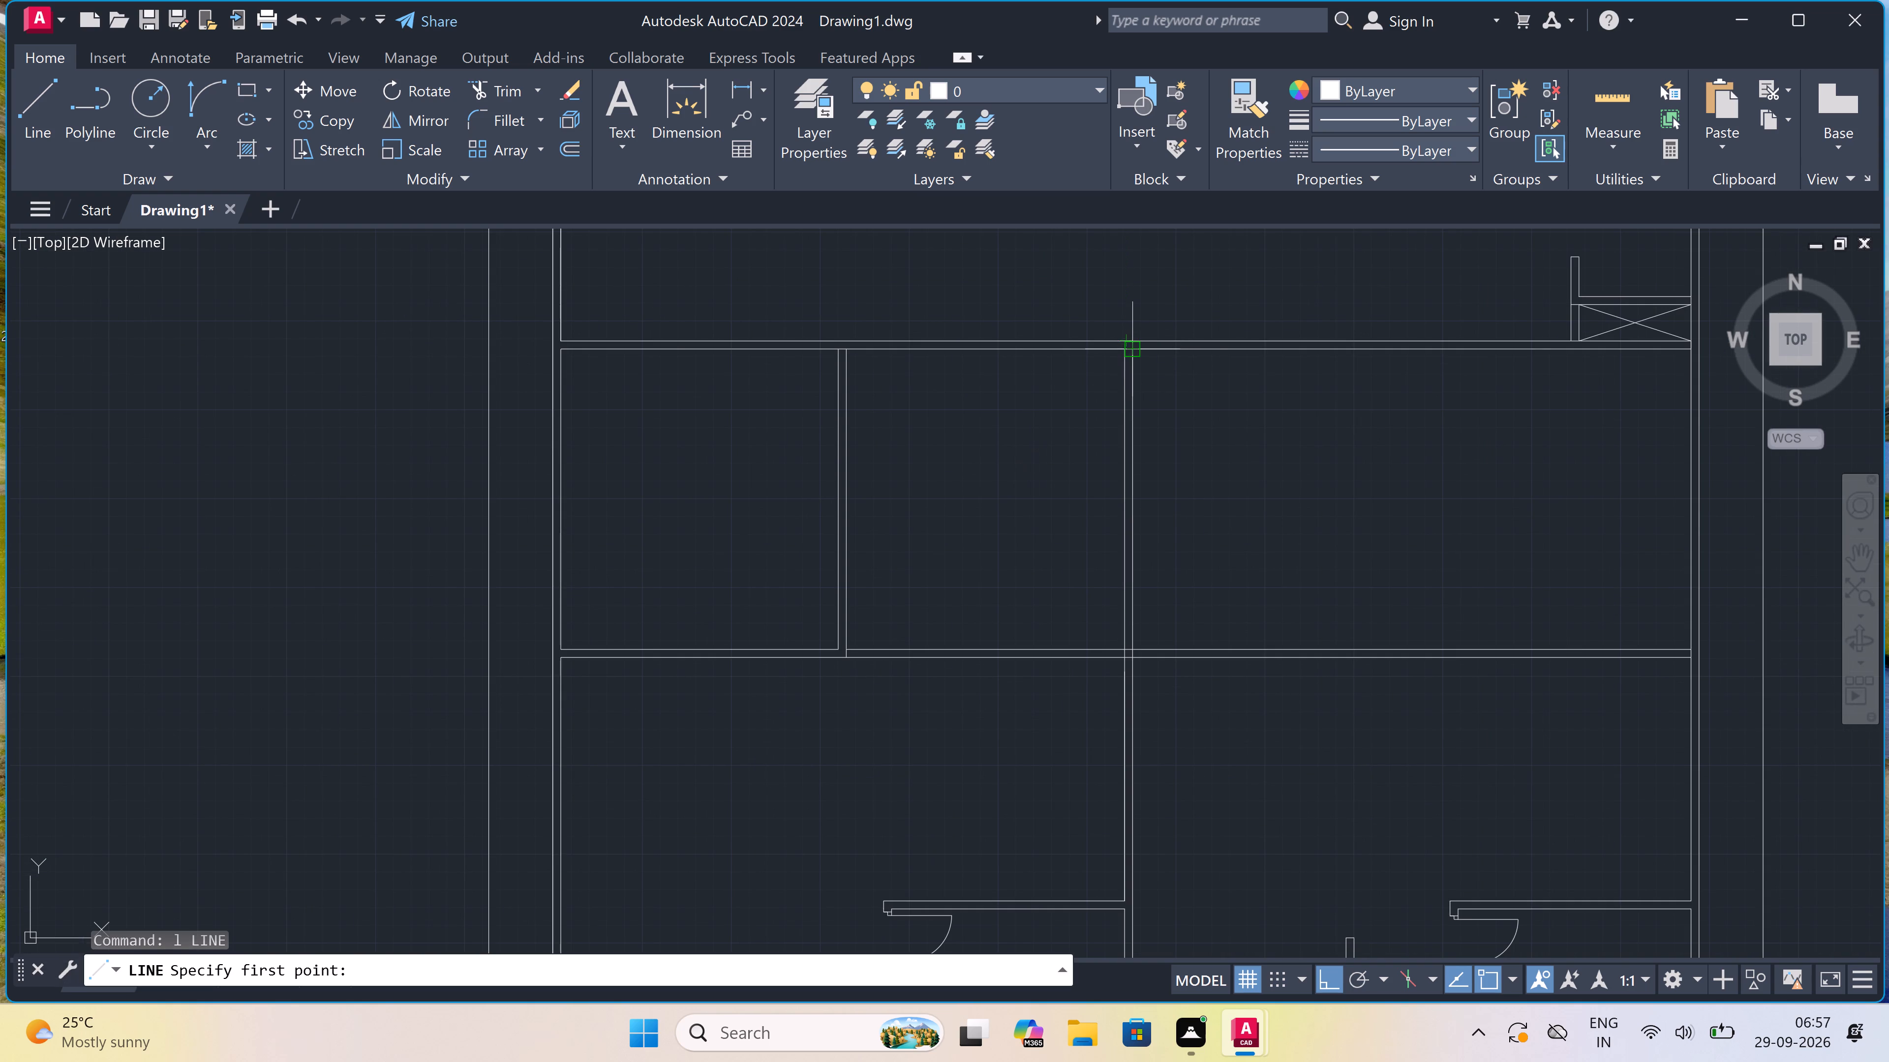
pyautogui.scroll(2, 1127, 350)
pyautogui.click(1113, 347)
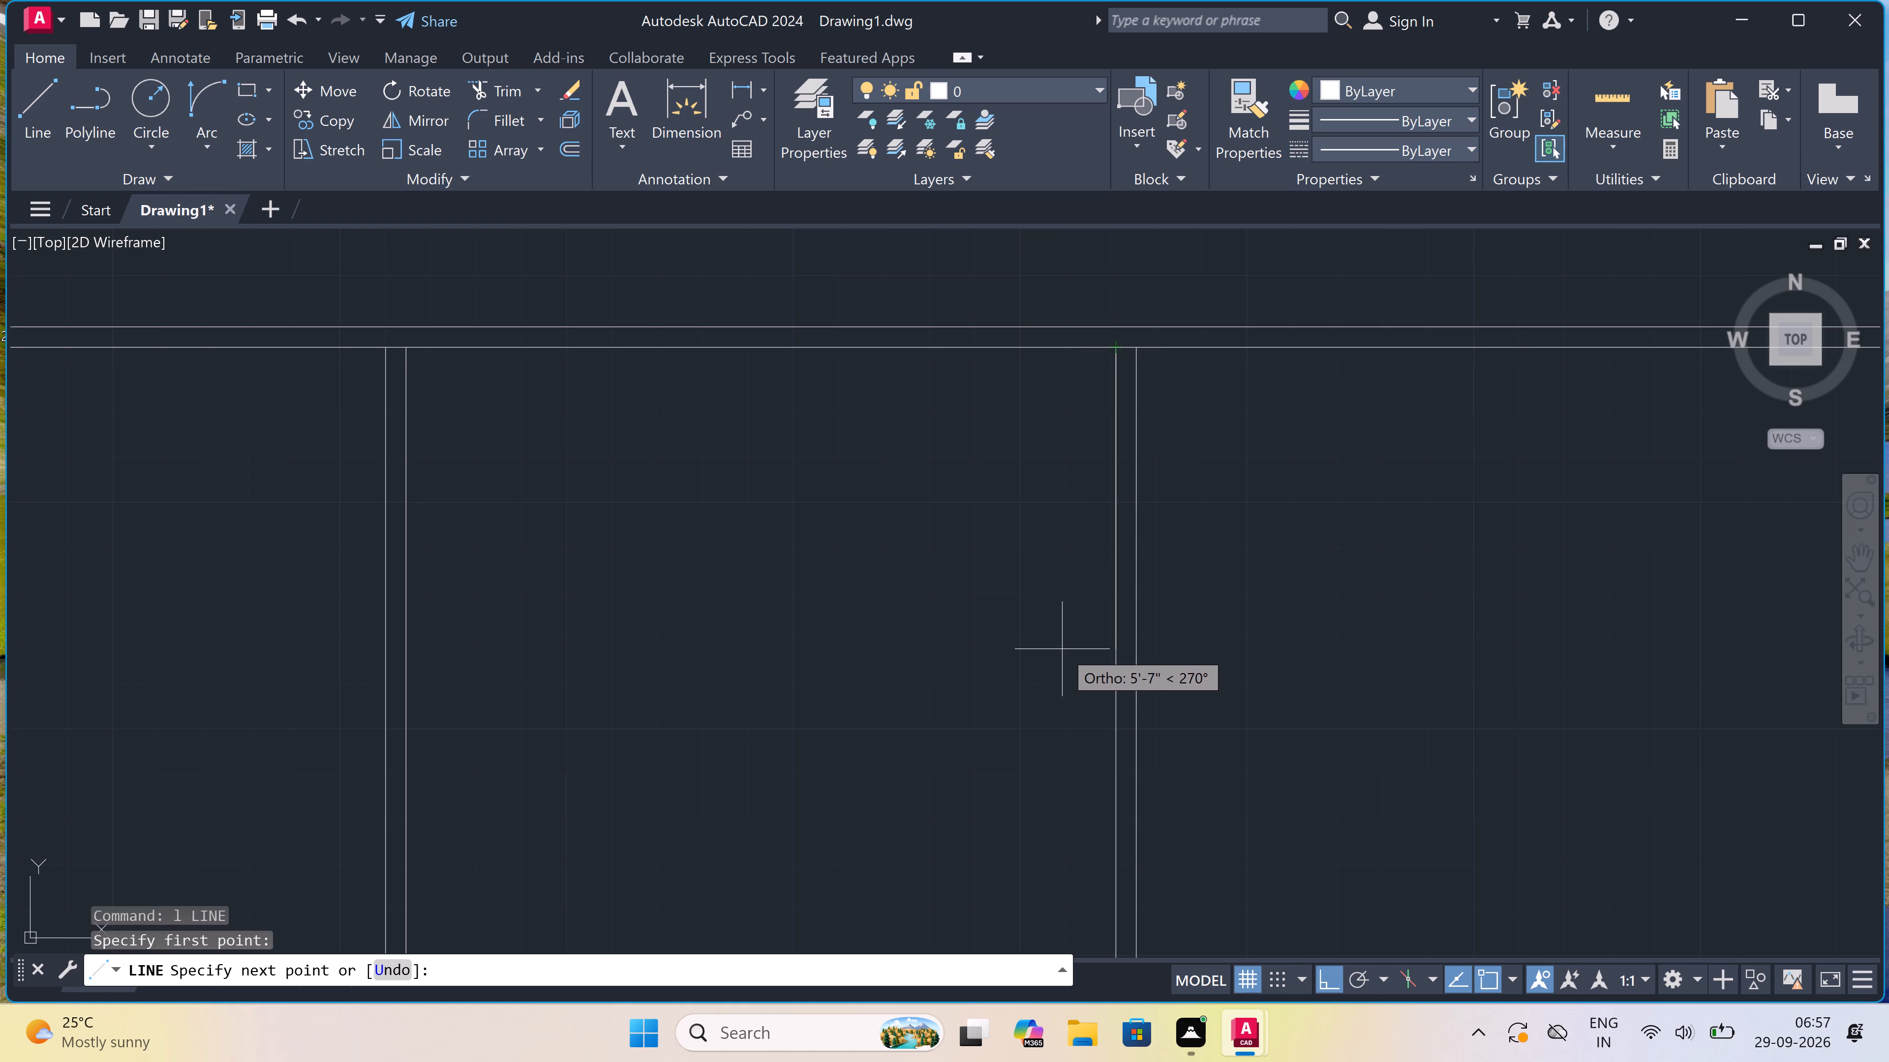
pyautogui.write('10\'8"')
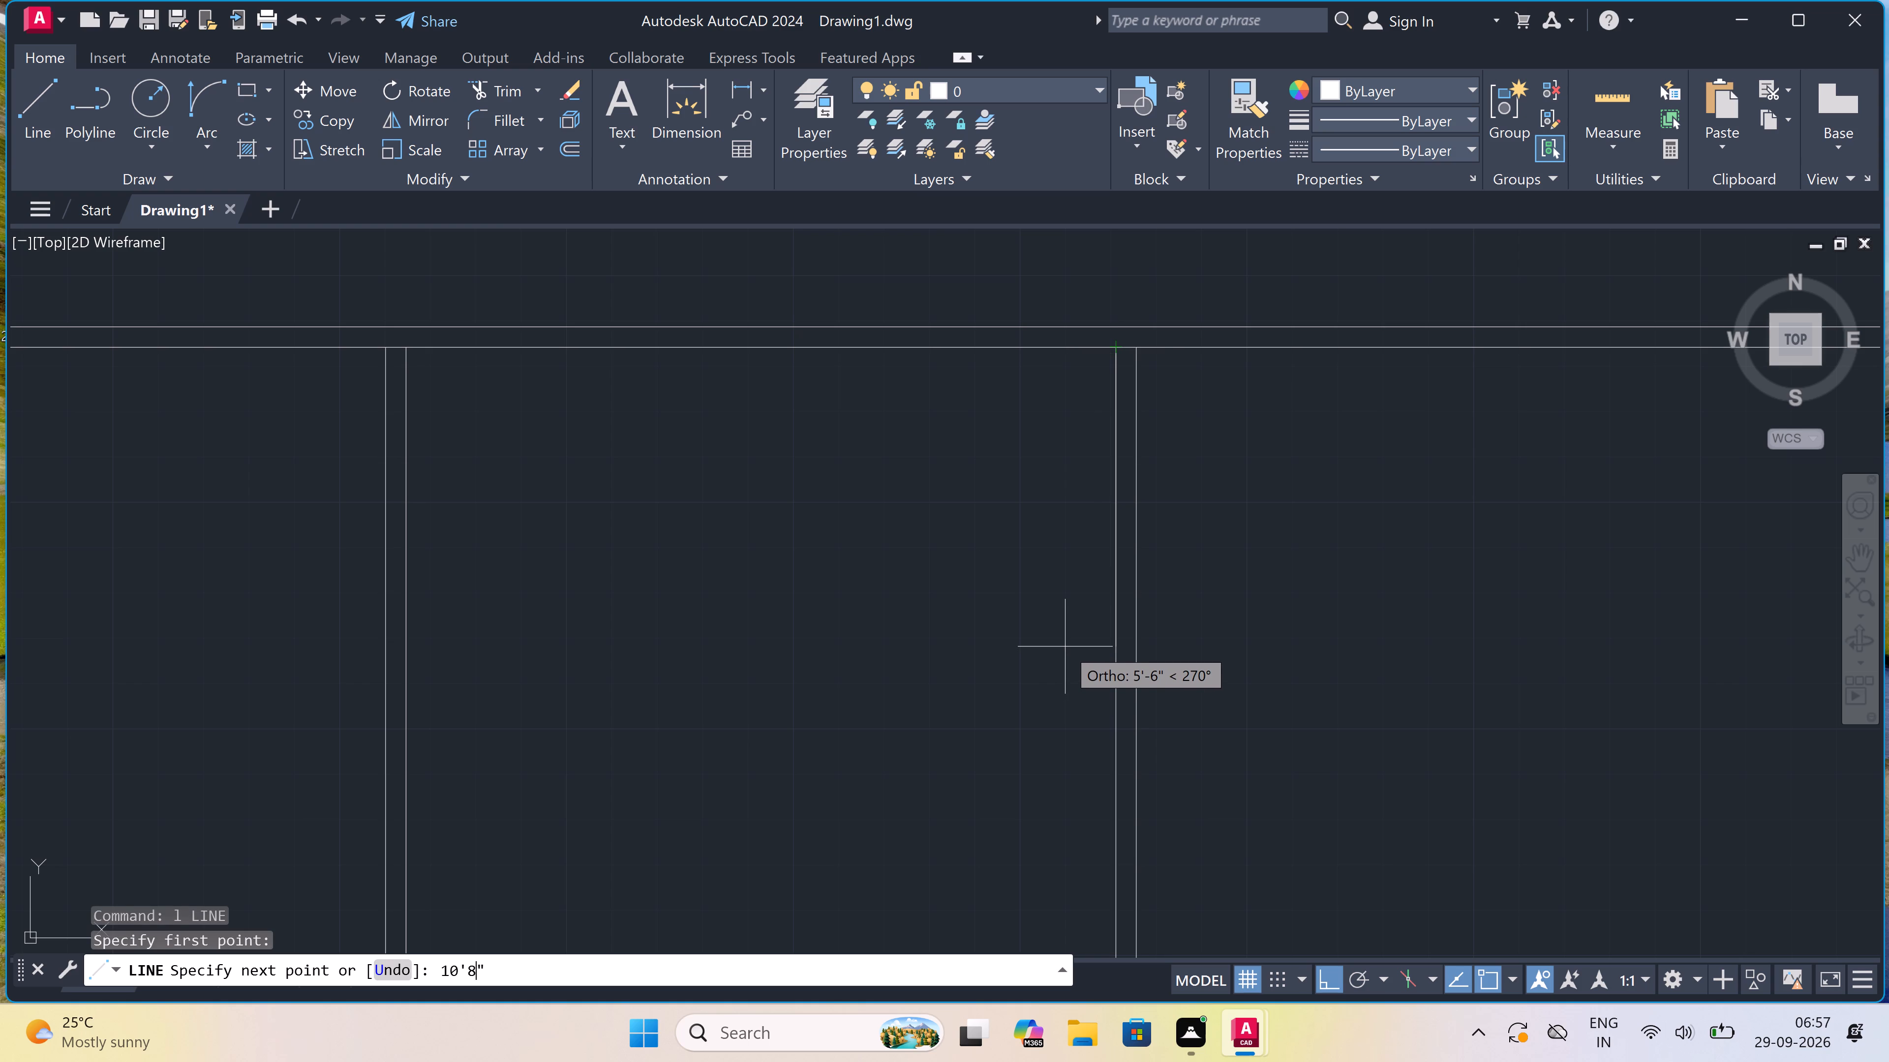
pyautogui.press('space')
pyautogui.scroll(-2, 1065, 645)
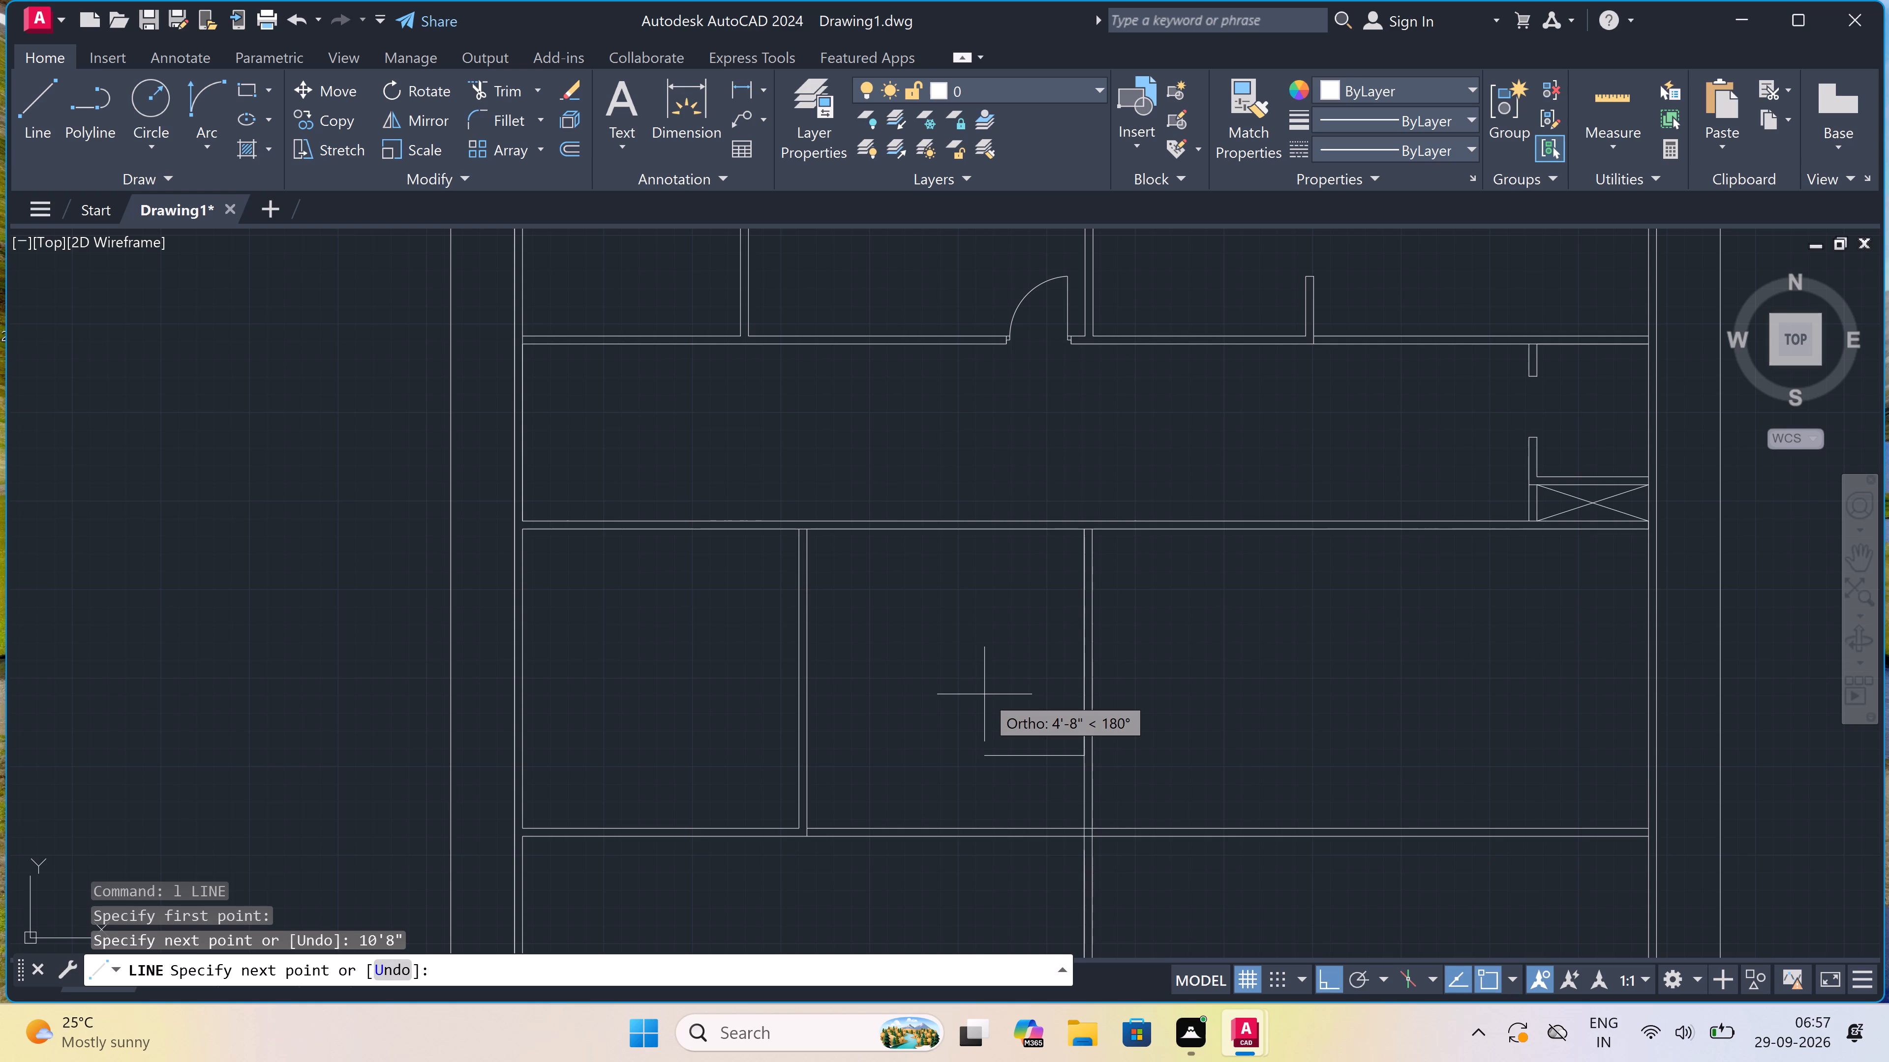
pyautogui.write("7'")
pyautogui.write('1"')
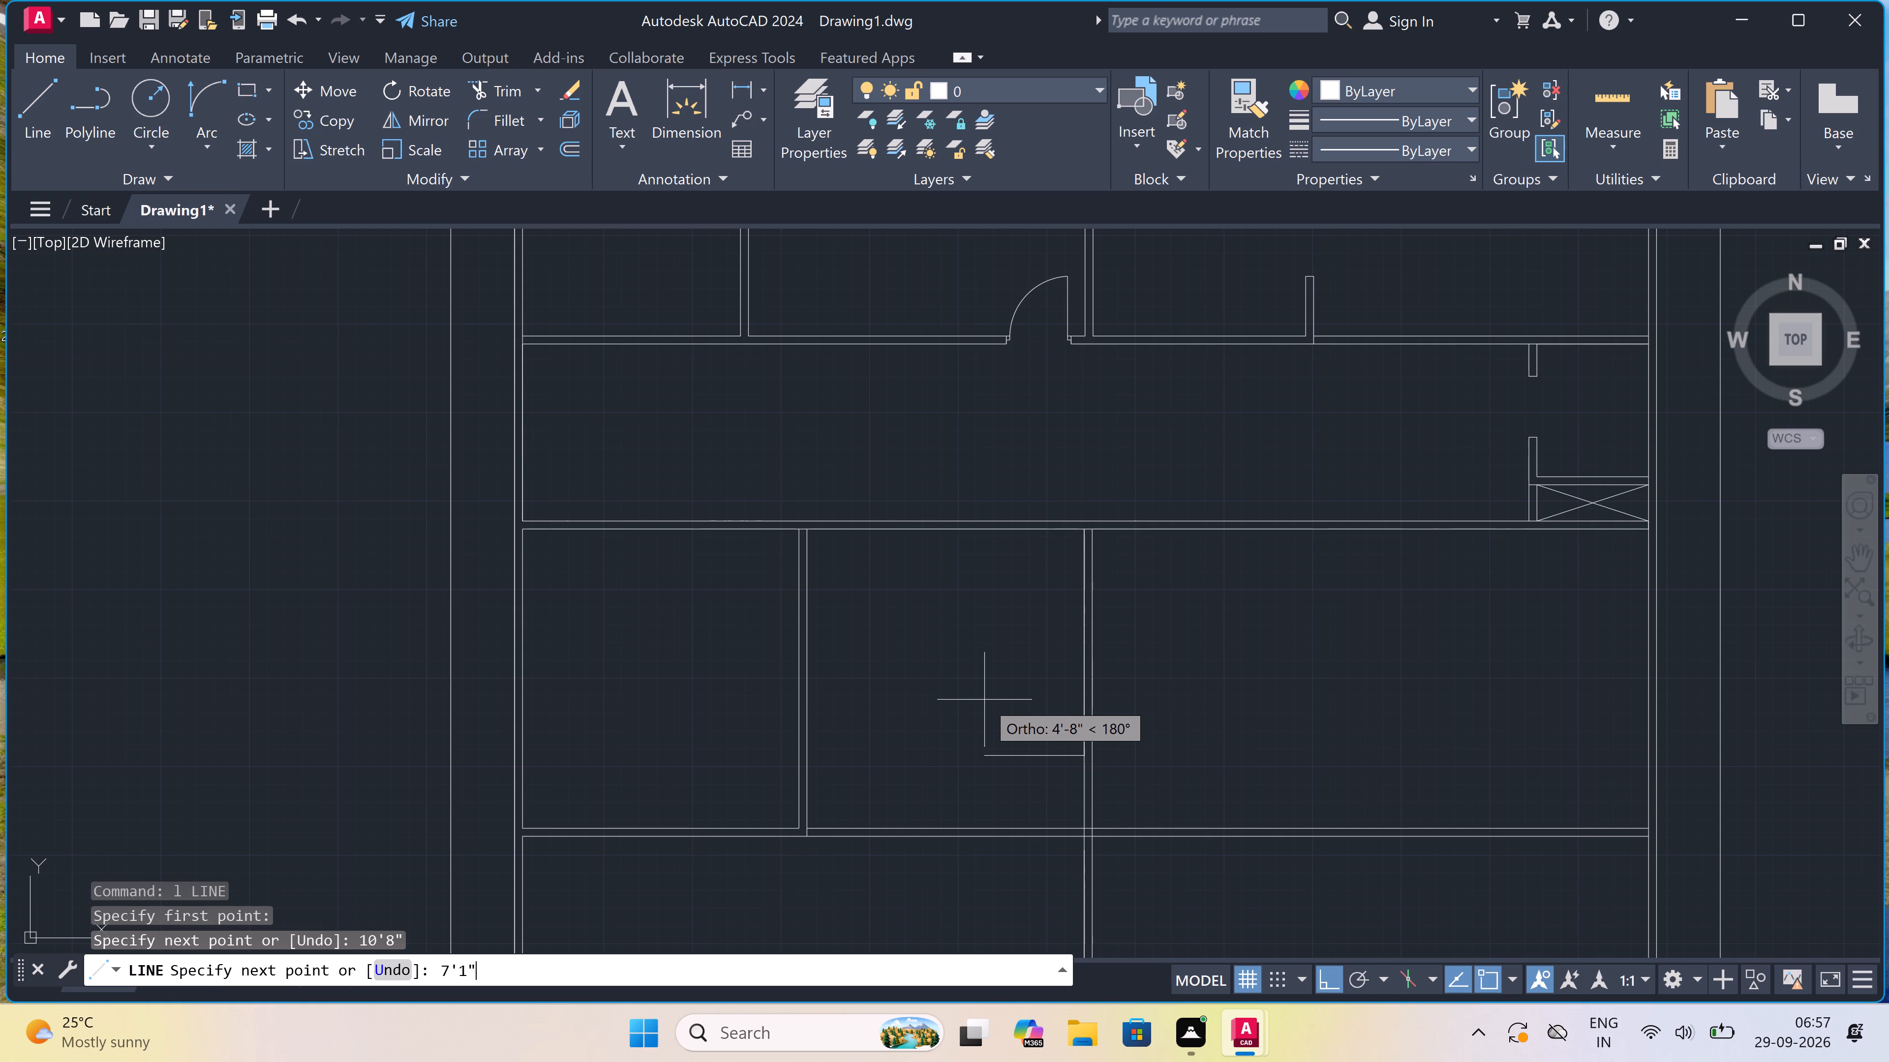
pyautogui.press('space')
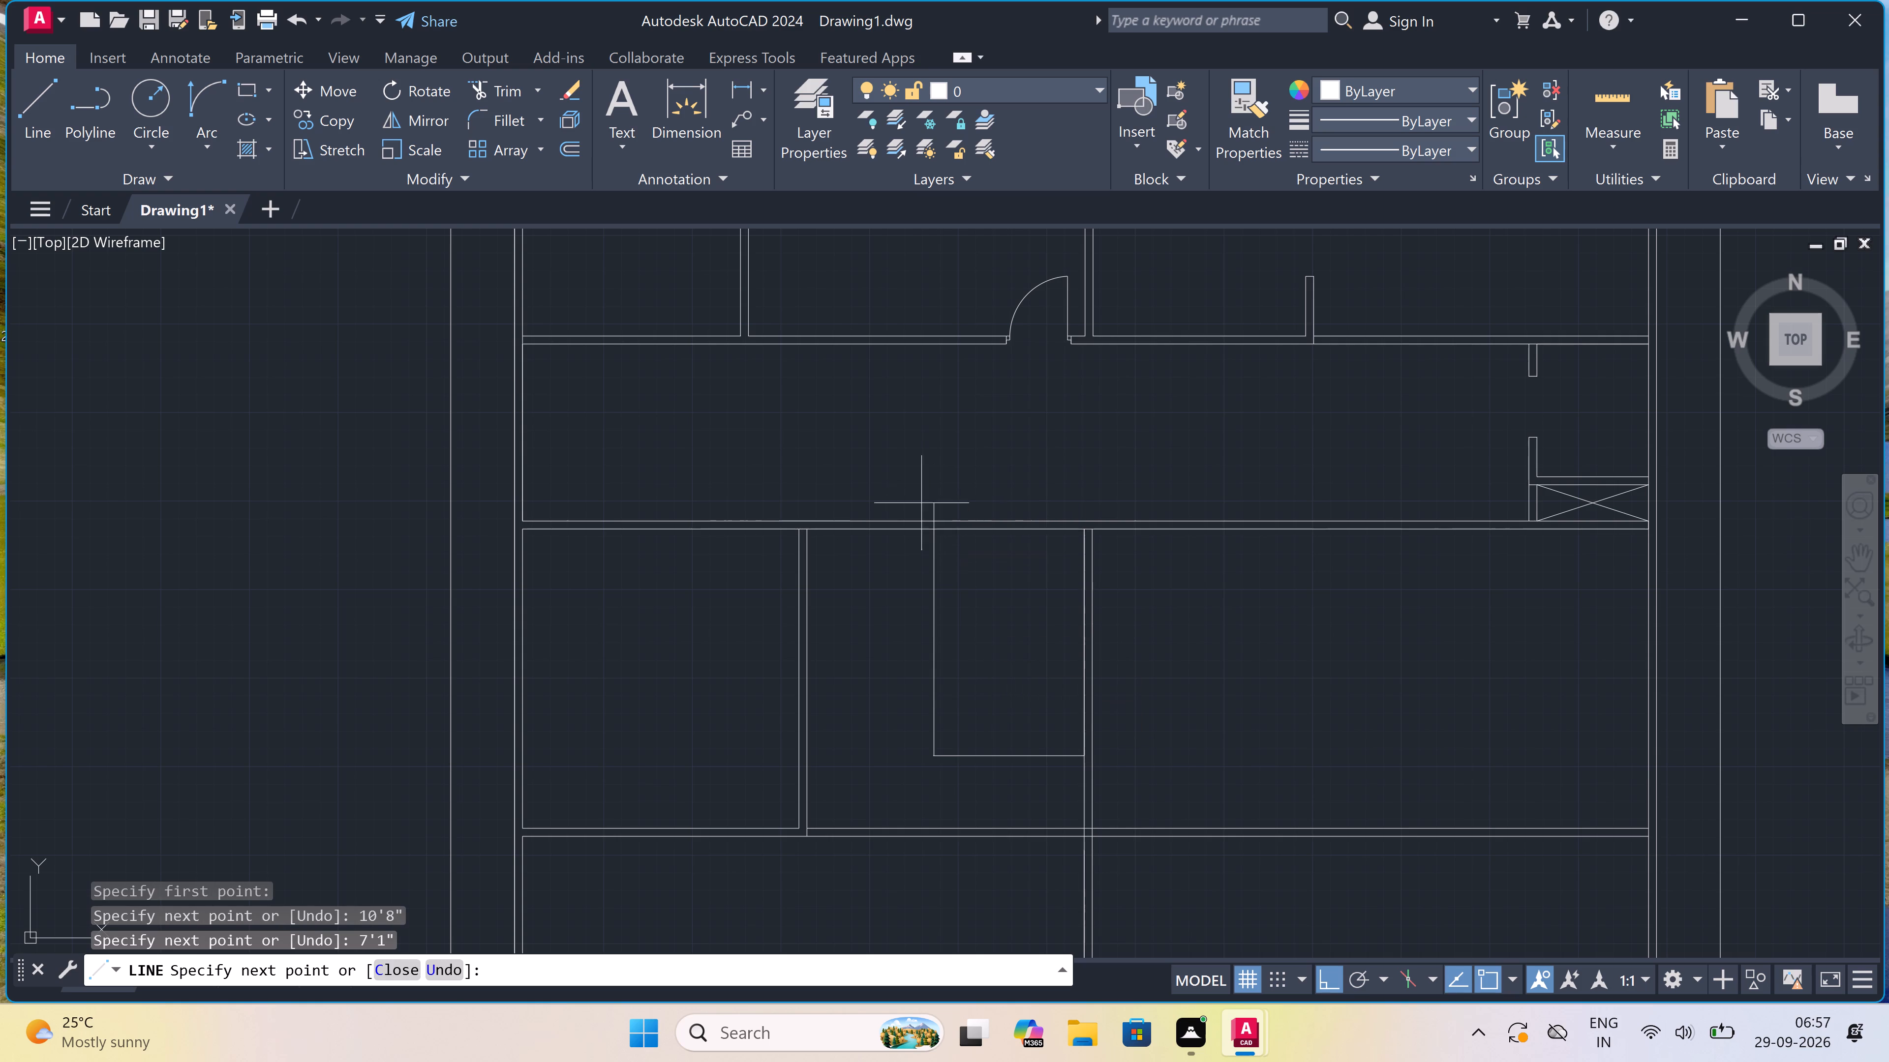
pyautogui.click(929, 535)
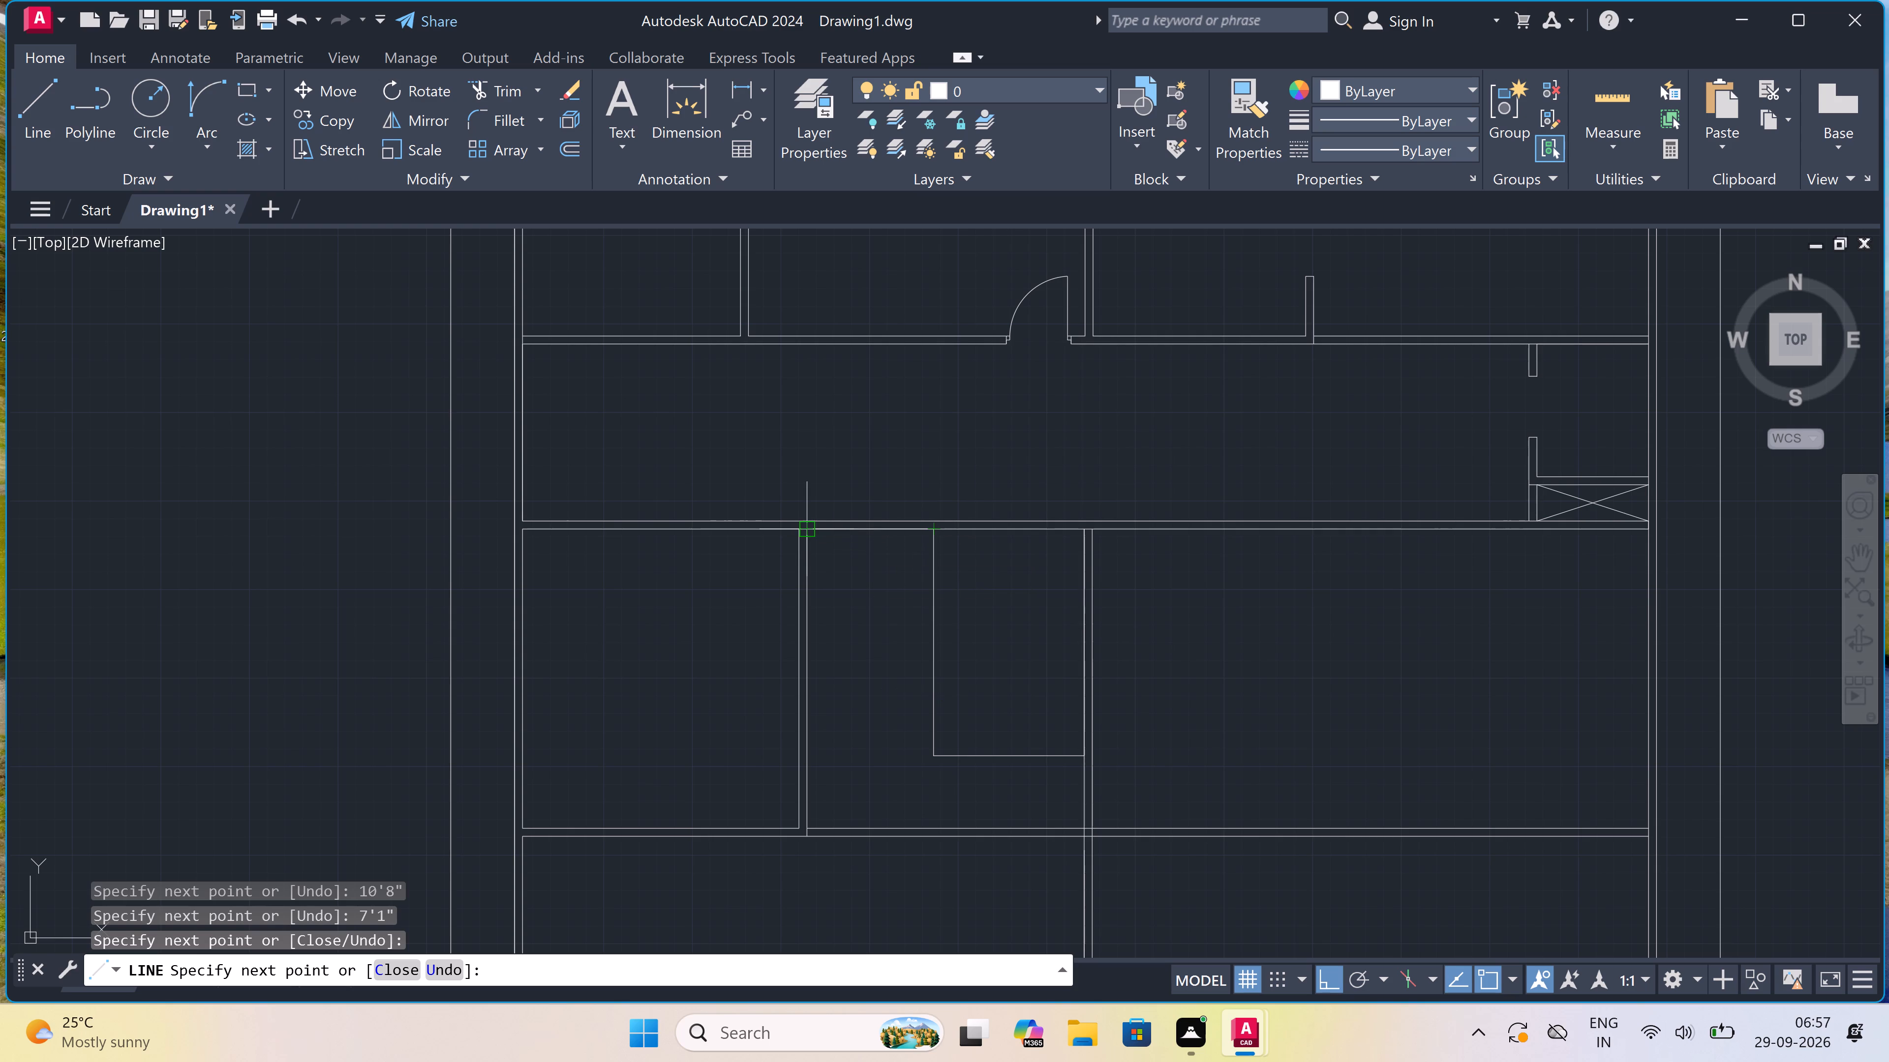
# Continue the outline 4.5" left at the horizontal wall, down level with the room's bottom line, and left to the vertical partition.
pyautogui.write('4.5"')
pyautogui.press('space')
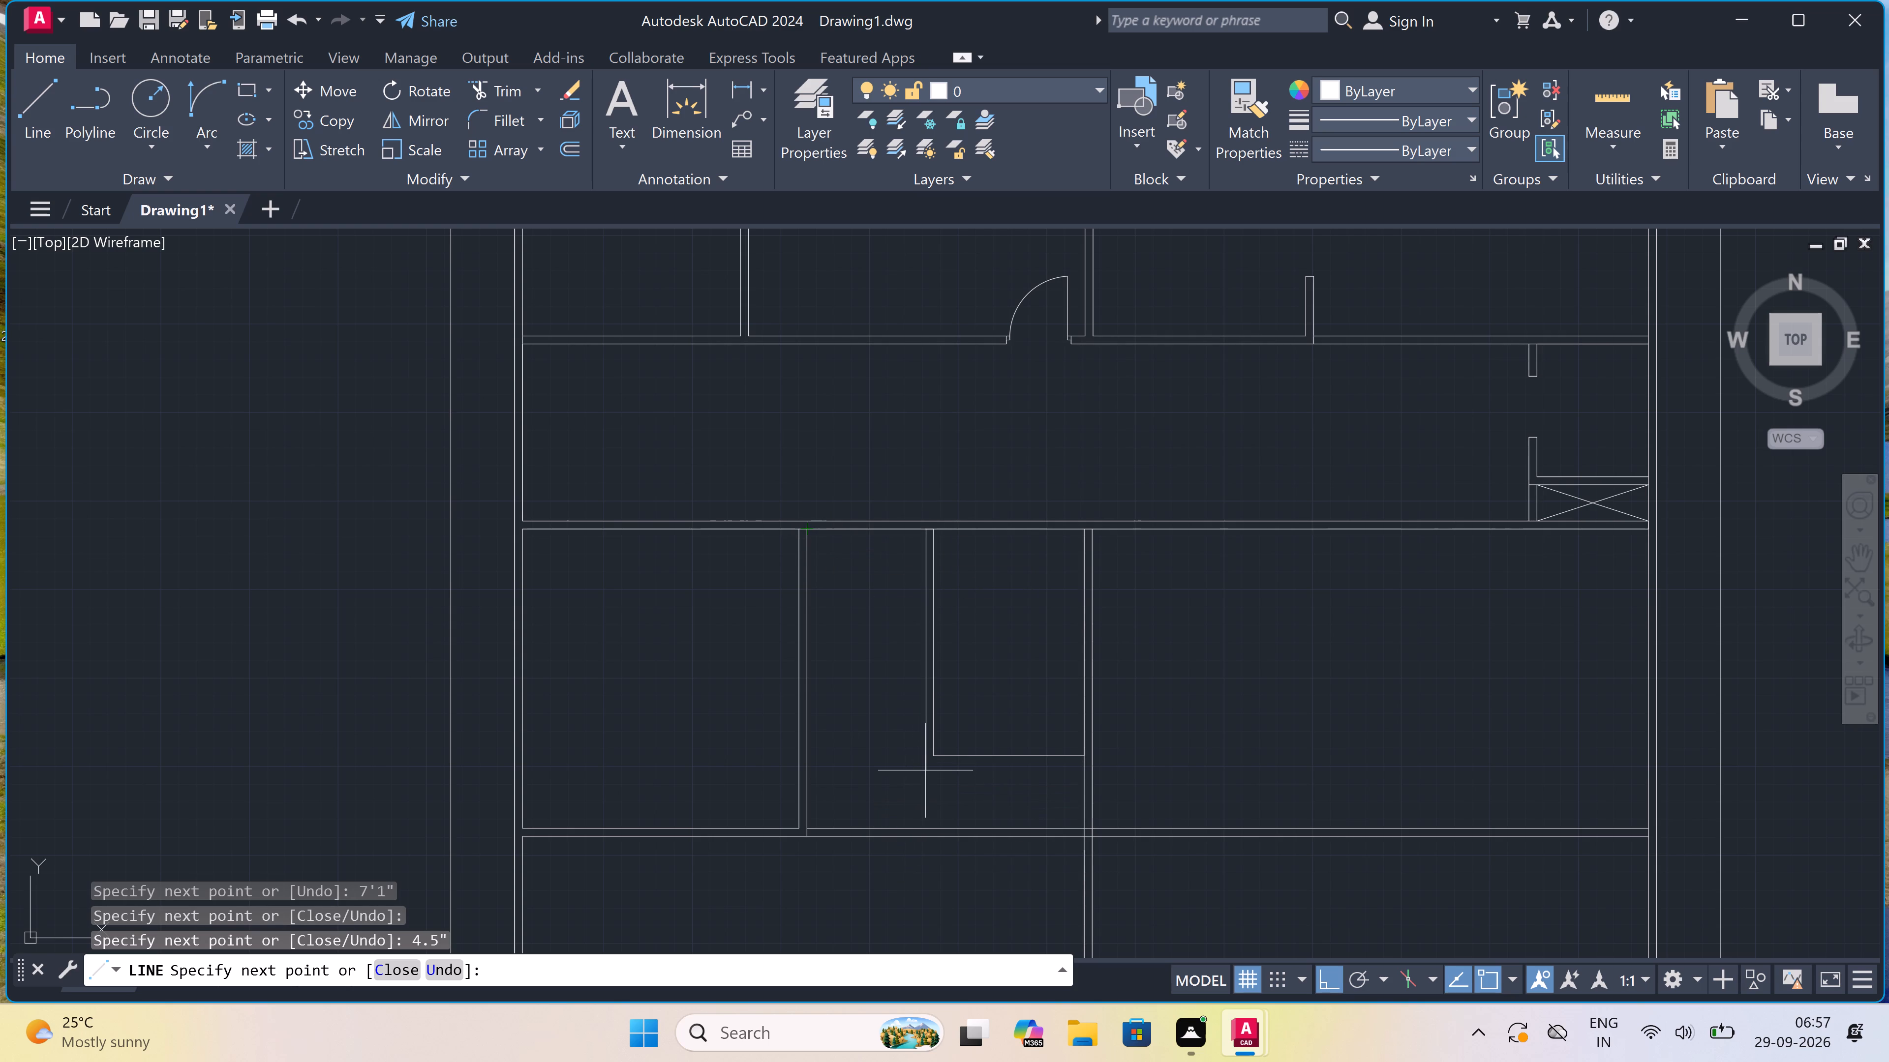
pyautogui.scroll(2, 927, 764)
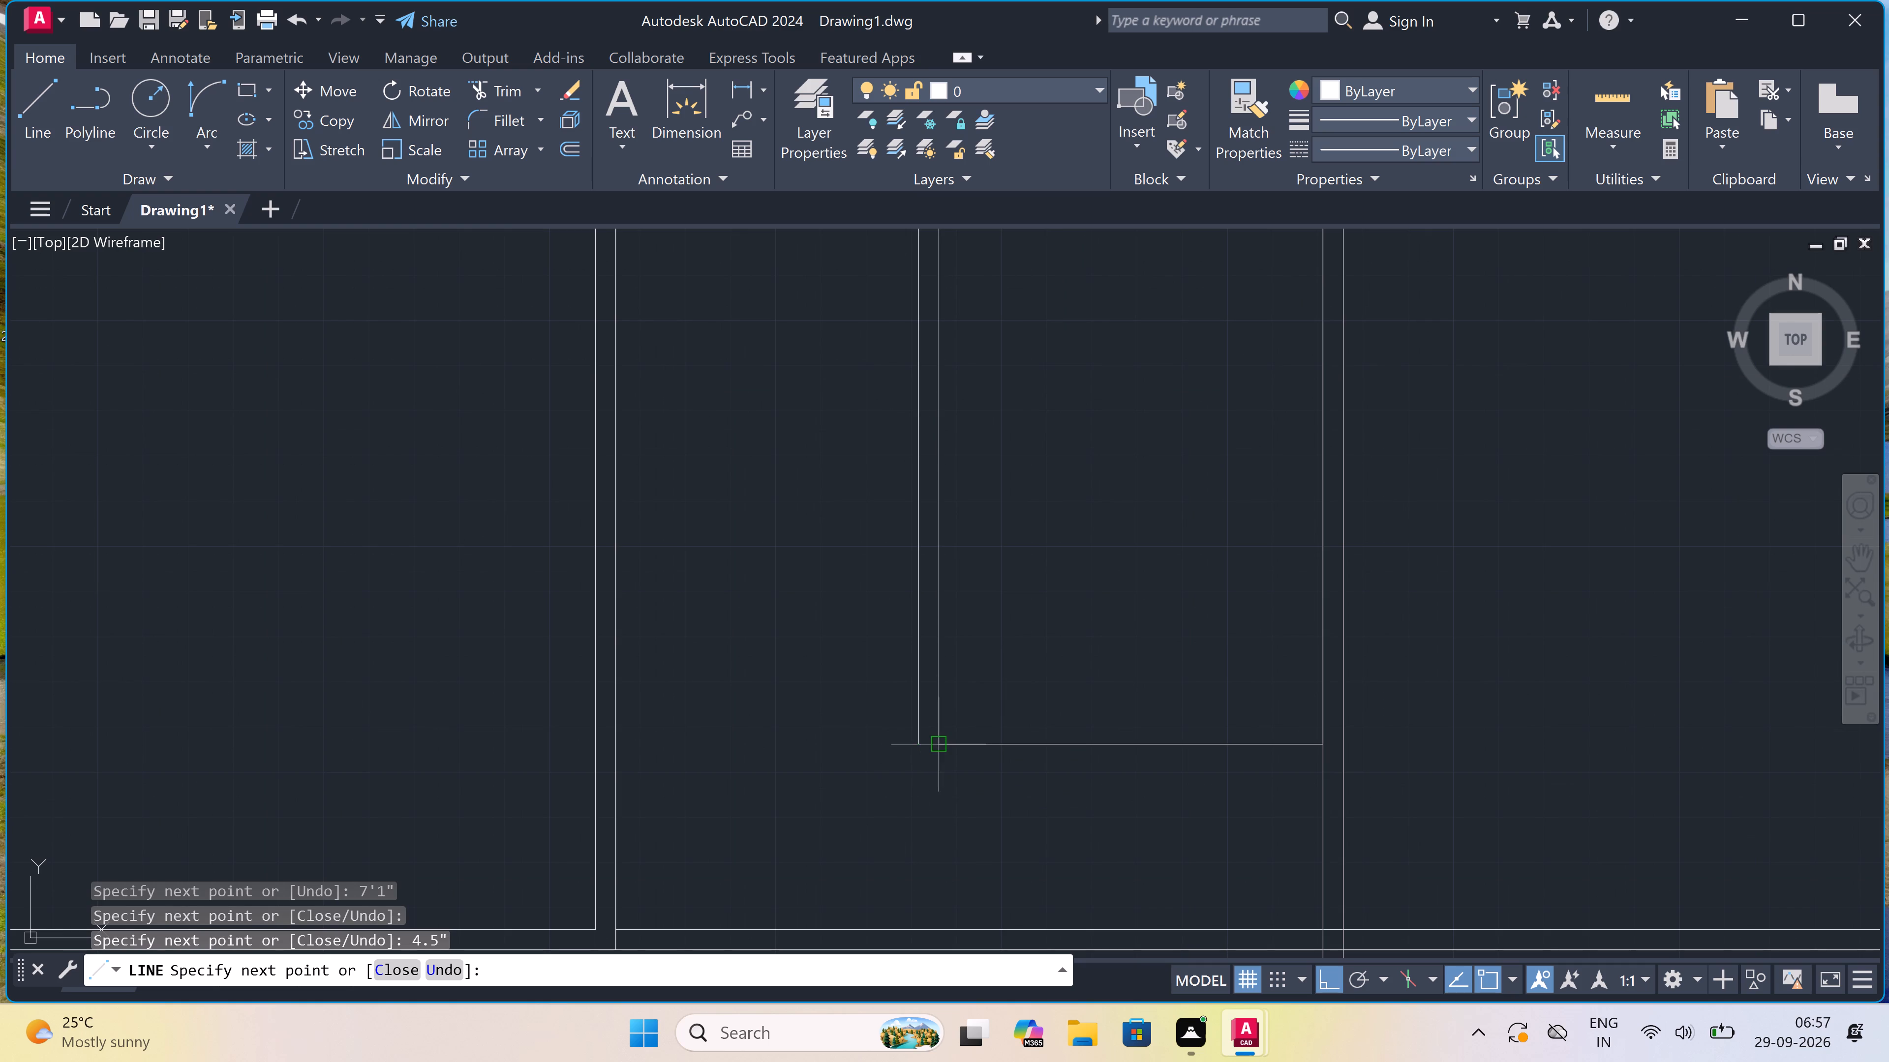
pyautogui.click(918, 744)
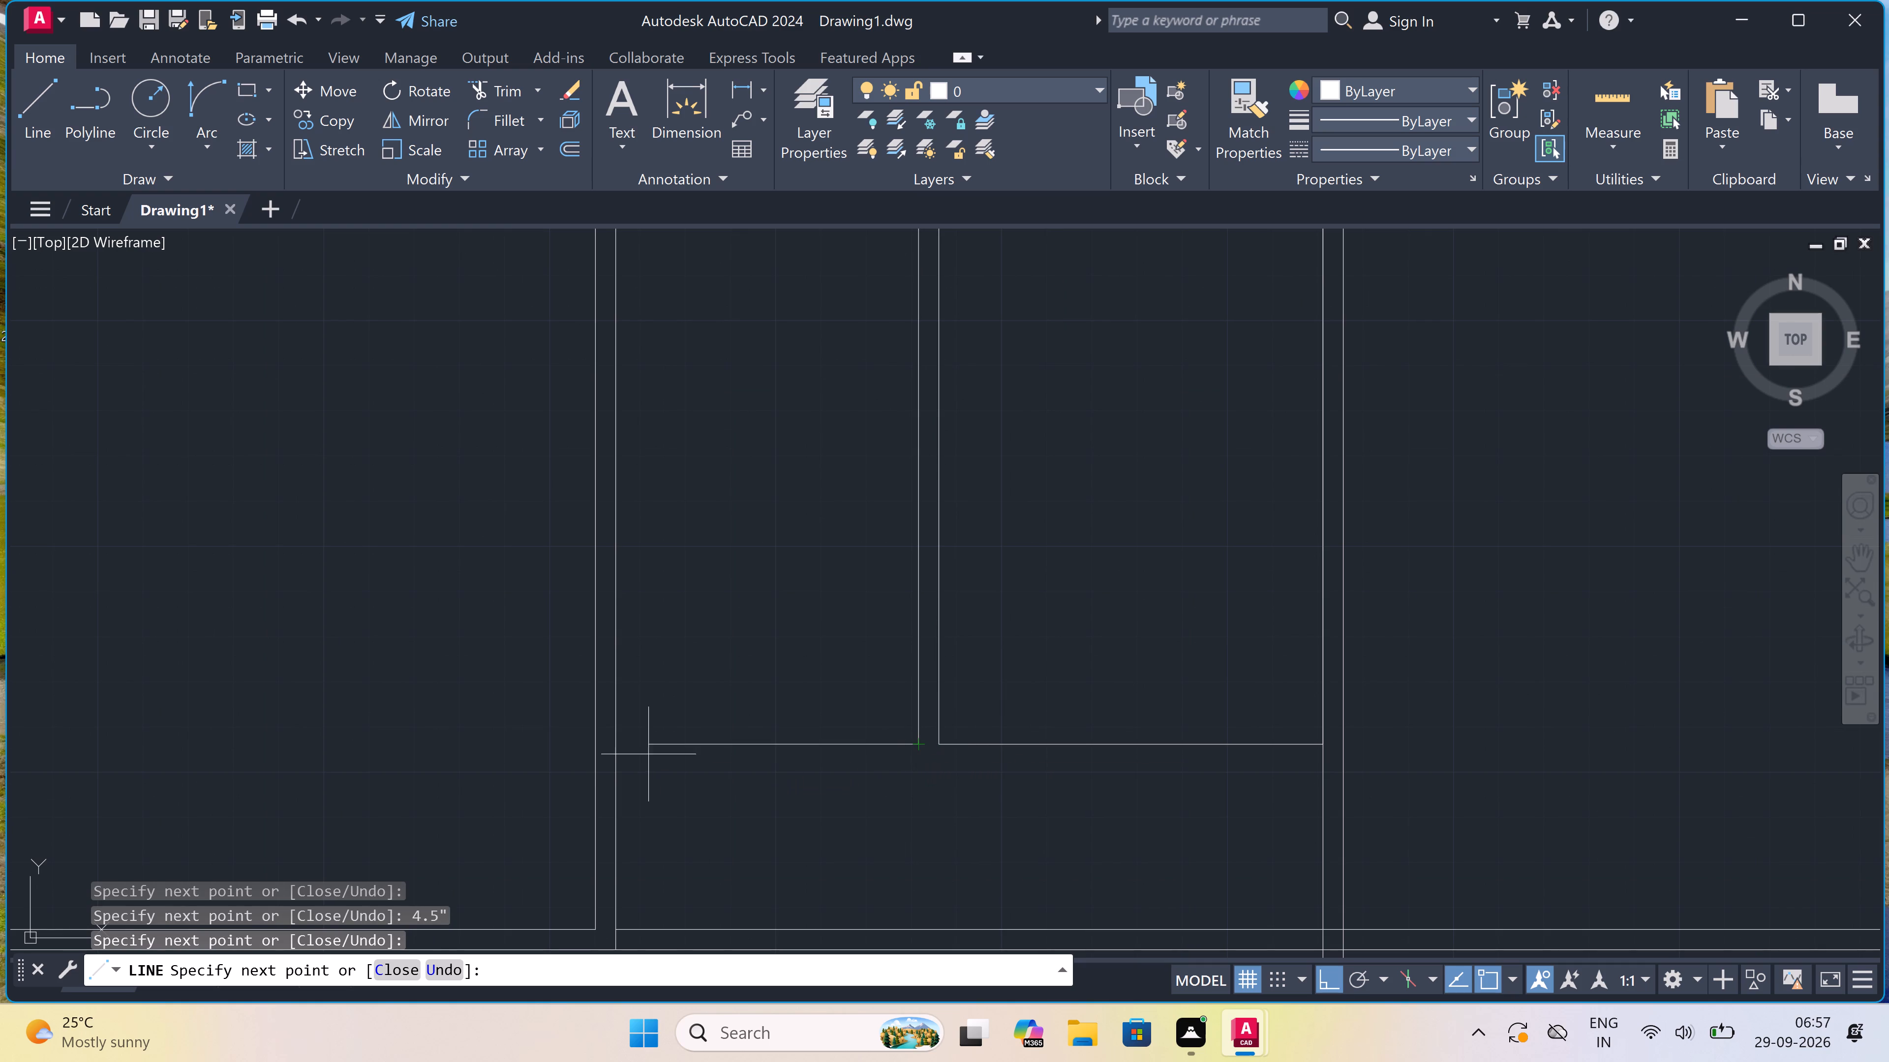
pyautogui.click(619, 751)
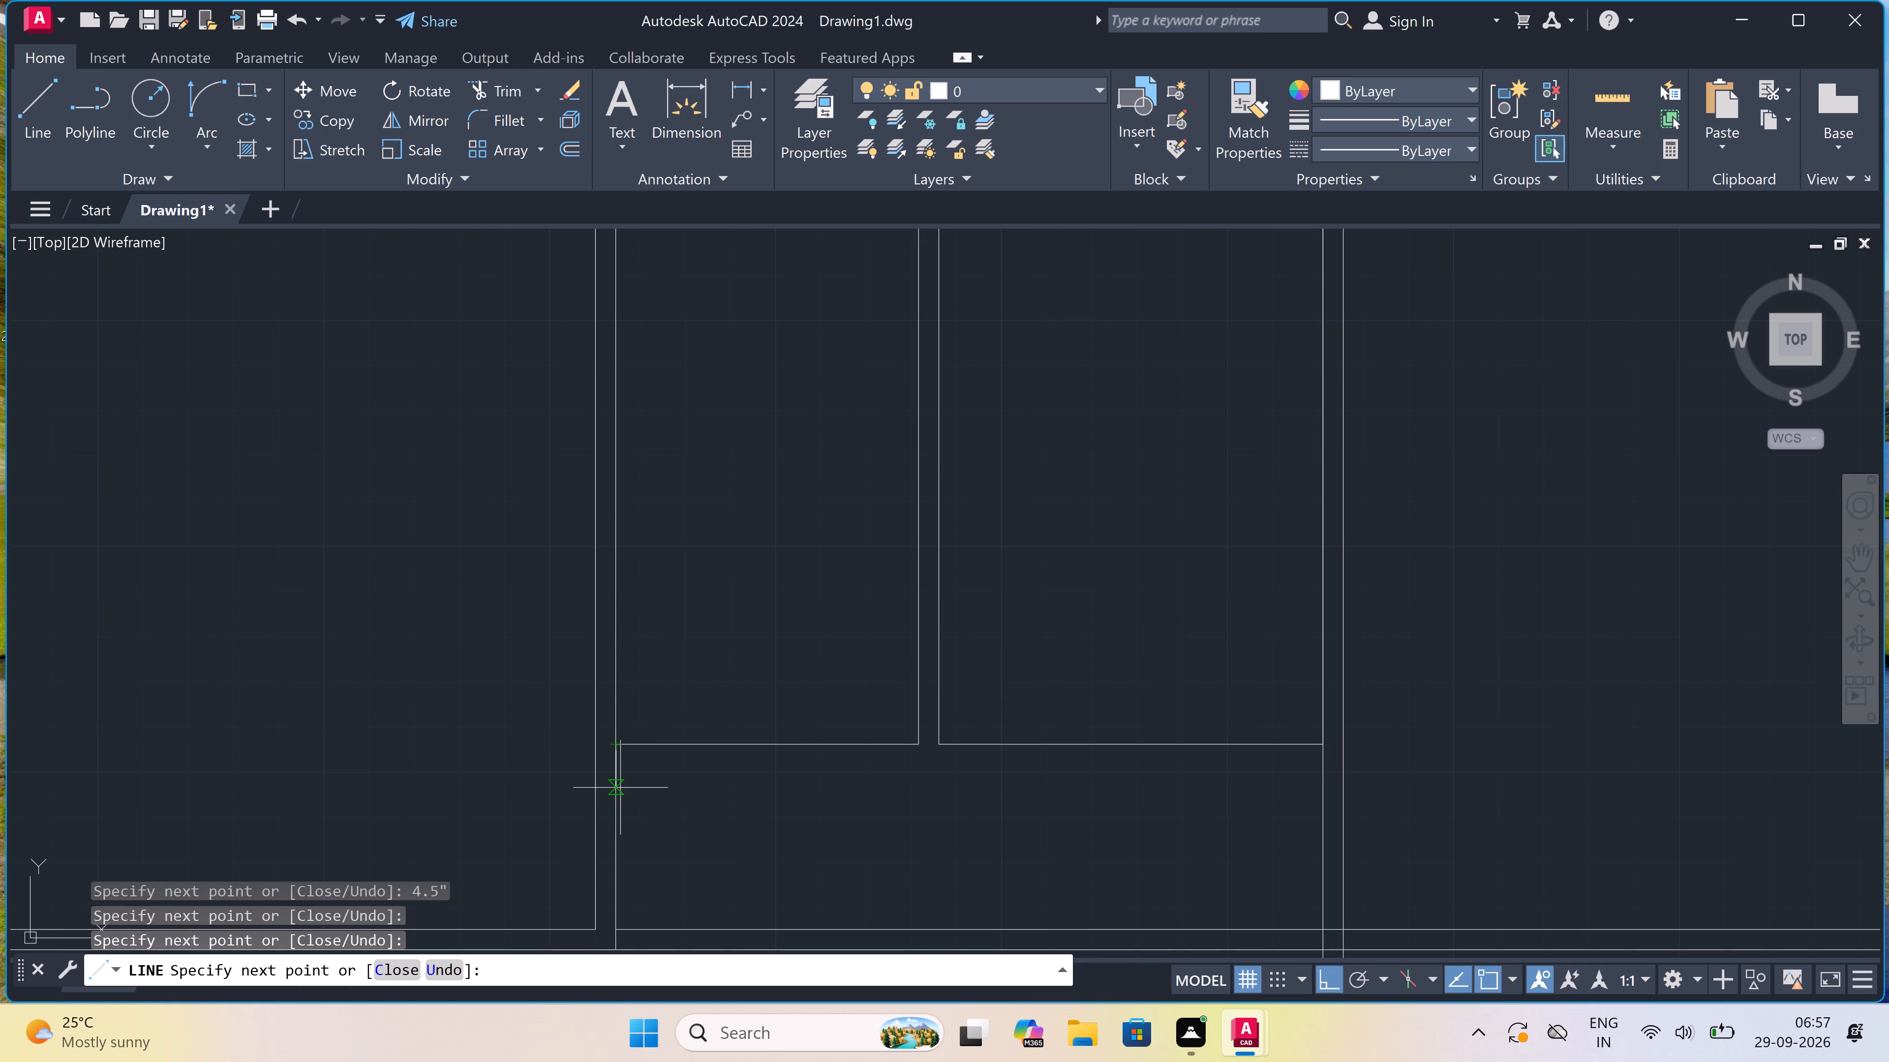
# Finish the new wall's outer face: 4.5" down along the partition, right to below the first room's left line, and up to its corner.
pyautogui.press('4')
pyautogui.press('.')
pyautogui.press('5')
pyautogui.write('"')
pyautogui.press('space')
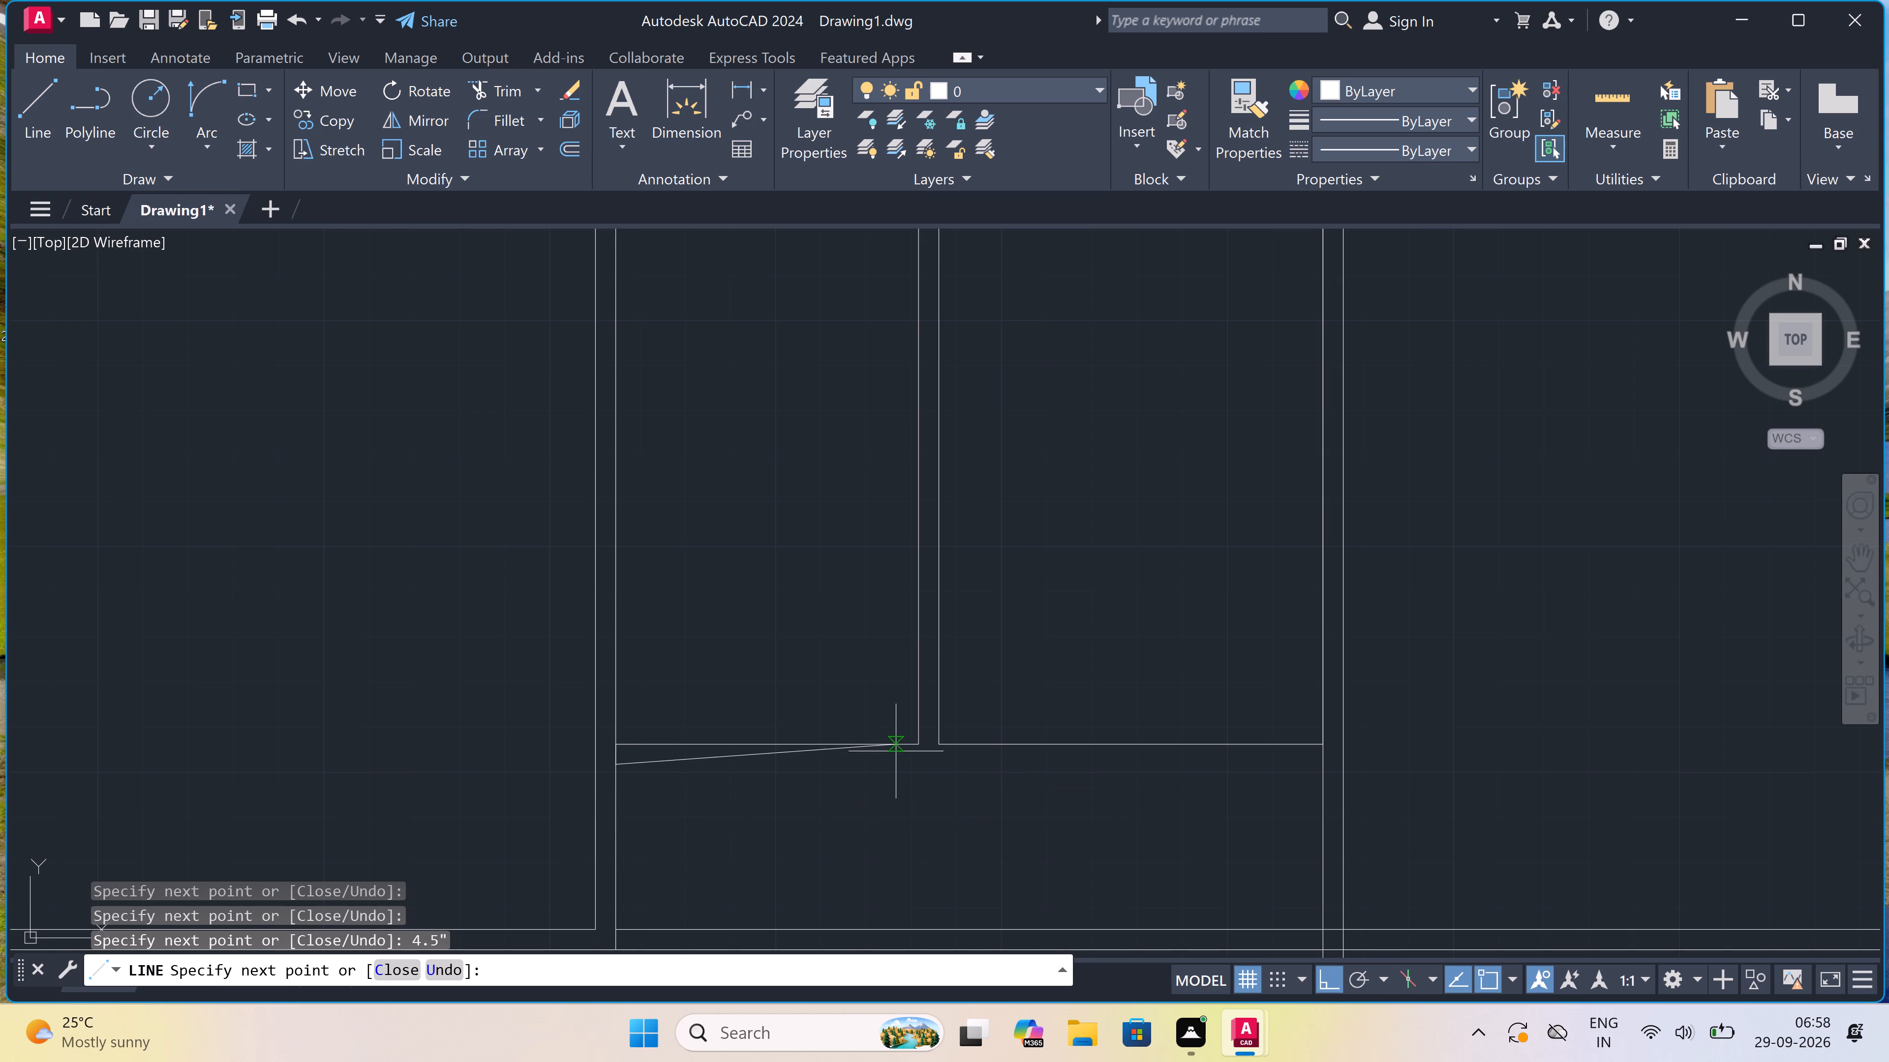
pyautogui.scroll(1, 915, 757)
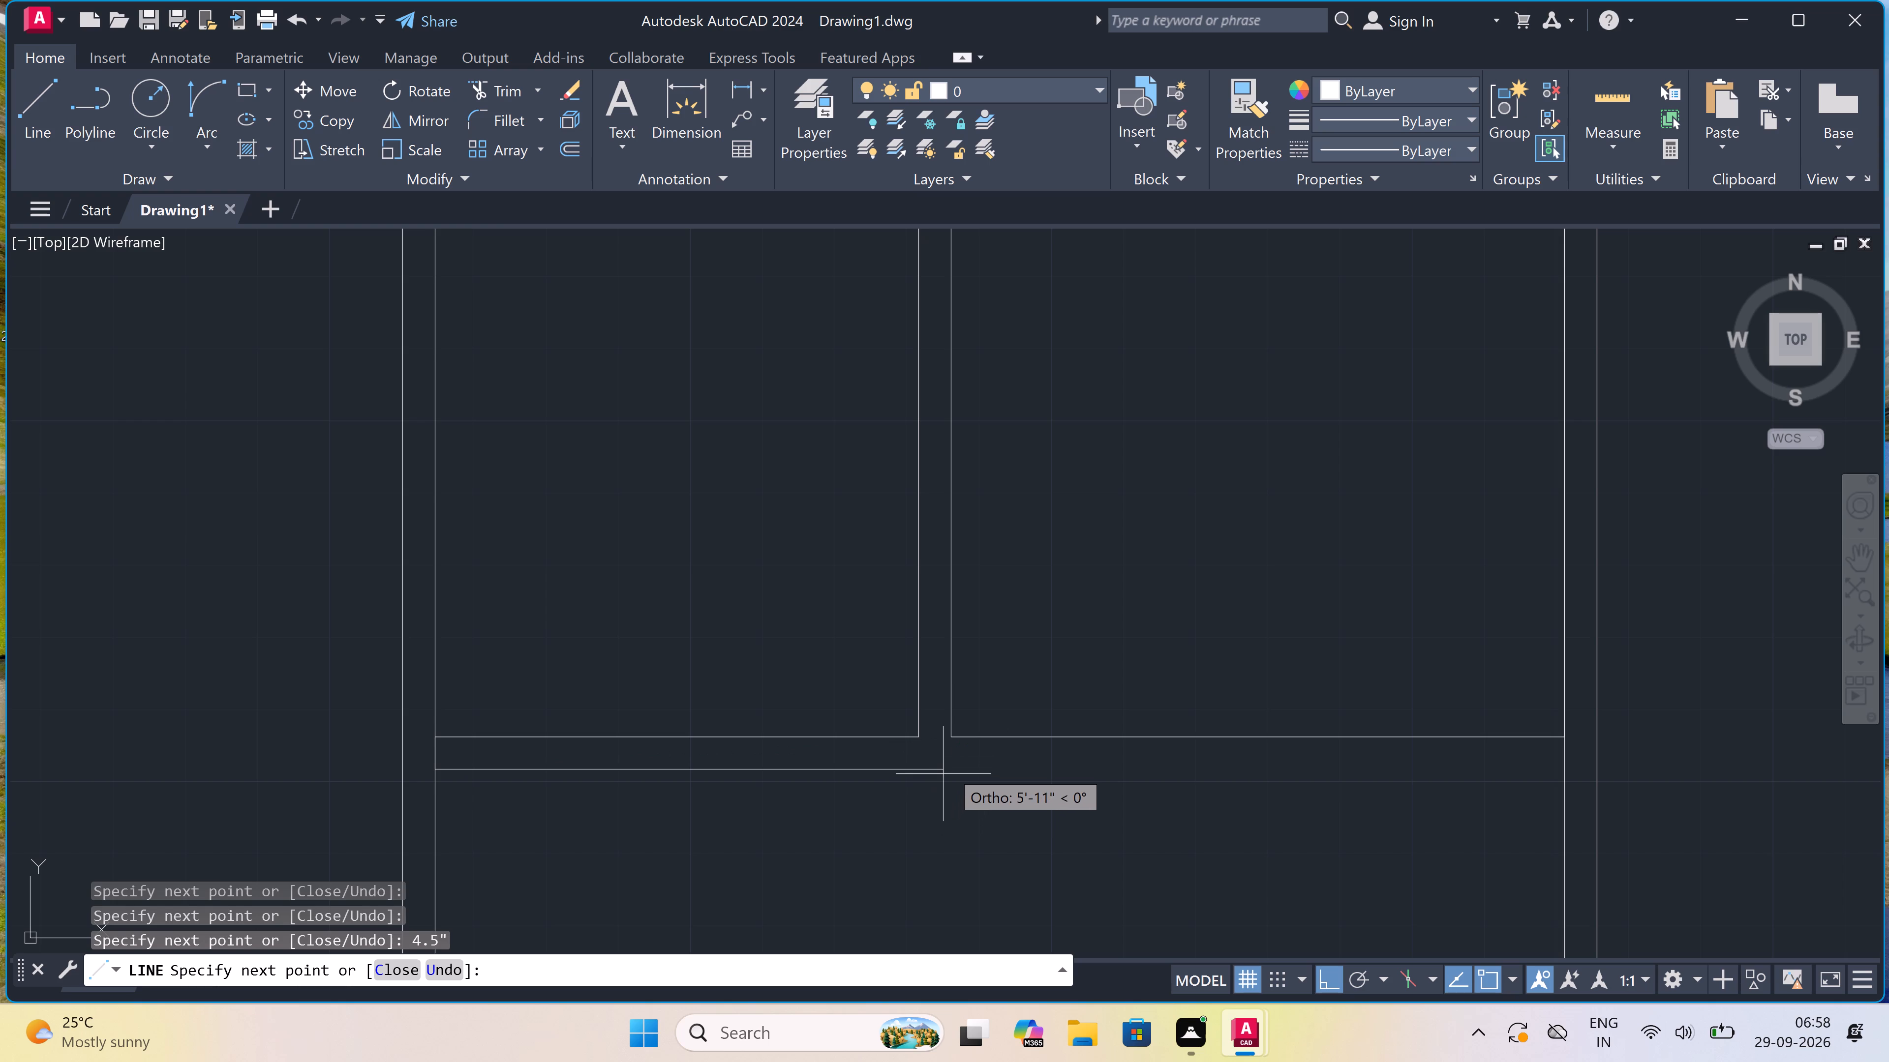
pyautogui.click(954, 780)
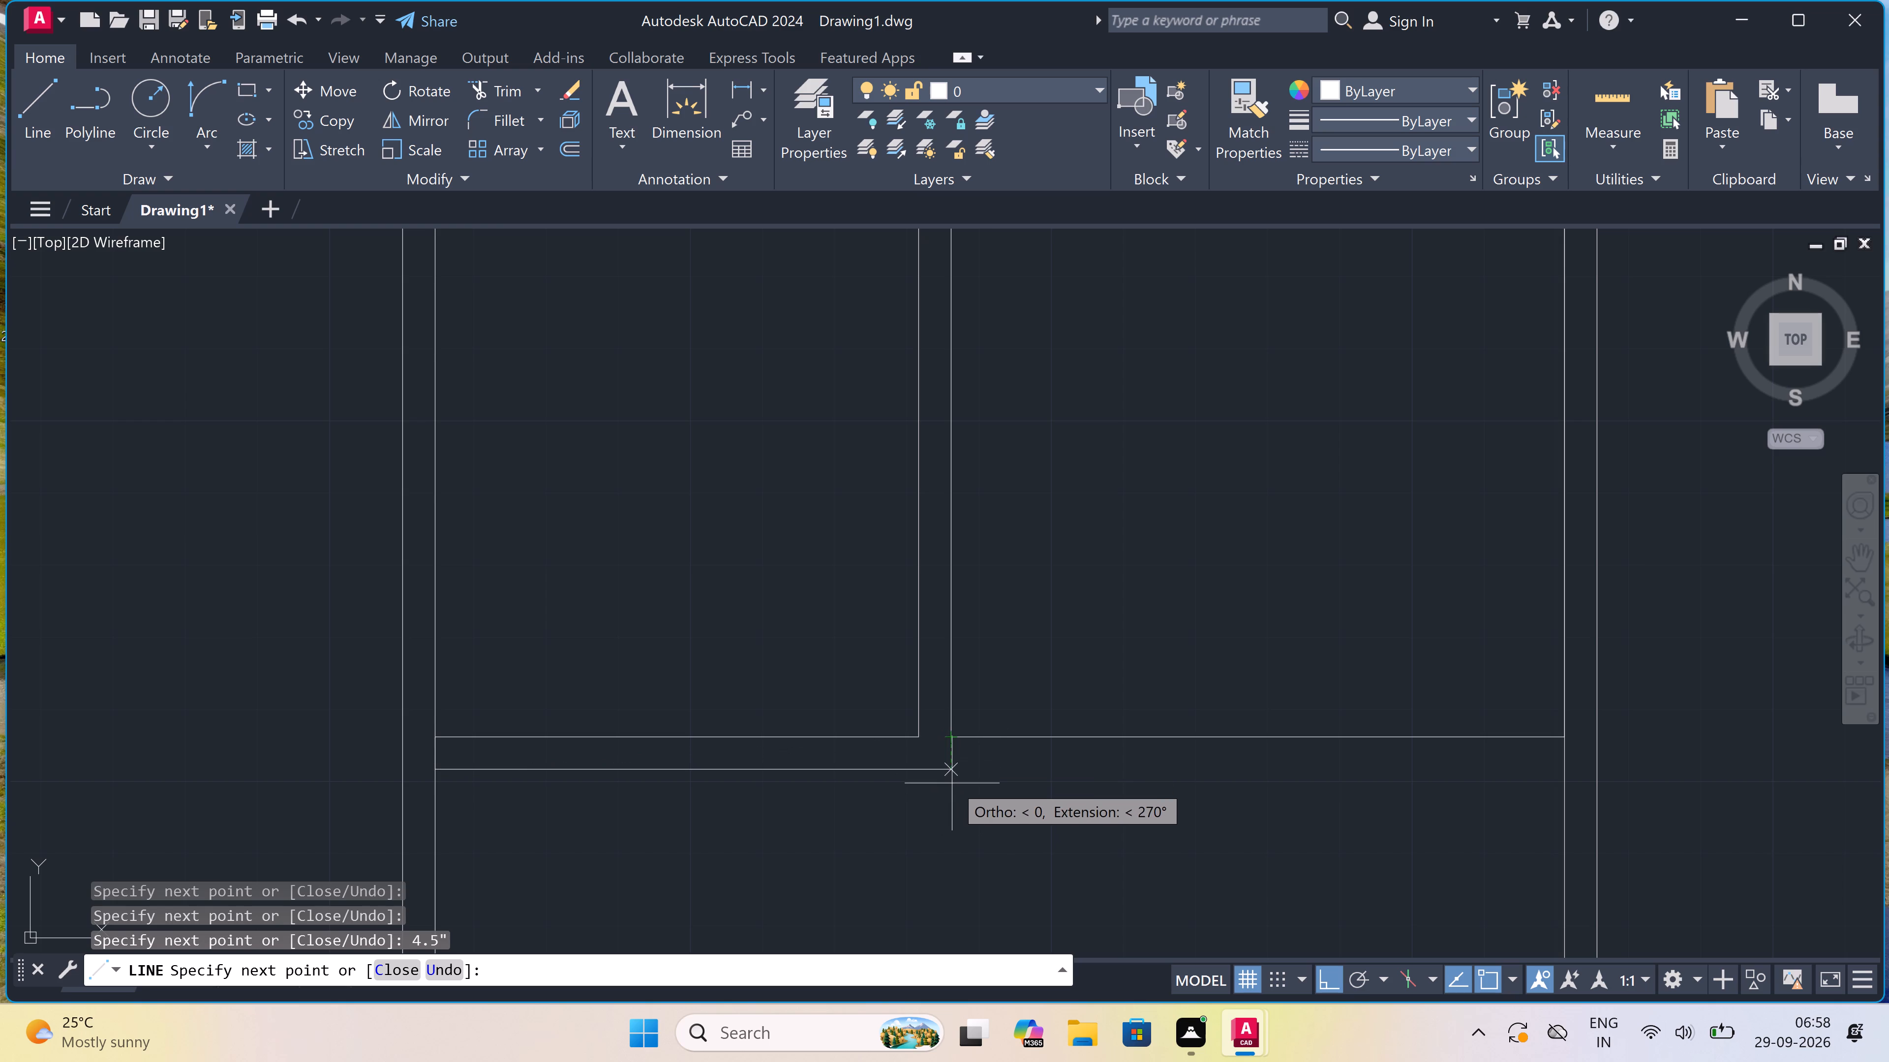
pyautogui.click(956, 735)
pyautogui.press('Escape')
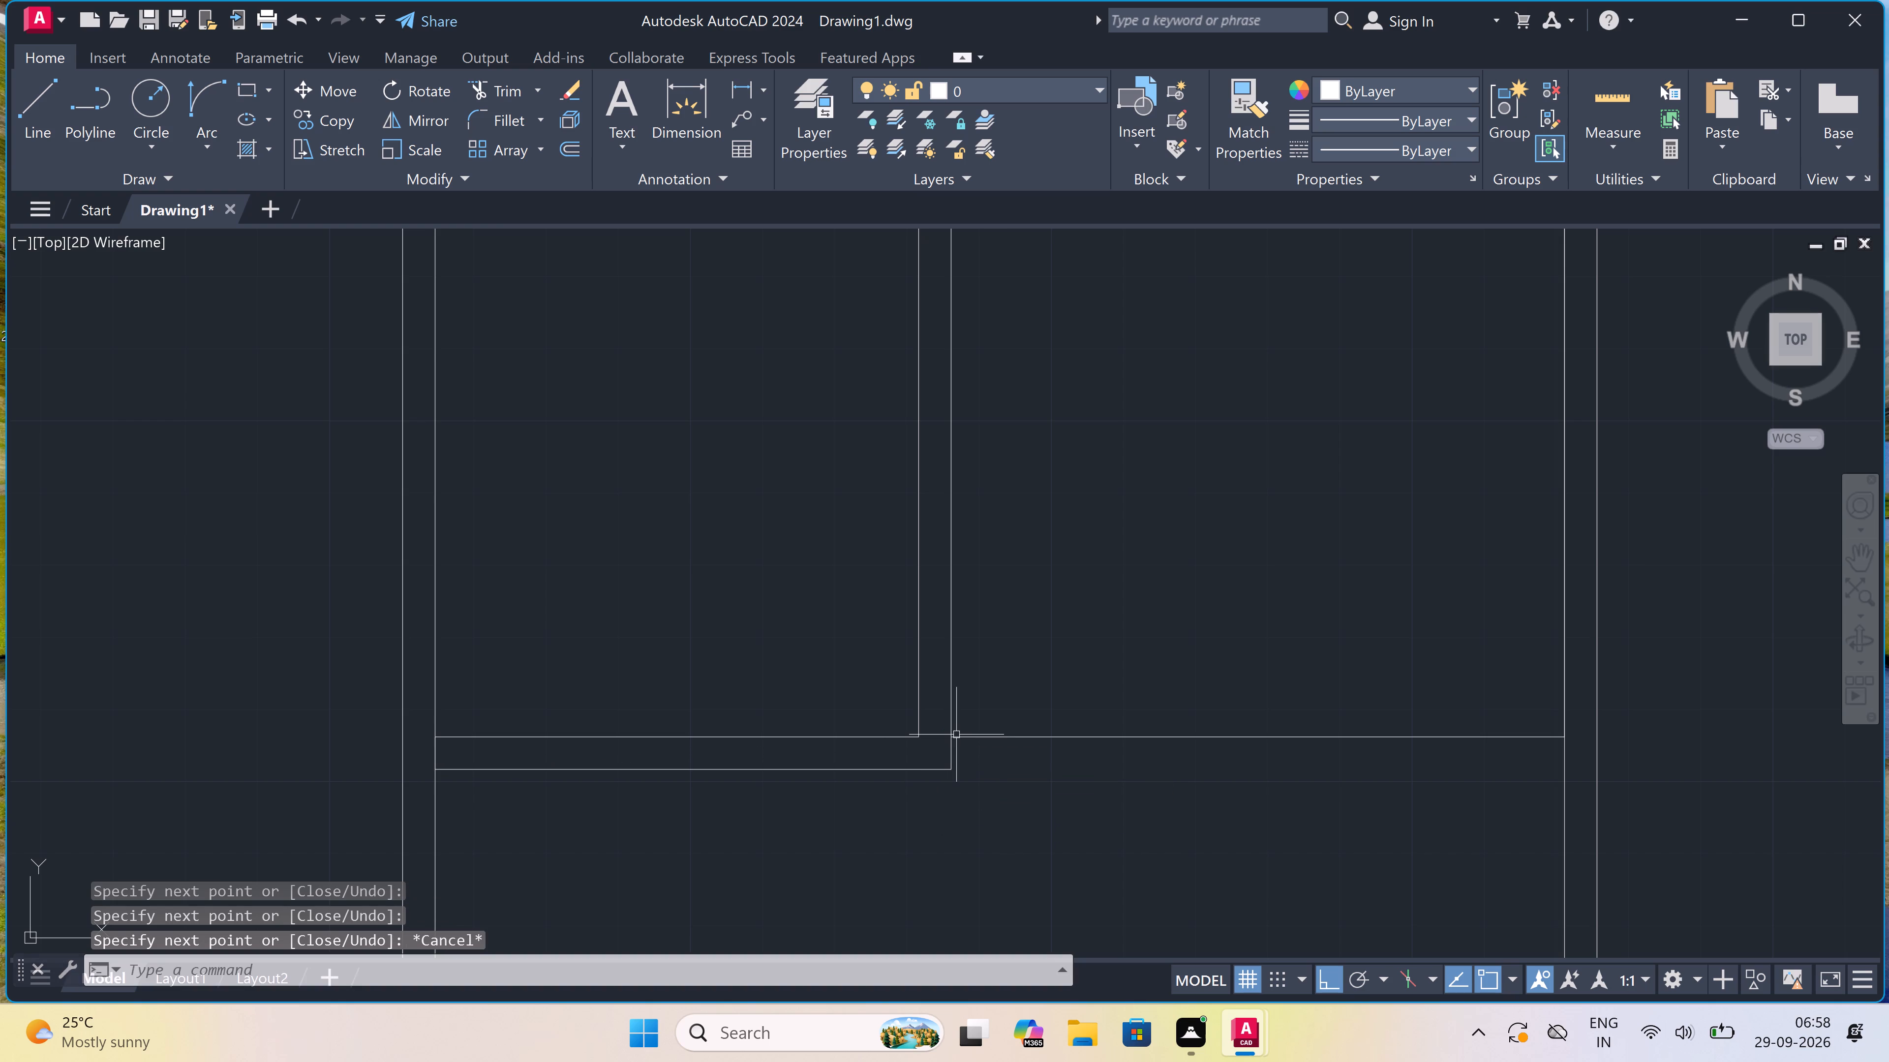
# Trim away the first room's bottom line and the partition's right line between the two faces of the narrow room's bottom wall.
pyautogui.write('tr')
pyautogui.press('space')
pyautogui.click(993, 712)
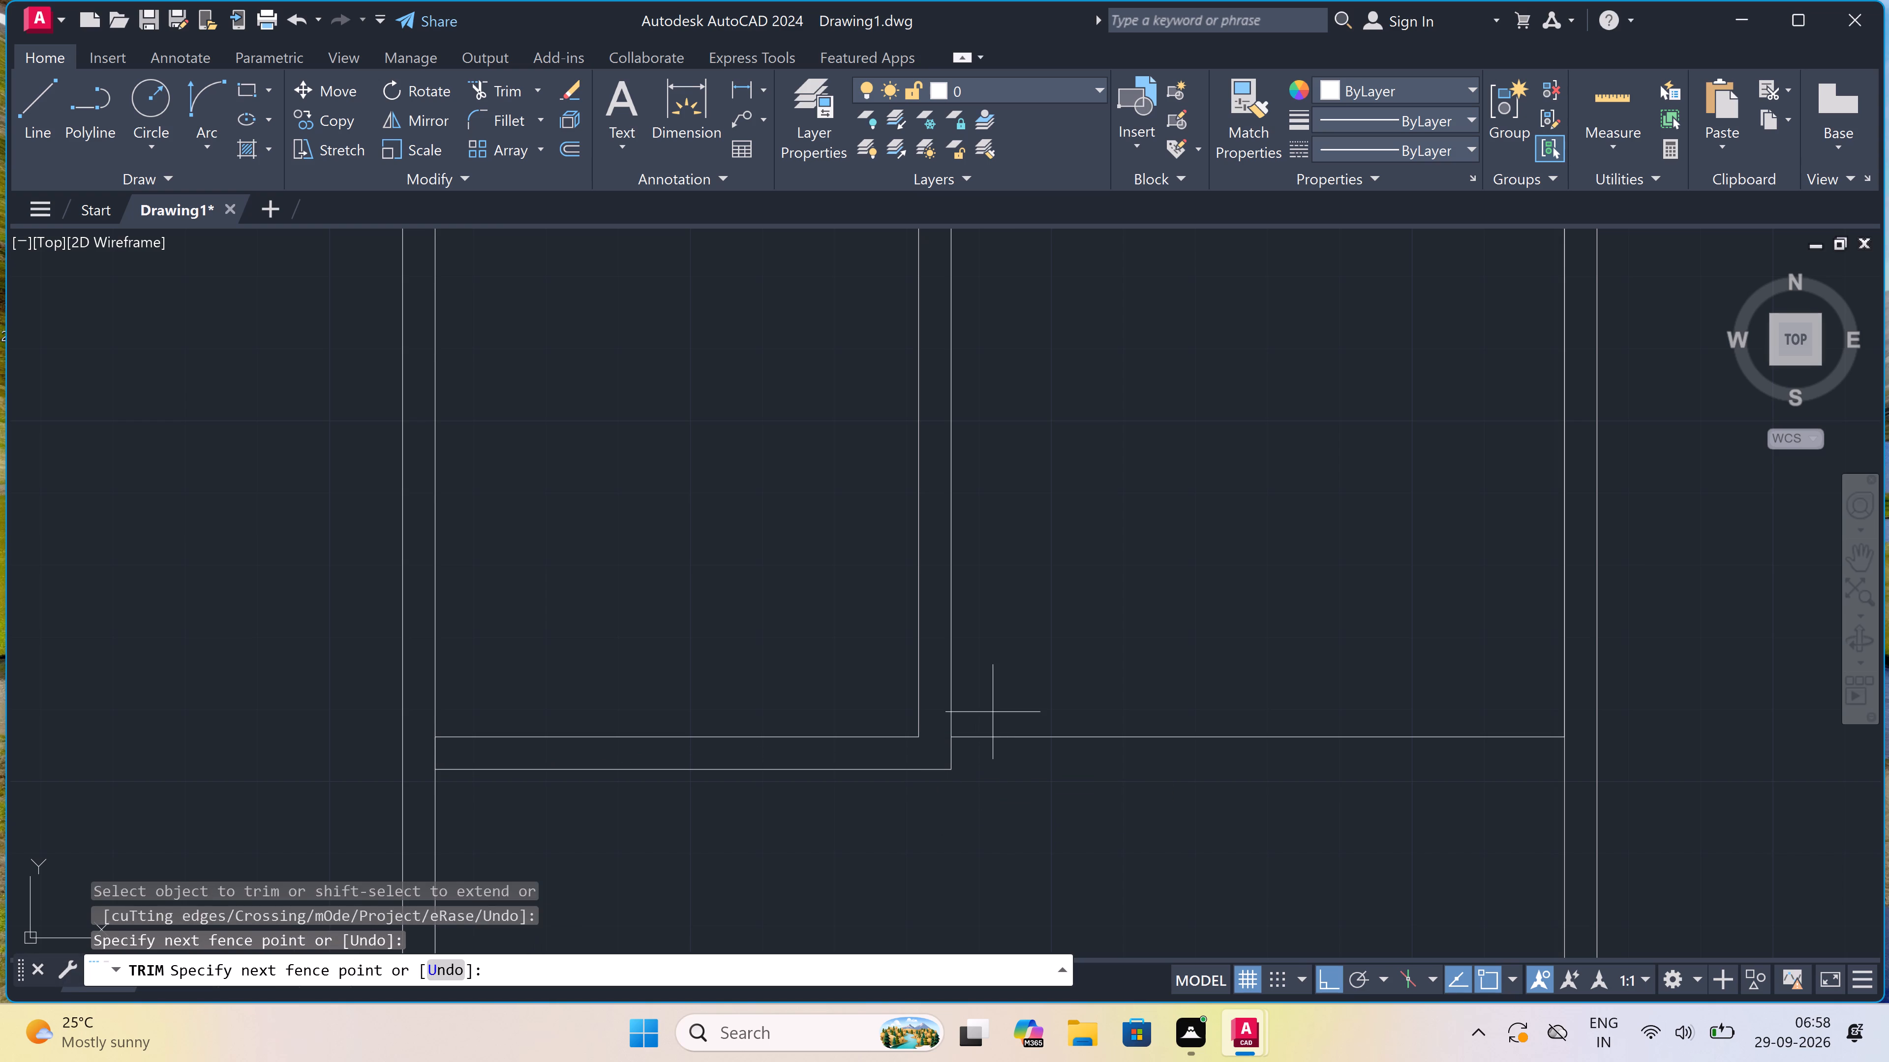
pyautogui.doubleClick(1022, 798)
pyautogui.scroll(-2, 1023, 796)
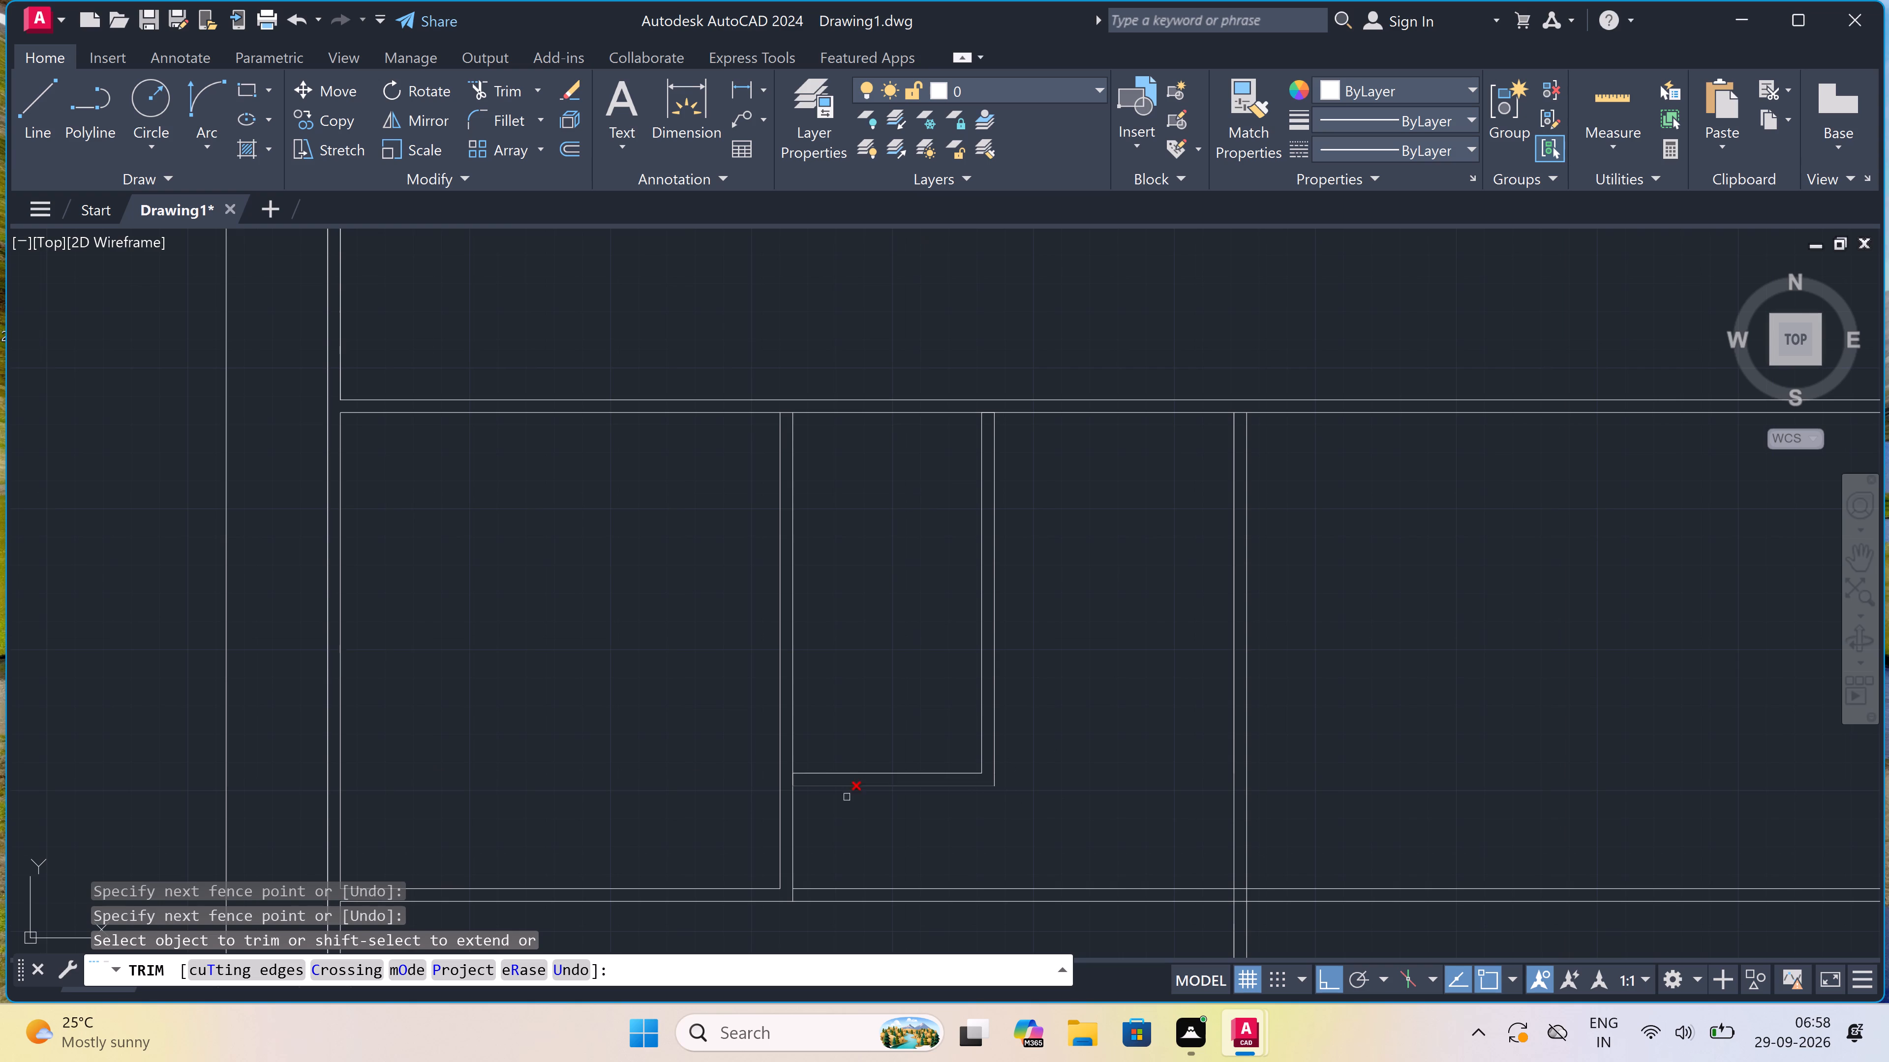
pyautogui.scroll(2, 786, 781)
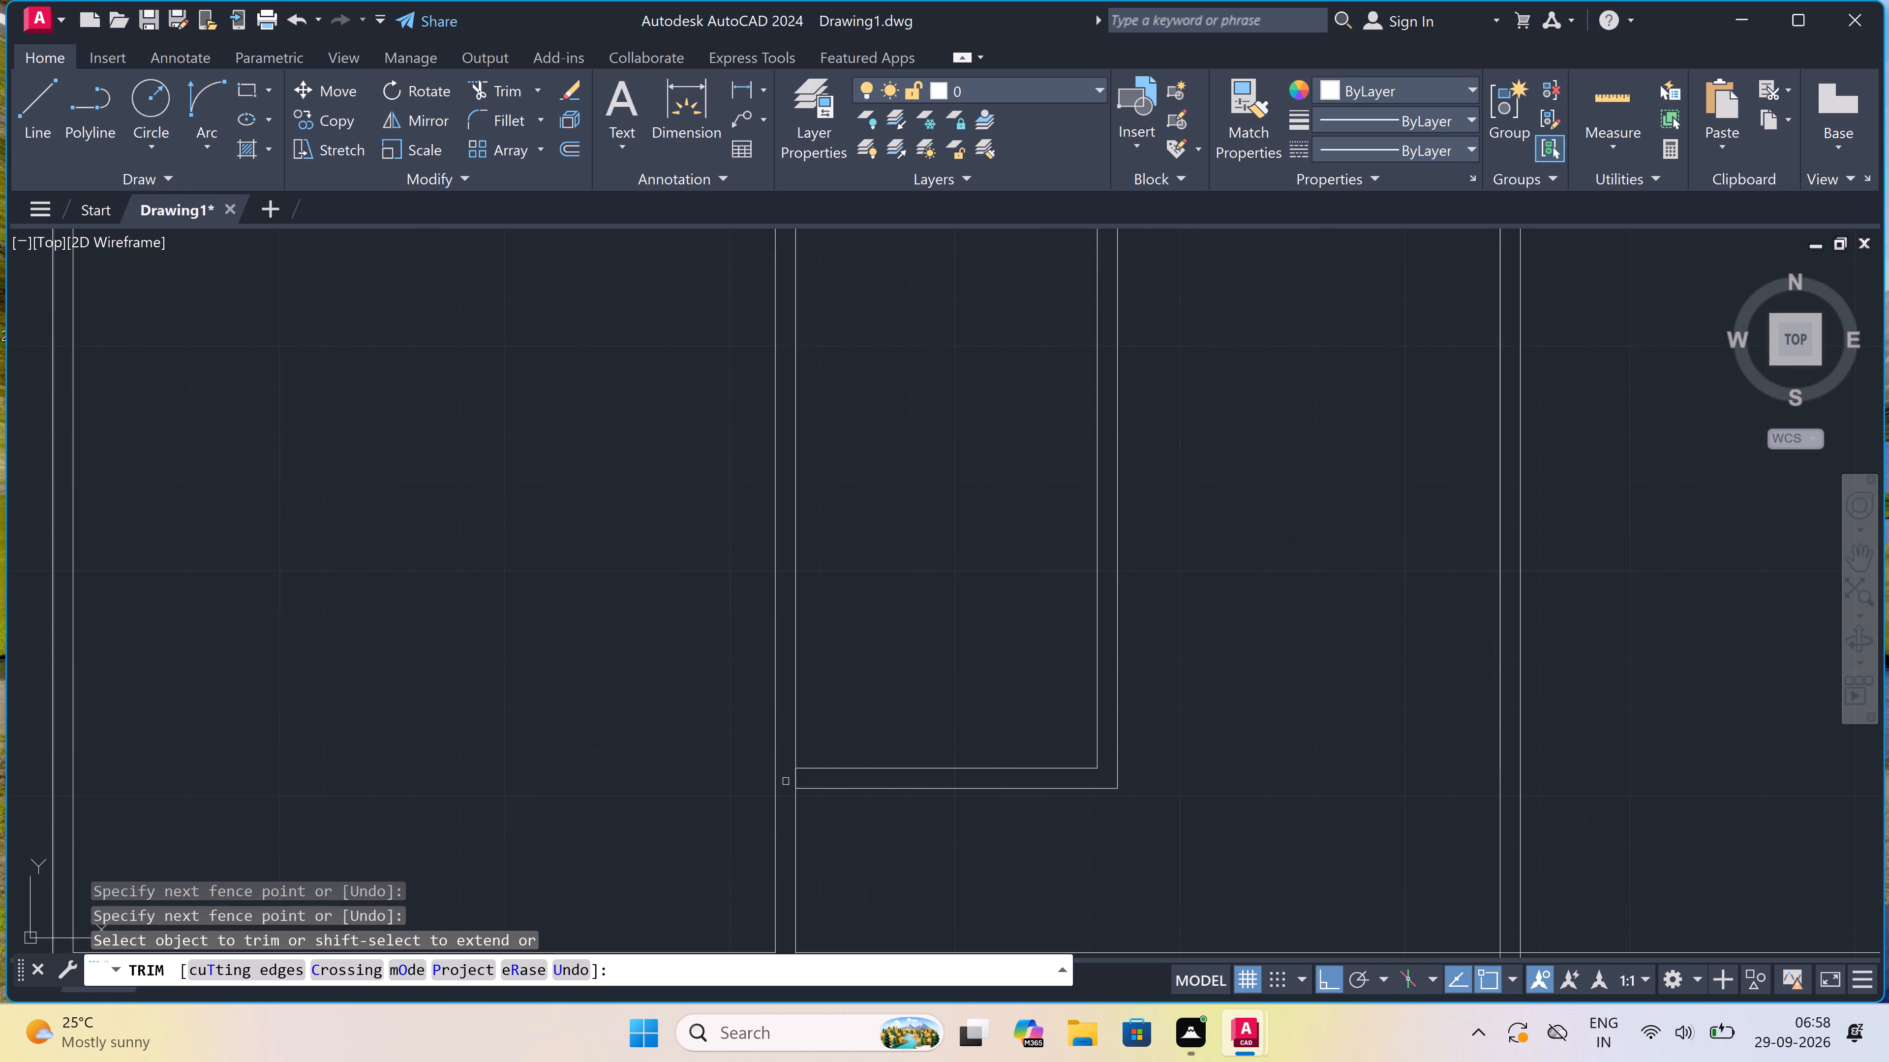
pyautogui.click(786, 780)
pyautogui.click(810, 777)
pyautogui.scroll(-4, 810, 777)
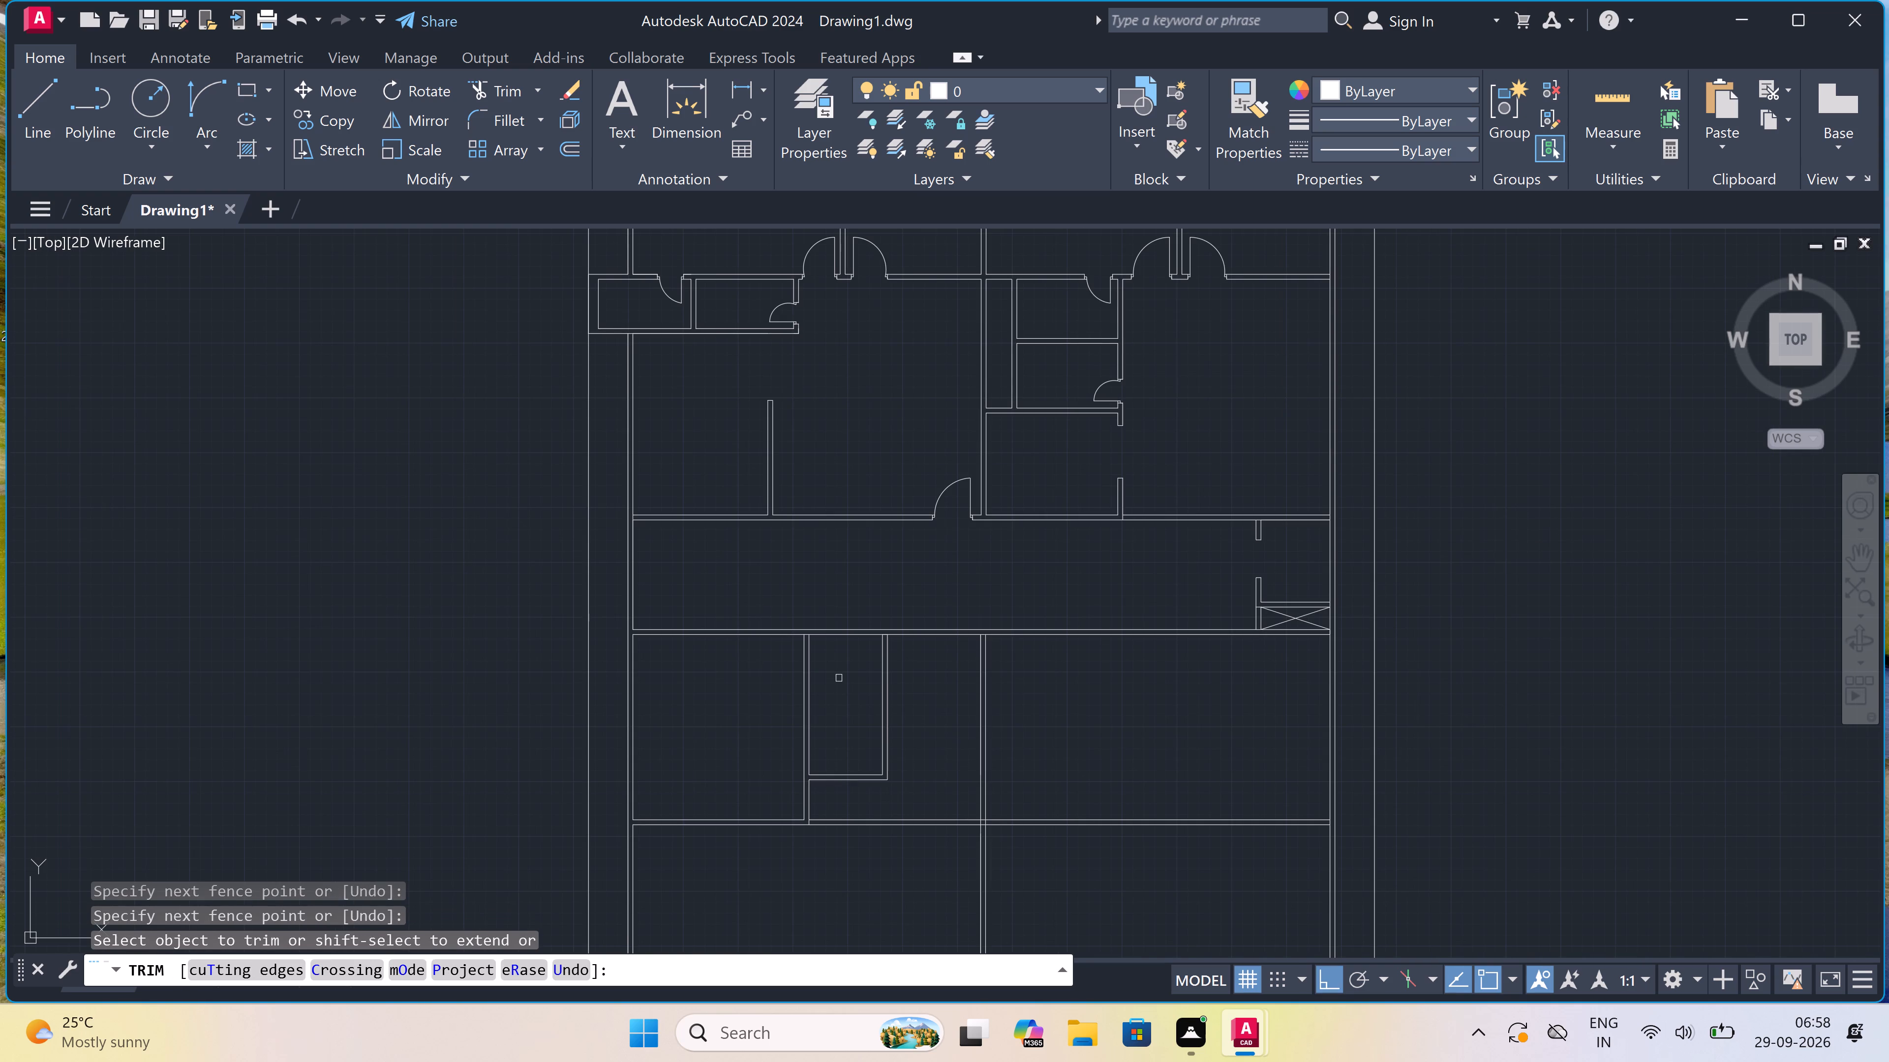
pyautogui.scroll(2, 839, 678)
pyautogui.press('Escape')
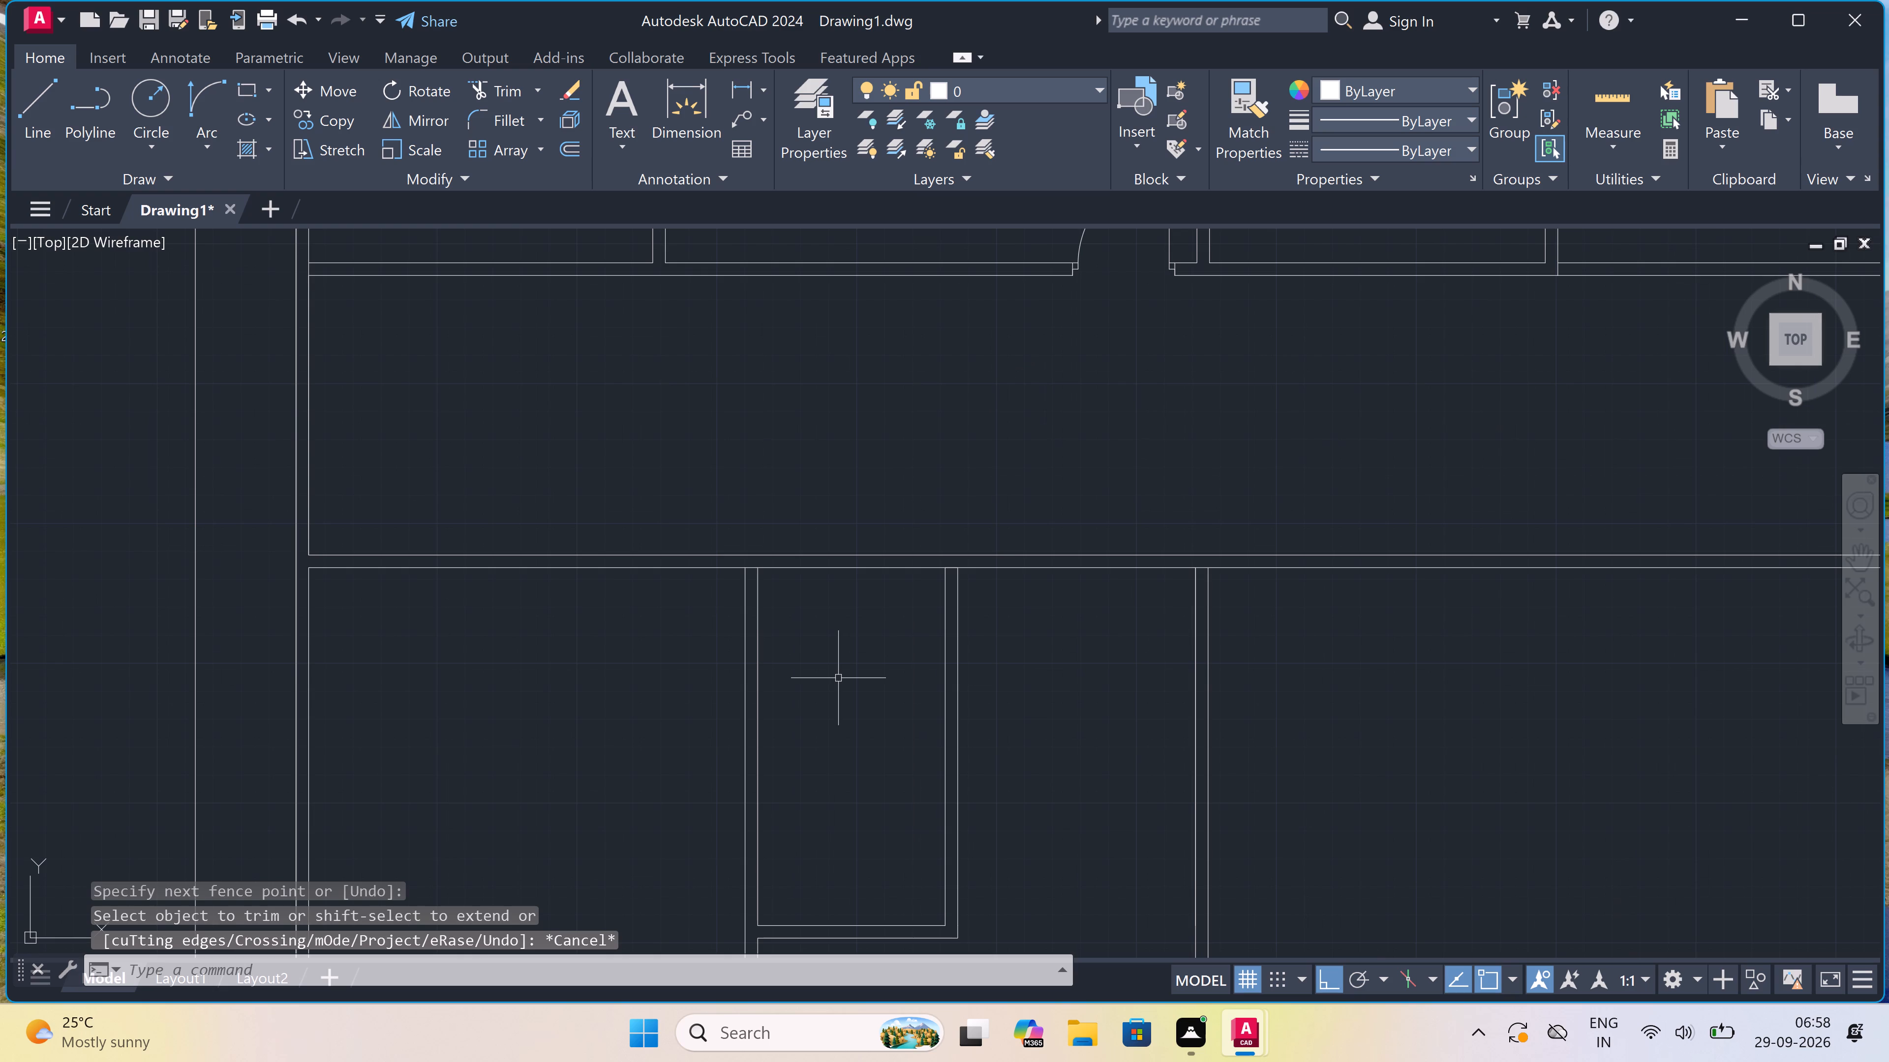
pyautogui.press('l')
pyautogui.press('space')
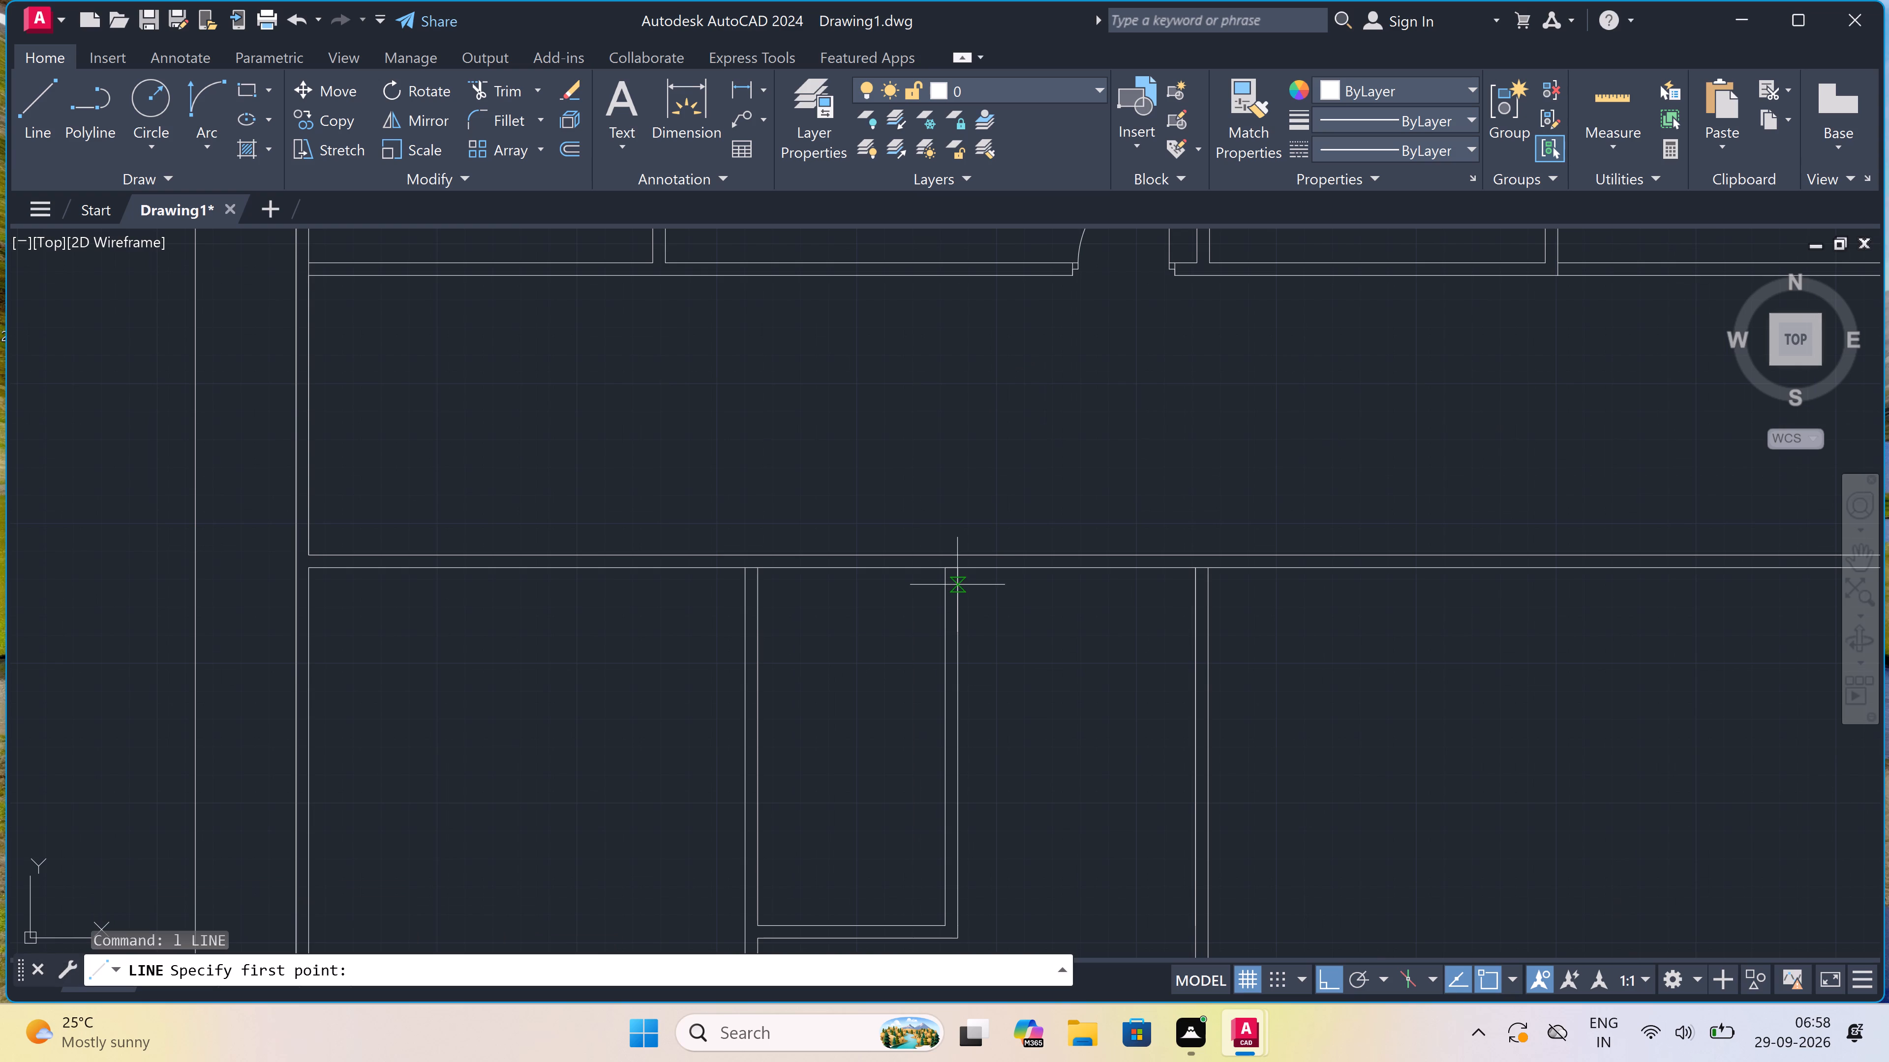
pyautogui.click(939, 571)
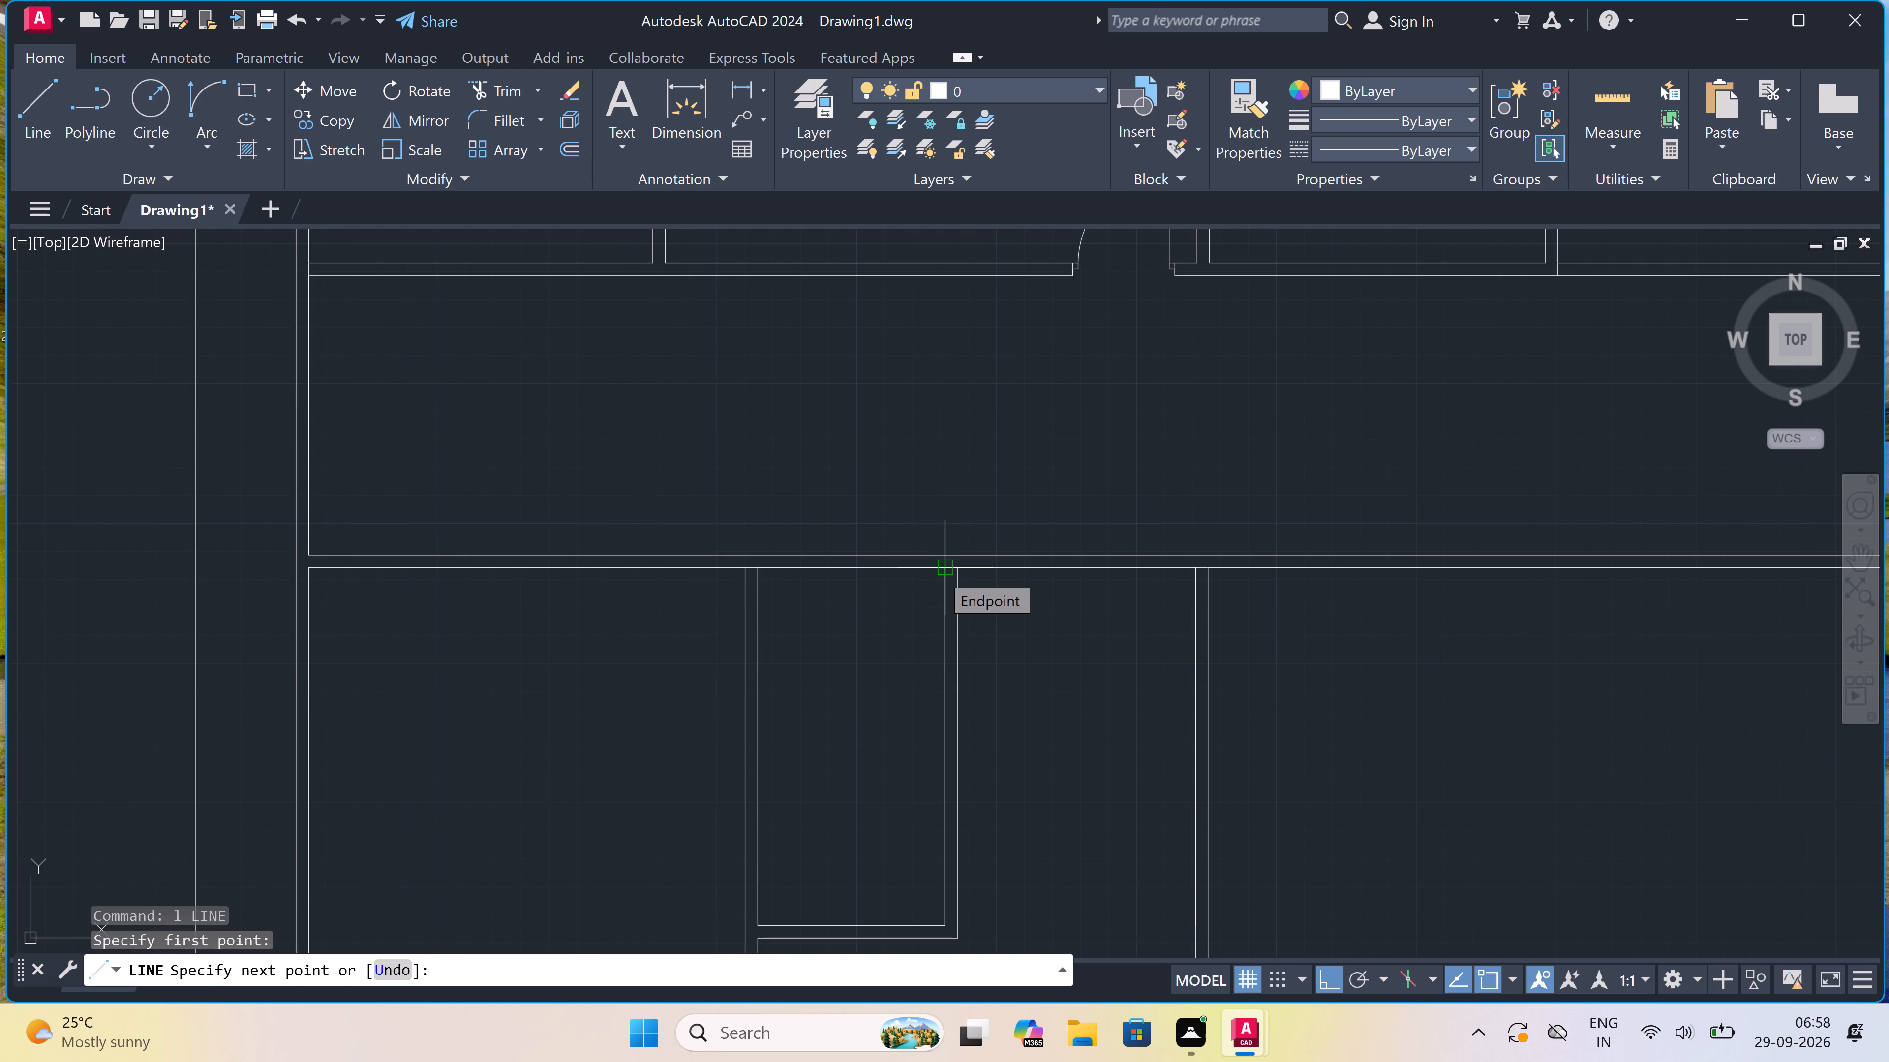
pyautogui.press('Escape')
# Draw a 4.5" thick cross wall in the narrow room, starting 7'8" above its lower right inner corner and spanning both side walls.
pyautogui.press('space')
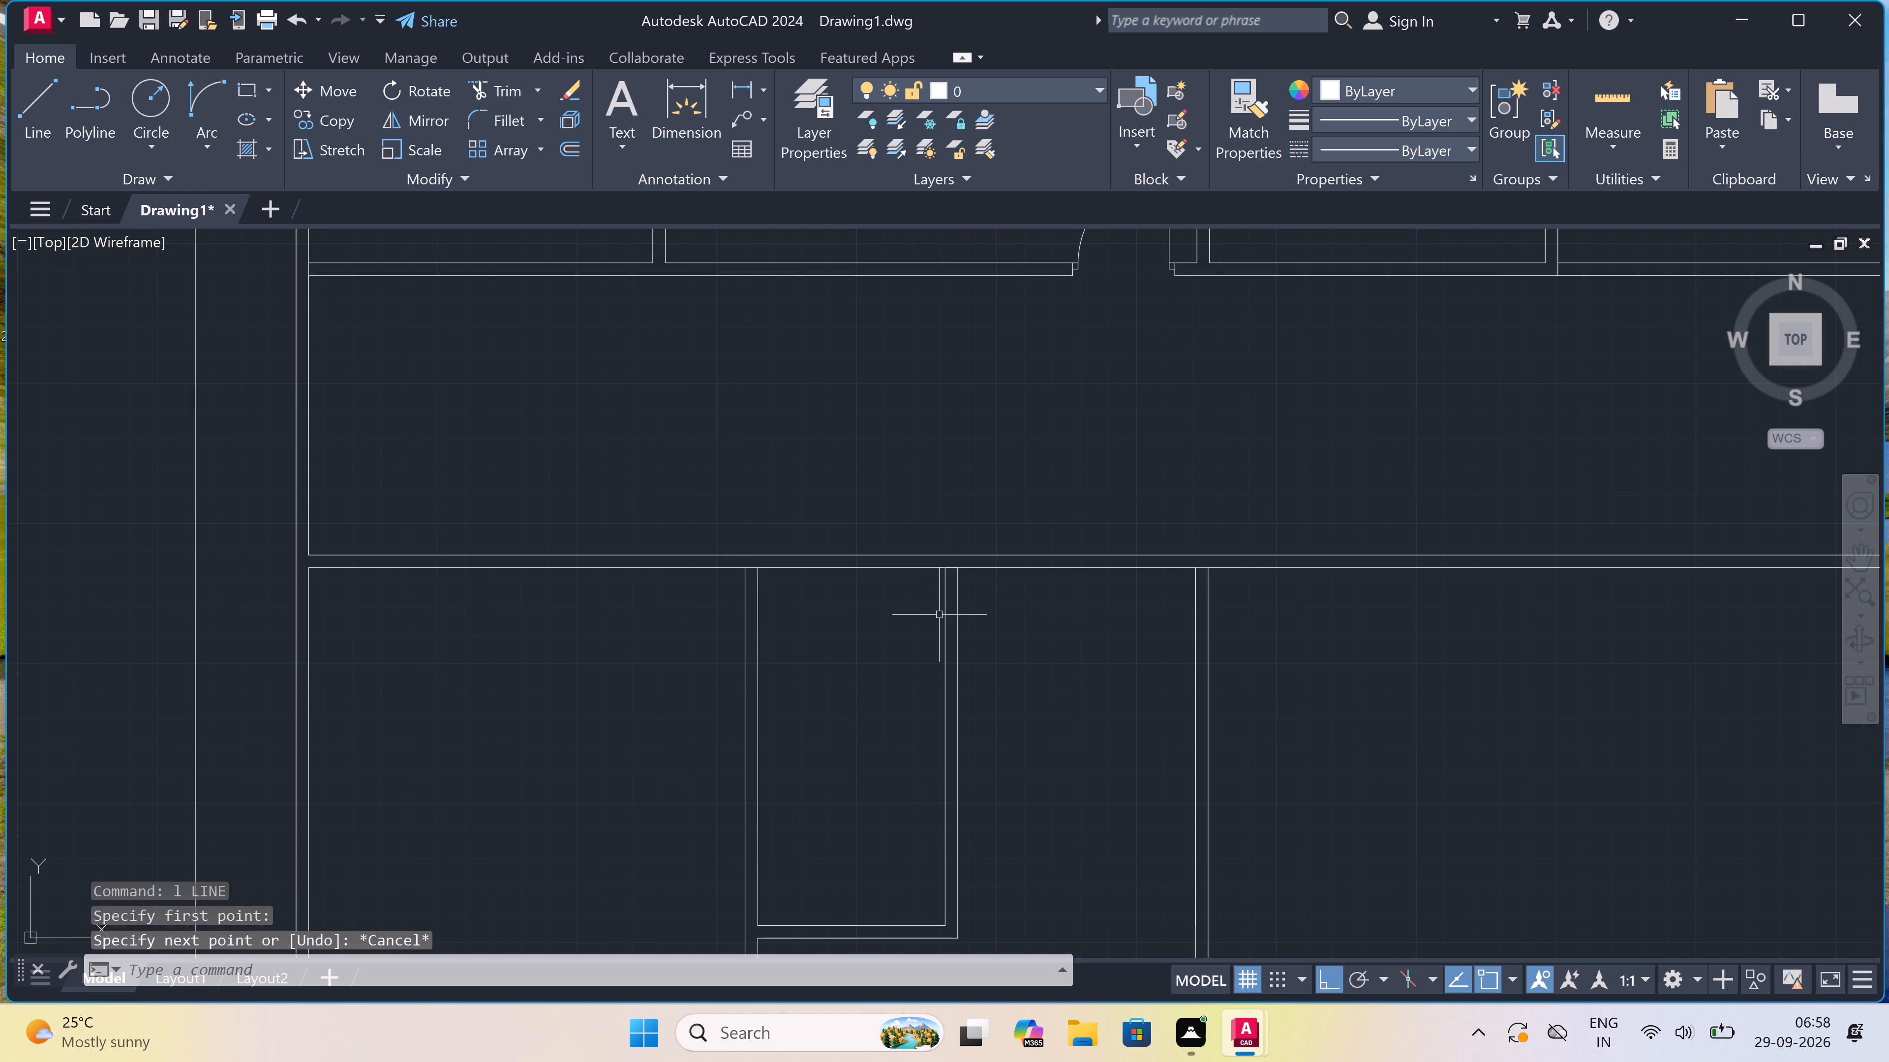
pyautogui.click(939, 929)
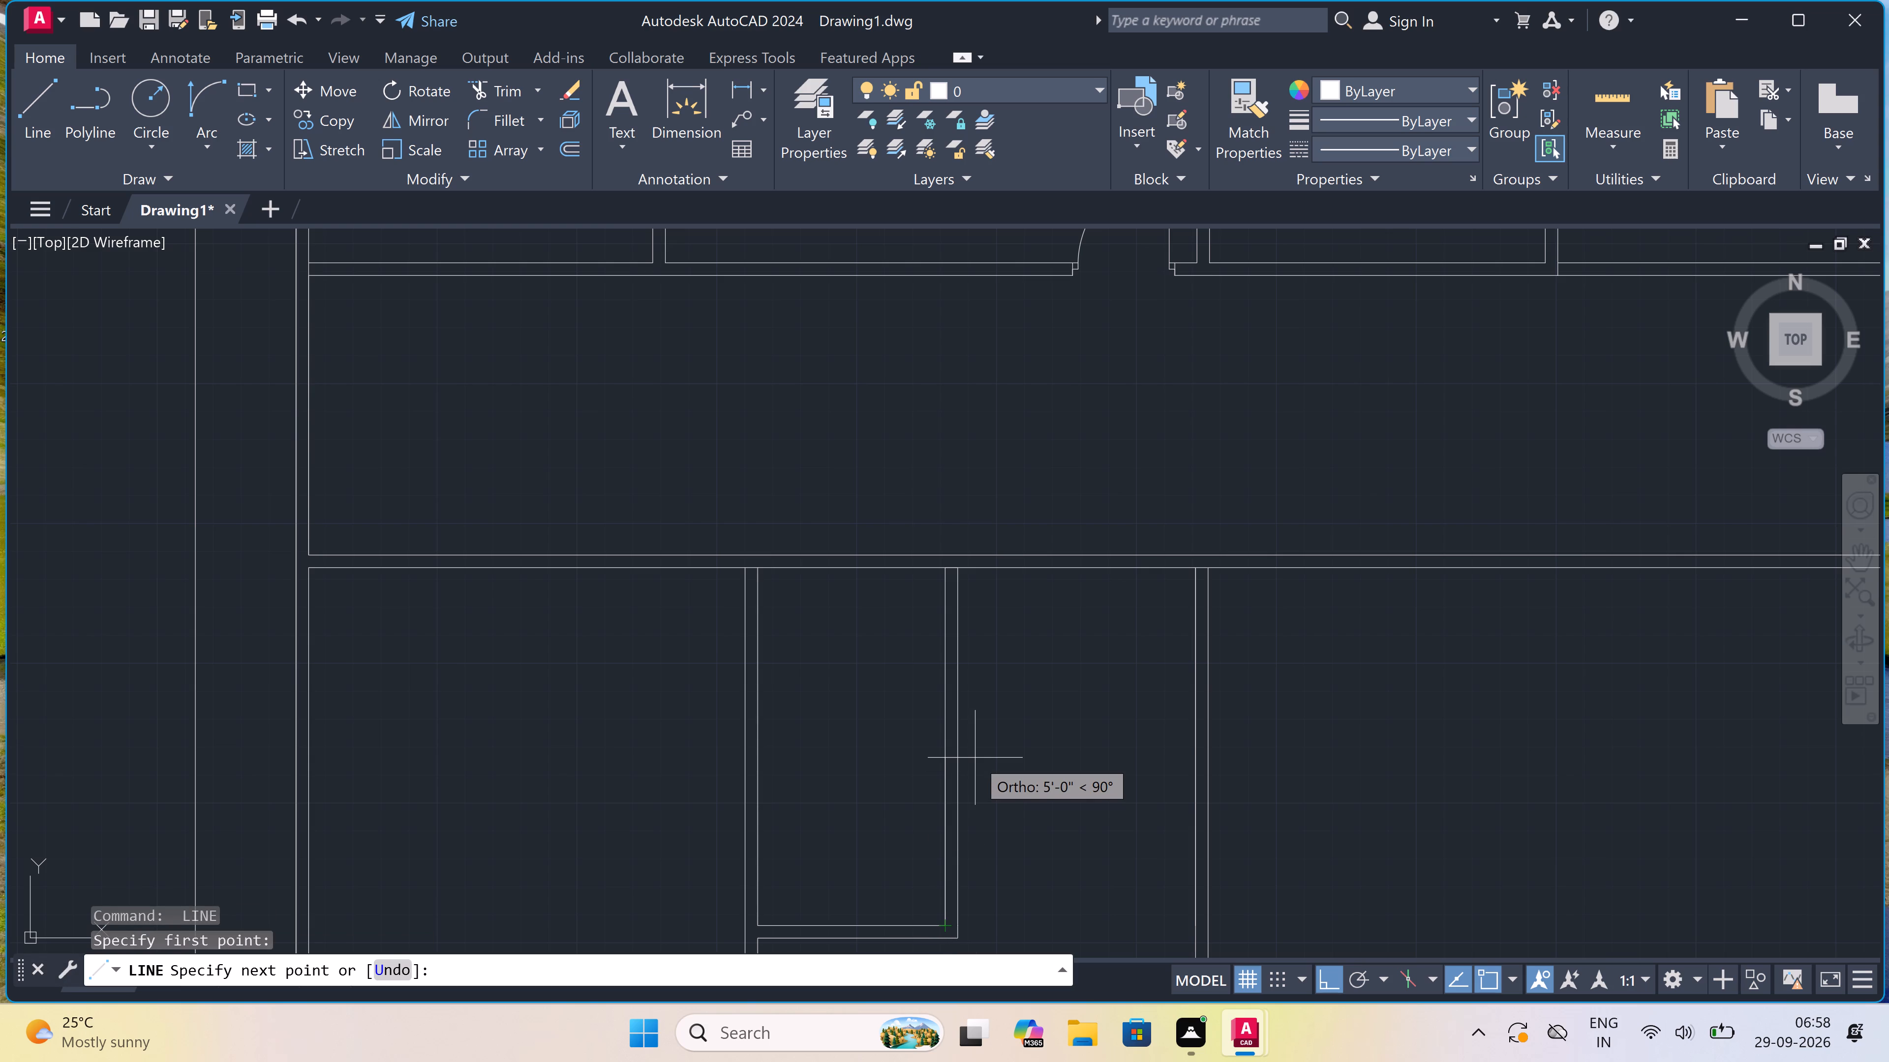
pyautogui.write("7'")
pyautogui.write('8"')
pyautogui.press('space')
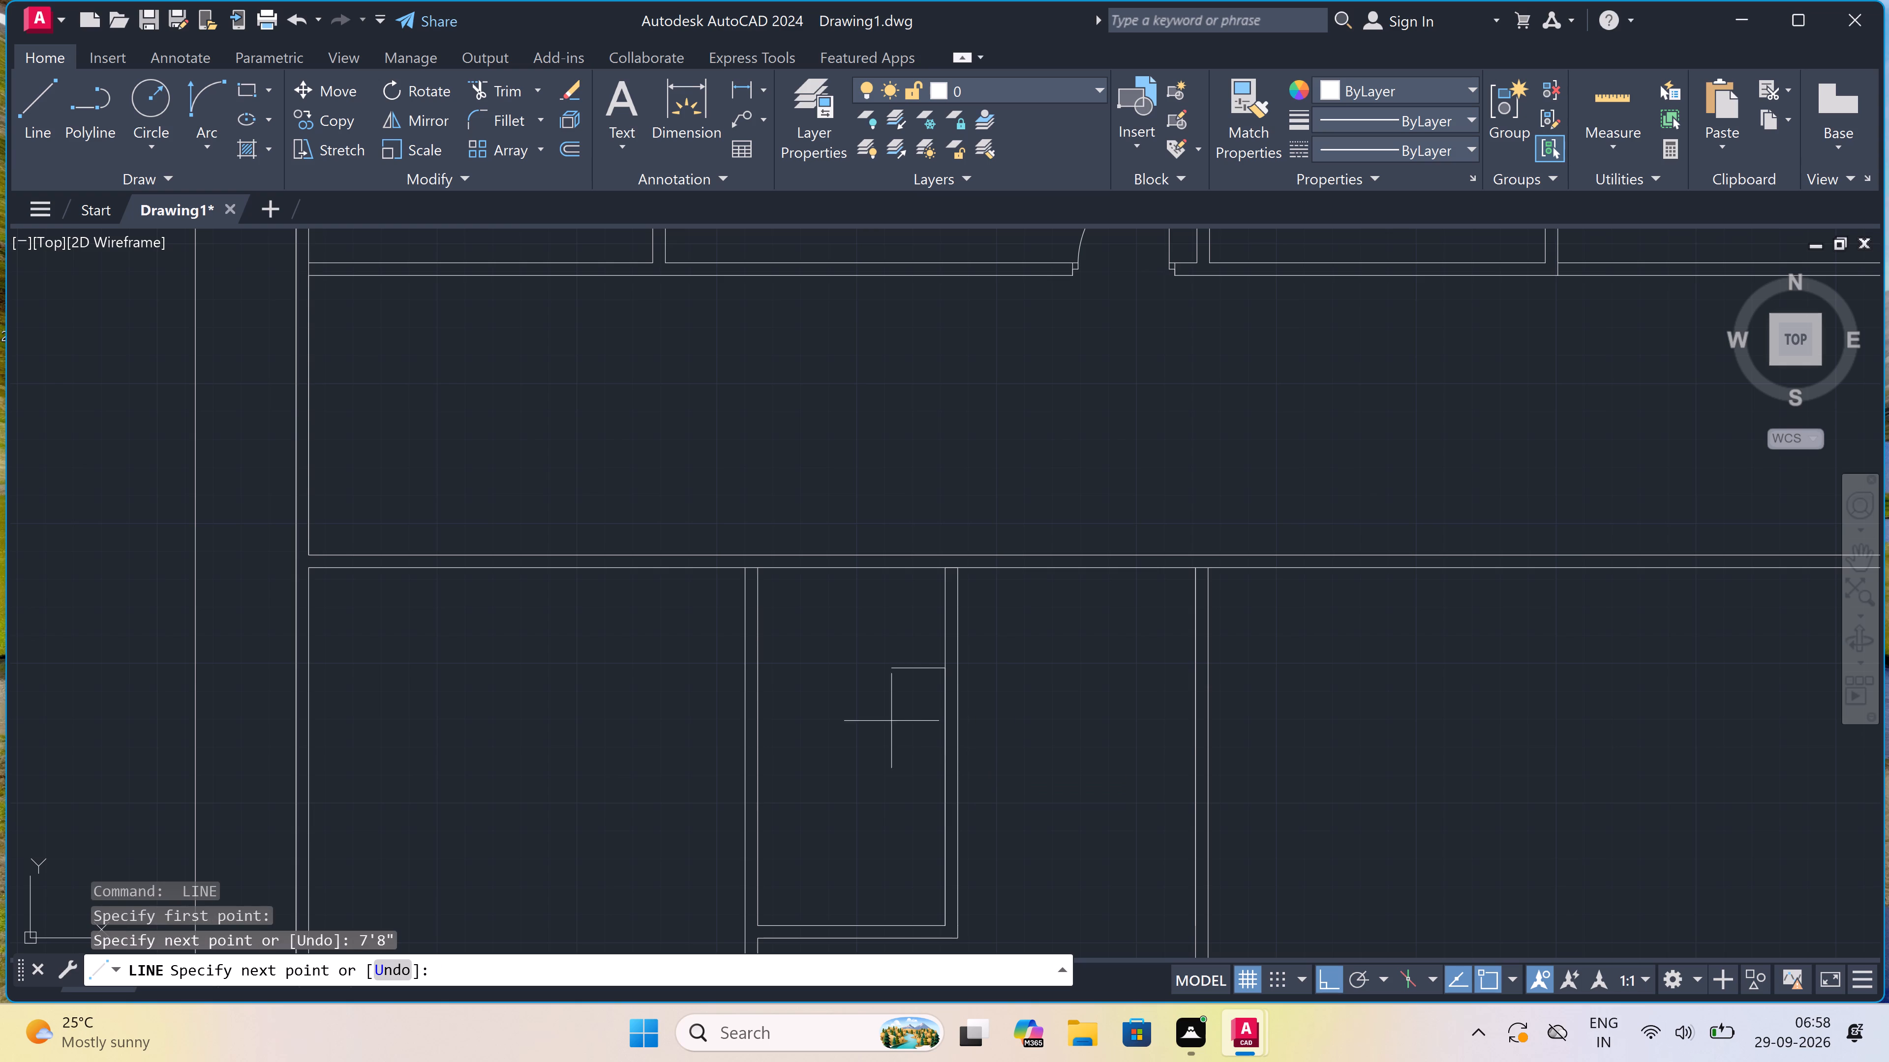
pyautogui.click(760, 668)
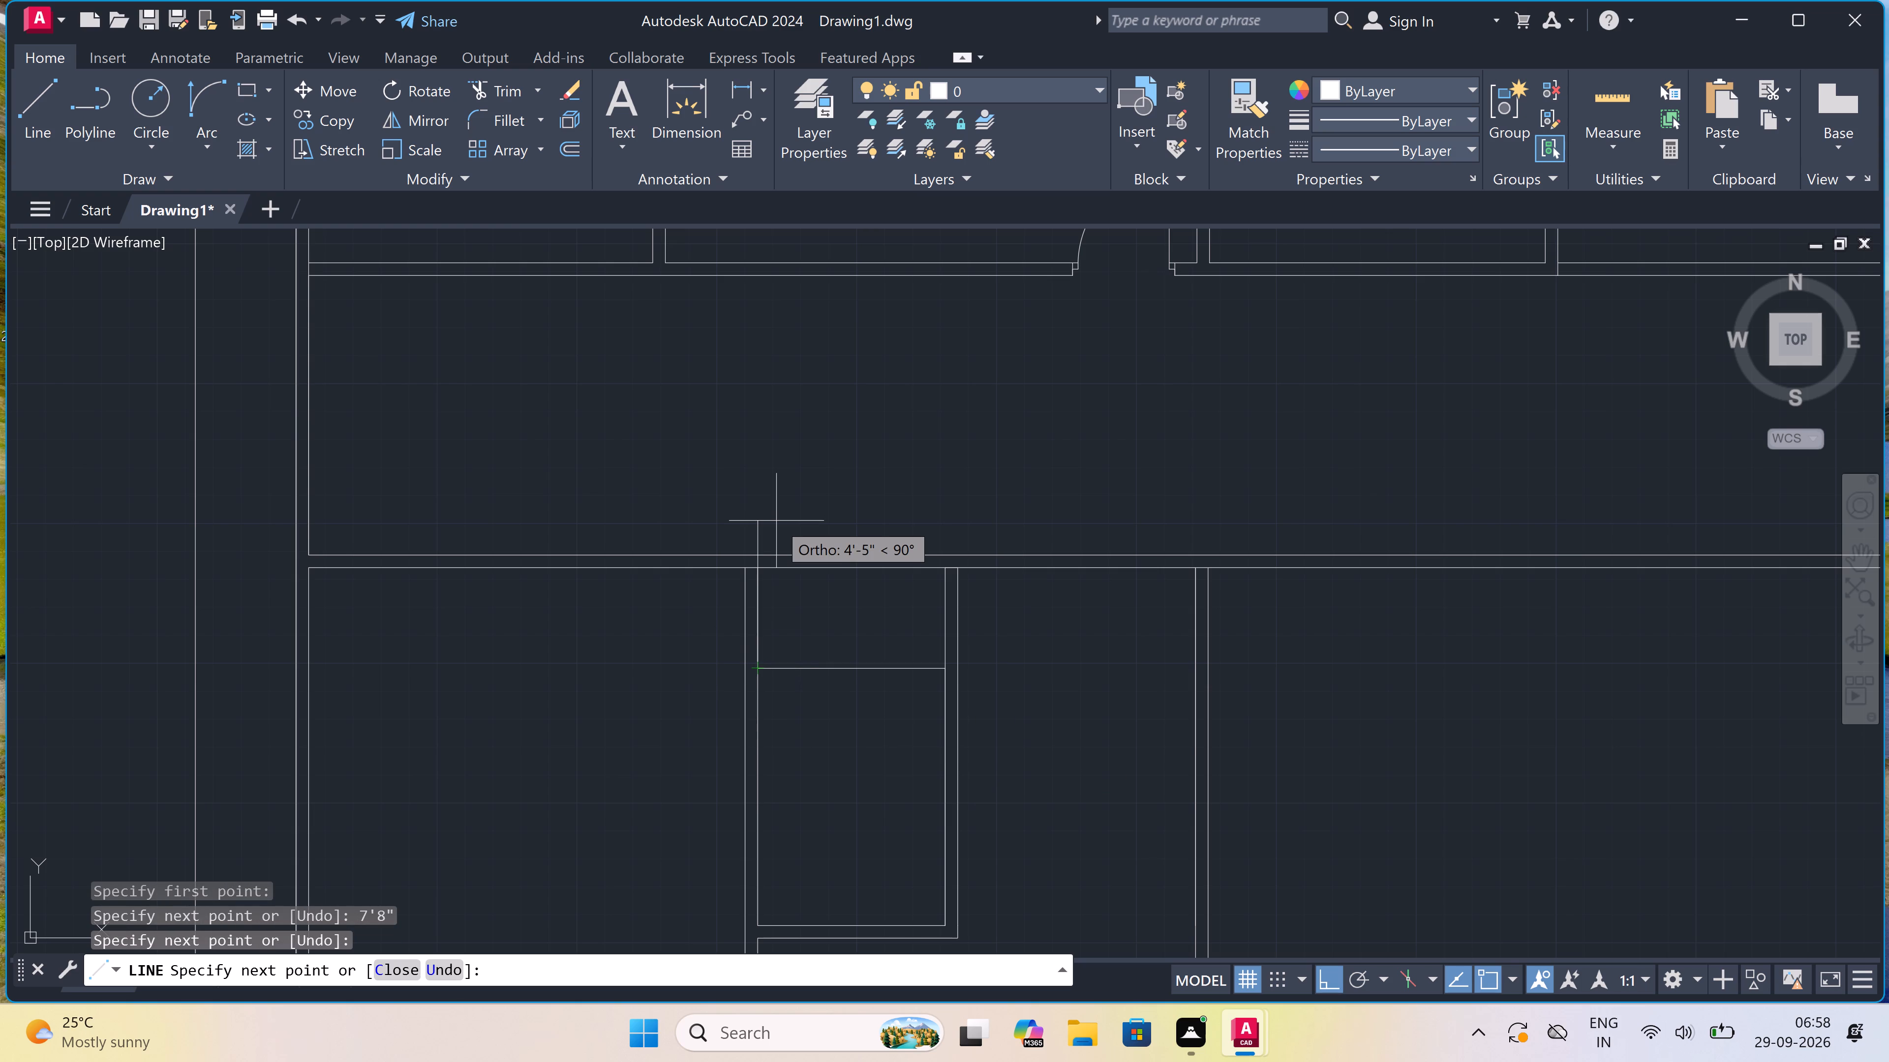
pyautogui.write('4.5"')
pyautogui.press('space')
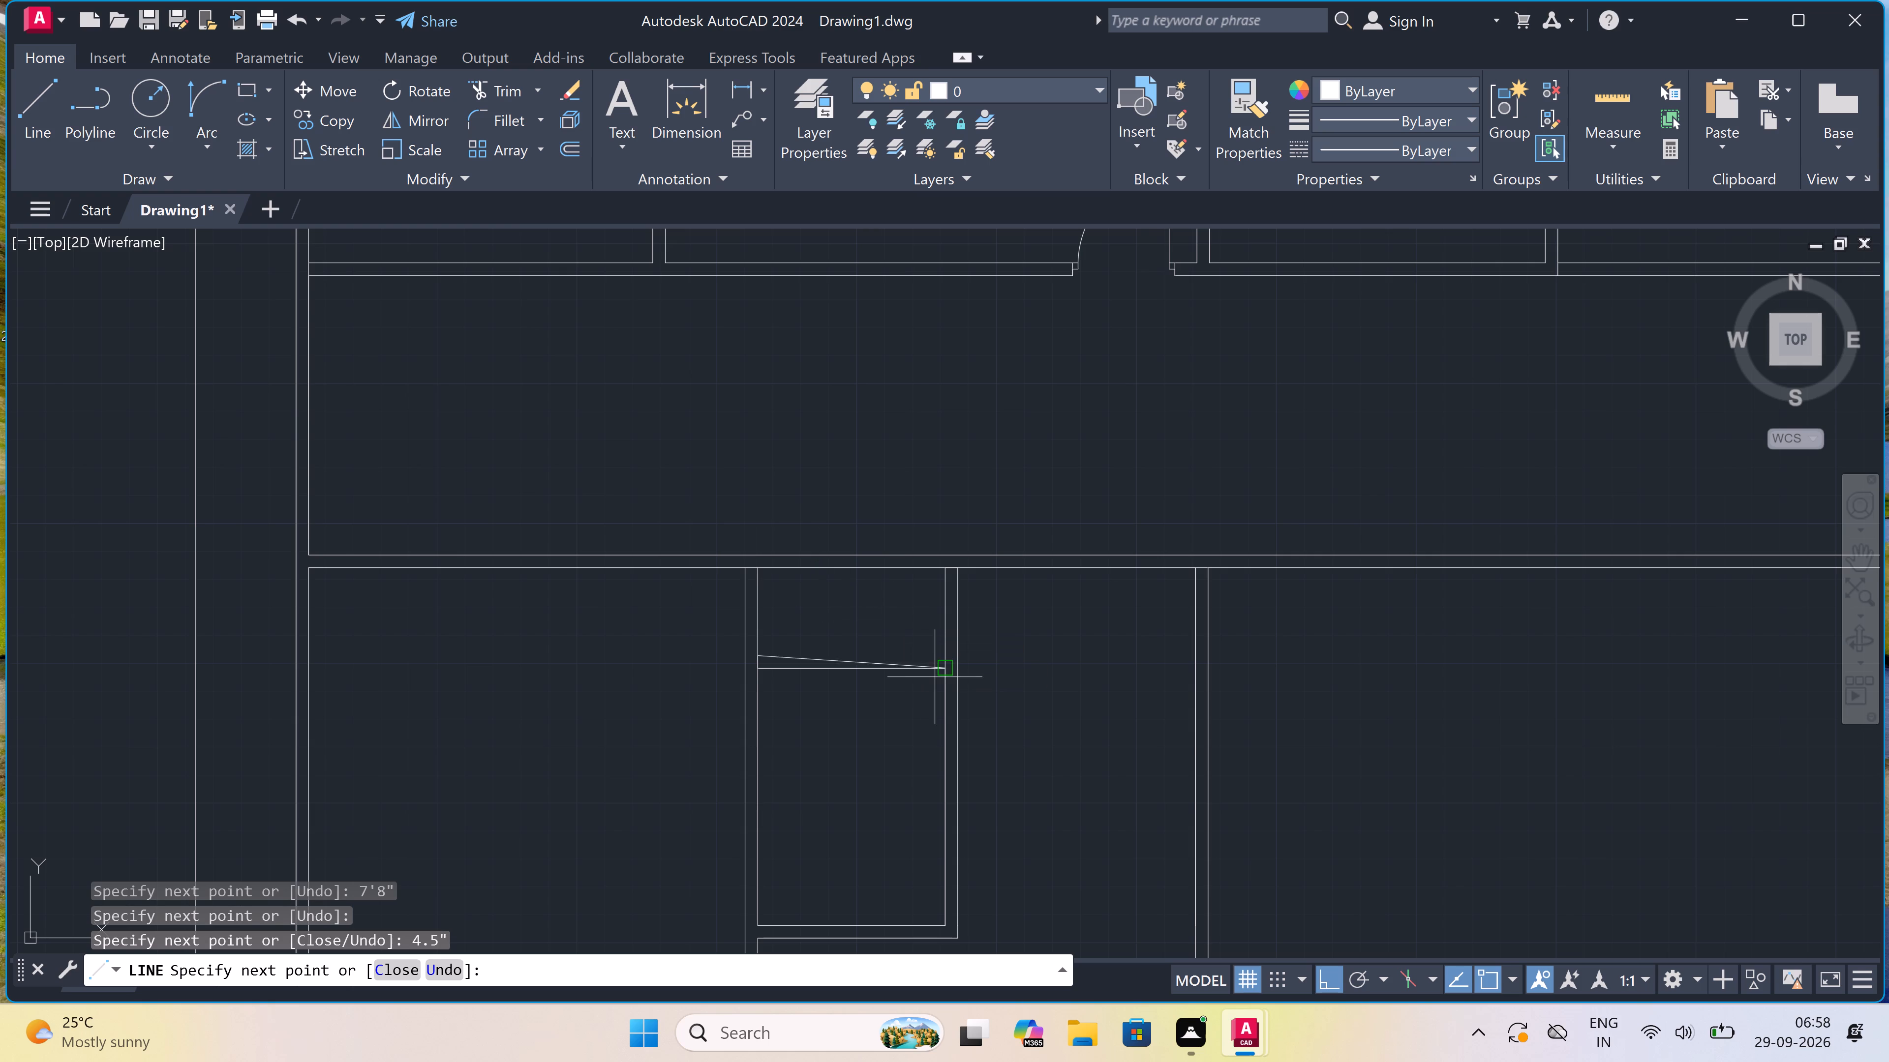
pyautogui.scroll(4, 932, 673)
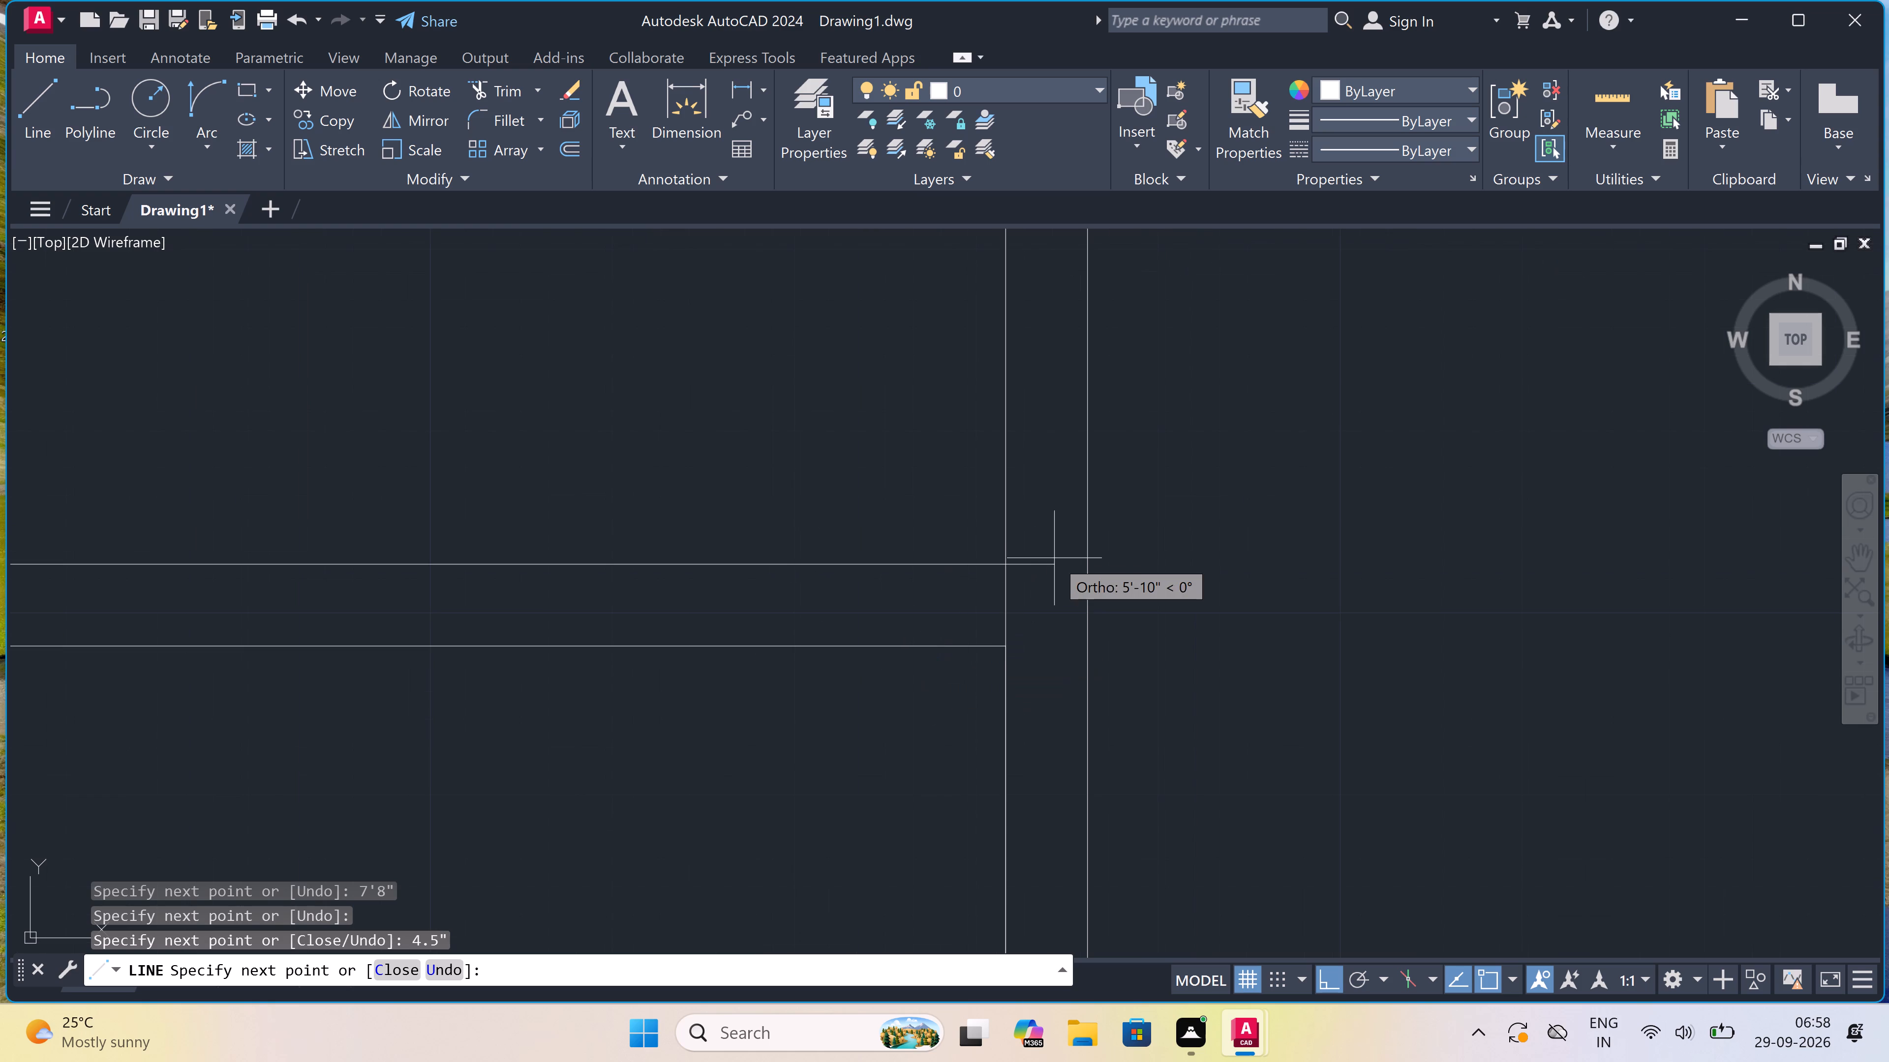
pyautogui.click(1000, 565)
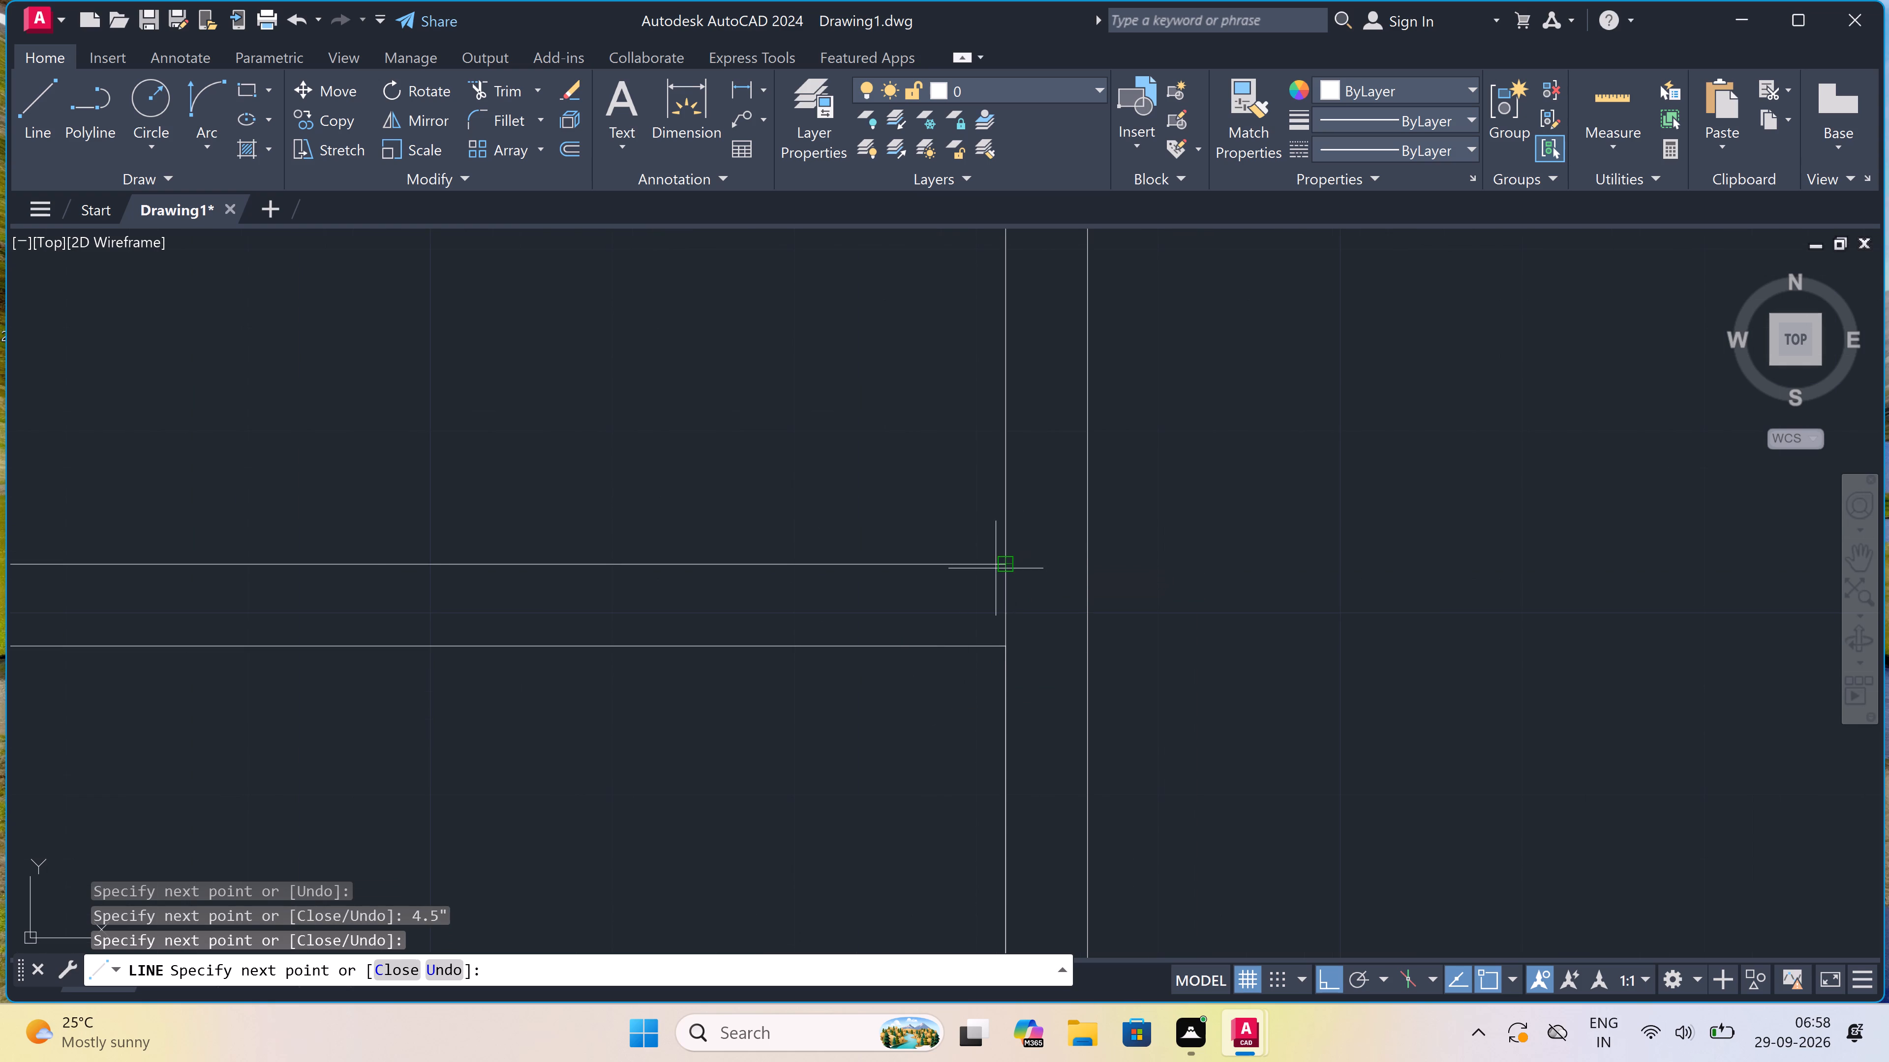
pyautogui.press('Escape')
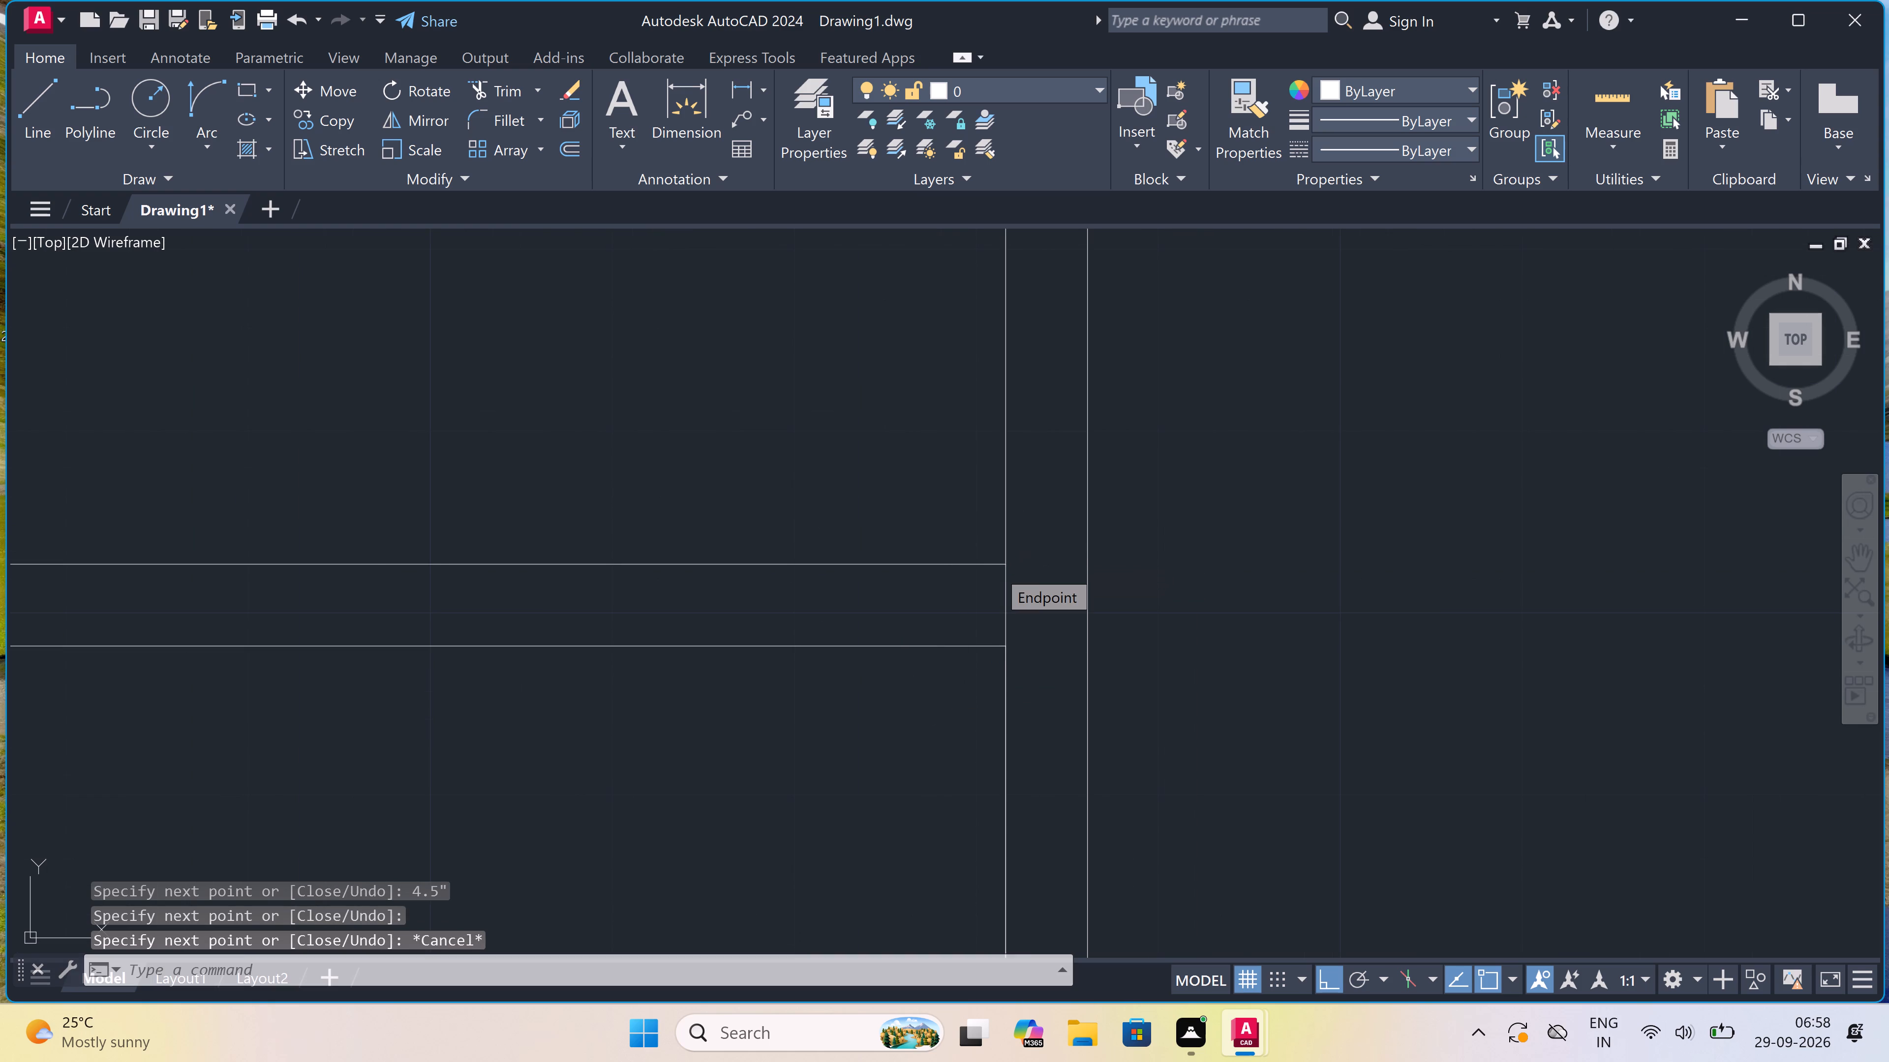
# Draw short lines across the horizontal wall's thickness at the narrow room's upper right and upper left inner corners.
pyautogui.scroll(-4, 994, 570)
pyautogui.scroll(2, 972, 480)
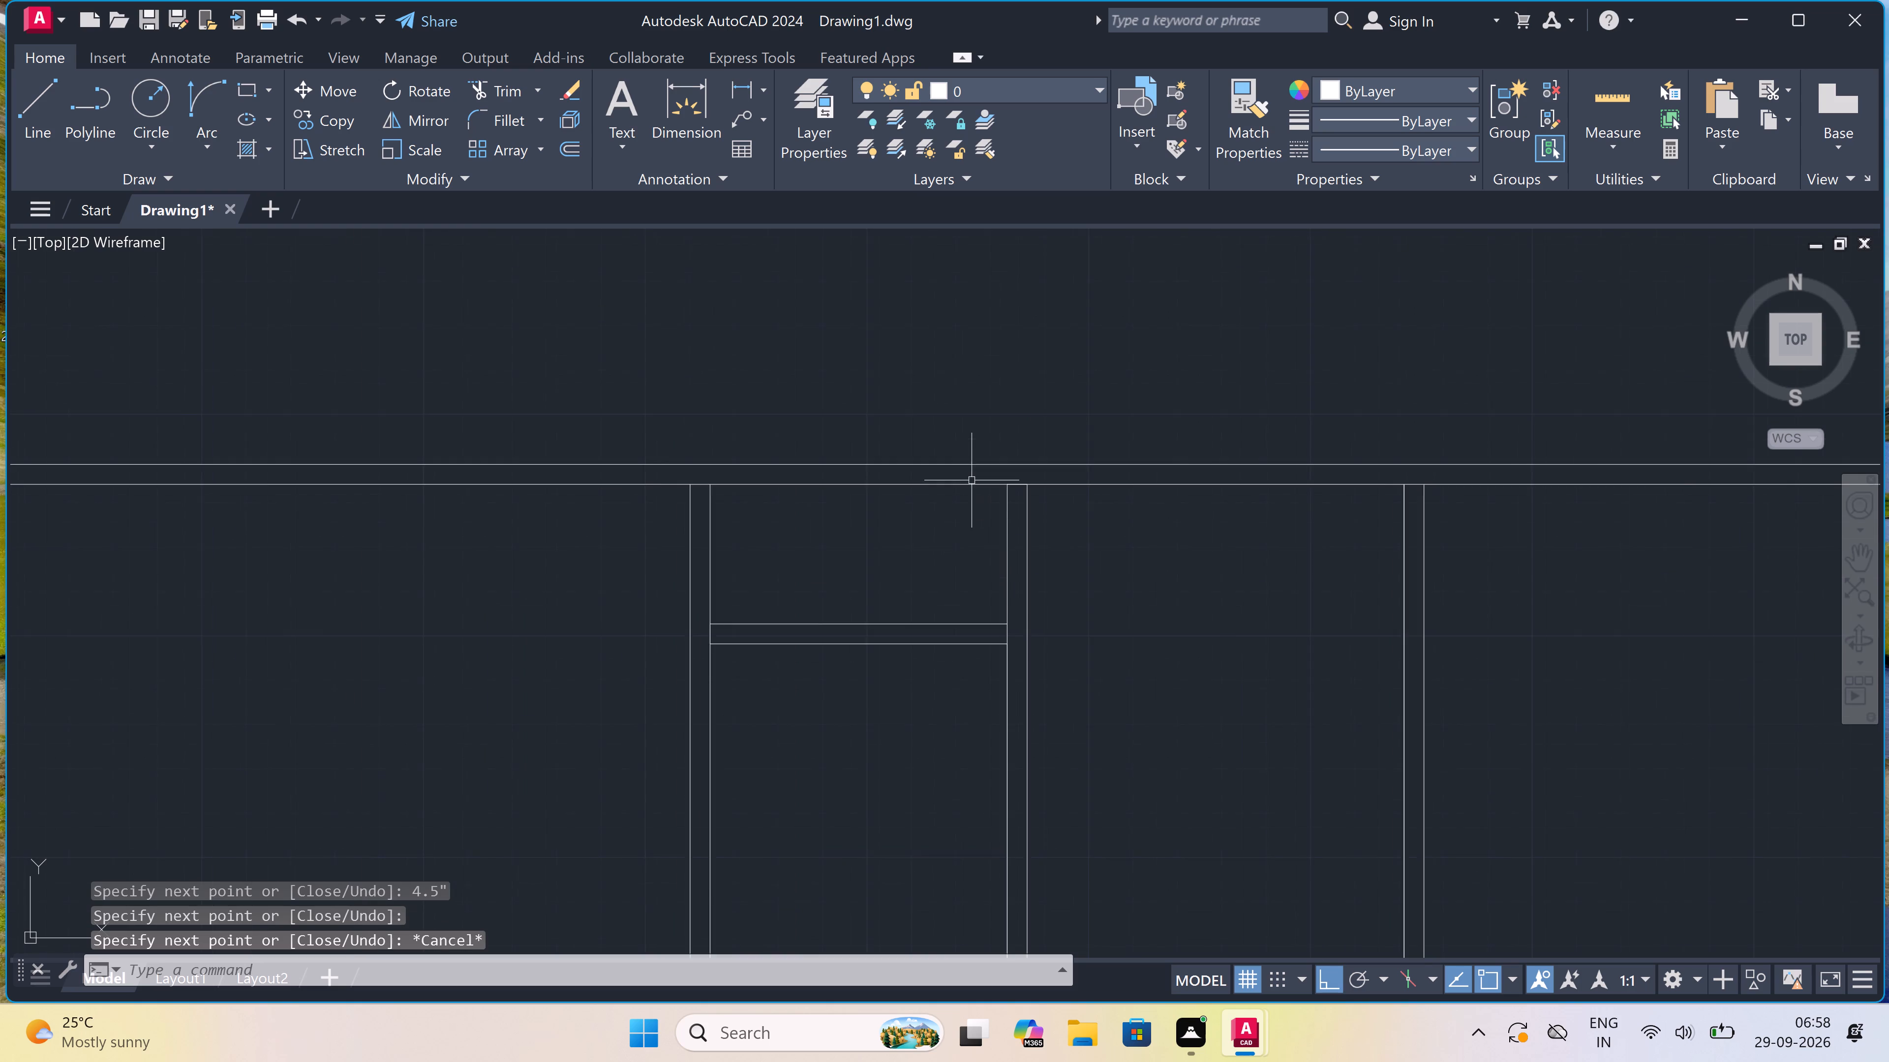
pyautogui.press('space')
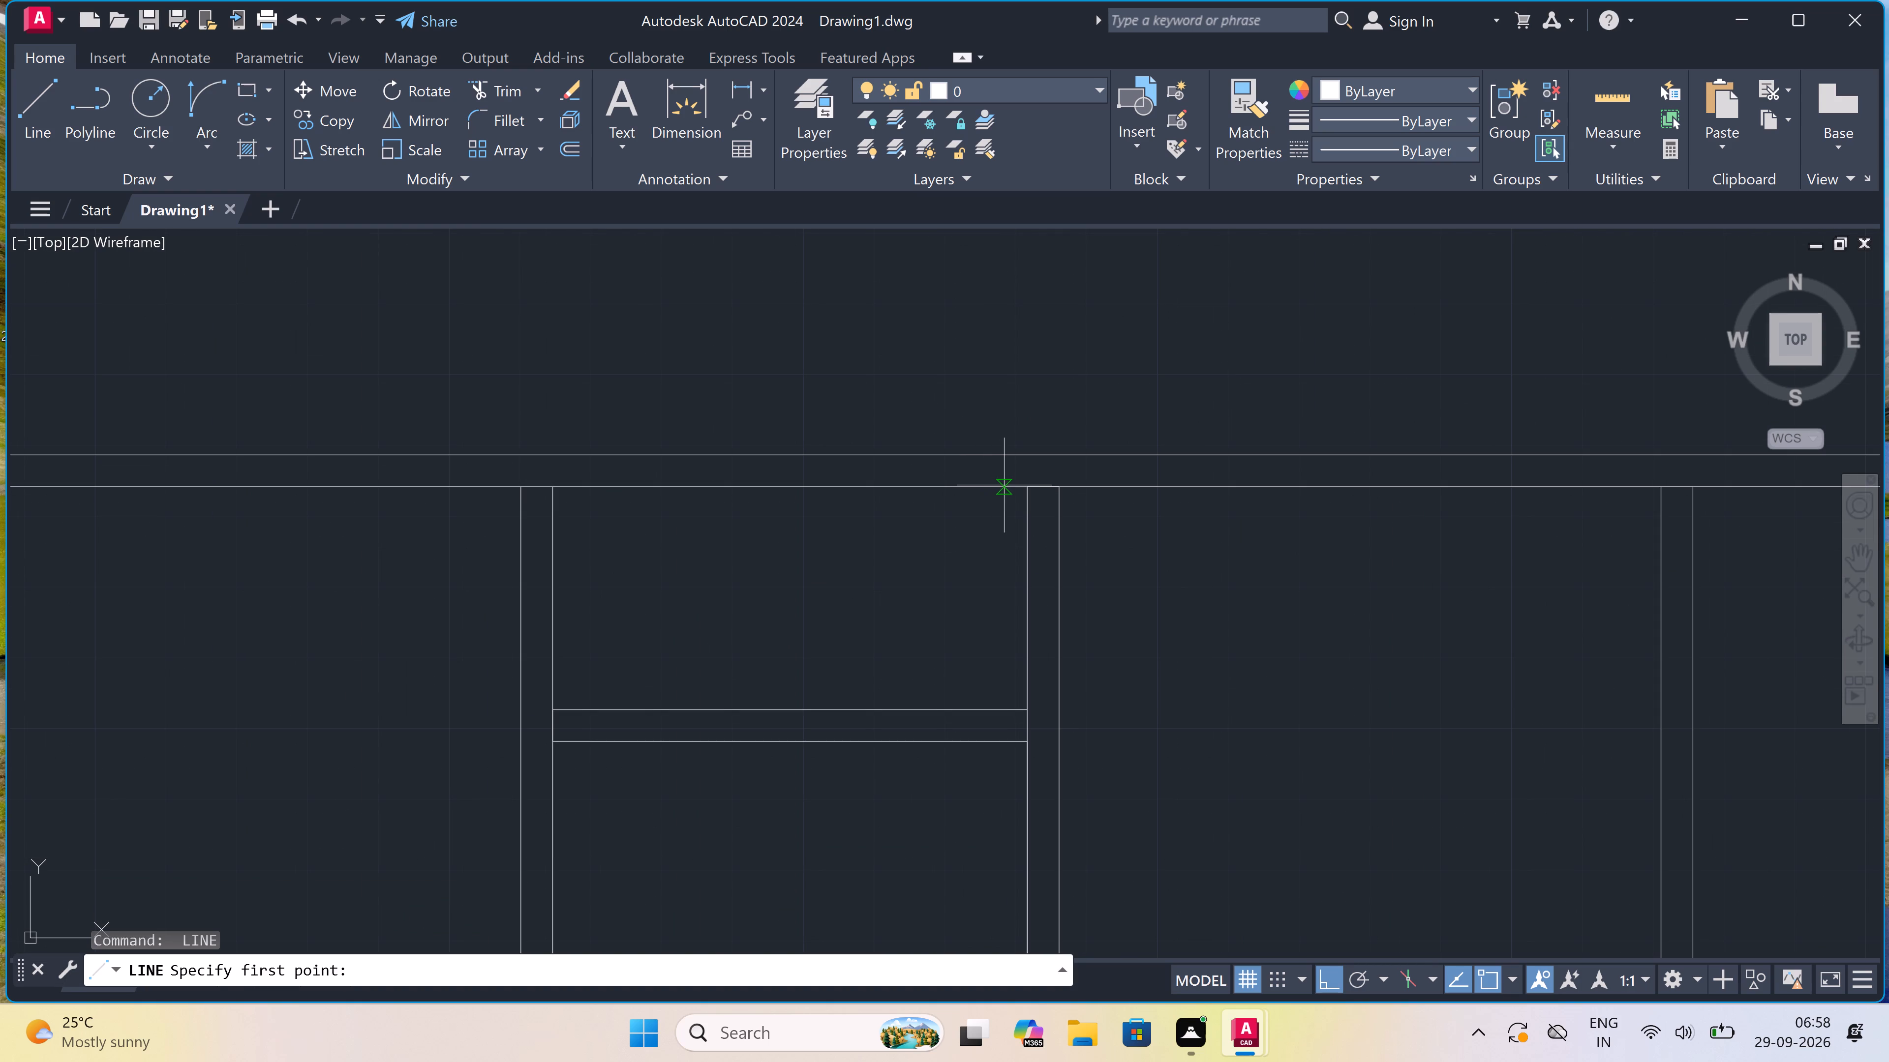
pyautogui.click(1022, 493)
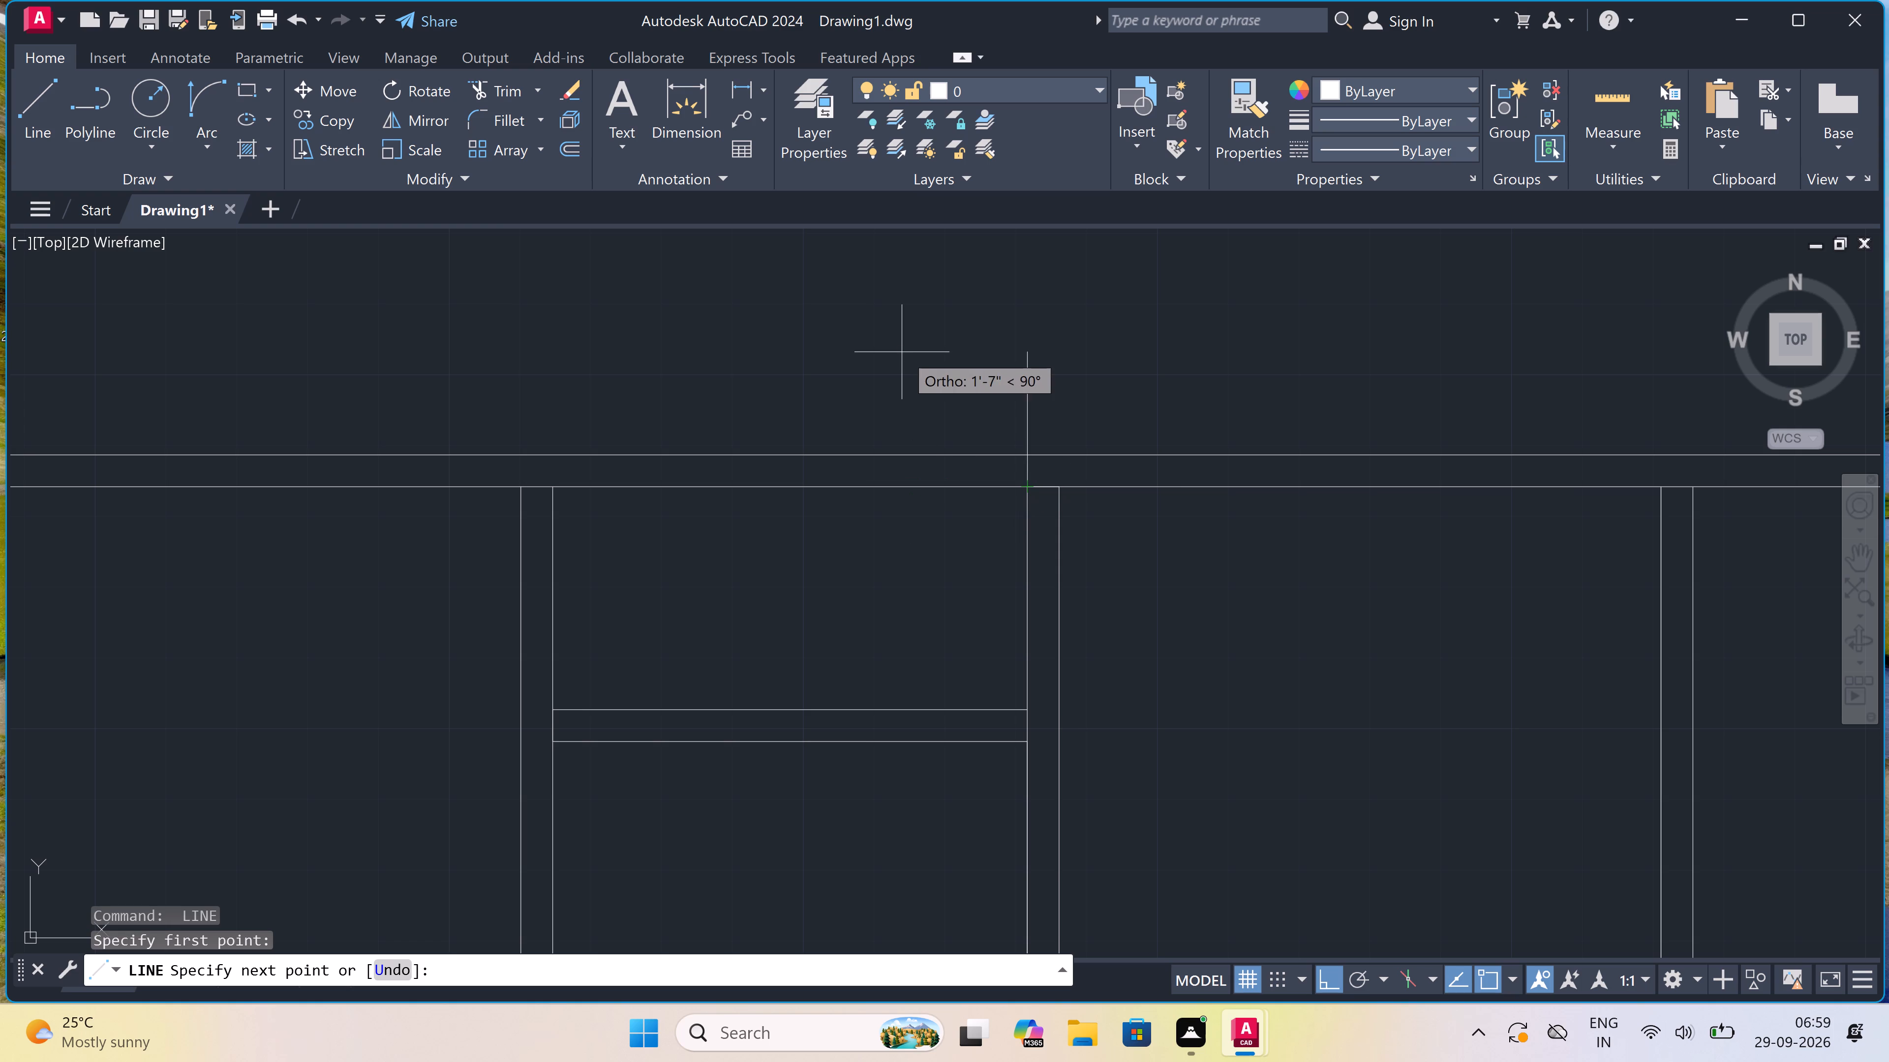
pyautogui.click(1022, 452)
pyautogui.press('Escape')
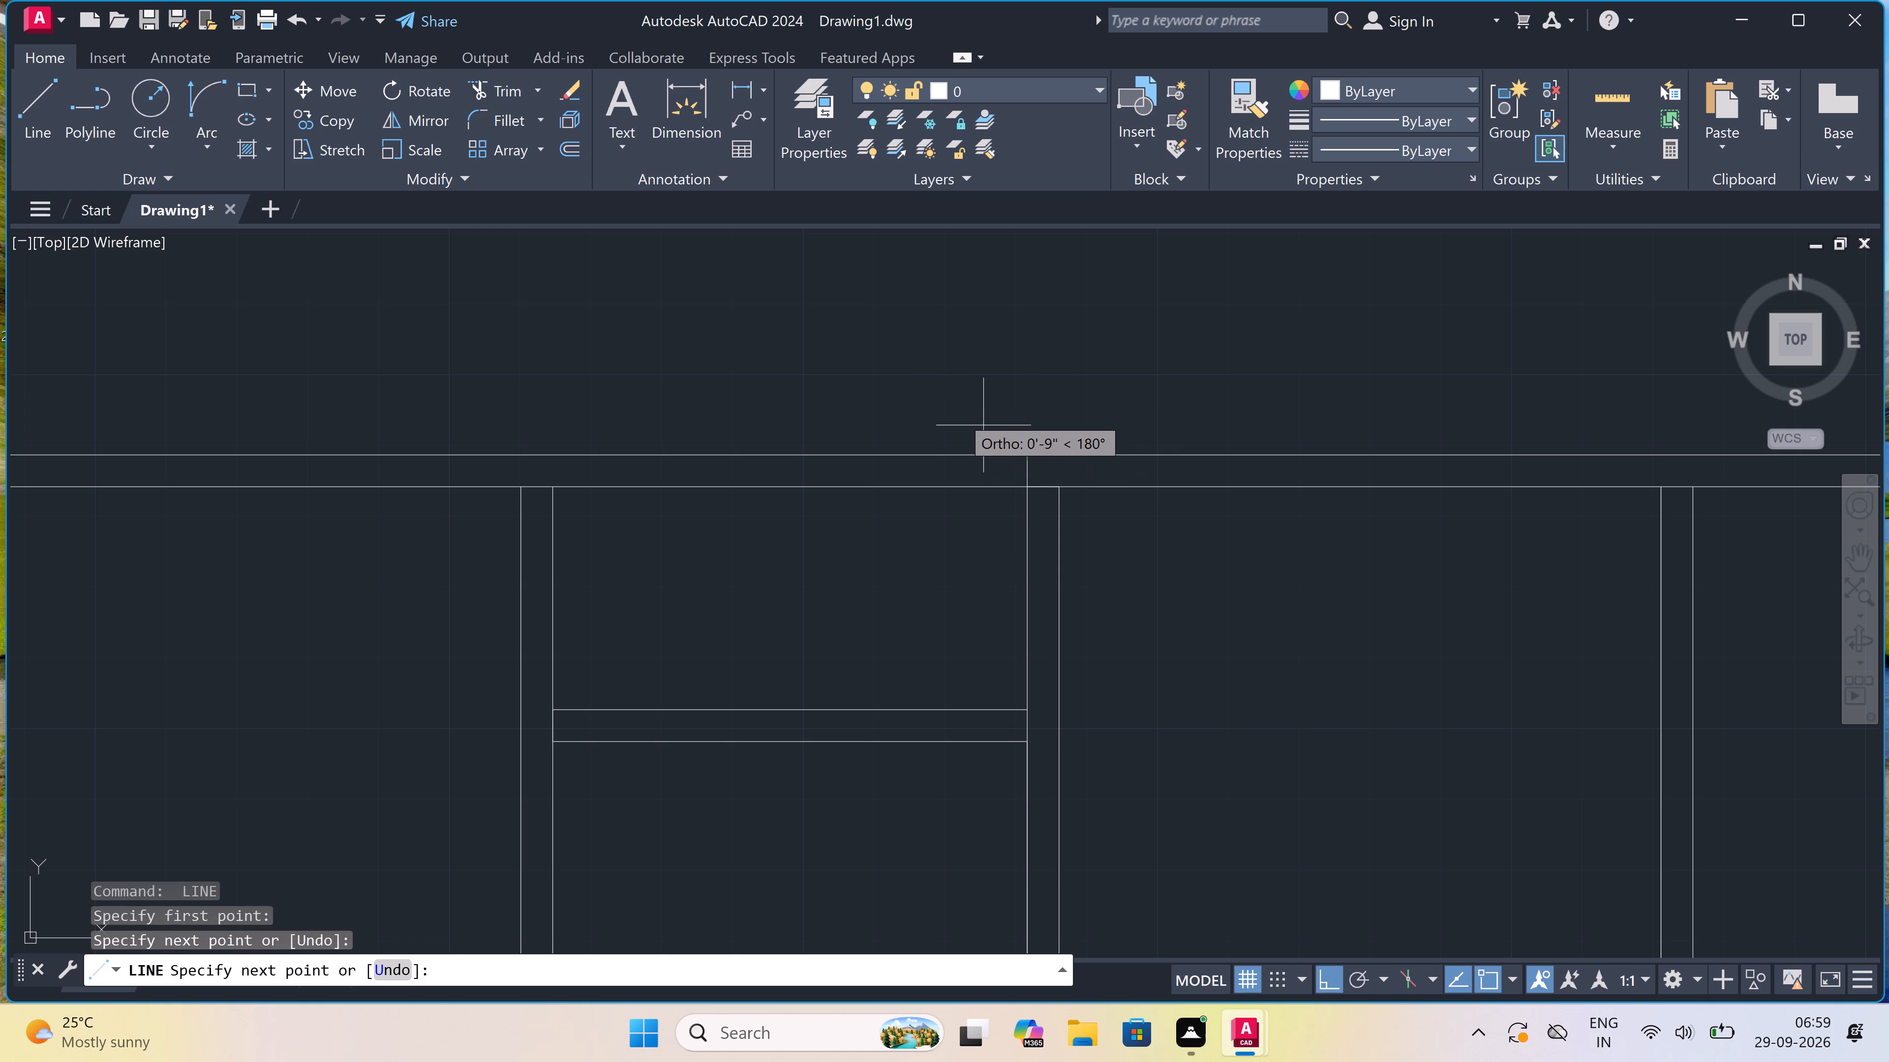
pyautogui.press('space')
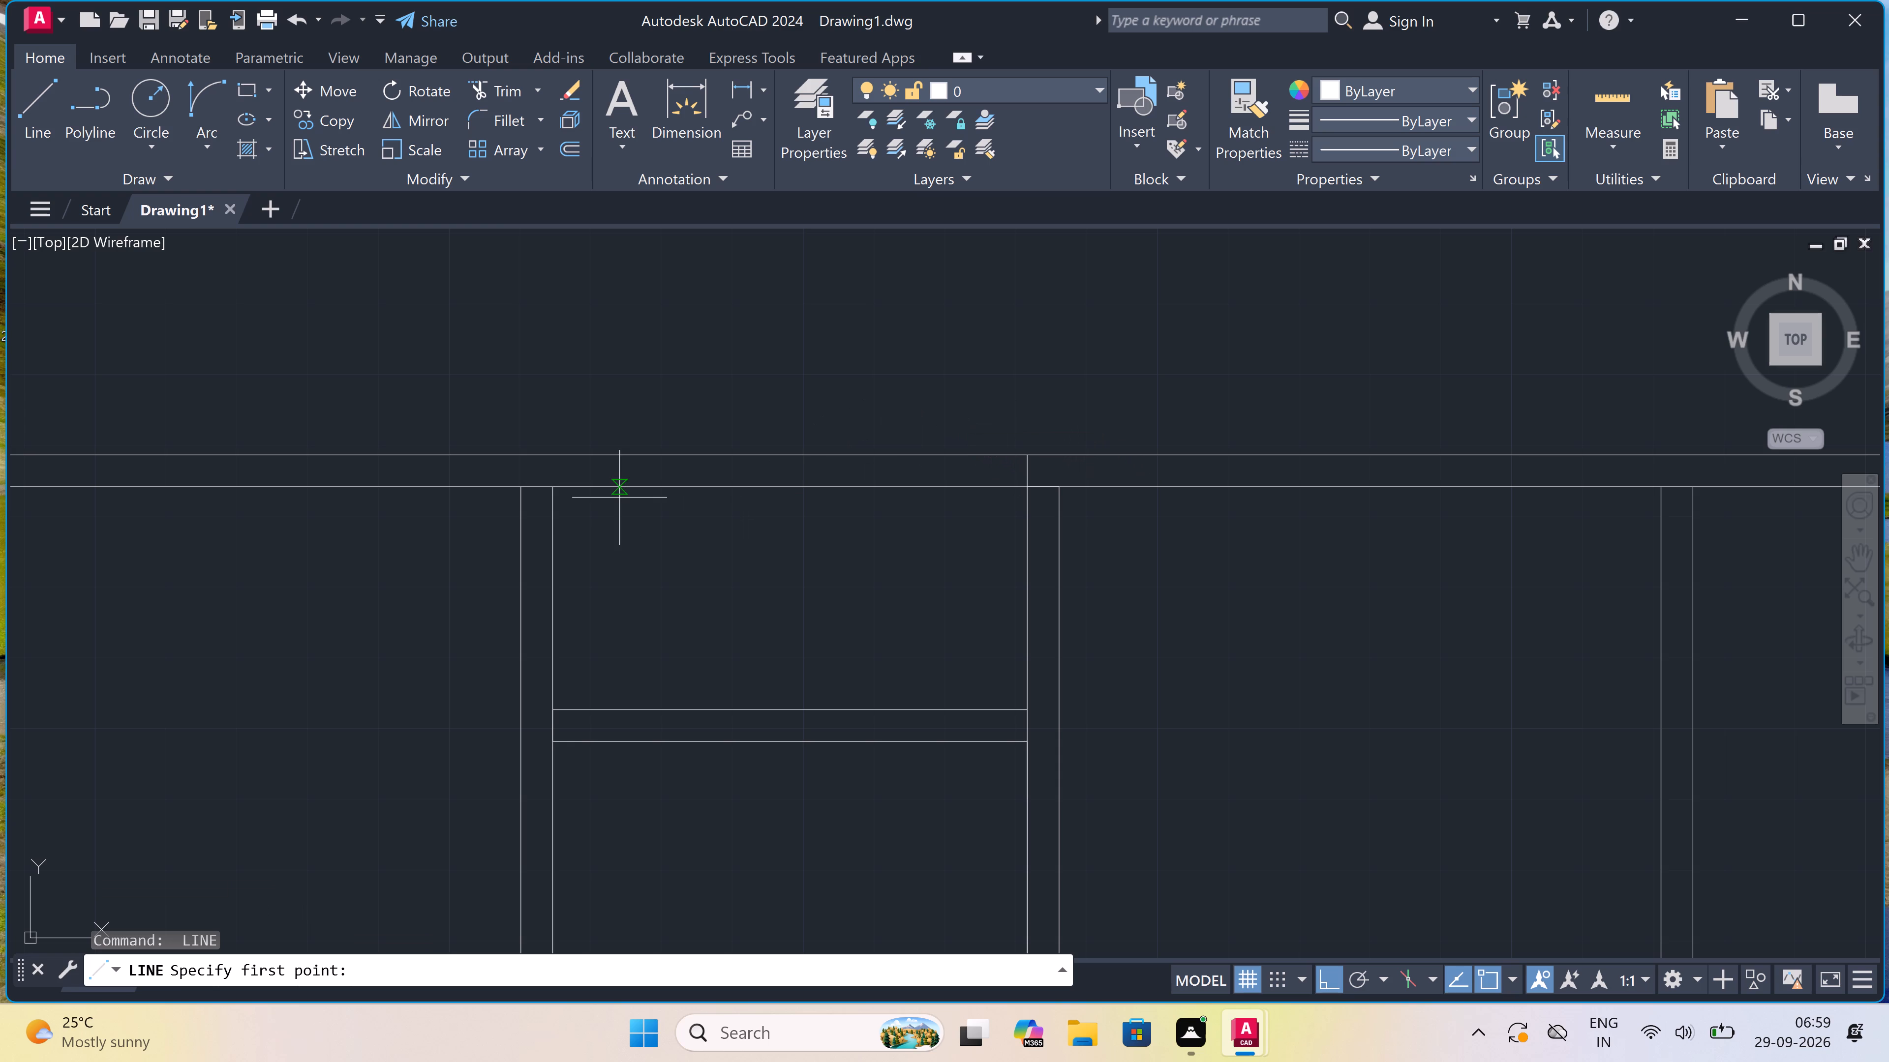
pyautogui.click(548, 484)
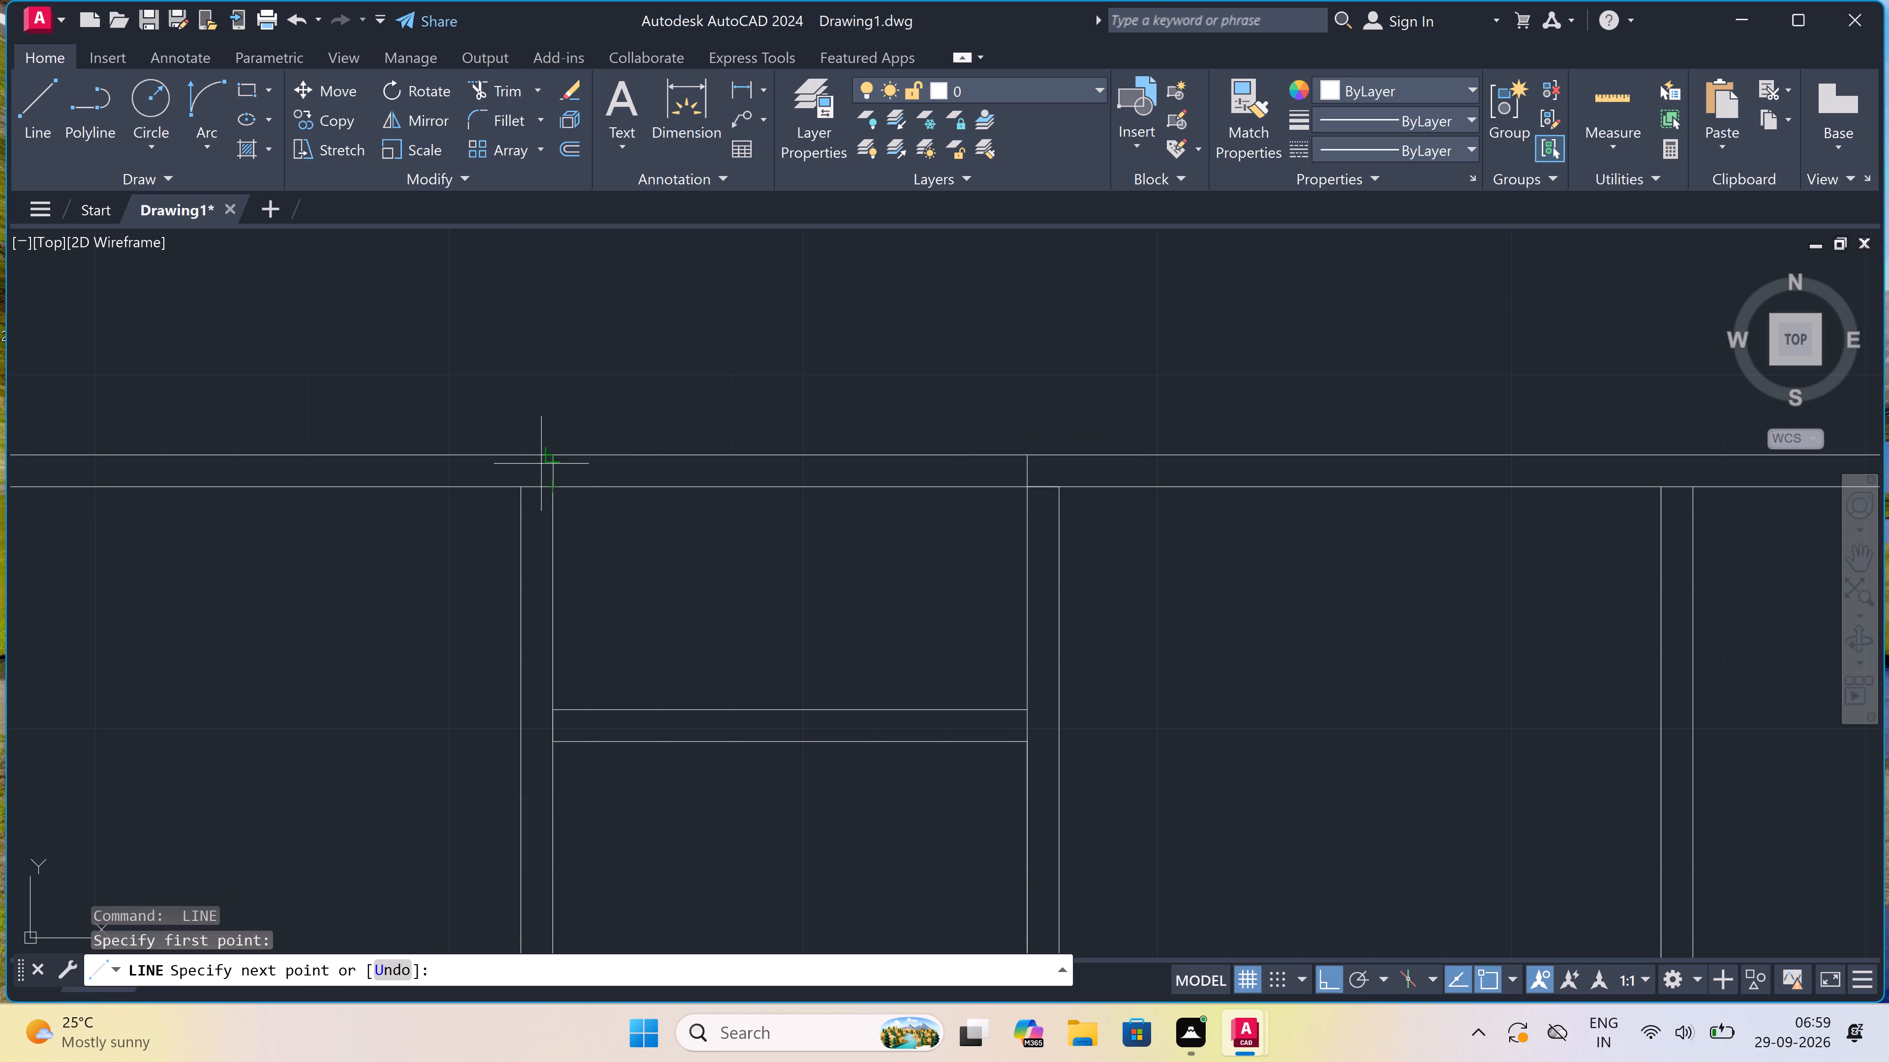
pyautogui.click(549, 455)
pyautogui.press('Escape')
# Trim both horizontal wall lines between the two short end lines above the narrow room.
pyautogui.press('t')
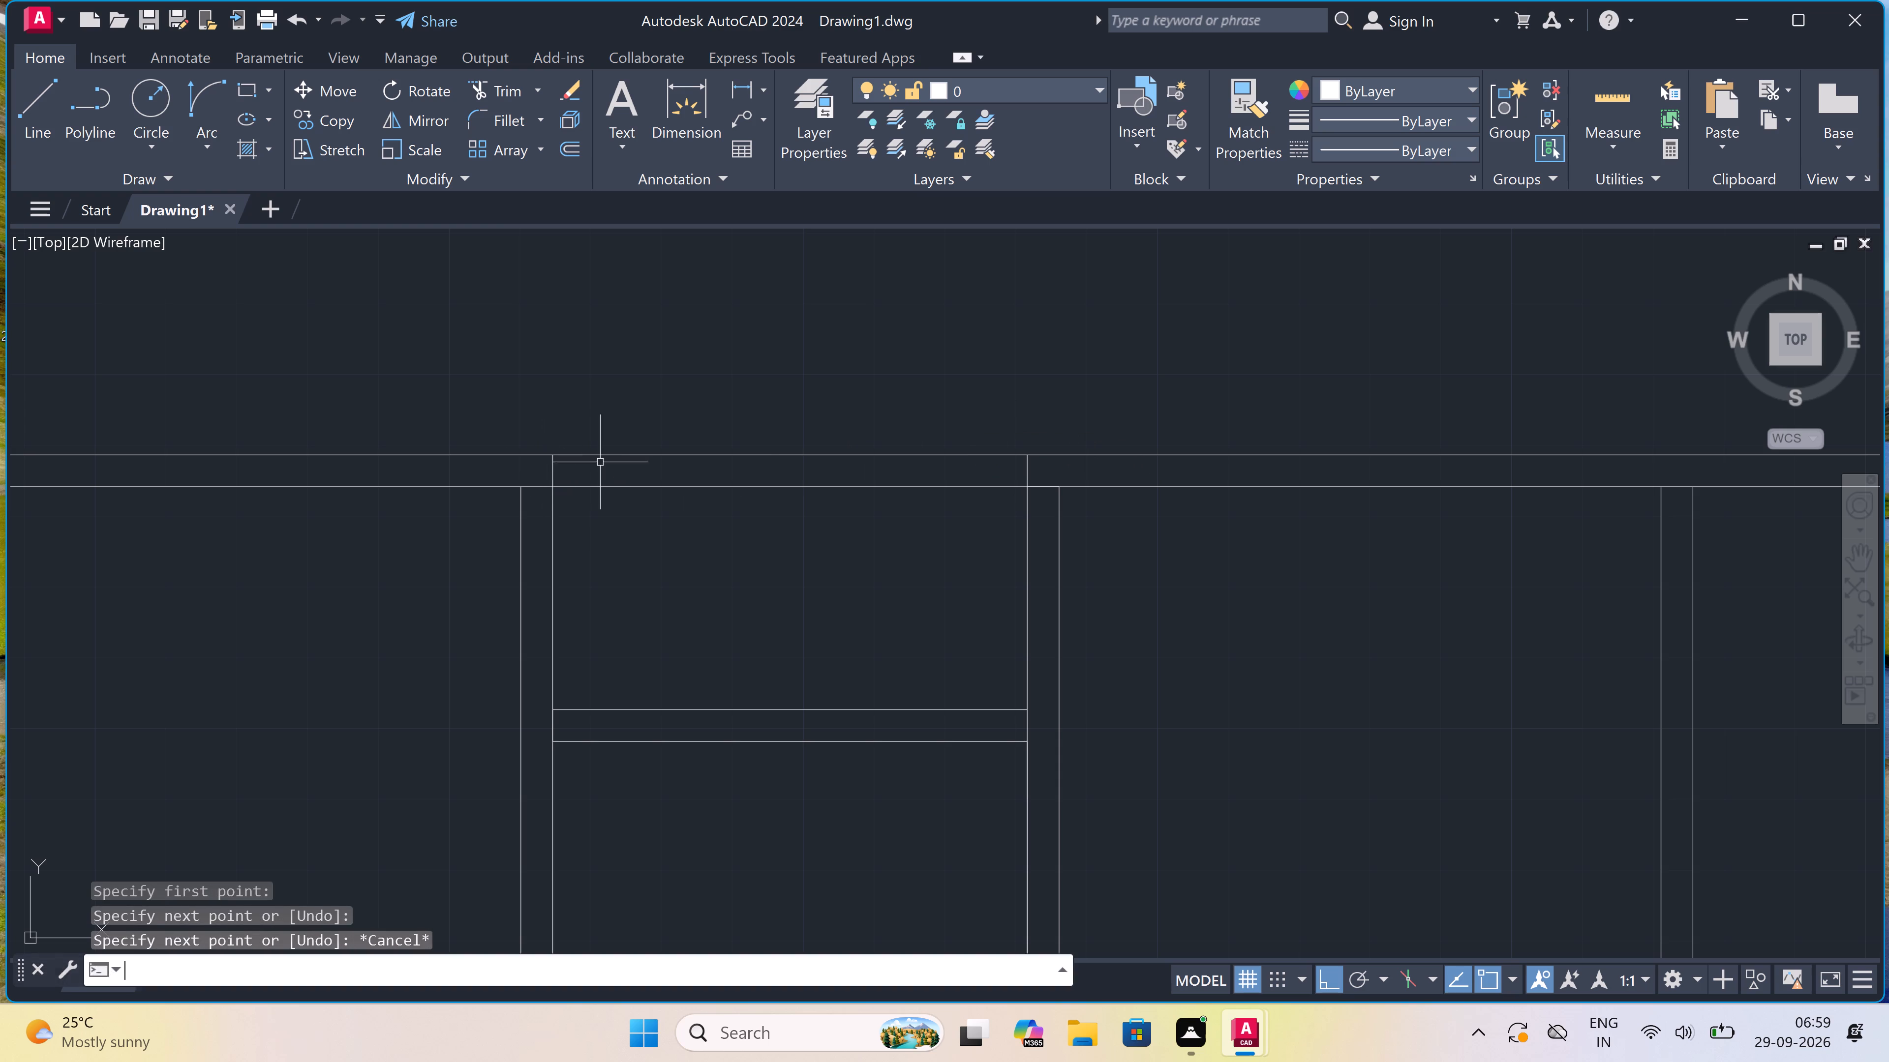
pyautogui.press('r')
pyautogui.press('space')
pyautogui.click(789, 432)
pyautogui.click(791, 606)
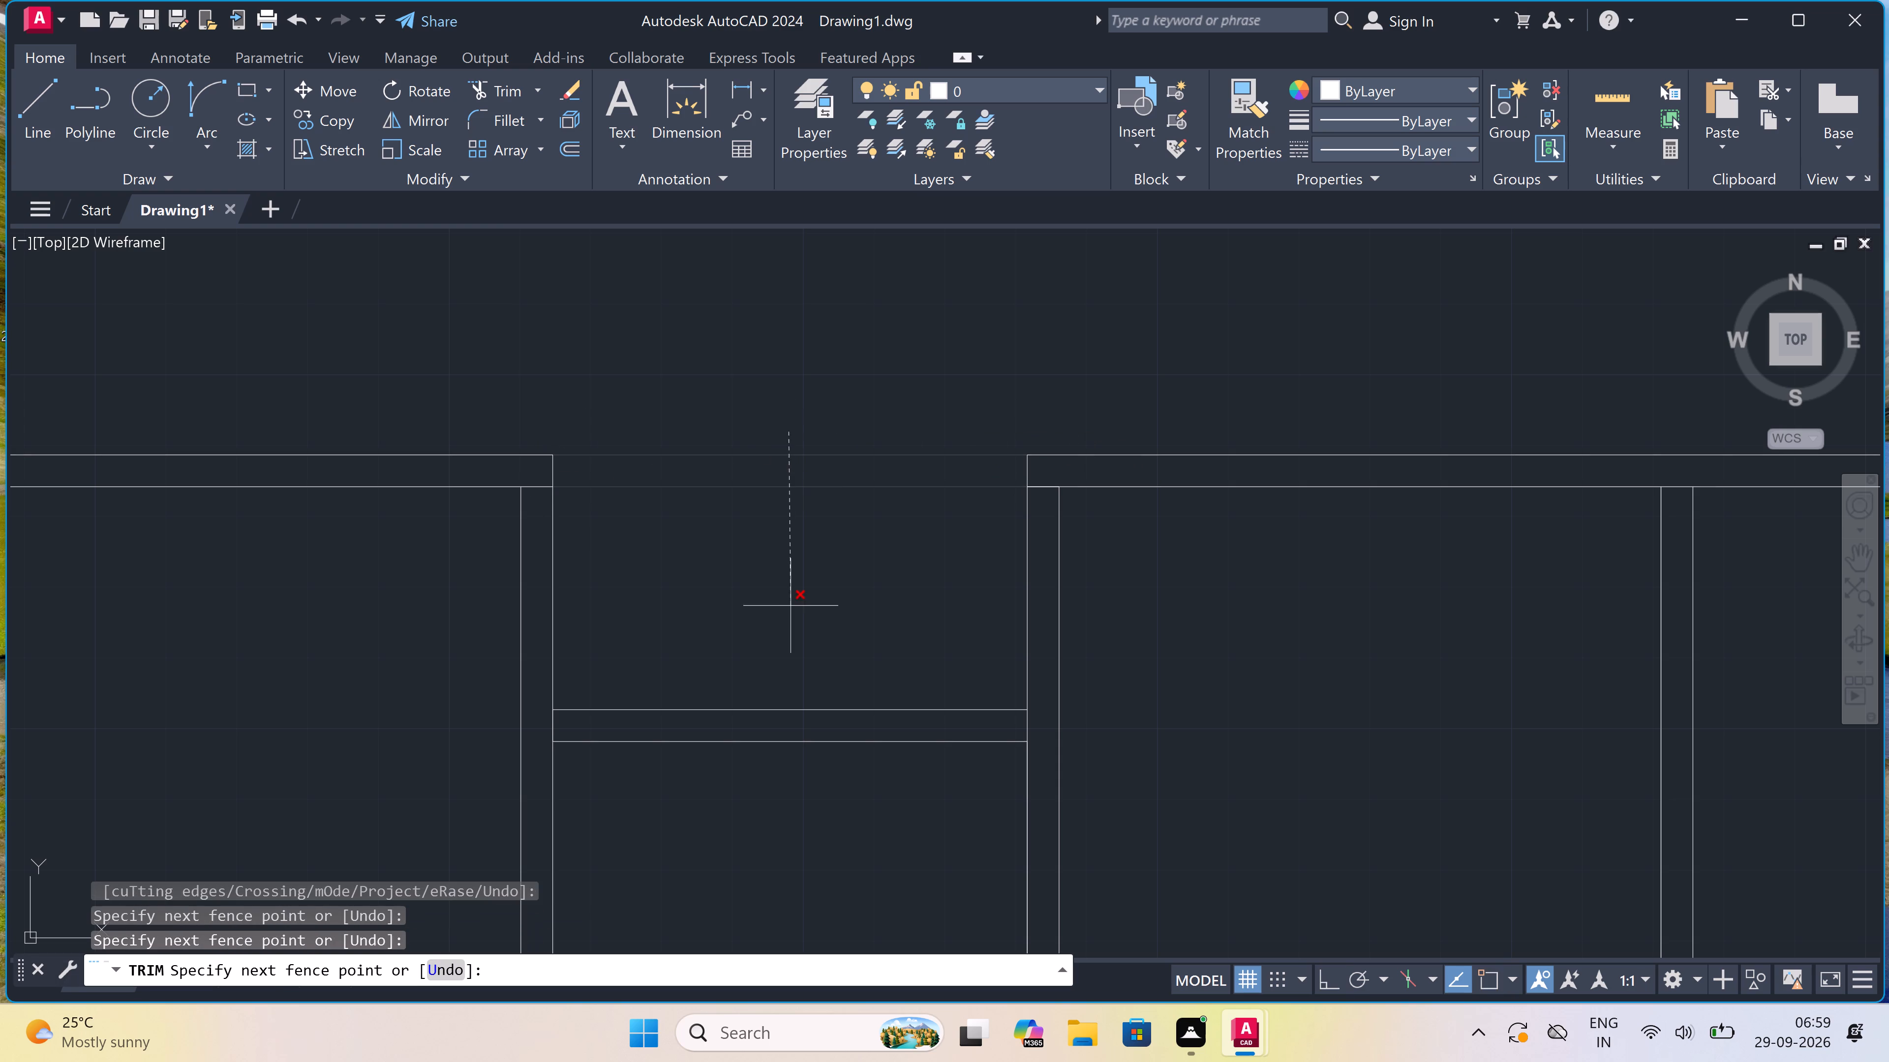
# Trim the horizontal wall's lower line inside the two junctions with the narrow room's side walls.
pyautogui.click(1044, 484)
pyautogui.click(1044, 486)
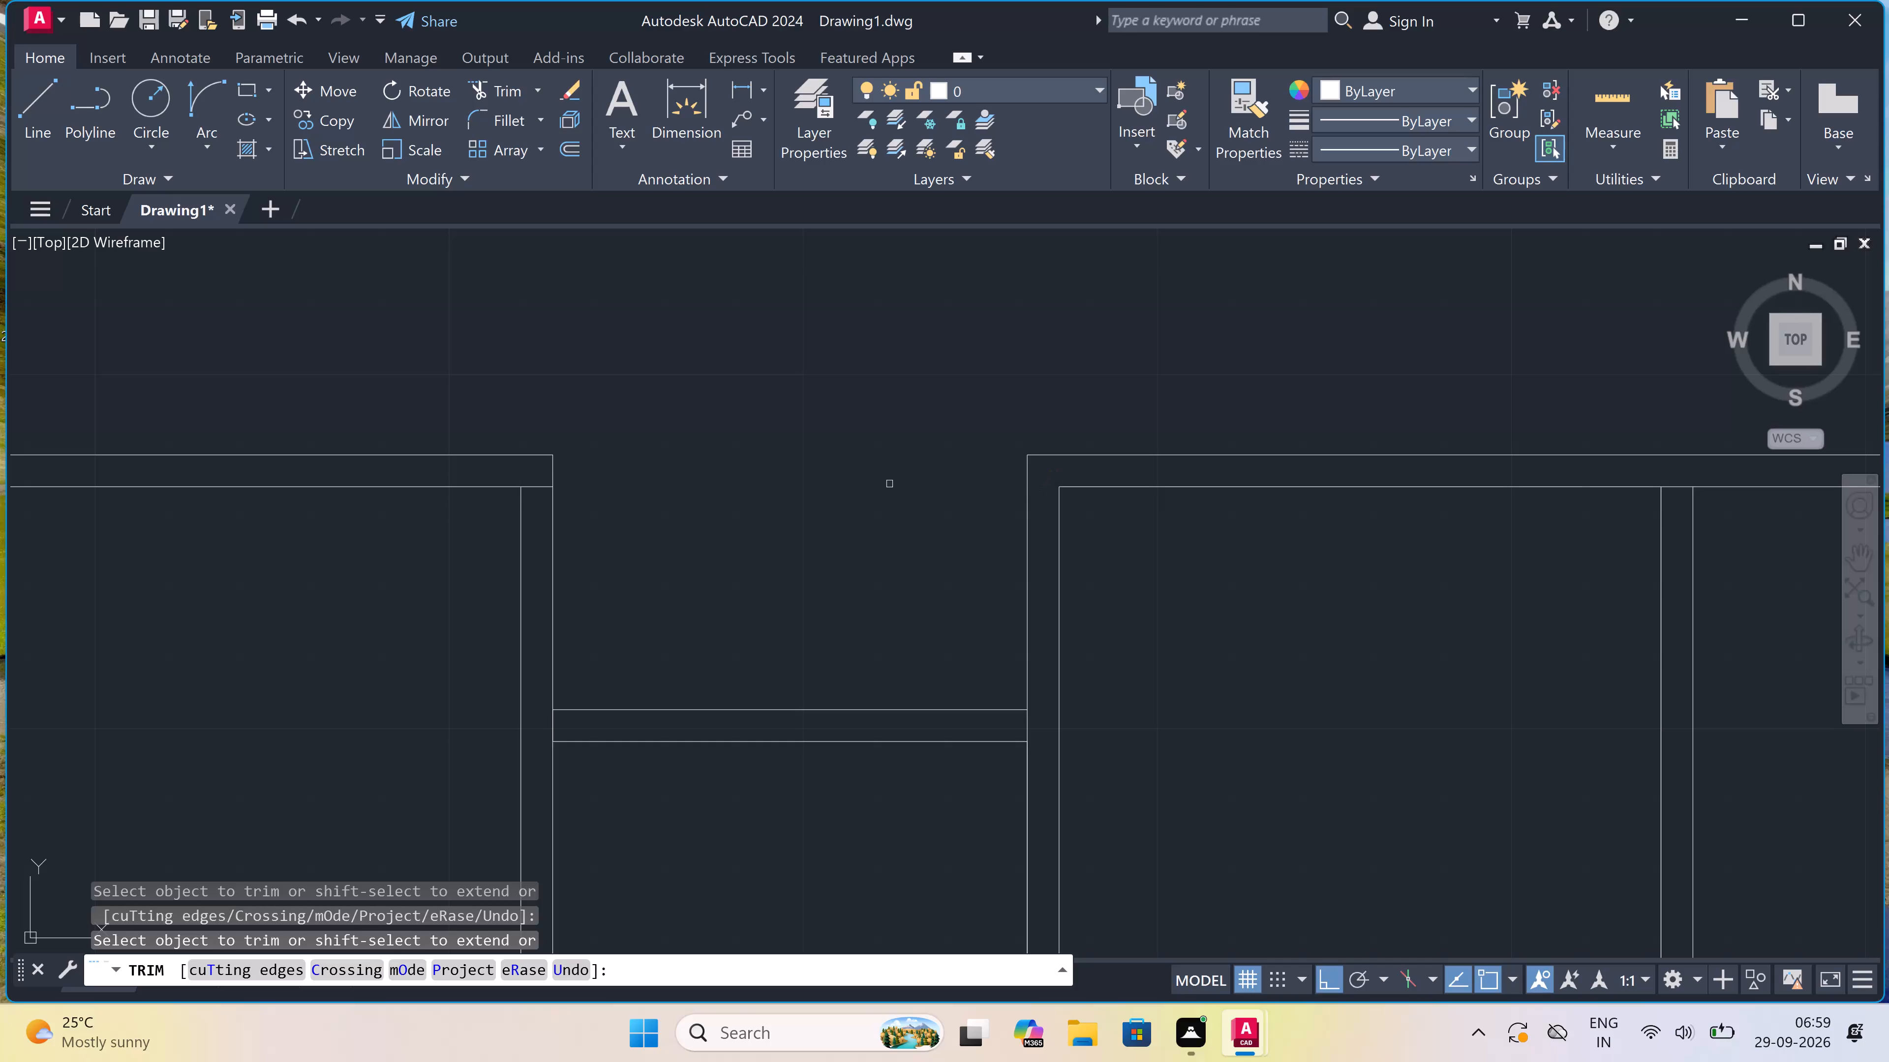
pyautogui.click(545, 478)
pyautogui.click(540, 515)
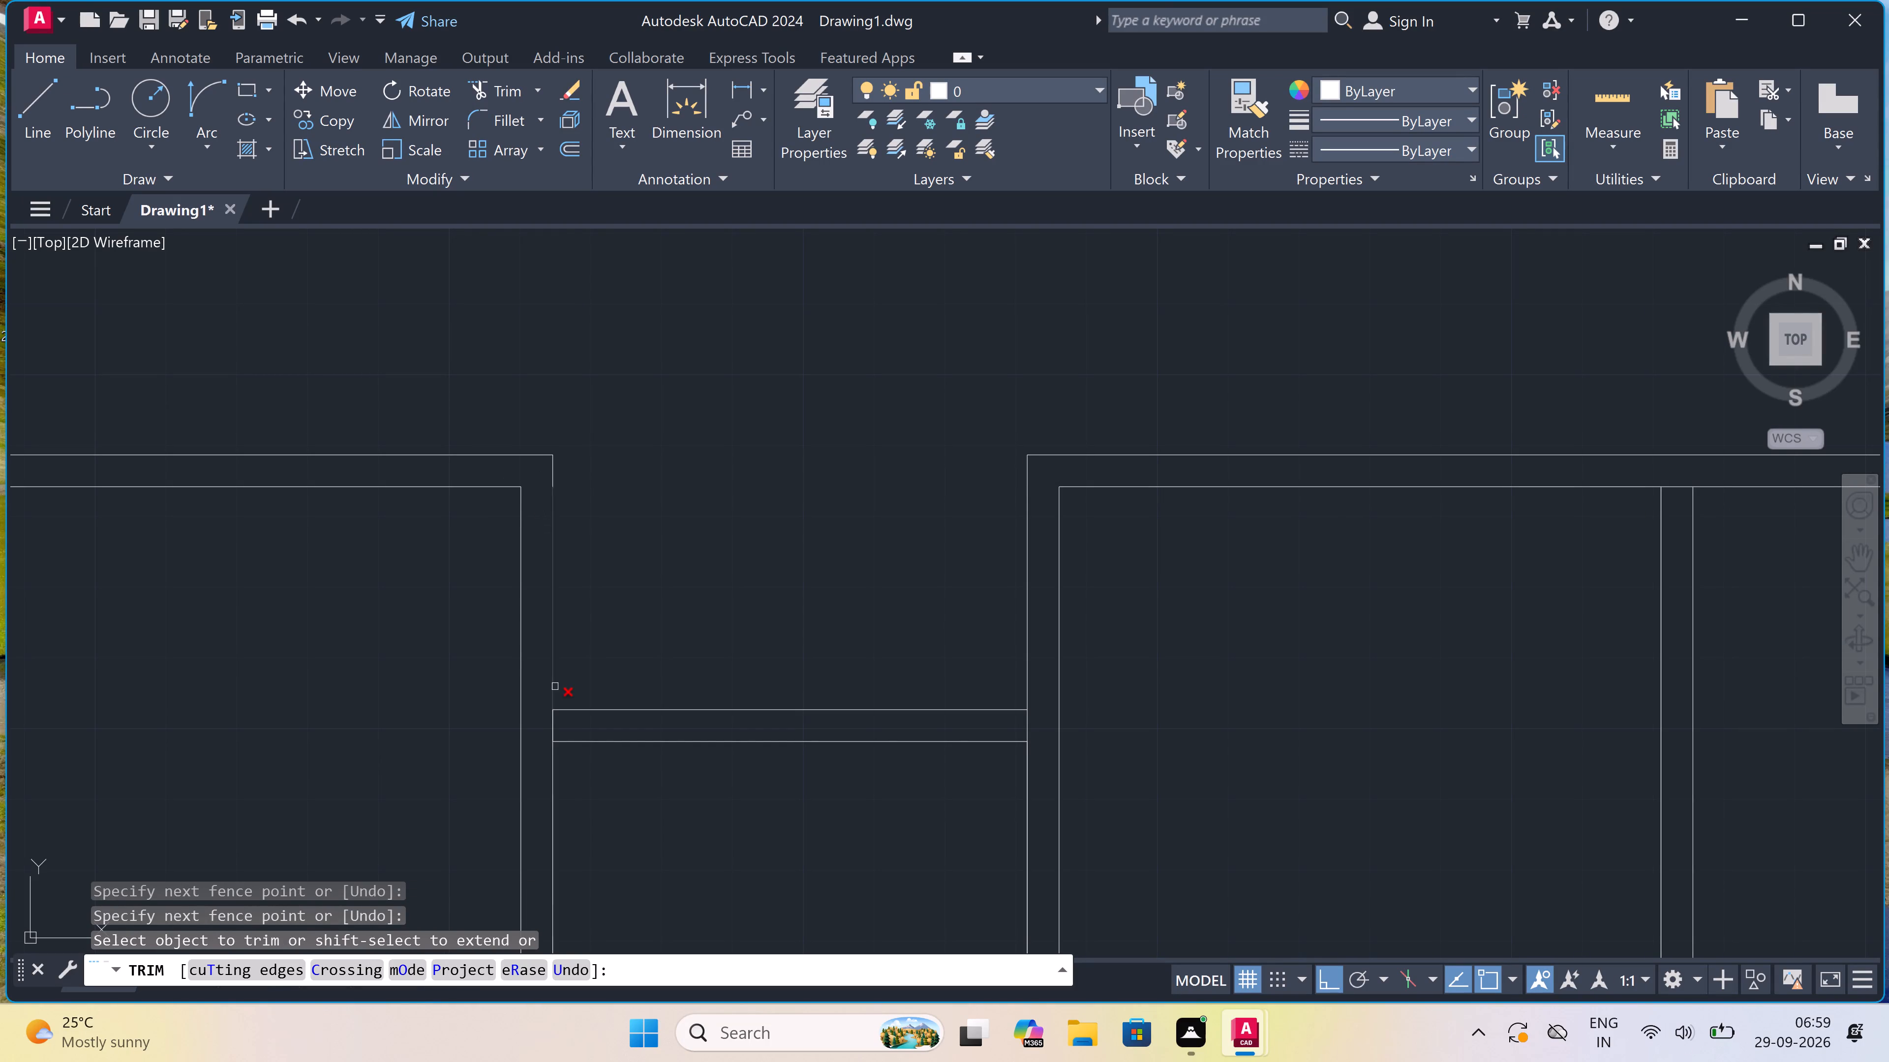
# Trim the narrow room's two inner side wall lines across the thickness of the cross wall at both ends.
pyautogui.click(545, 727)
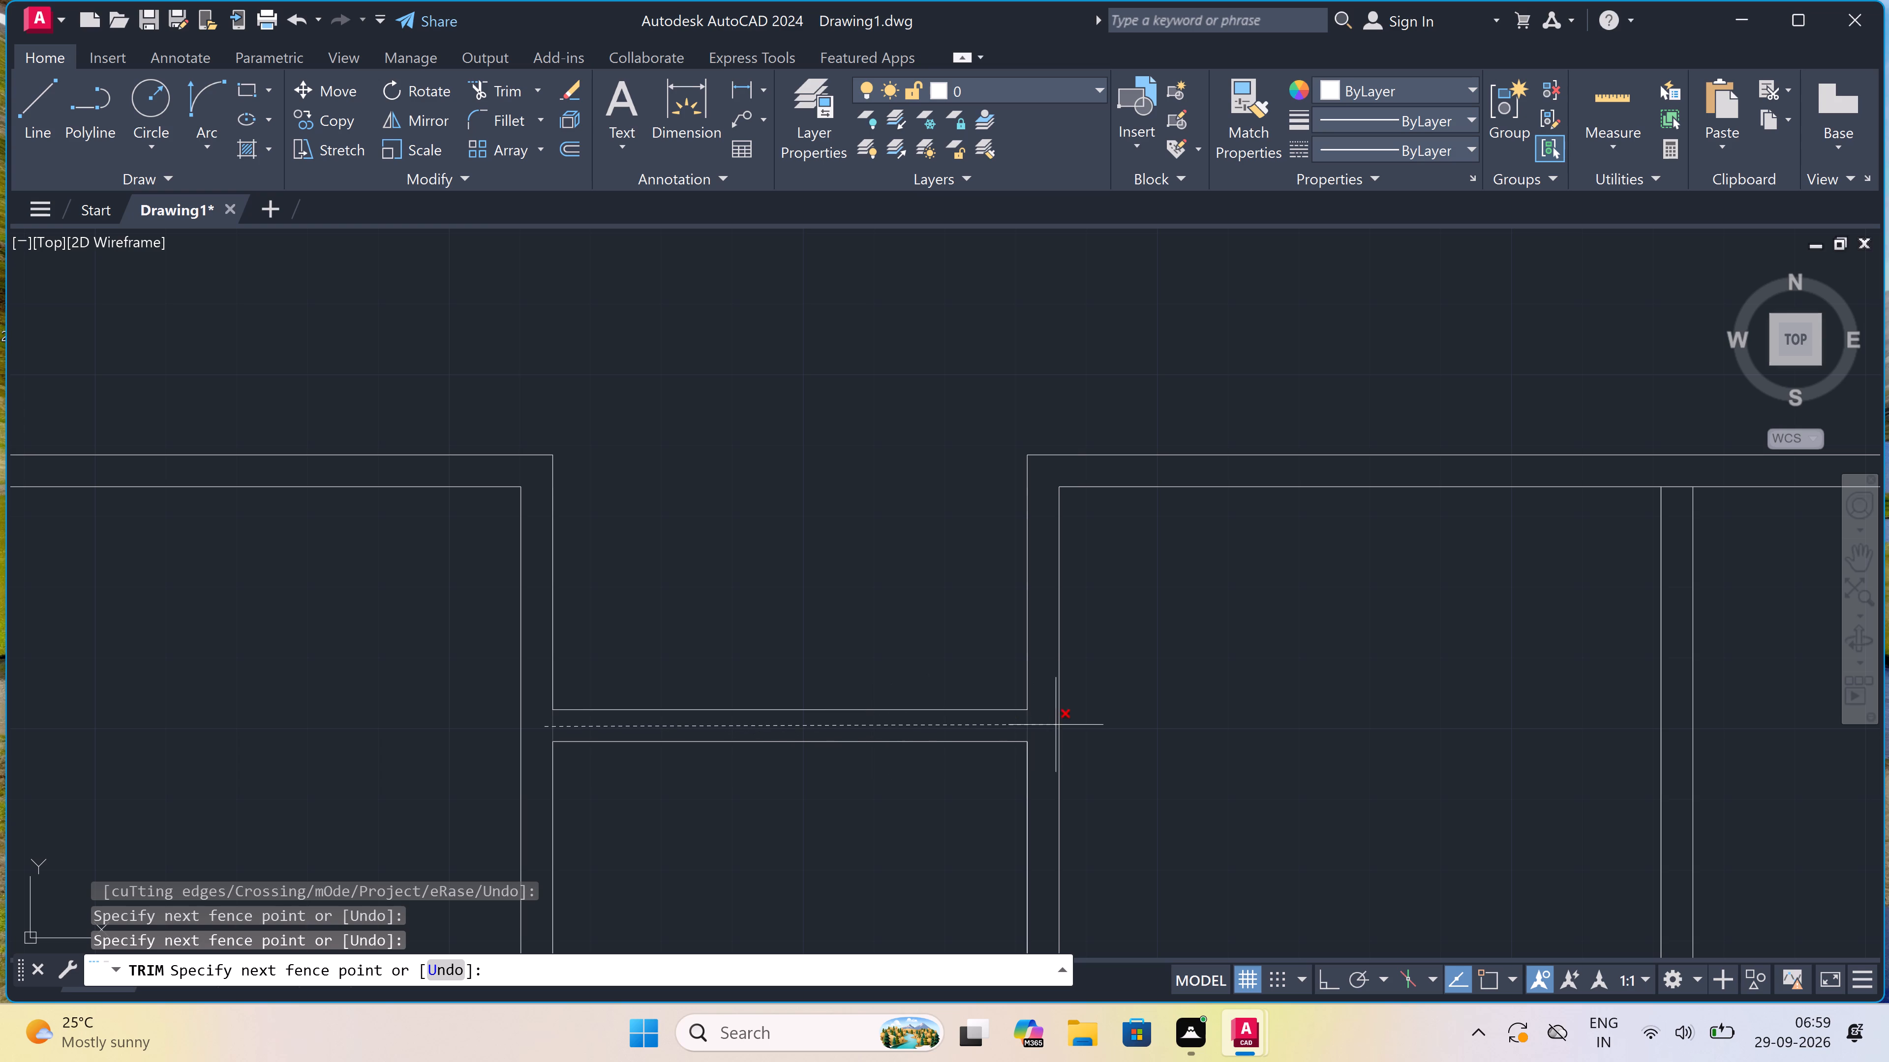
pyautogui.click(1041, 721)
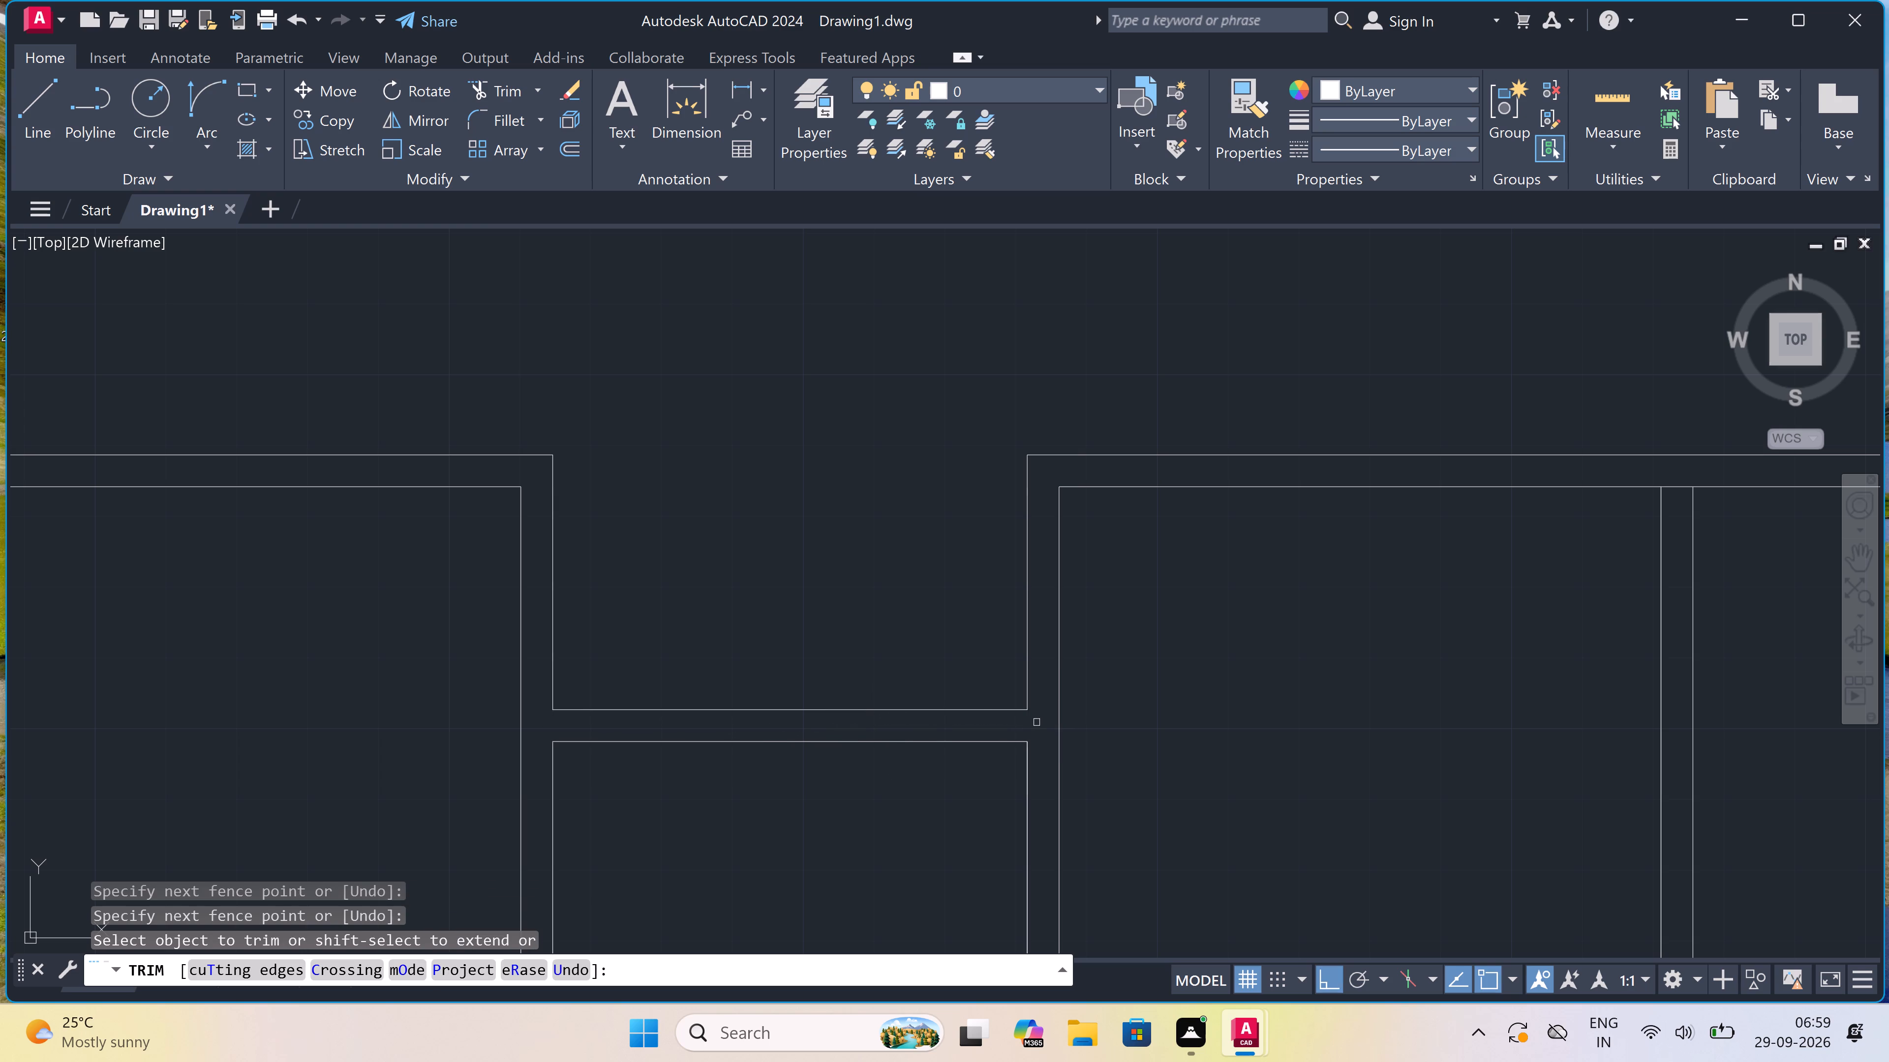
pyautogui.press('Escape')
# Draw two crossing diagonal lines between opposite corners of the open recess above the narrow room's cross wall.
pyautogui.press('l')
pyautogui.press('space')
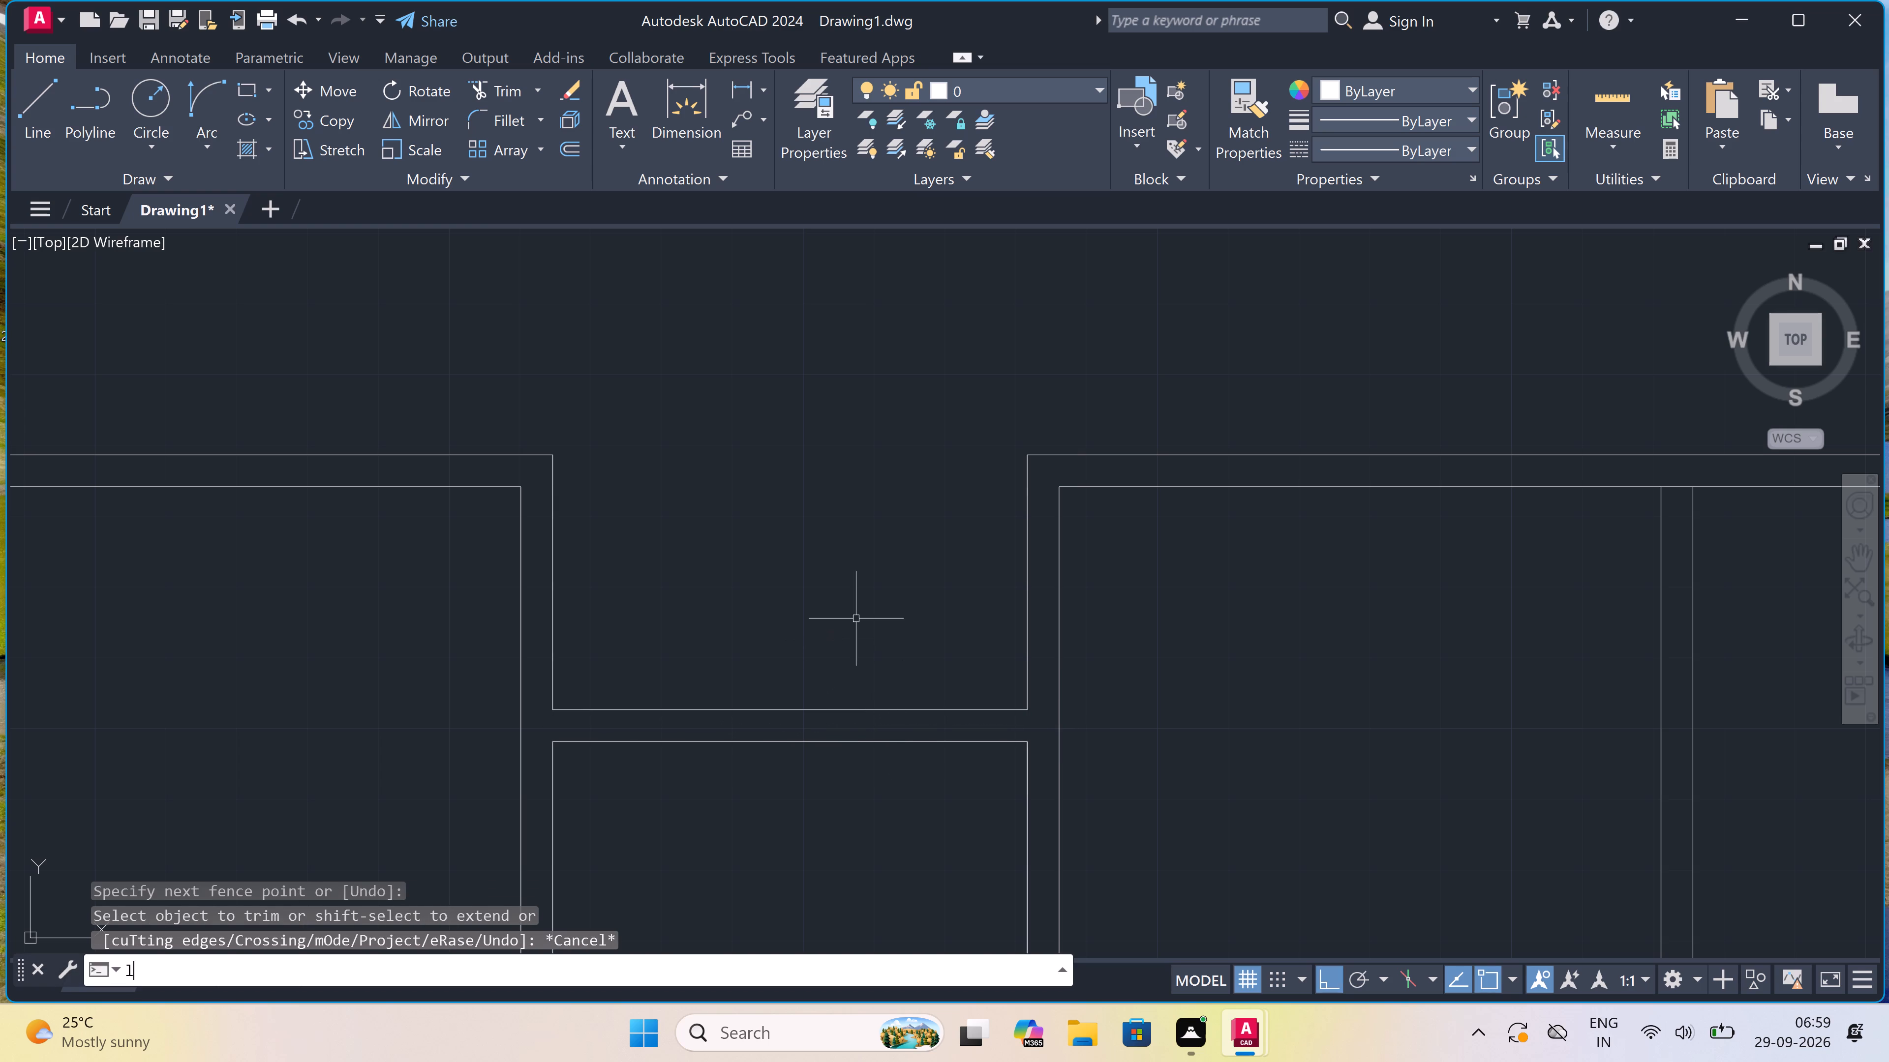
pyautogui.click(1022, 452)
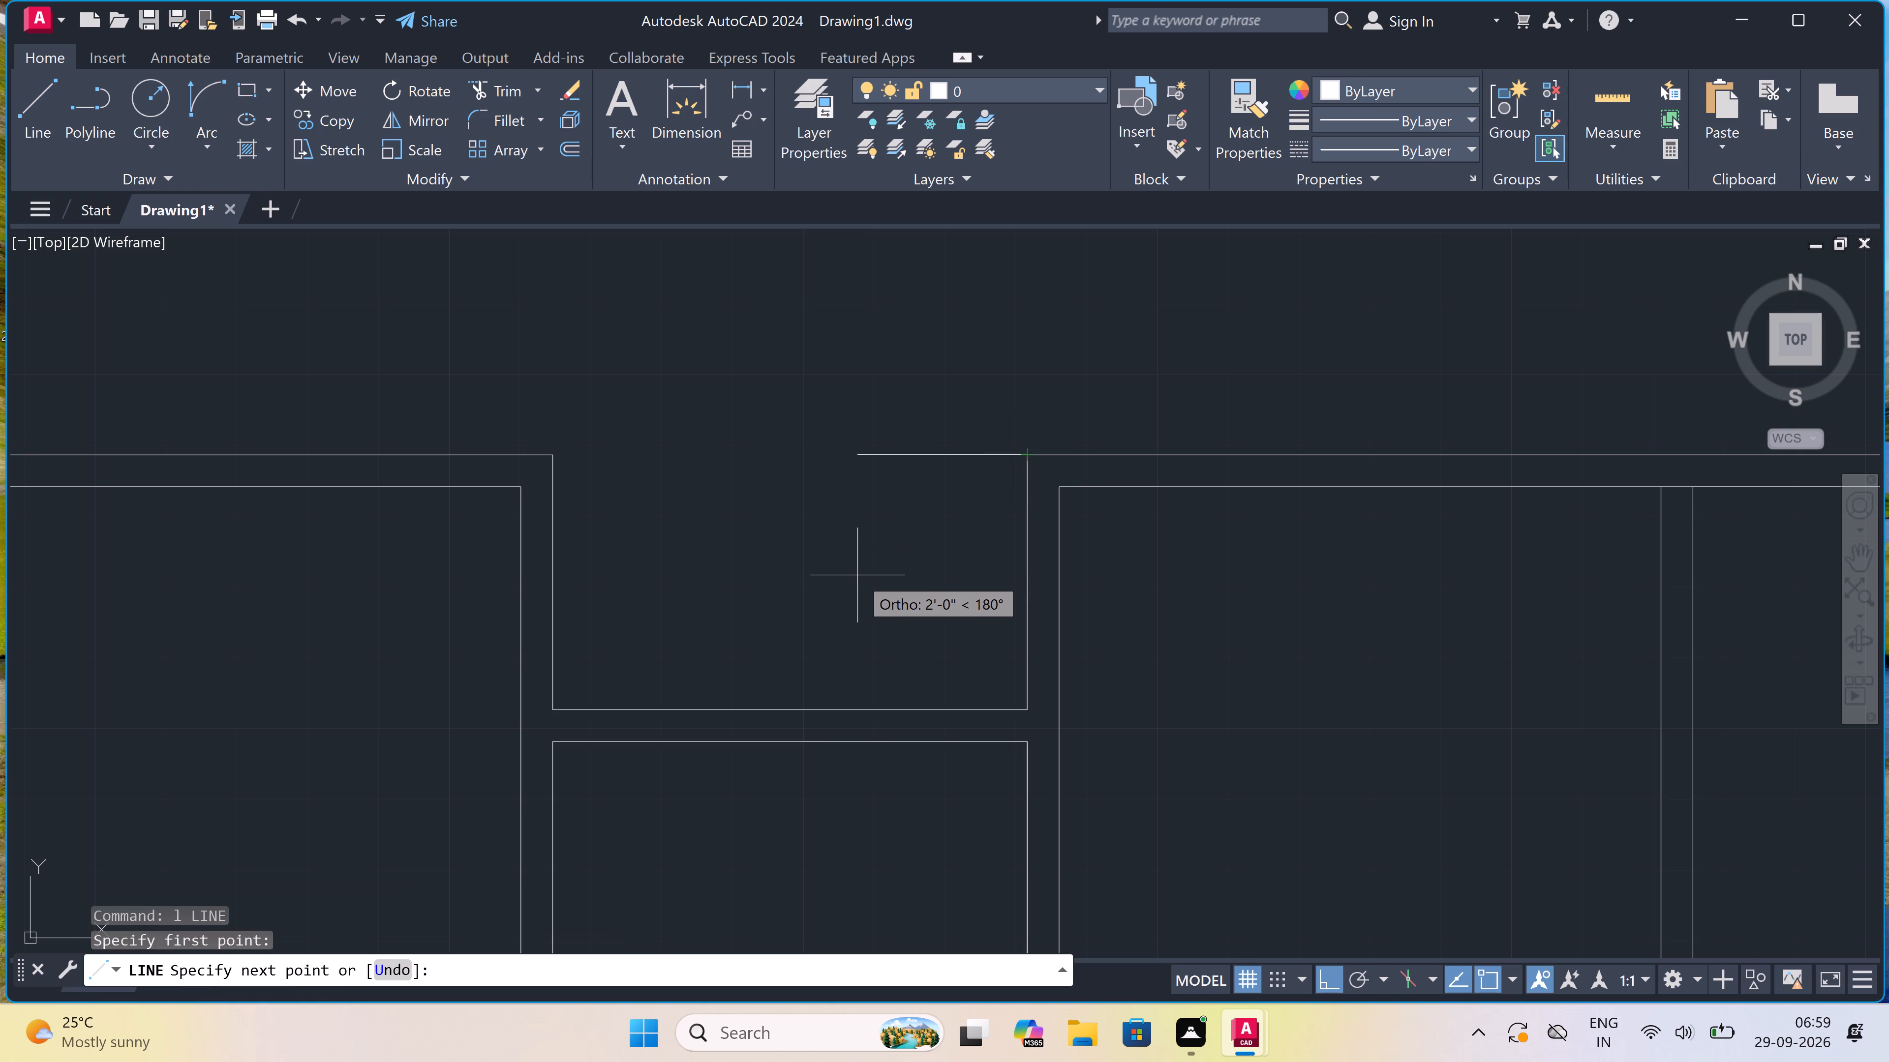
pyautogui.press('F8')
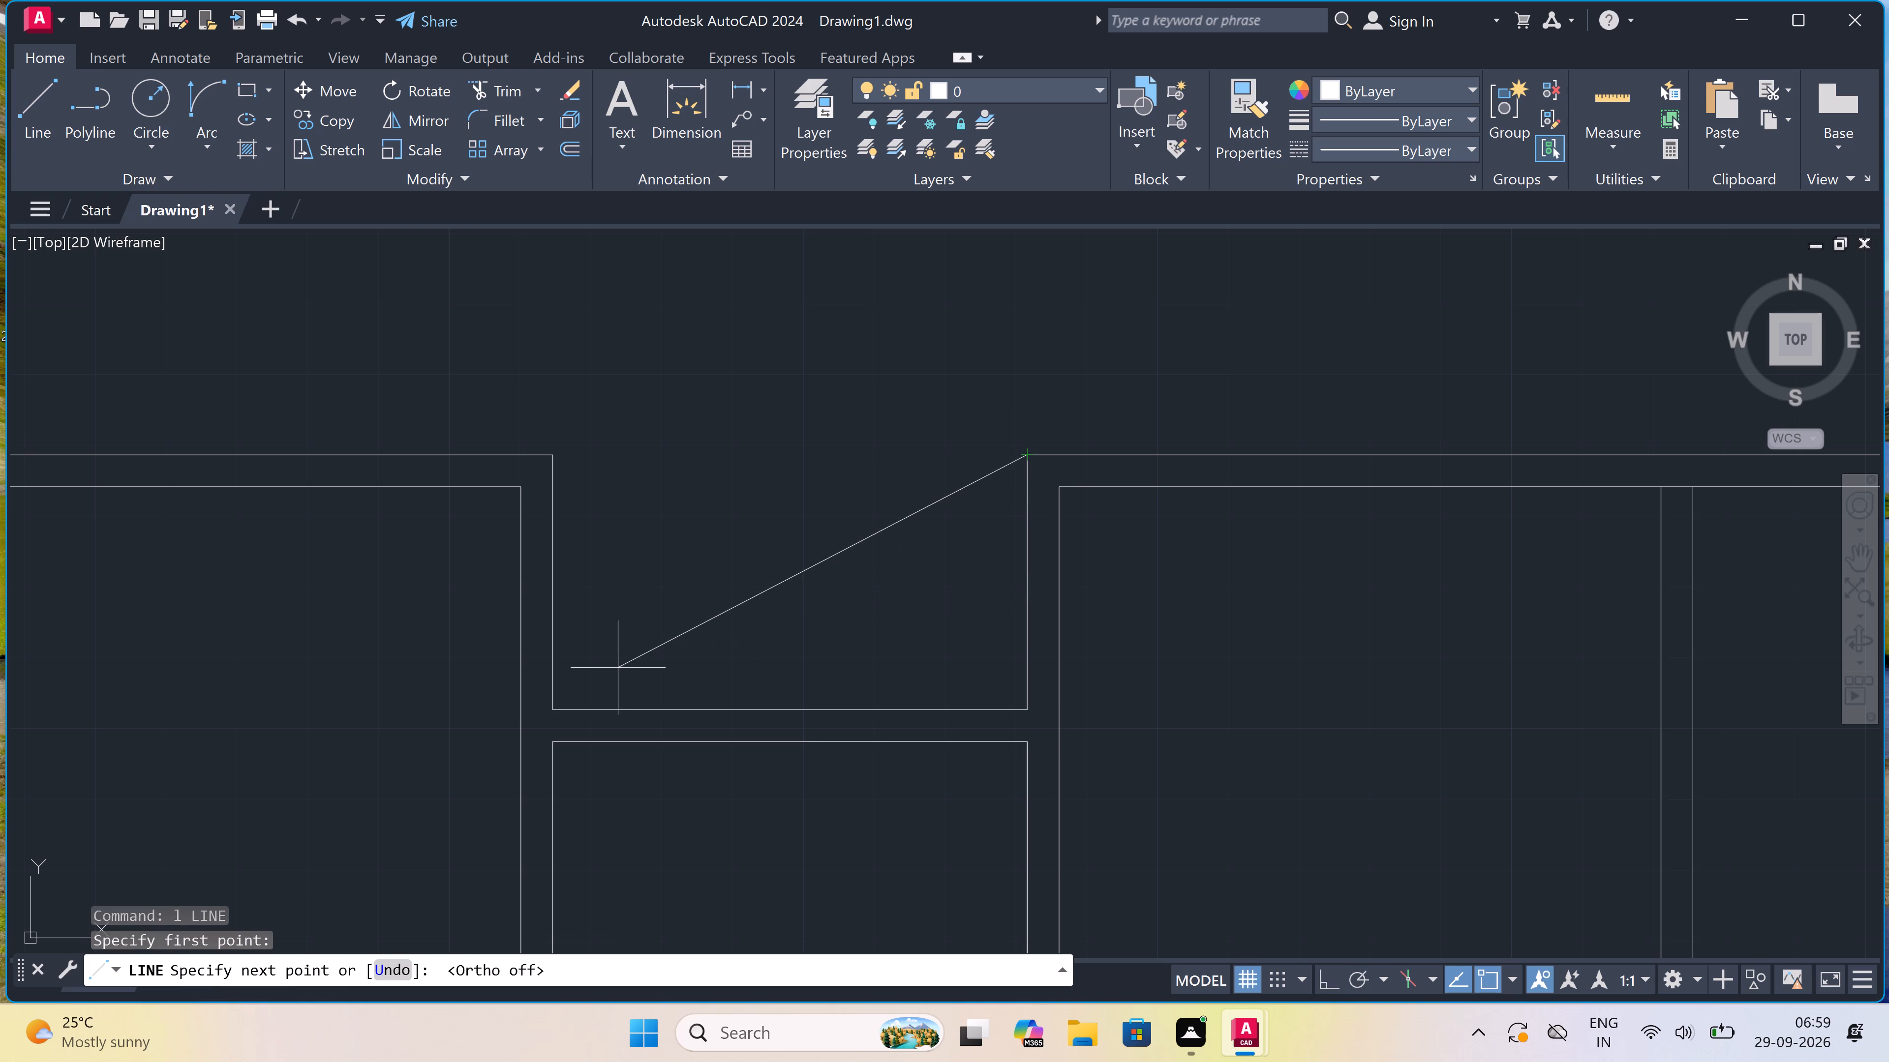
pyautogui.click(547, 716)
pyautogui.press('Escape')
pyautogui.press('space')
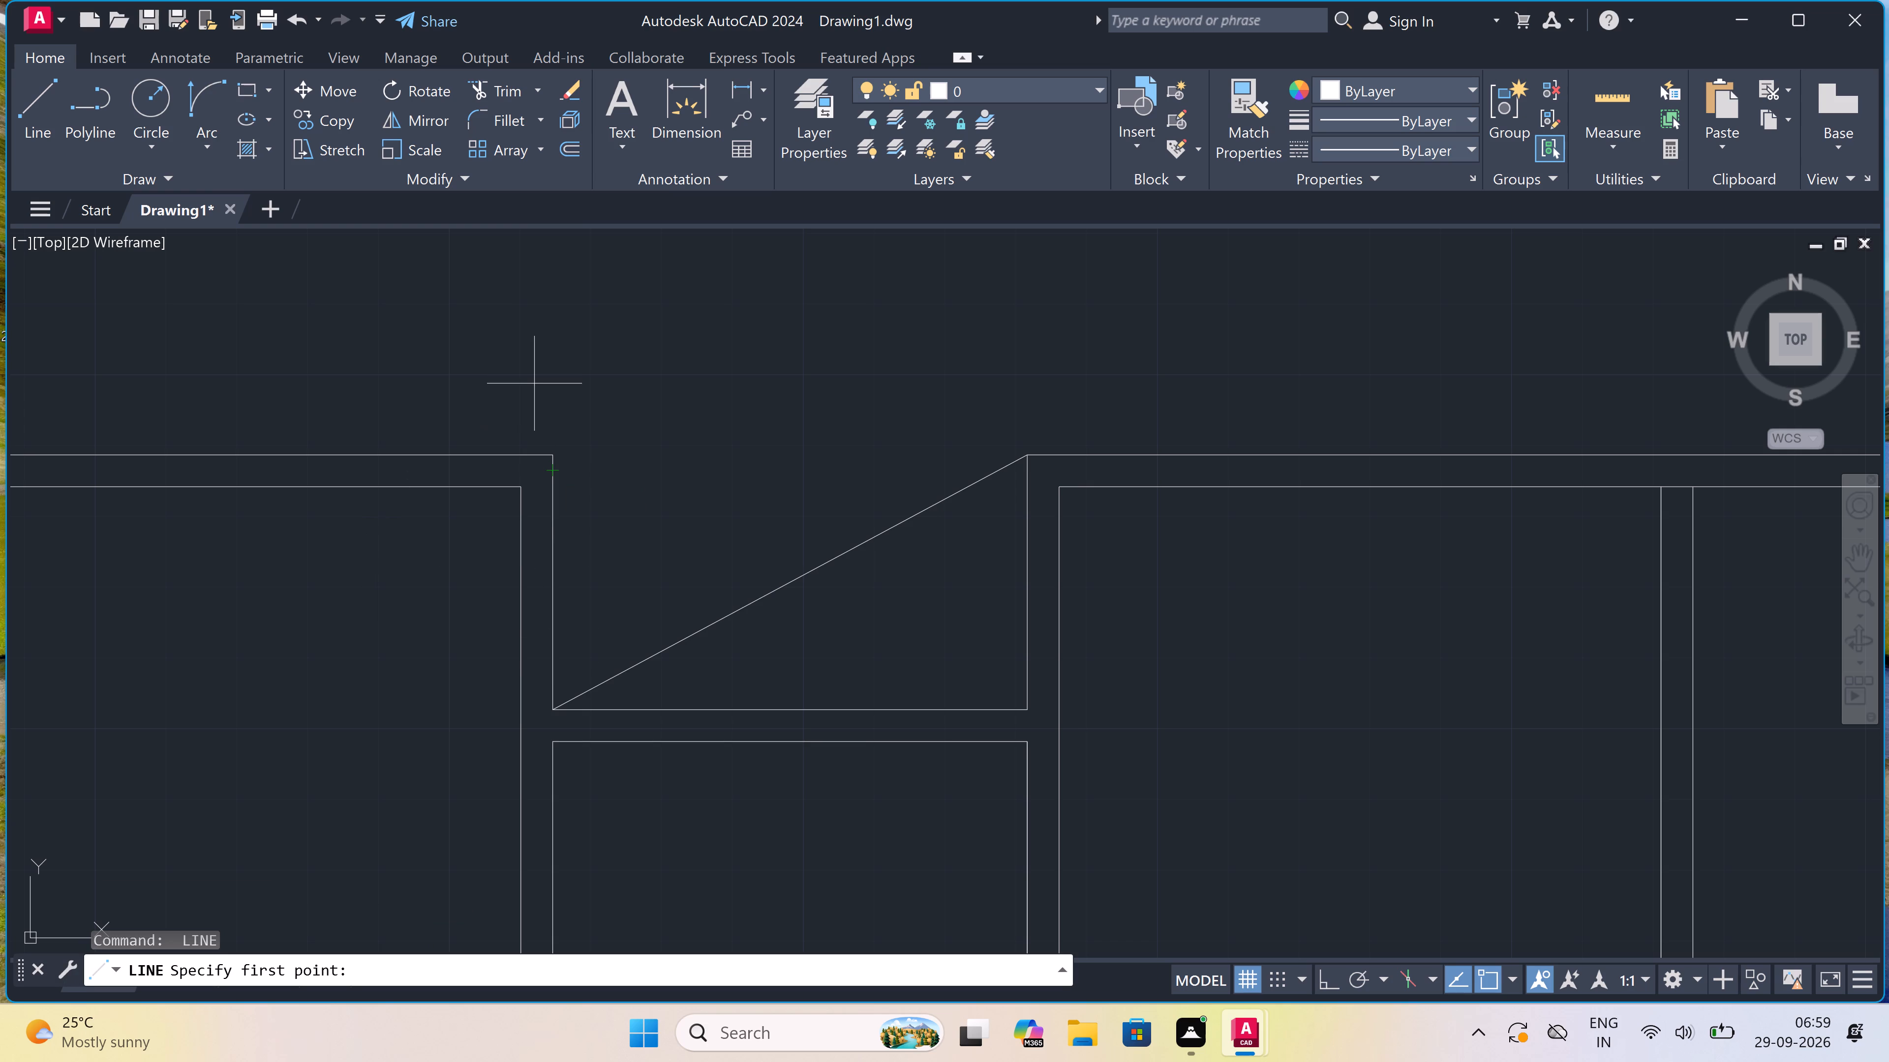
pyautogui.click(545, 459)
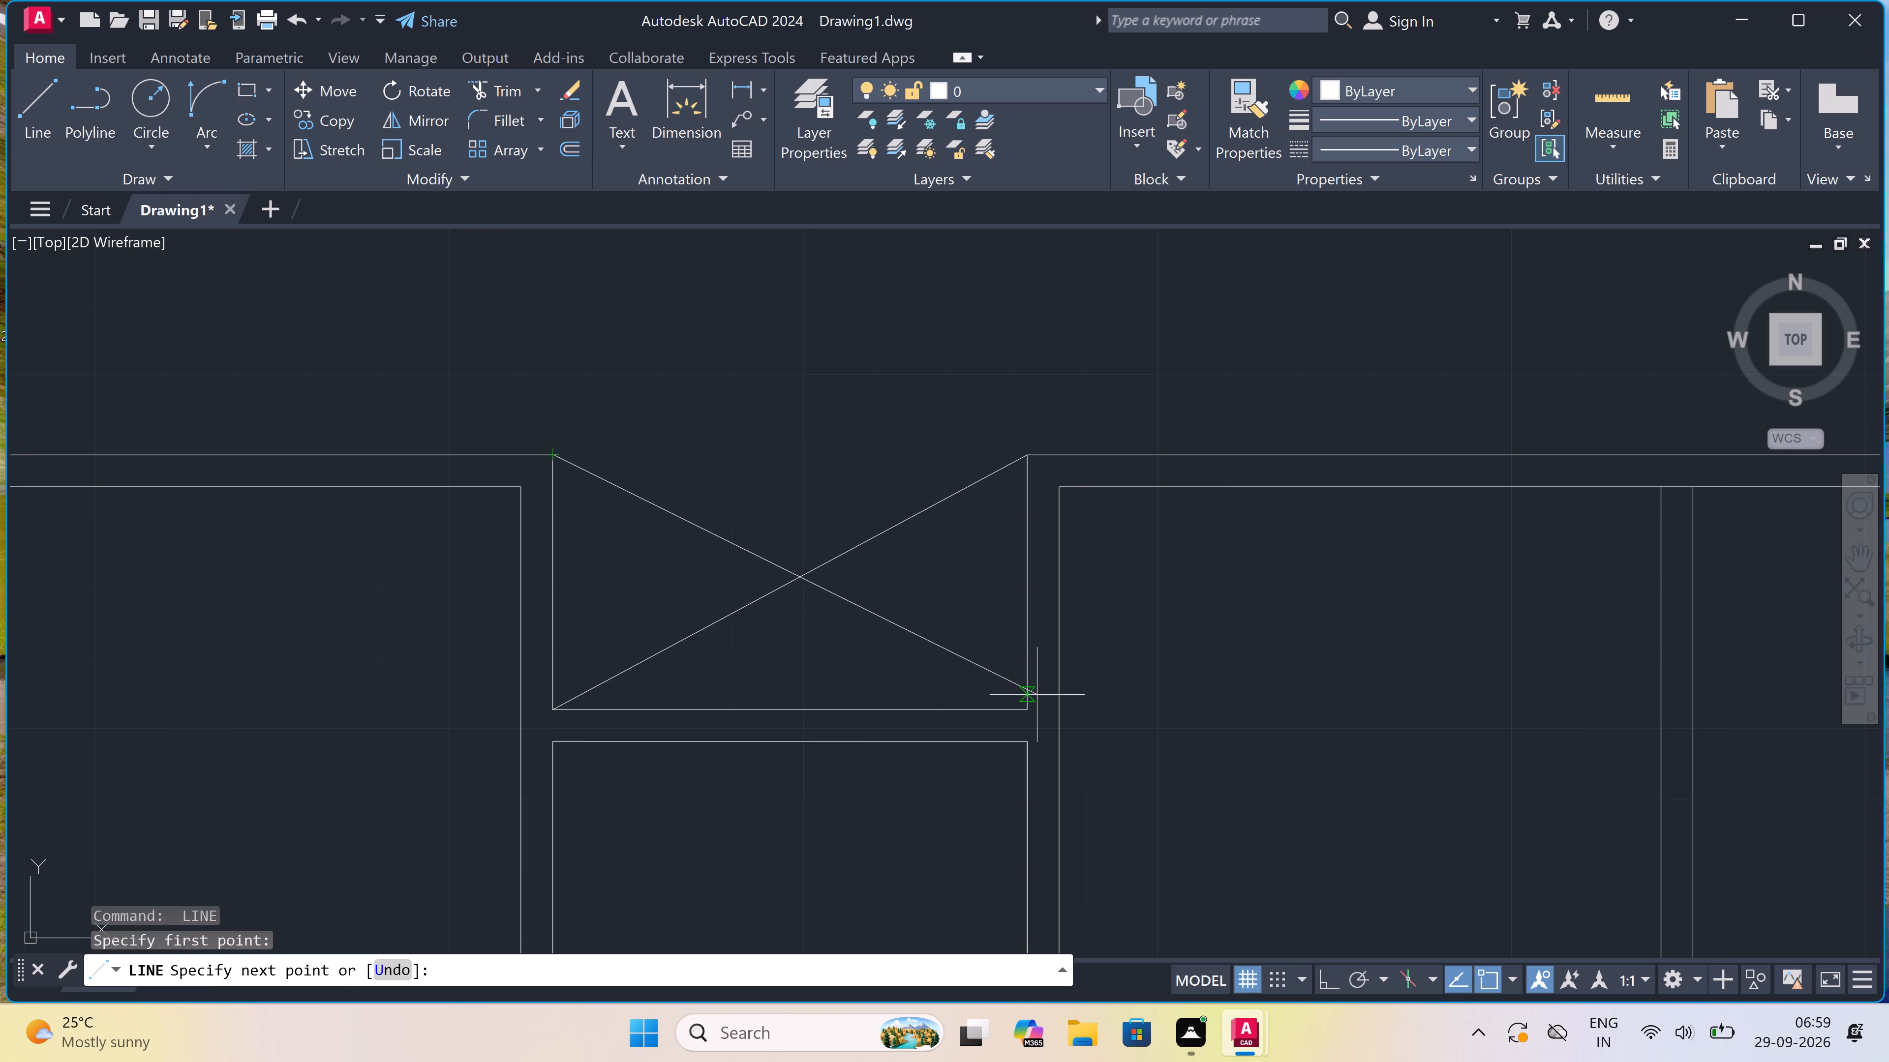
pyautogui.click(1030, 704)
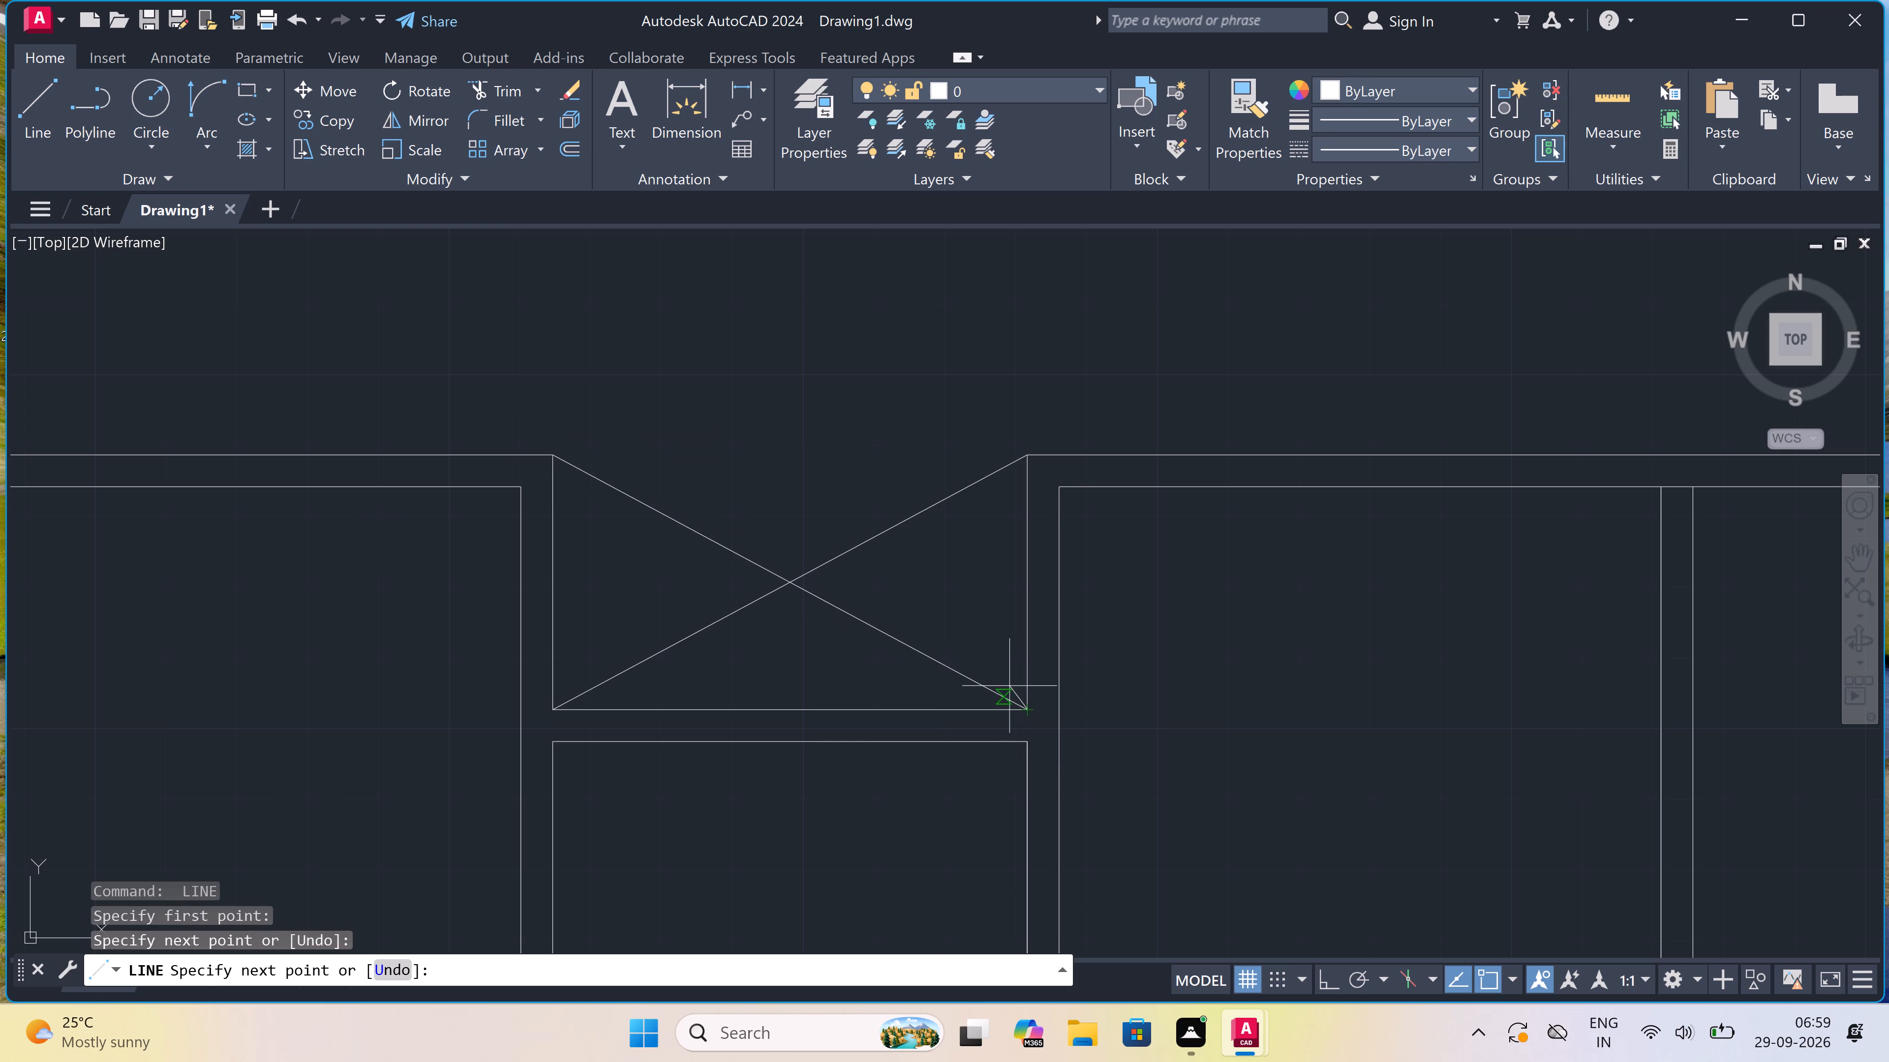
pyautogui.press('Escape')
# Draw the upper door jamb across the narrow room's west wall below the cross wall, with a 2" stop and a 2' leaf into the room.
pyautogui.scroll(-4, 918, 557)
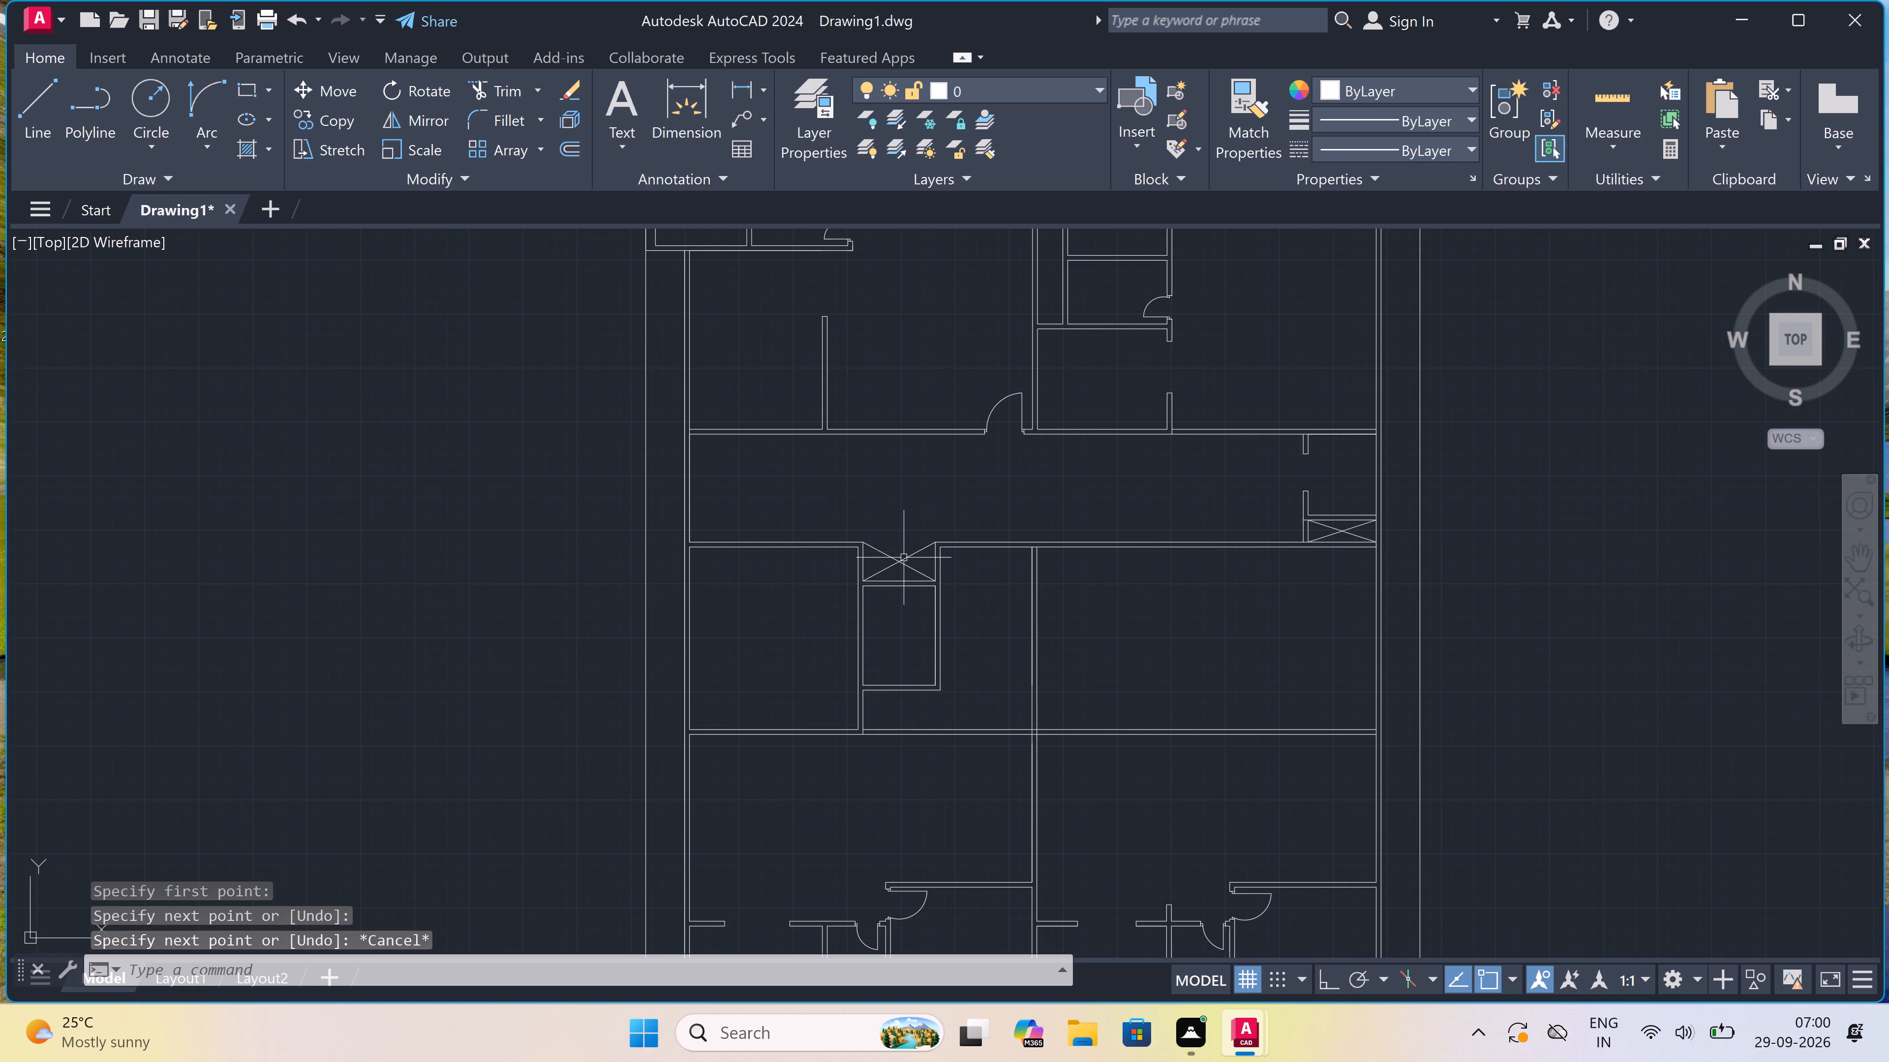
pyautogui.scroll(3, 834, 586)
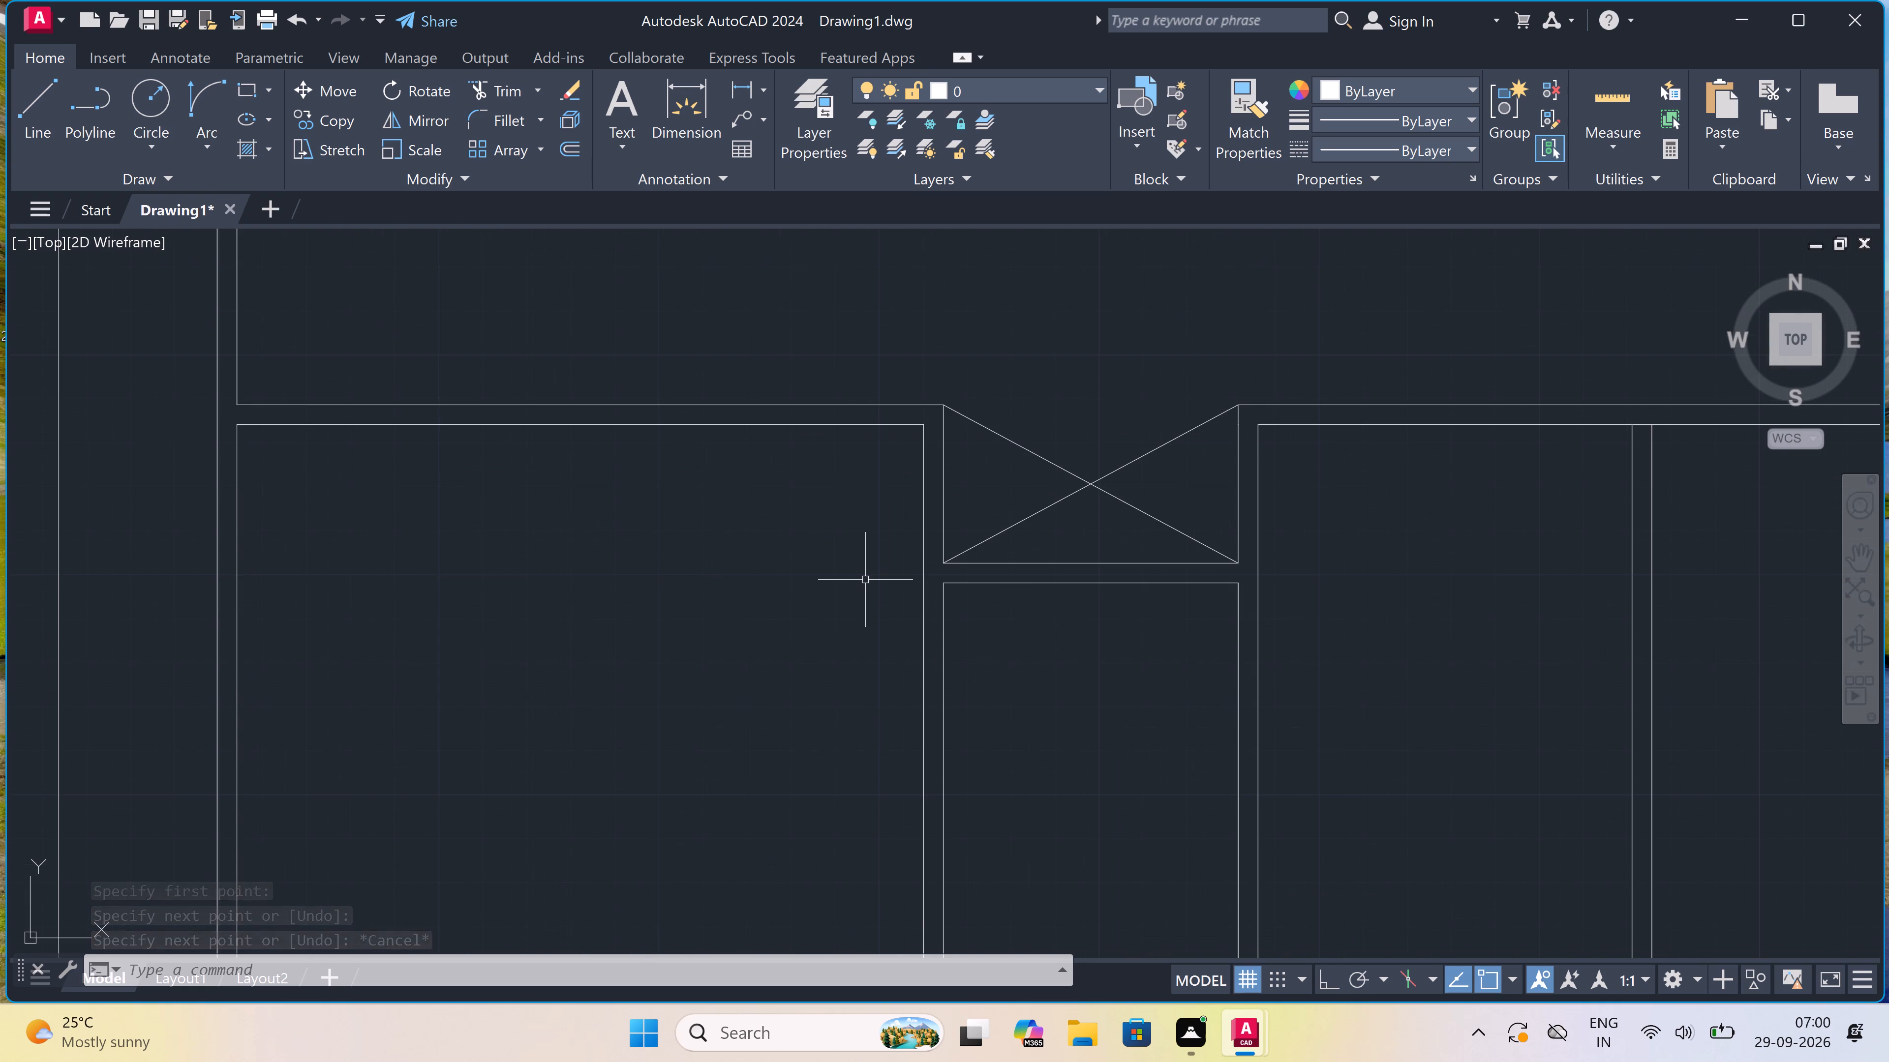
pyautogui.write('l')
pyautogui.press('space')
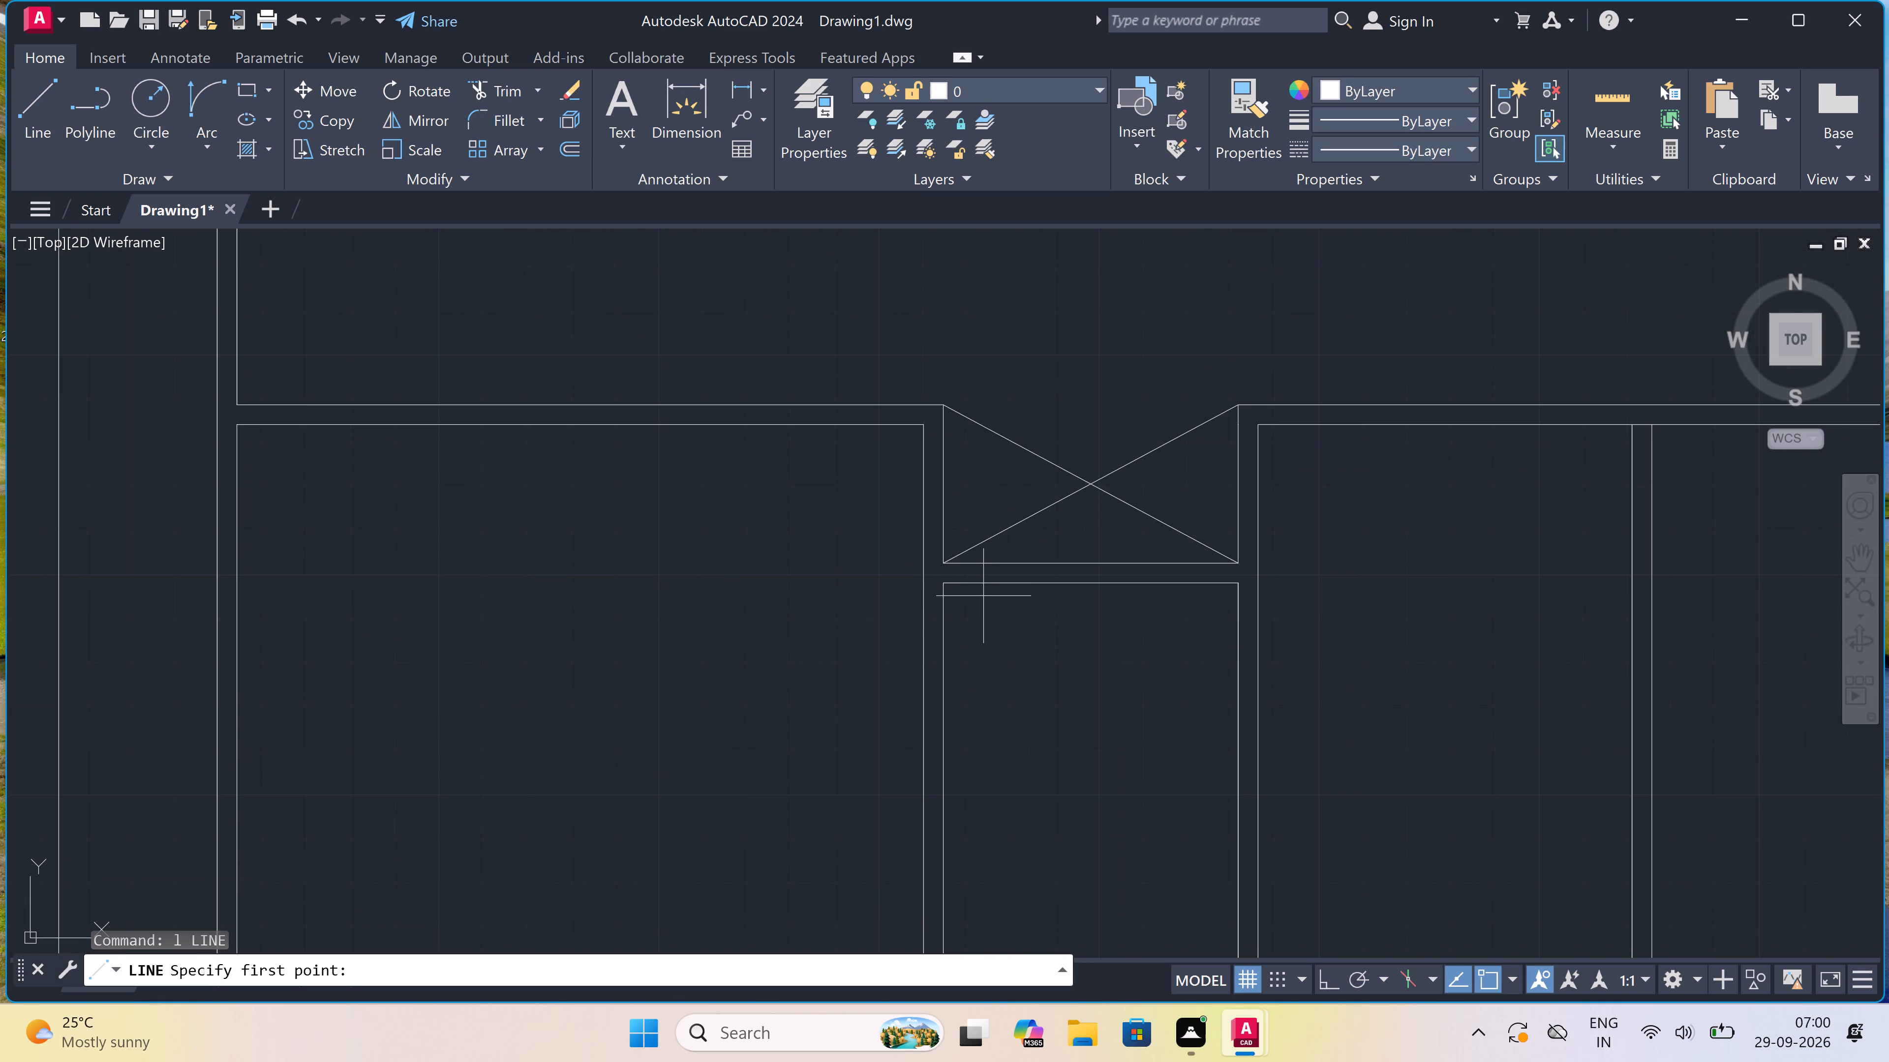
pyautogui.click(940, 617)
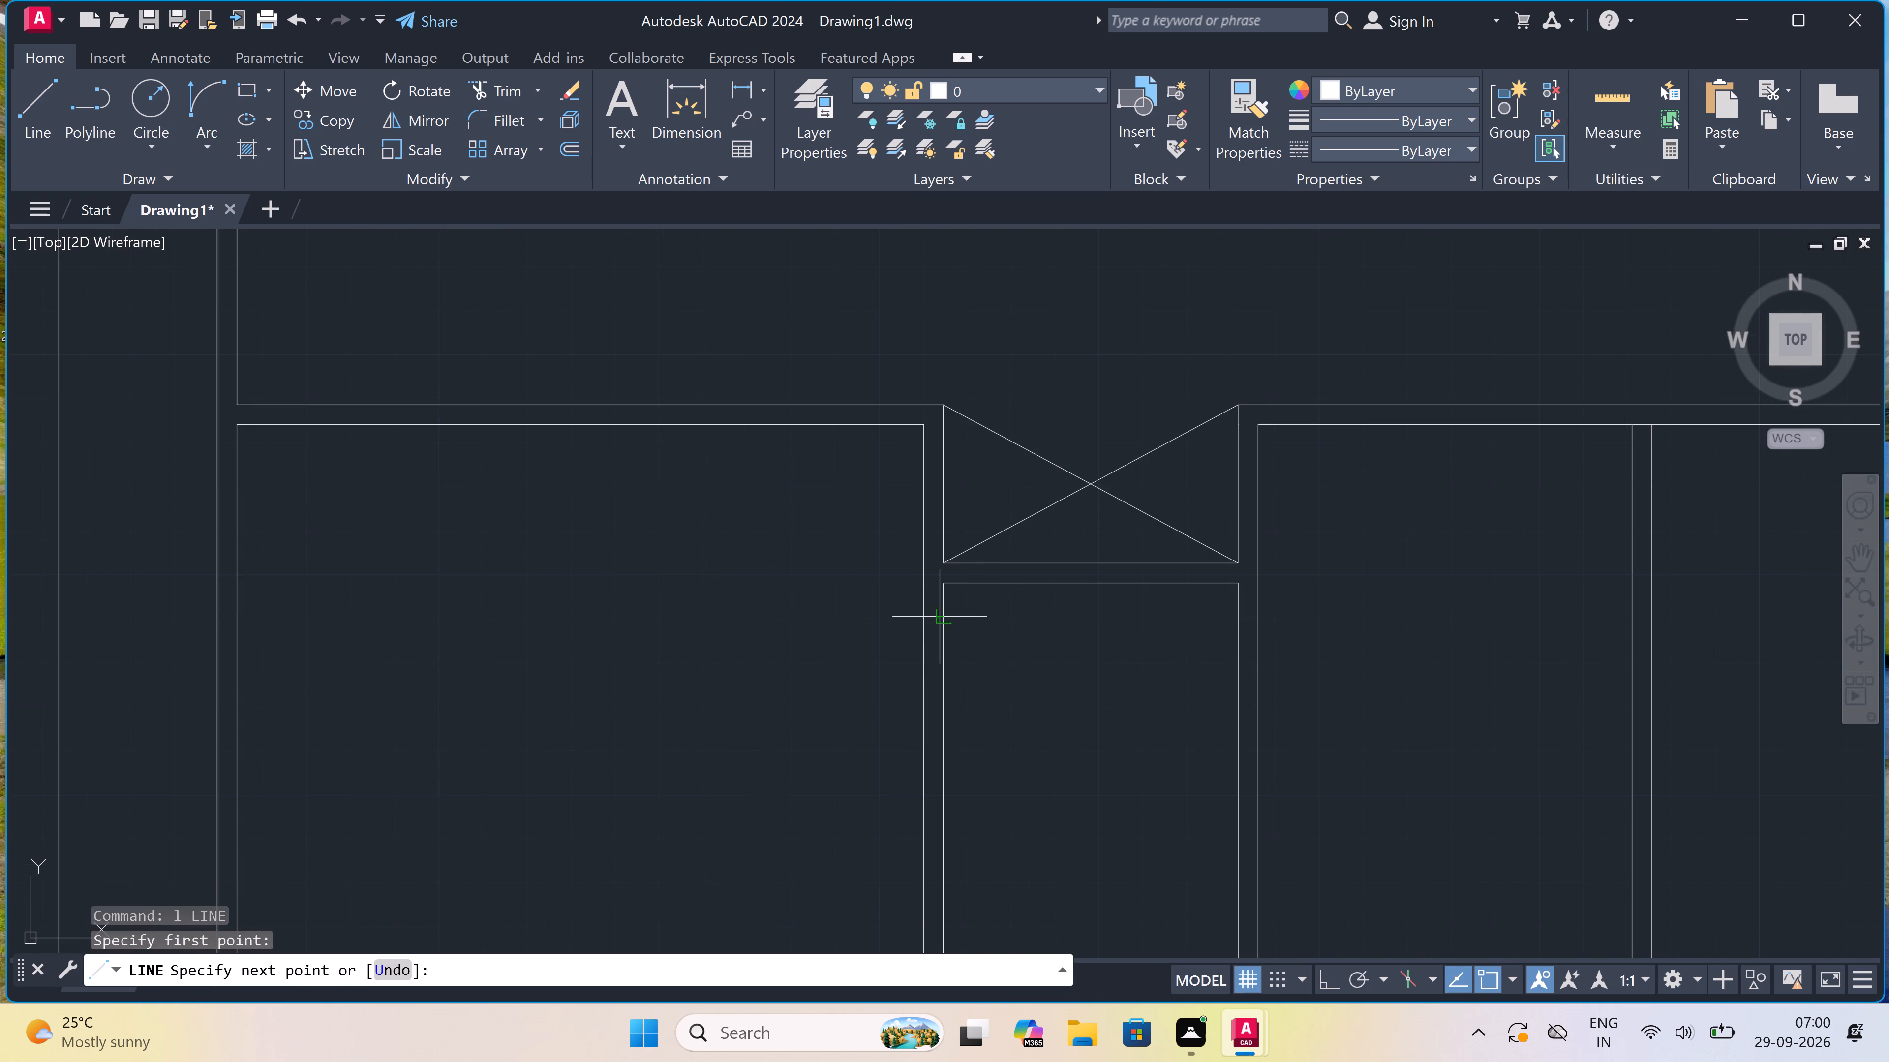
pyautogui.click(918, 618)
pyautogui.scroll(3, 924, 618)
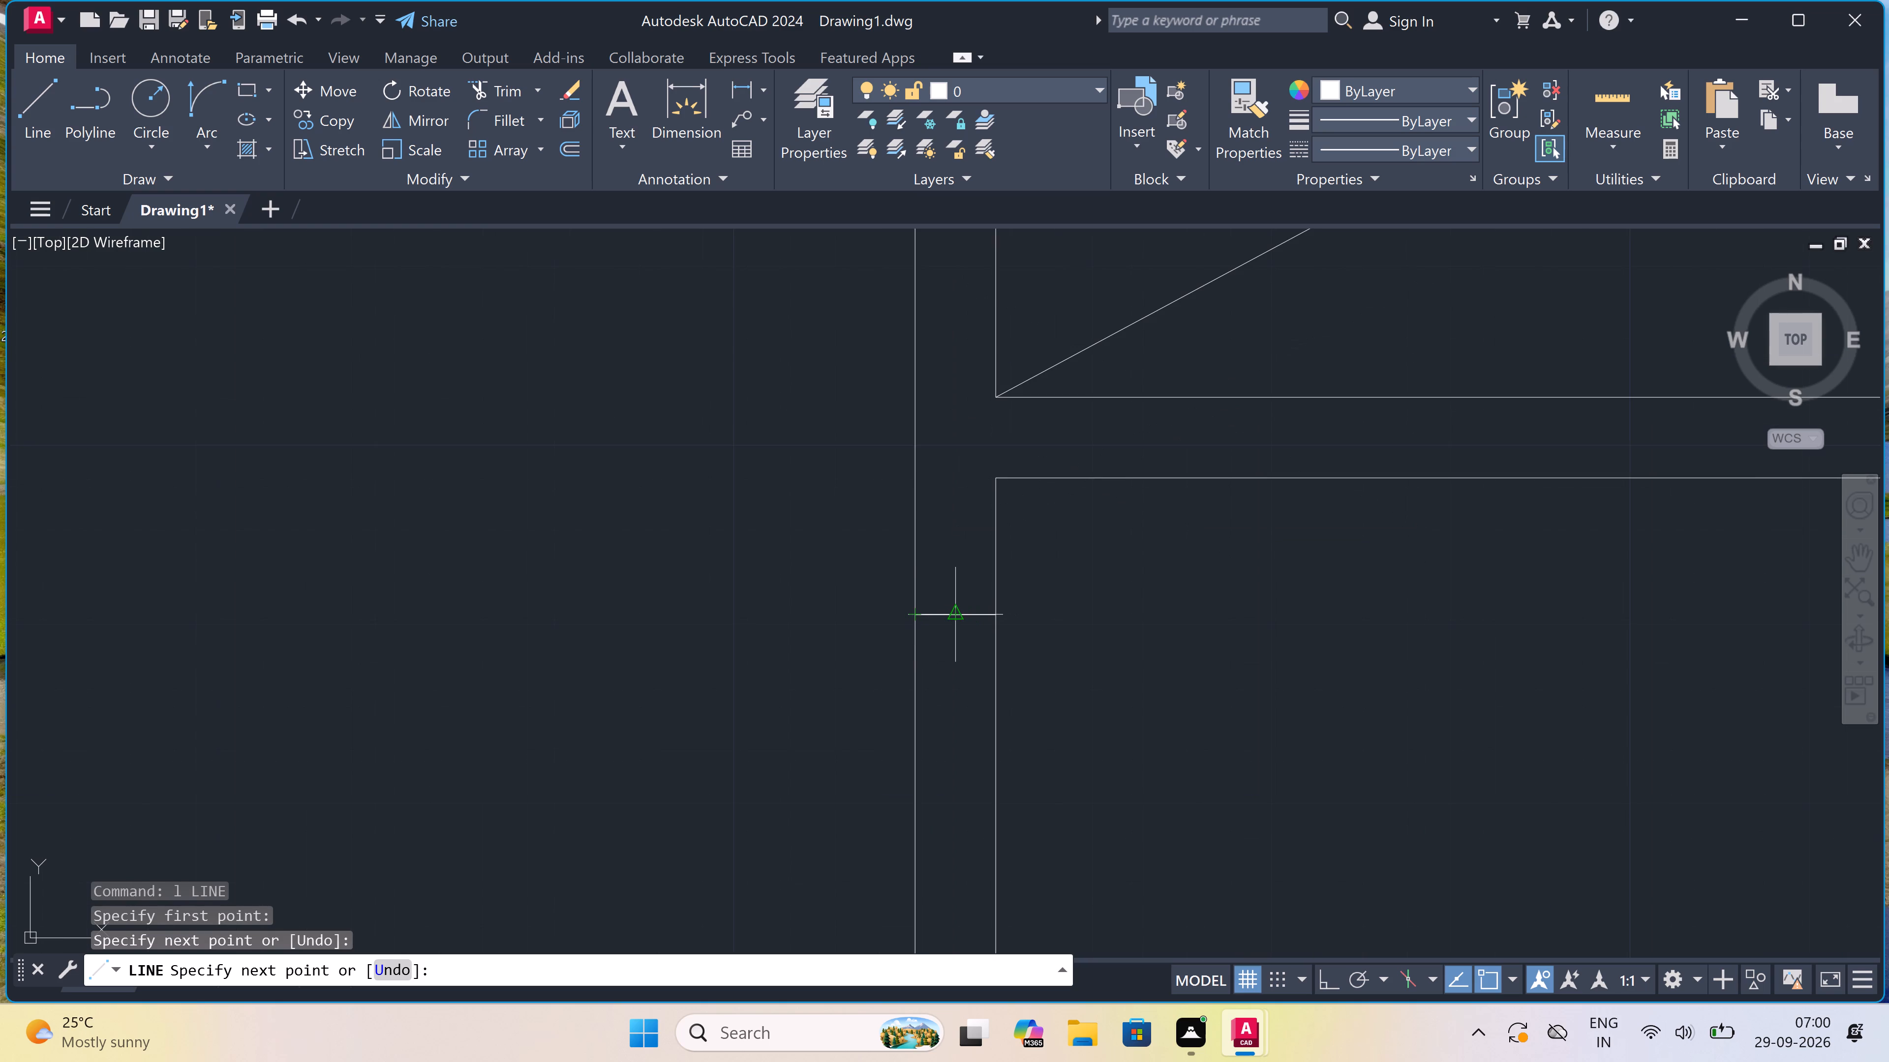
pyautogui.click(962, 615)
pyautogui.write('2"')
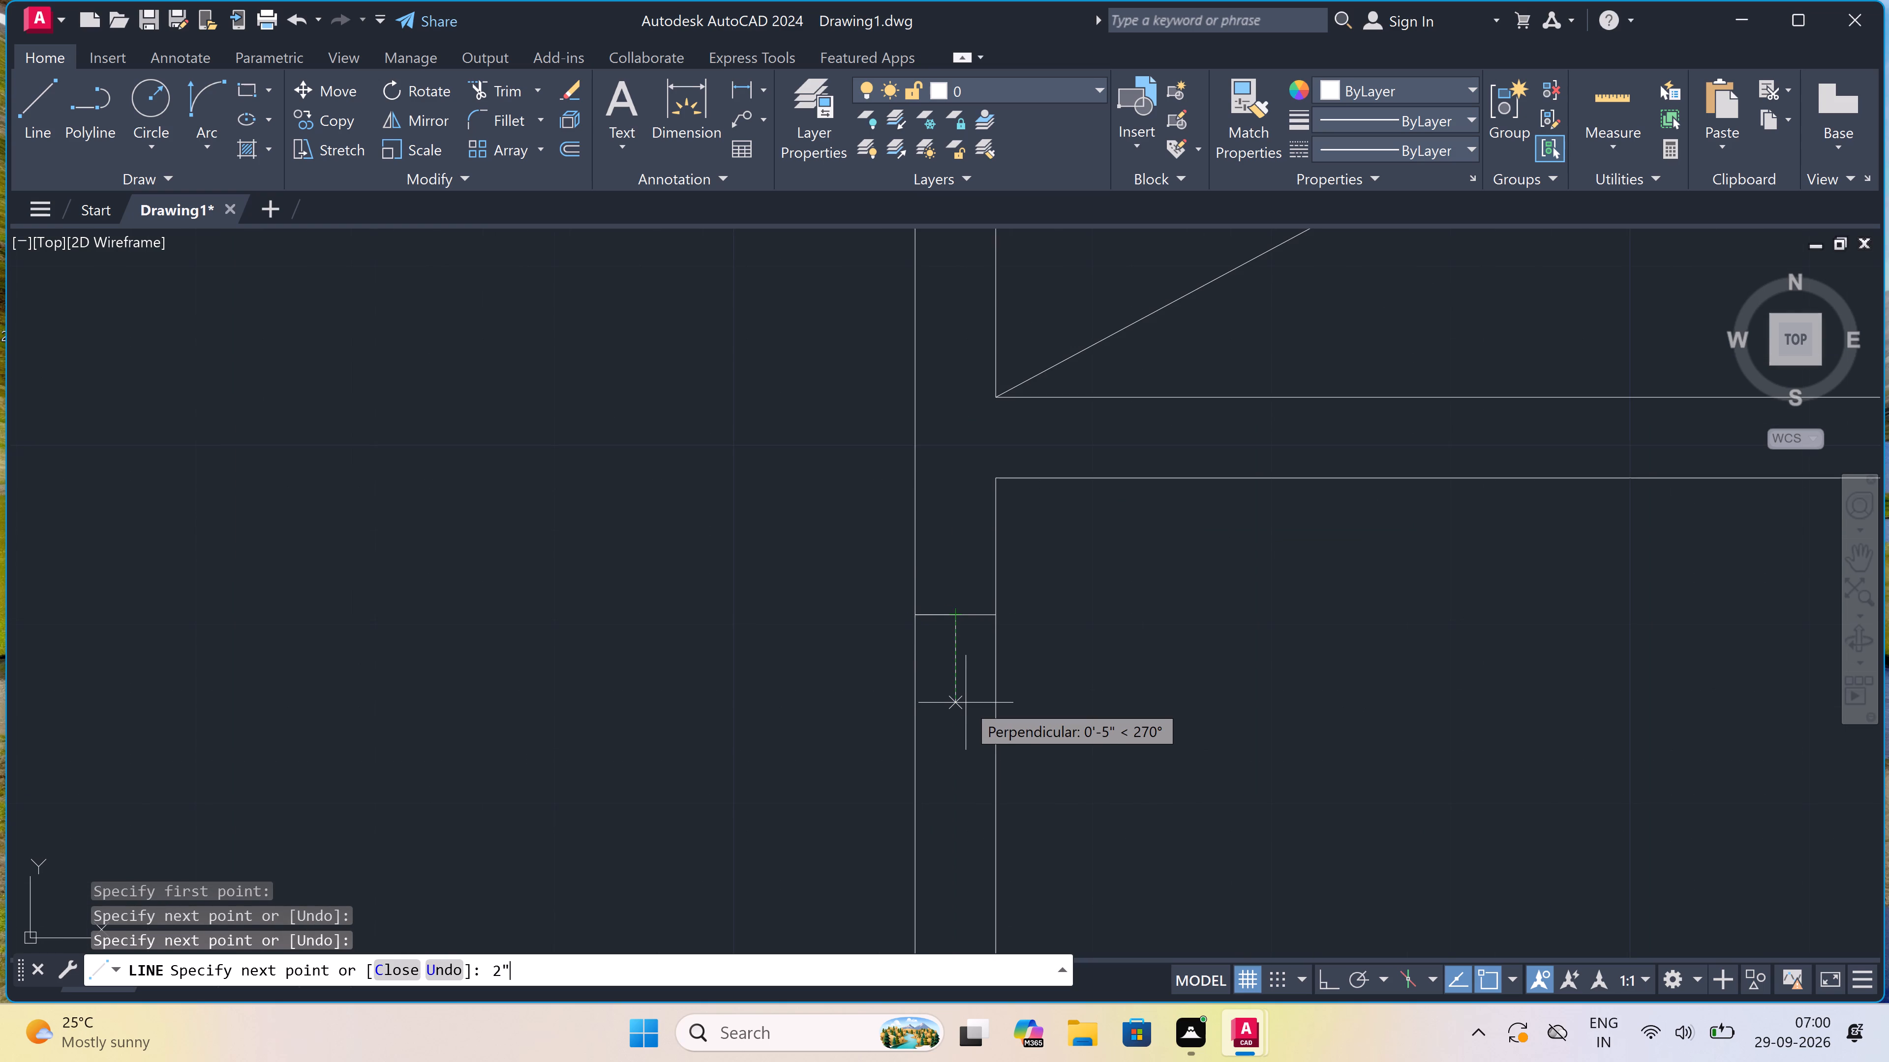
pyautogui.press('space')
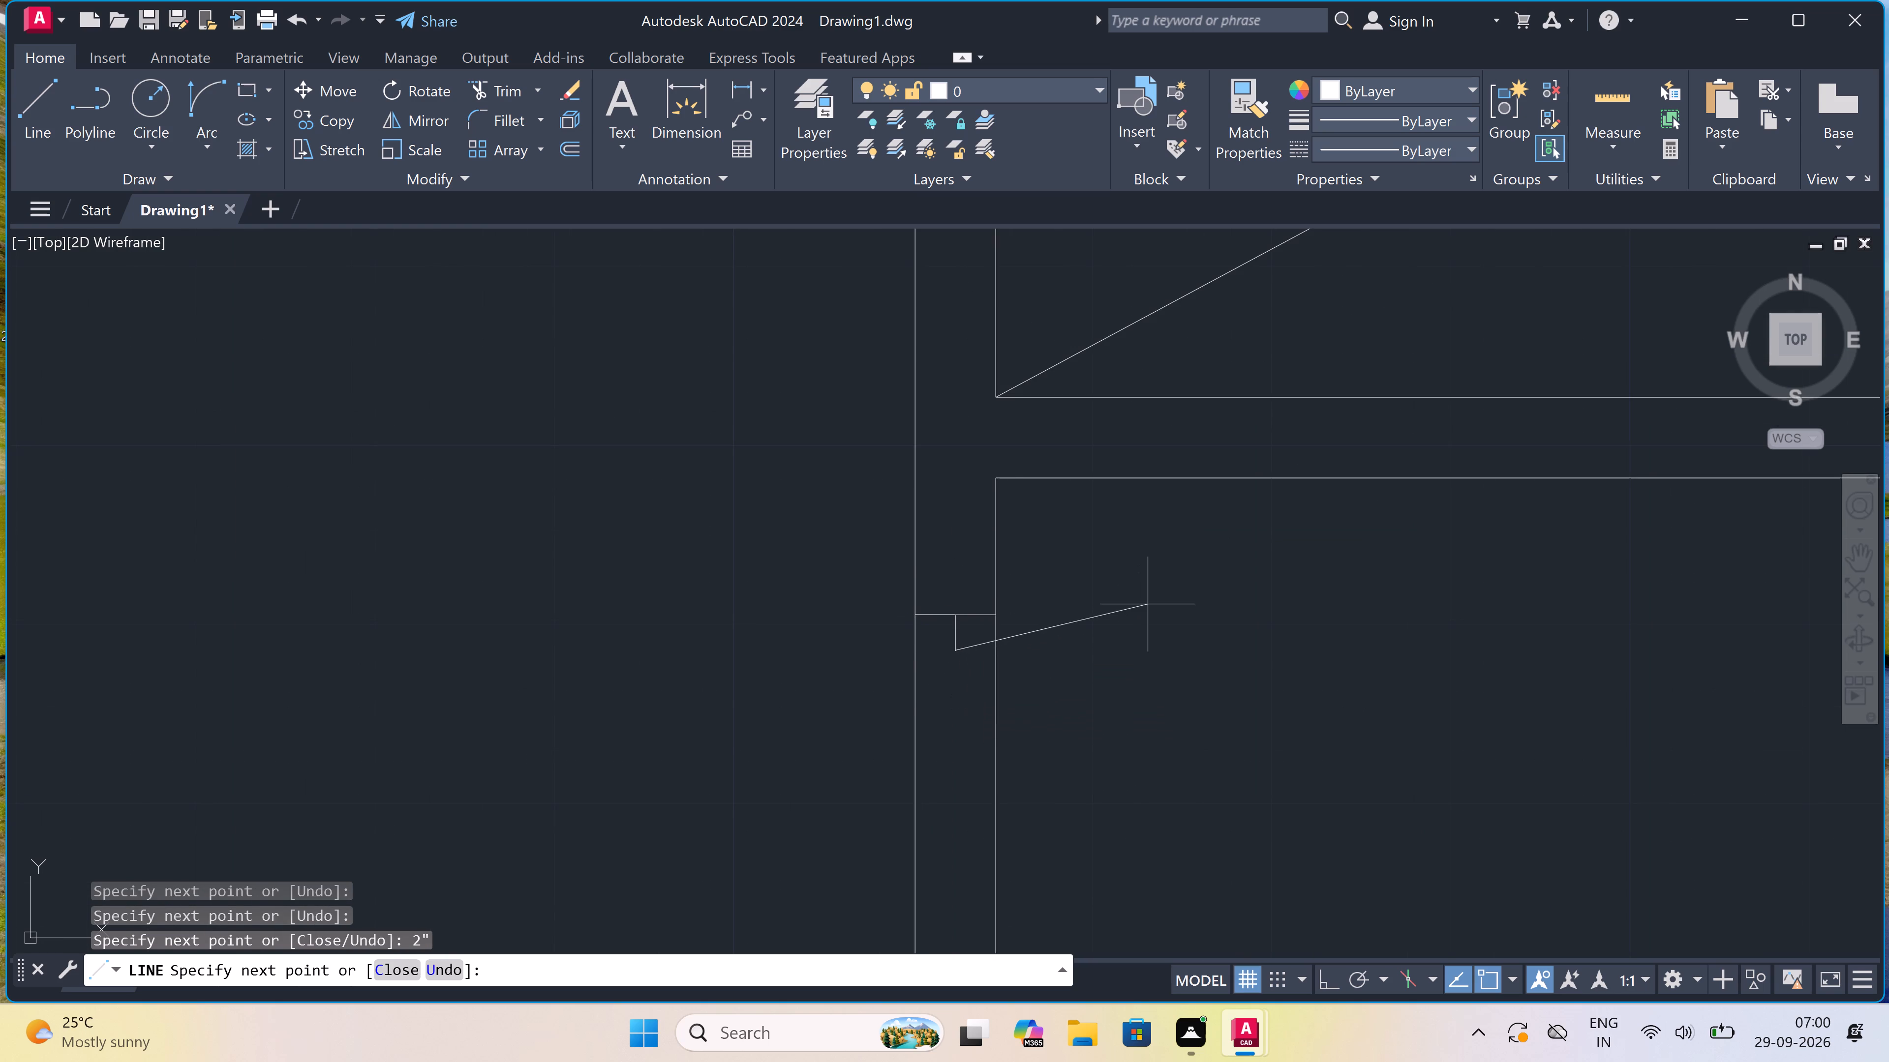
pyautogui.press('F8')
pyautogui.write("2'")
pyautogui.press('space')
pyautogui.press('Escape')
pyautogui.scroll(-1, 1146, 617)
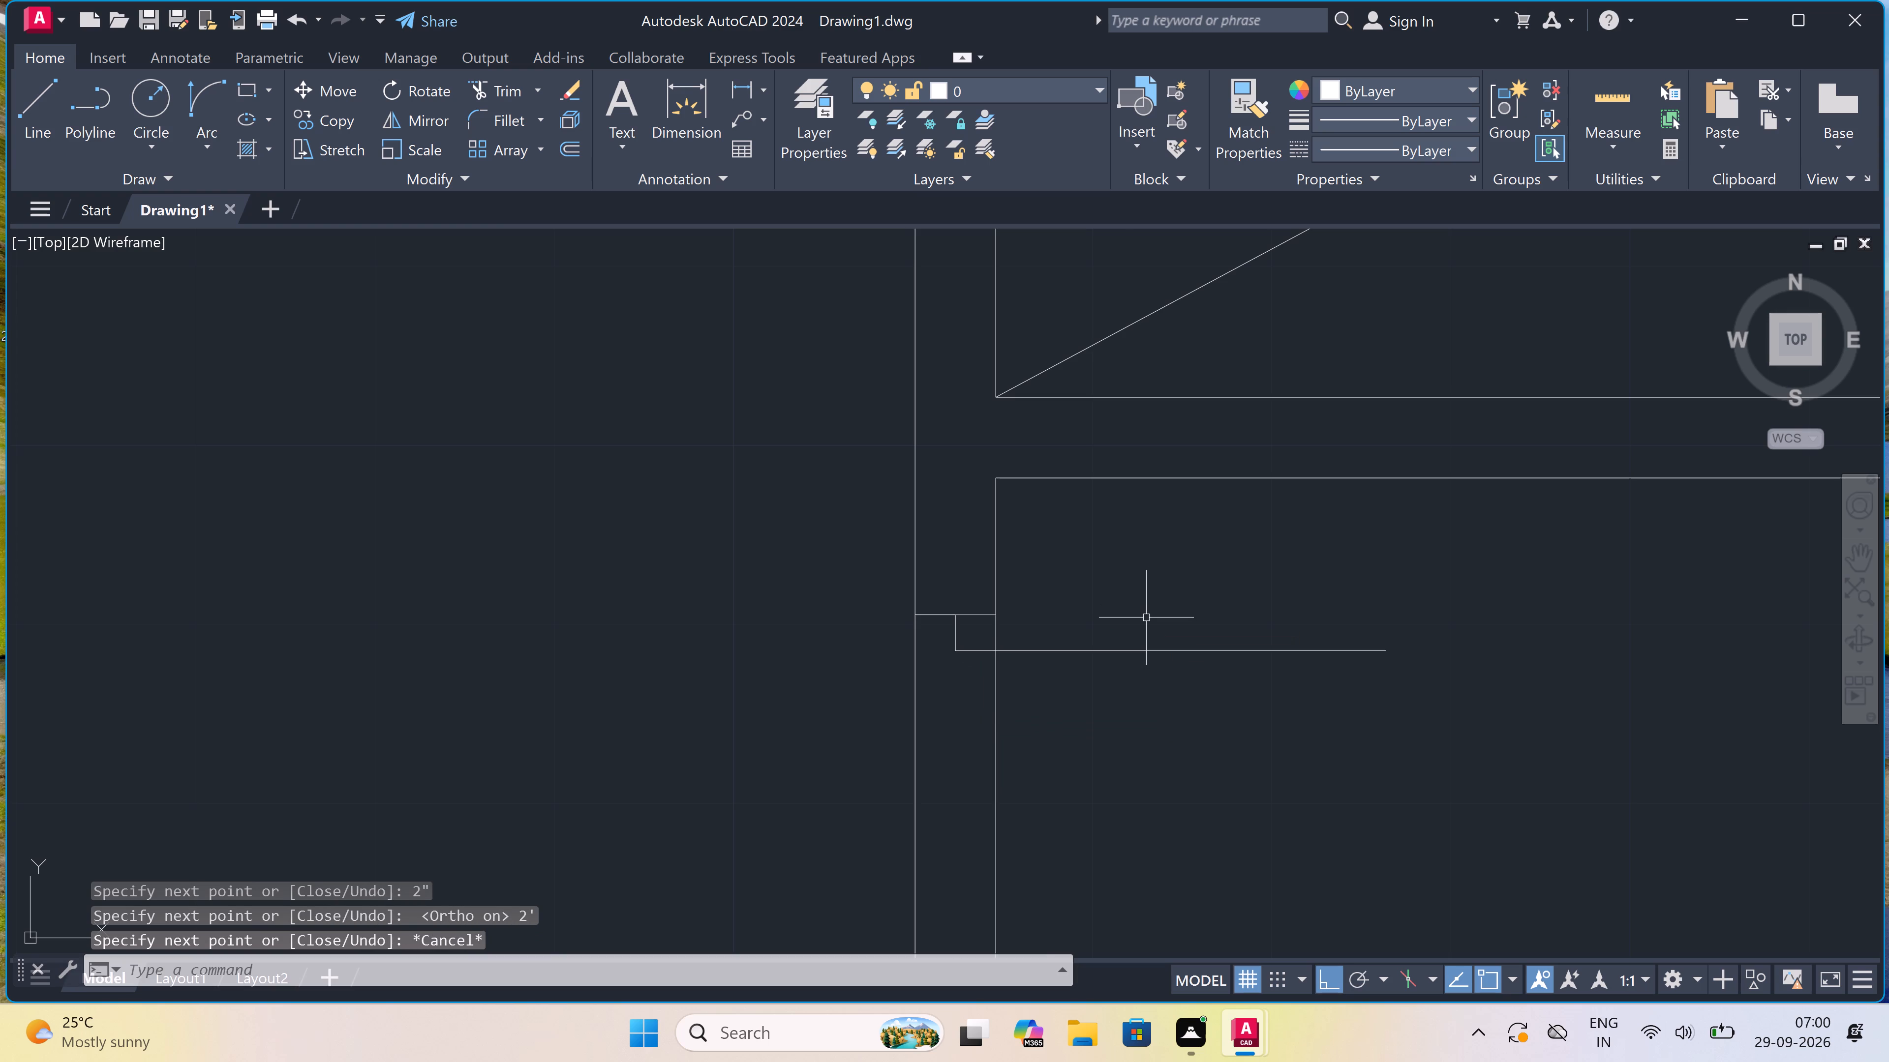
# Draw the lower jamb line across the same west wall with a 2" stop pointing up from its midpoint.
pyautogui.scroll(-2, 1146, 617)
pyautogui.scroll(2, 1147, 719)
pyautogui.press('space')
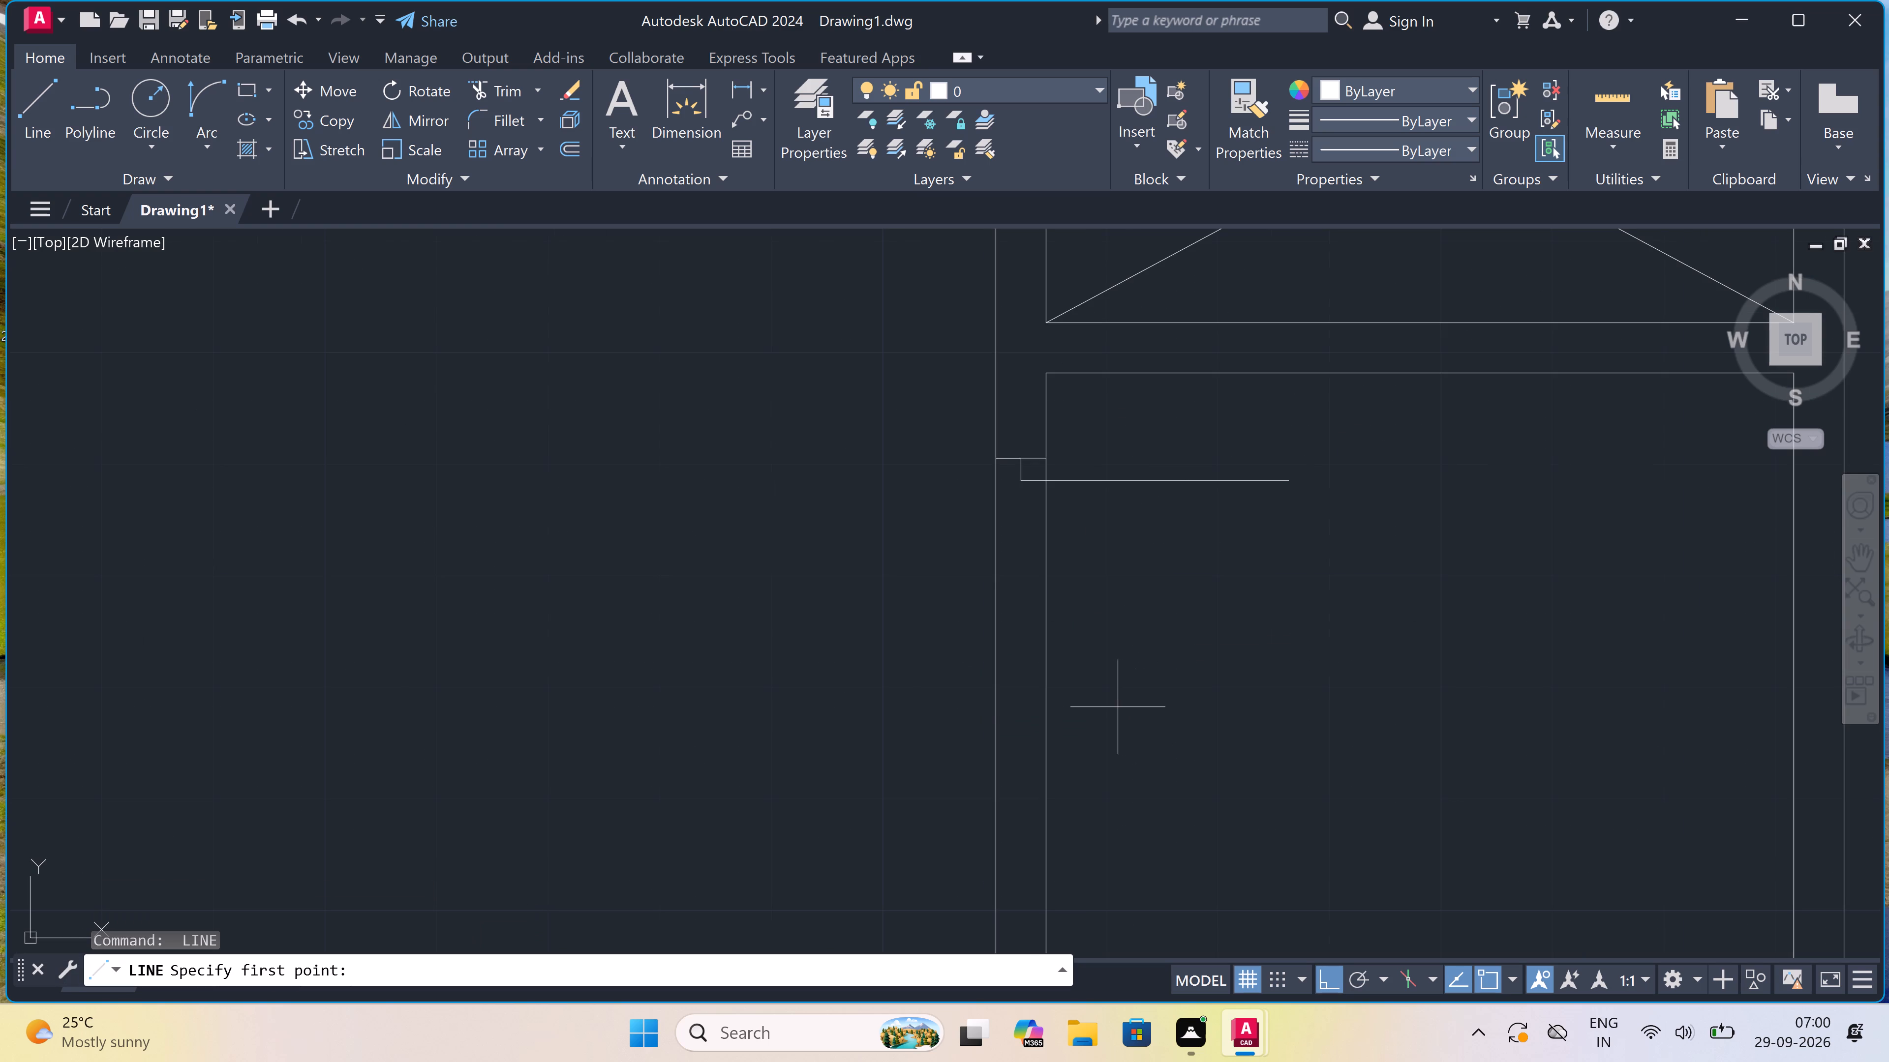
pyautogui.click(1045, 703)
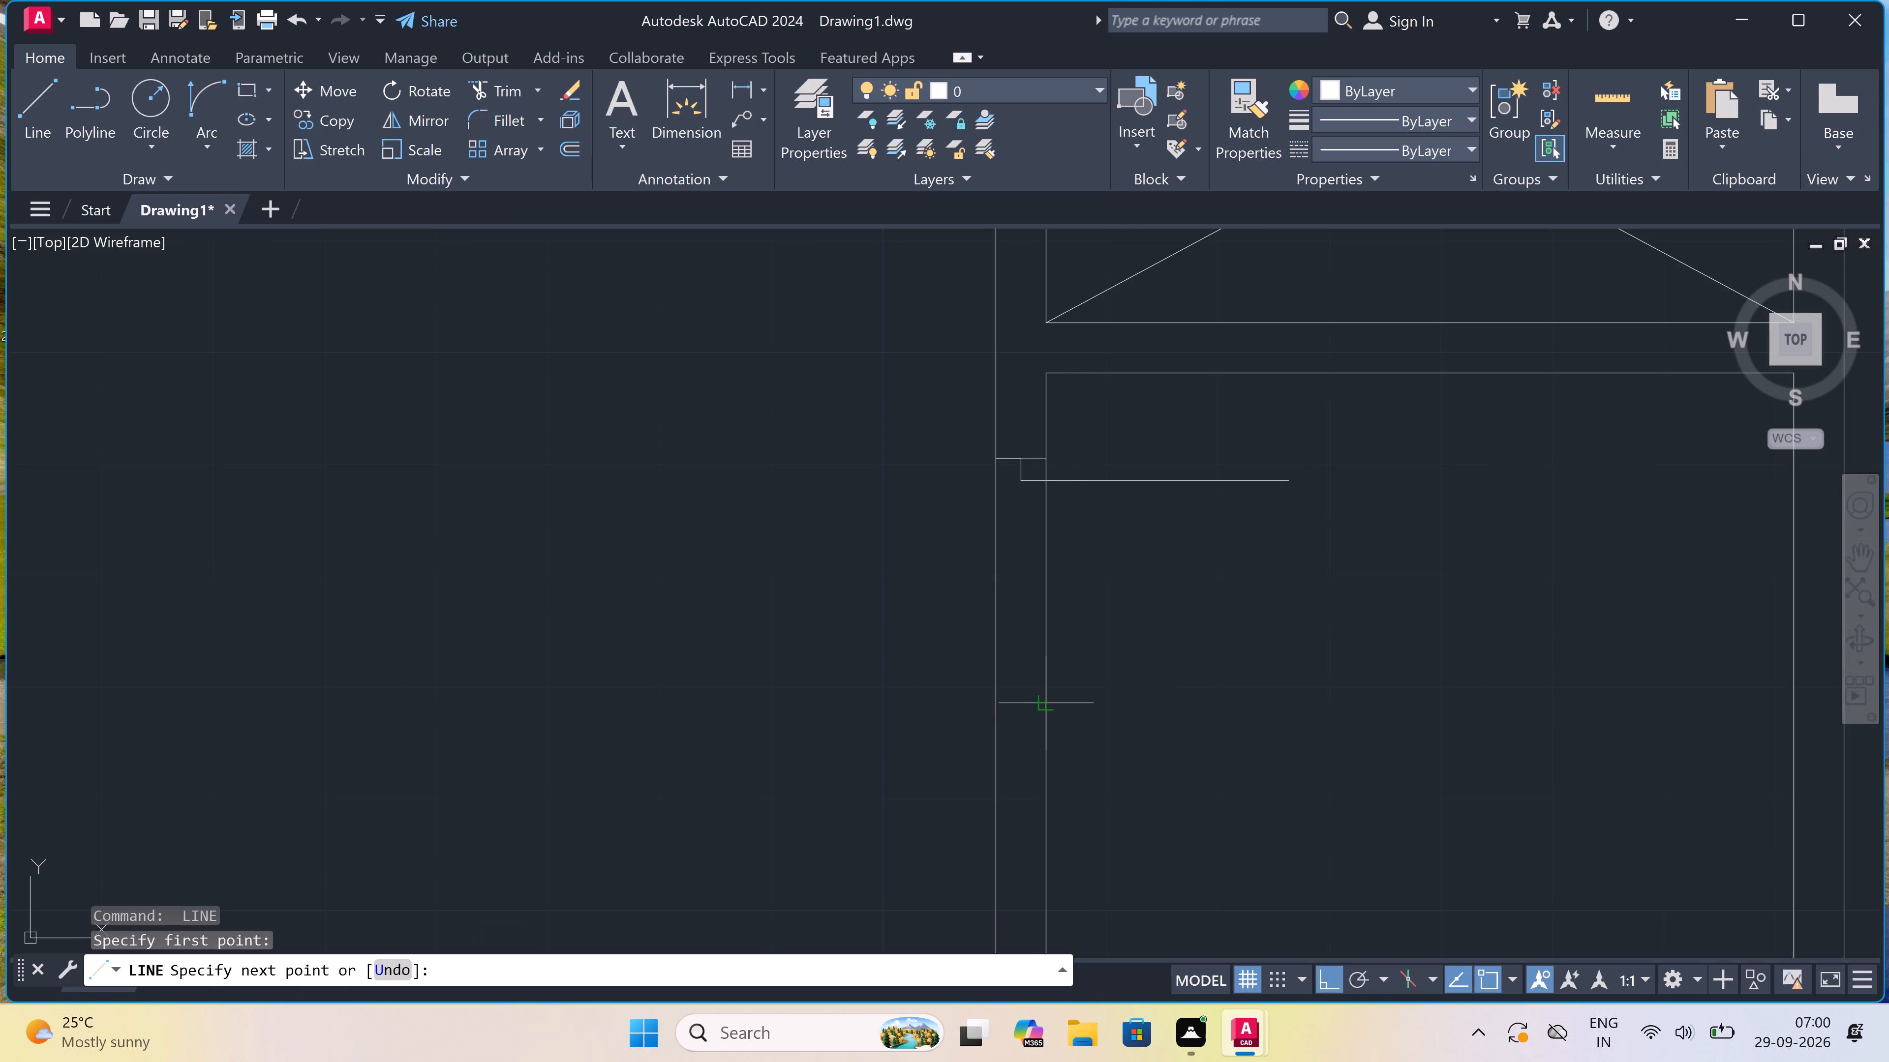
pyautogui.click(1003, 711)
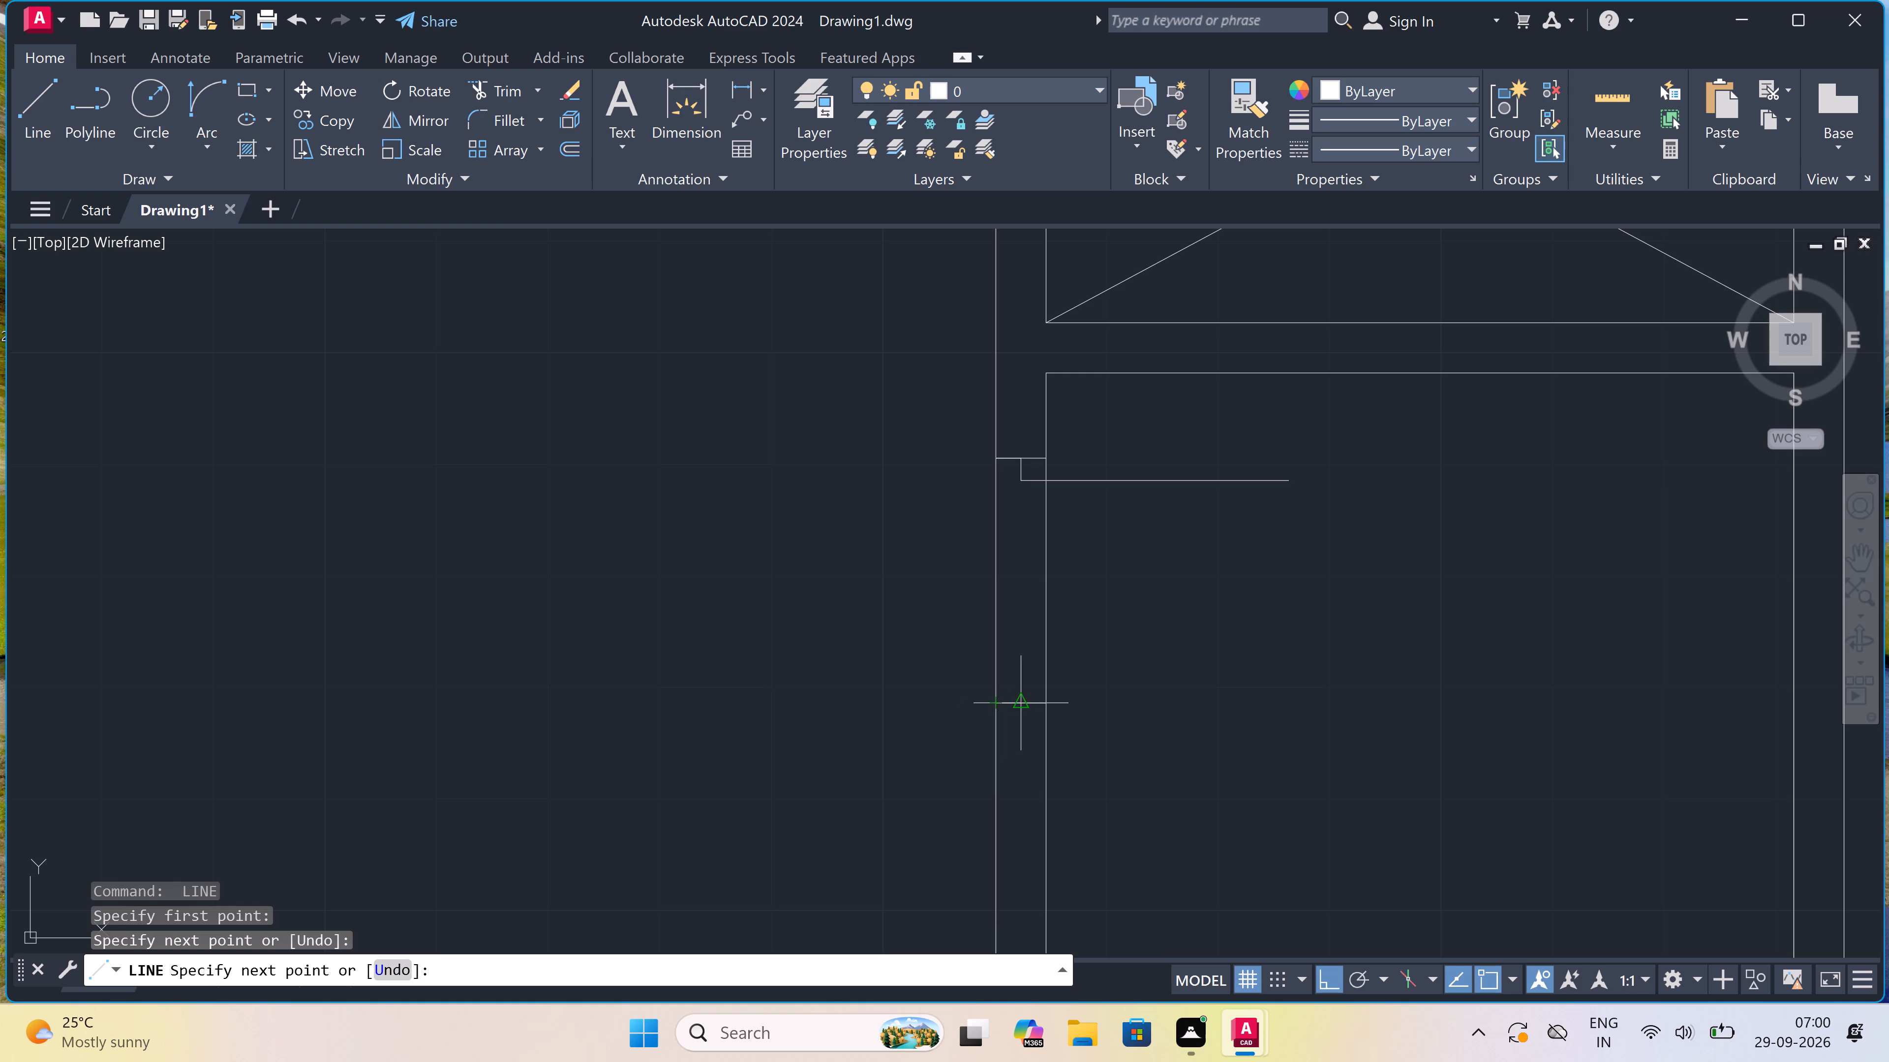
pyautogui.click(1017, 702)
pyautogui.write('2"')
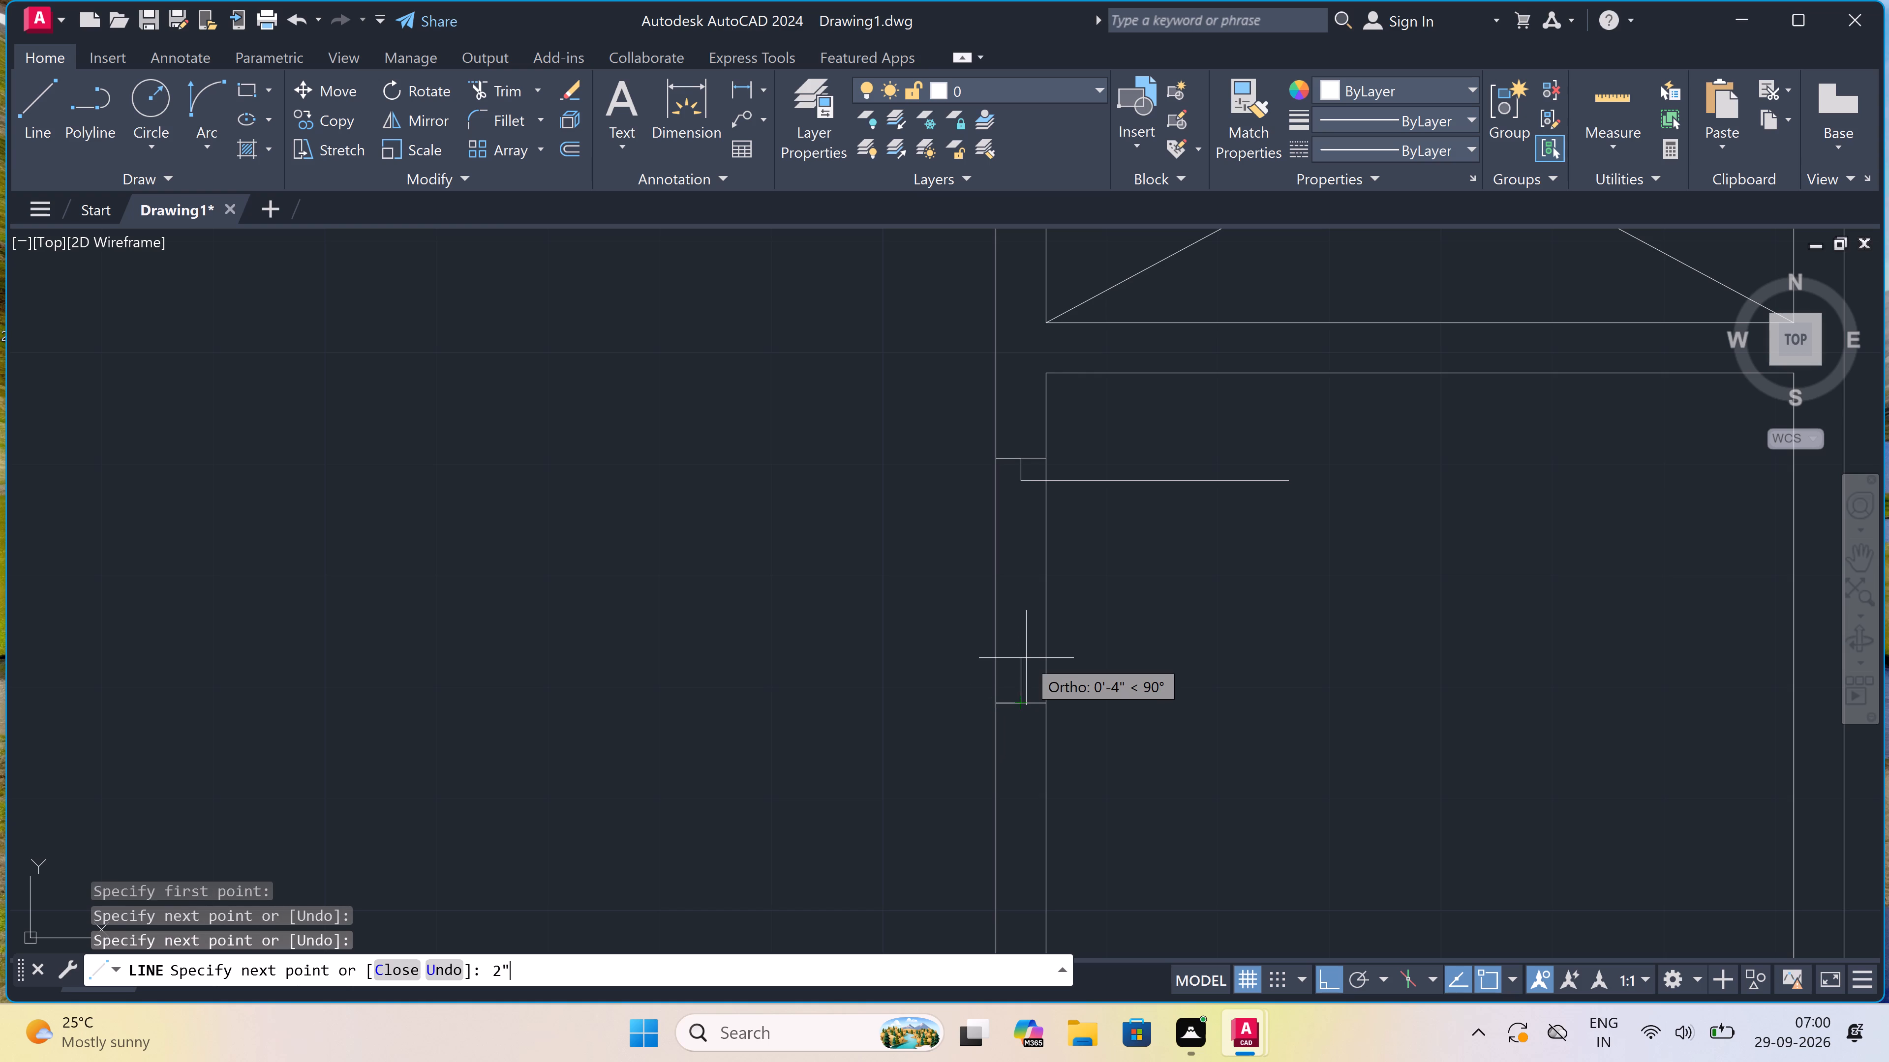
pyautogui.press('space')
pyautogui.press('Escape')
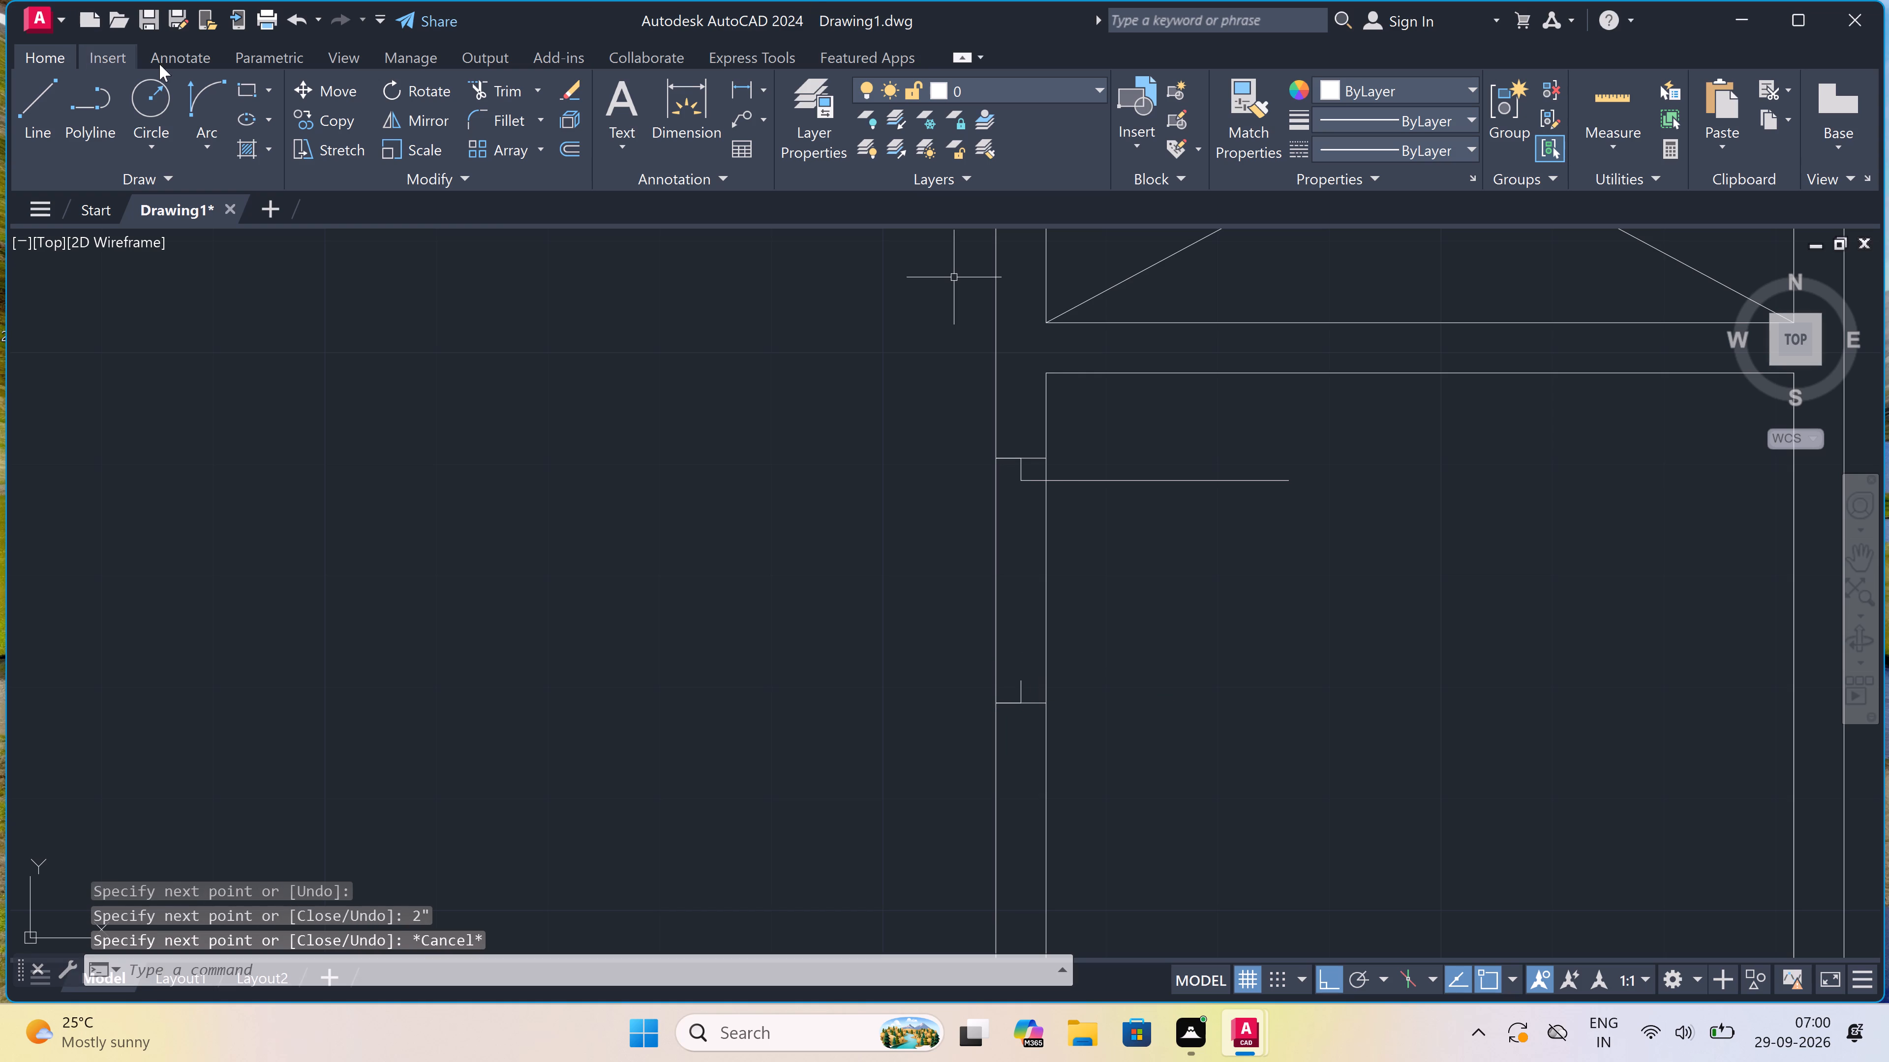
# Draw the door swing arc from the free end of the 2' leaf to the tip of the lower jamb's stop.
pyautogui.click(207, 97)
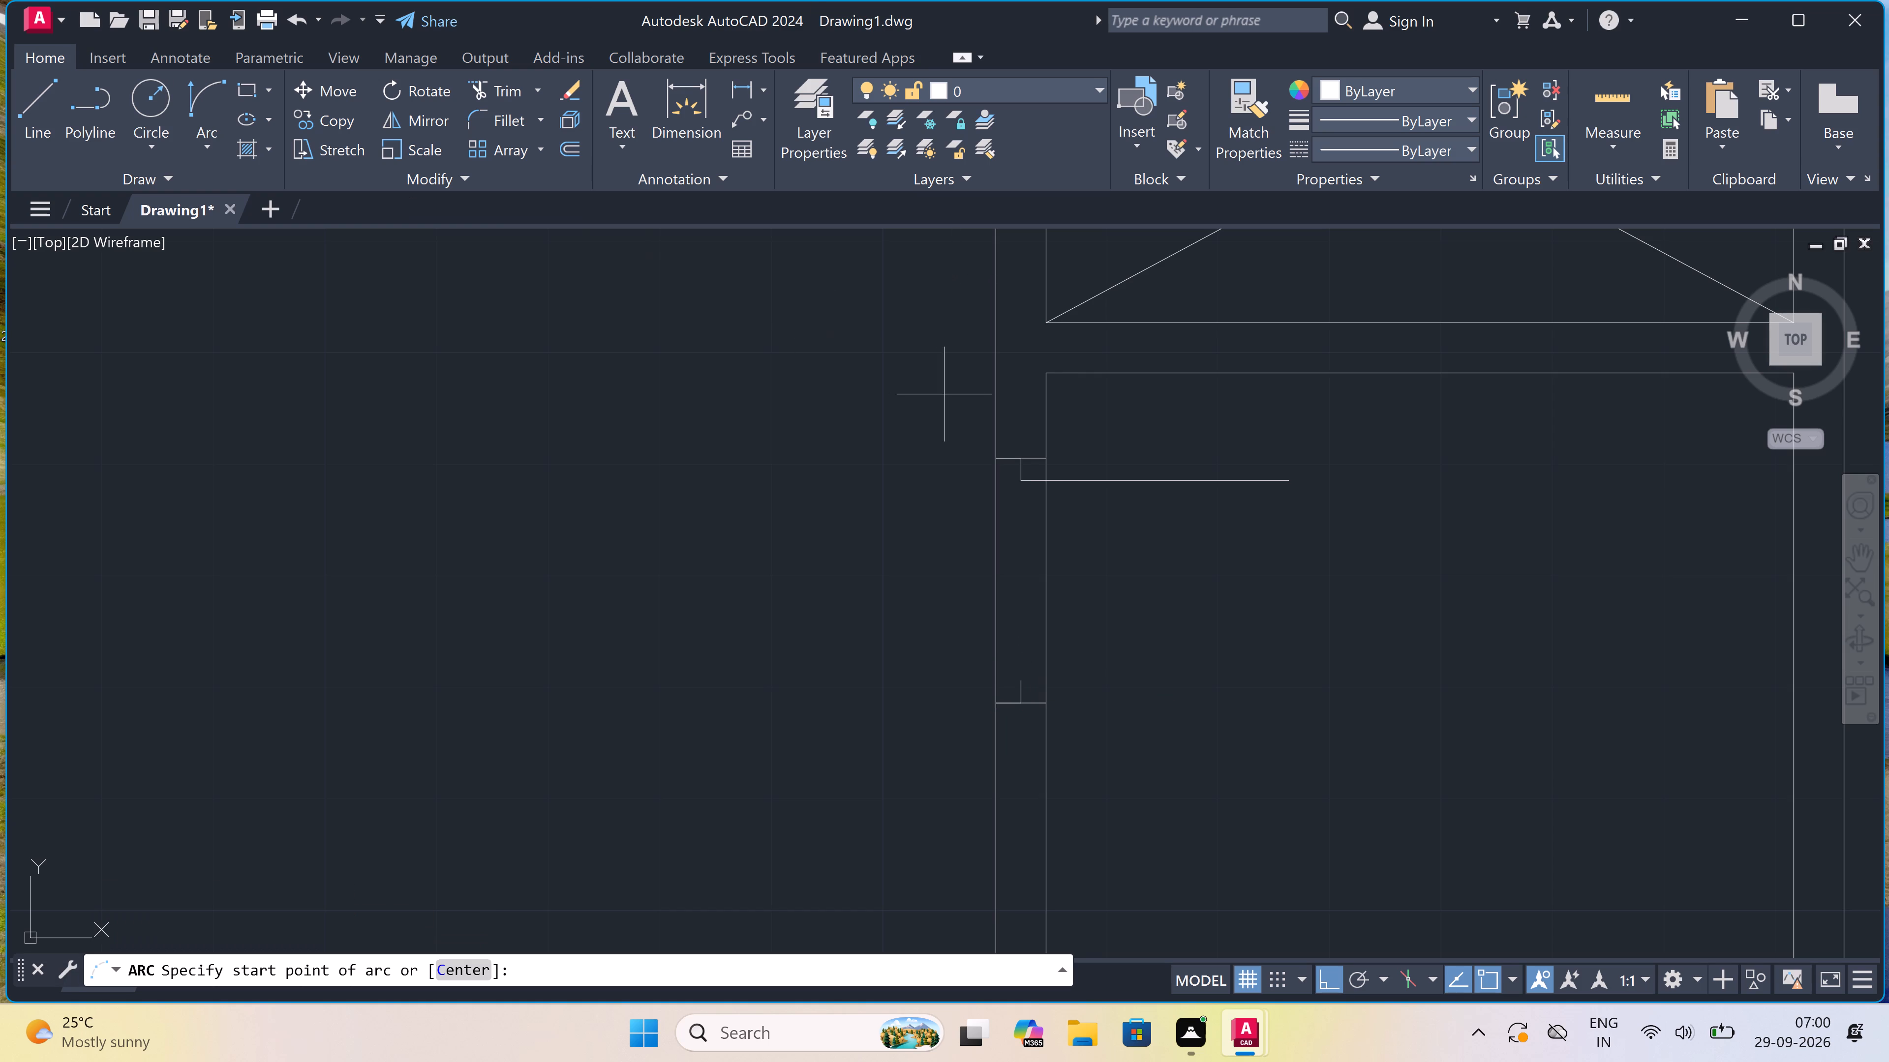
pyautogui.click(1294, 478)
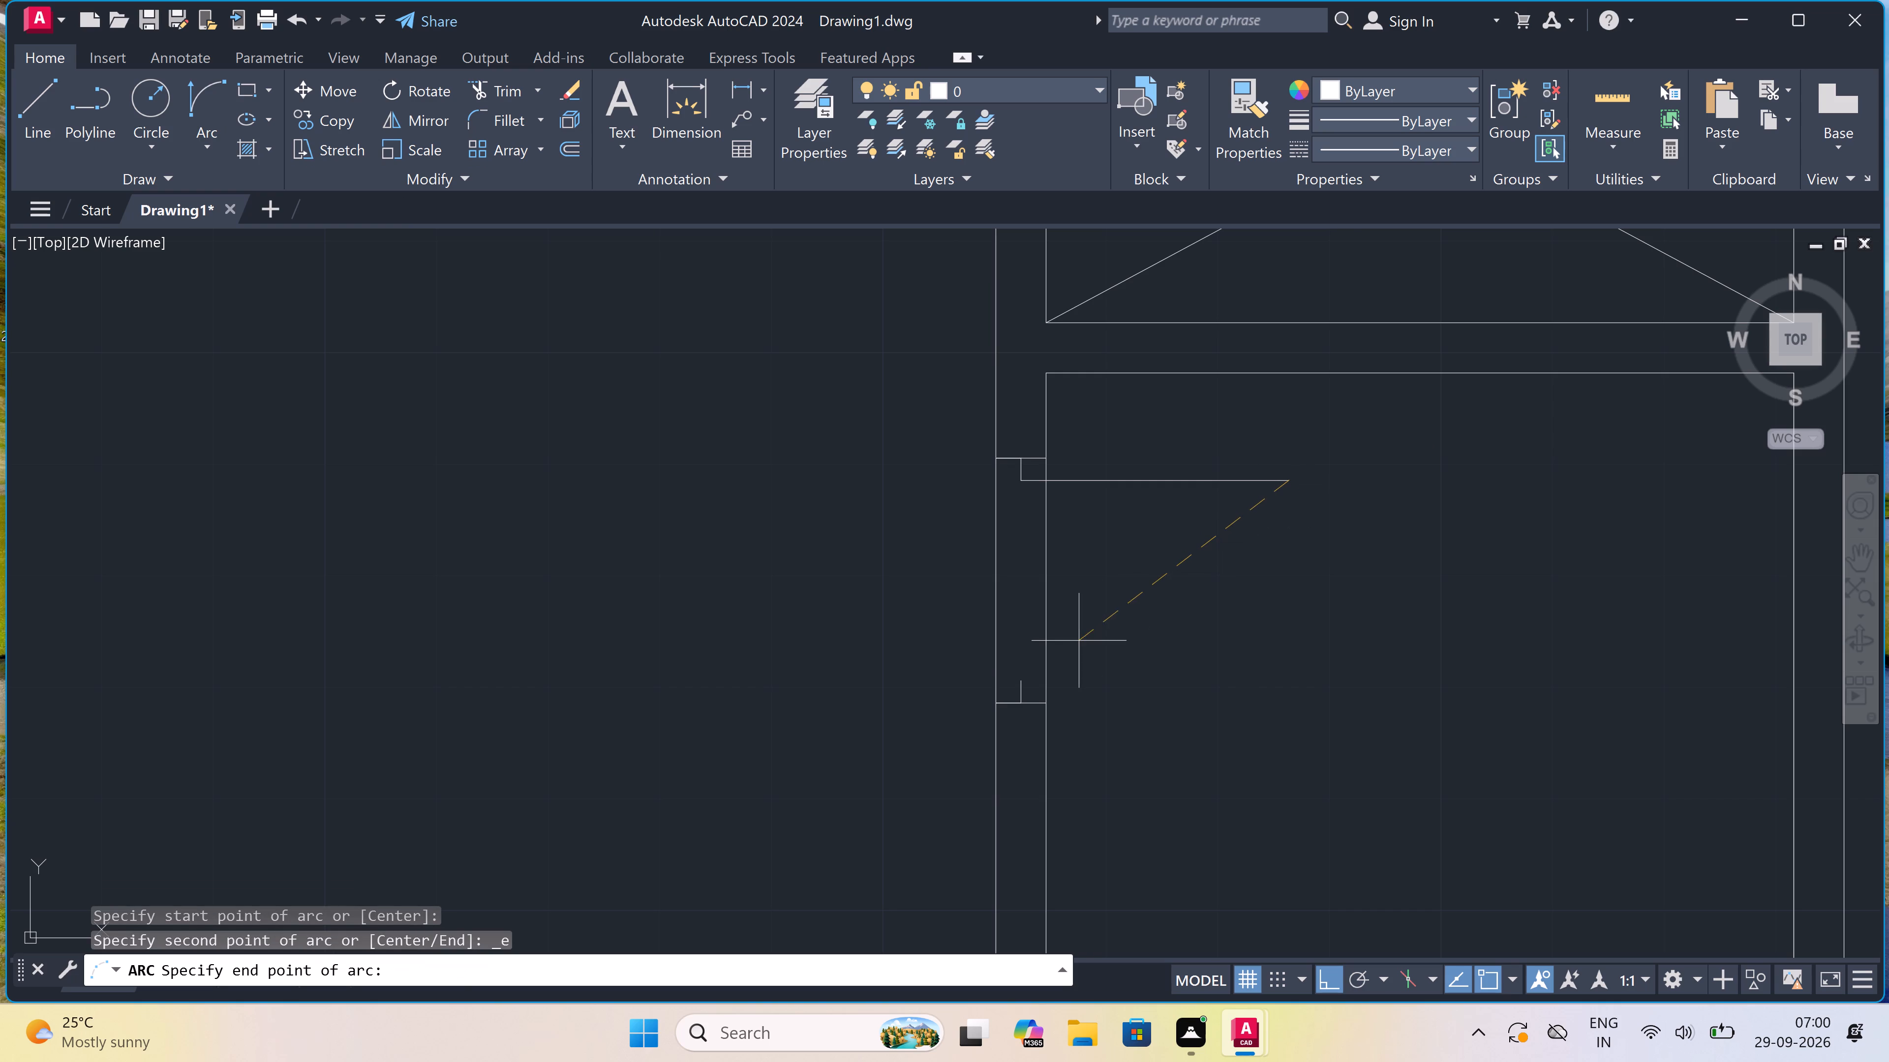
pyautogui.click(1018, 675)
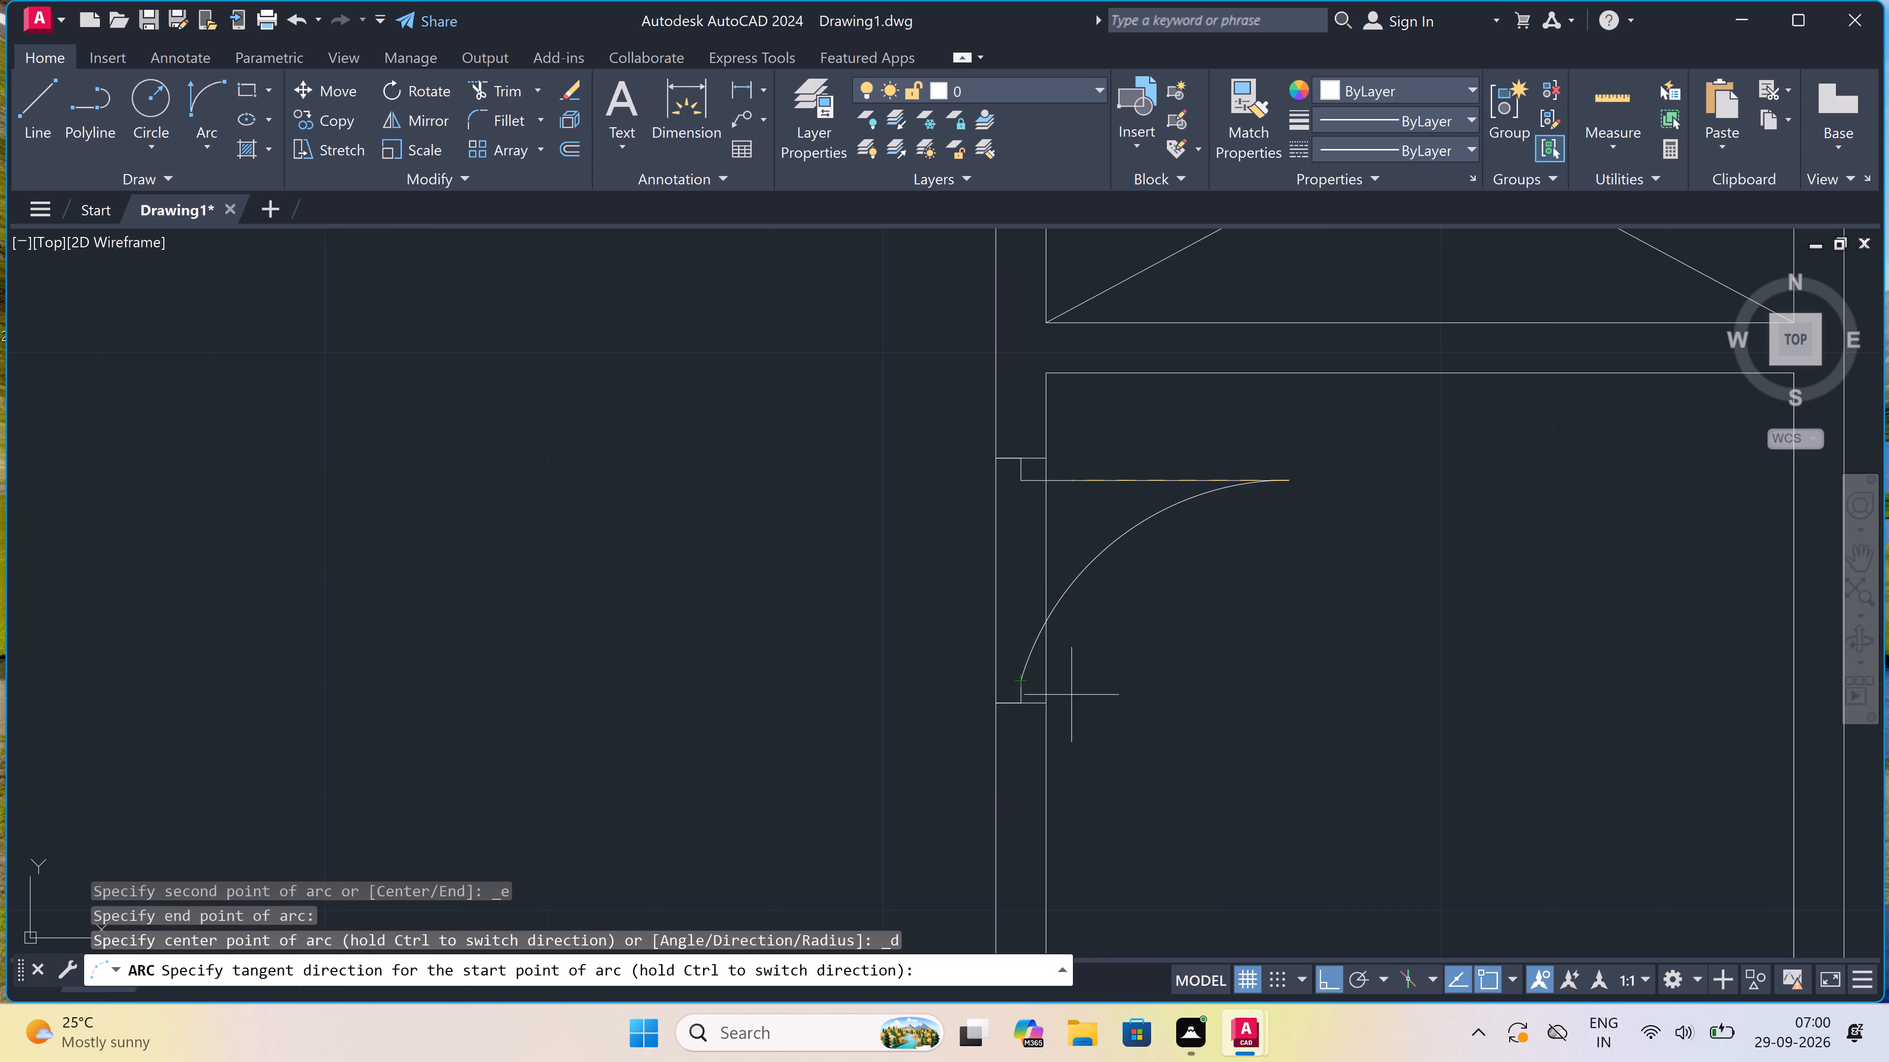
pyautogui.click(1282, 820)
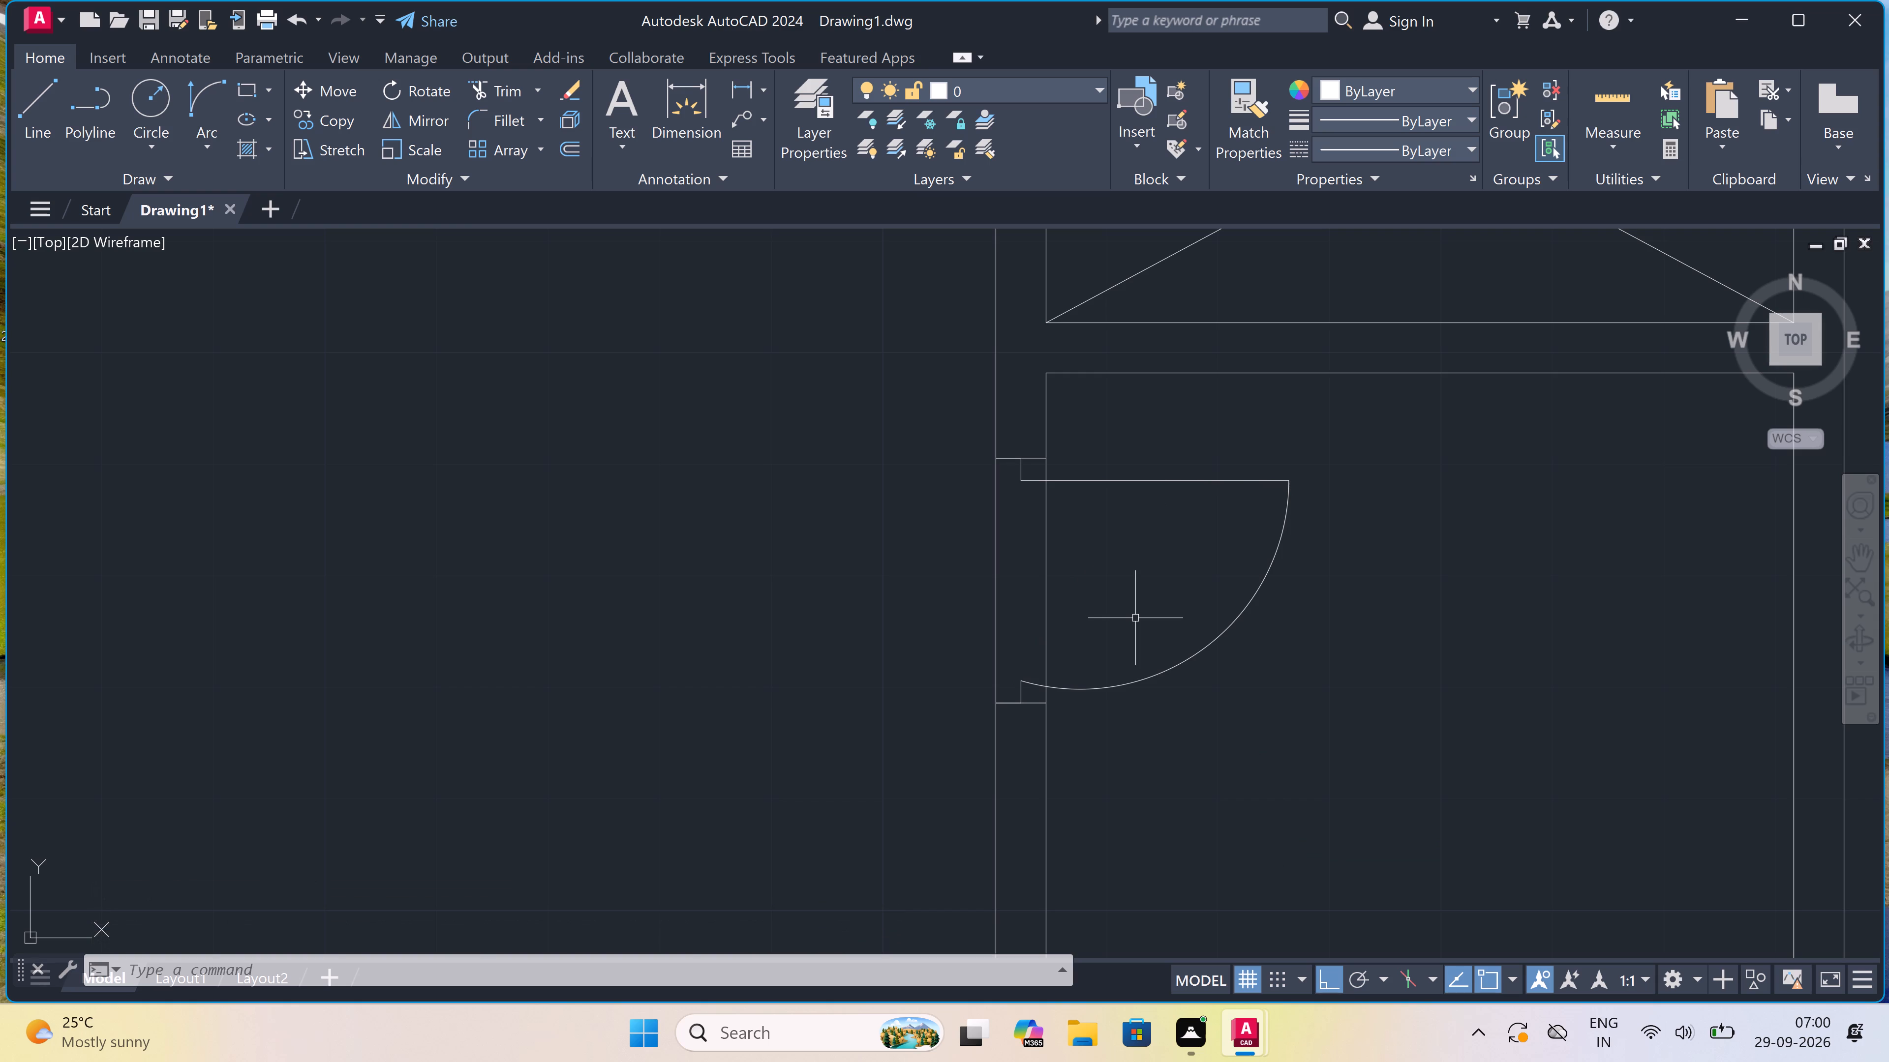
# Trim both lines of the west wall inside the new door opening between the upper and lower jambs.
pyautogui.write('tr')
pyautogui.press('space')
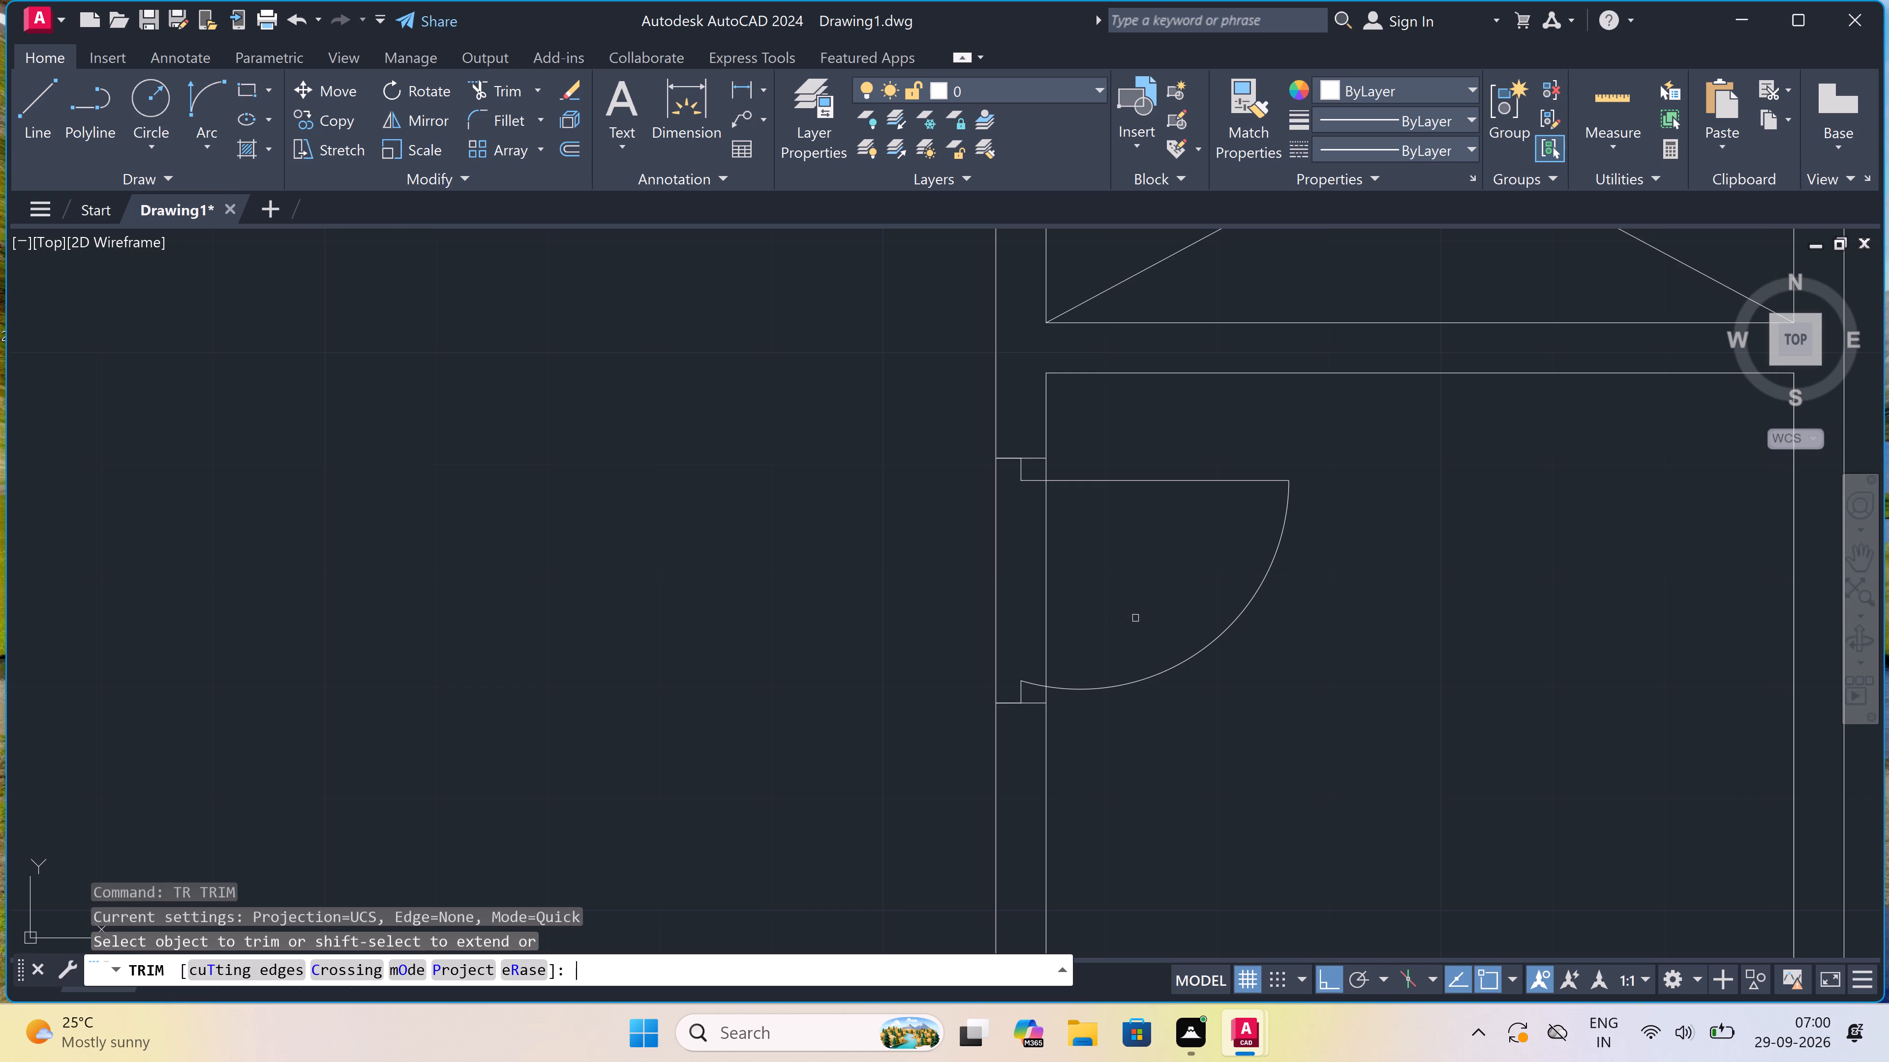
pyautogui.click(1135, 606)
pyautogui.click(922, 617)
pyautogui.scroll(-2, 922, 617)
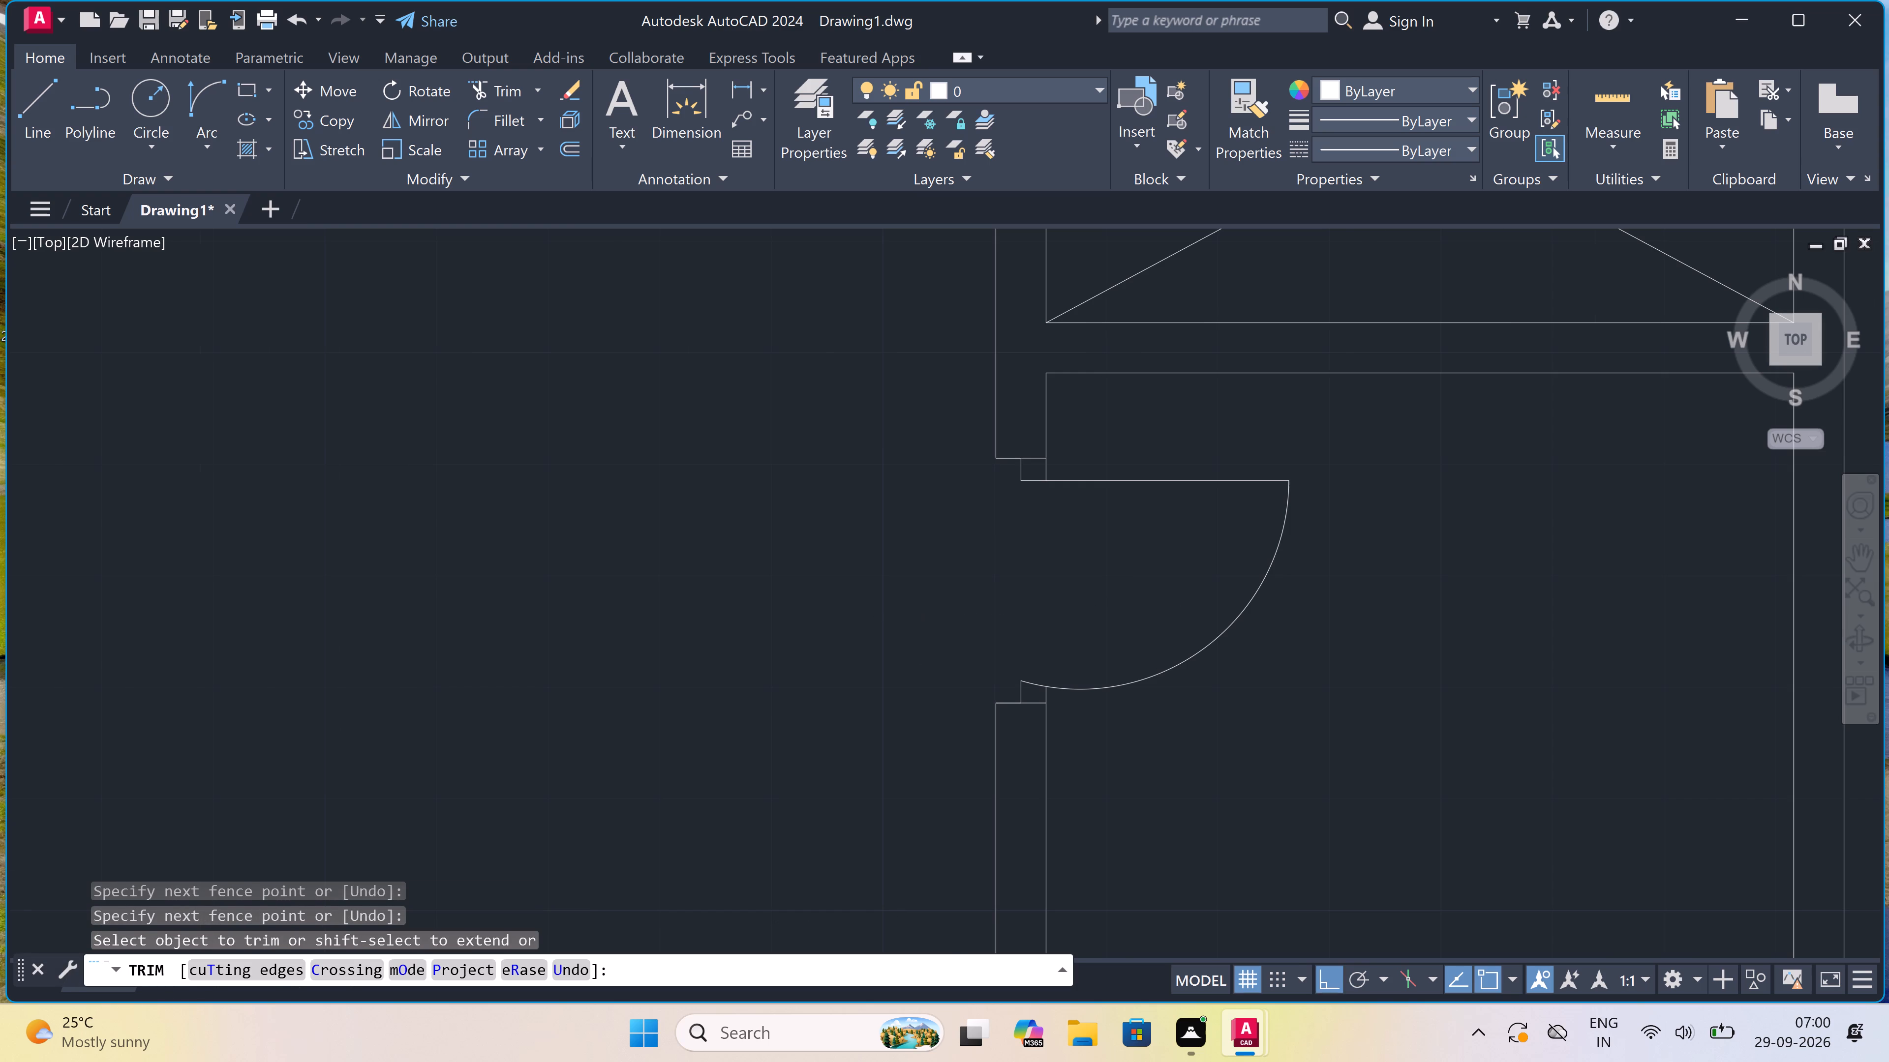
pyautogui.scroll(-2, 922, 617)
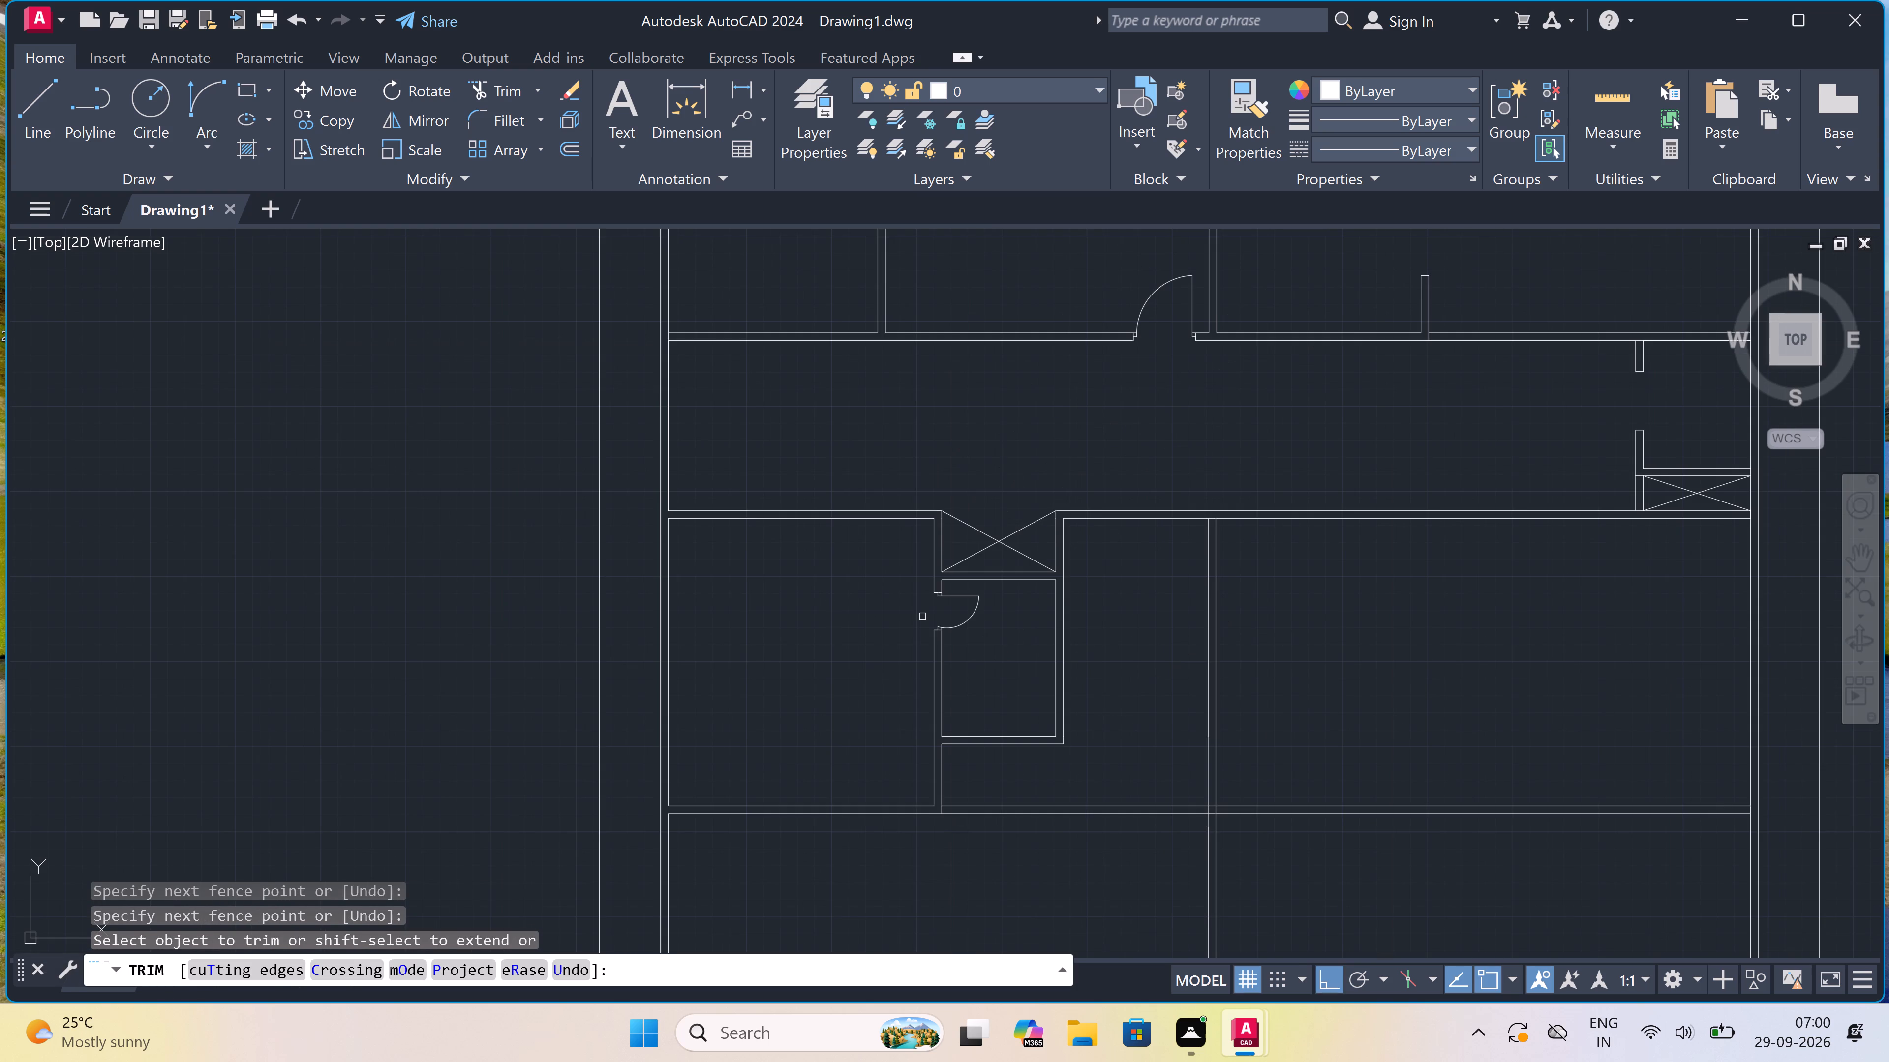
pyautogui.press('Escape')
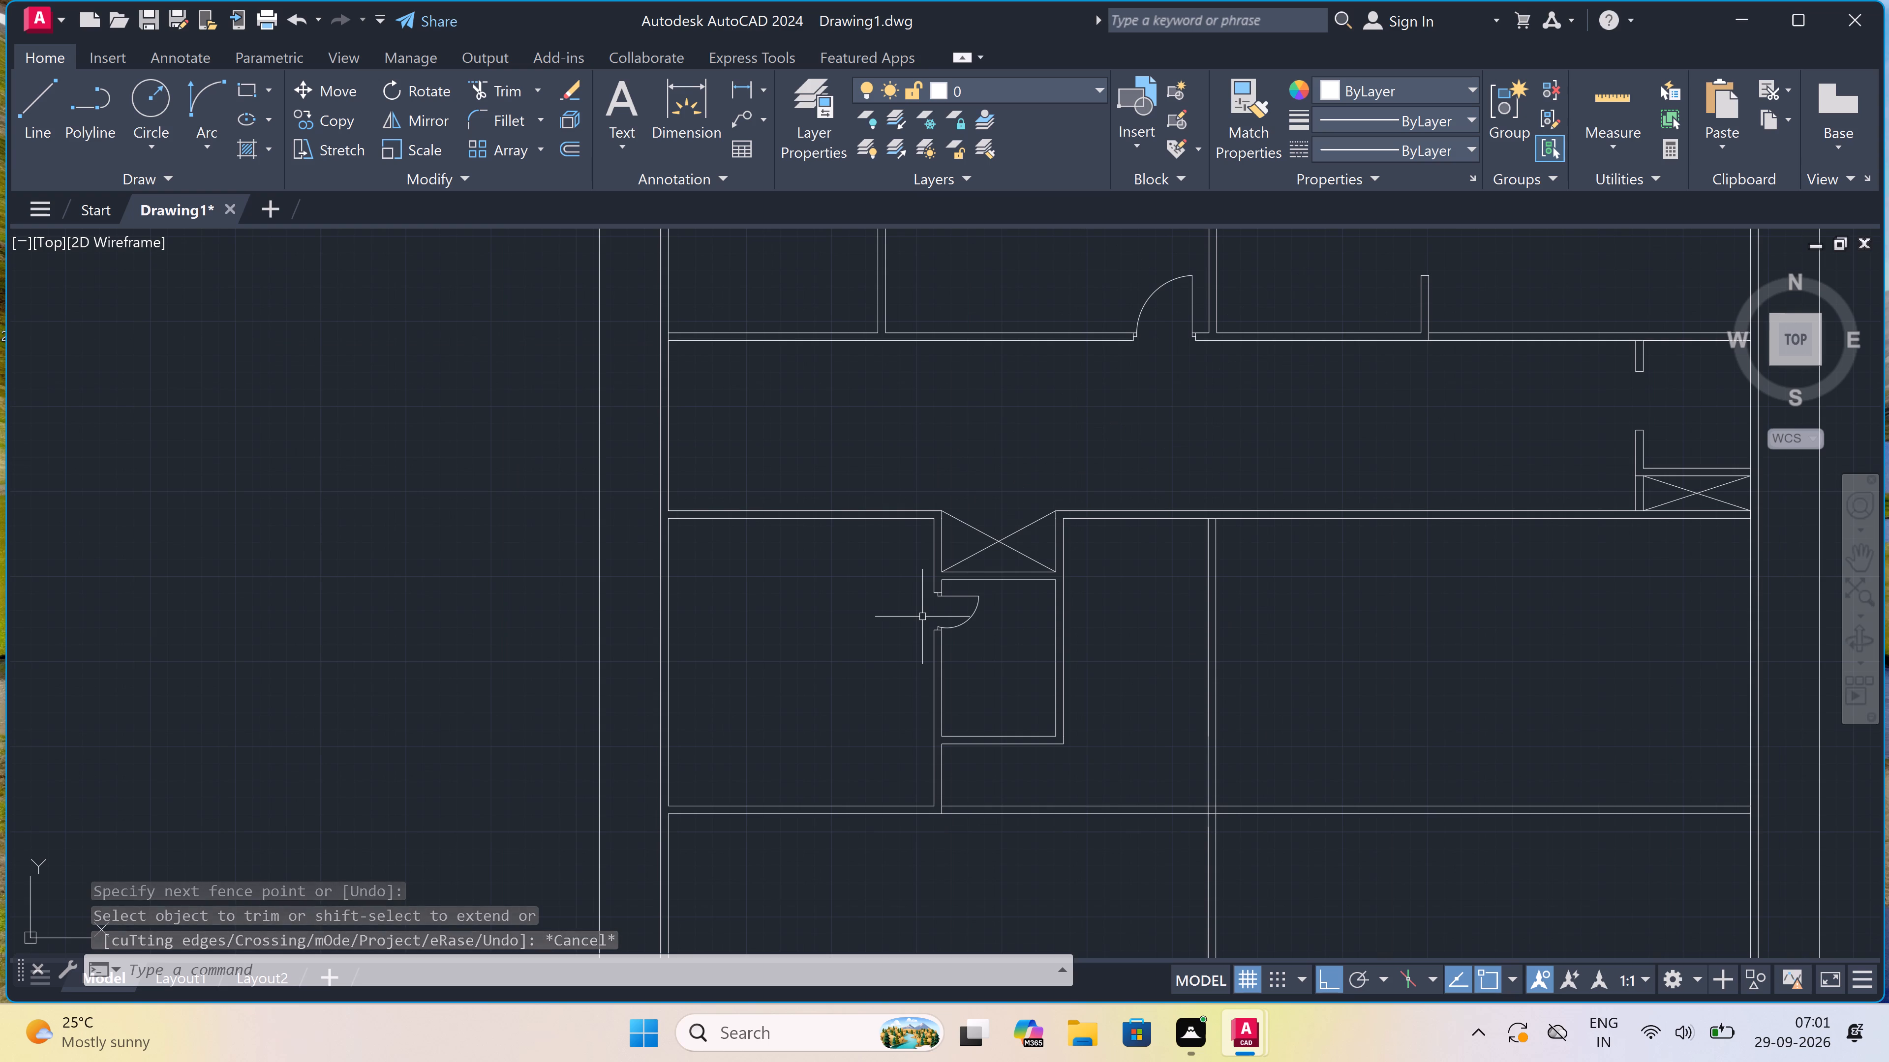
# Draw a door jamb across the lower horizontal wall just west of its junction with the narrow room's wall, with a 2" stop and a 3' leaf upward.
pyautogui.scroll(-1, 922, 617)
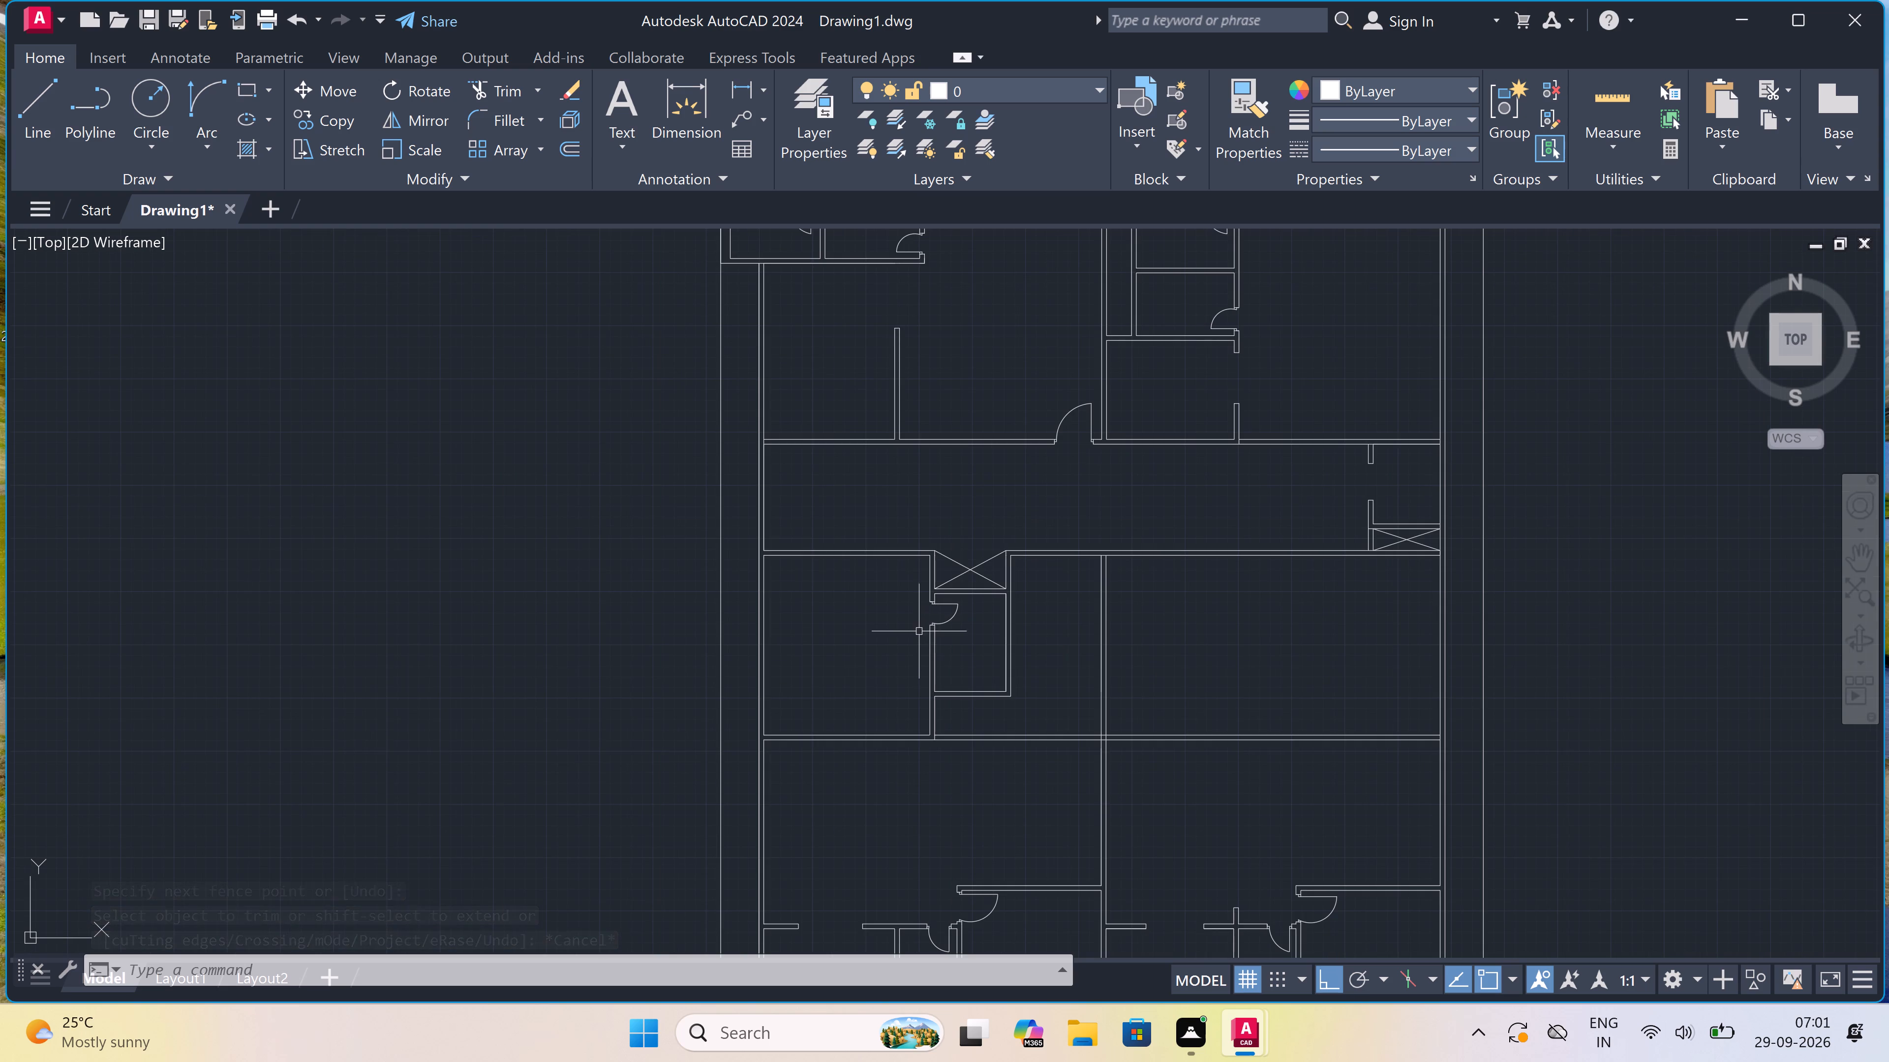
pyautogui.scroll(3, 920, 648)
pyautogui.scroll(-2, 920, 648)
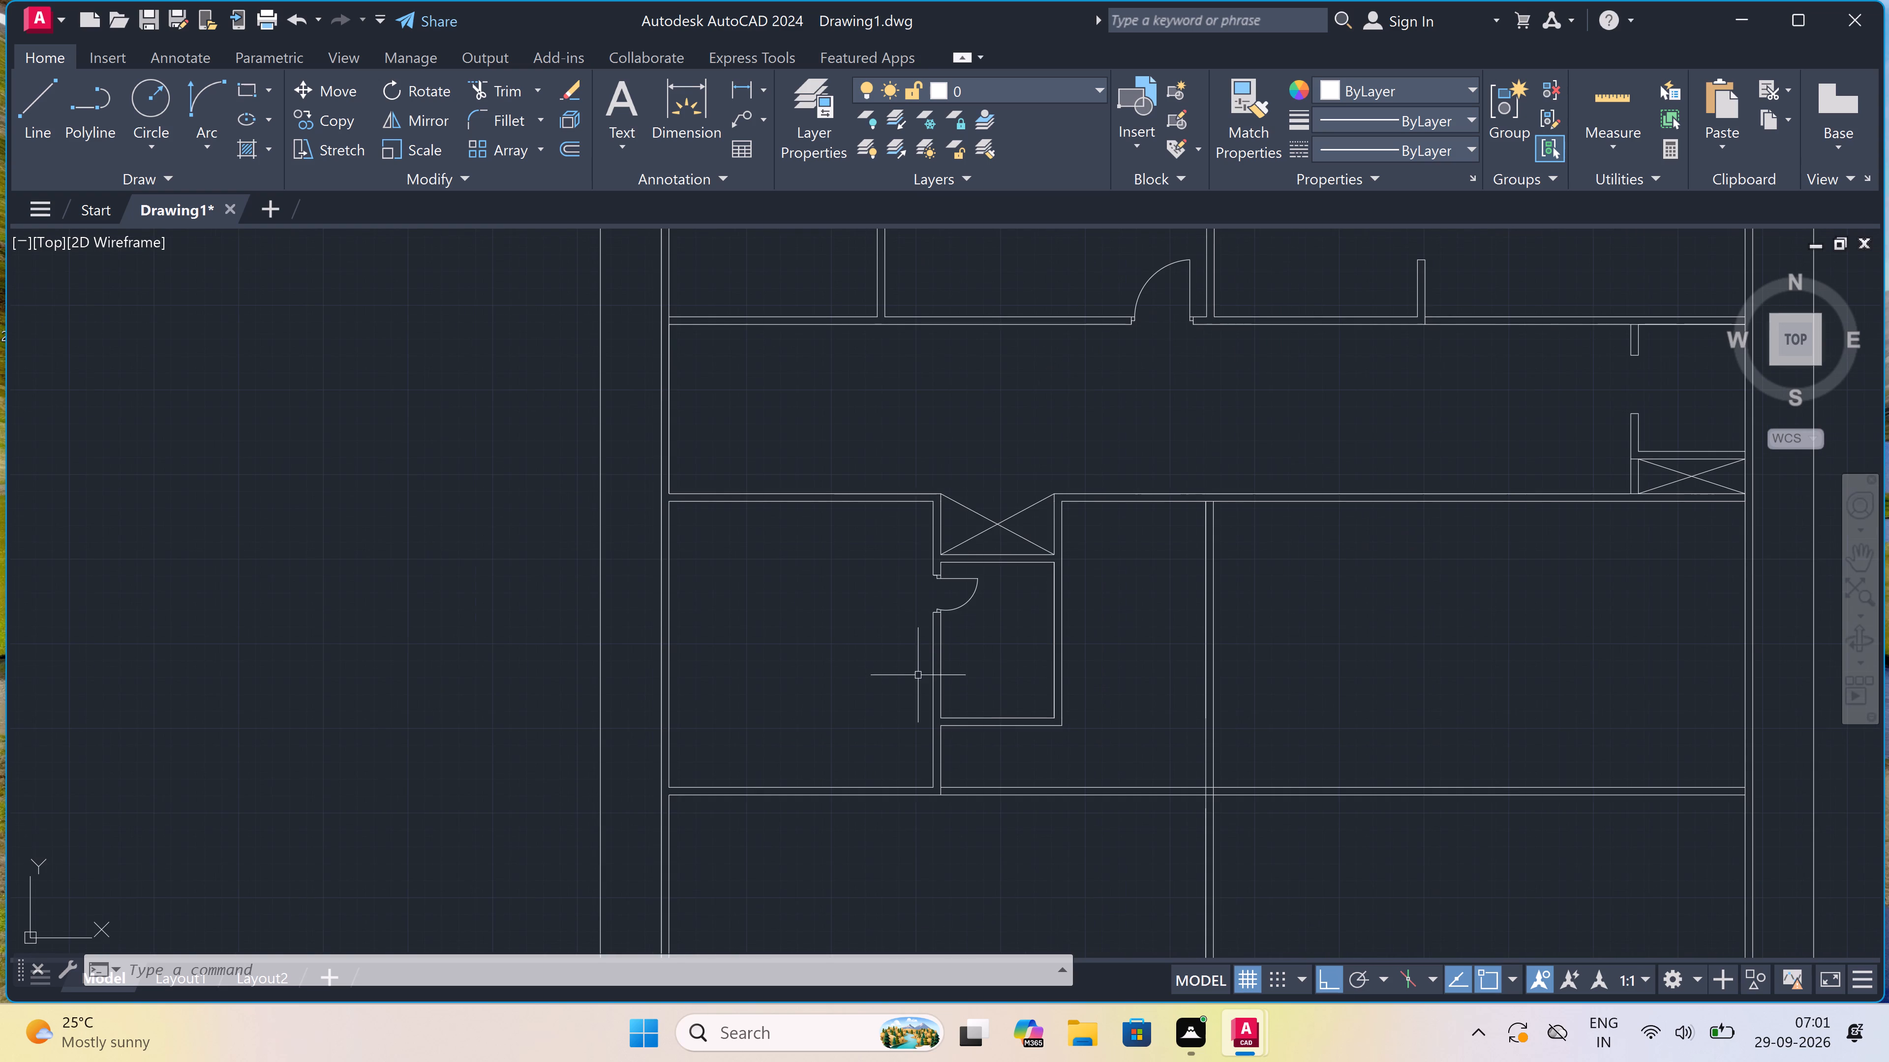
pyautogui.scroll(3, 928, 803)
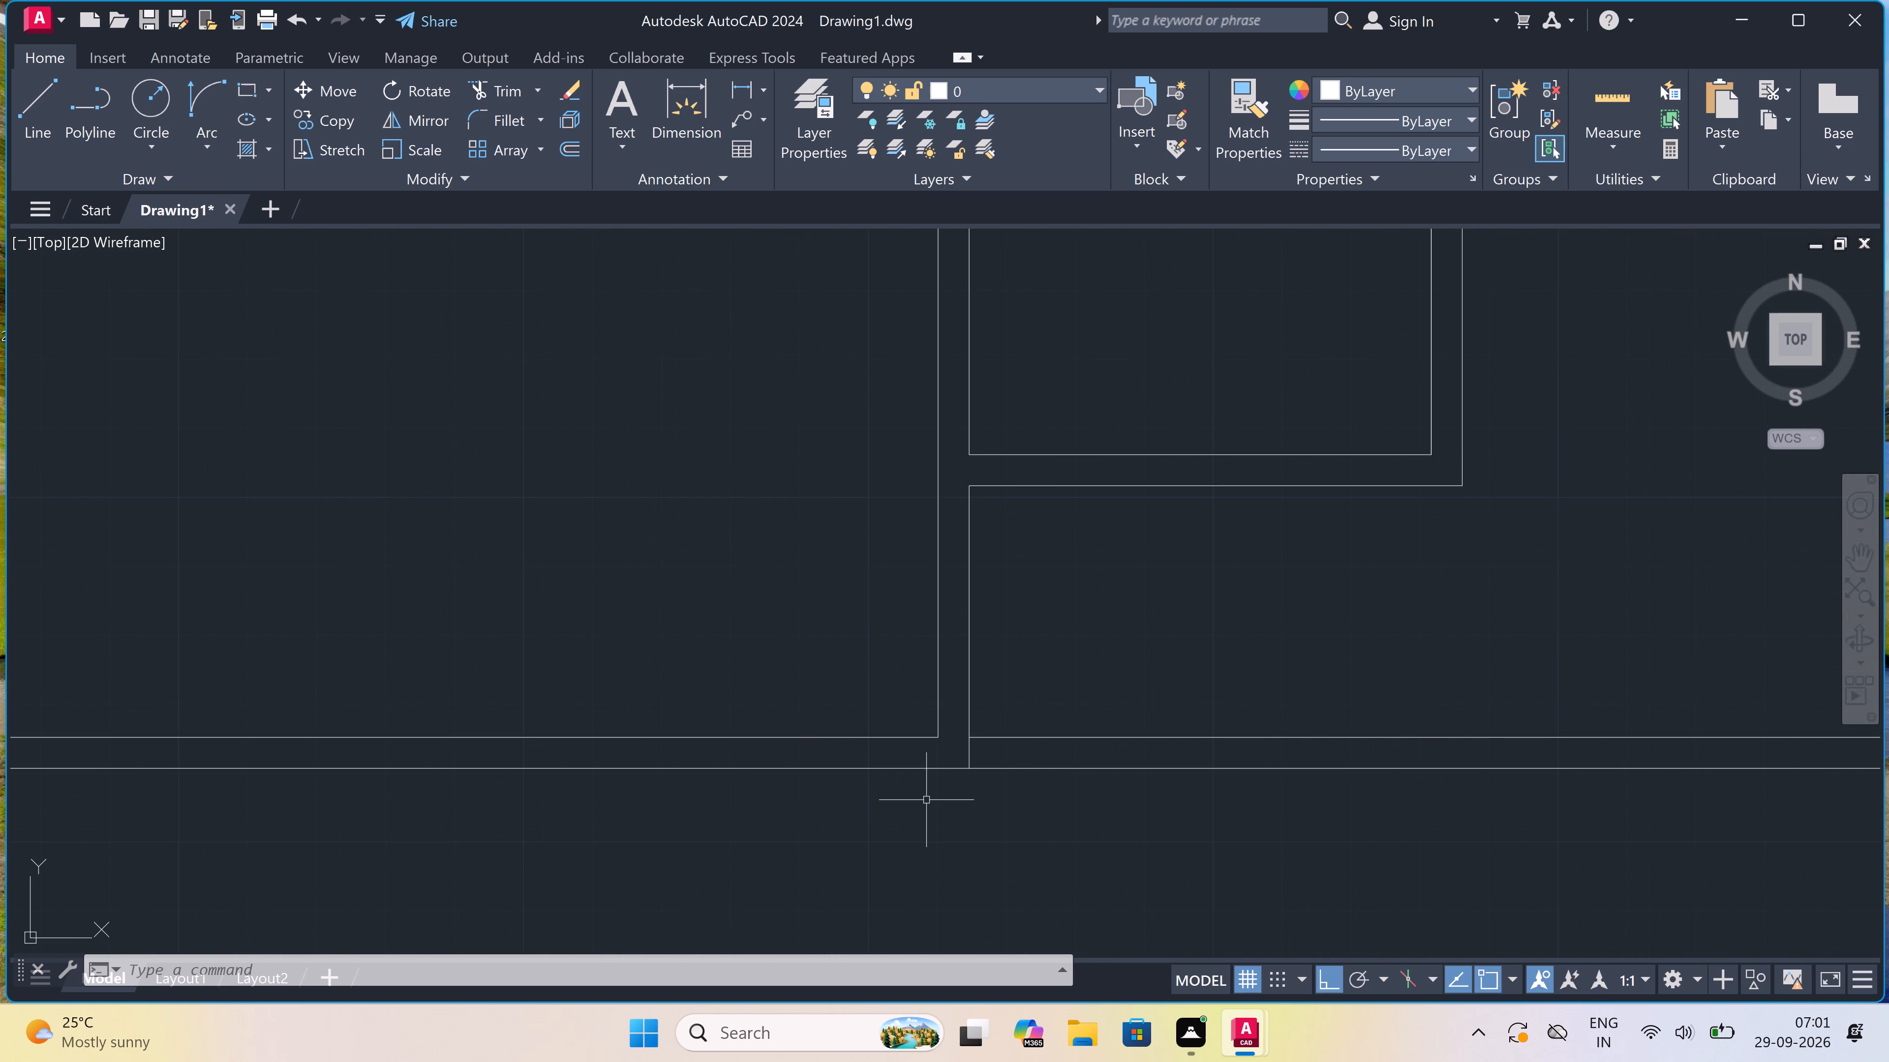
pyautogui.press('l')
pyautogui.press('space')
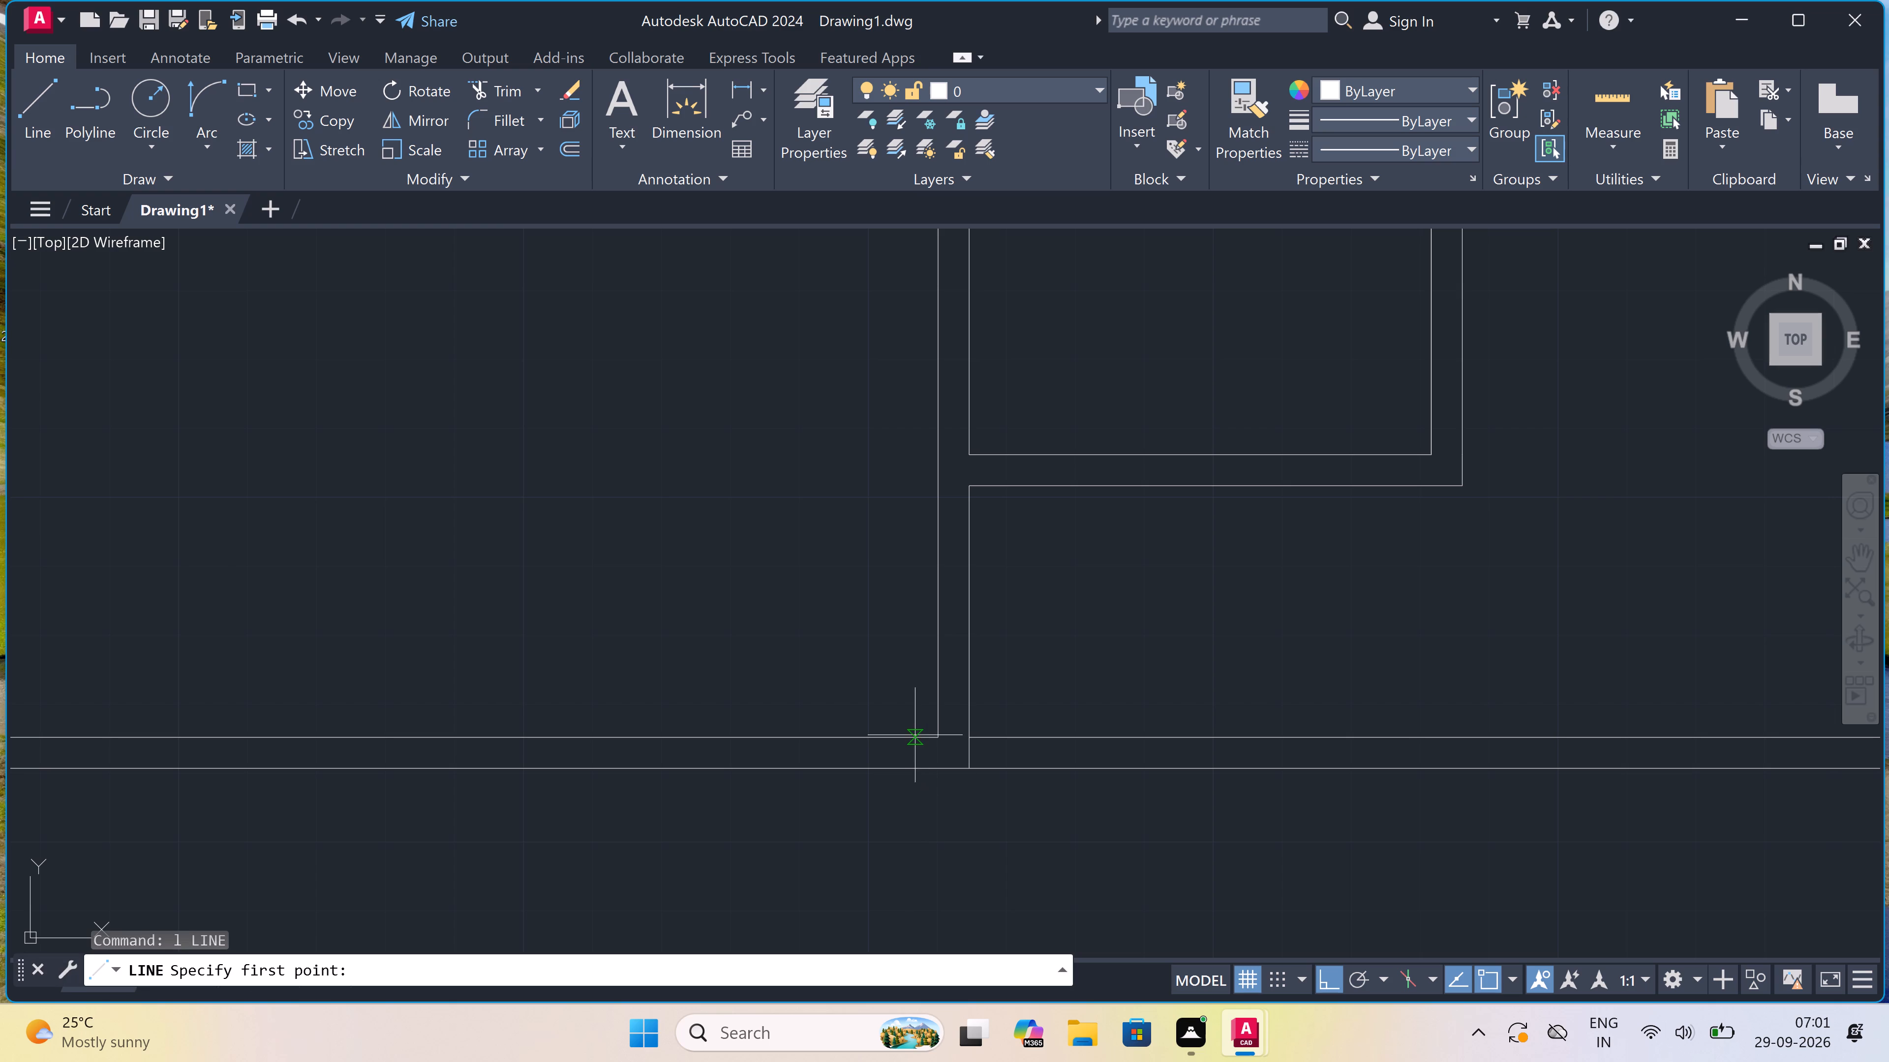
pyautogui.click(912, 735)
pyautogui.click(911, 769)
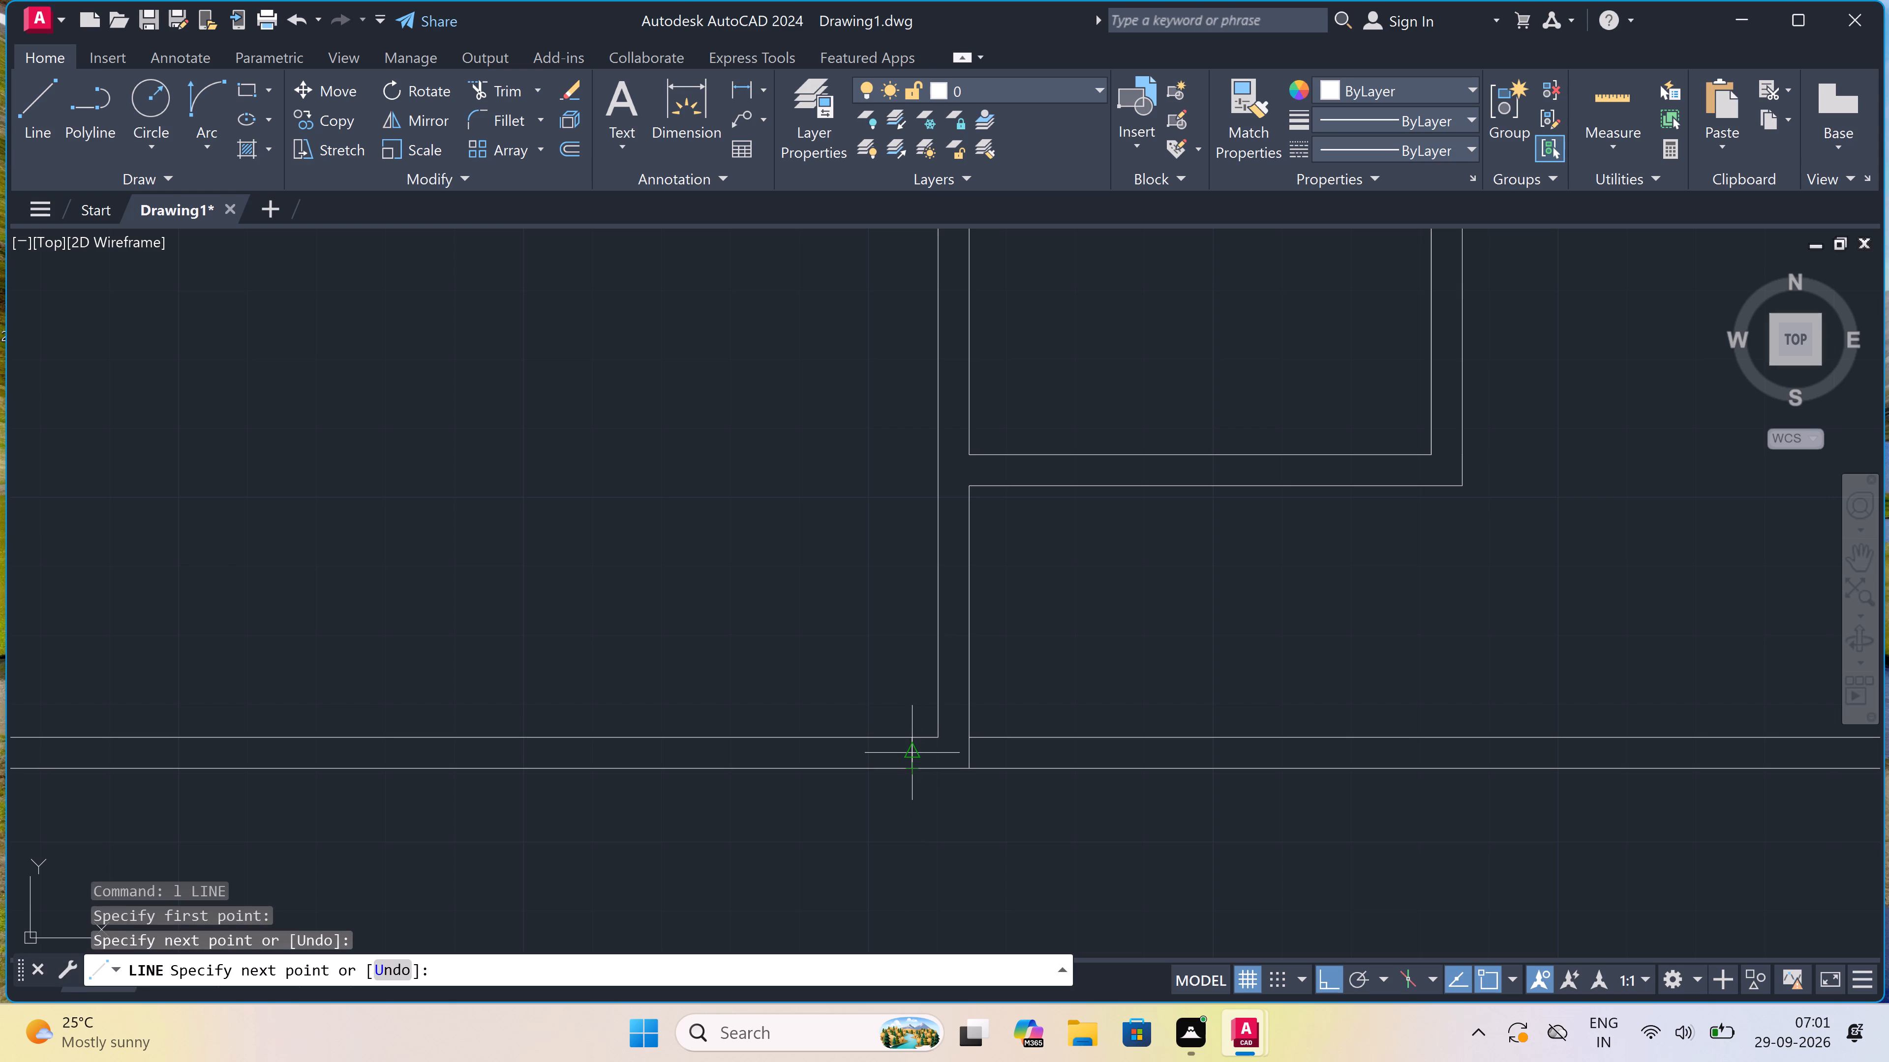
pyautogui.click(910, 755)
pyautogui.write('2"')
pyautogui.press('space')
pyautogui.write("3'")
pyautogui.press('space')
pyautogui.press('Escape')
# Draw the west jamb line across the lower horizontal wall, with a 2" stop pointing east from its midpoint.
pyautogui.press('space')
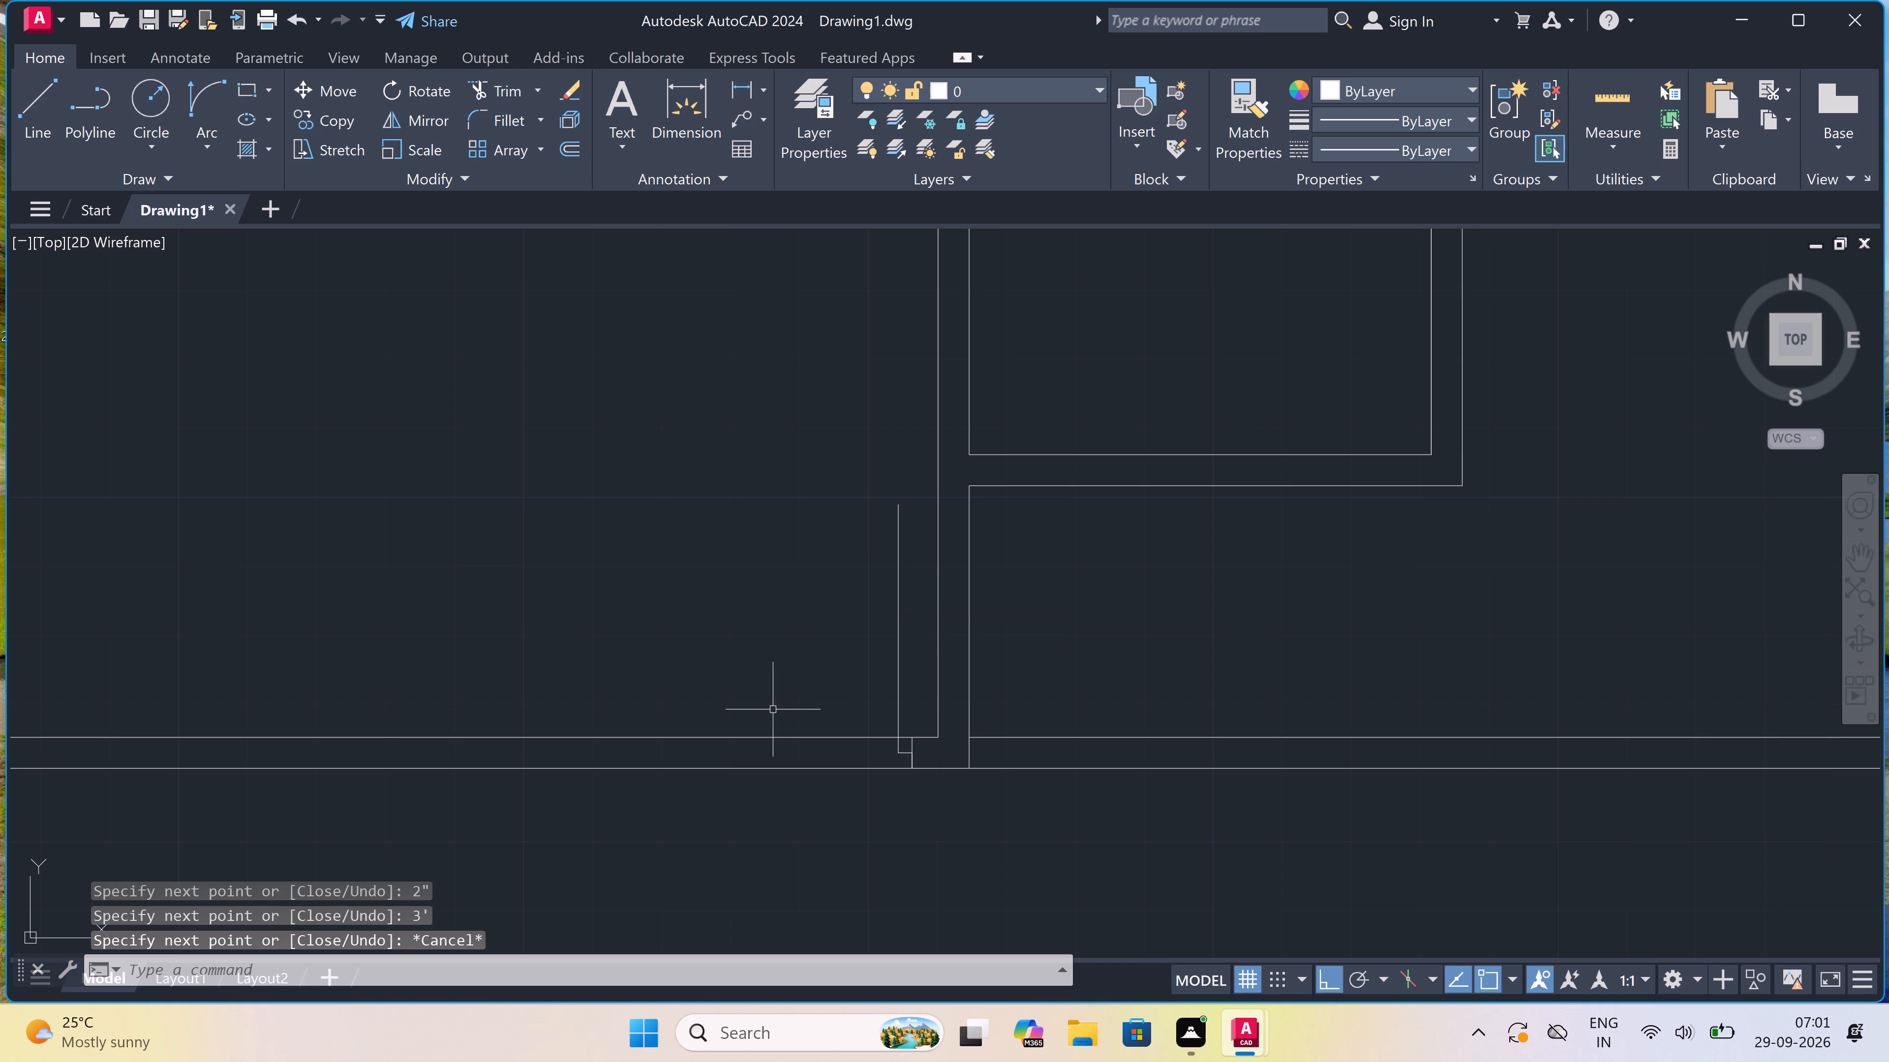
pyautogui.click(669, 741)
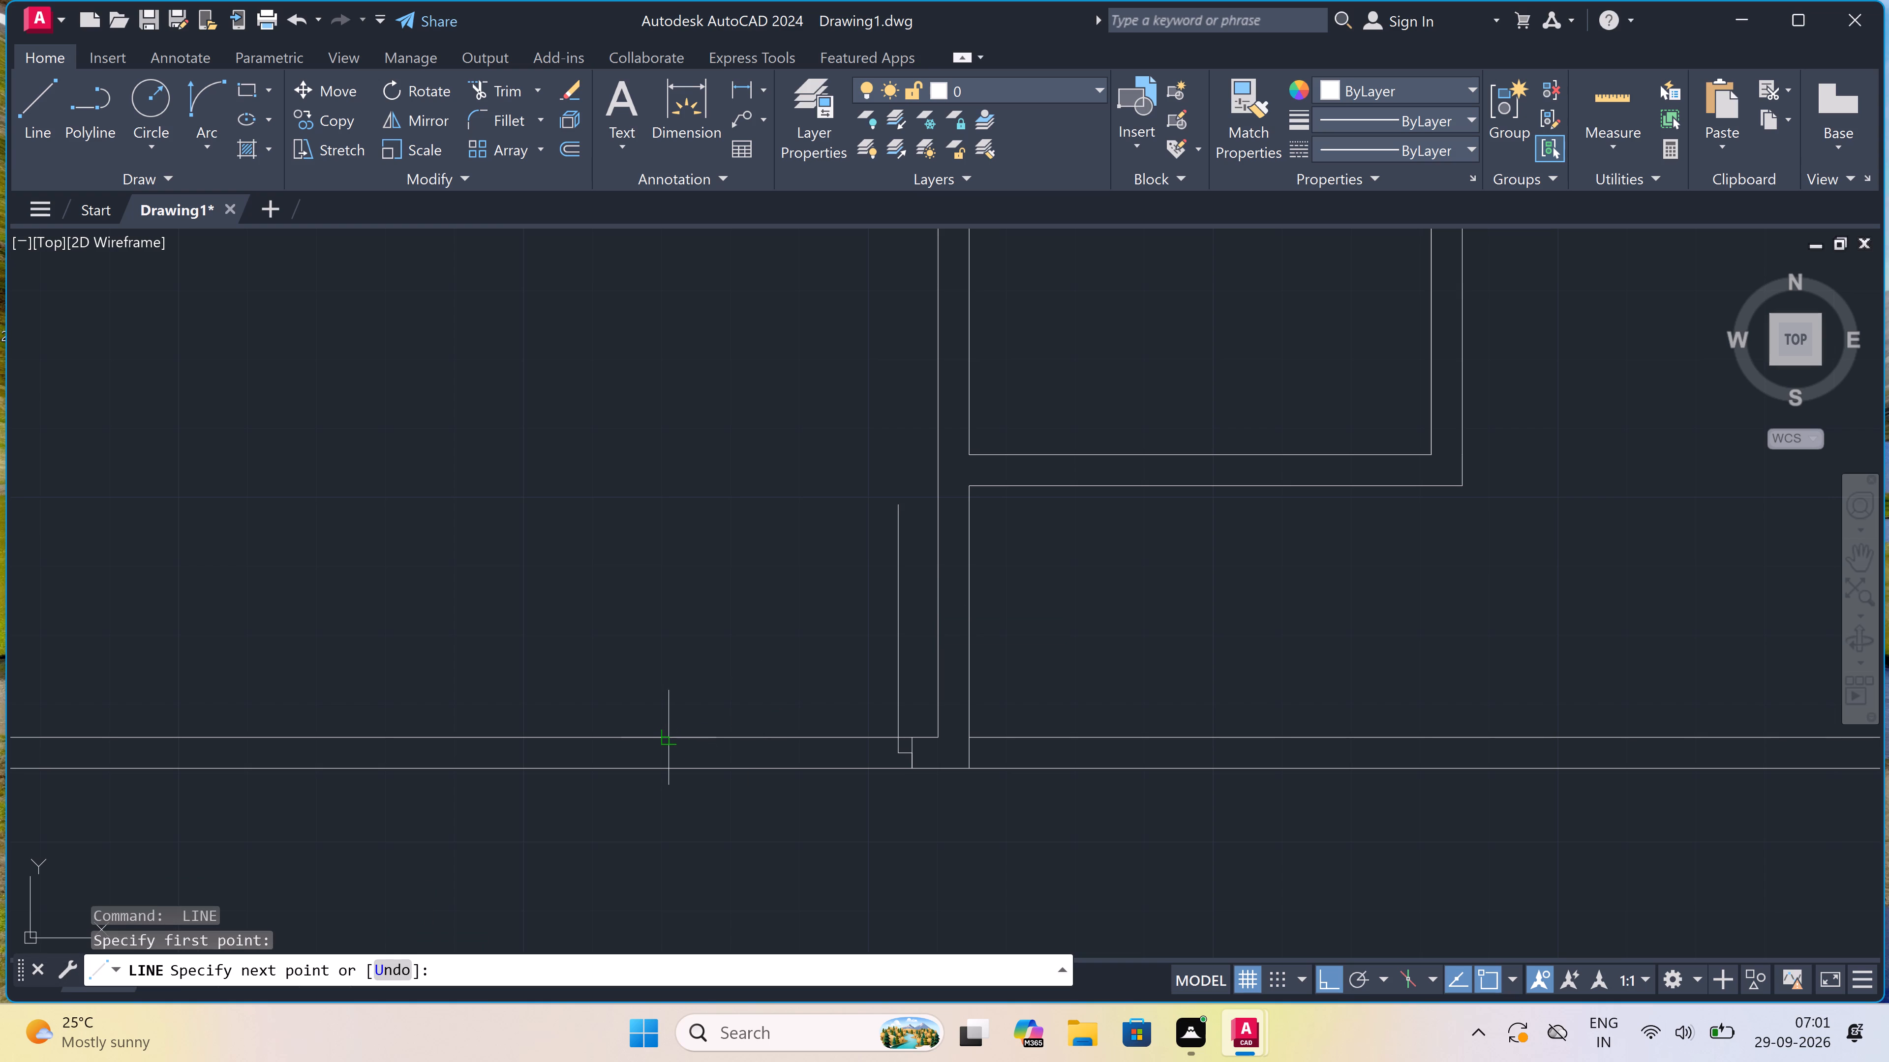
pyautogui.click(666, 773)
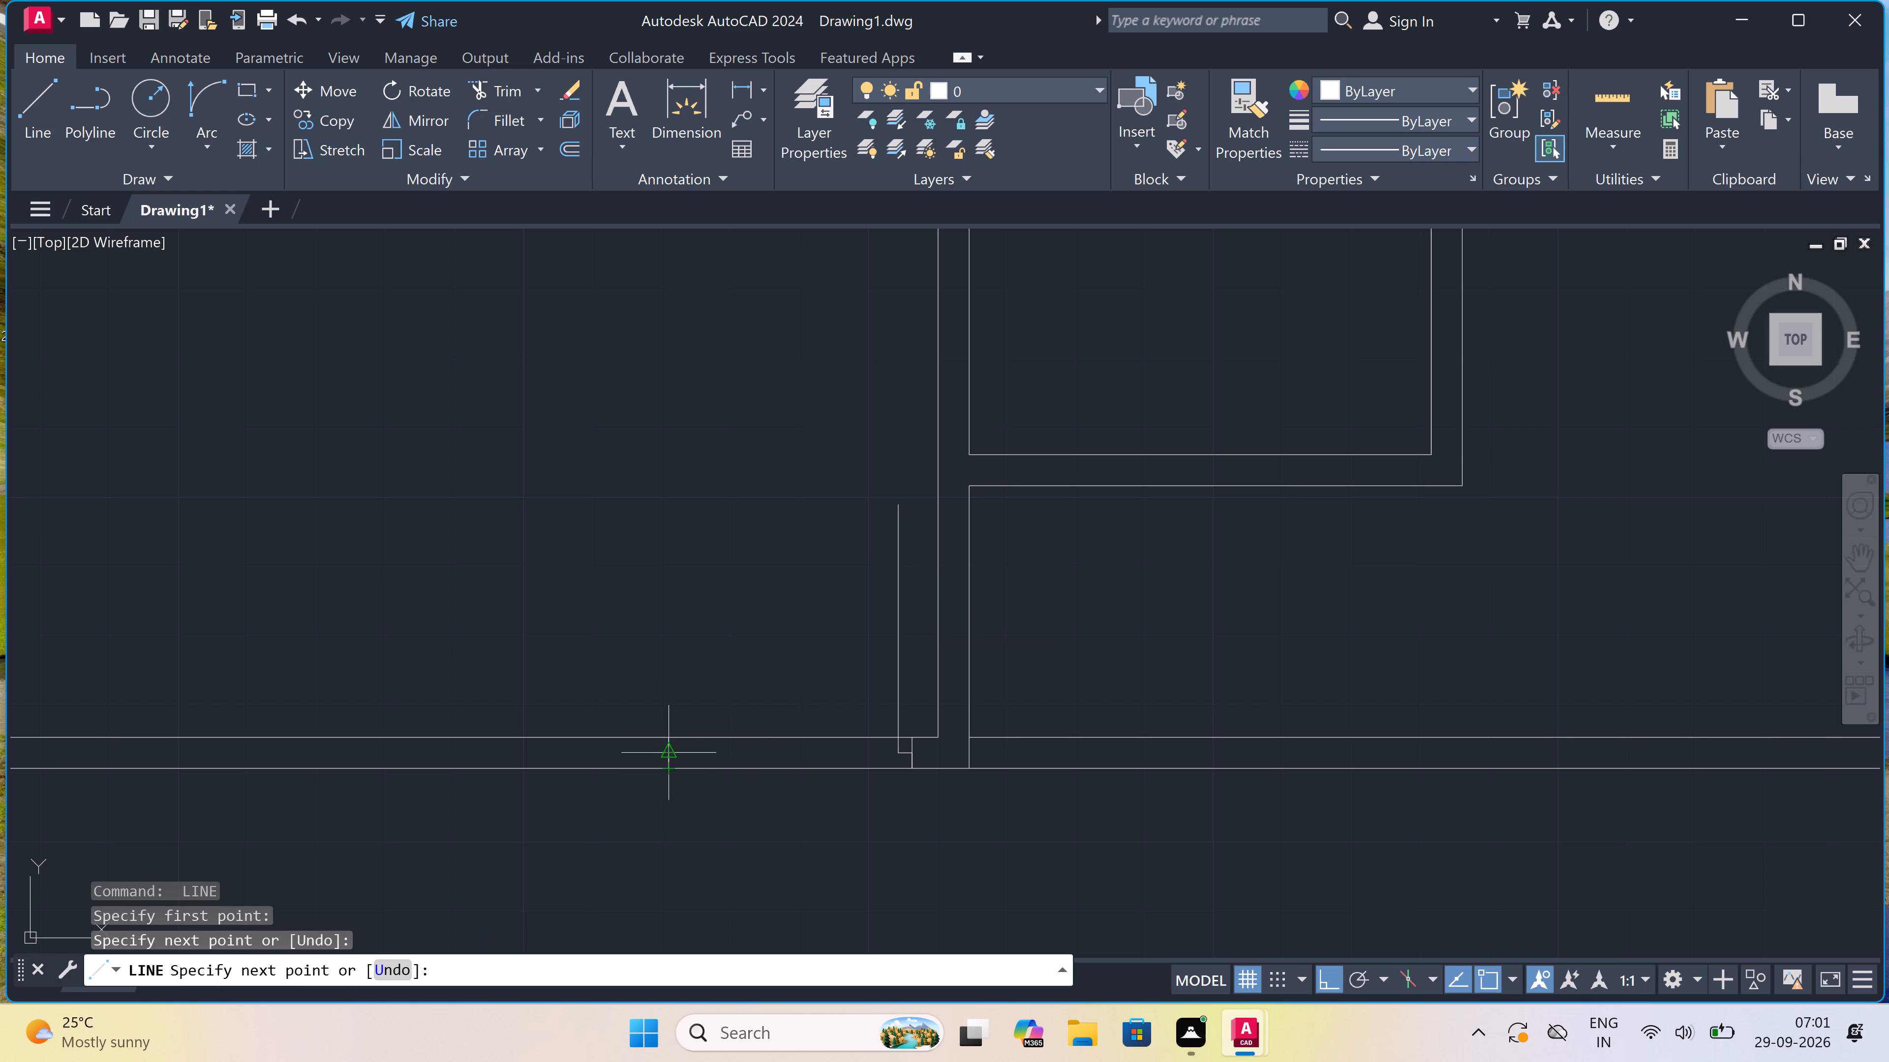
pyautogui.click(676, 745)
pyautogui.write('2"')
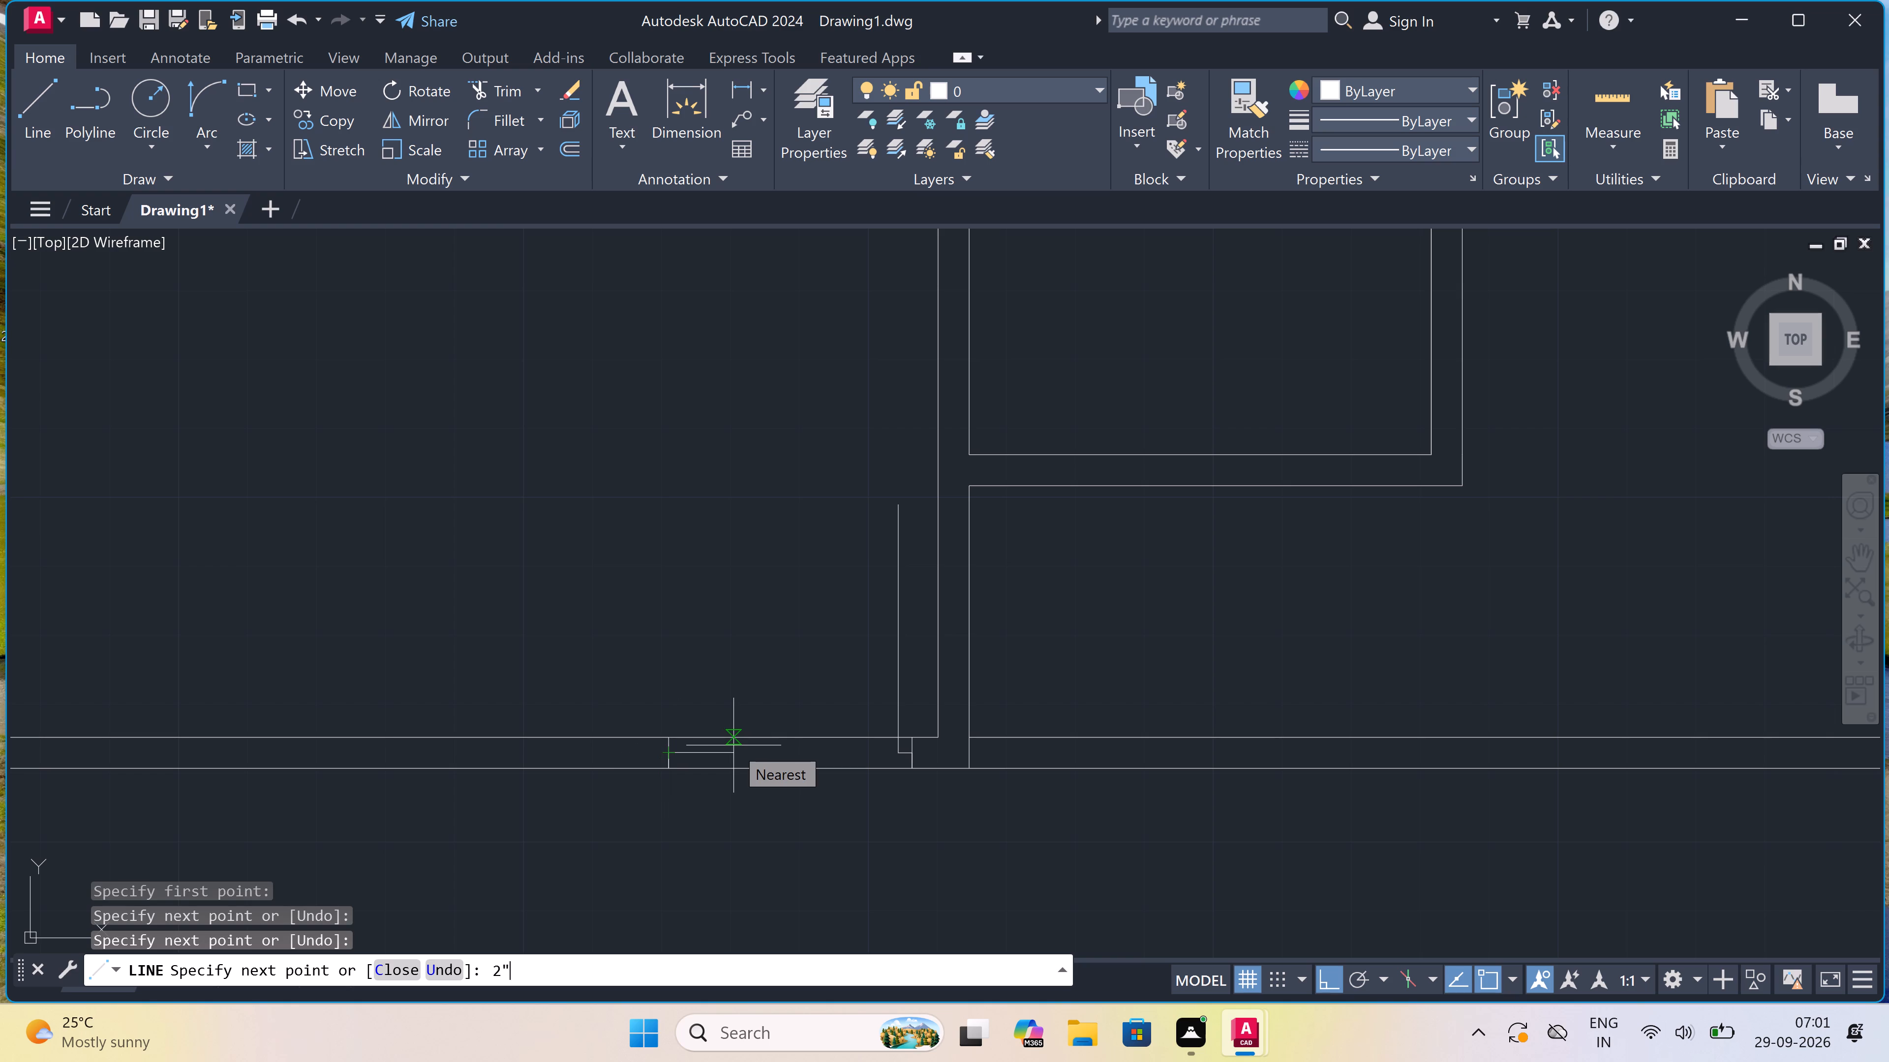
pyautogui.press('space')
pyautogui.press('Escape')
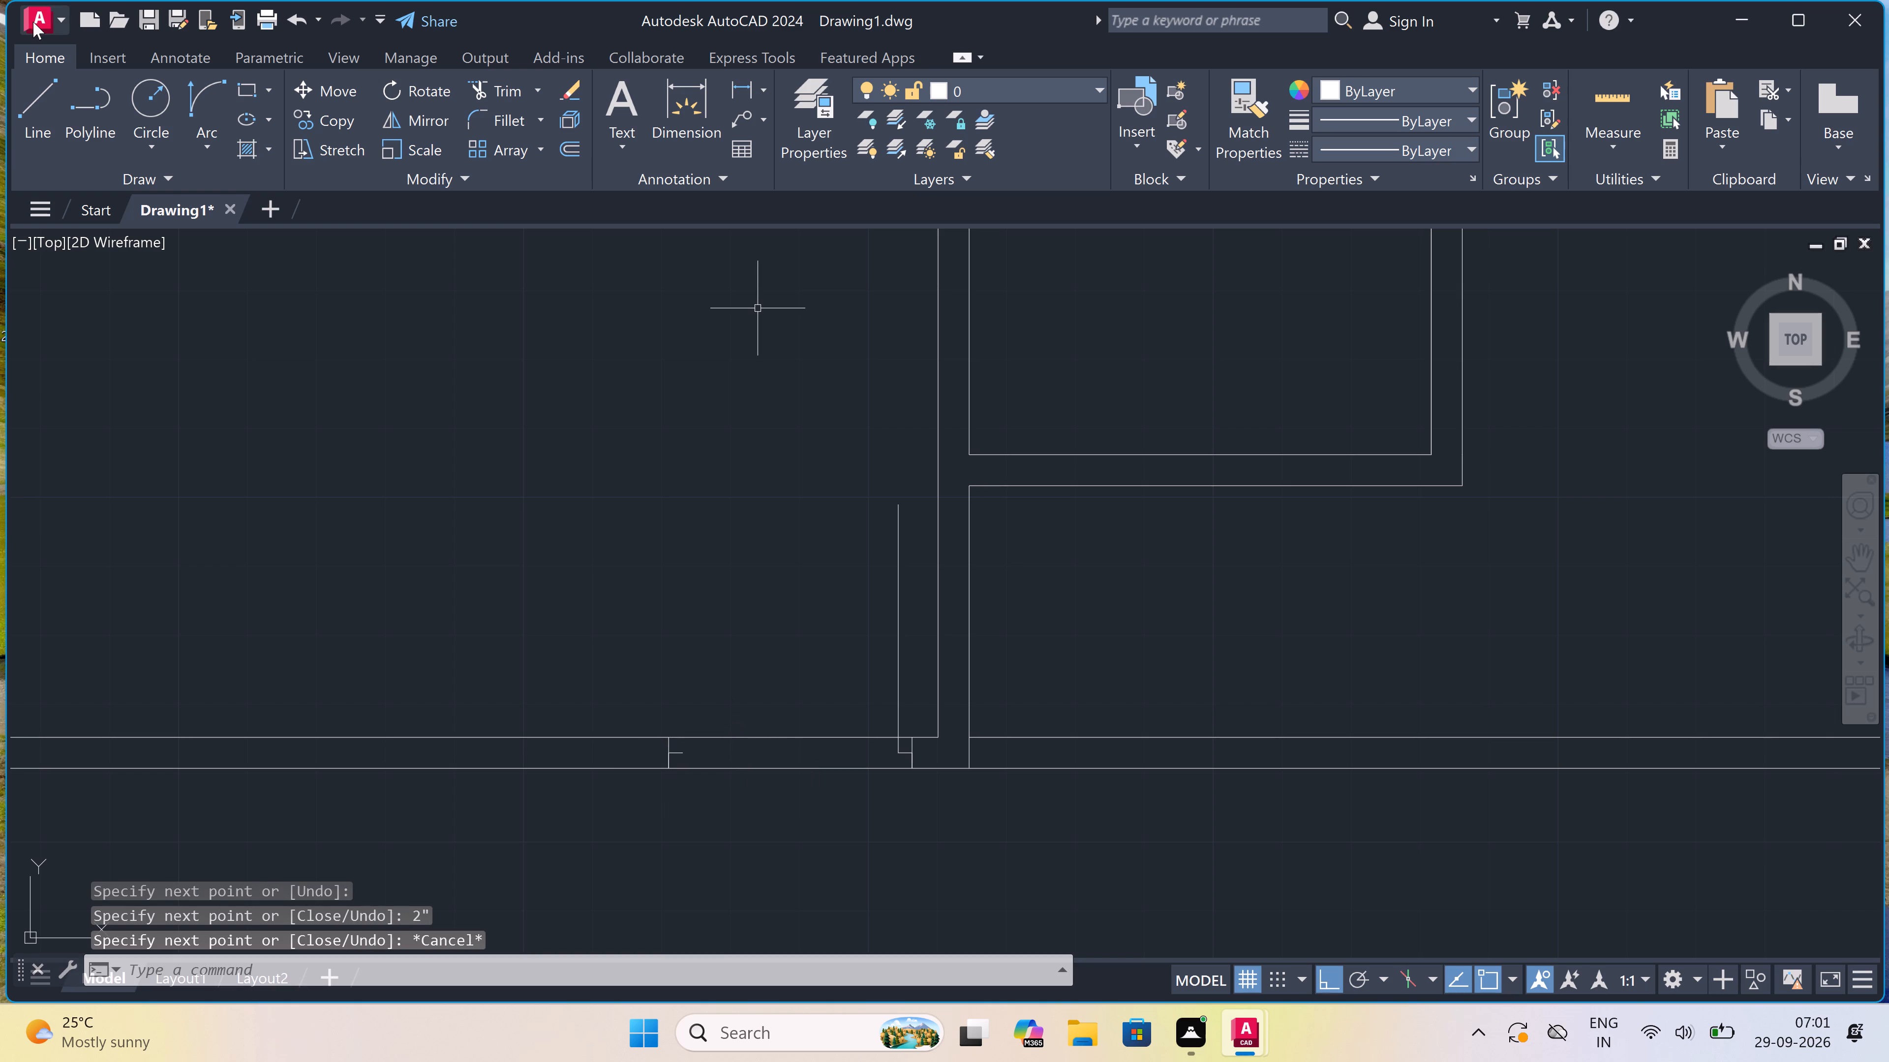
# Draw the door swing arc from the free end of the 3' leaf to the tip of the west jamb's stop.
pyautogui.click(196, 101)
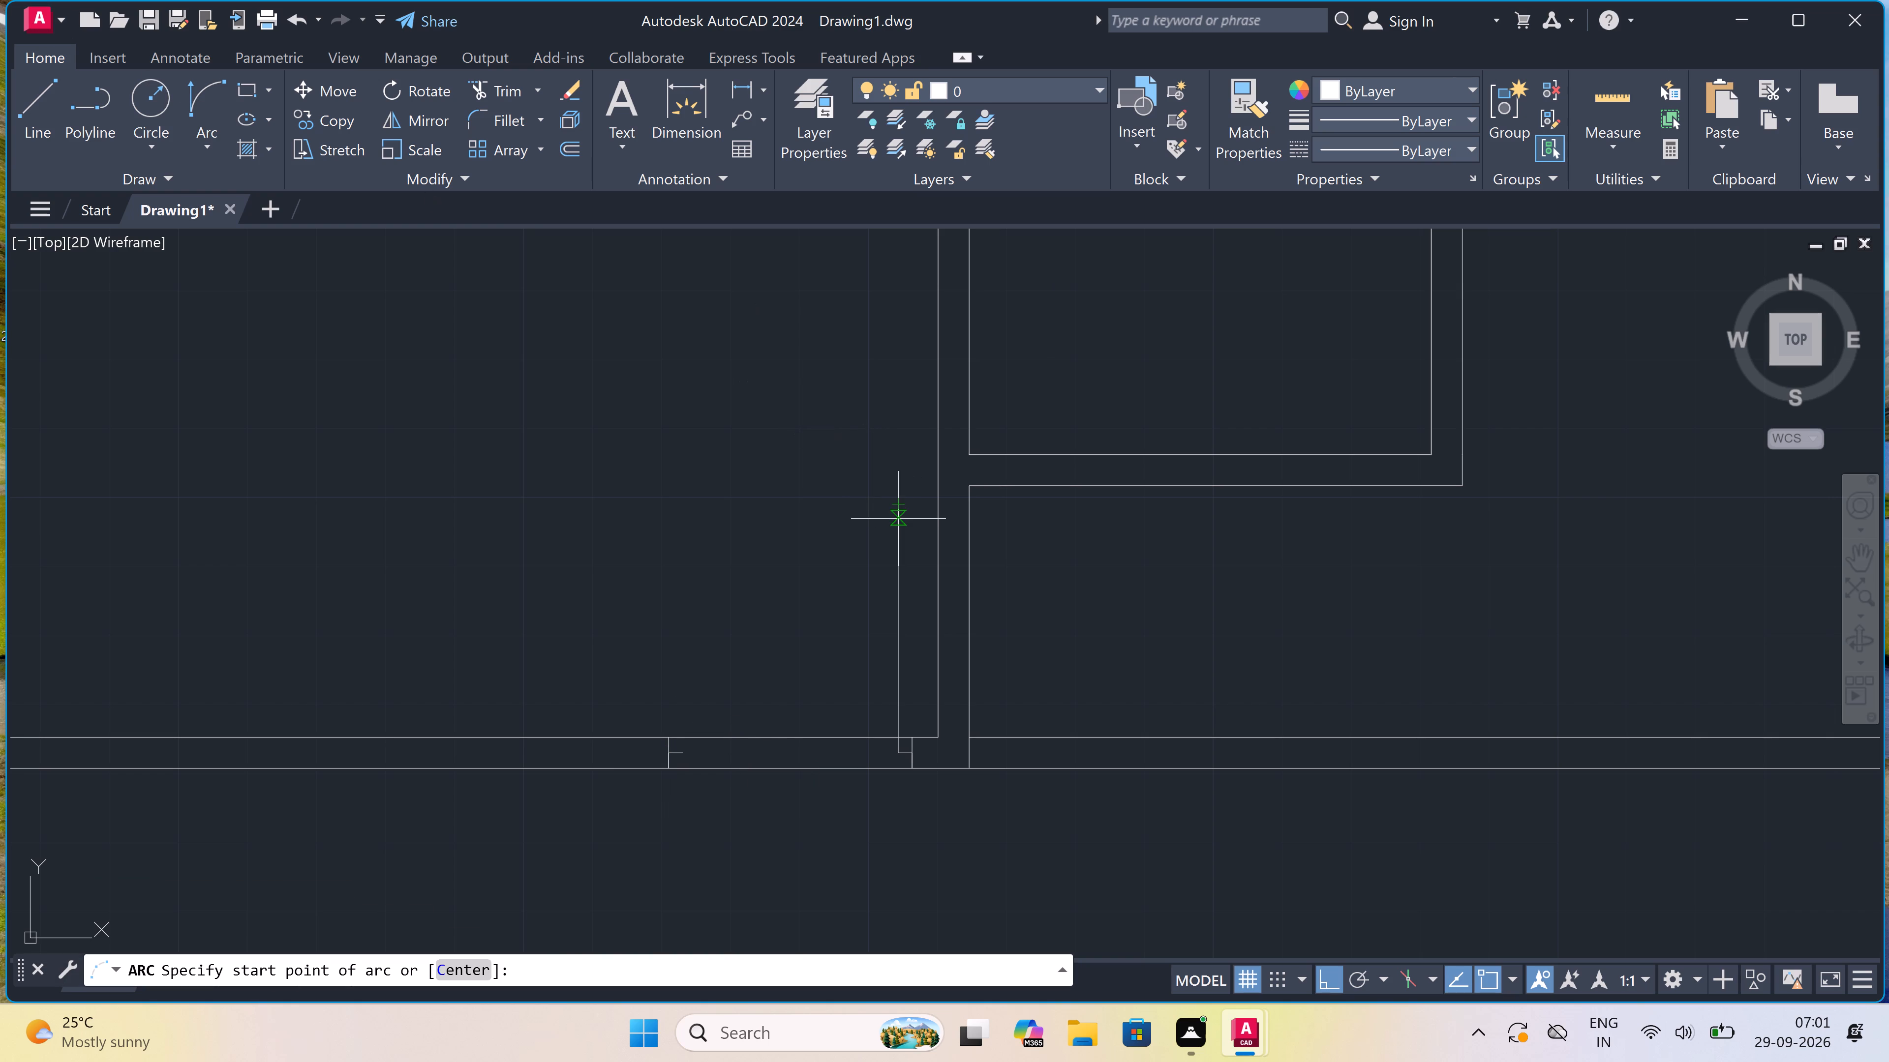
pyautogui.click(900, 495)
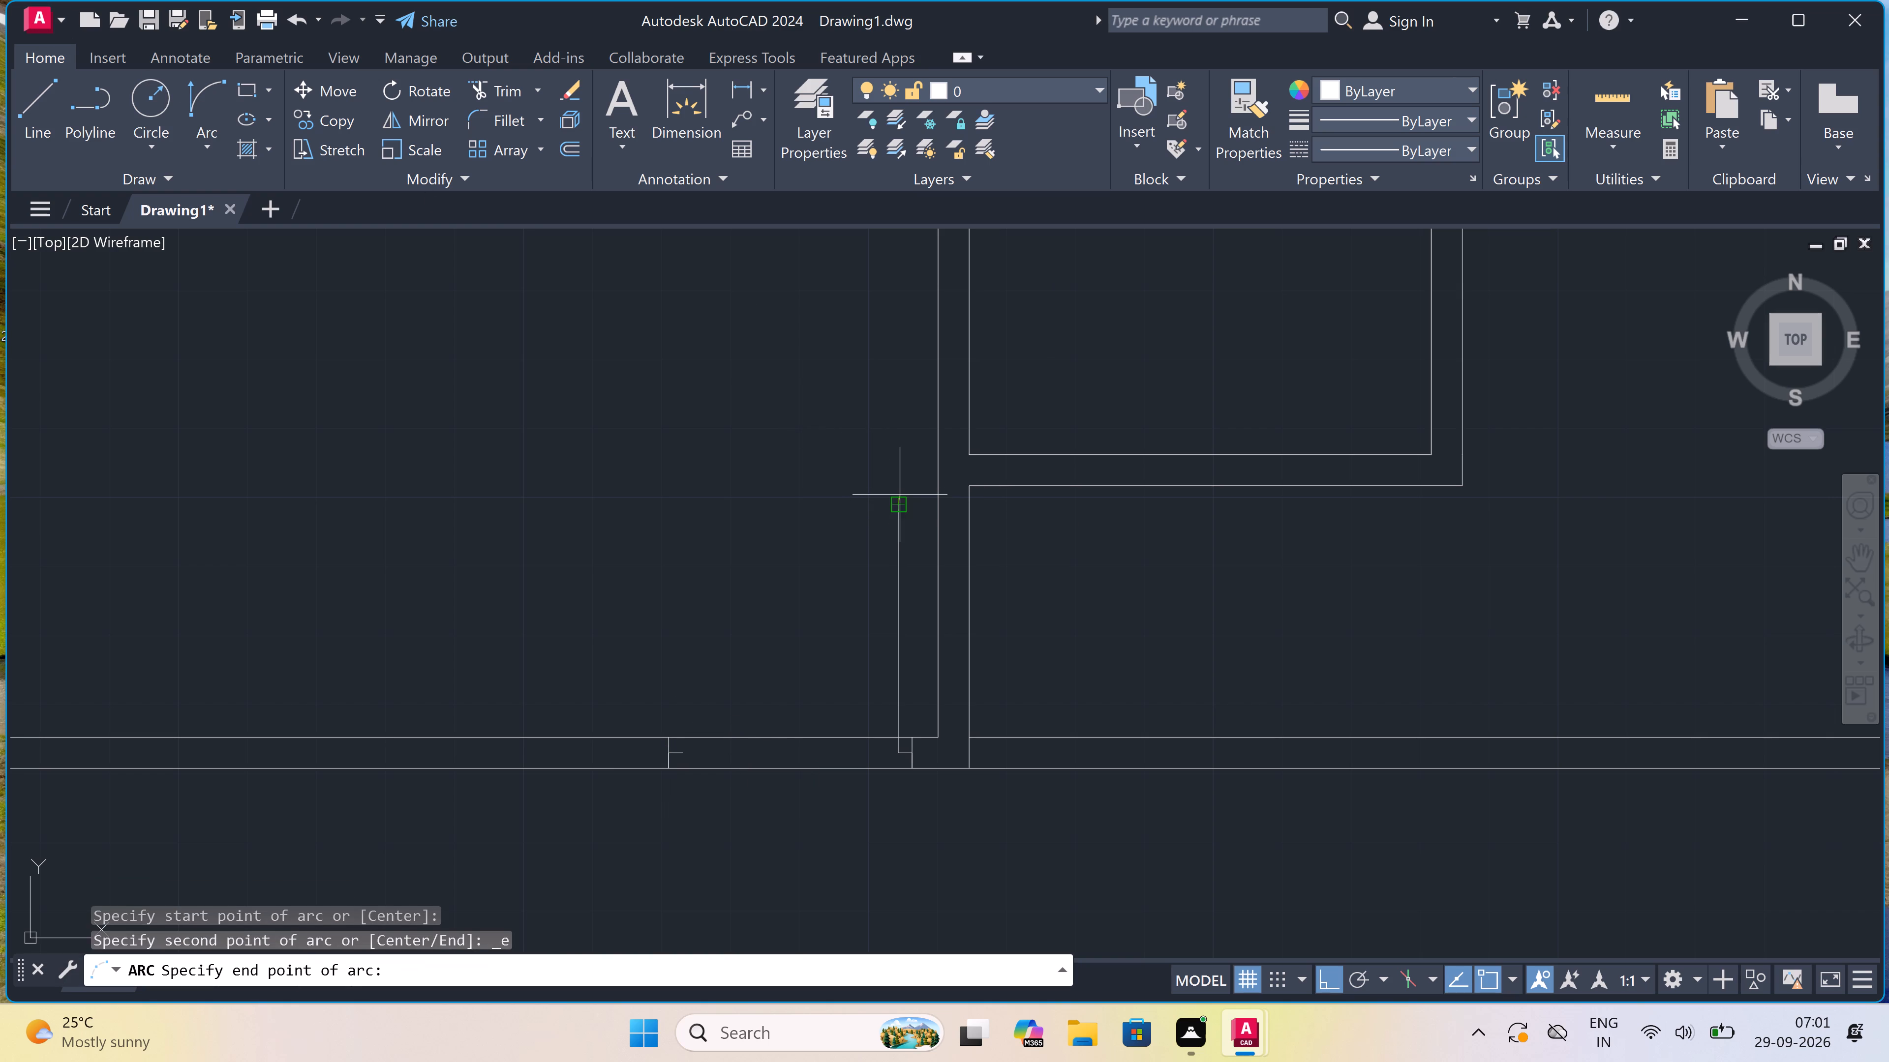
pyautogui.click(684, 747)
pyautogui.click(524, 501)
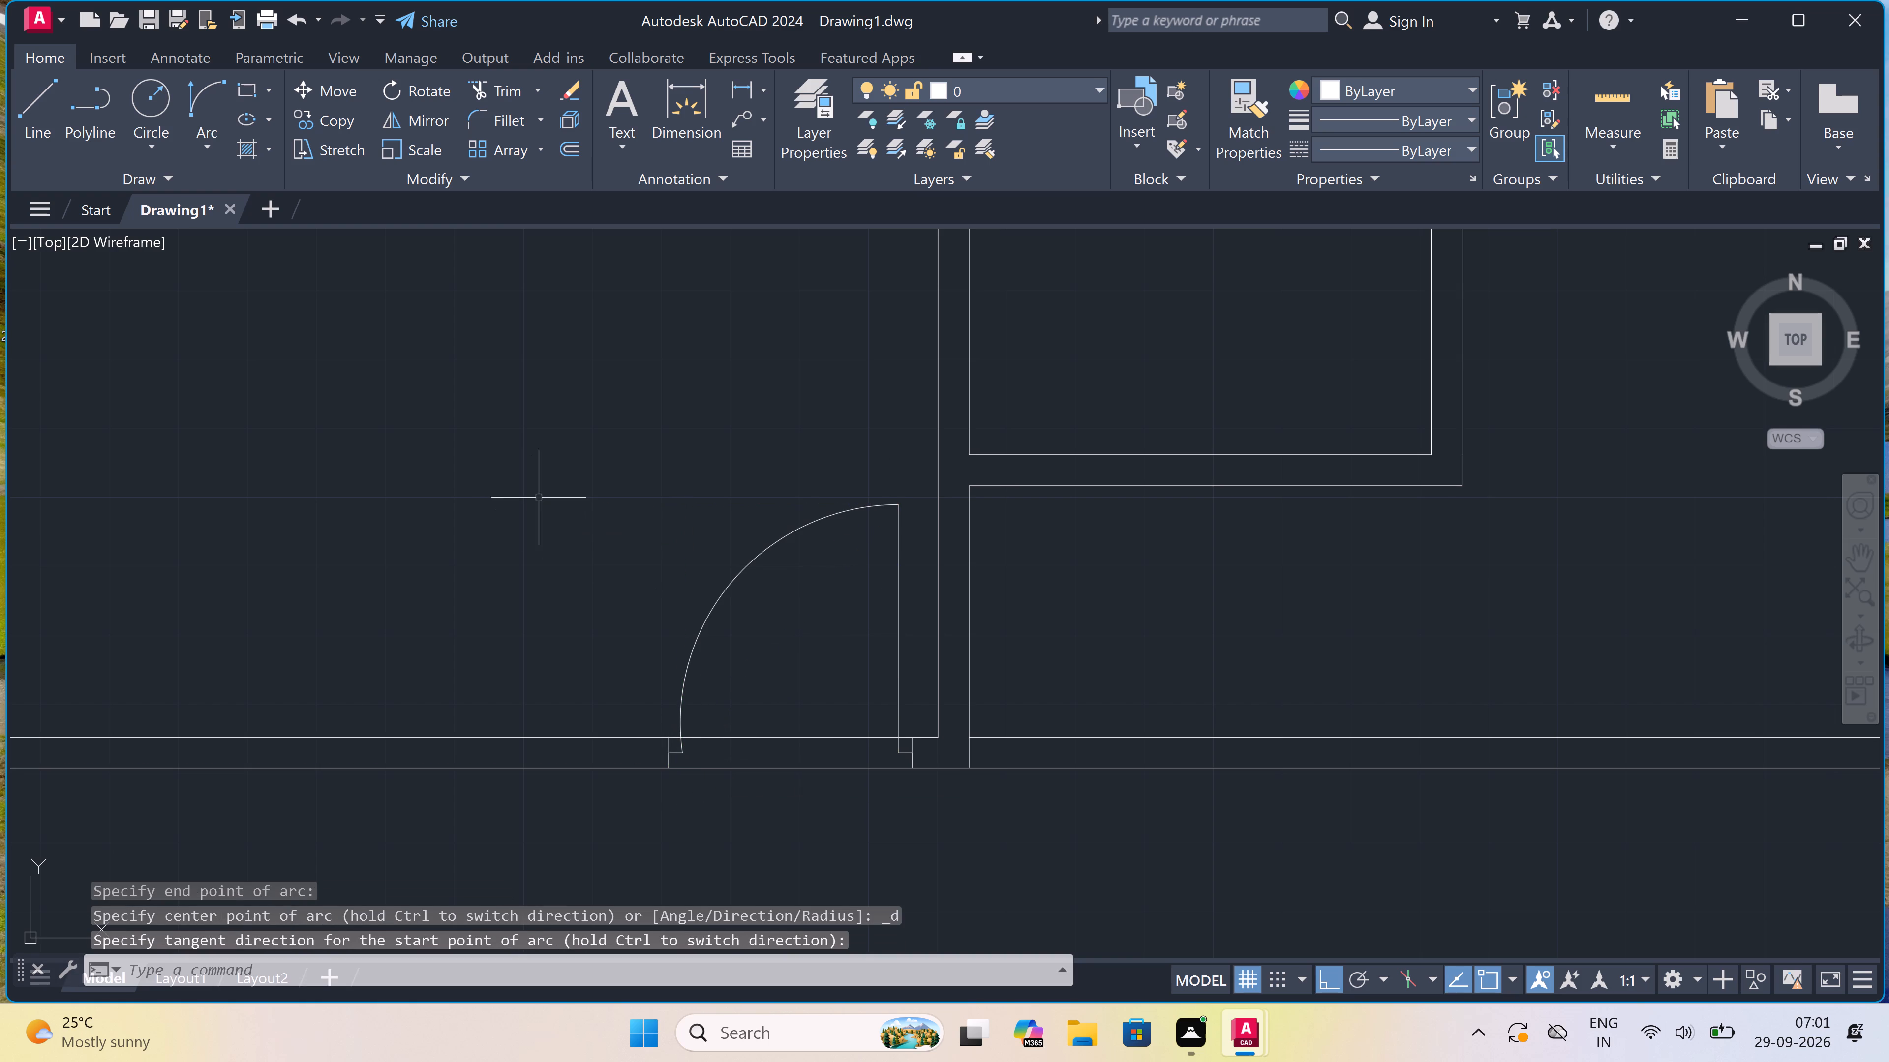
# Trim both lines of the lower horizontal wall inside the new door opening between its two jambs.
pyautogui.write('tr')
pyautogui.press('space')
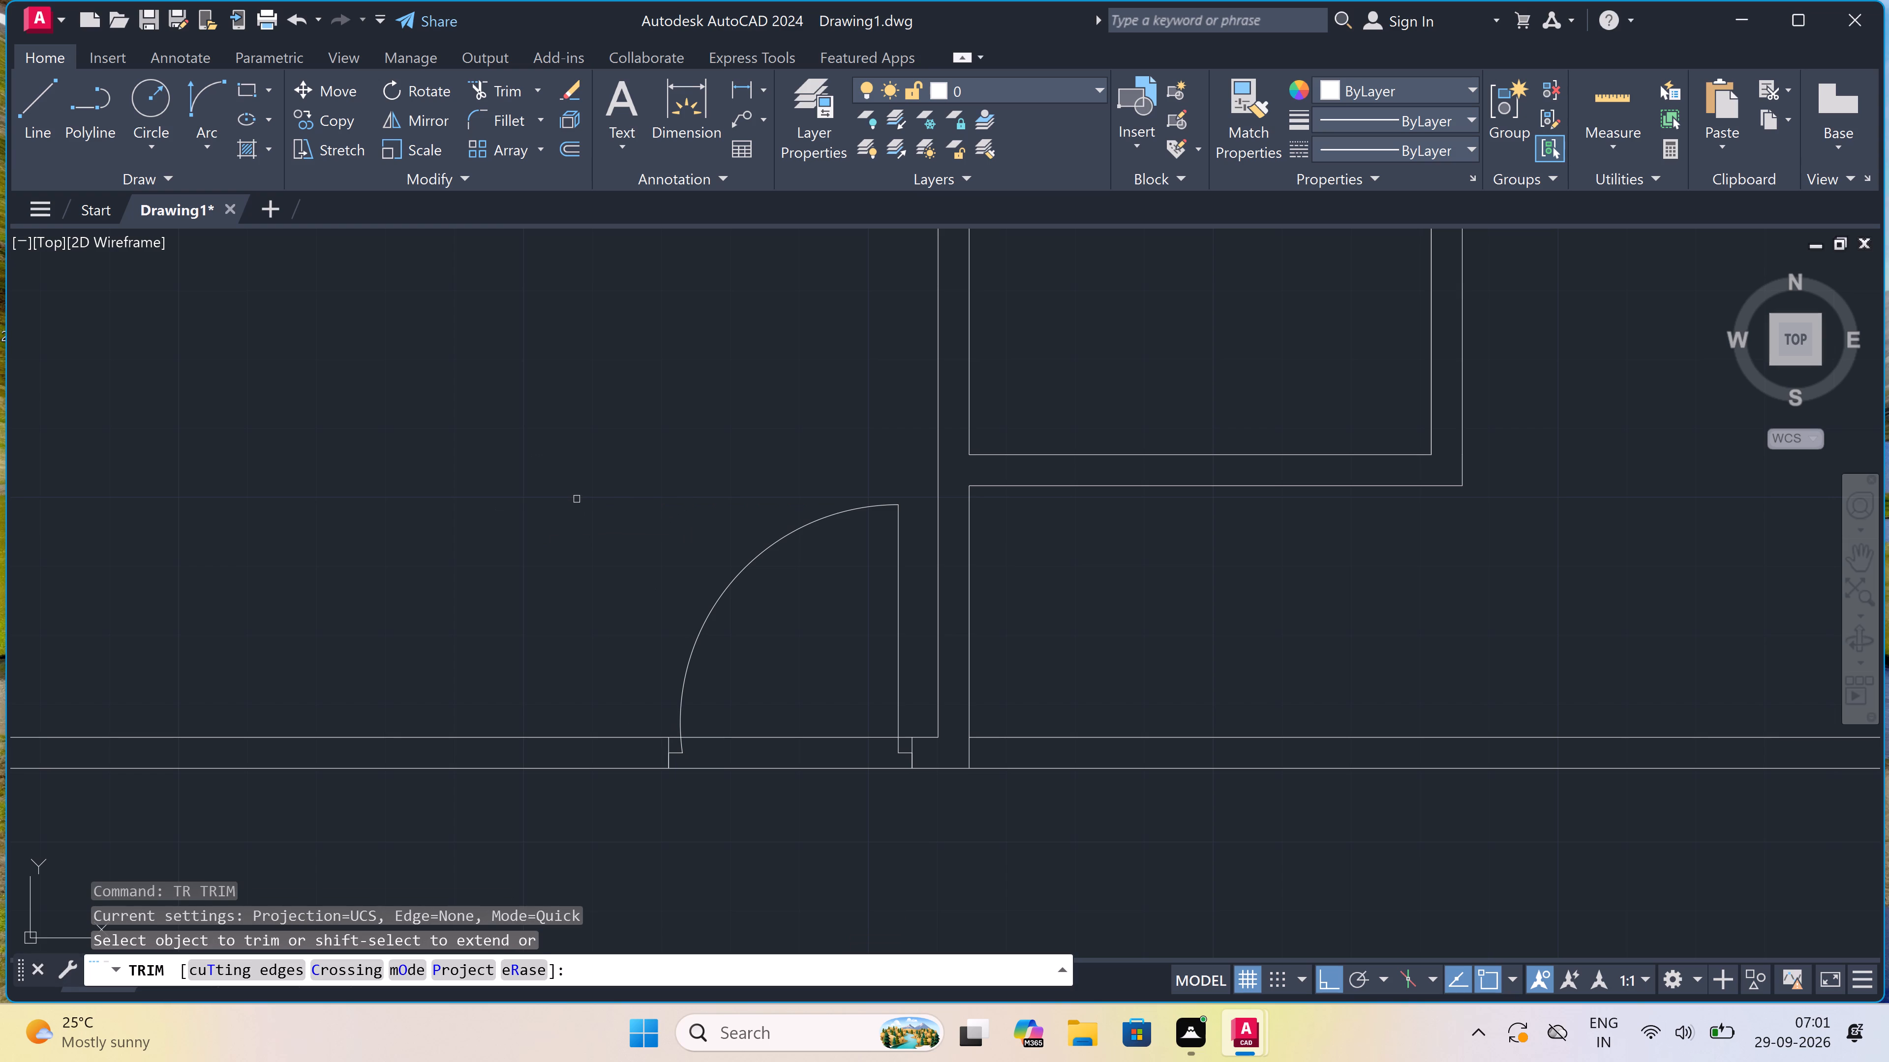
pyautogui.click(727, 637)
pyautogui.click(750, 796)
# Trim away both lines of the lower horizontal wall between the narrow room's wall and the central vertical wall.
pyautogui.scroll(-4, 754, 753)
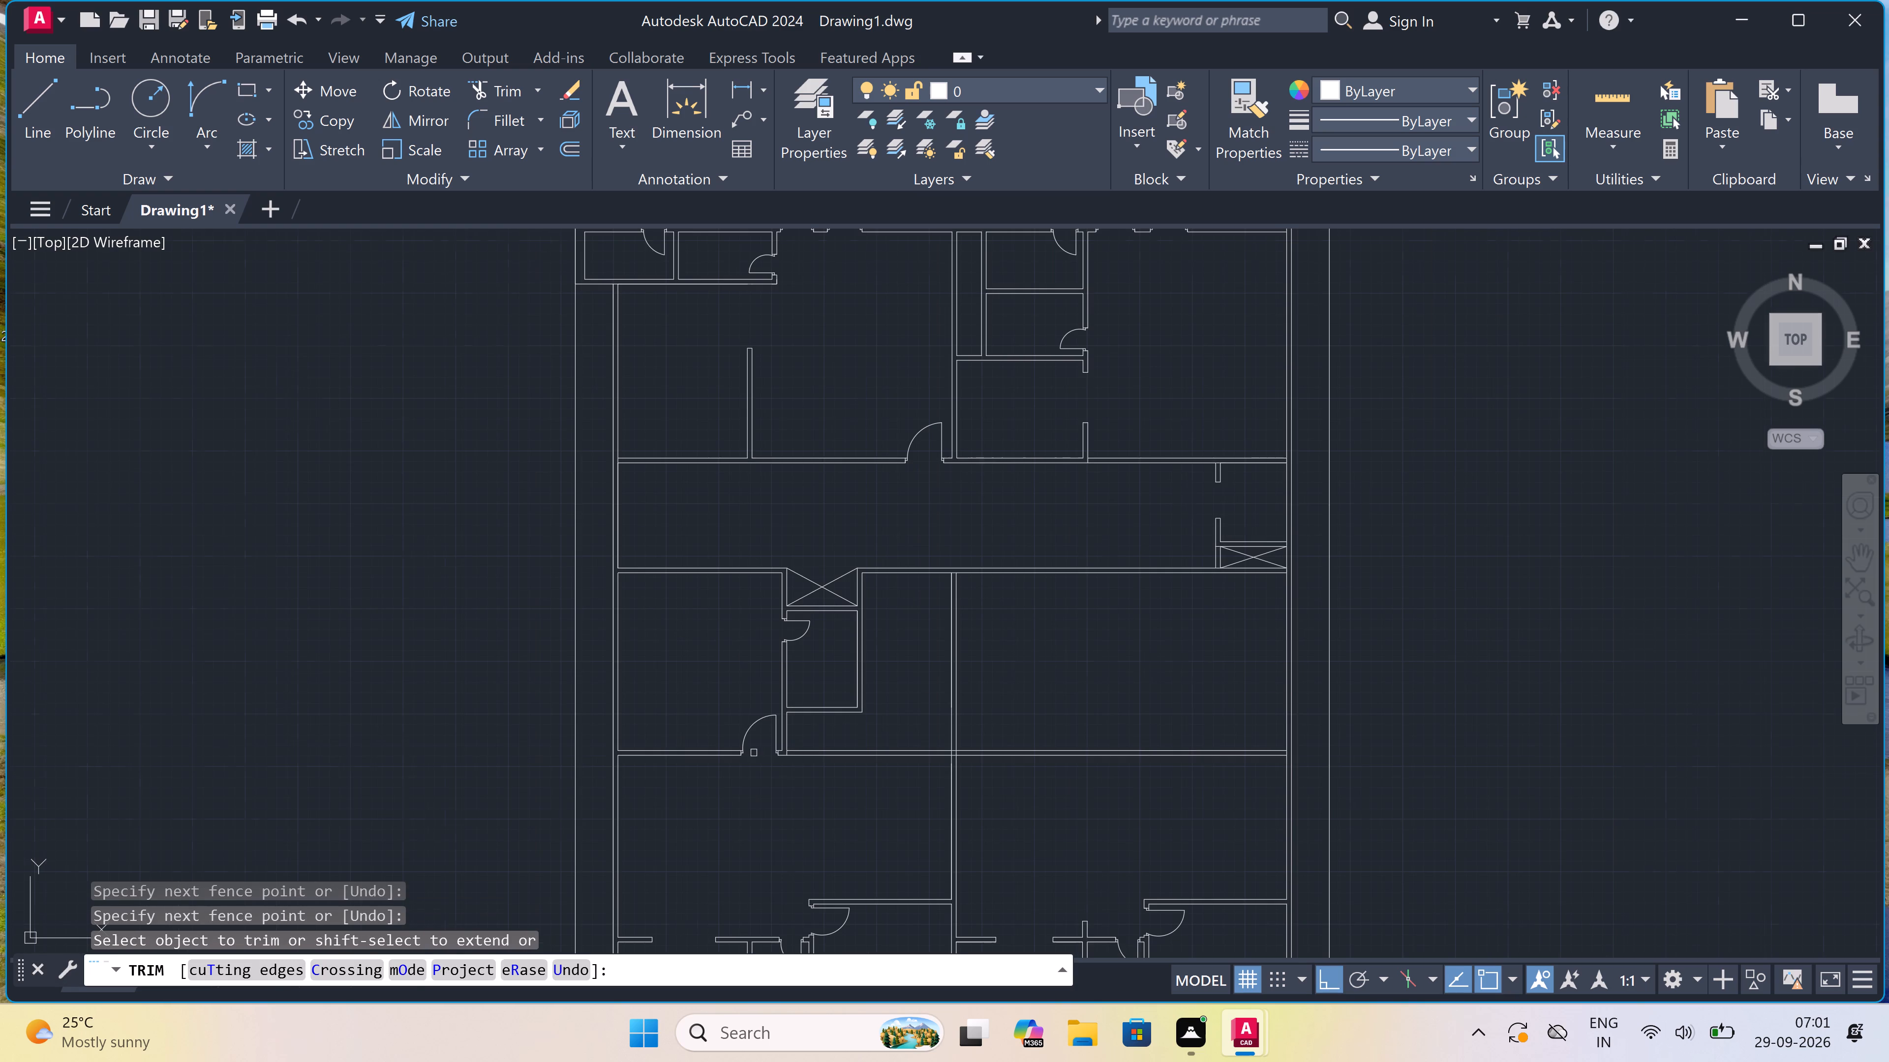
pyautogui.click(816, 739)
pyautogui.click(815, 809)
pyautogui.scroll(-2, 815, 768)
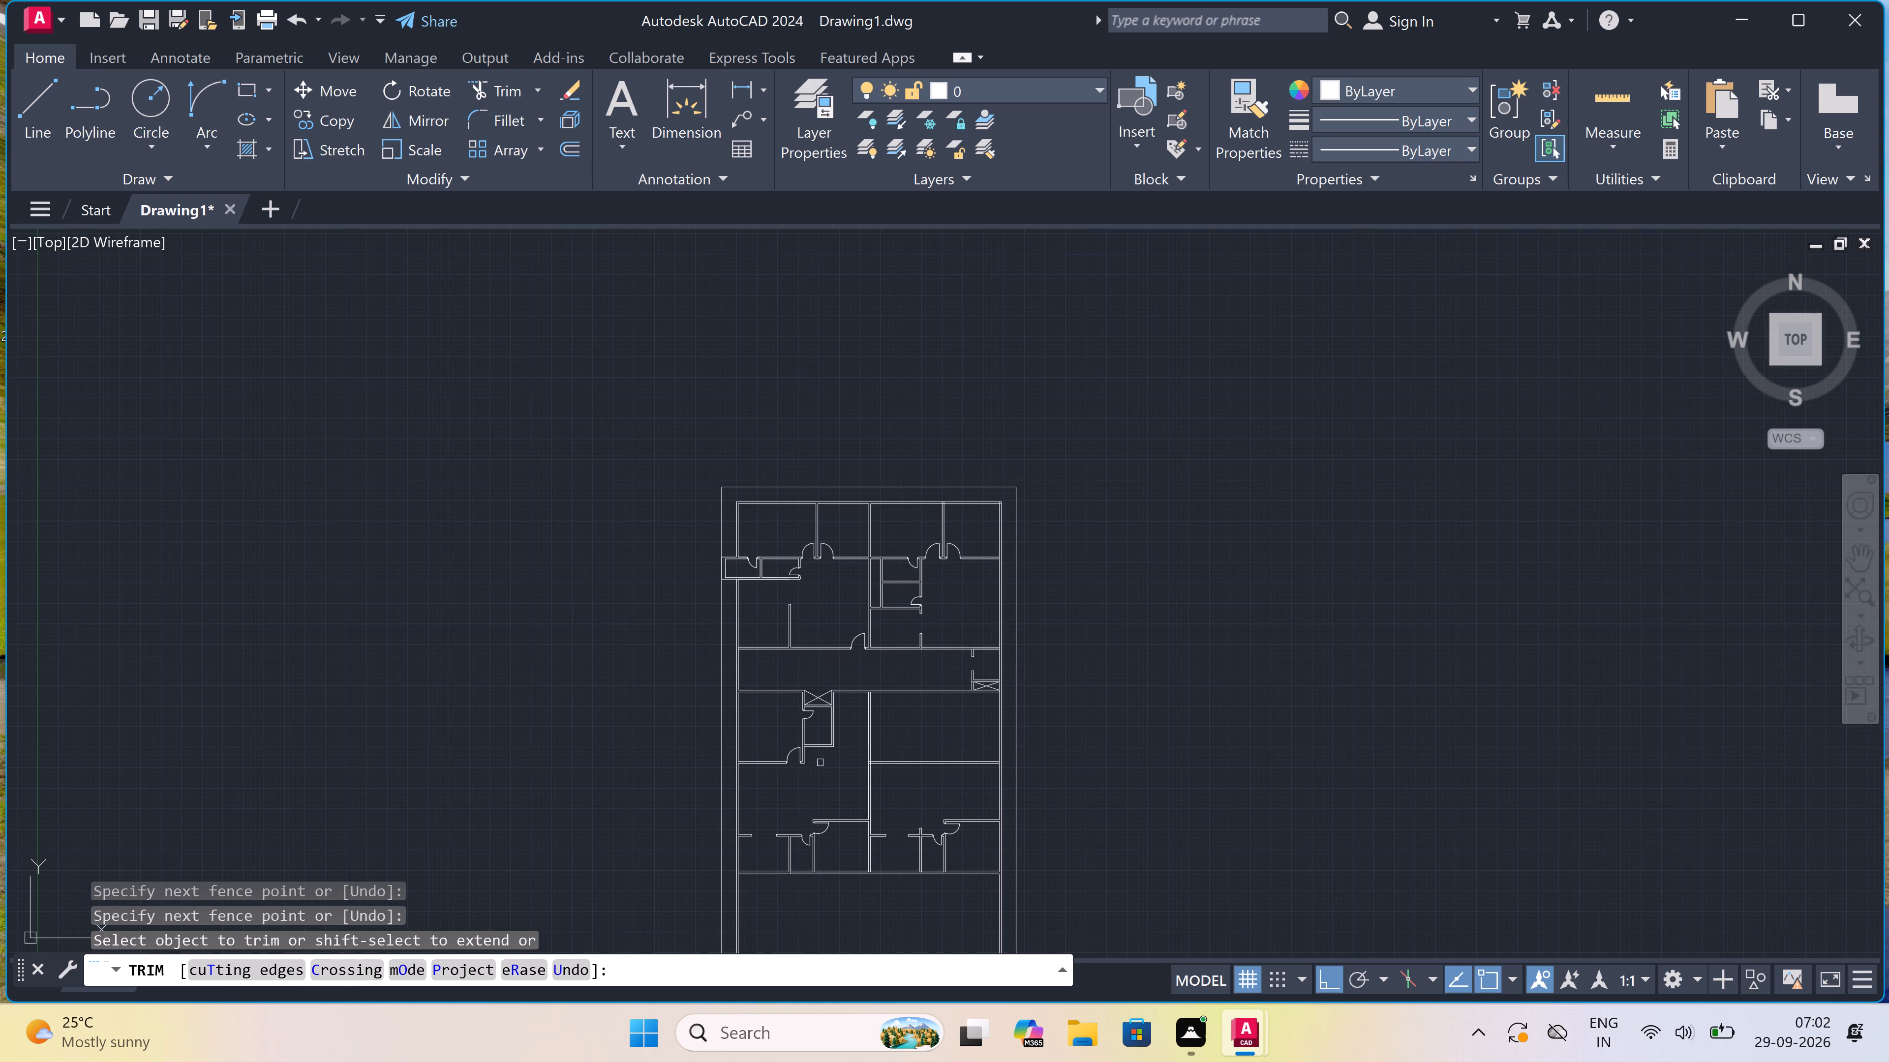
pyautogui.scroll(2, 895, 761)
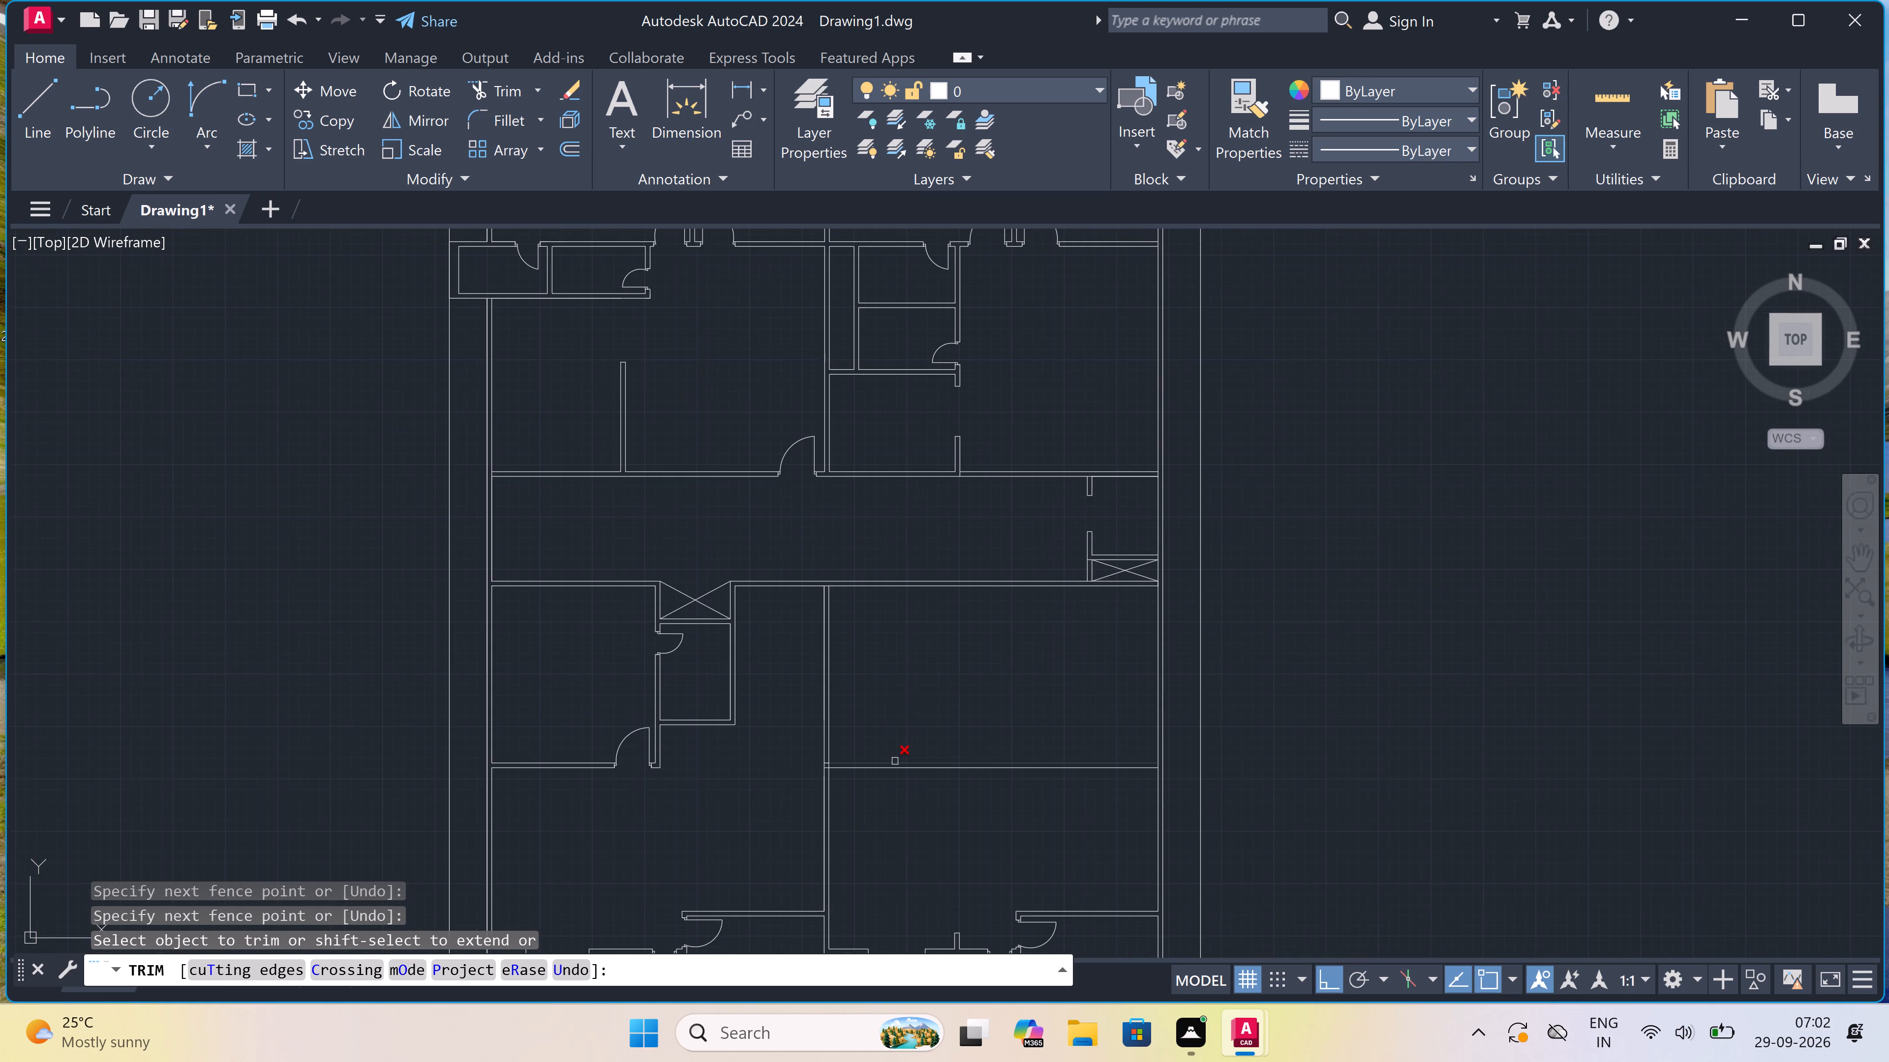
pyautogui.scroll(1, 895, 761)
pyautogui.press('Escape')
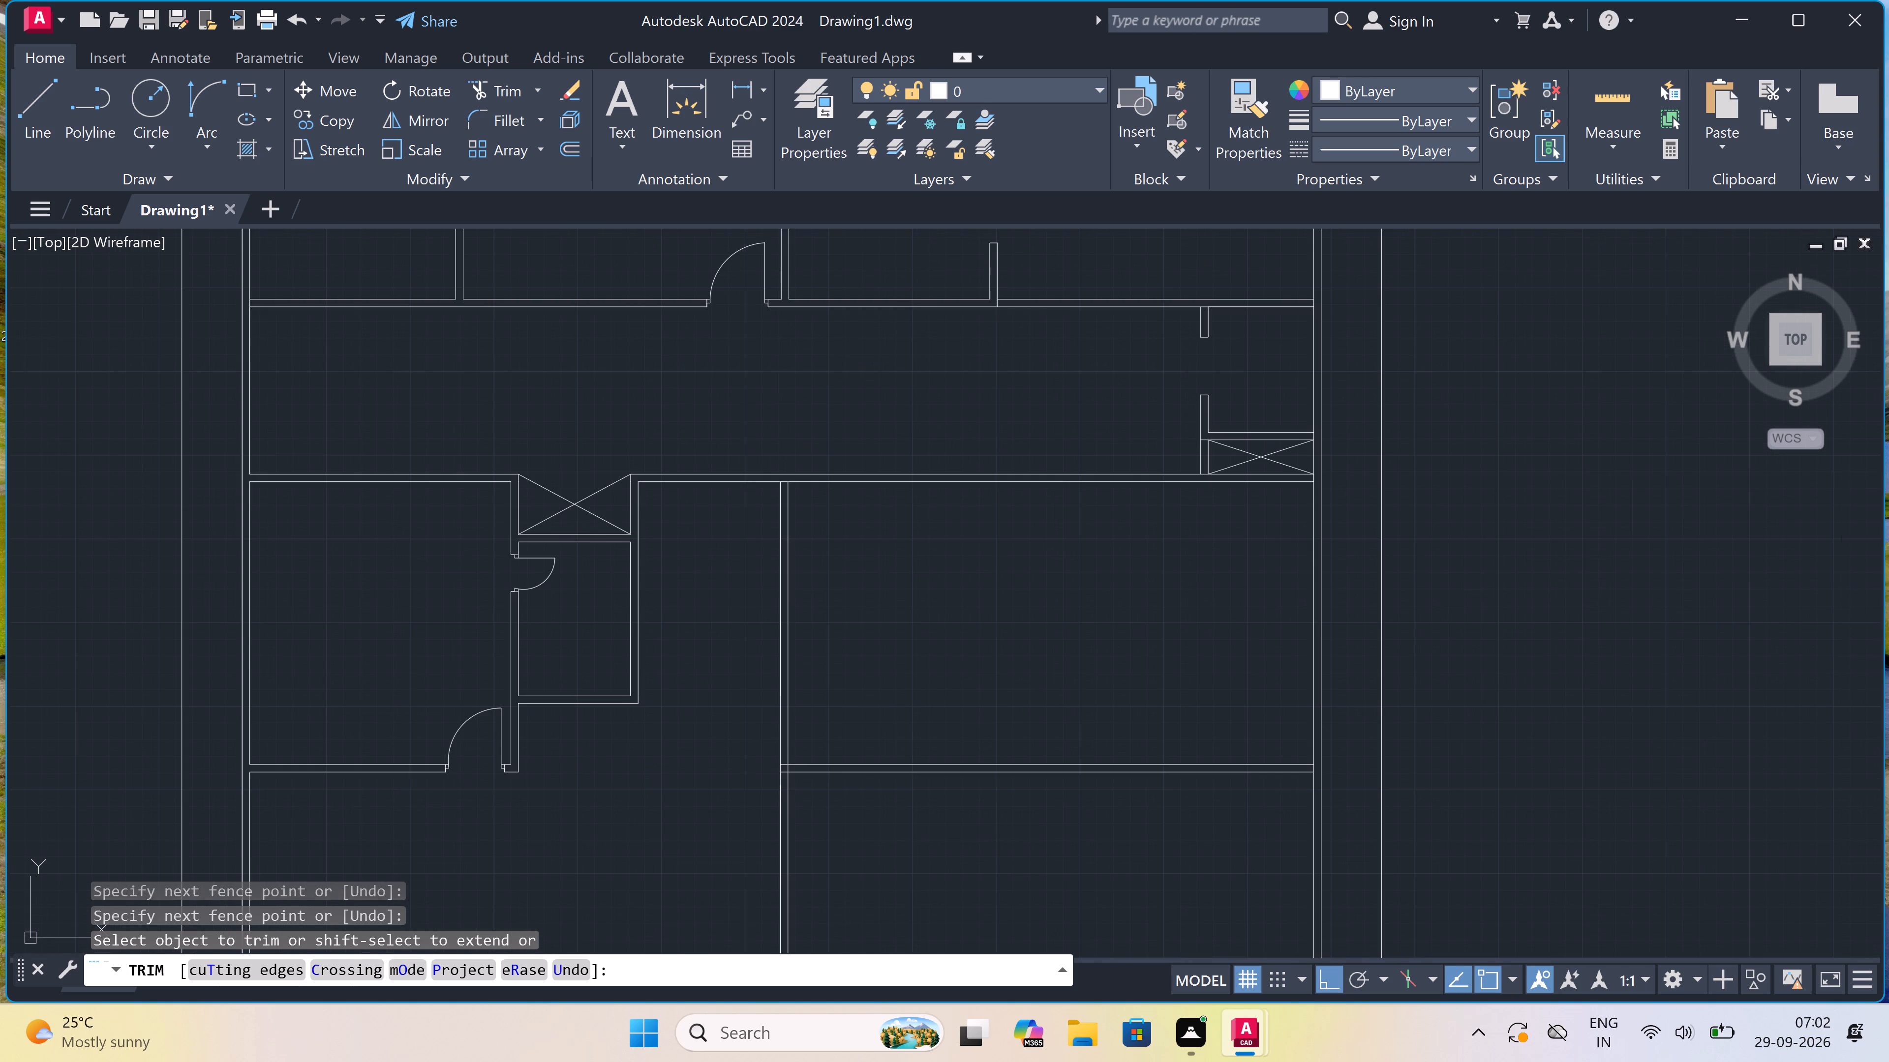
# Draw a 10'8" line east along the lower wall from the central wall's east face, continuing straight up to the corridor wall.
pyautogui.press('l')
pyautogui.press('space')
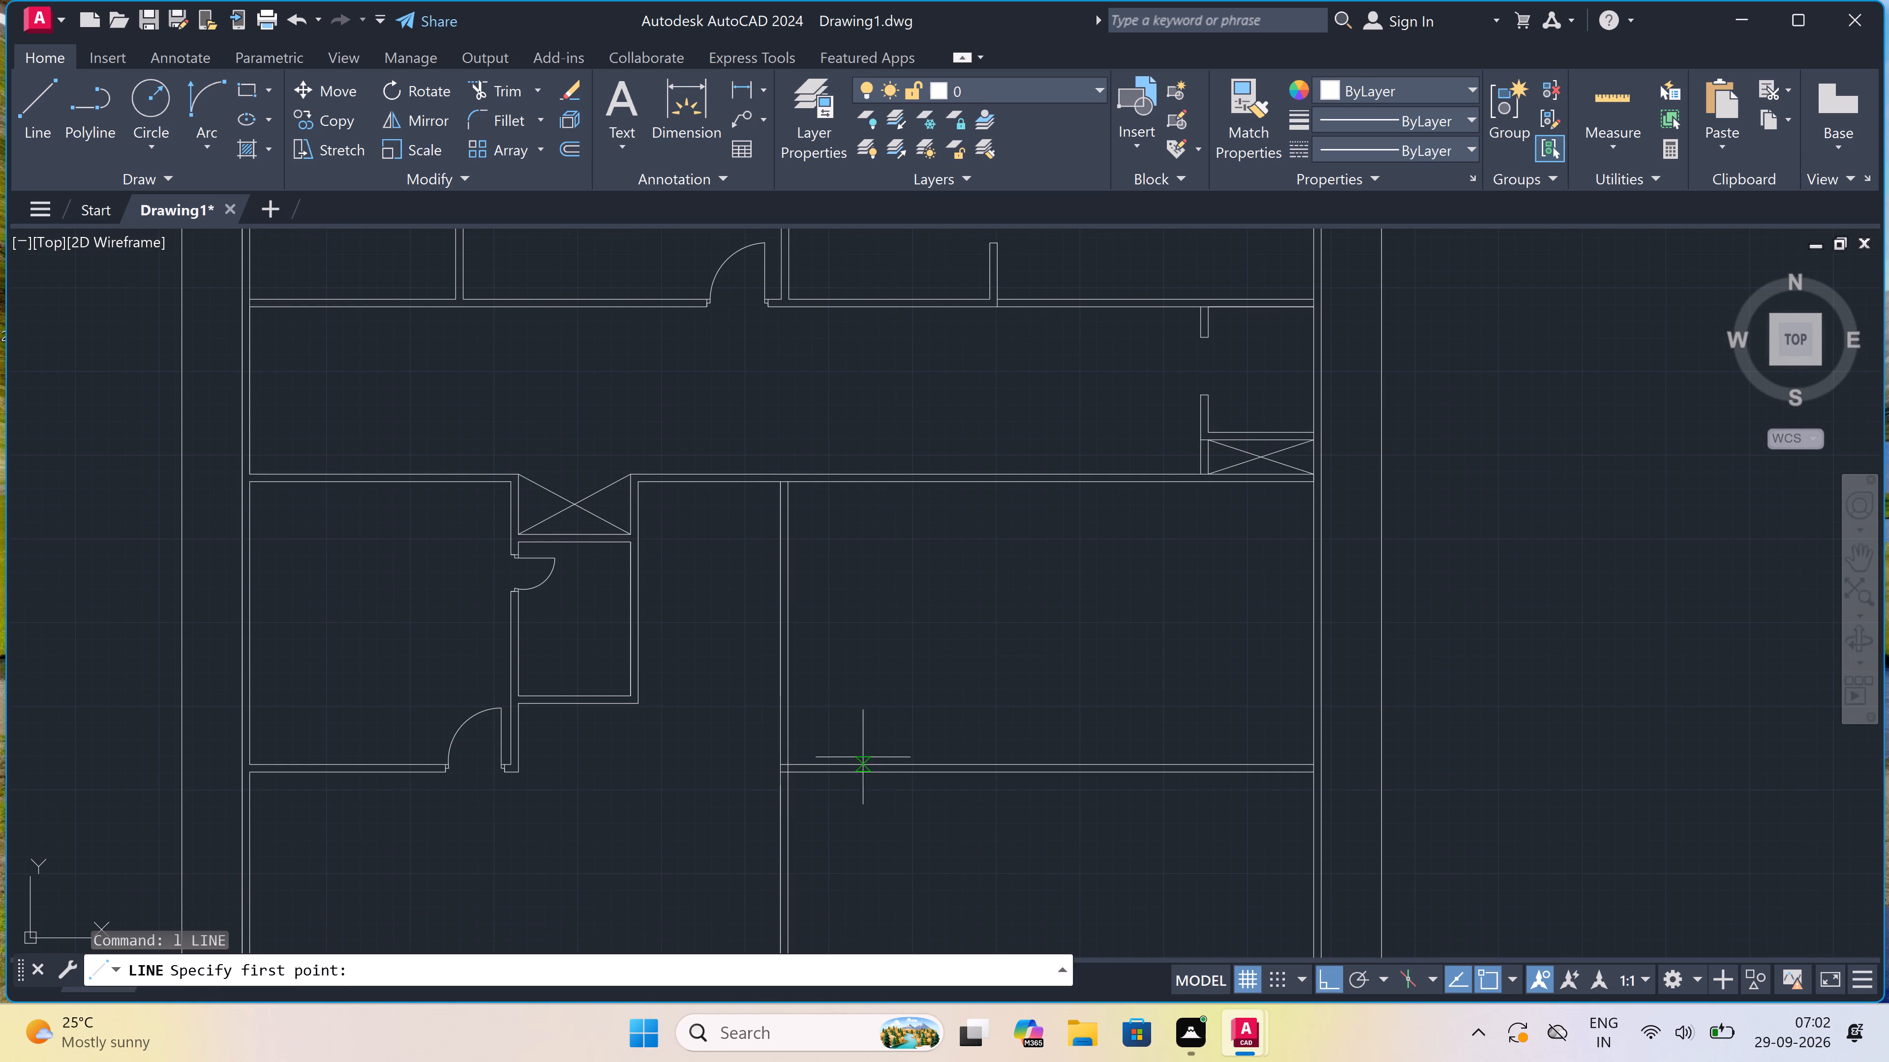
pyautogui.scroll(2, 790, 767)
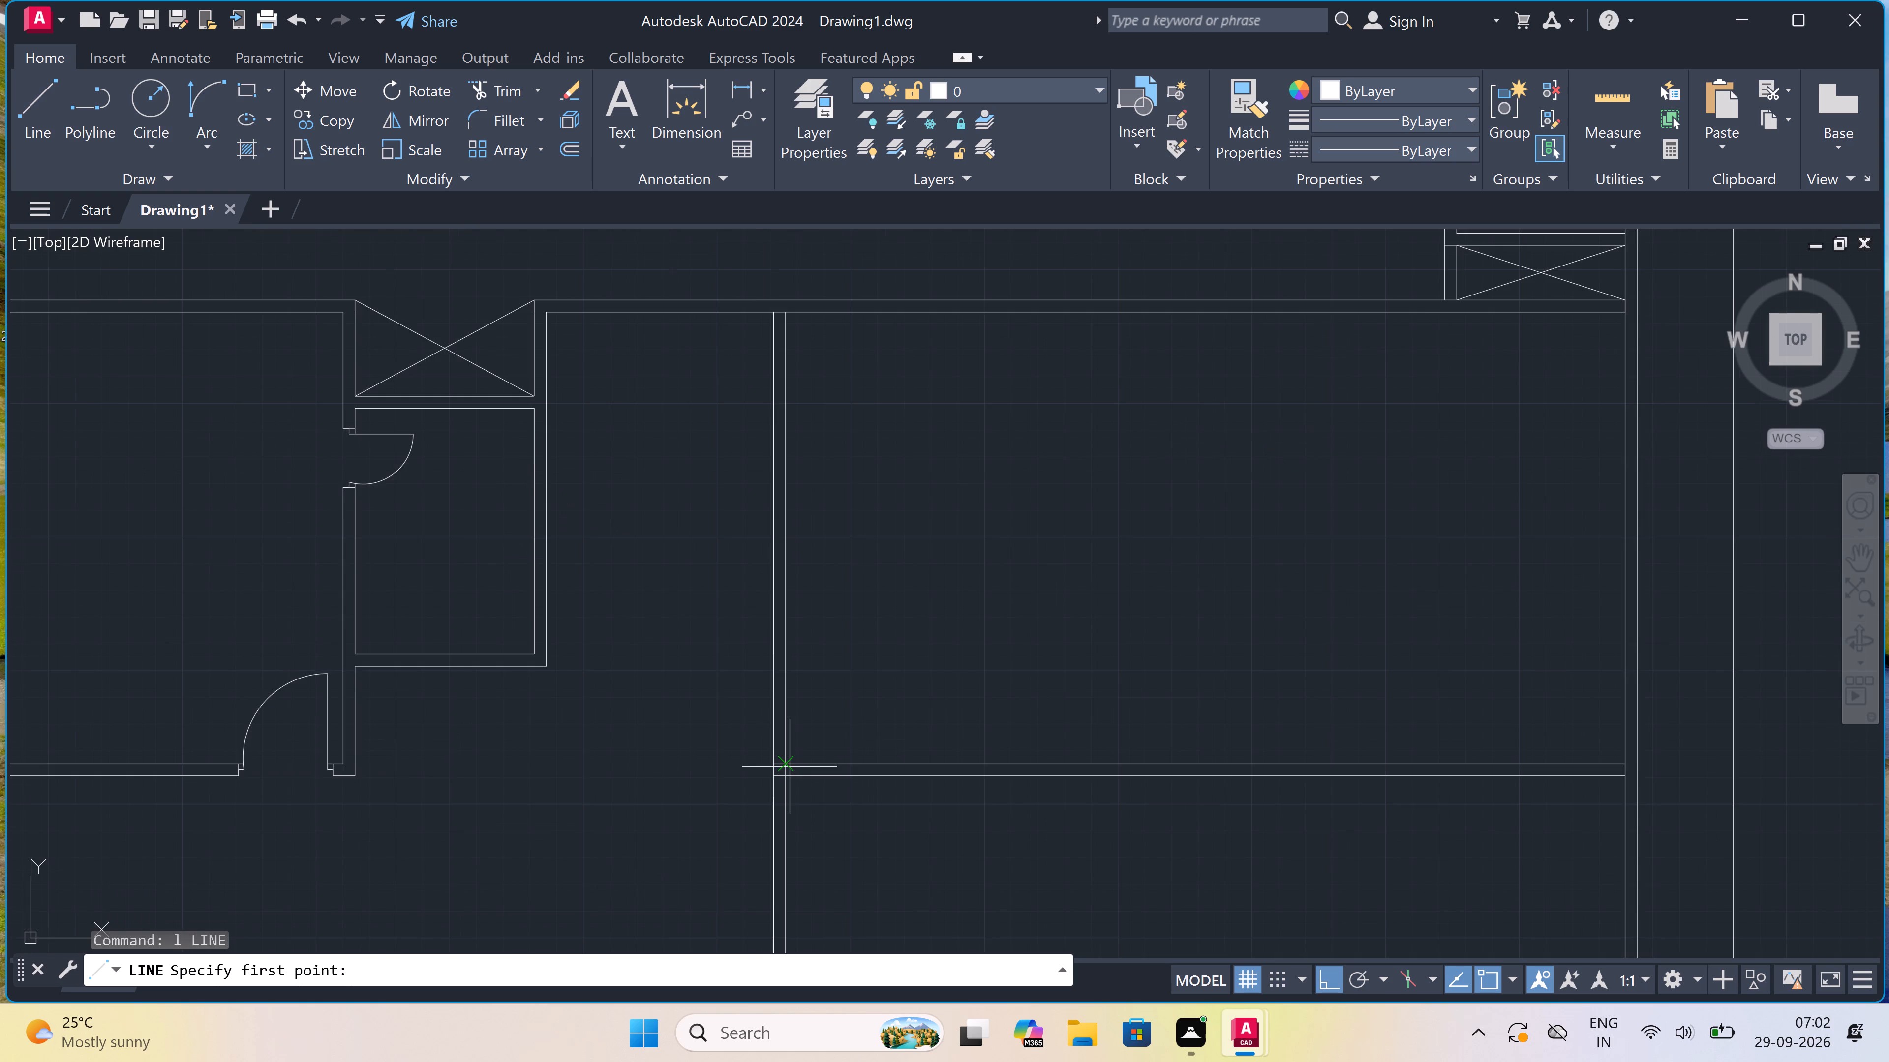
pyautogui.click(780, 787)
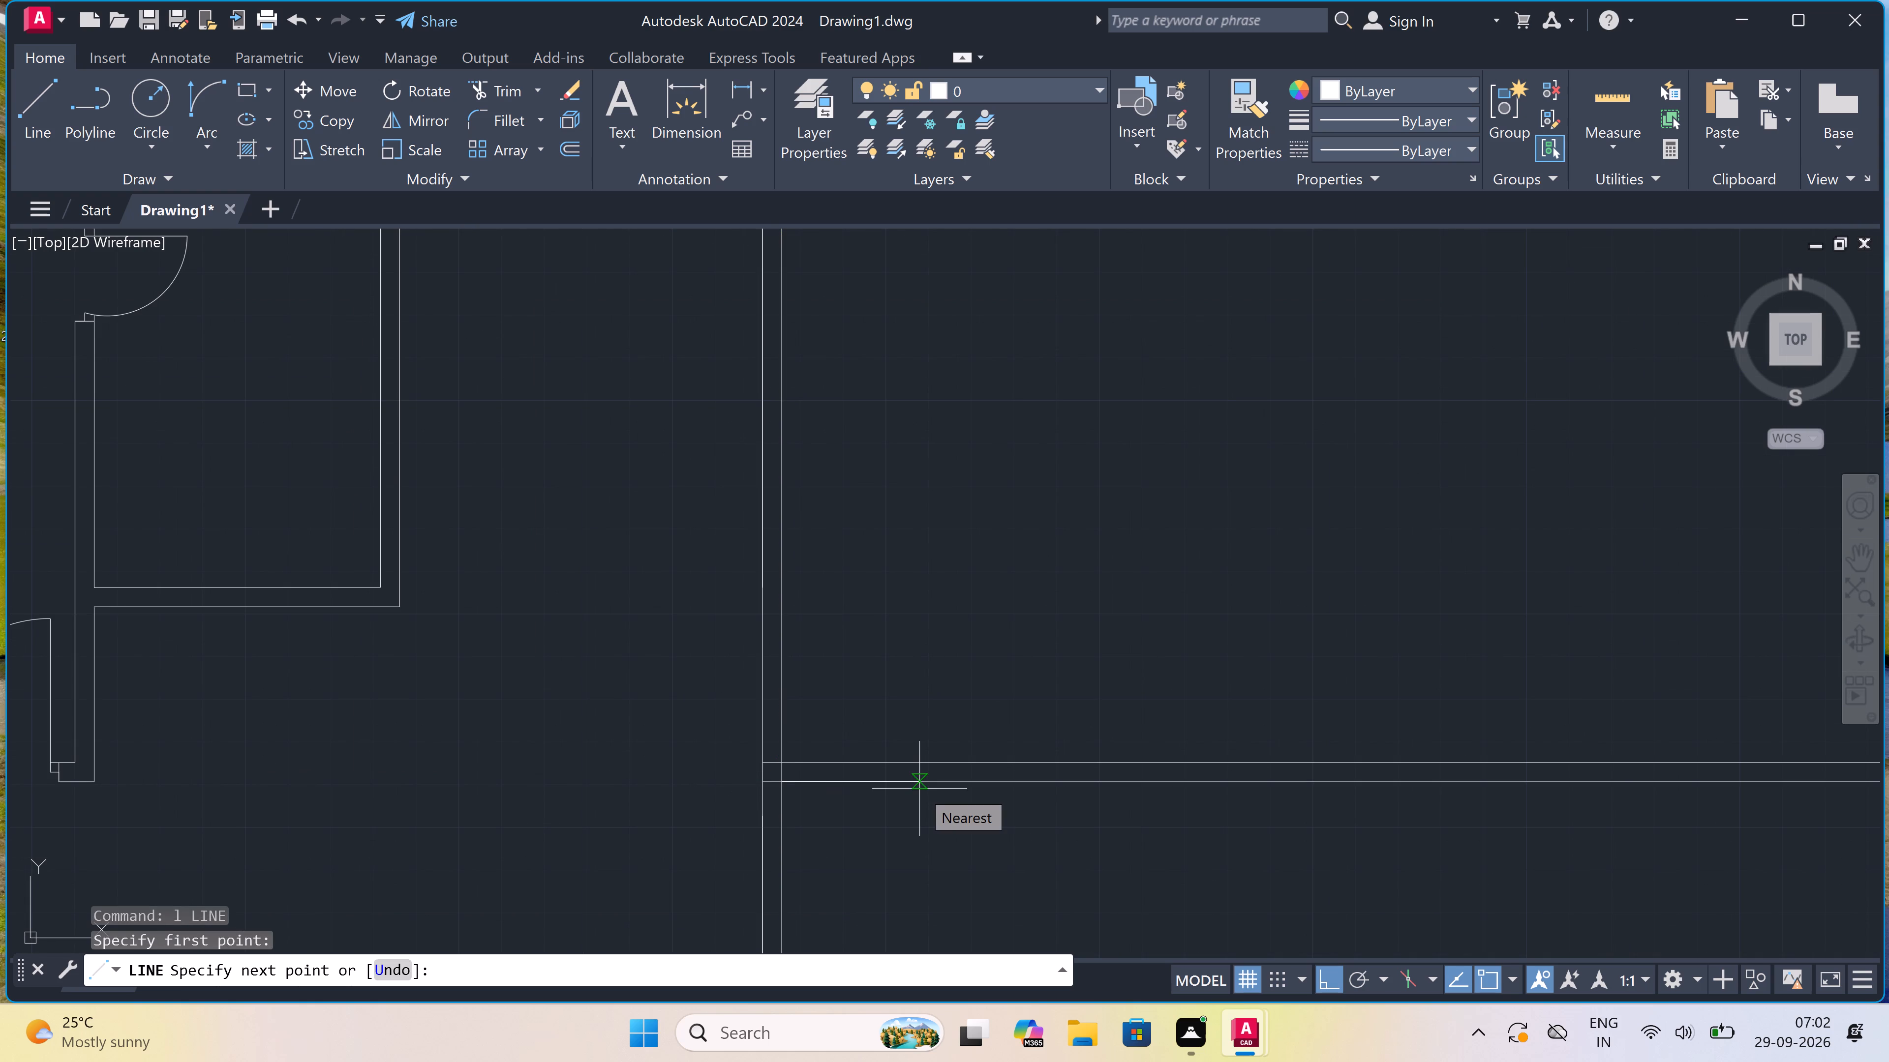
pyautogui.write('10\'8"')
pyautogui.press('space')
pyautogui.scroll(-1, 919, 789)
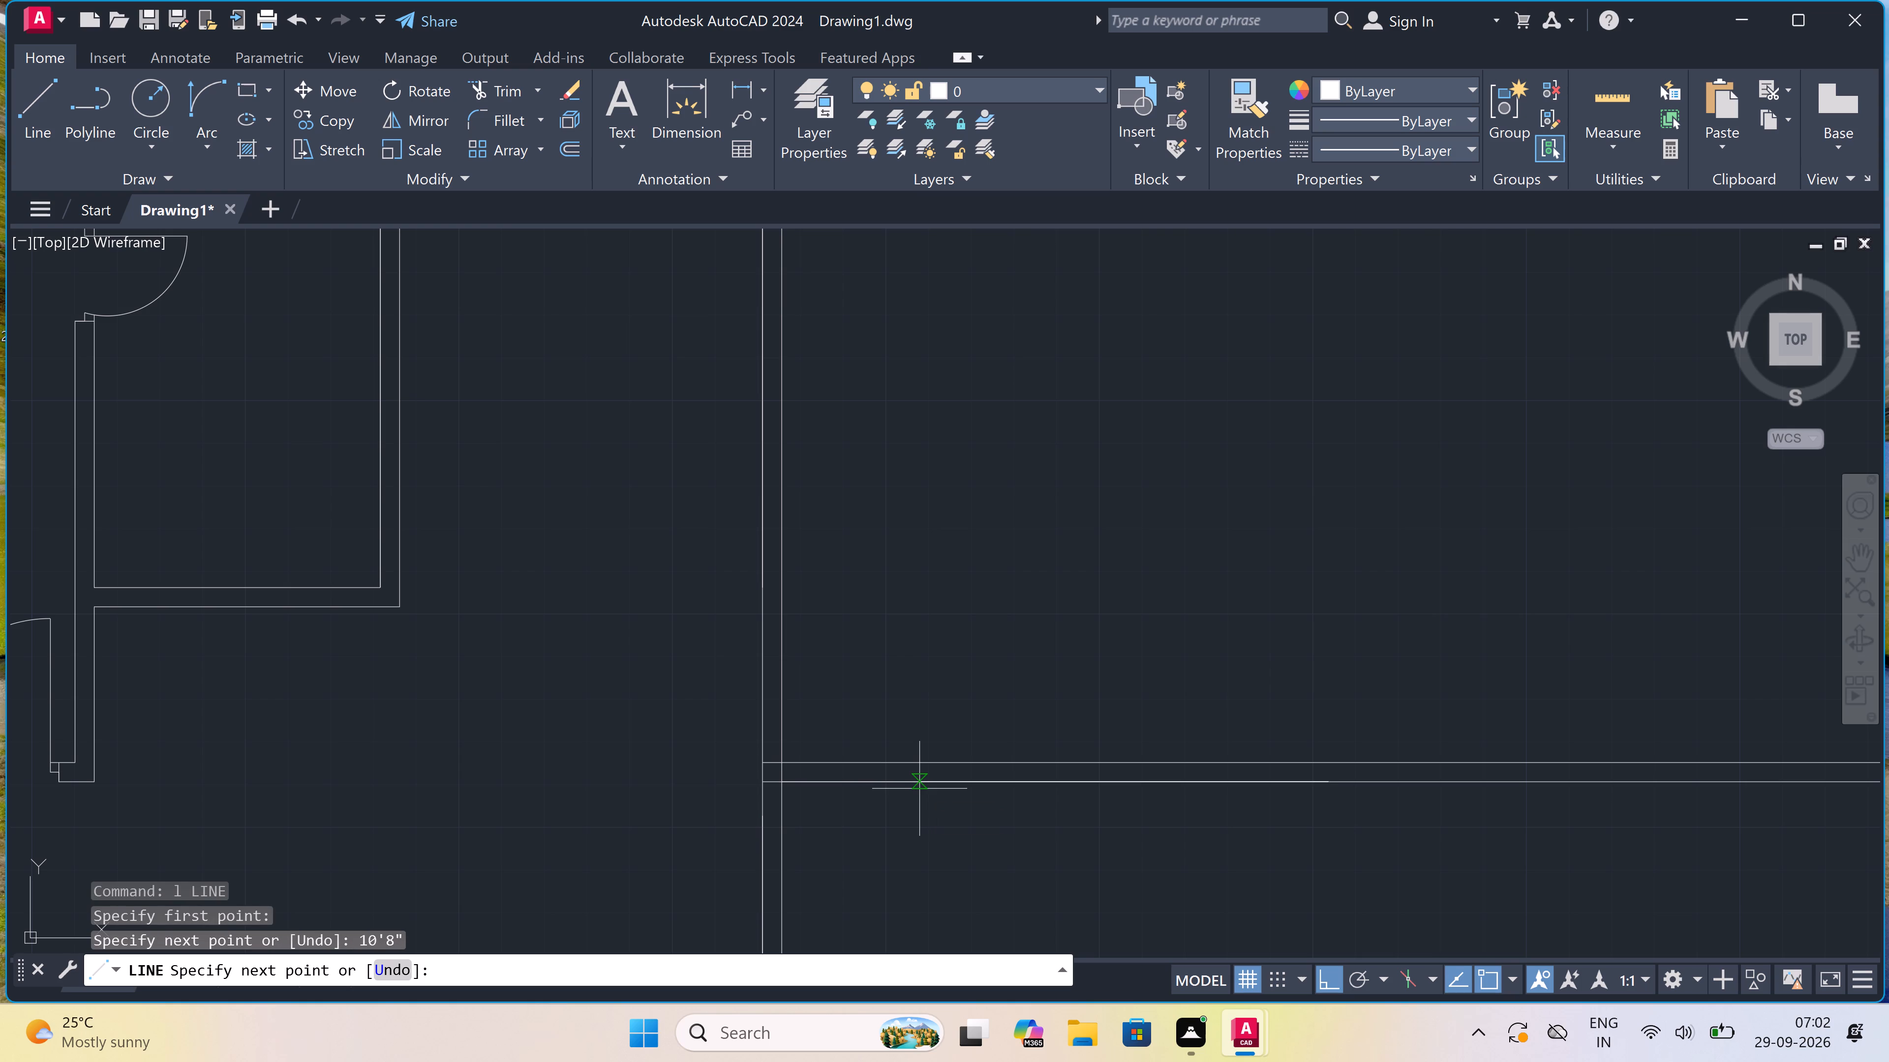
pyautogui.scroll(-2, 919, 789)
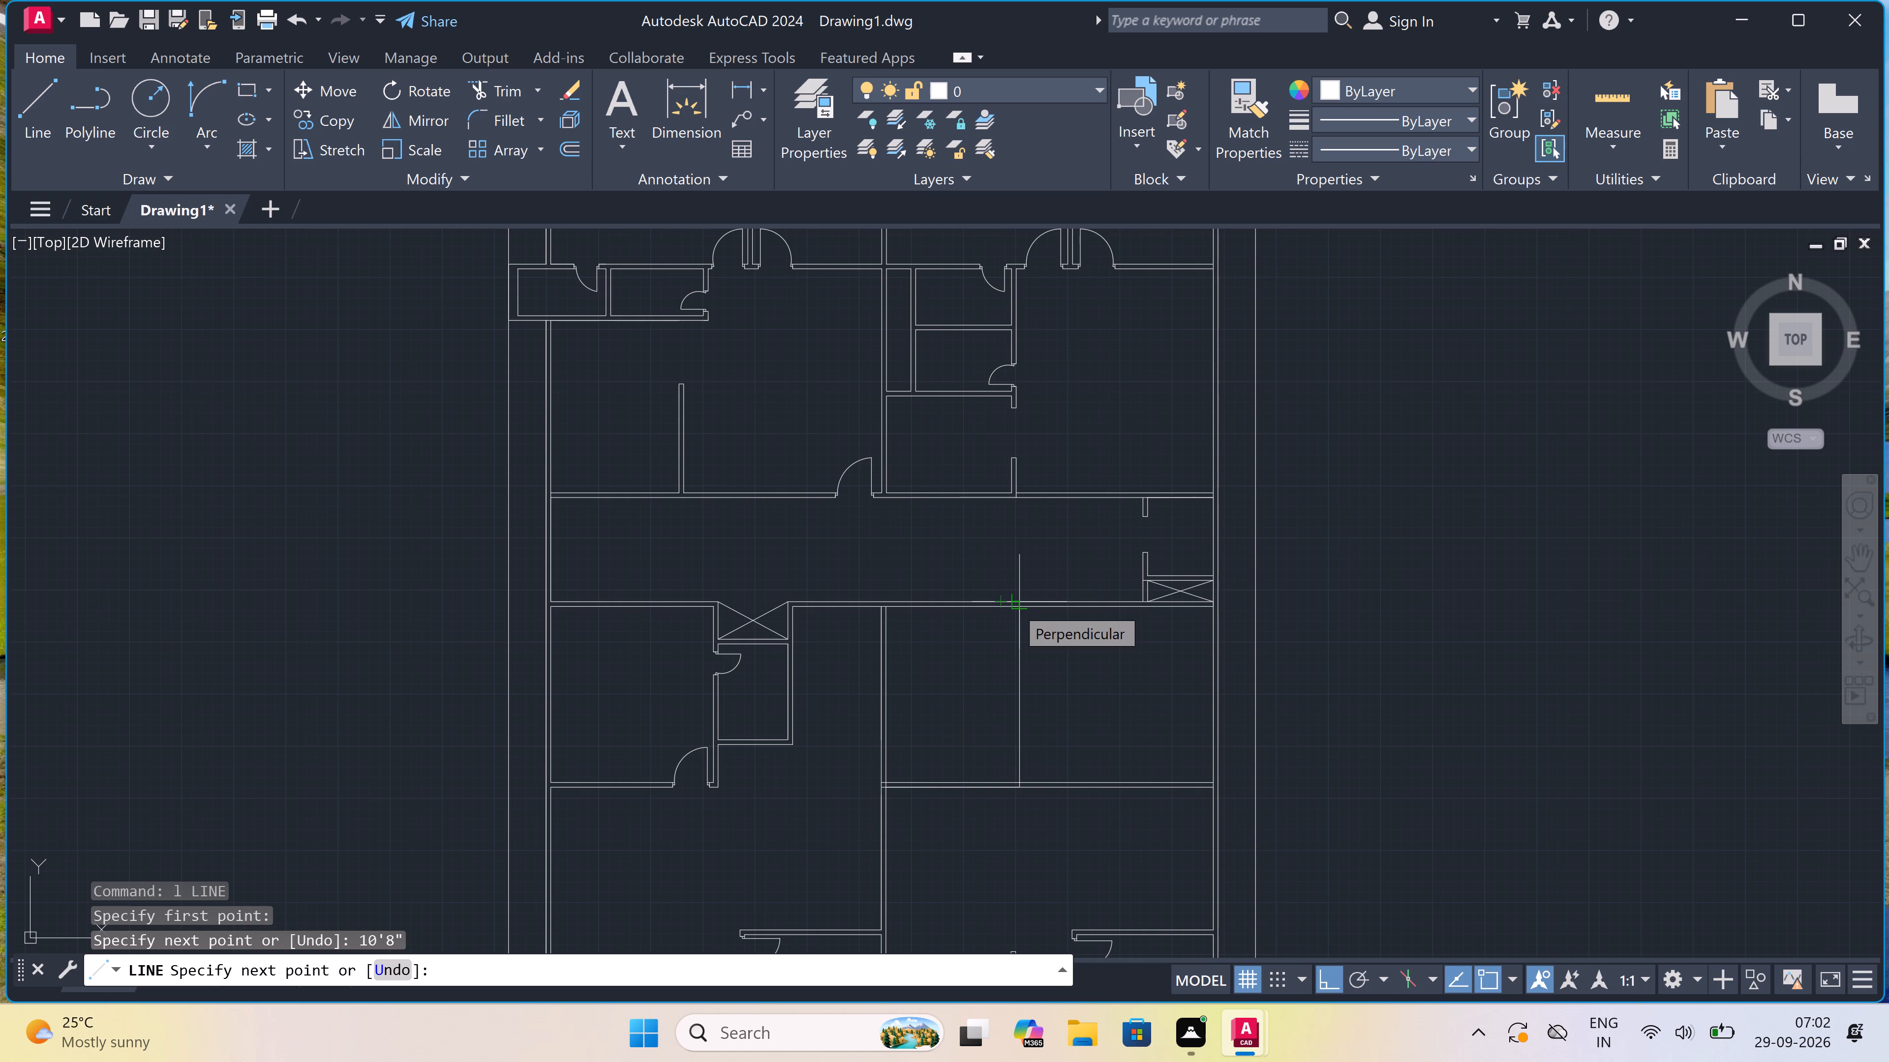
pyautogui.scroll(2, 1013, 605)
pyautogui.click(1032, 608)
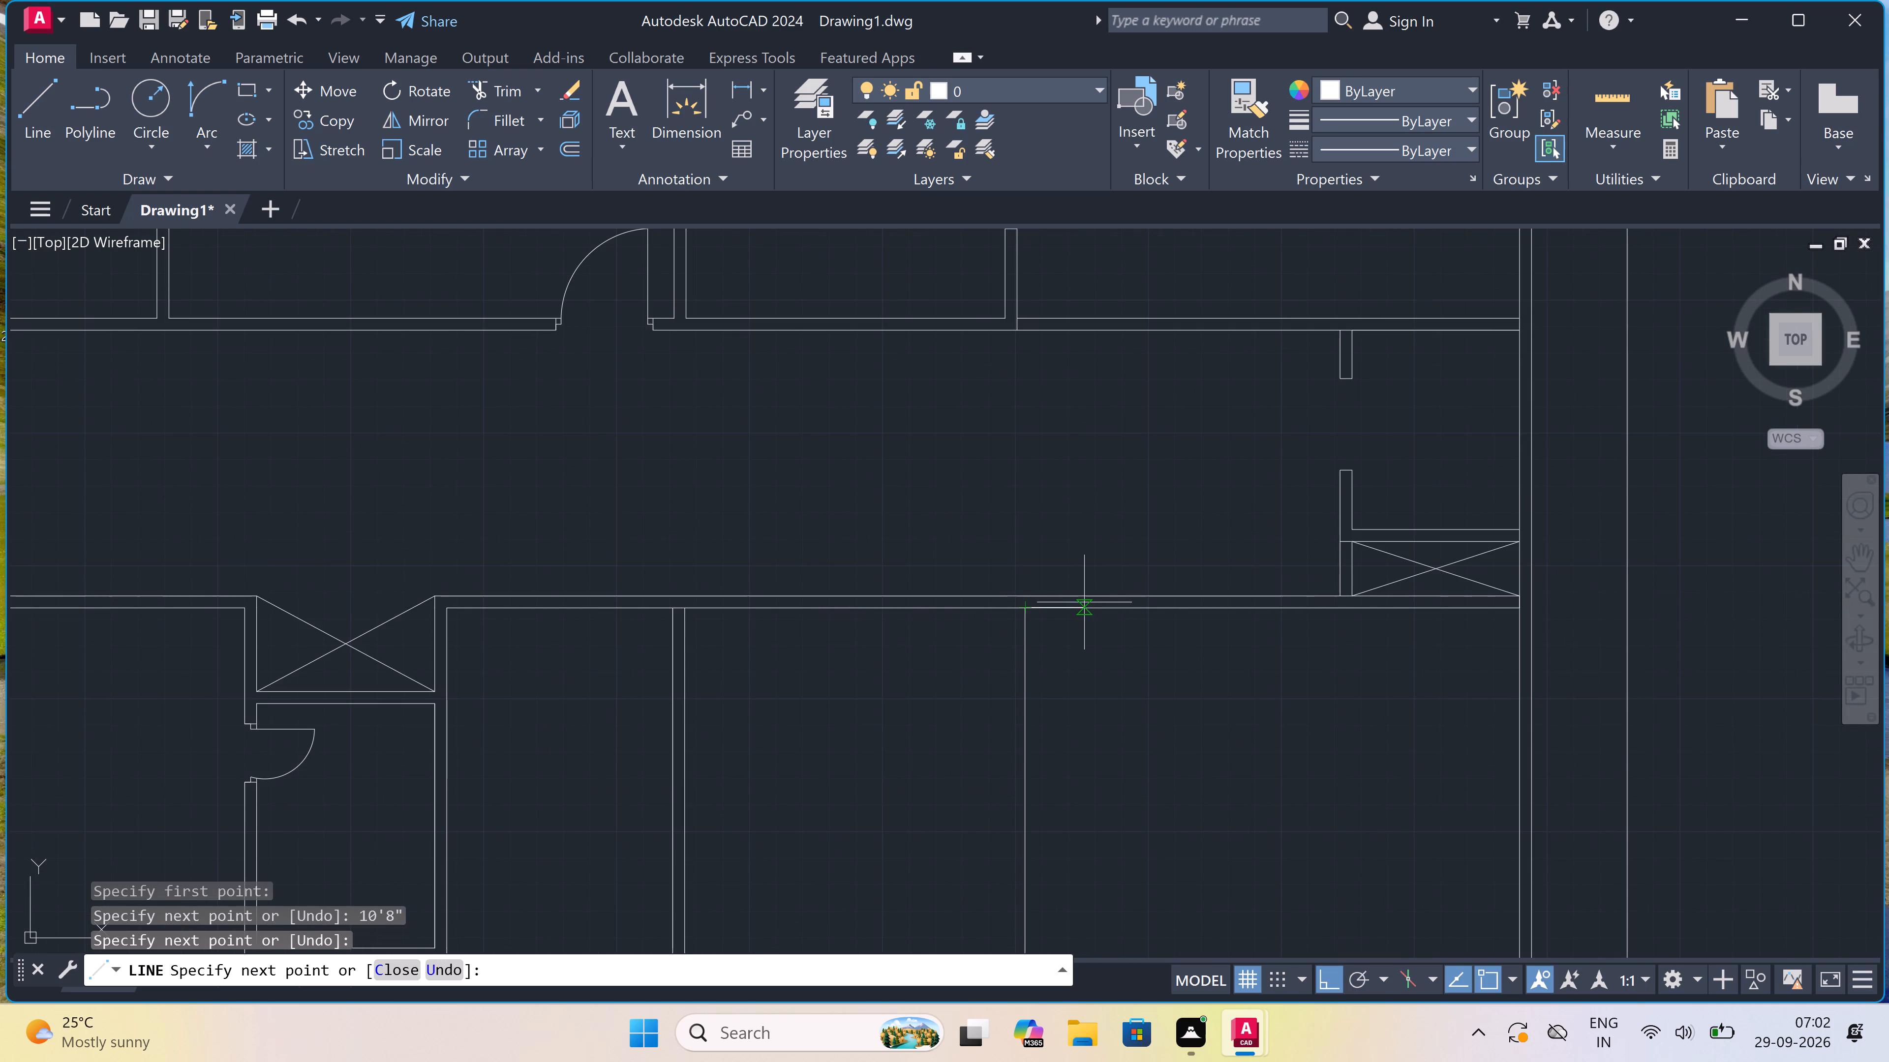
# Complete the vertical partition by continuing 4.5" east along the corridor wall and back down to the lower horizontal wall.
pyautogui.press('4')
pyautogui.press('.')
pyautogui.write('5"')
pyautogui.press('space')
pyautogui.scroll(-3, 1085, 602)
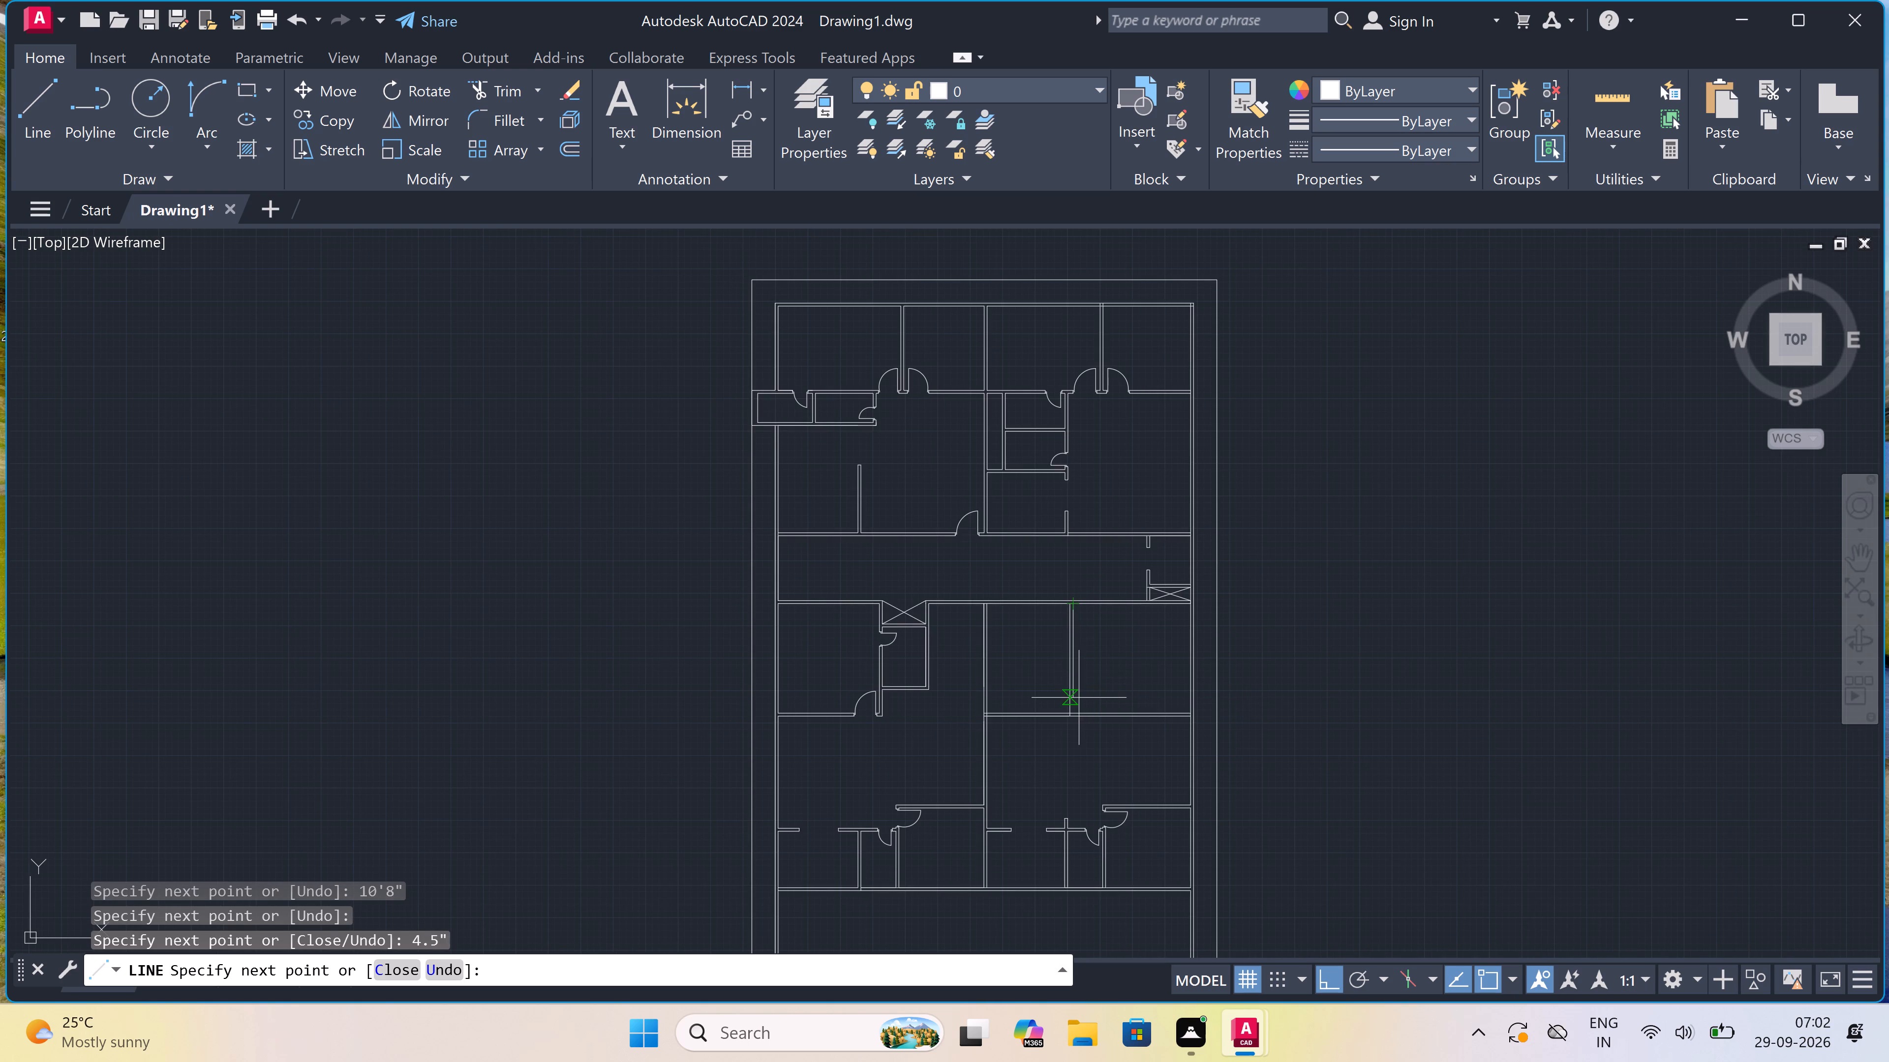
pyautogui.scroll(4, 1076, 699)
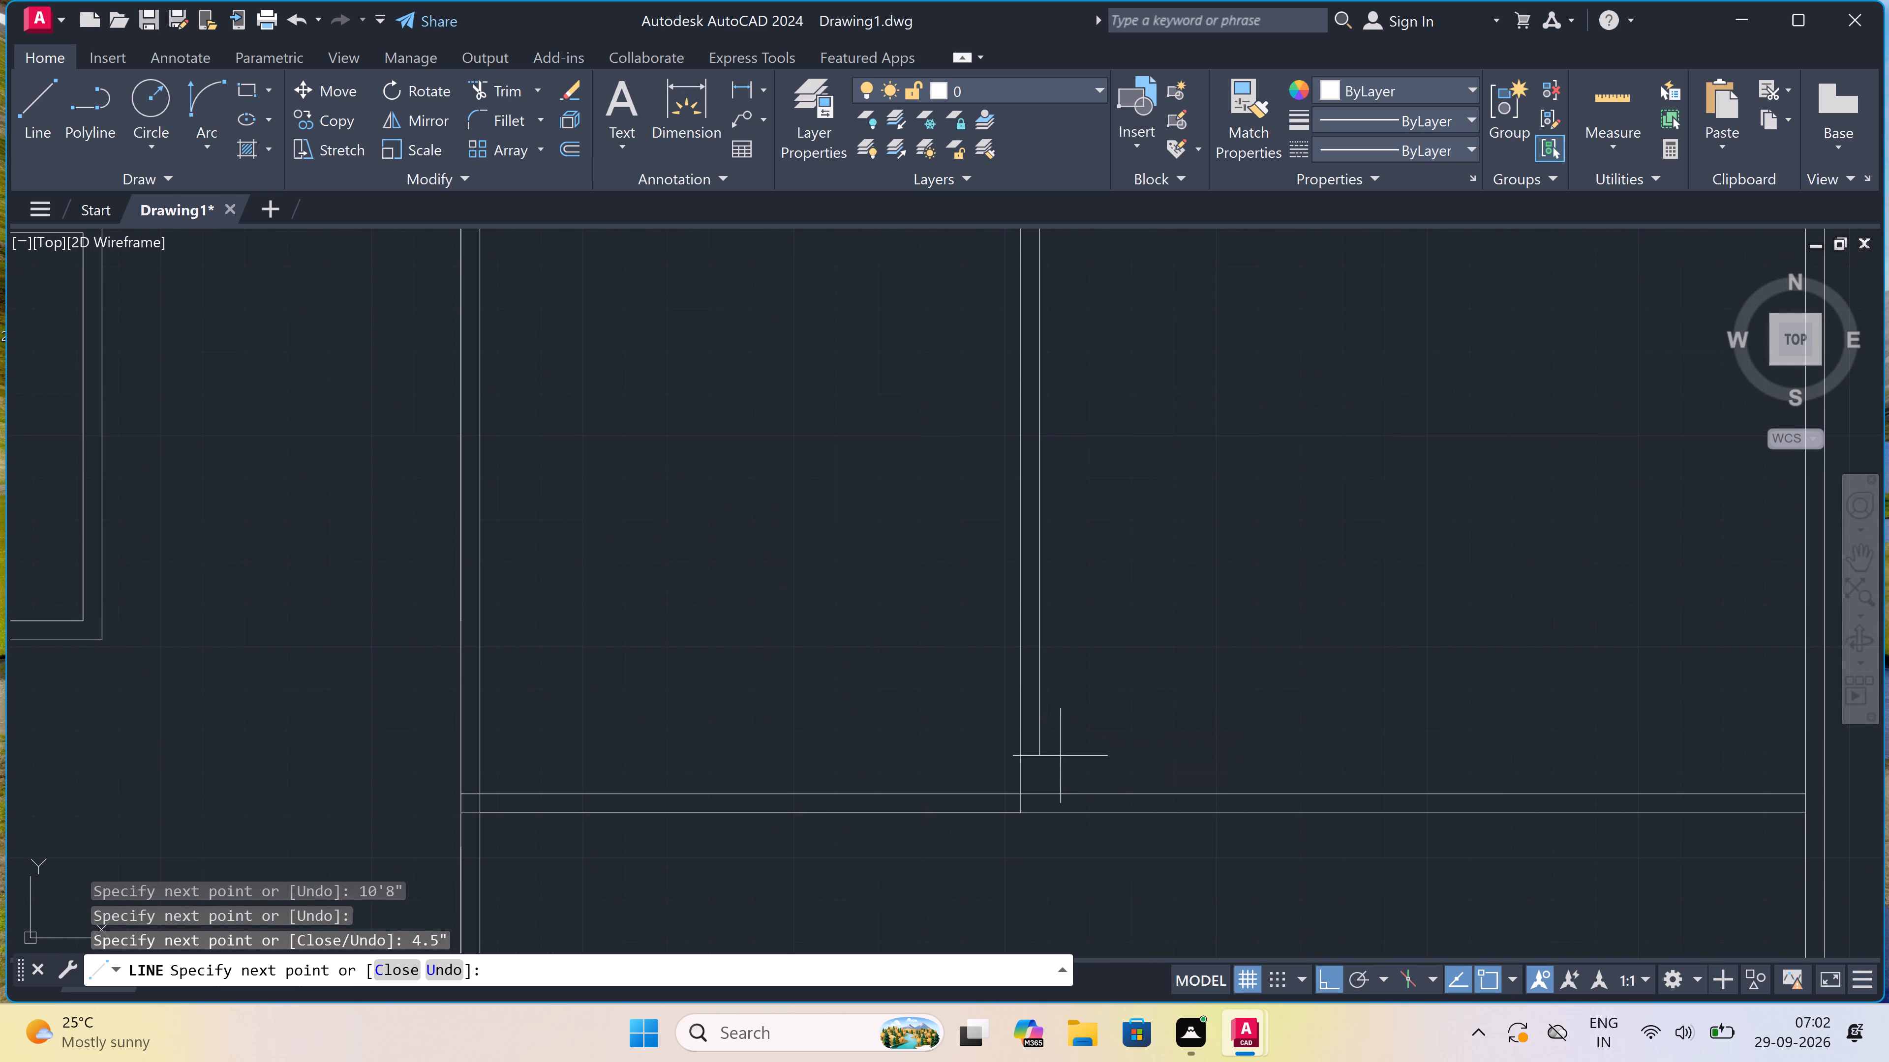
pyautogui.click(1034, 801)
pyautogui.press('Escape')
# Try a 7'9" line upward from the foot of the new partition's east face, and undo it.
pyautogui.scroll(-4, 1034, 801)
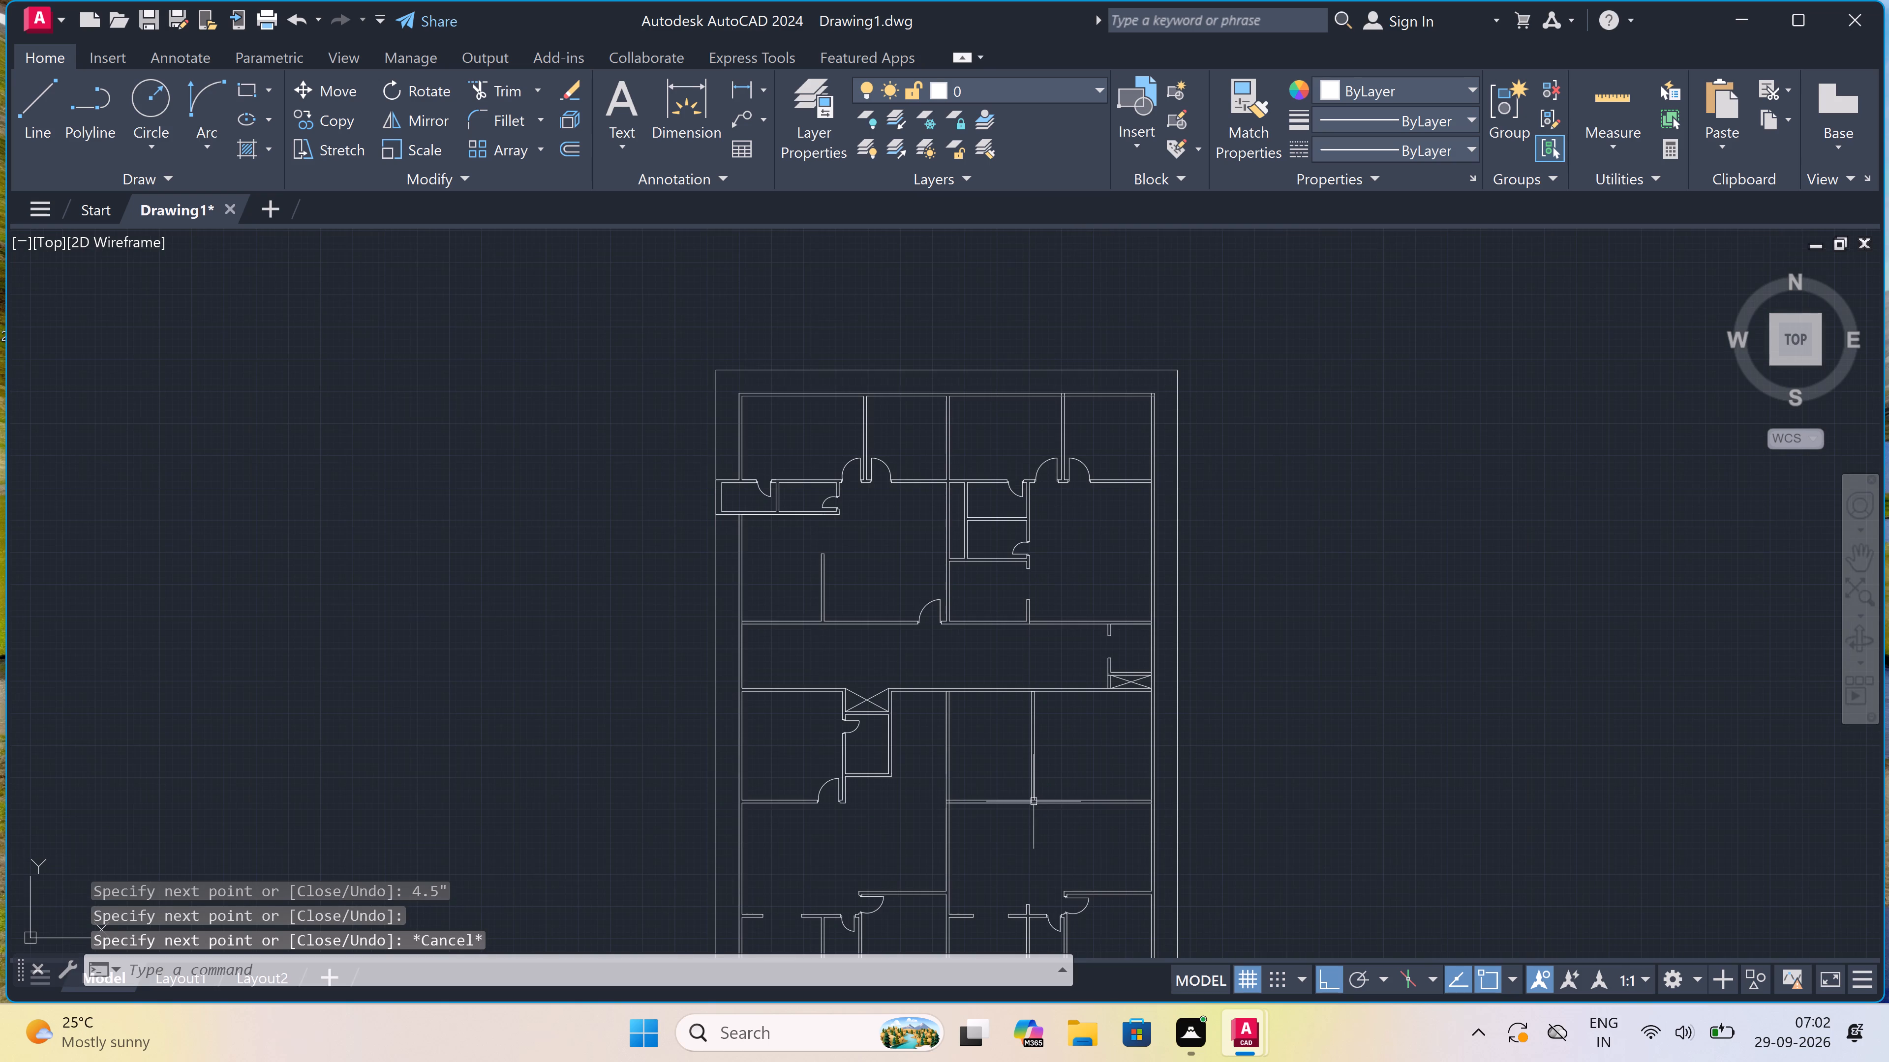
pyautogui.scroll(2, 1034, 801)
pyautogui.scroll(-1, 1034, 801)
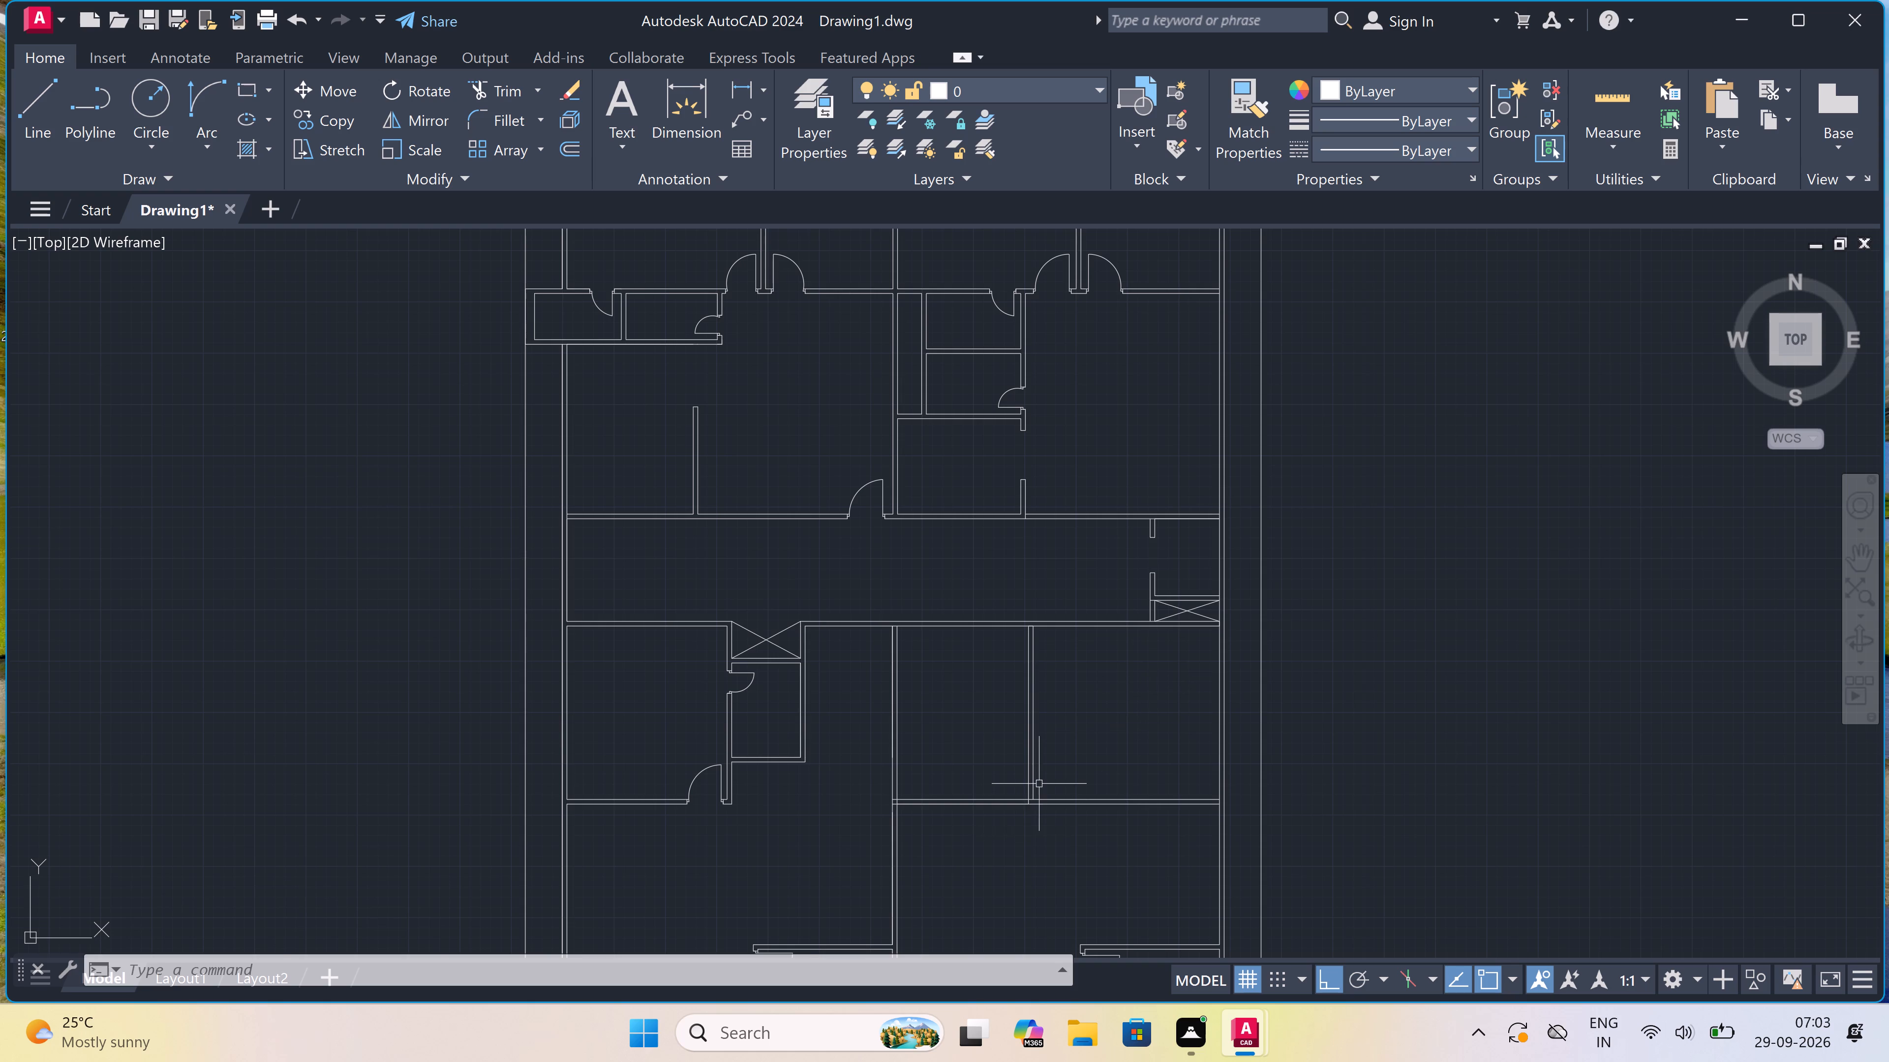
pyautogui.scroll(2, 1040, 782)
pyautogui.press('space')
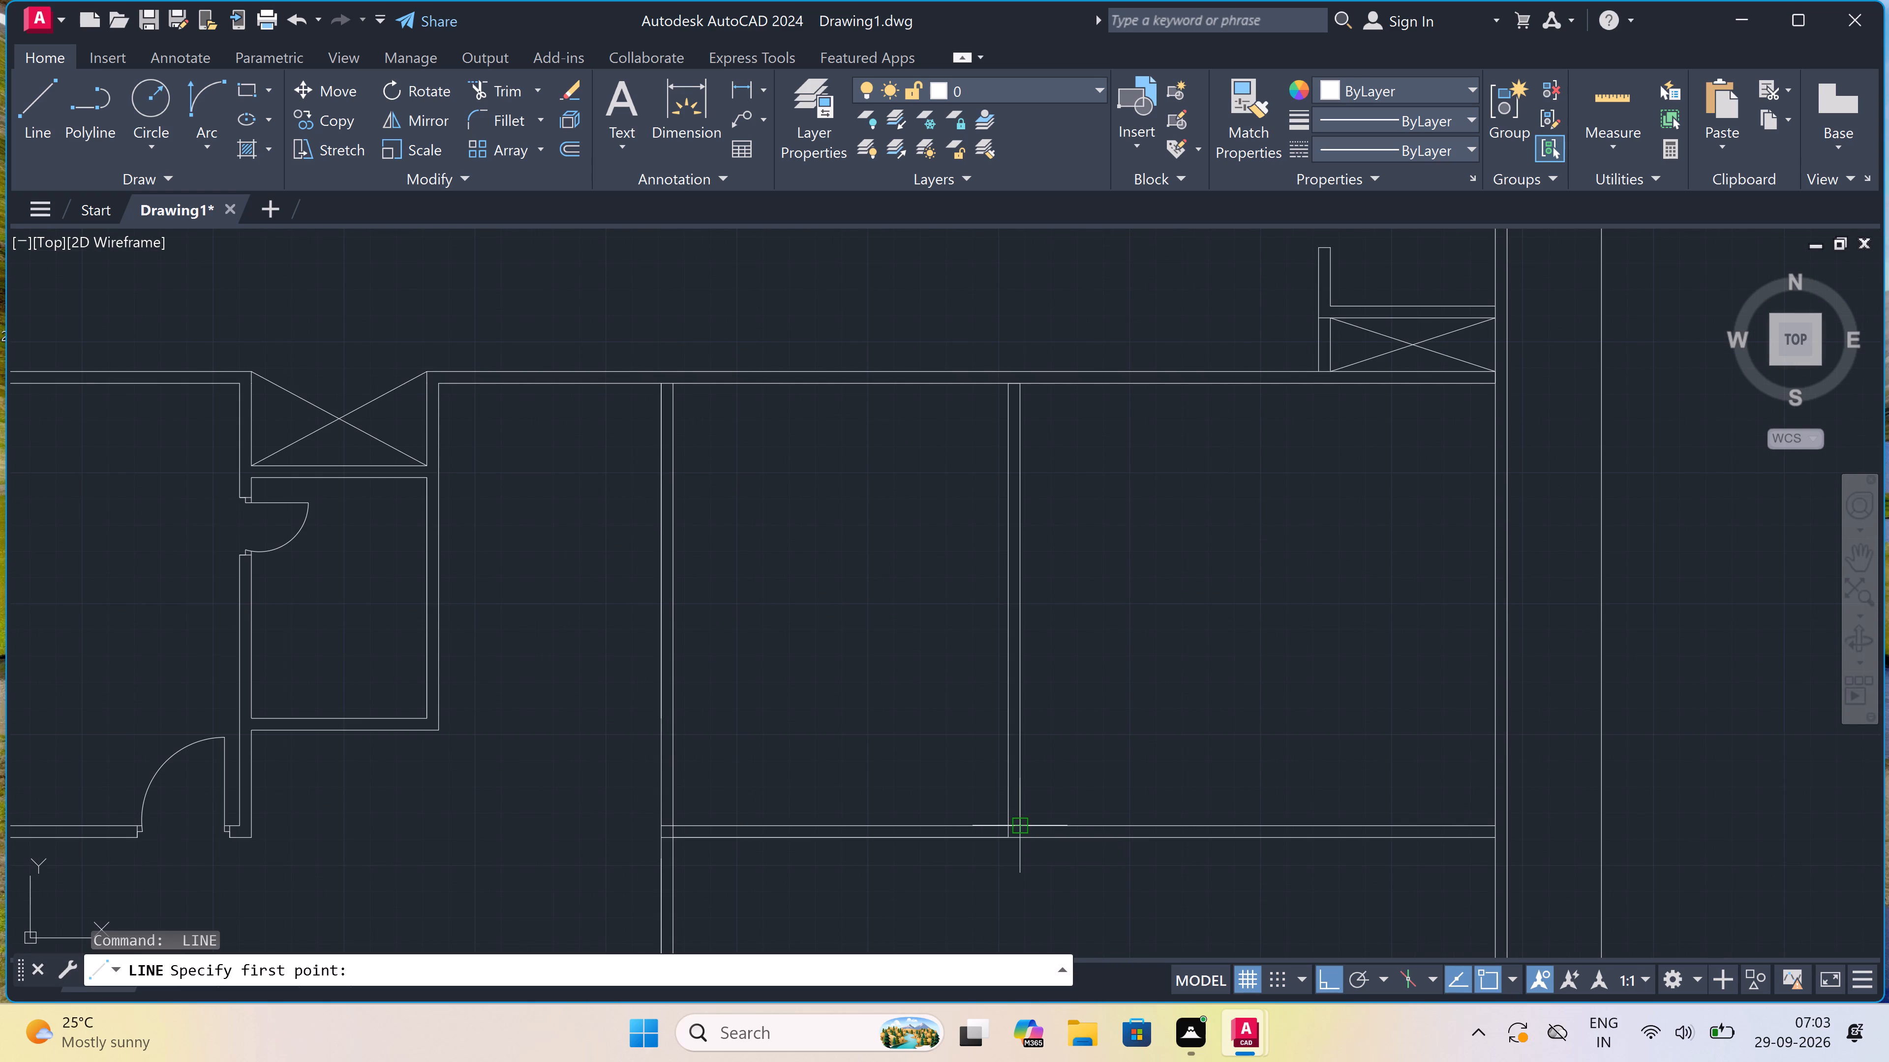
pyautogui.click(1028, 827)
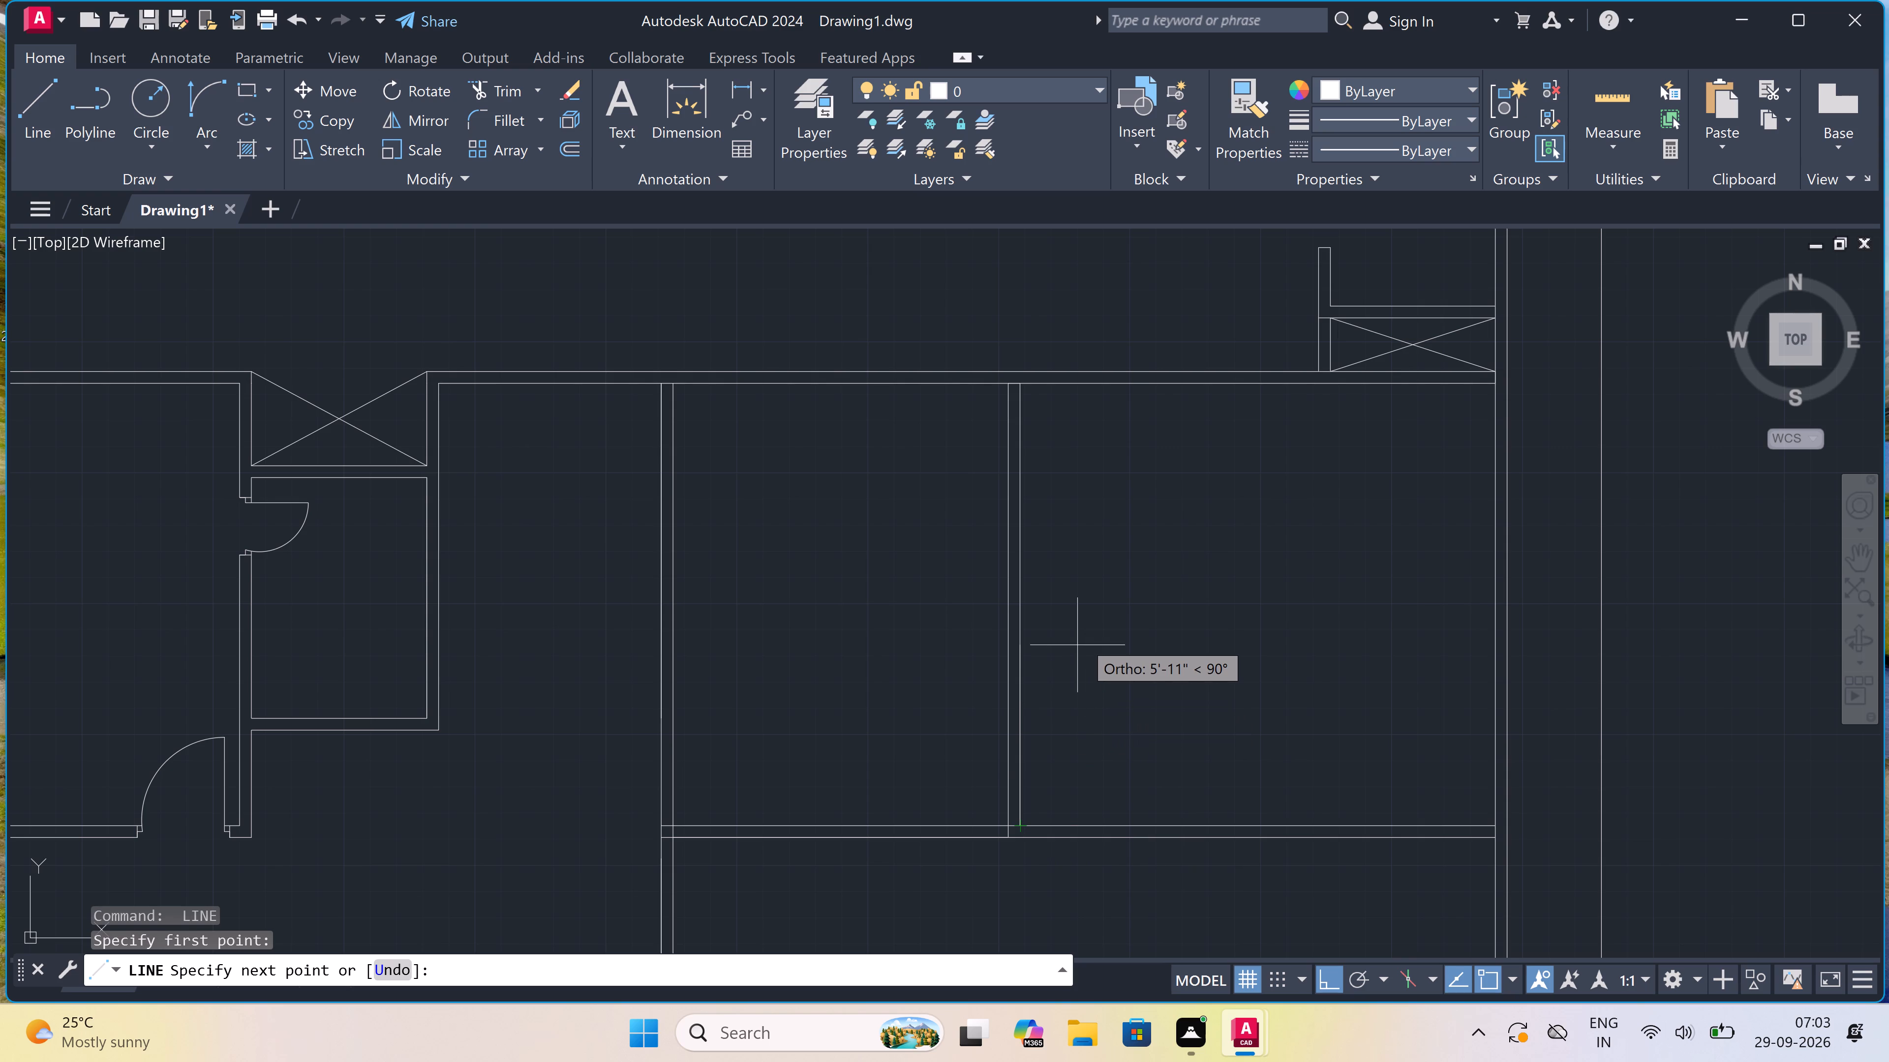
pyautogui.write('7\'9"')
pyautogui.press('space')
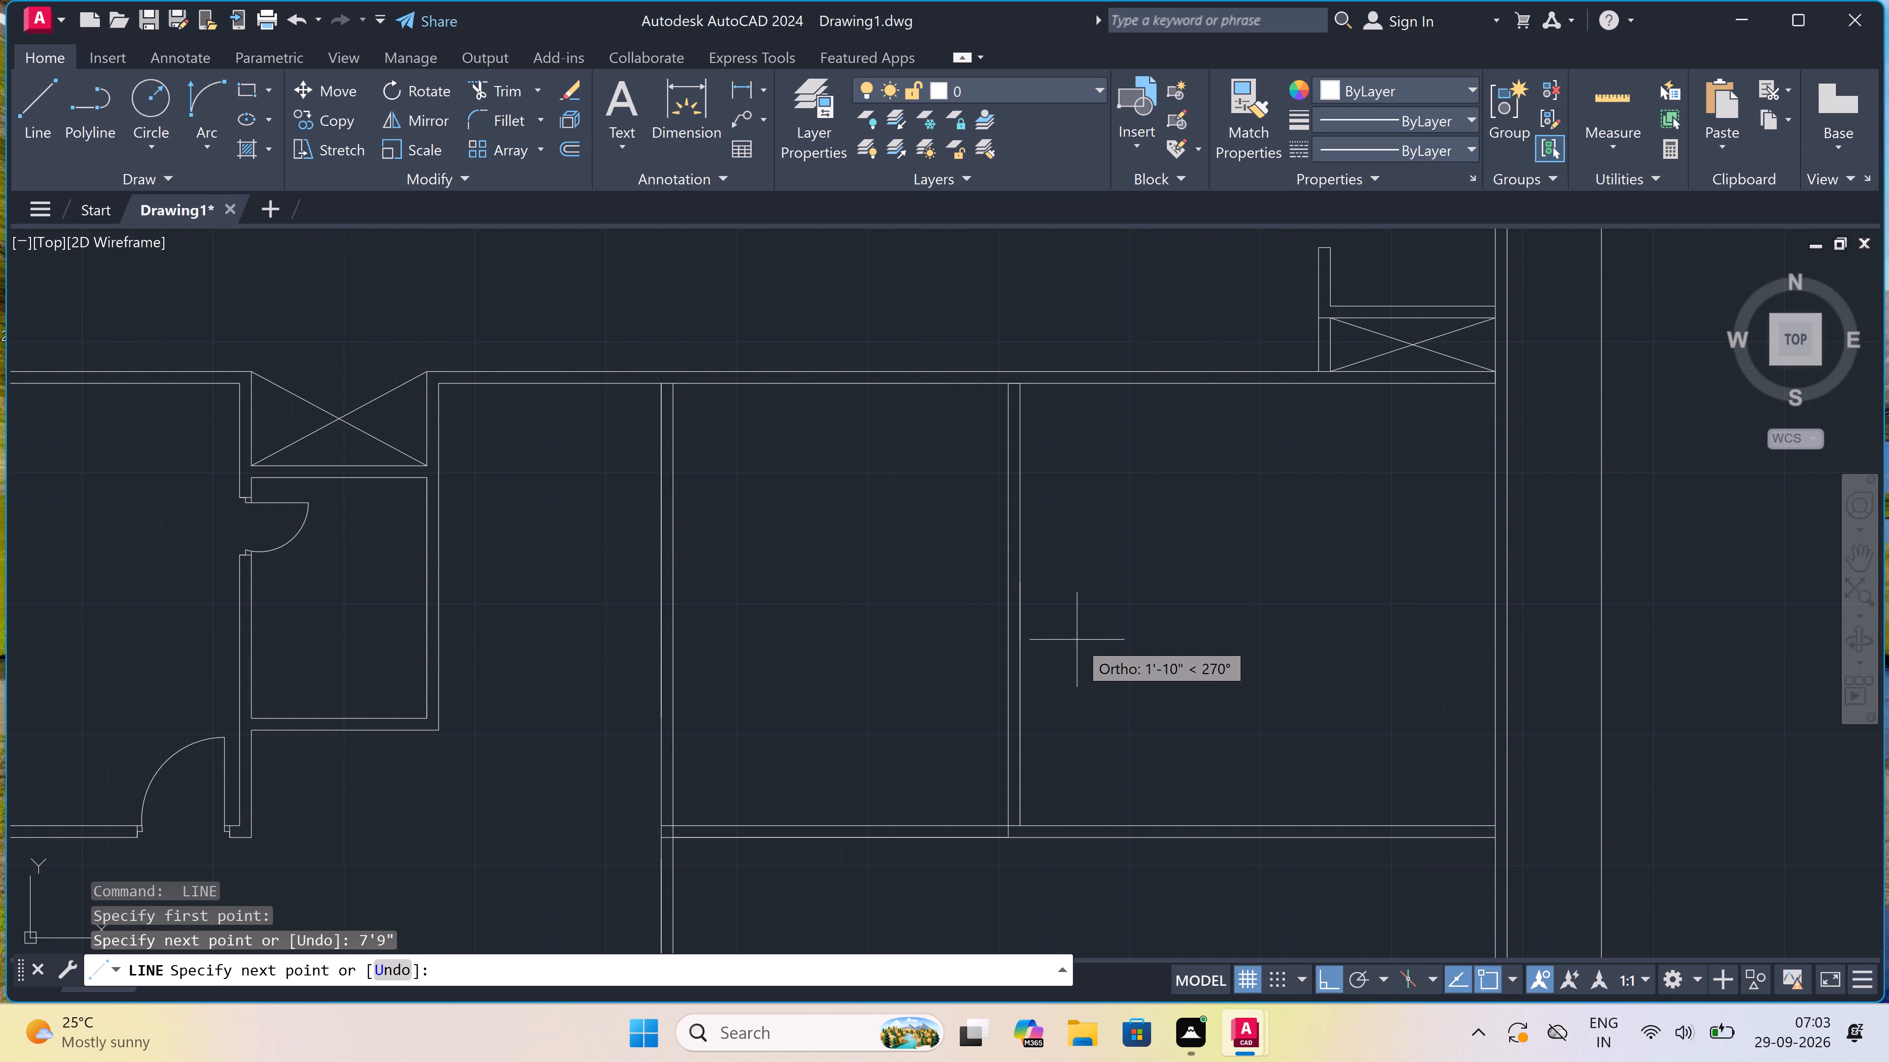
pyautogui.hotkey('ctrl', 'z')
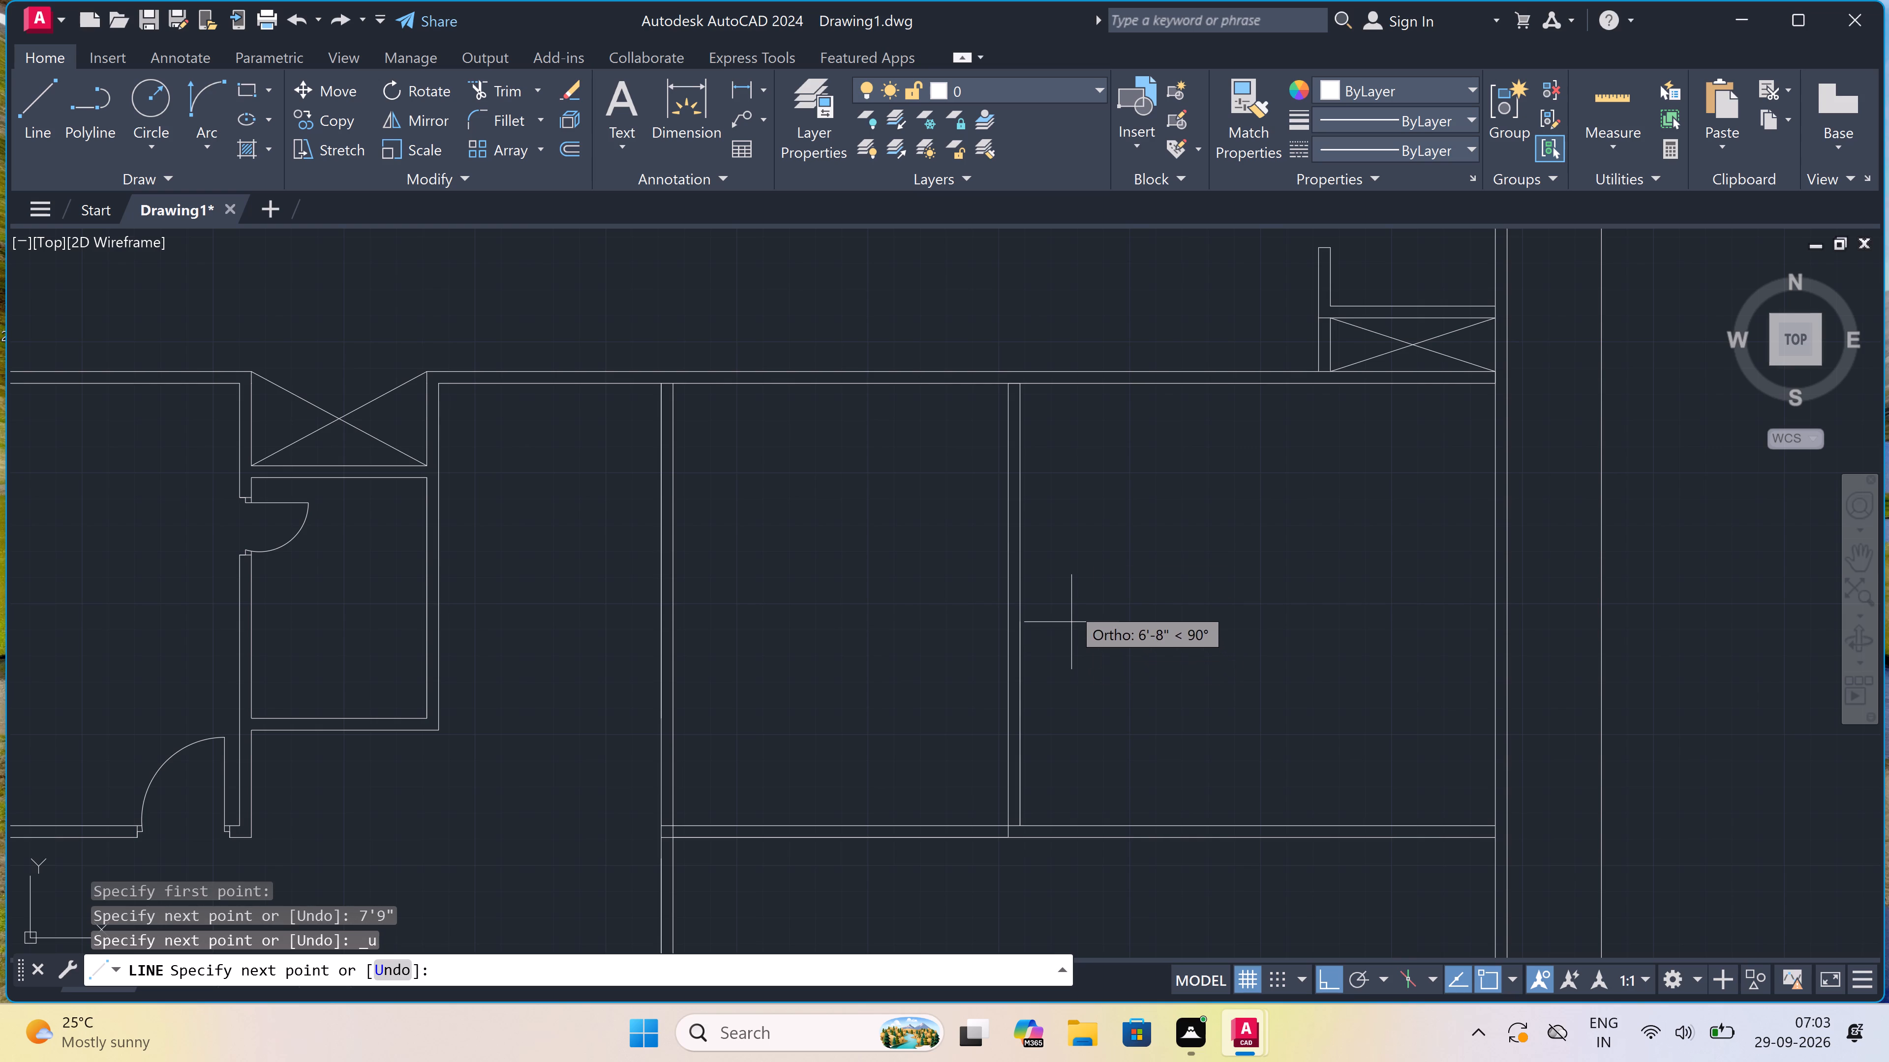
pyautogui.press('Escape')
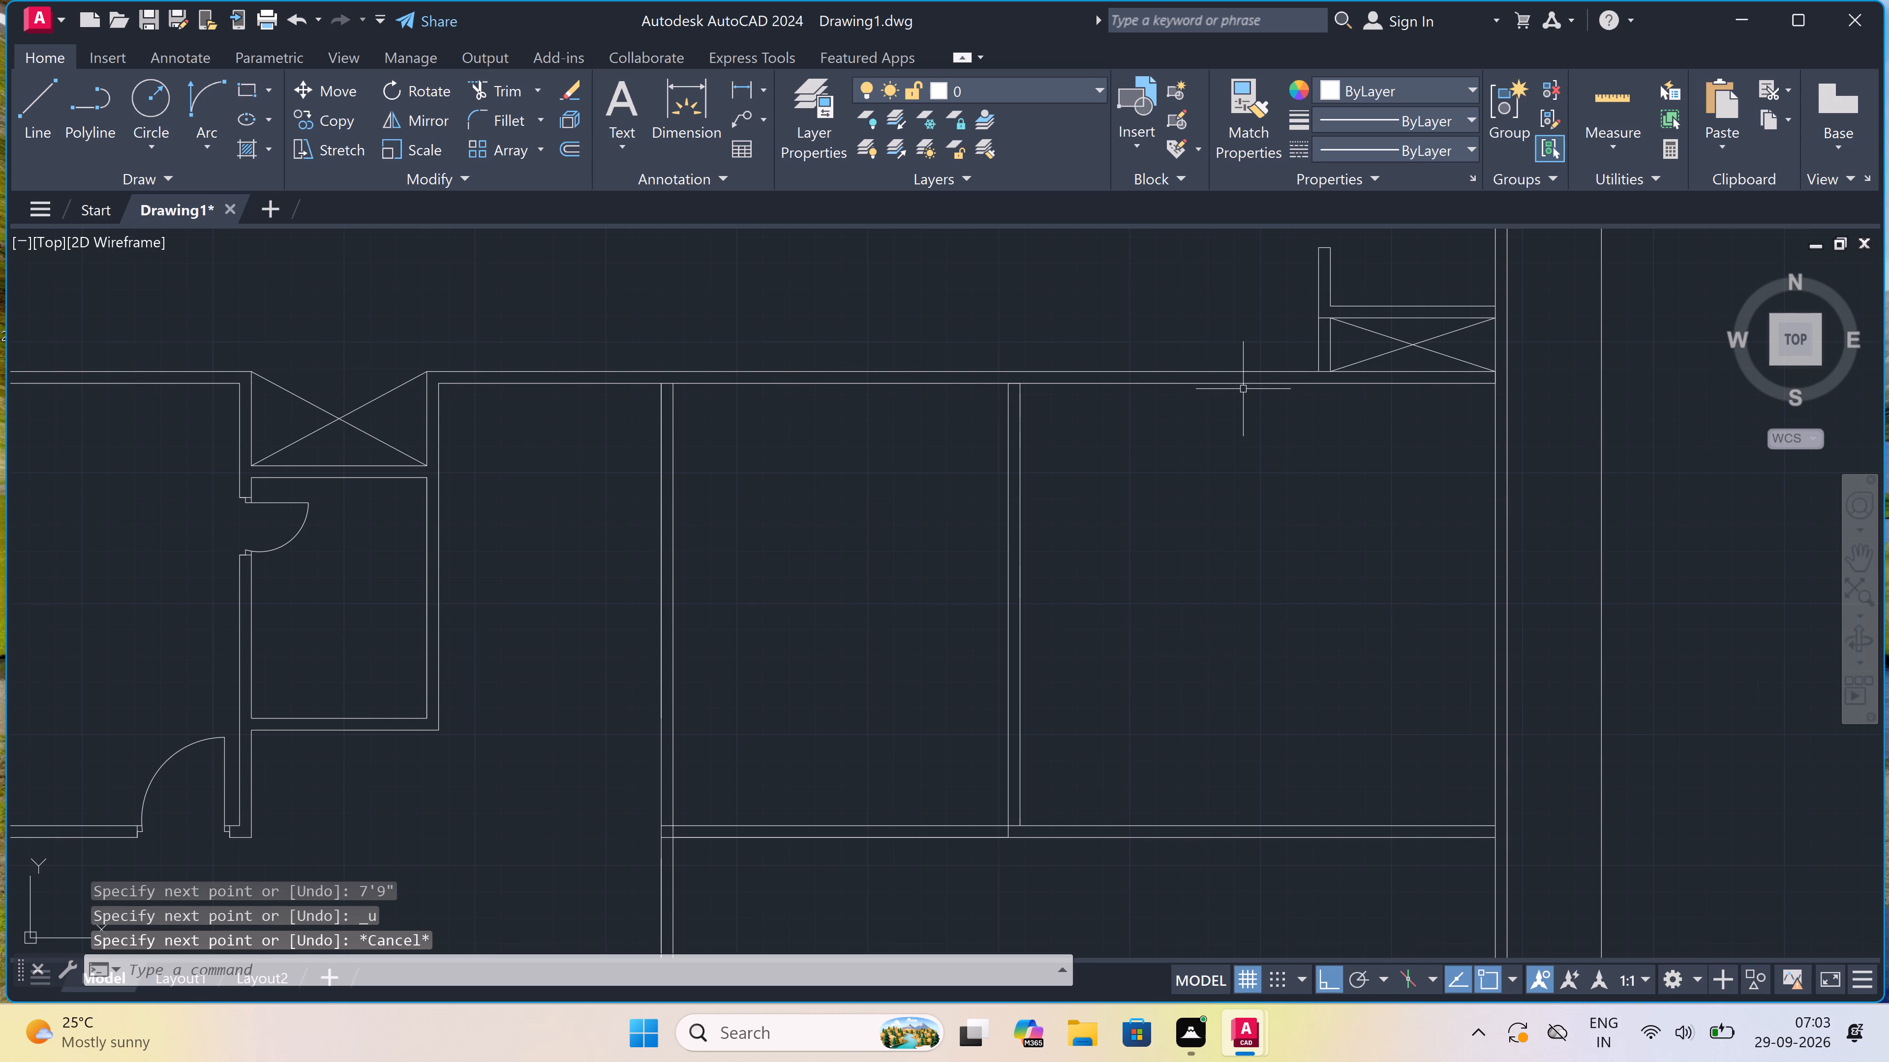
# Draw a second 4.5" vertical partition up to the corridor wall, 4'6" east of the new partition's east face, from the lower horizontal wall.
pyautogui.press('space')
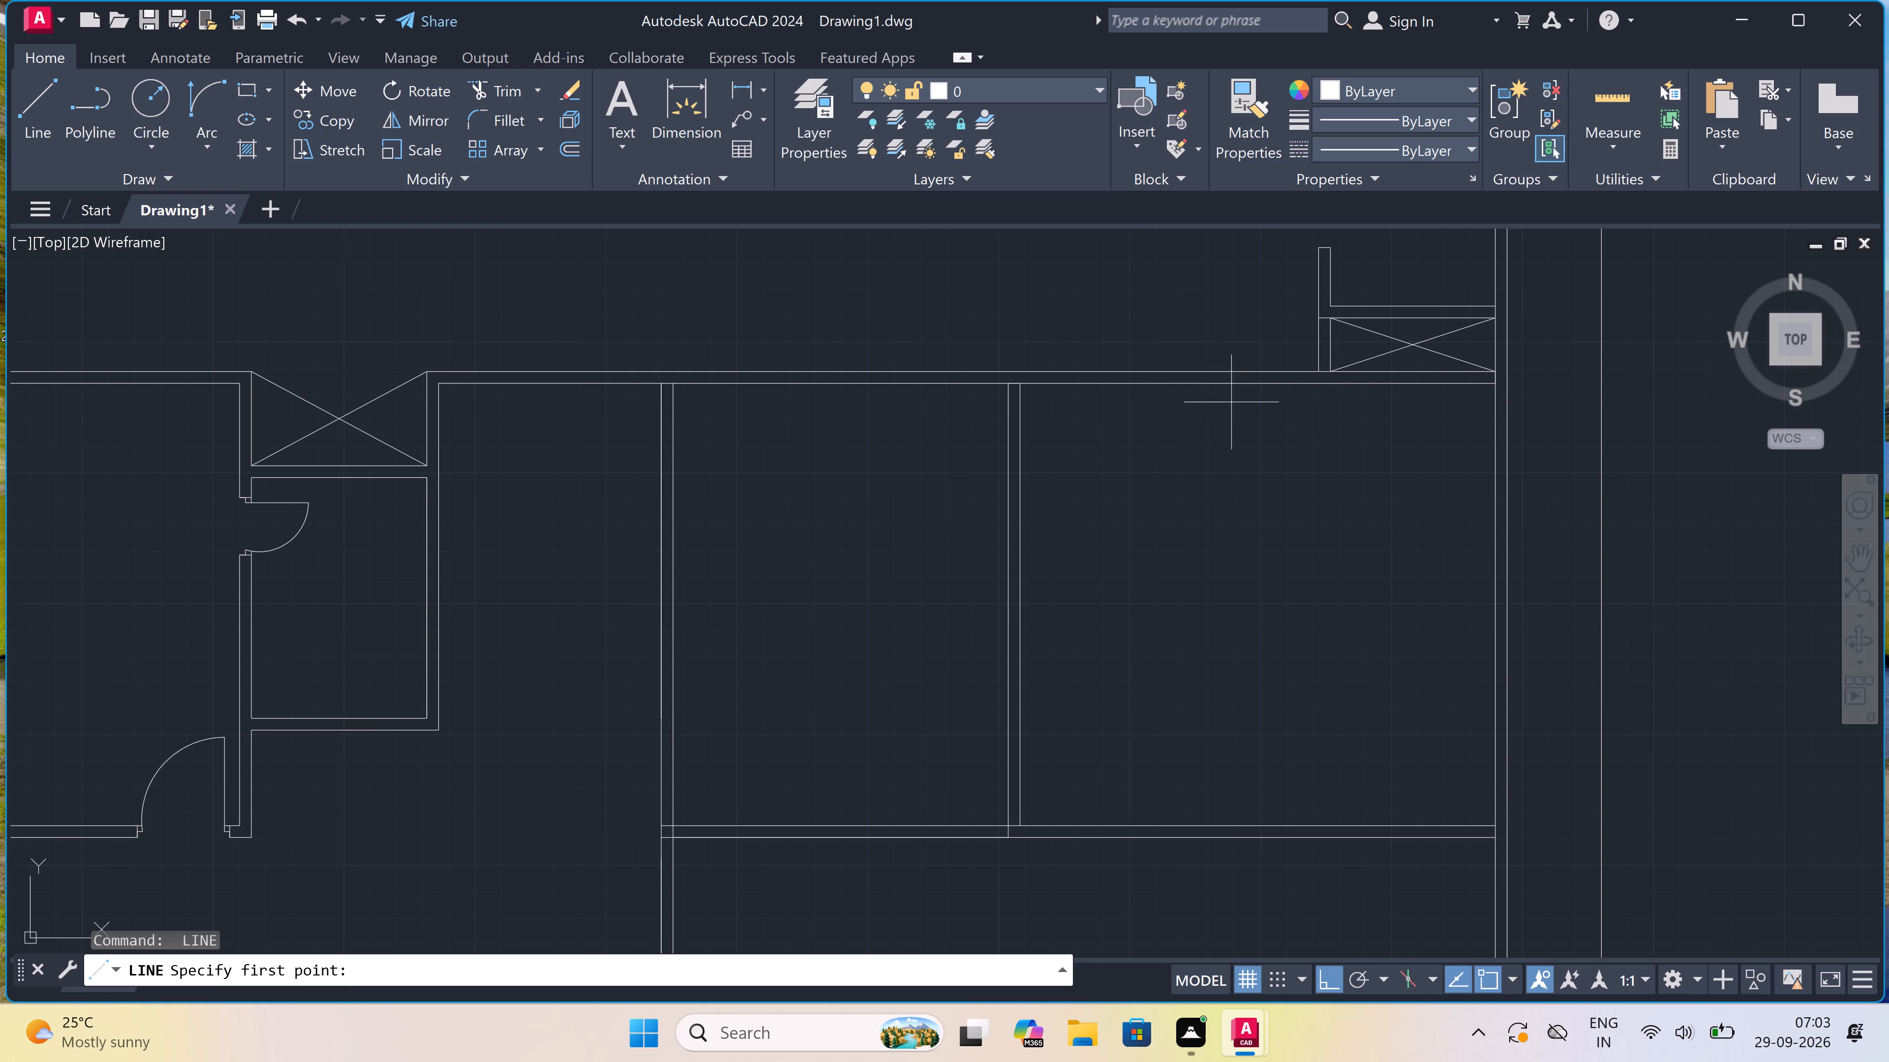
pyautogui.click(1022, 827)
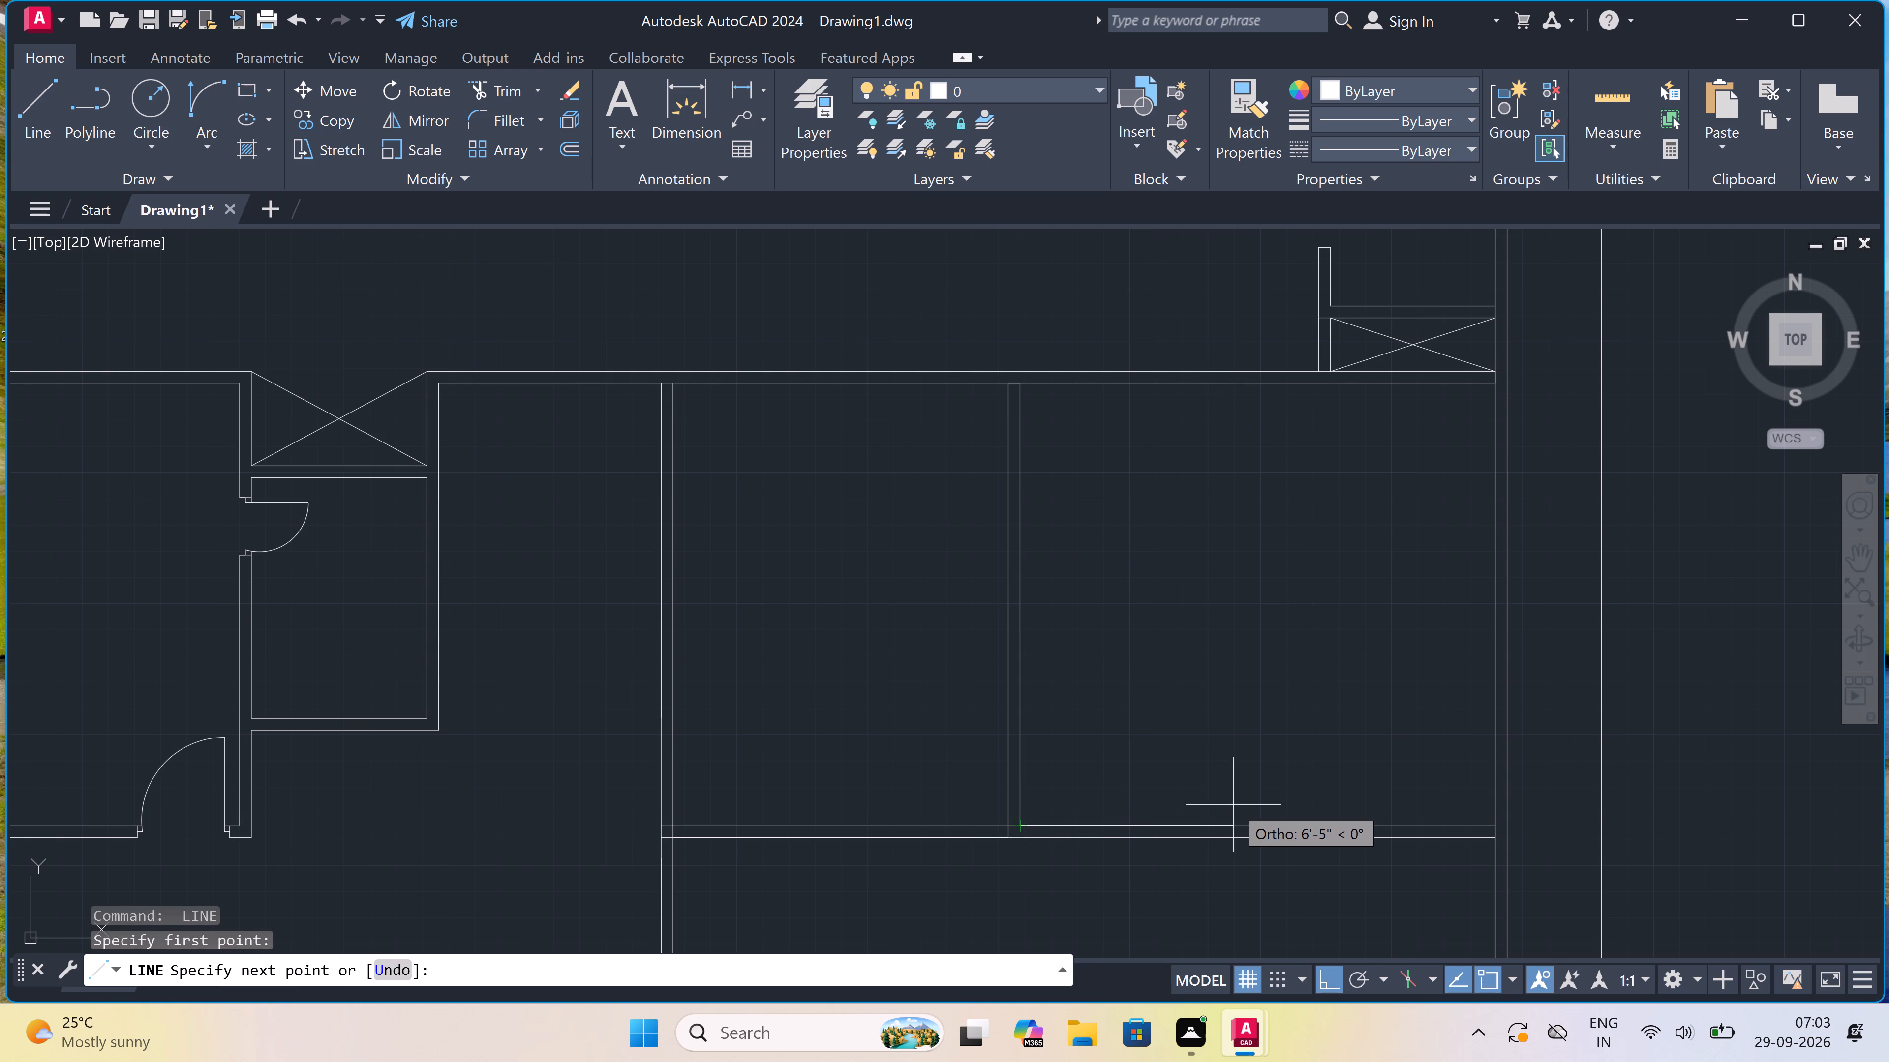
pyautogui.write('4/')
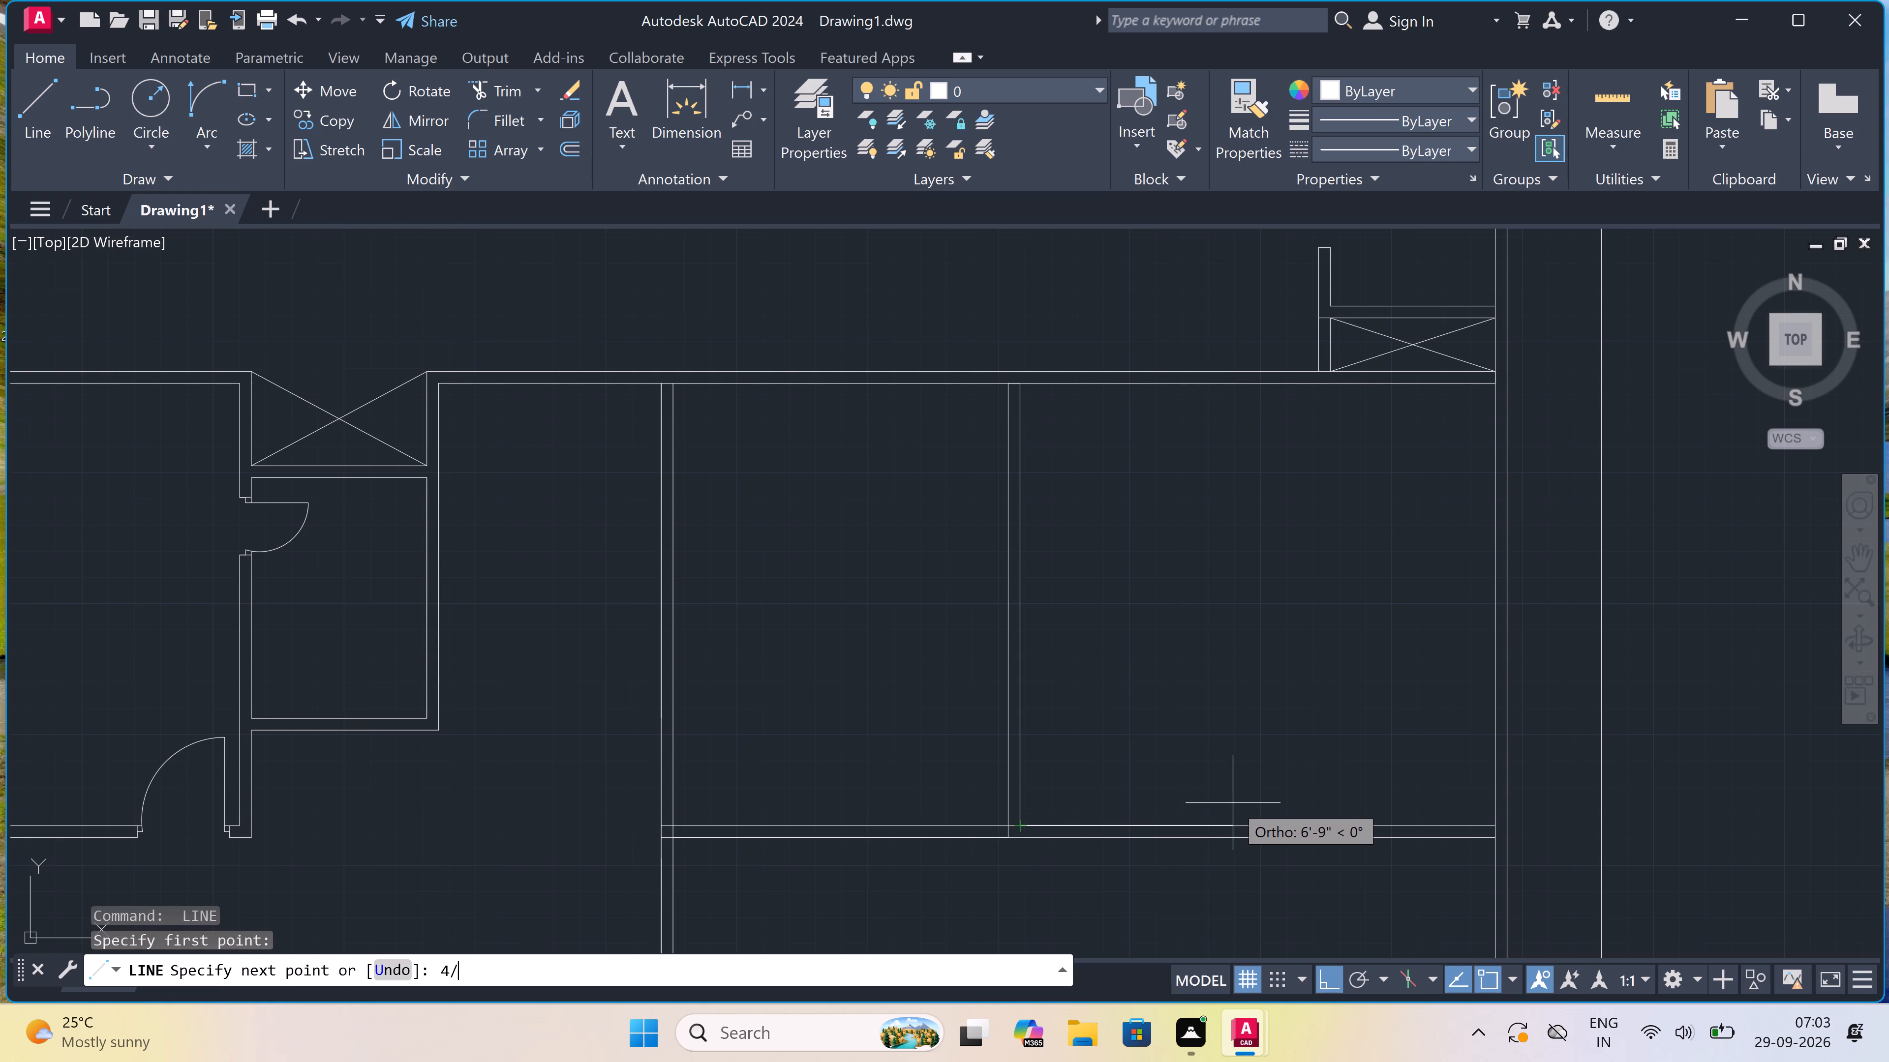
pyautogui.press('BackSpace')
pyautogui.write('\'6"')
pyautogui.press('space')
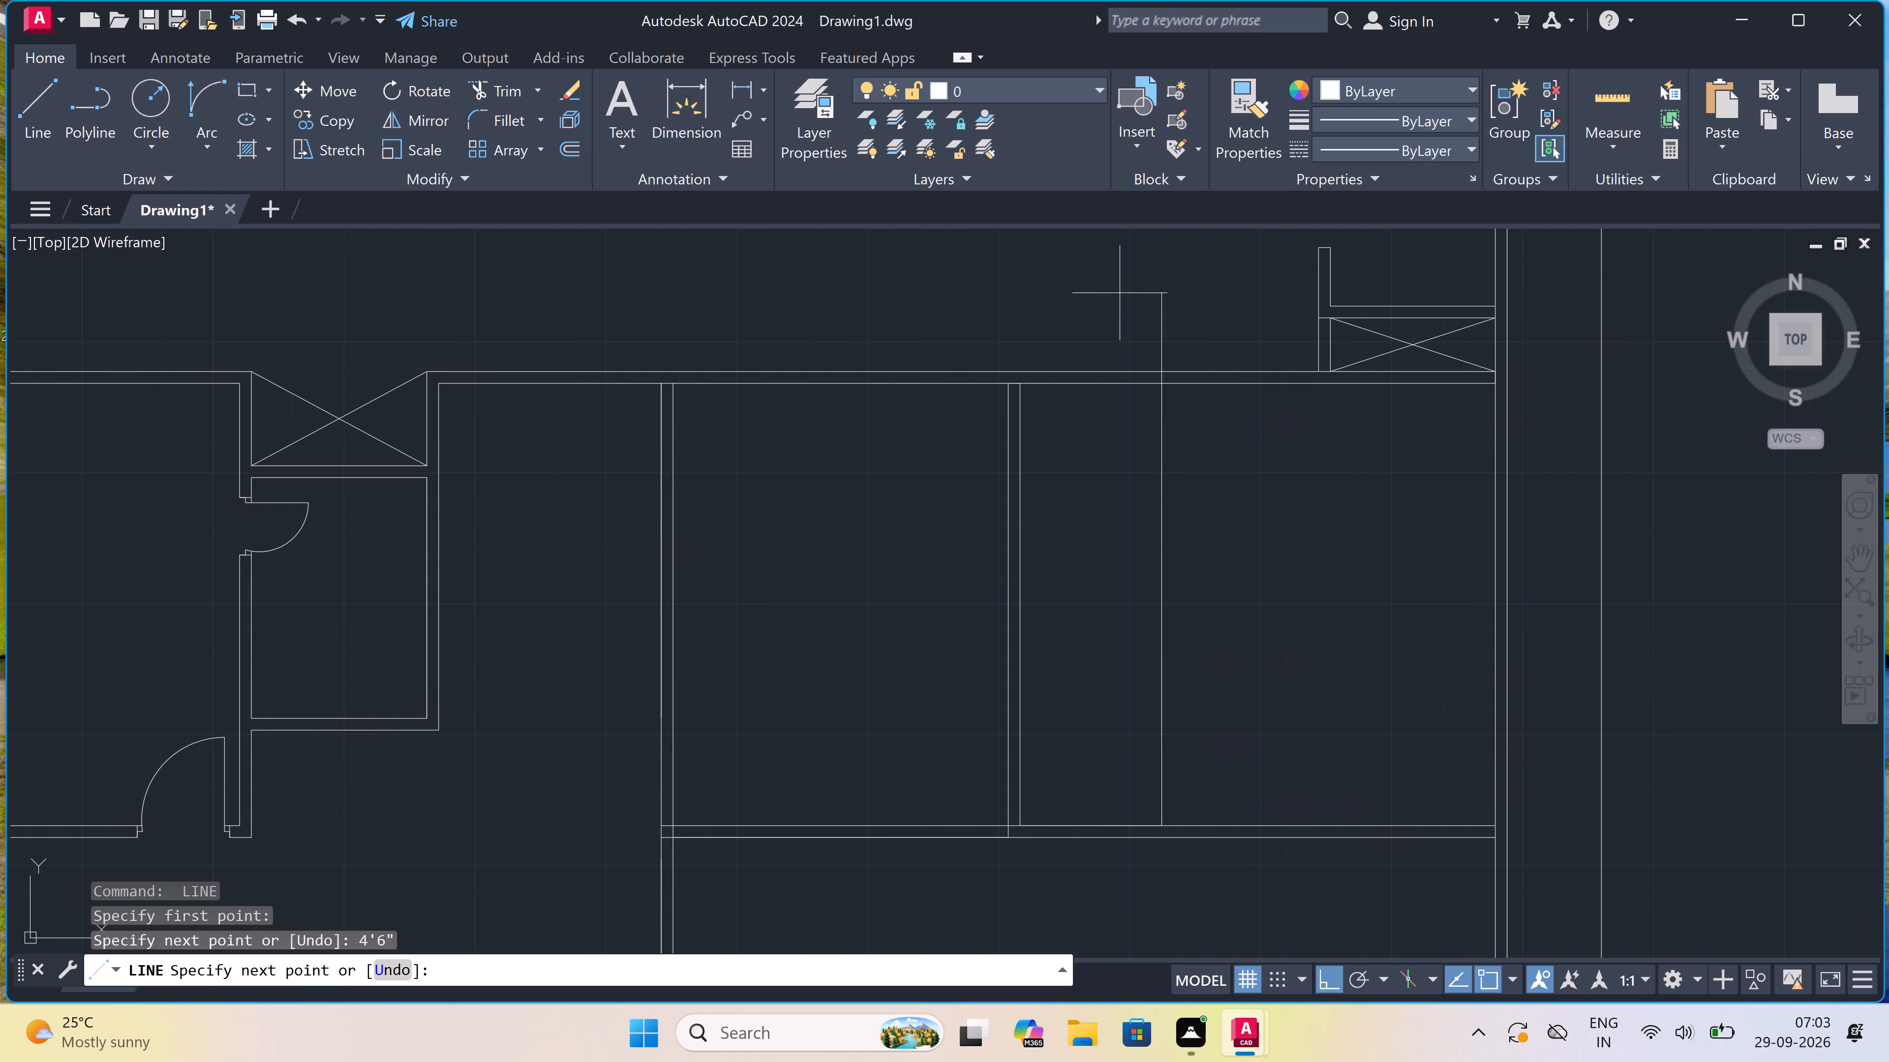
pyautogui.click(1161, 383)
pyautogui.write('4.5"')
pyautogui.press('space')
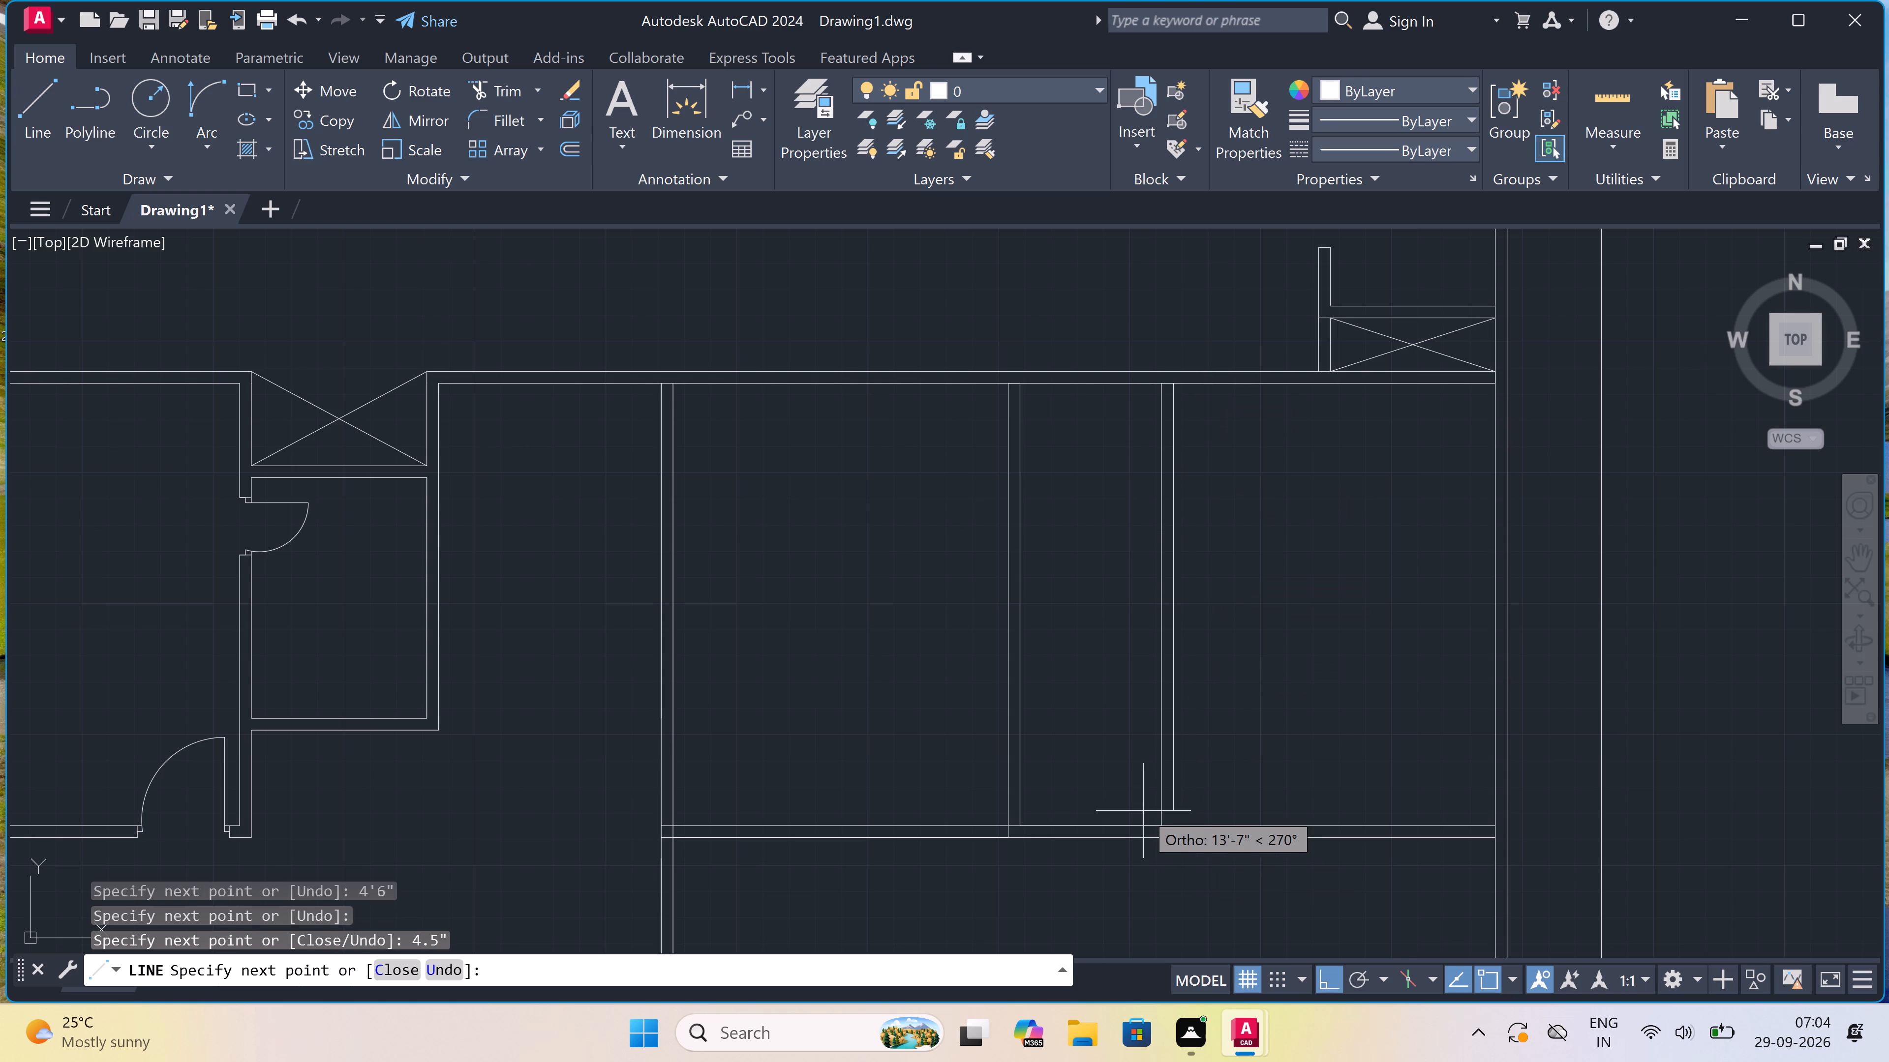
pyautogui.click(1170, 826)
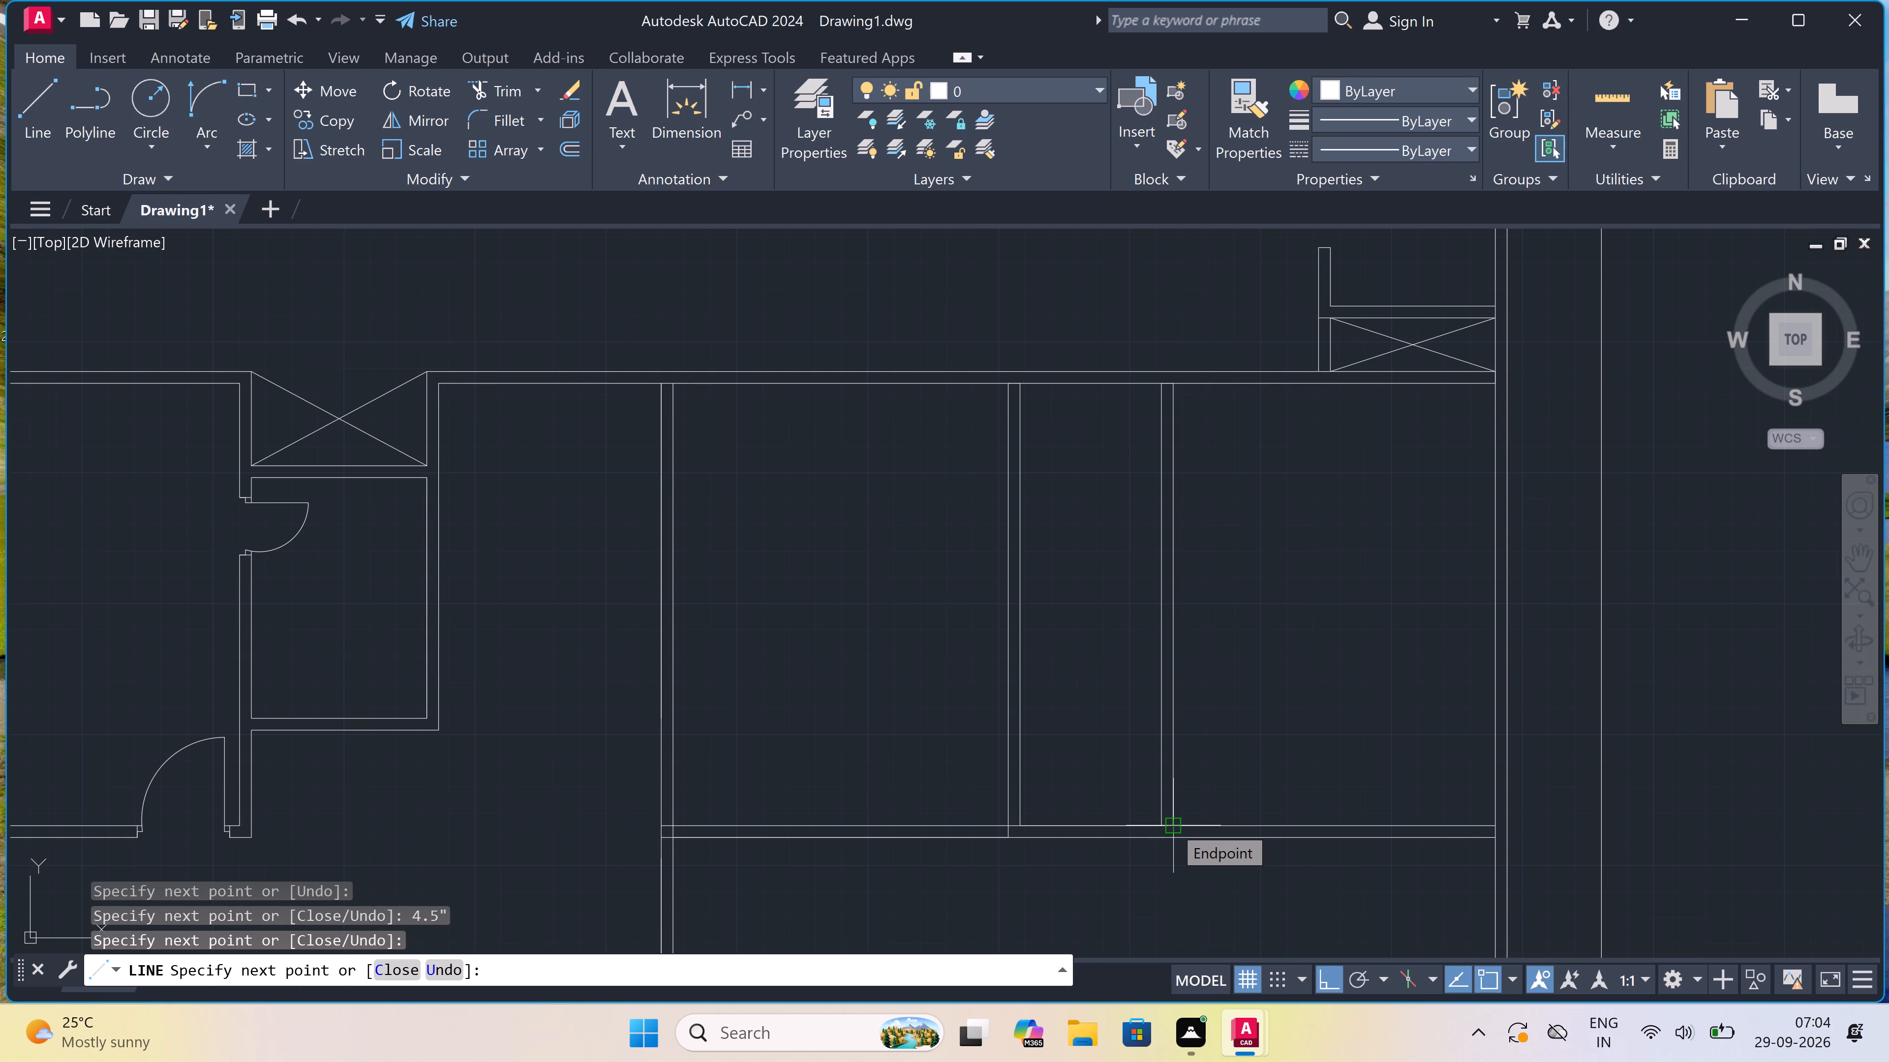
pyautogui.press('Escape')
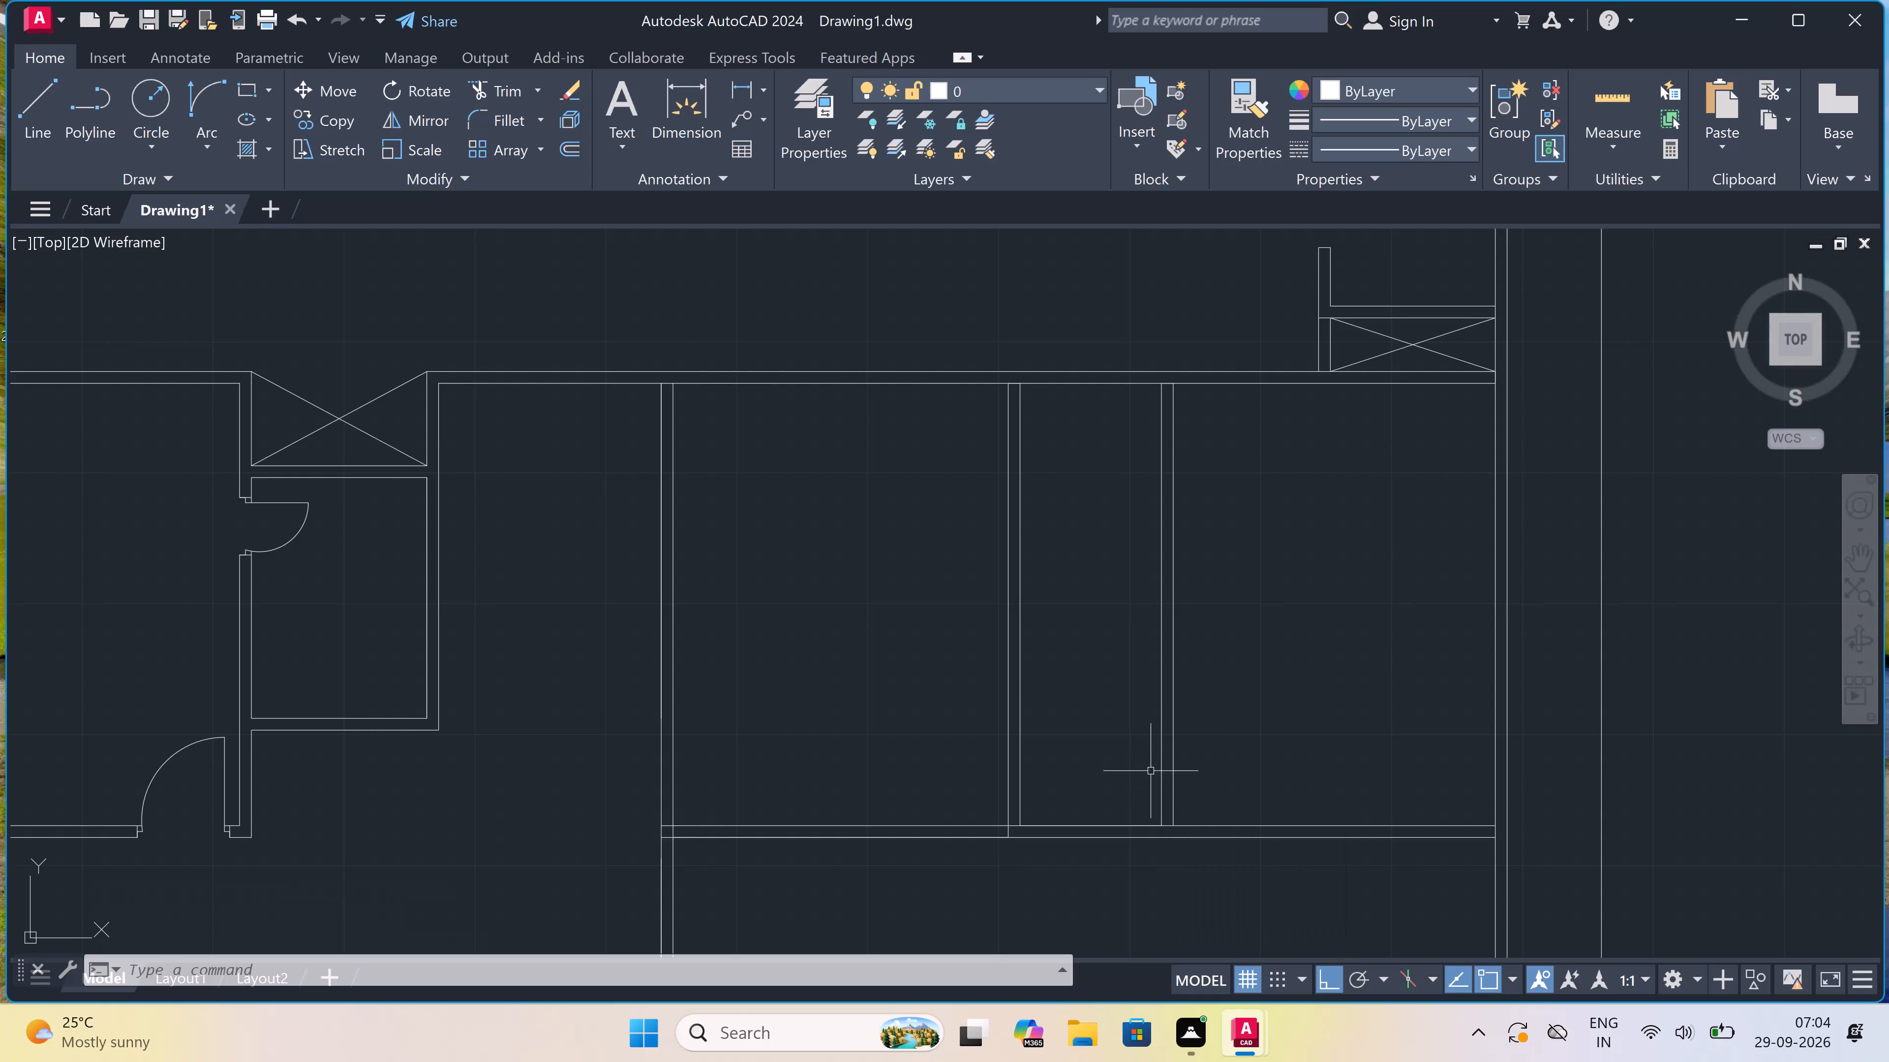
# Draw a horizontal line across the narrow bay between the two new partitions, level with the western small room's bottom outer corner.
pyautogui.scroll(-3, 1121, 746)
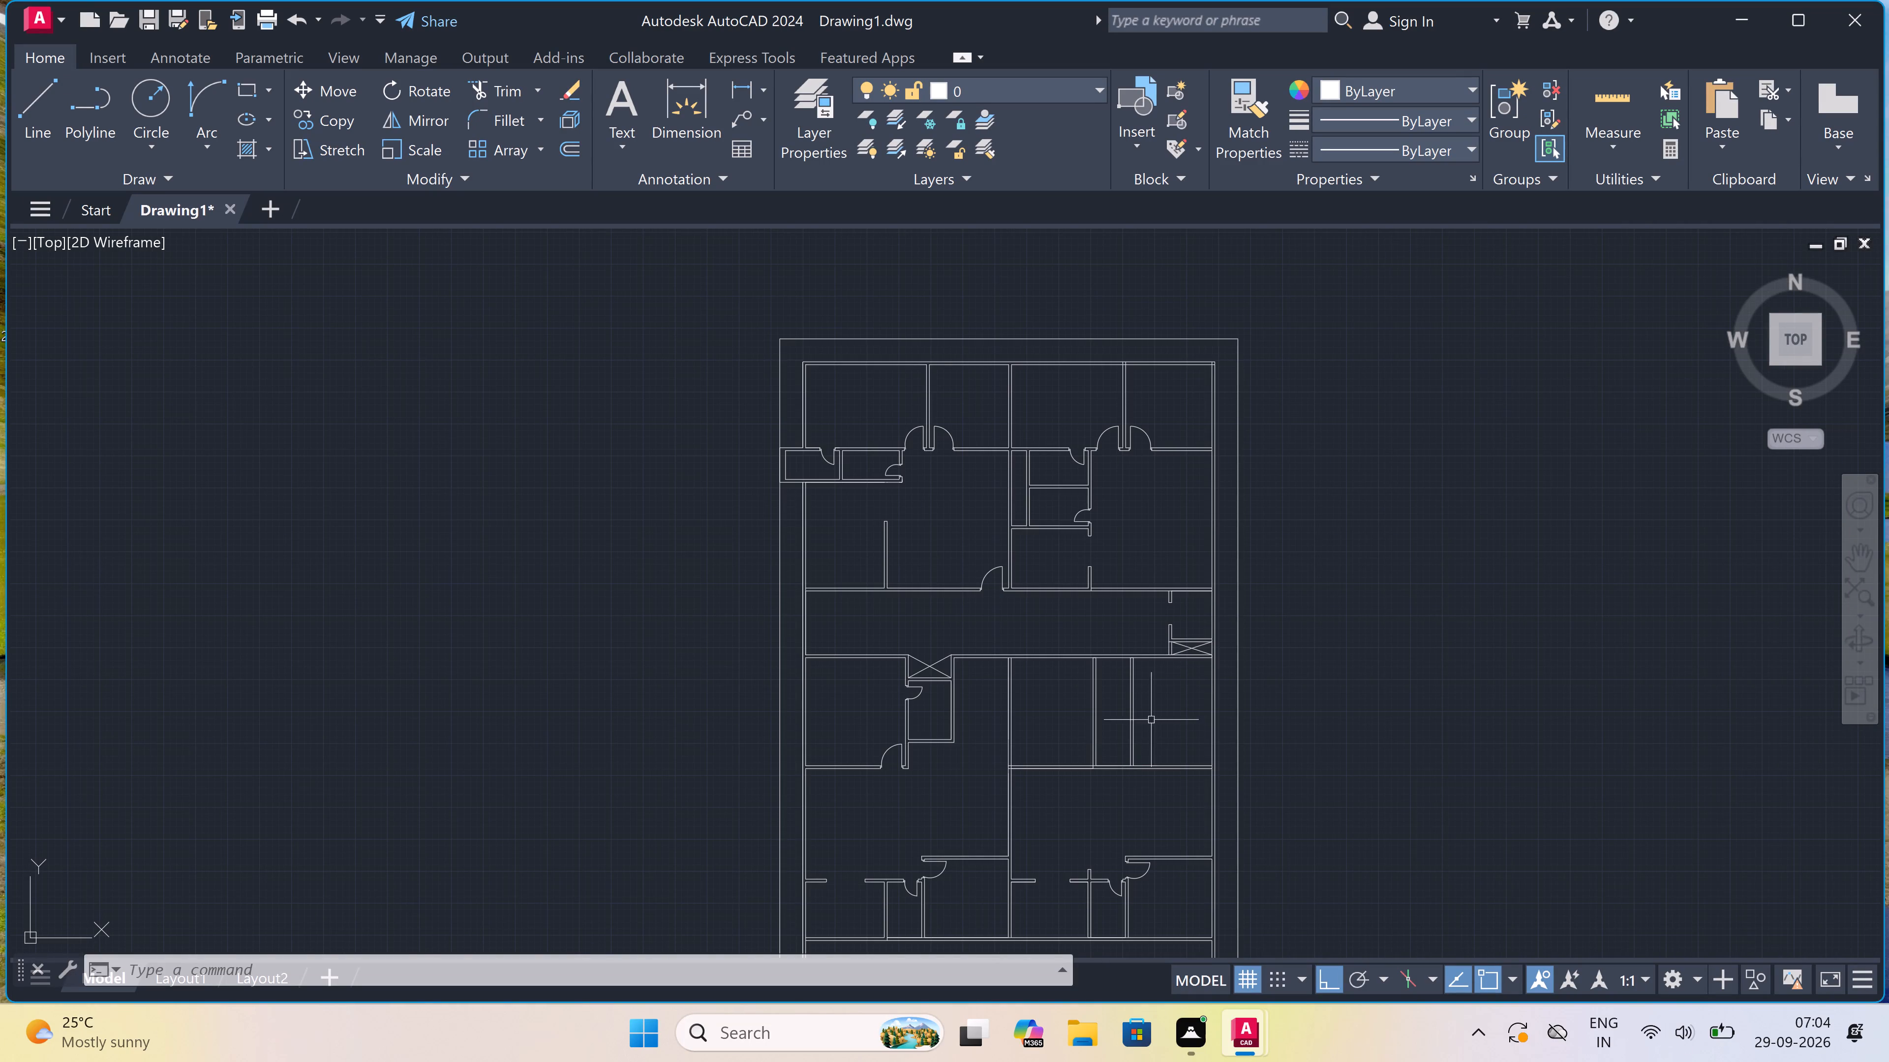
pyautogui.scroll(2, 1170, 700)
pyautogui.press('l')
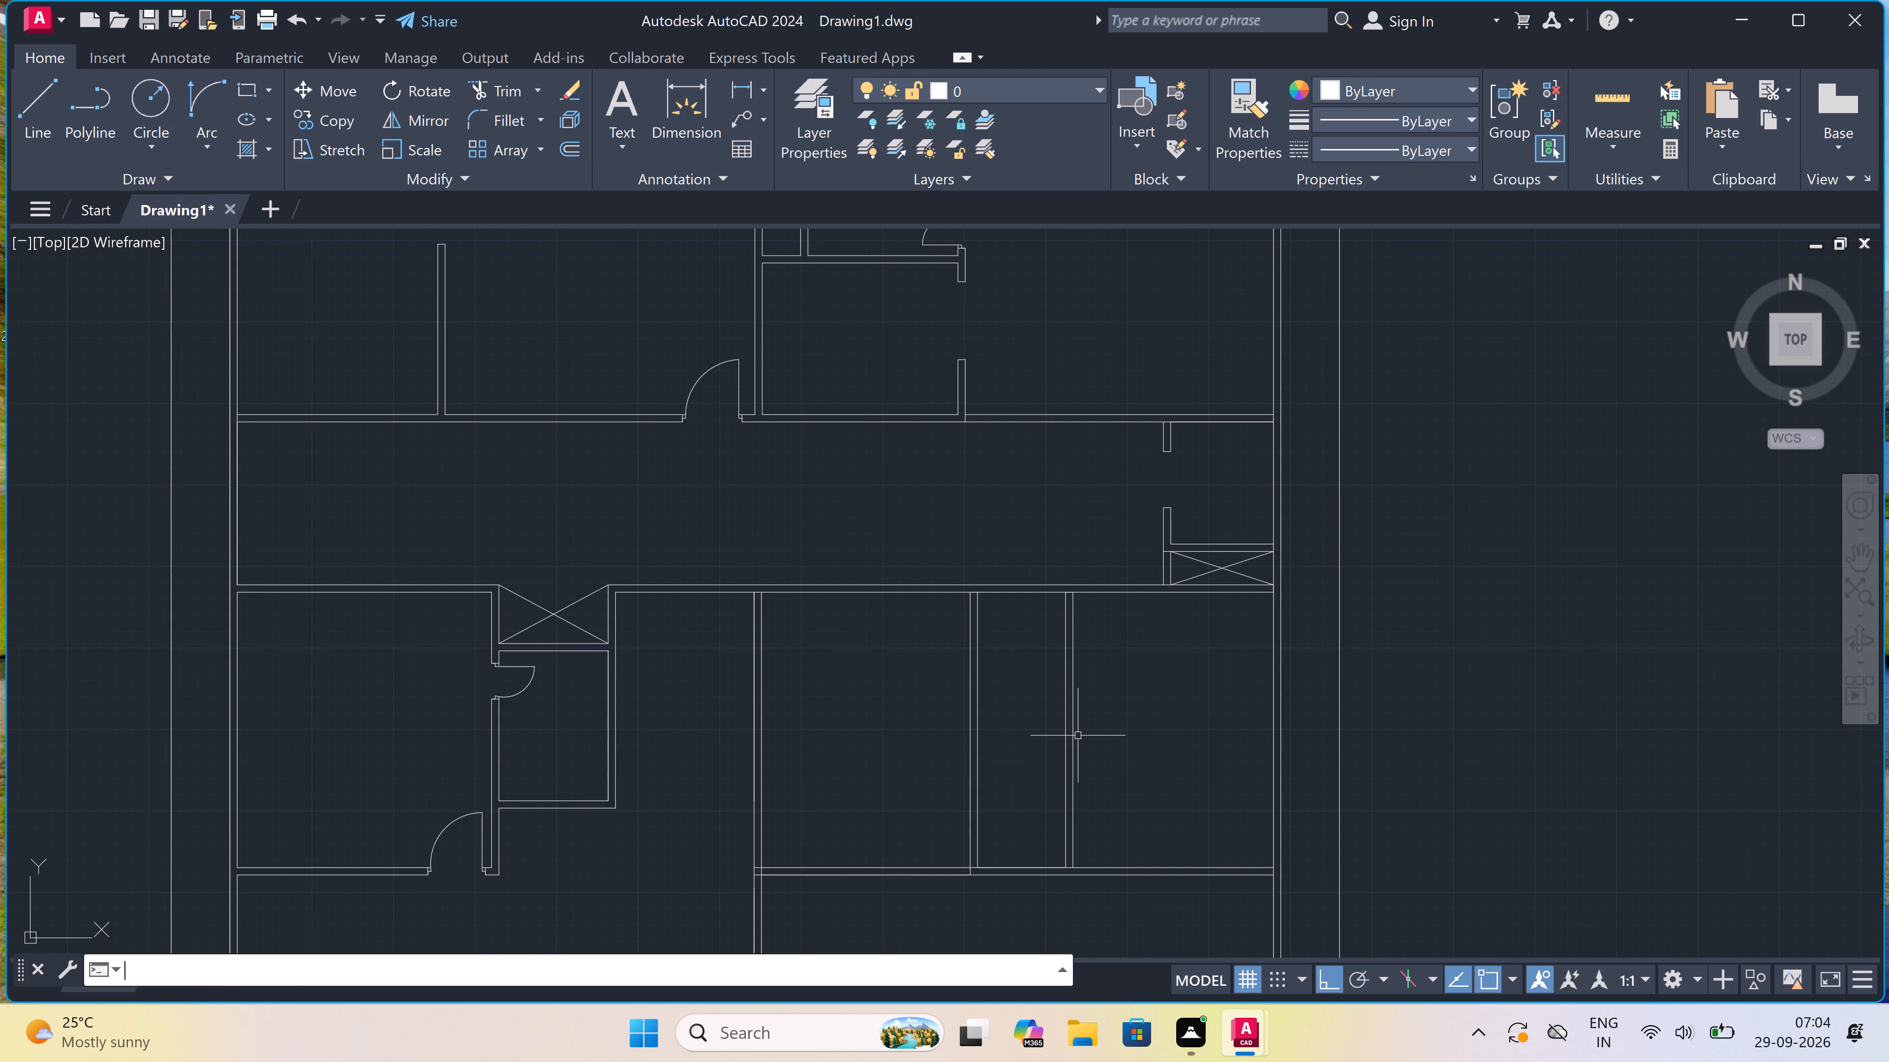
pyautogui.press('space')
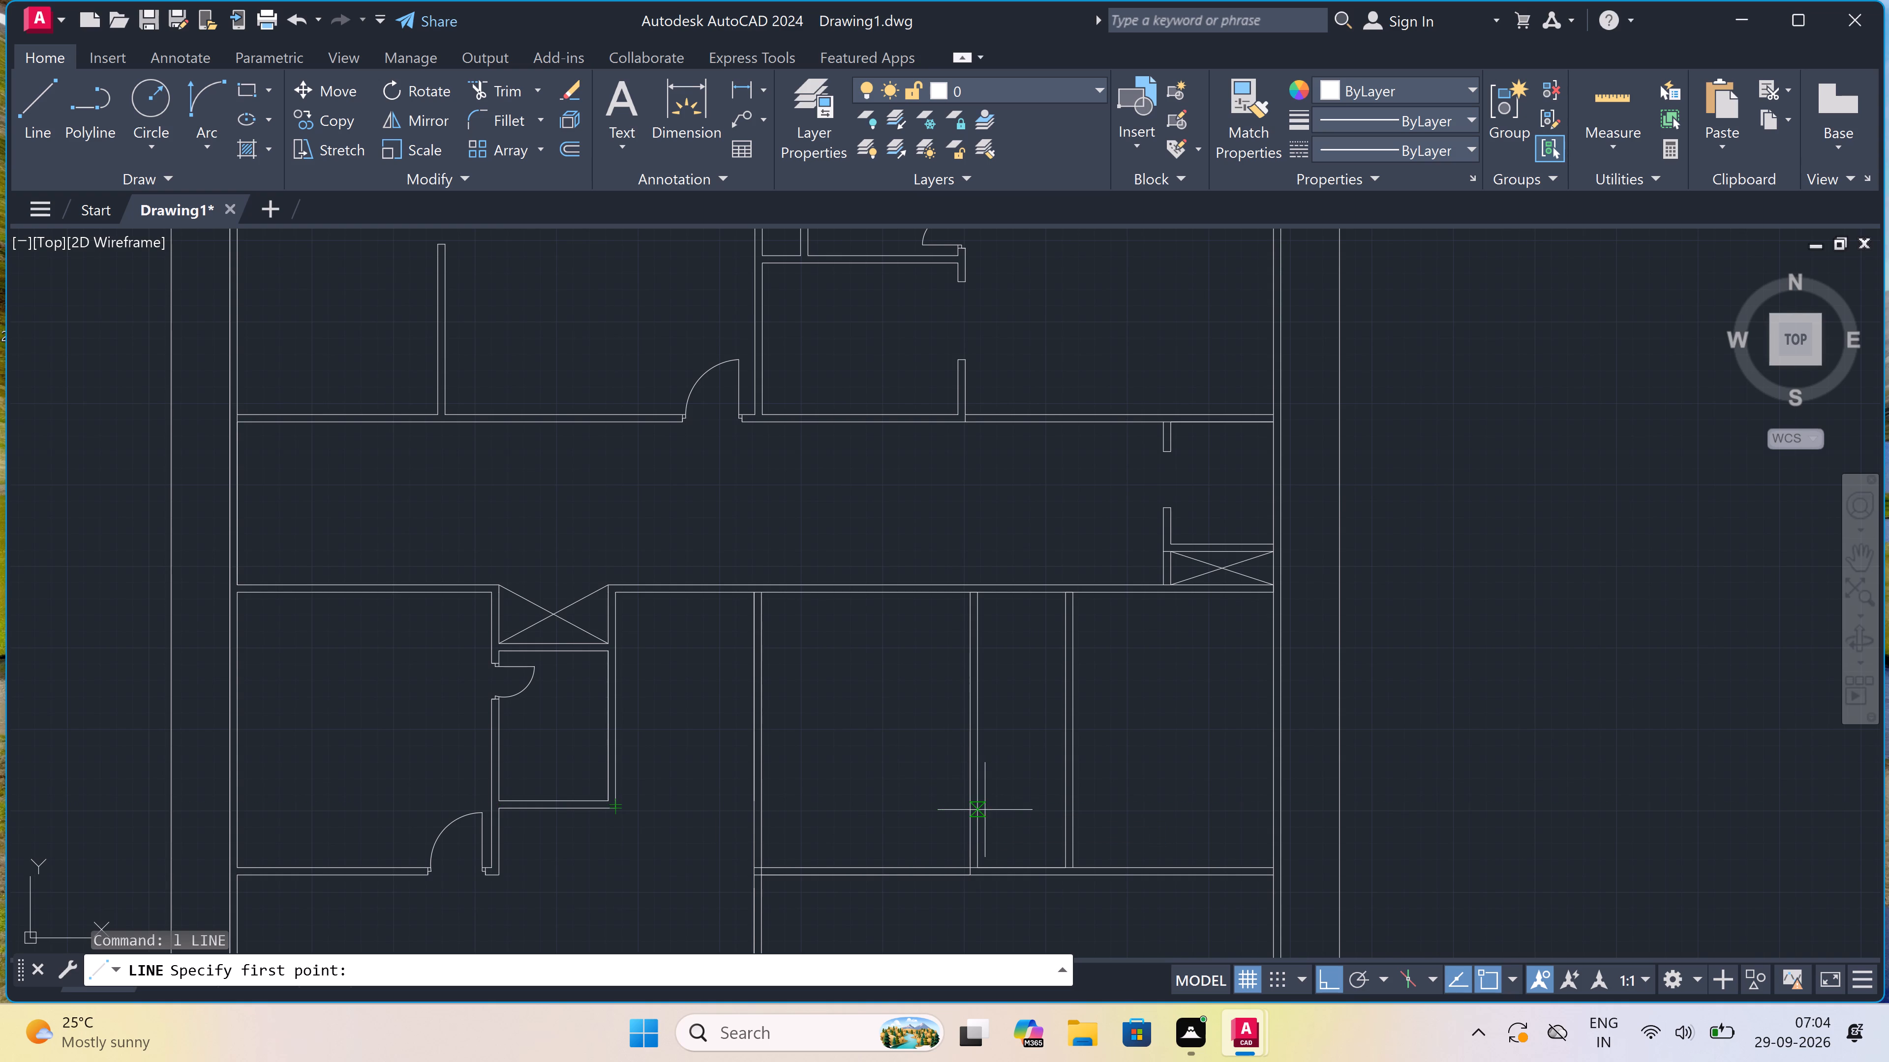
pyautogui.click(979, 804)
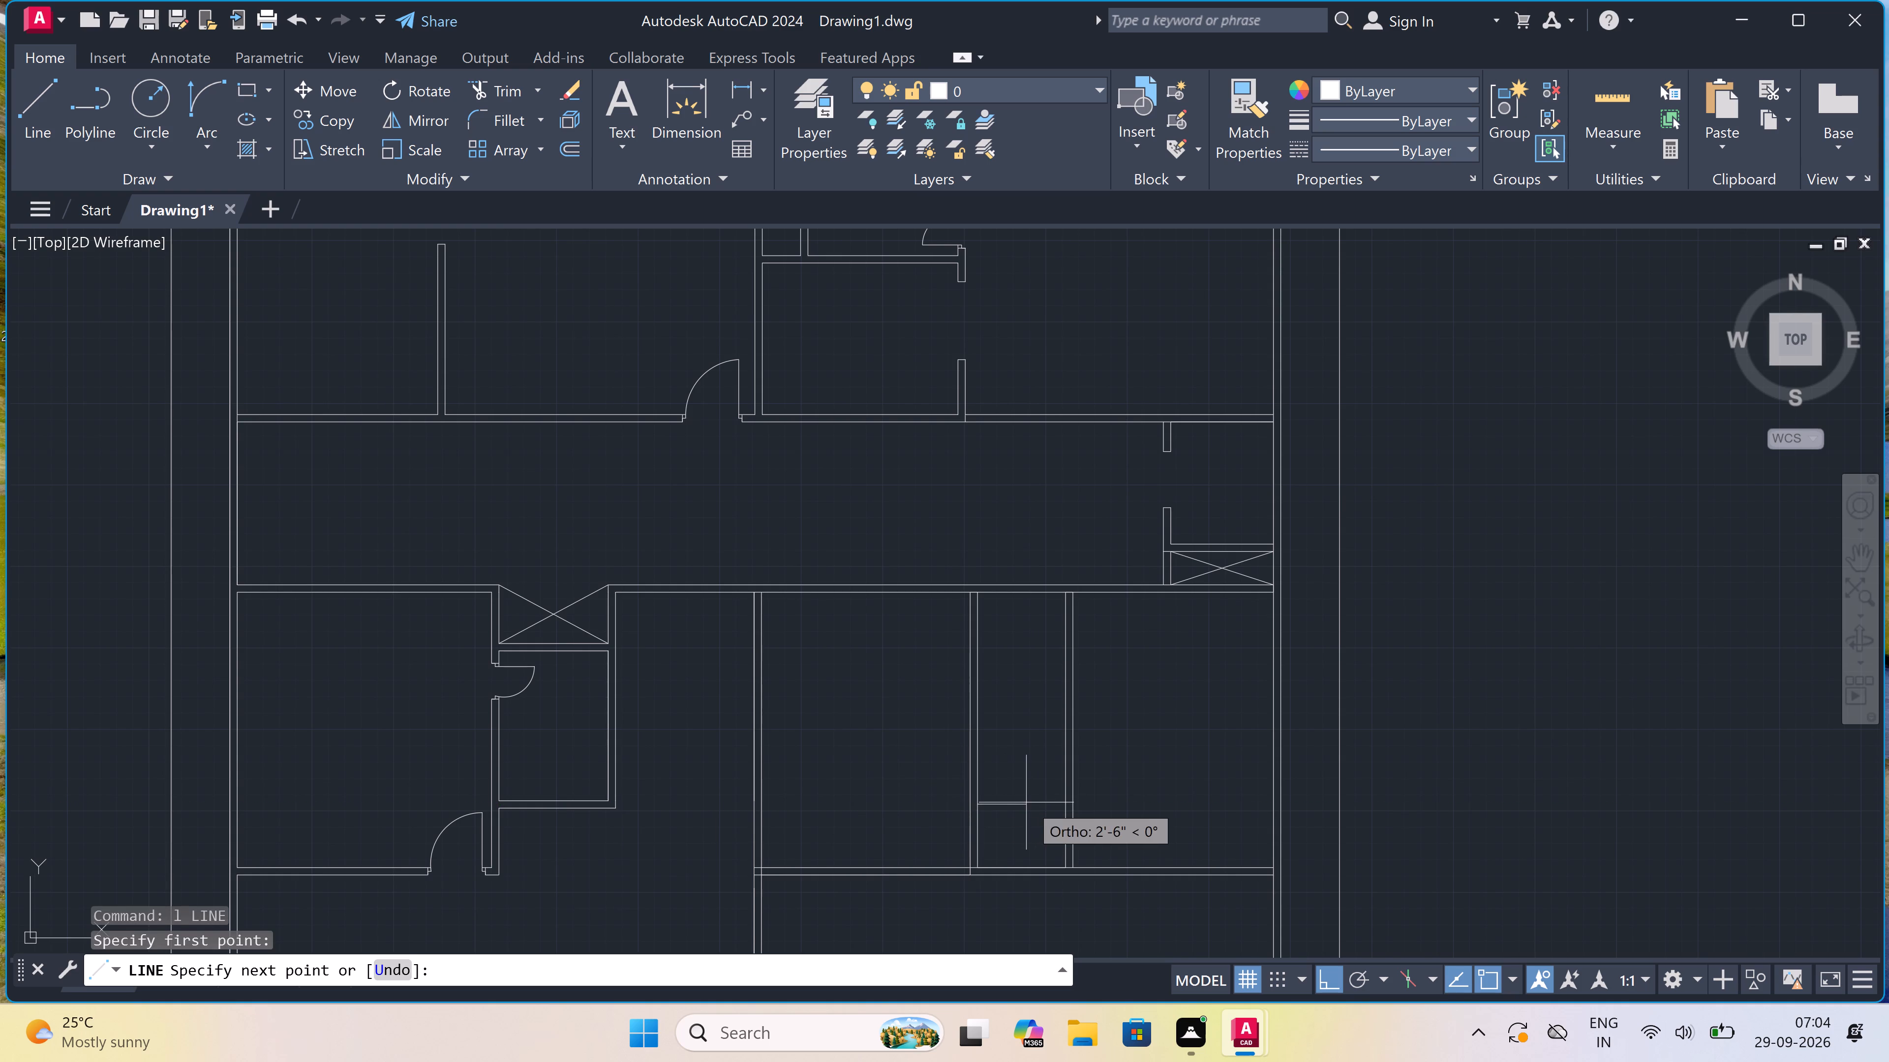
pyautogui.click(1066, 799)
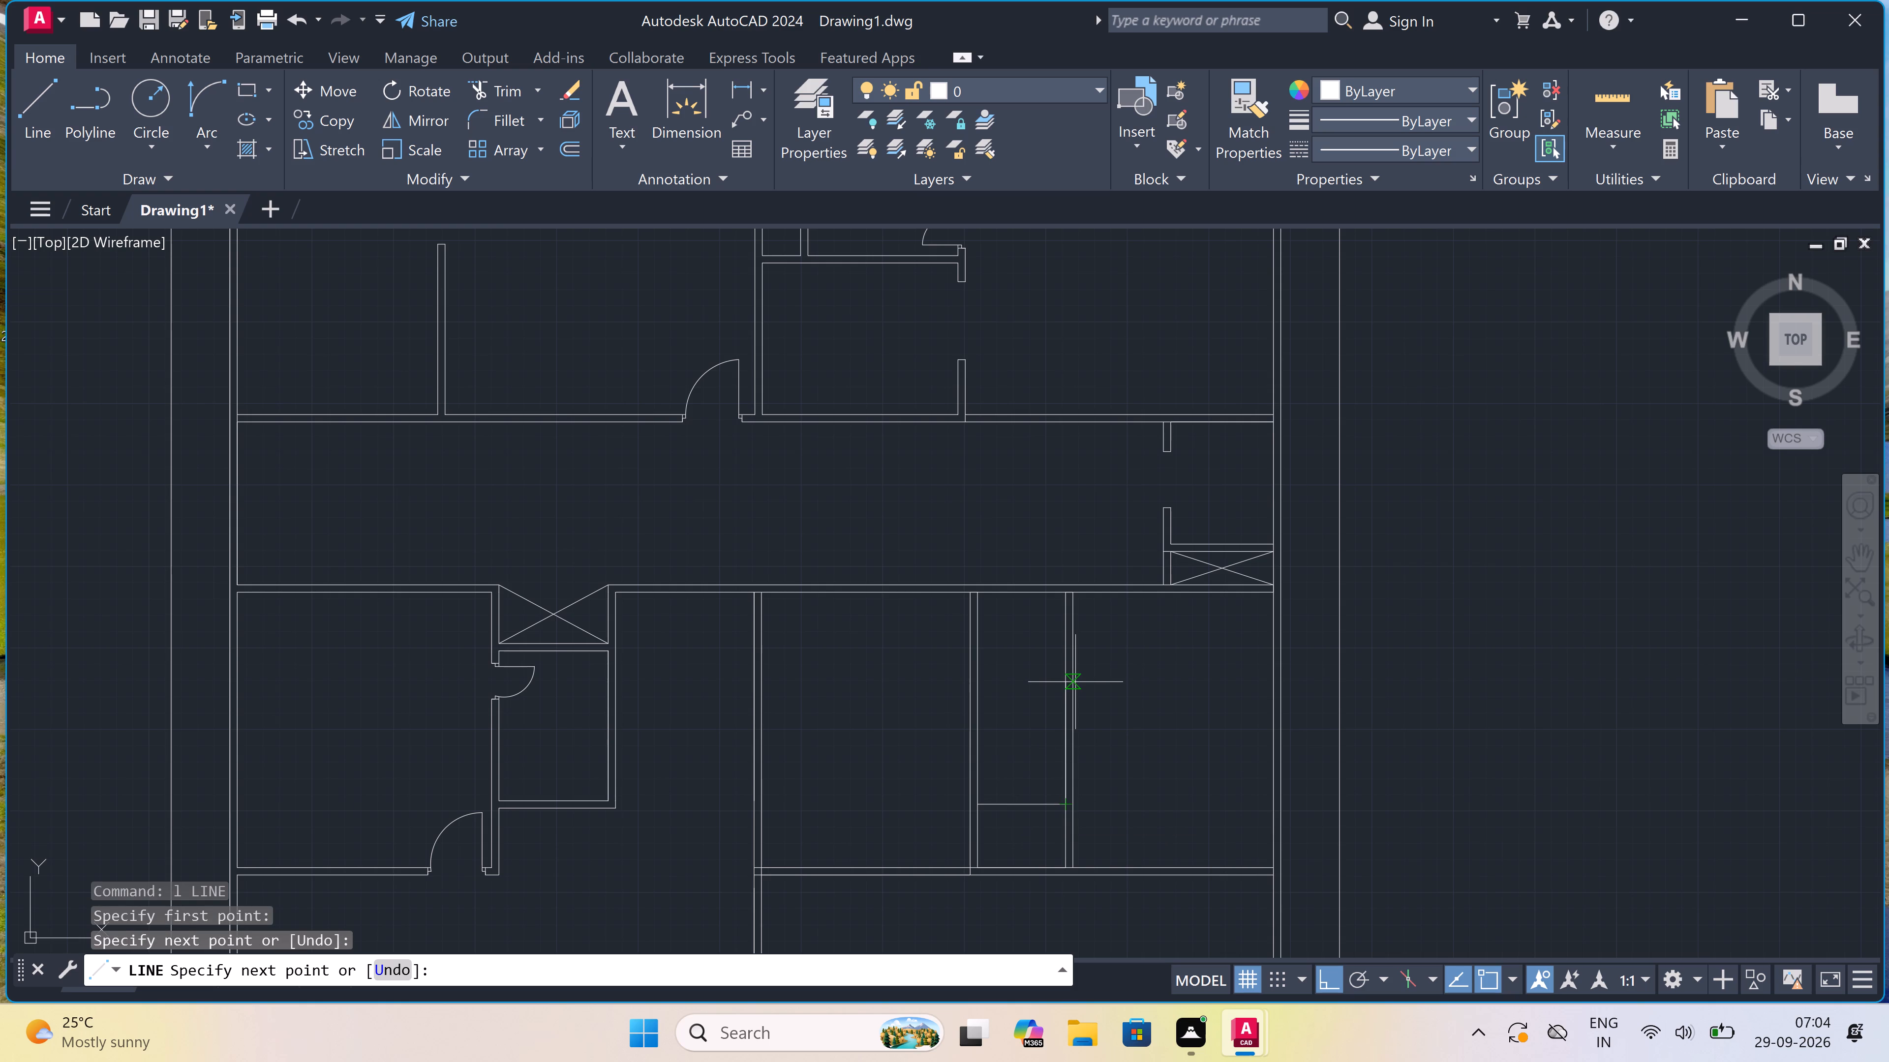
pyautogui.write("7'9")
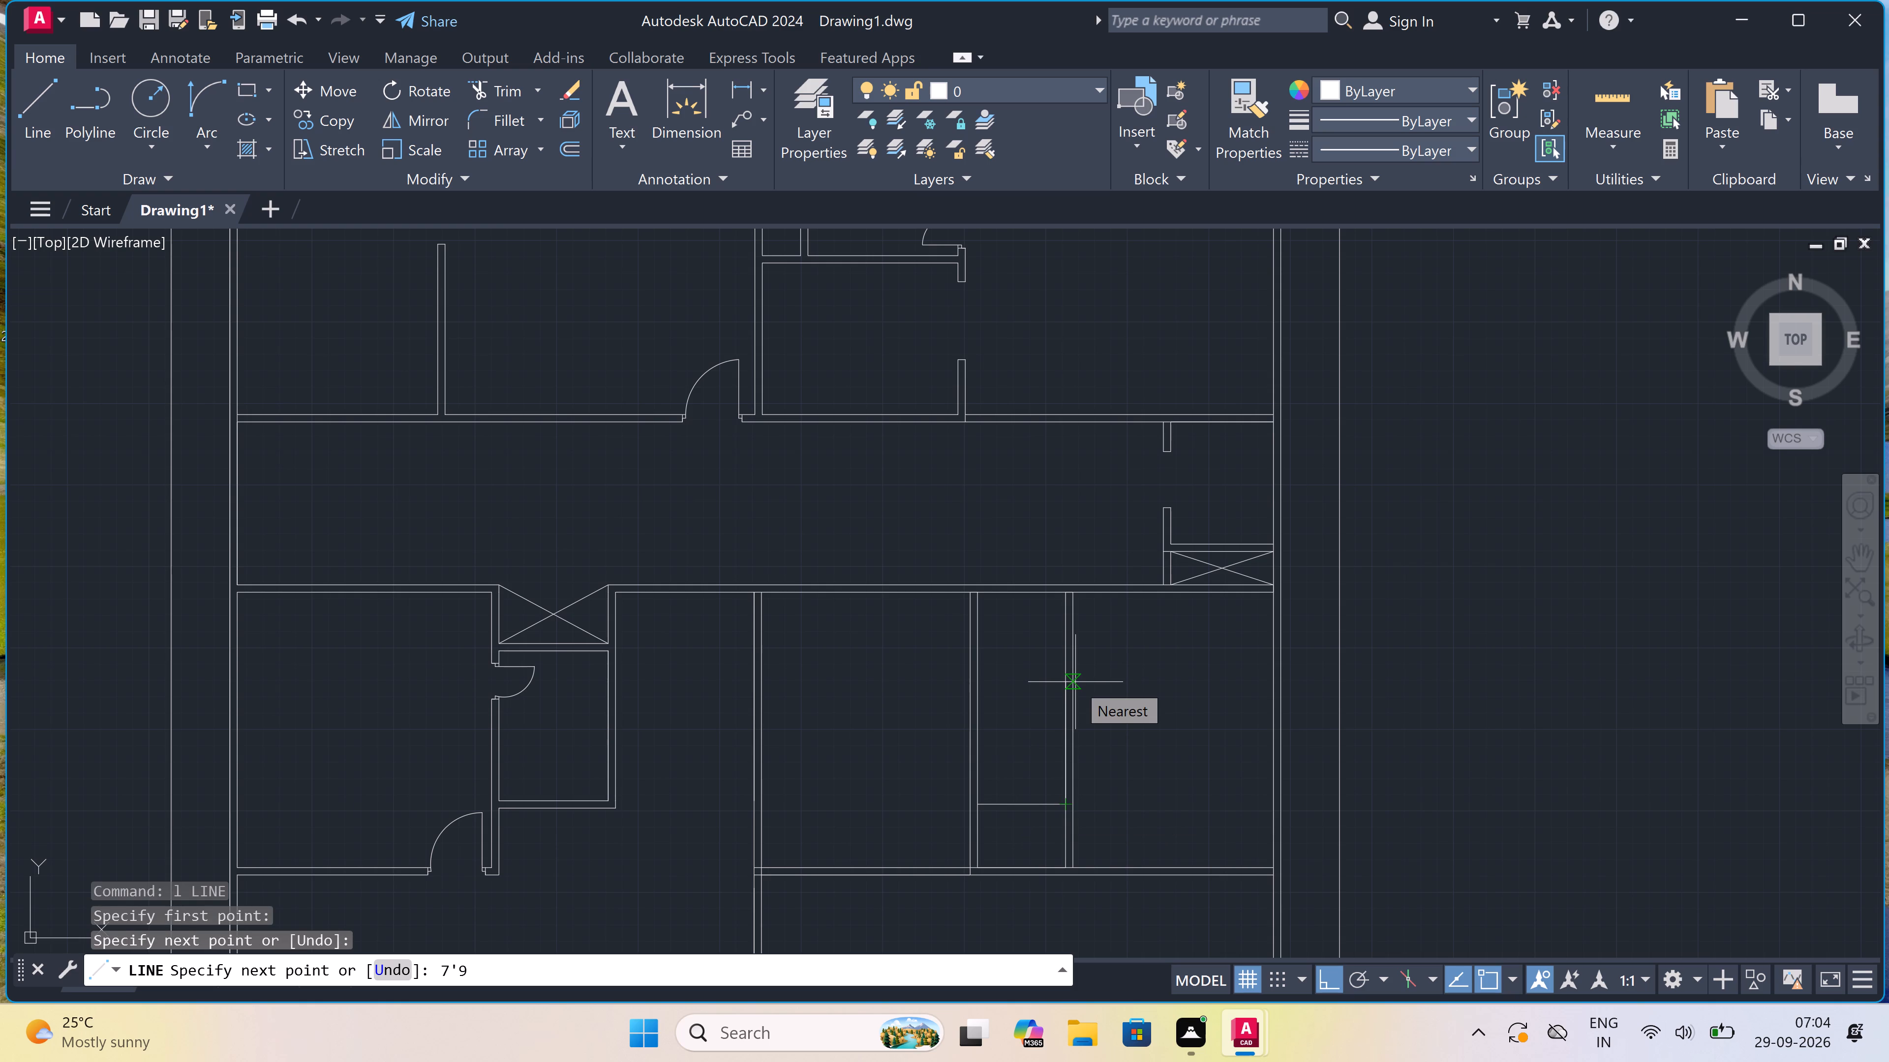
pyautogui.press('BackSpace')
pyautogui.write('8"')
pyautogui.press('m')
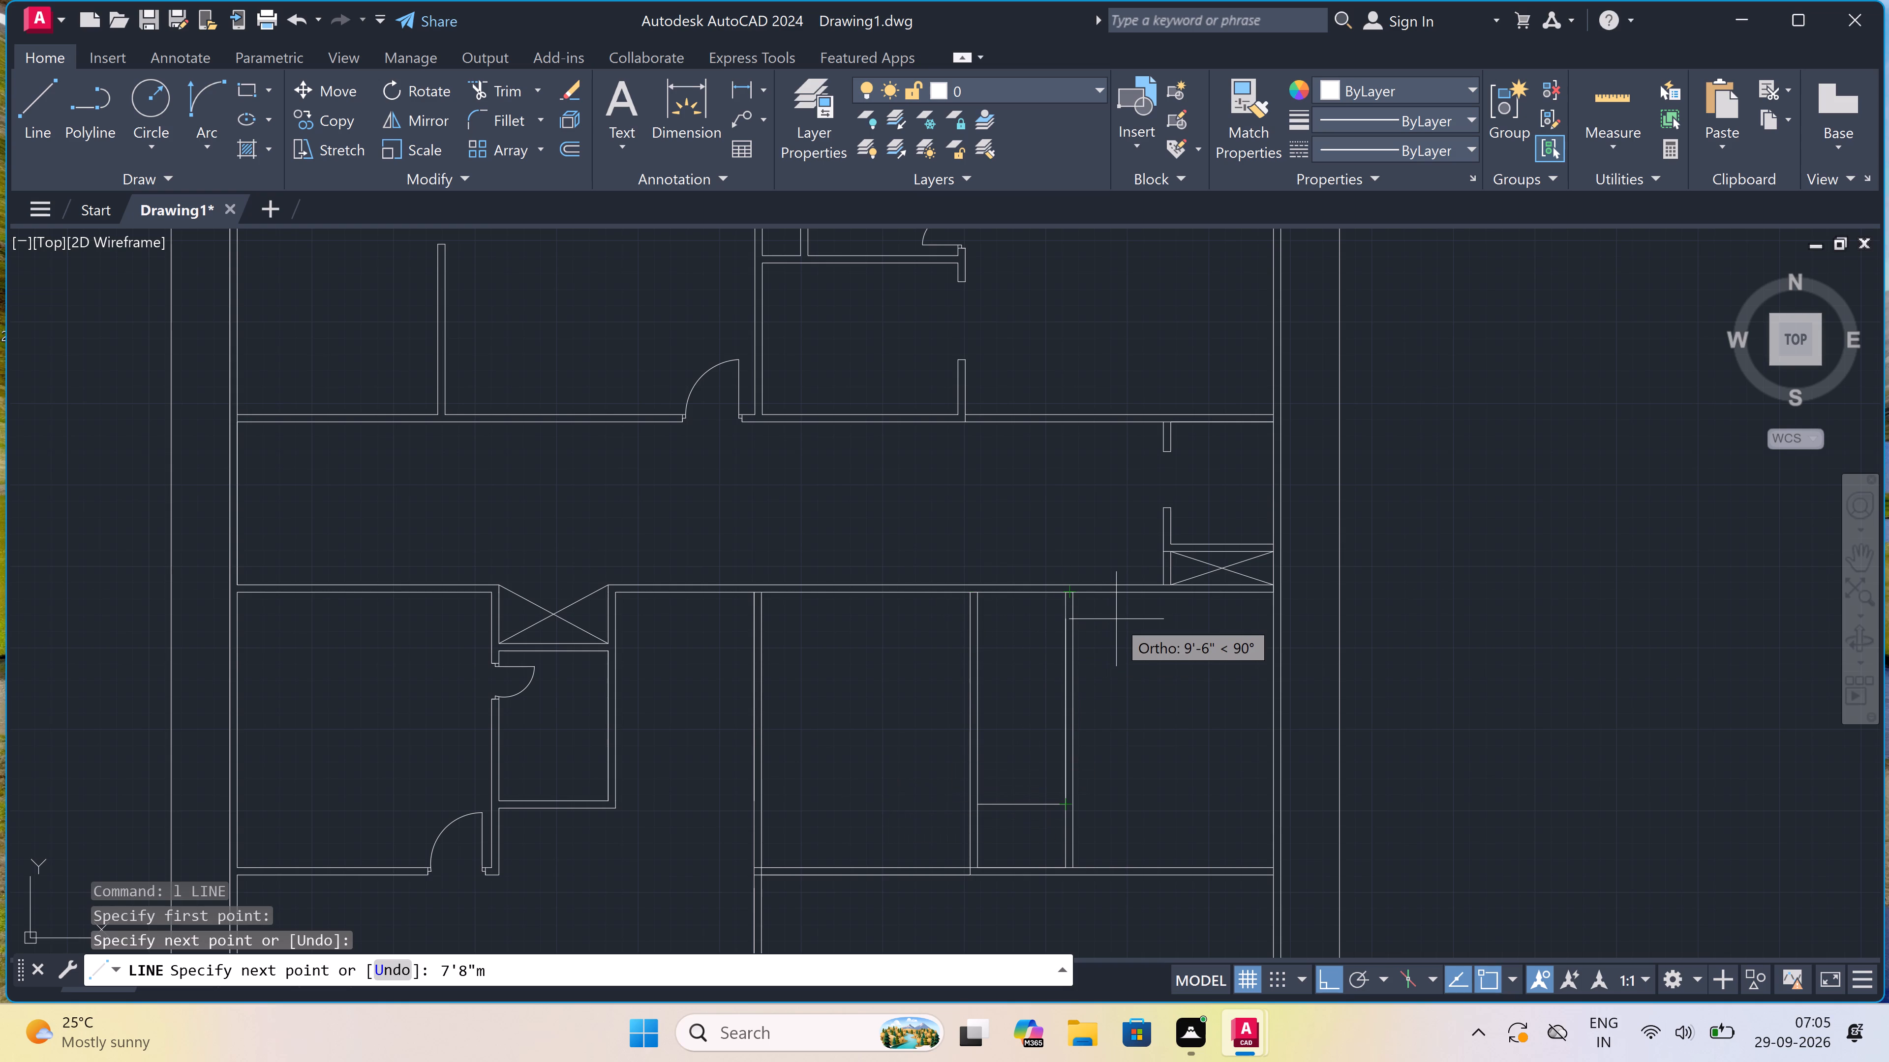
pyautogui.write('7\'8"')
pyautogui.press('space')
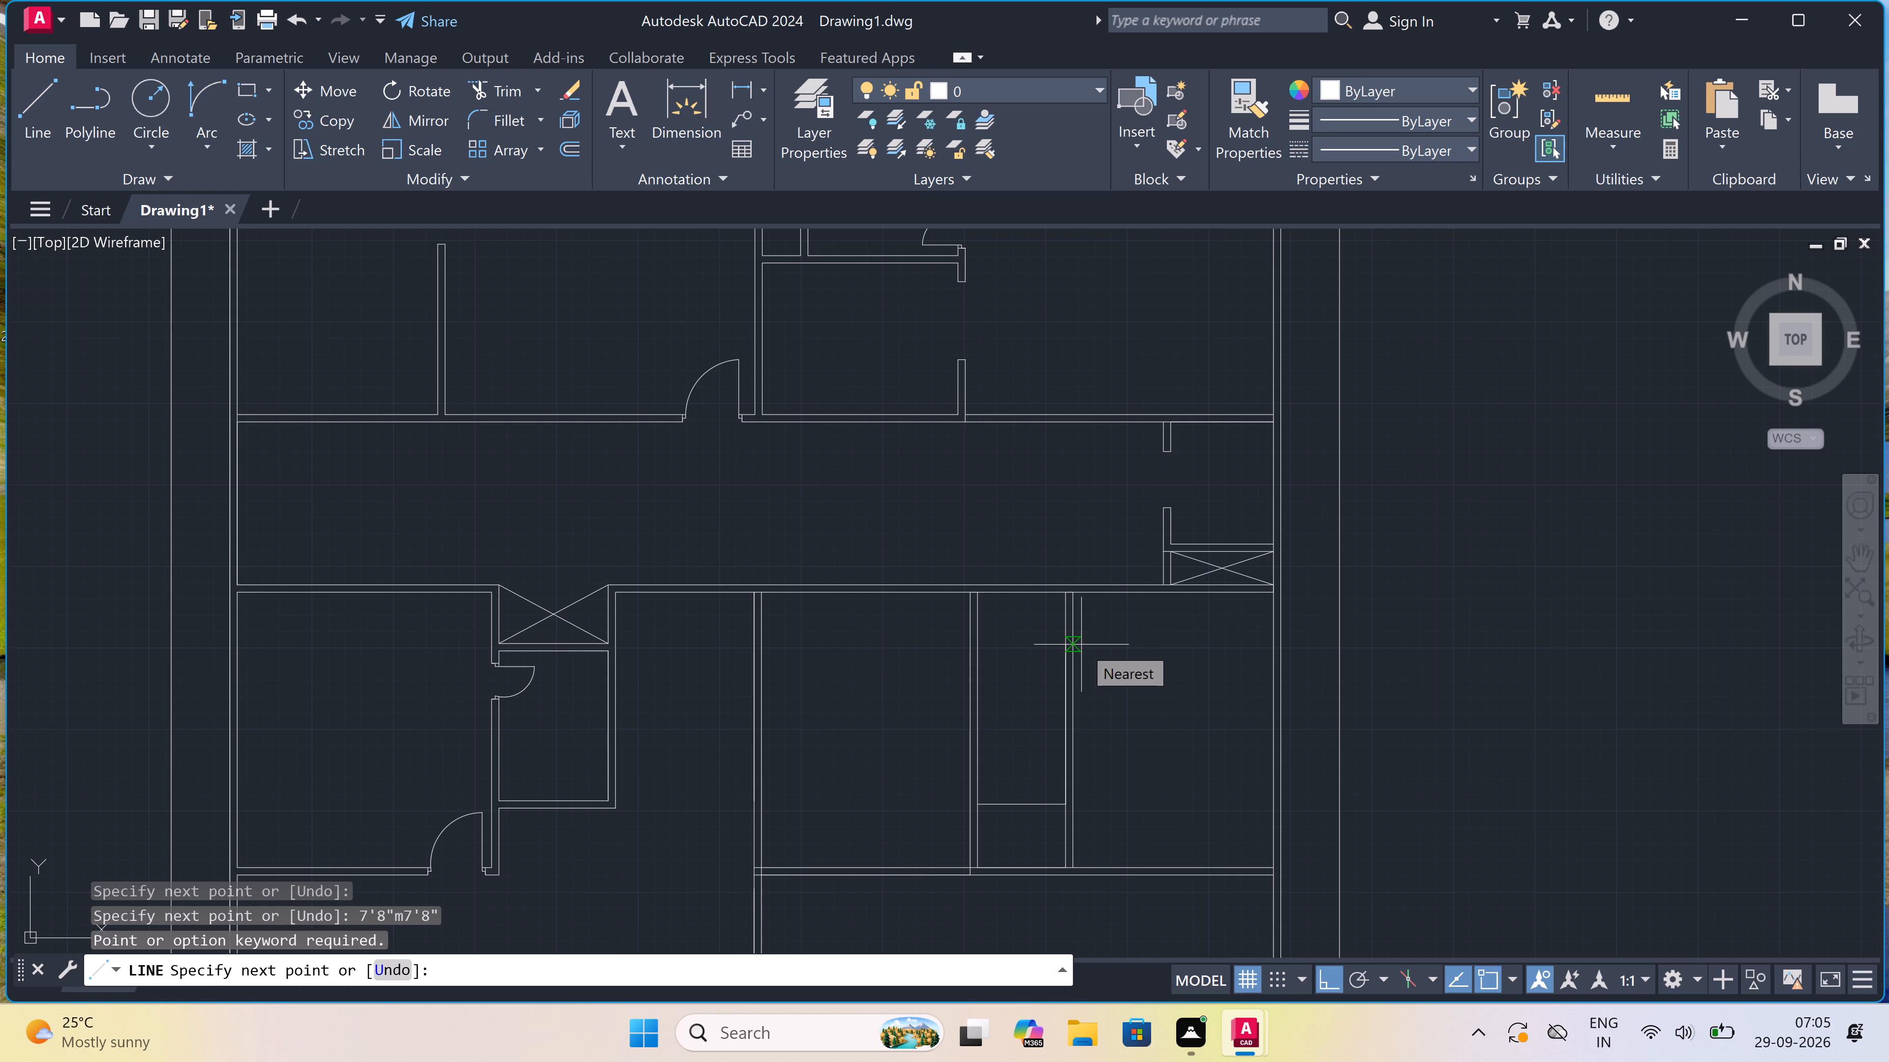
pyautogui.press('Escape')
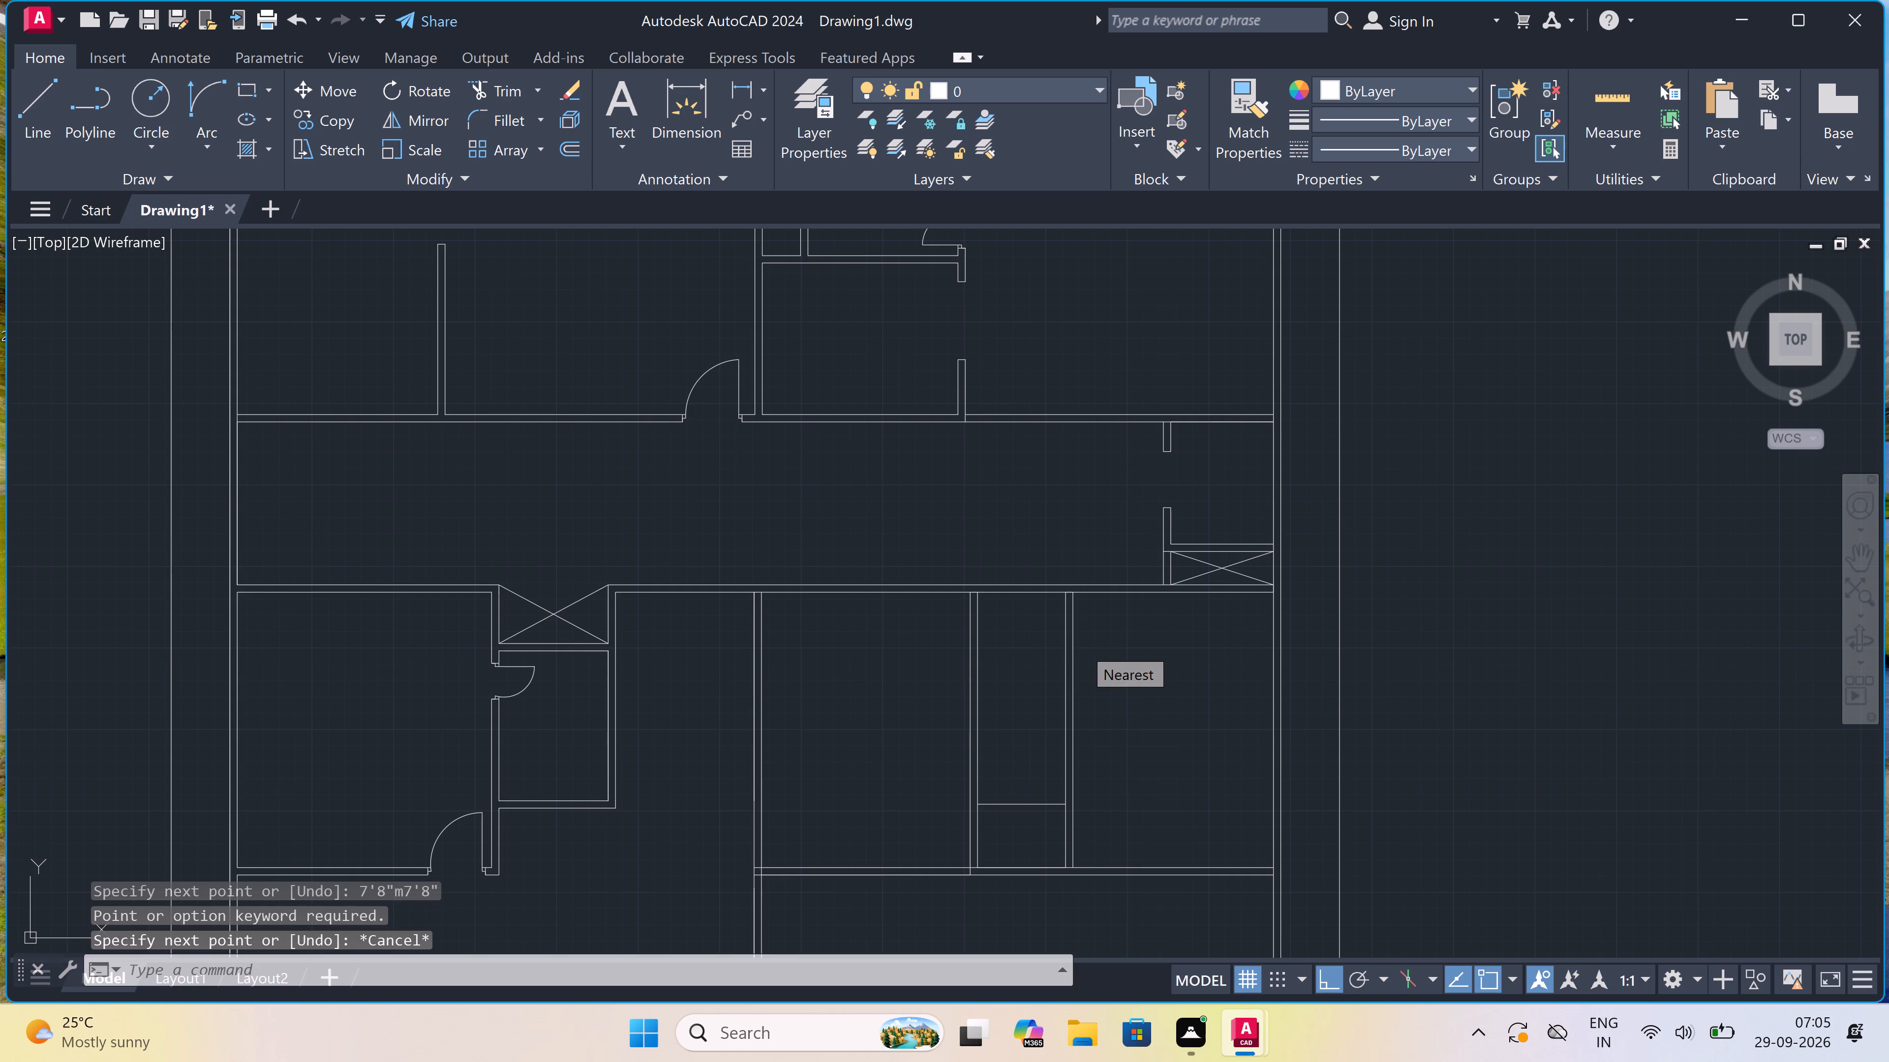
# Draw a 7'8" line up from the cross line's east end, and from there a 4.5" thick horizontal wall across the narrow bay.
pyautogui.press('space')
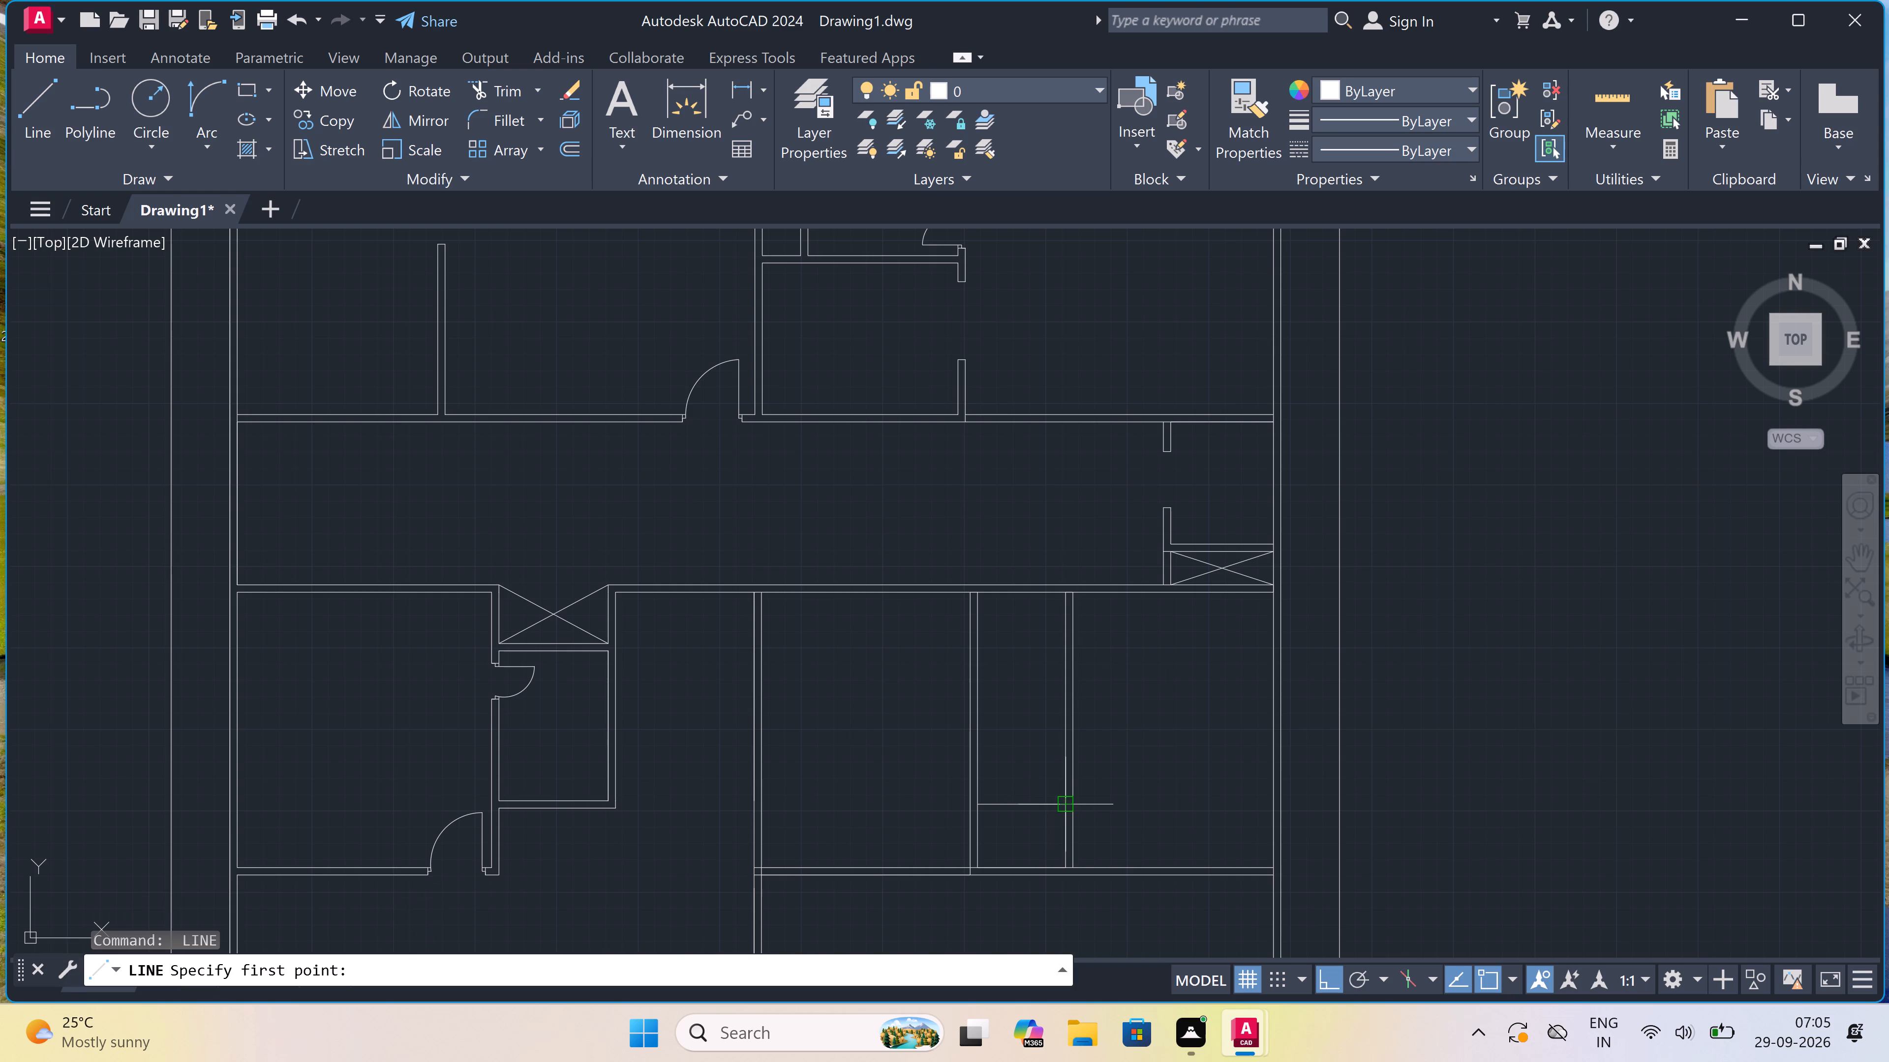
pyautogui.click(1059, 802)
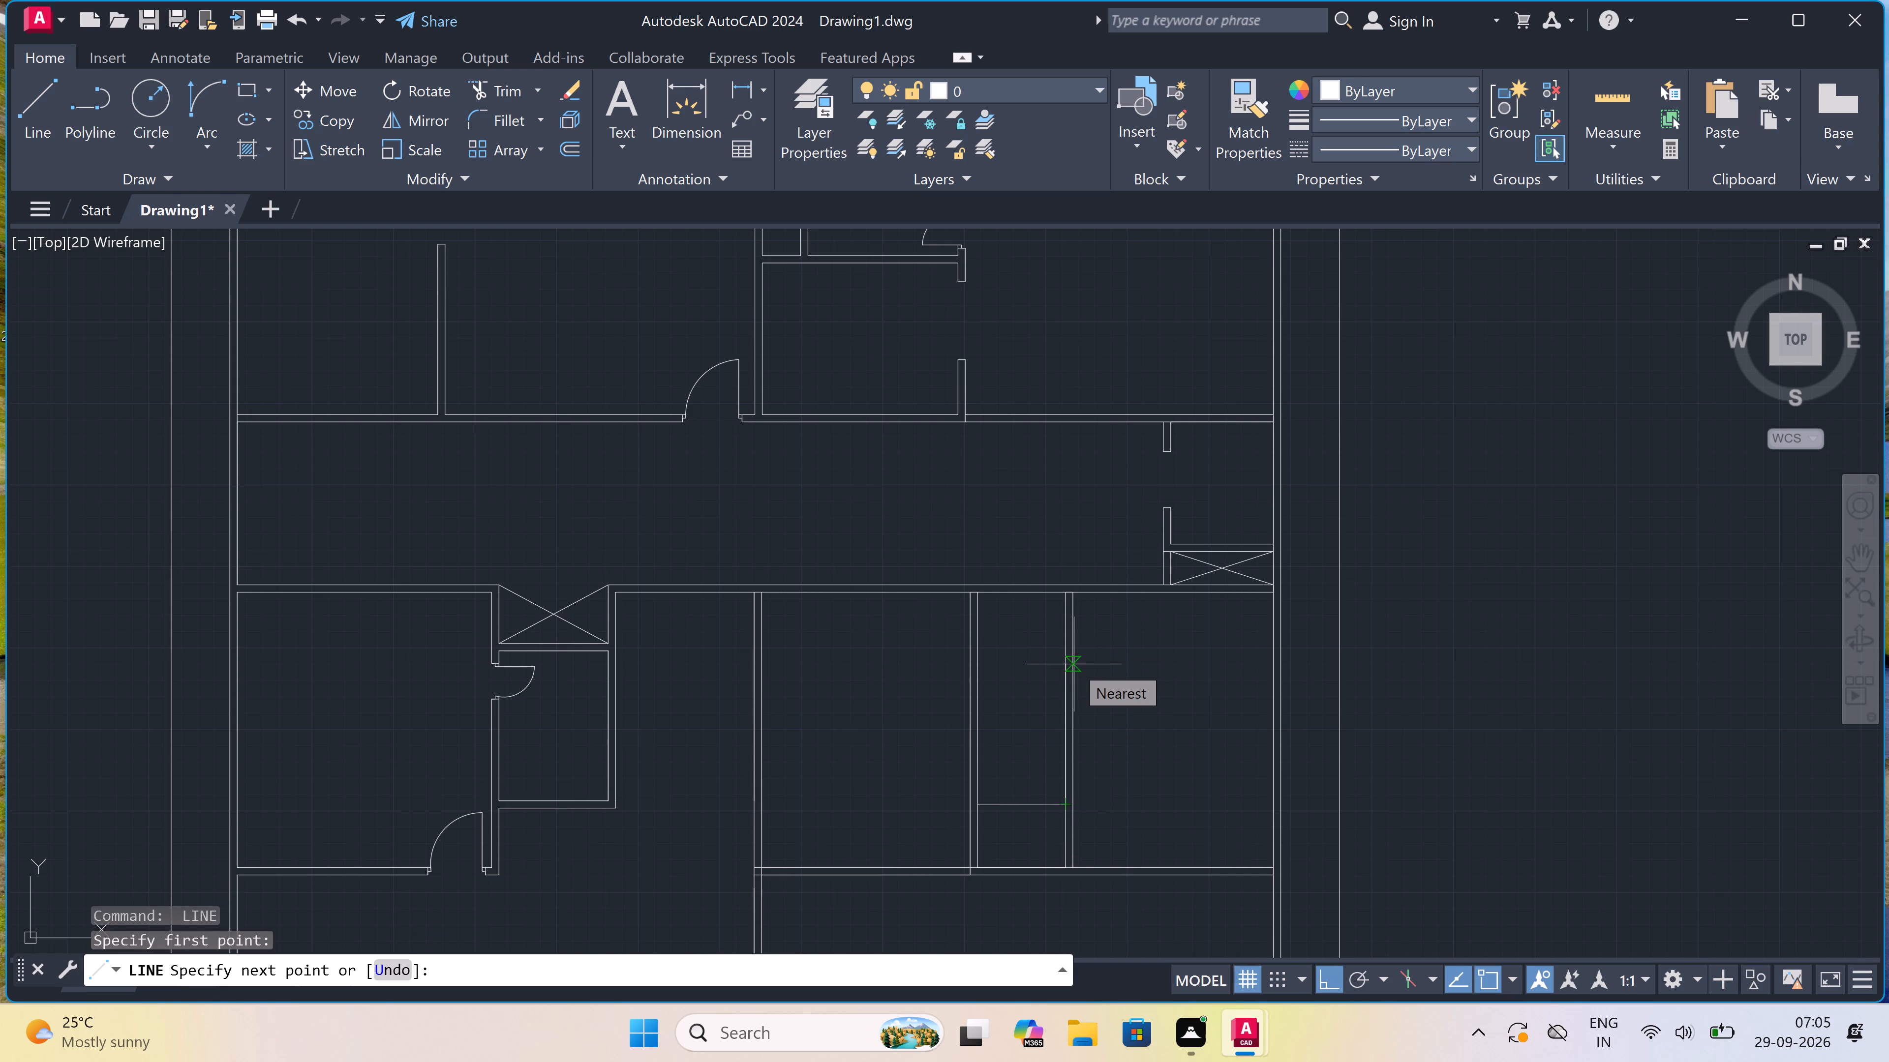
pyautogui.write('7\'8"')
pyautogui.press('space')
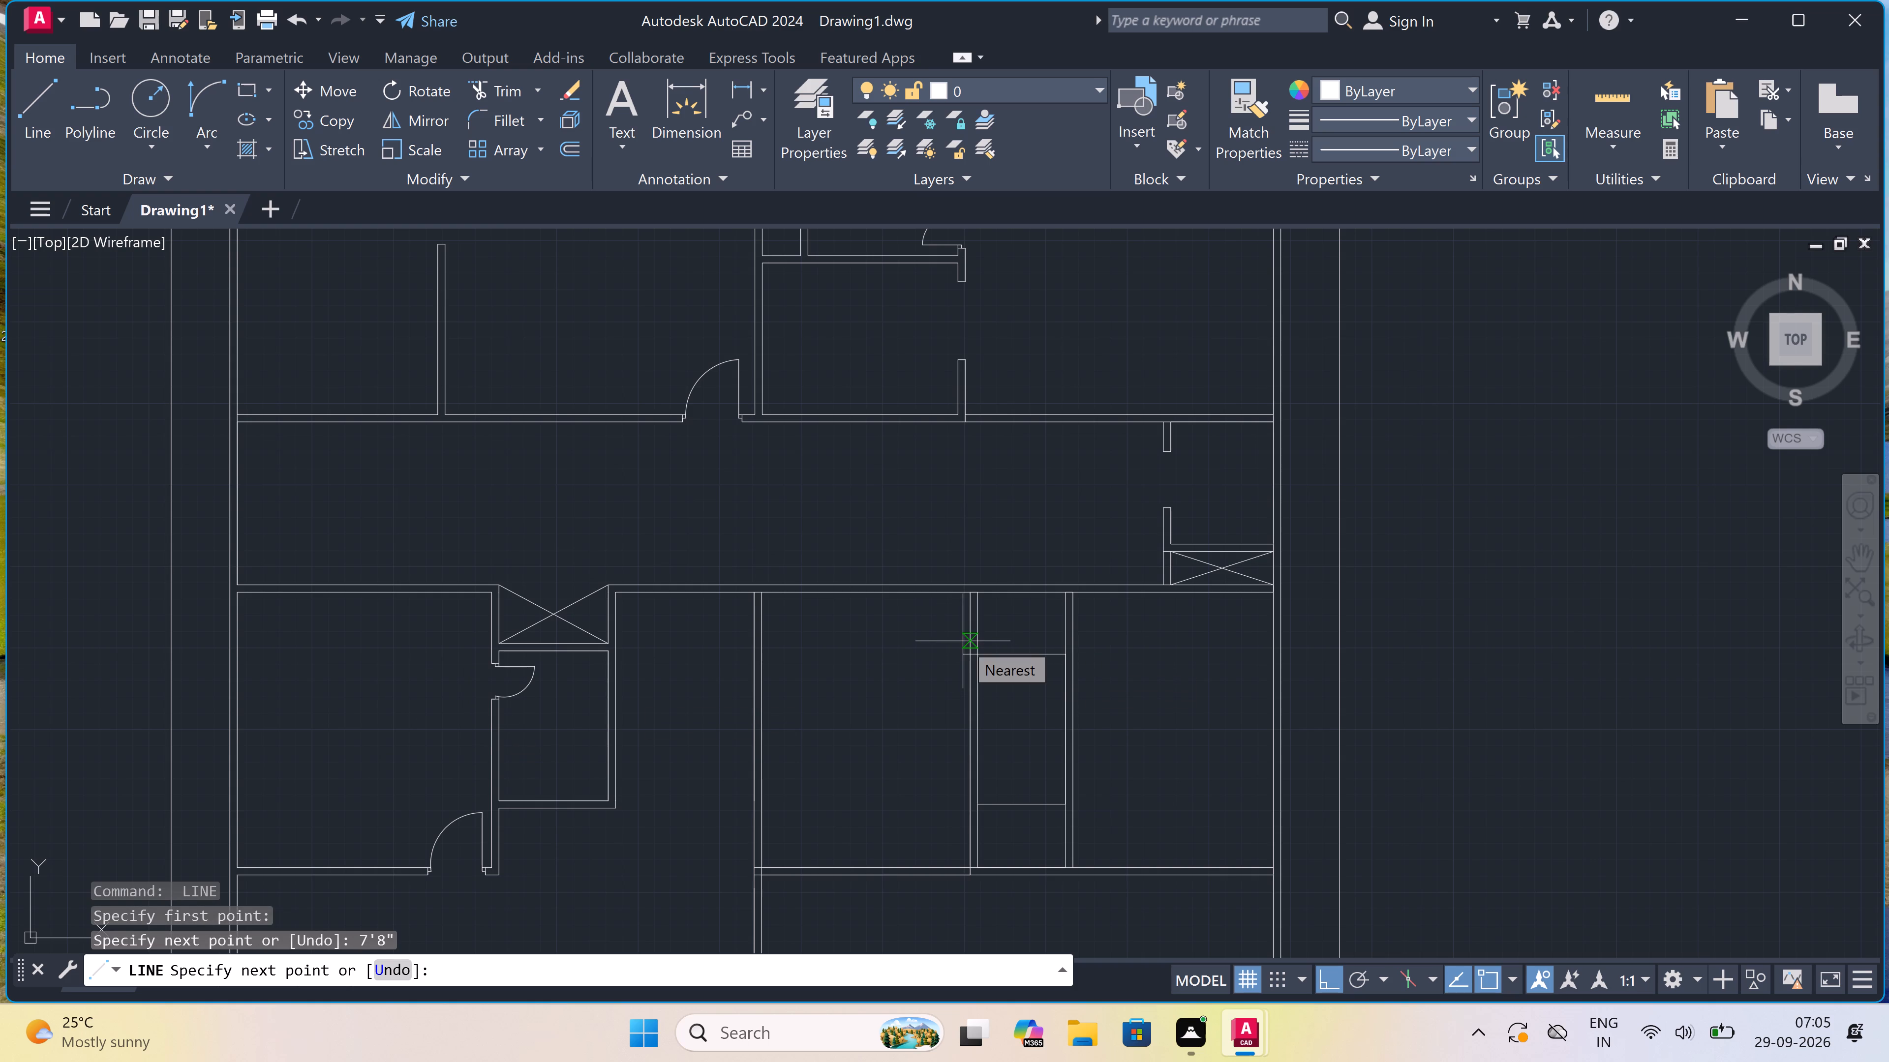
pyautogui.scroll(2, 946, 608)
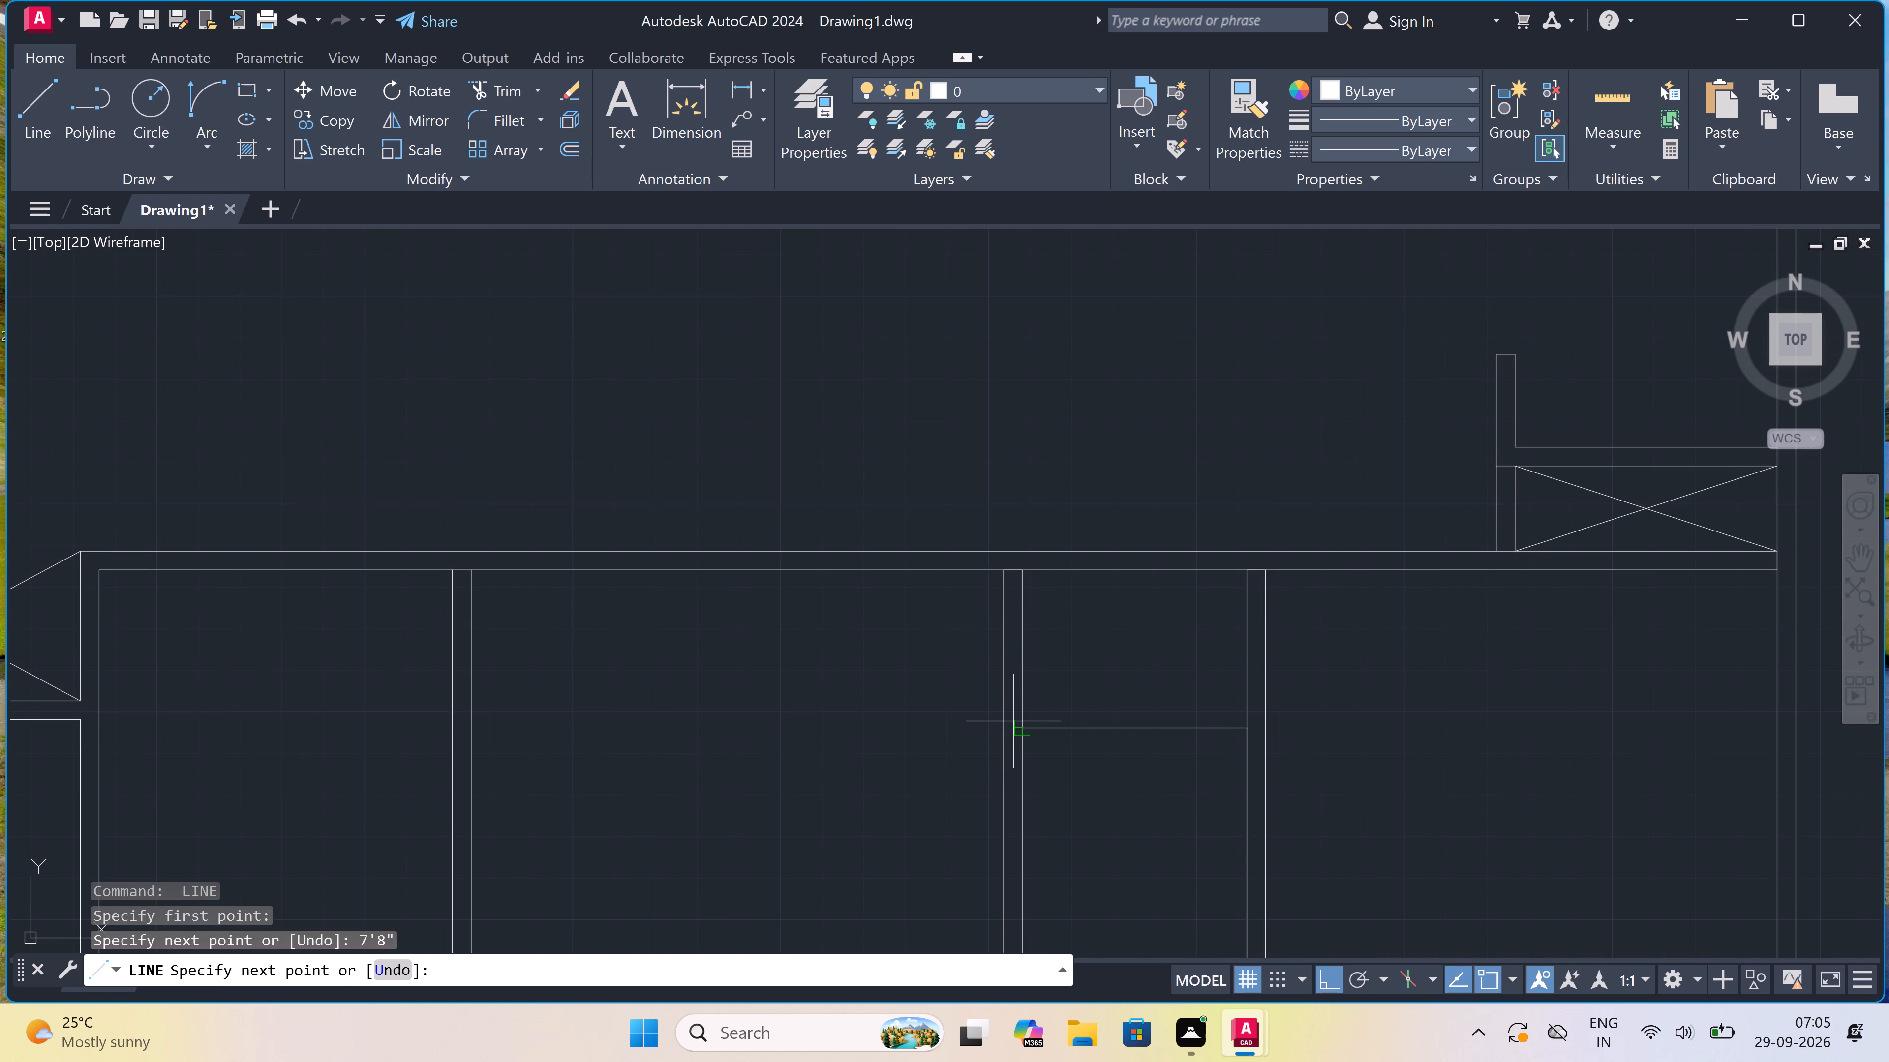
pyautogui.click(1020, 726)
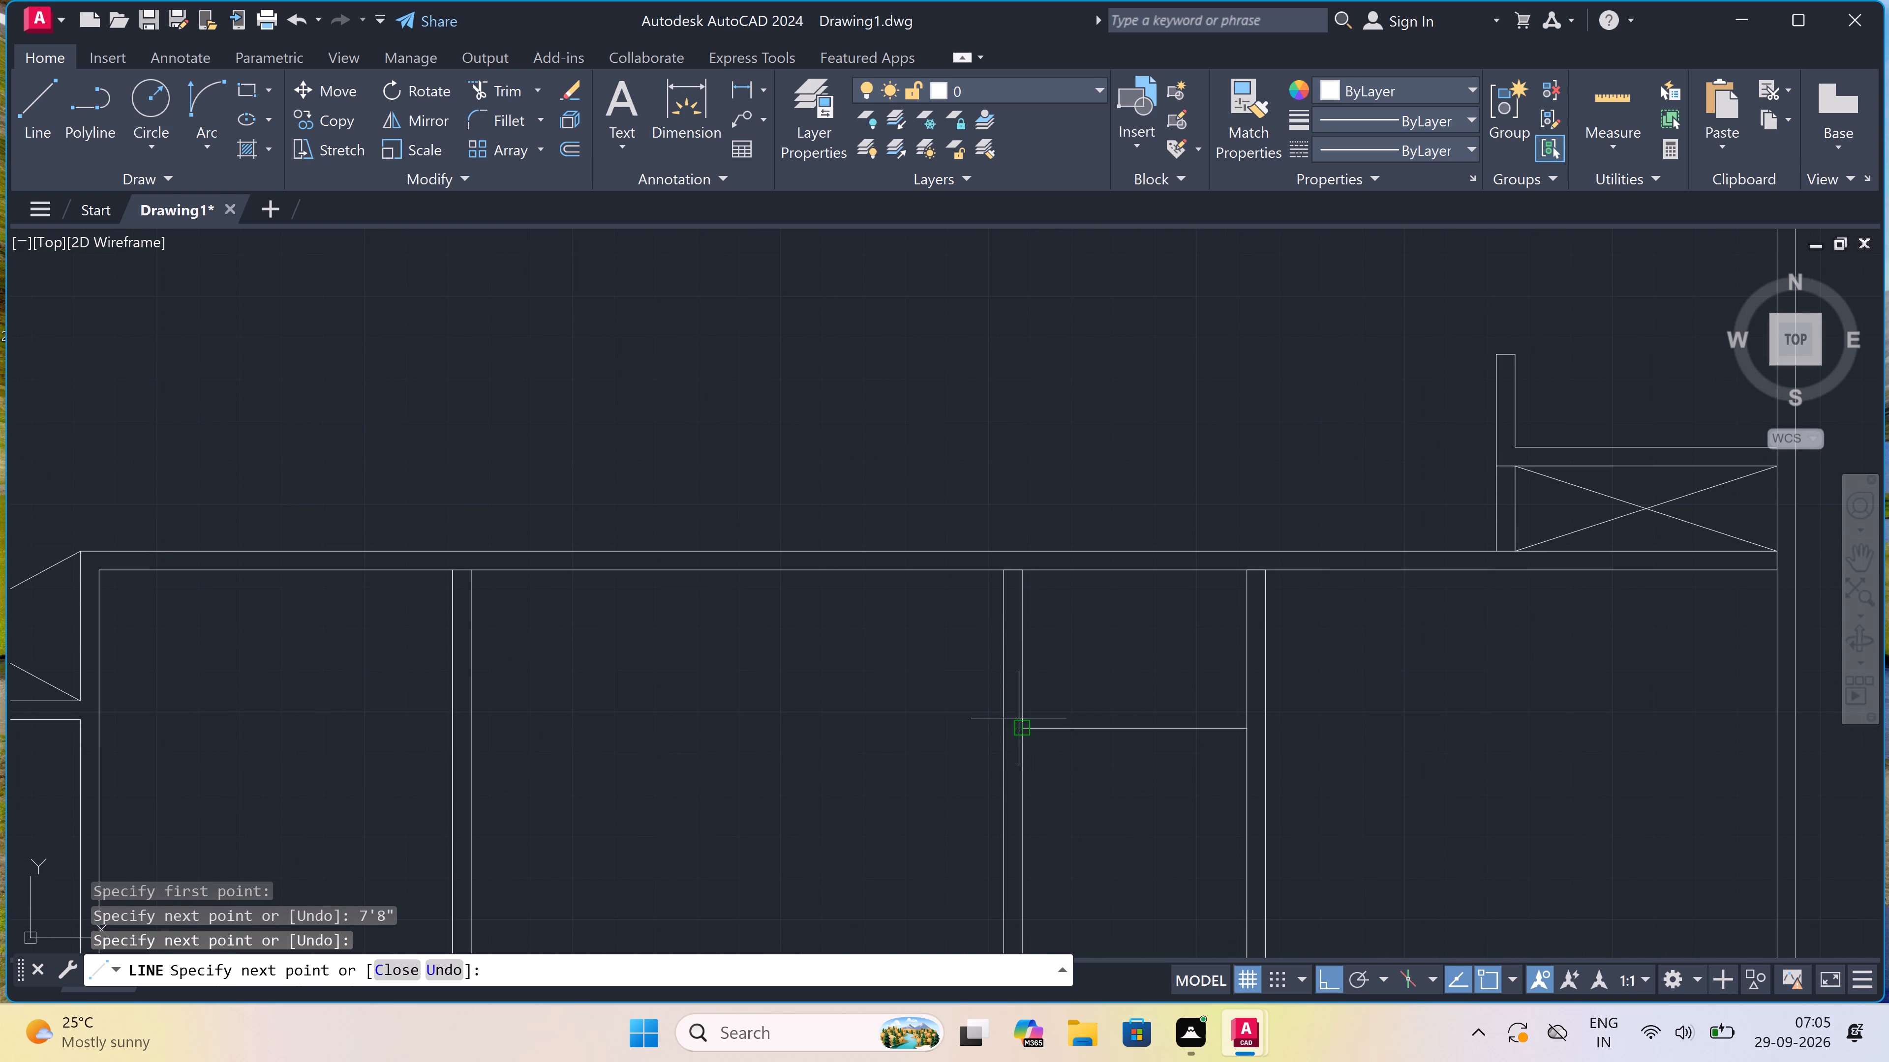
pyautogui.write('4.5"')
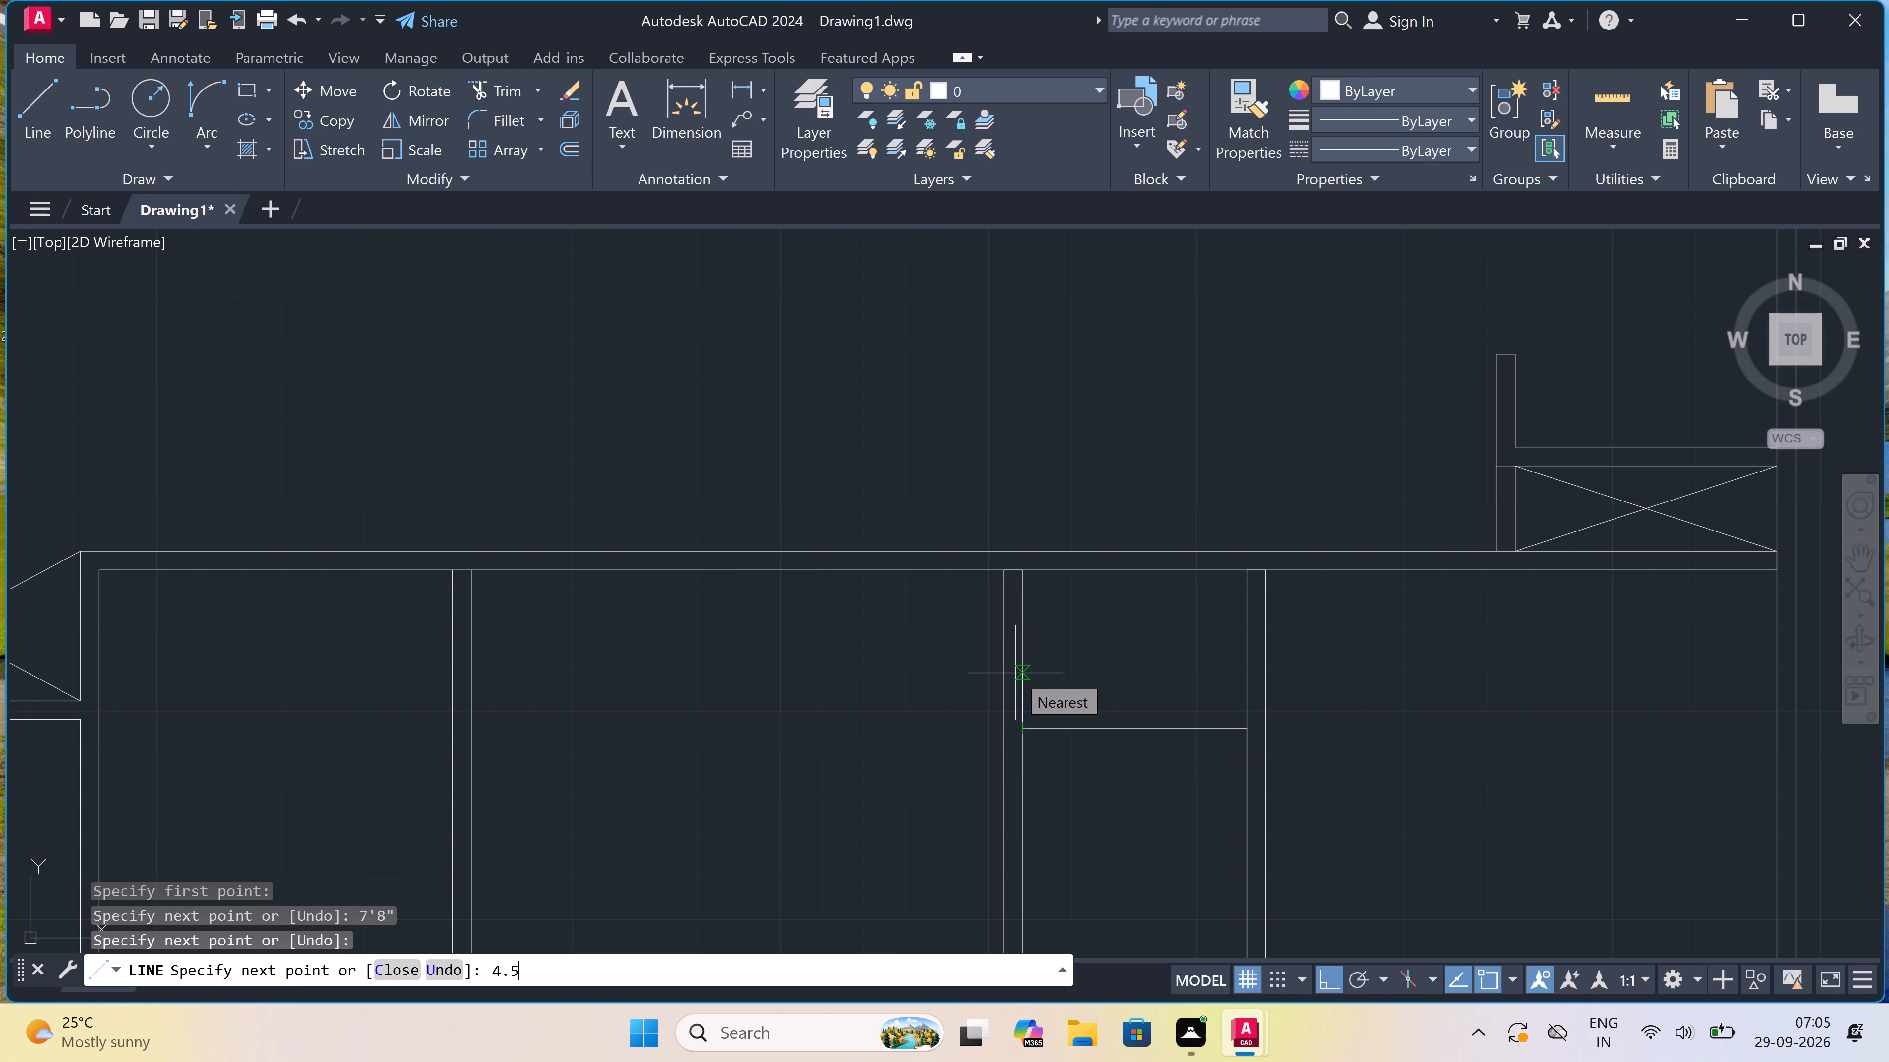
pyautogui.press('space')
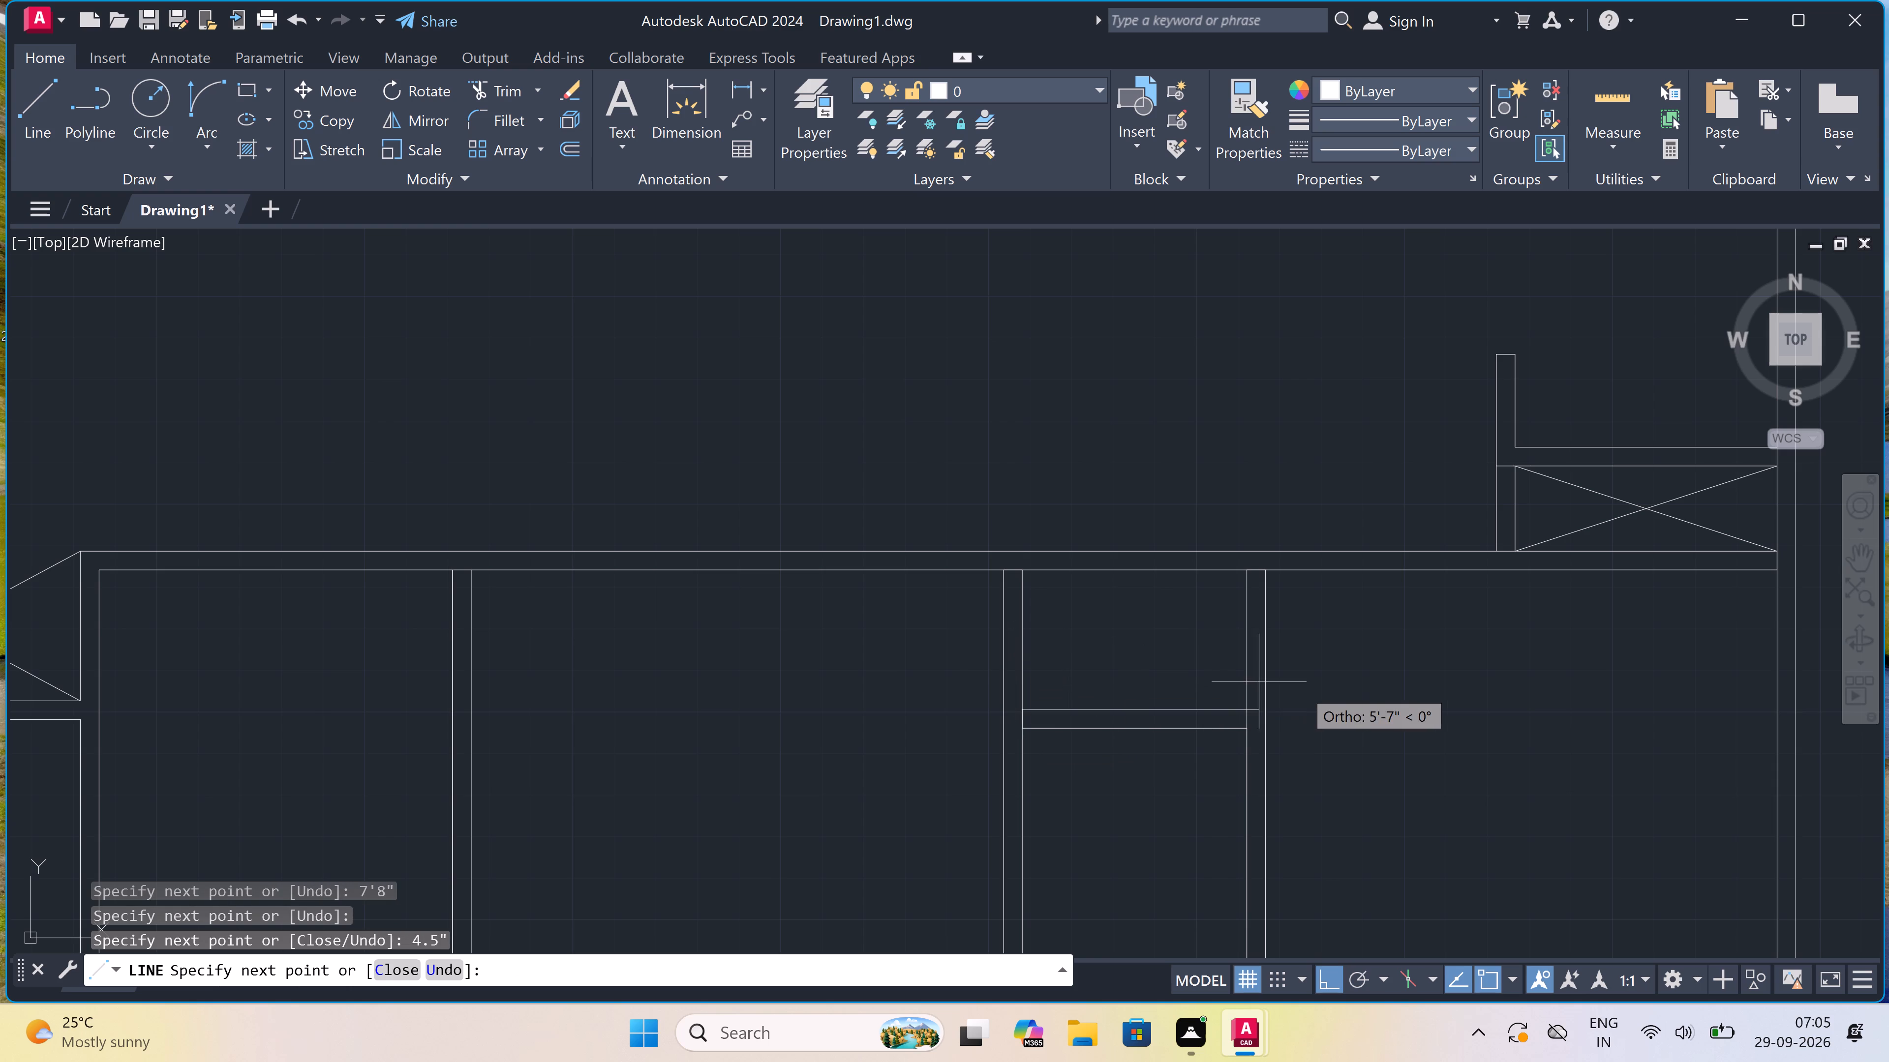
pyautogui.click(1243, 709)
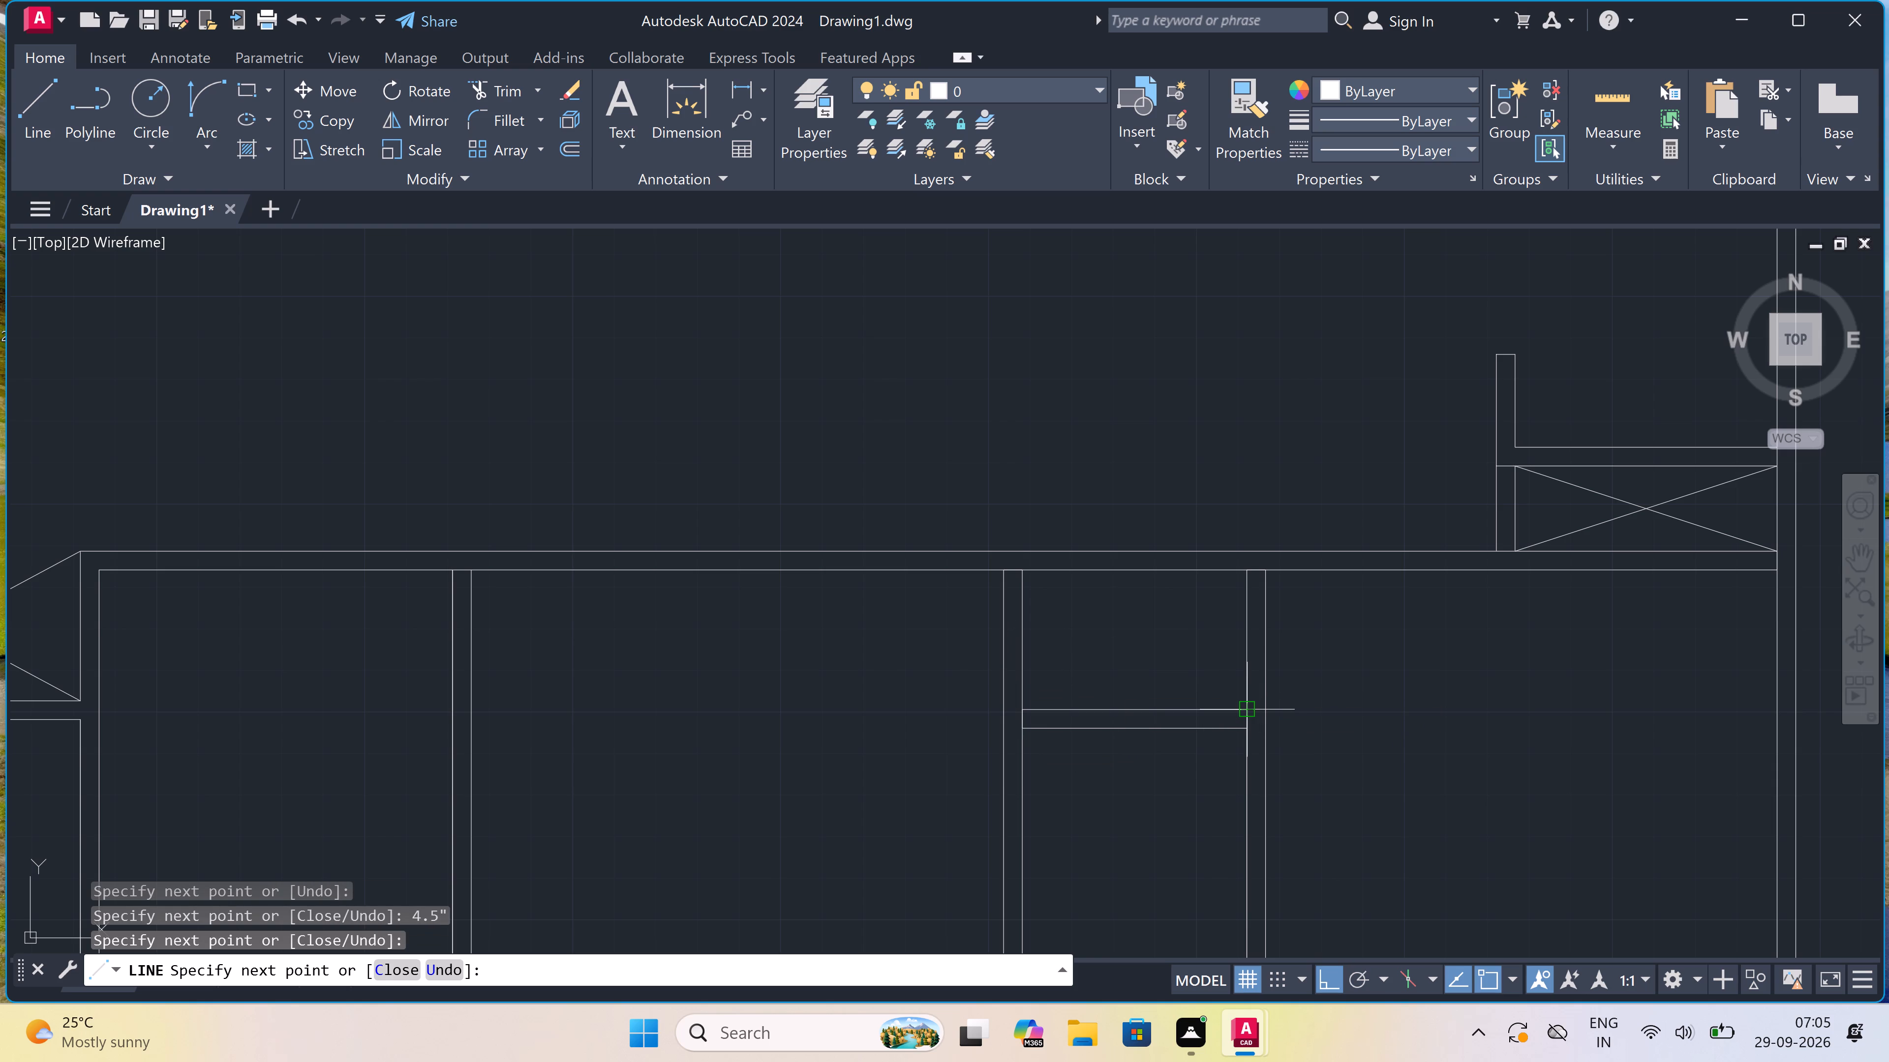
# Turn Ortho off and draw two crossing diagonals in the small space between the new cross wall and the corridor wall.
pyautogui.press('F8')
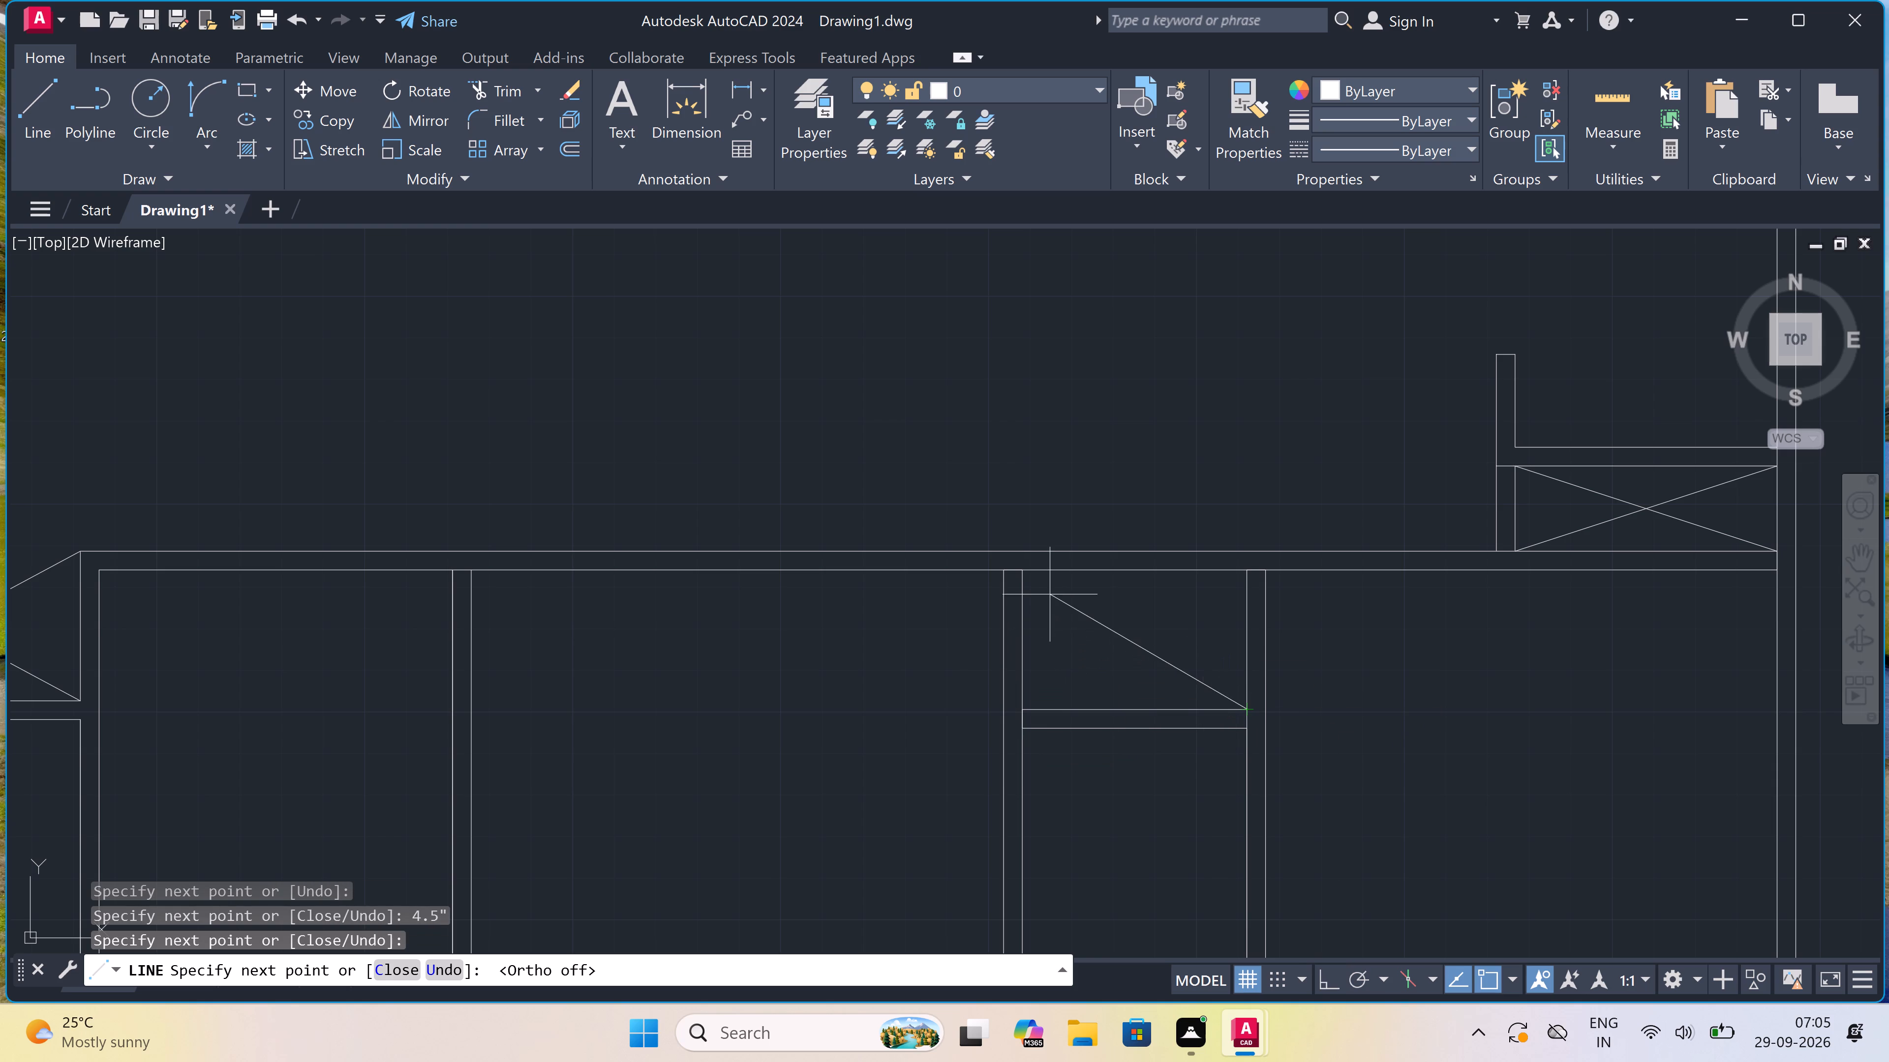
pyautogui.click(1030, 570)
pyautogui.press('Escape')
pyautogui.press('space')
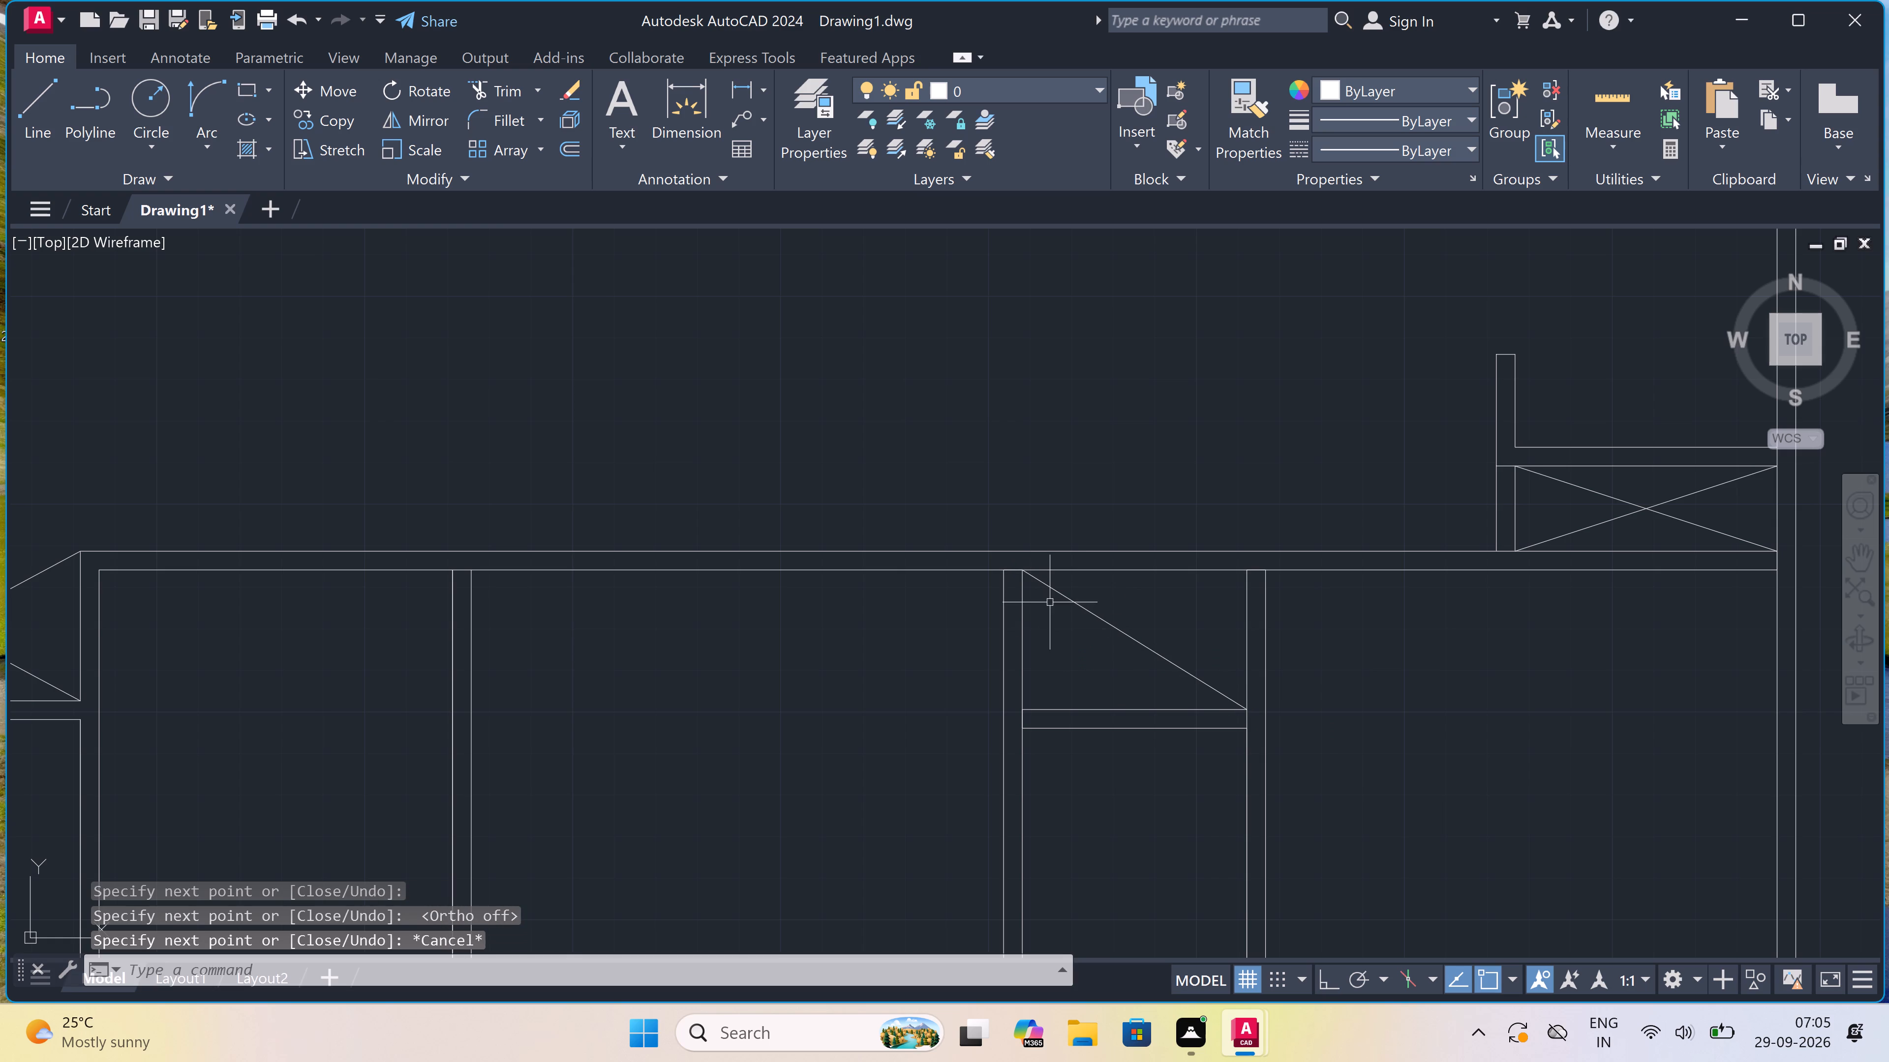
pyautogui.click(1019, 711)
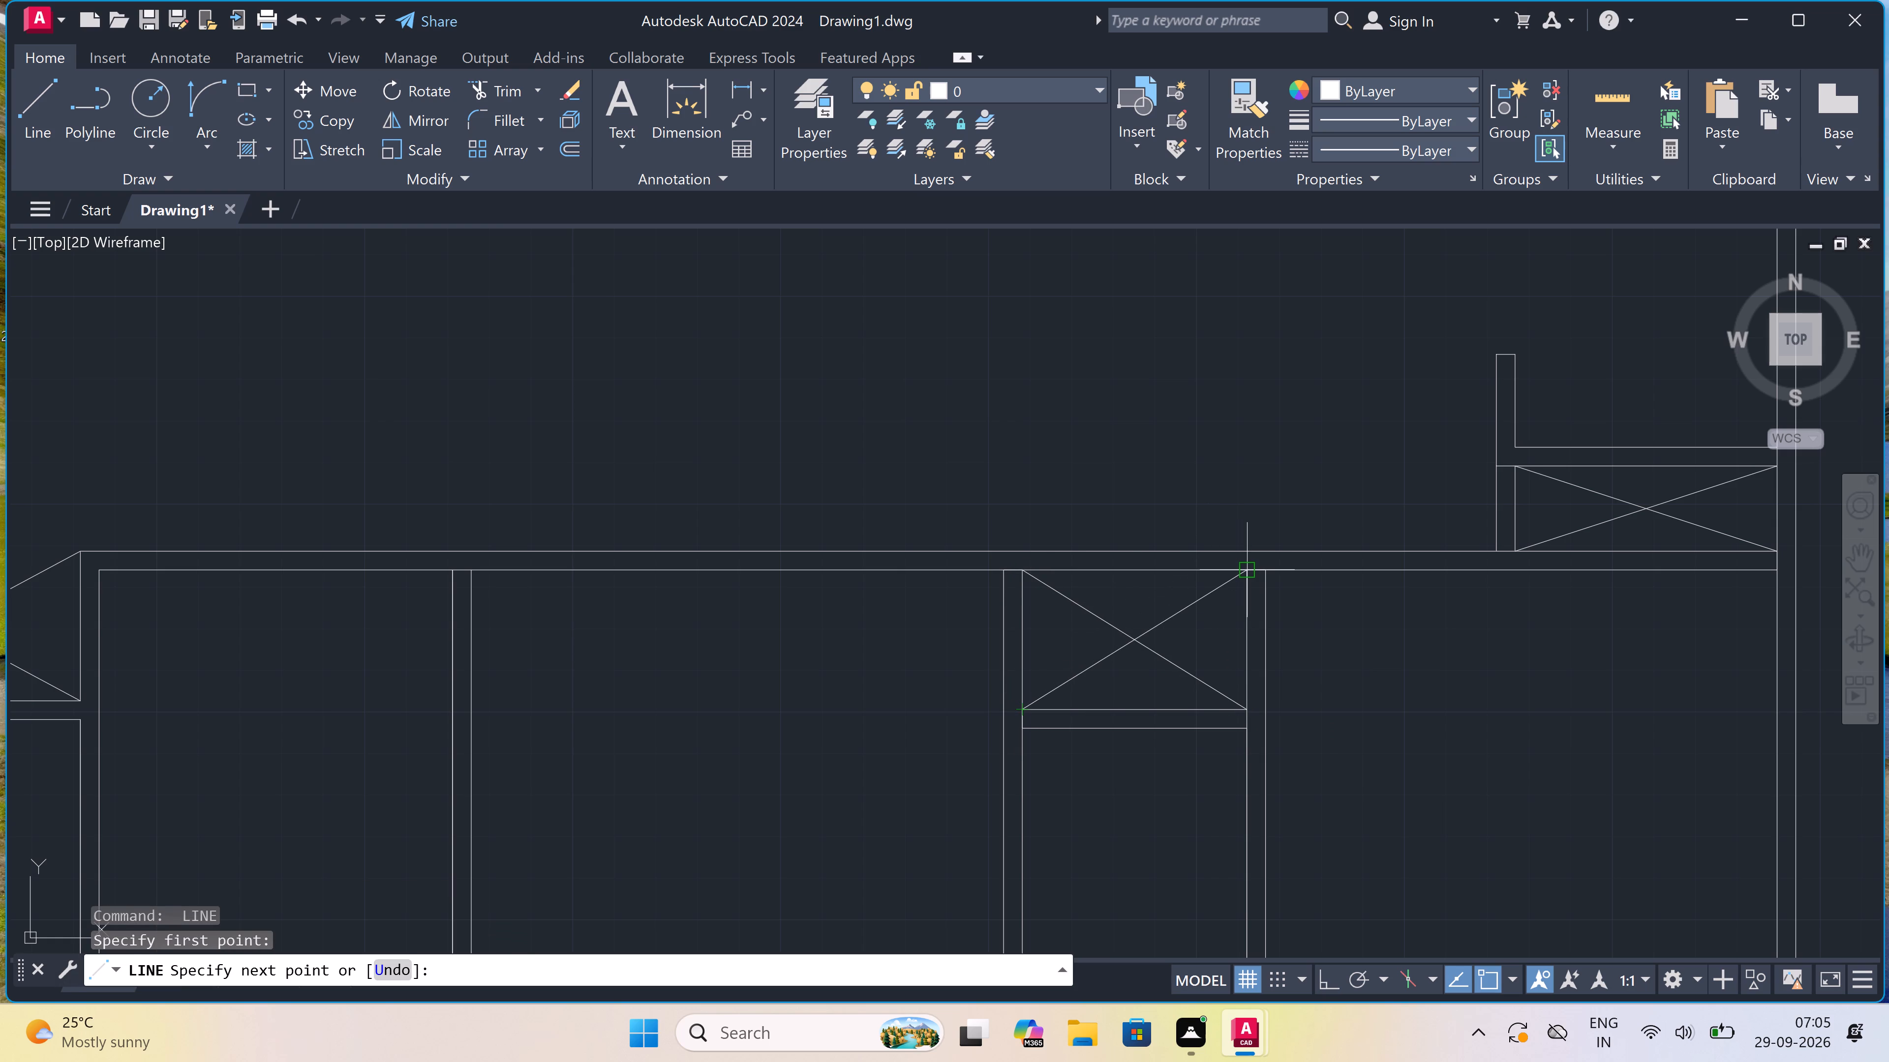
pyautogui.click(1243, 566)
pyautogui.press('Escape')
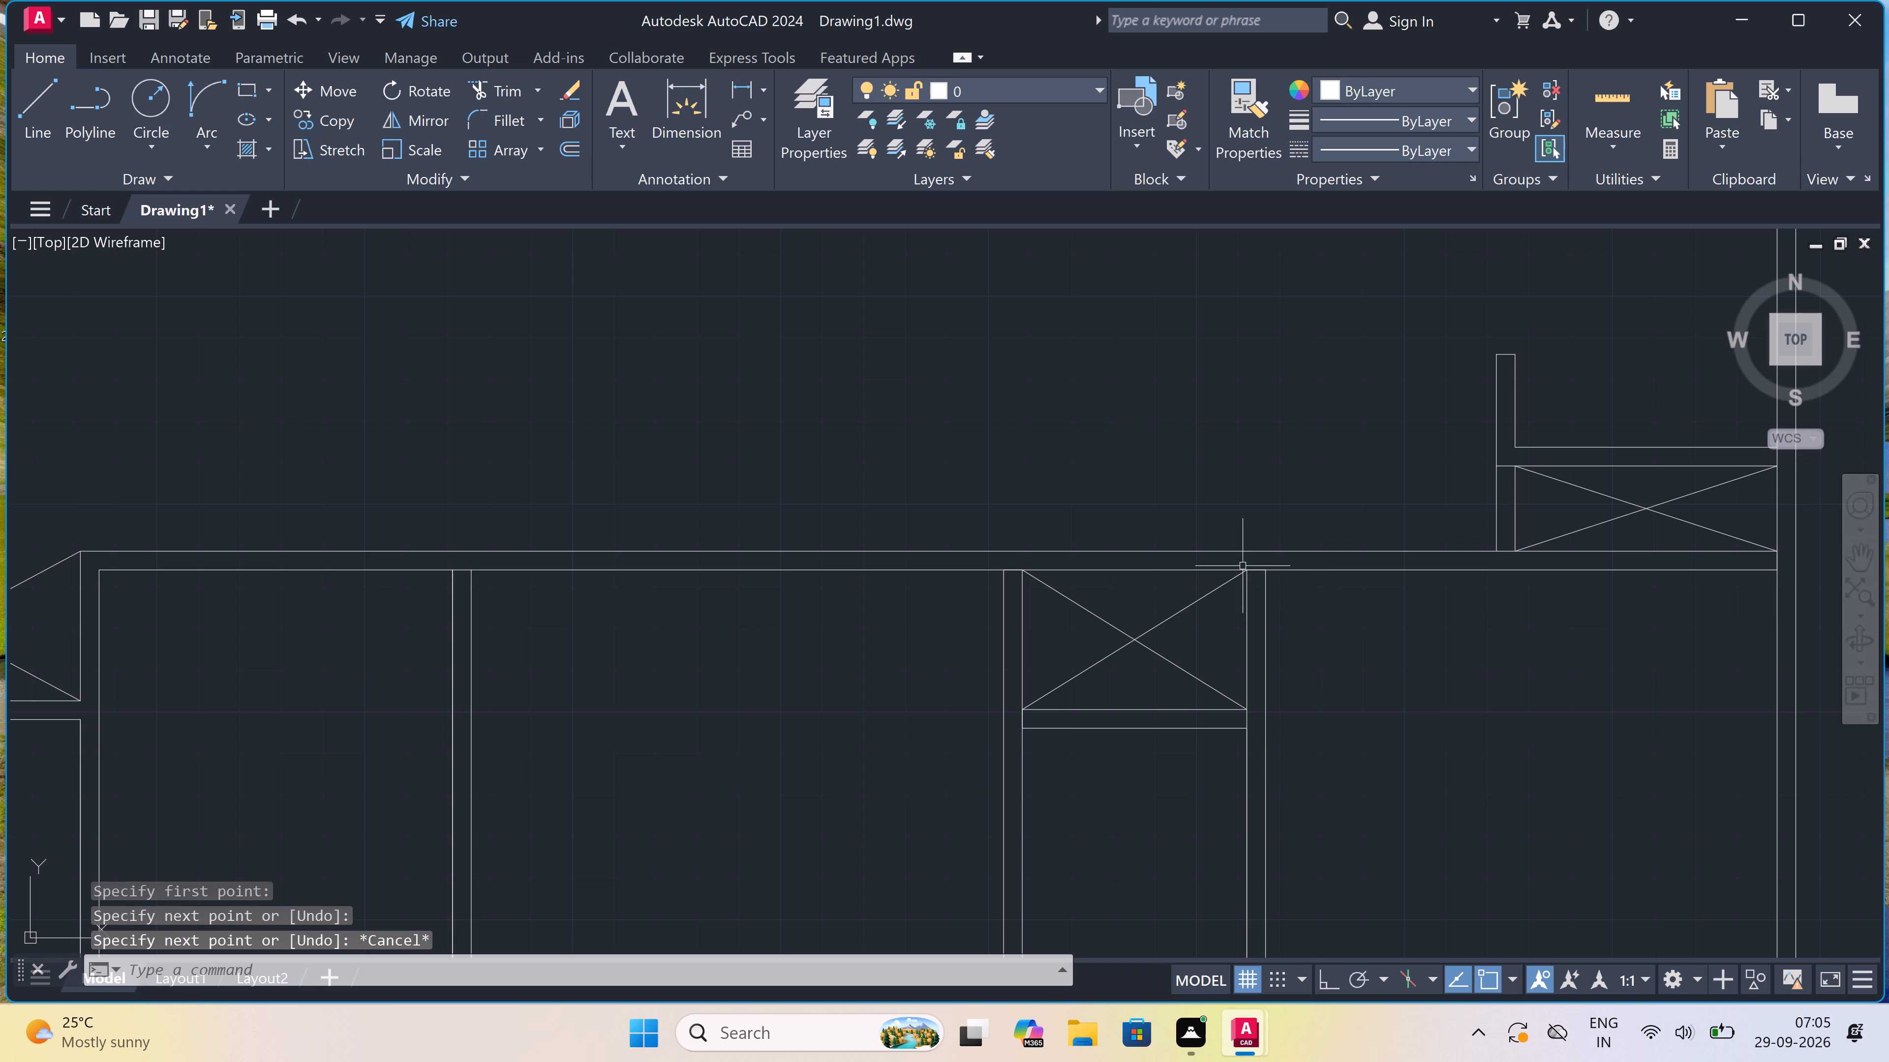
# Extend the faces of both narrow-bay partitions through the corridor wall to its upper line.
pyautogui.write('ex')
pyautogui.press('space')
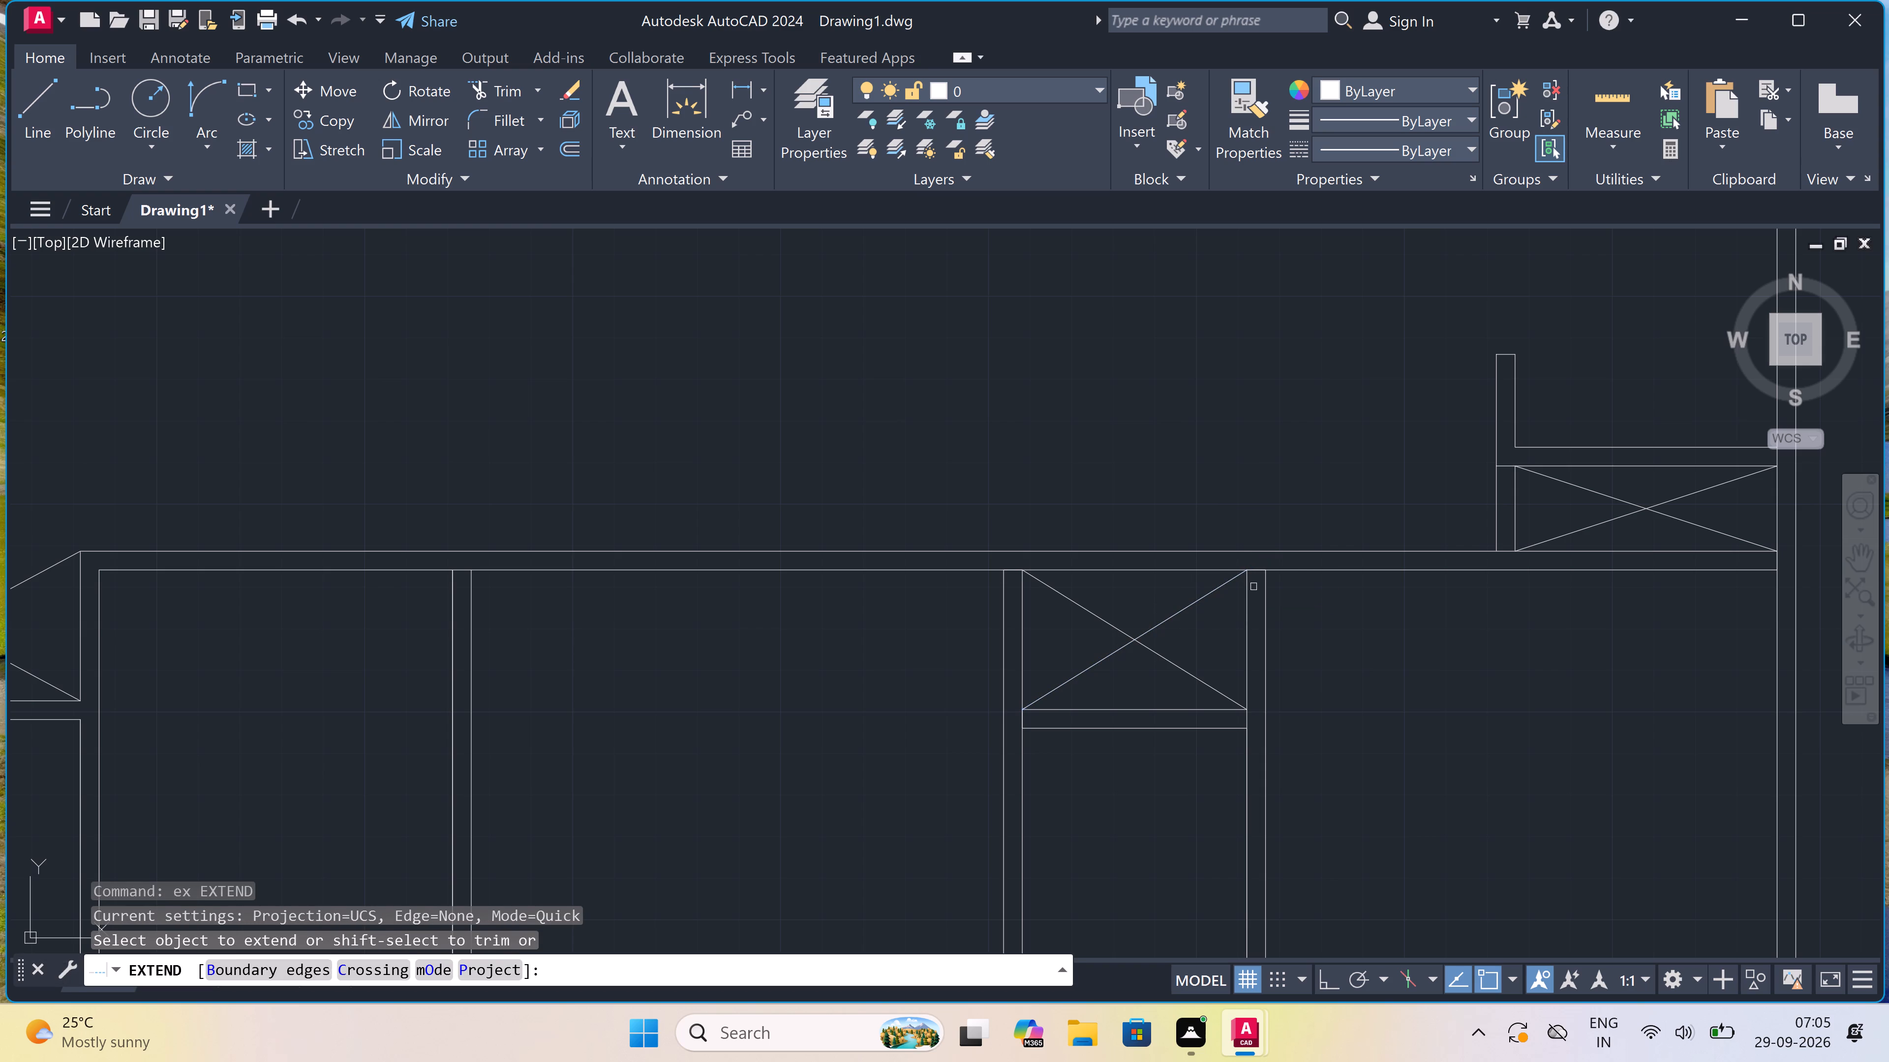
pyautogui.doubleClick(1248, 592)
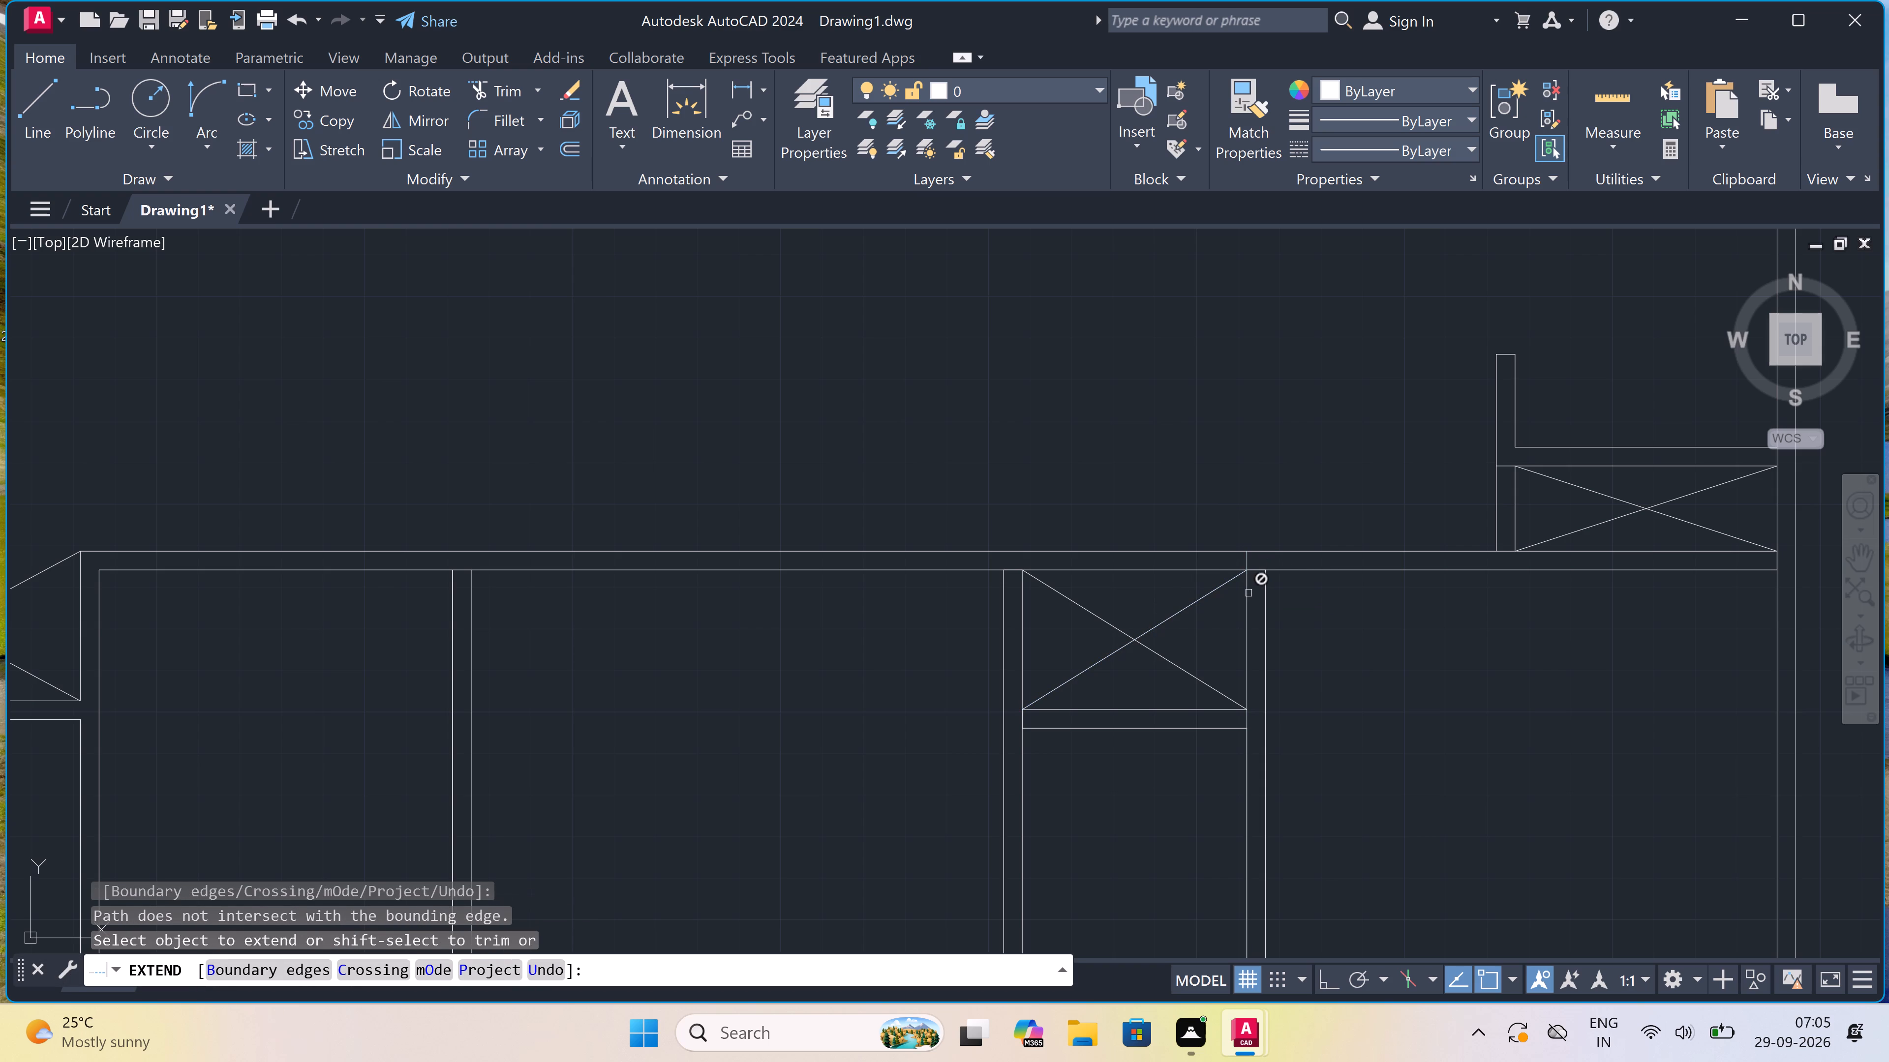
pyautogui.click(1268, 590)
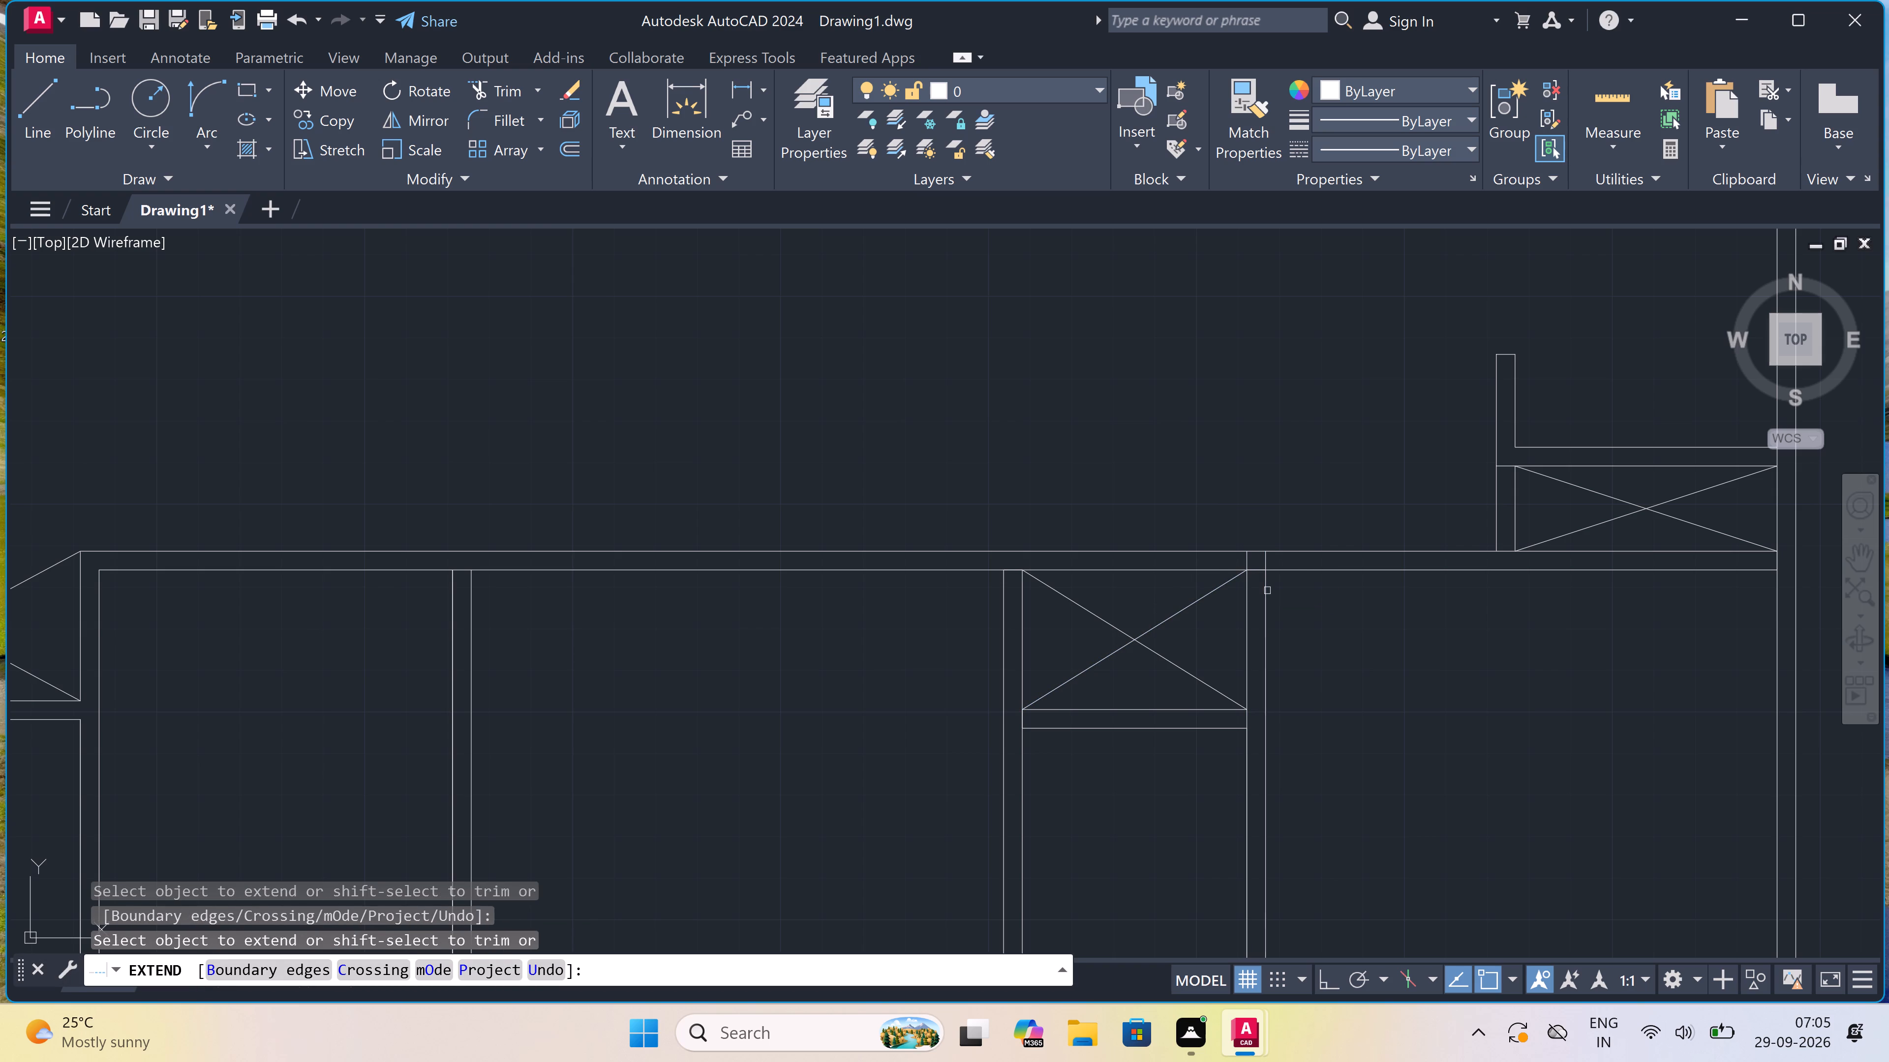
pyautogui.click(1036, 612)
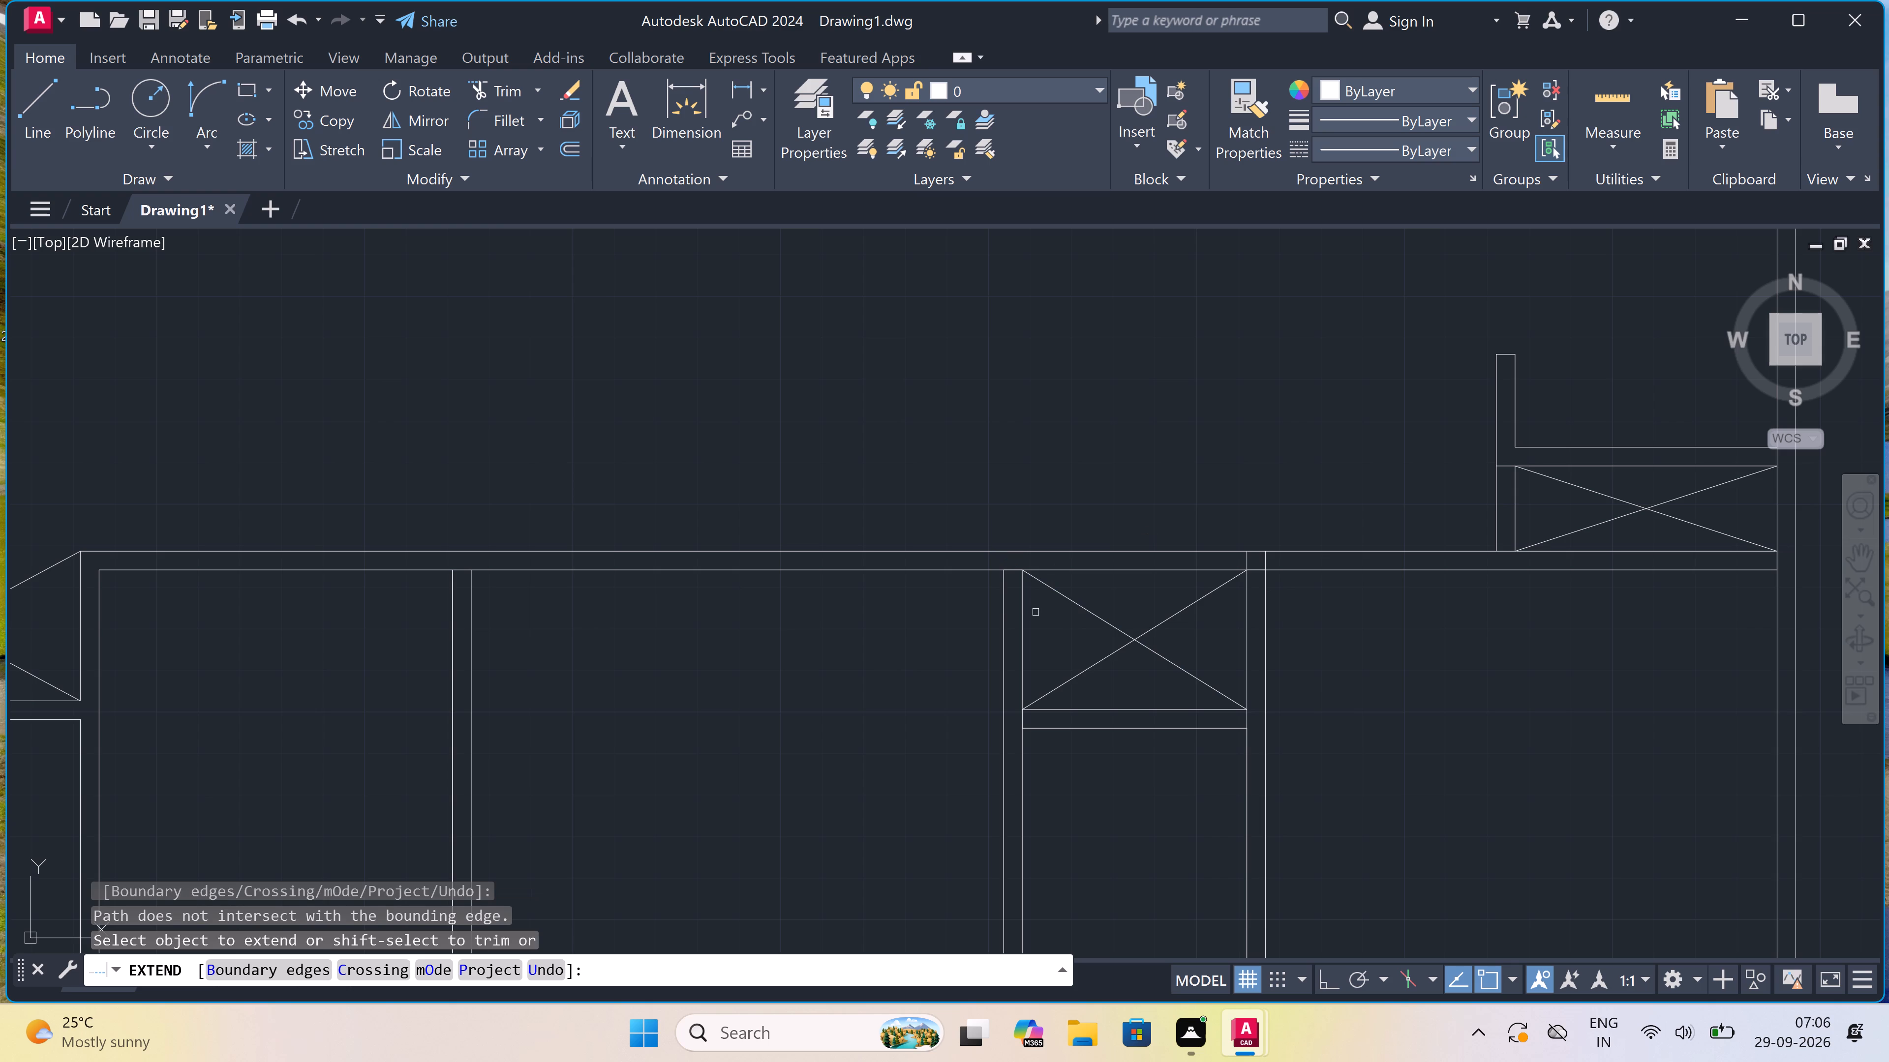
pyautogui.click(887, 648)
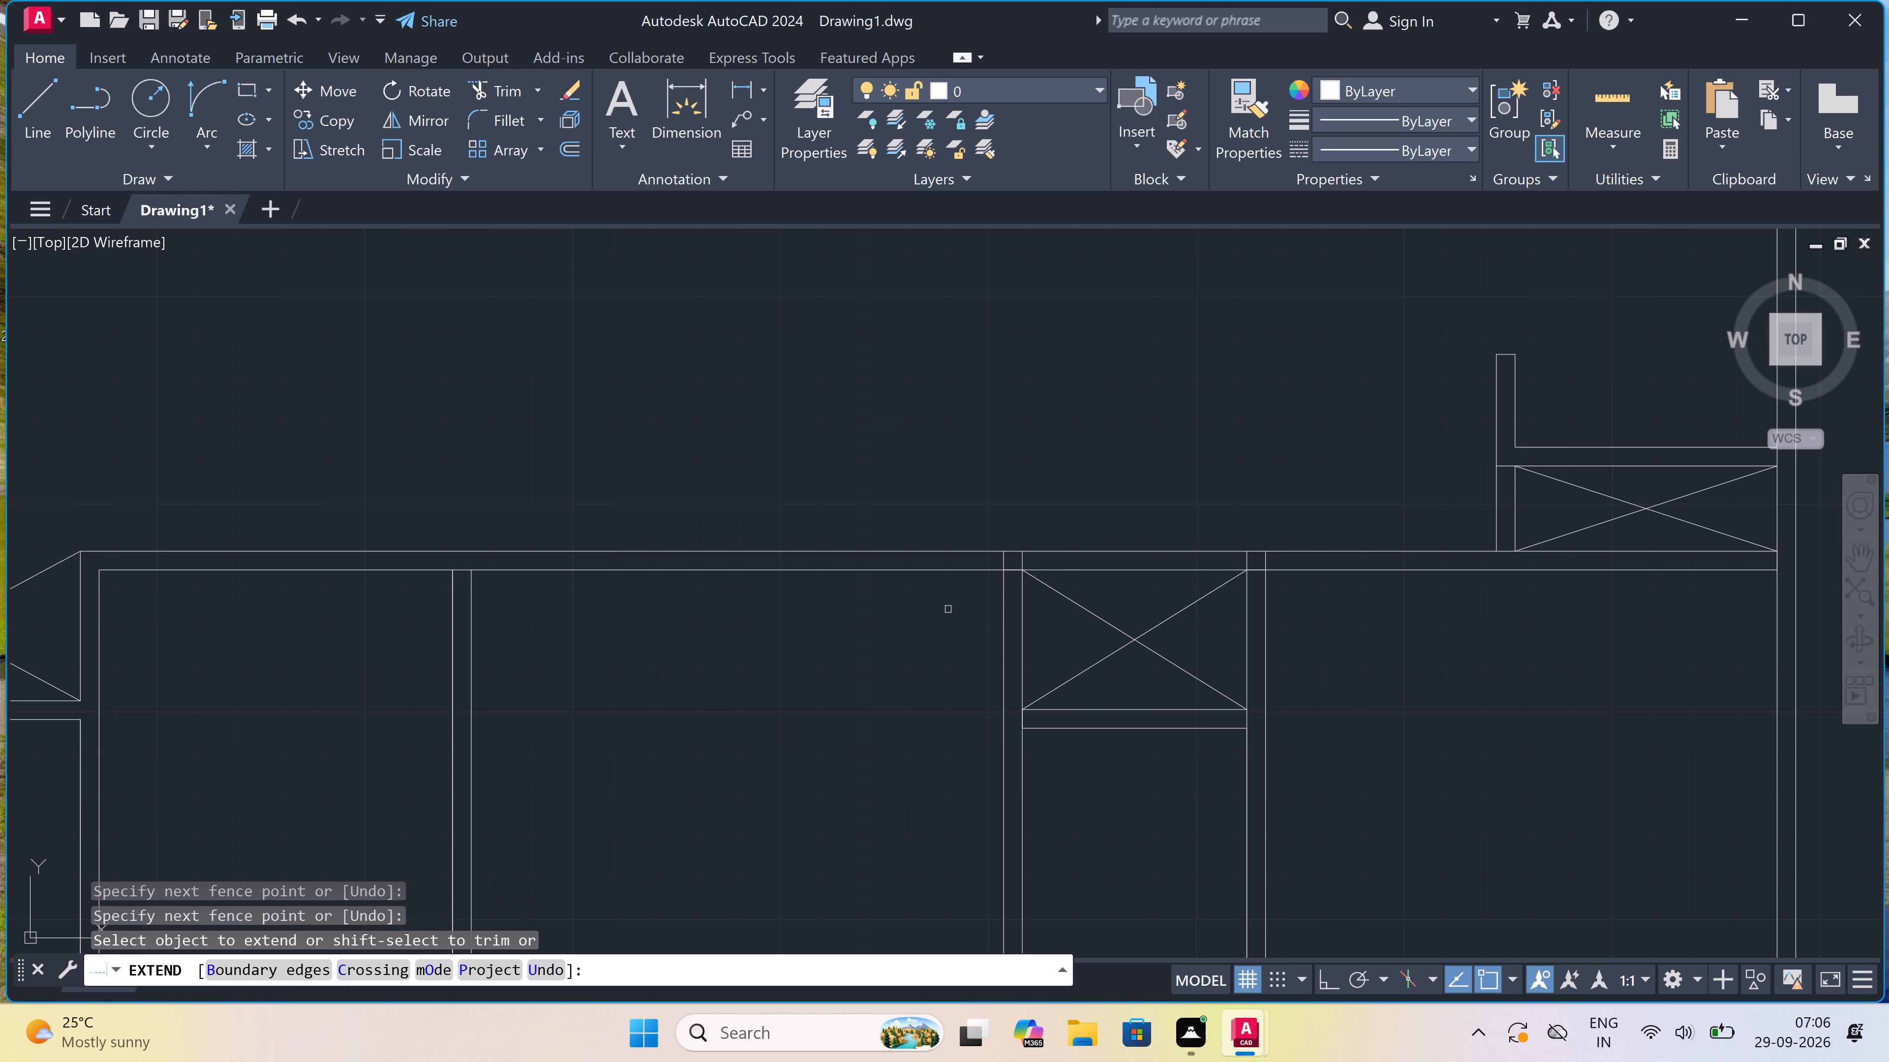
pyautogui.press('Escape')
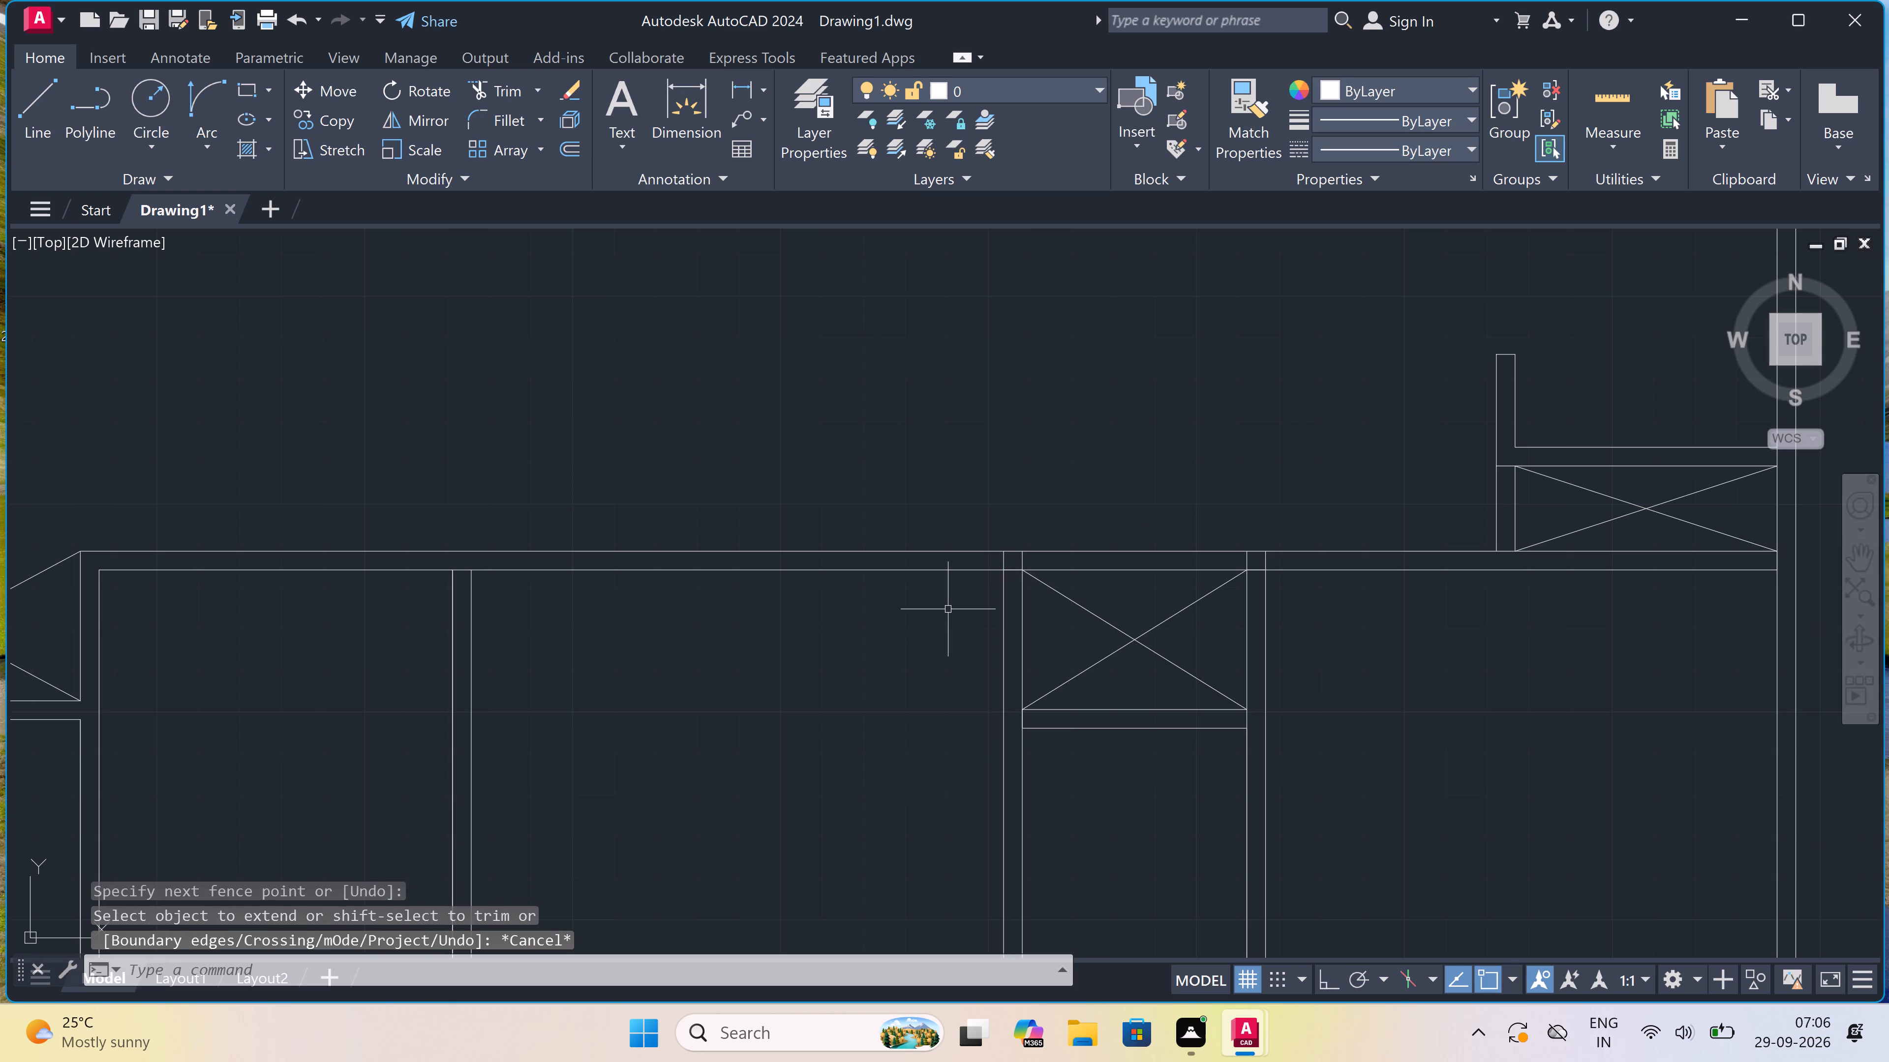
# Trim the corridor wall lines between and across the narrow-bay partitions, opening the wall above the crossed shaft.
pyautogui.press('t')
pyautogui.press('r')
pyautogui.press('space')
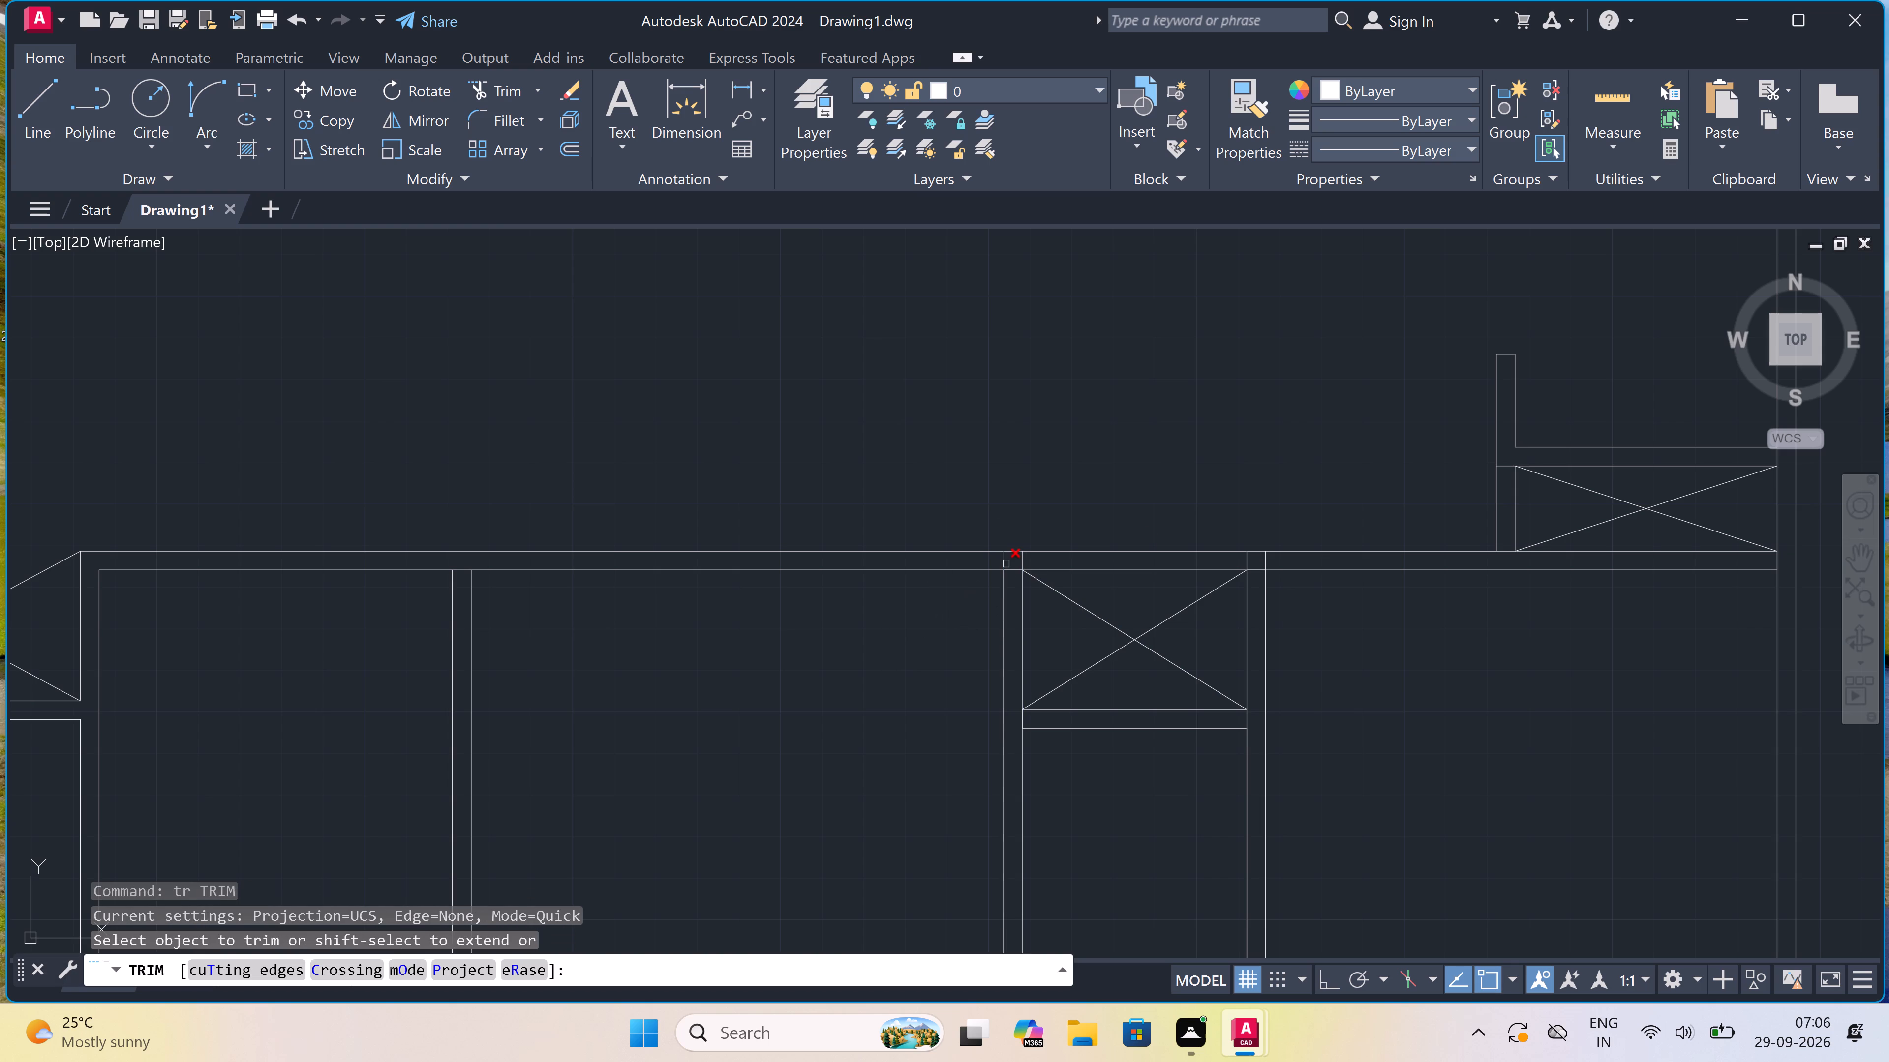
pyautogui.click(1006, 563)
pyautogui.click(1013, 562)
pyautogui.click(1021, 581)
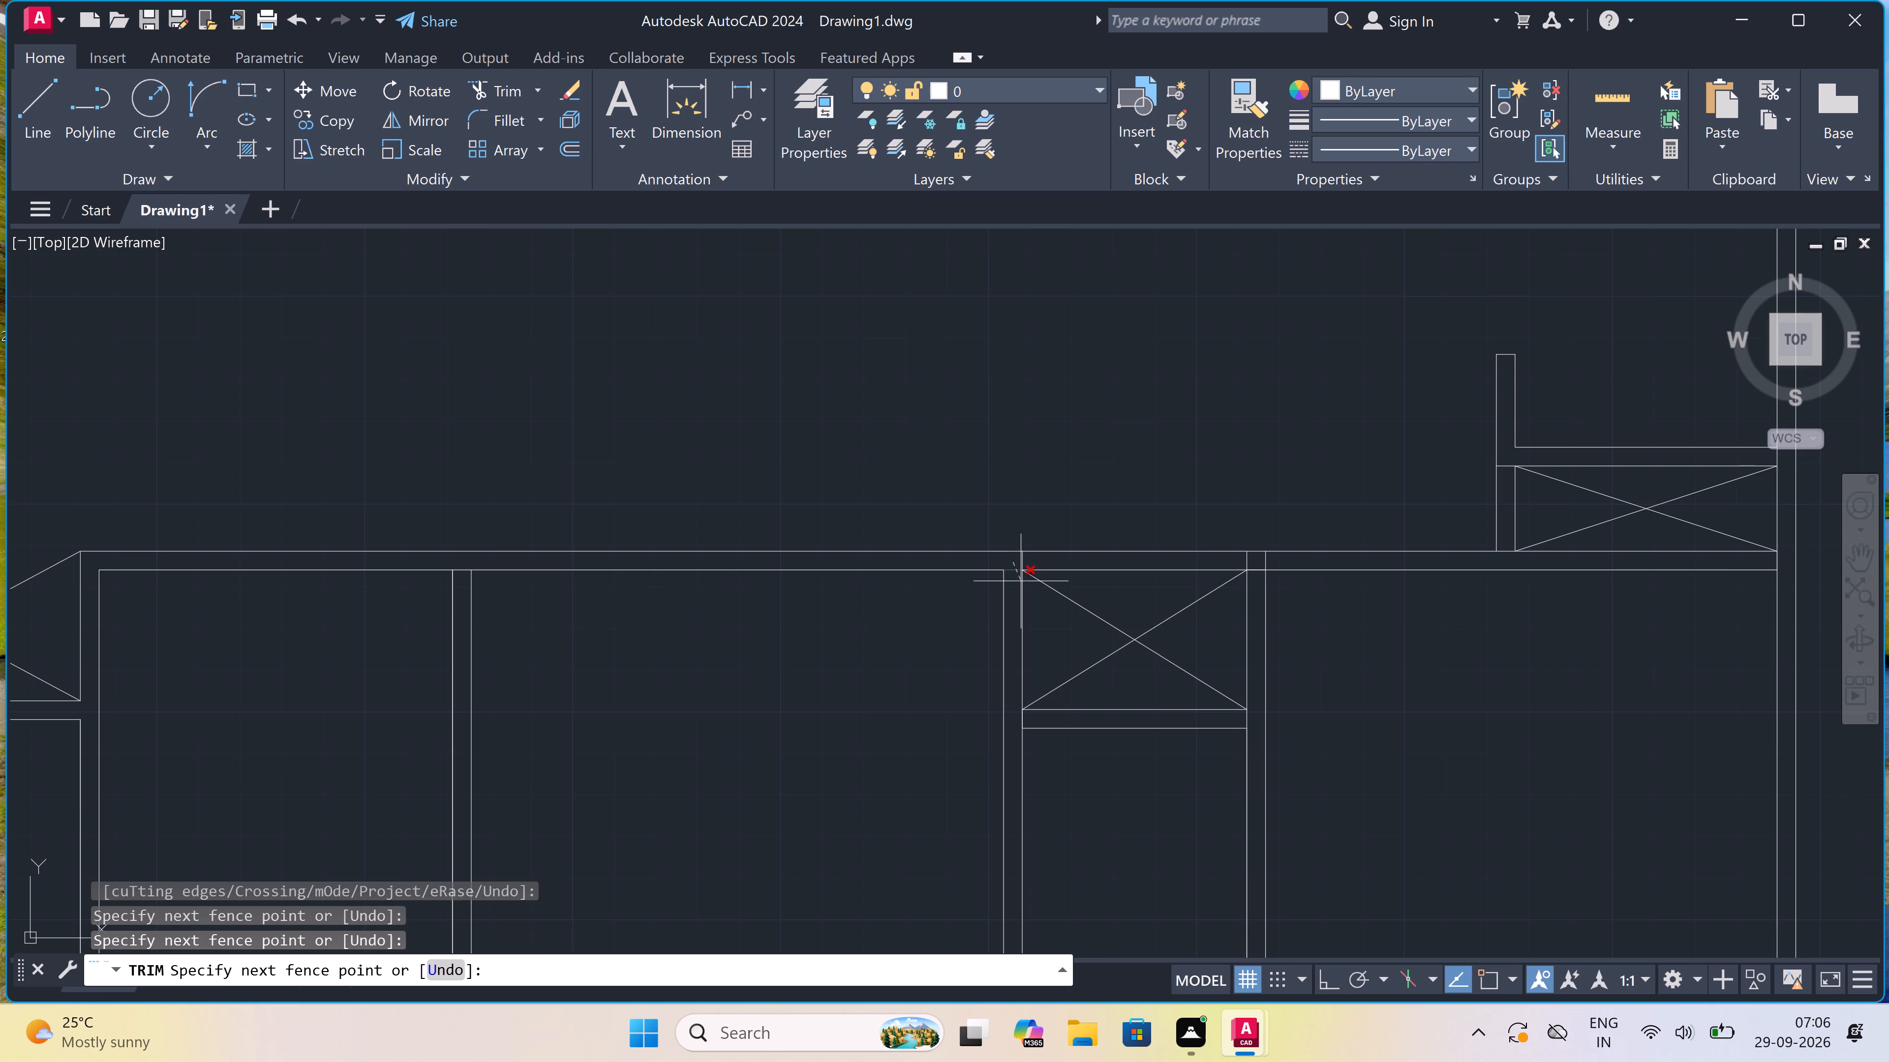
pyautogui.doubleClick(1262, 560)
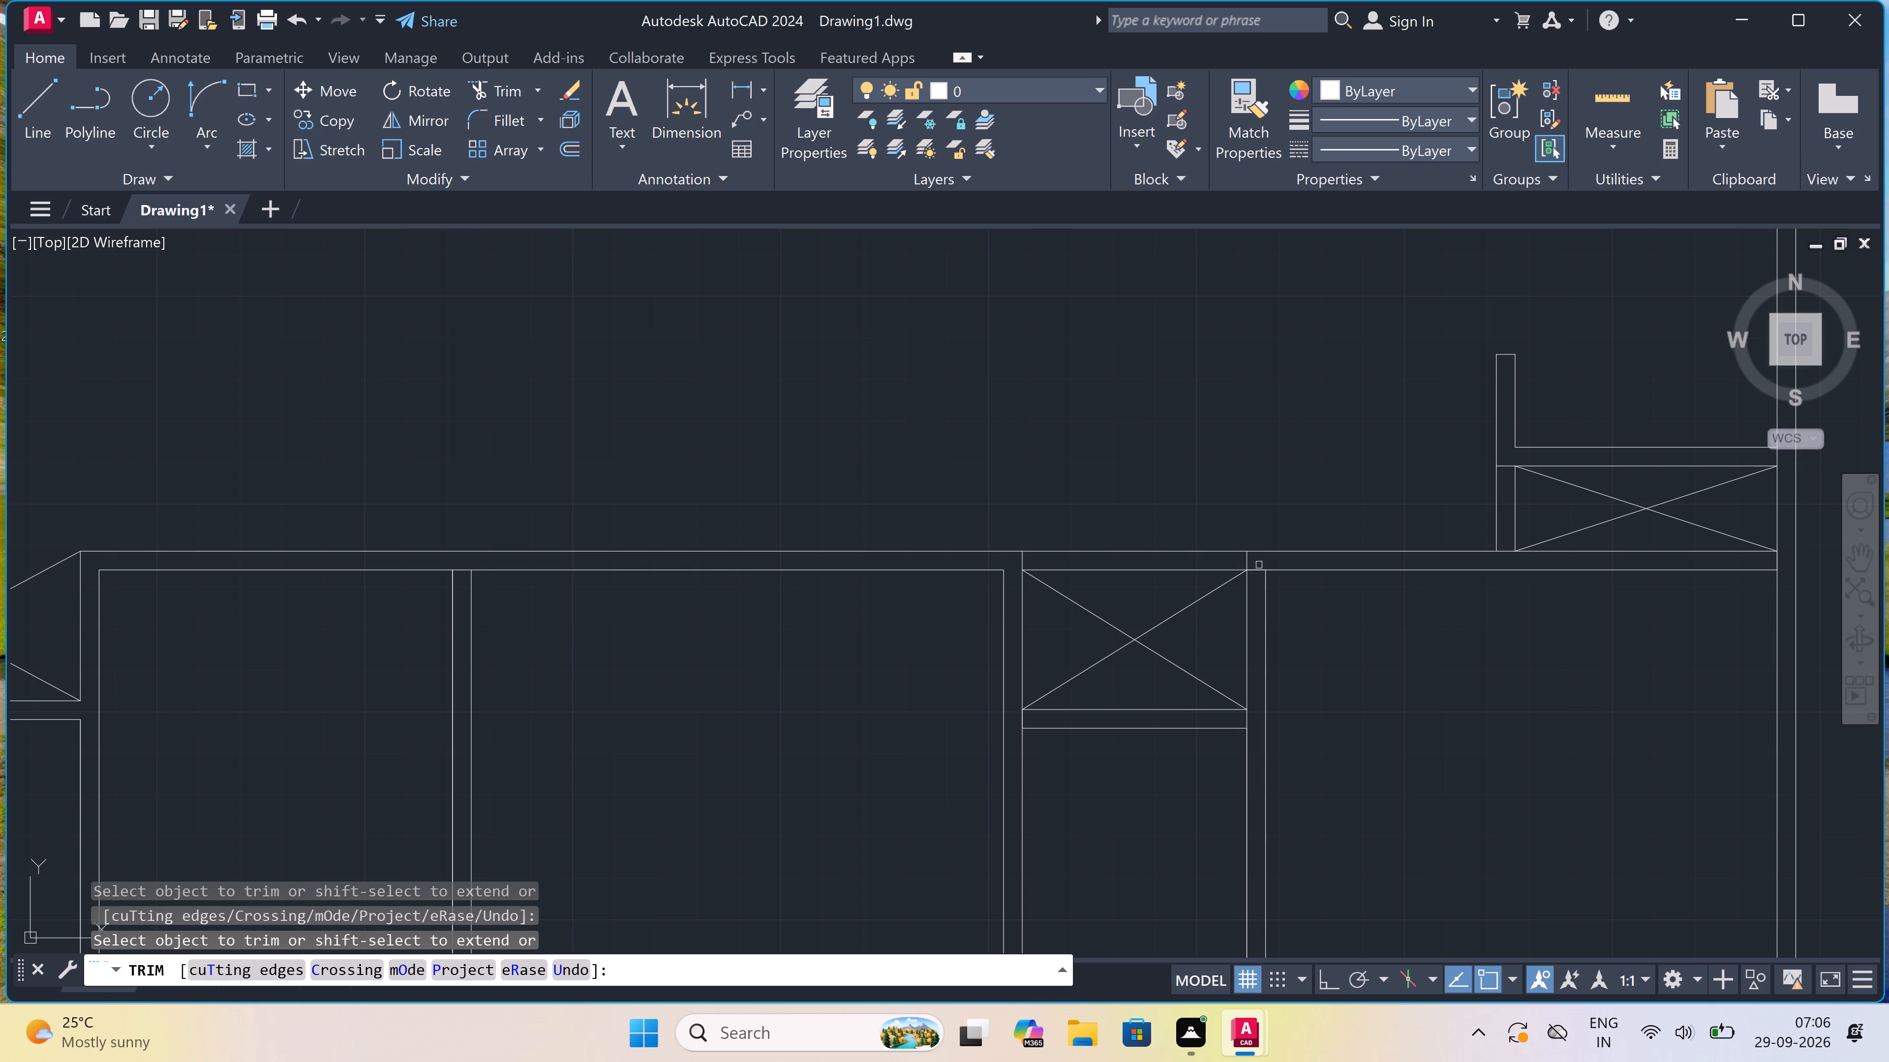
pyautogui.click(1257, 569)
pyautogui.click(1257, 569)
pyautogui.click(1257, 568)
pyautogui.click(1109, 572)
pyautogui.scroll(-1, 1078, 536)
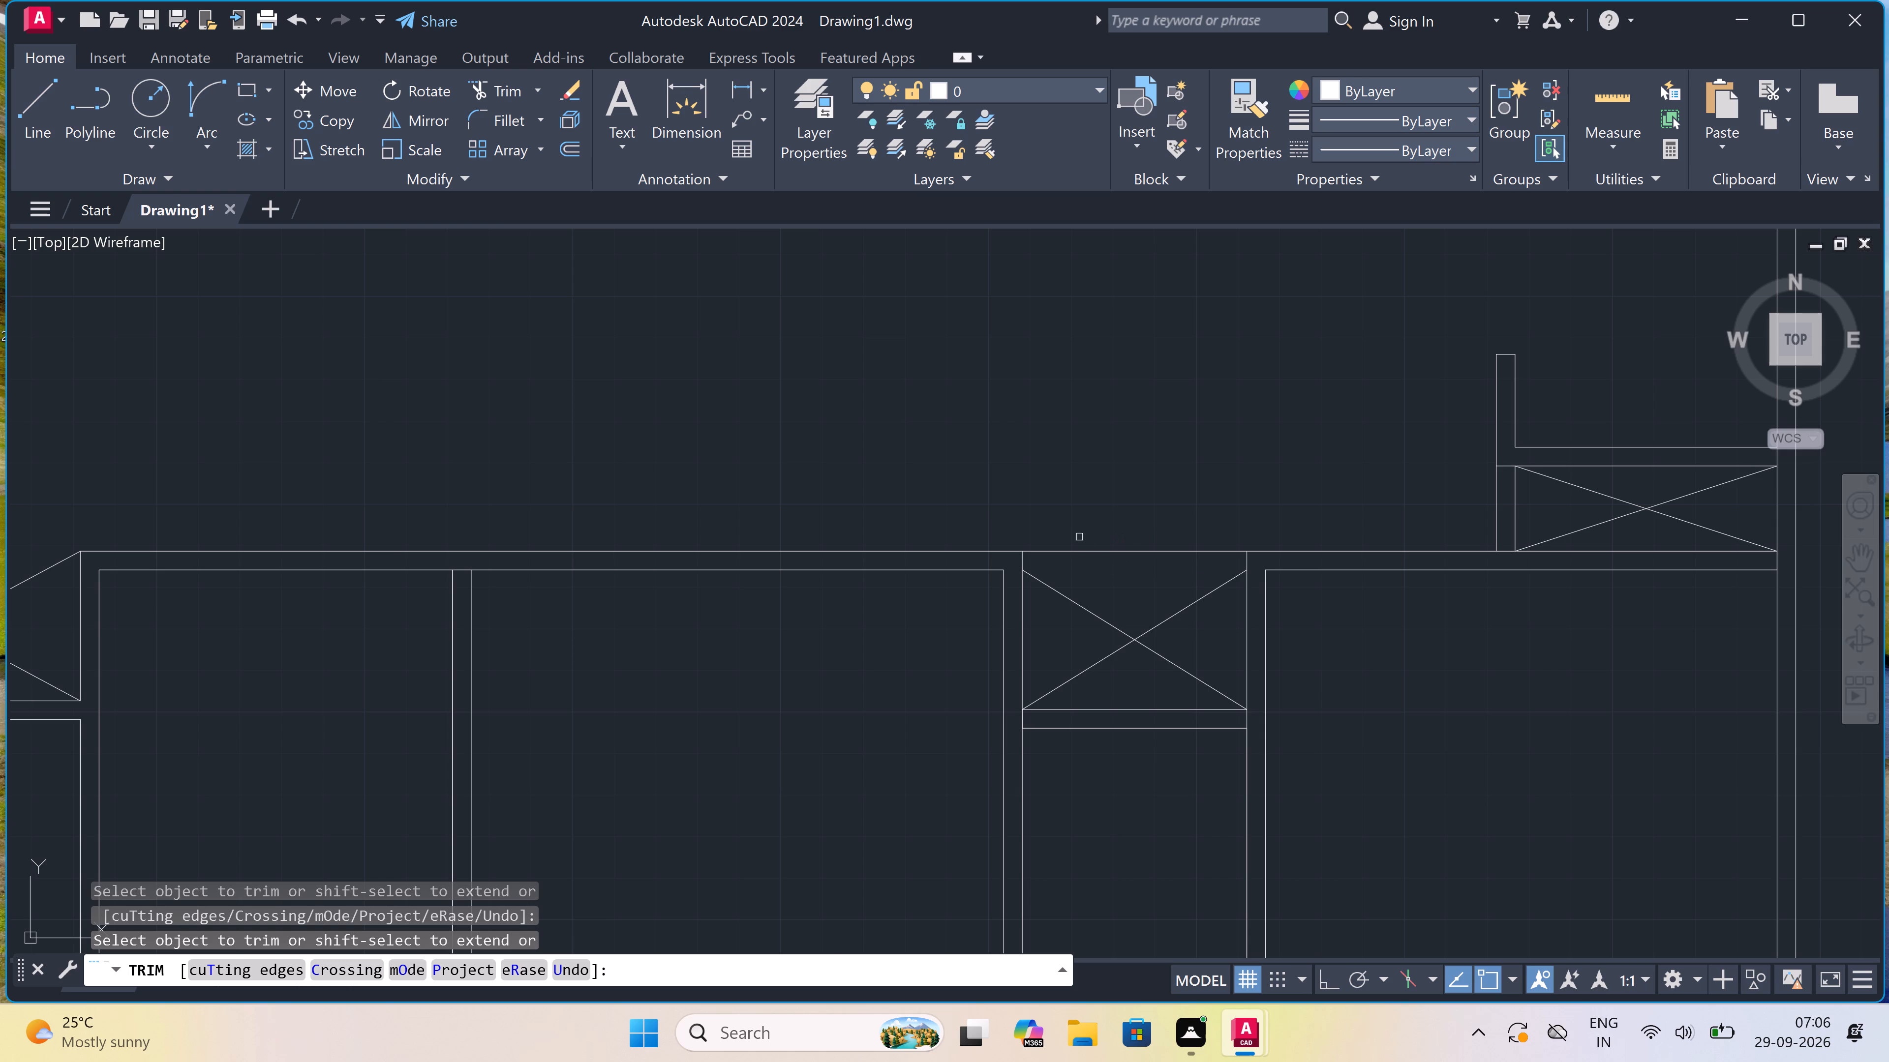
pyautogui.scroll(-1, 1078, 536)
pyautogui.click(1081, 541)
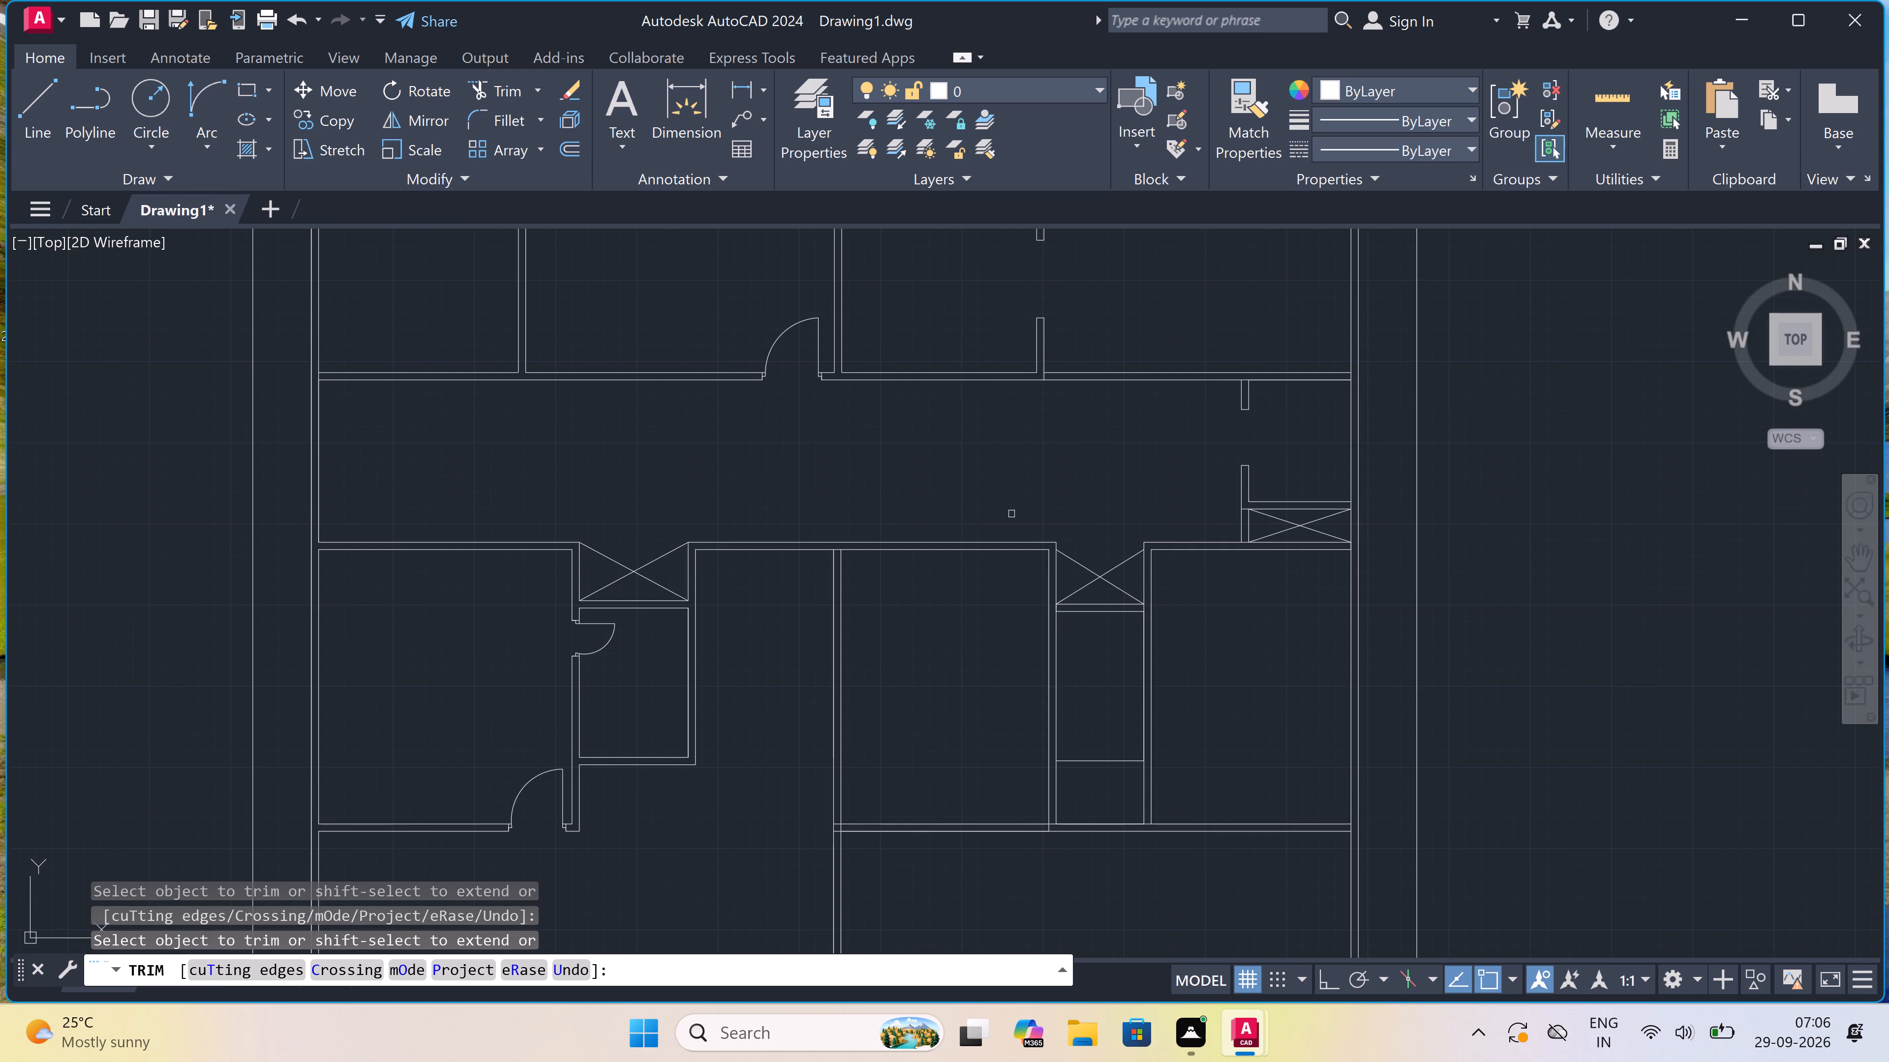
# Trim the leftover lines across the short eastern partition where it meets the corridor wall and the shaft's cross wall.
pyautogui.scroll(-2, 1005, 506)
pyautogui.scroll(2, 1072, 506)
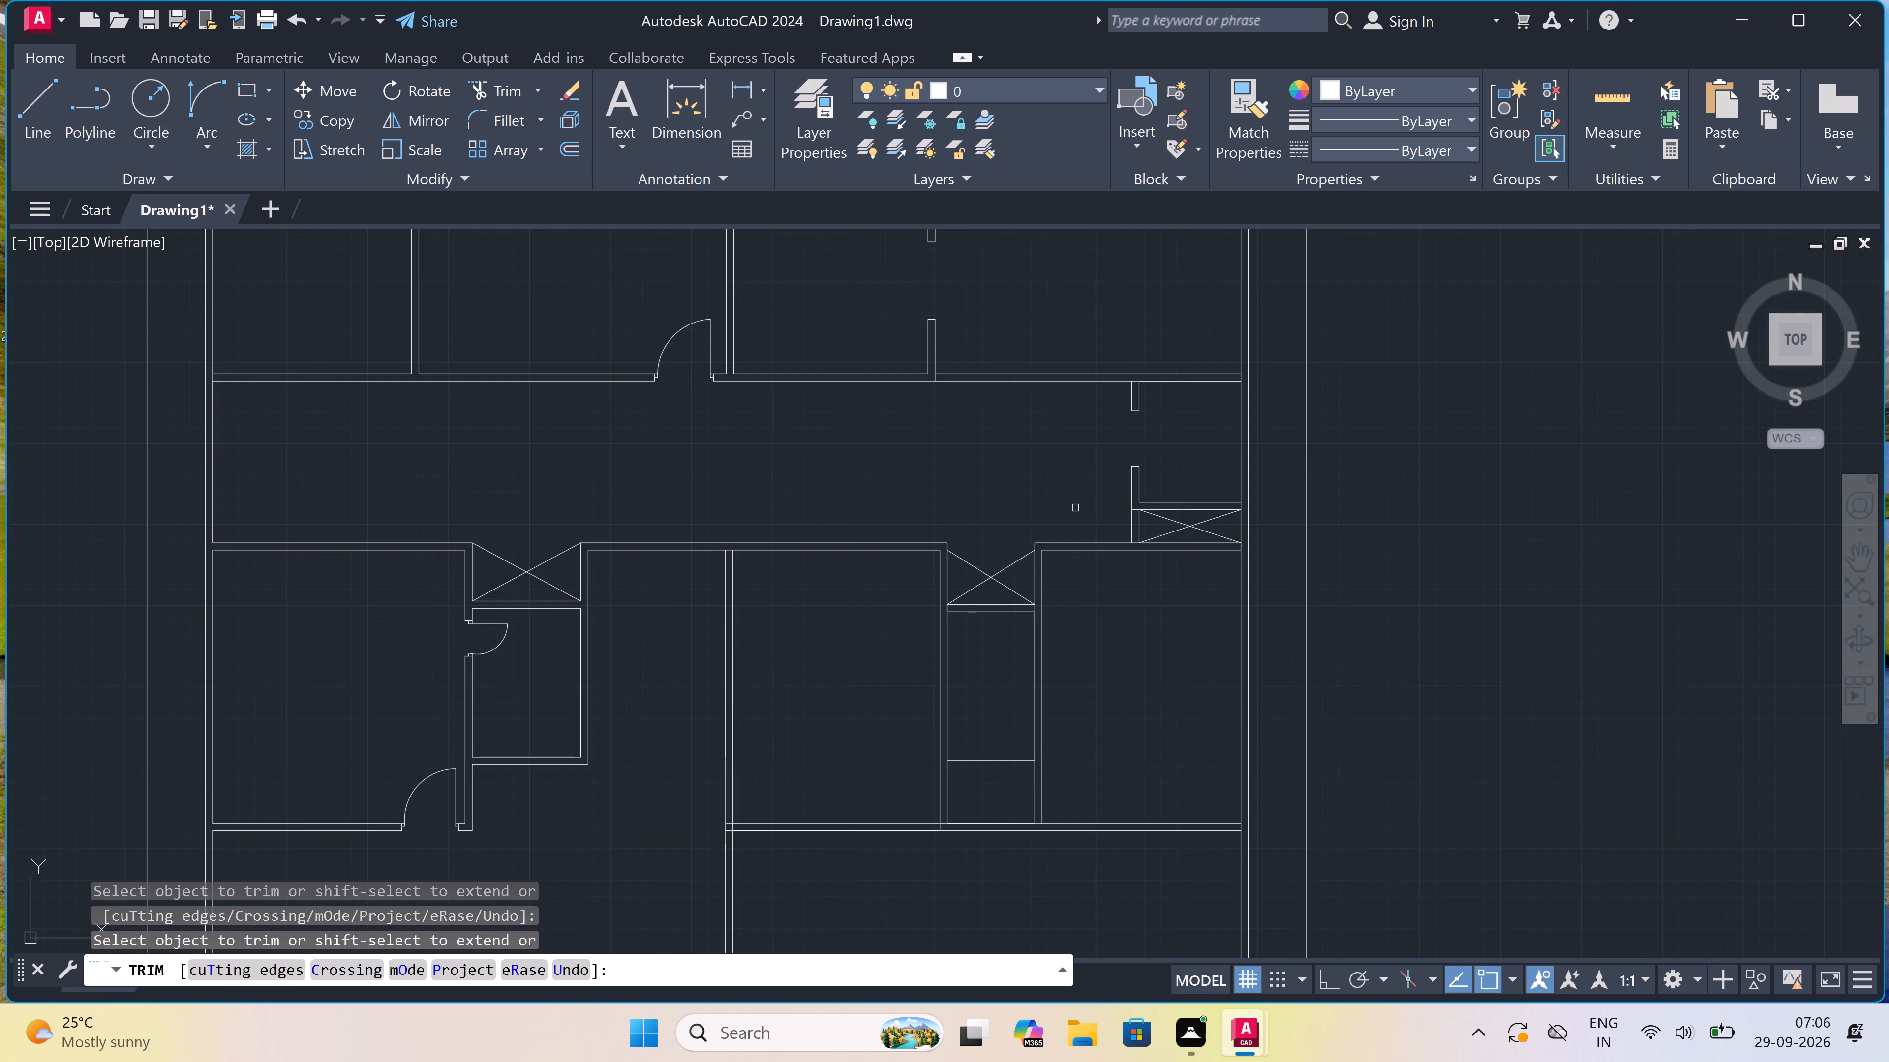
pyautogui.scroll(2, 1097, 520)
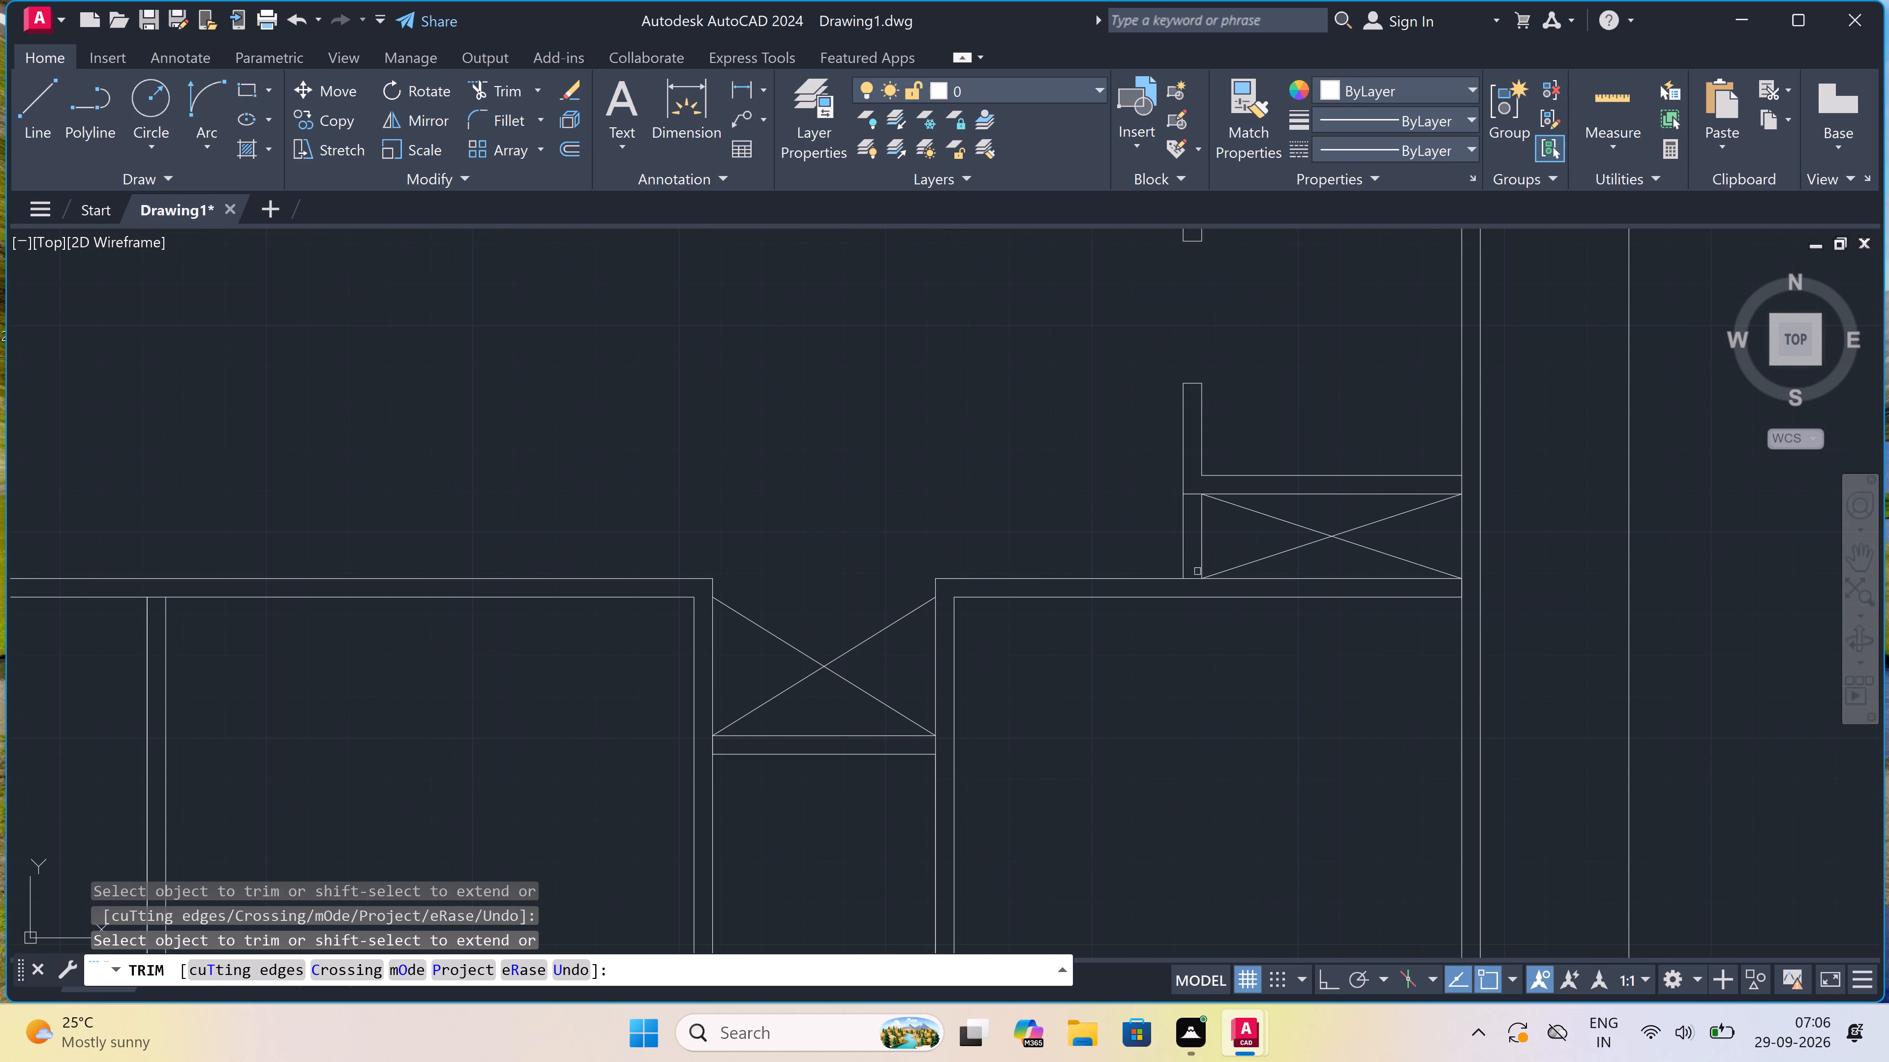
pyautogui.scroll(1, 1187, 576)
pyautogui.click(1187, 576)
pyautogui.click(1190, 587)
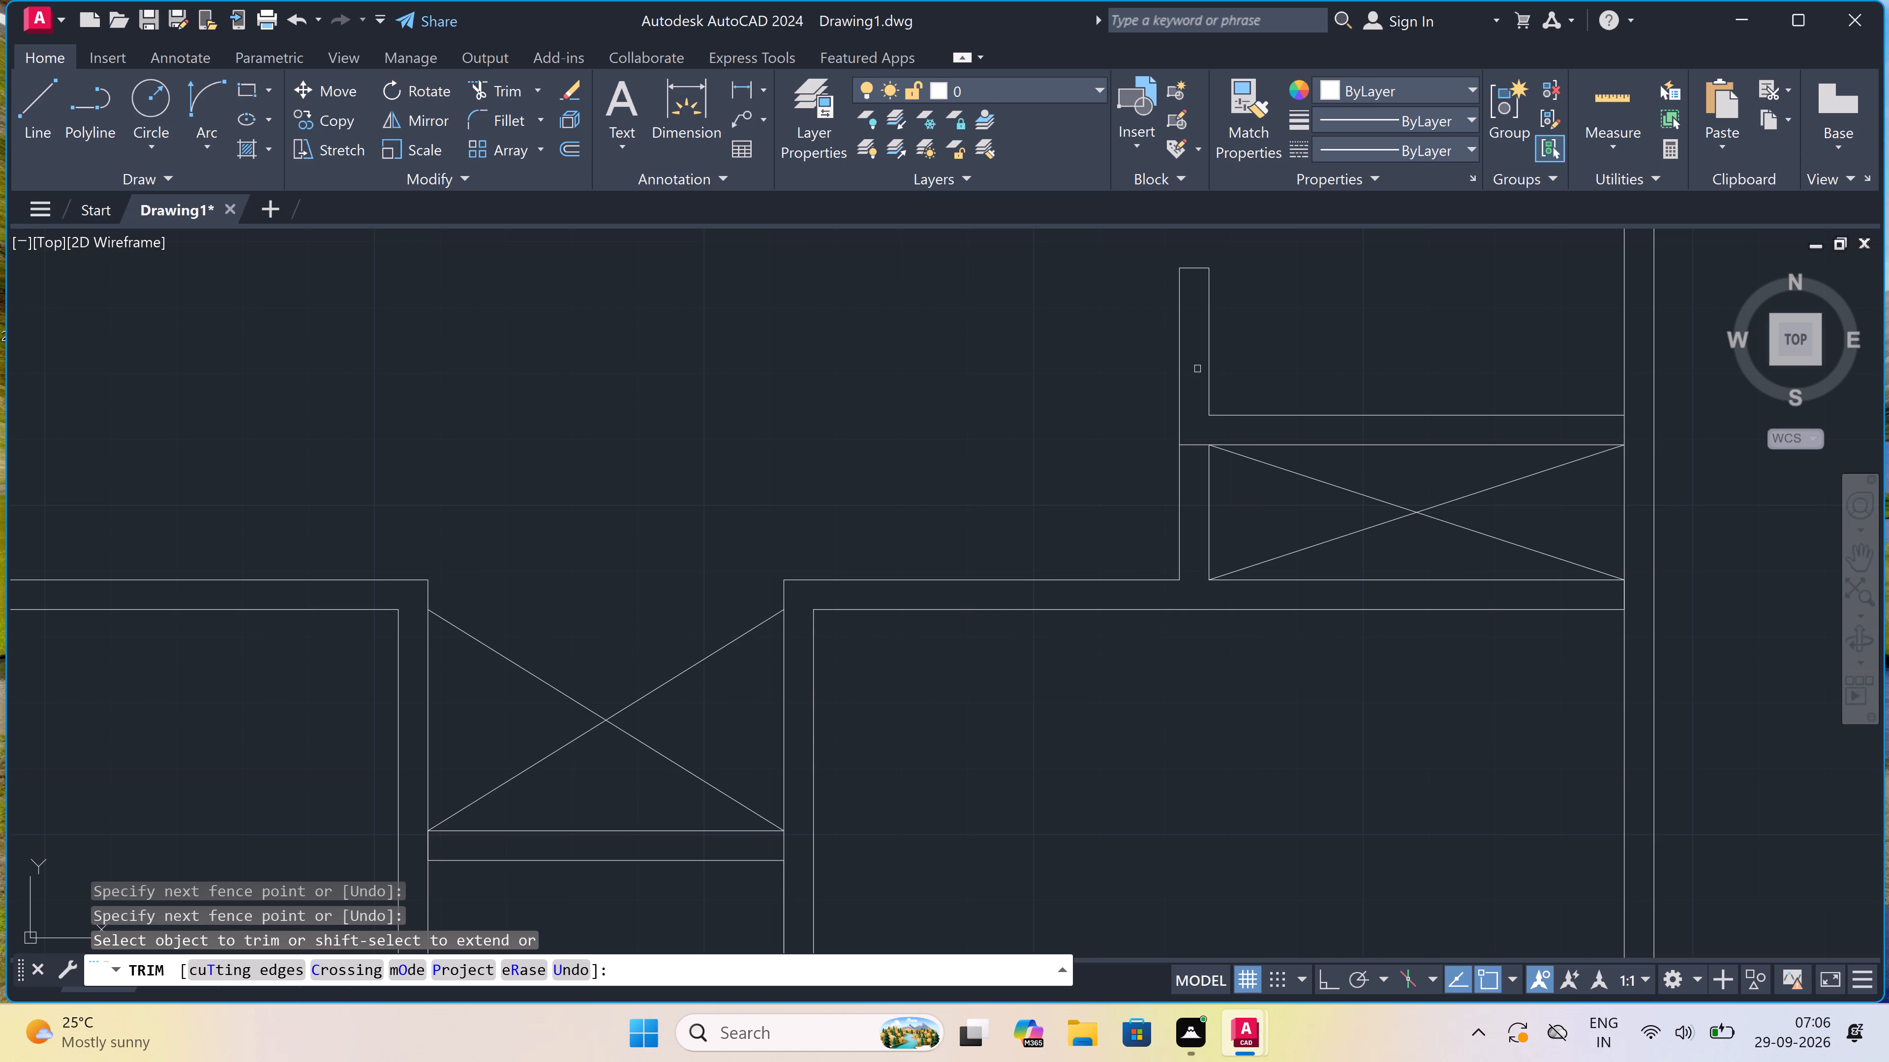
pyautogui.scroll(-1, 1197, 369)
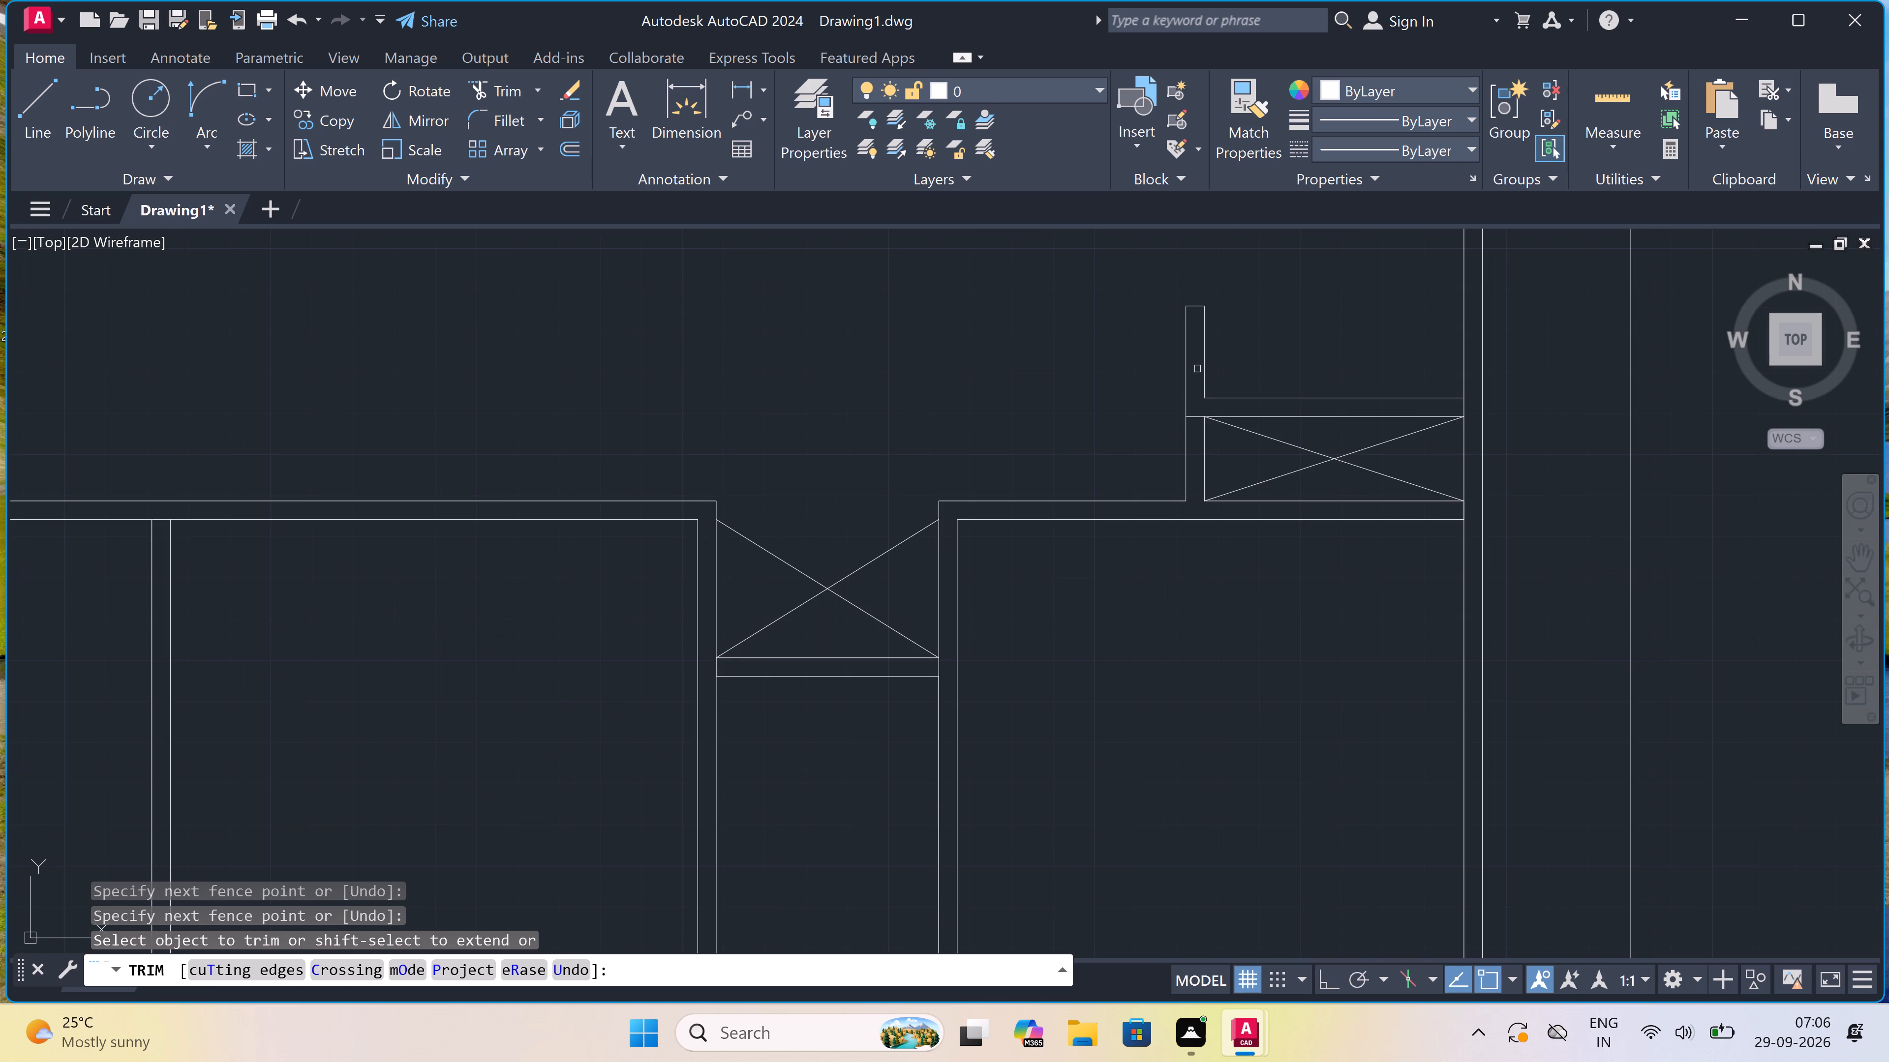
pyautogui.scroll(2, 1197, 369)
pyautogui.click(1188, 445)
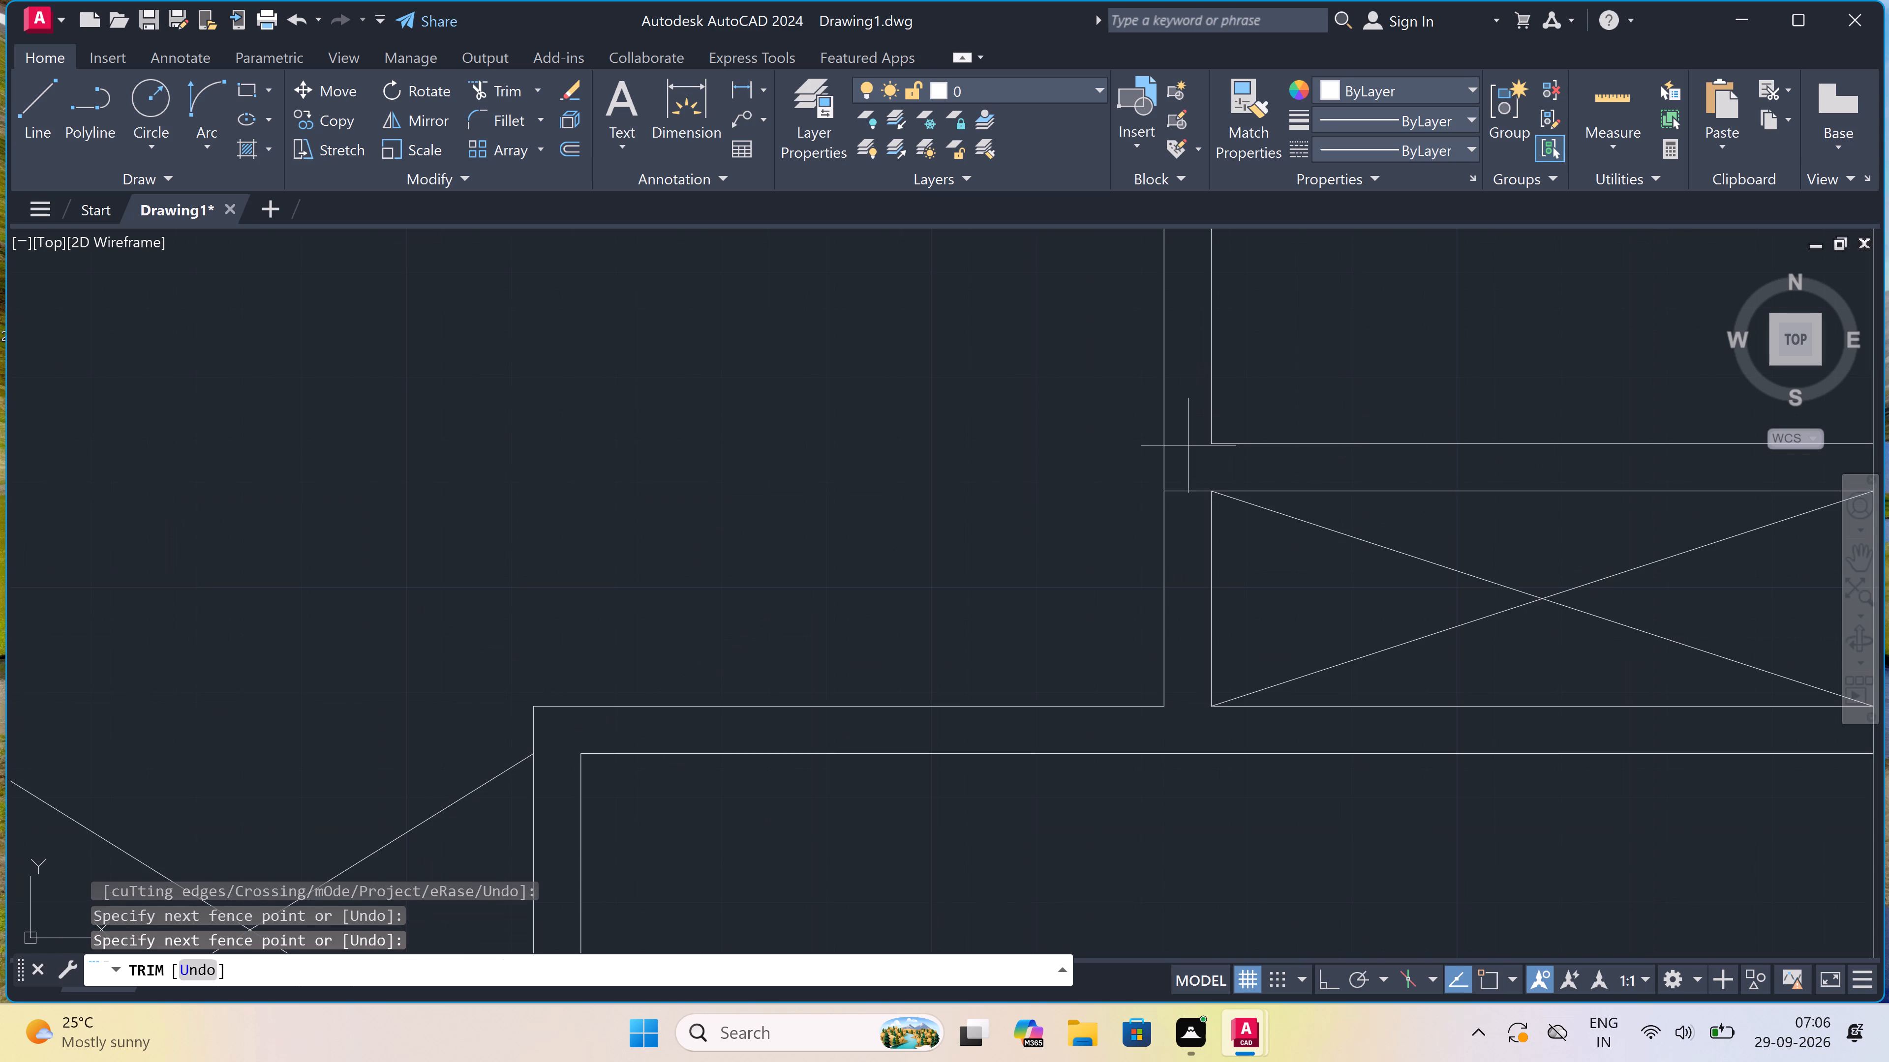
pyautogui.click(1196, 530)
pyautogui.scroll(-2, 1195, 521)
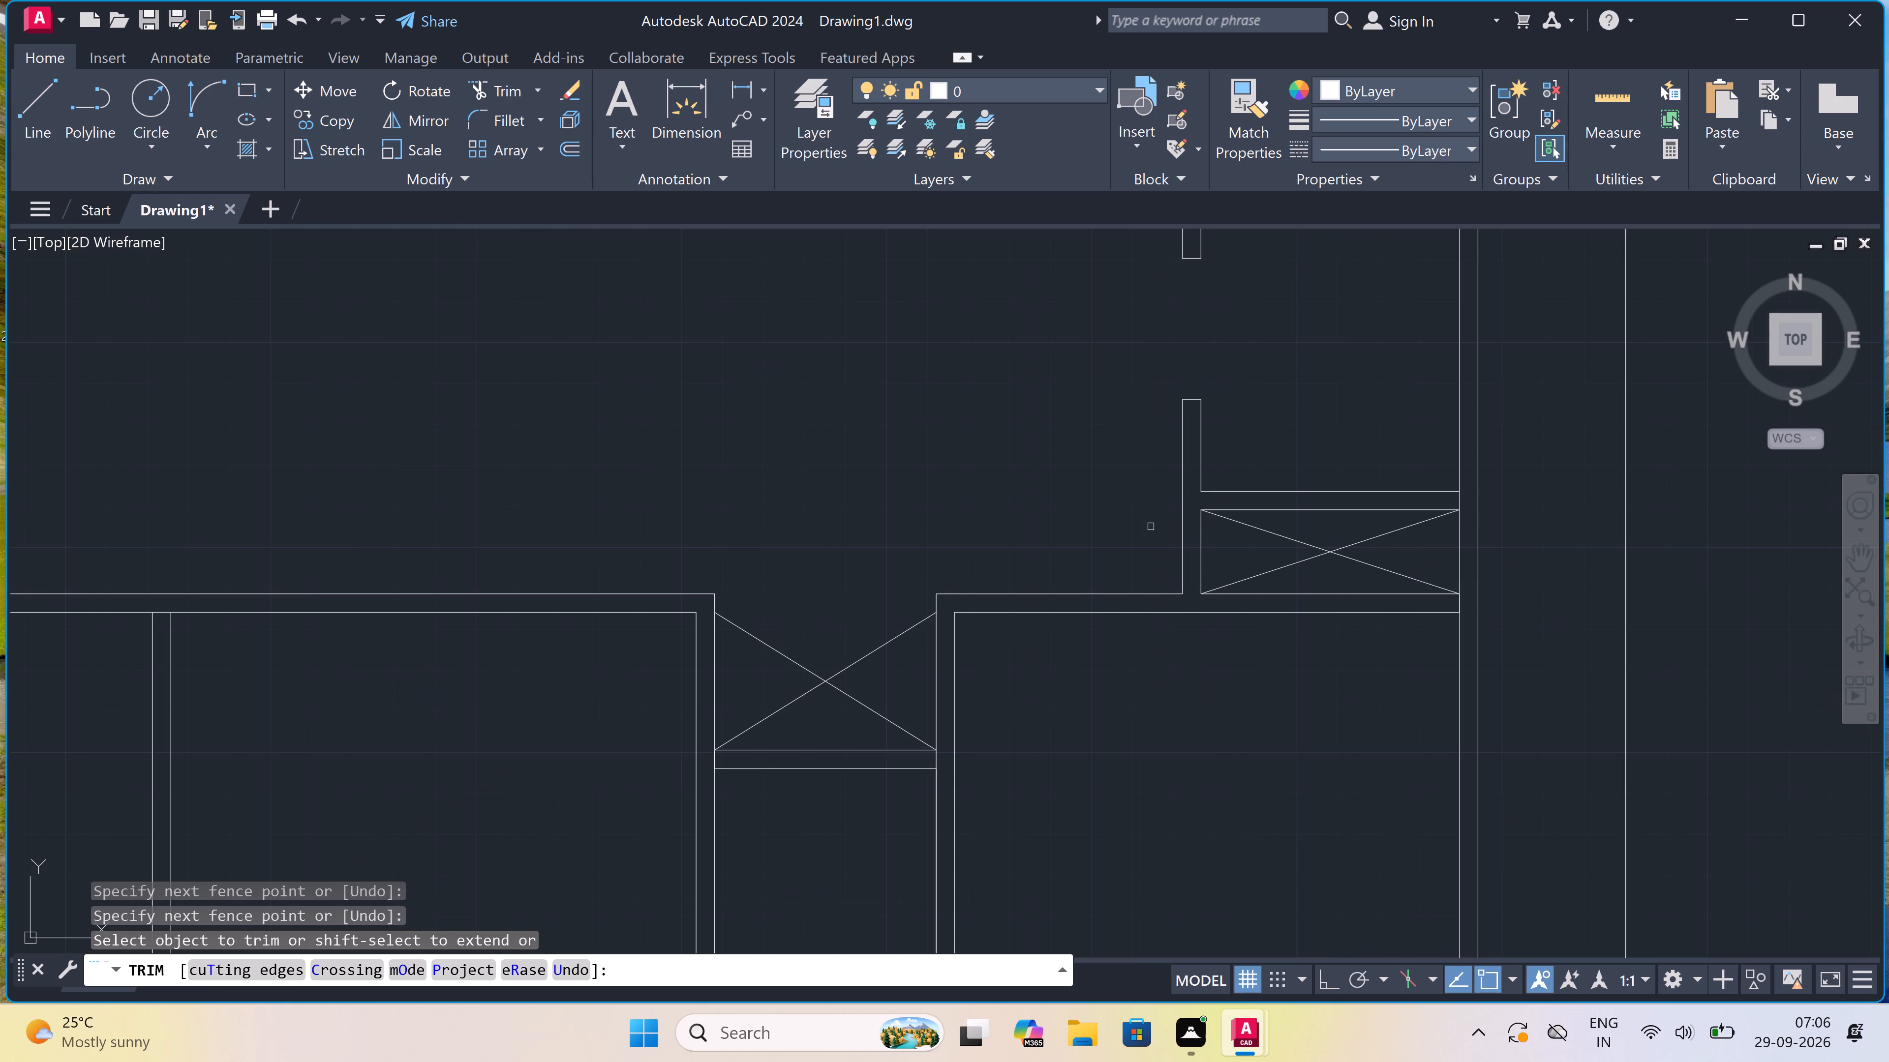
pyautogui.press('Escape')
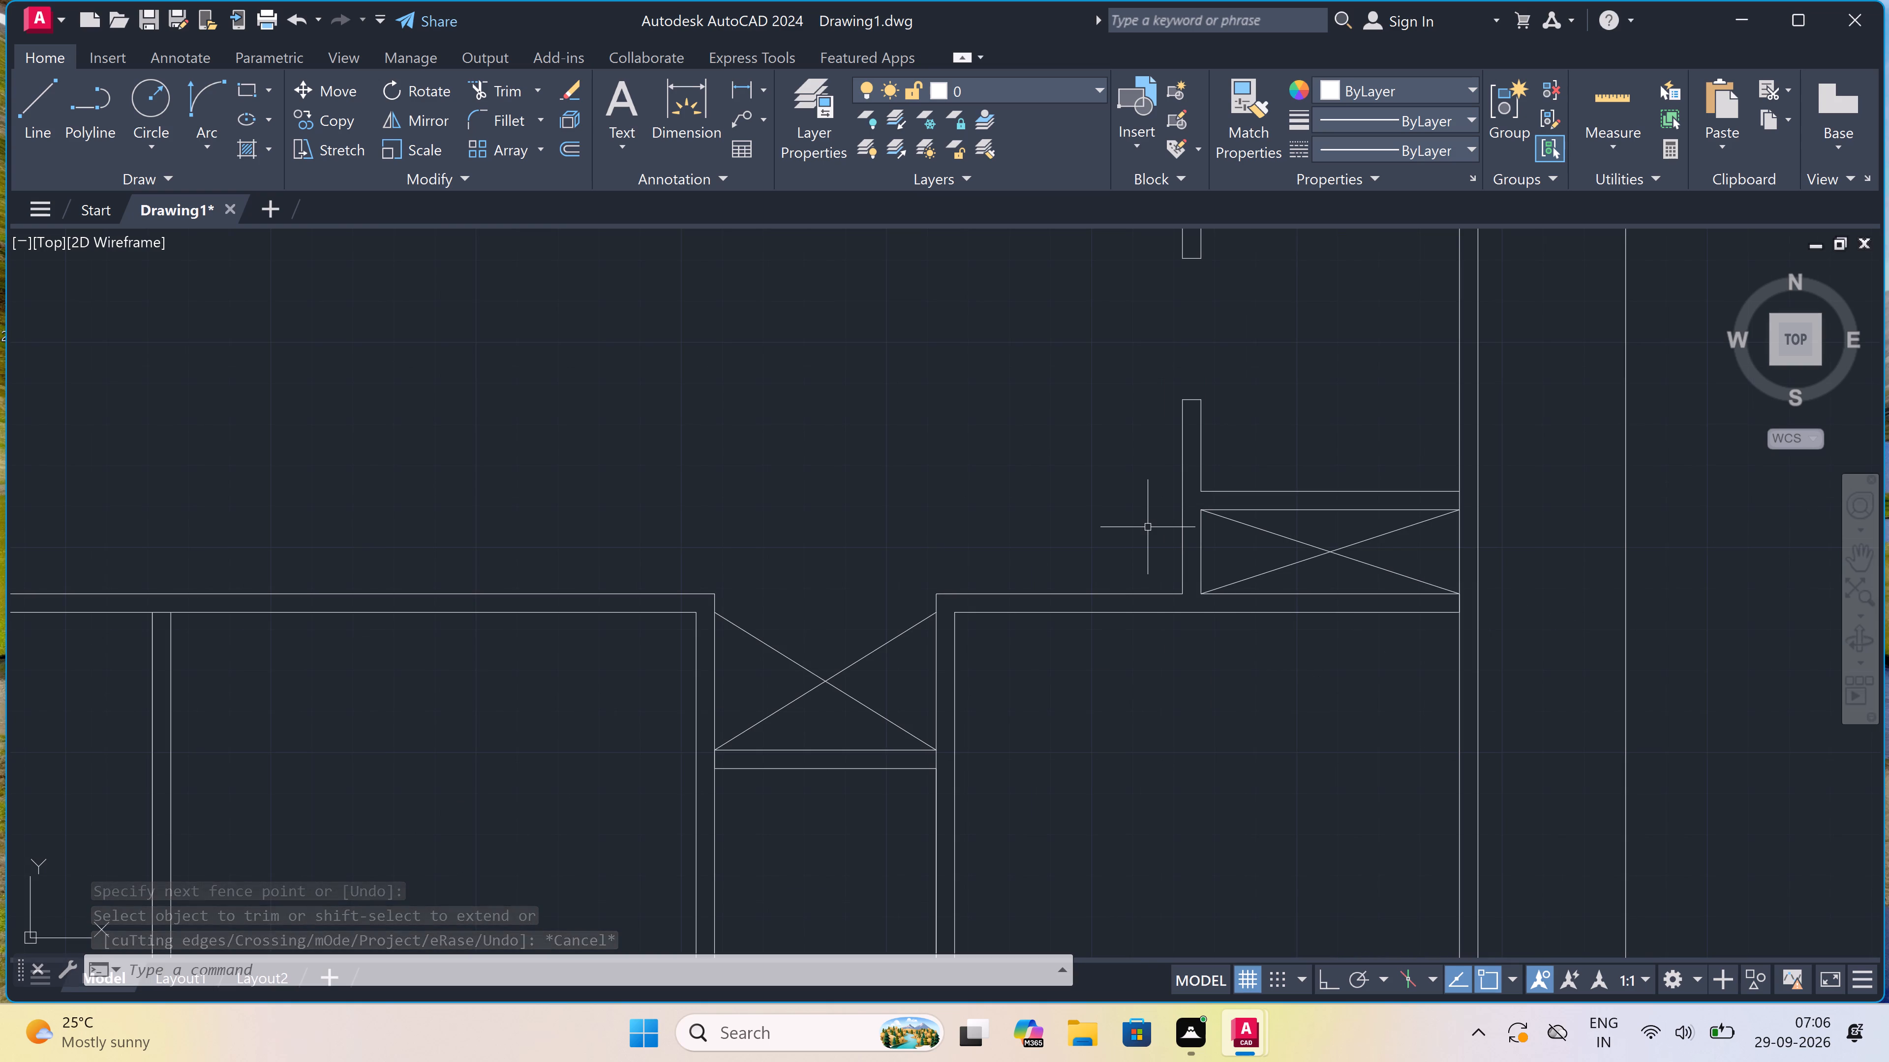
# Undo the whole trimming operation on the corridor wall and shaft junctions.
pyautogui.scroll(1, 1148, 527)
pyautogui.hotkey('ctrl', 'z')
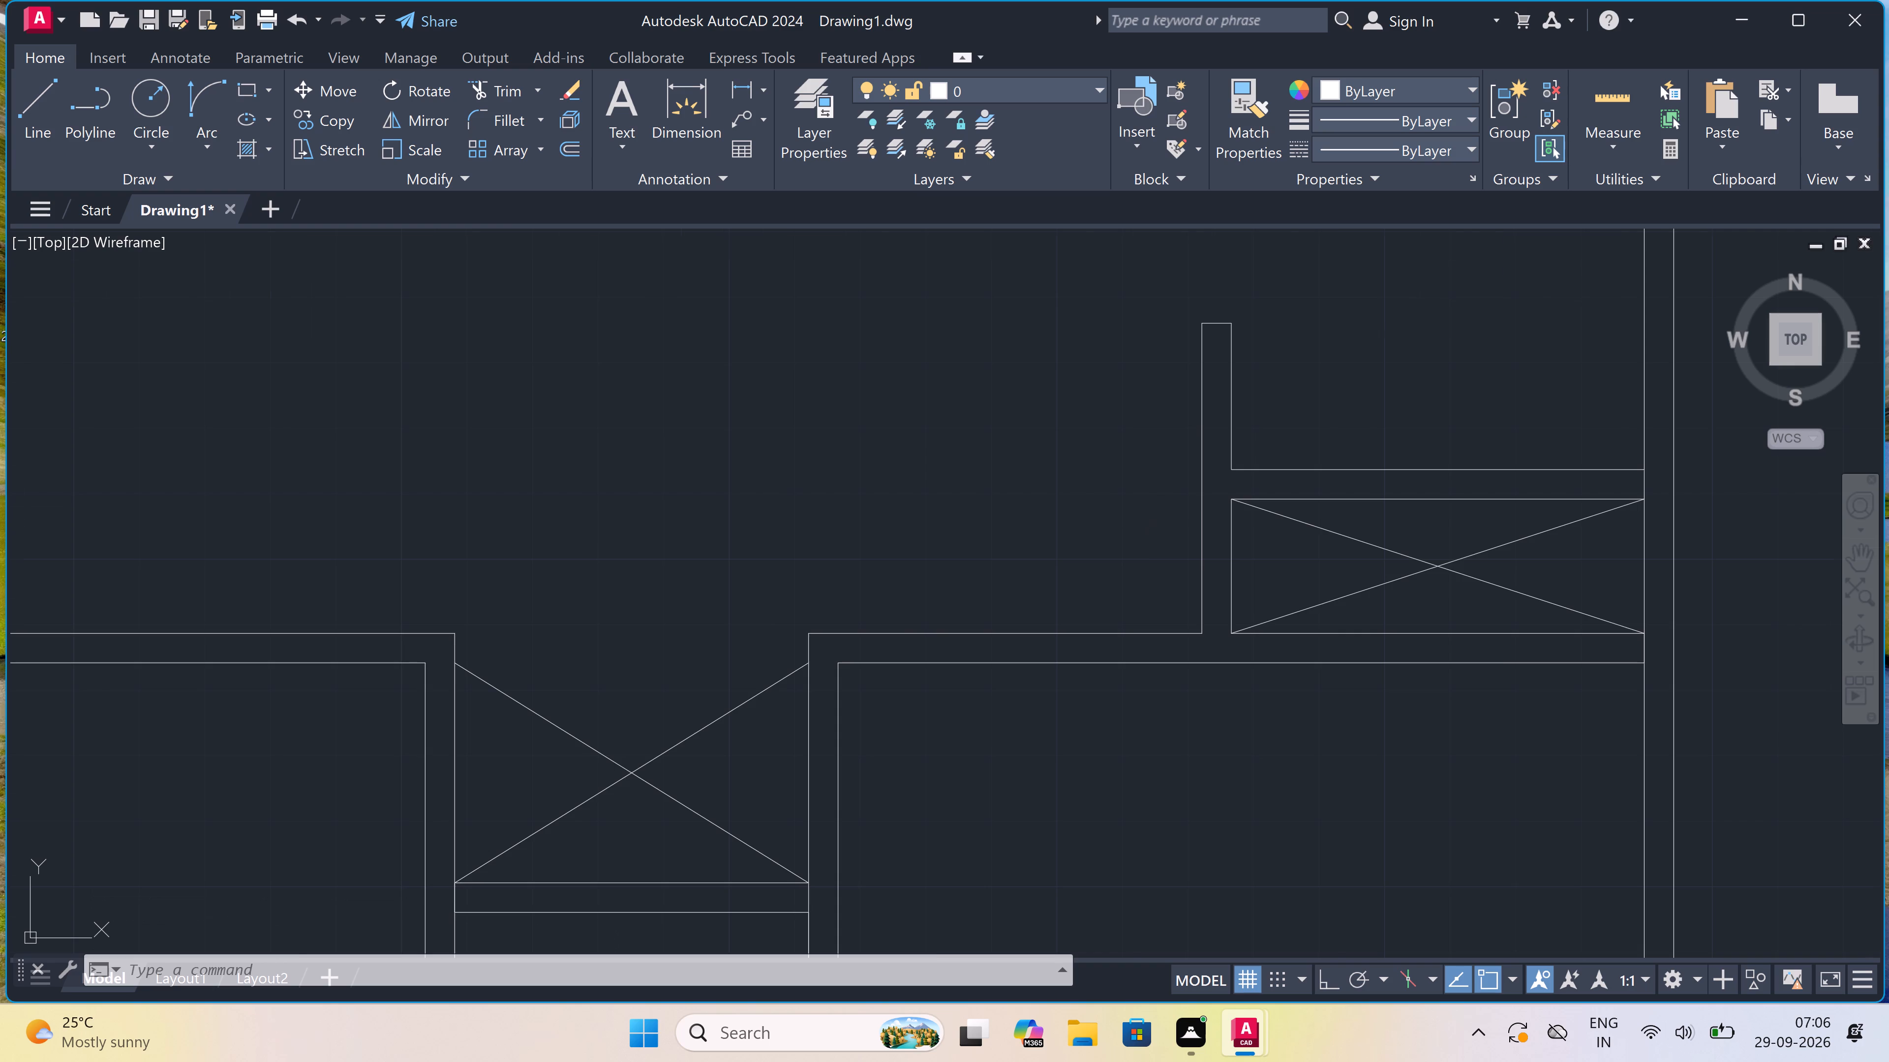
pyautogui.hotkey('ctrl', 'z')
# Trim the partition ends inside the corridor wall above the narrow bay, and the wall's lower line across both partition thicknesses.
pyautogui.scroll(-1, 1146, 525)
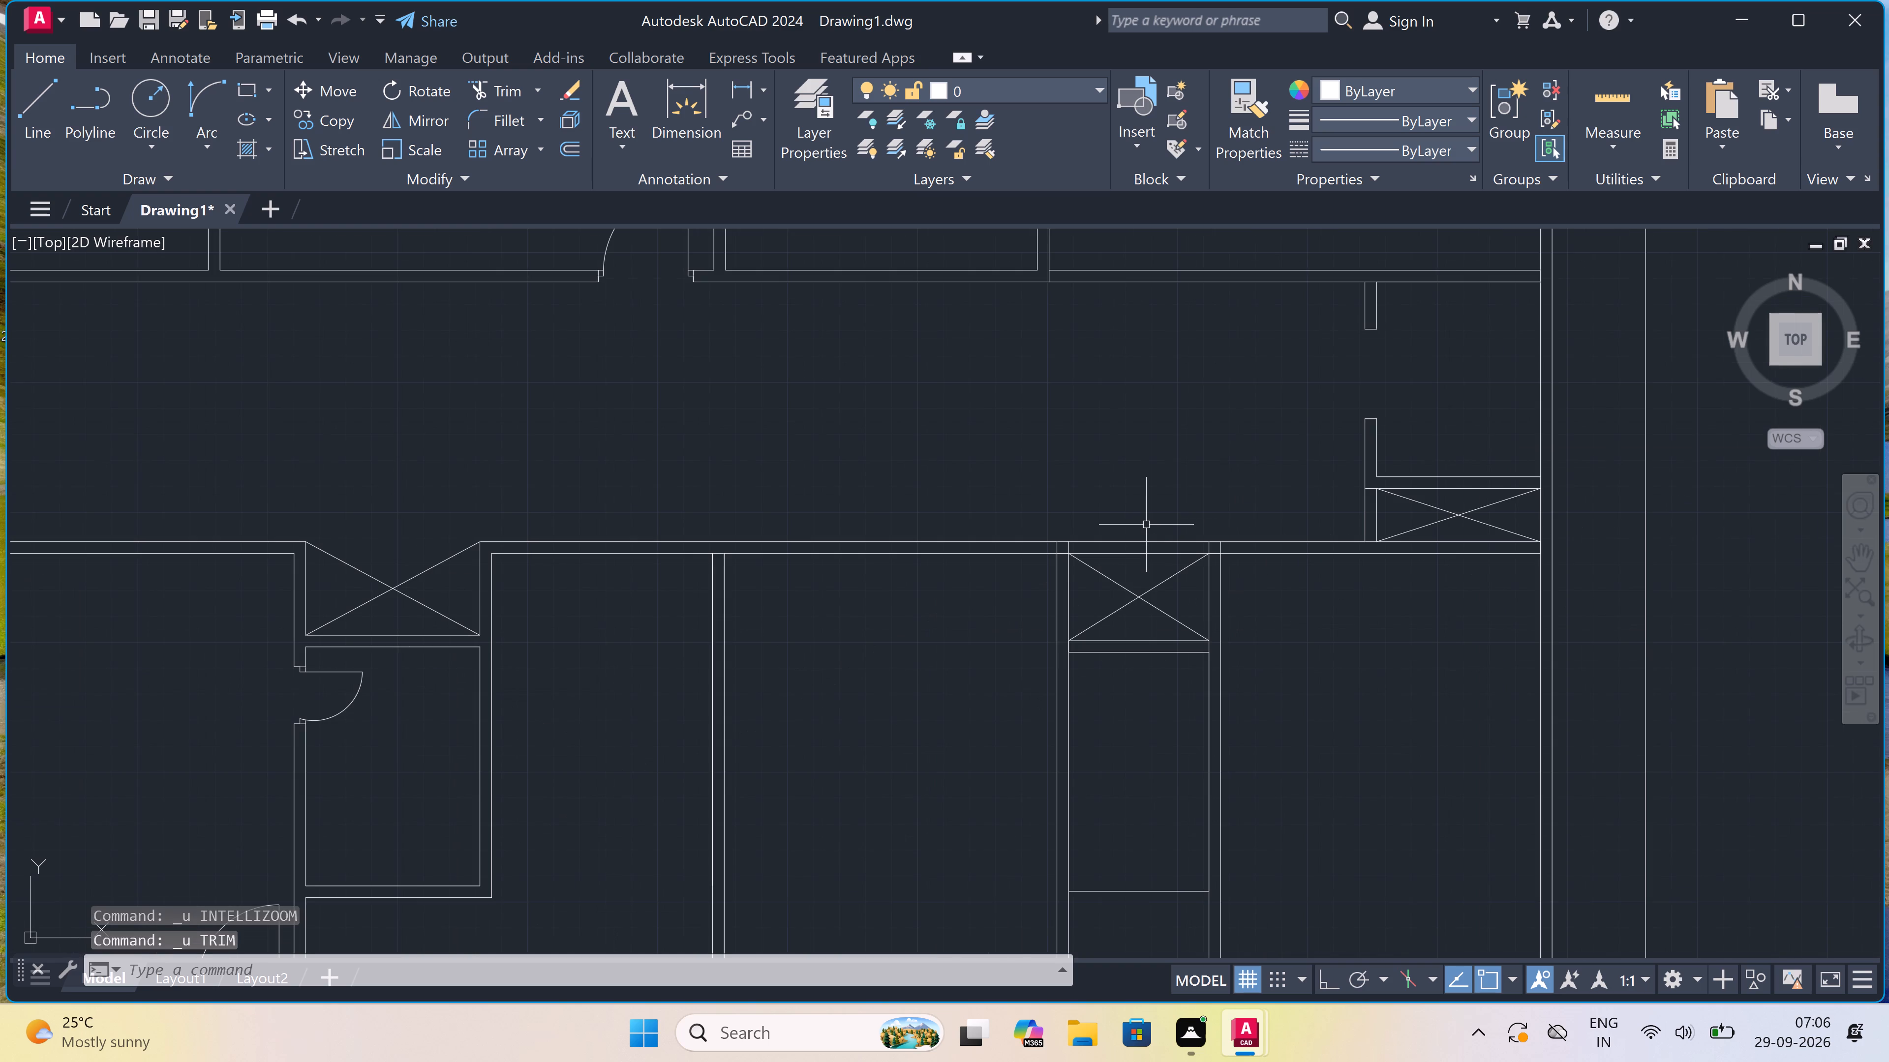
pyautogui.press('t')
pyautogui.press('r')
pyautogui.press('space')
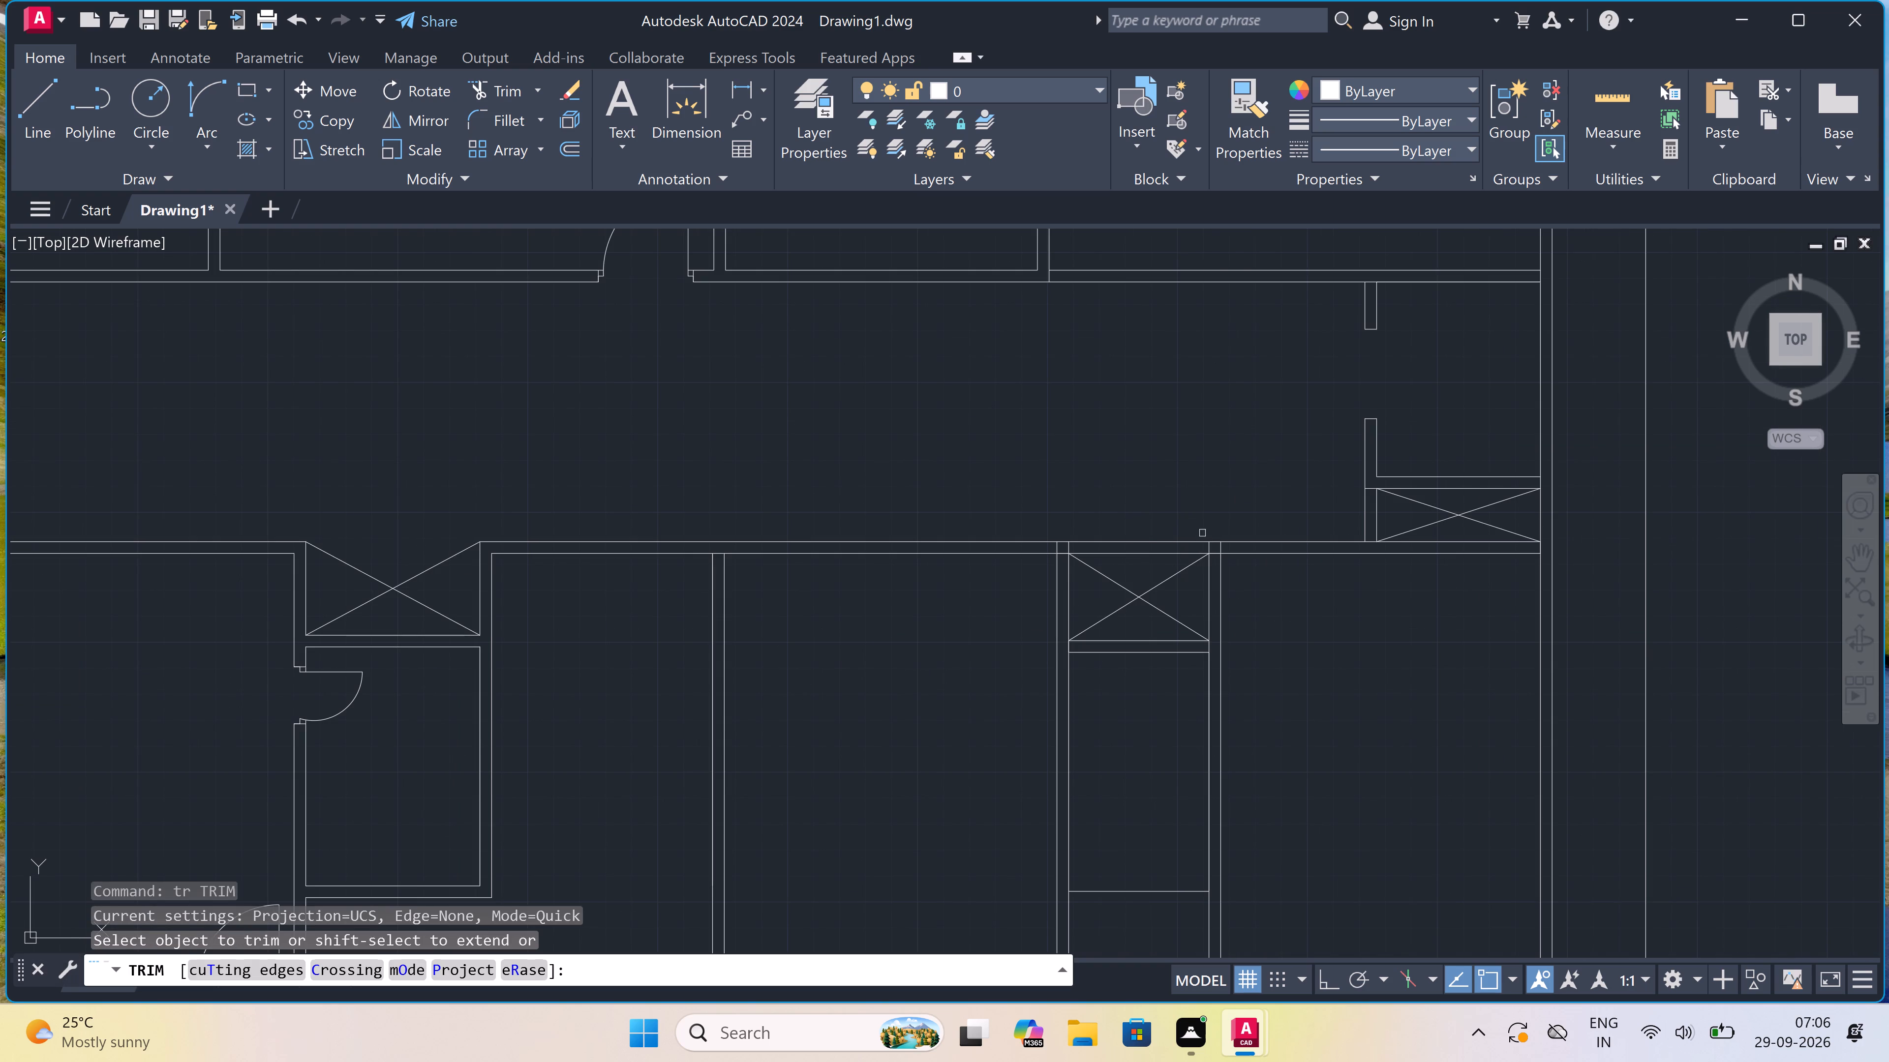
pyautogui.scroll(2, 1218, 551)
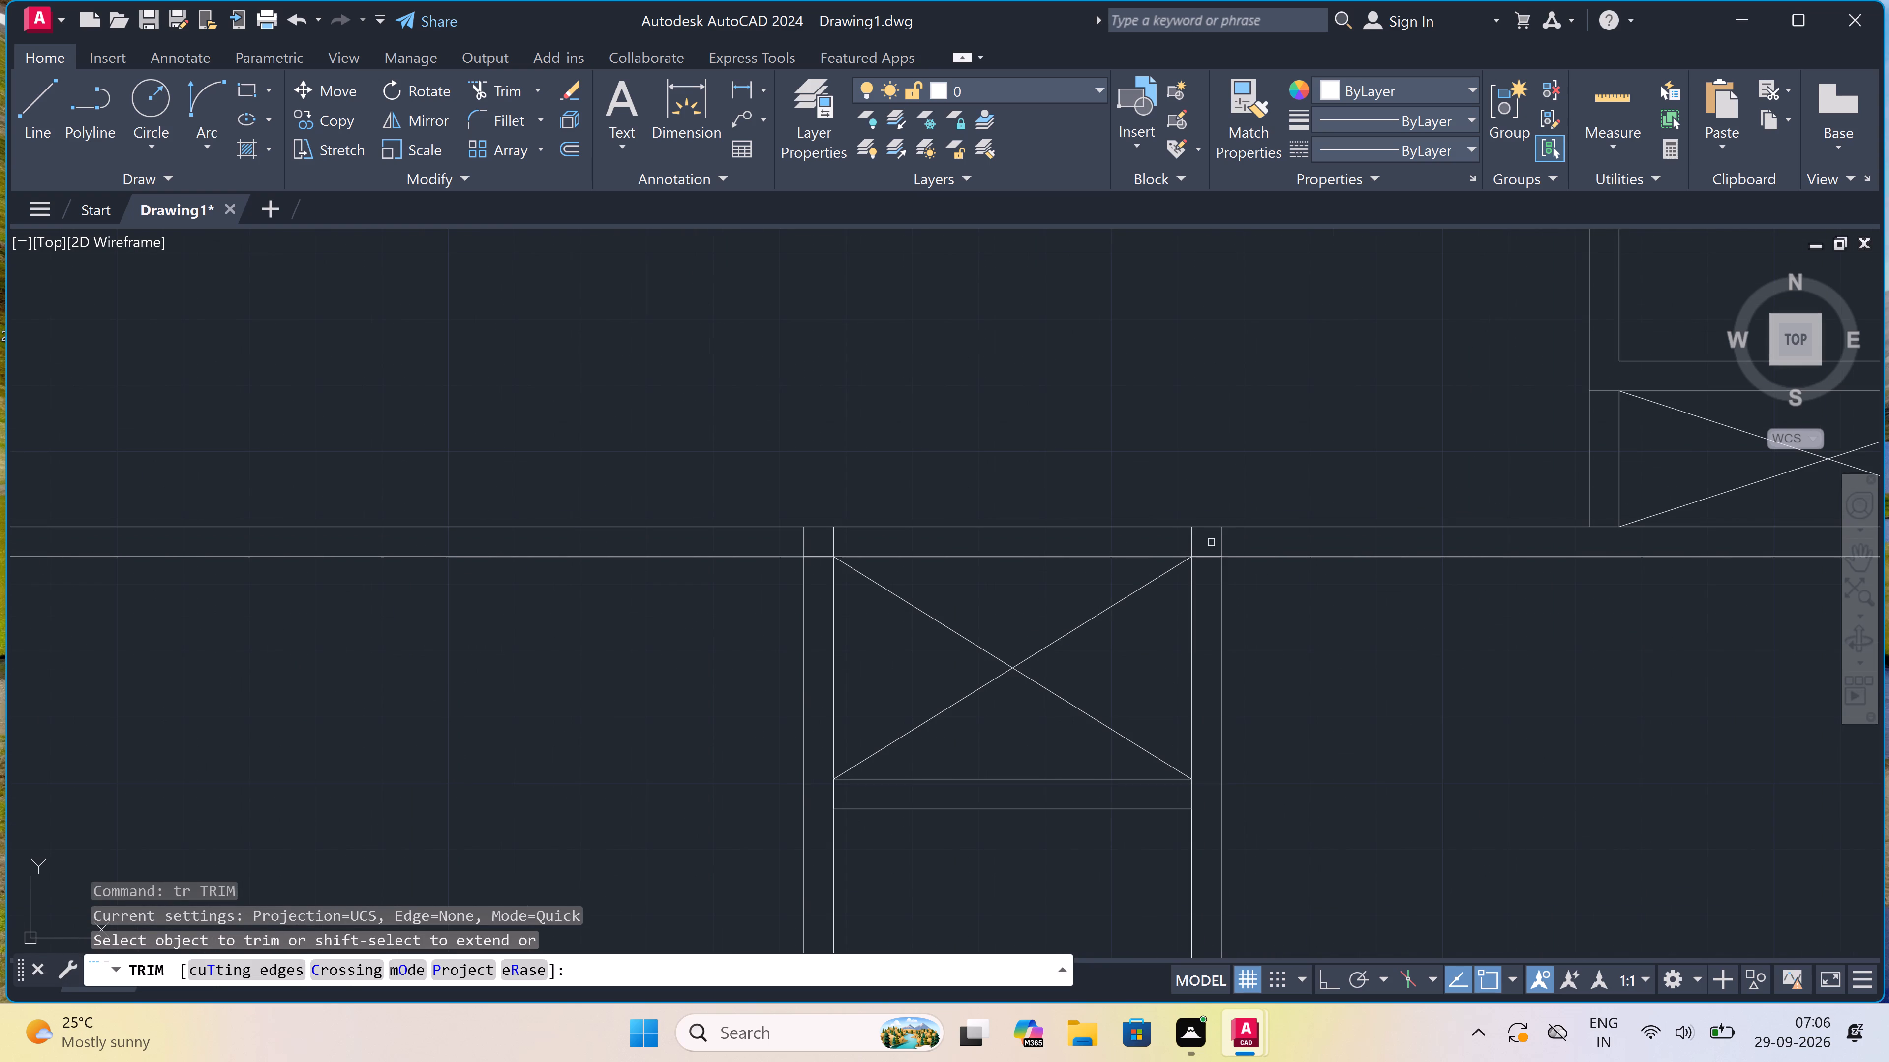
pyautogui.scroll(1, 1210, 542)
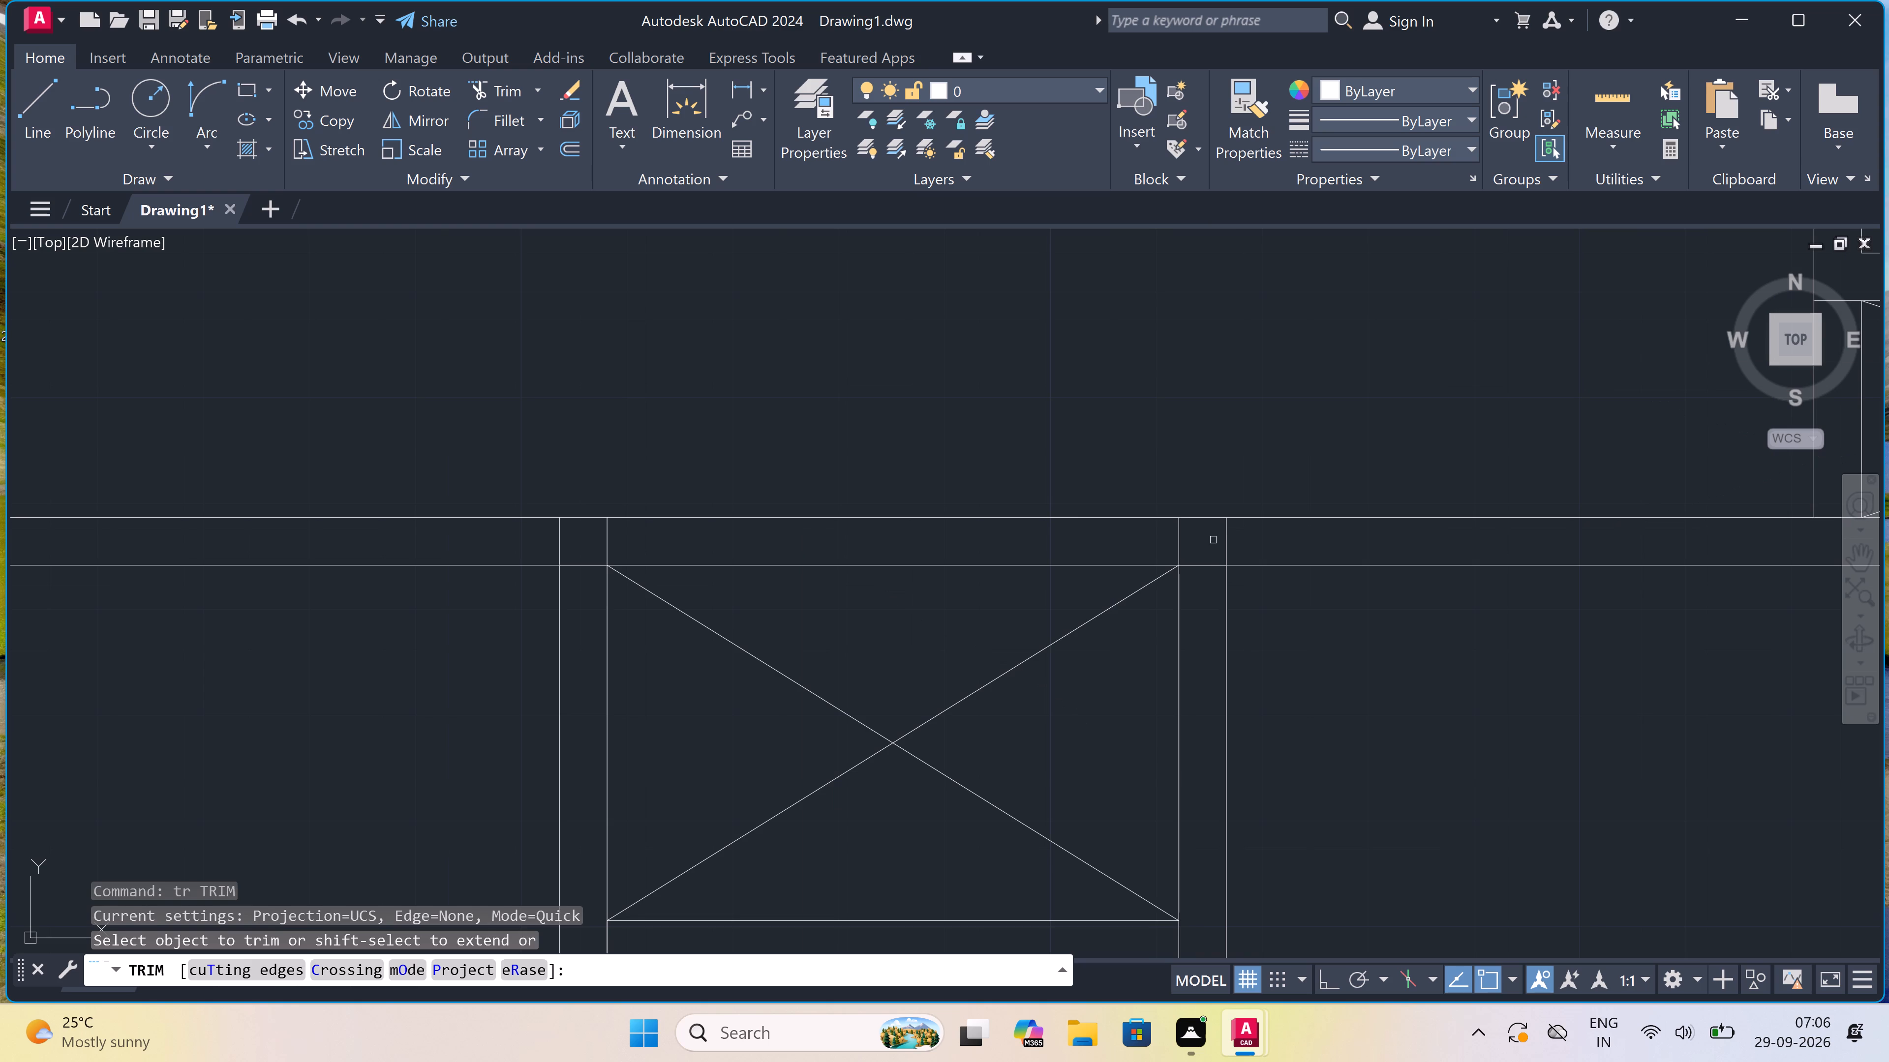
pyautogui.click(1212, 540)
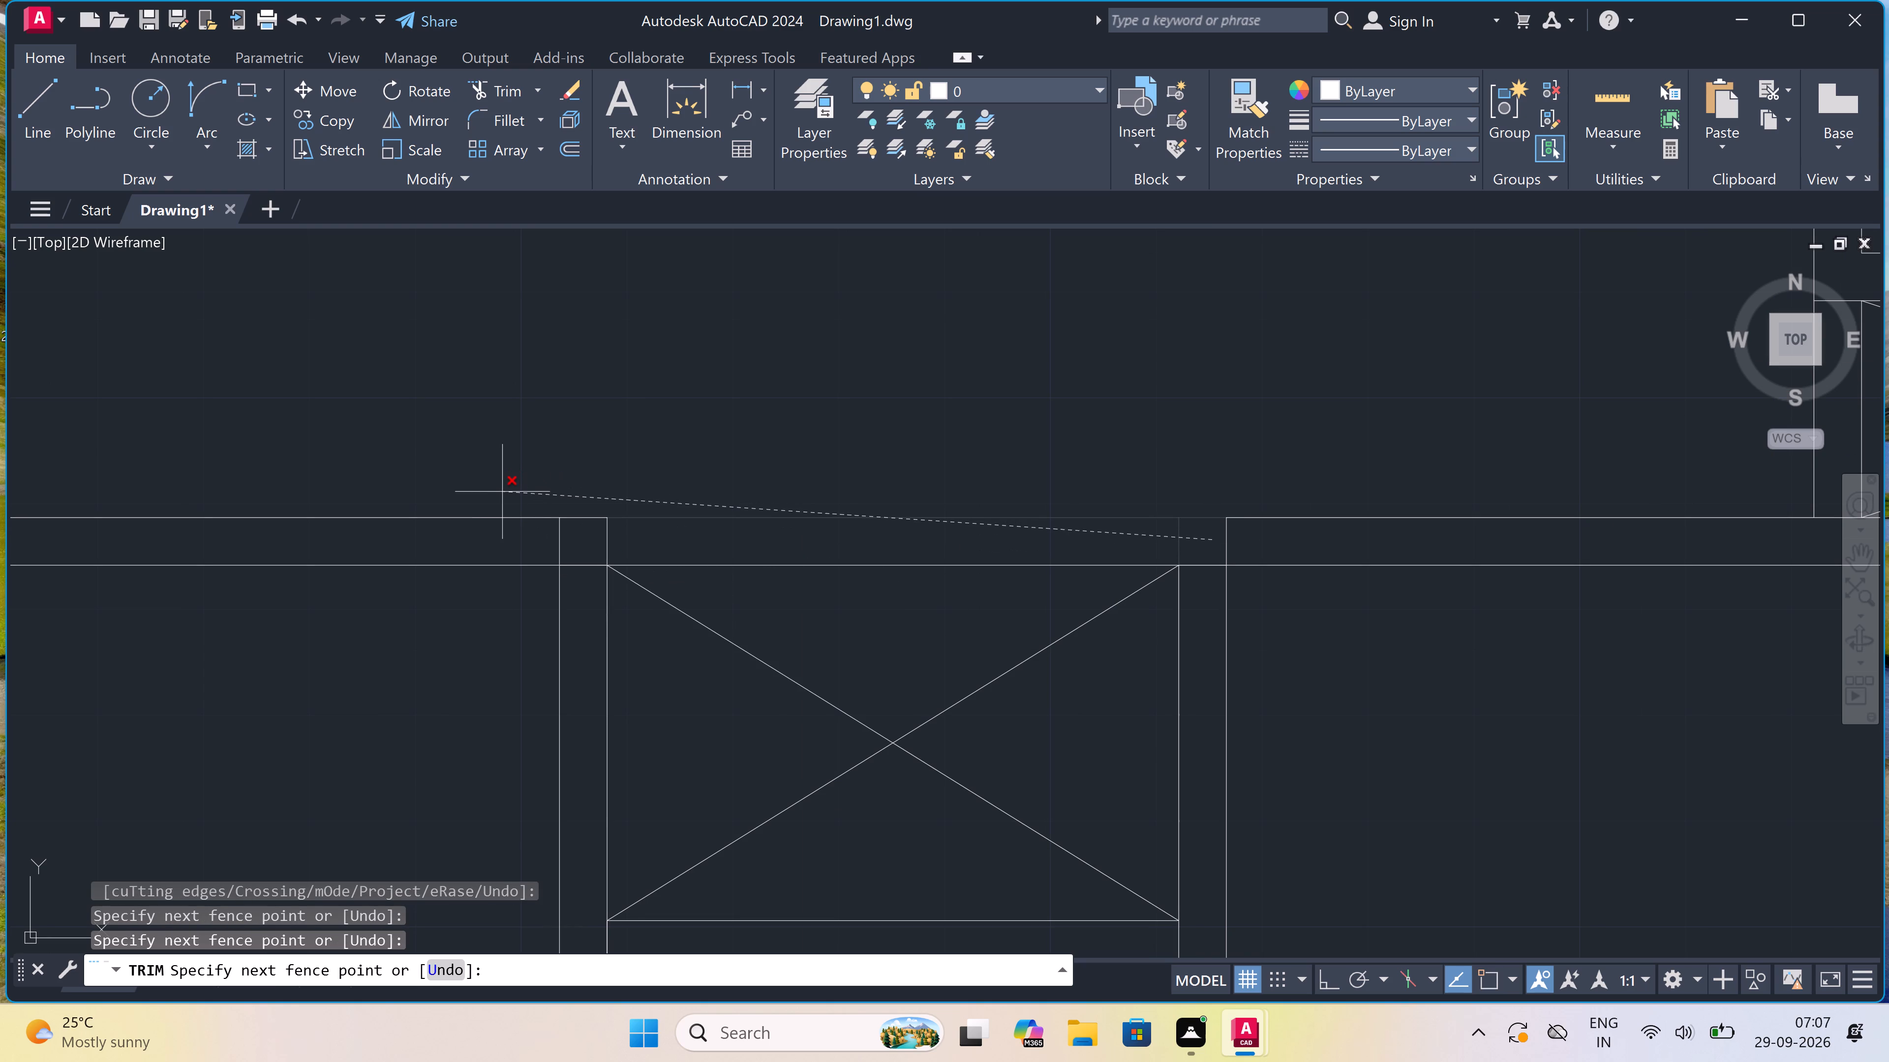
pyautogui.click(495, 528)
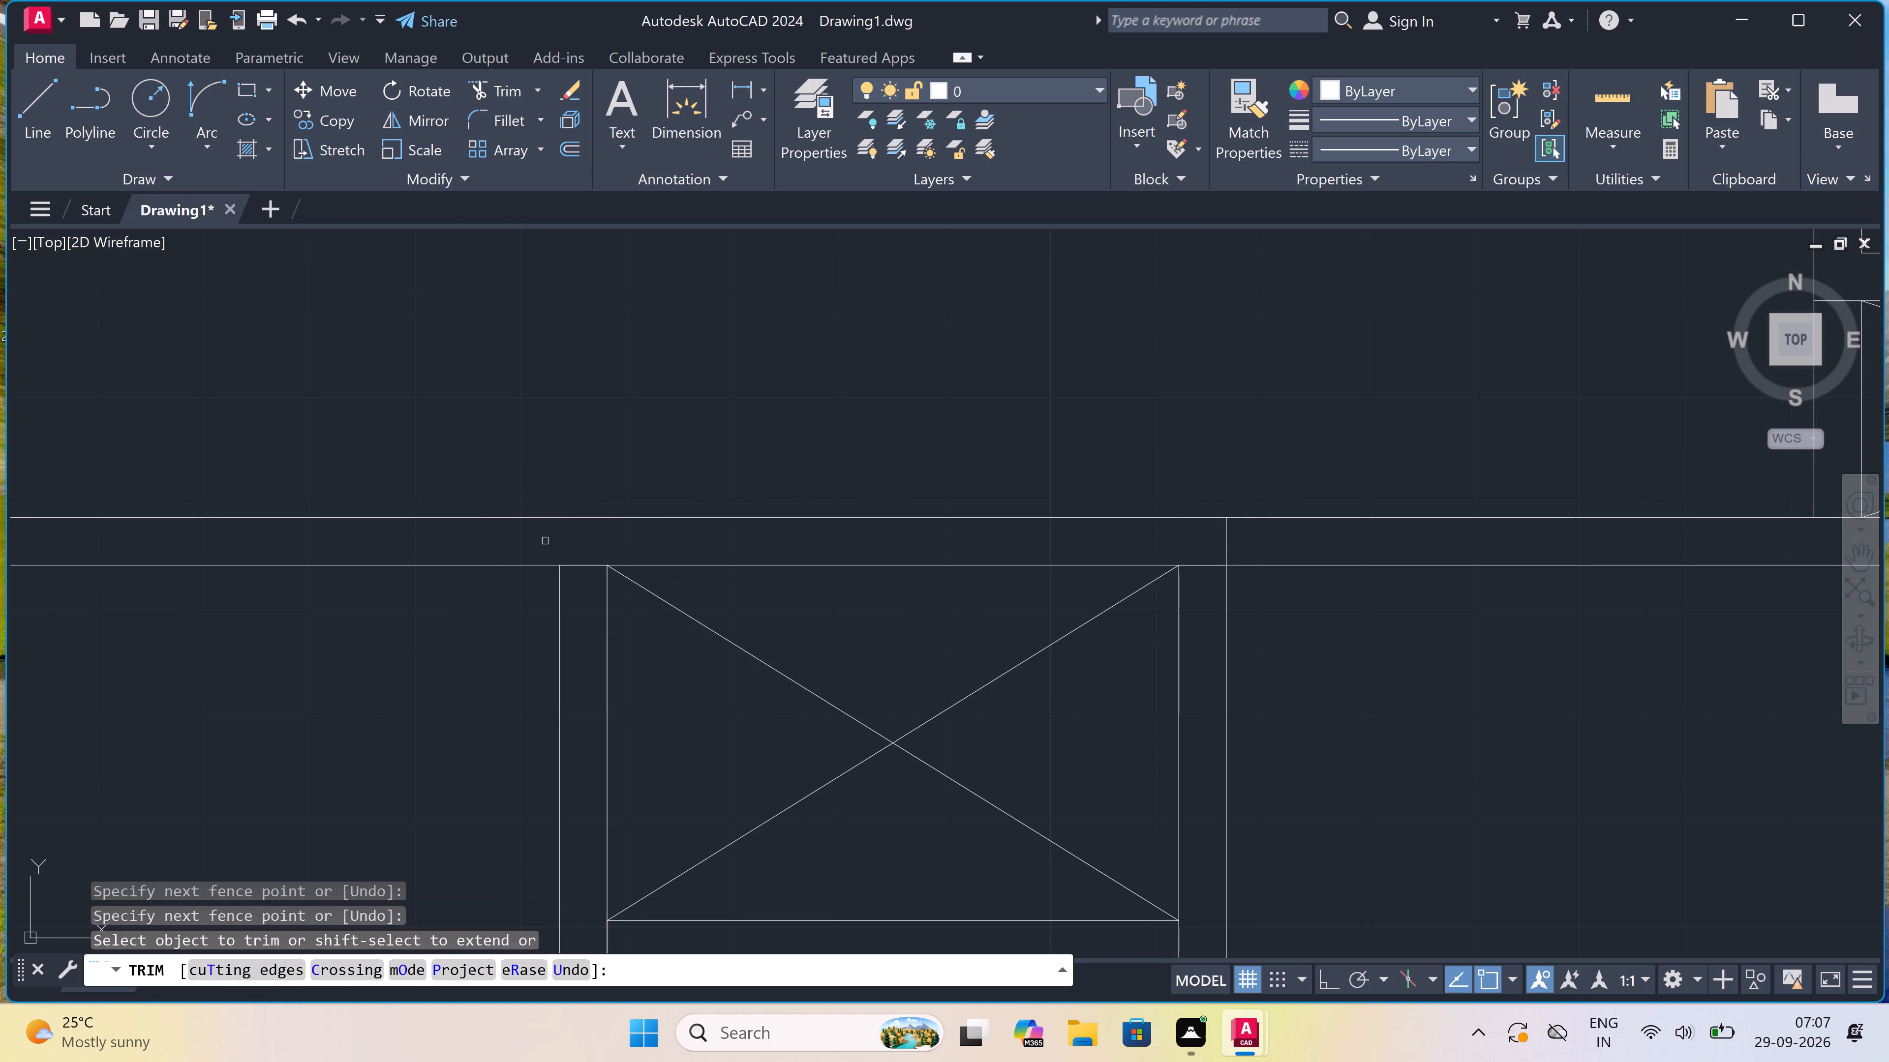
pyautogui.click(596, 552)
pyautogui.click(593, 582)
pyautogui.click(1199, 561)
pyautogui.click(1203, 585)
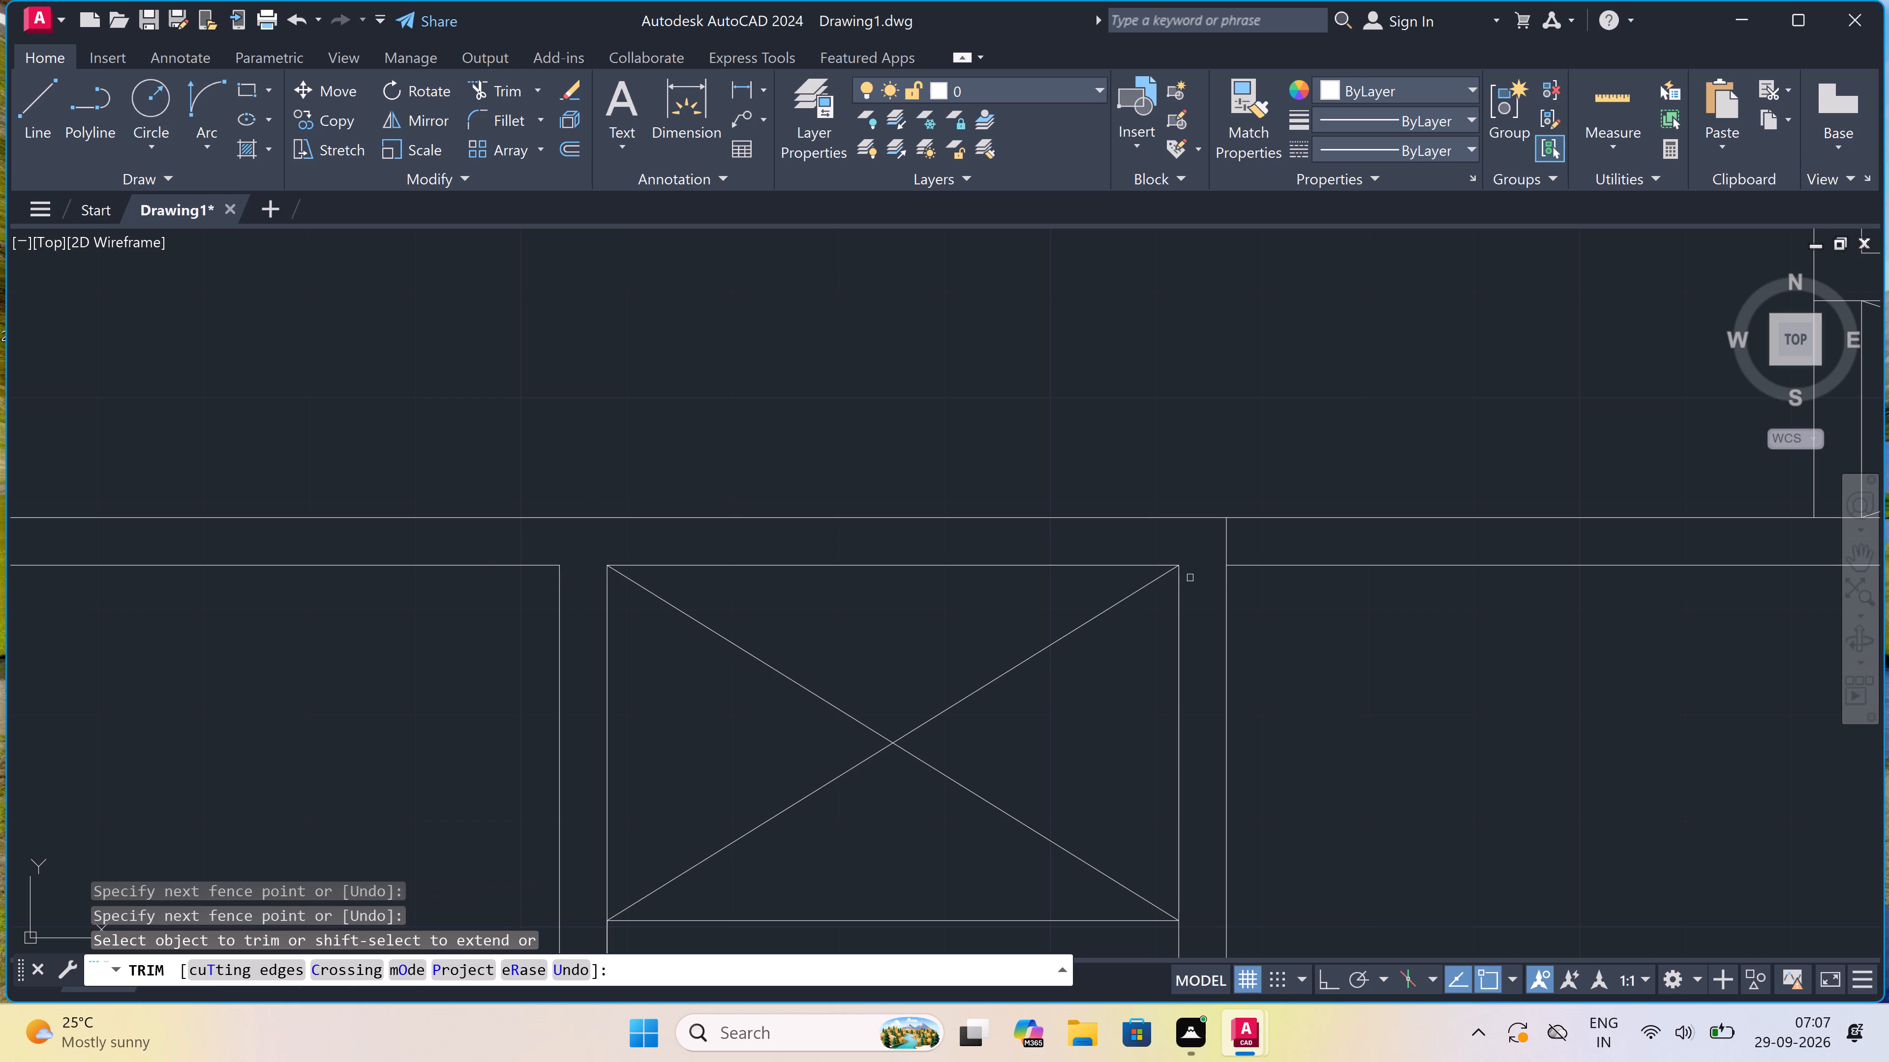
pyautogui.scroll(-3, 981, 536)
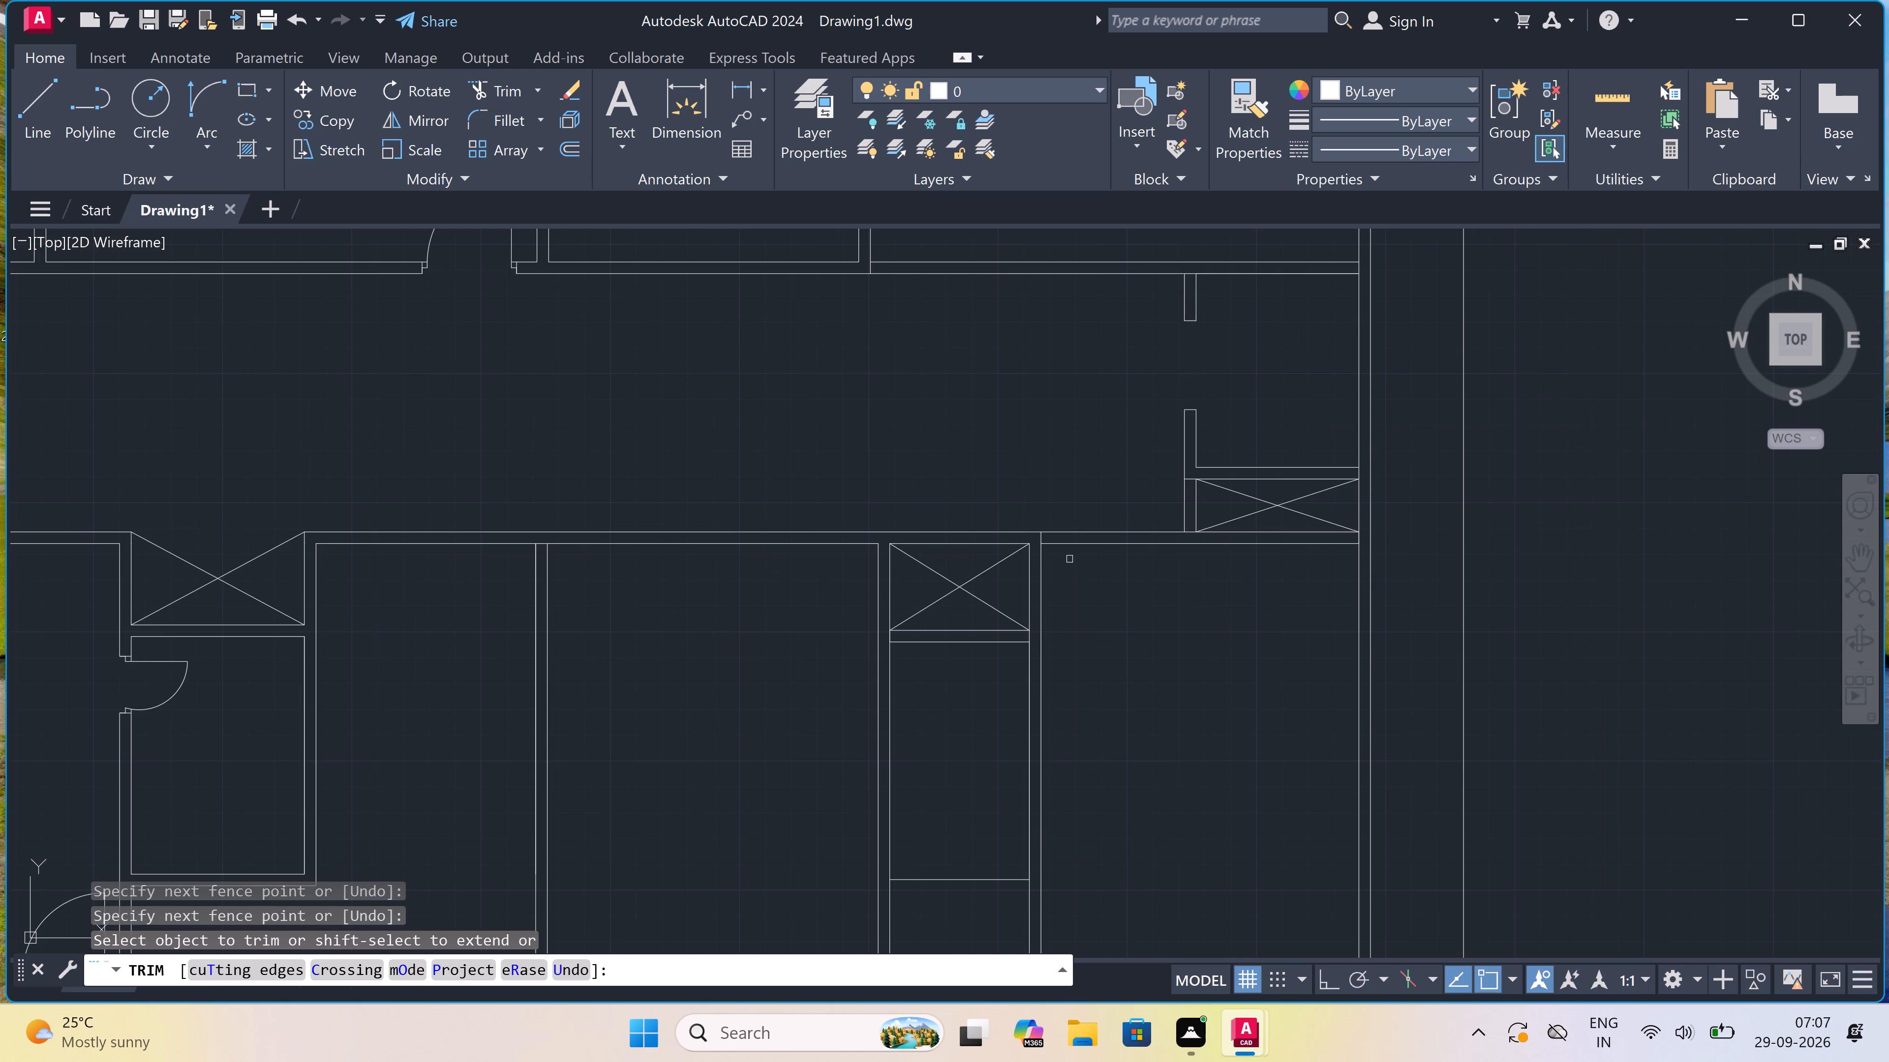
pyautogui.press('Escape')
# Draw a 4.5" line up from the narrow bay's lower cross line at its west end, then a horizontal line across with Ortho on.
pyautogui.scroll(-2, 1068, 559)
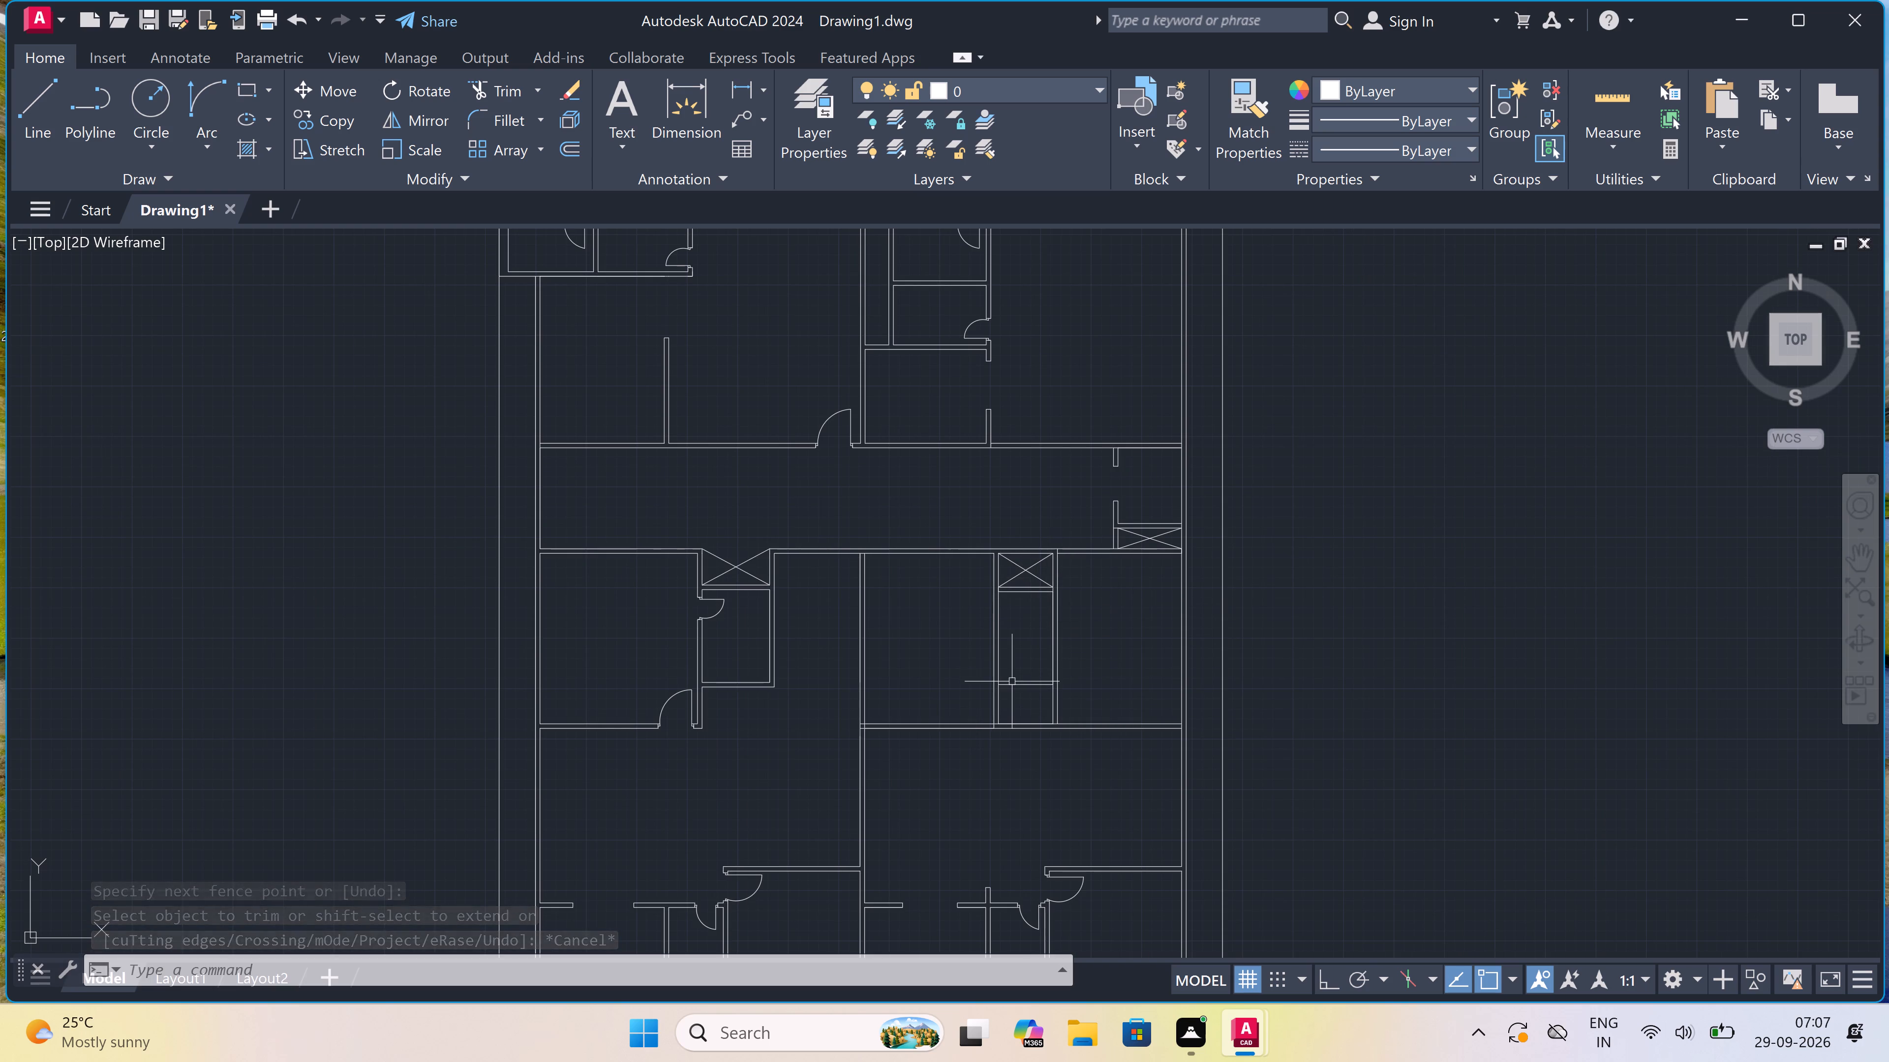
pyautogui.write('l')
pyautogui.press('space')
pyautogui.scroll(2, 1012, 679)
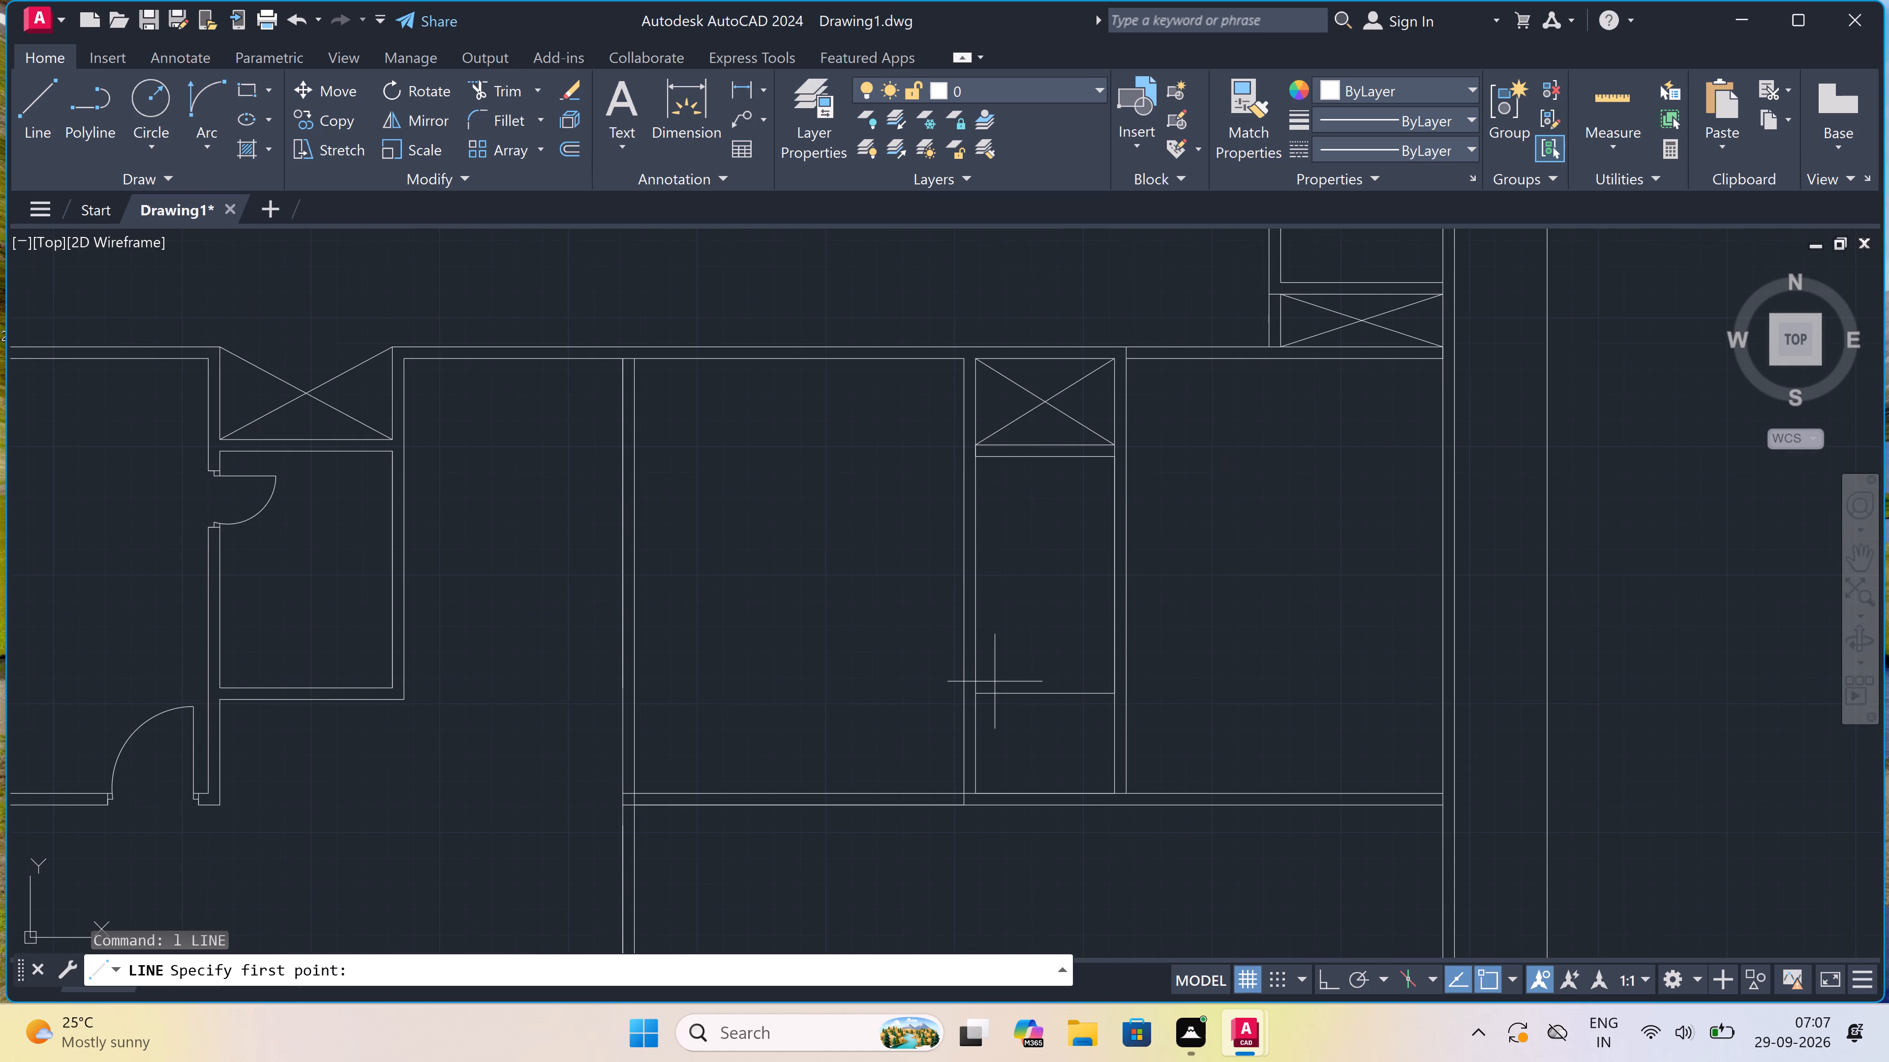
pyautogui.click(978, 690)
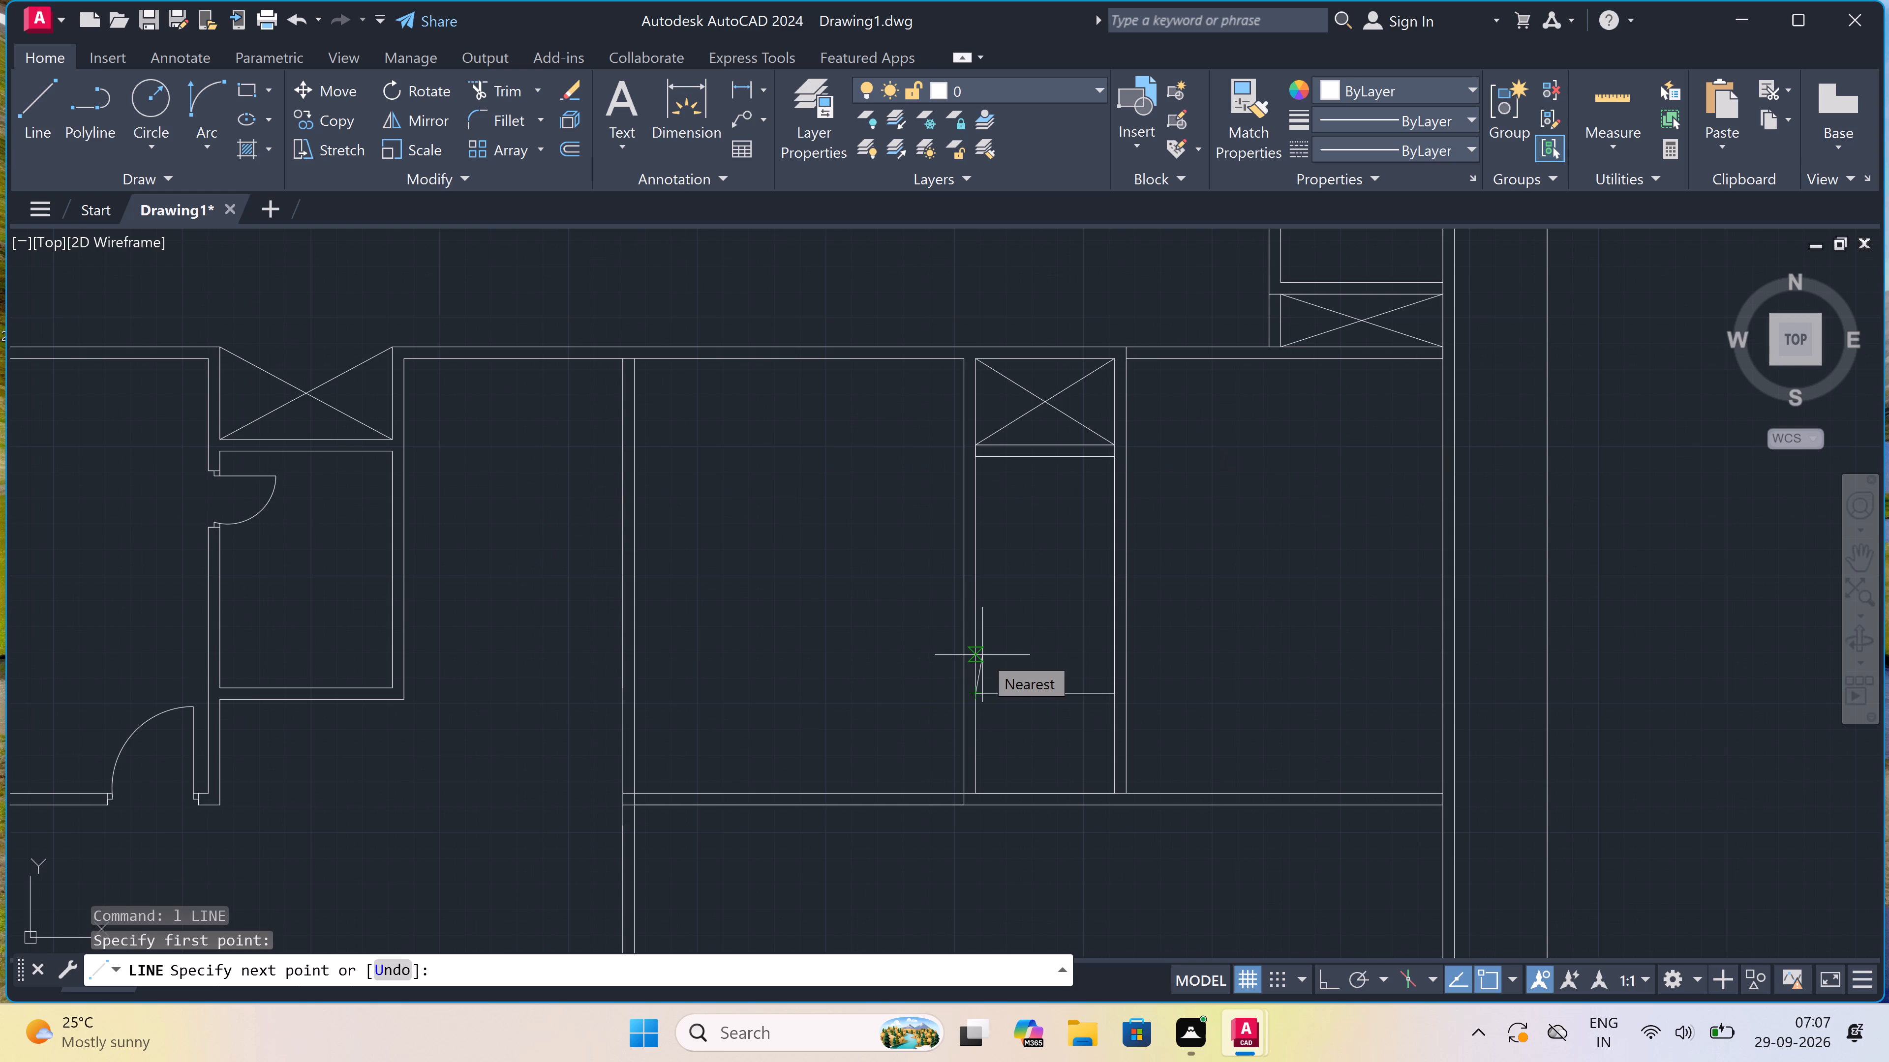
pyautogui.write('4.5"')
pyautogui.press('space')
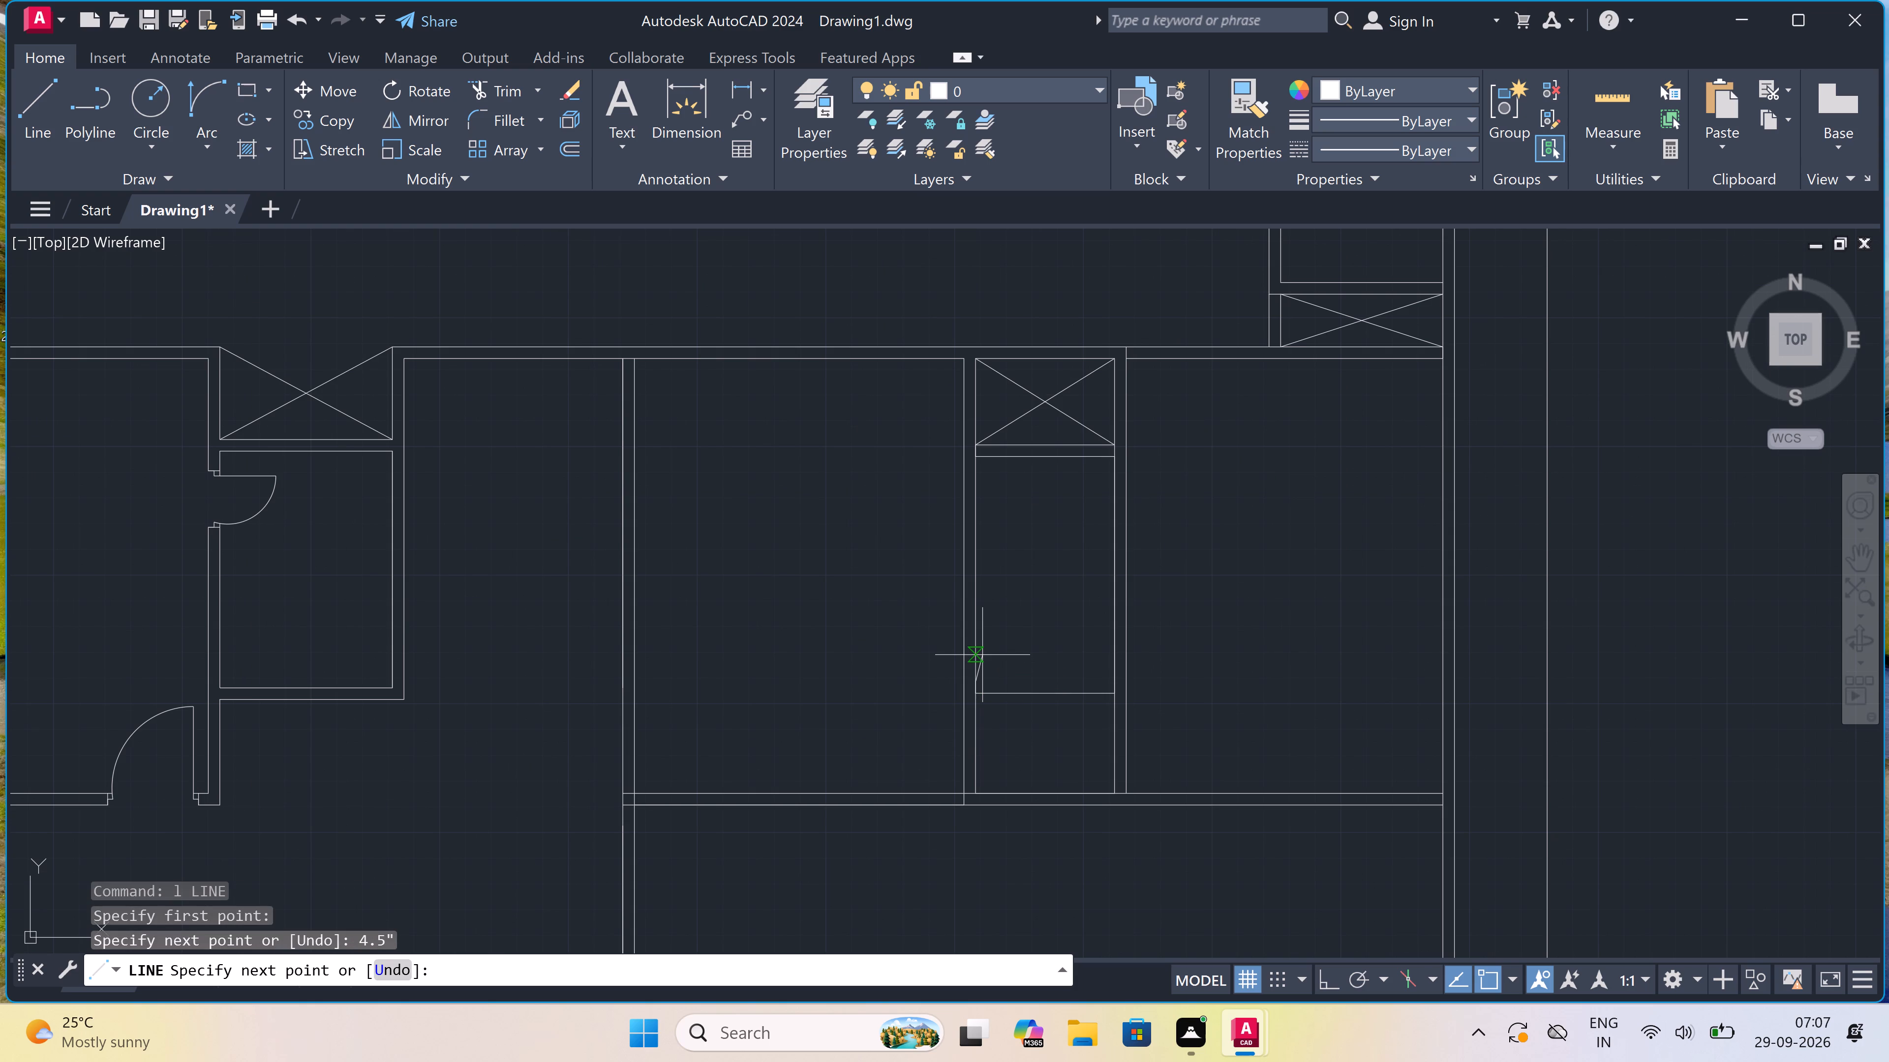
pyautogui.press('F8')
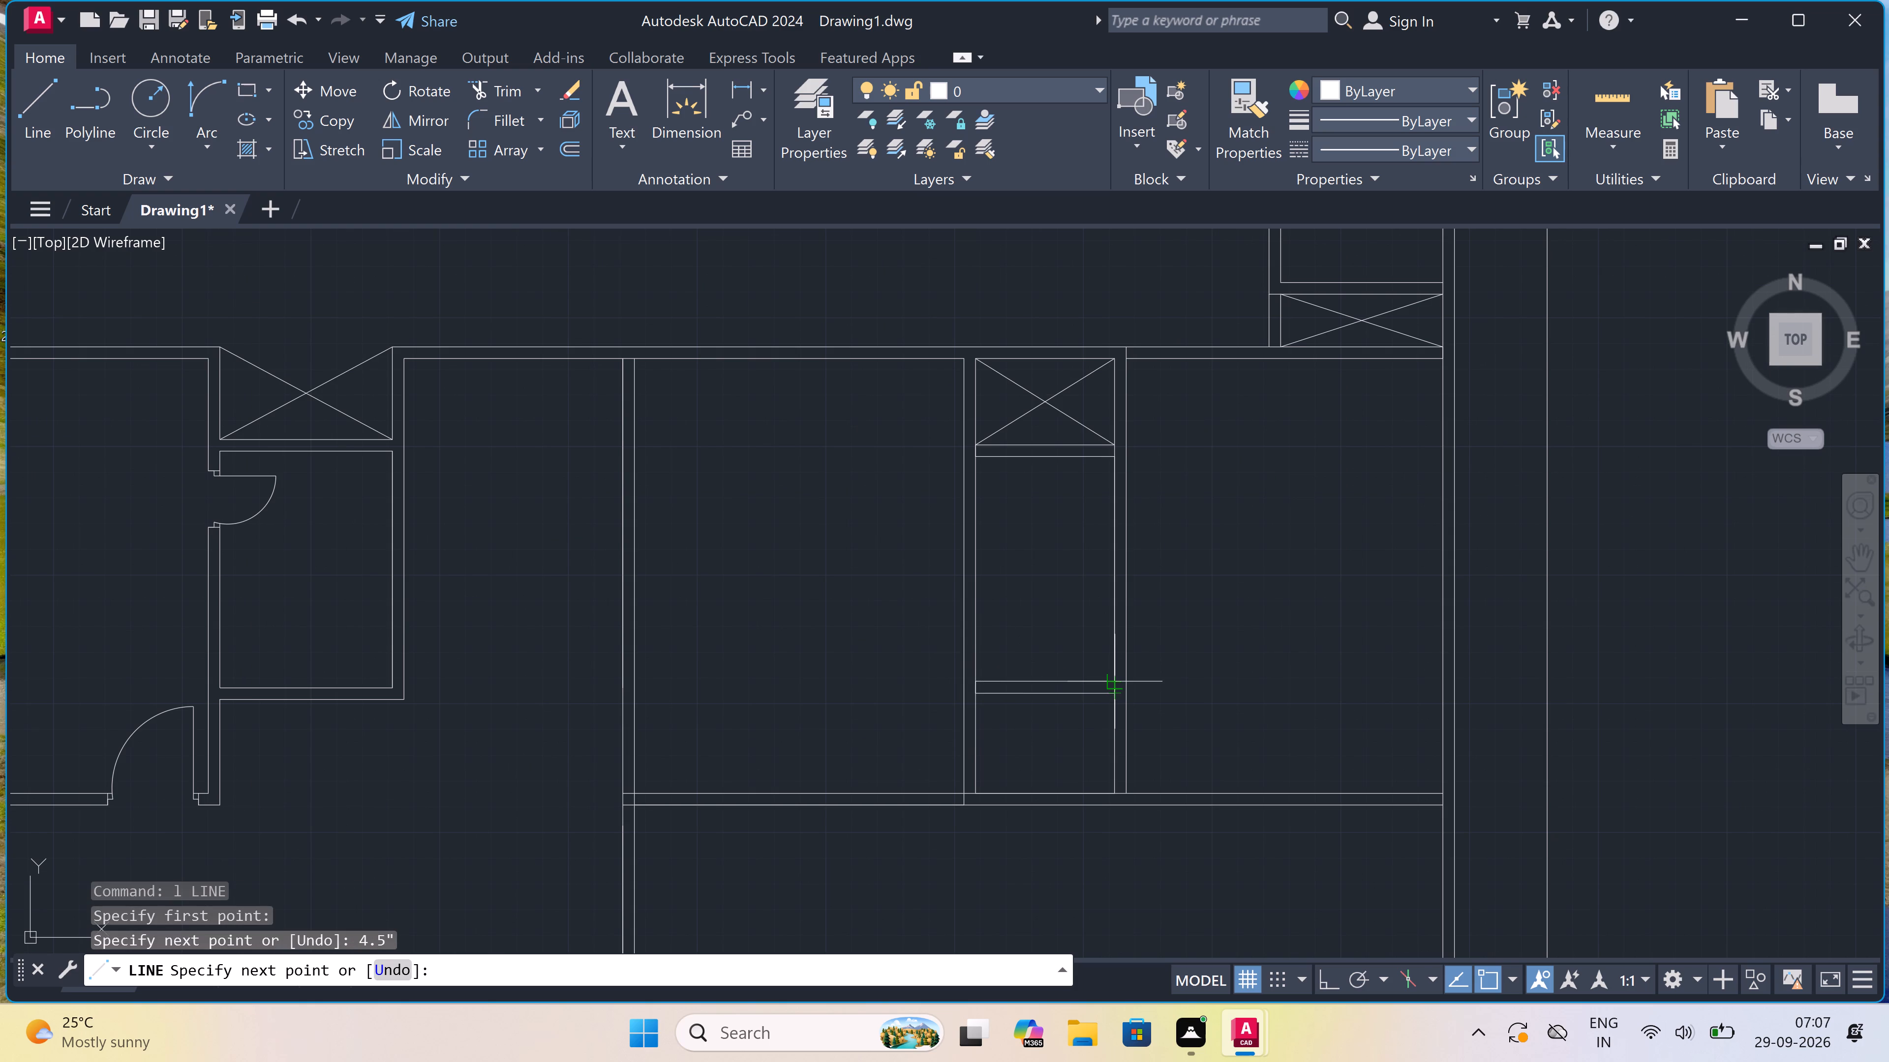
pyautogui.click(1119, 678)
pyautogui.press('Escape')
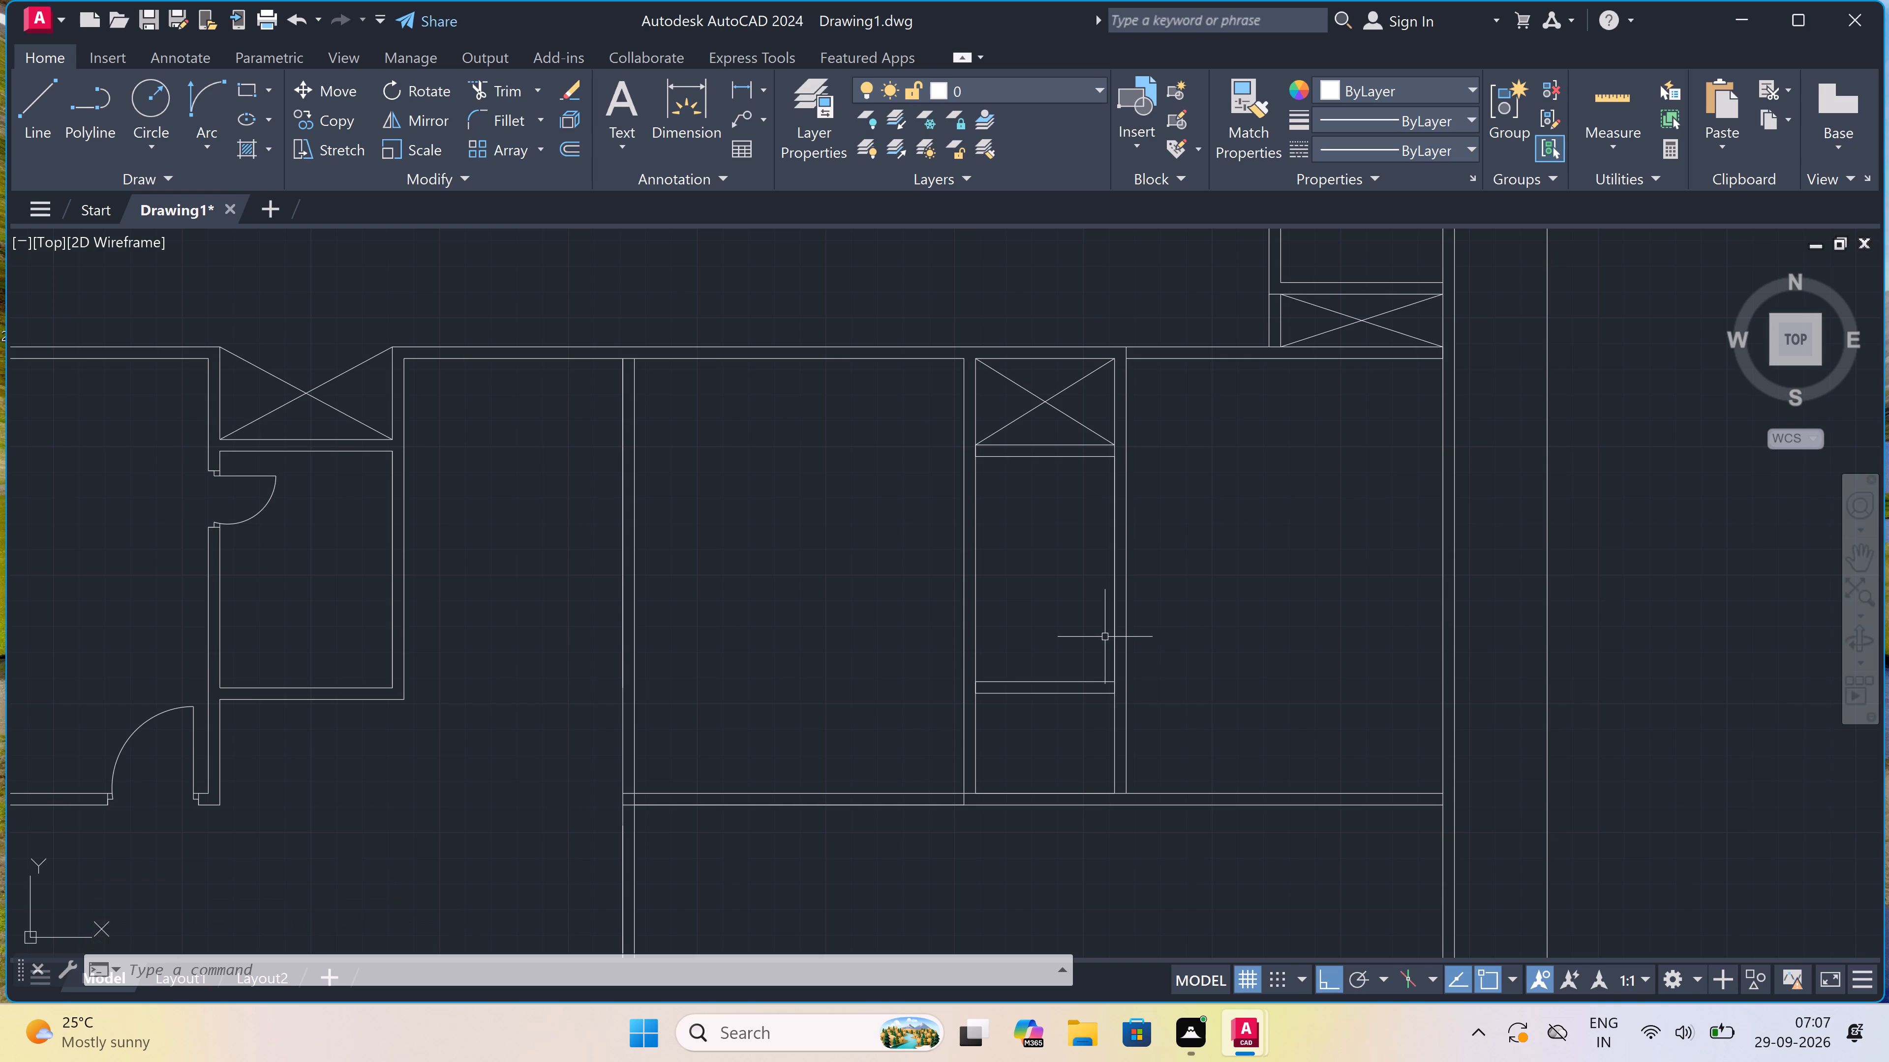
# Extend the east line of the narrow bay's west partition down to the lower line of the horizontal wall.
pyautogui.scroll(-1, 1105, 637)
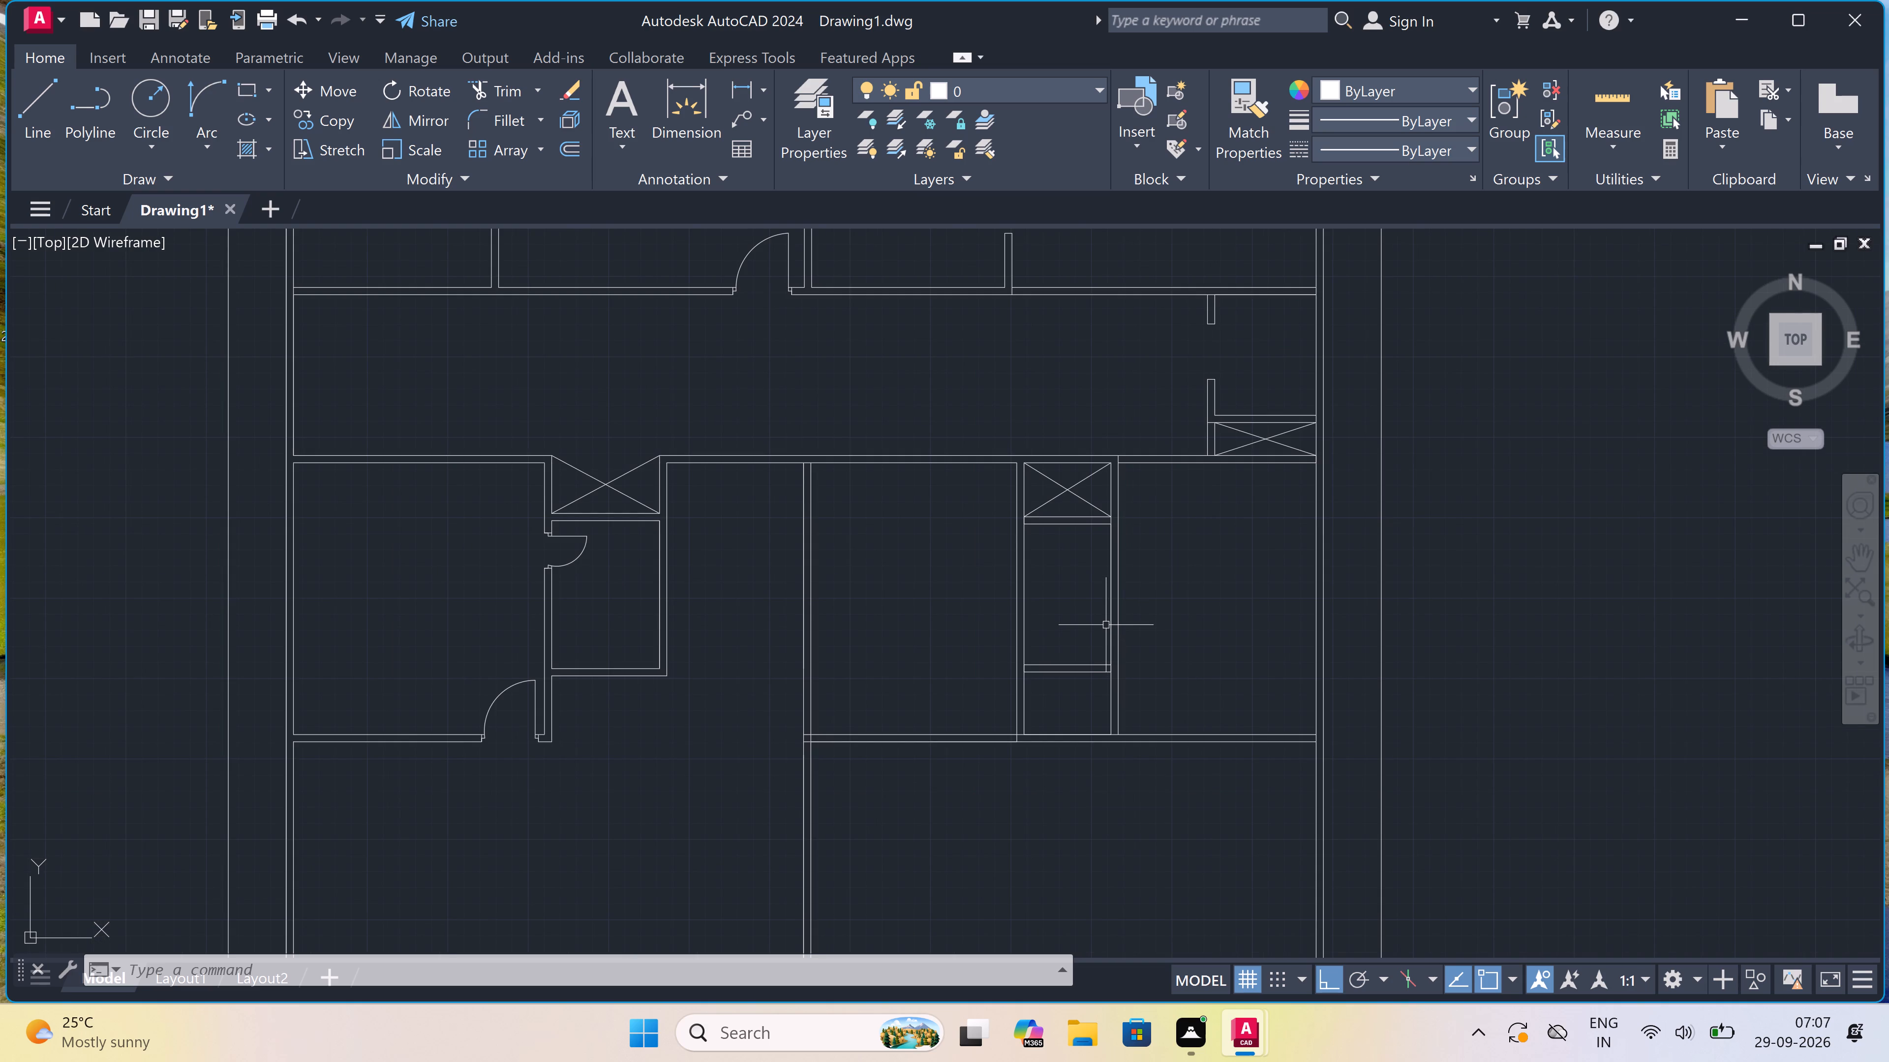
pyautogui.scroll(-1, 1098, 608)
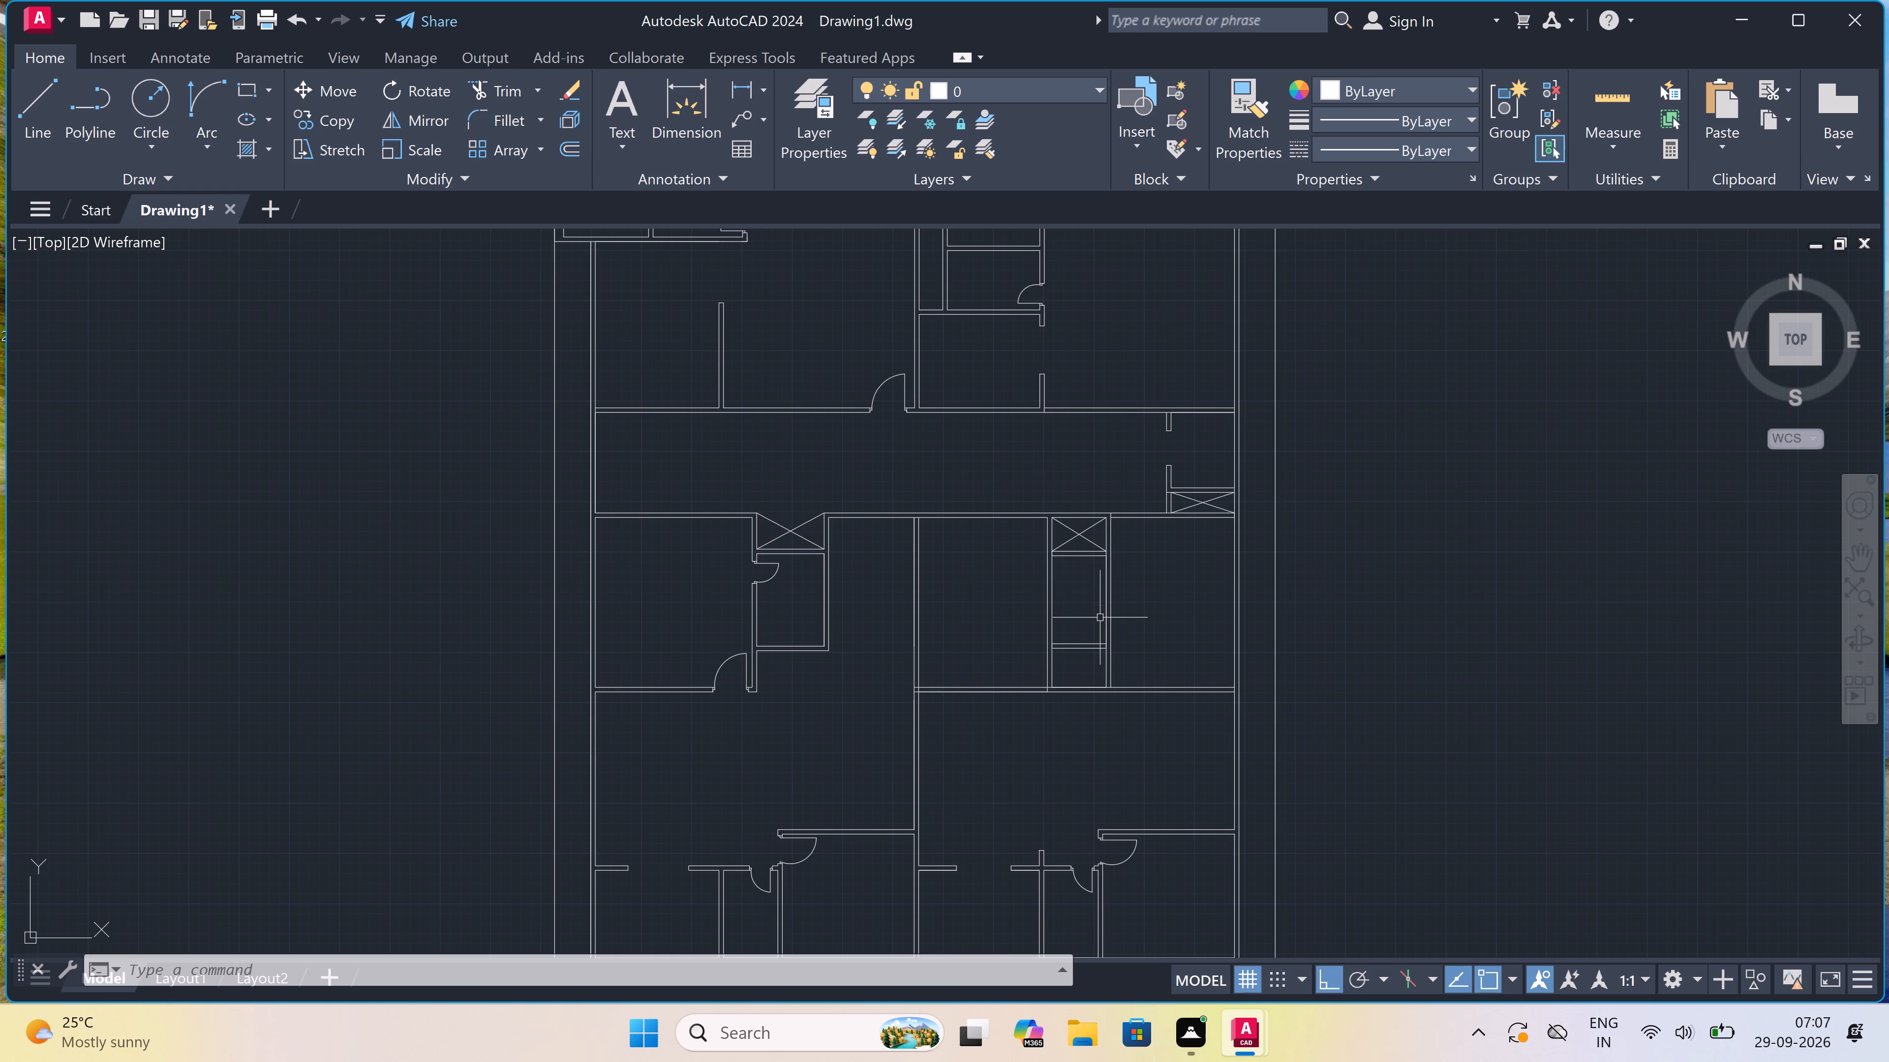
pyautogui.scroll(2, 1120, 692)
pyautogui.write('ex')
pyautogui.press('space')
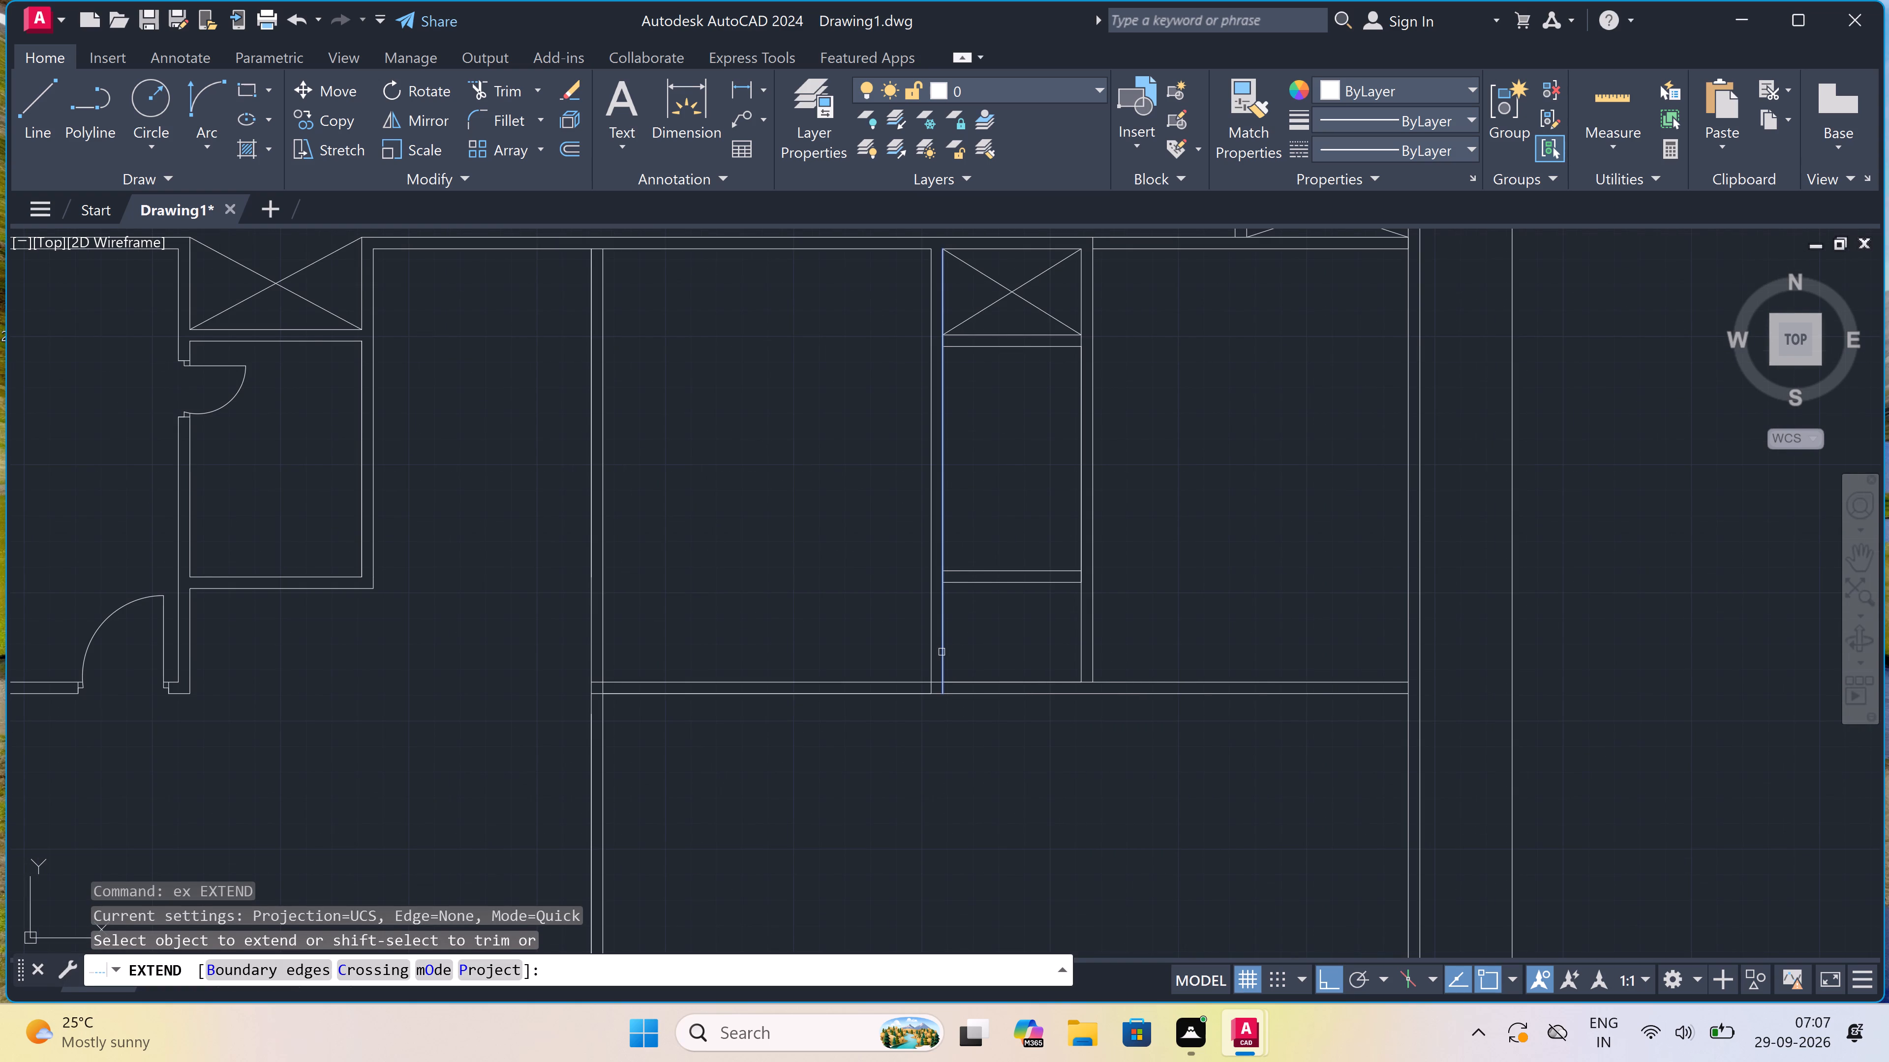
pyautogui.click(940, 653)
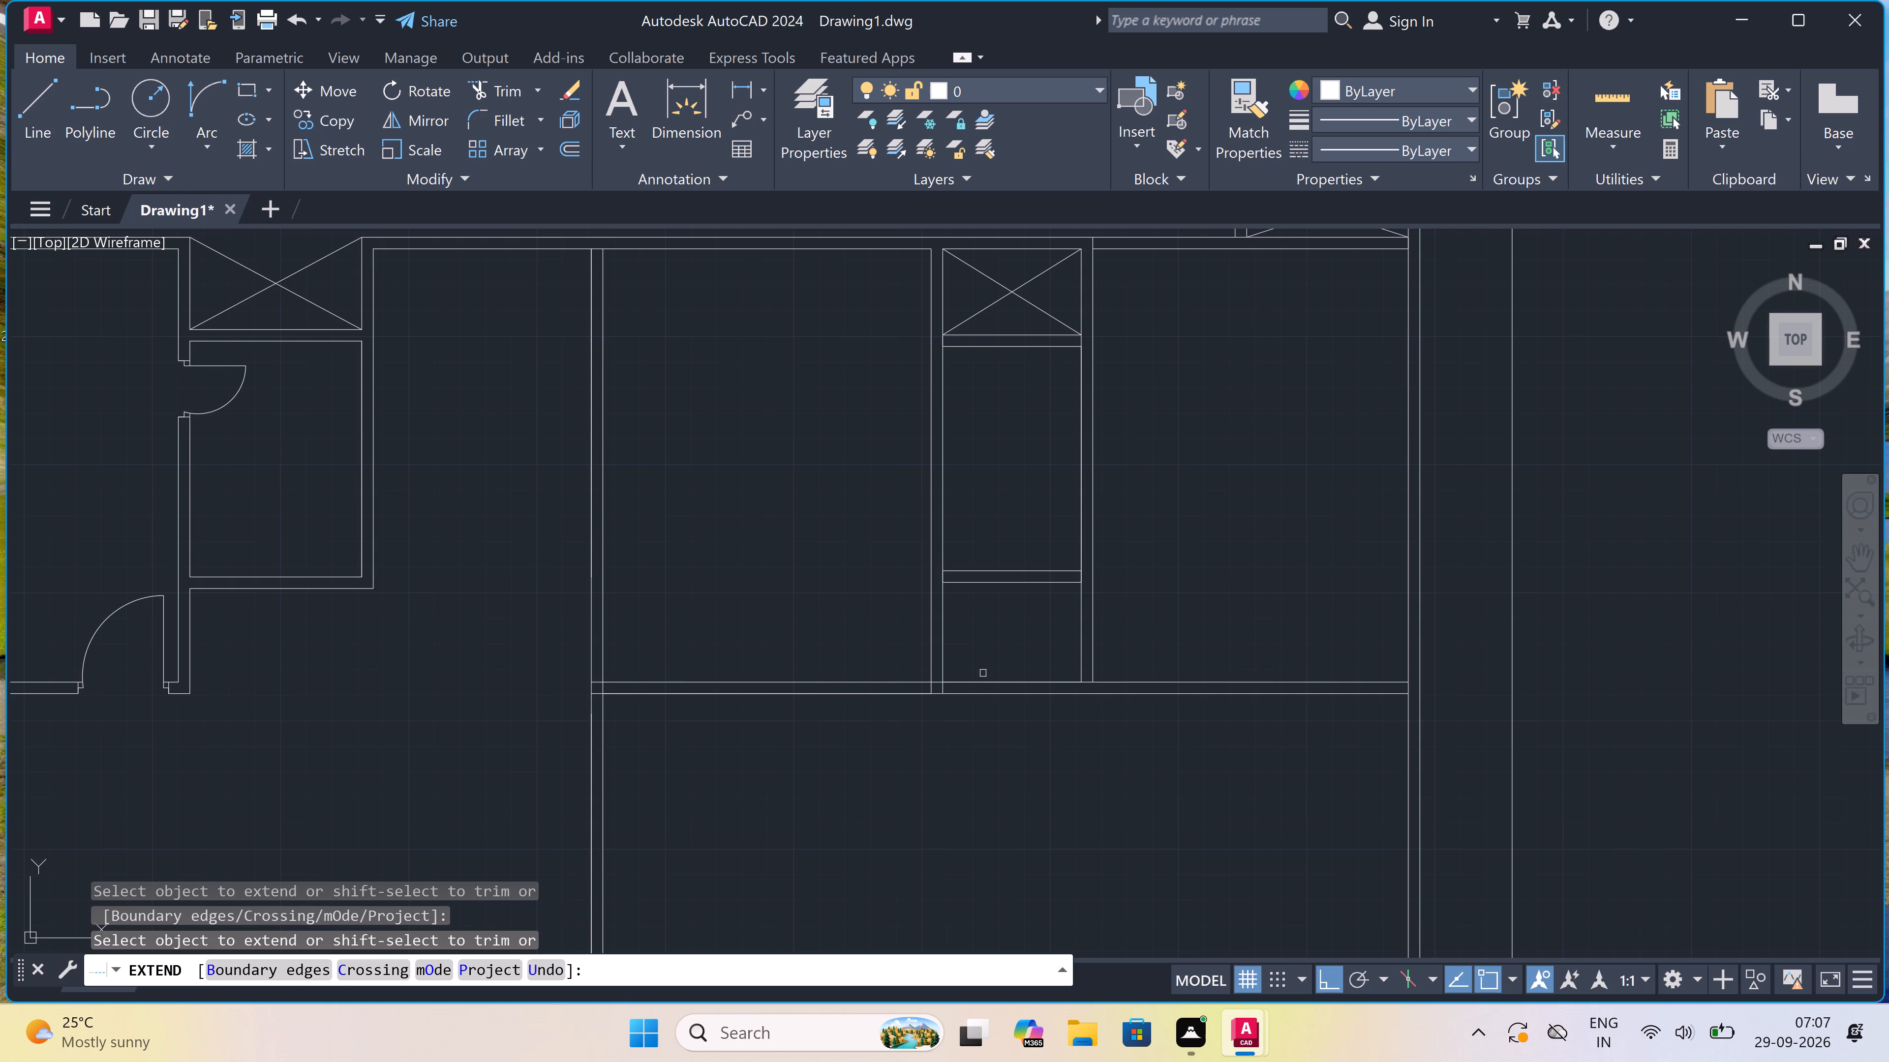
pyautogui.press('Escape')
# Trim away both lines of the horizontal wall from the narrow bay's west partition to the eastern outer wall.
pyautogui.press('t')
pyautogui.press('r')
pyautogui.press('space')
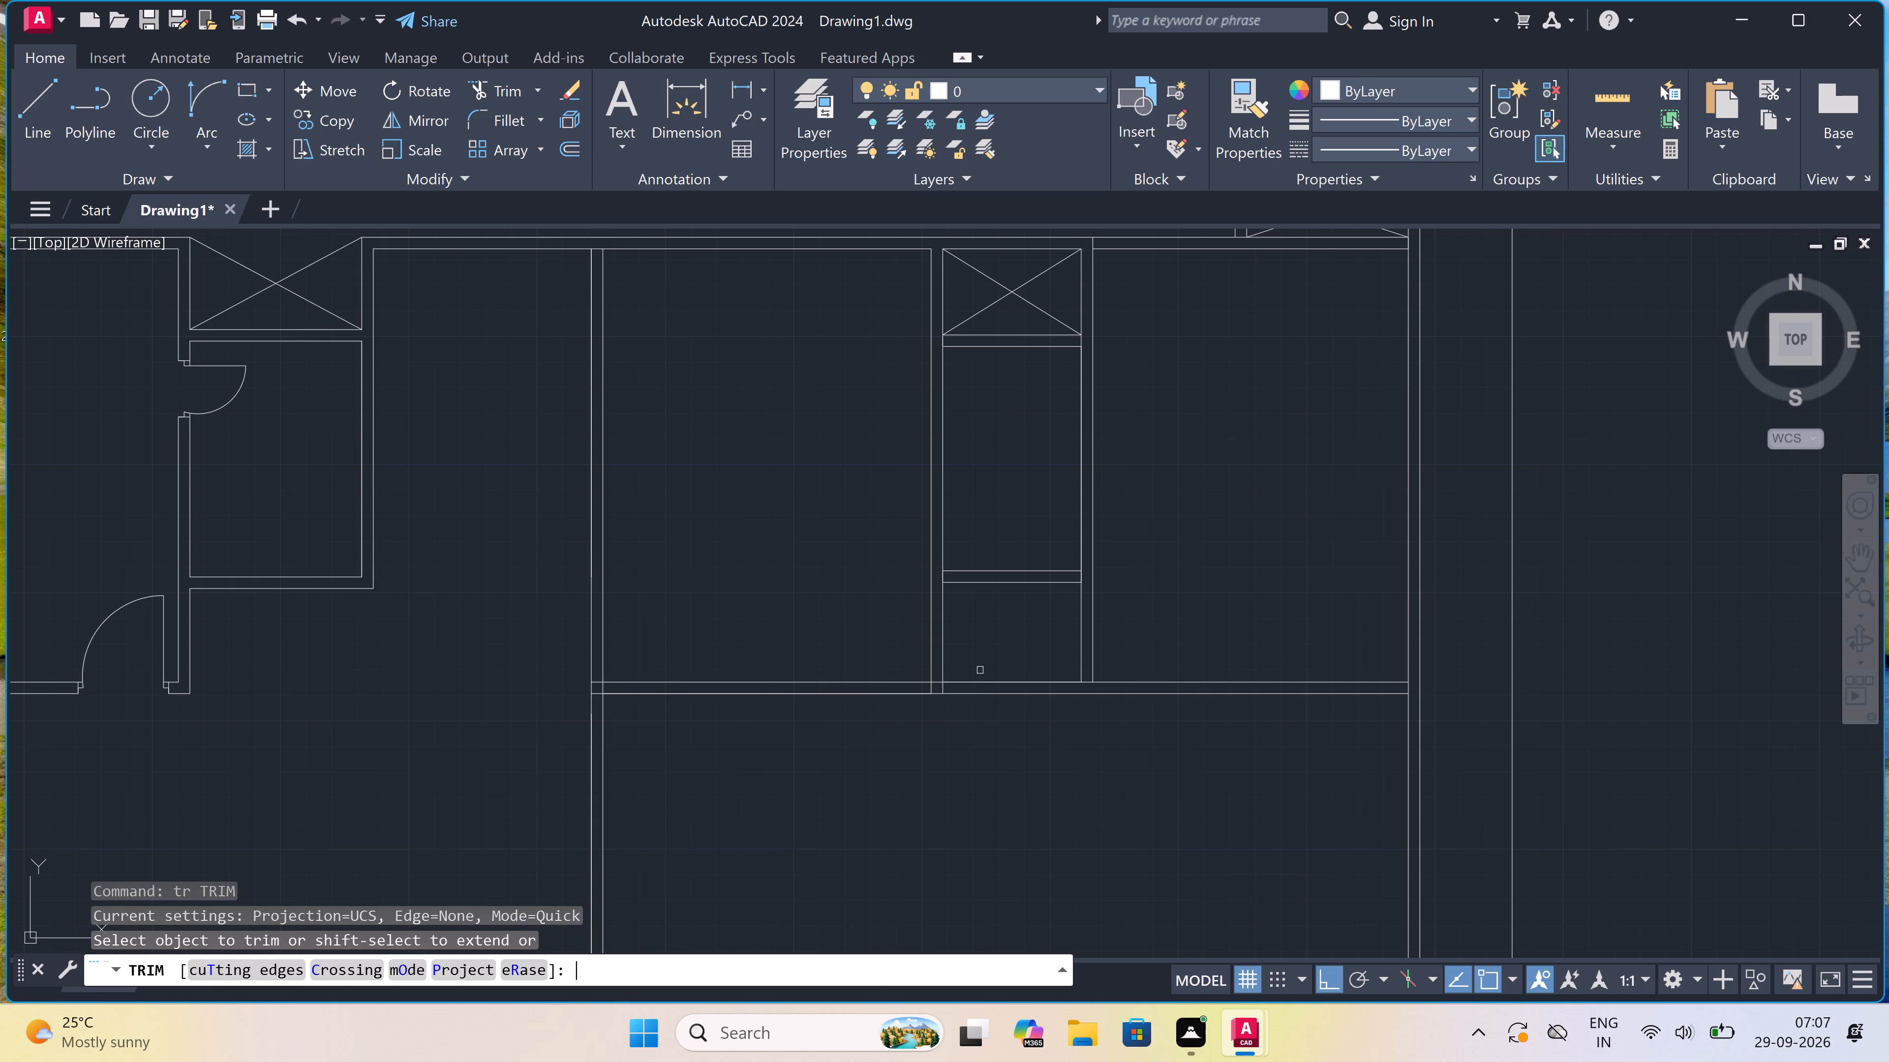
pyautogui.click(980, 670)
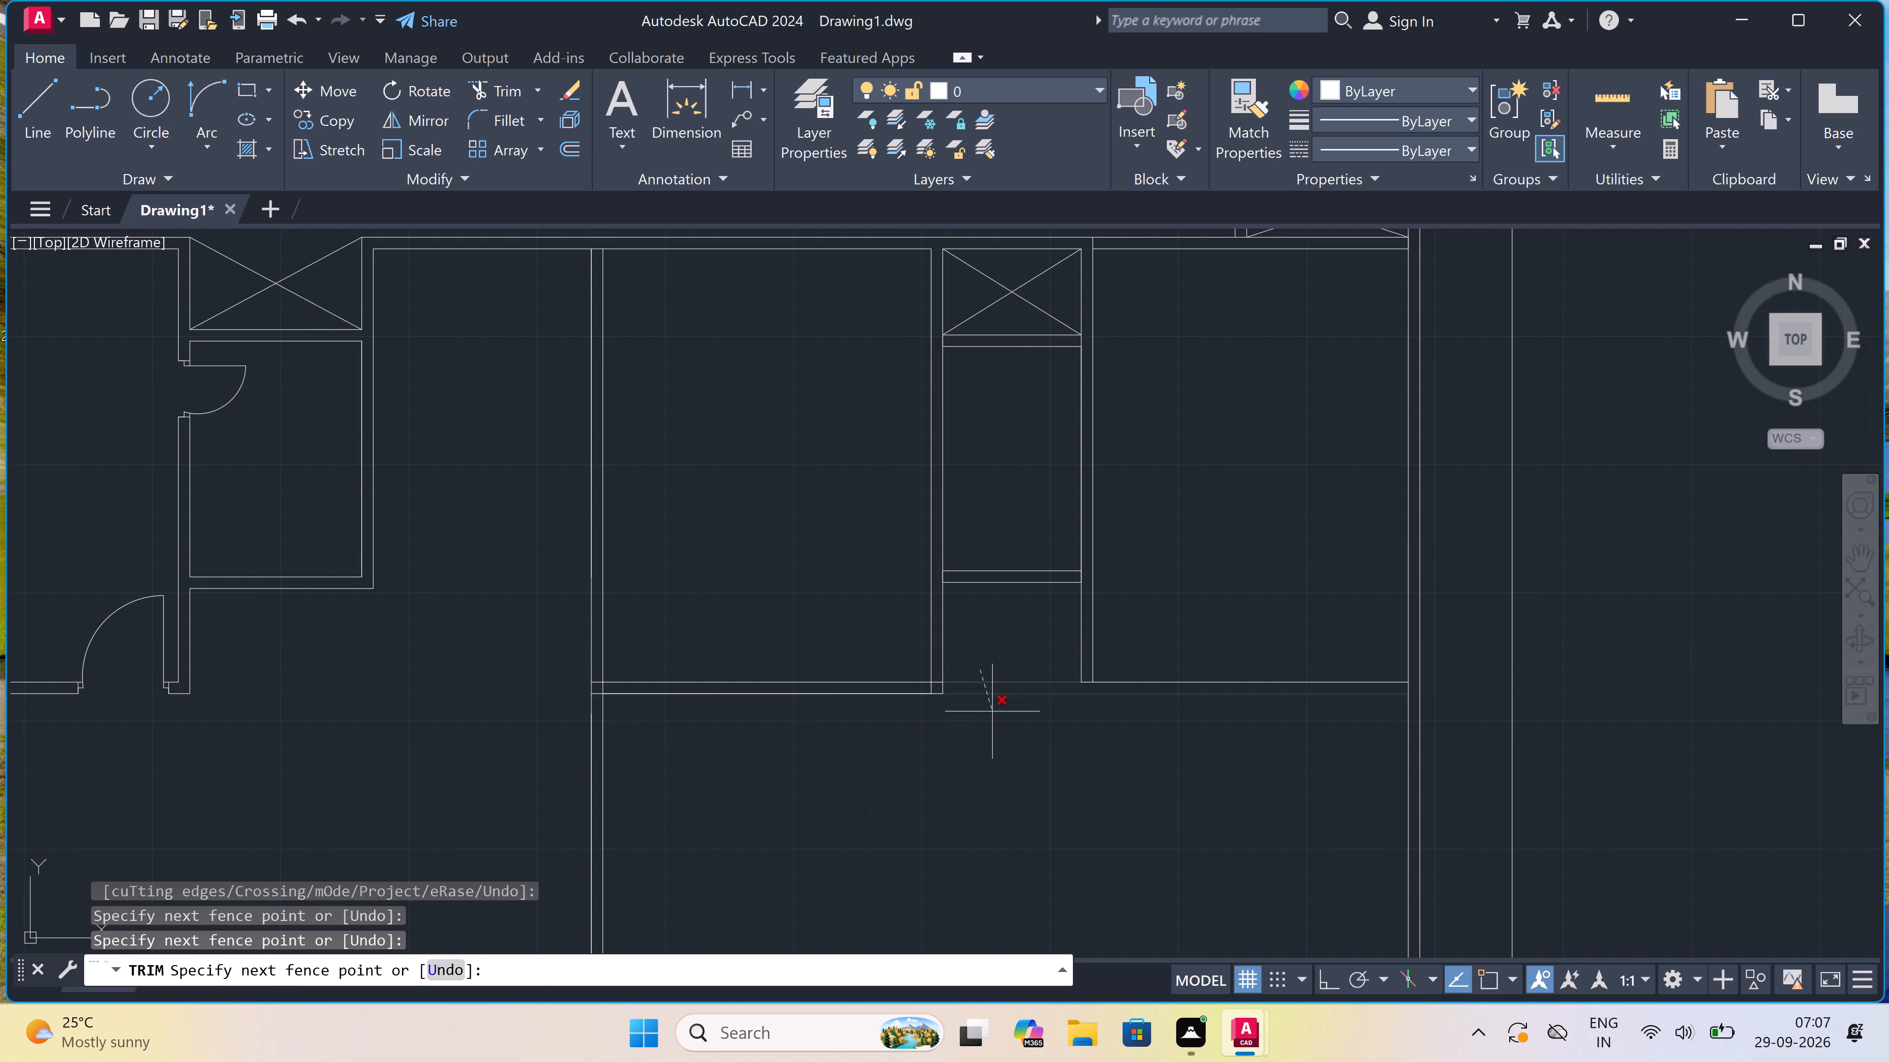
pyautogui.doubleClick(992, 718)
pyautogui.click(1140, 693)
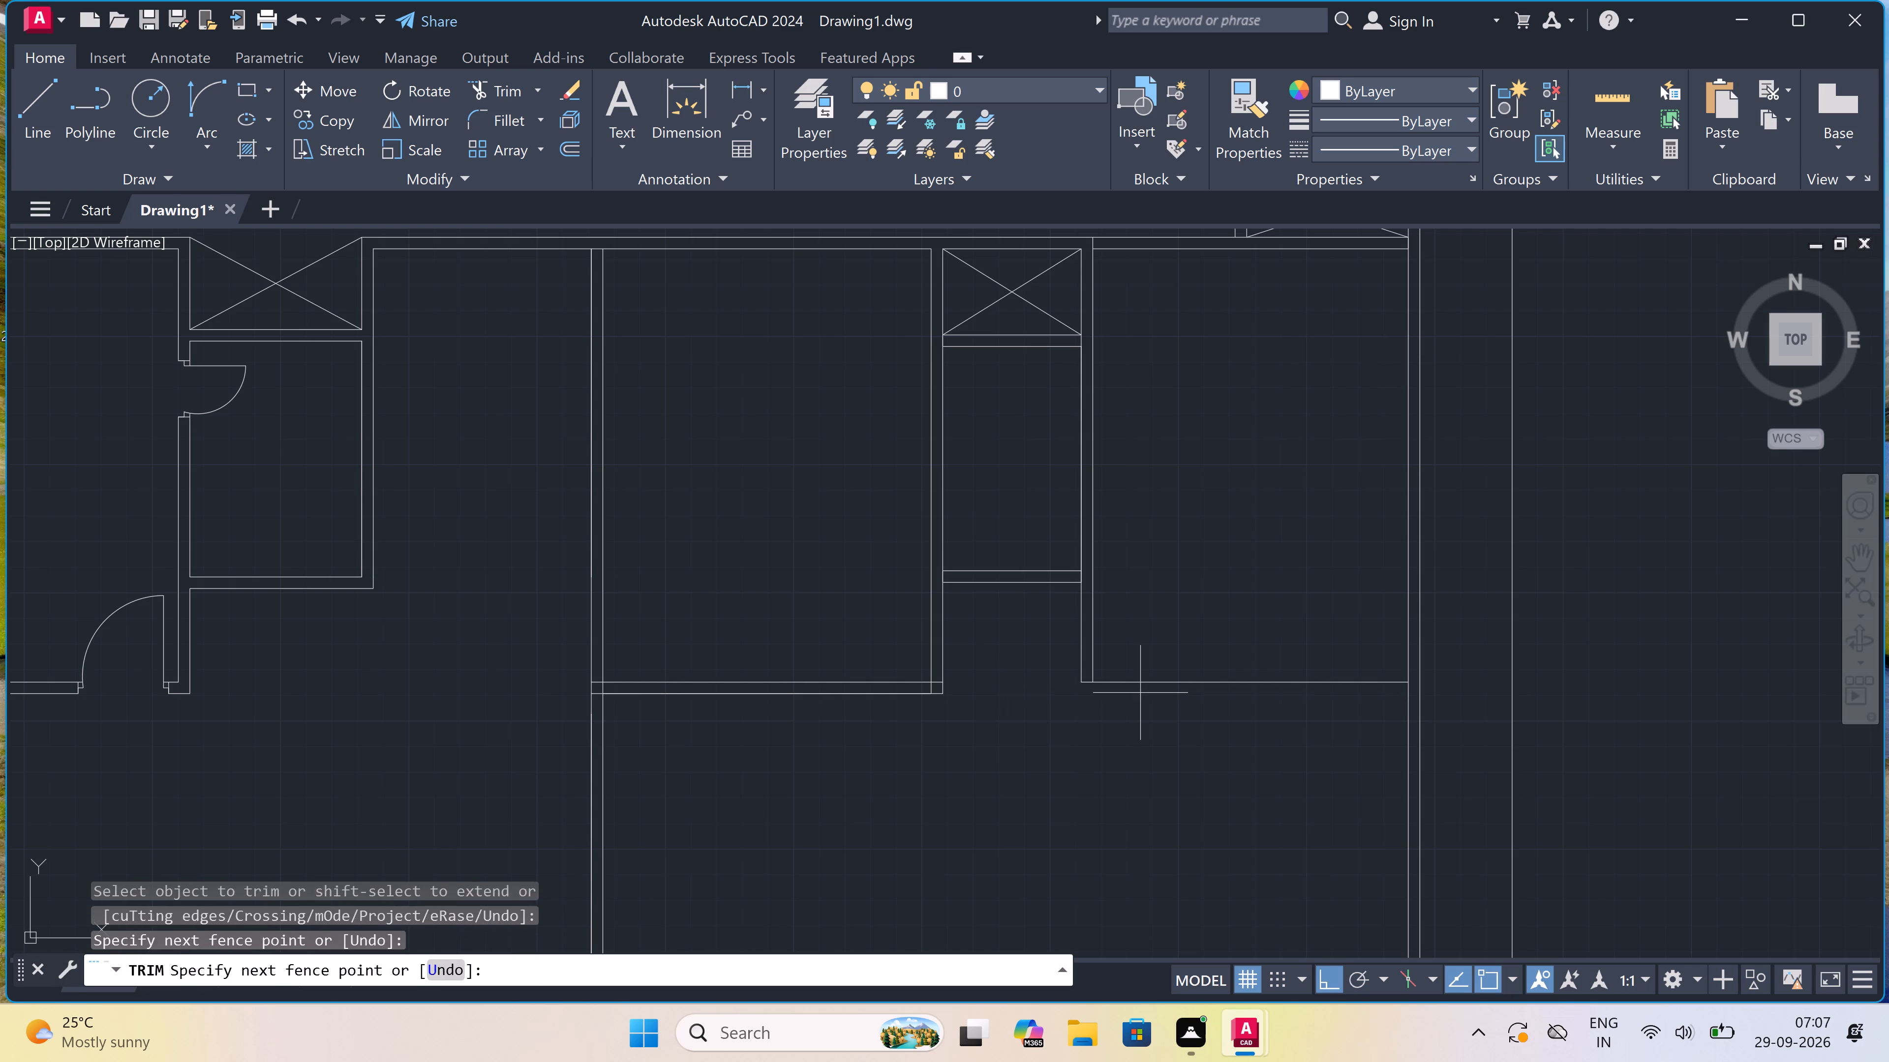
pyautogui.doubleClick(1147, 648)
pyautogui.press('Escape')
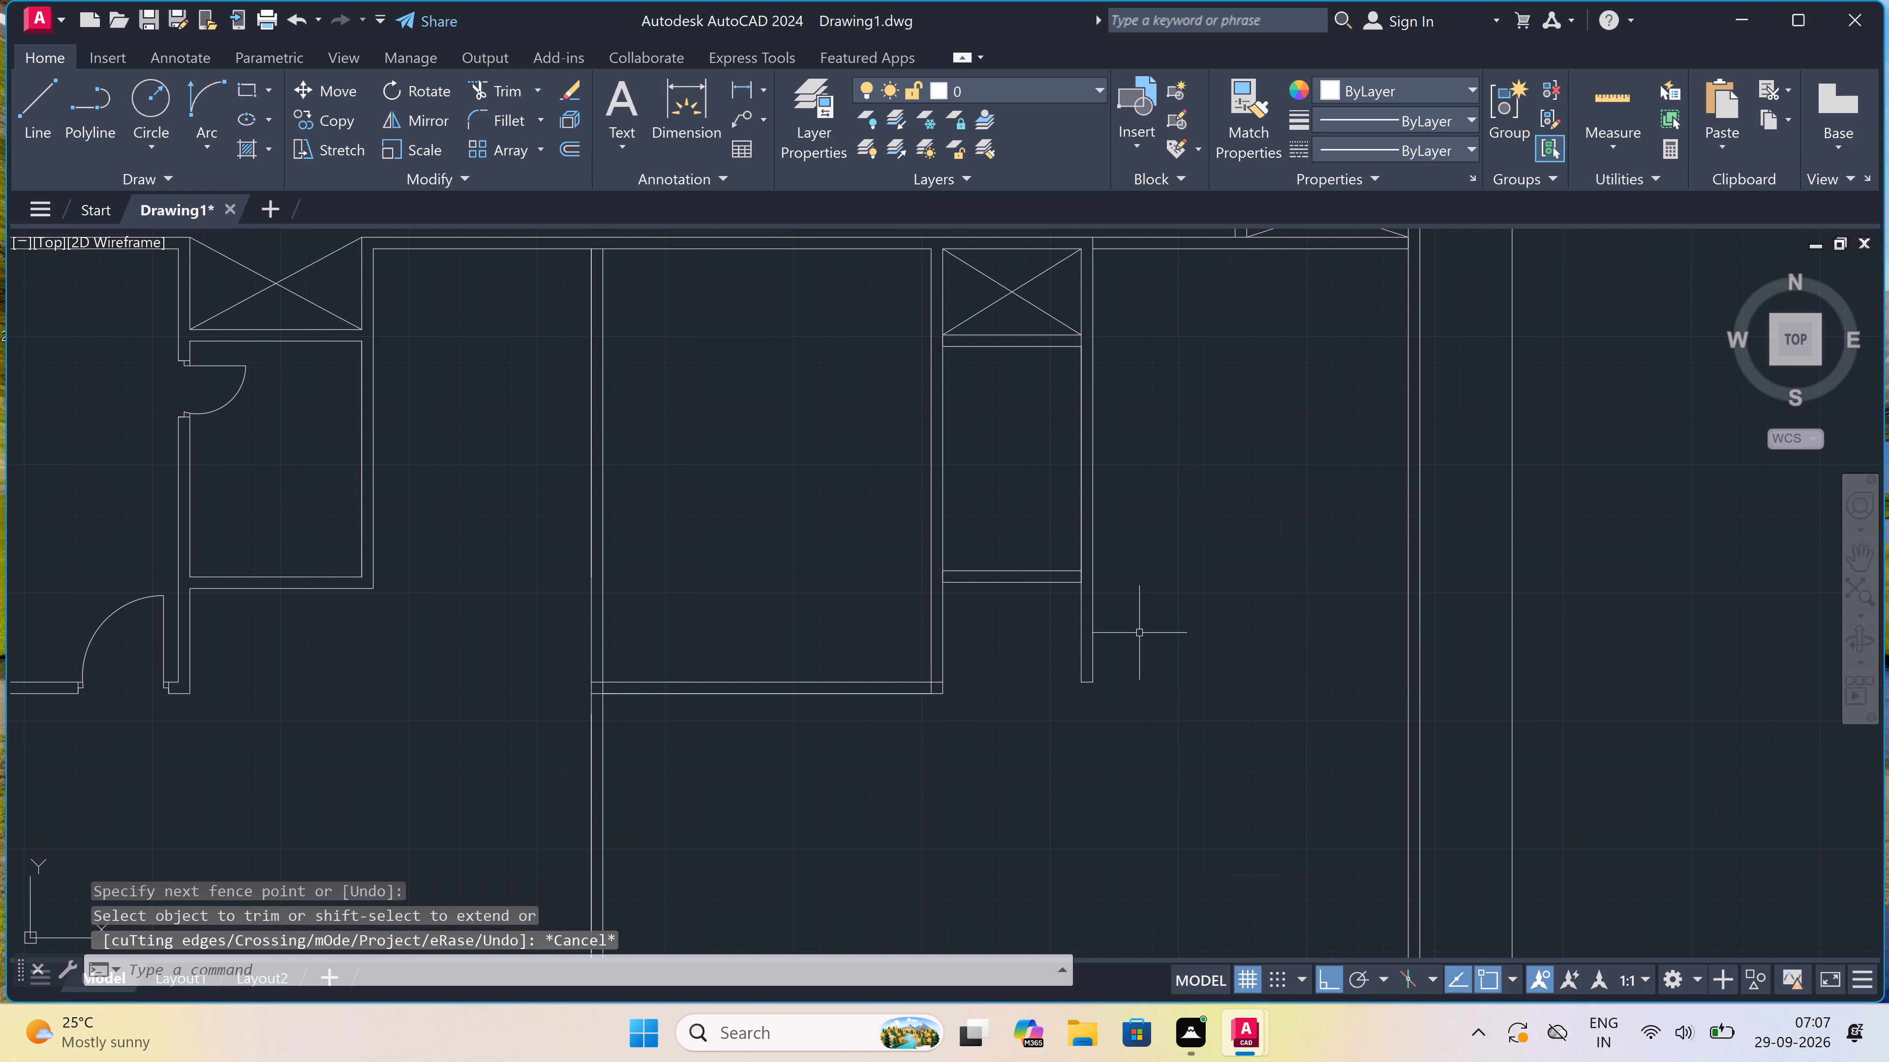
# Extend both lines of the narrow bay's lower cross wall east to the outer face of its east partition.
pyautogui.press('e')
pyautogui.press('x')
pyautogui.press('space')
pyautogui.doubleClick(1064, 564)
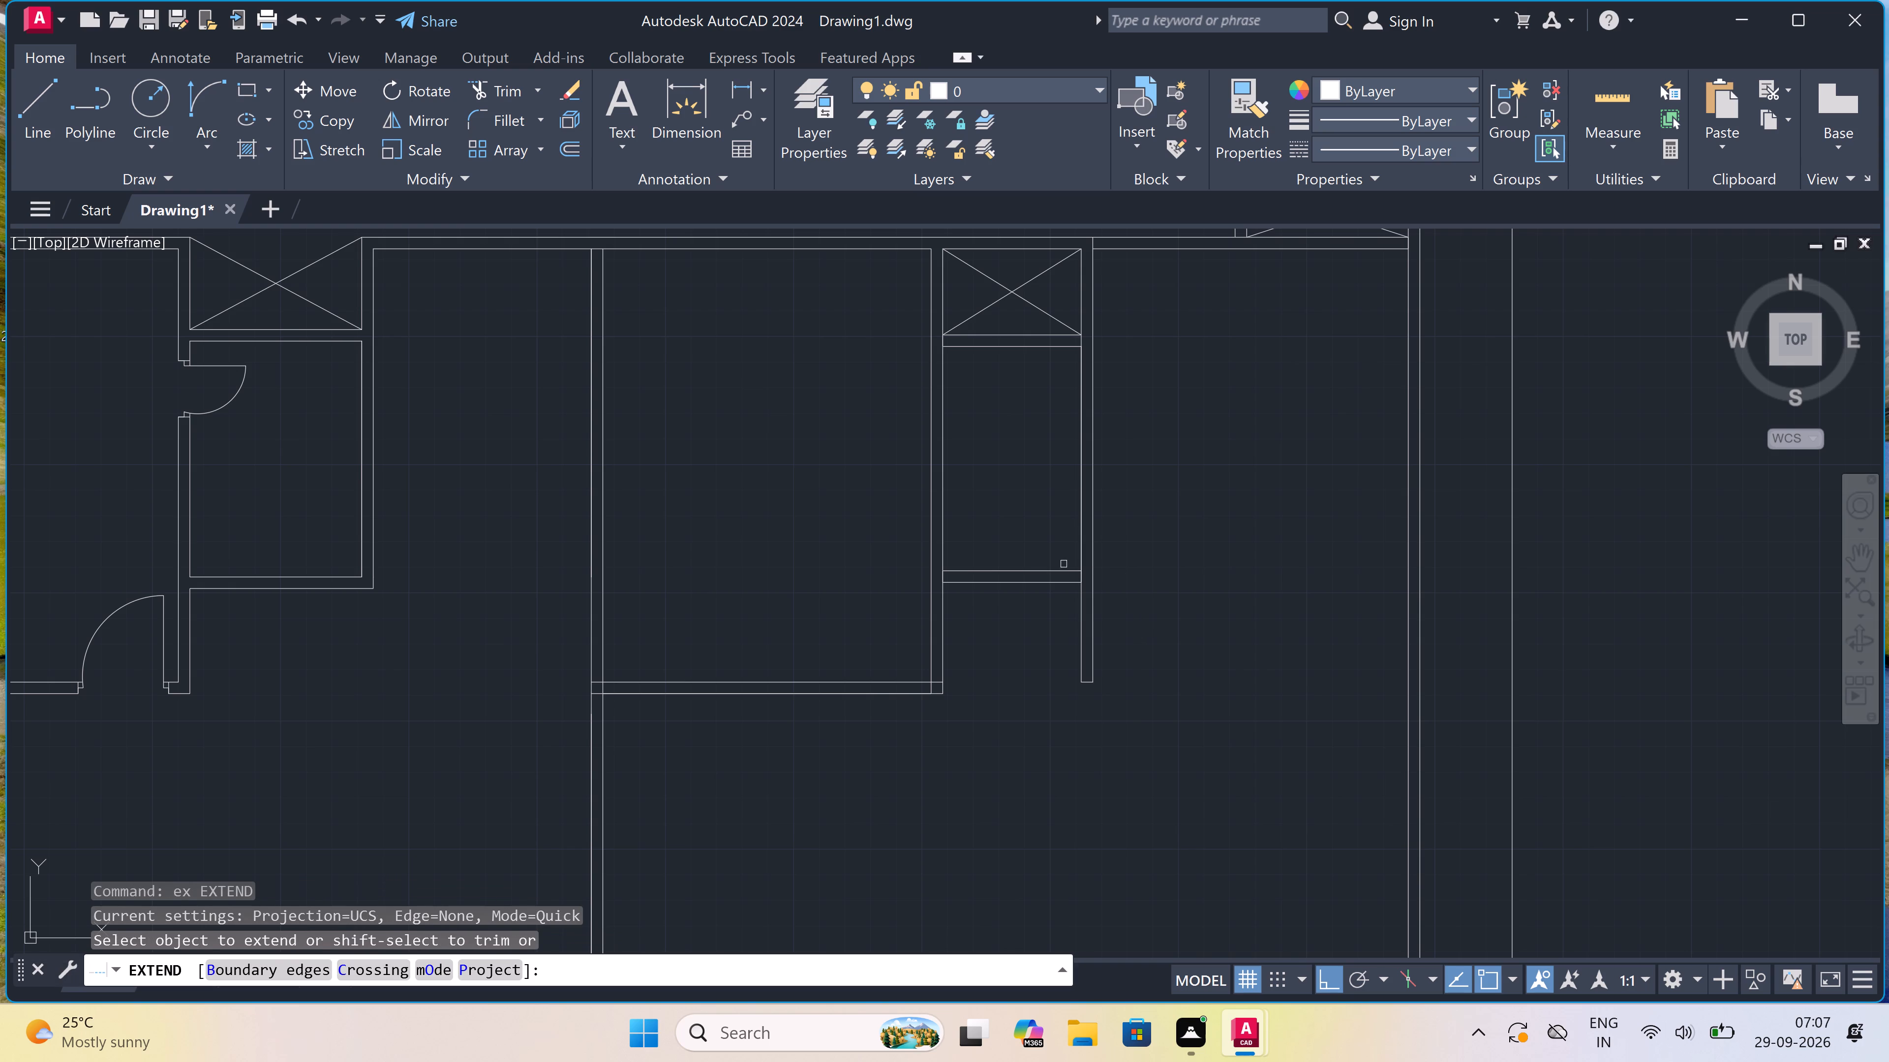
pyautogui.click(1067, 630)
pyautogui.press('Escape')
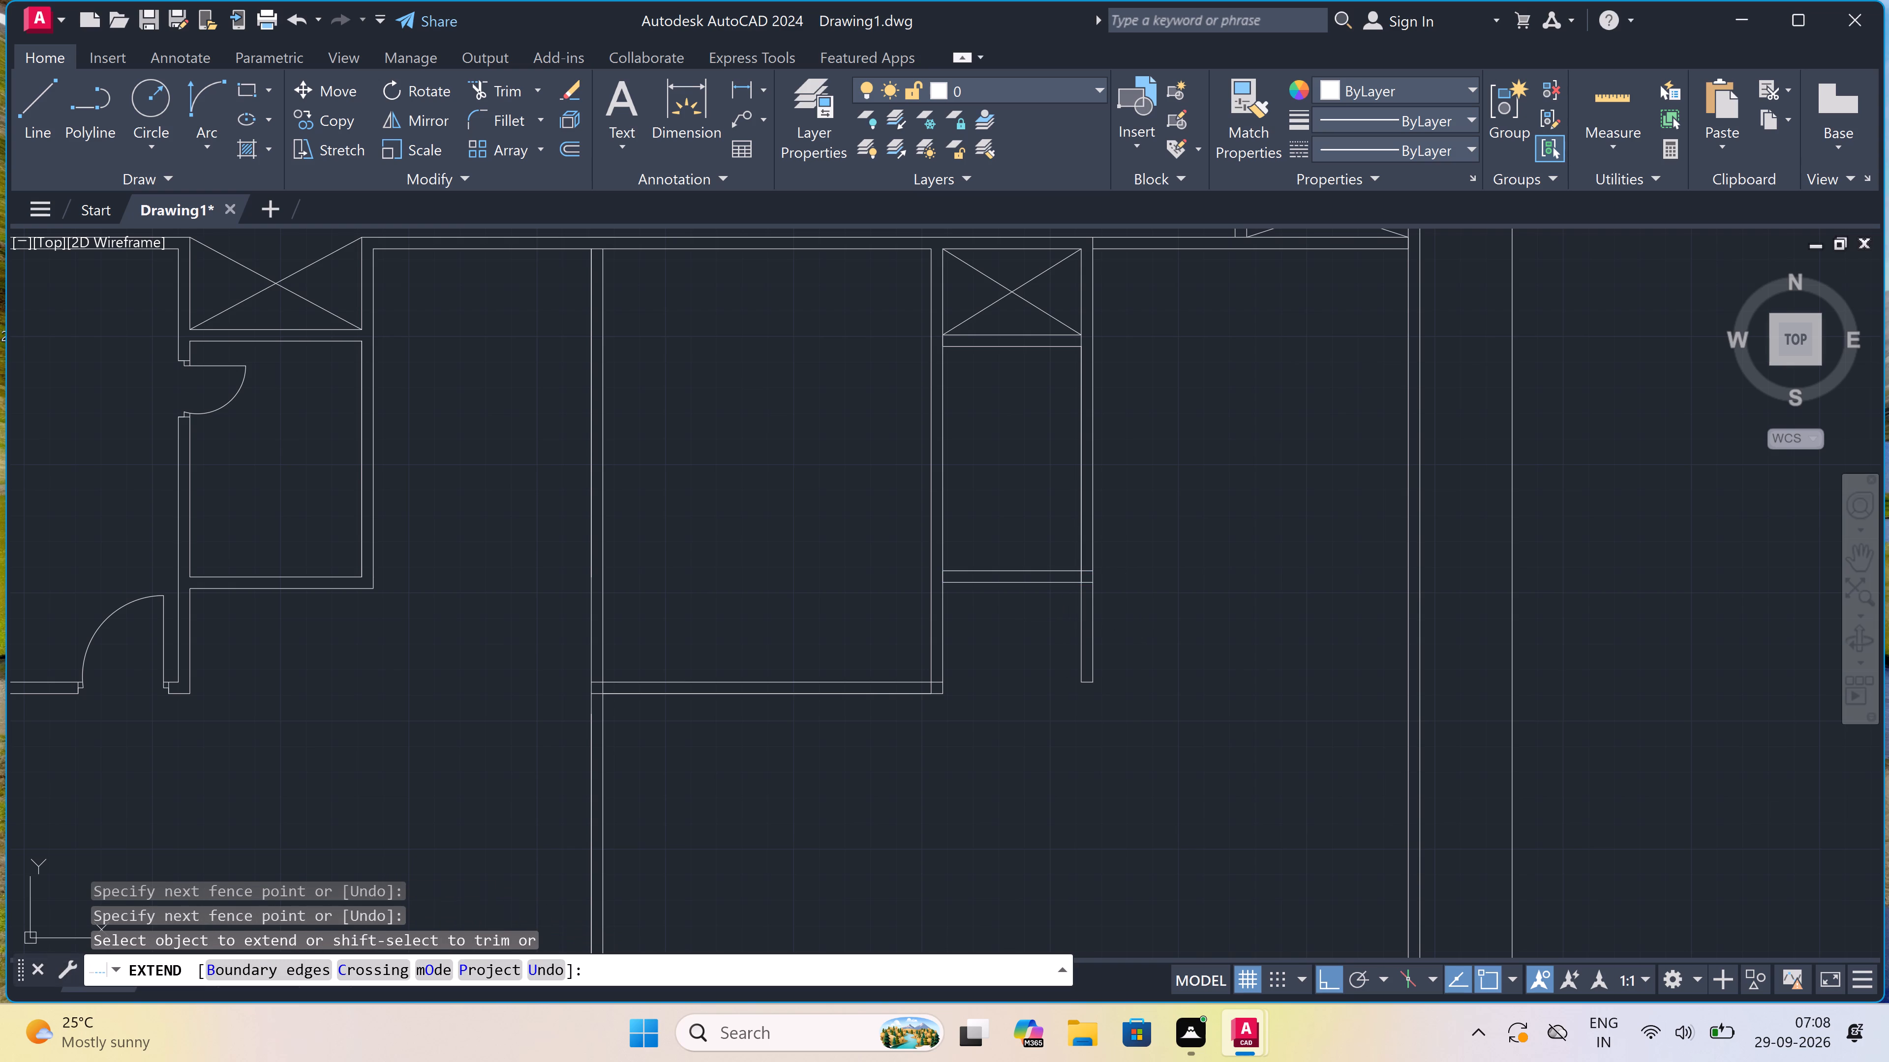
# Trim off the narrow bay's east partition below the lower cross wall, including its leftover end line.
pyautogui.write('tr')
pyautogui.press('space')
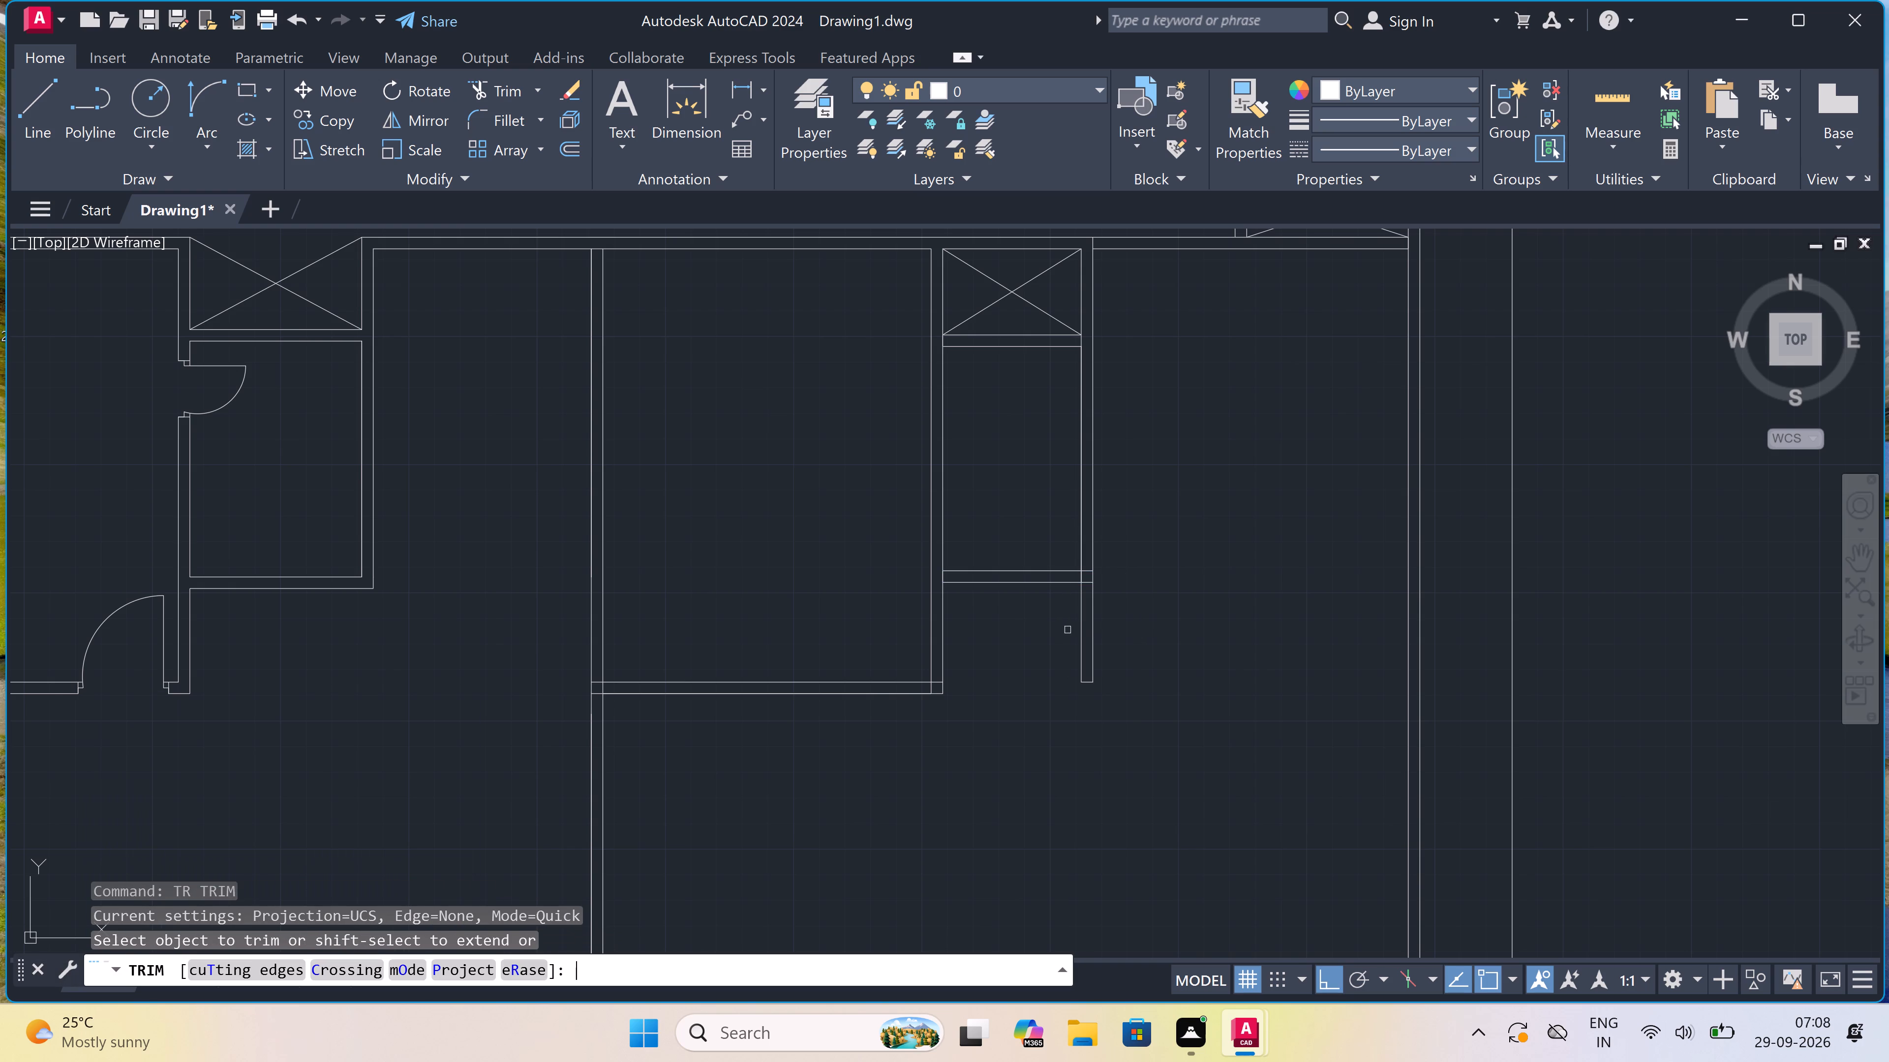
pyautogui.click(1067, 630)
pyautogui.doubleClick(1167, 596)
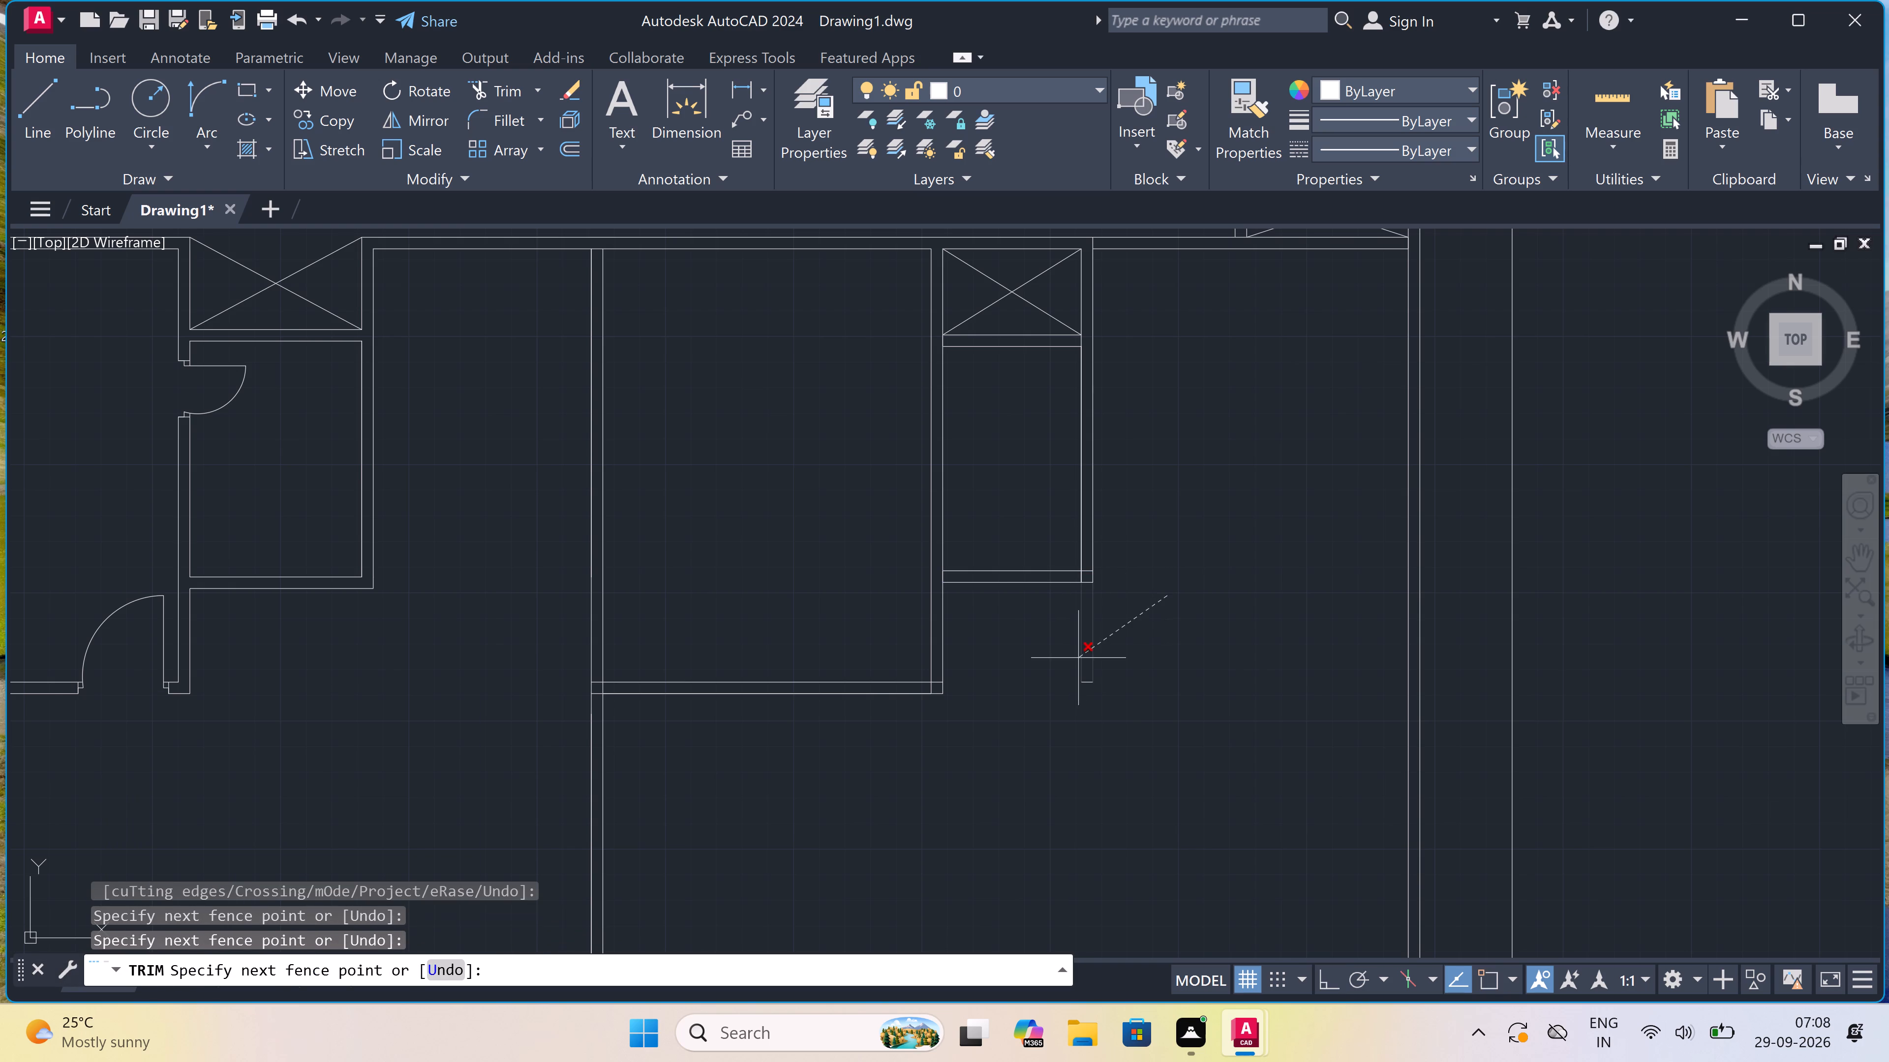
pyautogui.click(1078, 658)
pyautogui.click(1081, 668)
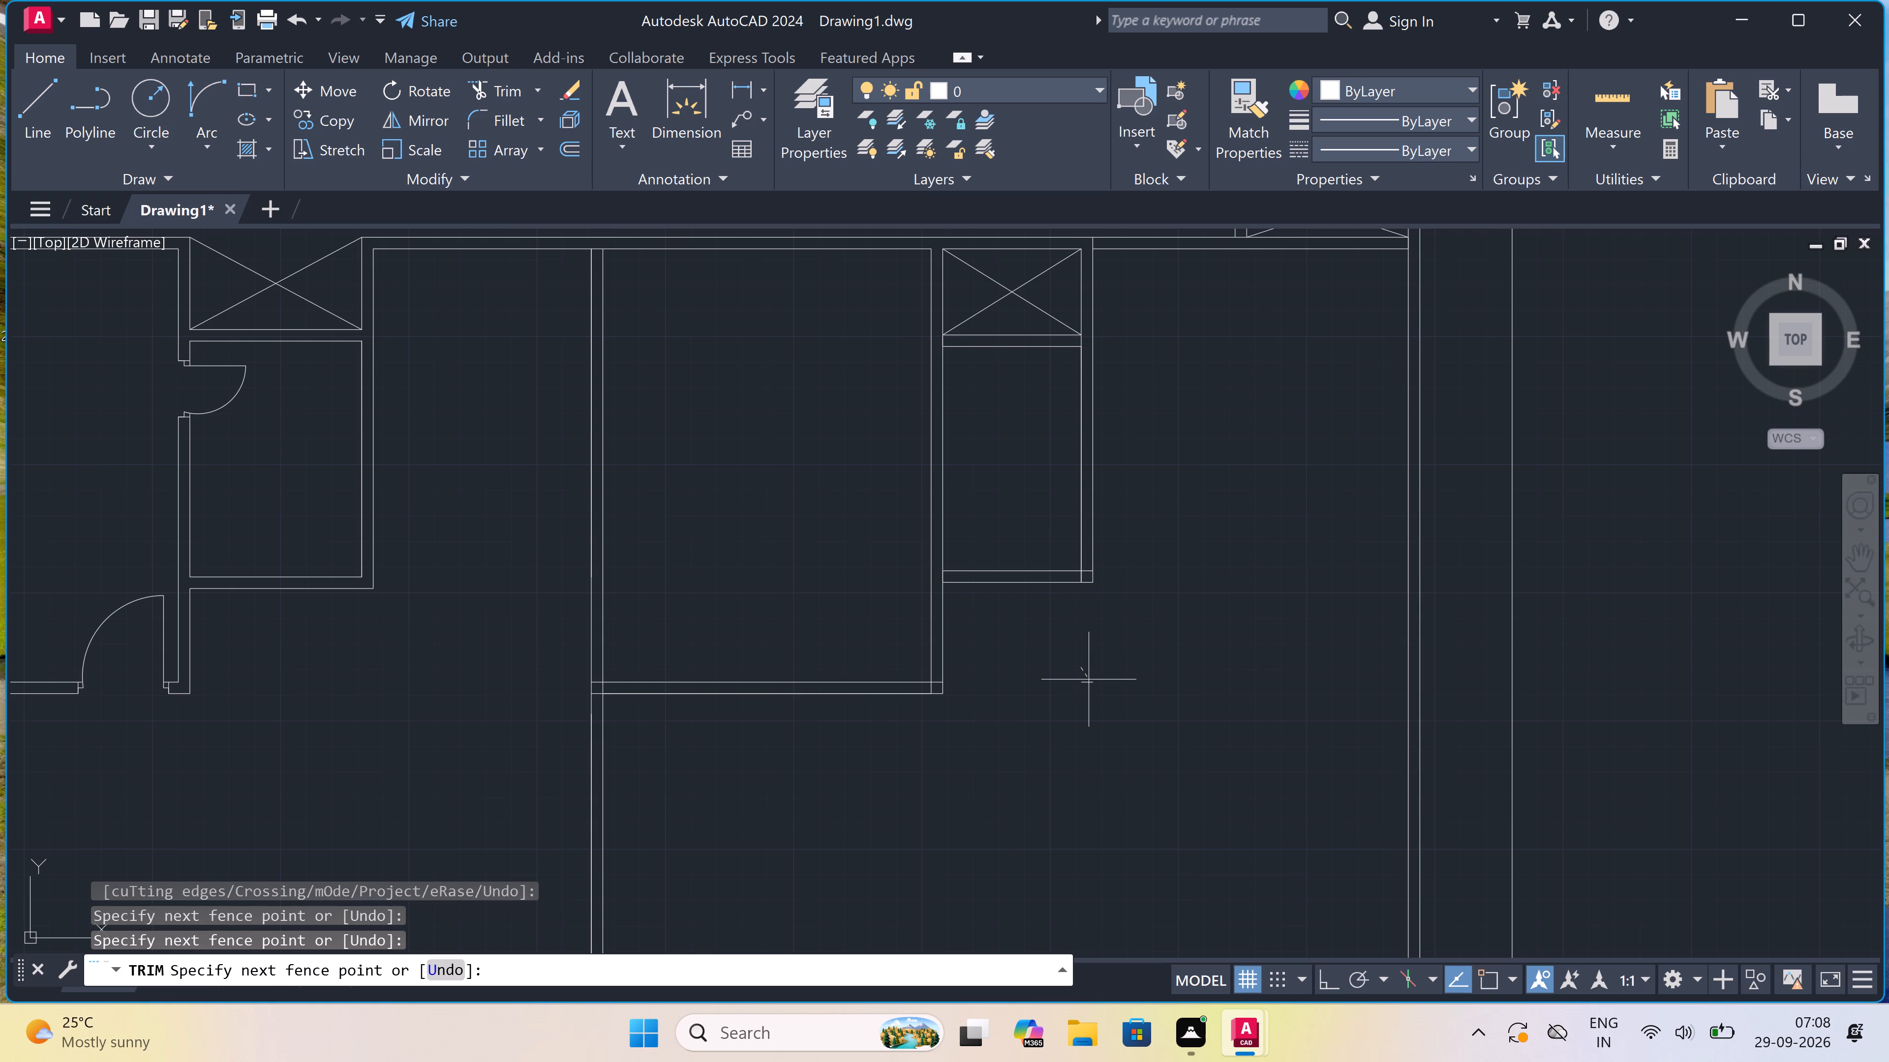
pyautogui.tripleClick(1089, 679)
pyautogui.doubleClick(1089, 679)
pyautogui.click(1073, 684)
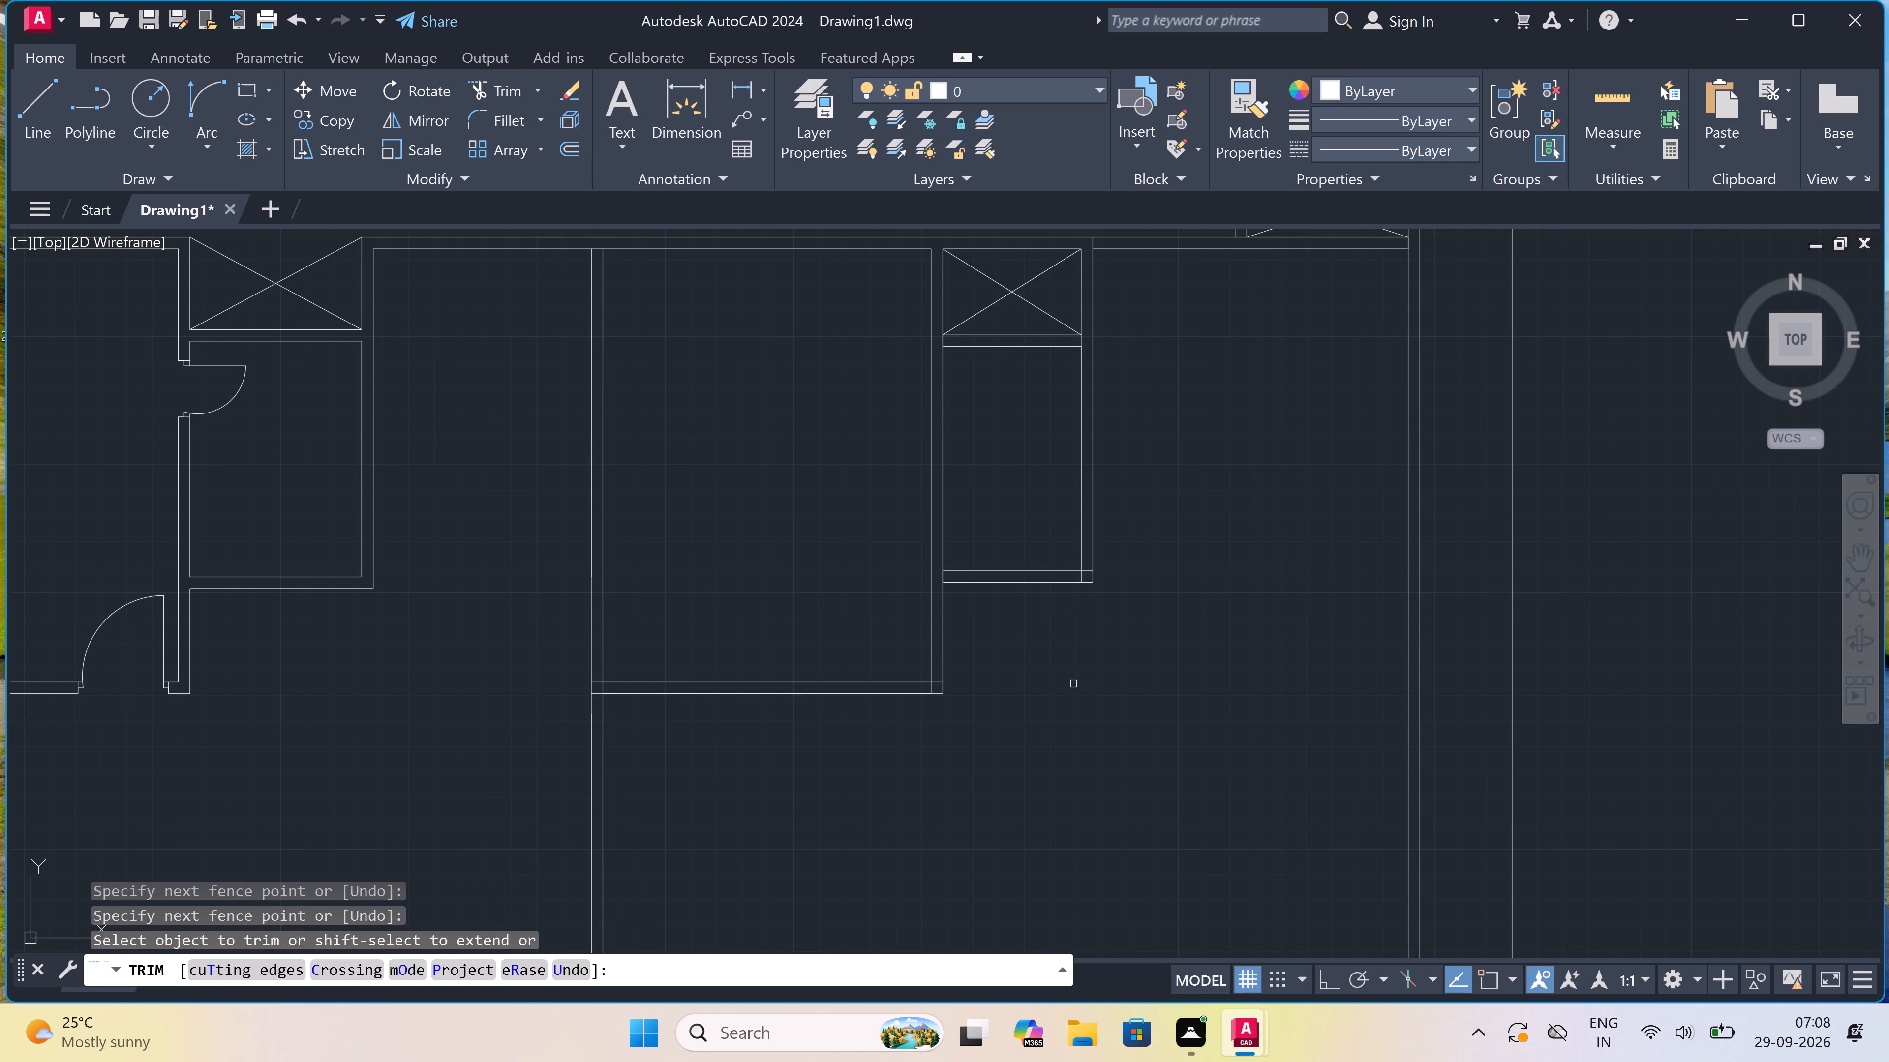
# Trim the overlapping lines where the narrow bay's lower cross wall meets its east and west partitions.
pyautogui.scroll(-1, 1070, 685)
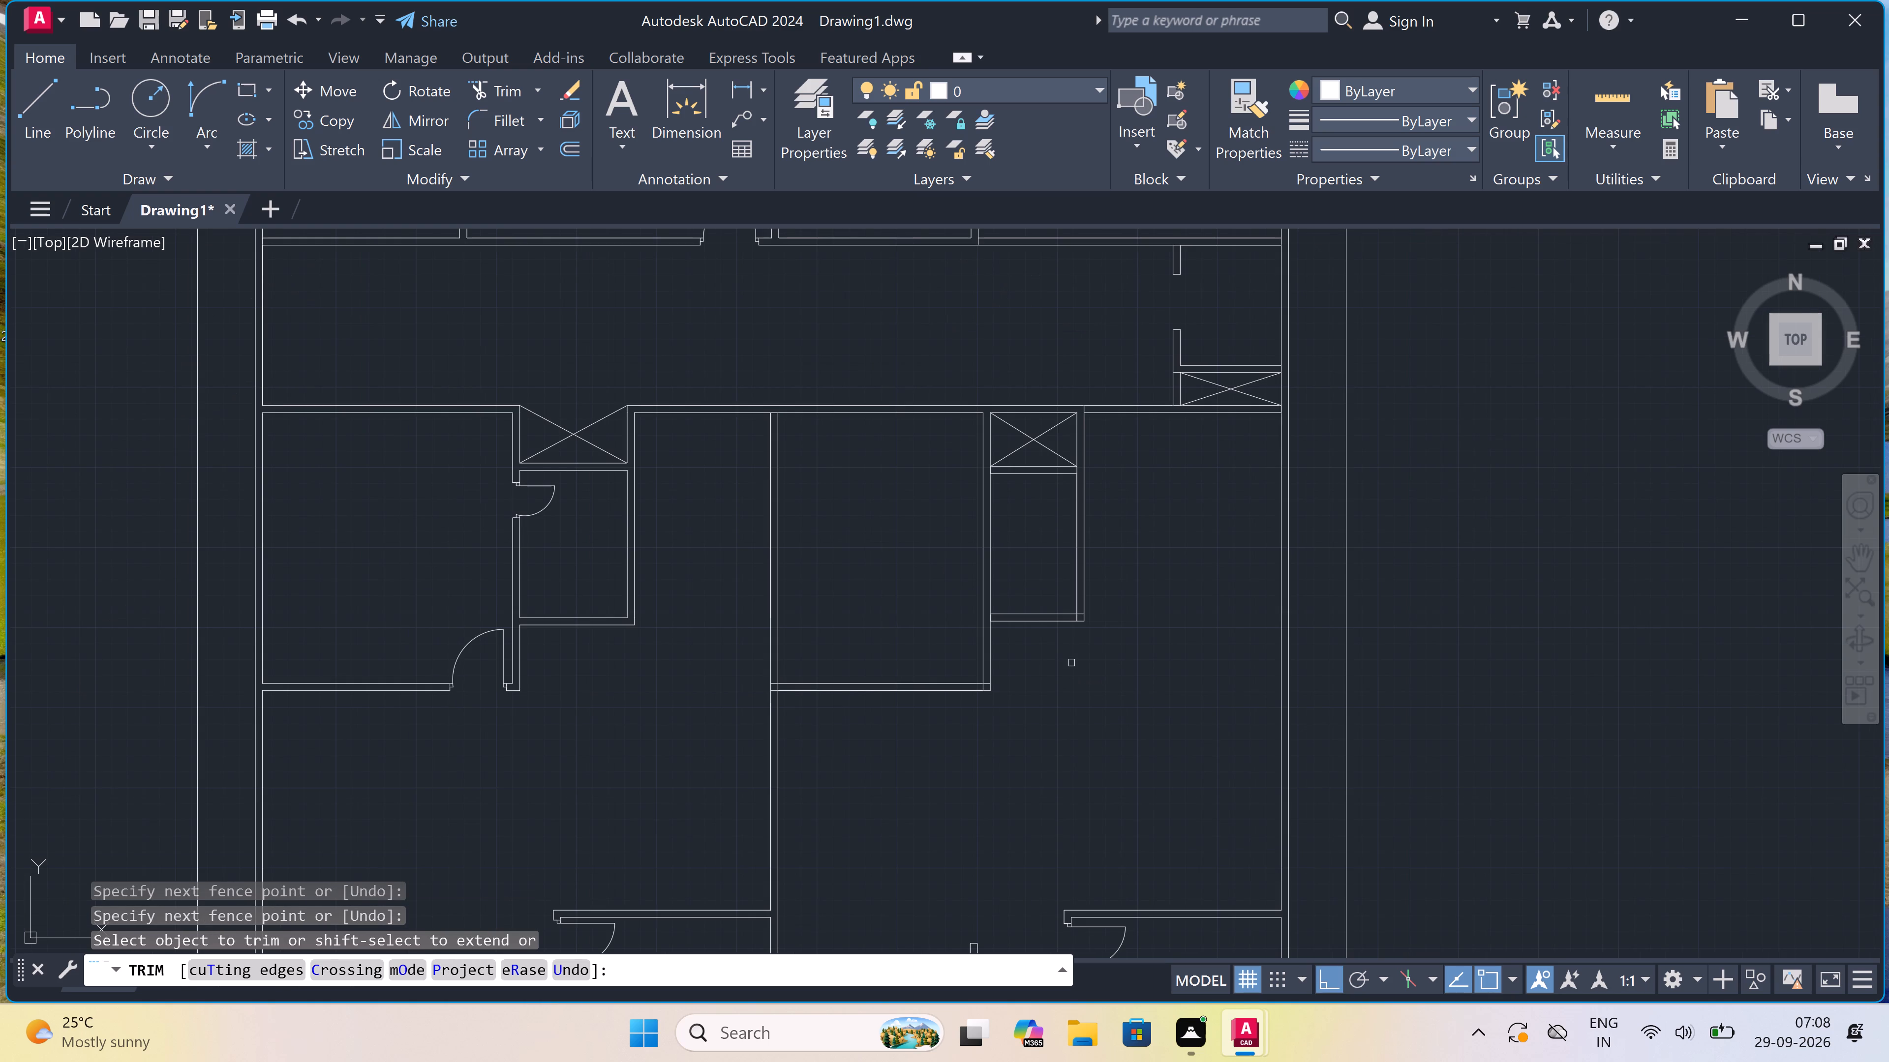
pyautogui.scroll(3, 1066, 637)
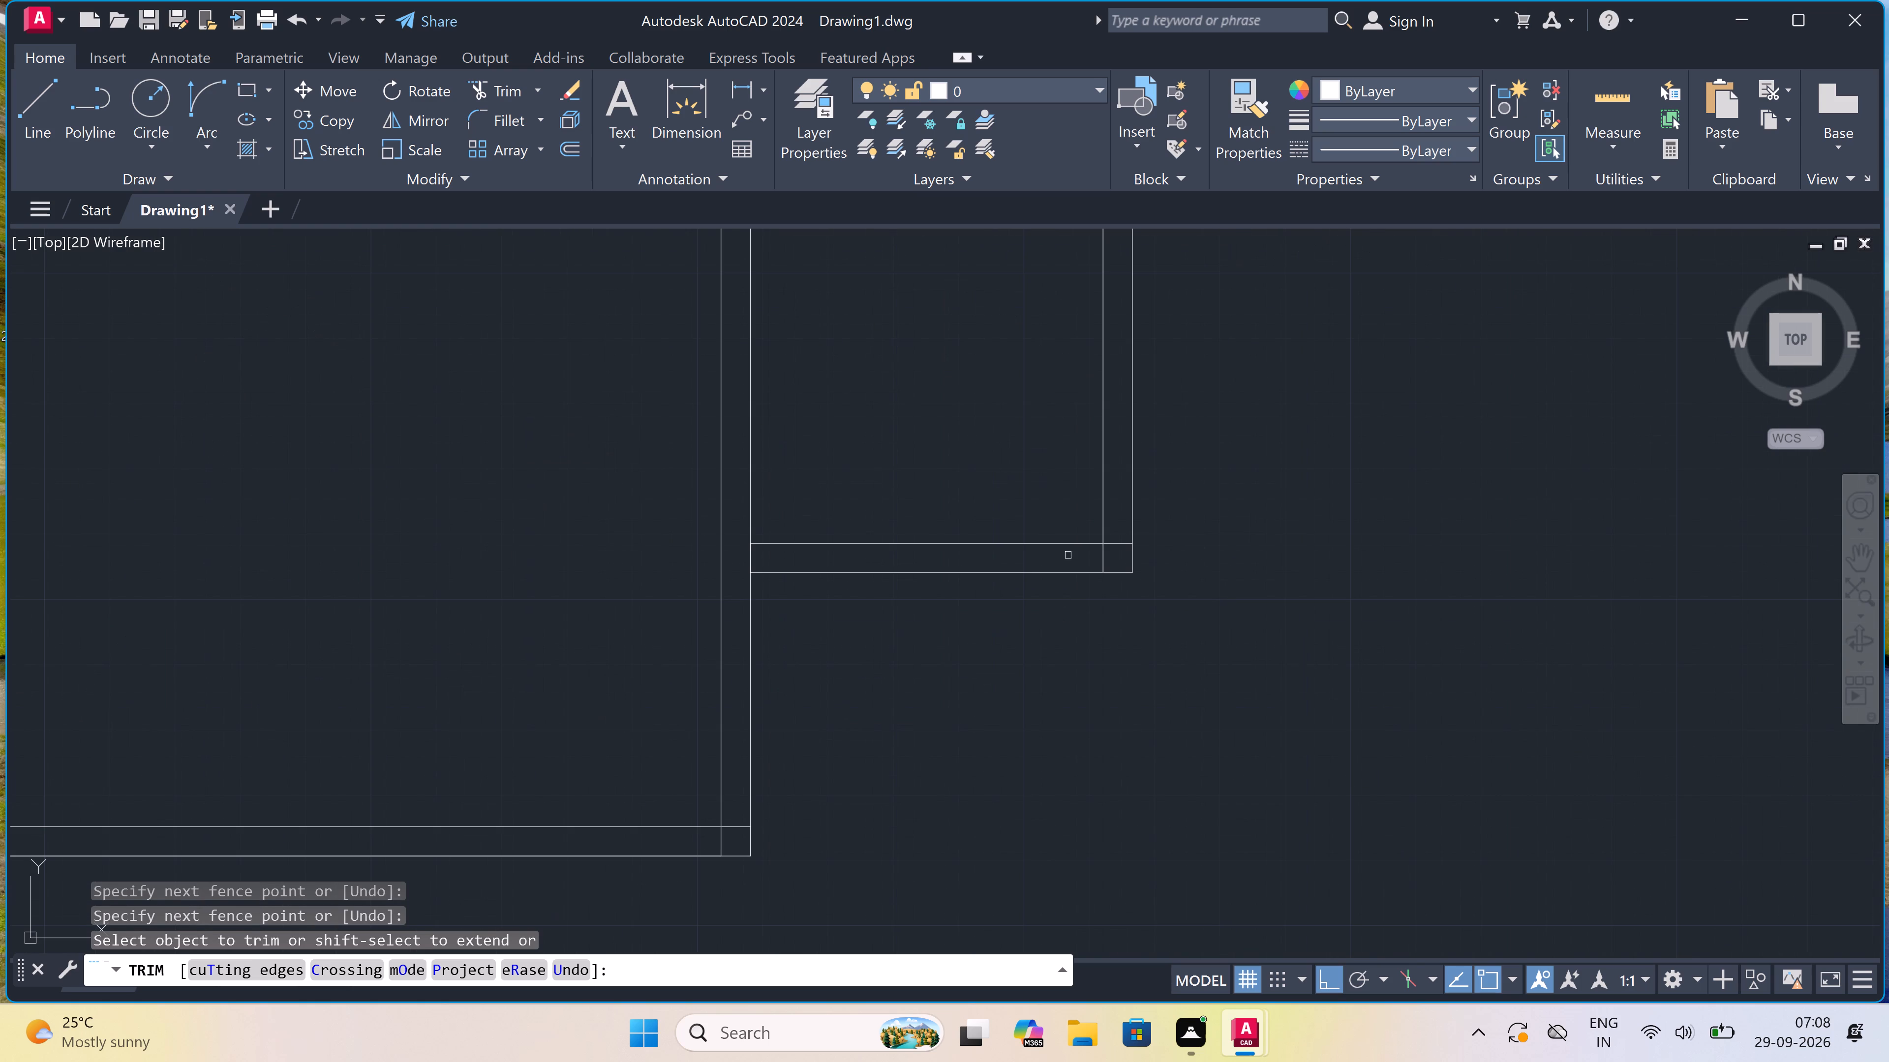
pyautogui.click(1122, 540)
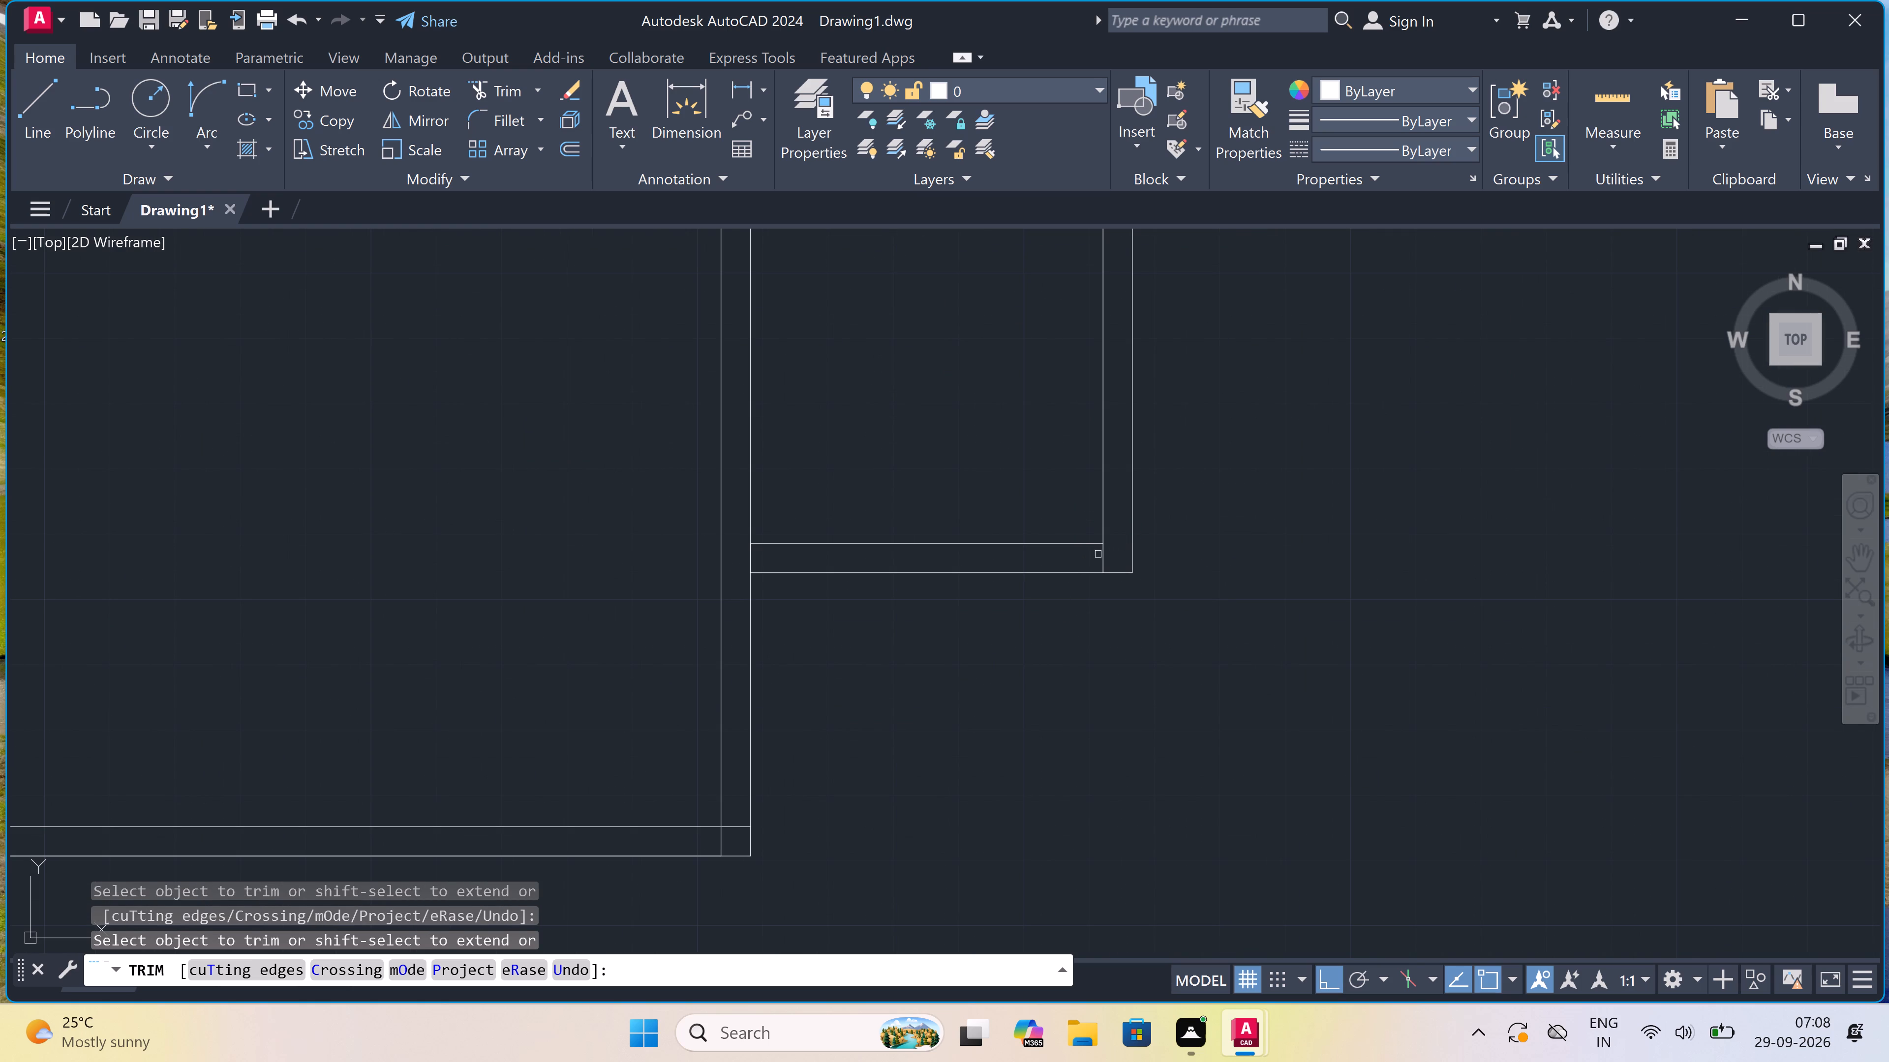
pyautogui.tripleClick(1103, 554)
pyautogui.scroll(-3, 1103, 554)
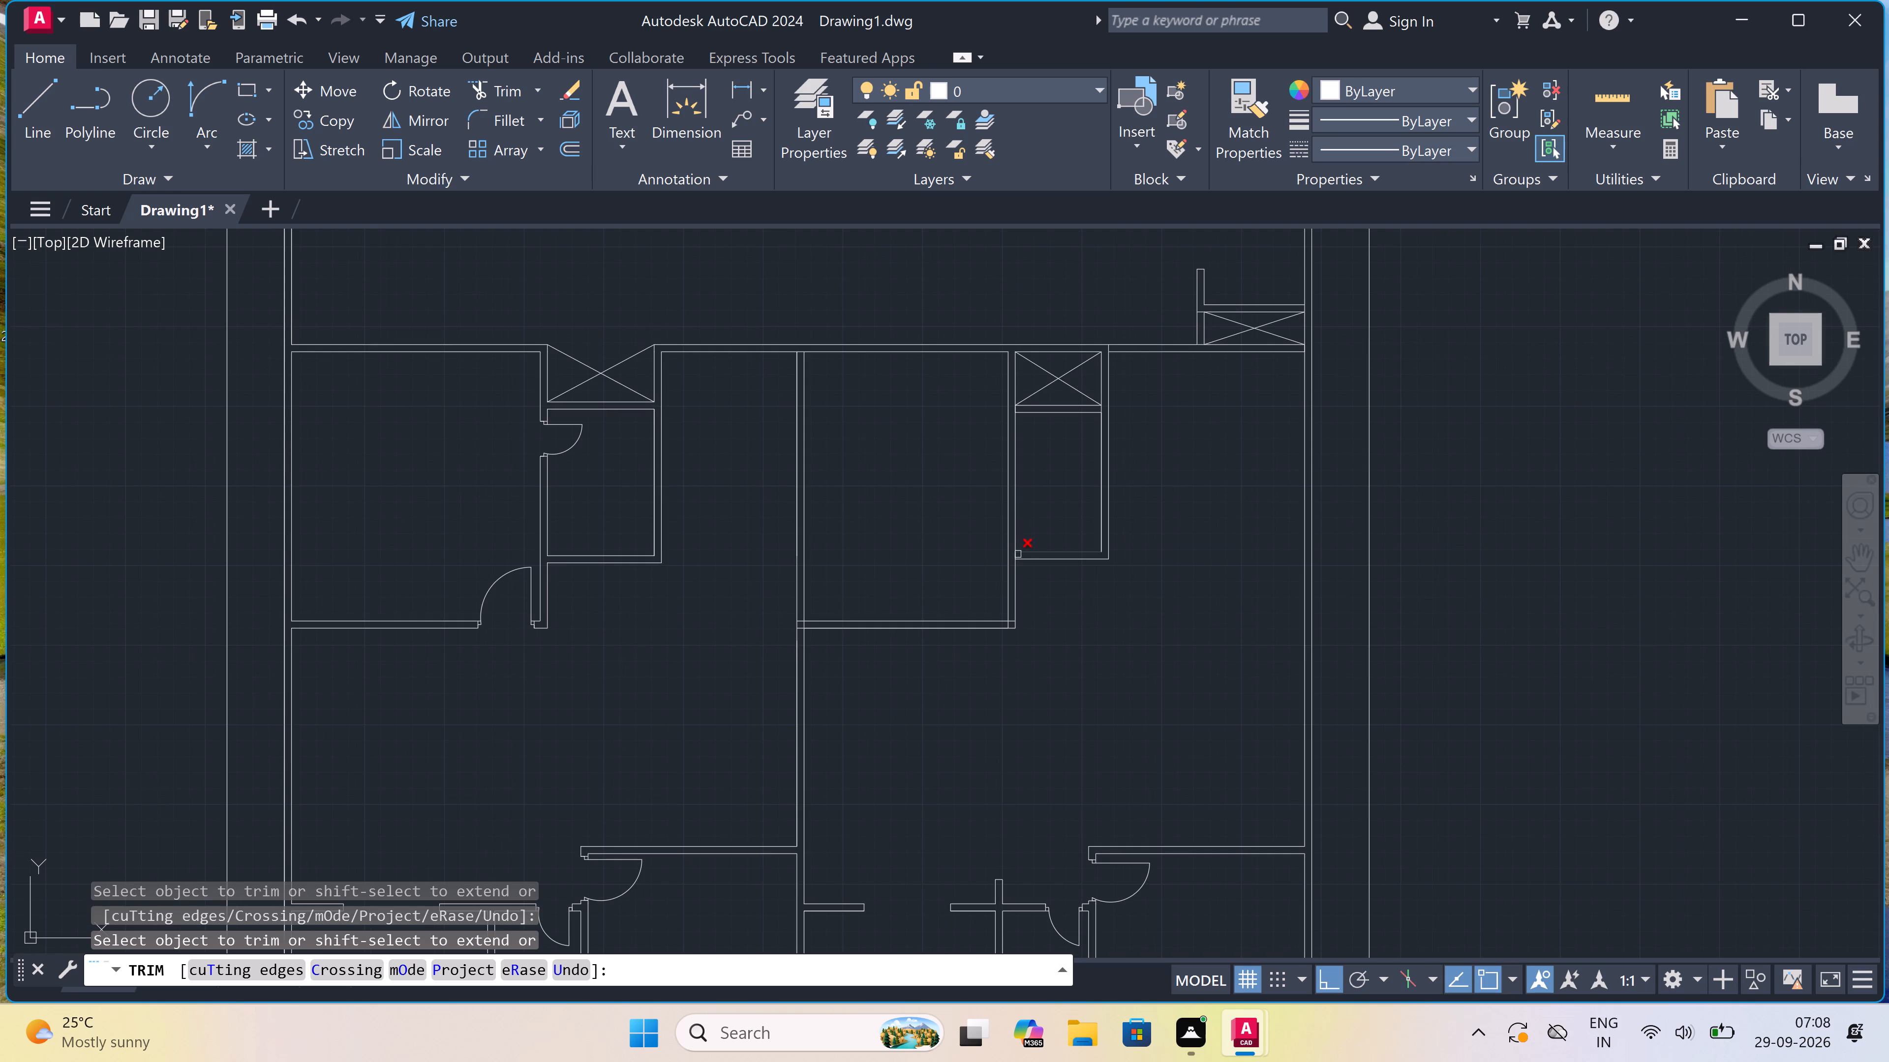
pyautogui.scroll(3, 1018, 554)
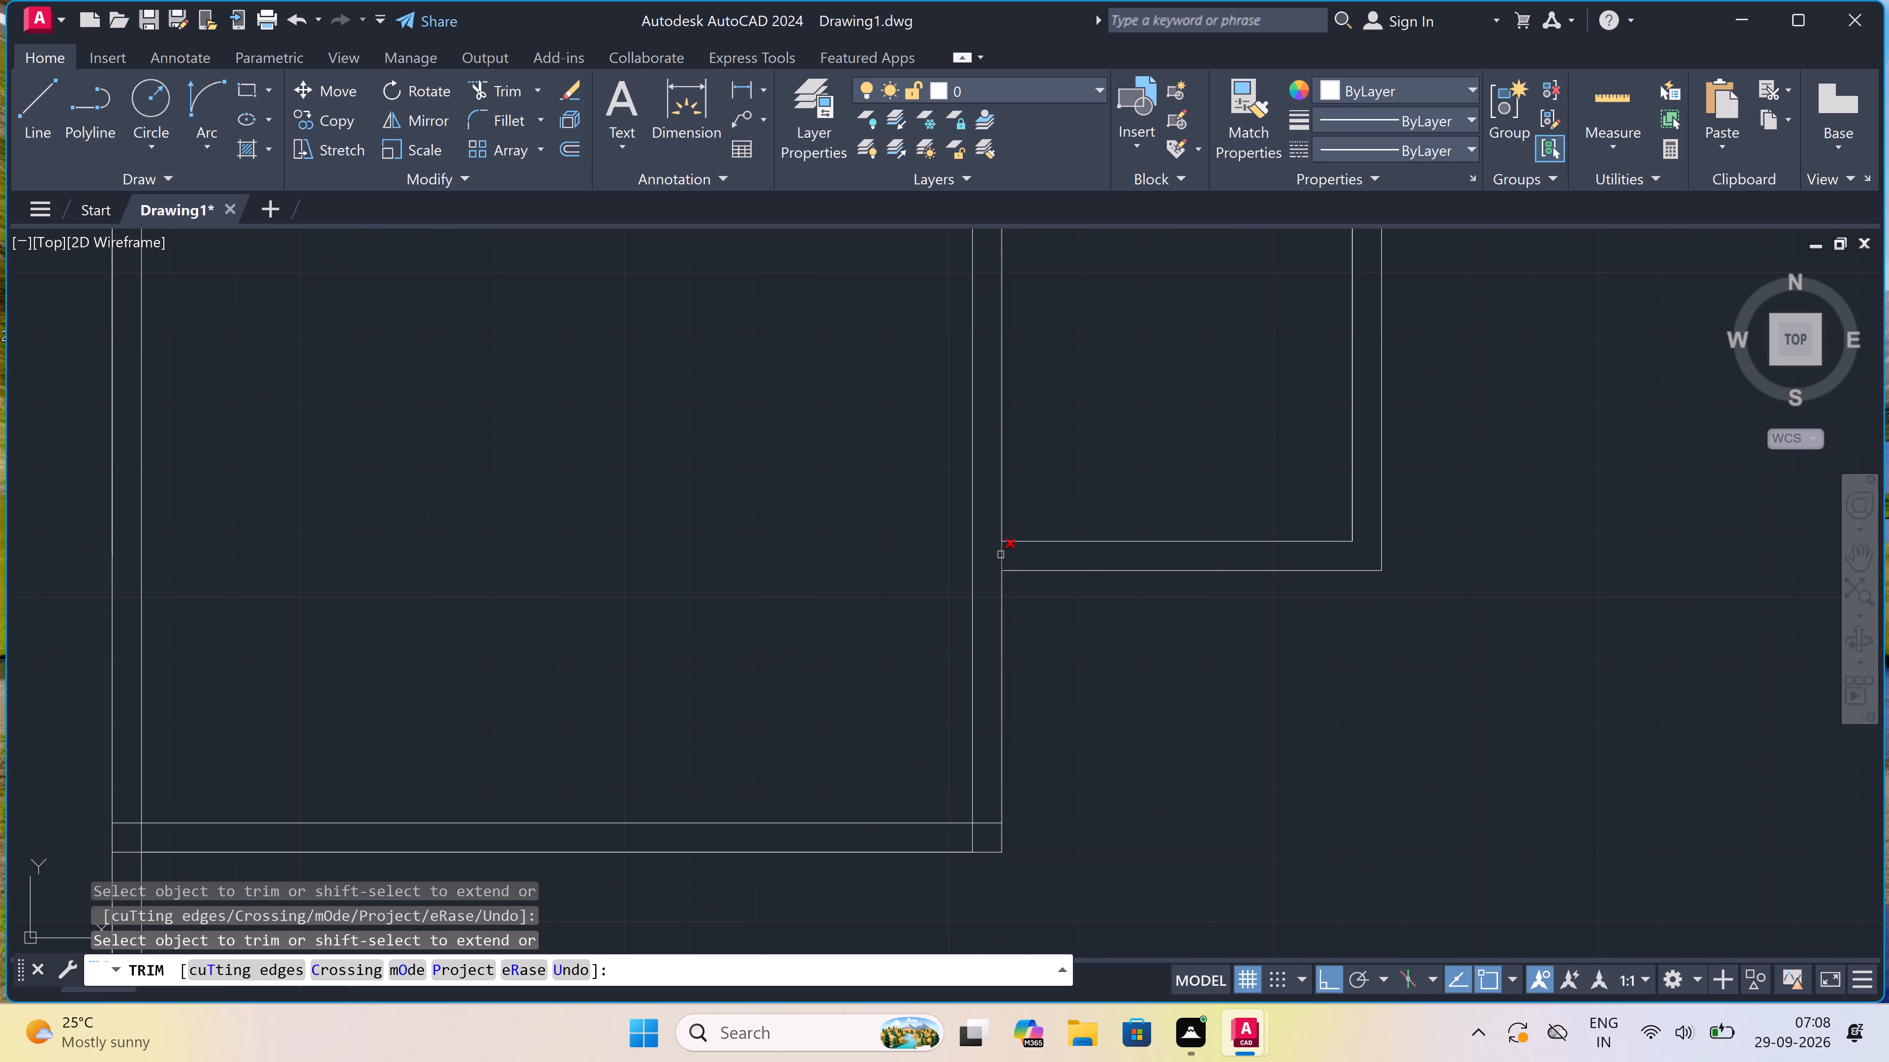
pyautogui.tripleClick(1001, 555)
# Trim the two crossing inner lines at the corner where the west partition meets the horizontal wall.
pyautogui.scroll(-4, 1001, 555)
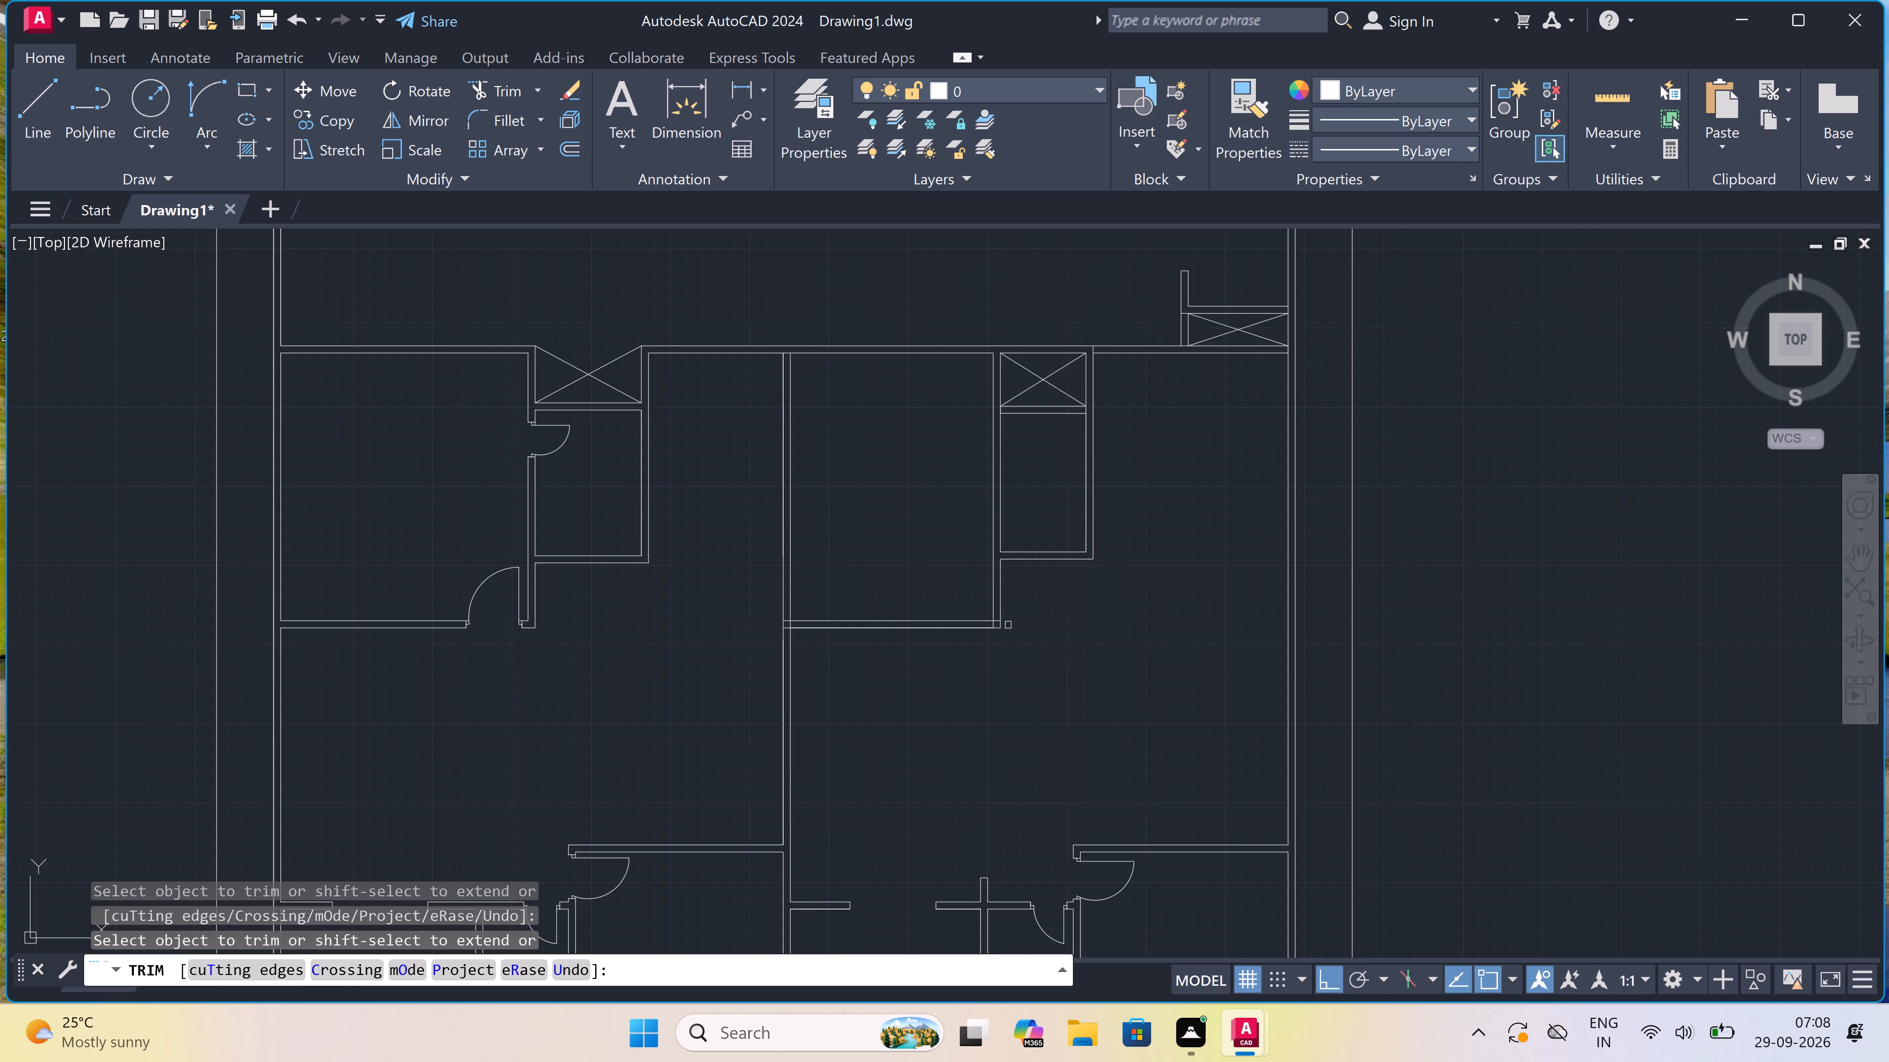
pyautogui.scroll(3, 980, 614)
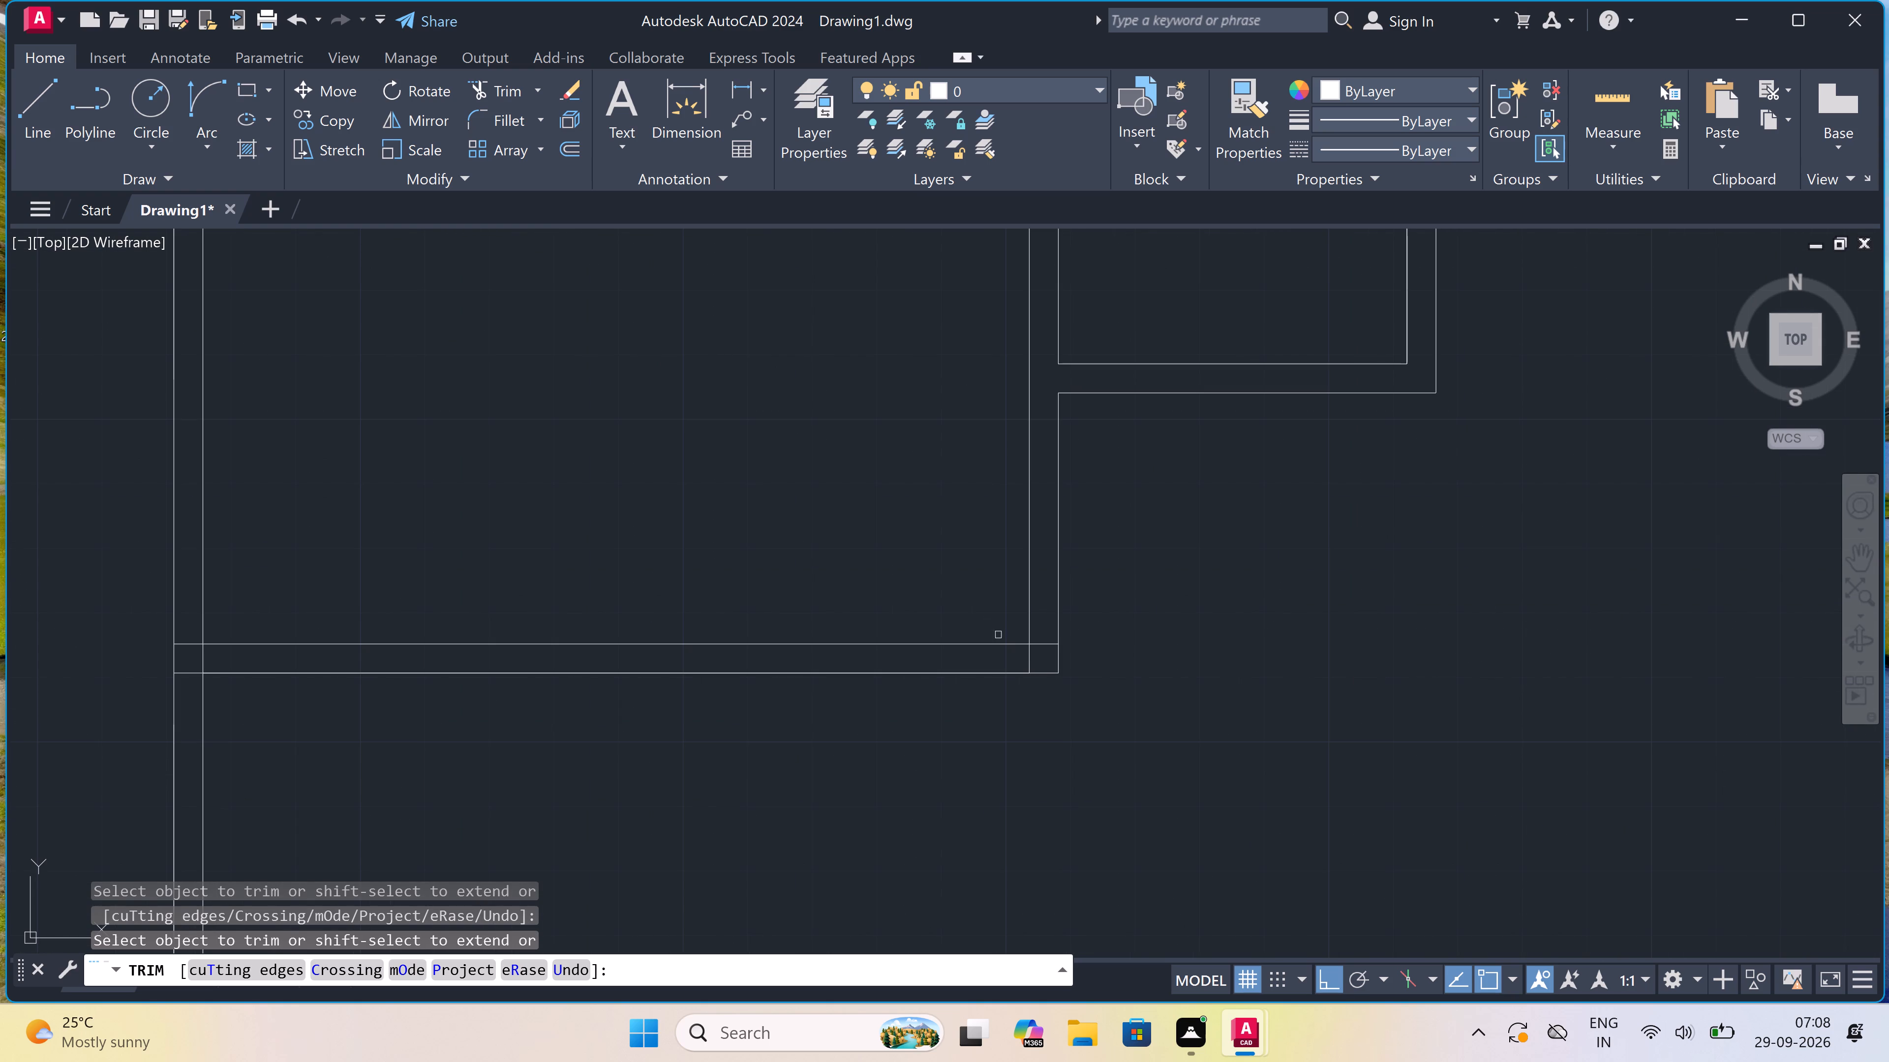
pyautogui.scroll(3, 1037, 659)
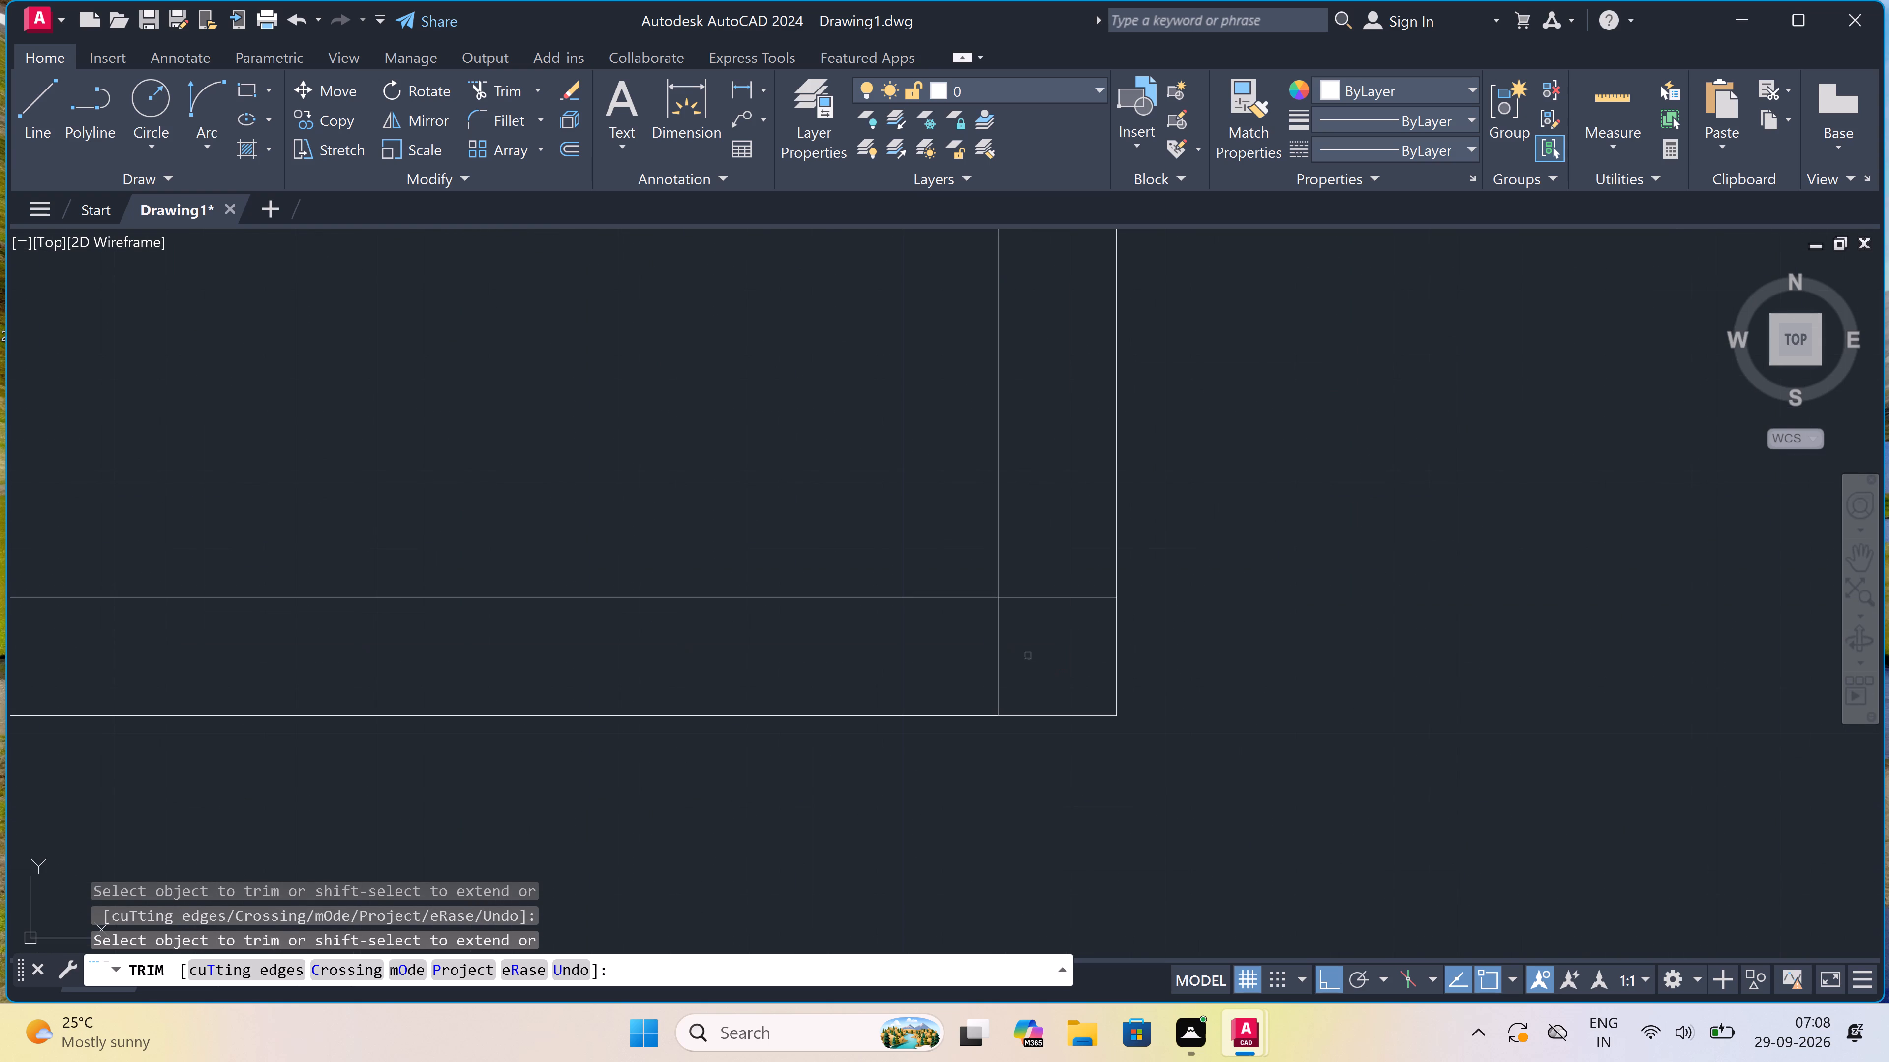
pyautogui.click(1009, 656)
pyautogui.click(935, 658)
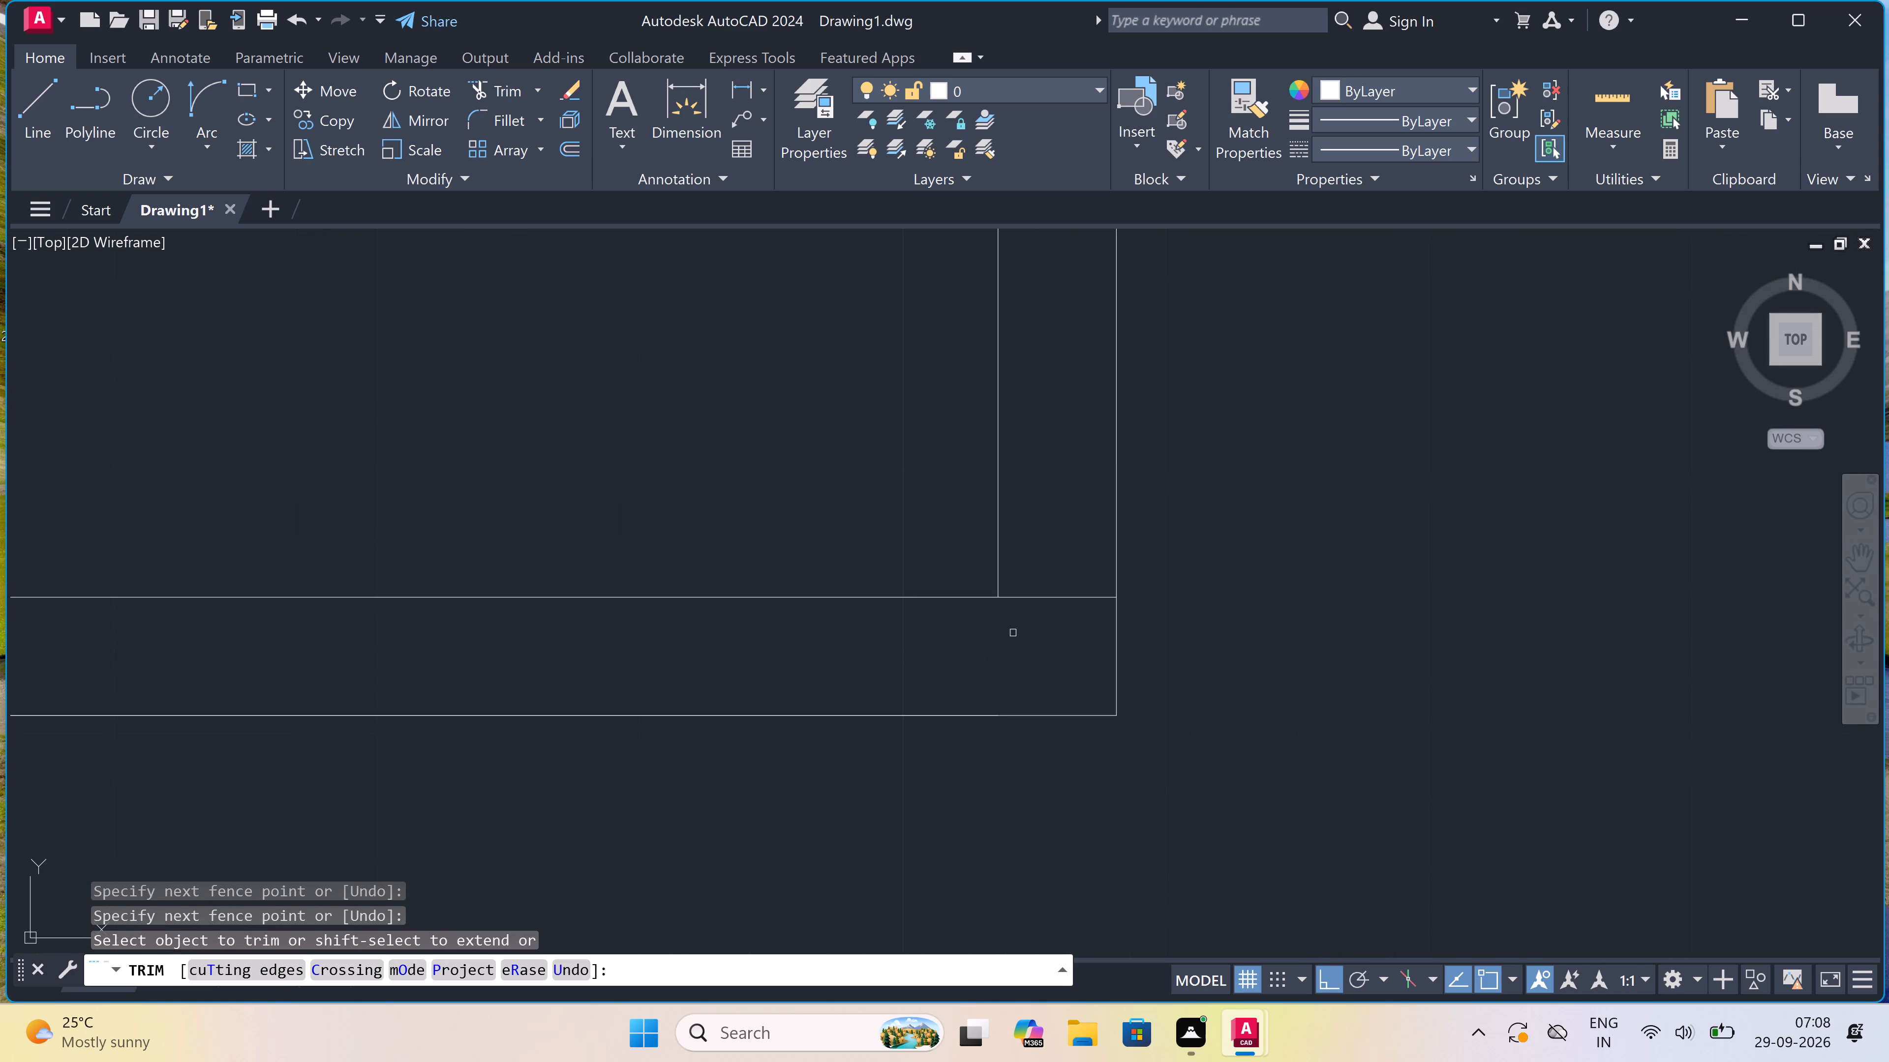
pyautogui.click(1036, 631)
pyautogui.click(1050, 515)
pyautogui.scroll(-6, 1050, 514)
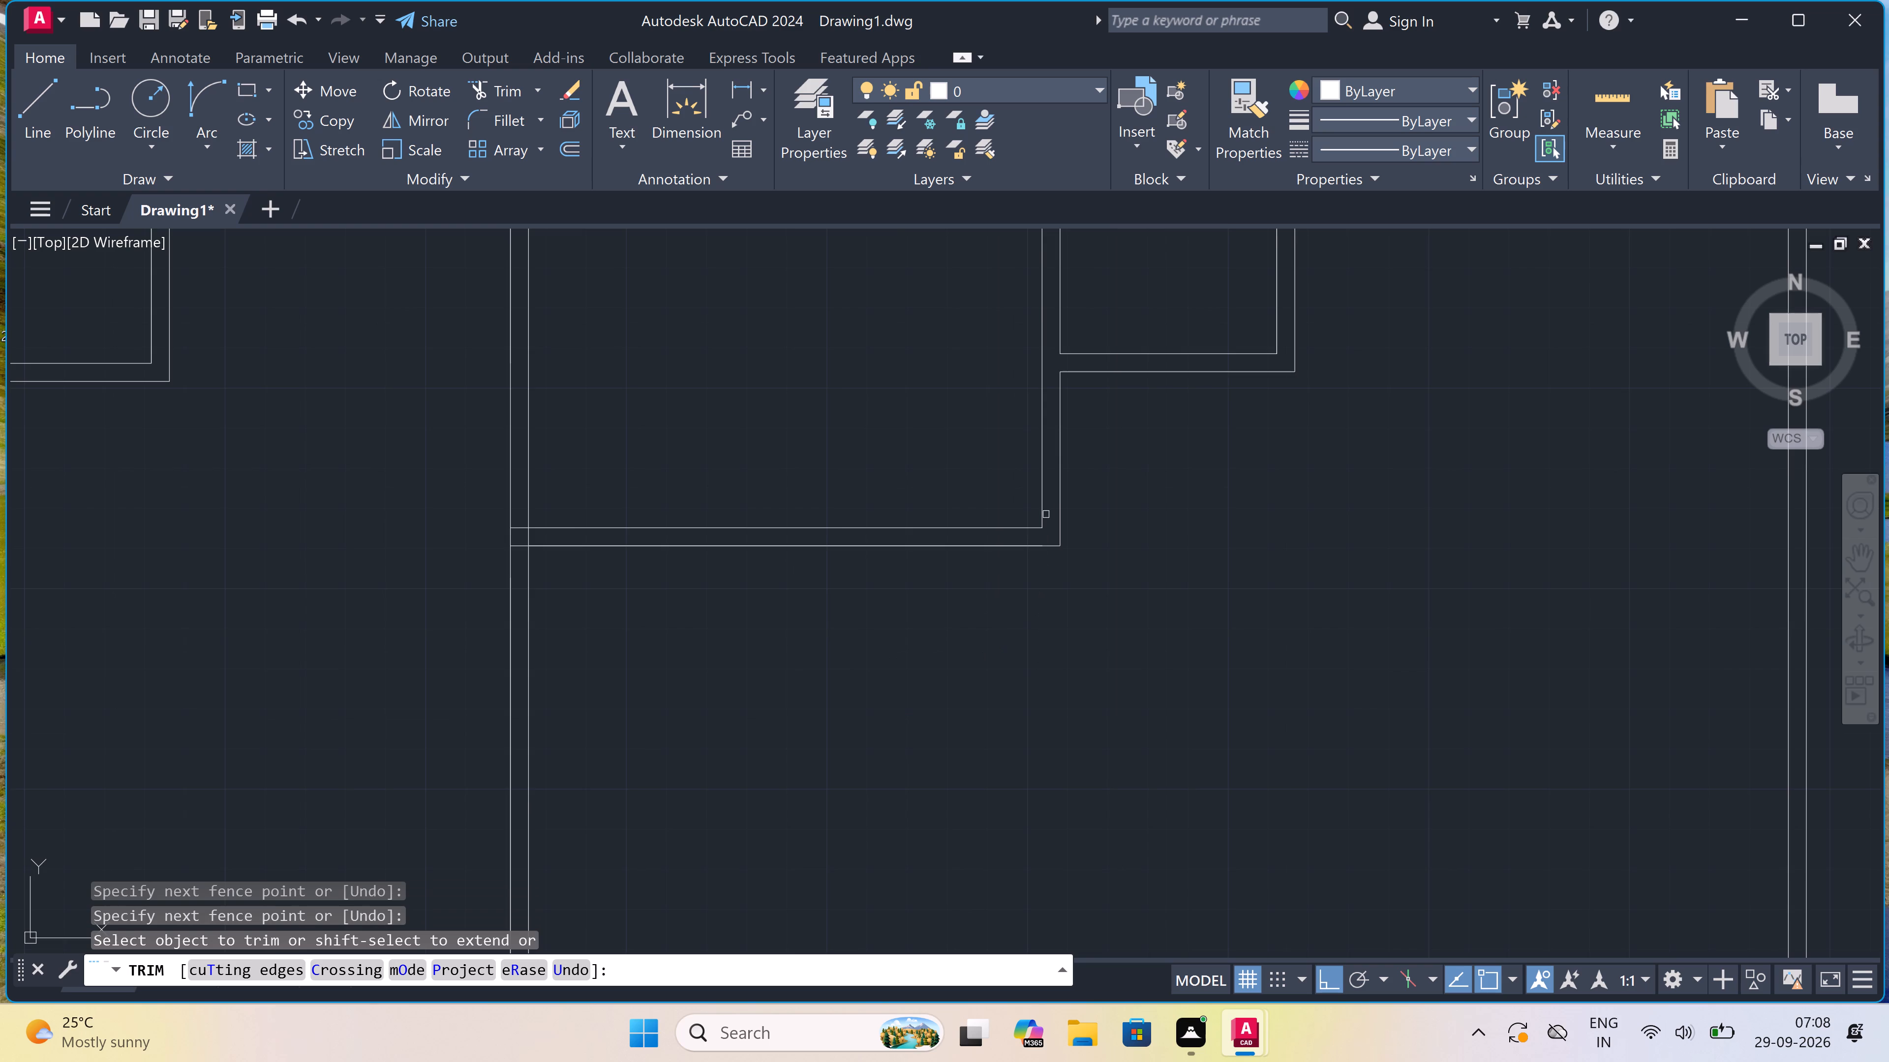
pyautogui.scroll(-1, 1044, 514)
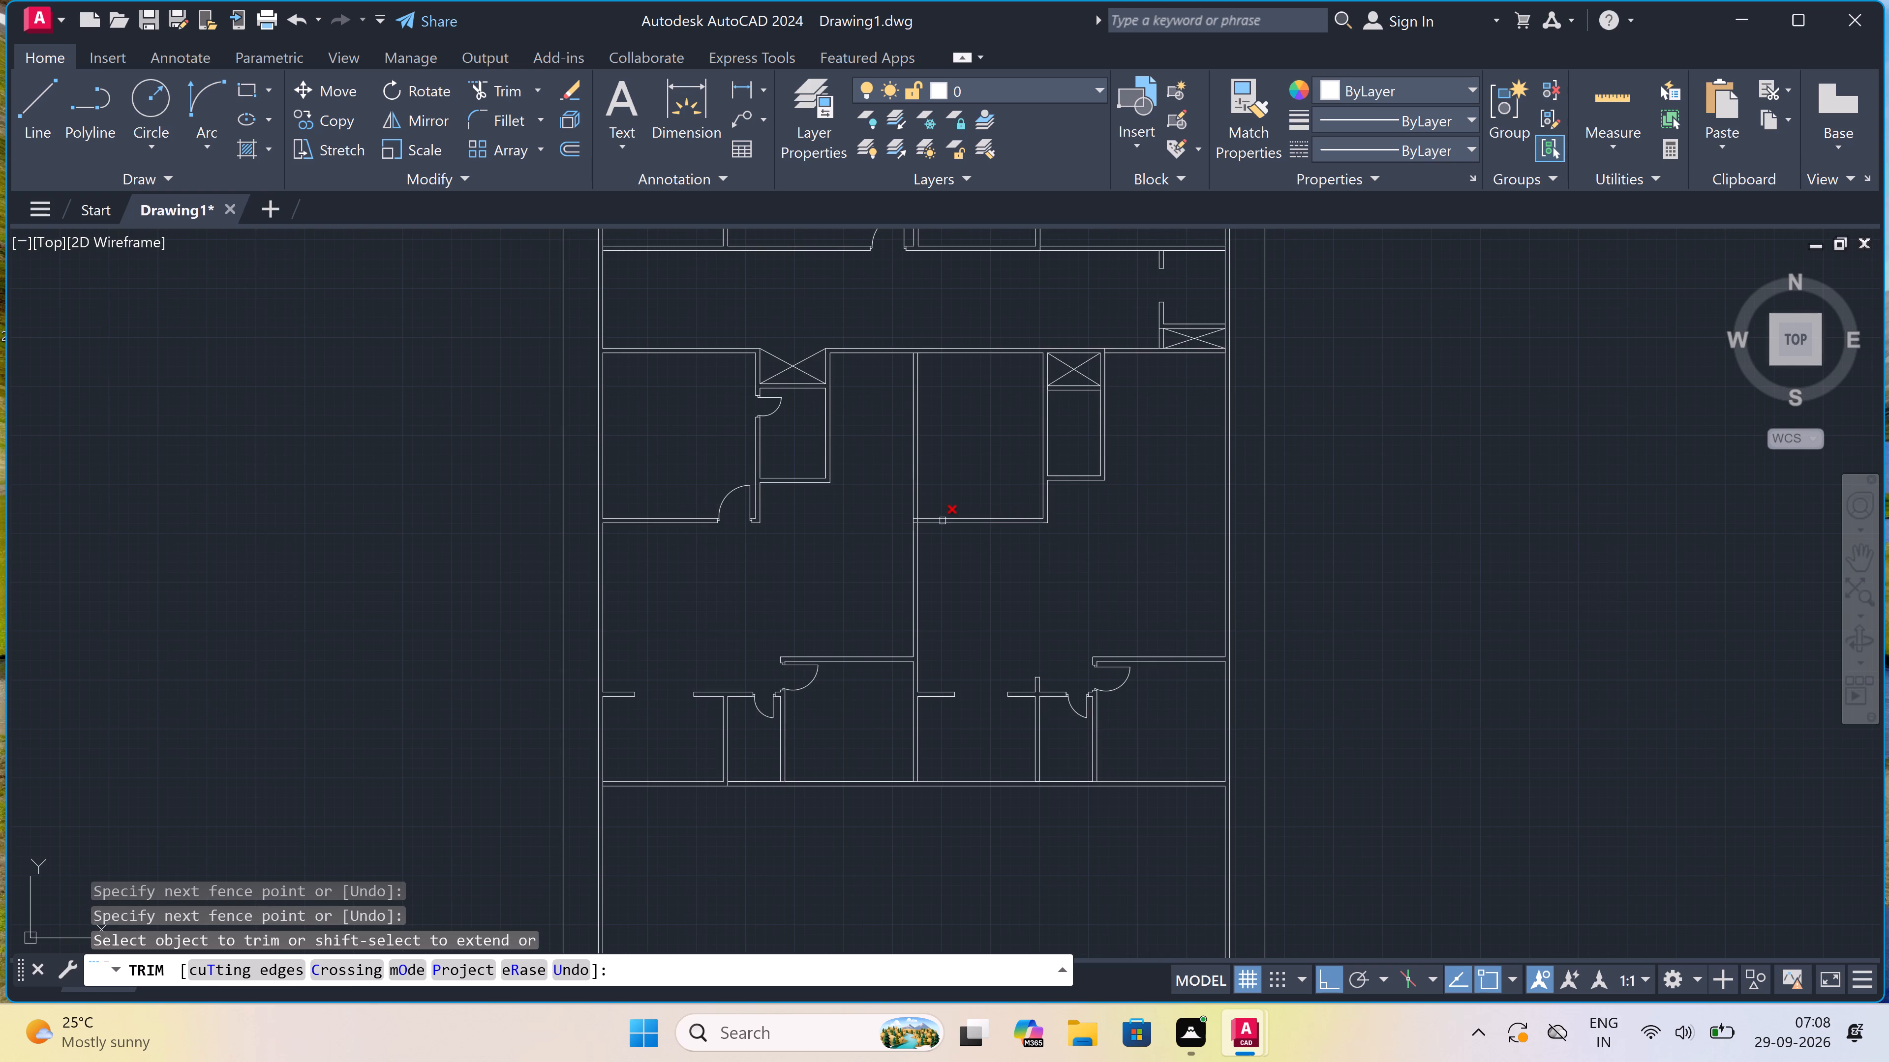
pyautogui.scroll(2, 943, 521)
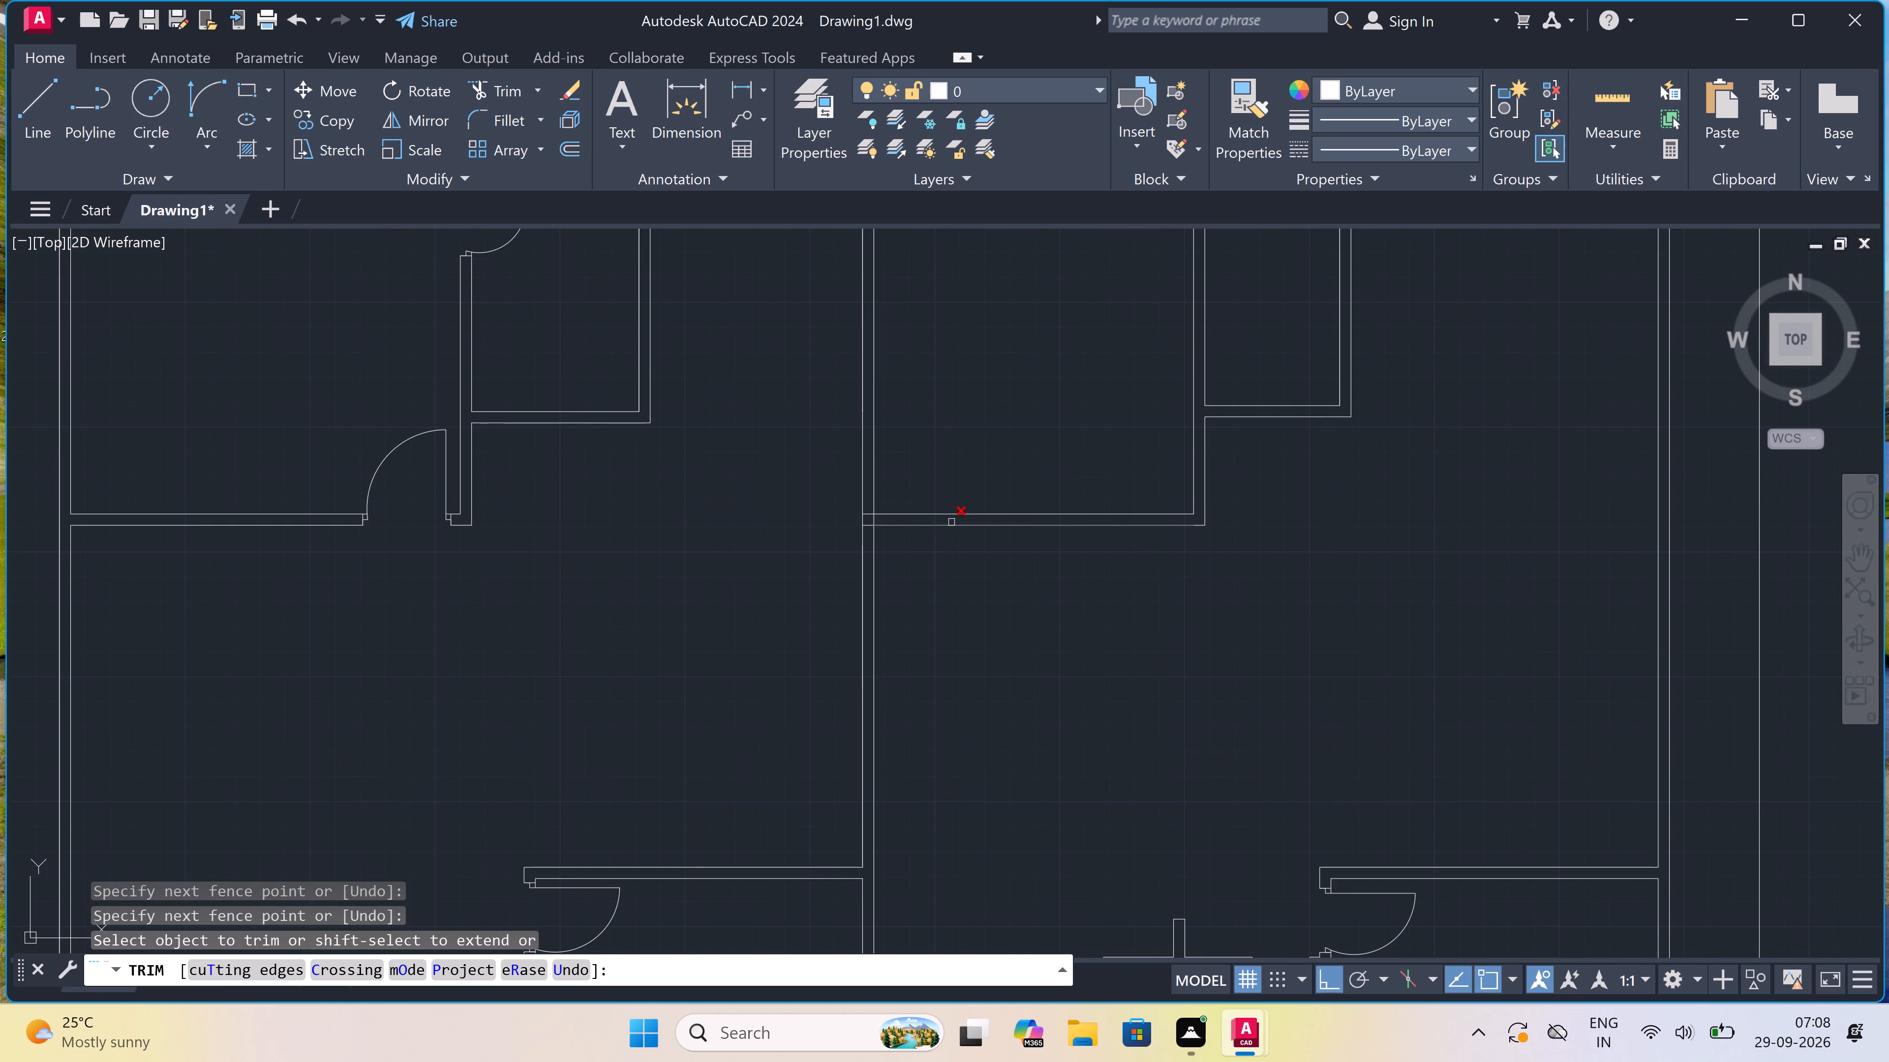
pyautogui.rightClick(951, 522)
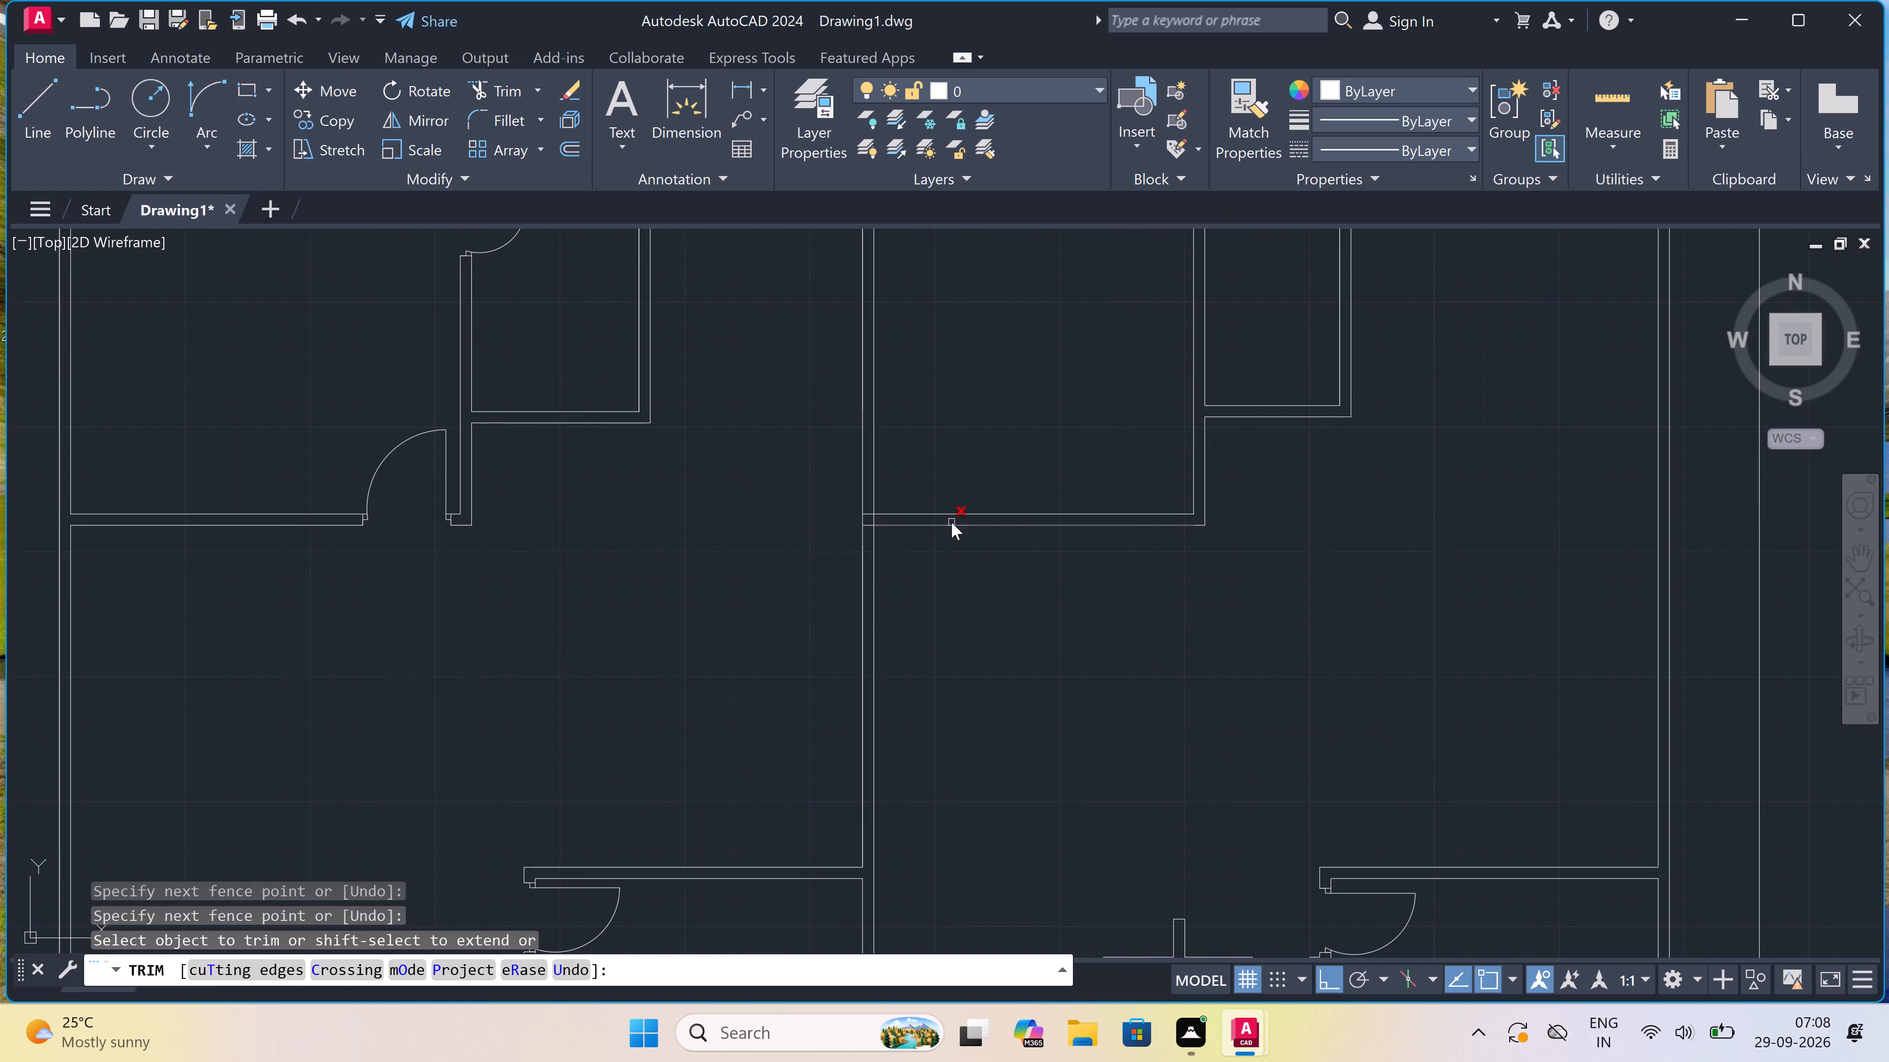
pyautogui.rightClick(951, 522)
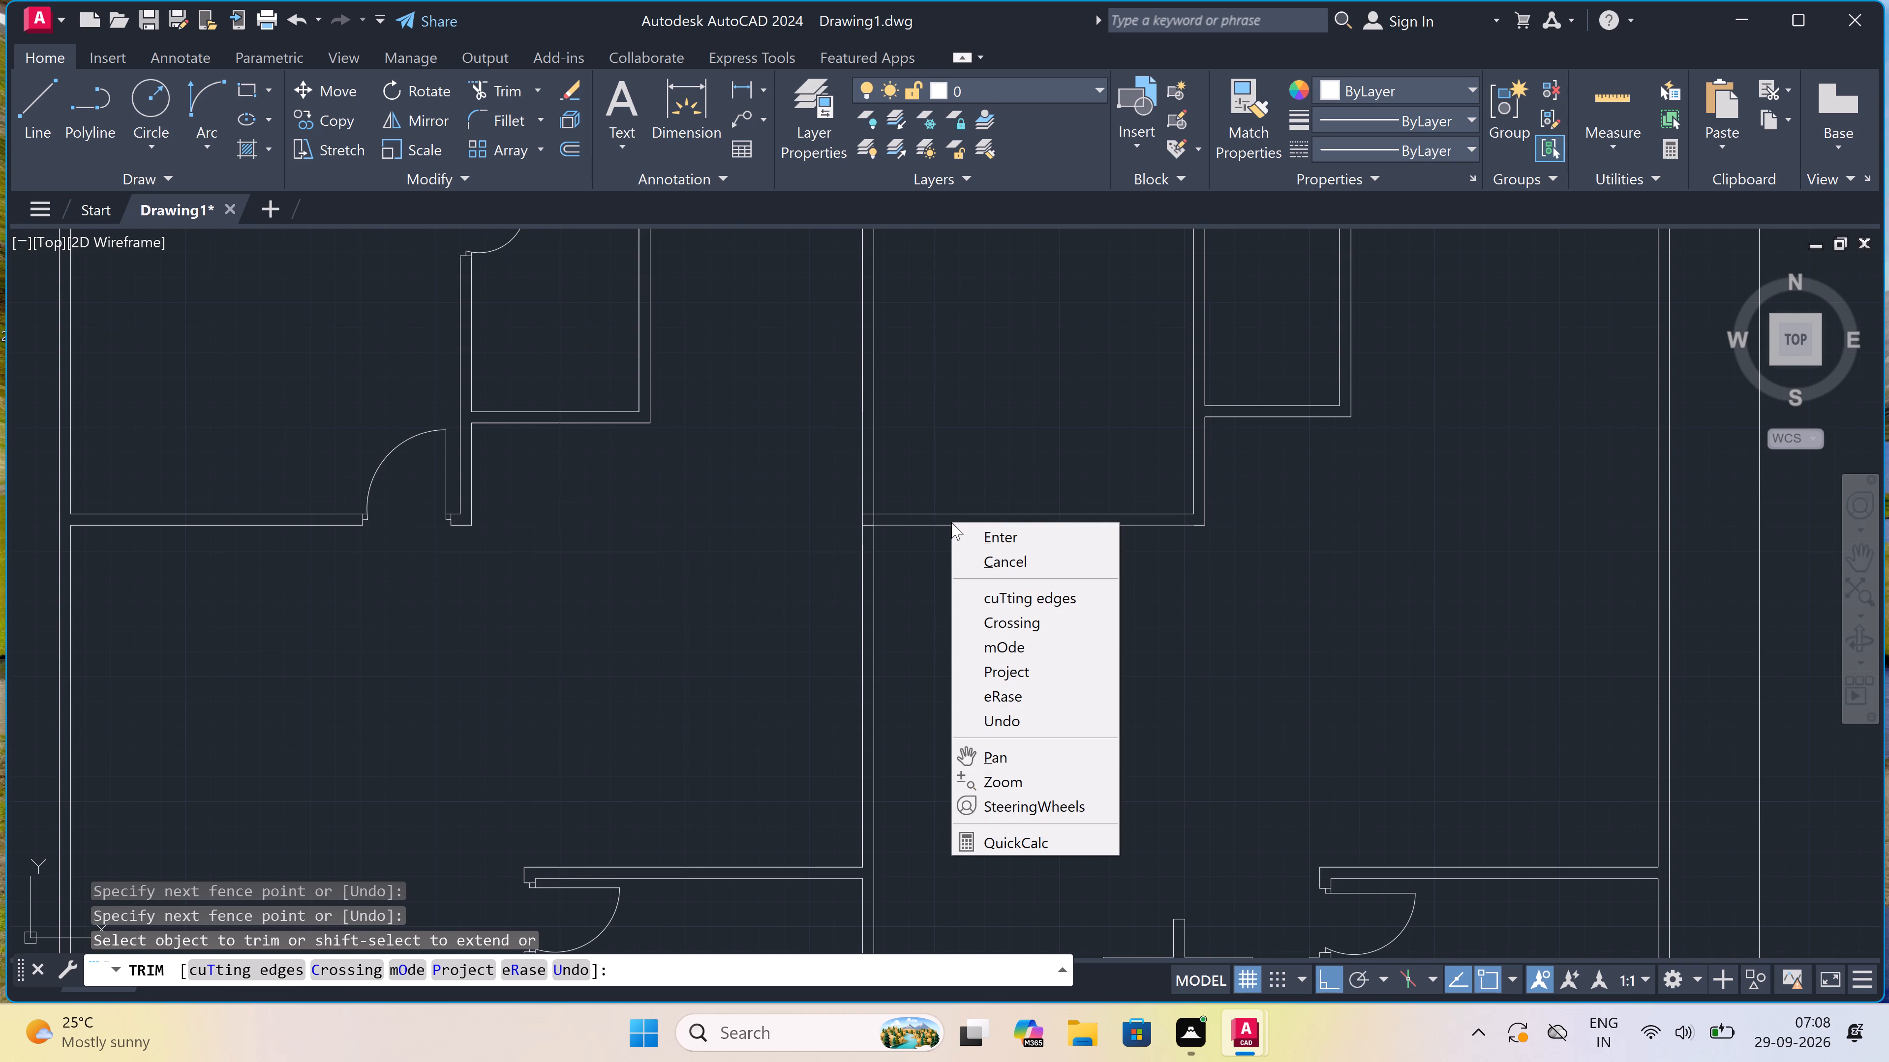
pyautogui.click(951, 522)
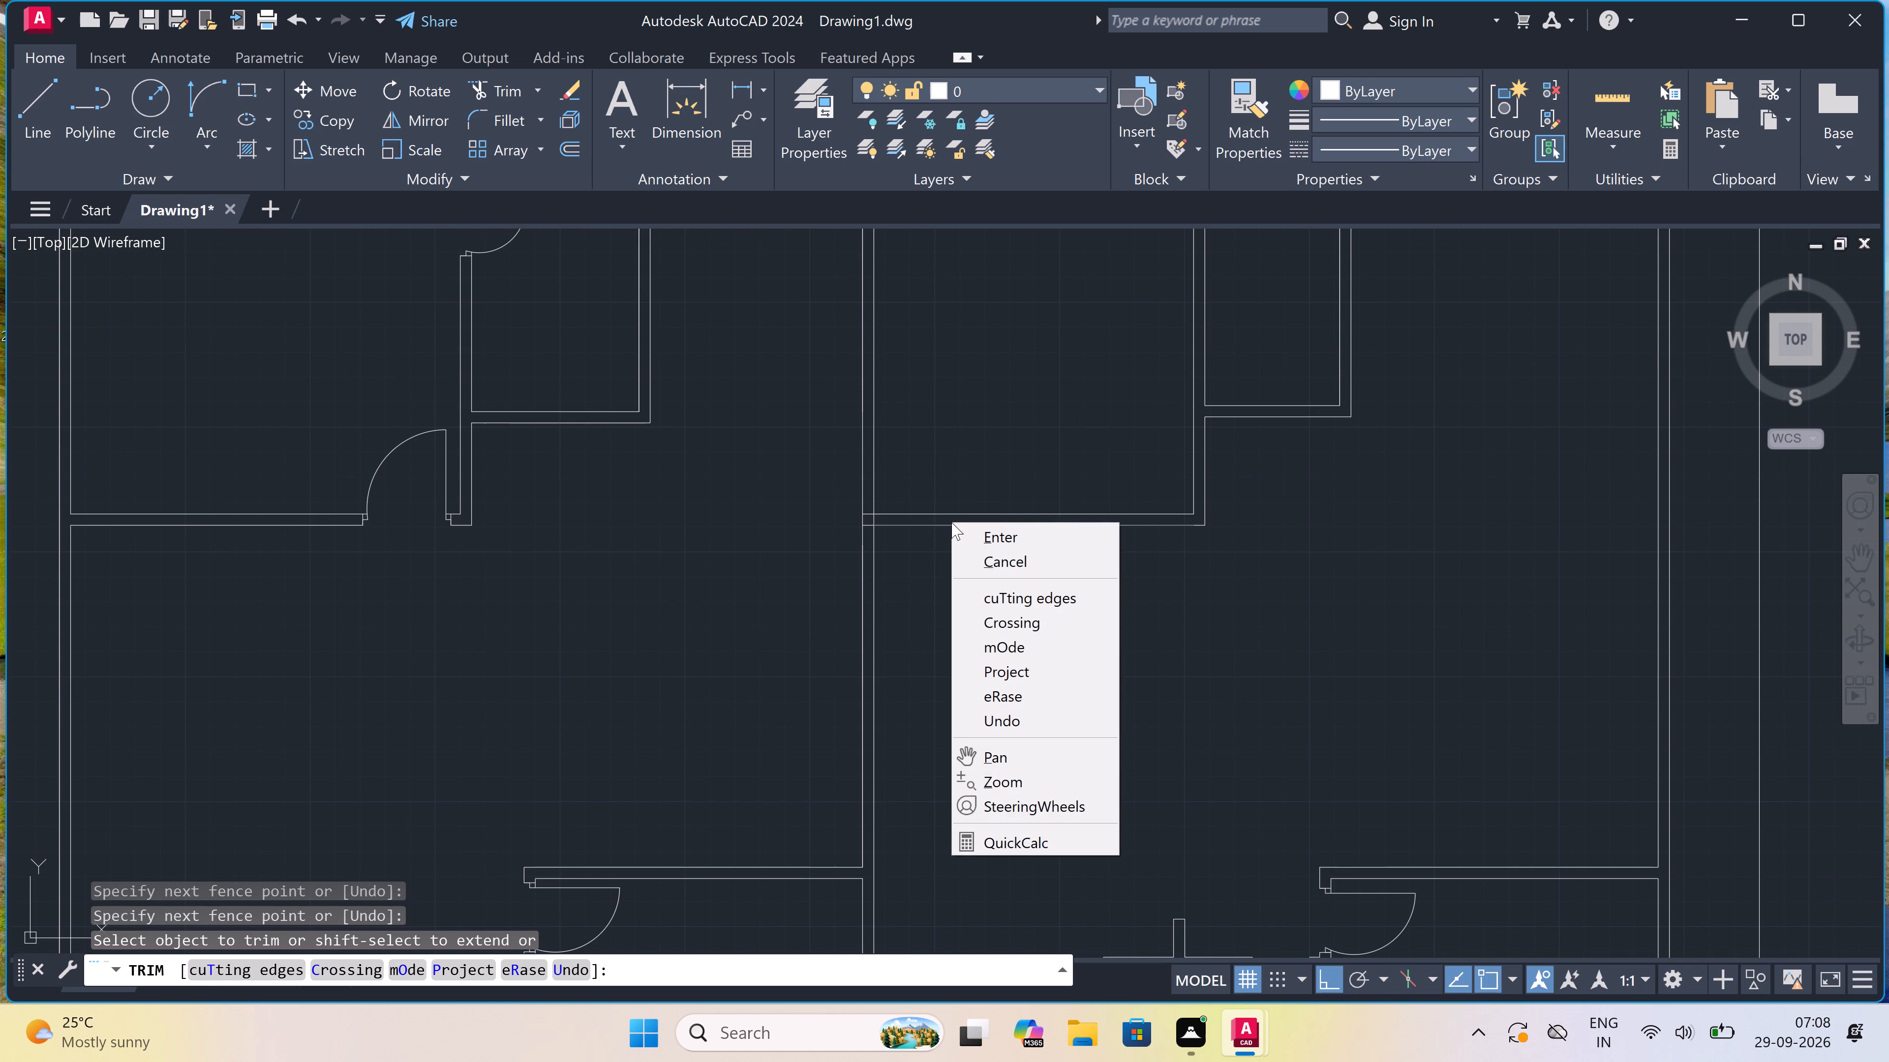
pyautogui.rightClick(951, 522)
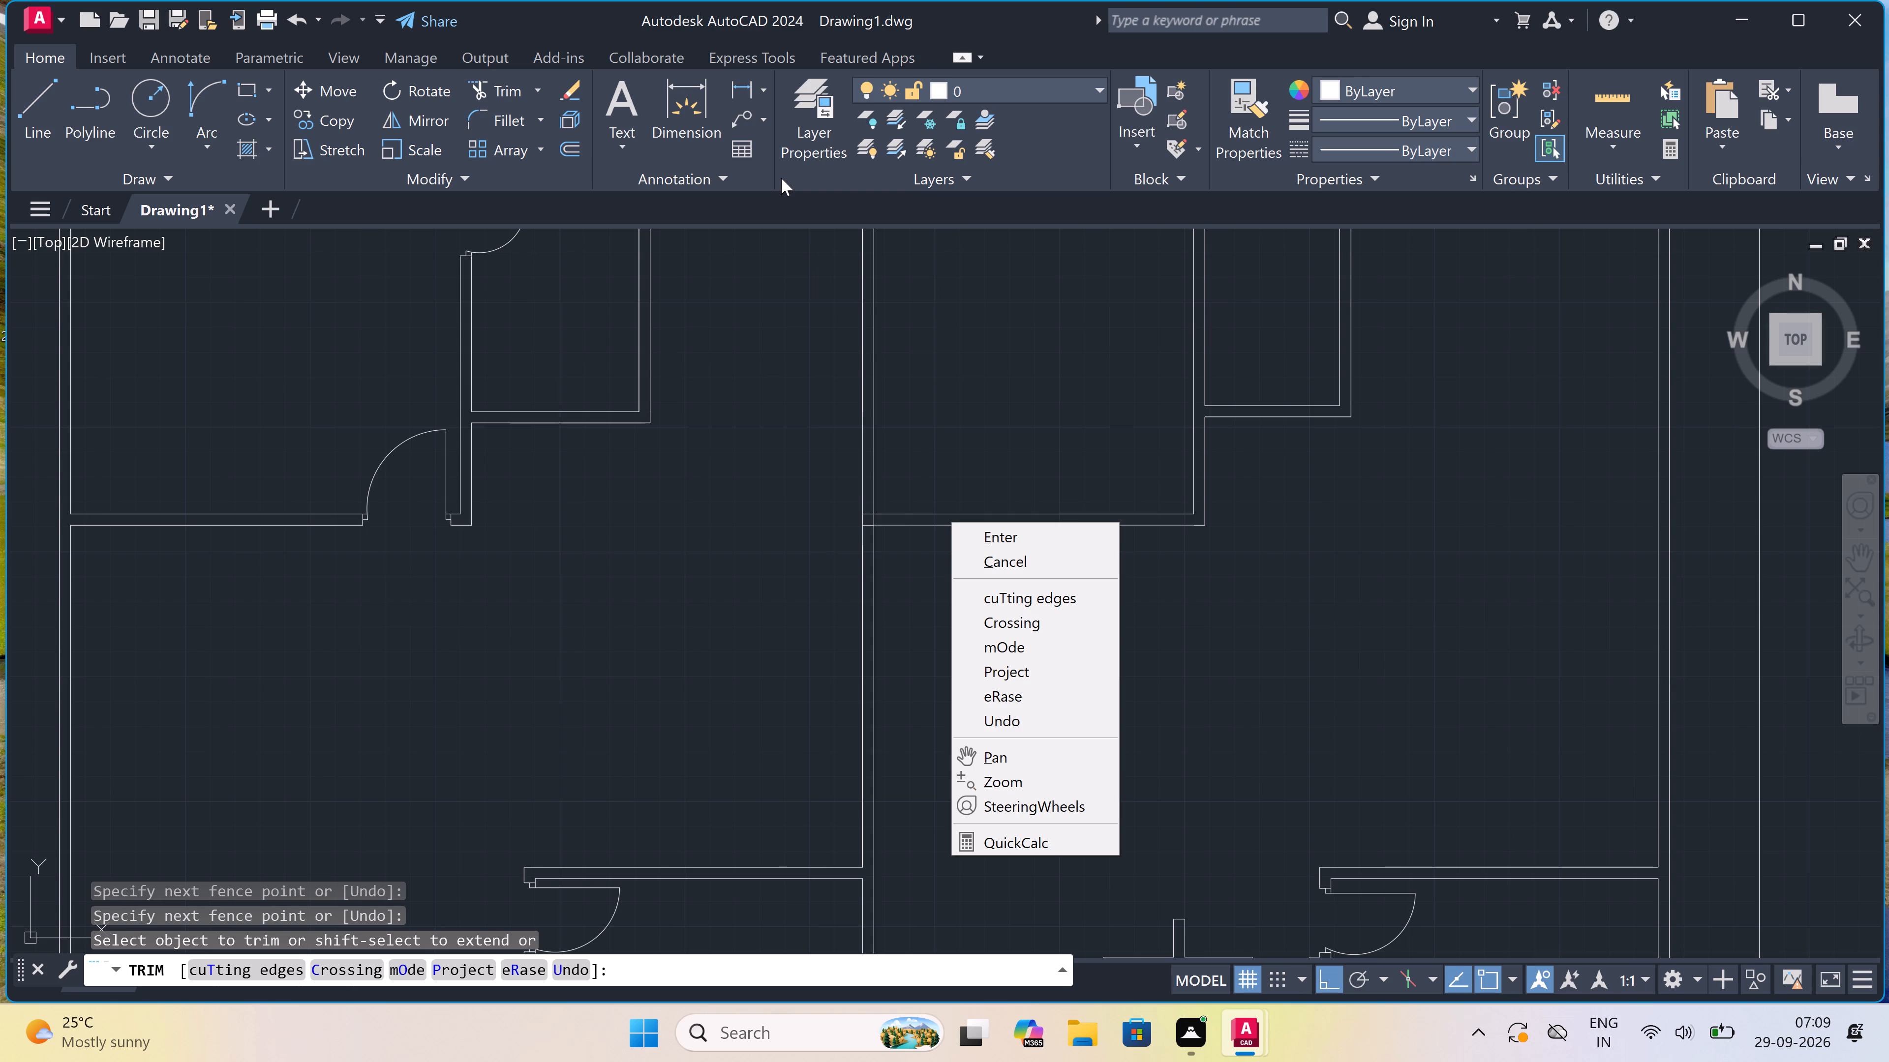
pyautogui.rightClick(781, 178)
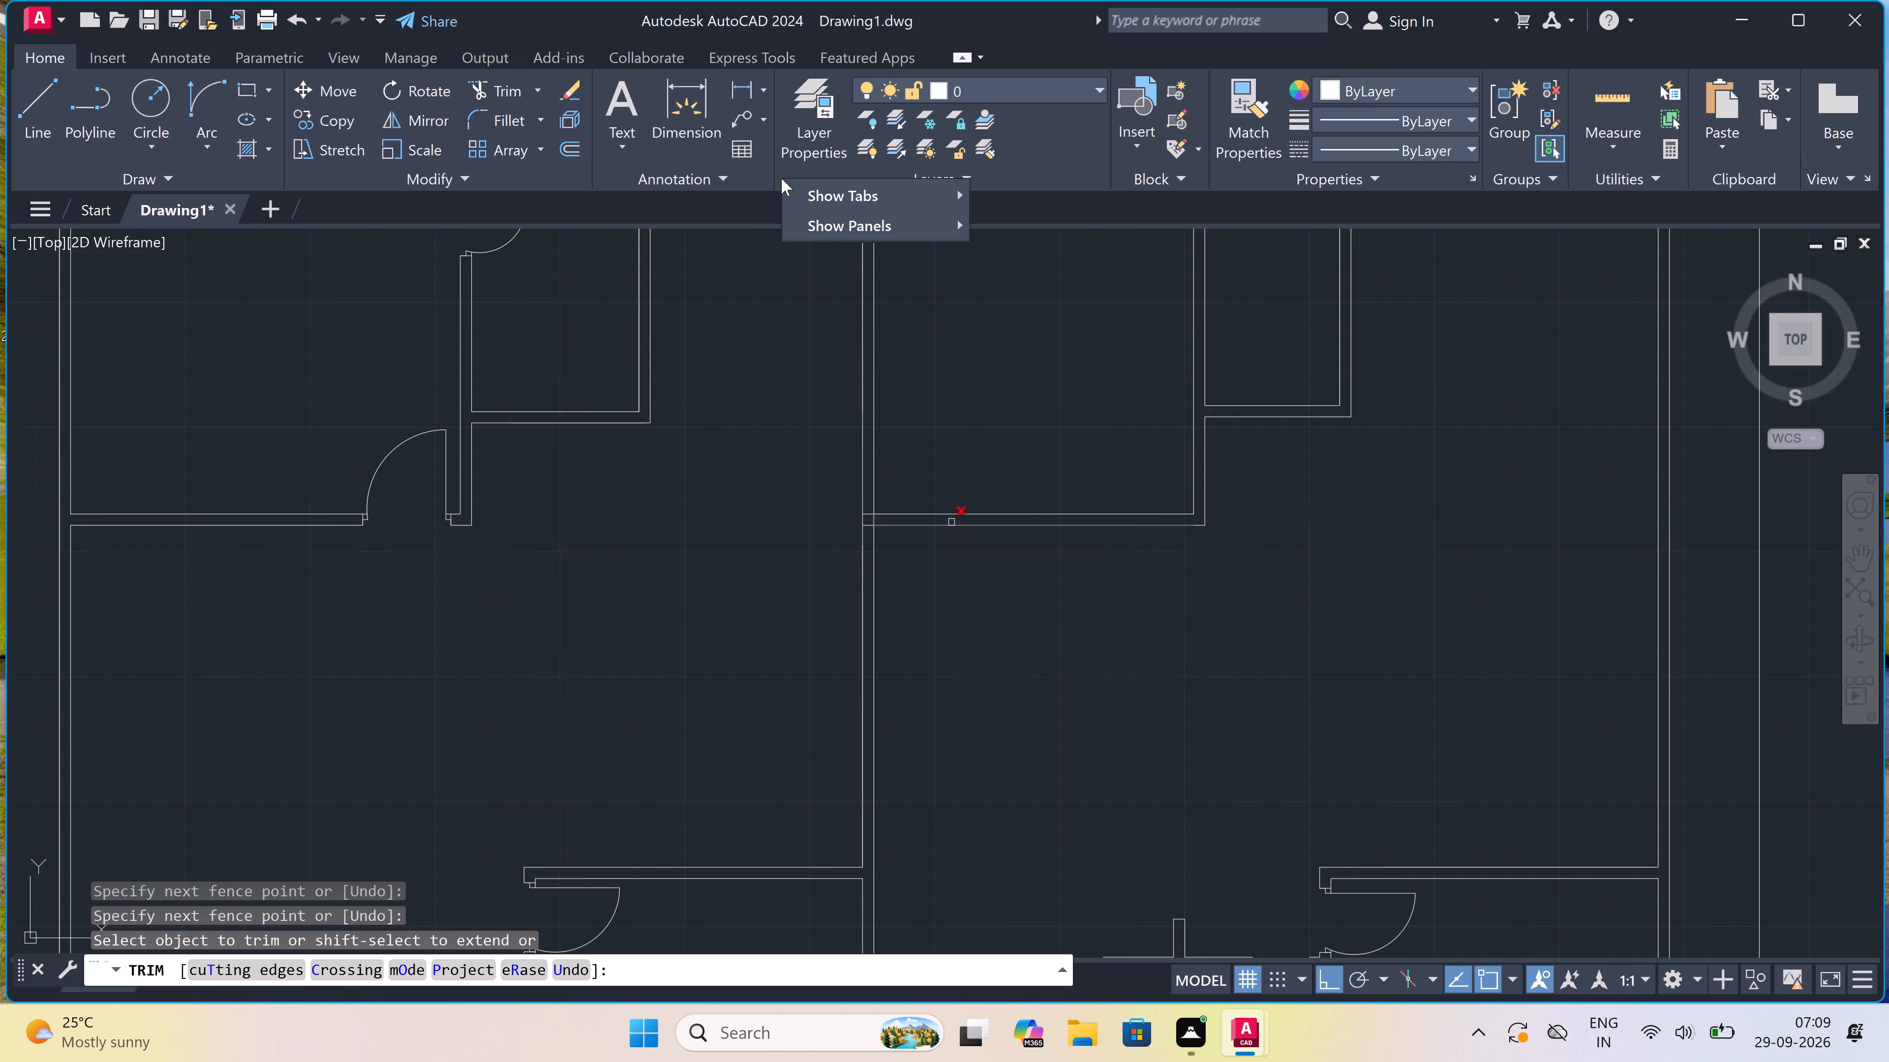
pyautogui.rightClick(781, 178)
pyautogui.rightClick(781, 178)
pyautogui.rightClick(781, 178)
# Trim the two ends of the room's lower cross wall that run through the central vertical wall, back to its east face.
pyautogui.press('Escape')
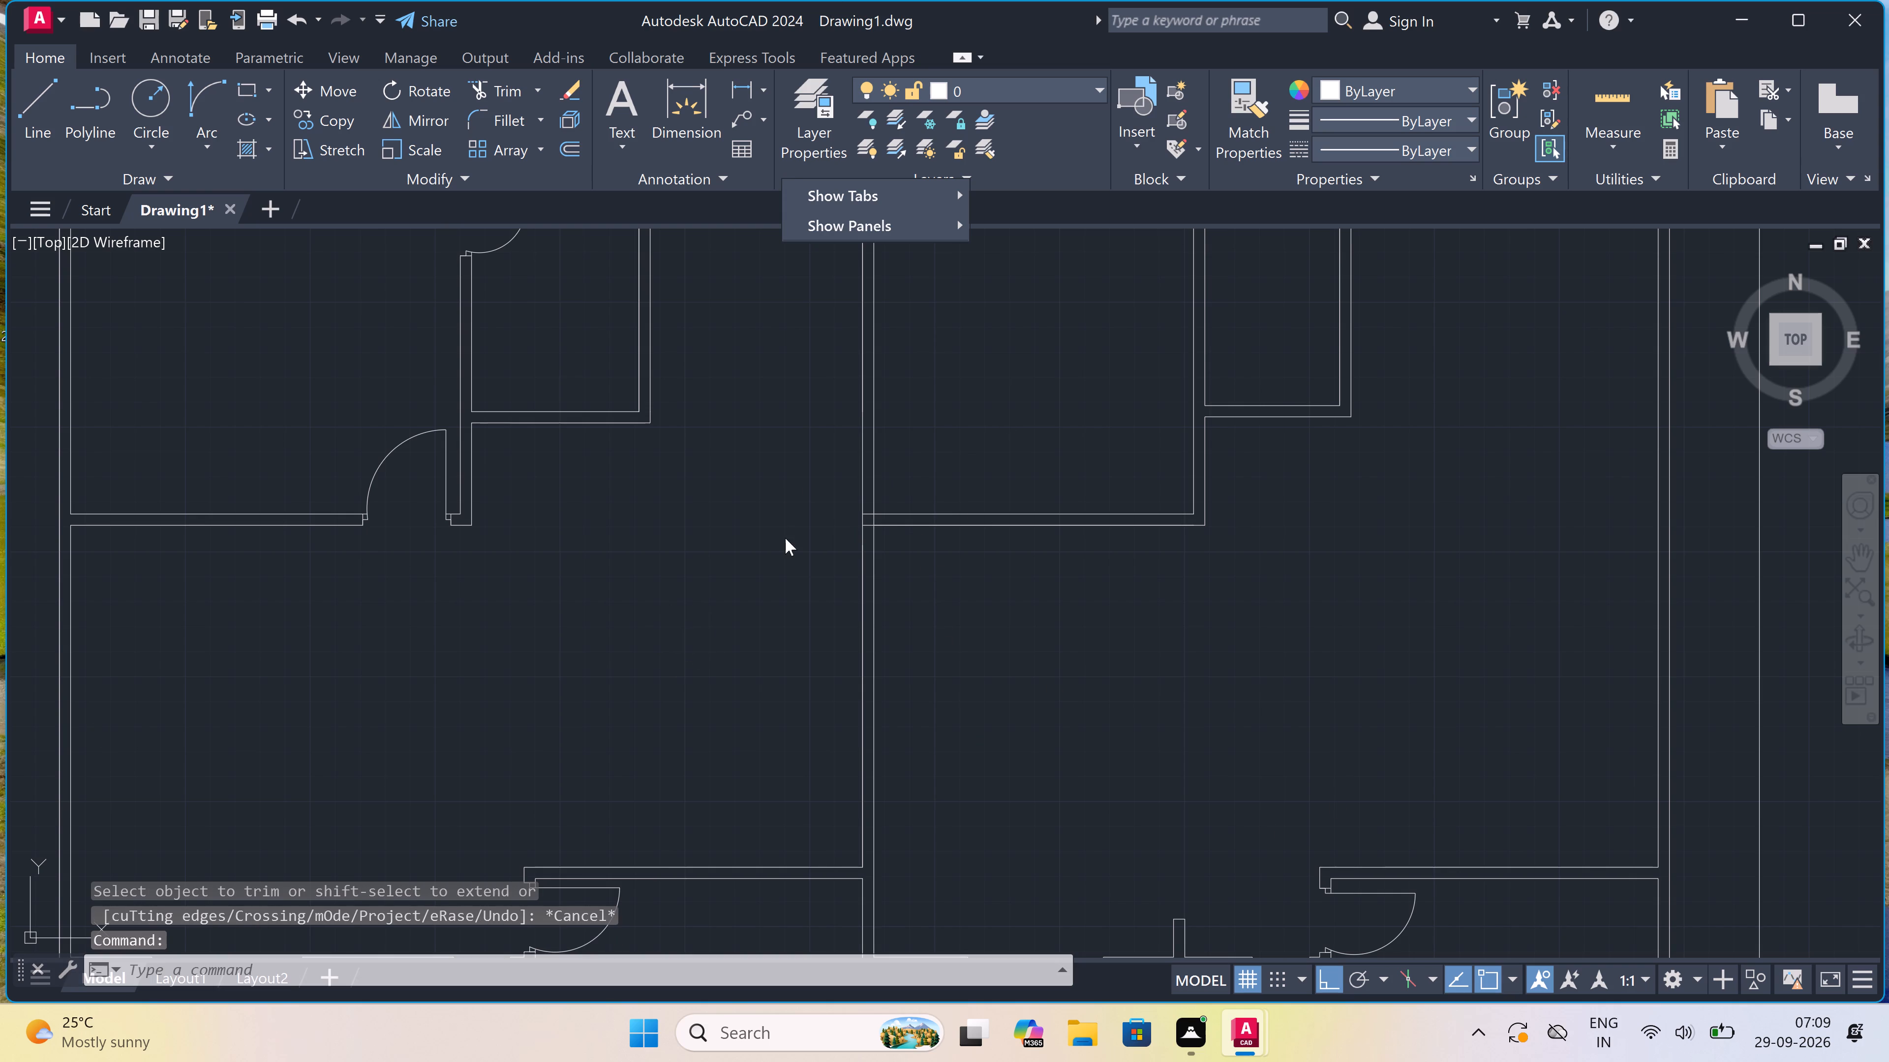
pyautogui.click(924, 610)
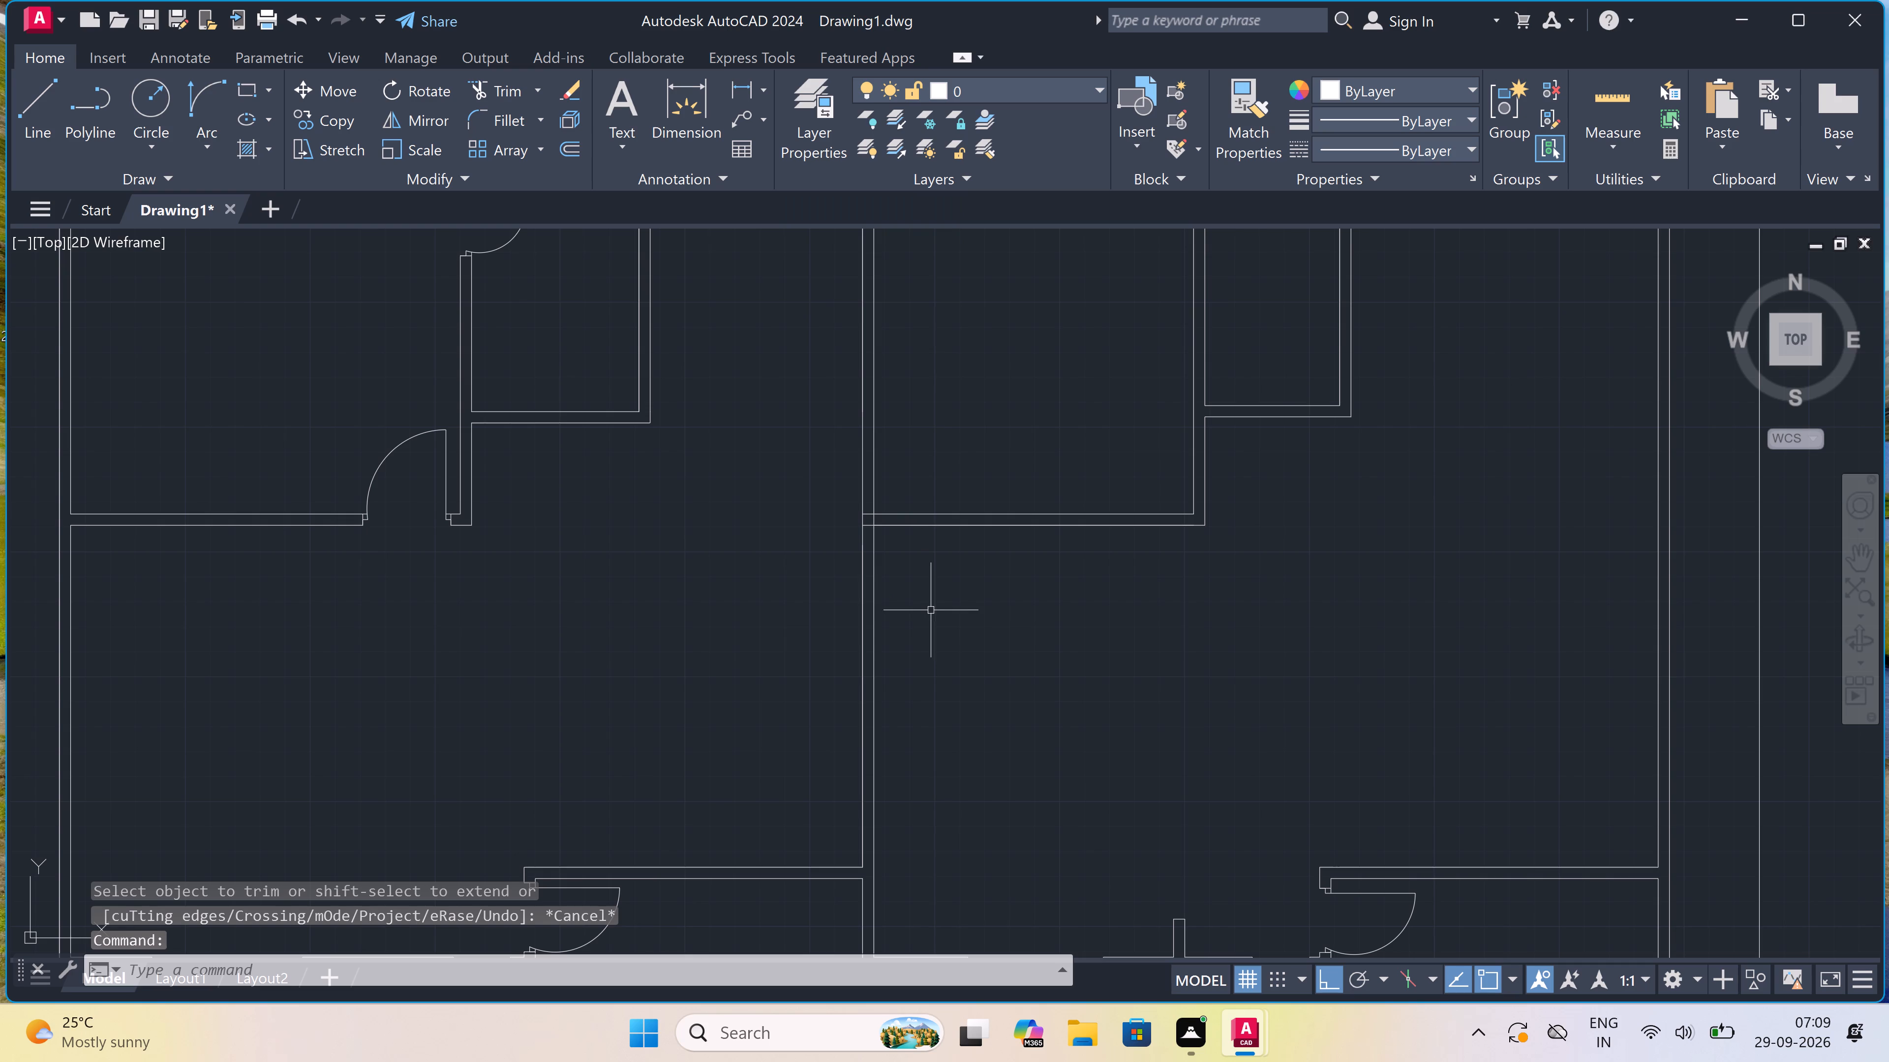
pyautogui.scroll(2, 874, 477)
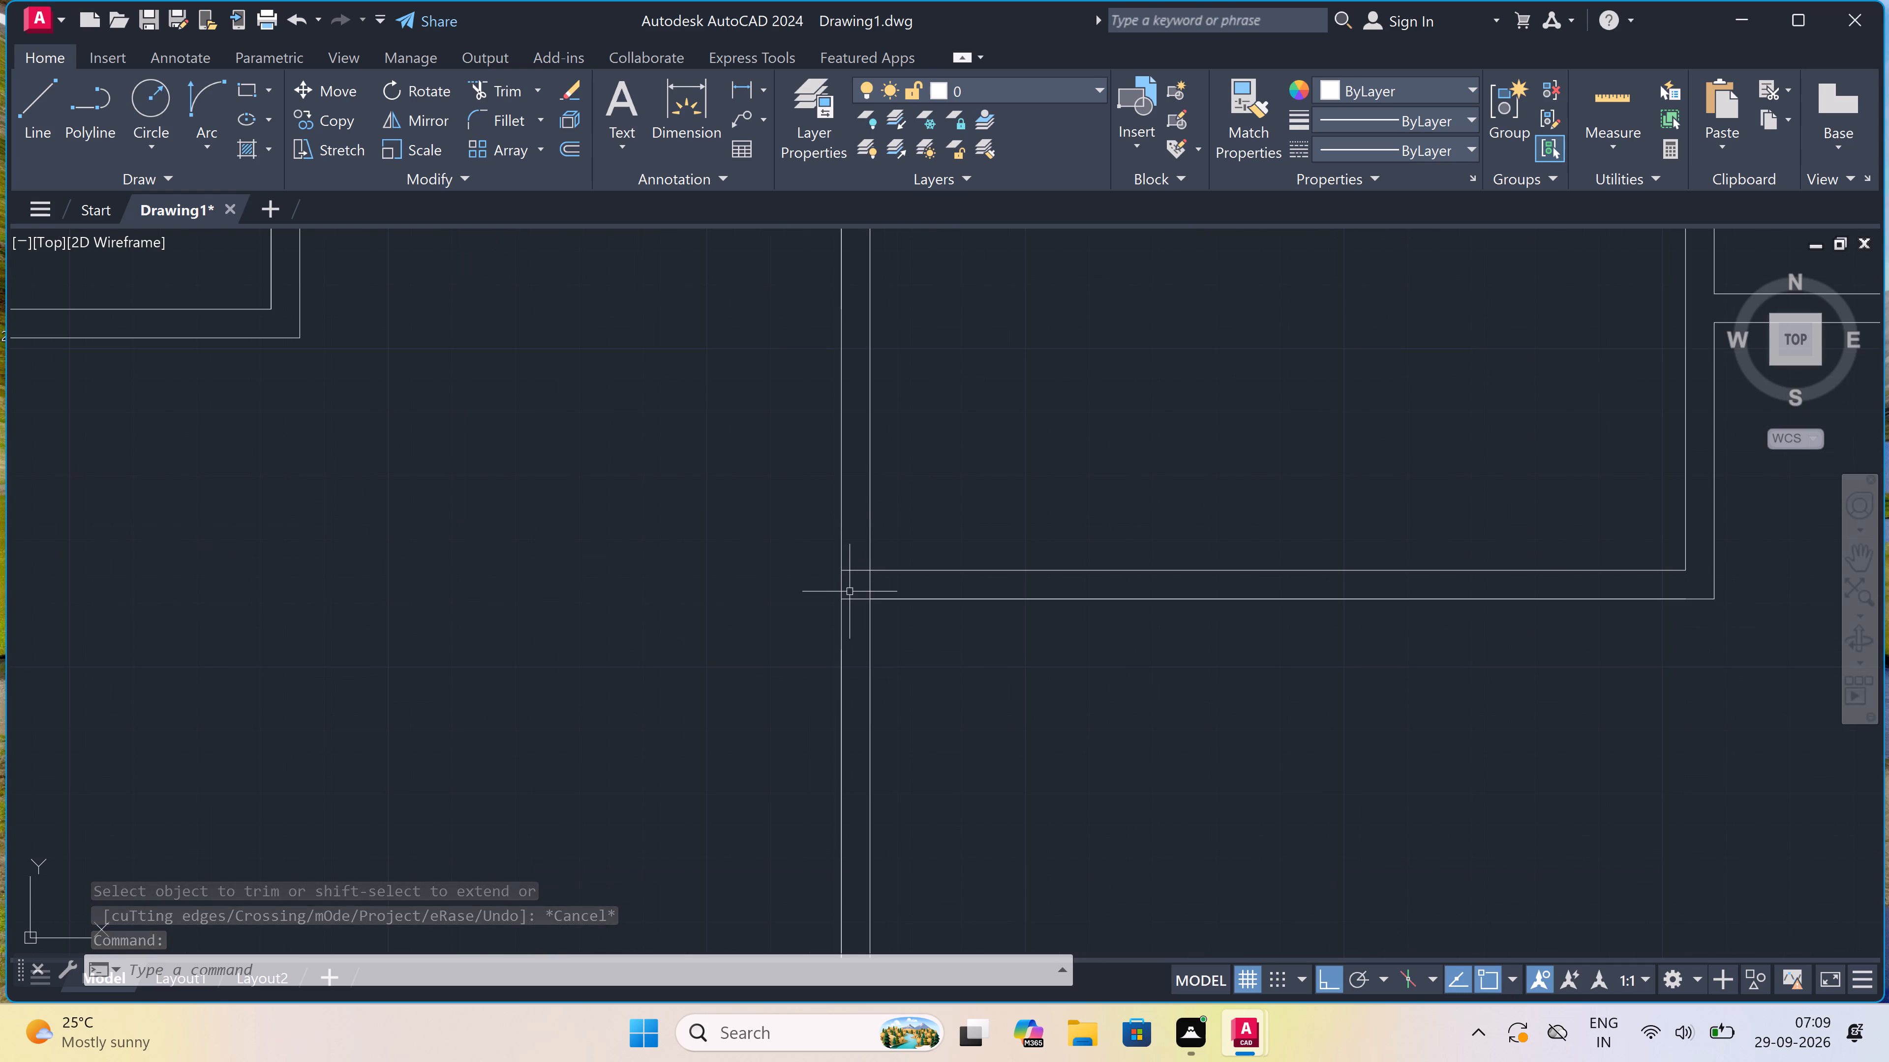
pyautogui.write('tr')
pyautogui.press('space')
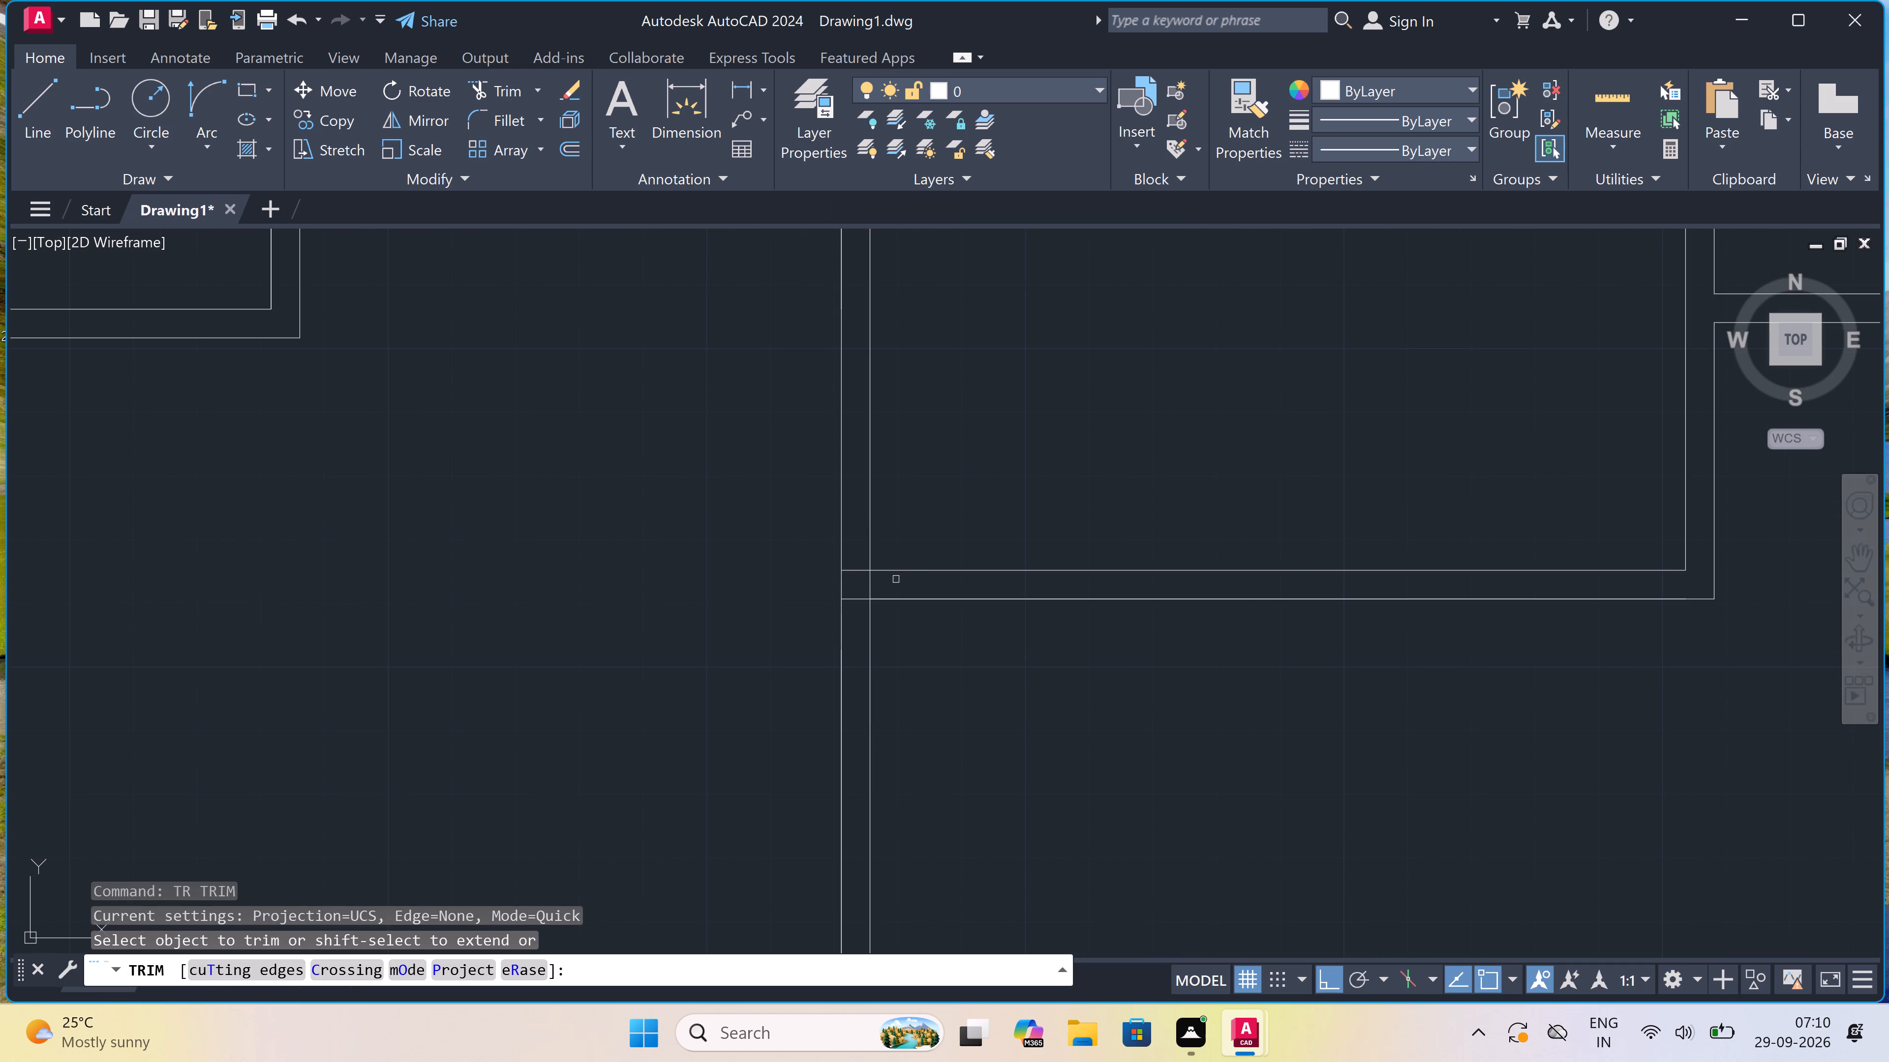
pyautogui.click(864, 579)
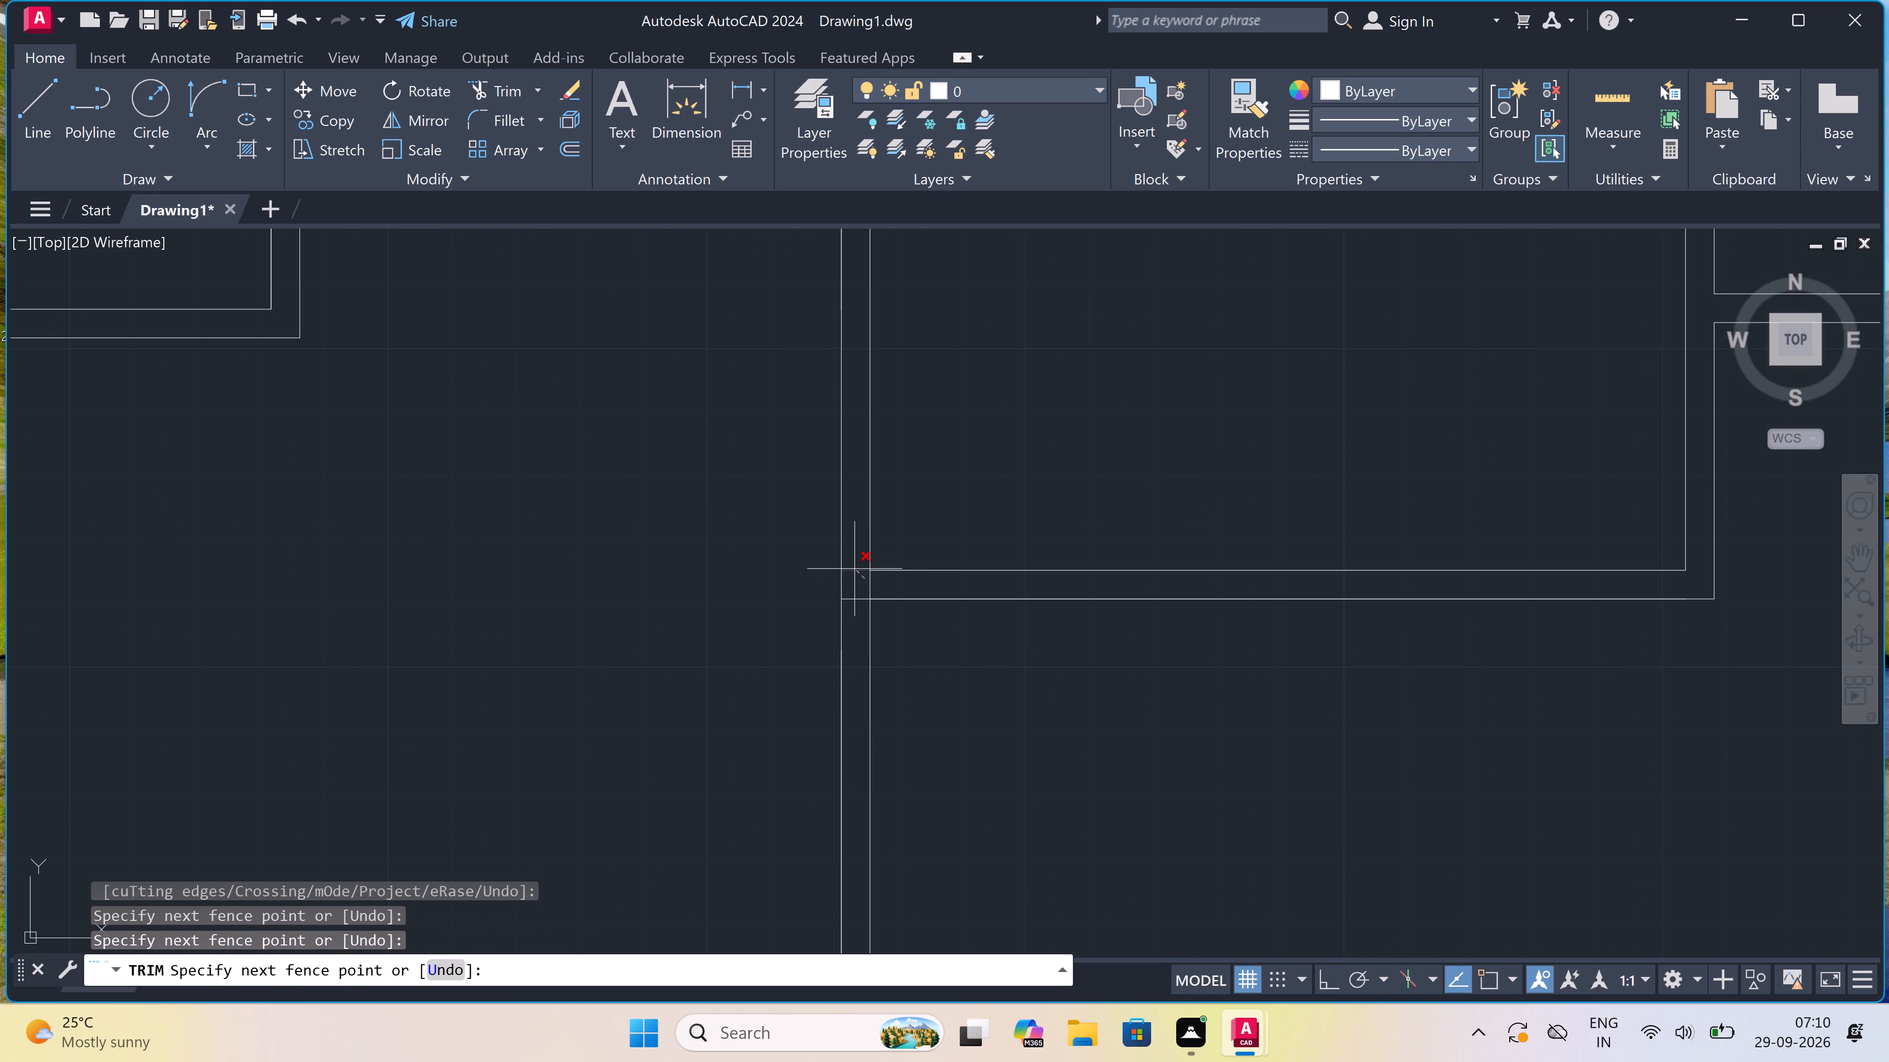
pyautogui.click(852, 566)
pyautogui.moveTo(852, 564); pyautogui.dragTo(859, 564)
pyautogui.click(861, 630)
pyautogui.moveTo(861, 630); pyautogui.dragTo(864, 624)
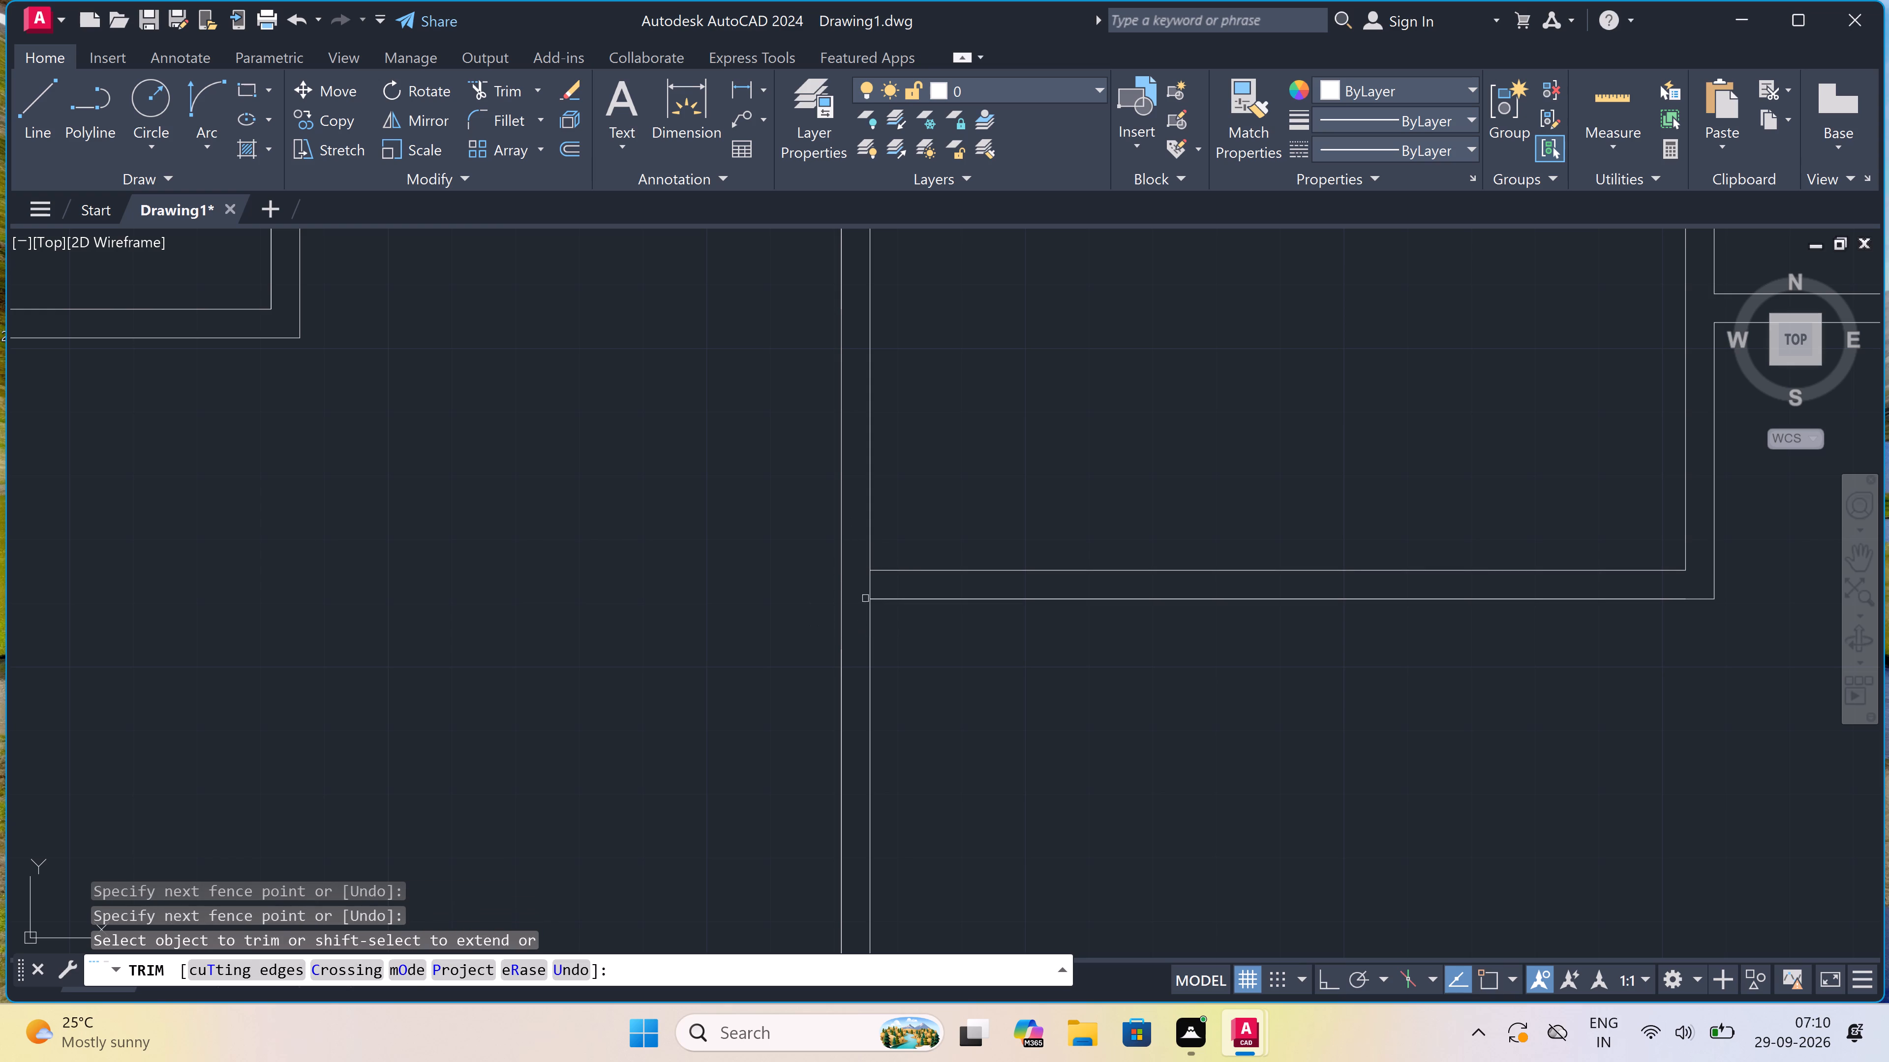
pyautogui.moveTo(896, 656); pyautogui.dragTo(891, 649)
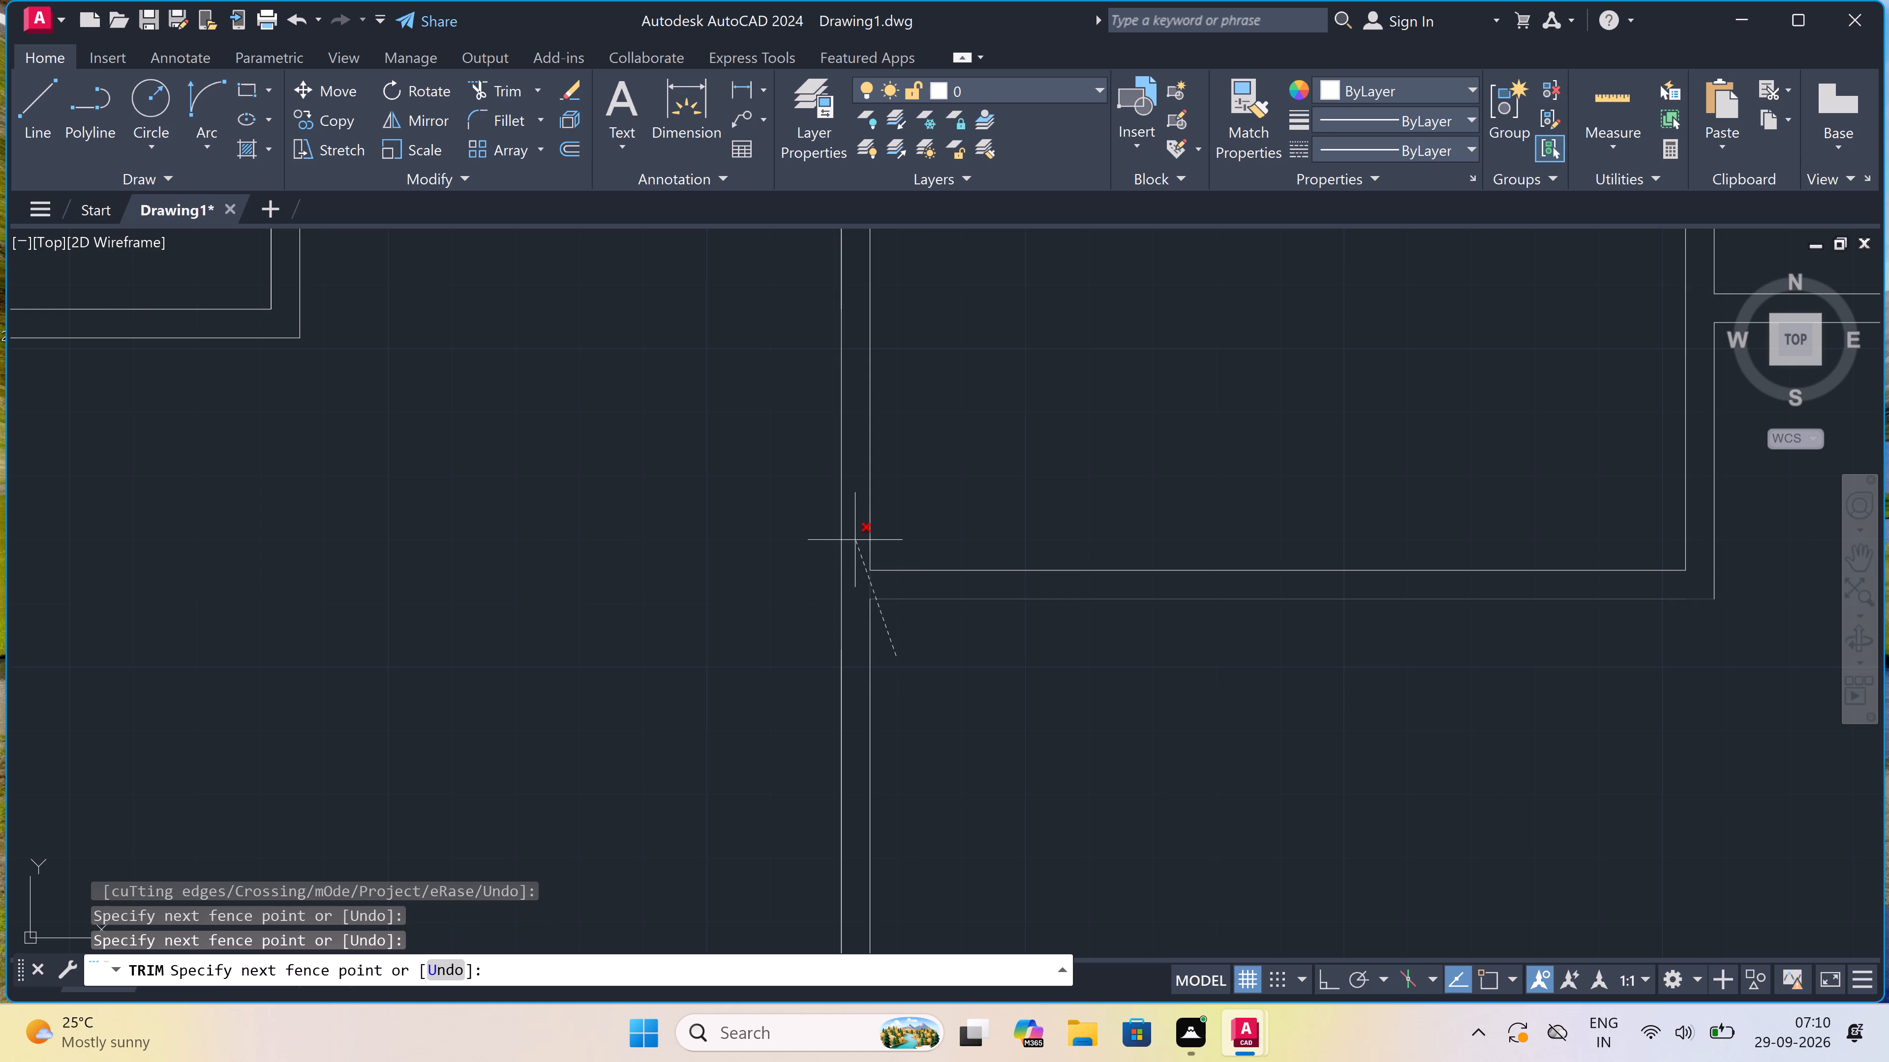
pyautogui.click(906, 696)
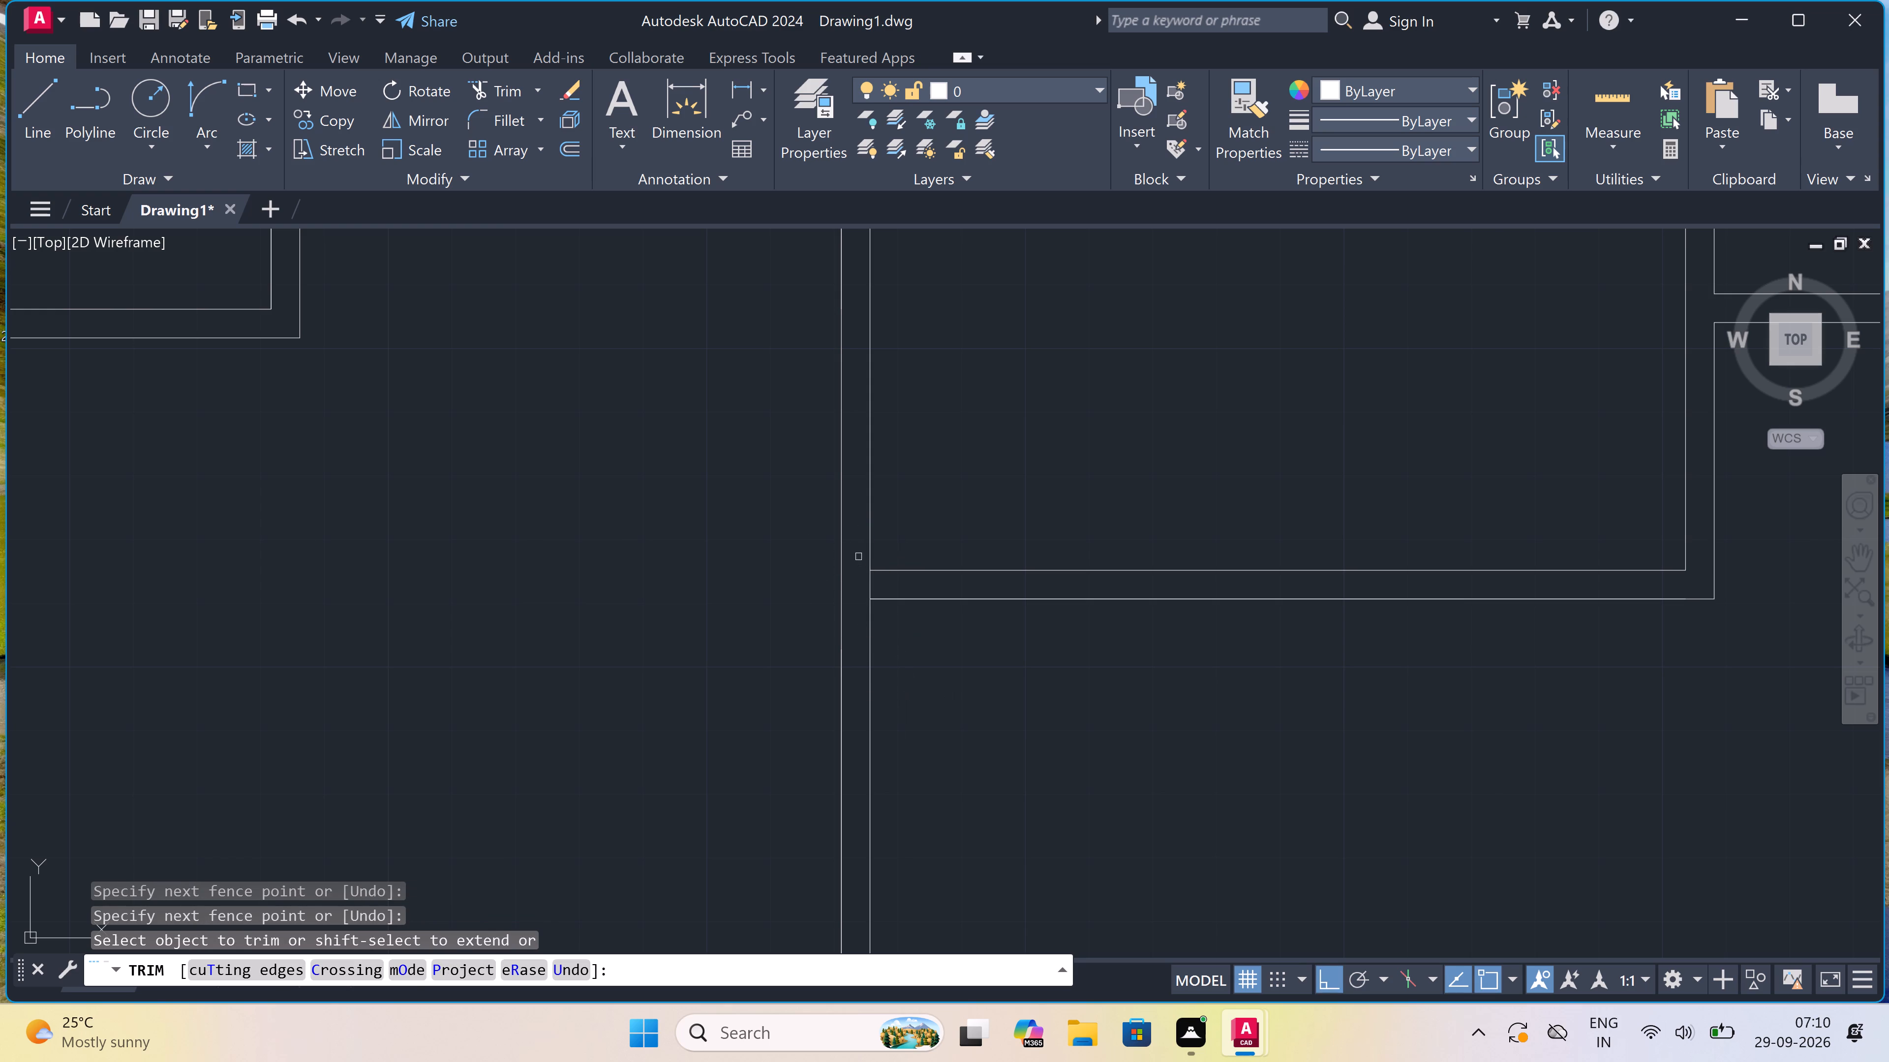
# Trim the central vertical wall's east face between the two cross wall lines to open the junction.
pyautogui.scroll(2, 863, 582)
pyautogui.click(863, 582)
pyautogui.moveTo(949, 580); pyautogui.dragTo(958, 580)
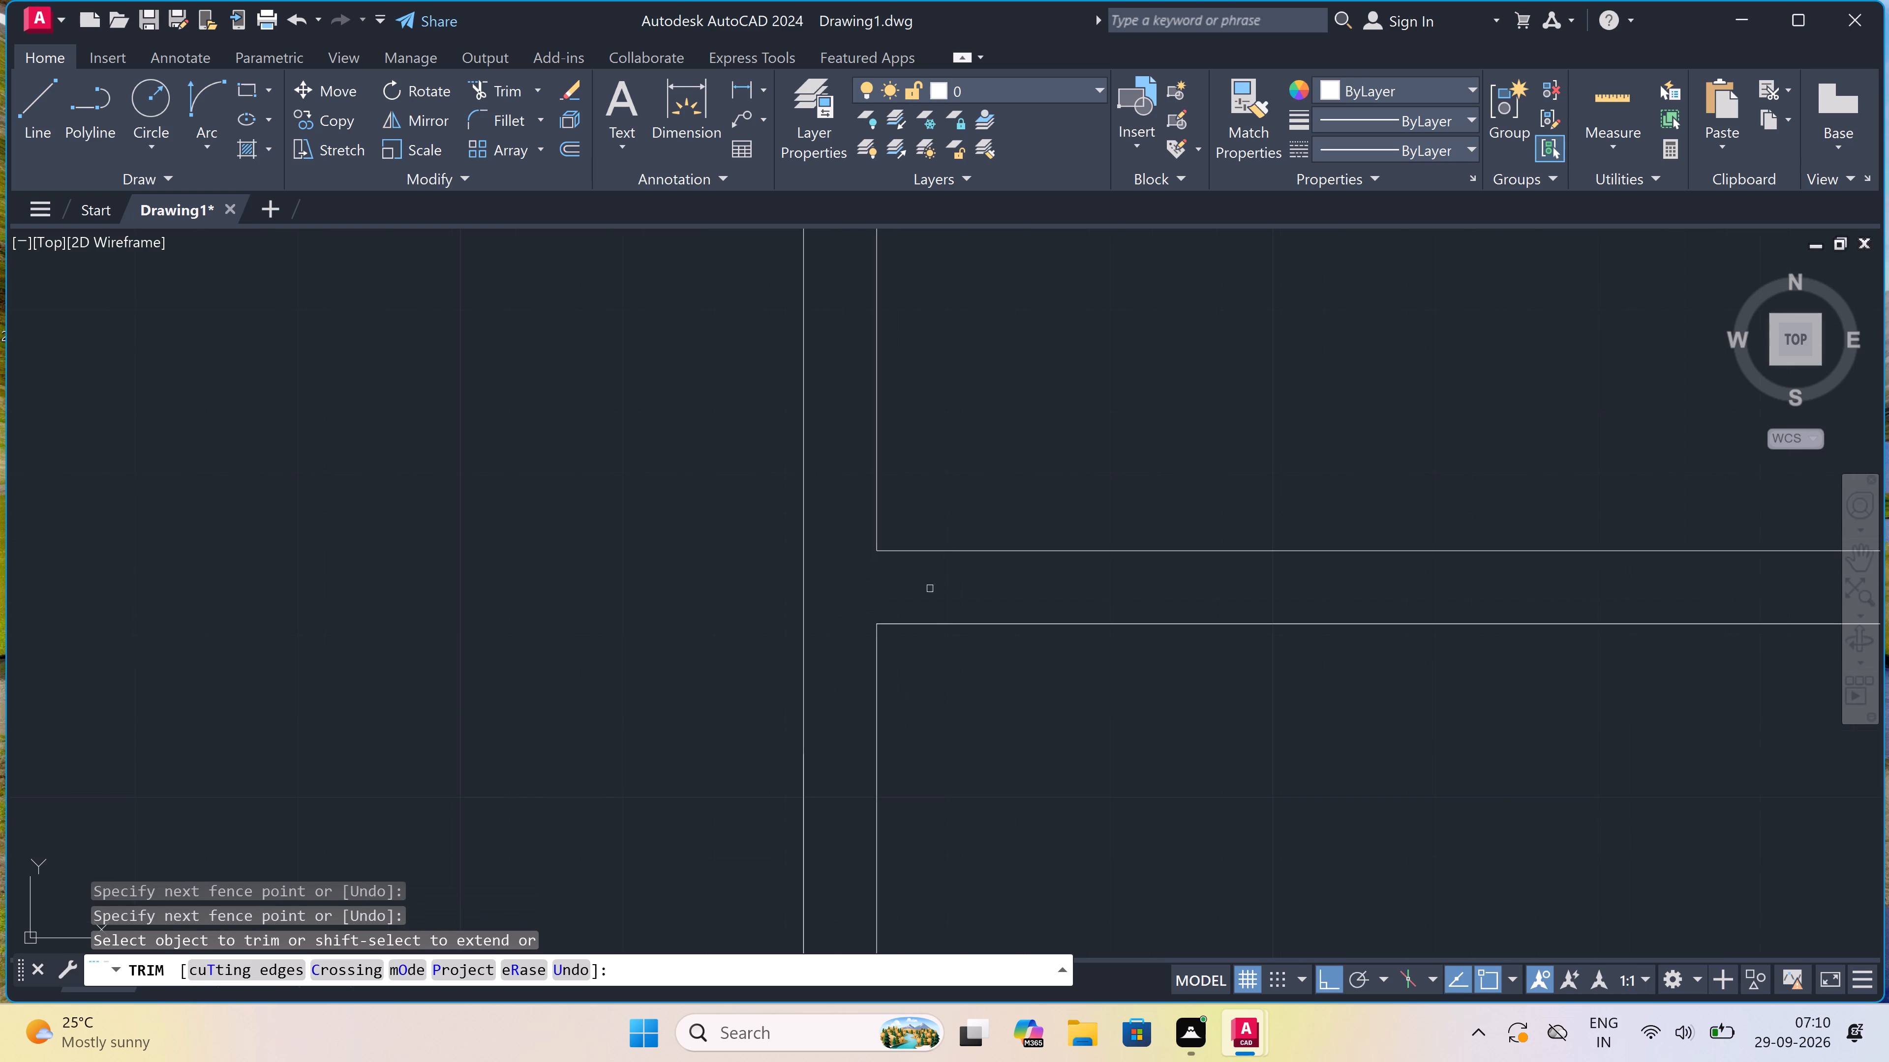
pyautogui.scroll(-6, 903, 598)
pyautogui.scroll(1, 1022, 595)
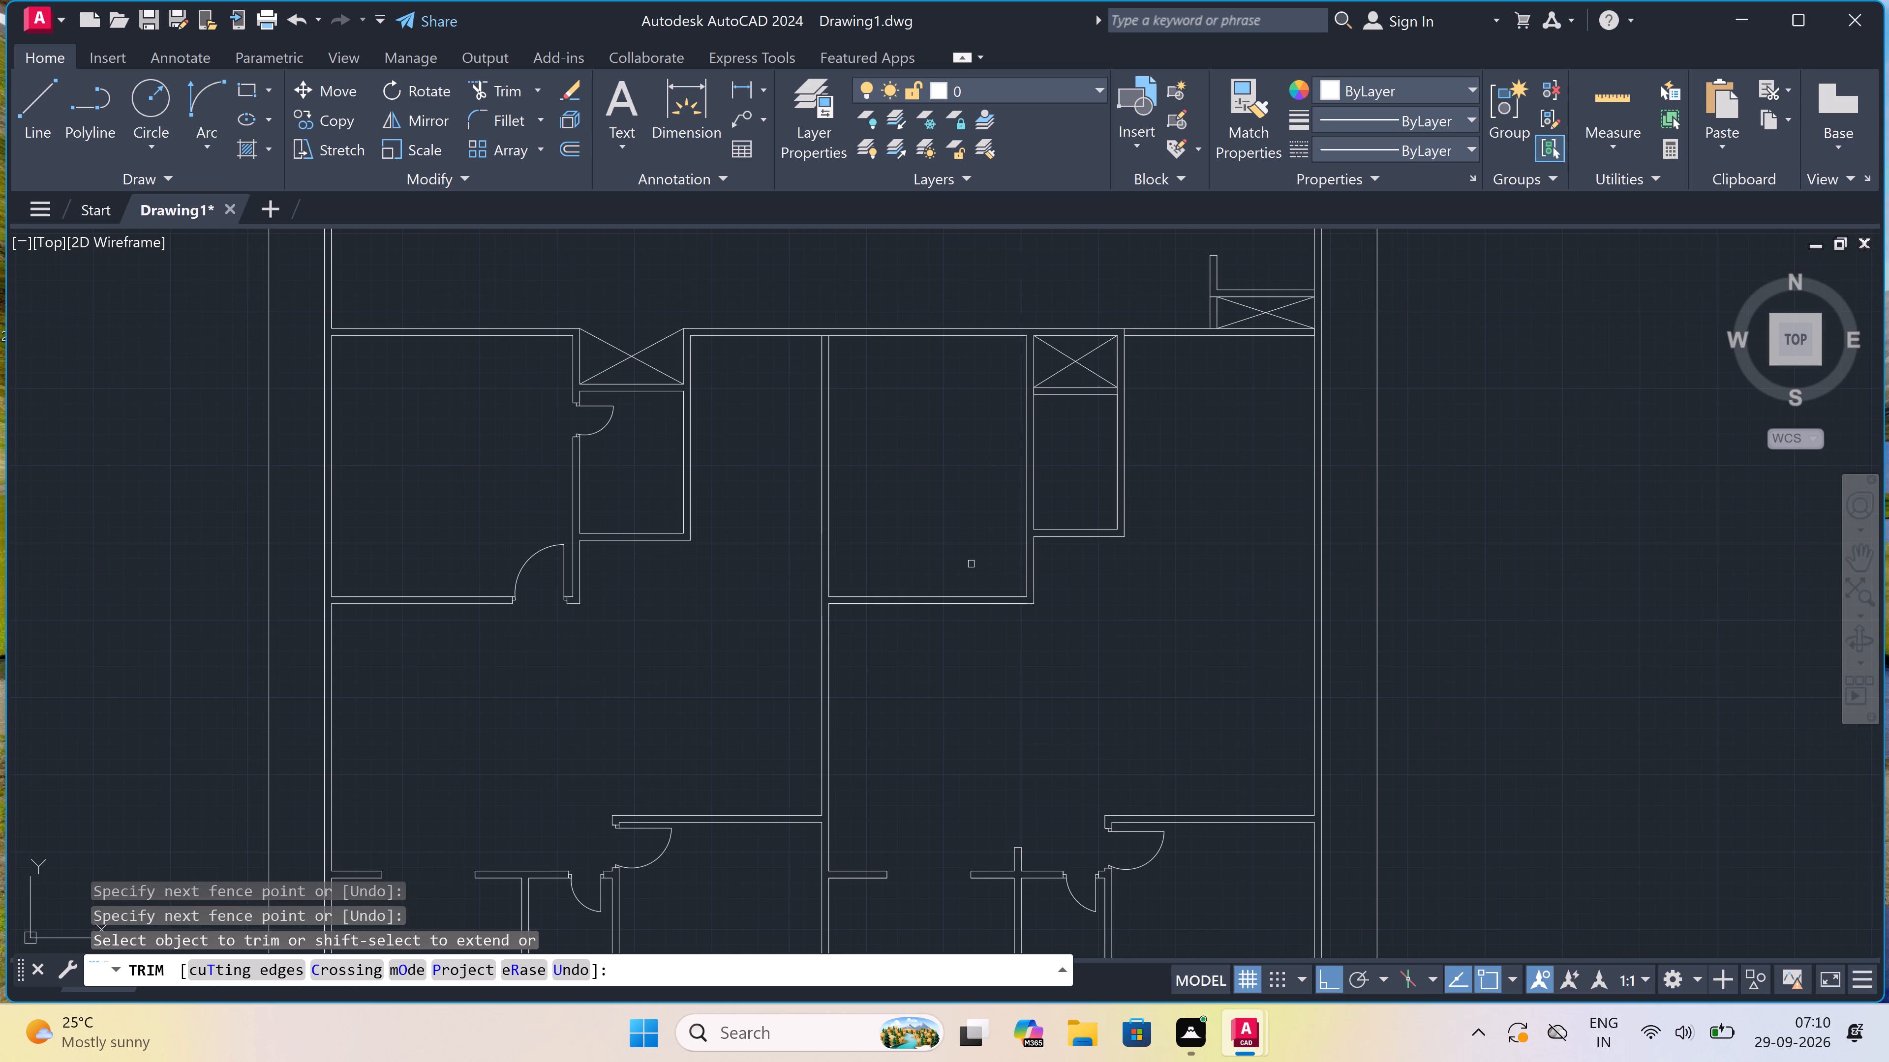
pyautogui.press('Escape')
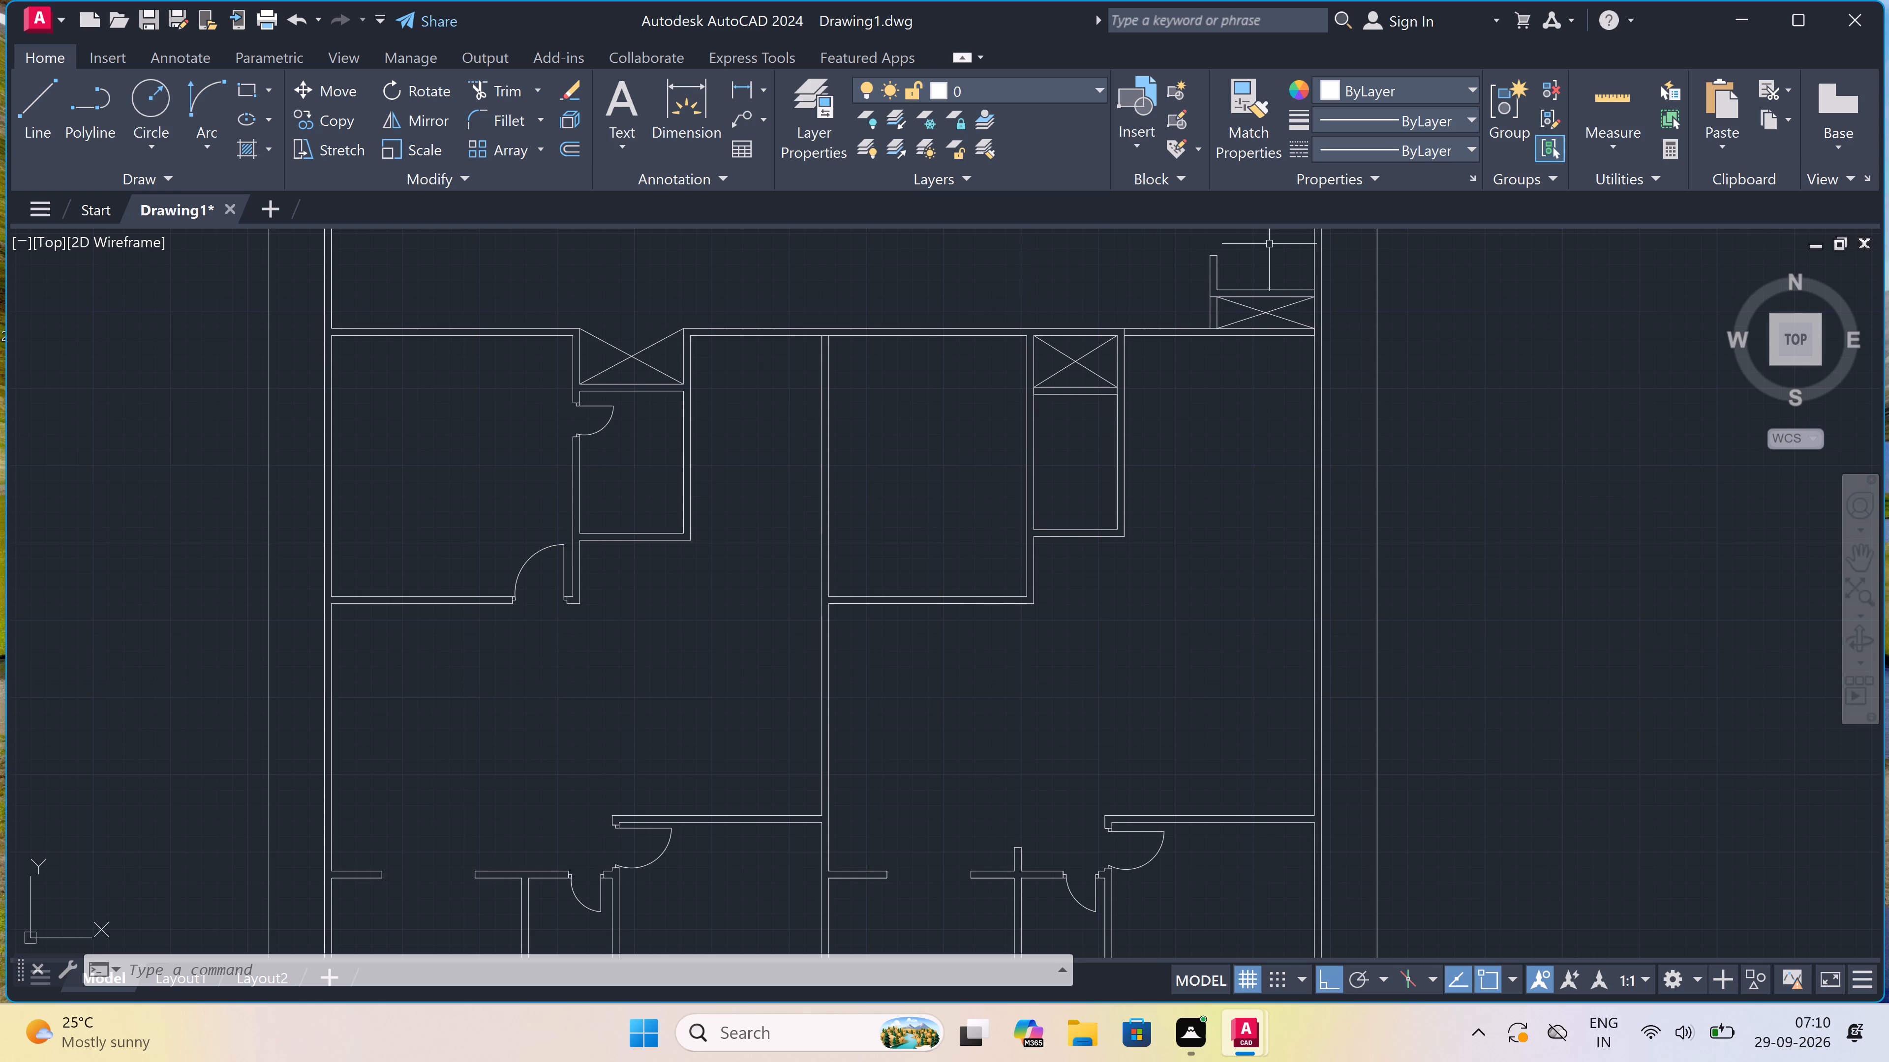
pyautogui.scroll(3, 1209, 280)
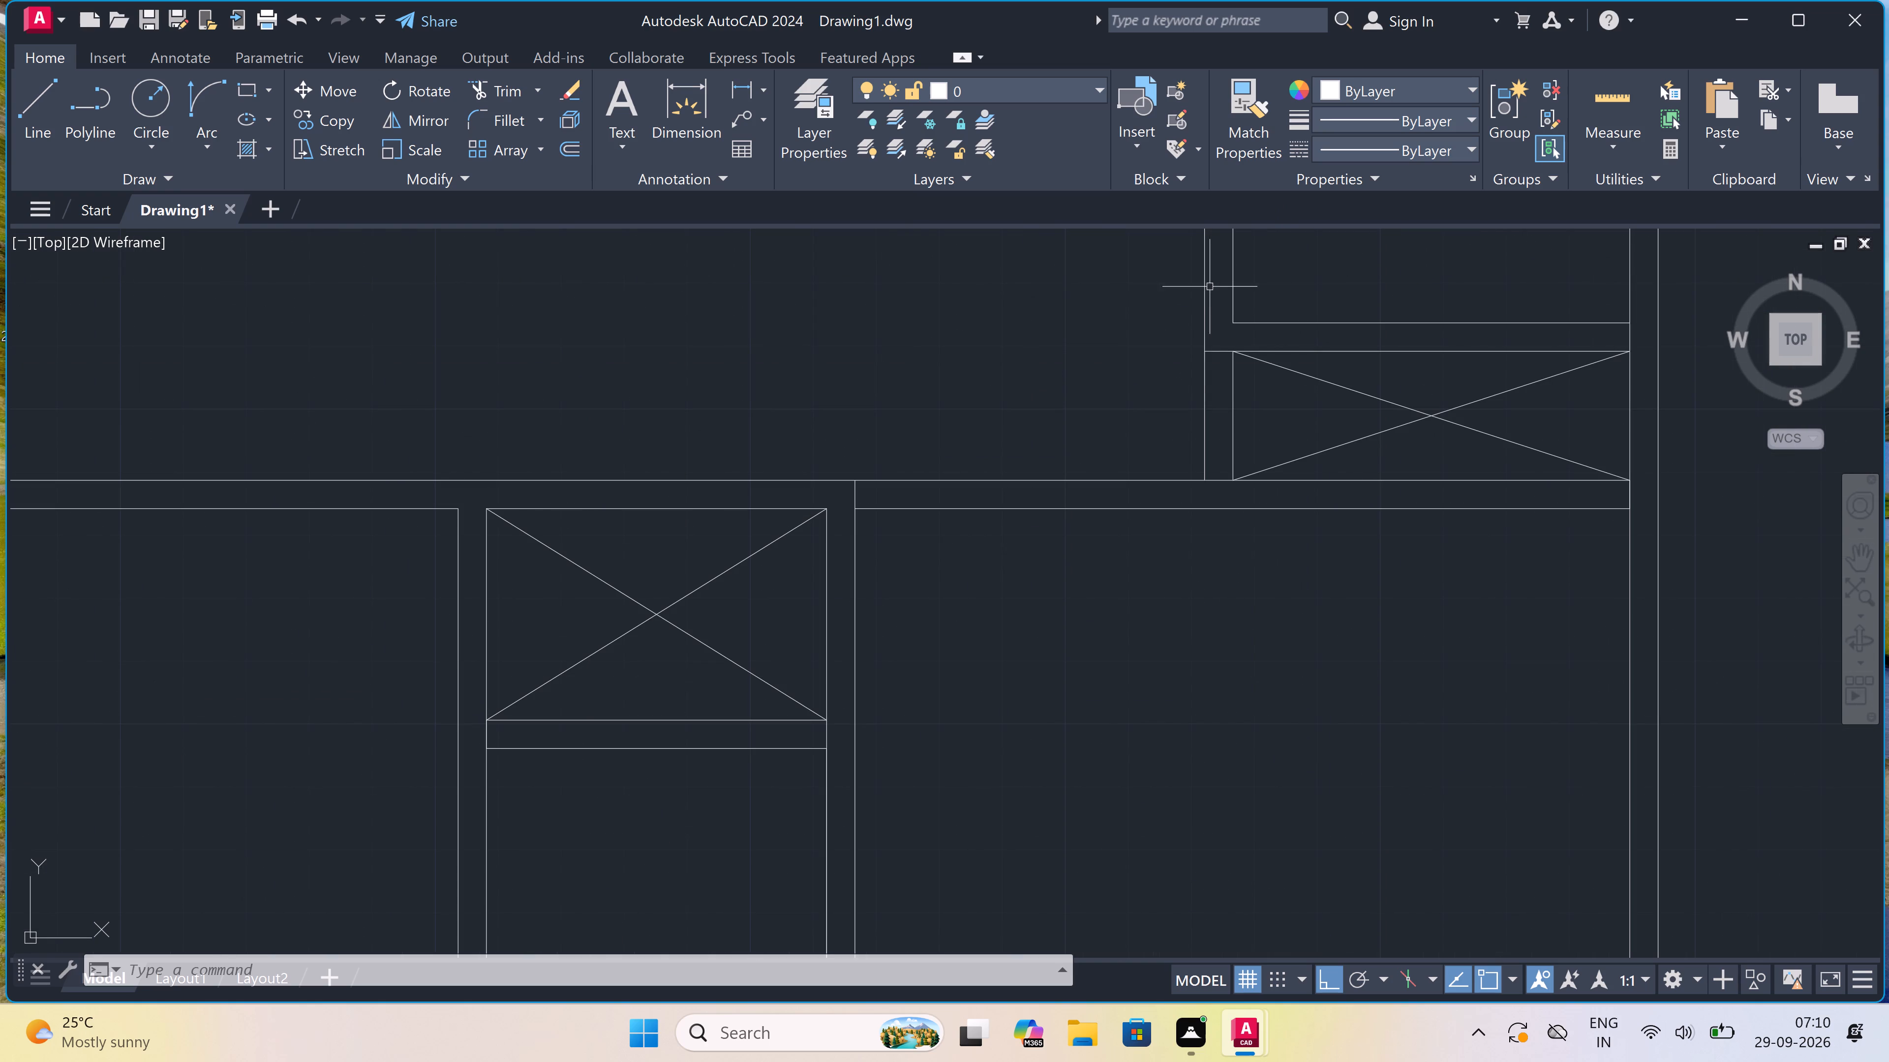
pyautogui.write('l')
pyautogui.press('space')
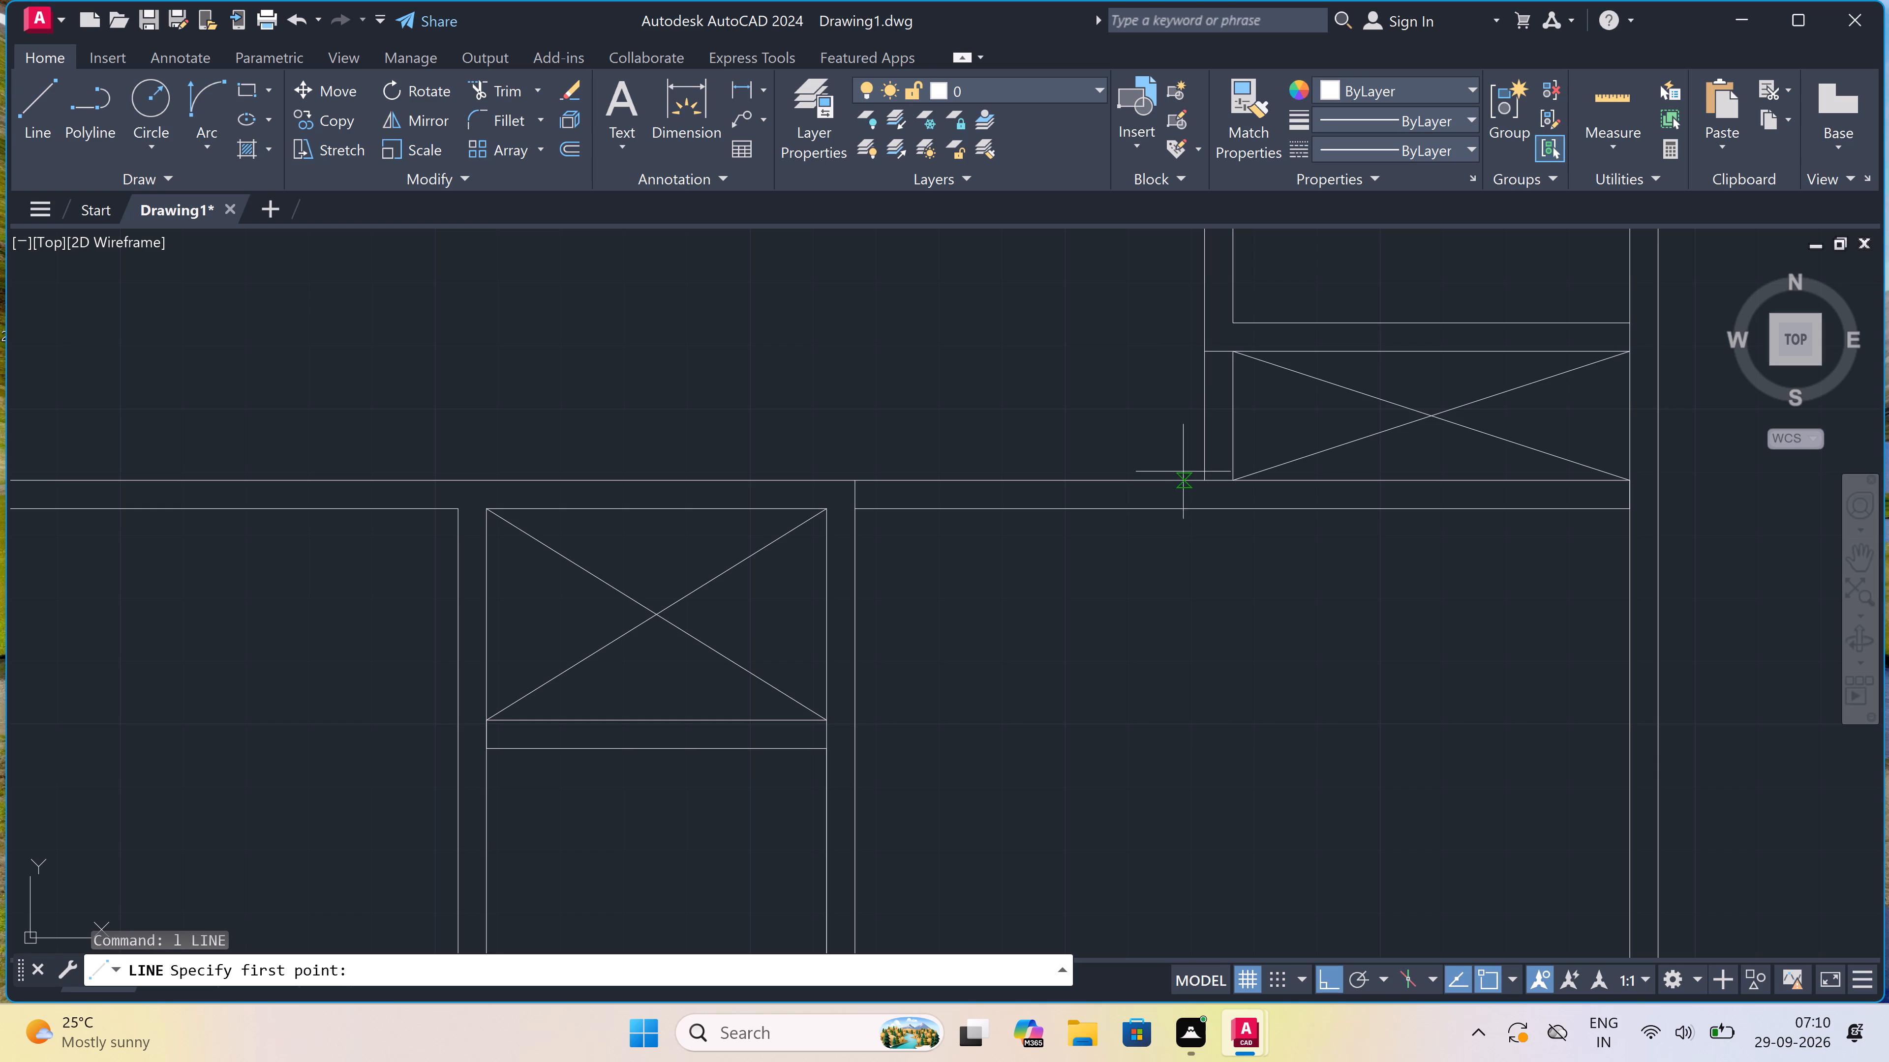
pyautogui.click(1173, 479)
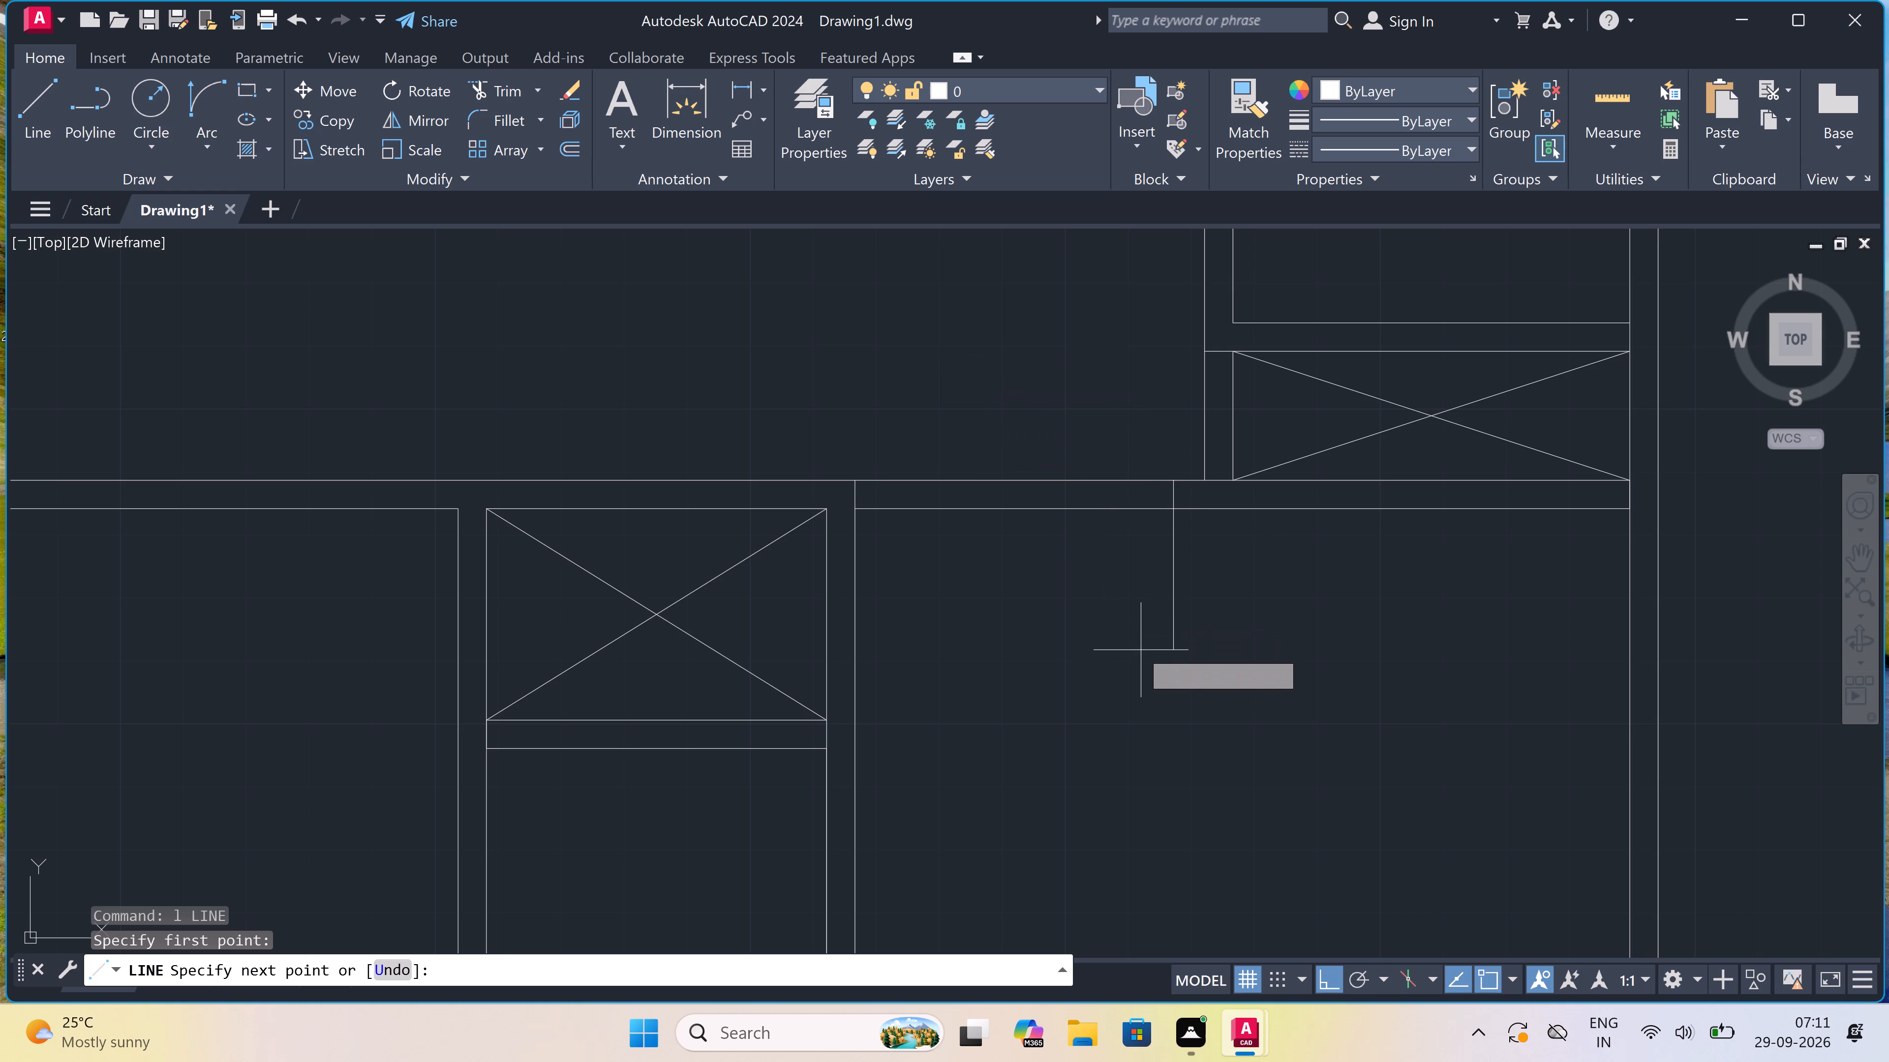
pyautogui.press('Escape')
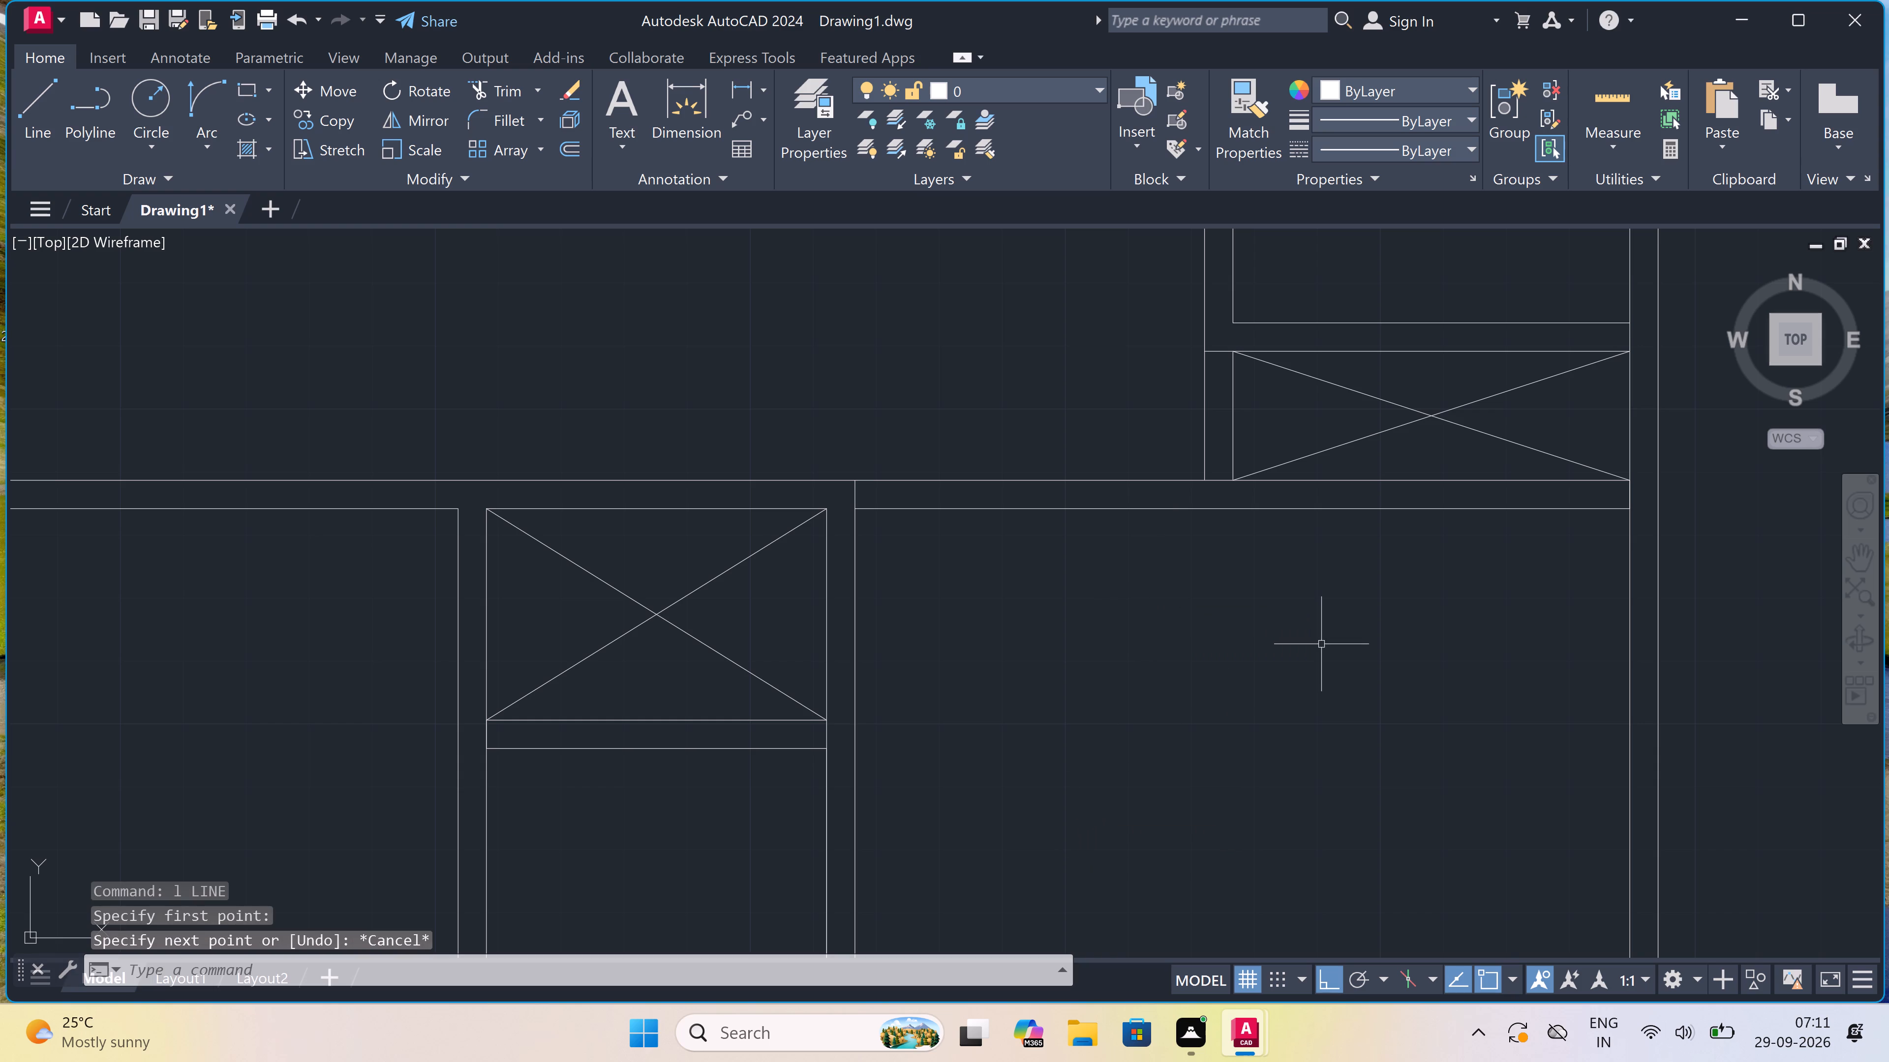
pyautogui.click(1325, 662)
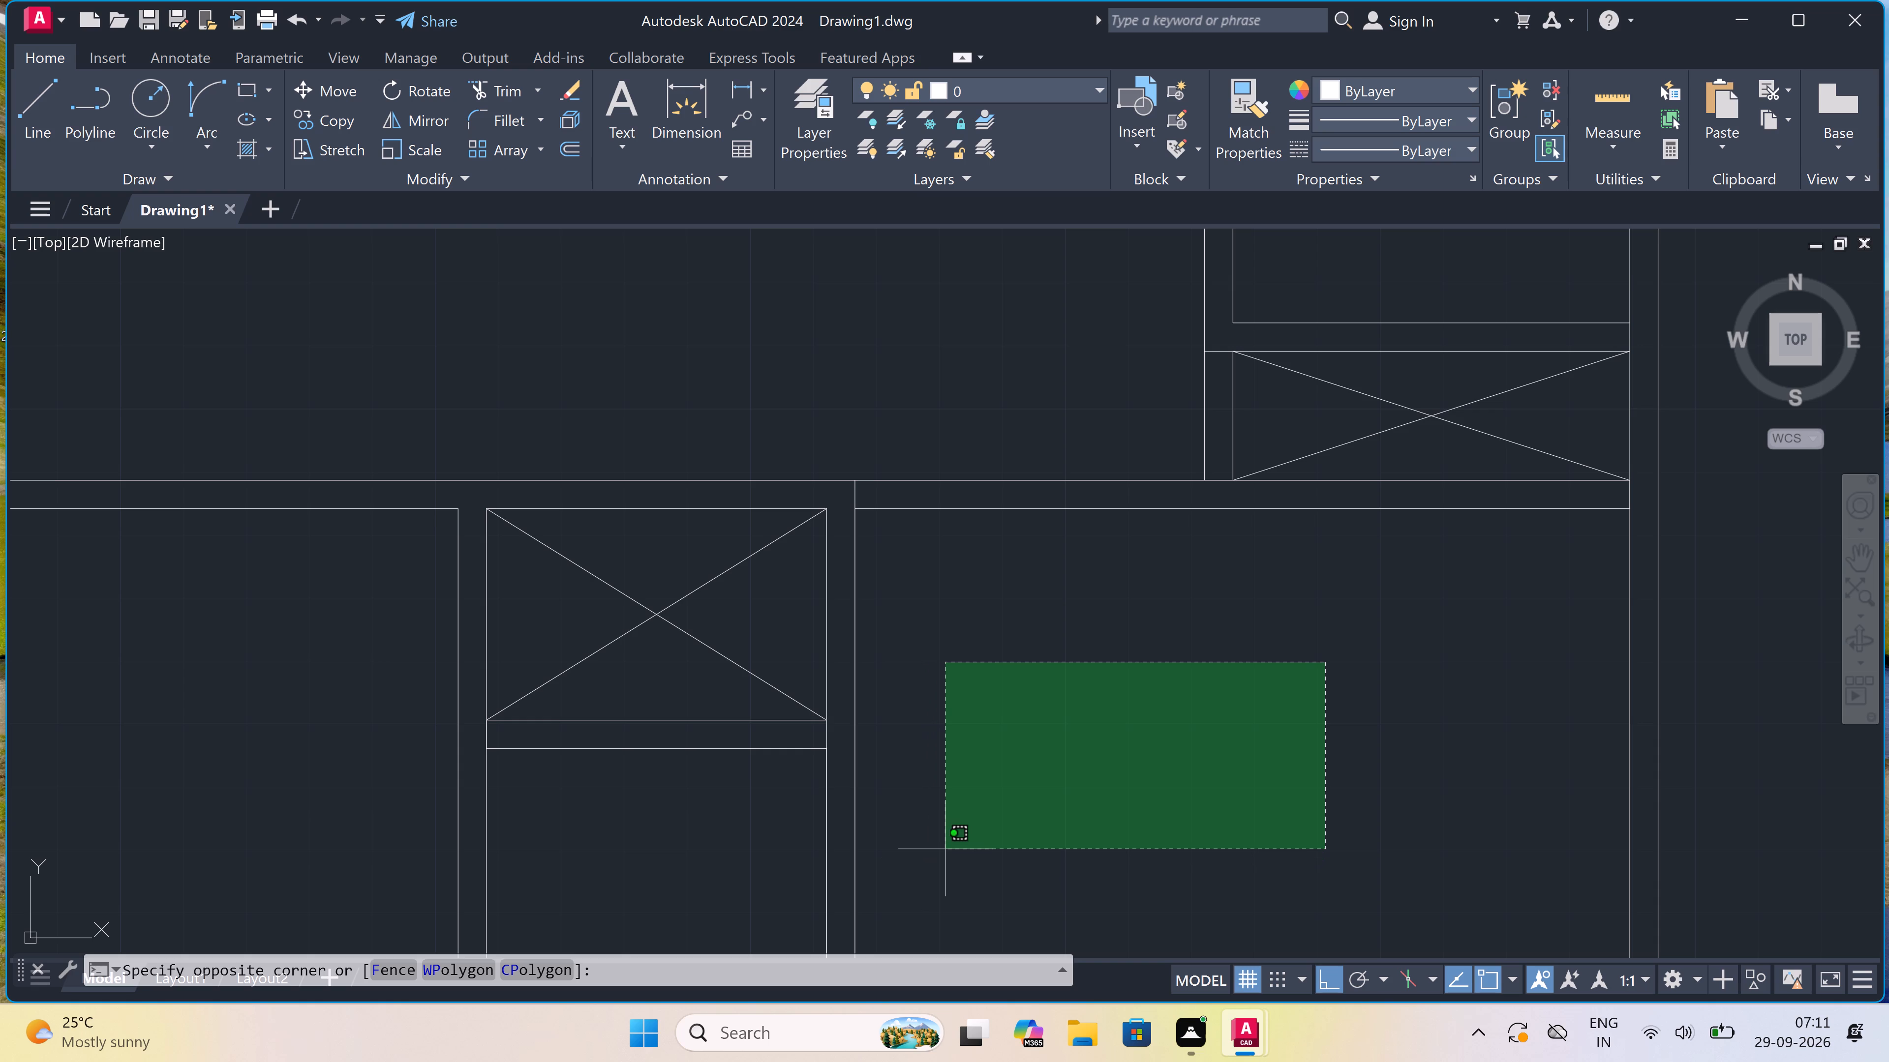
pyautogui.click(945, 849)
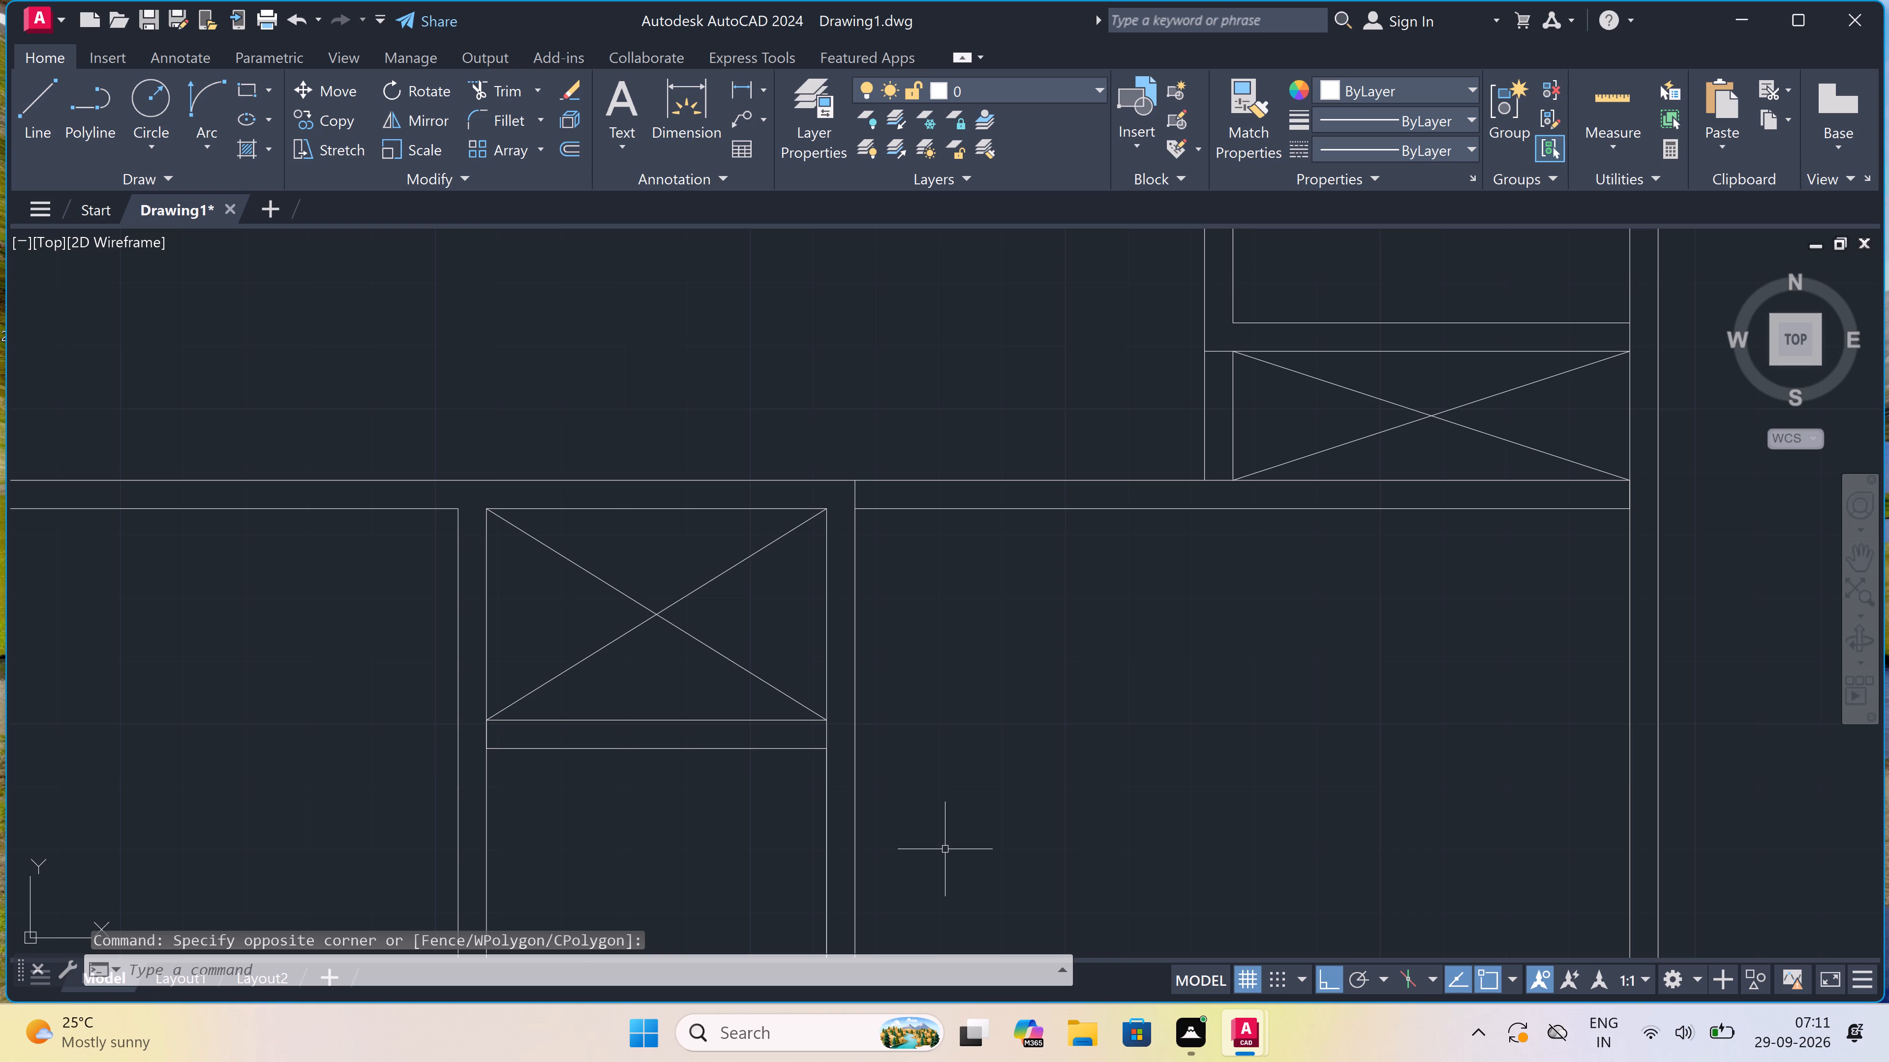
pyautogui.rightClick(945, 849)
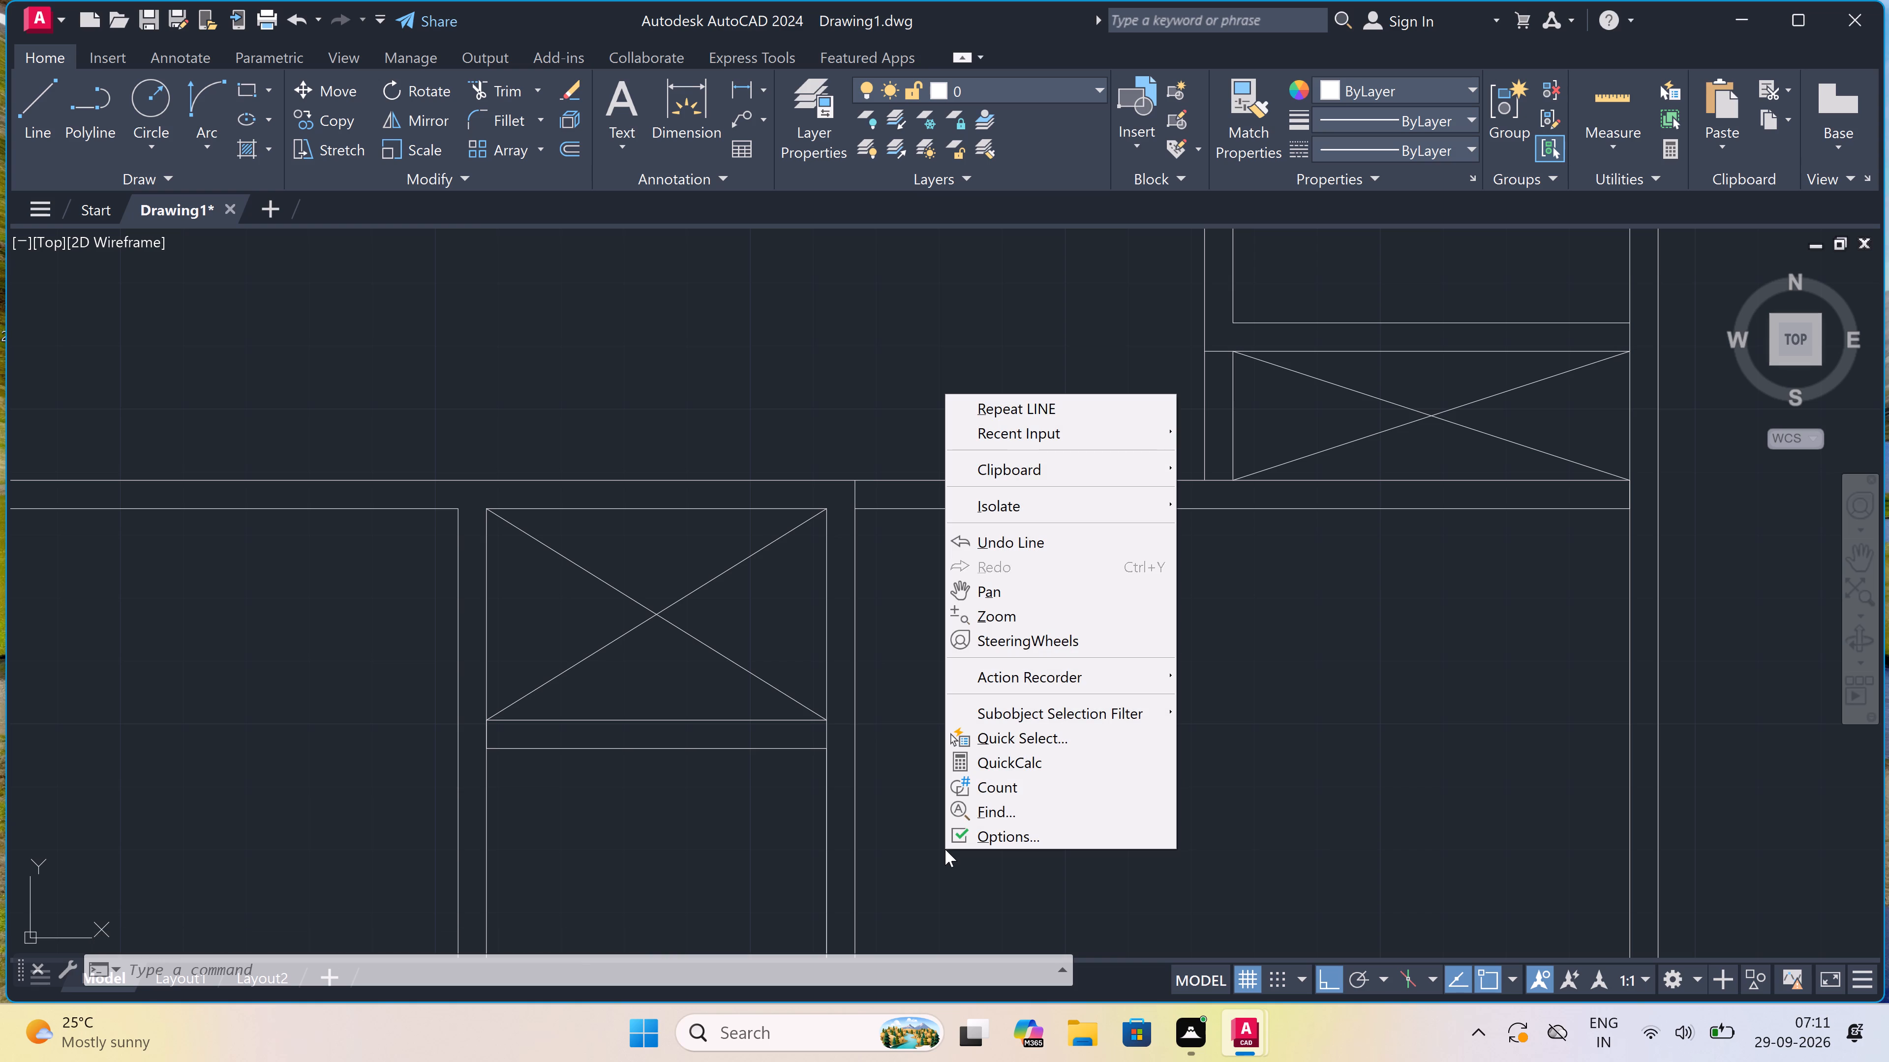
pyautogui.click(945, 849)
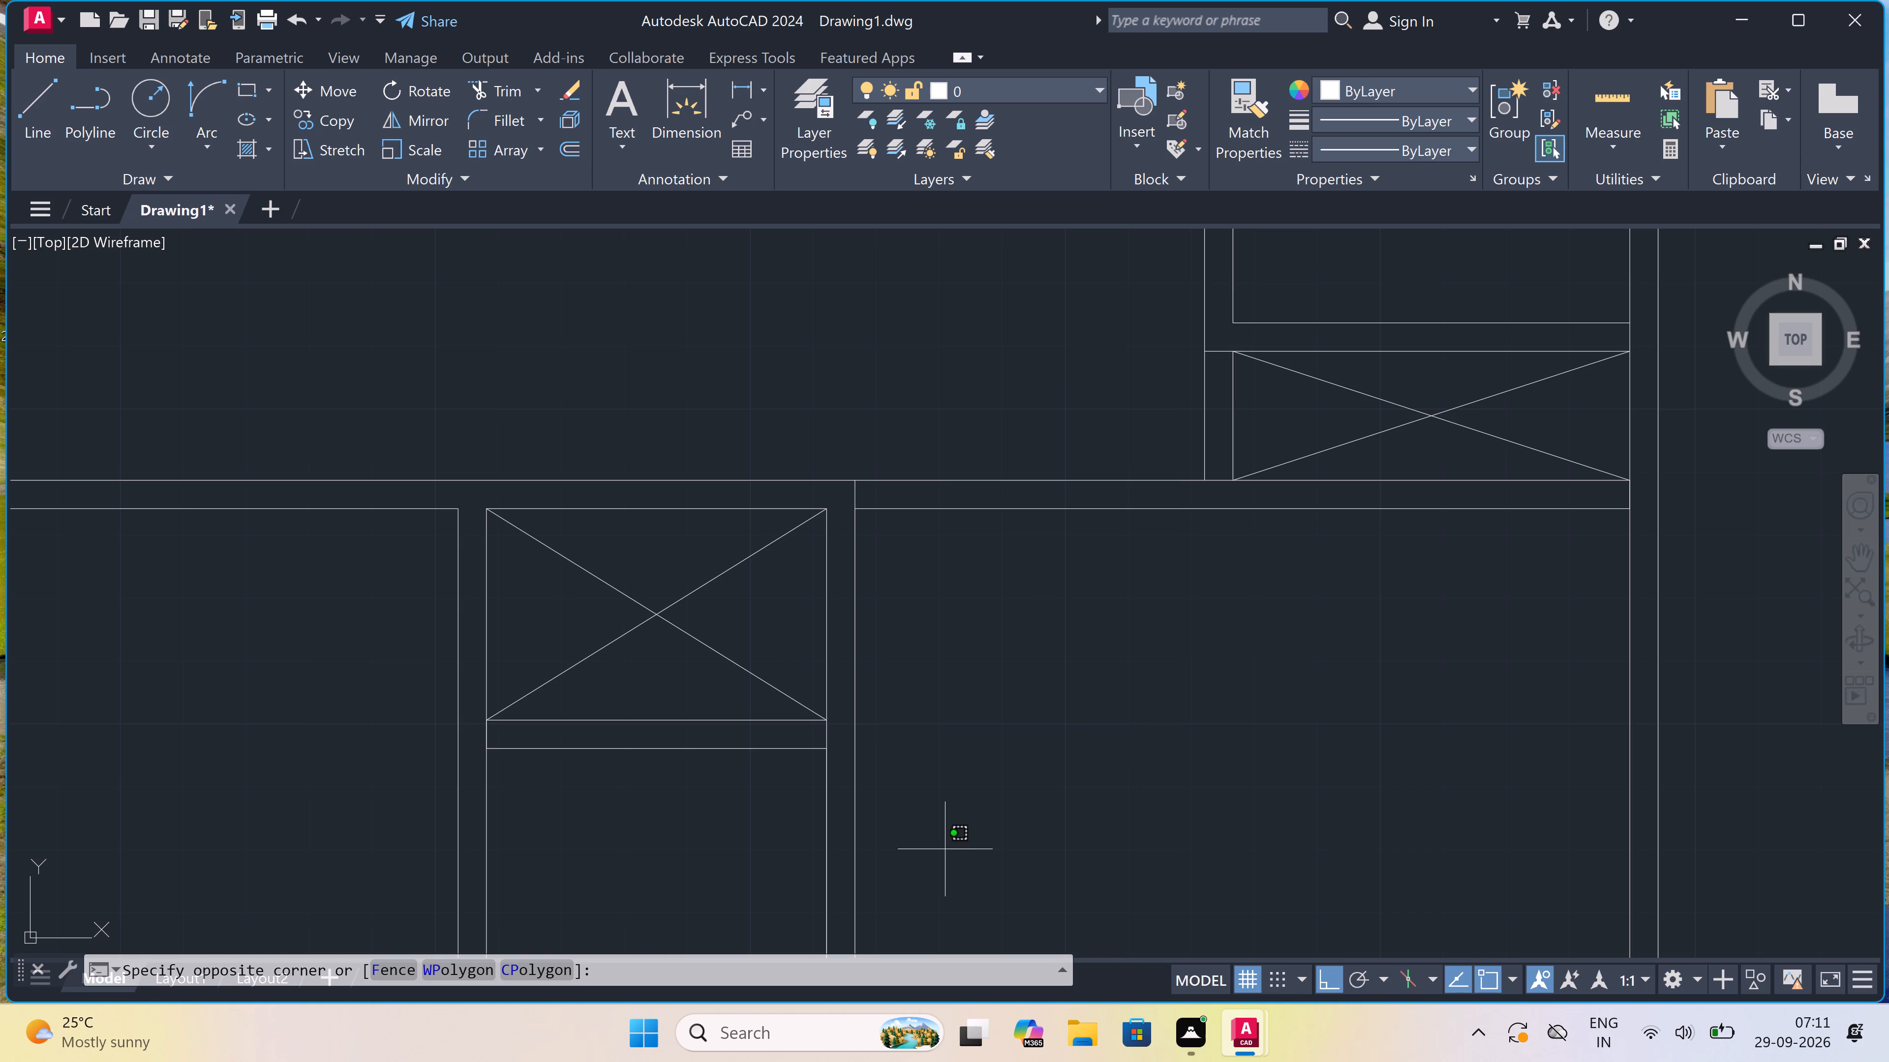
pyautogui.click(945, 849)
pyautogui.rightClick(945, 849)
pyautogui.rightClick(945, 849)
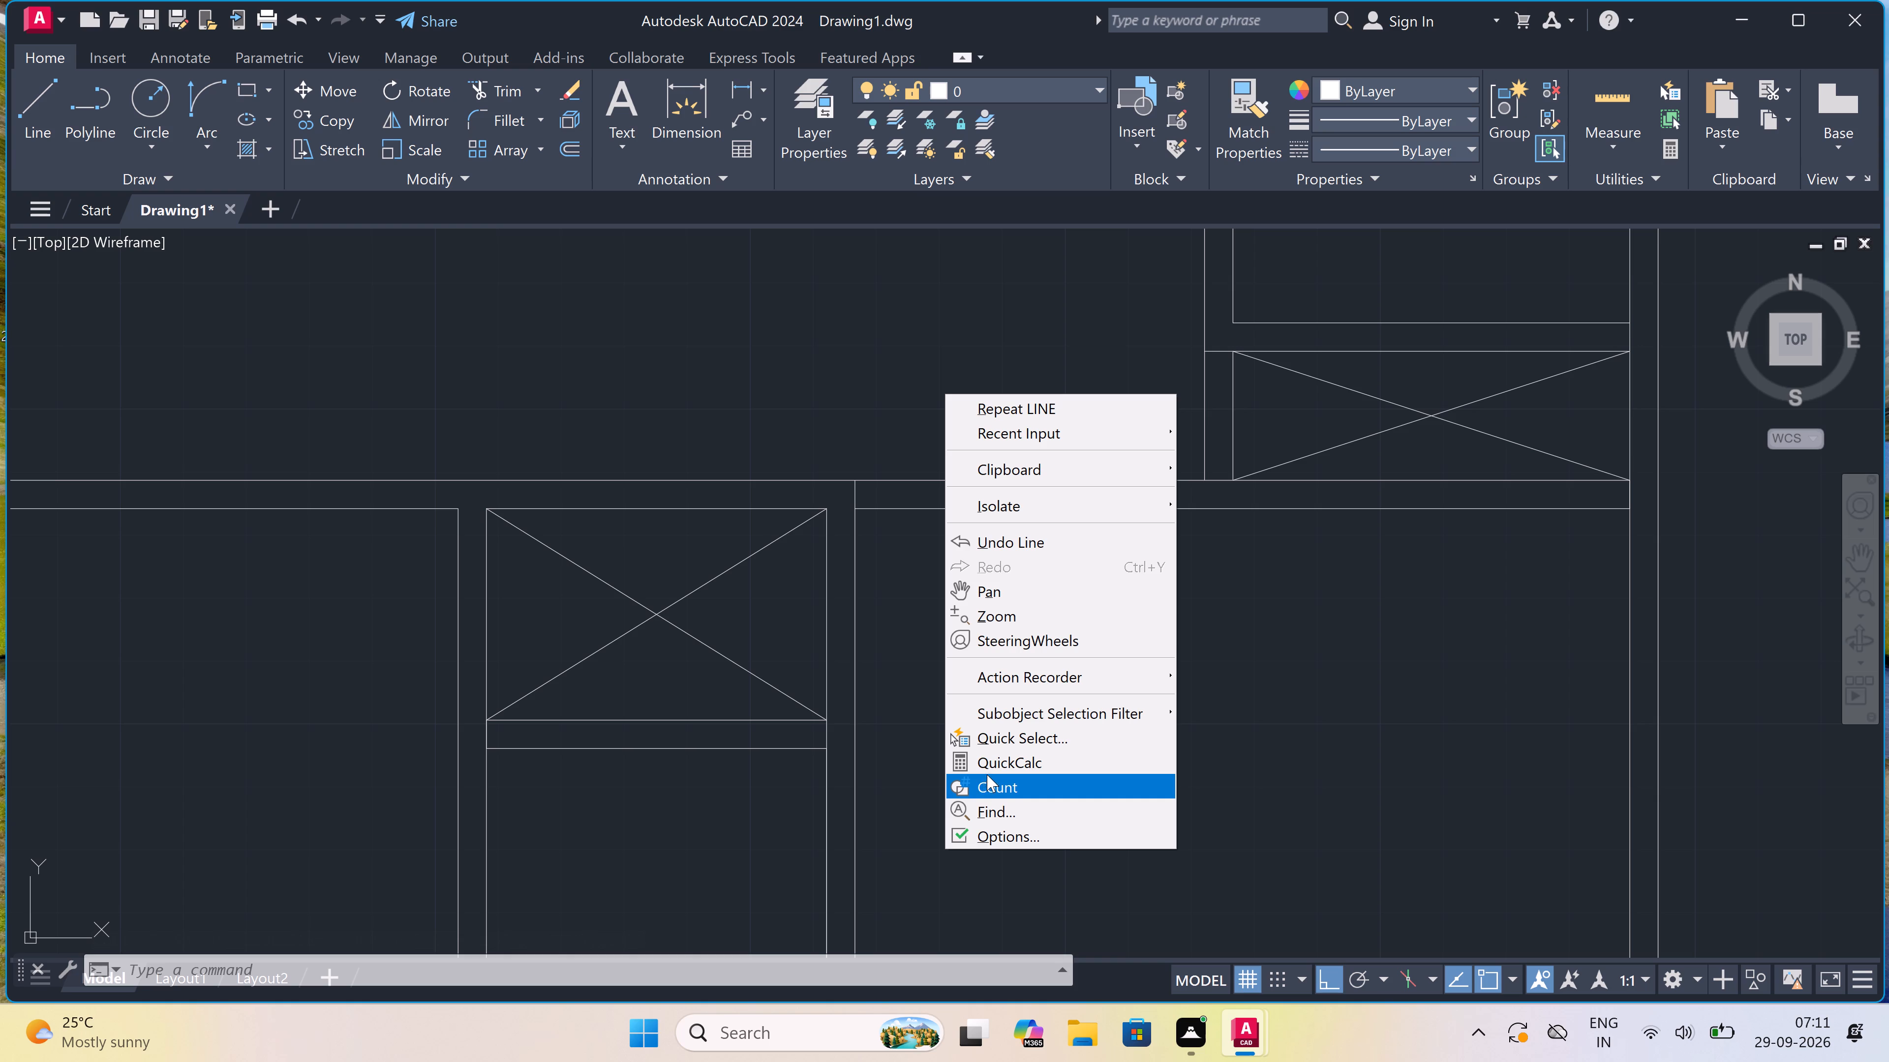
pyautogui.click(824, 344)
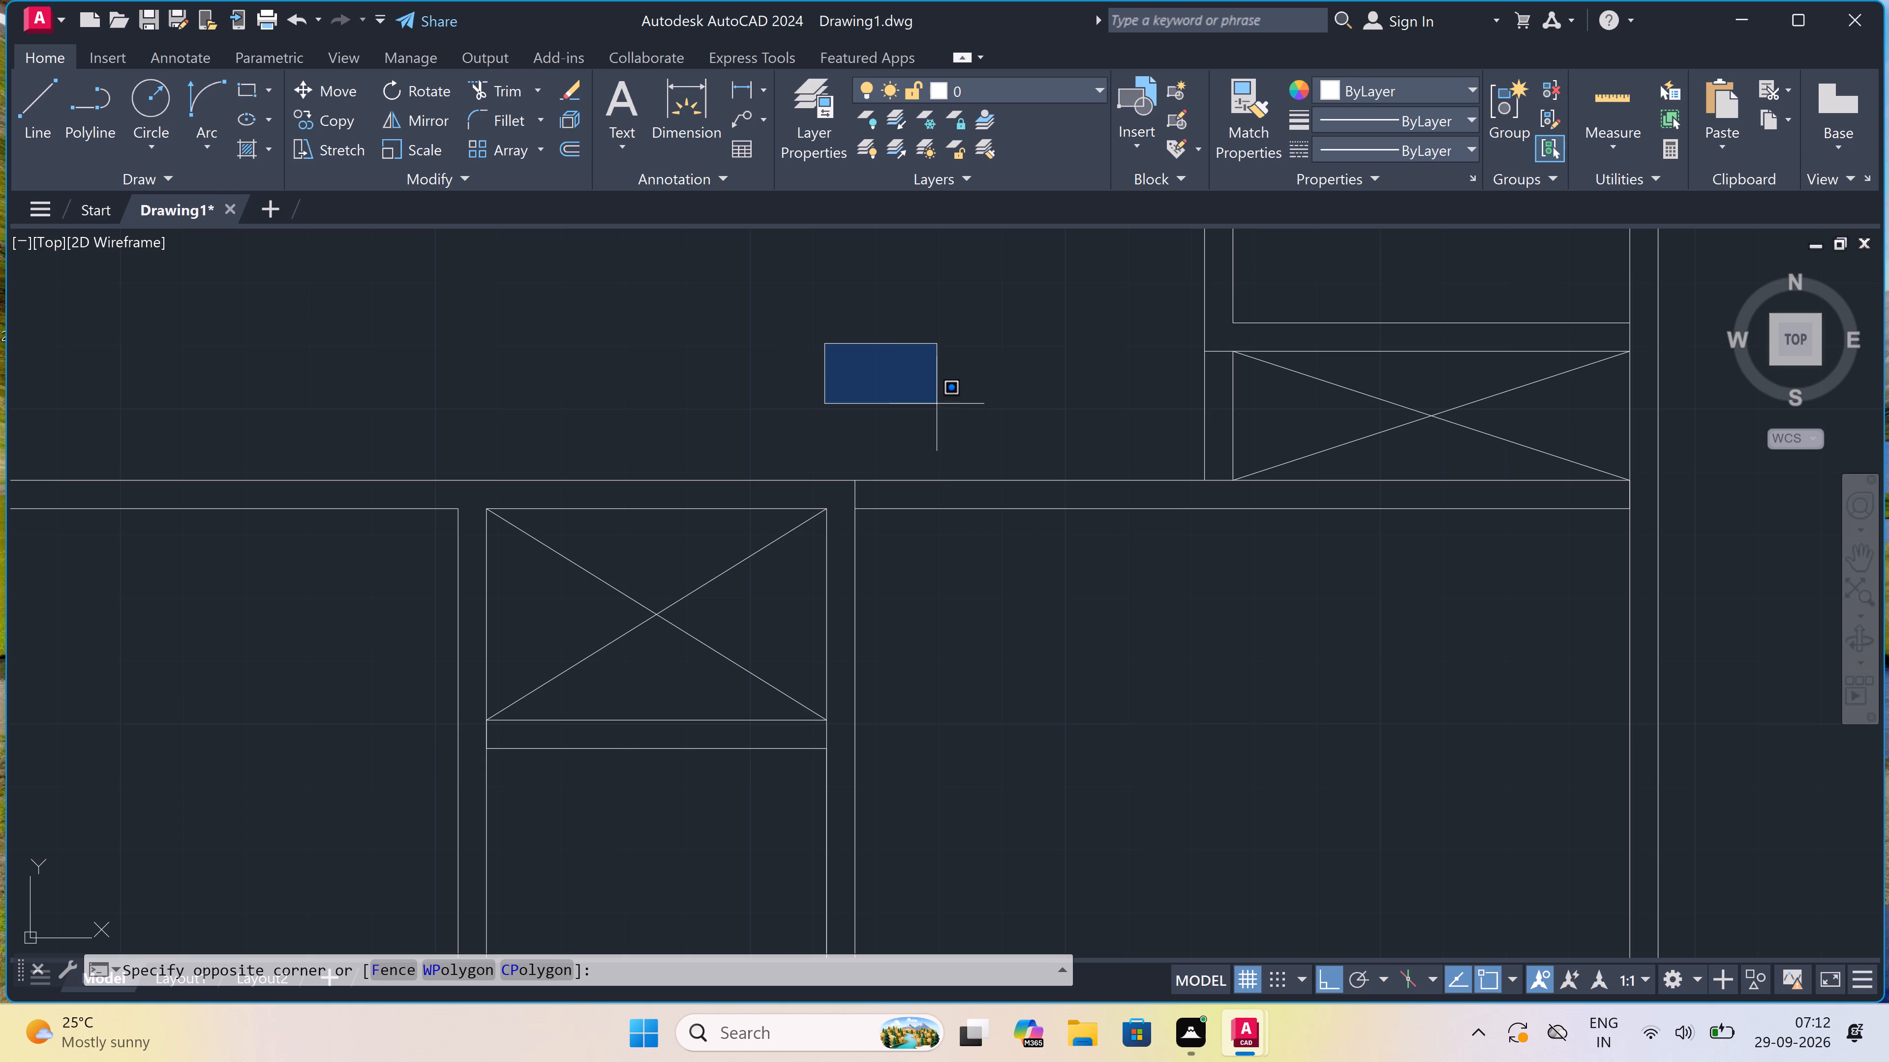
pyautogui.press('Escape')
# Draw a door jamb across the horizontal wall just west of the northeast crossed shaft, with a 2" stop westward from its midpoint and a 3' leaf southward.
pyautogui.press('l')
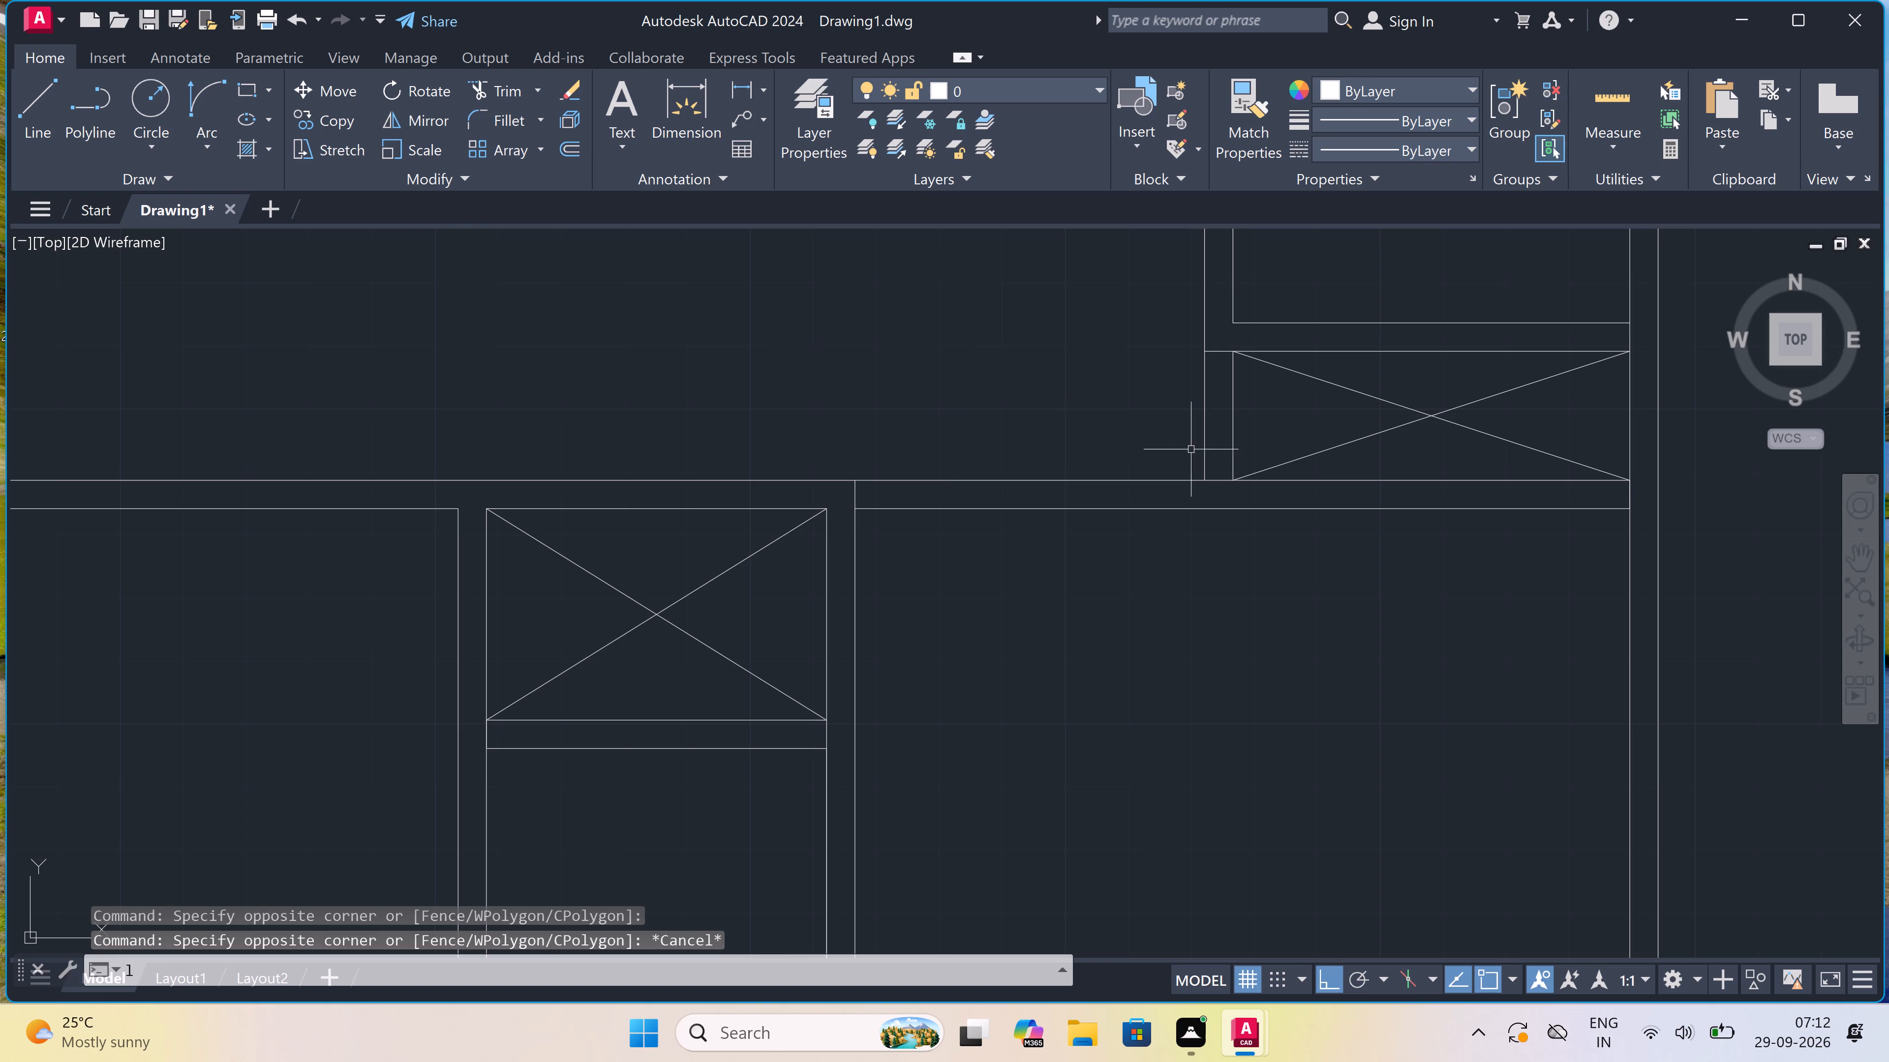
pyautogui.press('space')
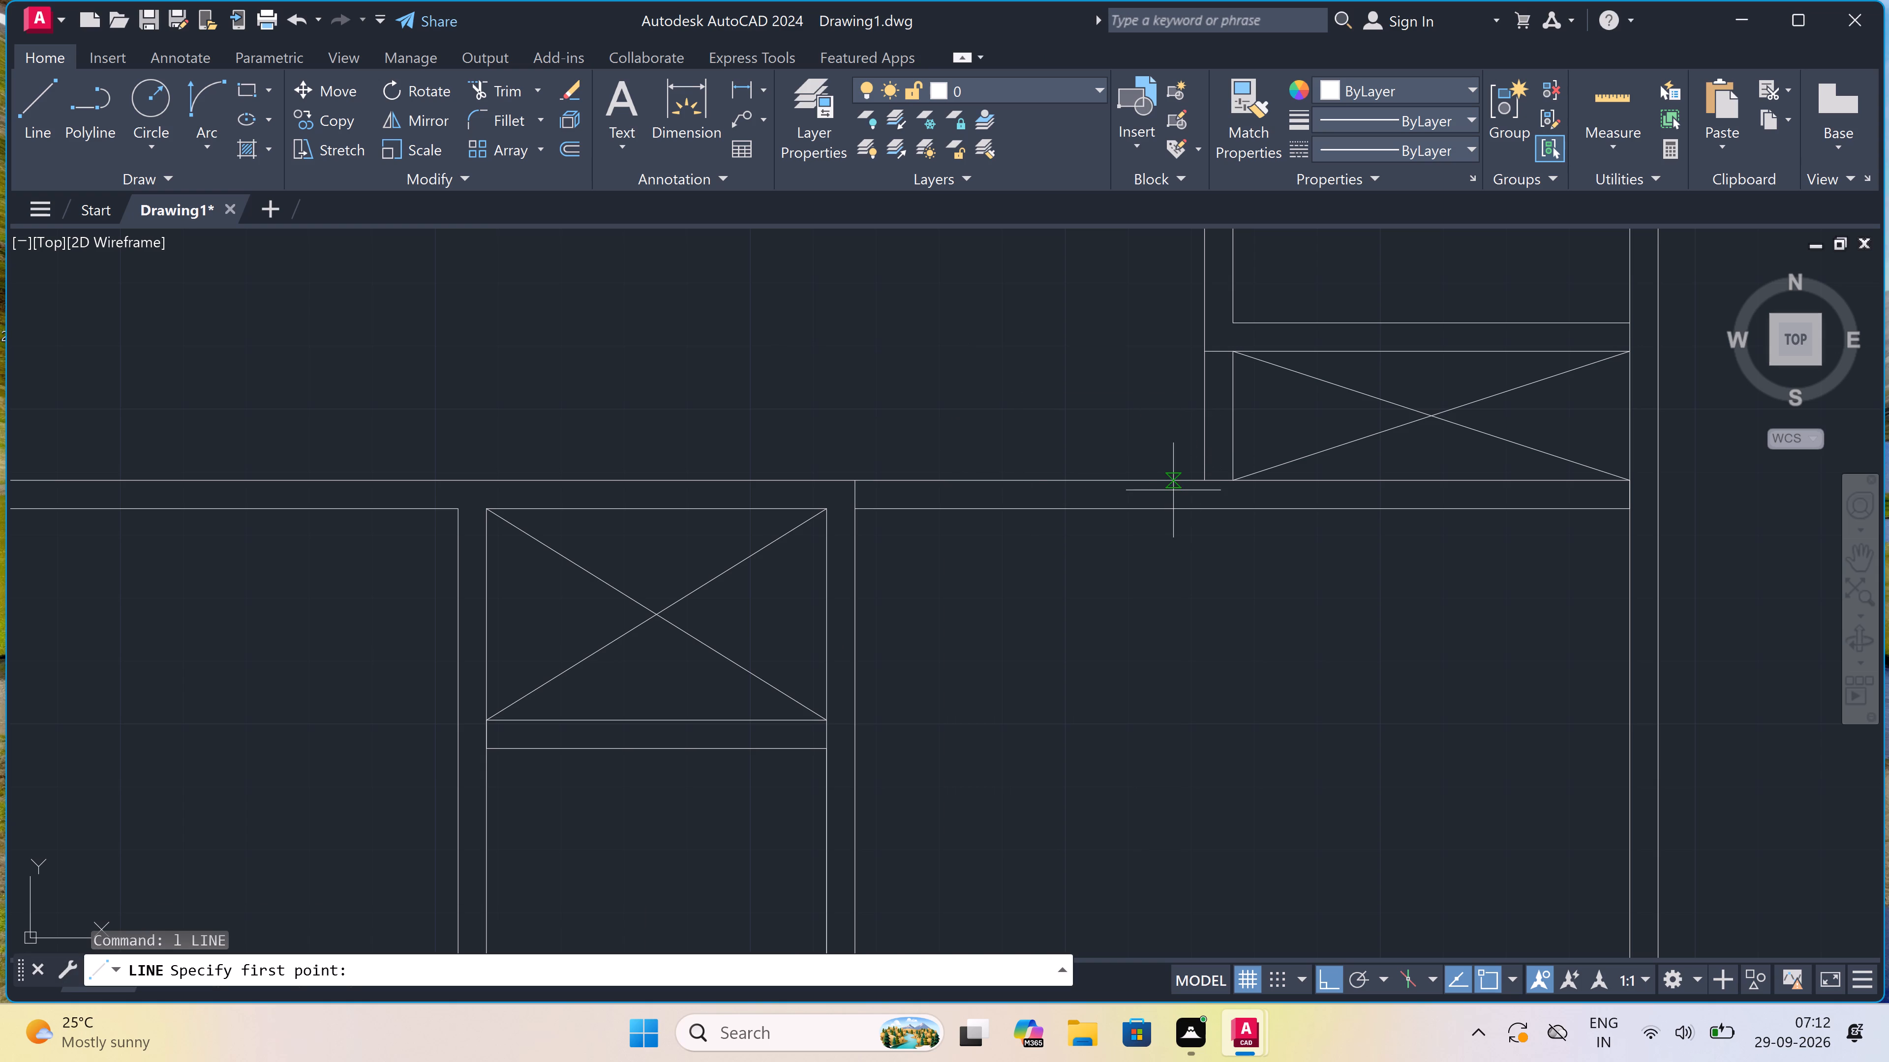
pyautogui.click(1170, 472)
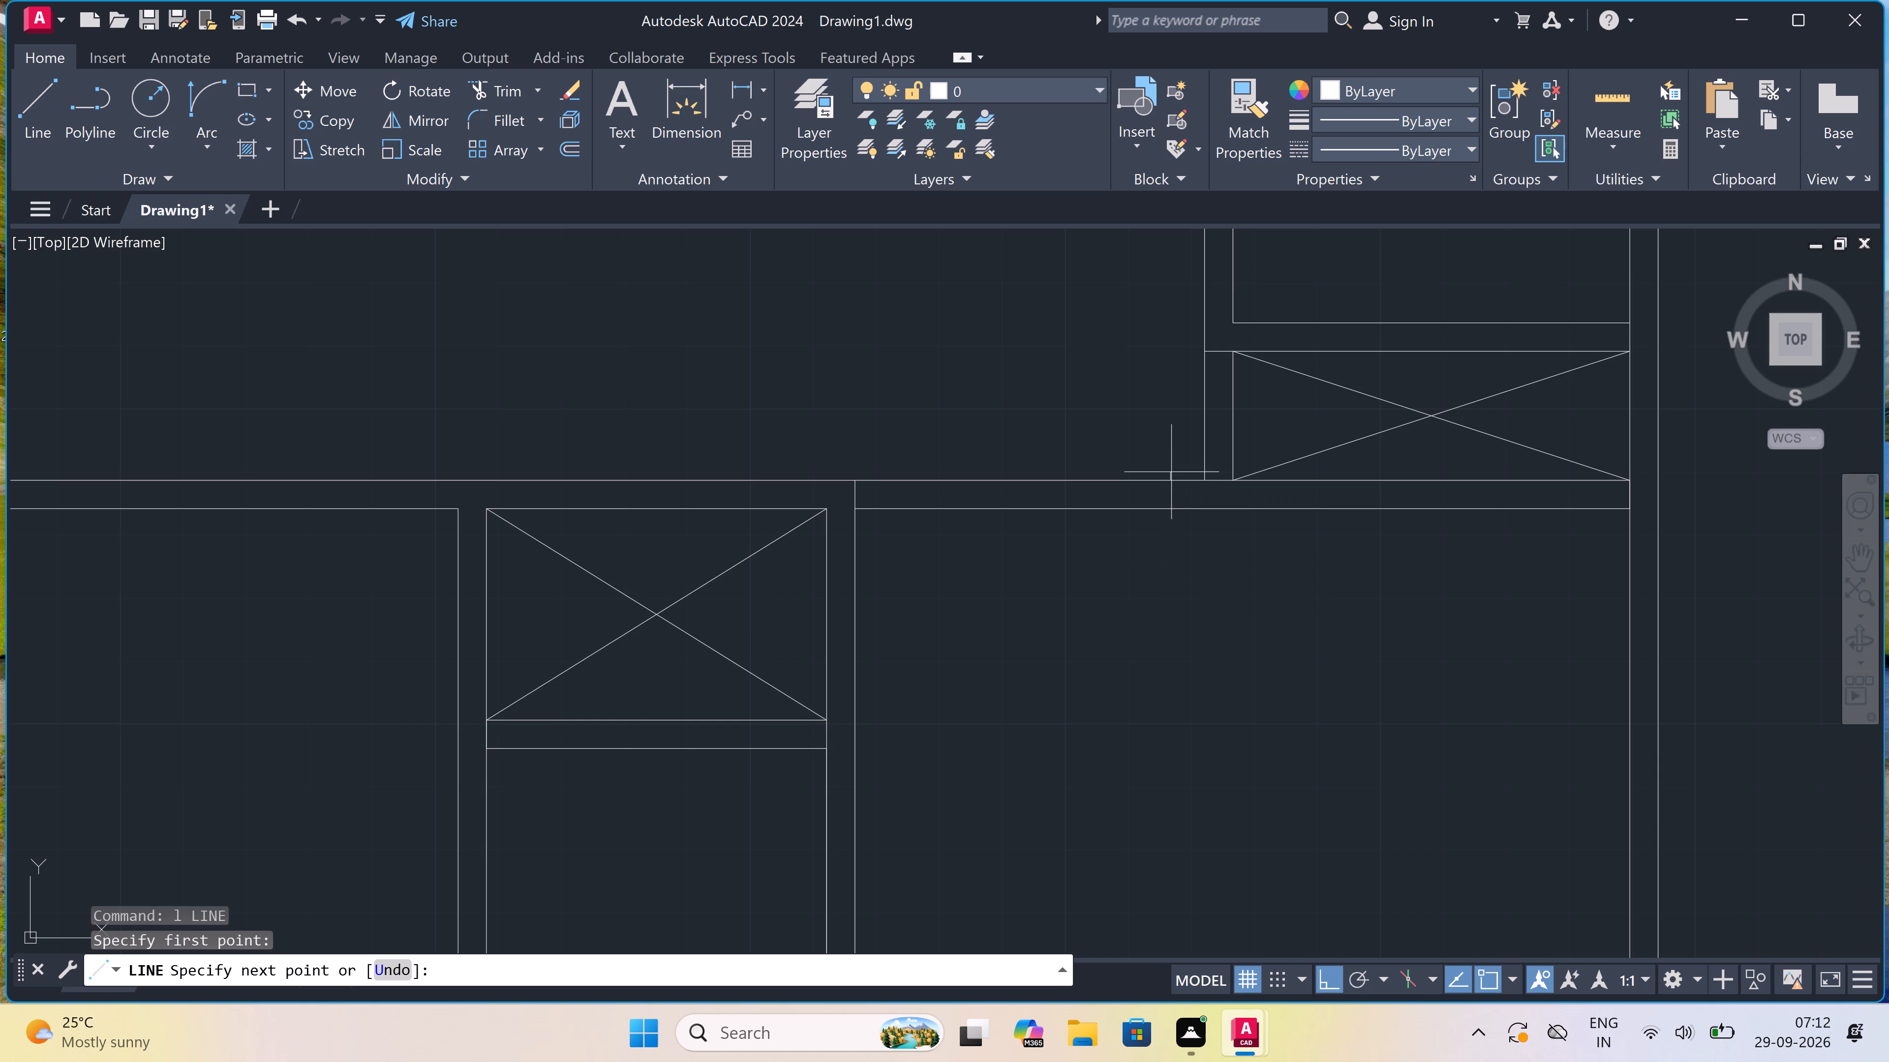
pyautogui.click(1171, 506)
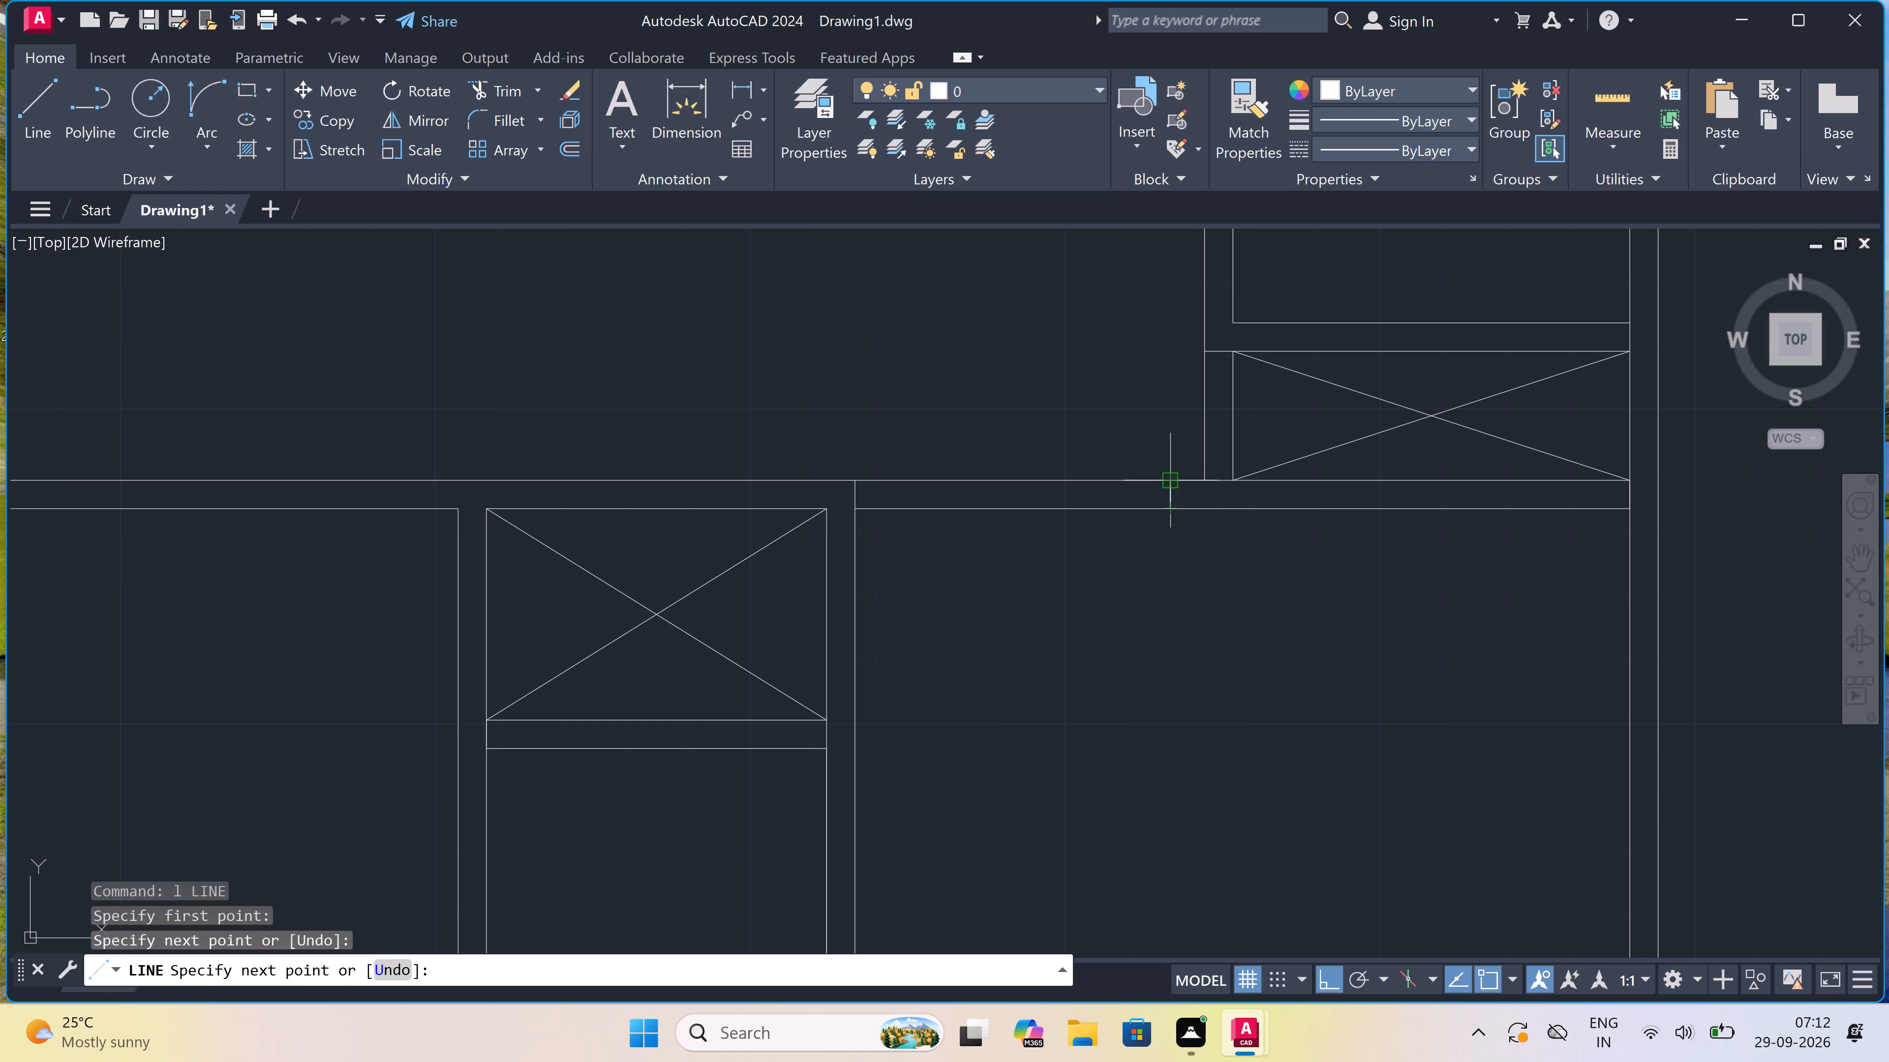
pyautogui.tripleClick(1171, 498)
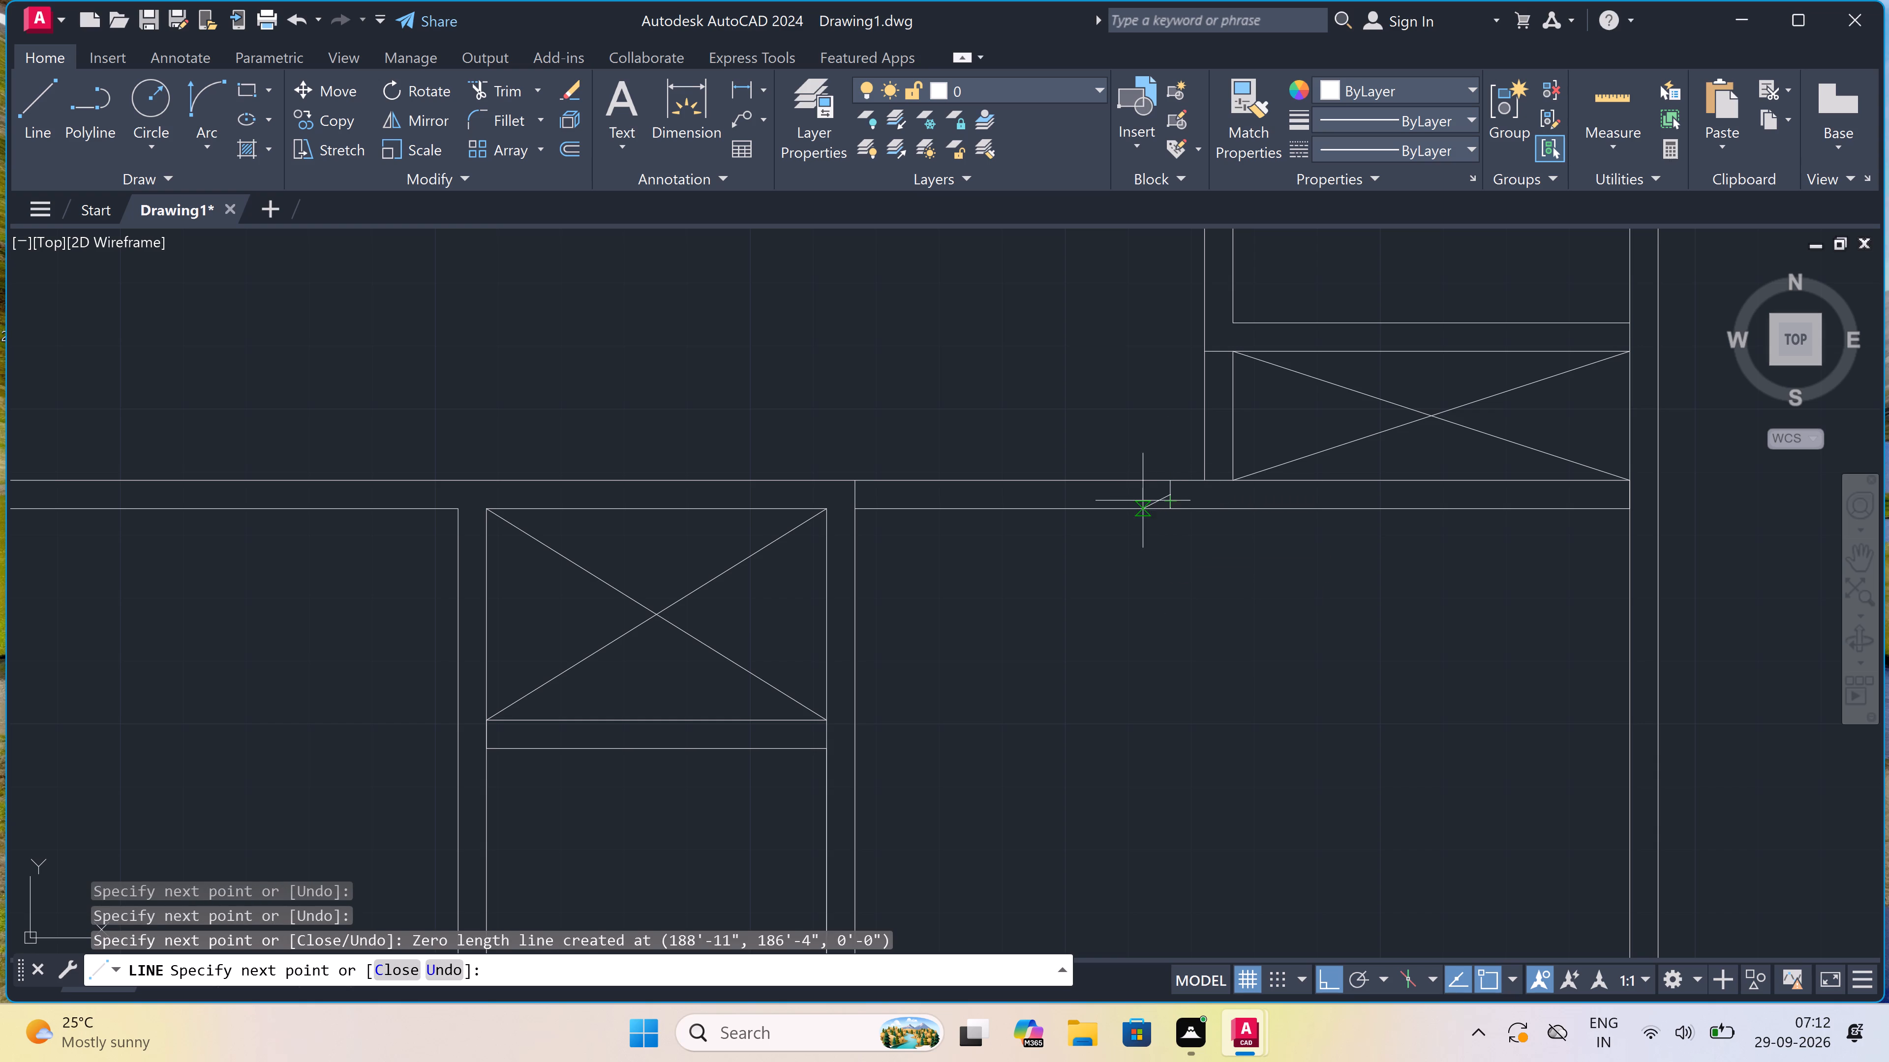
pyautogui.write('2"')
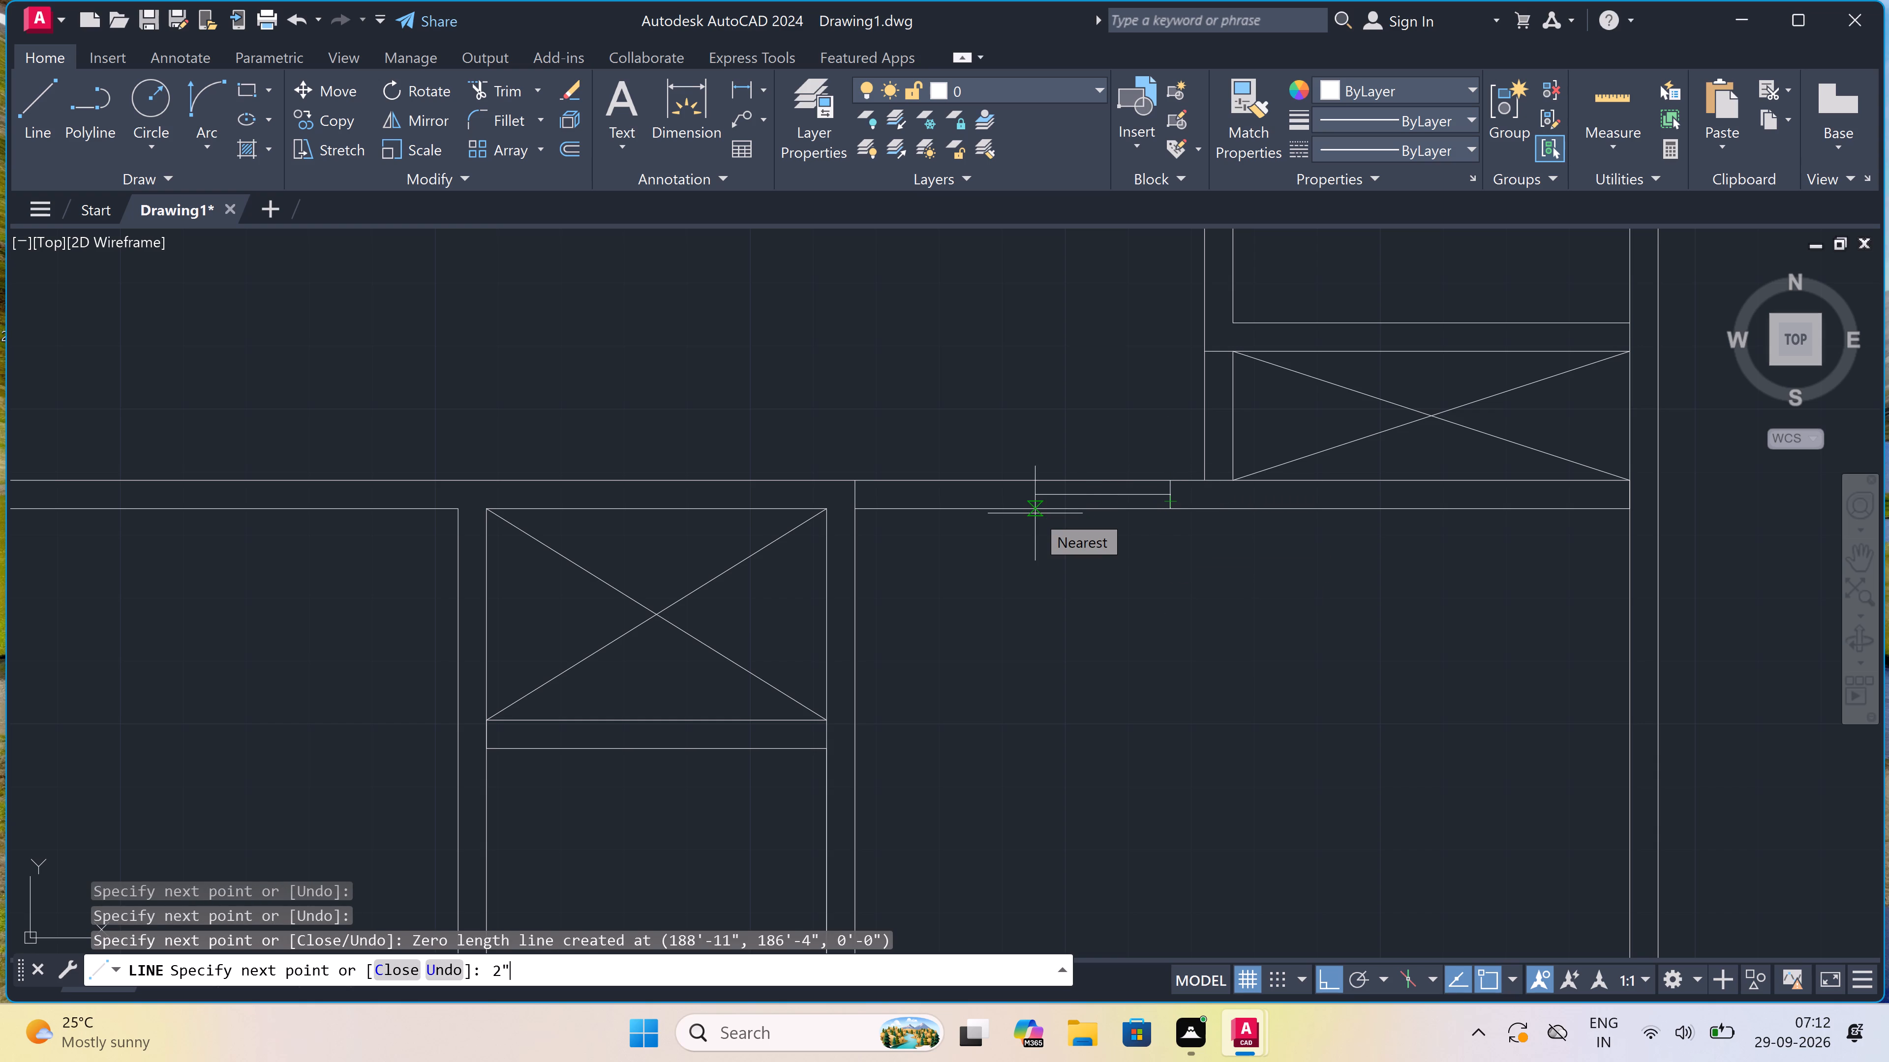
pyautogui.press('space')
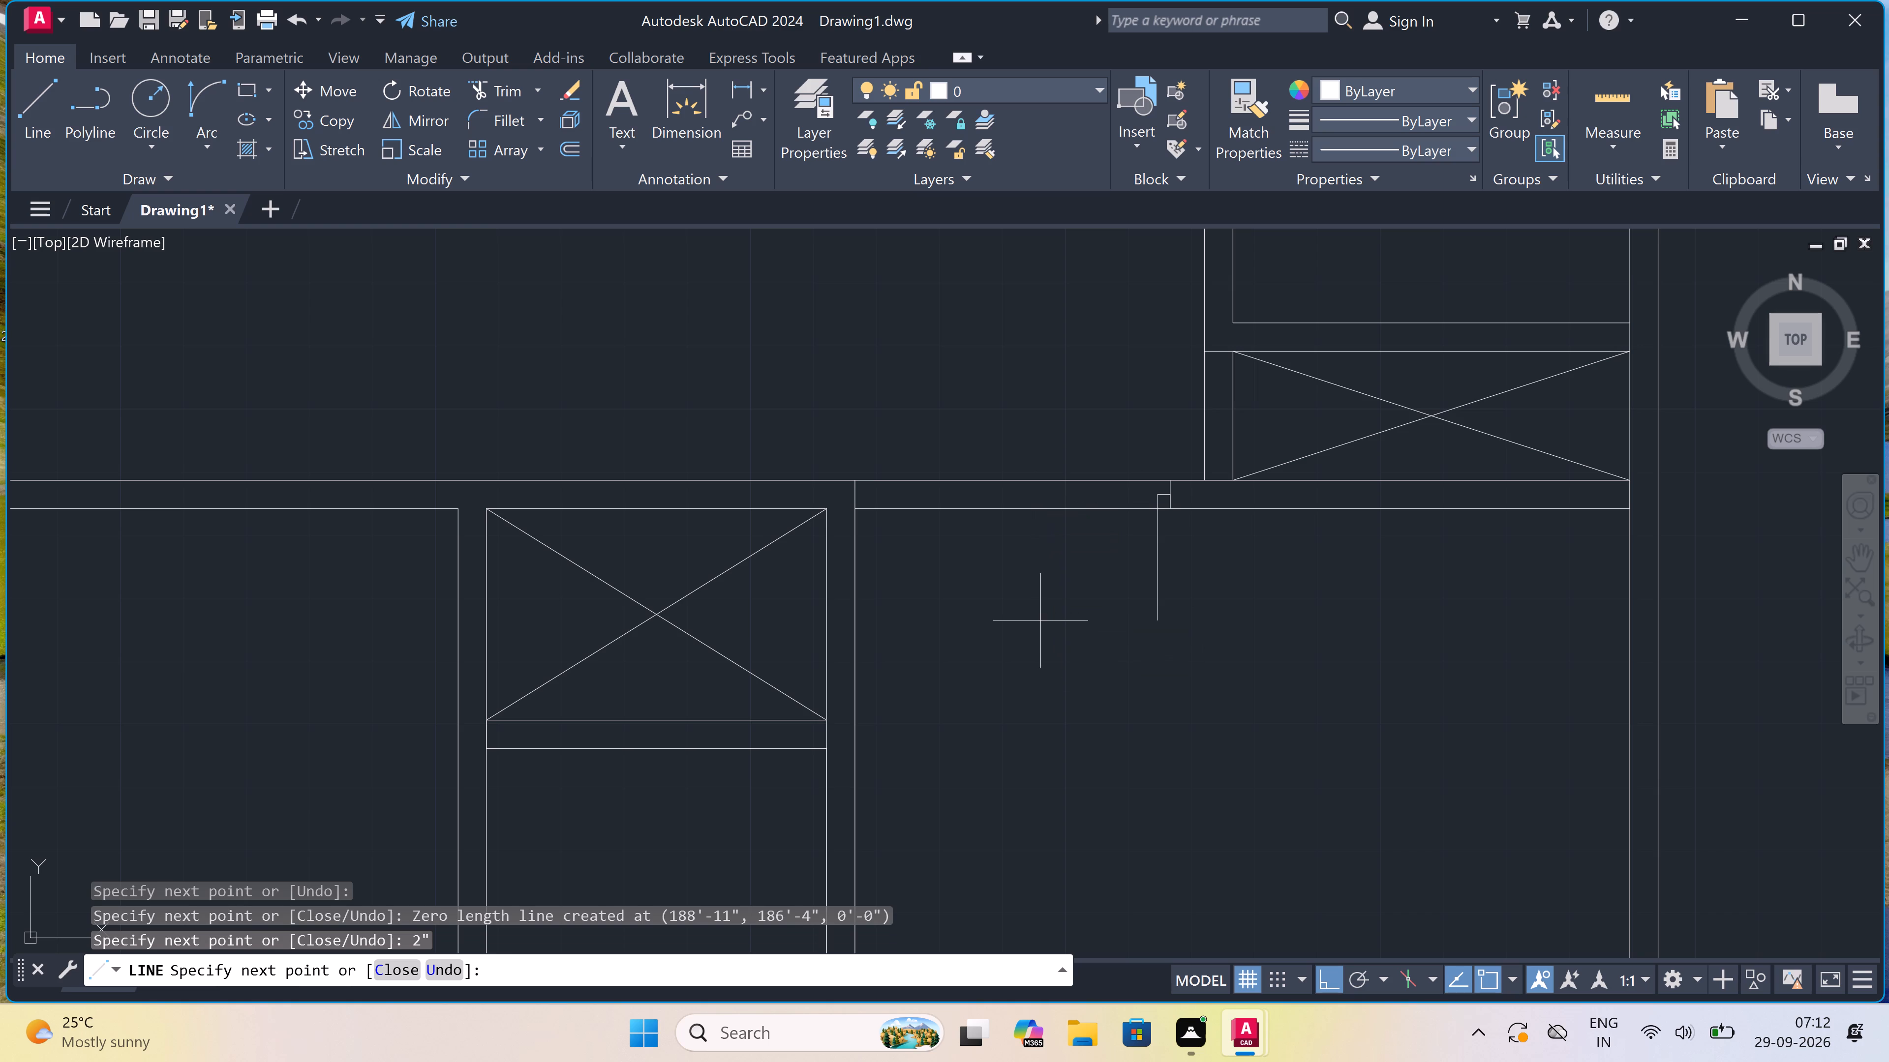
pyautogui.write("3'")
pyautogui.press('space')
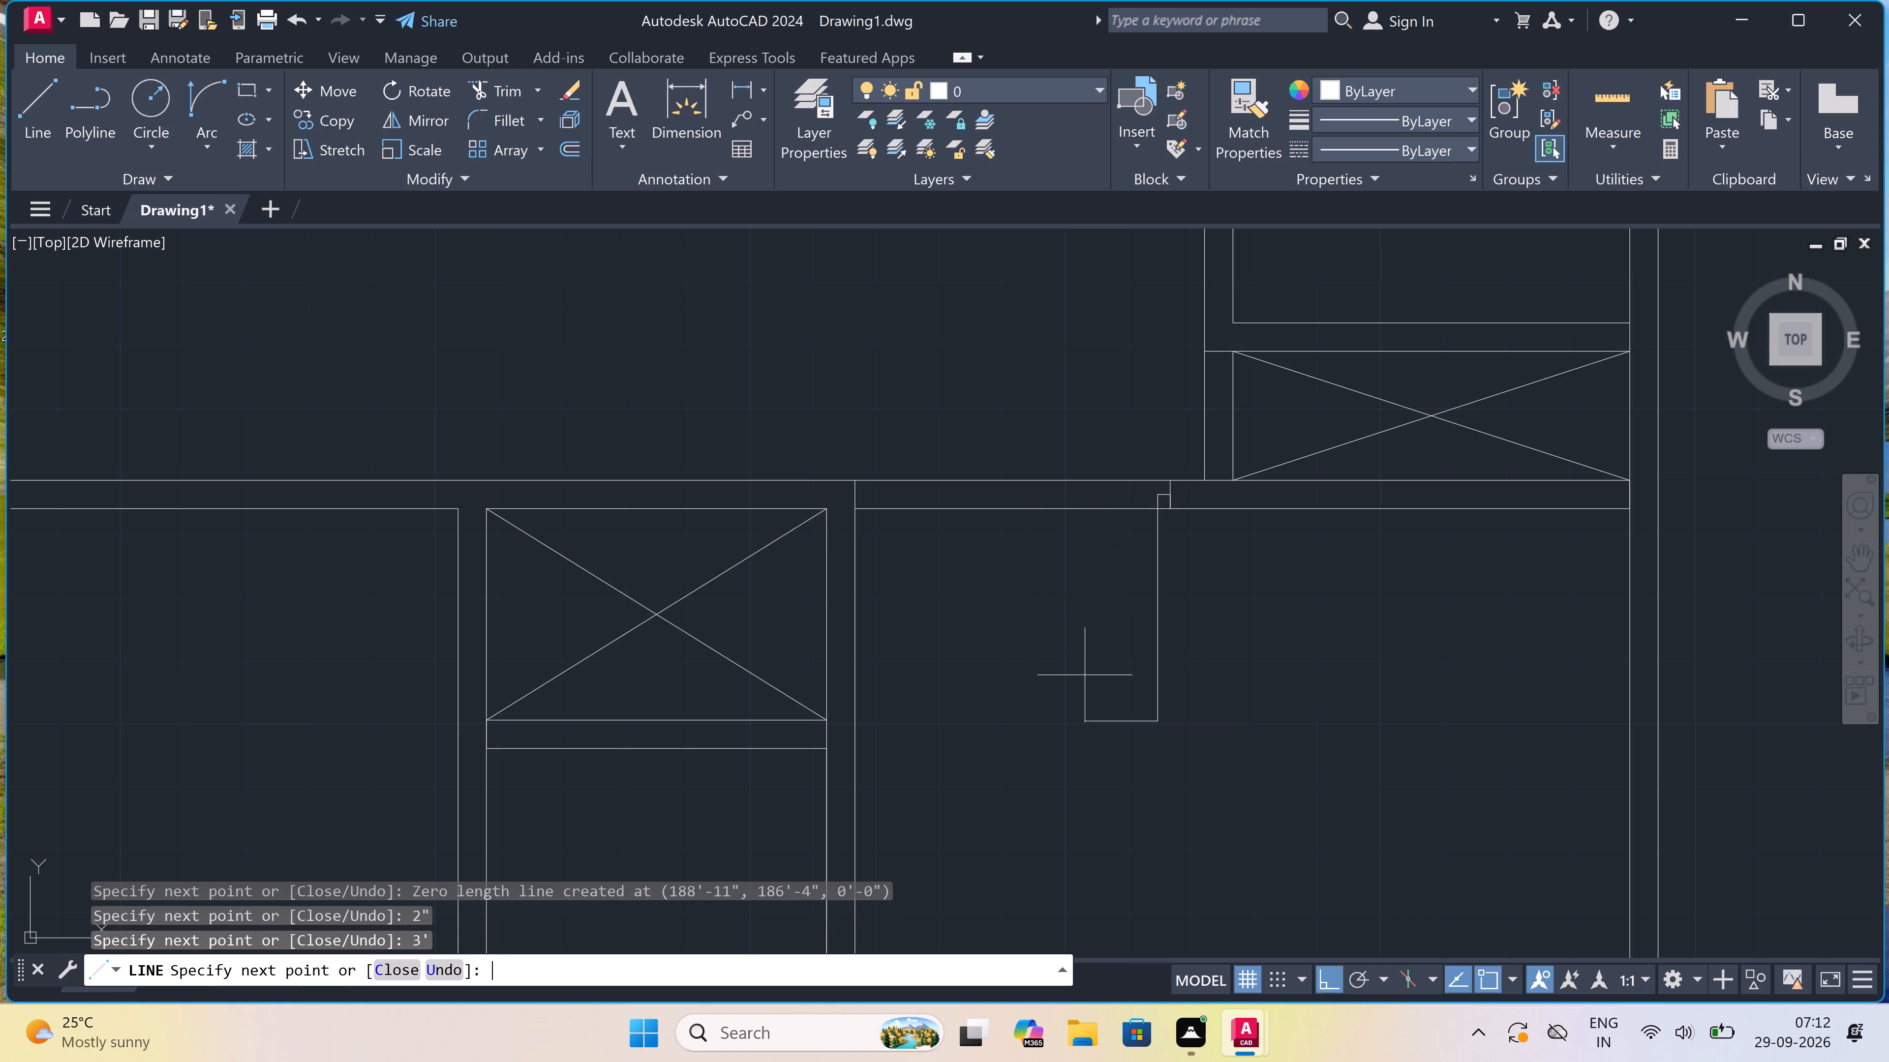
pyautogui.press('Escape')
# Draw the opposite jamb line across the same wall near the other crossed shaft, with a 2" stop running east from its midpoint.
pyautogui.press('space')
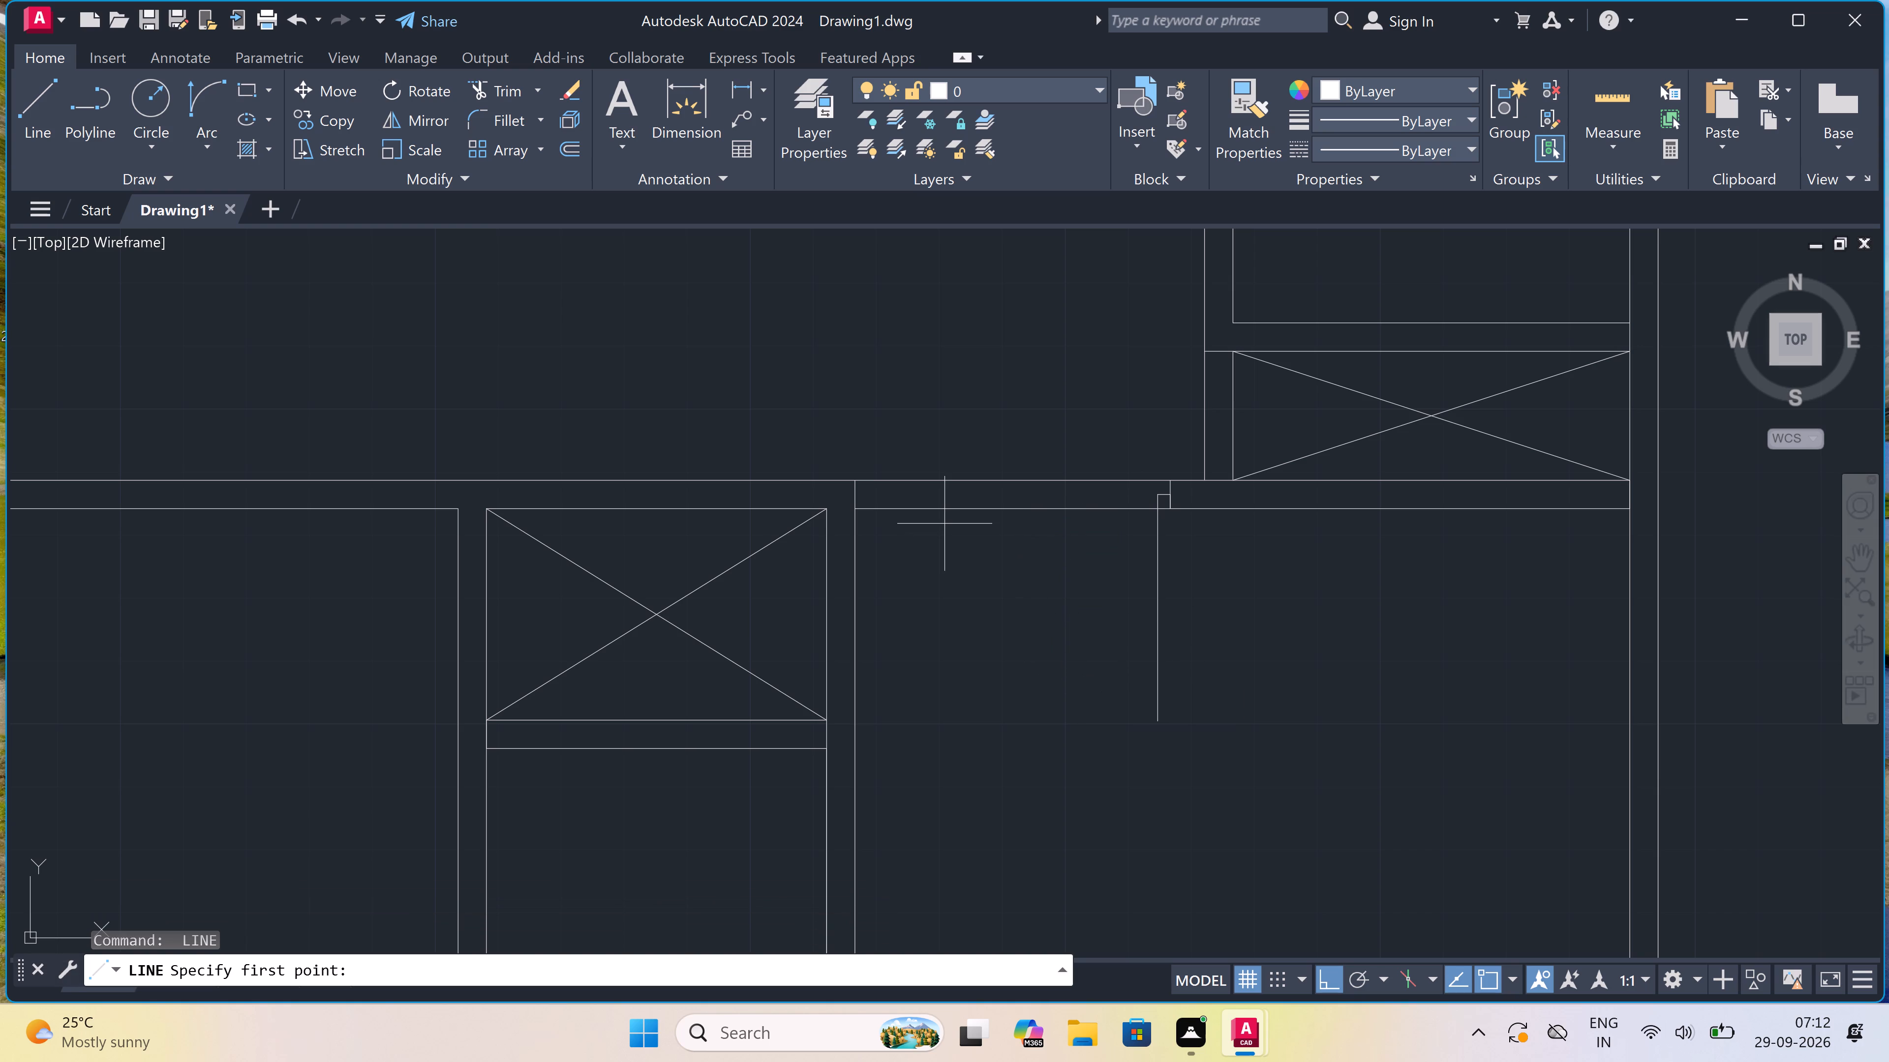
pyautogui.click(925, 507)
pyautogui.click(927, 462)
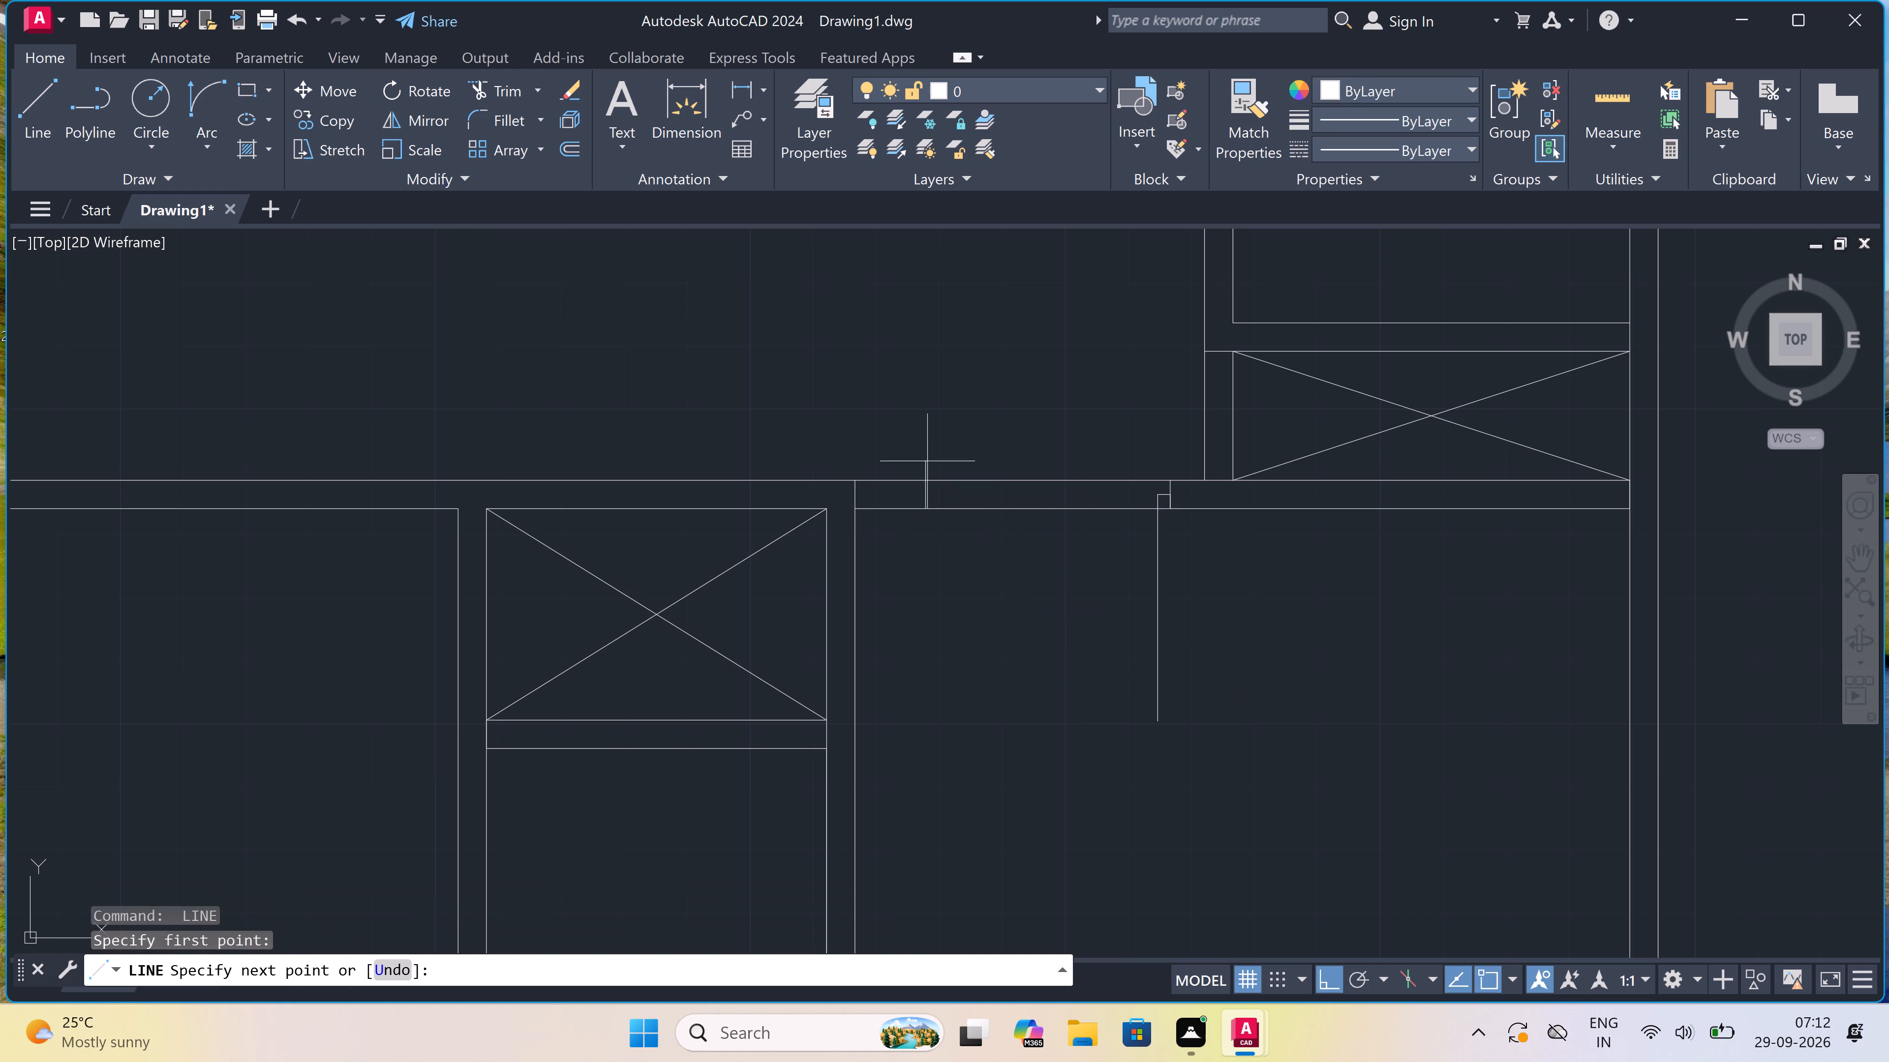
pyautogui.hotkey('ctrl', 'z')
pyautogui.scroll(2, 923, 490)
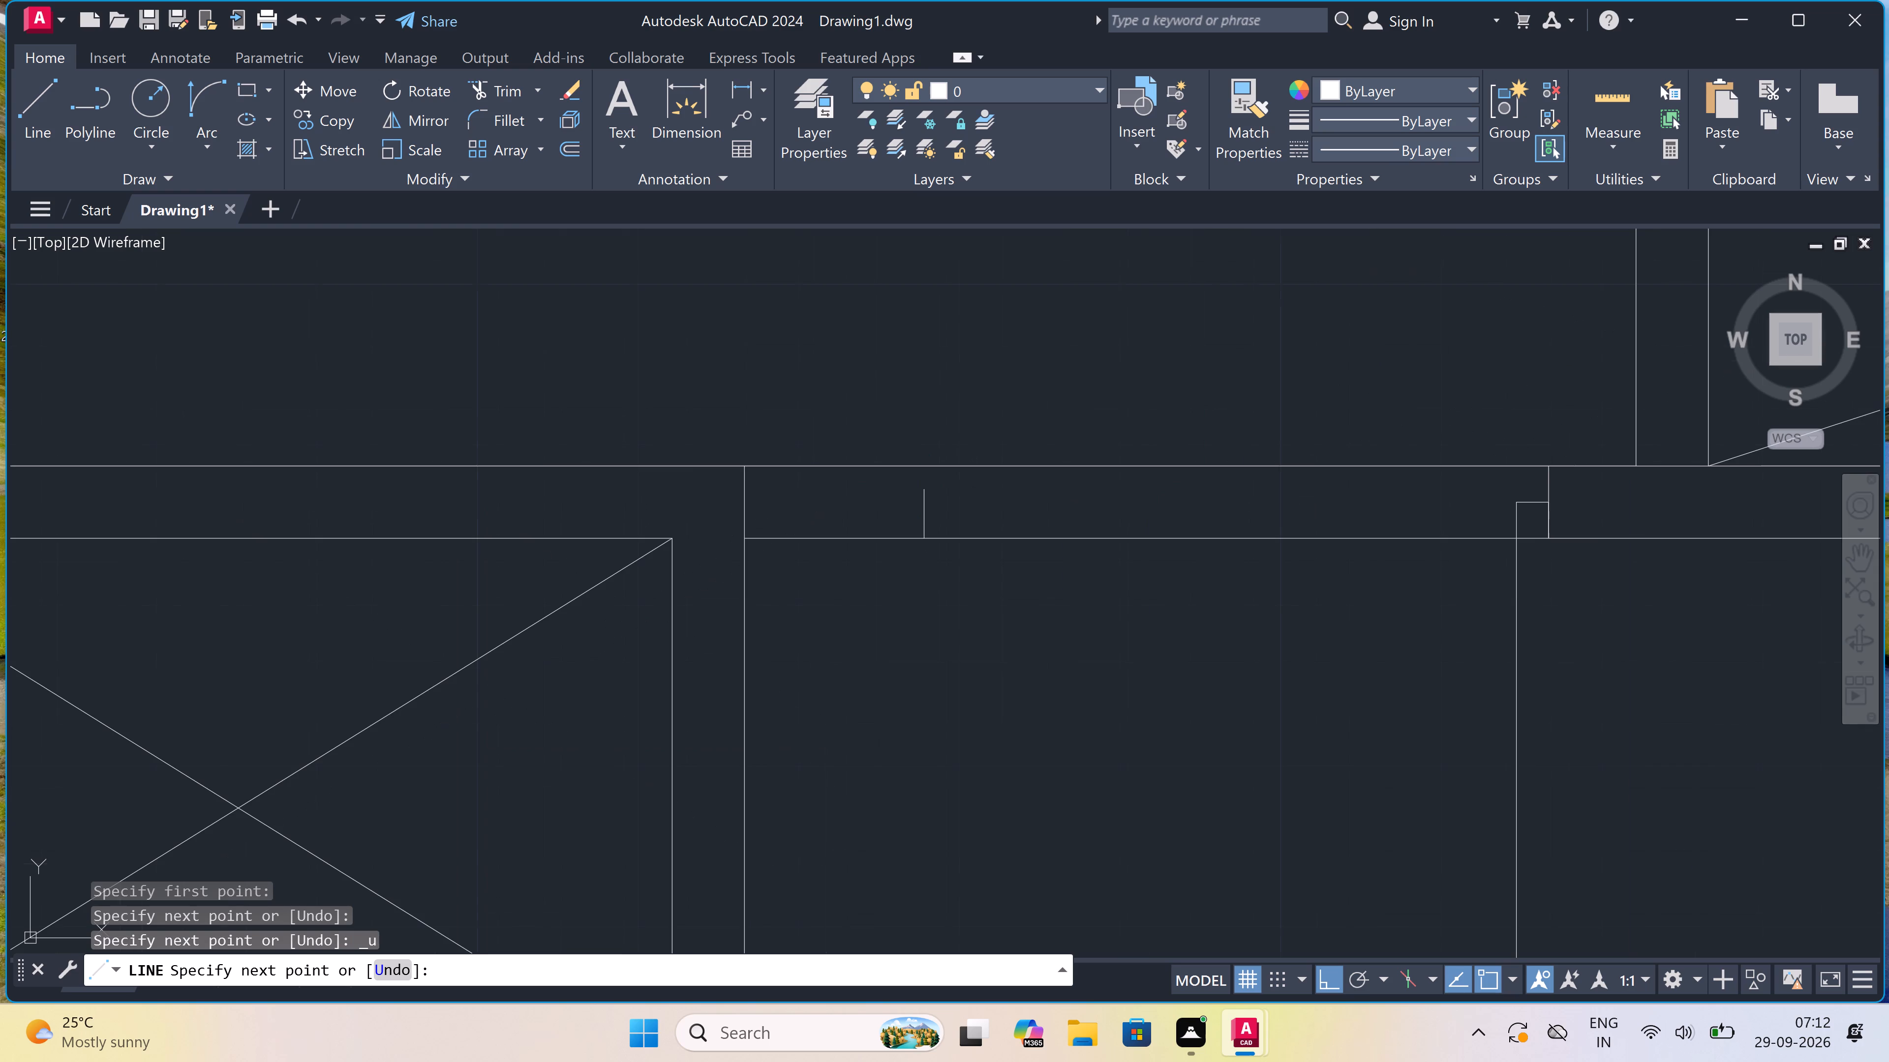
pyautogui.click(922, 470)
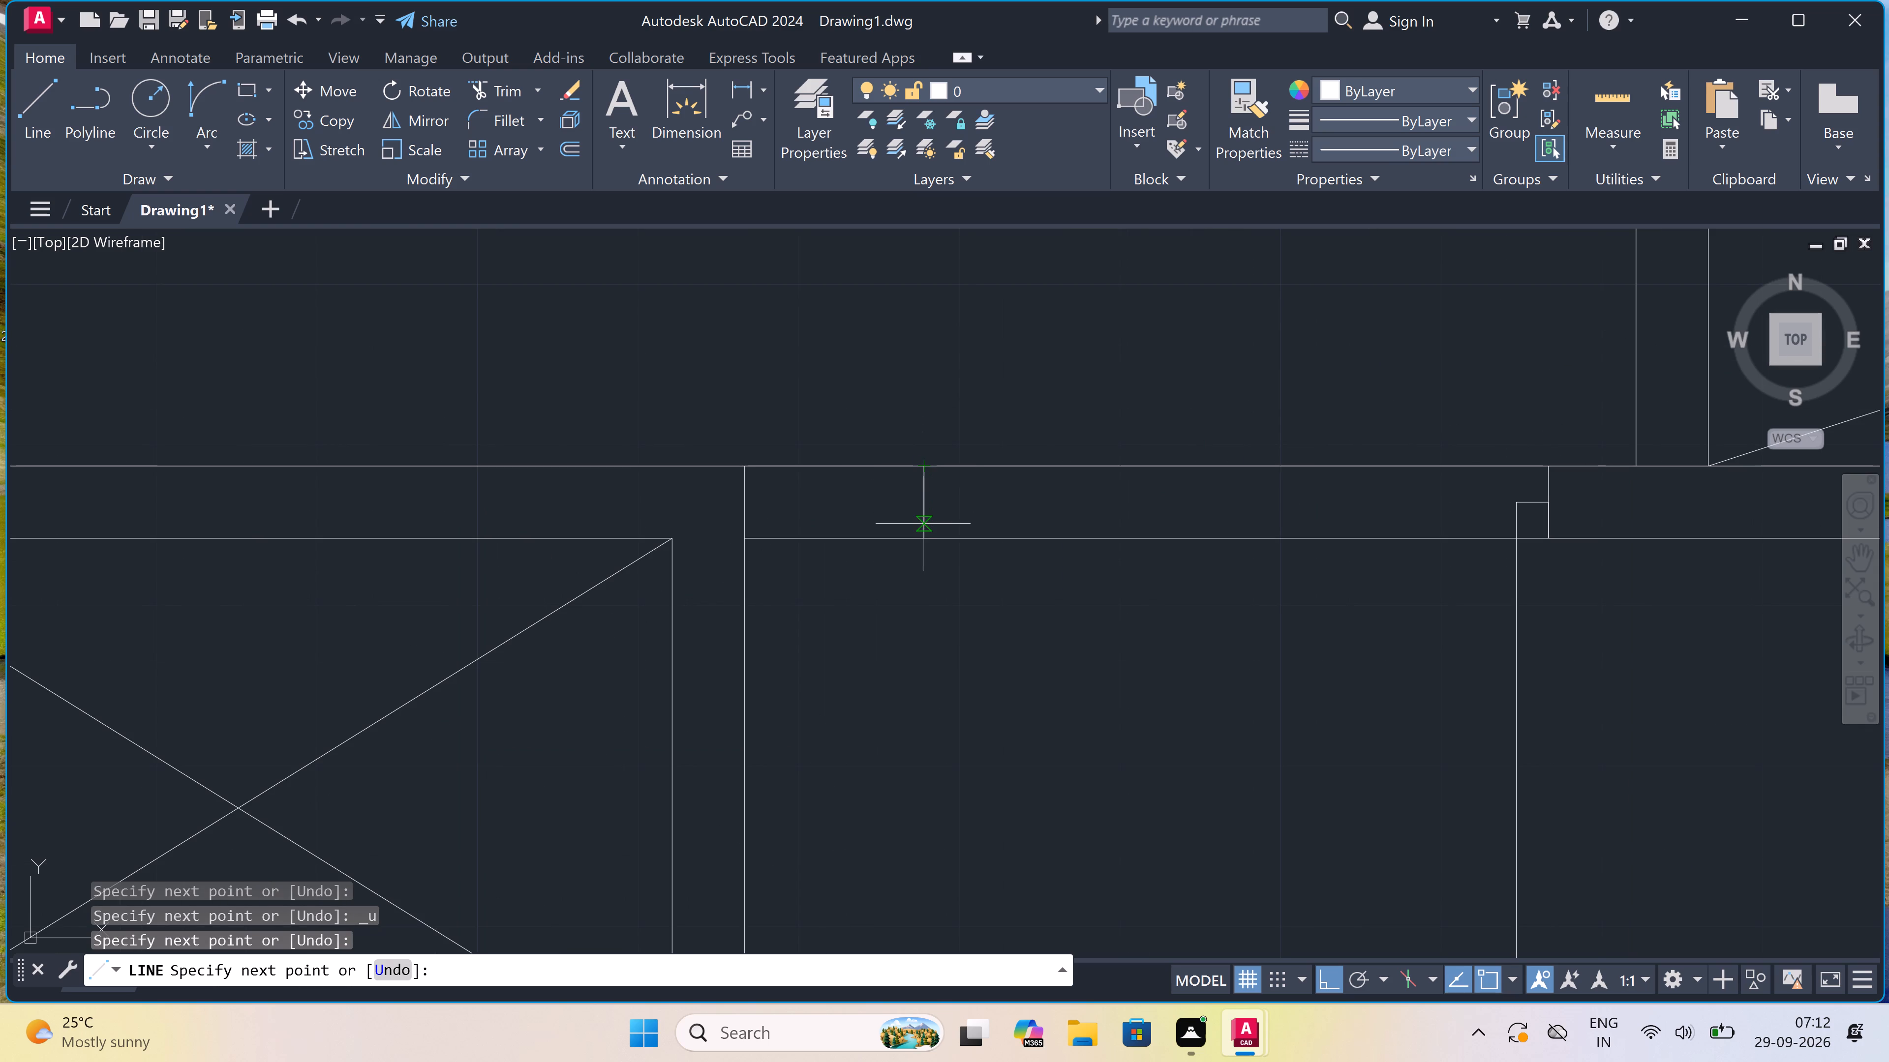
pyautogui.click(929, 498)
pyautogui.write('2"')
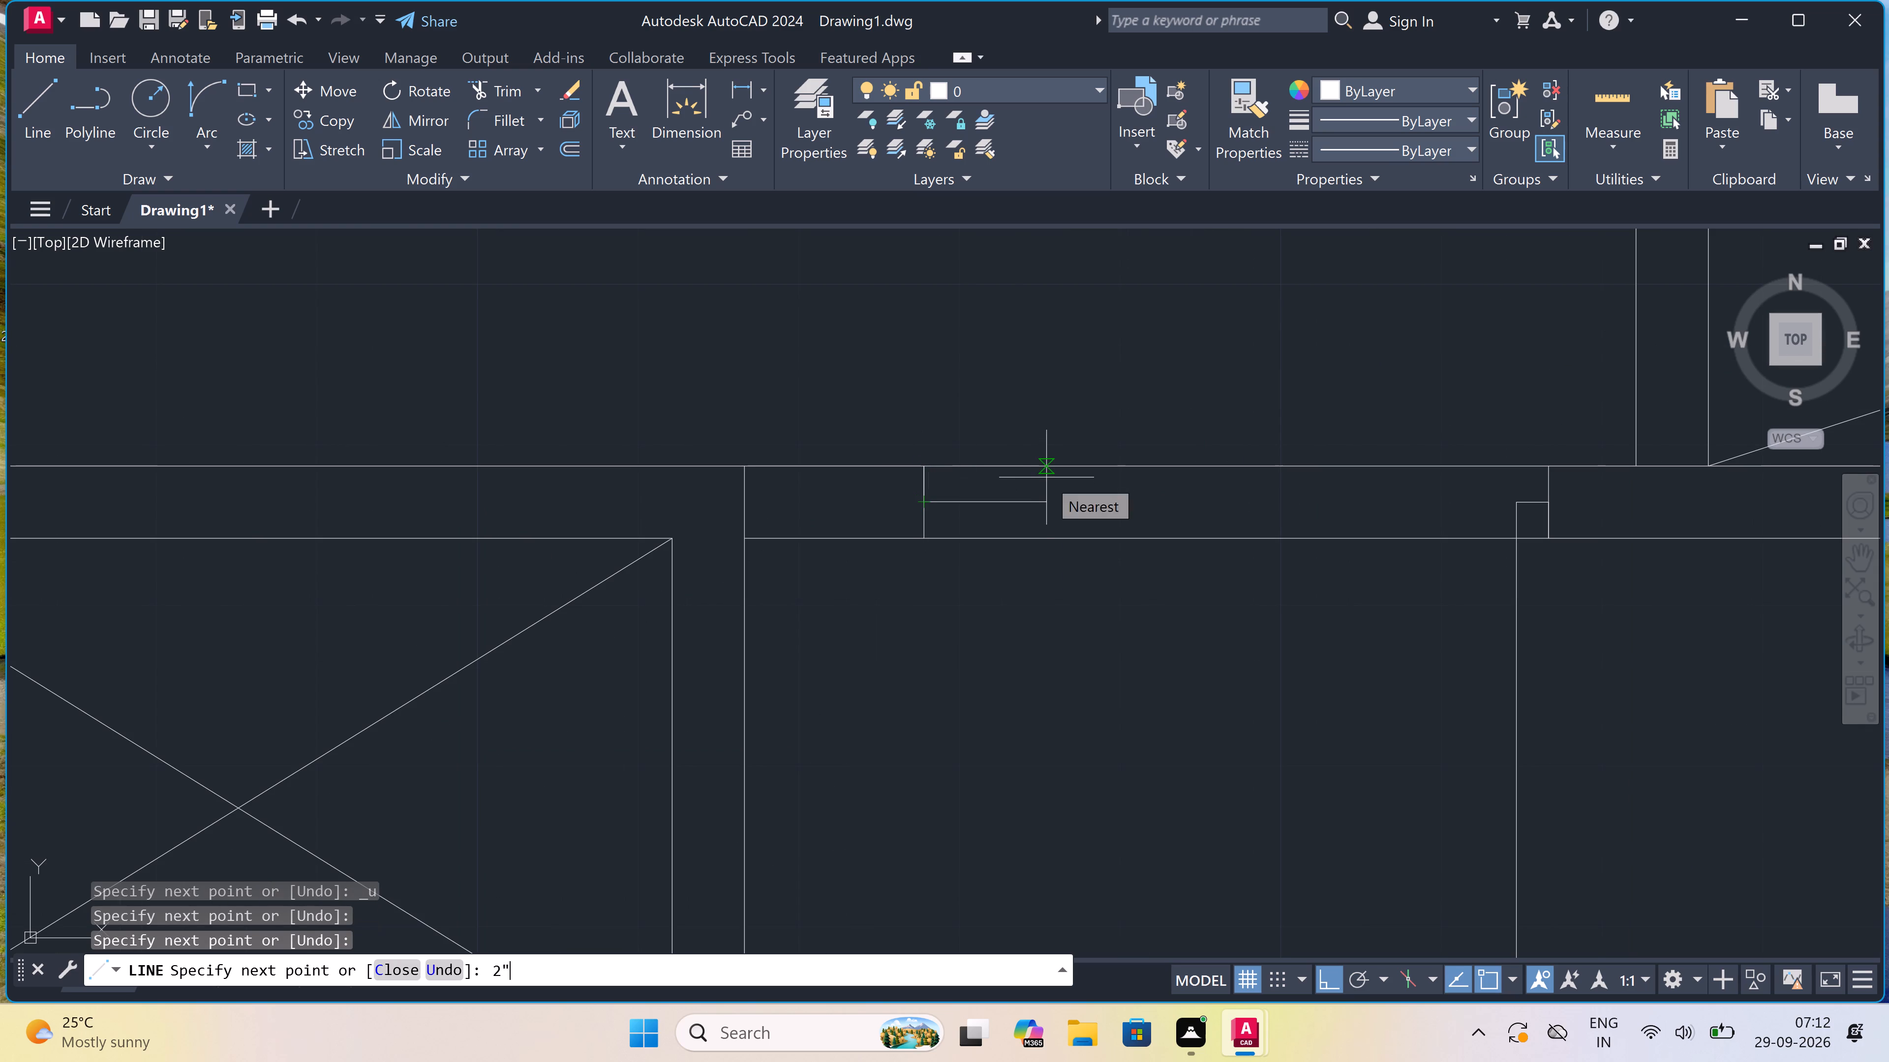
pyautogui.press('space')
pyautogui.press('Escape')
pyautogui.scroll(-2, 1046, 477)
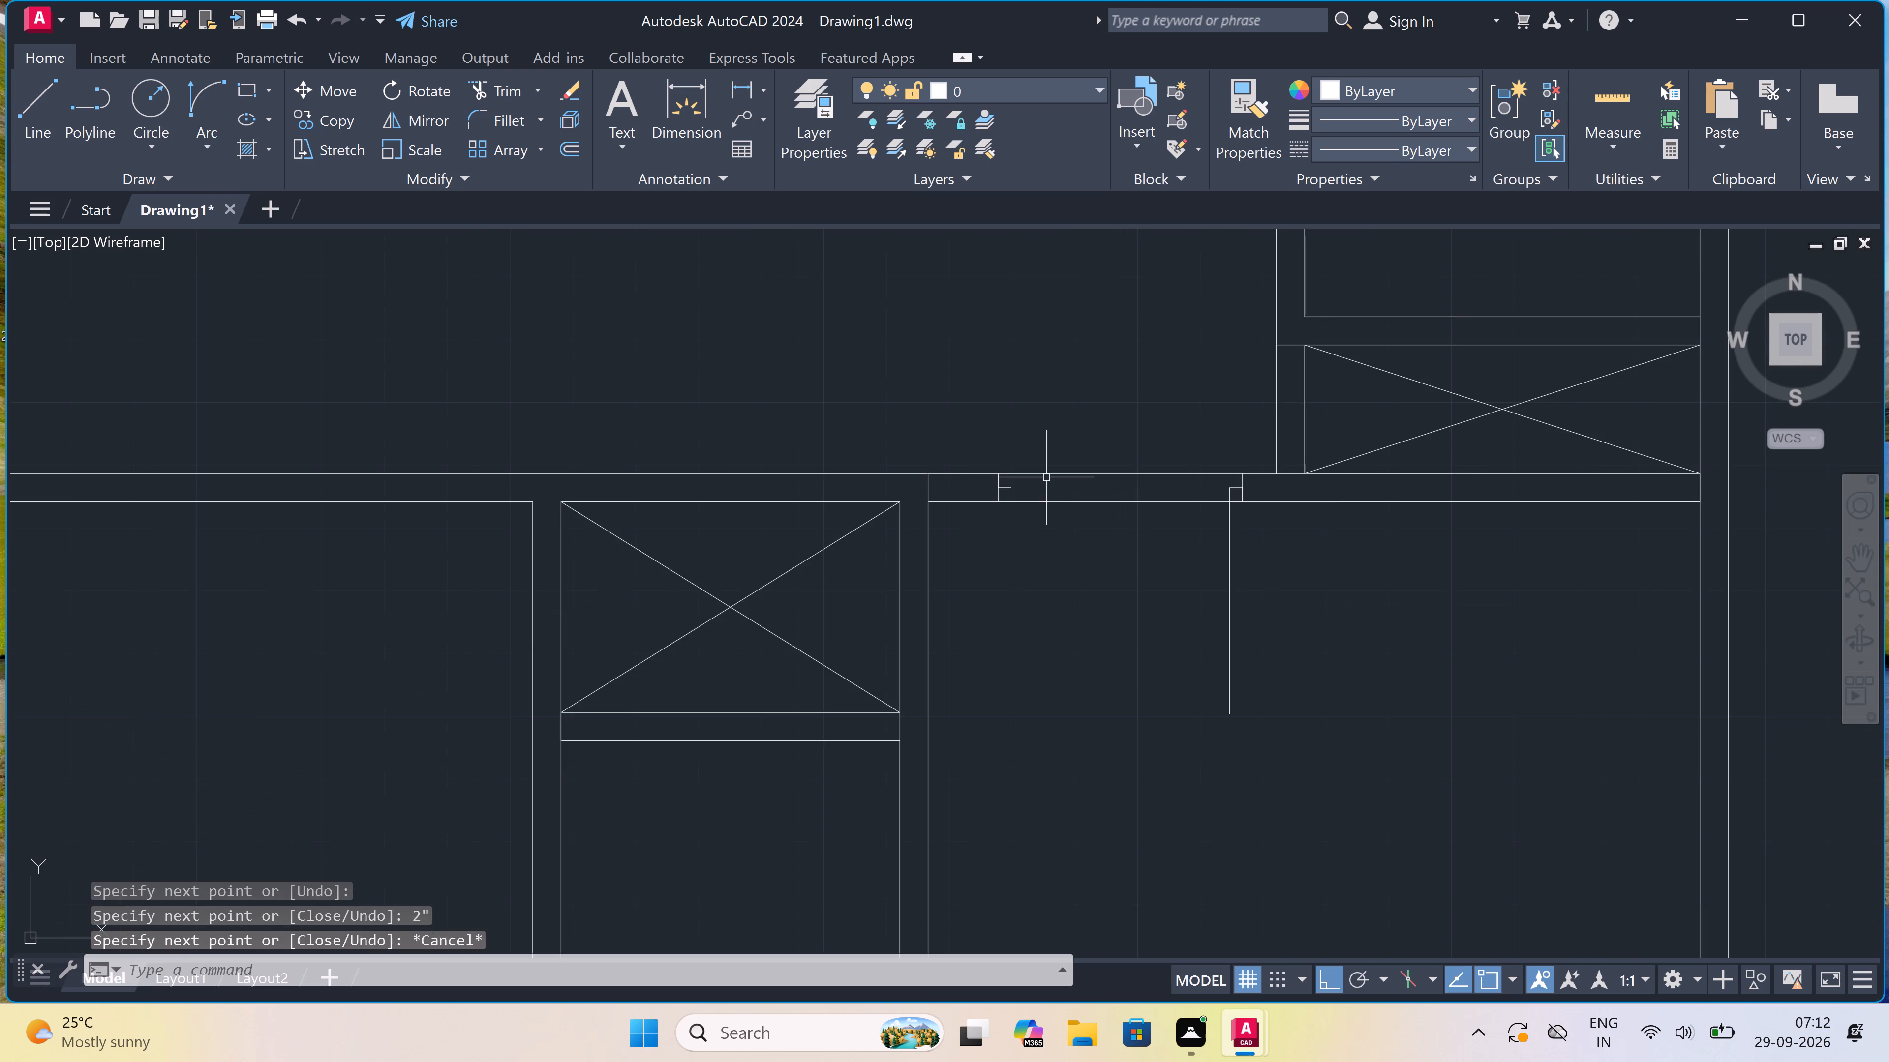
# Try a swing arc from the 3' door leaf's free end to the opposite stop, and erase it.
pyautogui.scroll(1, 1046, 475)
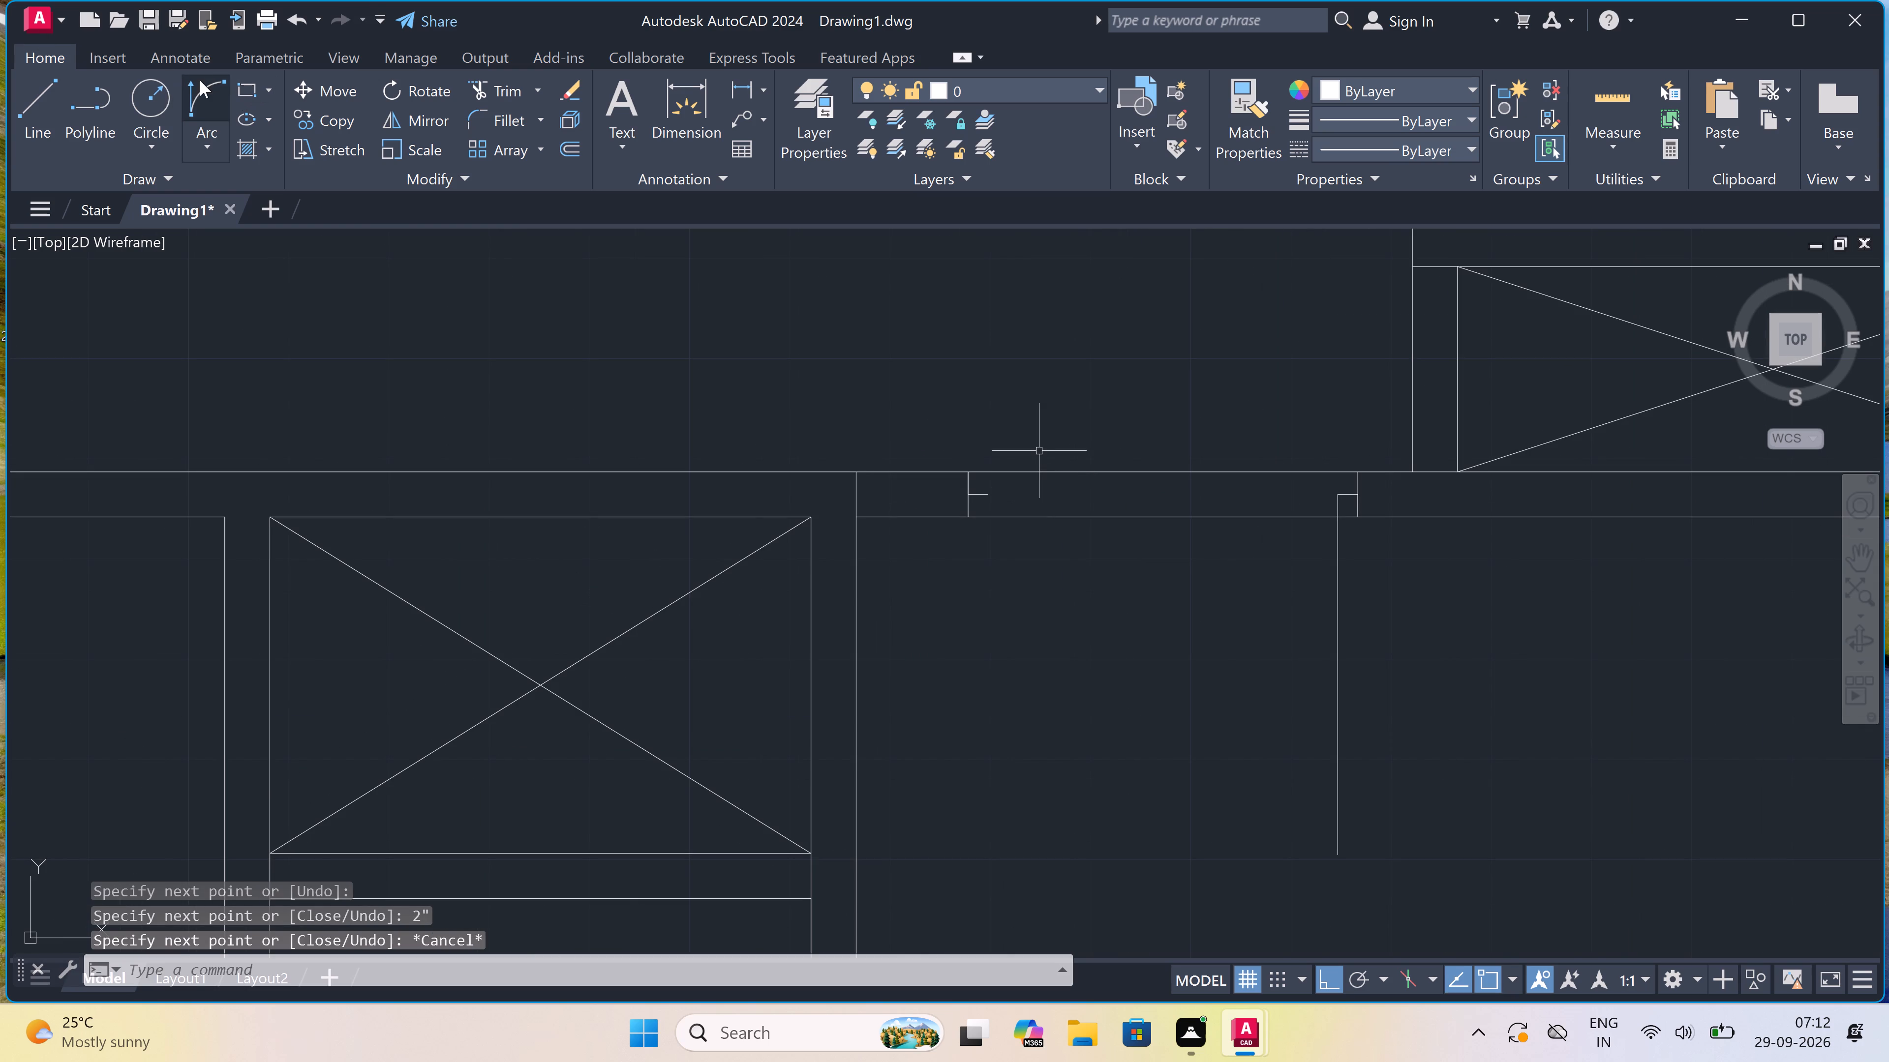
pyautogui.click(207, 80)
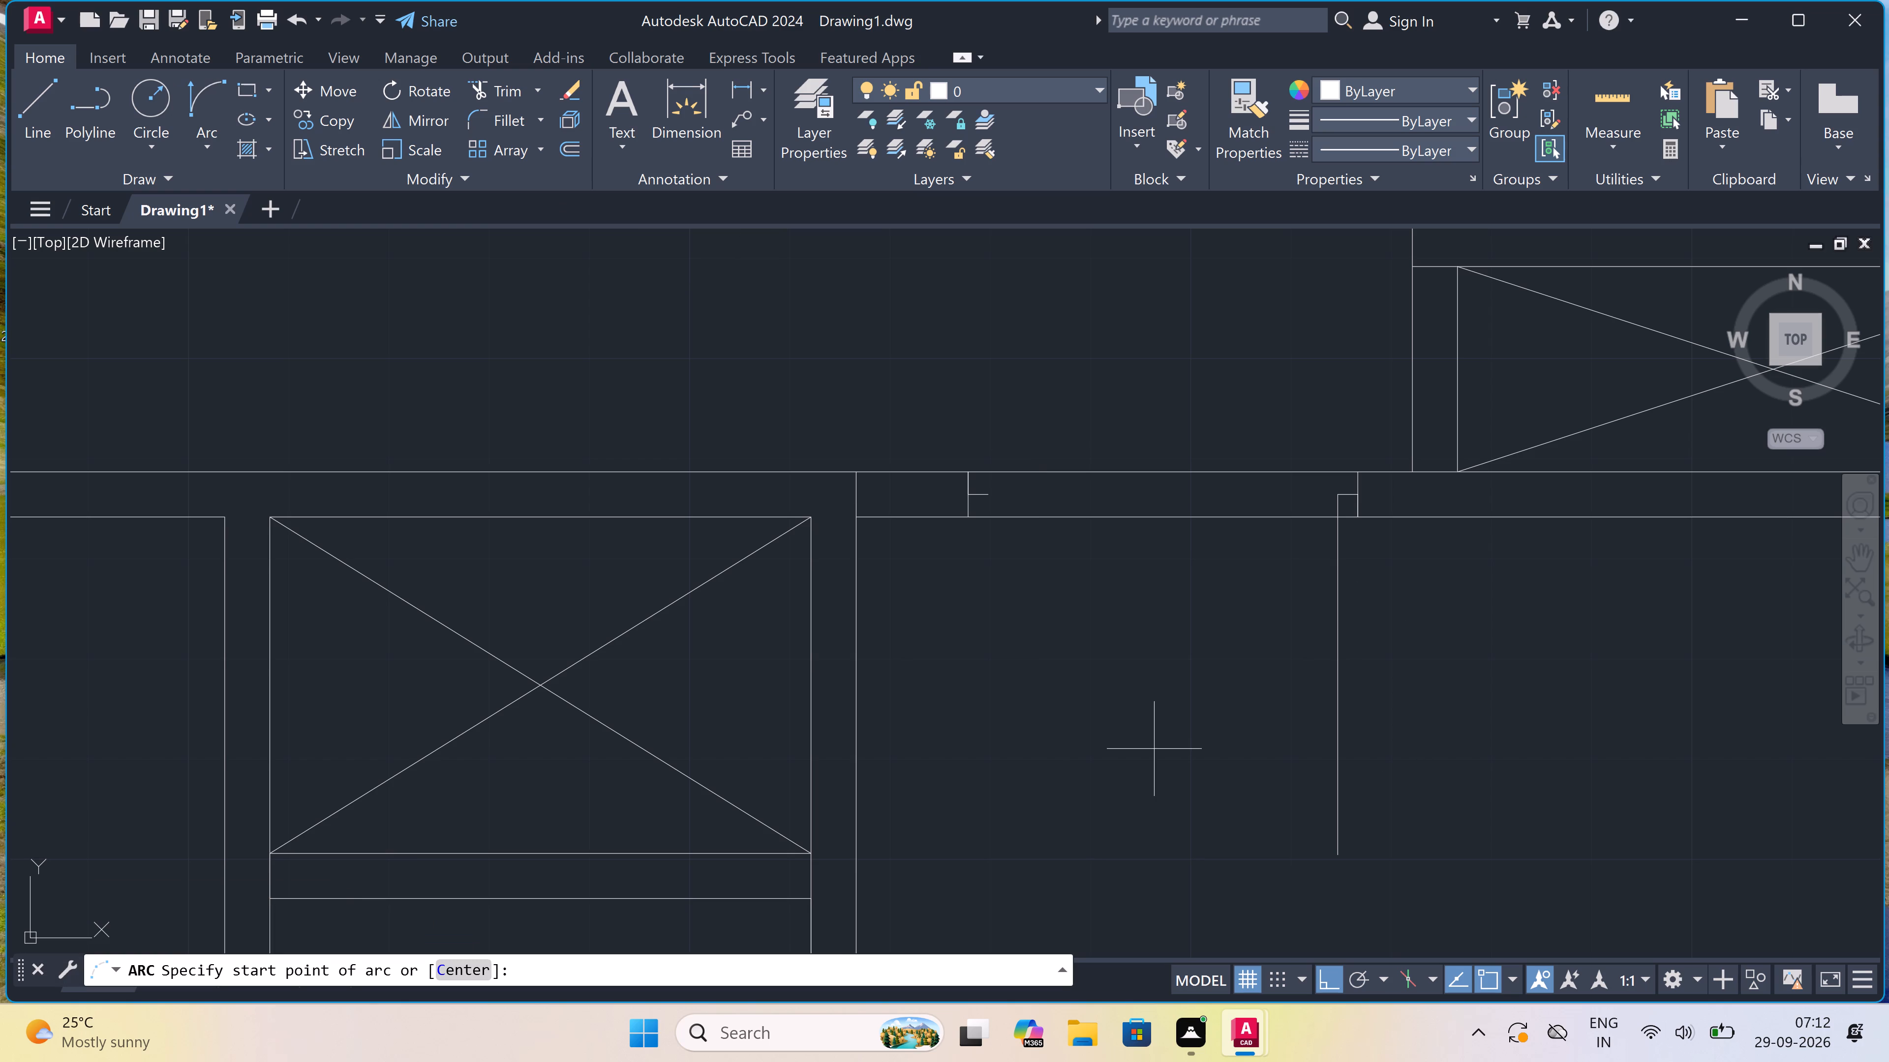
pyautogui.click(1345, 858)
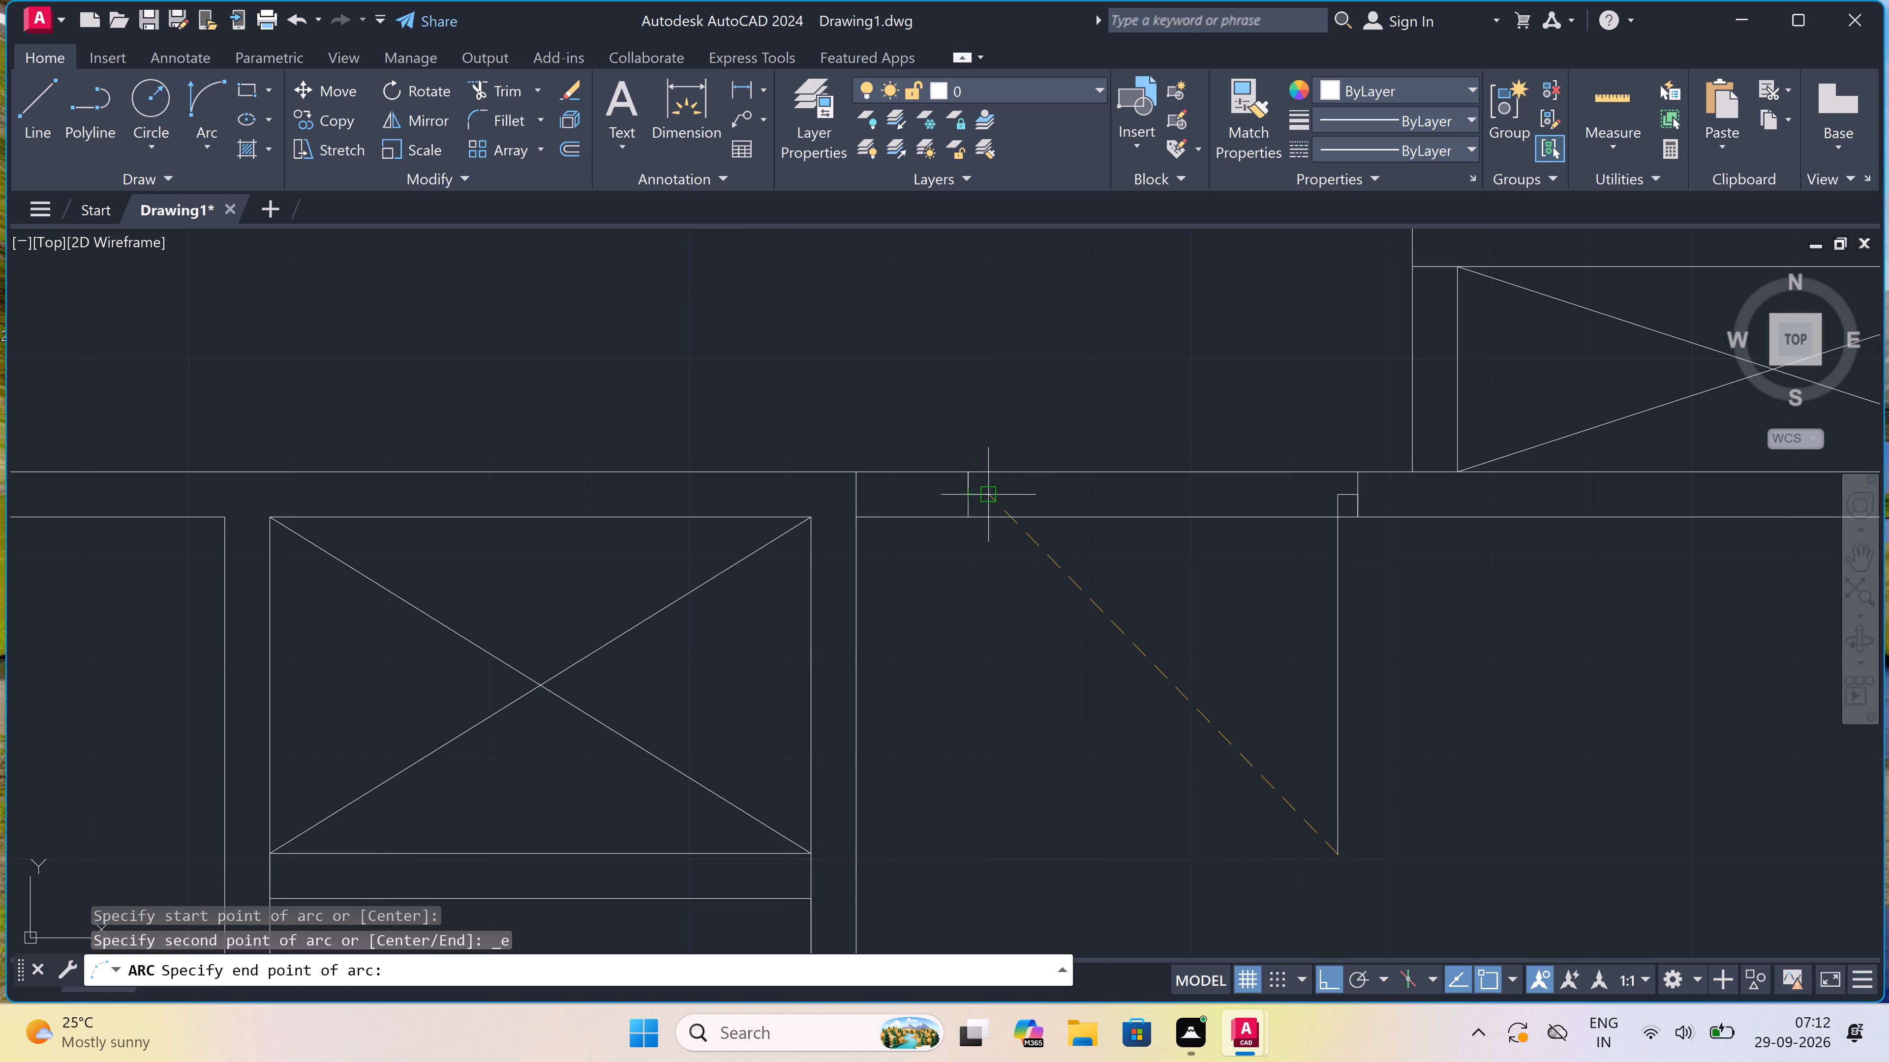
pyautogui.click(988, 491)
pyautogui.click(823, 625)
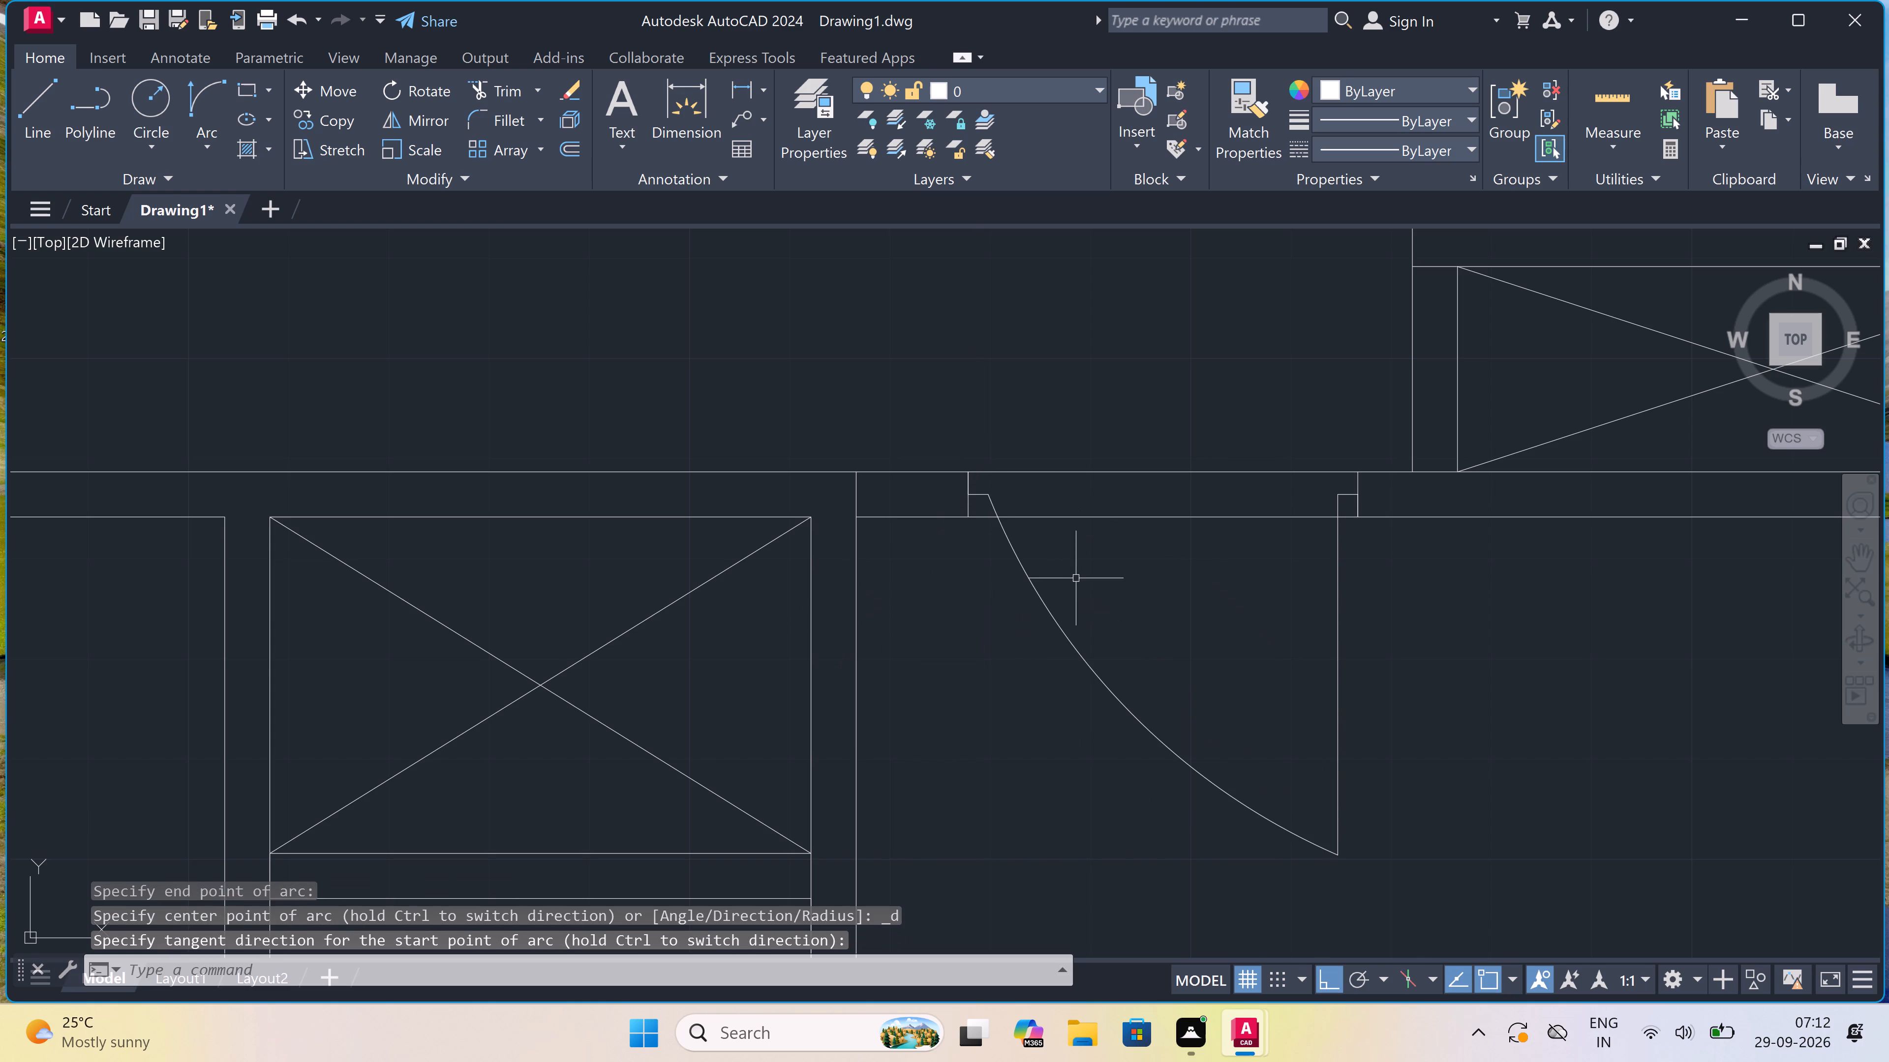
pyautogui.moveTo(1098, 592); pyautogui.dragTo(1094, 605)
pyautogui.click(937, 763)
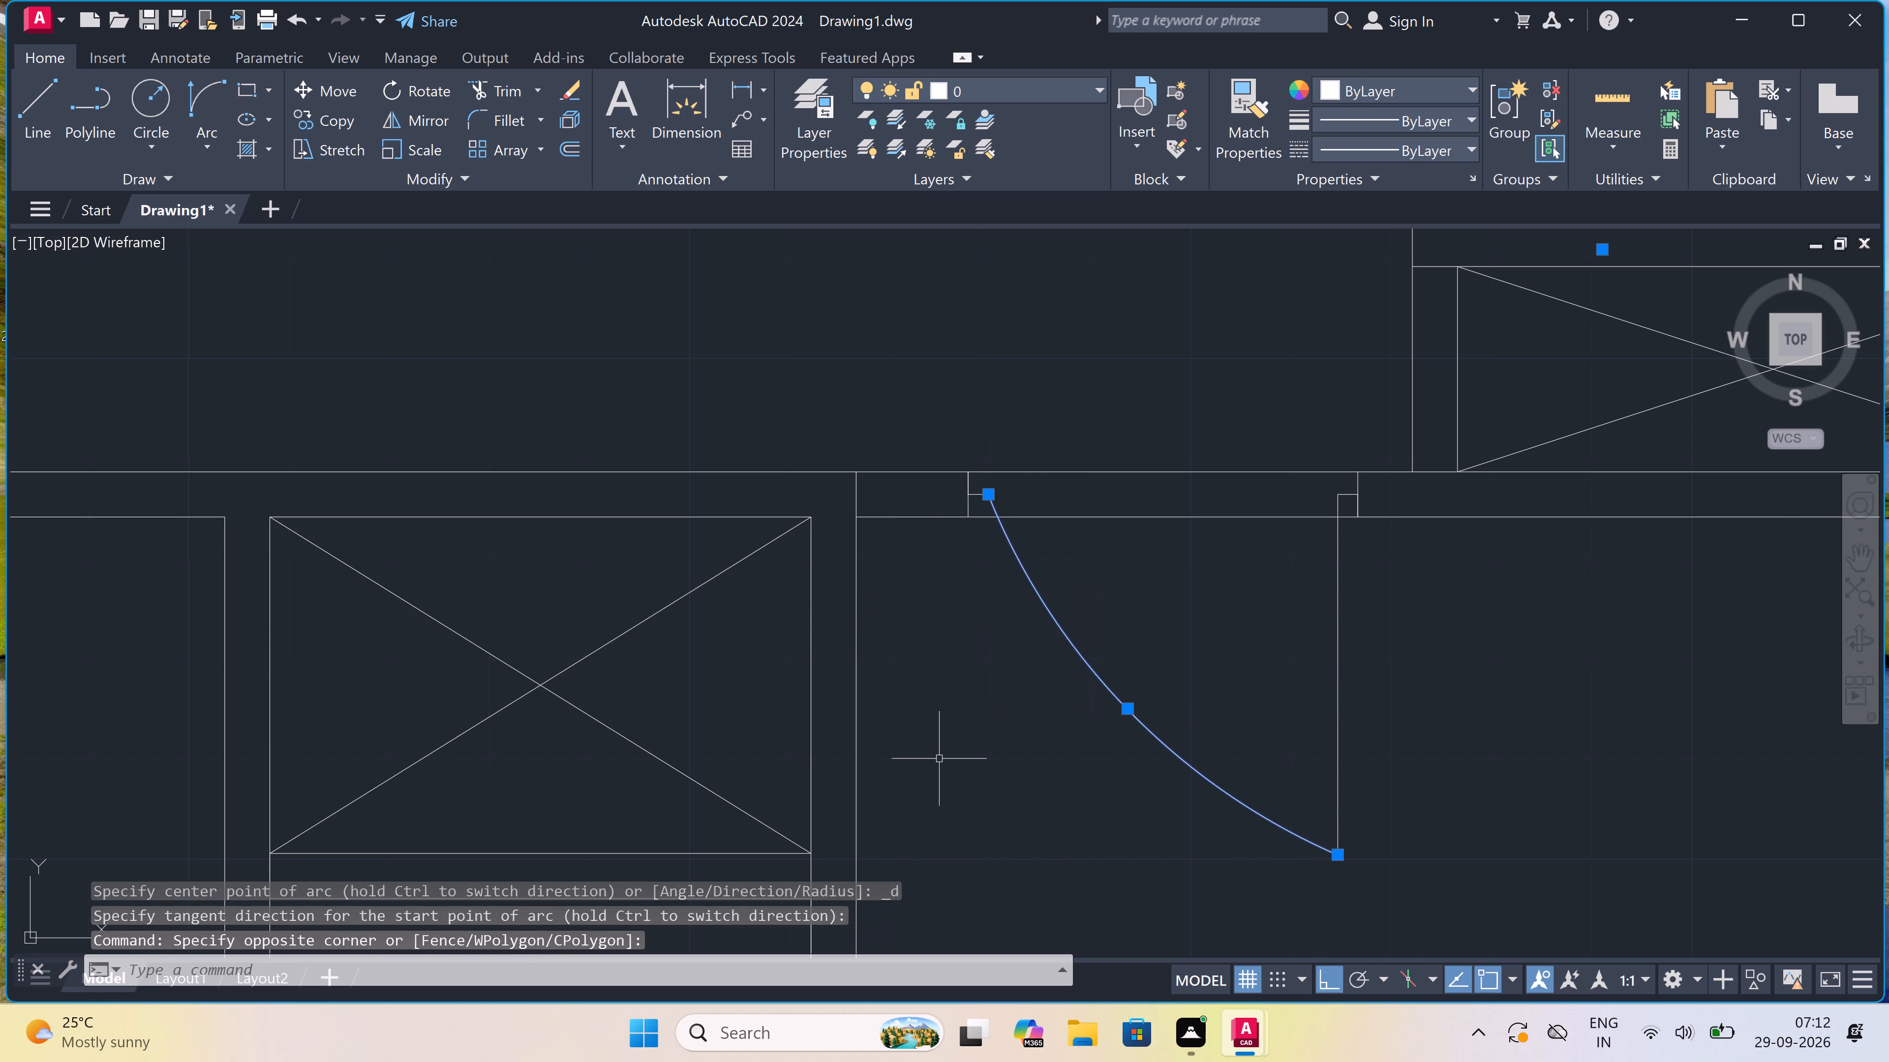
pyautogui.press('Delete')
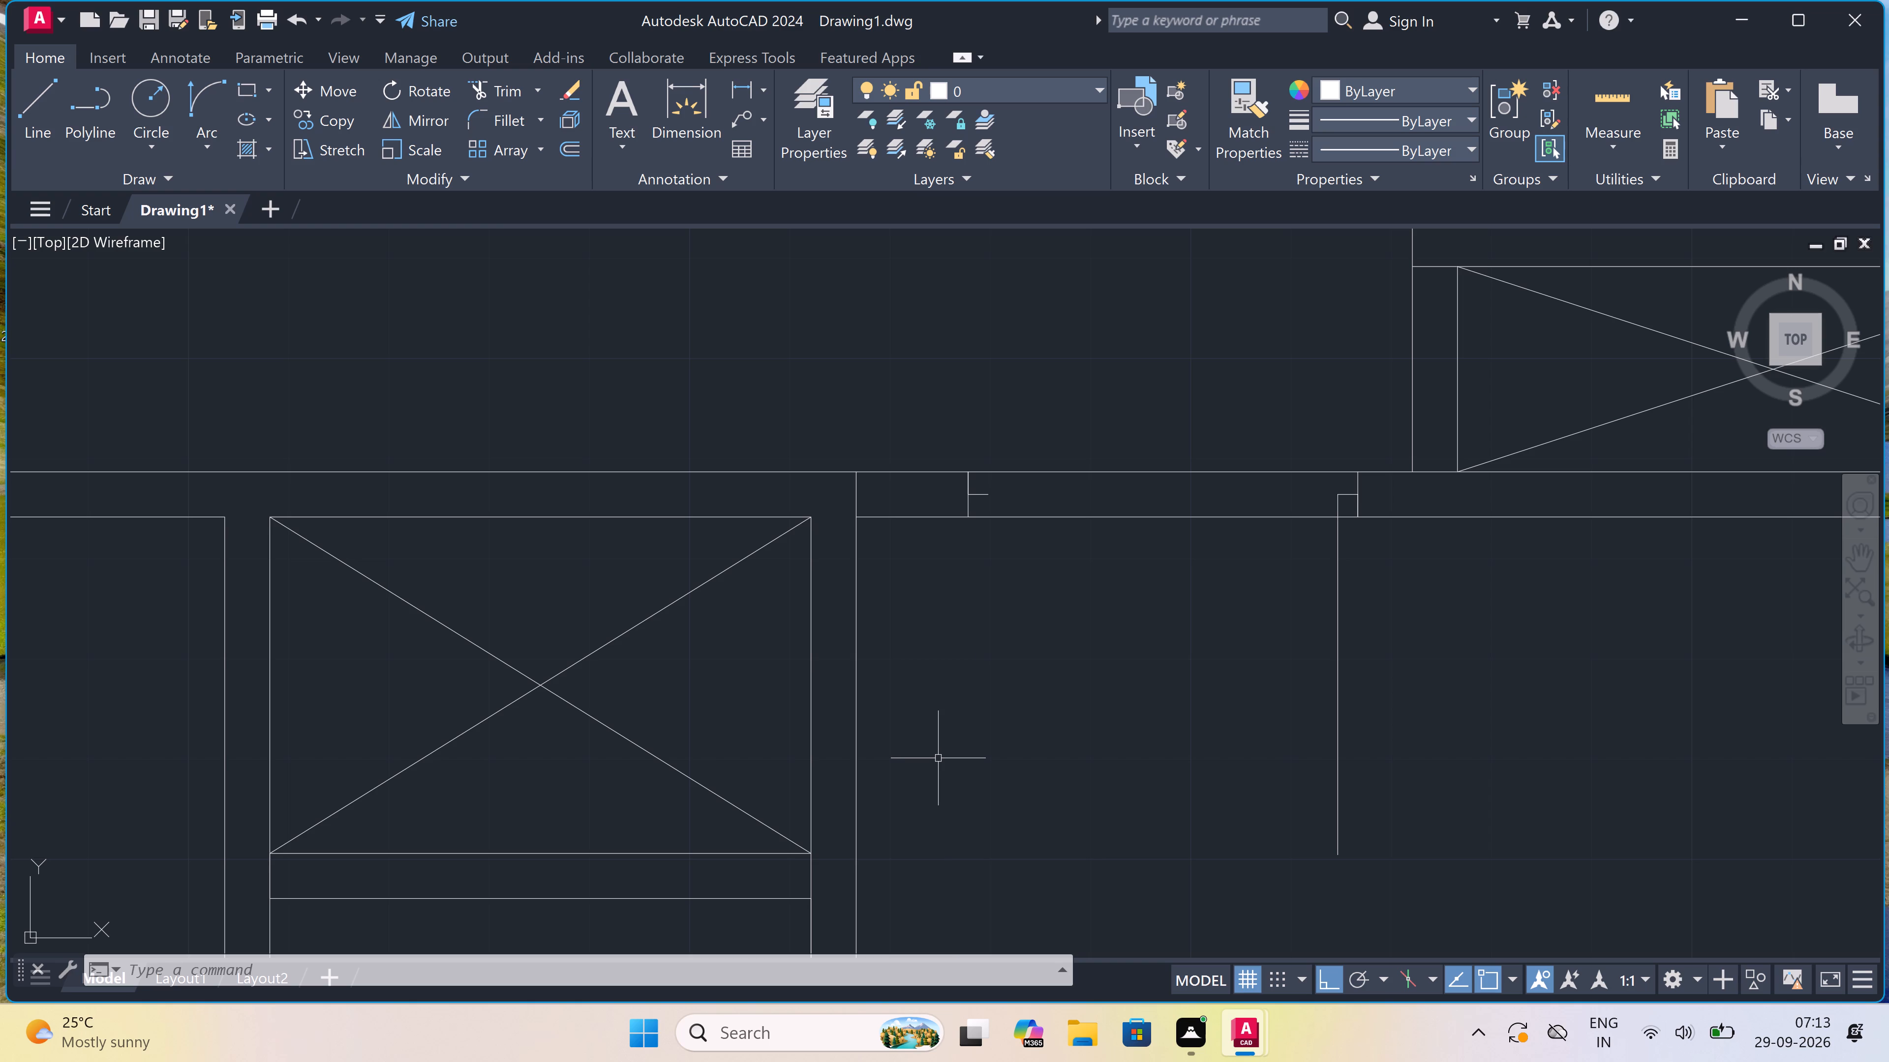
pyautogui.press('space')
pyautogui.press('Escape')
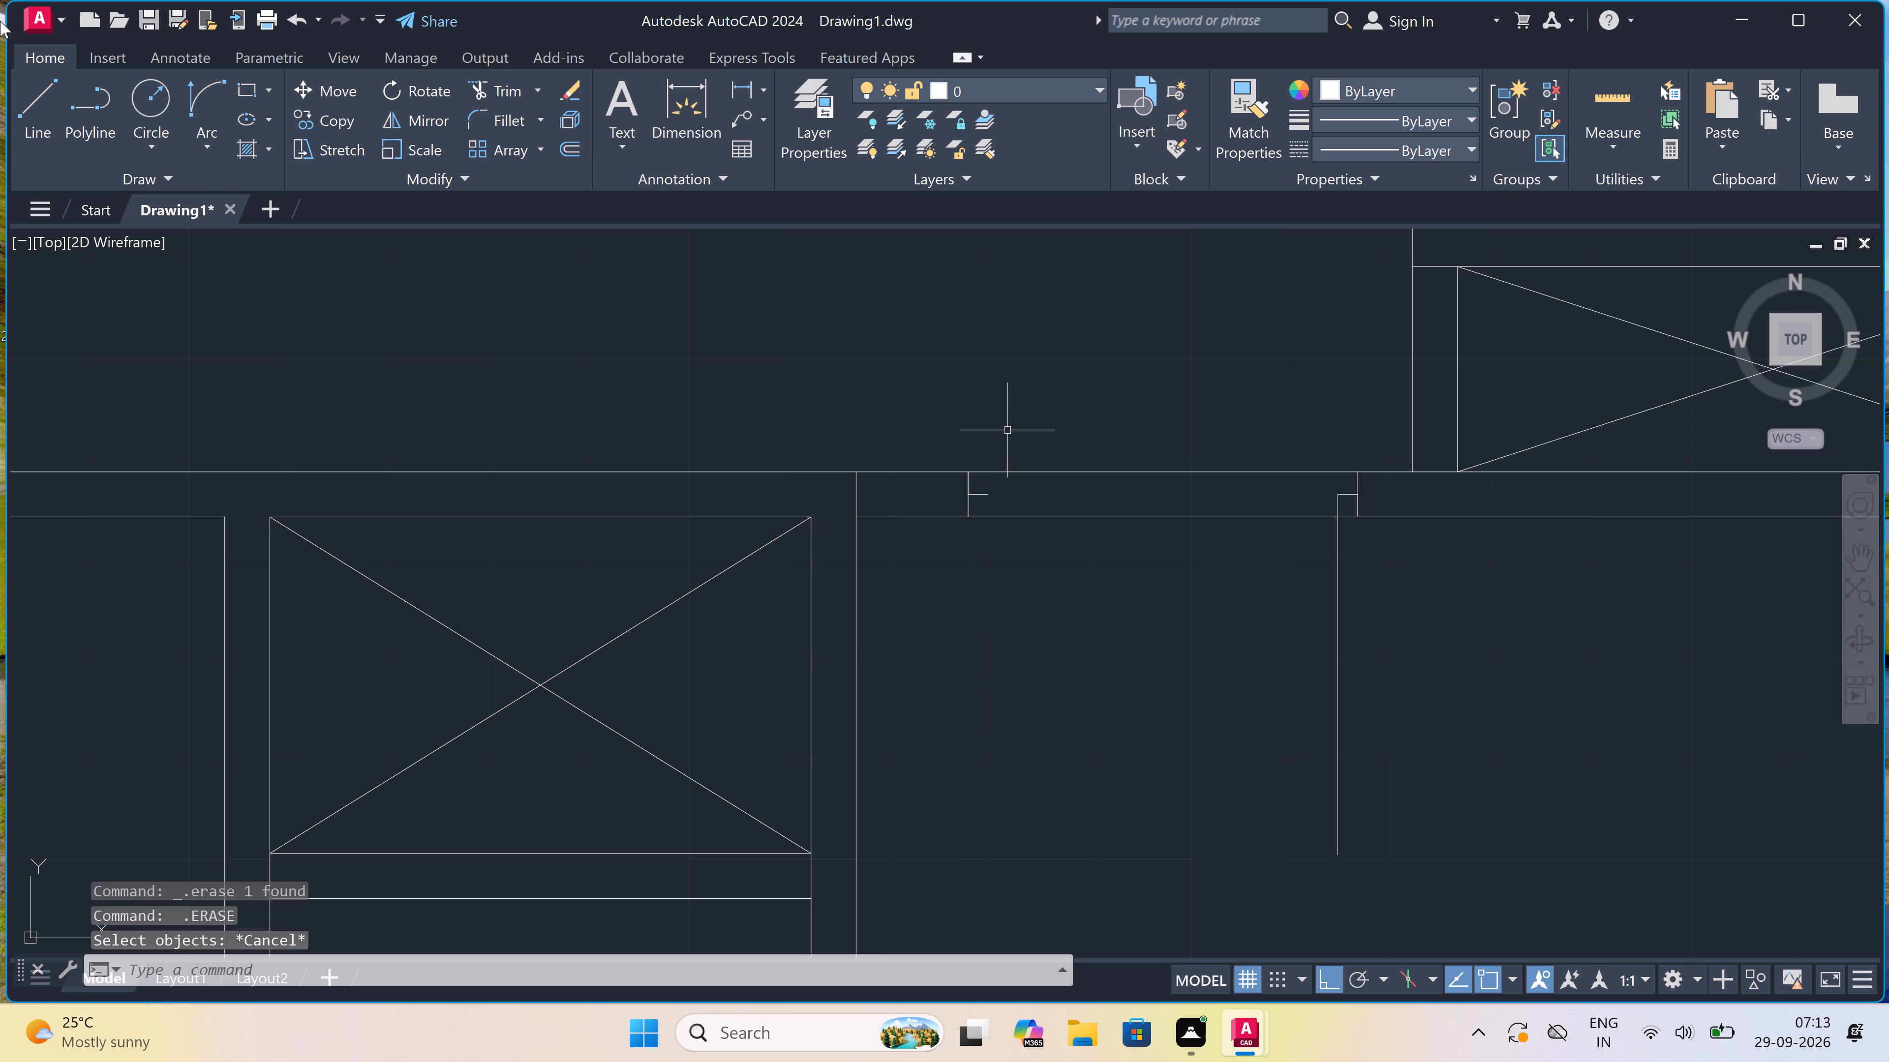
# Draw the door's swing arc from the west jamb's stop to the leaf's free end, curving tangent southward from the stop.
pyautogui.click(208, 102)
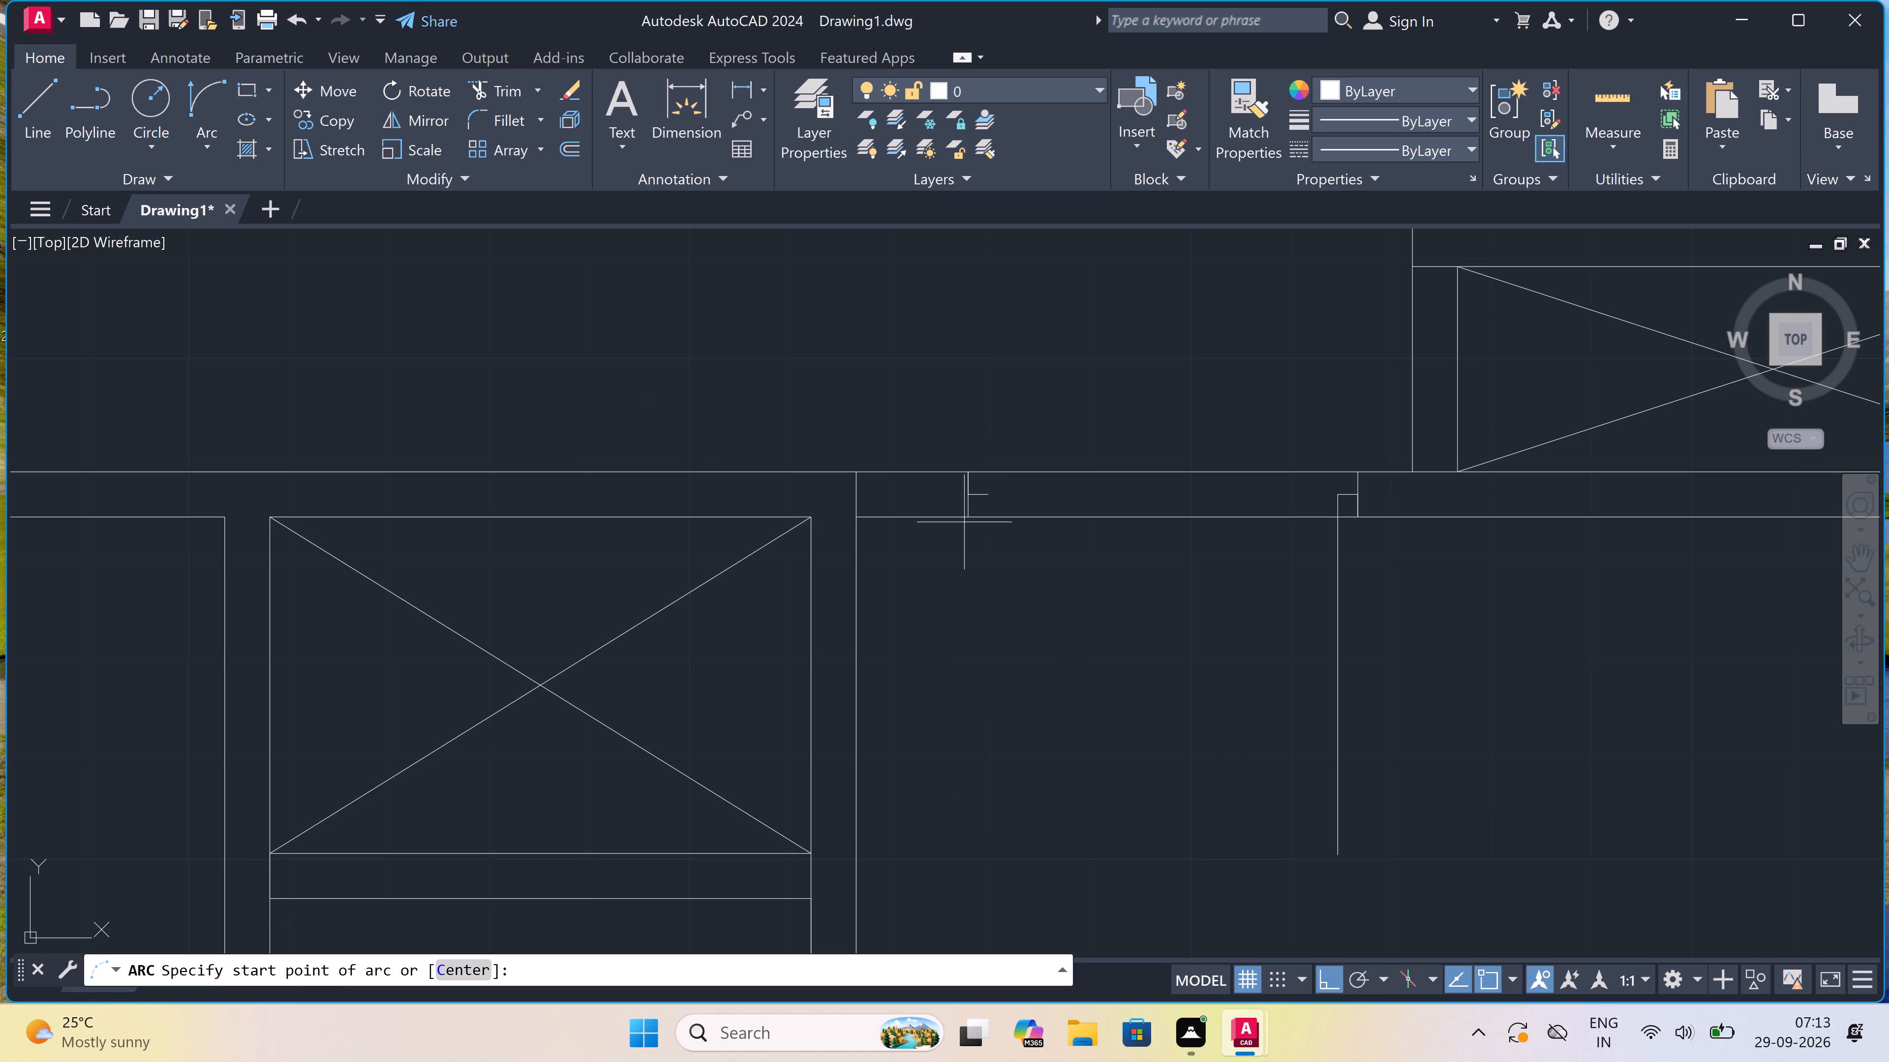
pyautogui.click(987, 500)
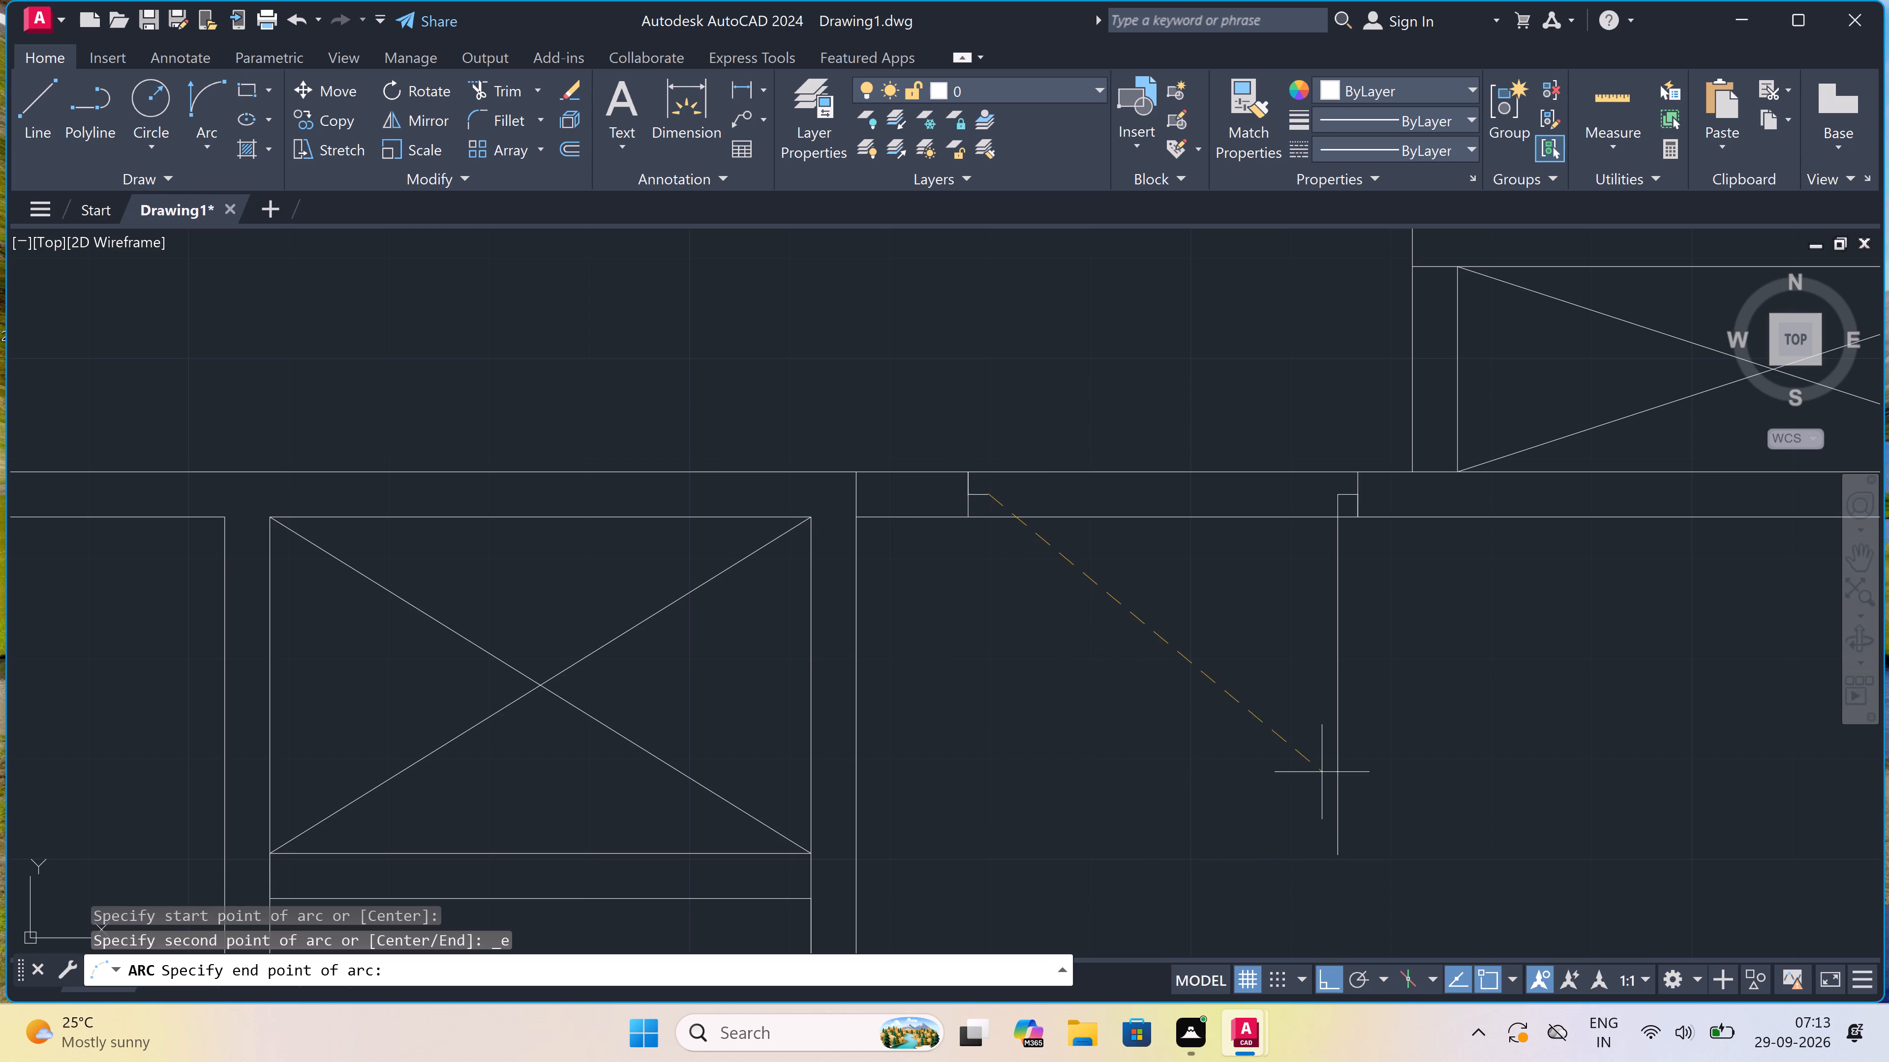
pyautogui.click(1330, 848)
pyautogui.click(1075, 867)
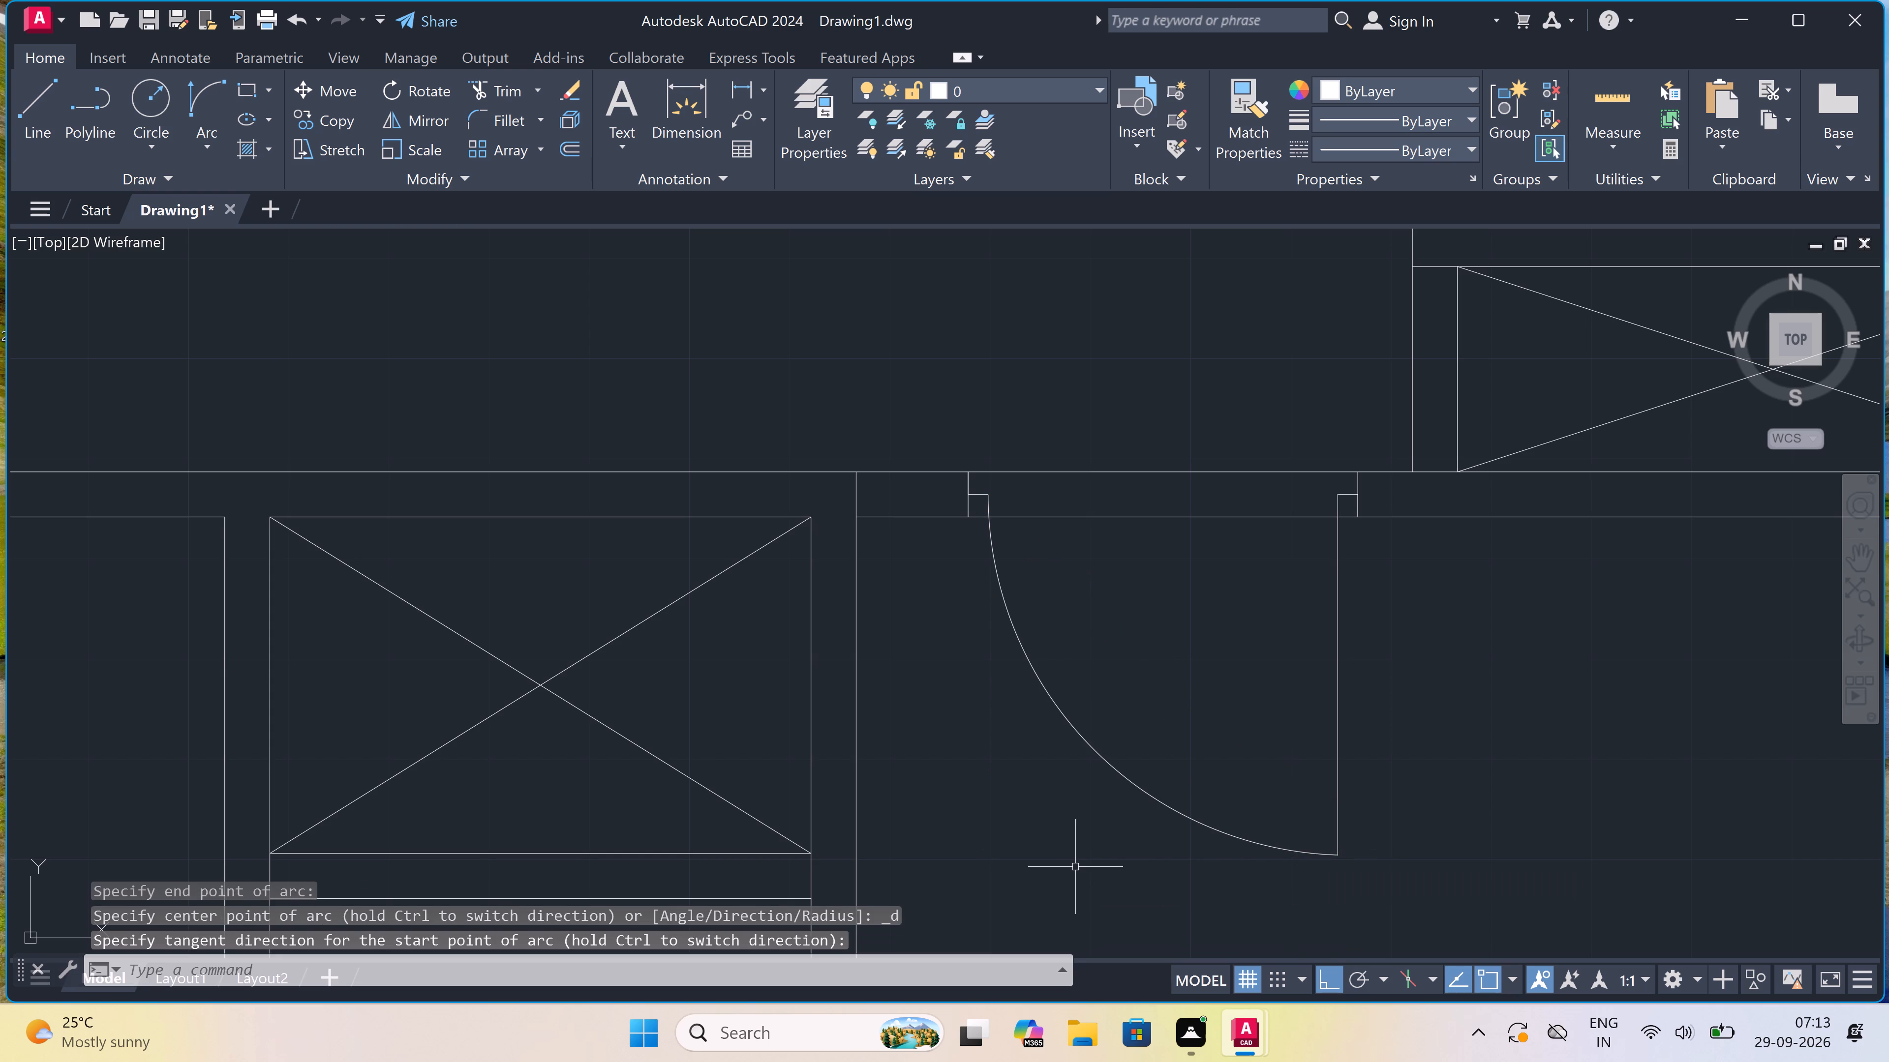
# Trim both wall faces between the new door's jambs and the vertical line crossing the wall just west of the opening.
pyautogui.write('tr')
pyautogui.press('space')
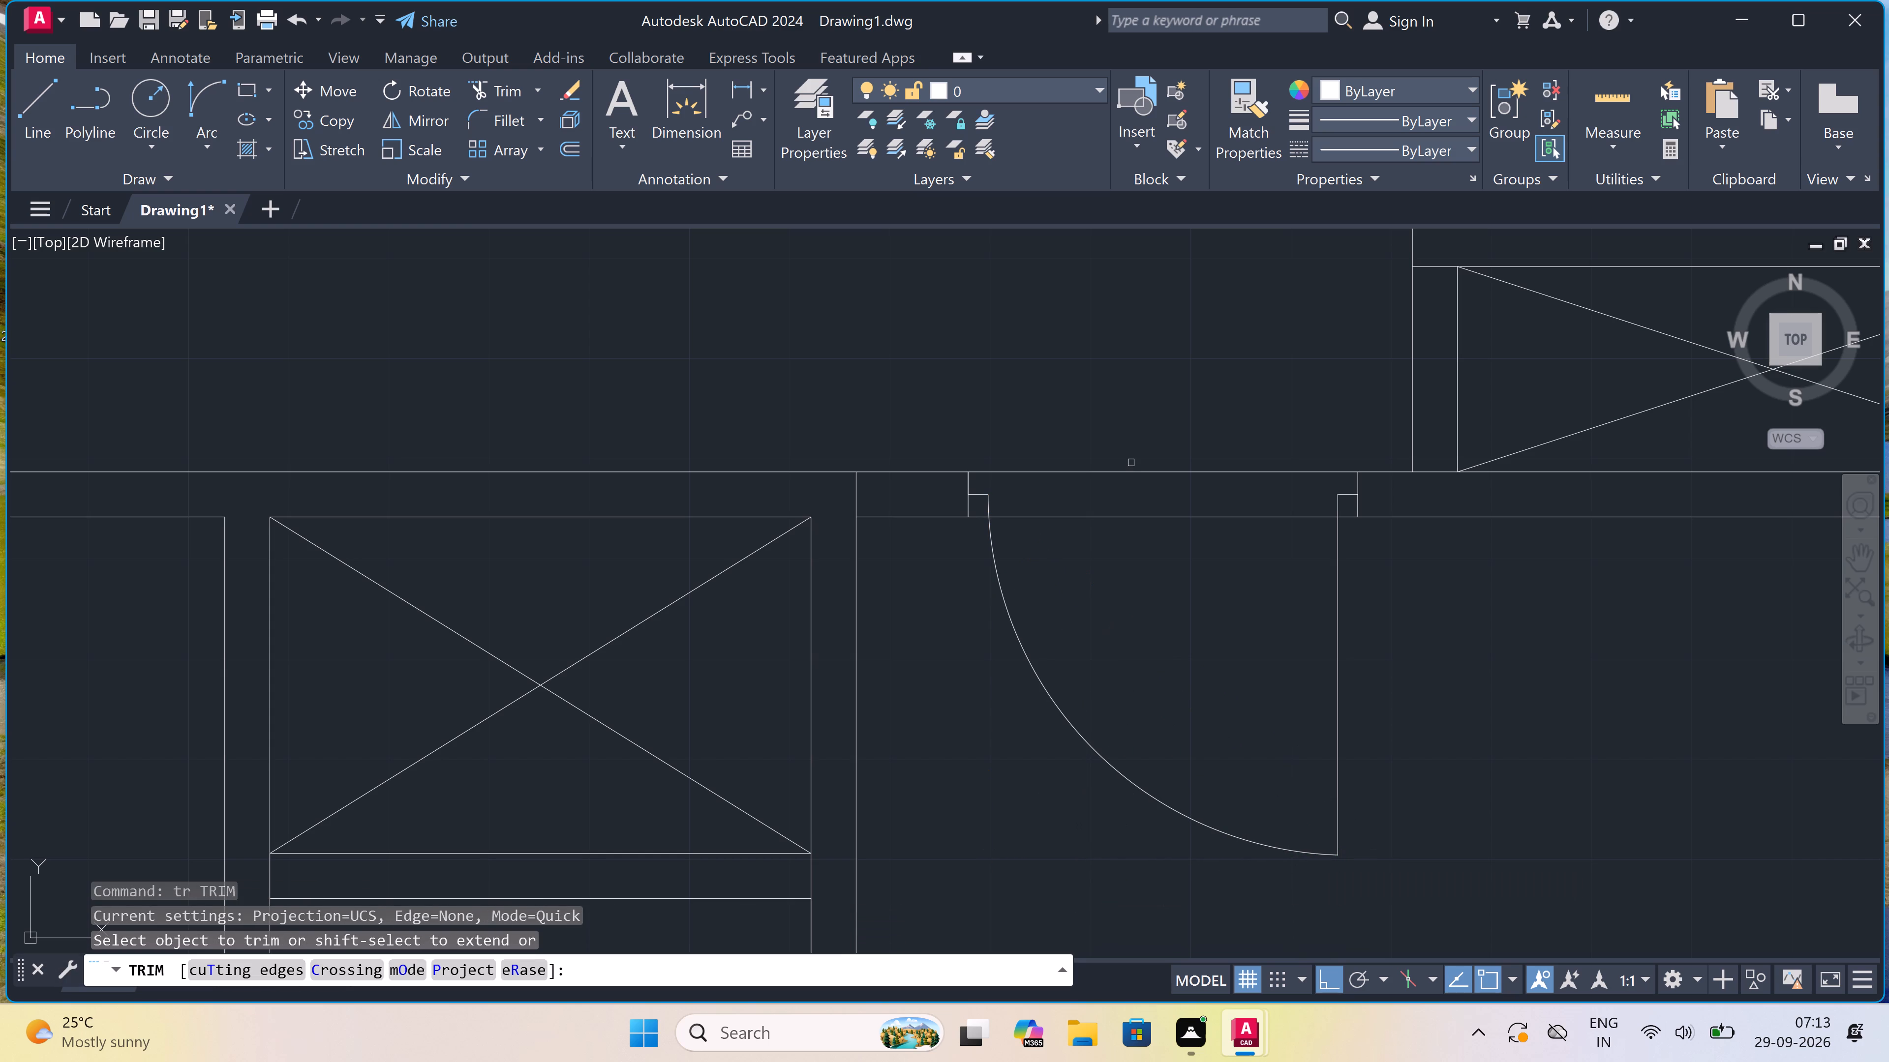
pyautogui.click(1138, 406)
pyautogui.click(1138, 680)
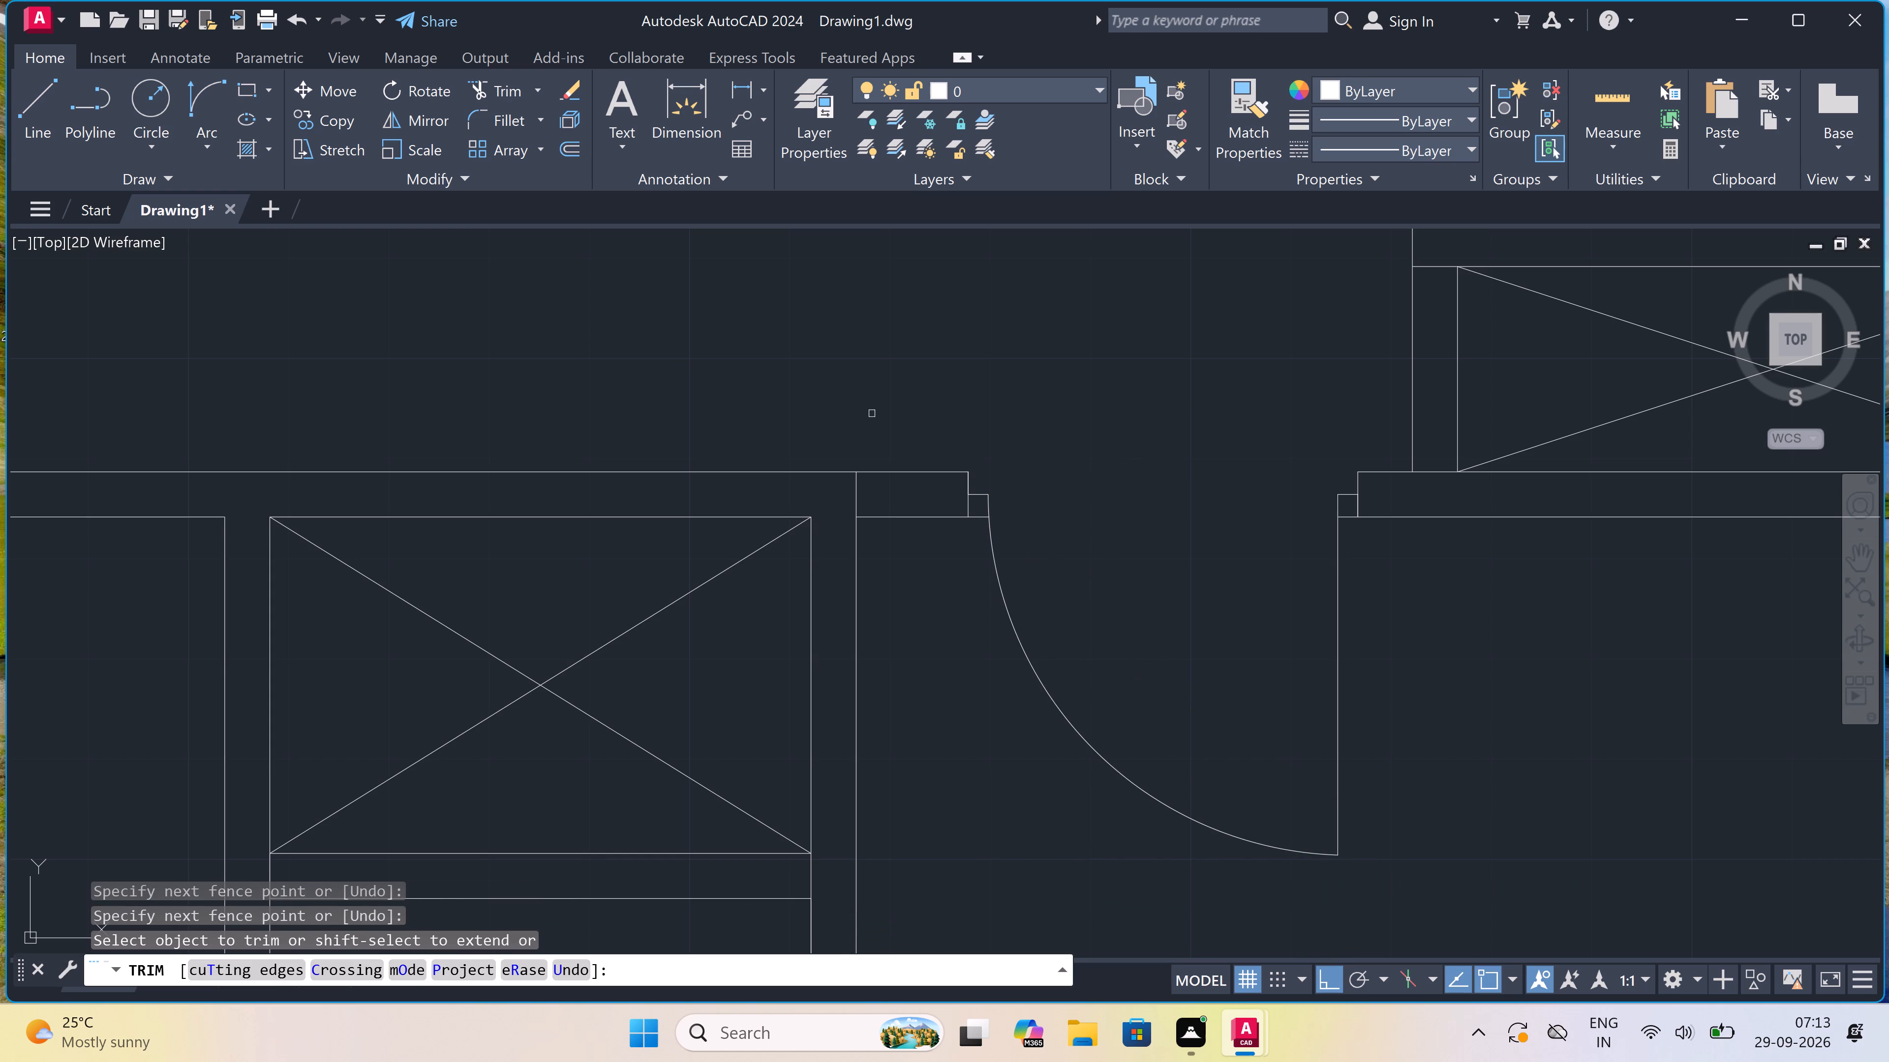
pyautogui.click(854, 489)
pyautogui.scroll(-3, 853, 492)
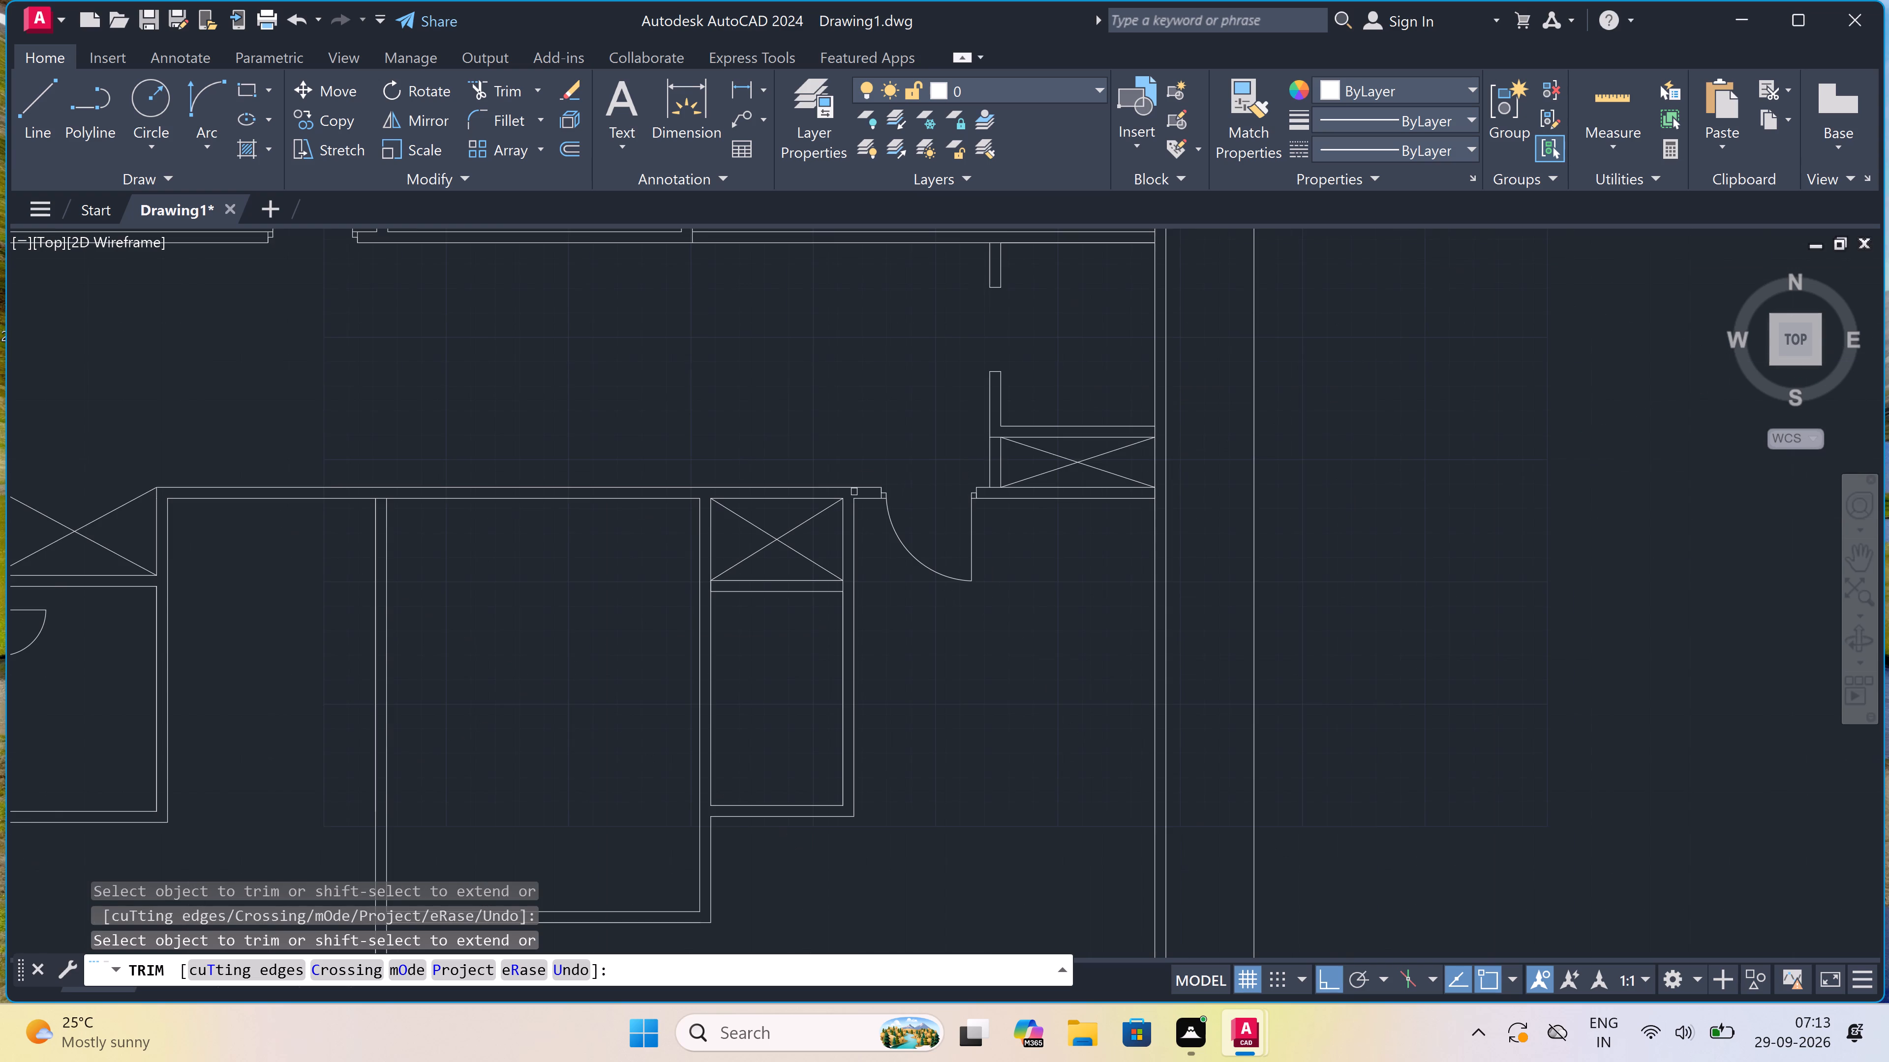
pyautogui.scroll(-2, 916, 484)
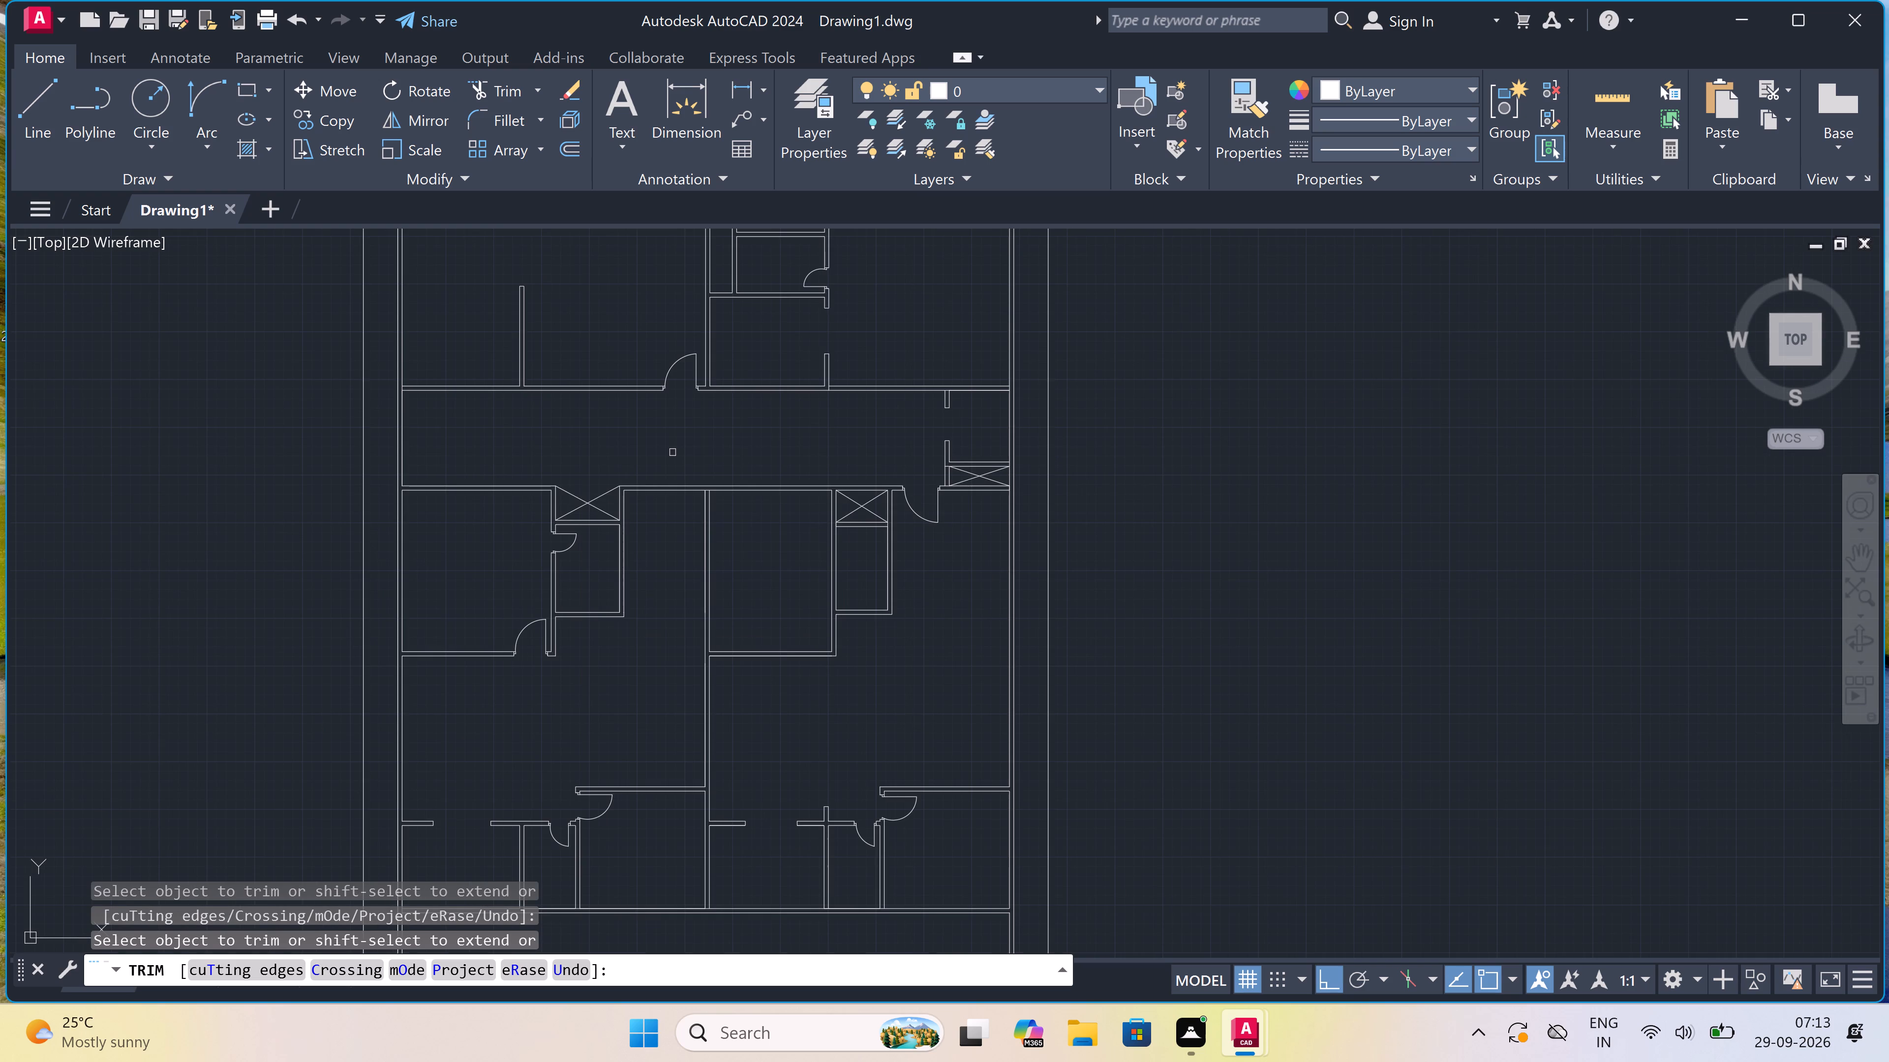
pyautogui.press('Escape')
# Draw a door jamb across the horizontal wall just west of the central vertical wall, with a 2" westward stop from its midpoint and 3' southward leaf.
pyautogui.scroll(4, 620, 489)
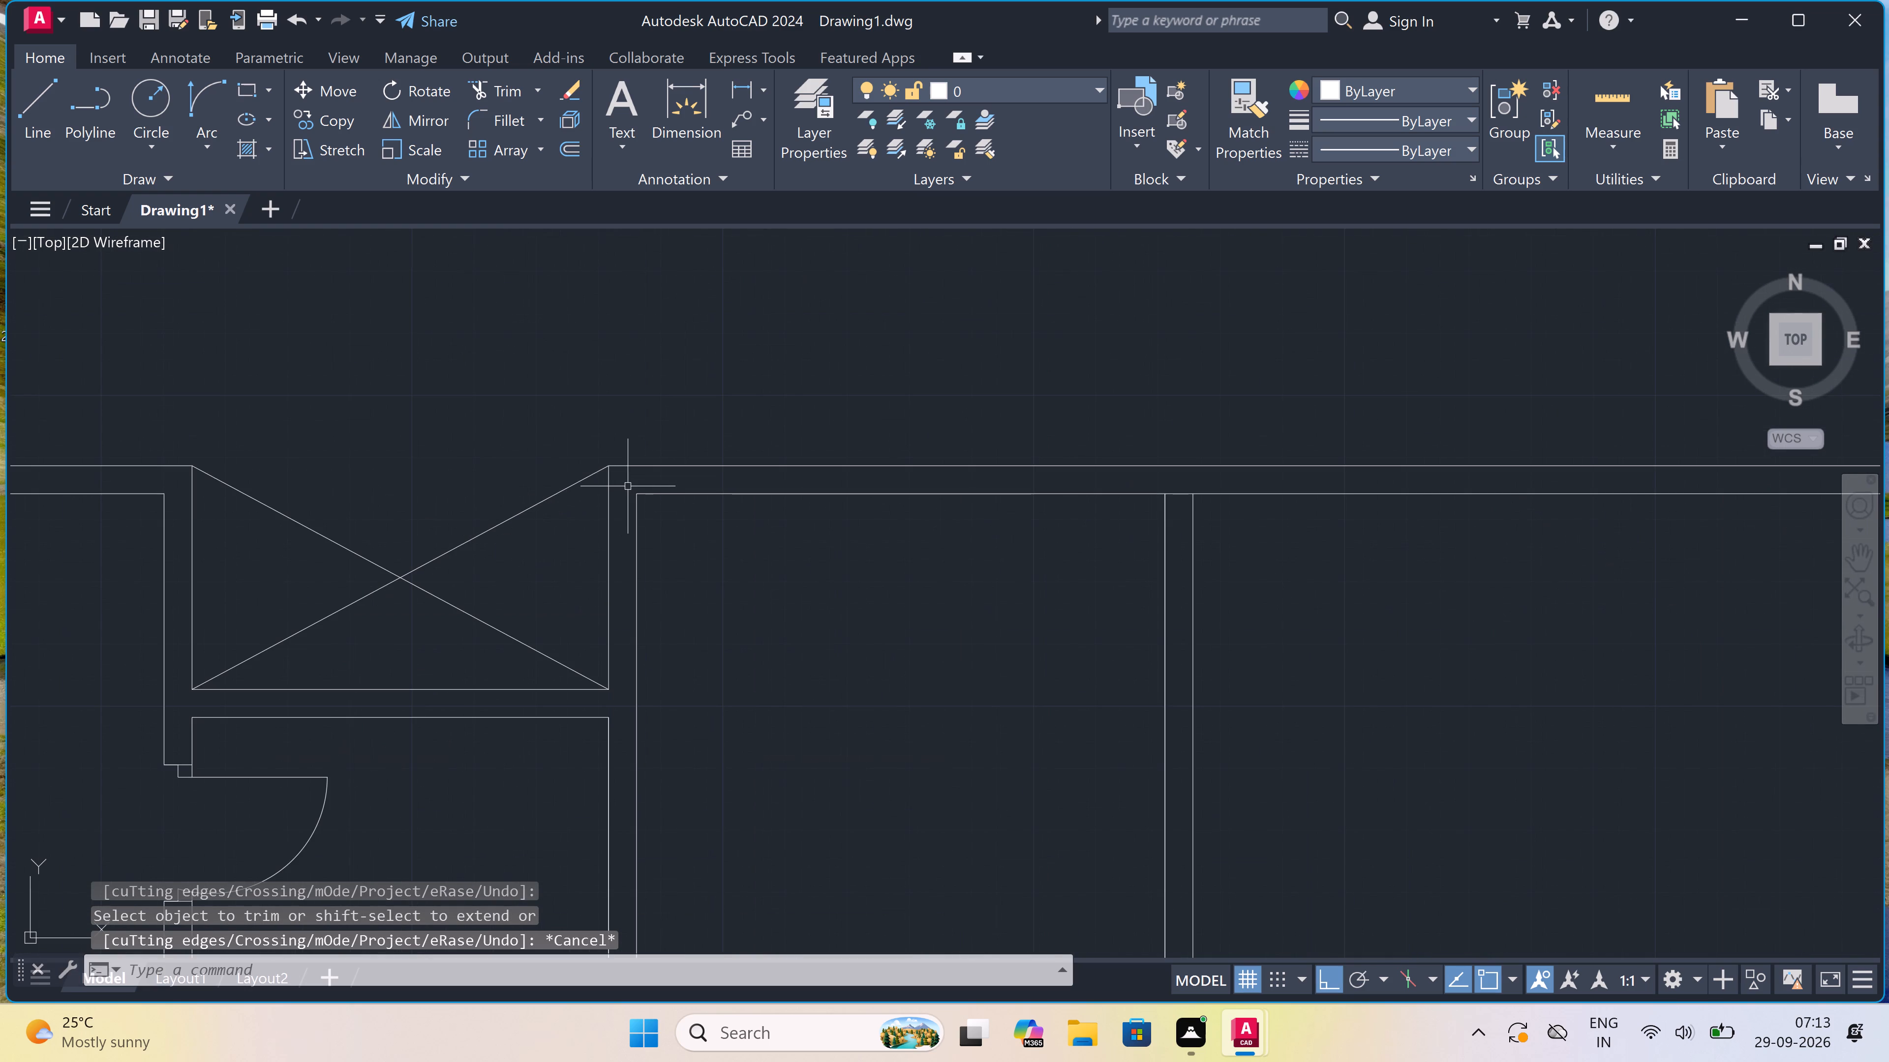
pyautogui.scroll(-1, 869, 444)
pyautogui.write('l')
pyautogui.press('space')
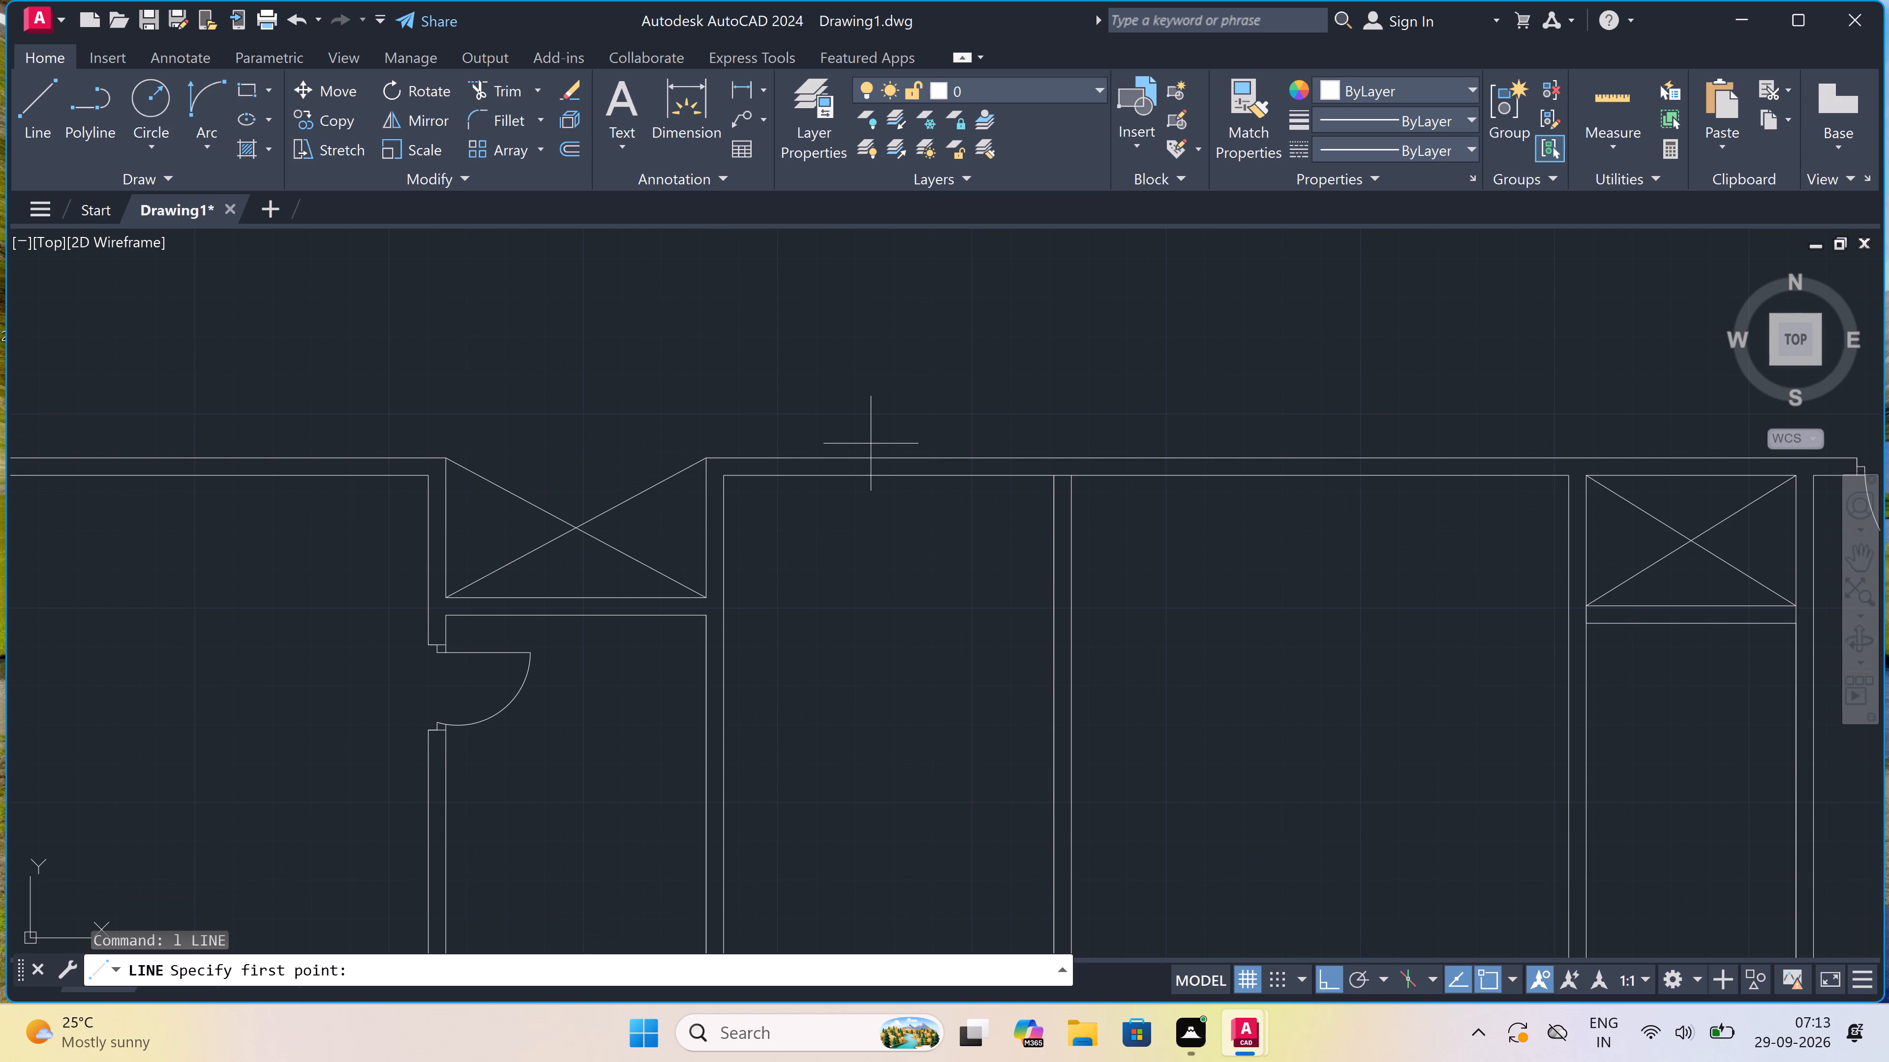
pyautogui.scroll(1, 1040, 466)
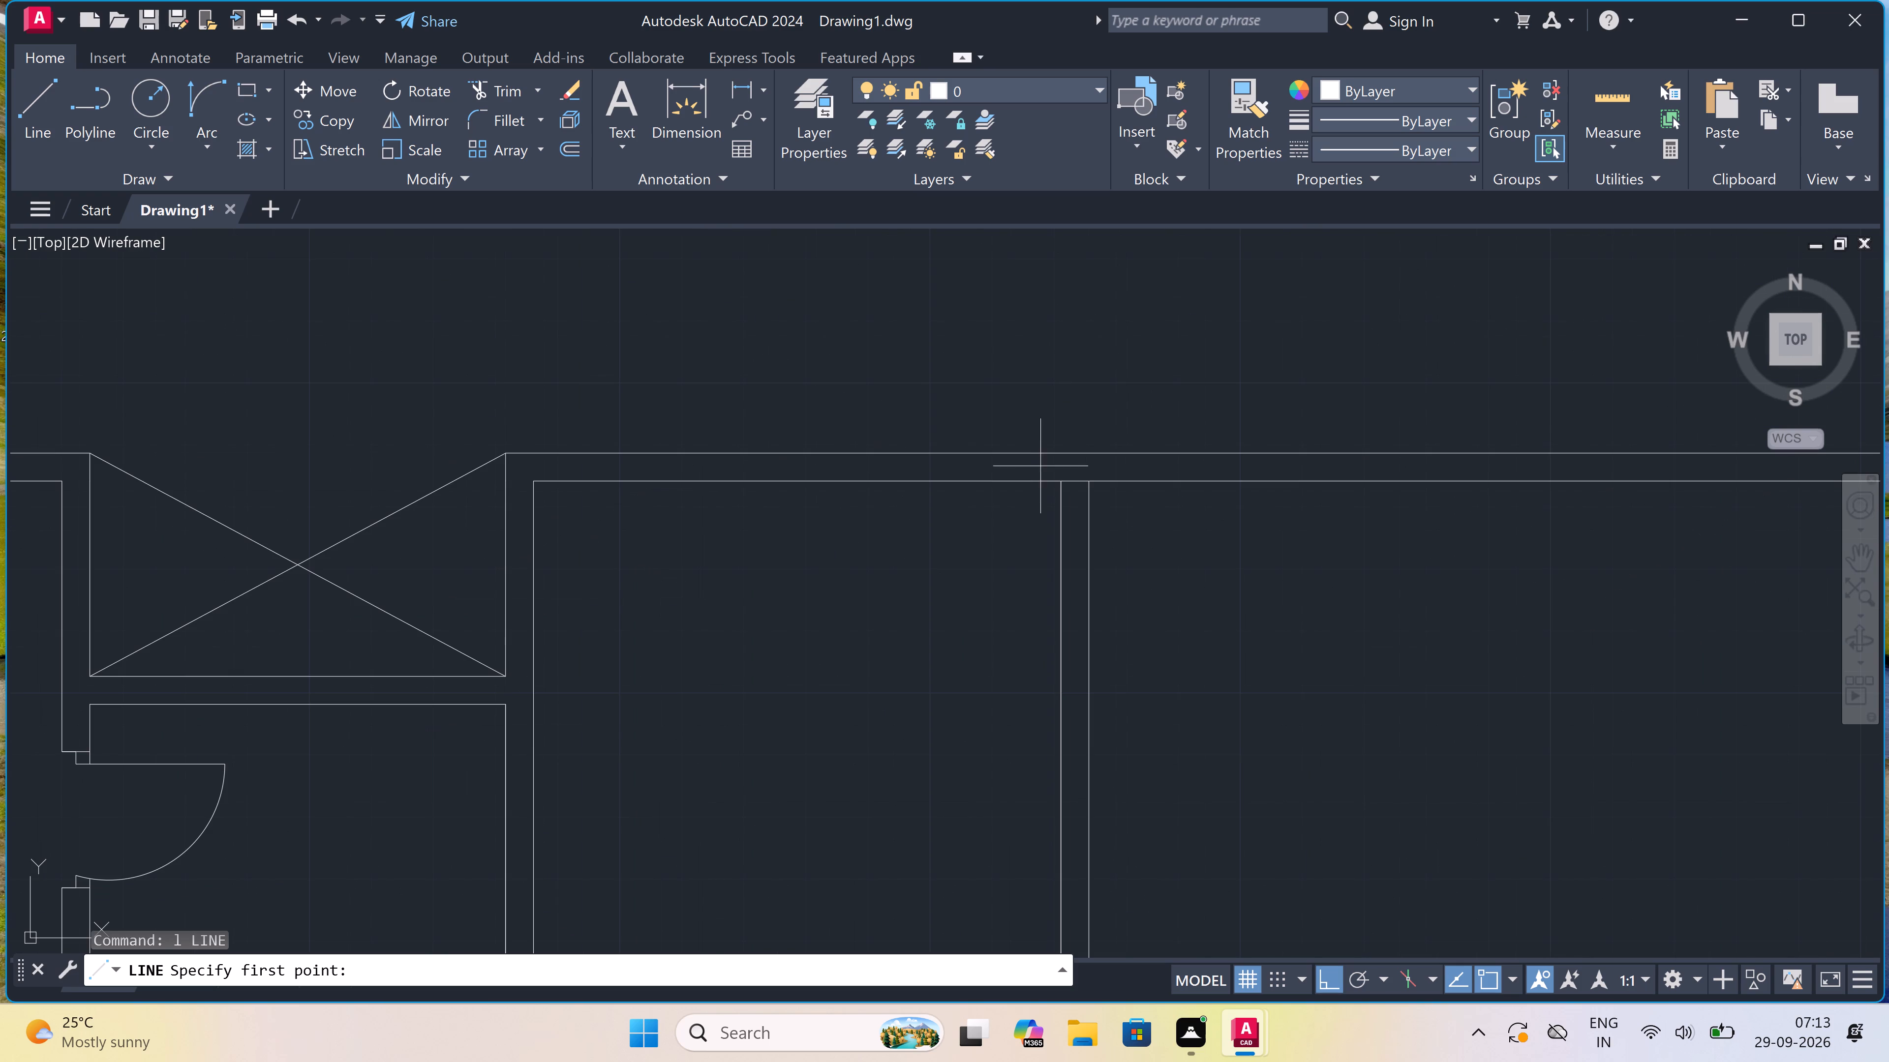
pyautogui.click(1026, 474)
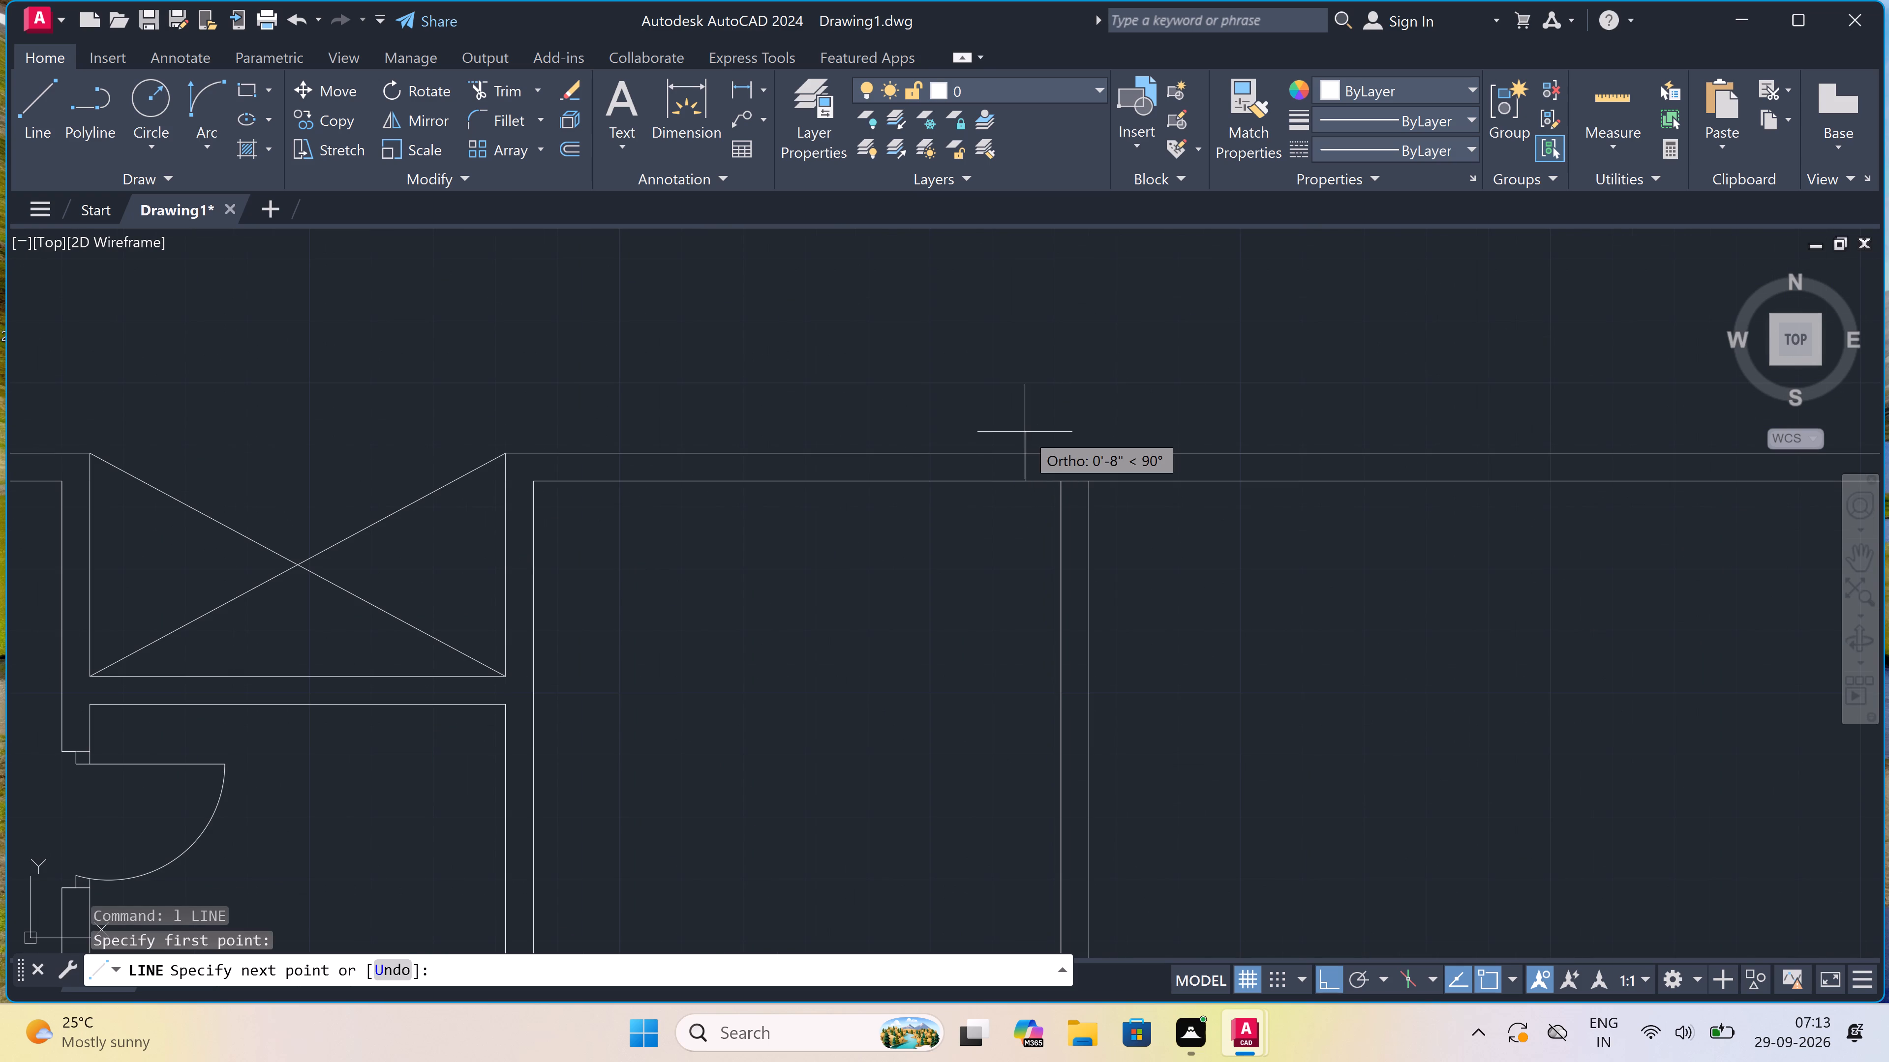
pyautogui.scroll(4, 1025, 444)
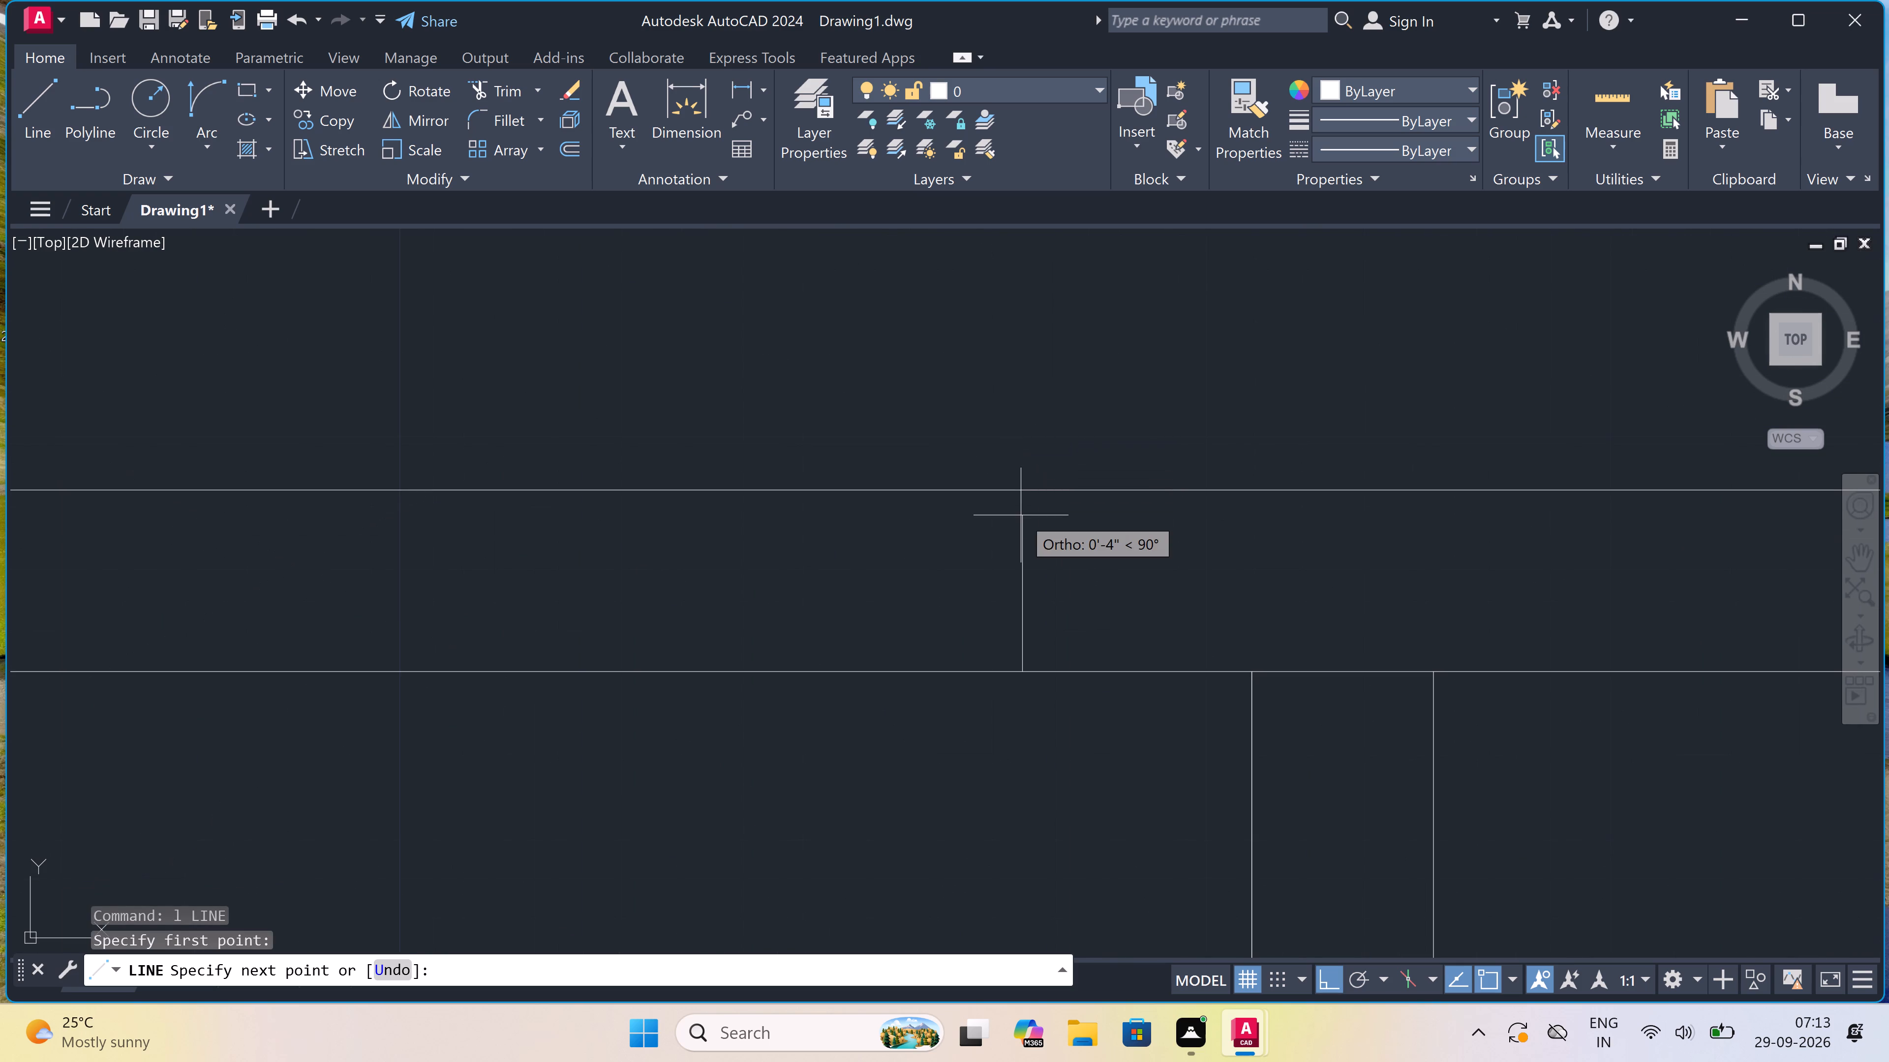
pyautogui.click(1018, 489)
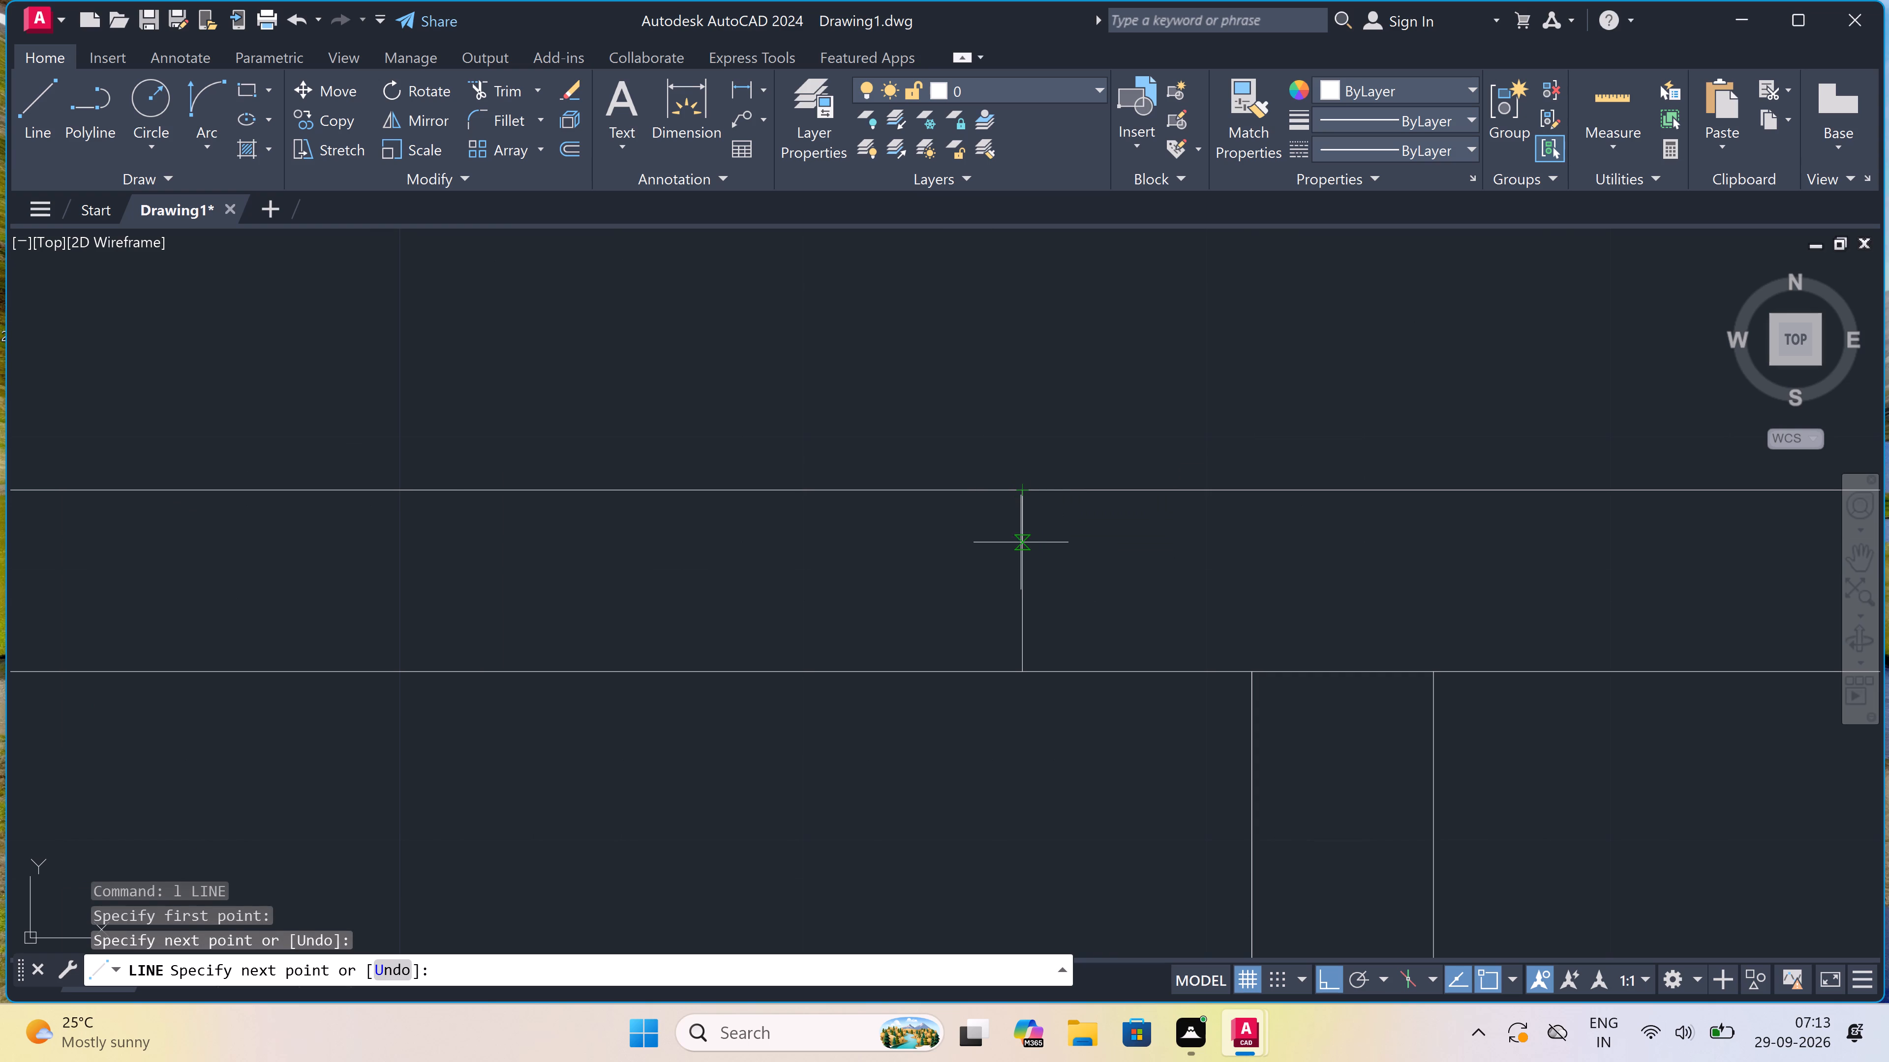
pyautogui.click(1021, 578)
pyautogui.write('2"')
pyautogui.press('space')
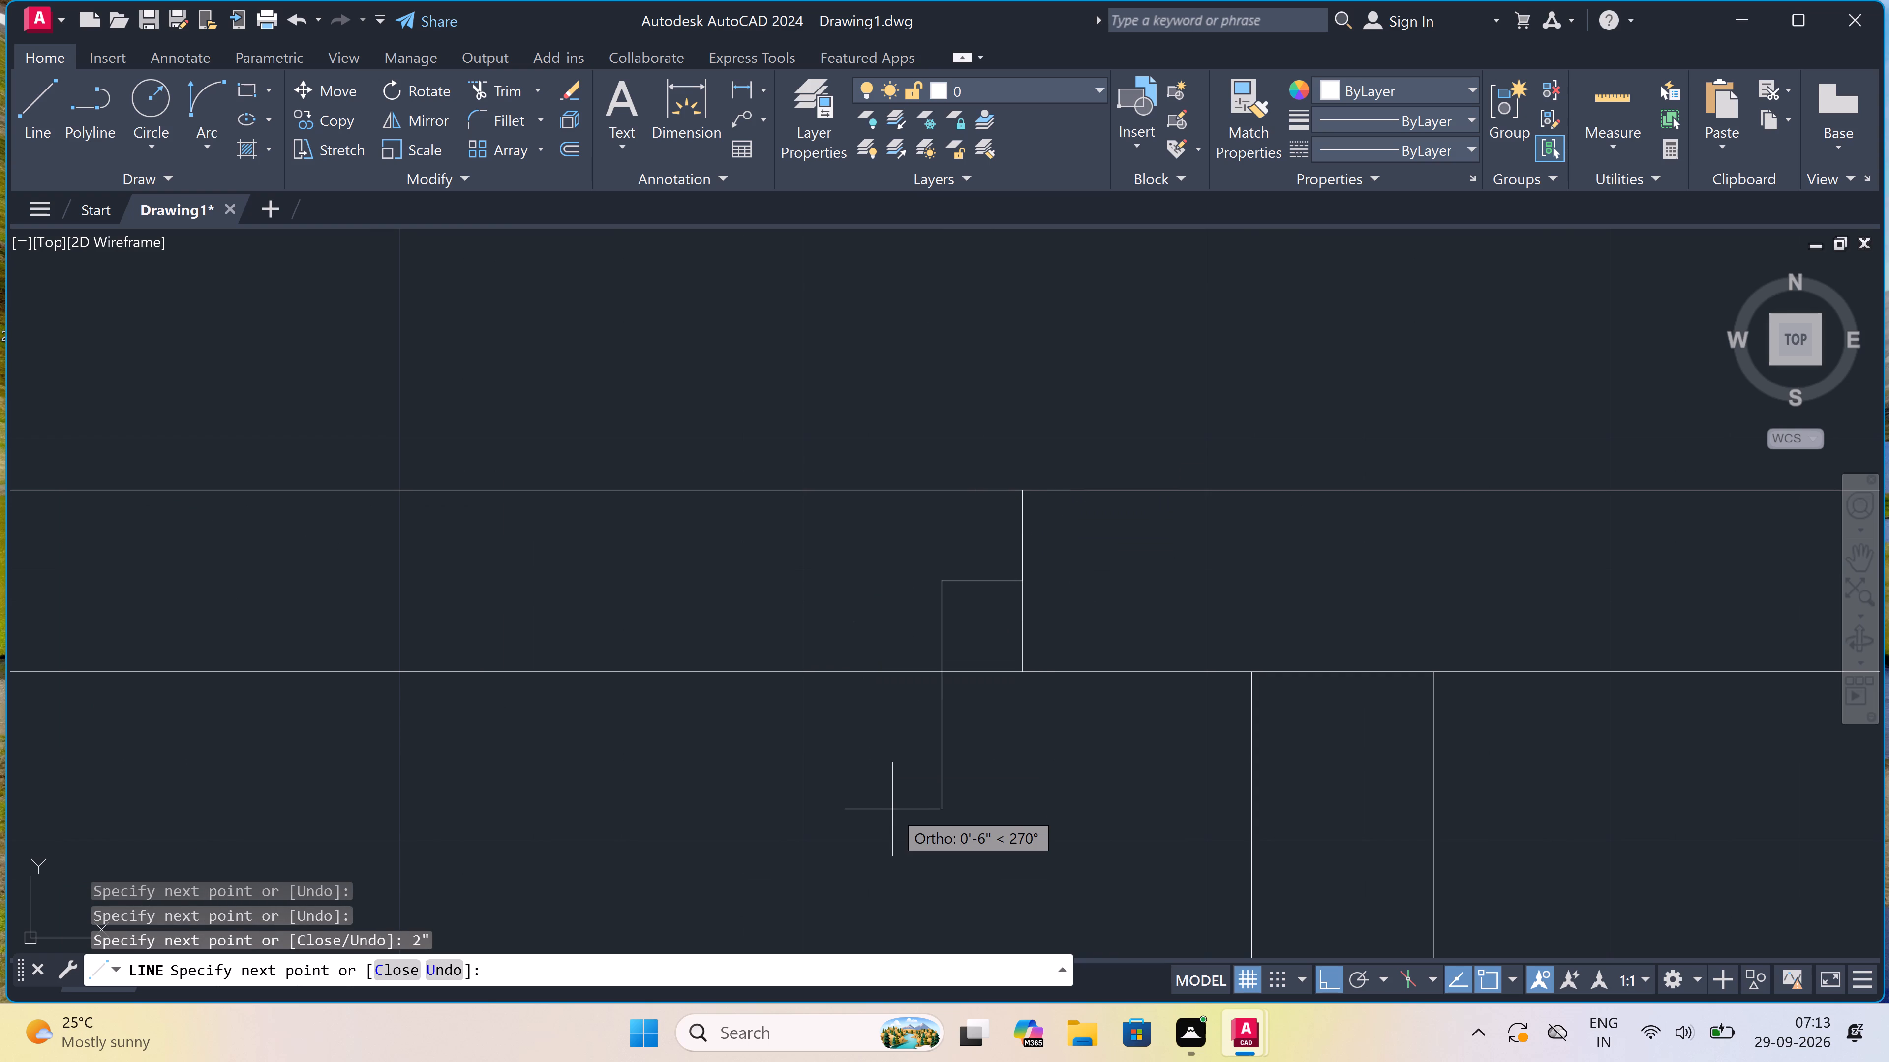
pyautogui.write("3'")
pyautogui.press('space')
pyautogui.press('Escape')
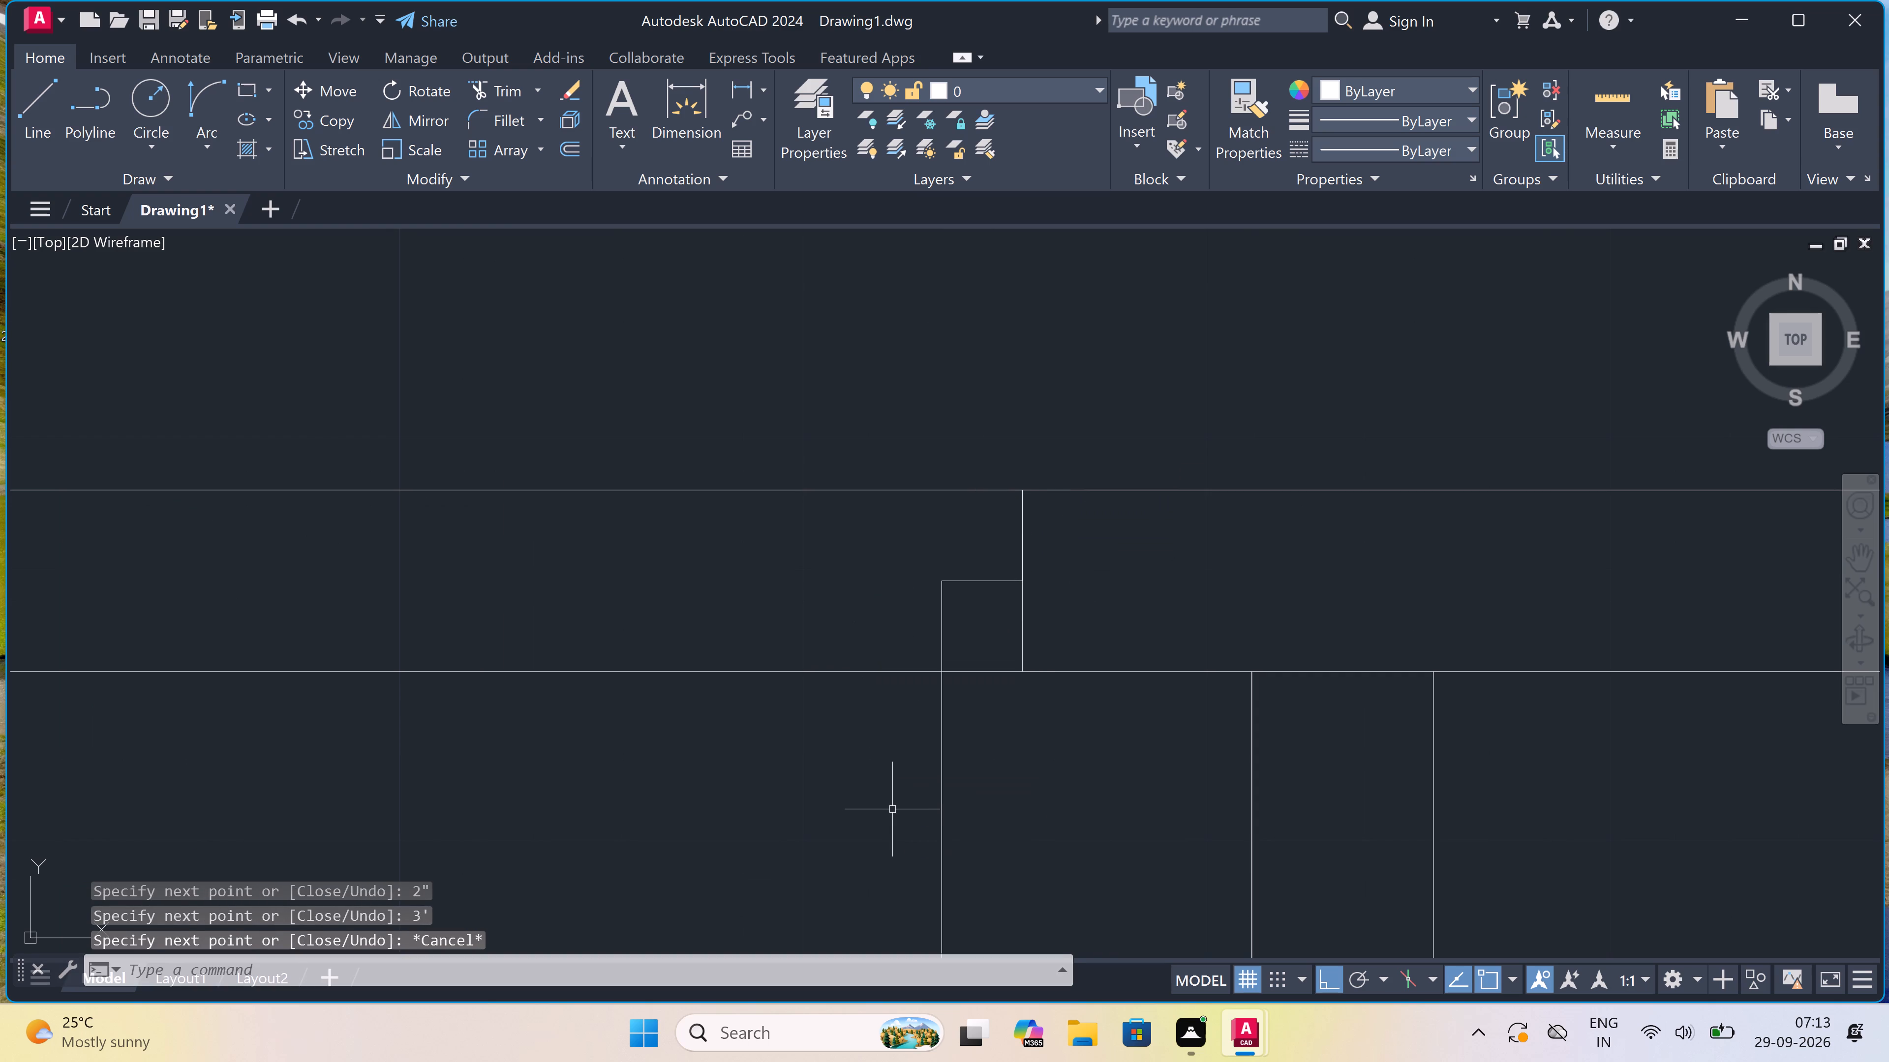
# Draw the opposite jamb line across the same wall, toward the western crossed shaft, with a 2" stop running east from its midpoint.
pyautogui.press('space')
pyautogui.scroll(-2, 890, 775)
pyautogui.scroll(-1, 637, 549)
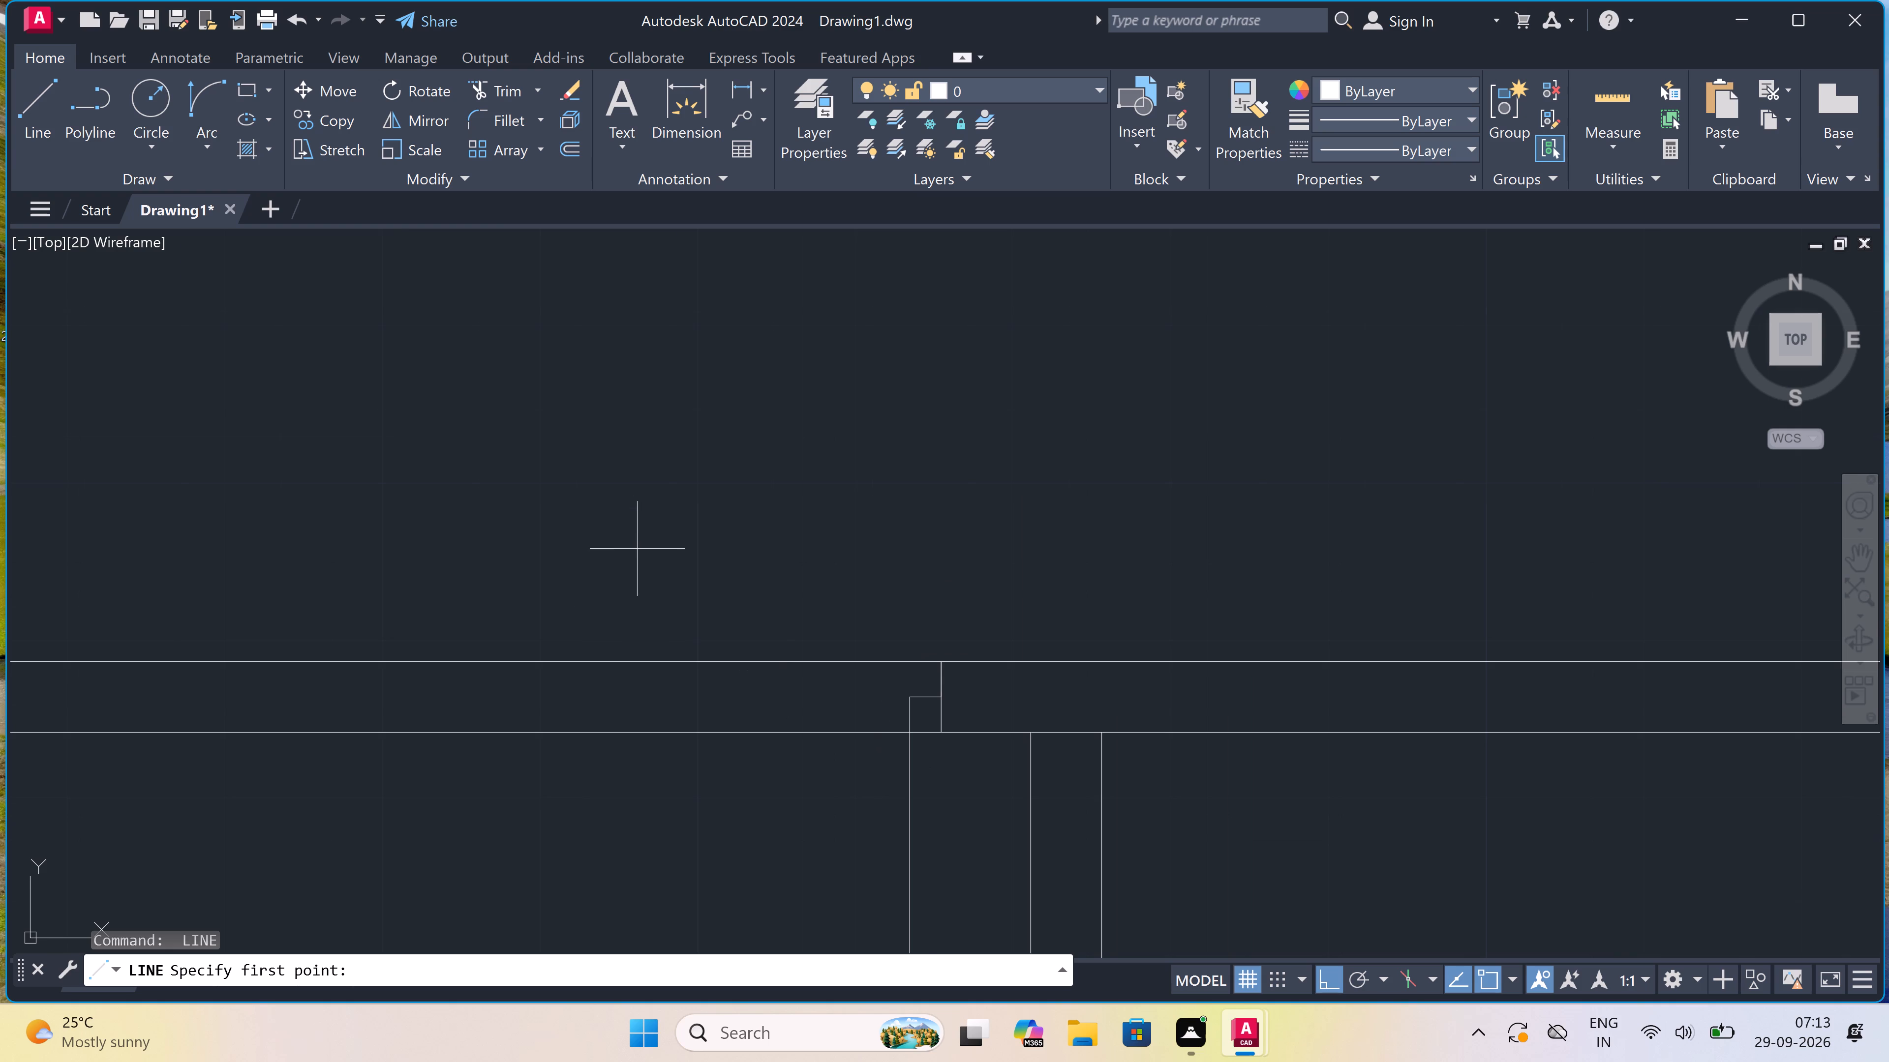
pyautogui.scroll(-1, 638, 549)
pyautogui.scroll(1, 493, 832)
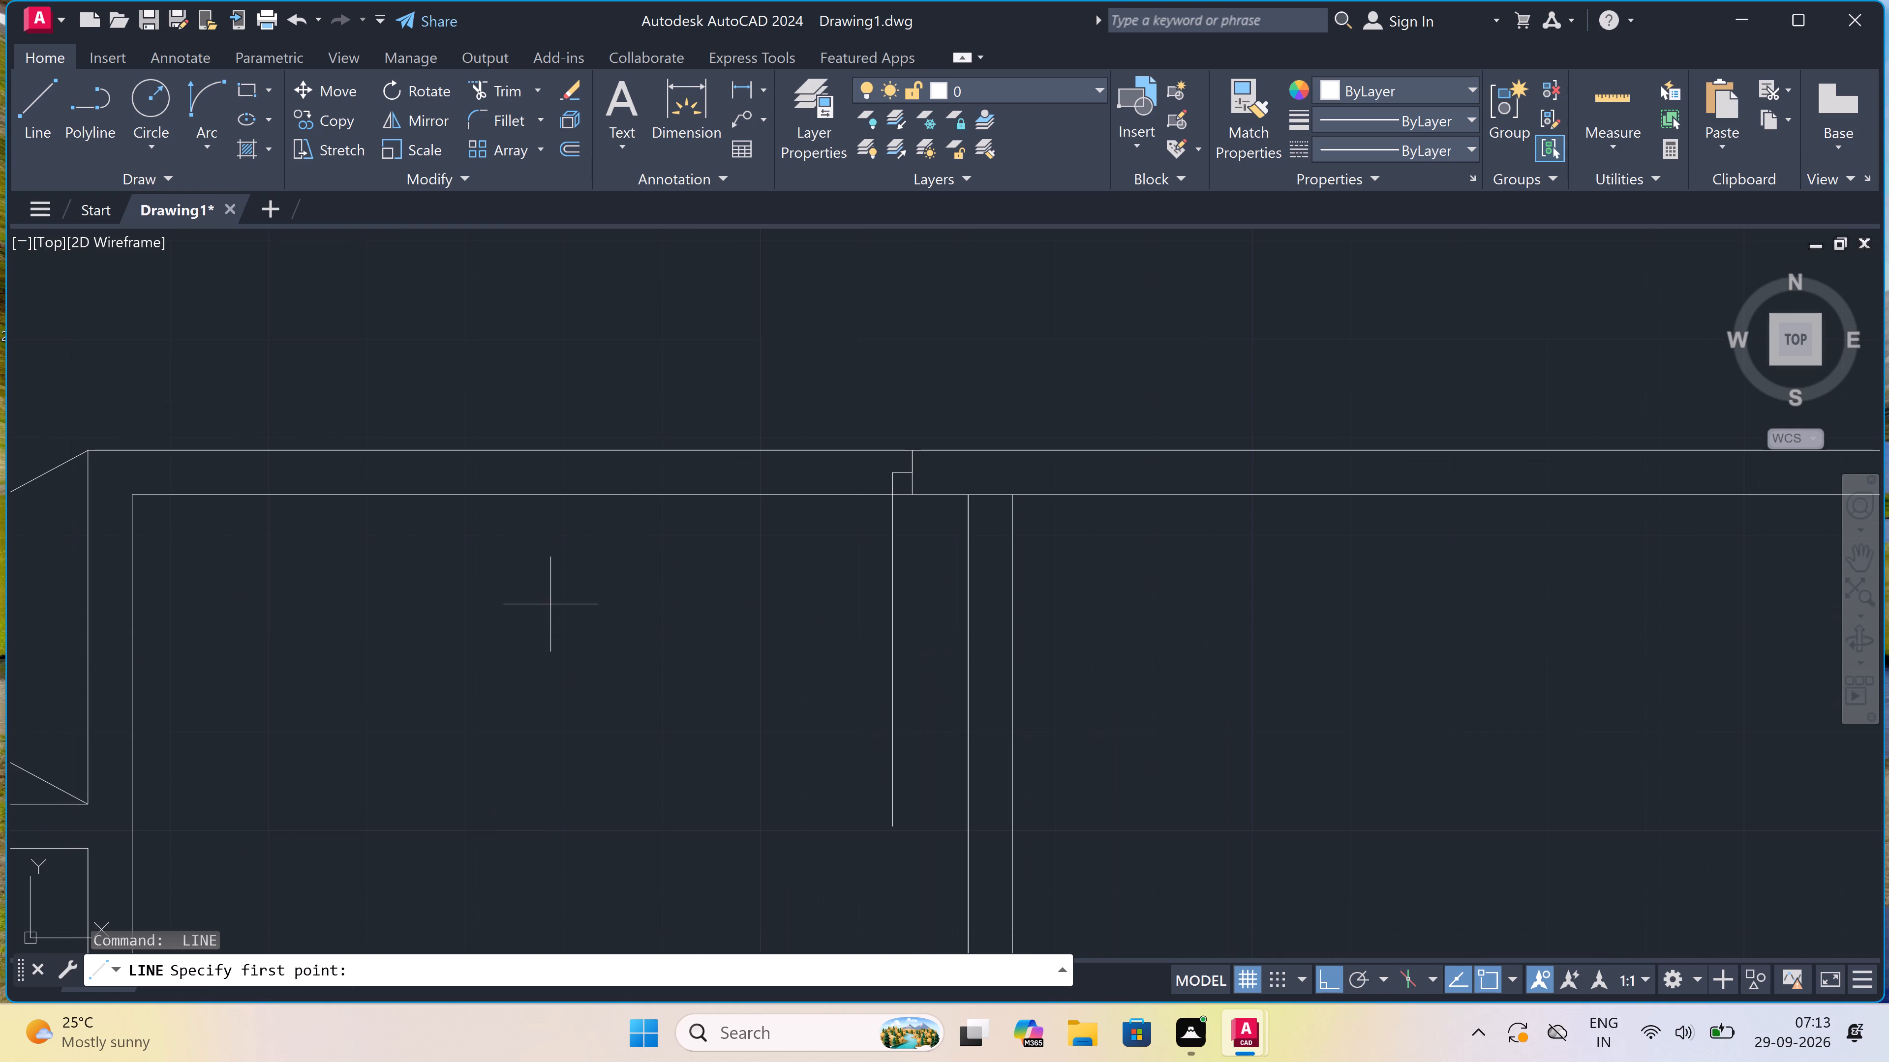
pyautogui.click(591, 488)
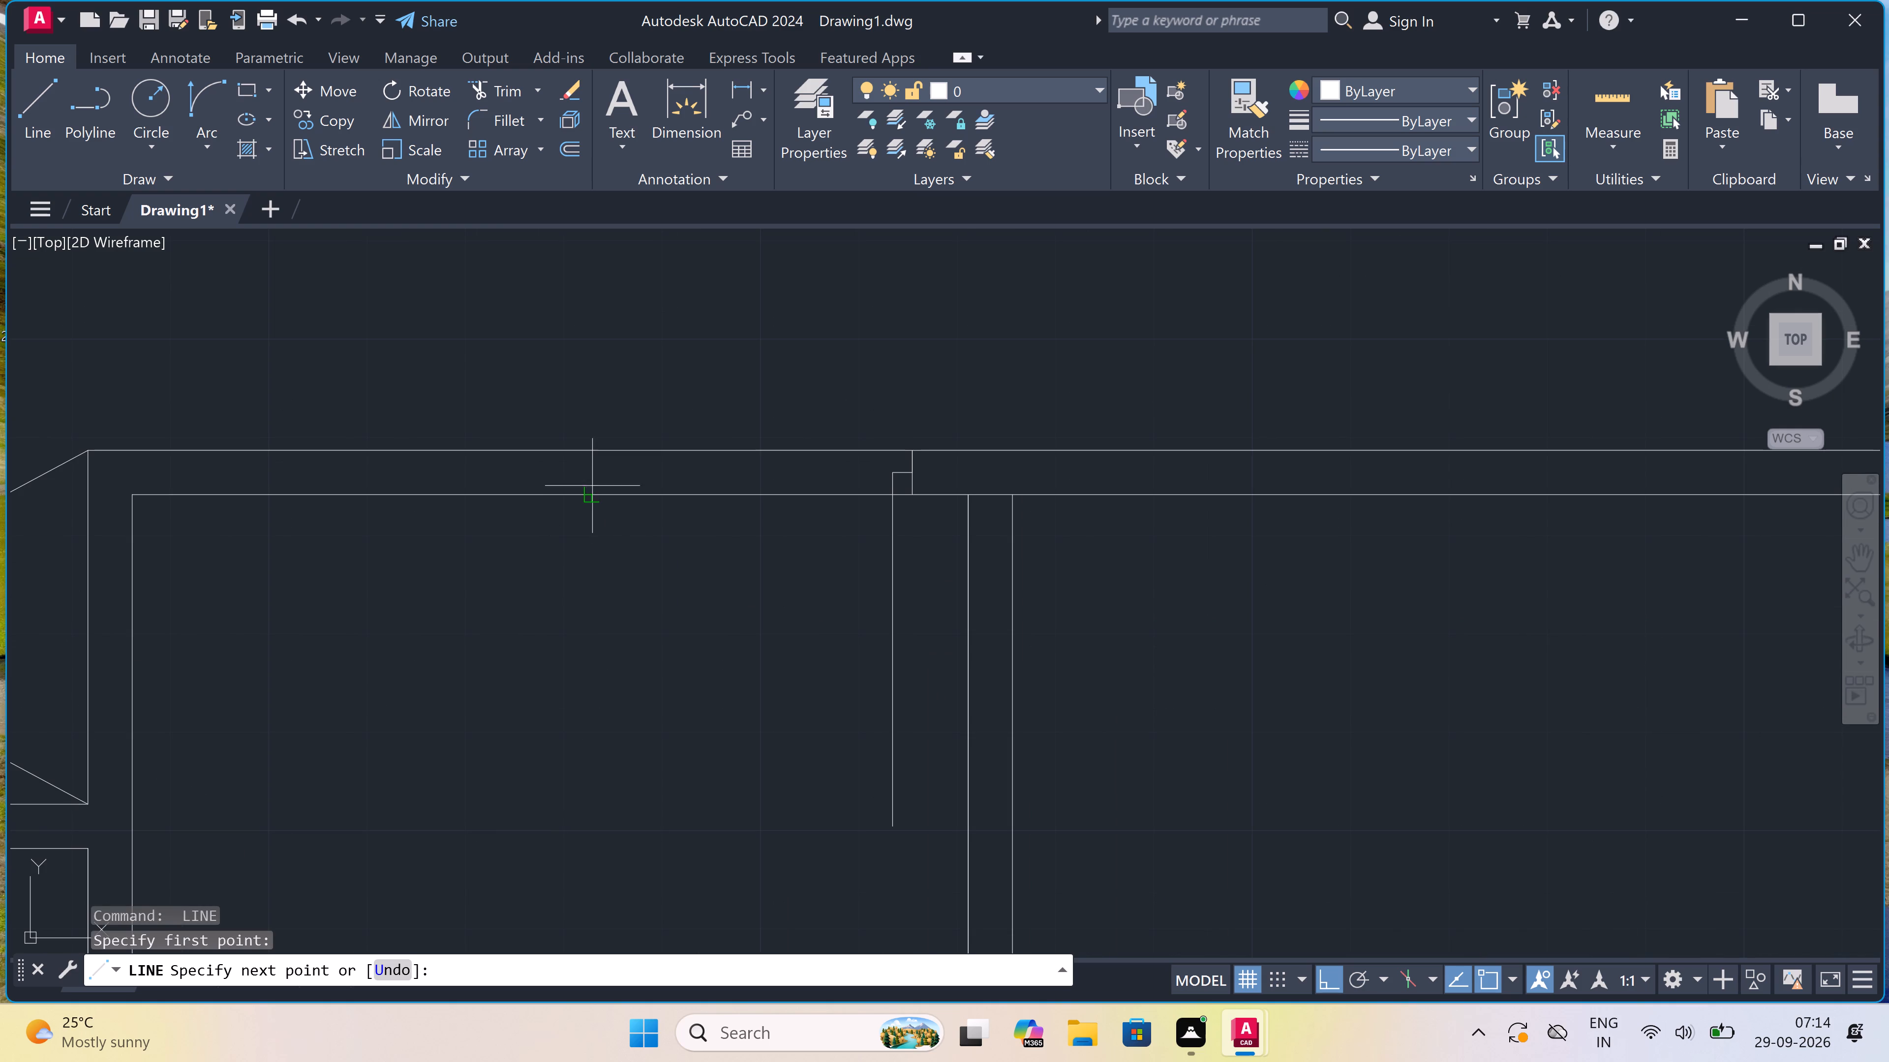
pyautogui.click(590, 447)
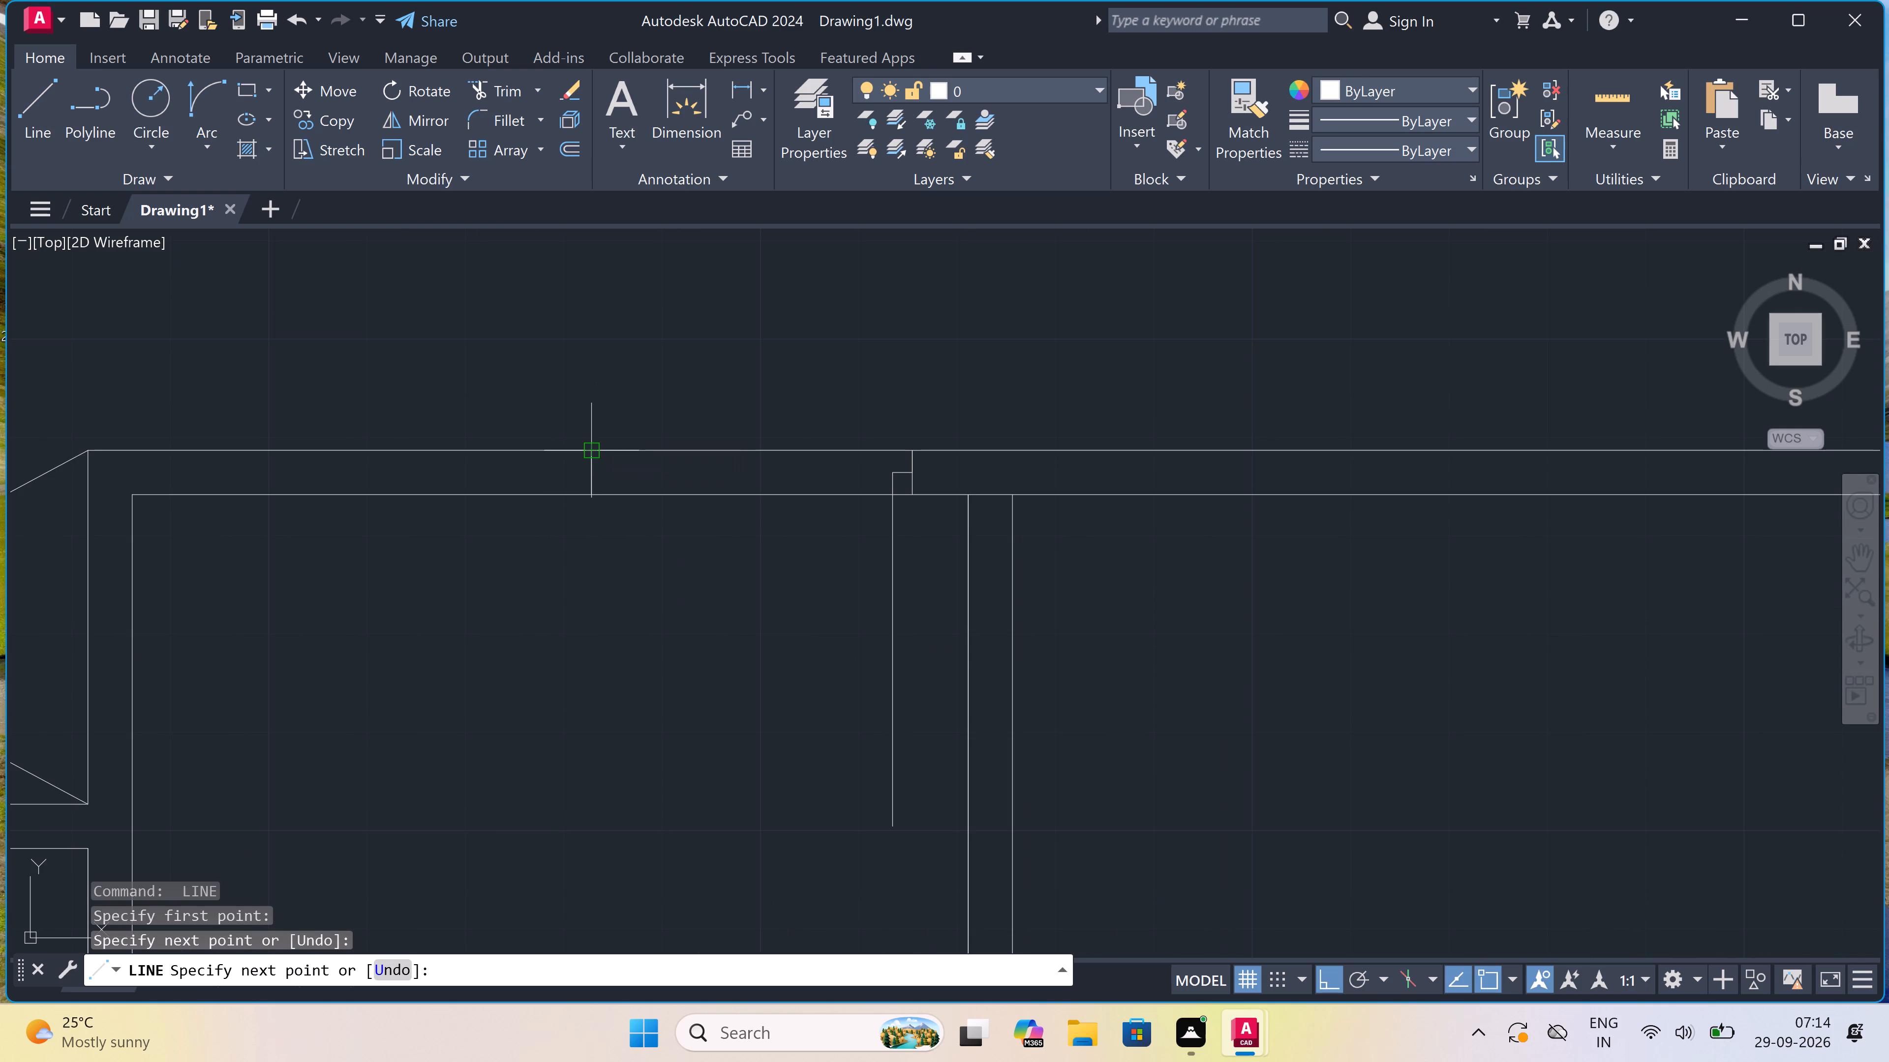
pyautogui.click(592, 476)
pyautogui.write('2"')
pyautogui.press('space')
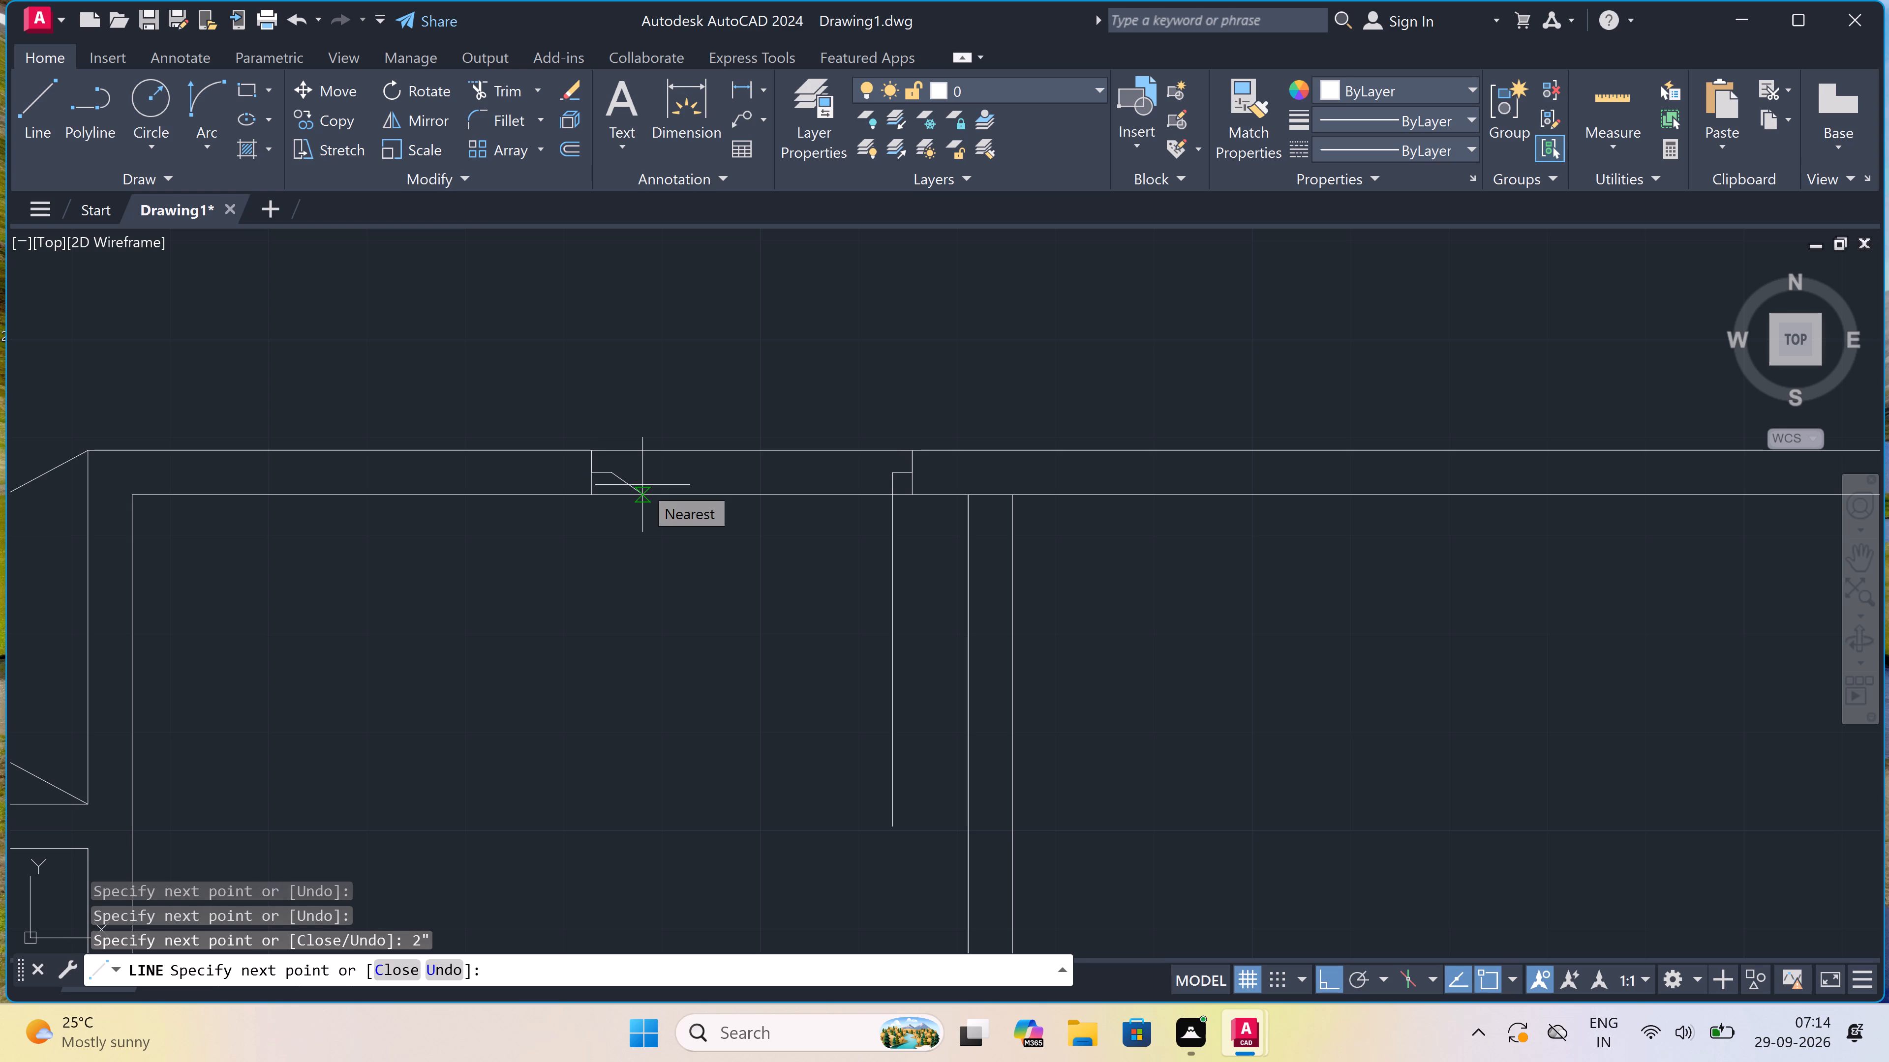
pyautogui.press('Escape')
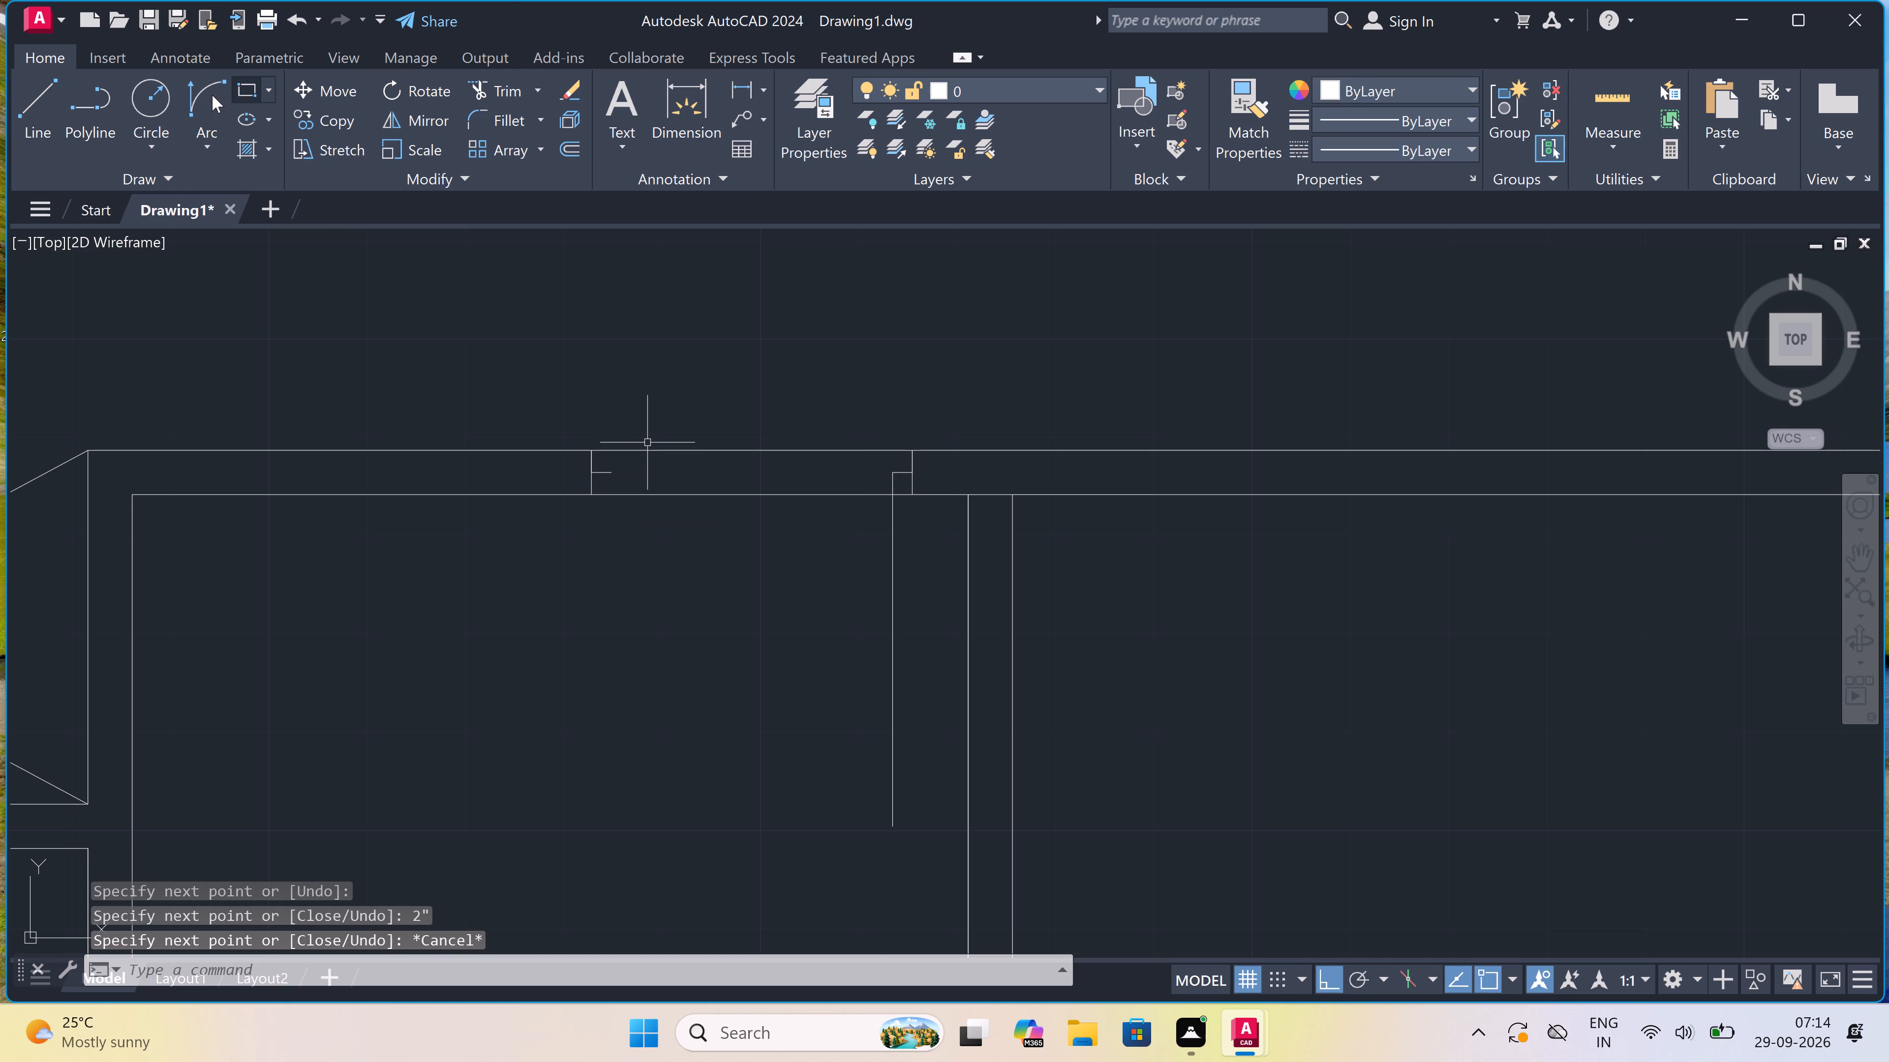
# Draw this door's swing arc from the west jamb's stop to the leaf's free end, curving tangent southward from the stop.
pyautogui.click(211, 95)
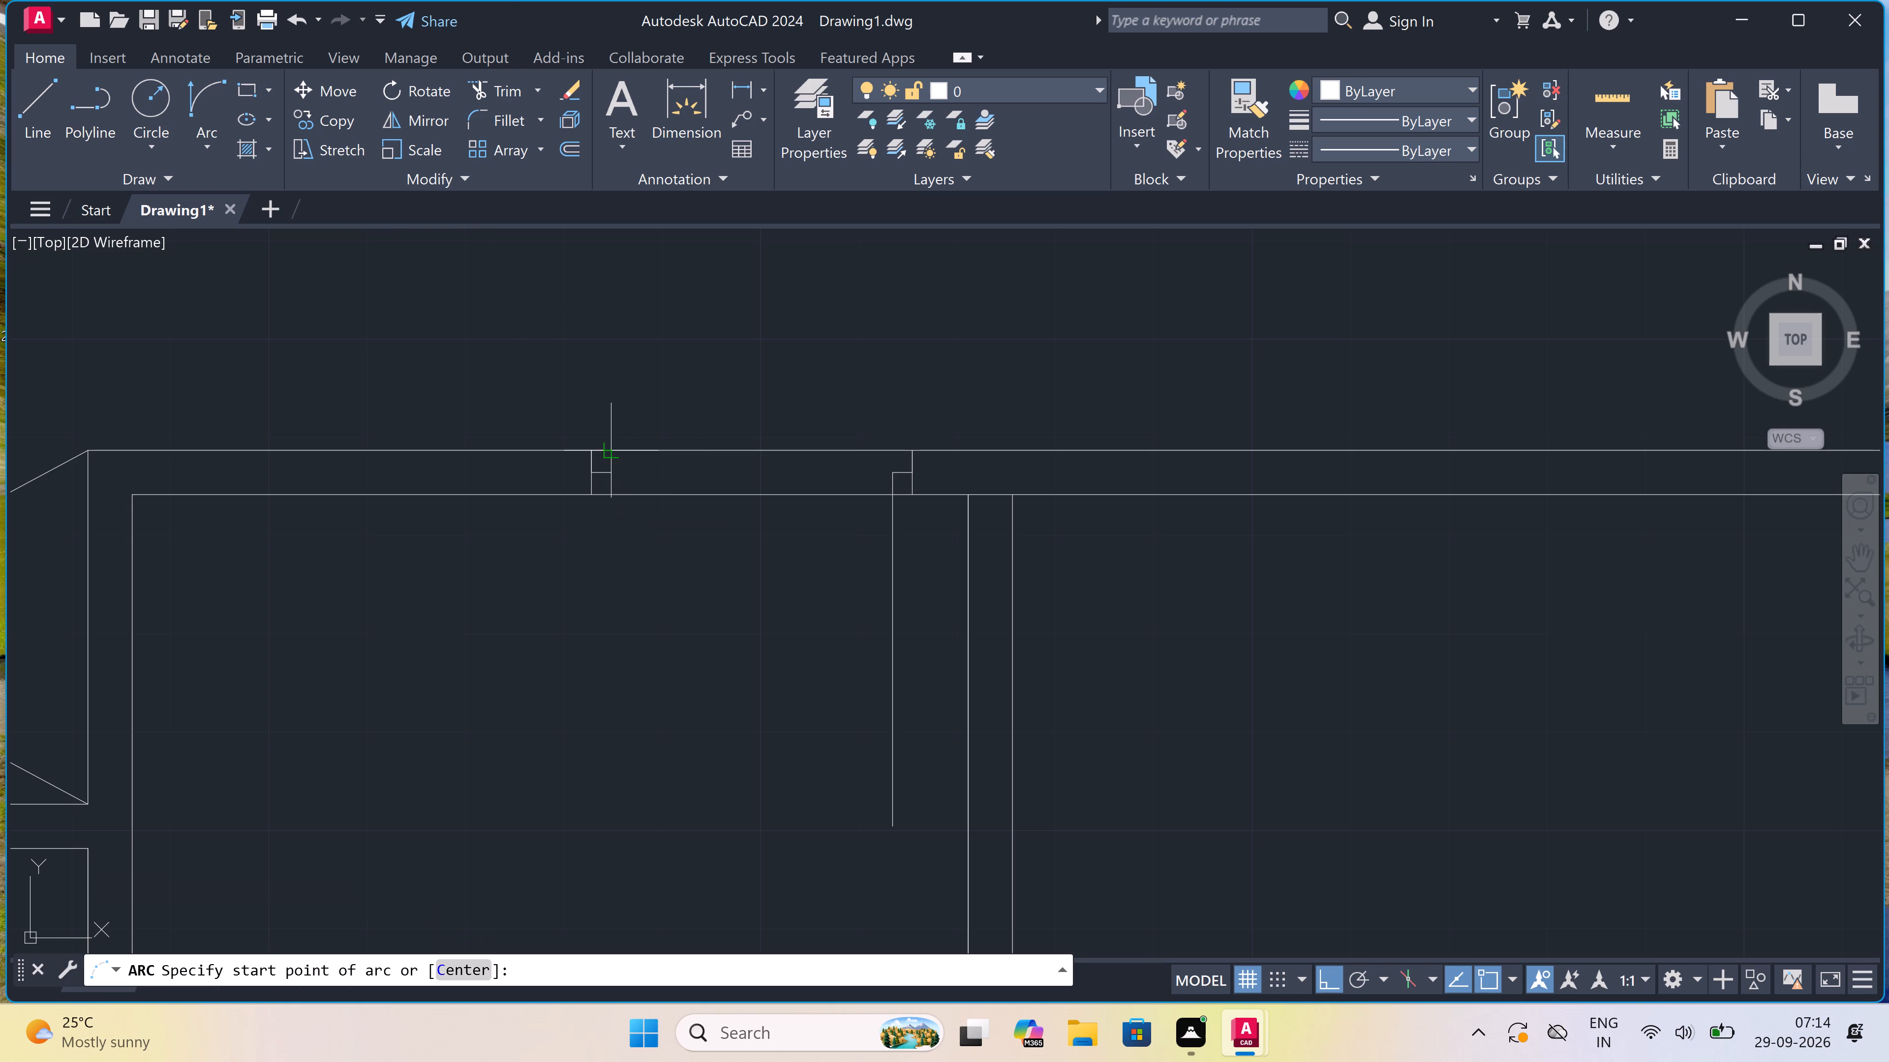
pyautogui.click(613, 472)
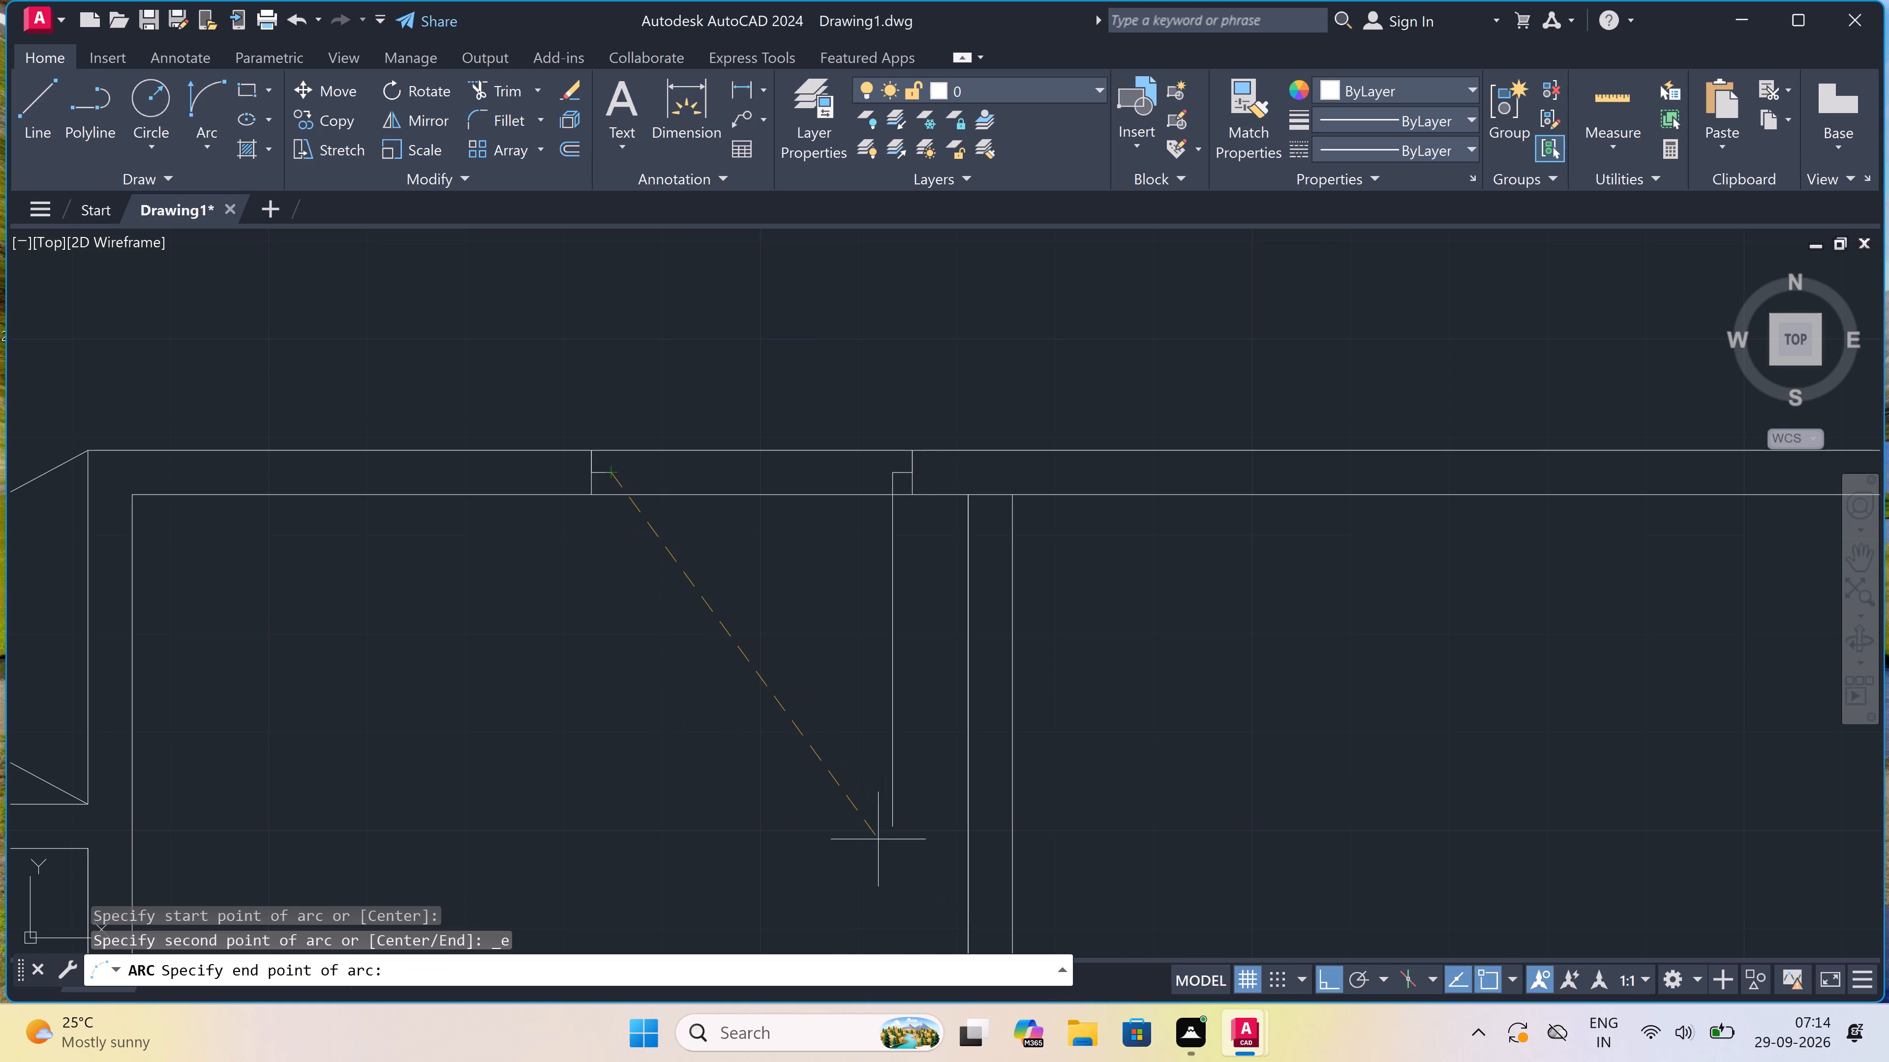
pyautogui.click(893, 832)
pyautogui.click(789, 856)
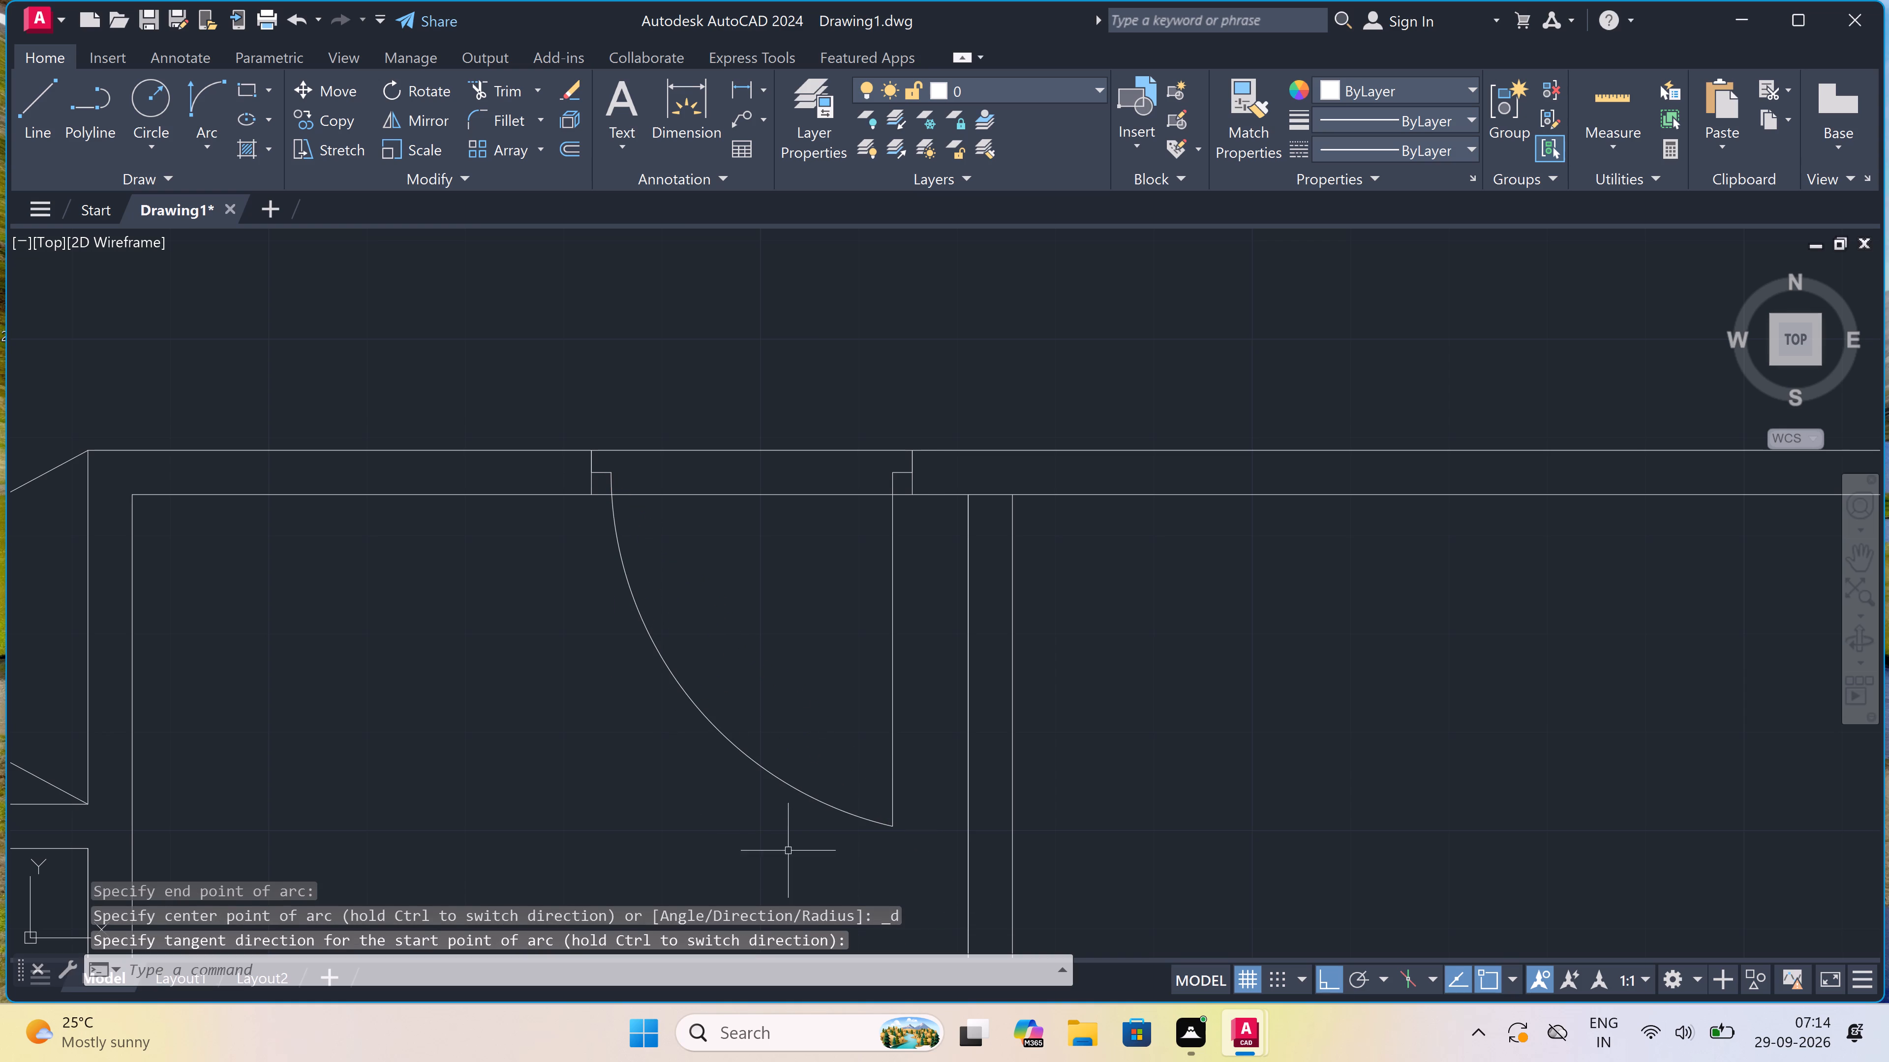
# Trim both faces of the horizontal wall between this door's jambs to clear the opening.
pyautogui.write('tr')
pyautogui.press('space')
pyautogui.click(812, 449)
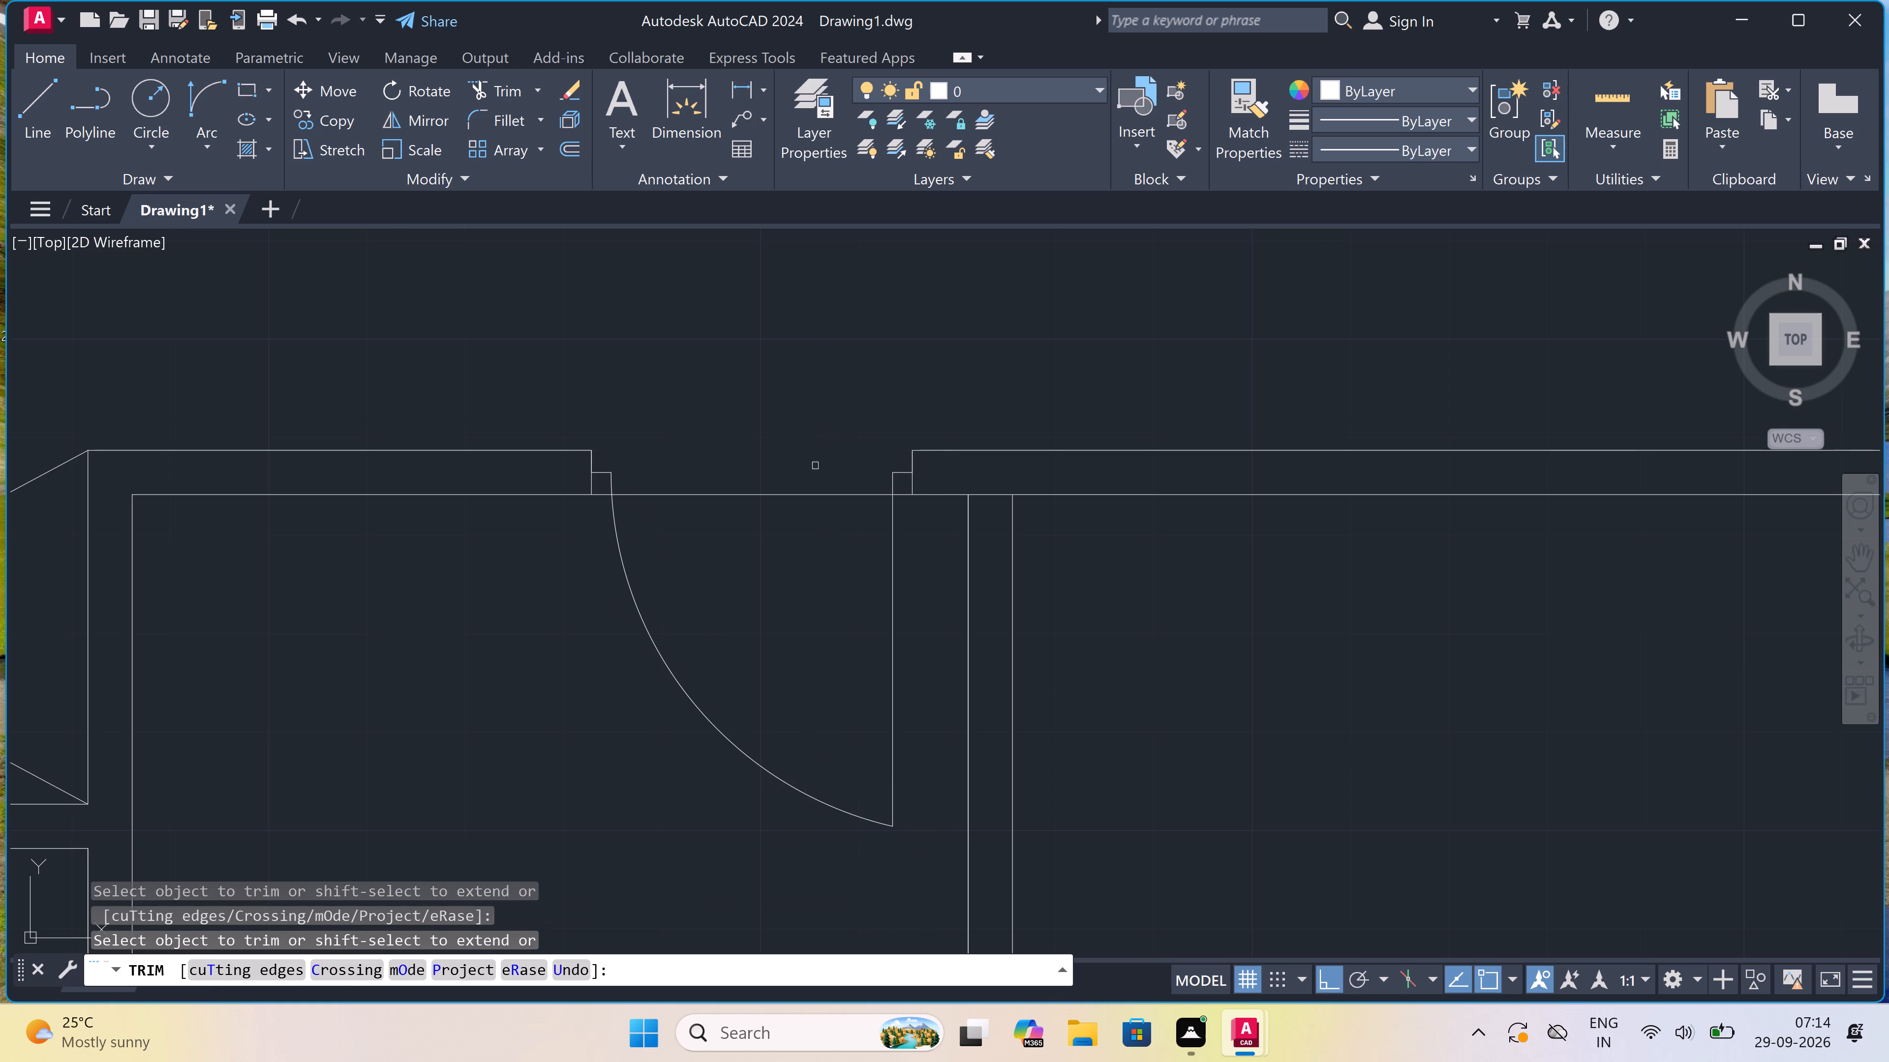
pyautogui.moveTo(824, 553); pyautogui.dragTo(823, 549)
pyautogui.click(811, 394)
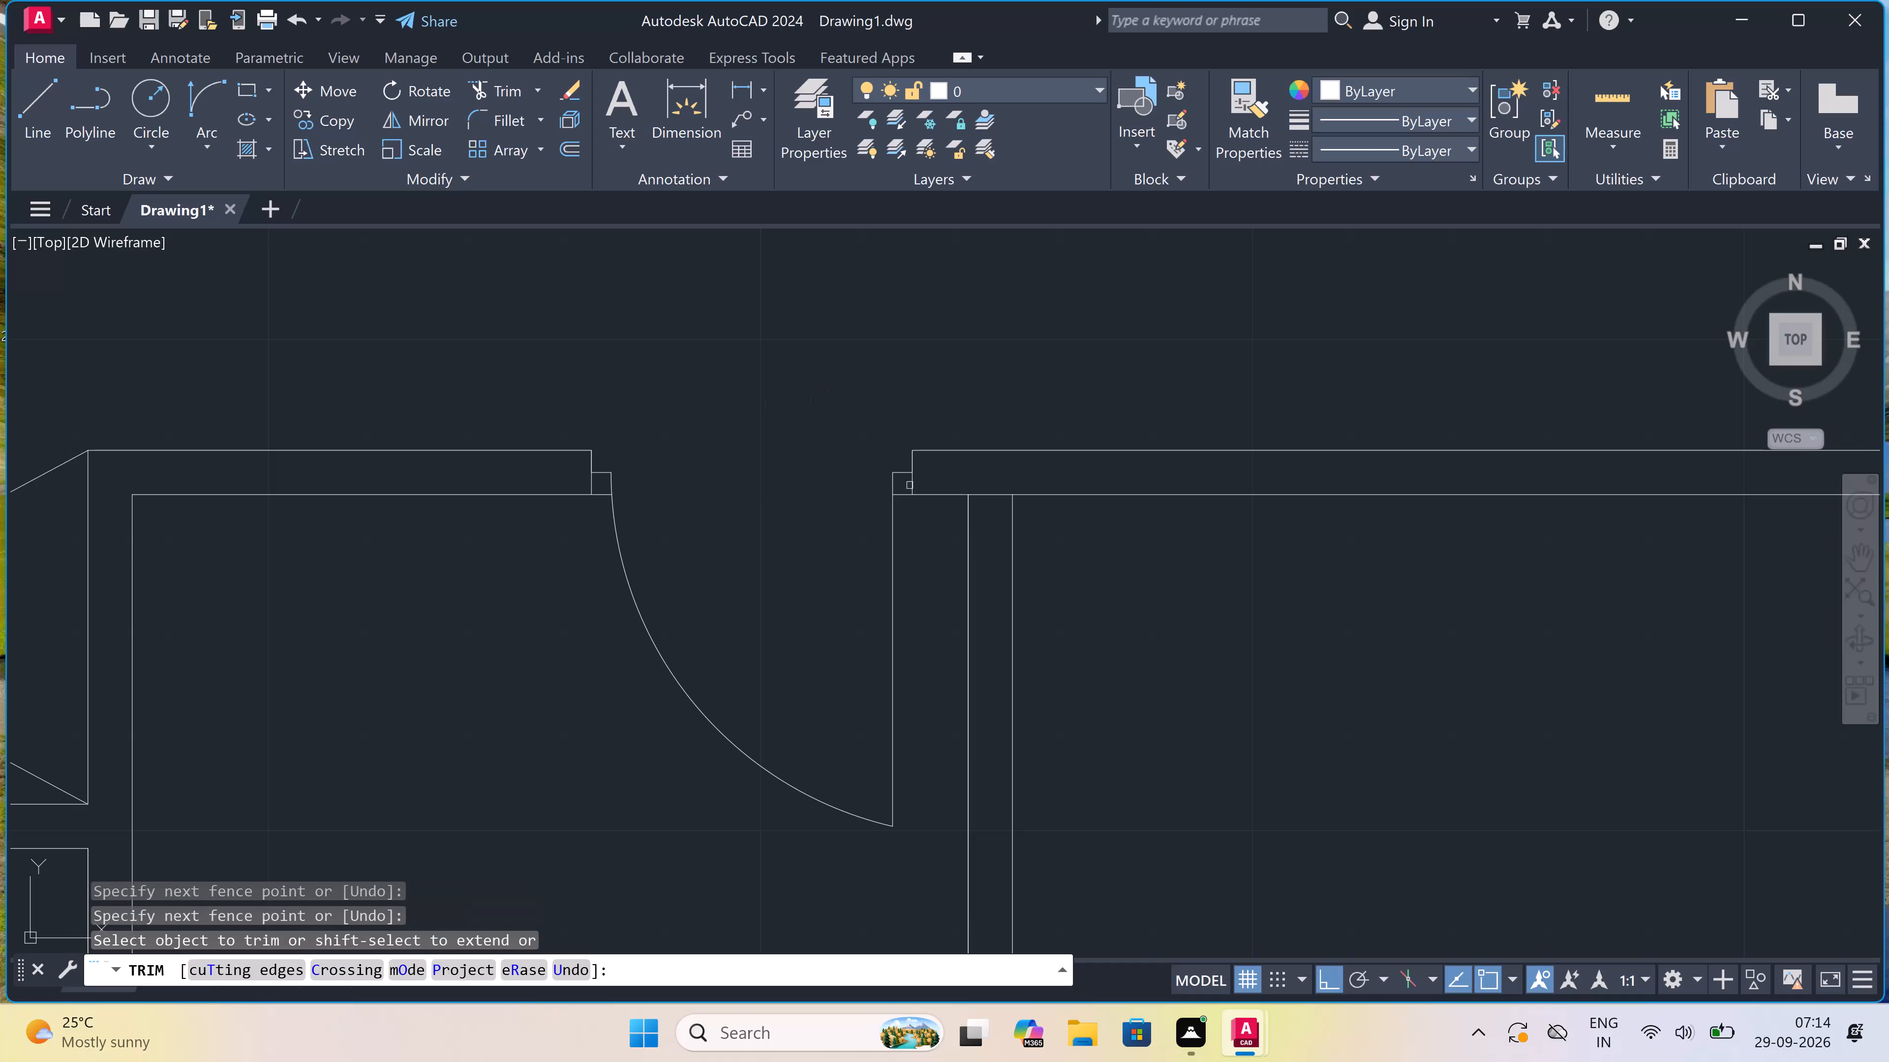
# Trim the horizontal wall's south face where the central vertical wall meets it, opening the junction just east of the new door.
pyautogui.click(989, 478)
pyautogui.click(988, 529)
pyautogui.scroll(-3, 708, 538)
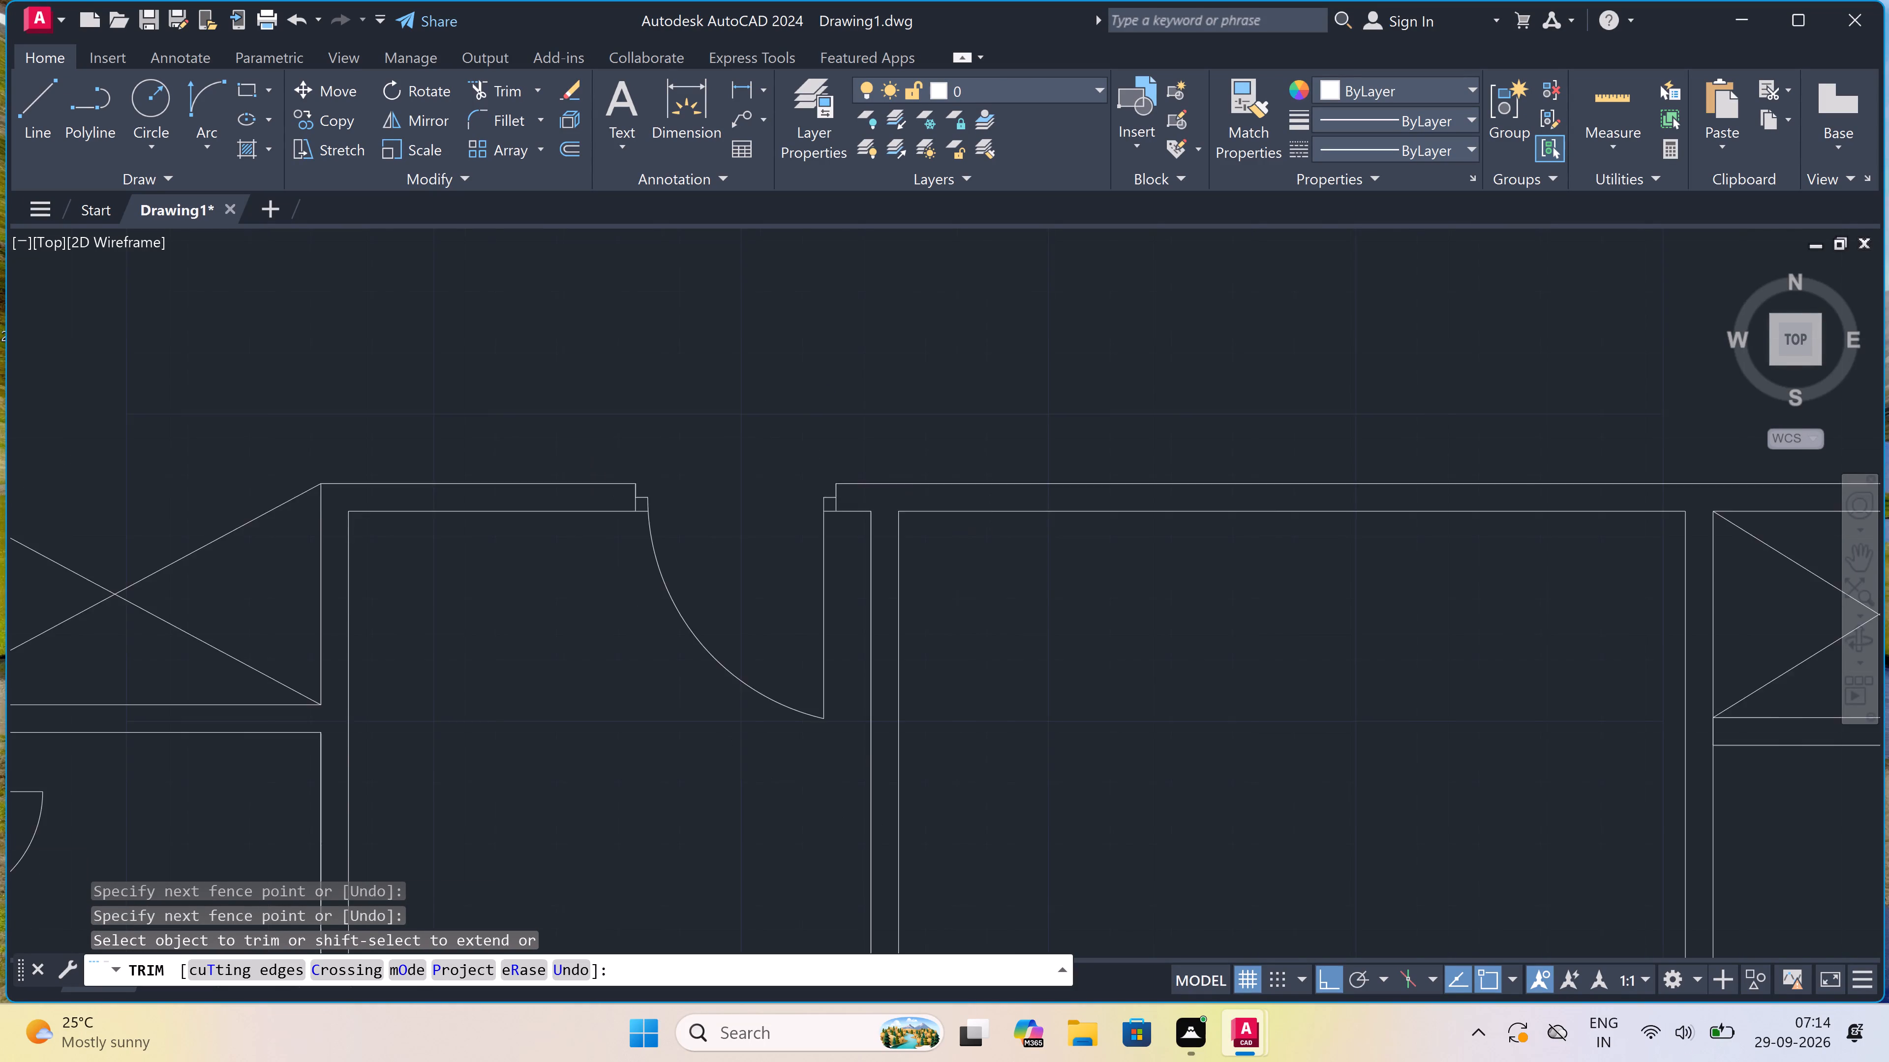
pyautogui.press('Escape')
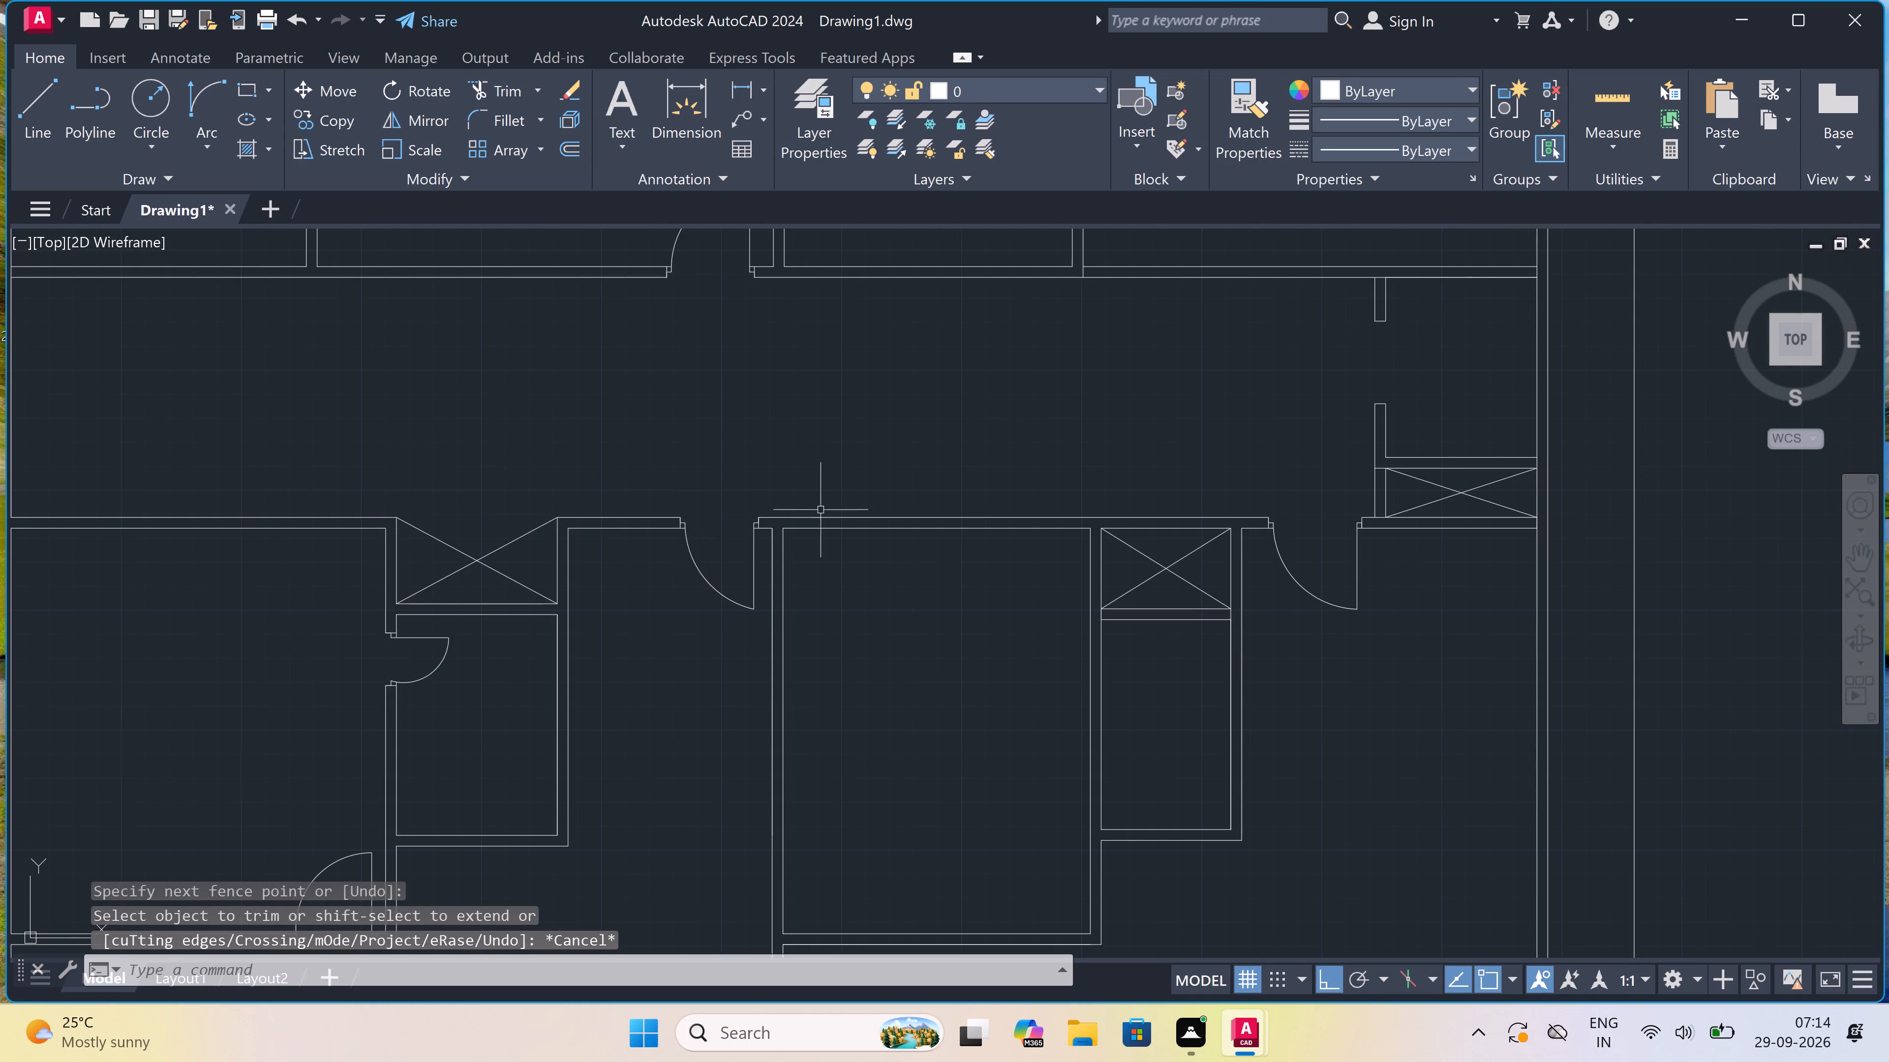
# Draw a jamb across the south wall near the southeast corner of the room east of the central wall, with a 2" westward stop and 3' northward leaf.
pyautogui.scroll(-2, 821, 510)
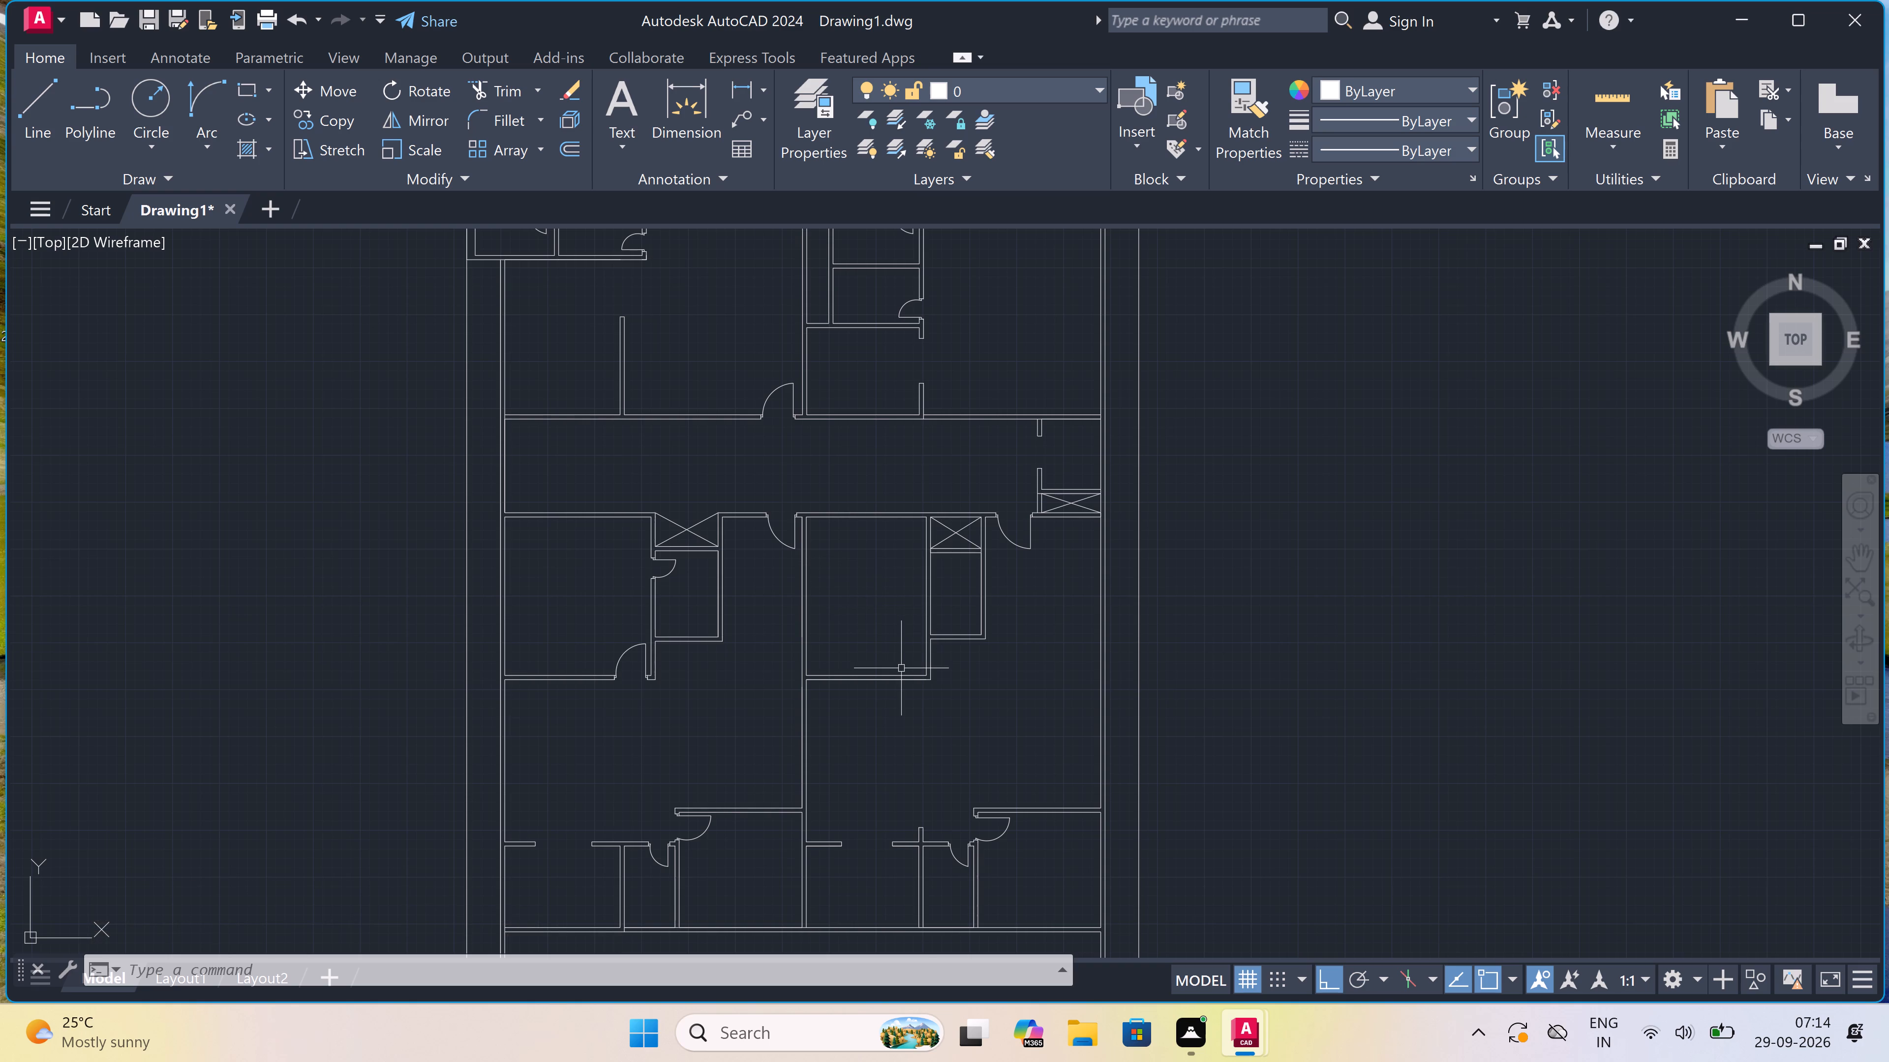
pyautogui.scroll(2, 912, 697)
pyautogui.scroll(1, 918, 533)
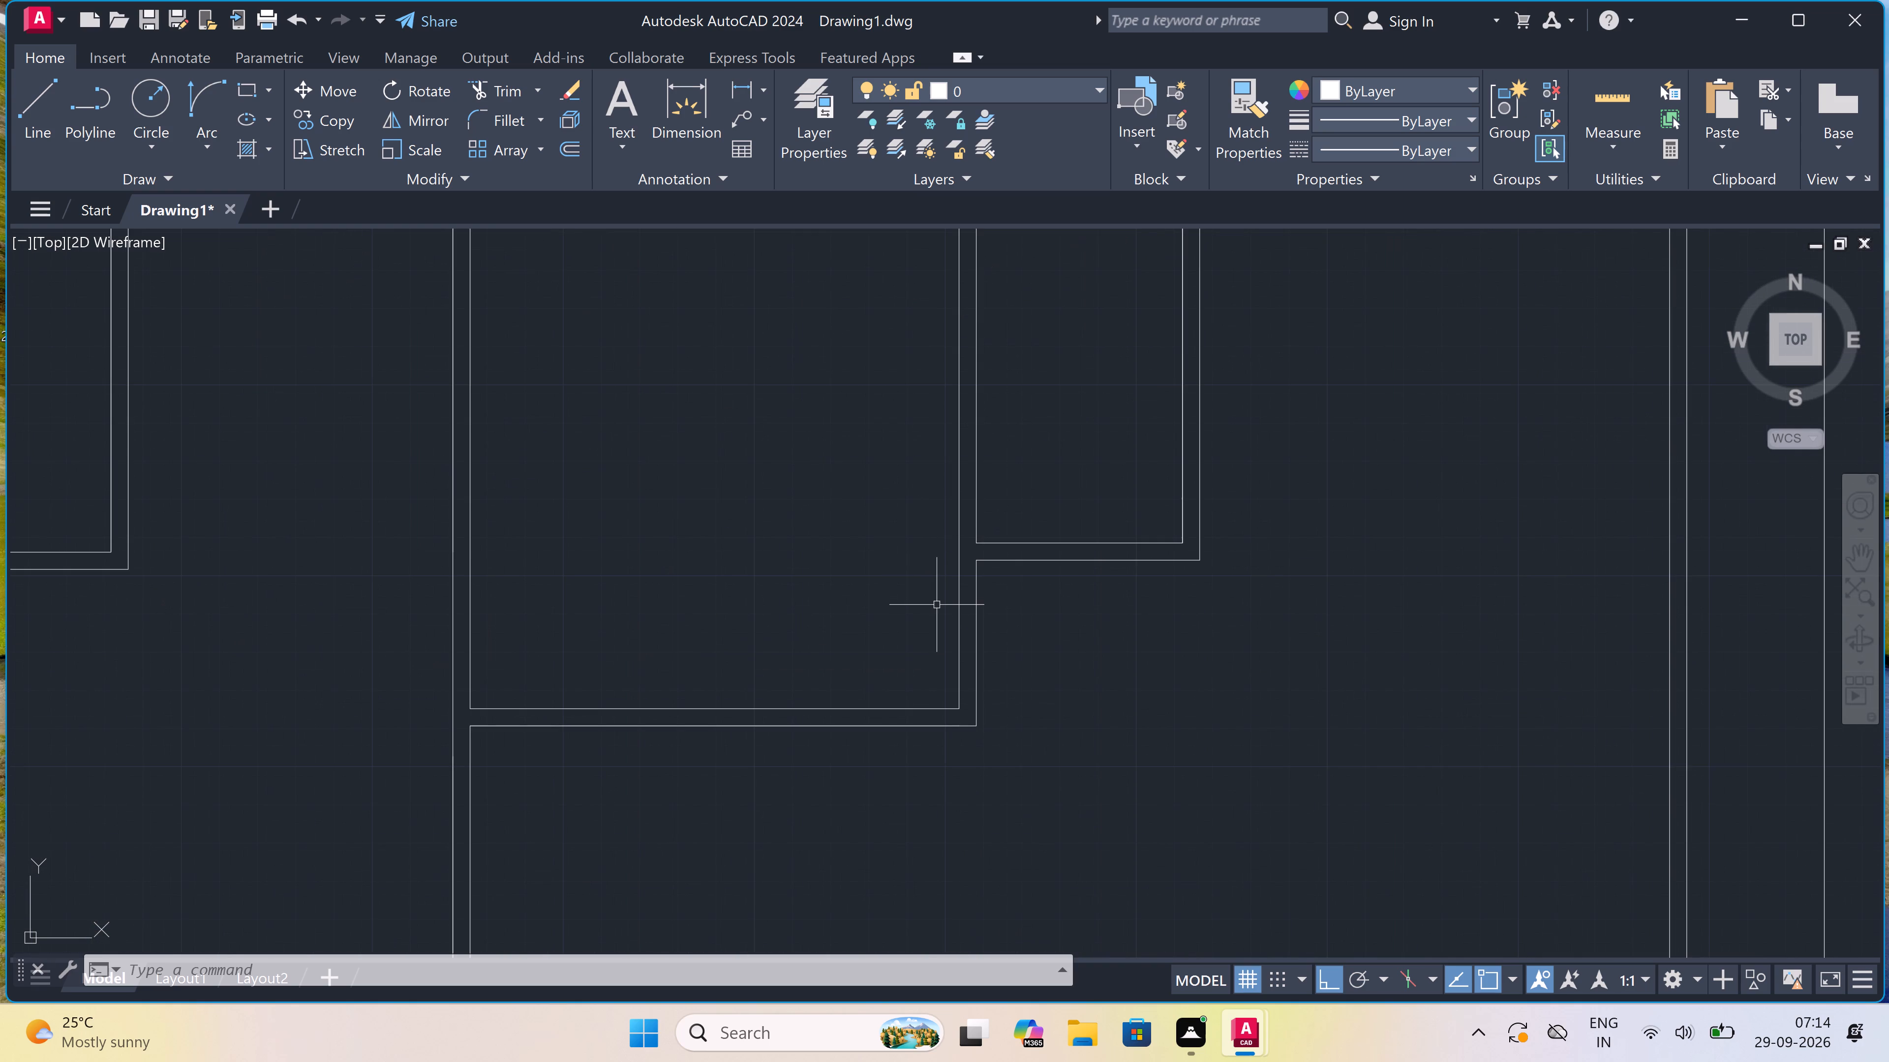
pyautogui.press('l')
pyautogui.press('space')
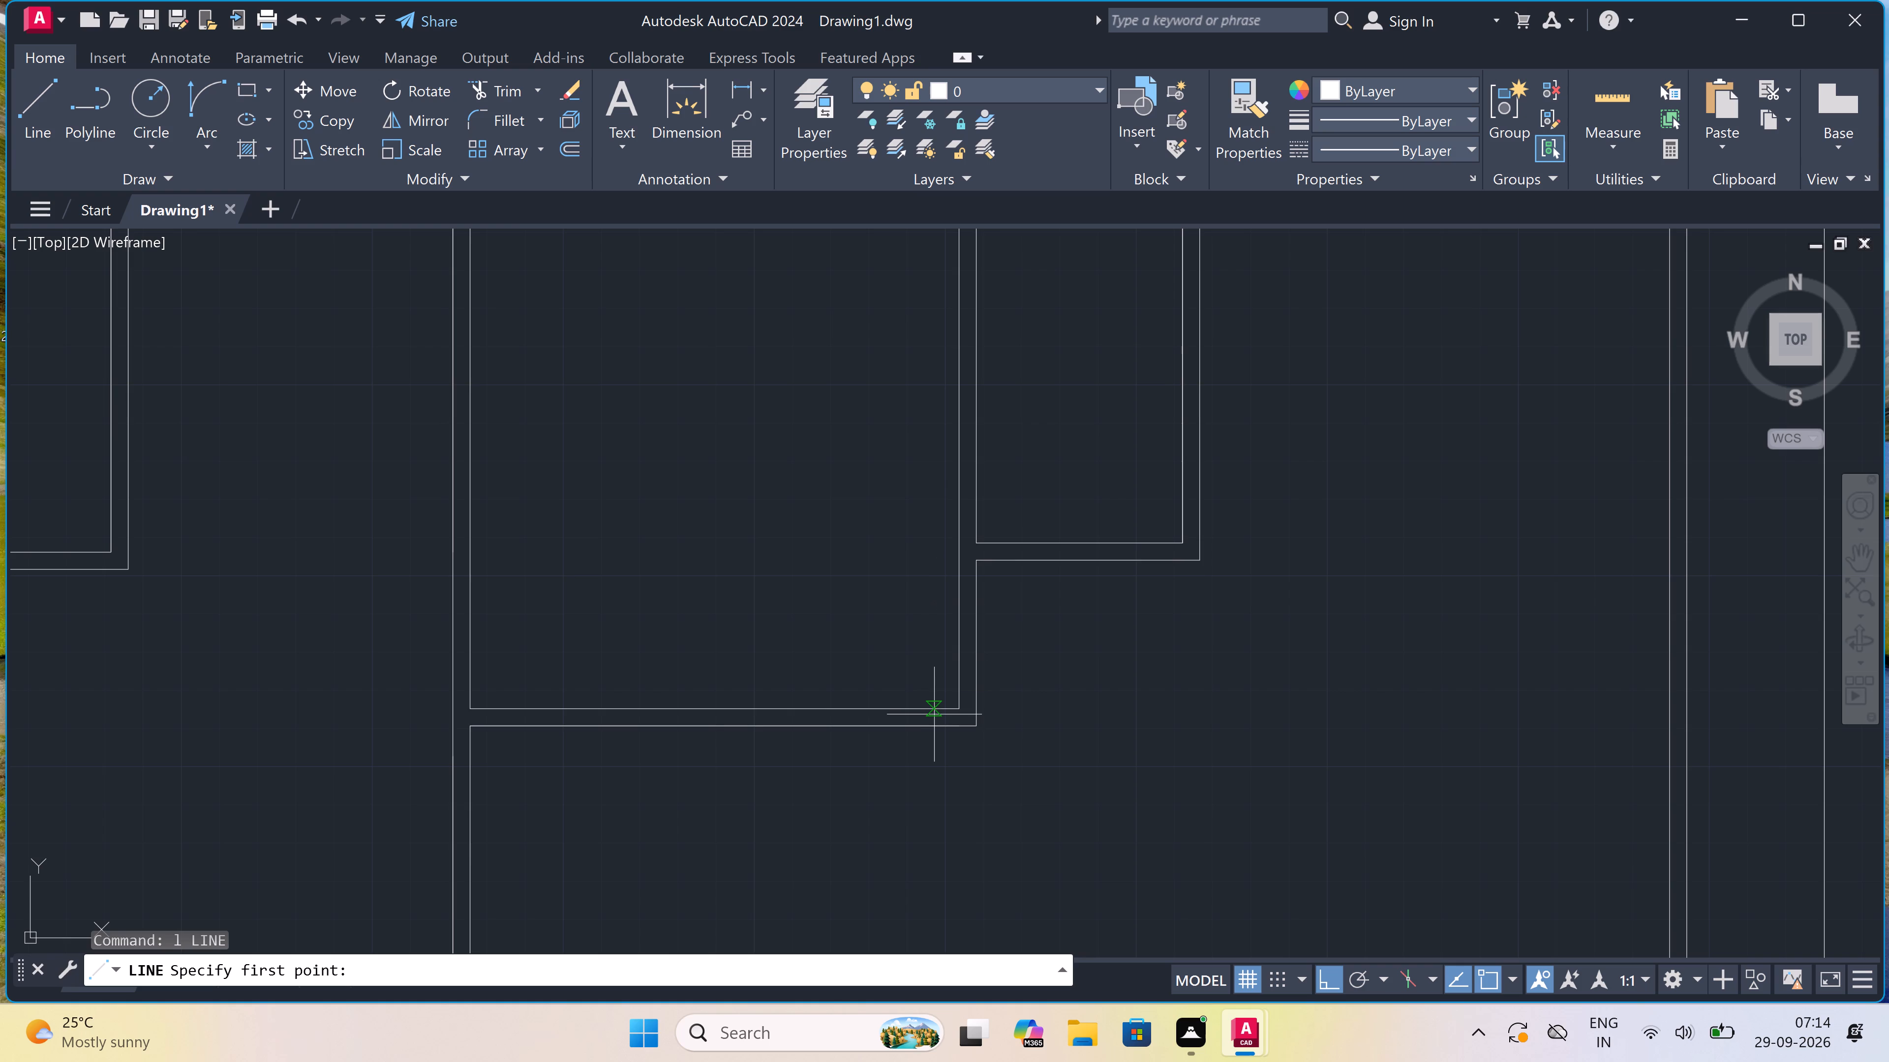
pyautogui.scroll(2, 932, 712)
pyautogui.click(949, 703)
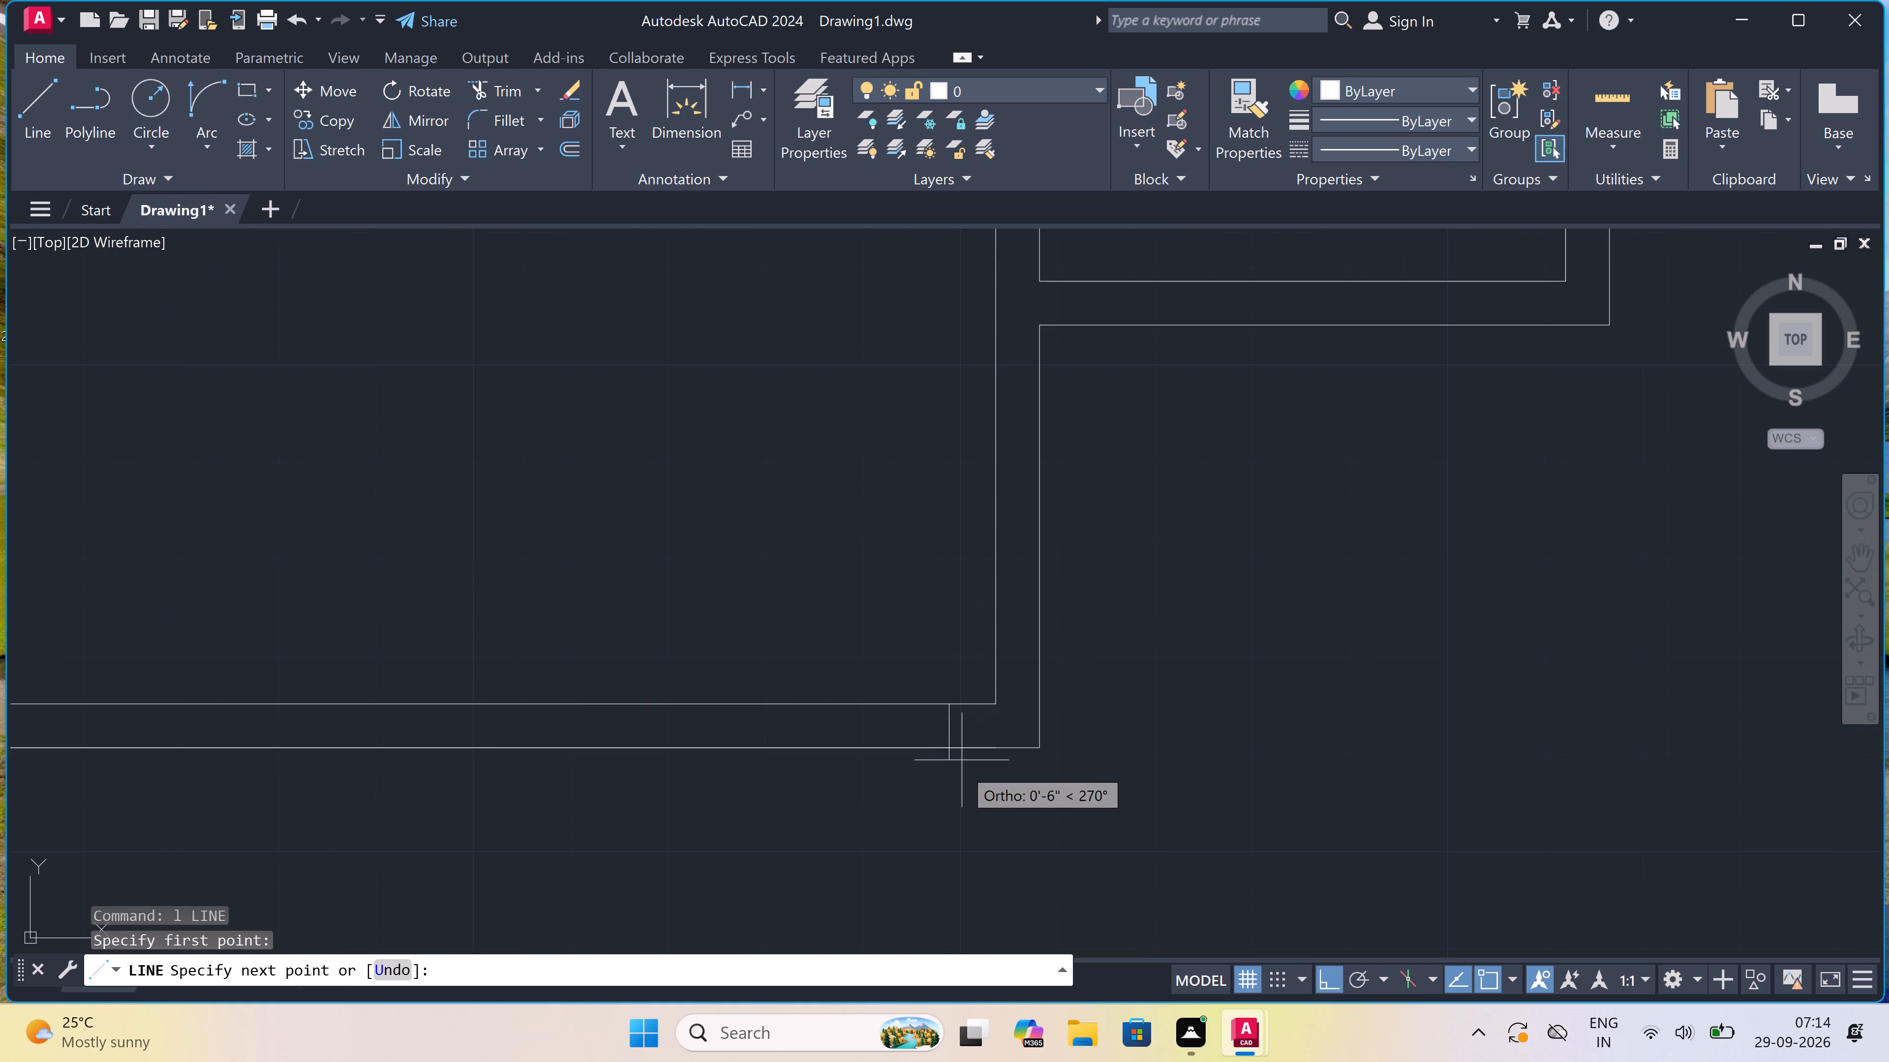
pyautogui.click(941, 749)
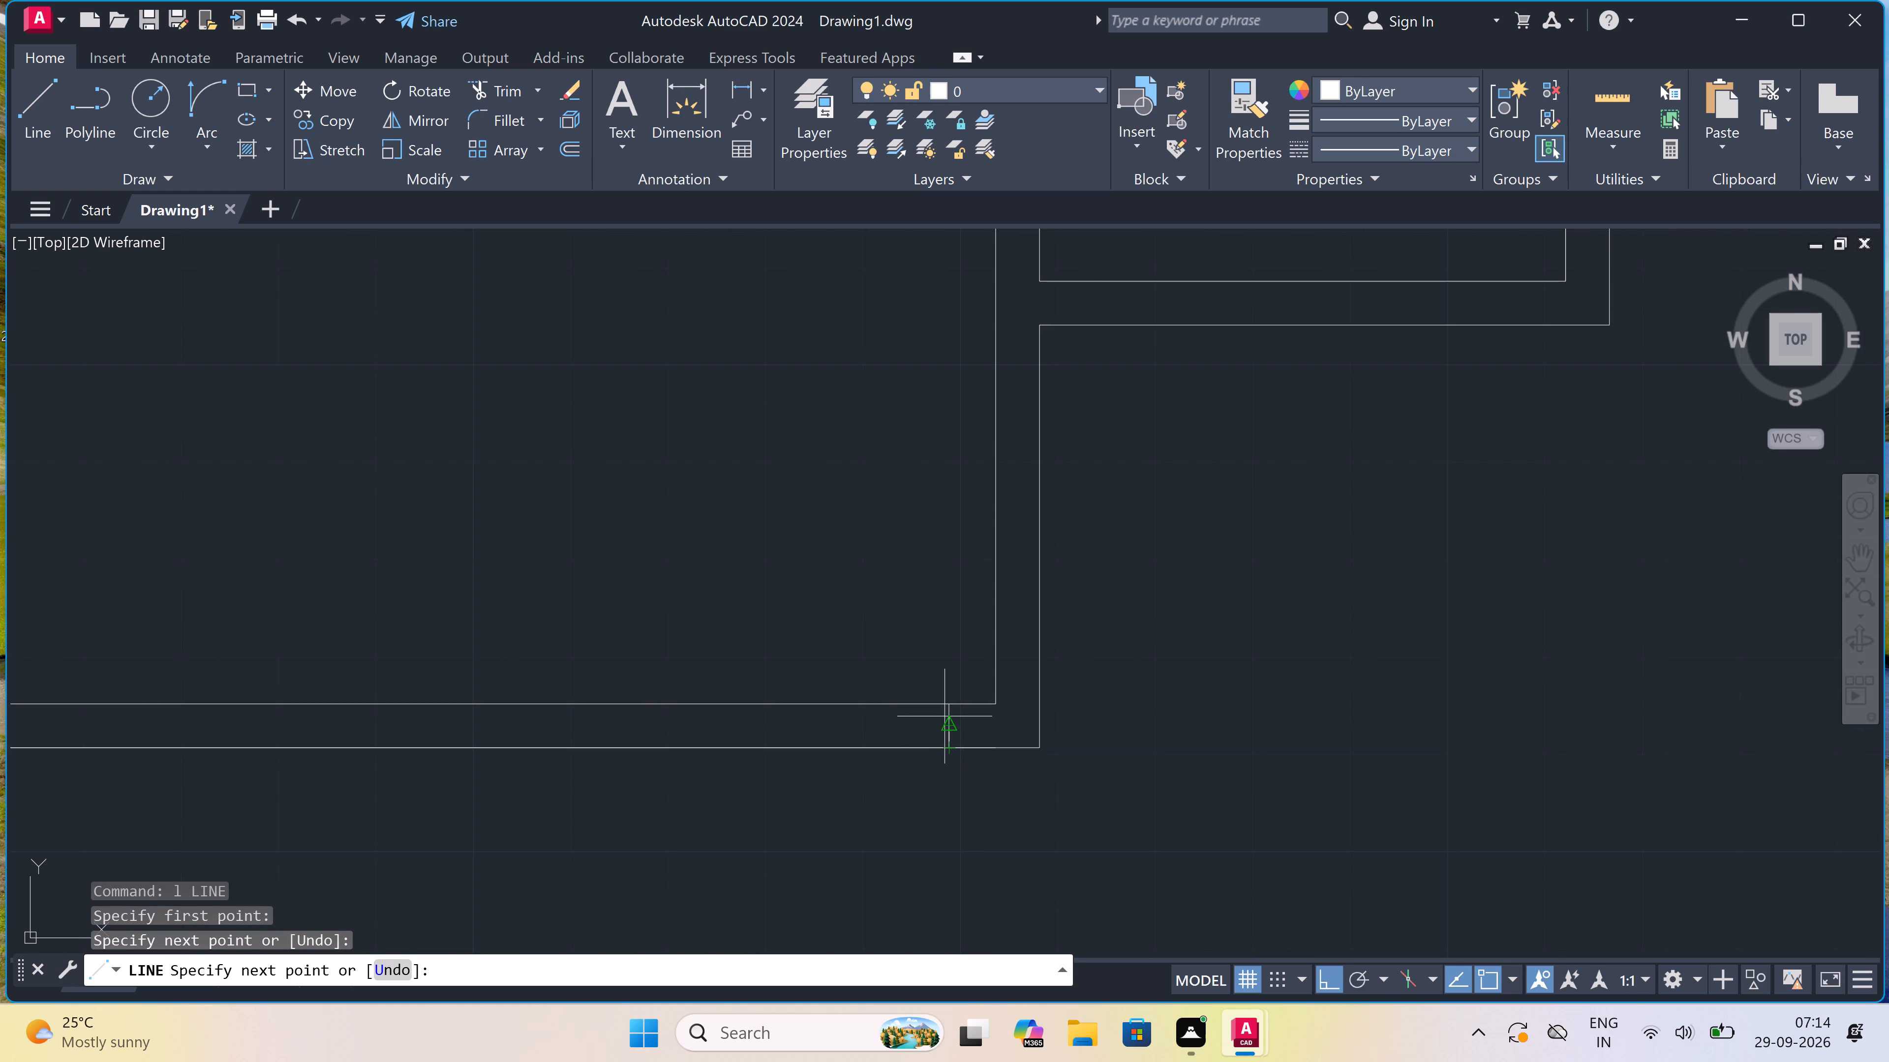
pyautogui.click(945, 727)
pyautogui.write('2"')
pyautogui.press('space')
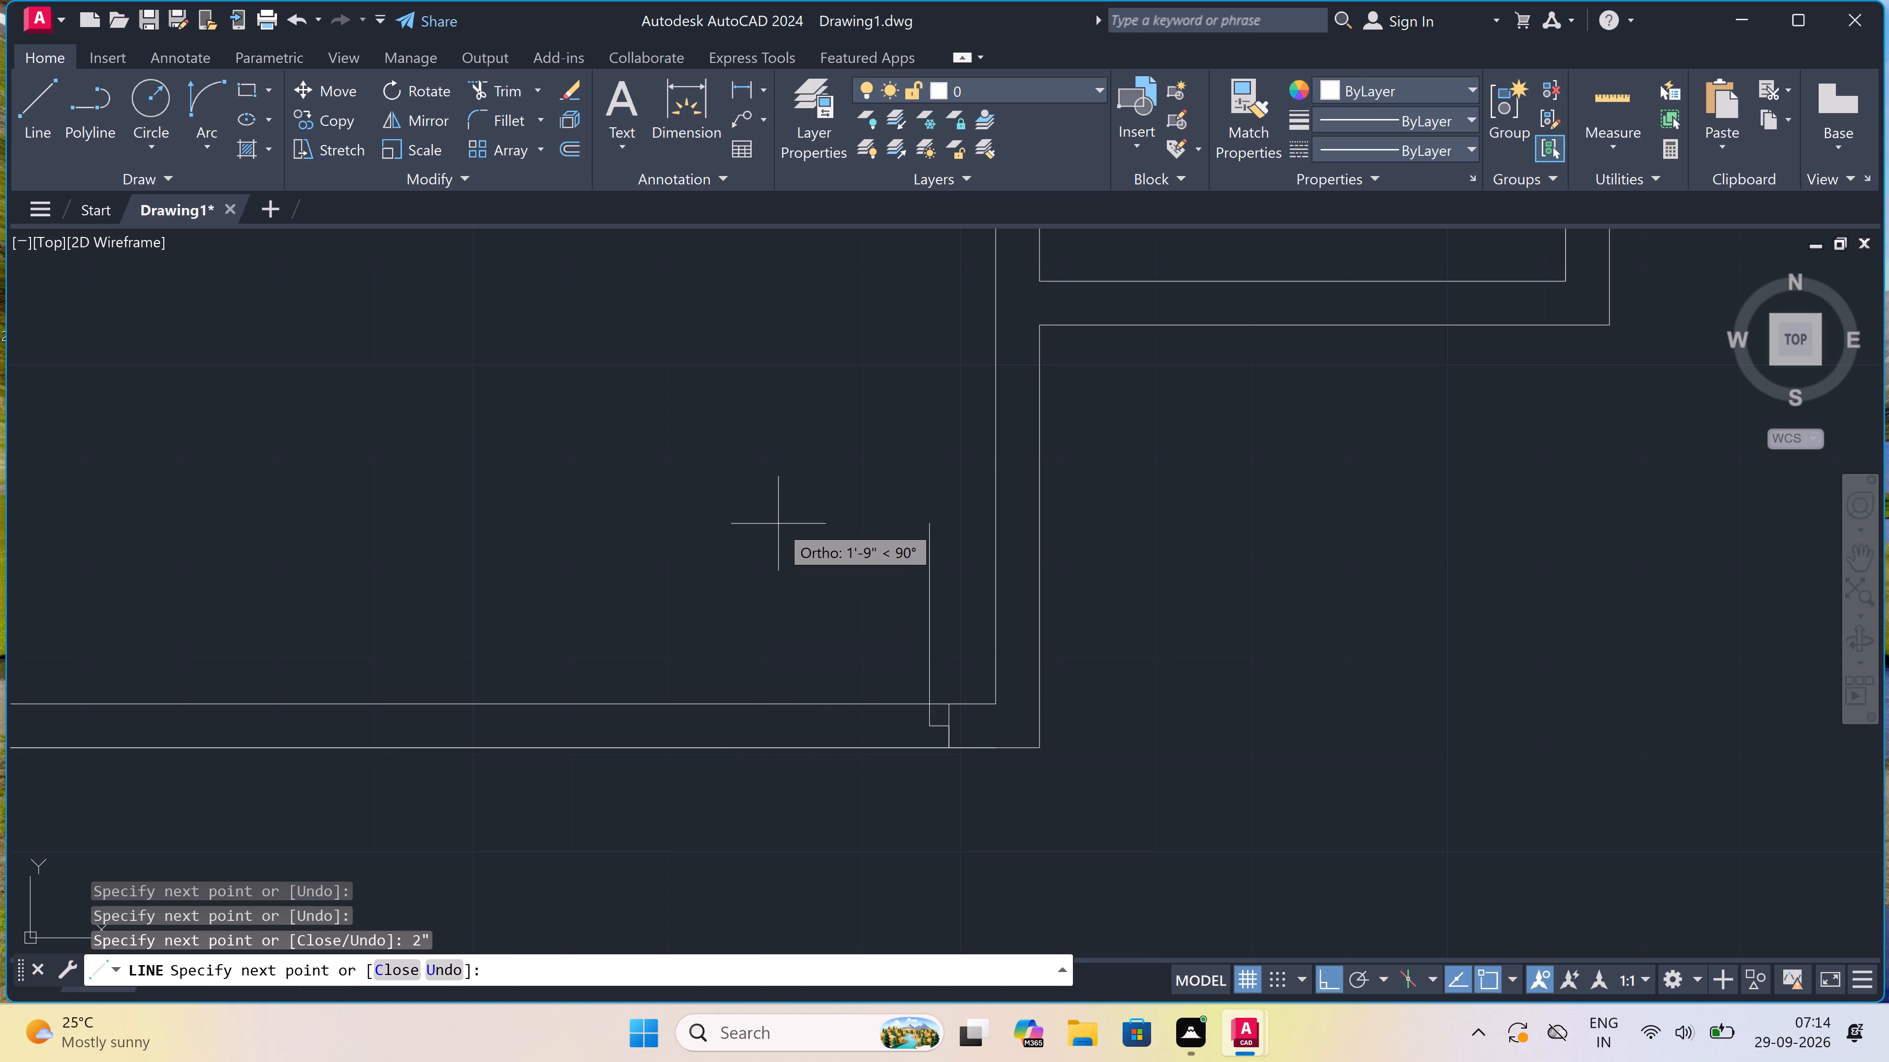
pyautogui.write("3'")
pyautogui.press('space')
pyautogui.press('Escape')
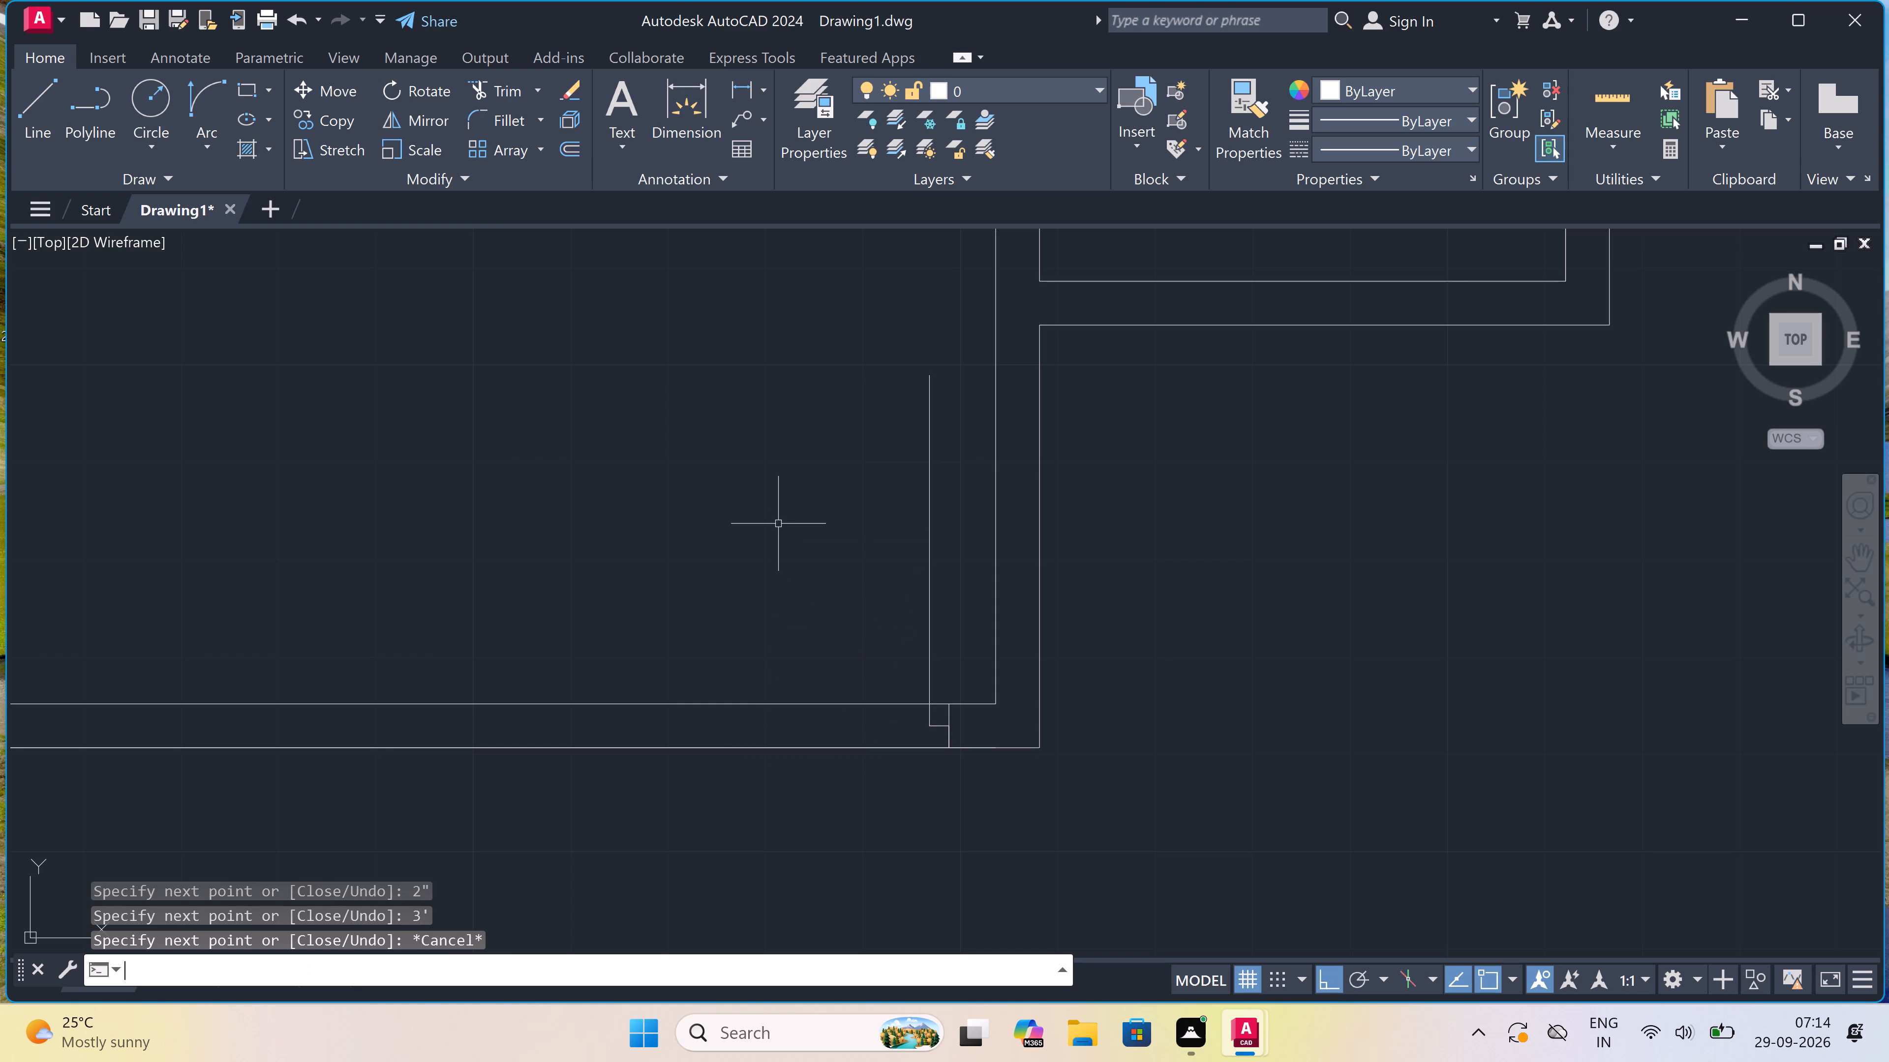
# Draw the opposite jamb line across the same south wall, farther west, with a 2" stop running east from its midpoint.
pyautogui.press('space')
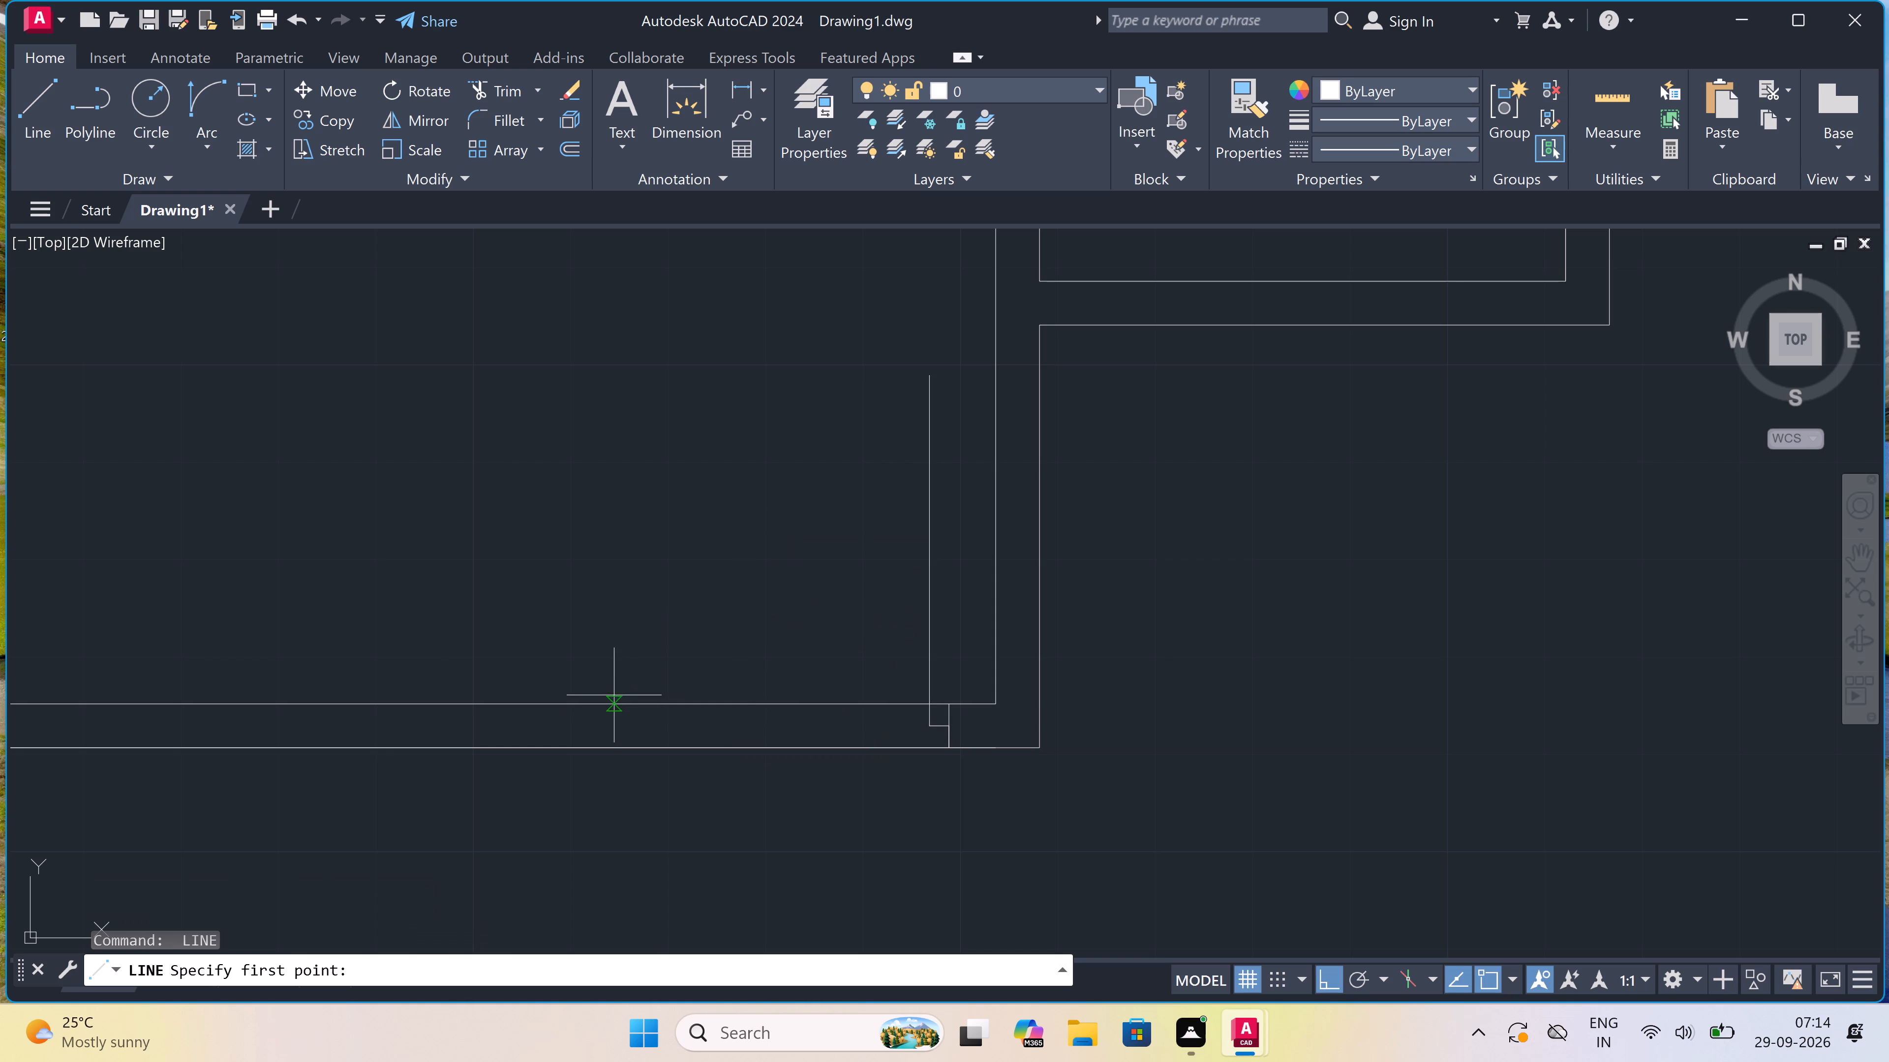
pyautogui.click(612, 697)
pyautogui.click(618, 743)
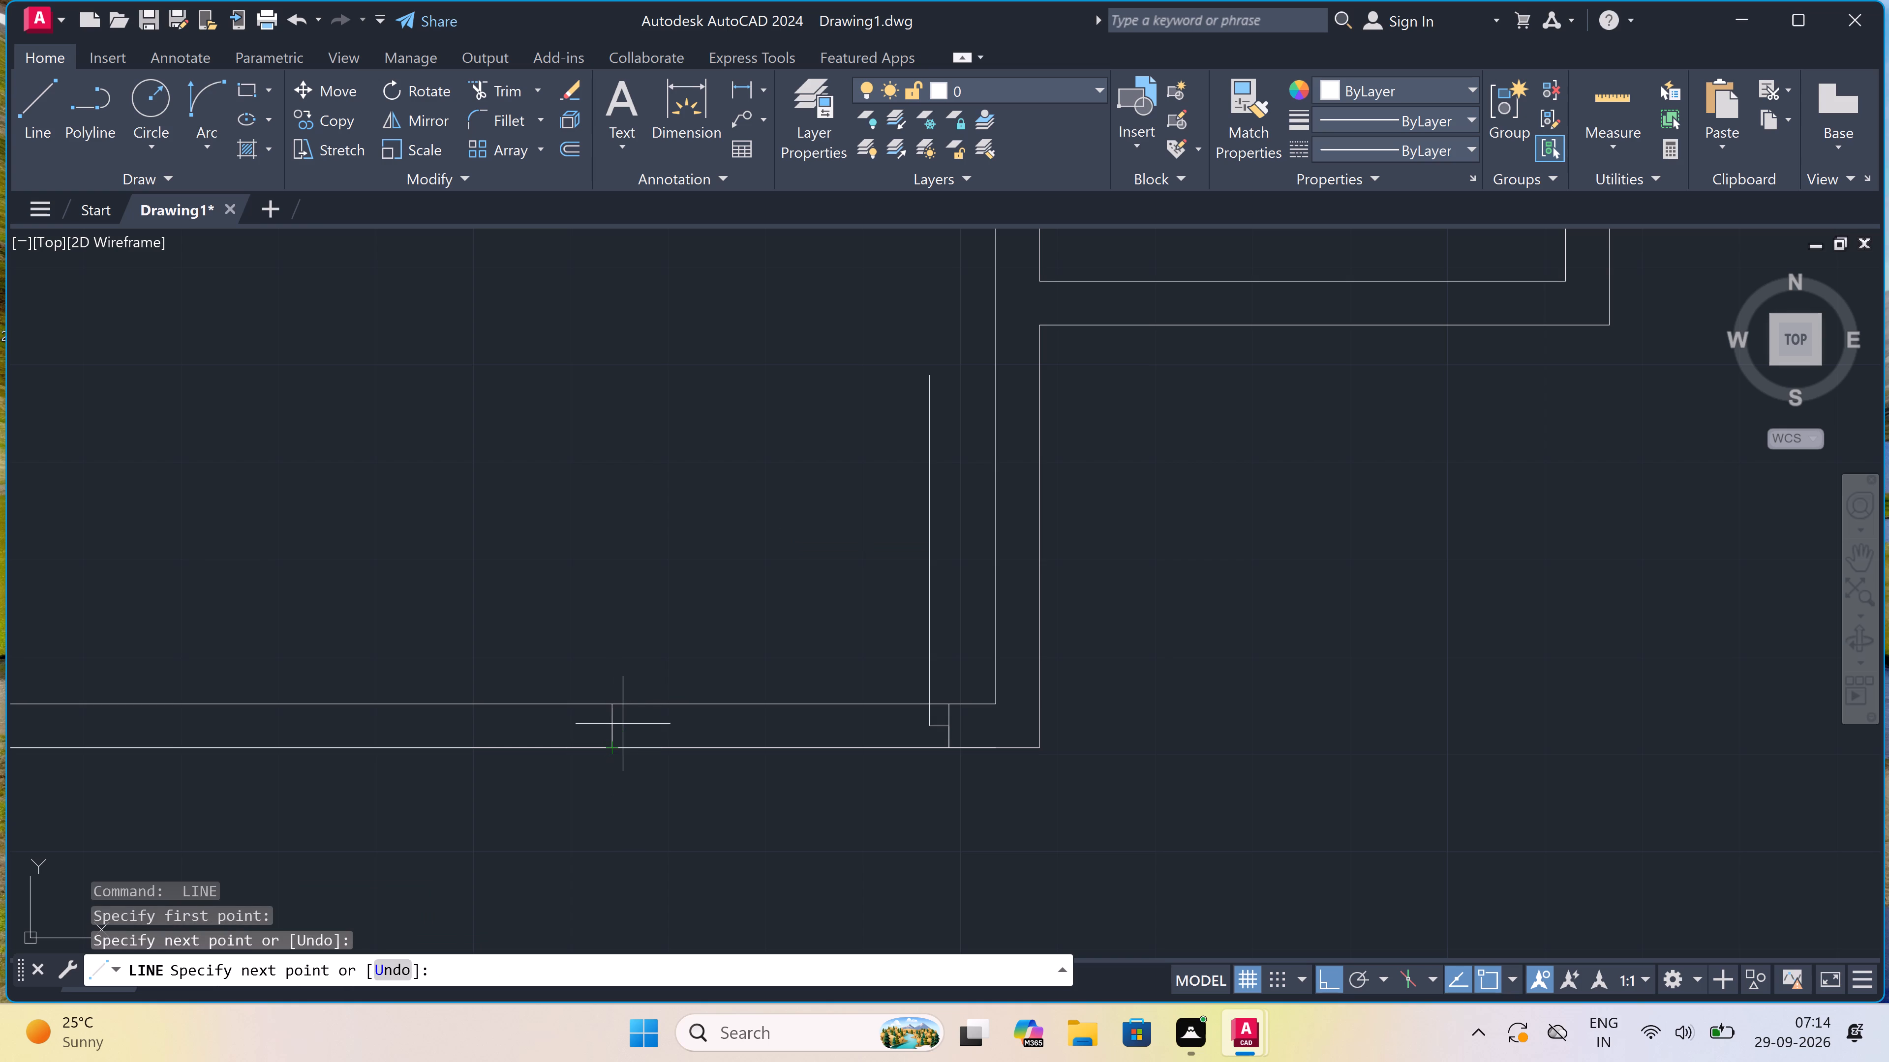
pyautogui.click(619, 723)
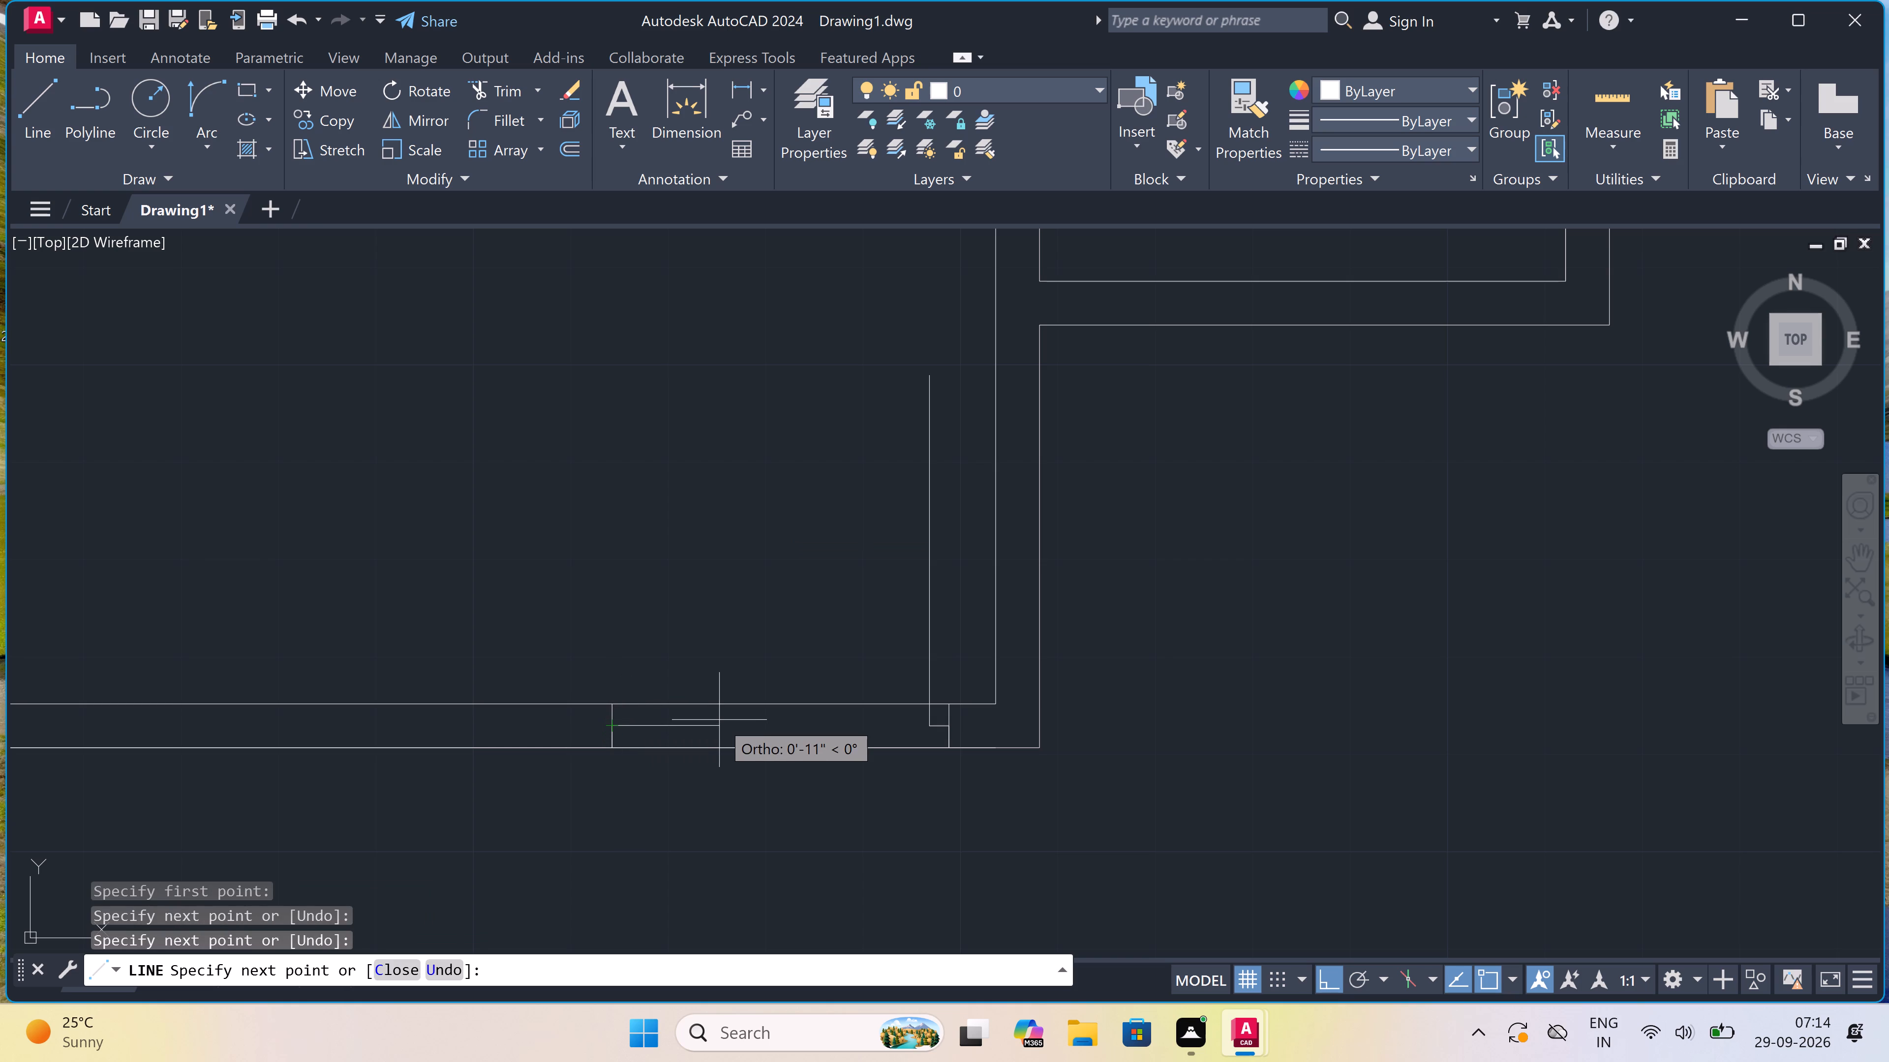
pyautogui.write('2"')
pyautogui.press('space')
pyautogui.press('Escape')
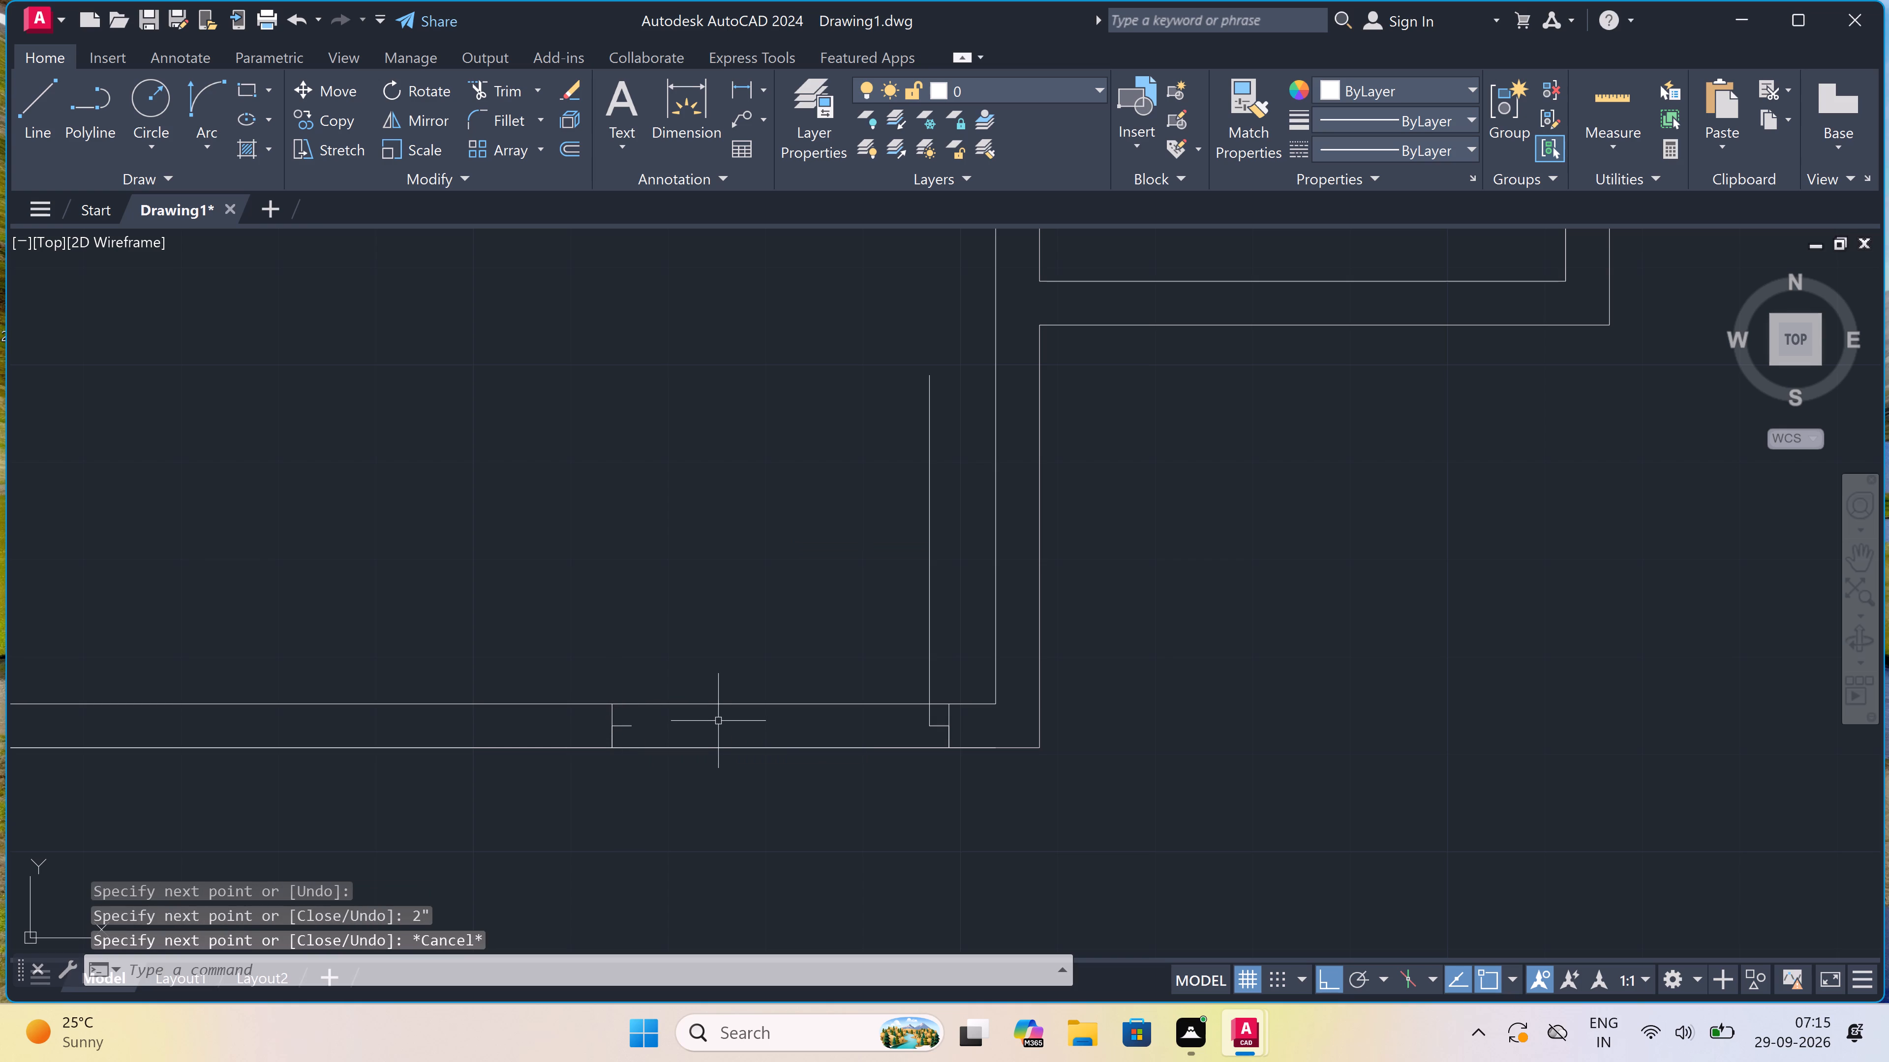
# Draw this door's swing arc from the leaf's free end to the west jamb's stop, starting tangent westward.
pyautogui.click(212, 84)
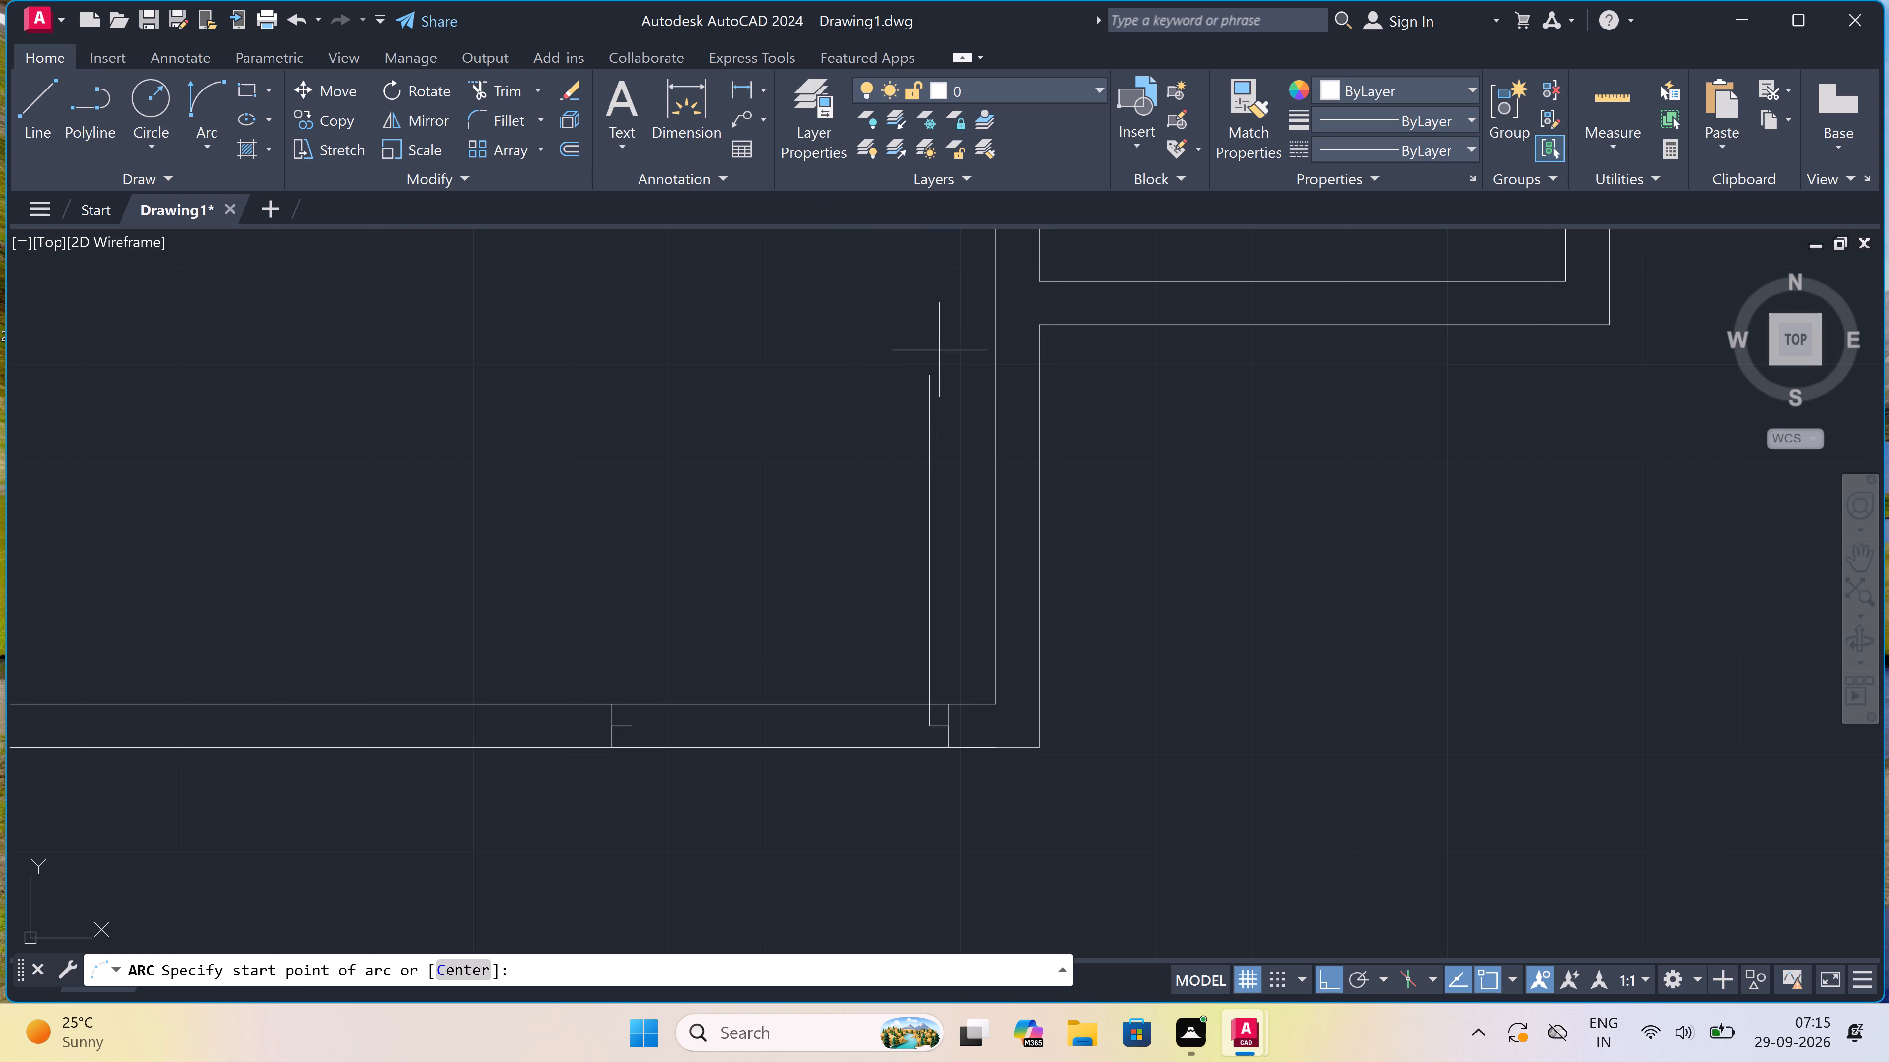
pyautogui.click(920, 374)
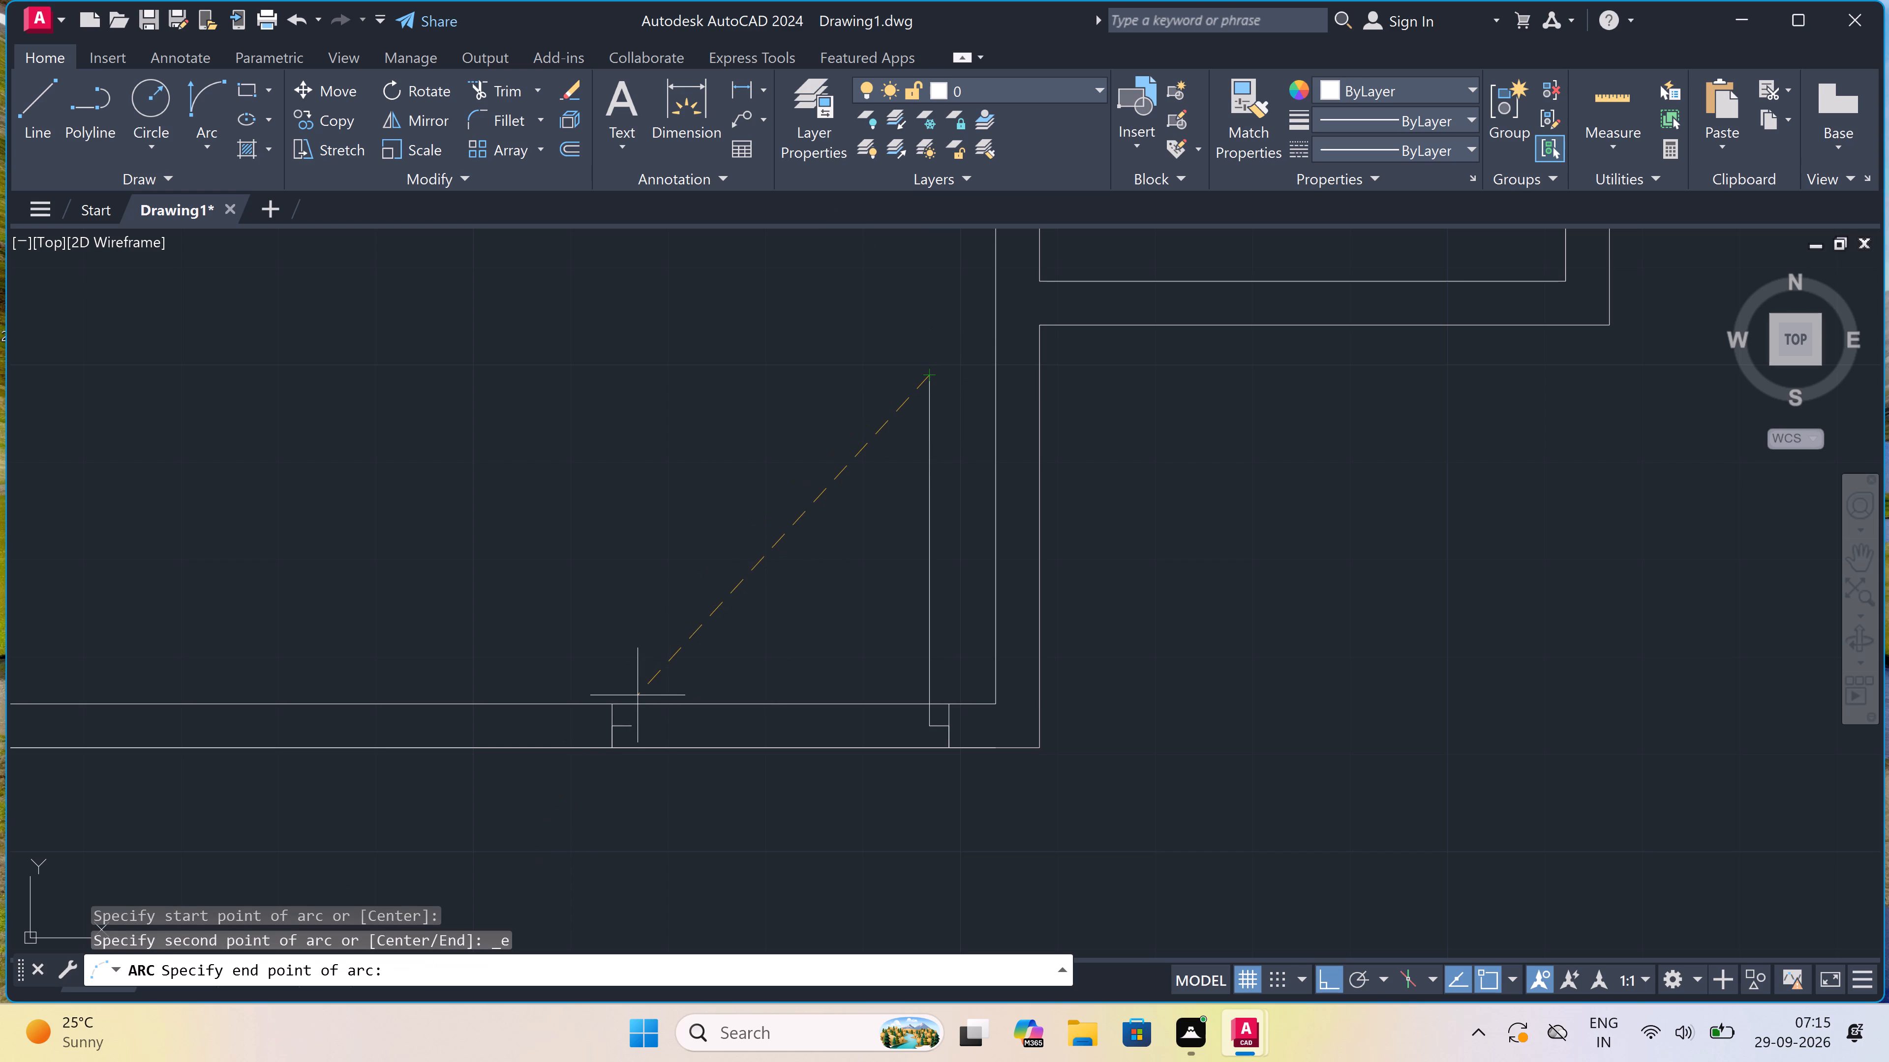
pyautogui.click(630, 725)
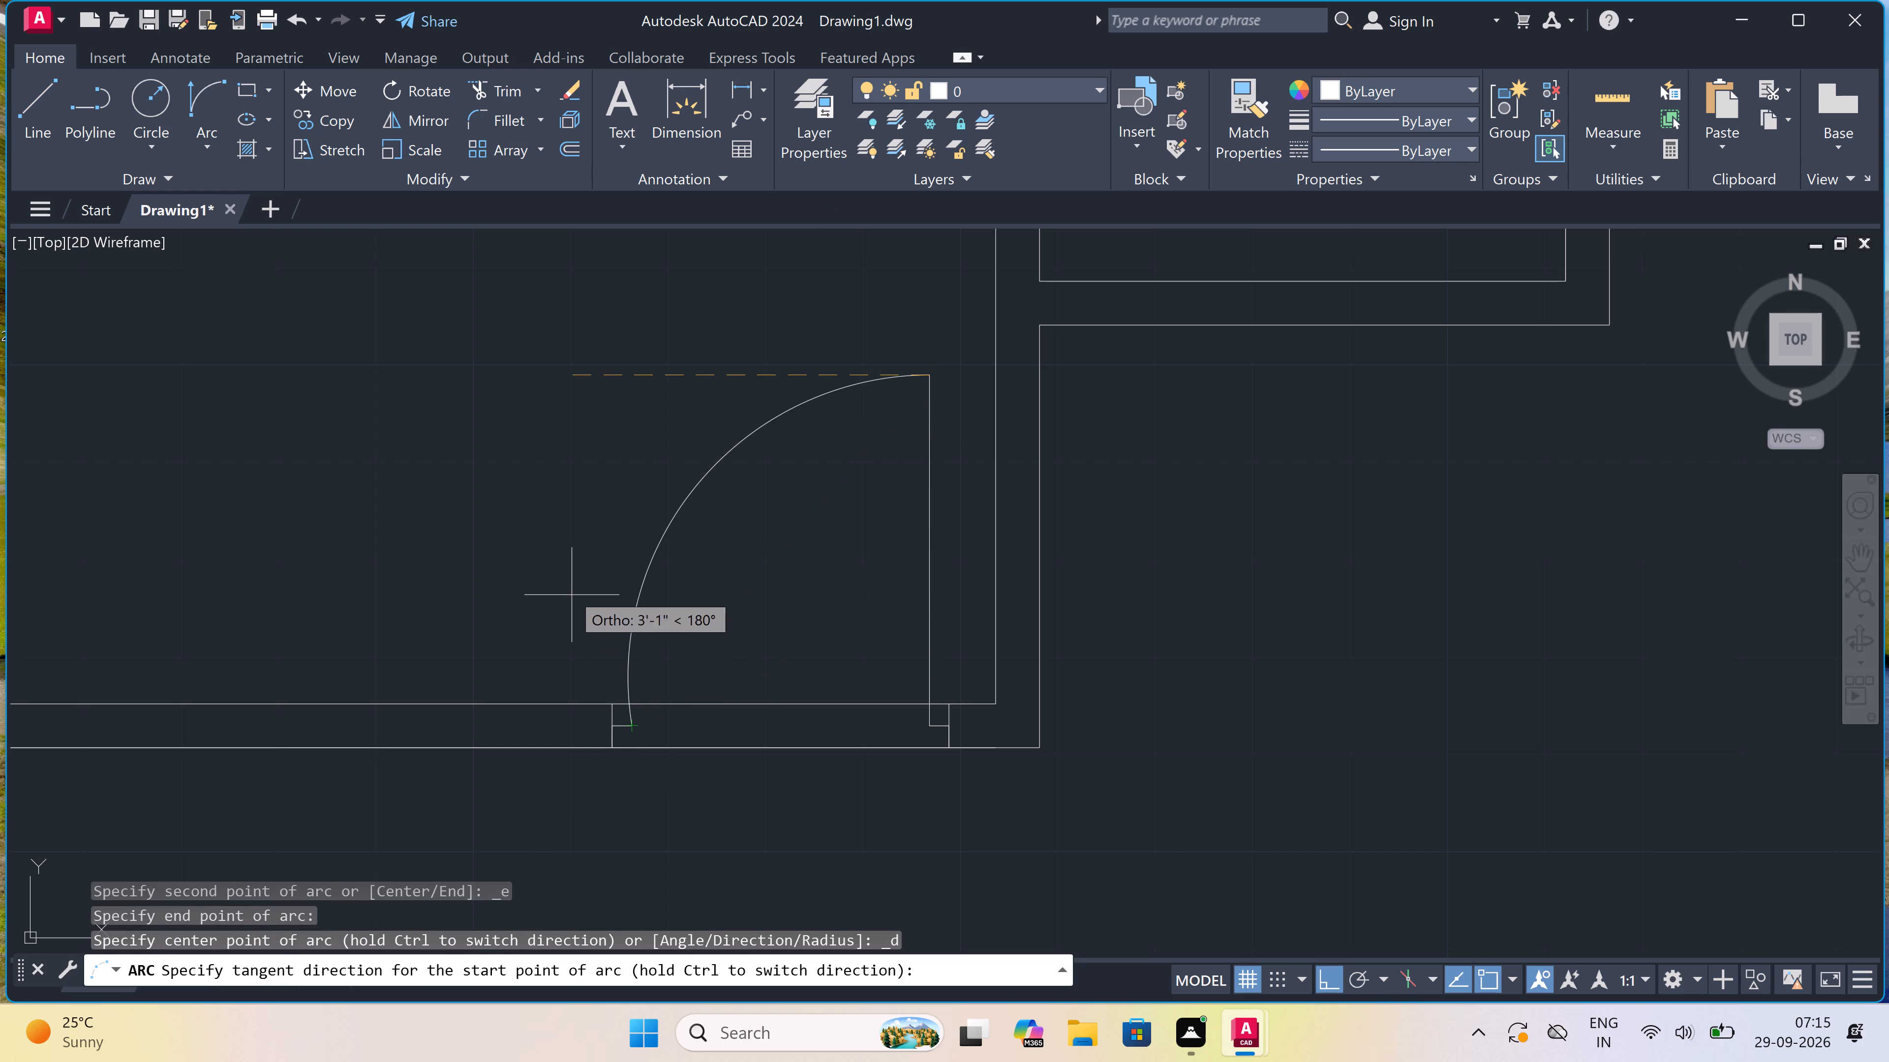
pyautogui.click(570, 590)
# Trim both faces of the south wall between this door's jambs to clear the opening.
pyautogui.write('tr')
pyautogui.press('space')
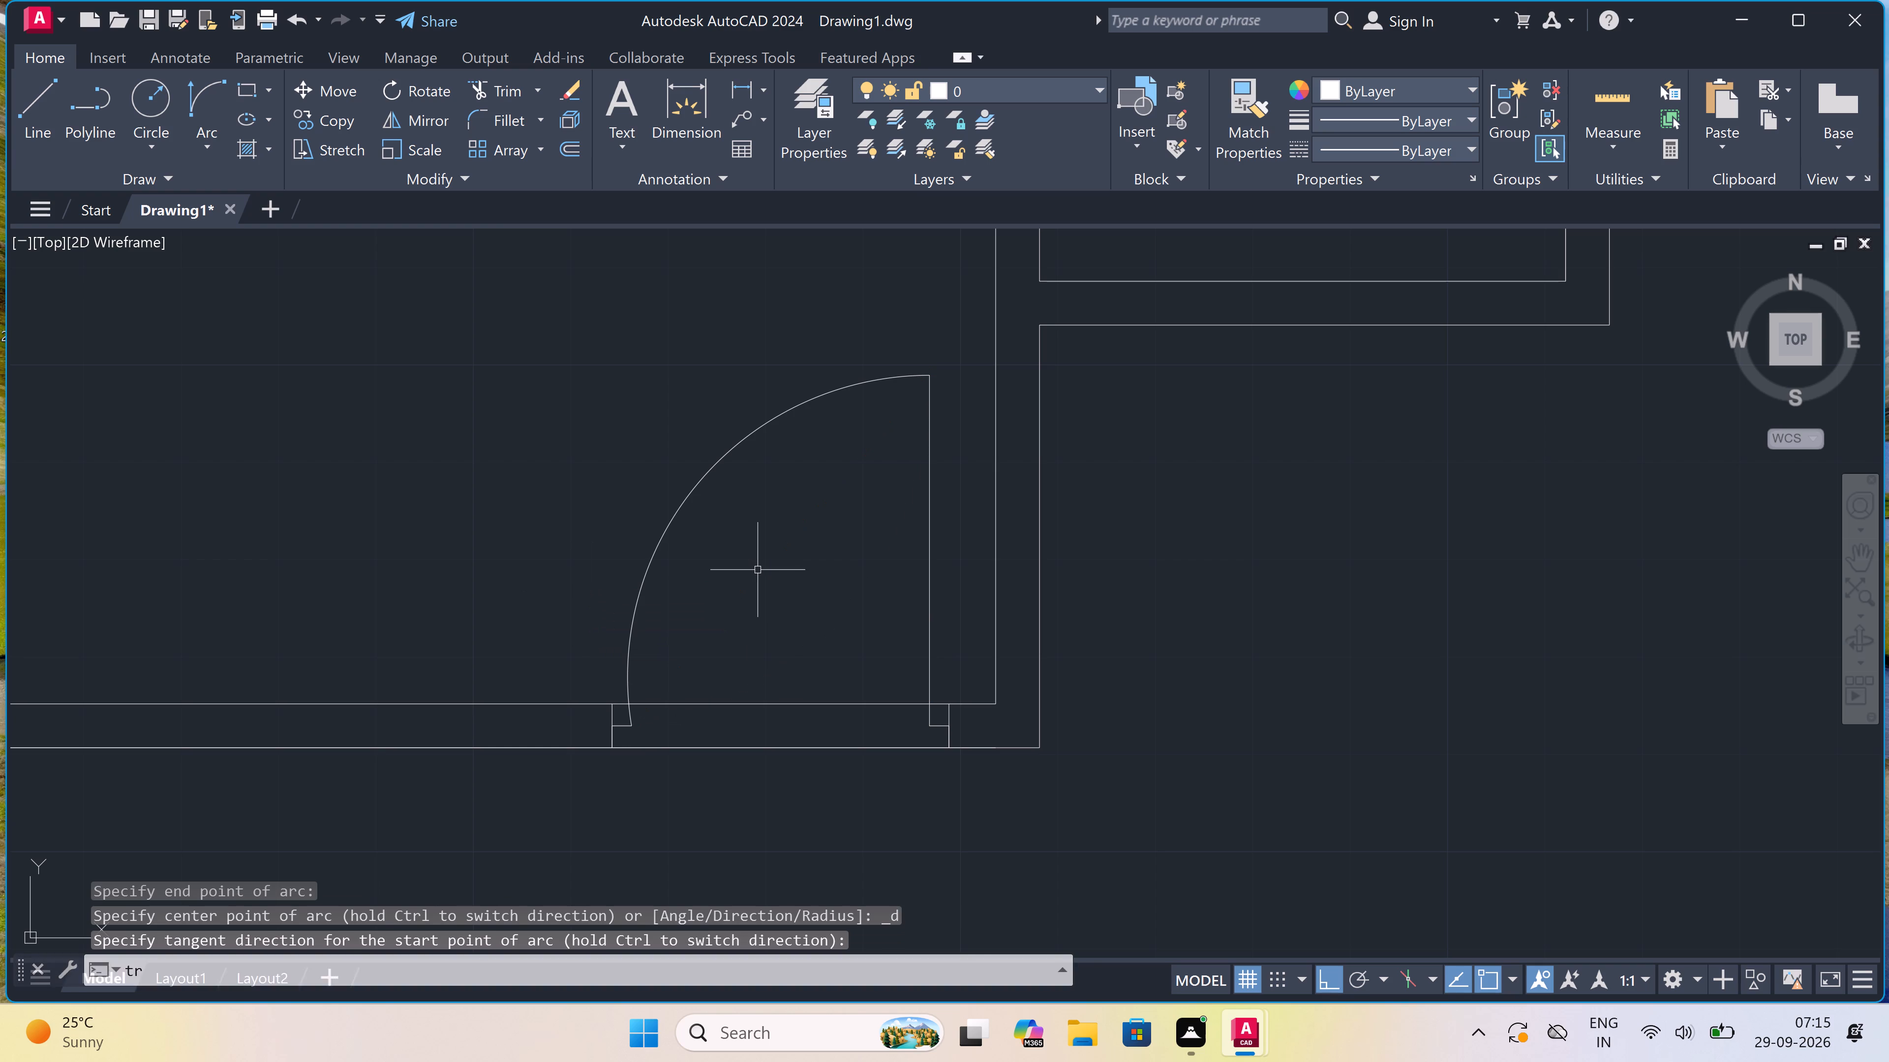
pyautogui.click(783, 585)
pyautogui.click(815, 802)
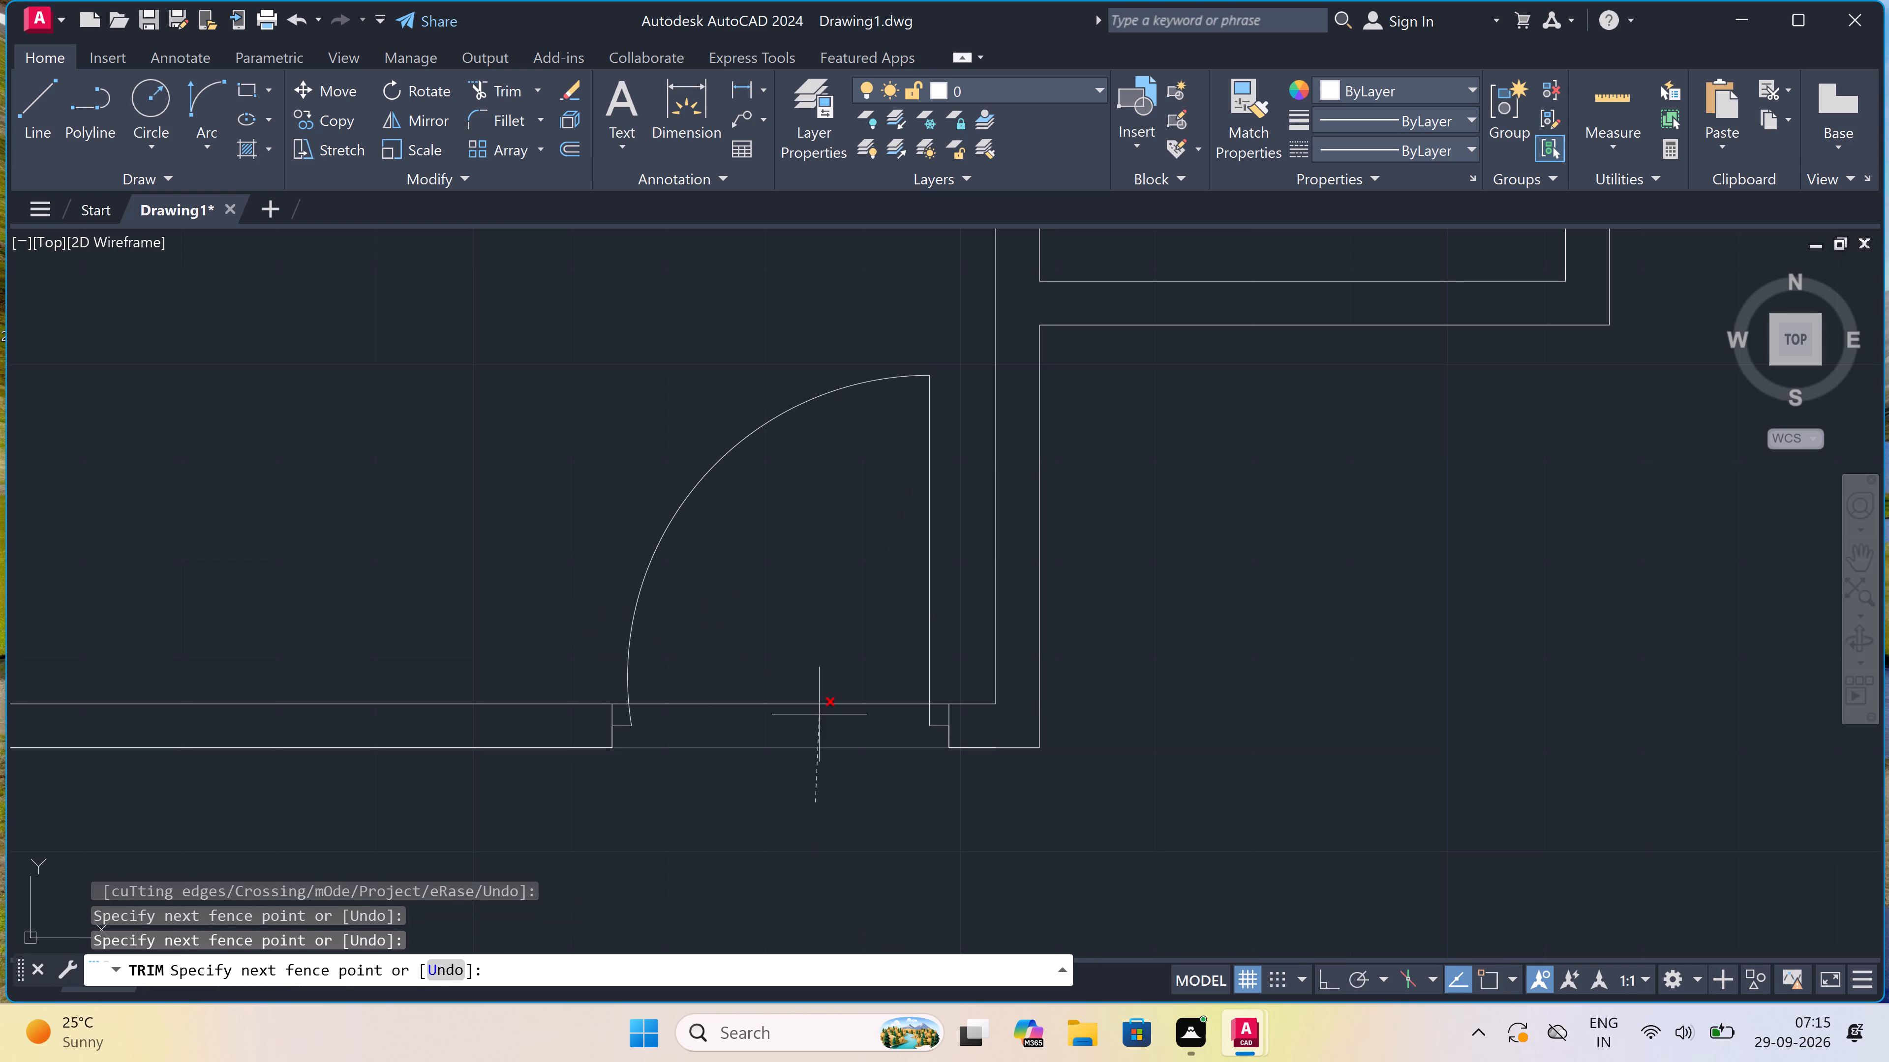
pyautogui.click(833, 614)
pyautogui.scroll(-2, 835, 615)
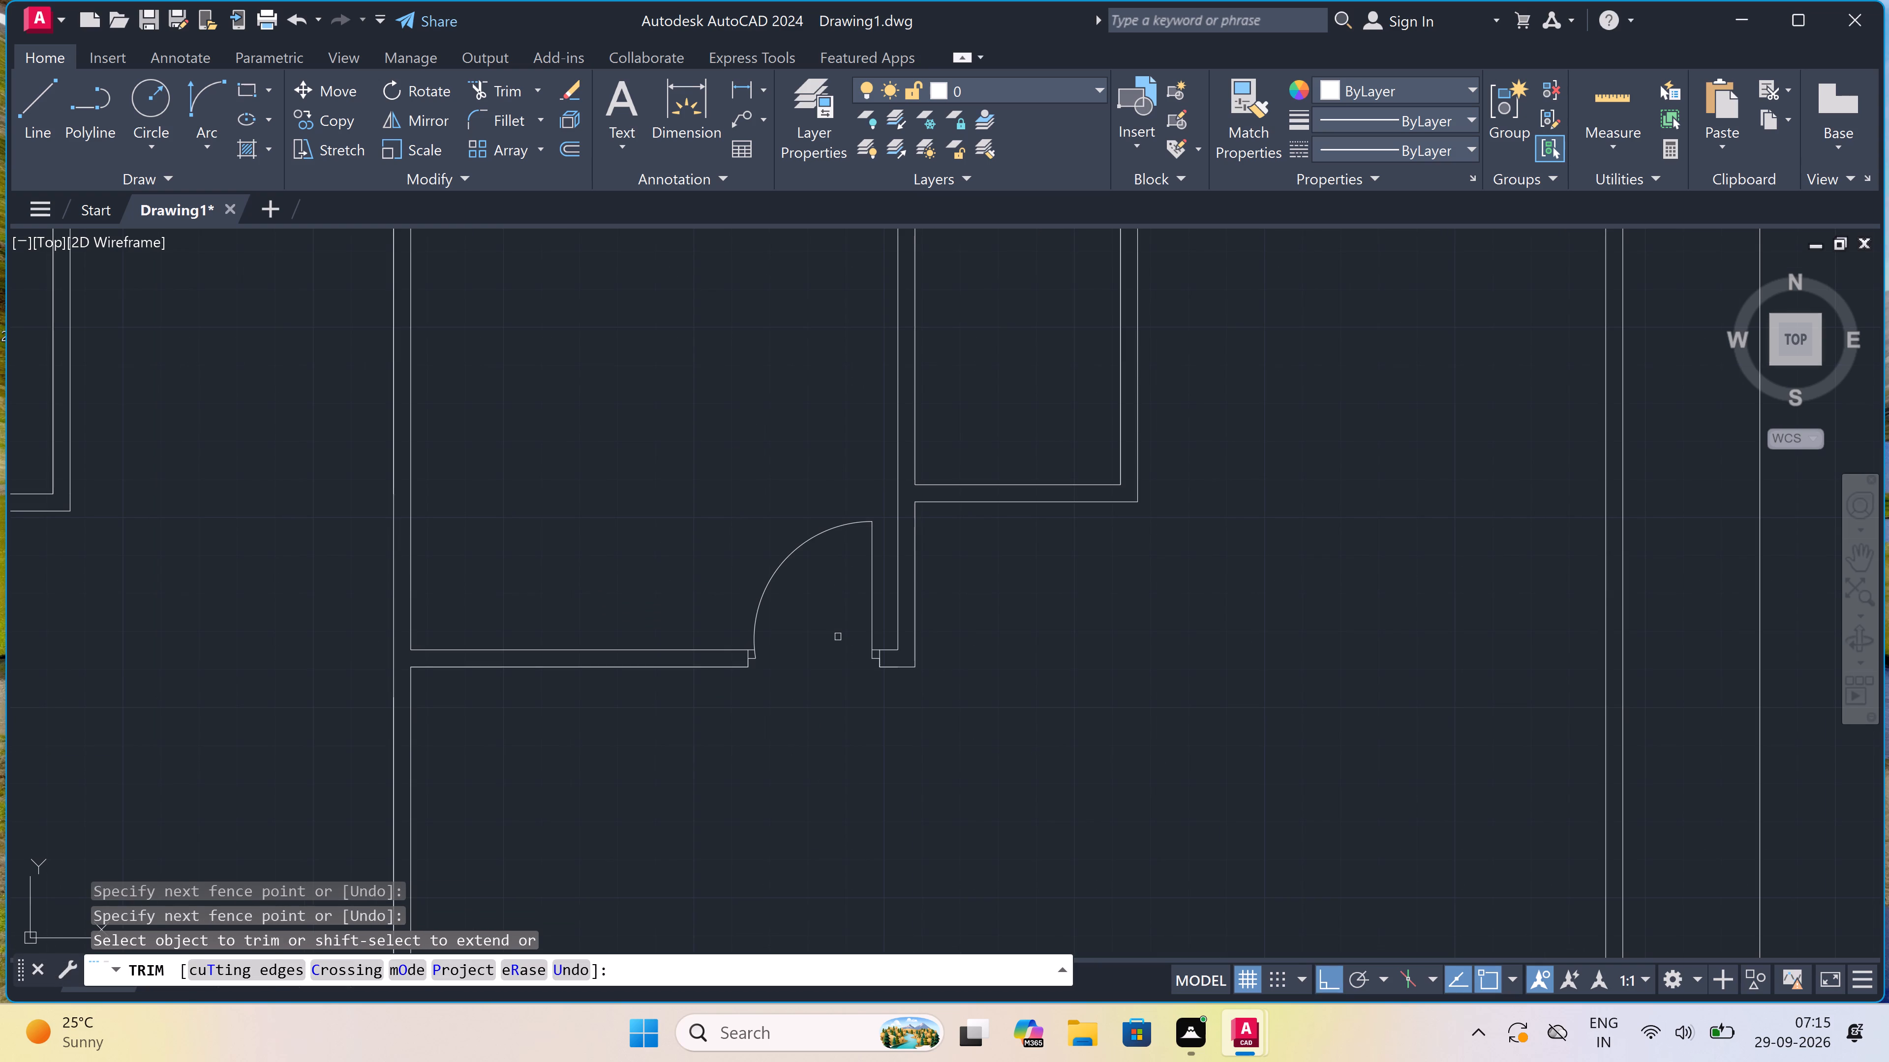
pyautogui.press('Escape')
# Draw a jamb across the vertical wall west of the small room below the eastern crossed shaft, with a 2" southward stop and 2' eastward leaf.
pyautogui.scroll(-3, 836, 658)
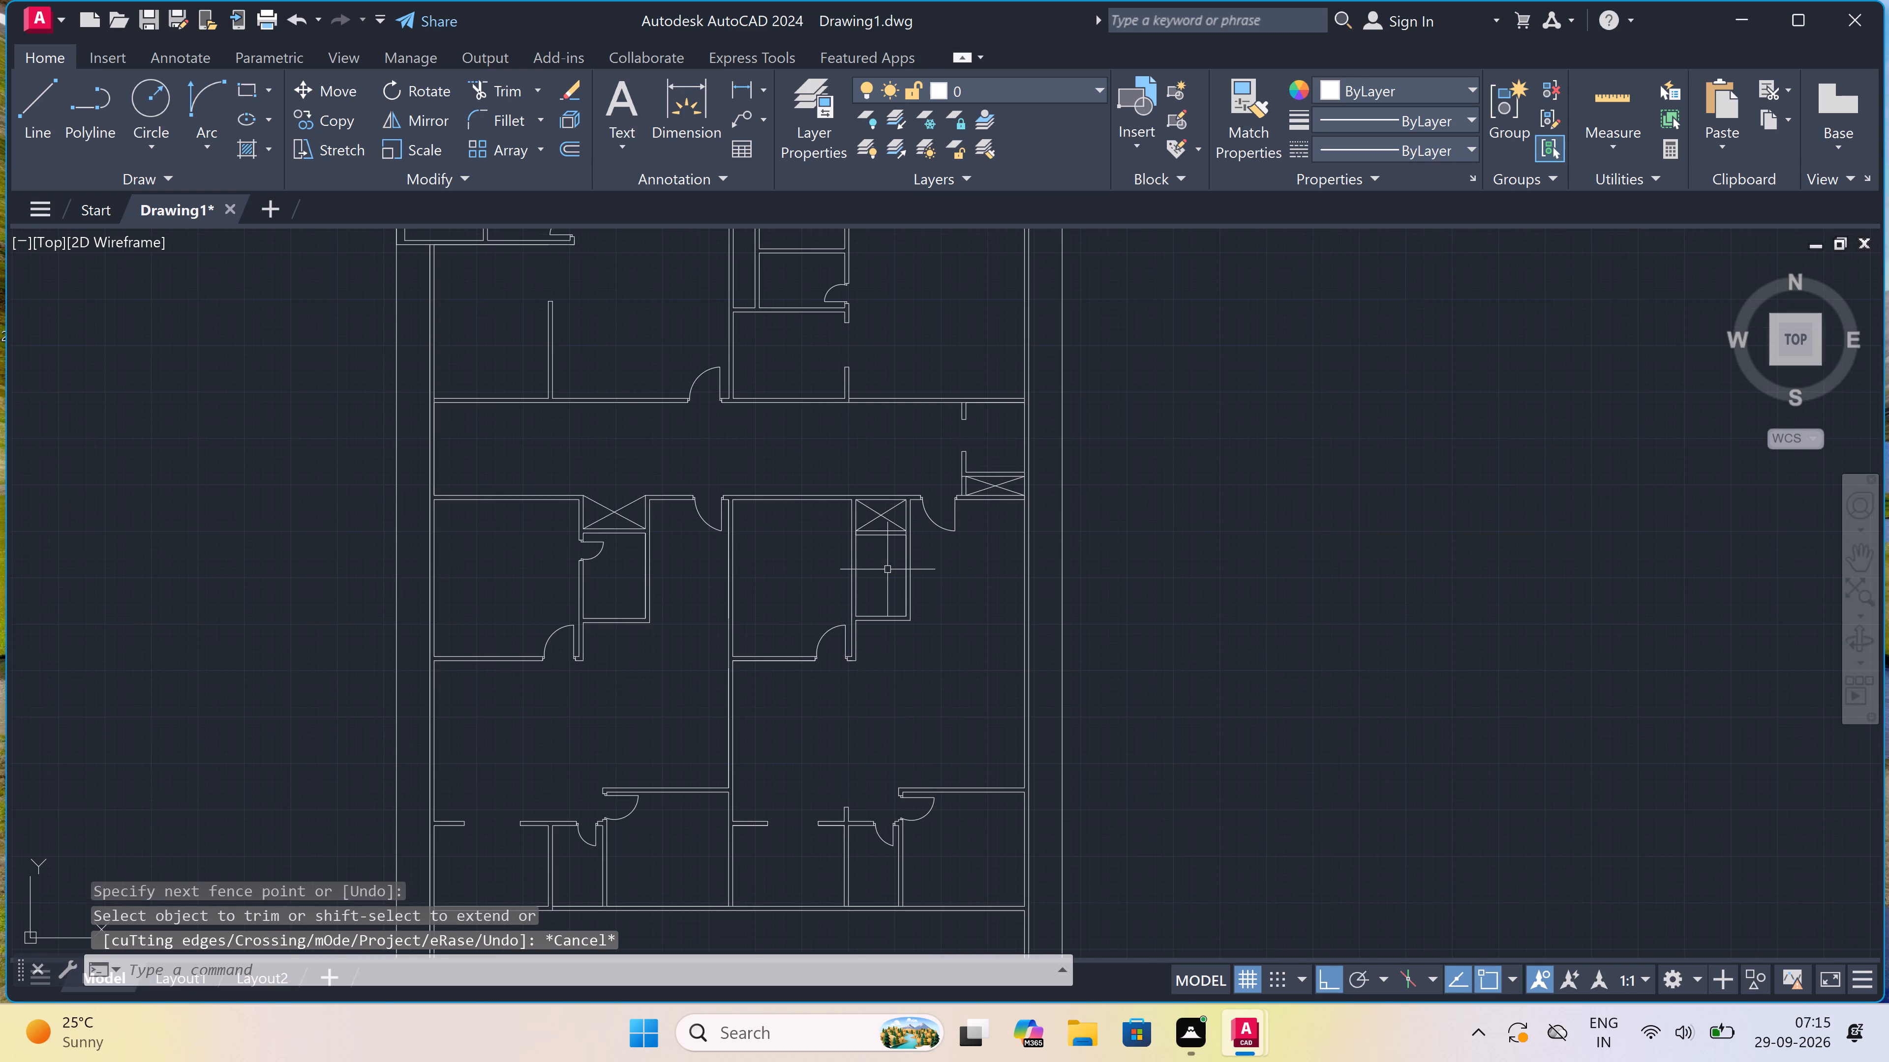
pyautogui.scroll(2, 888, 568)
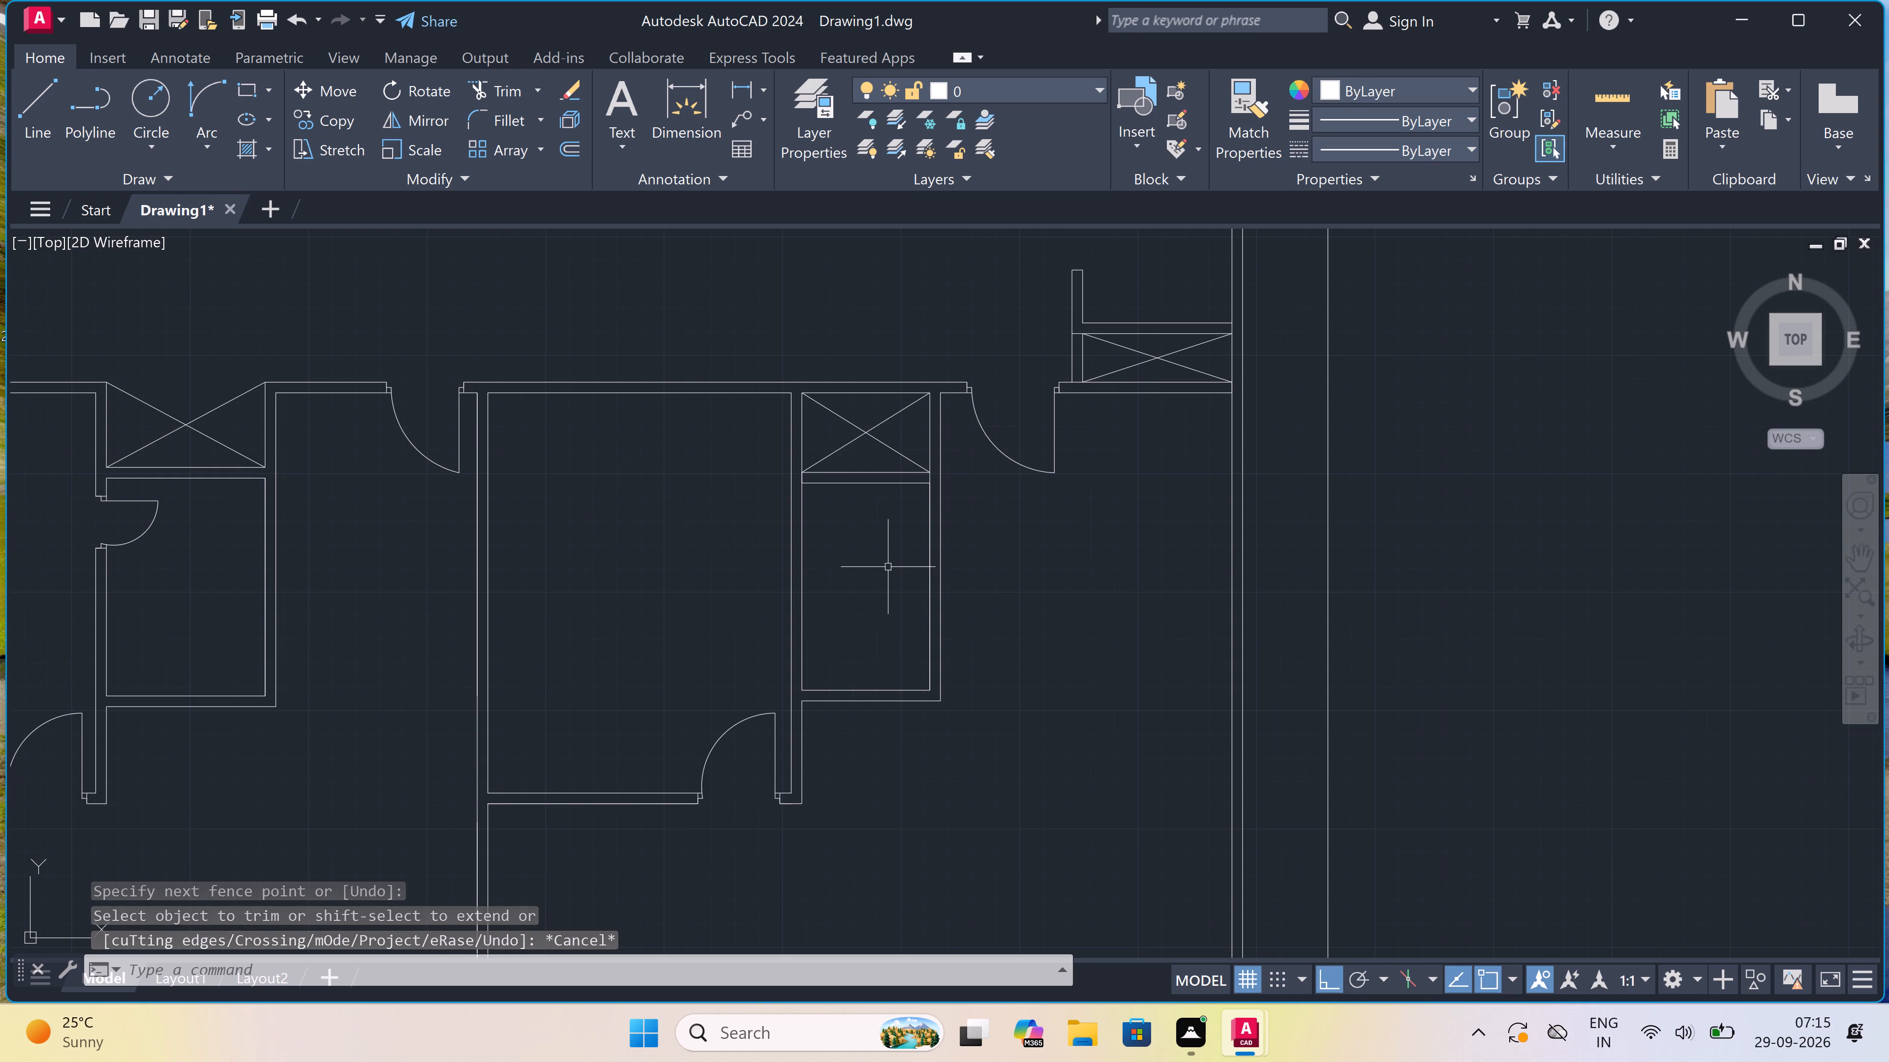
pyautogui.scroll(2, 770, 482)
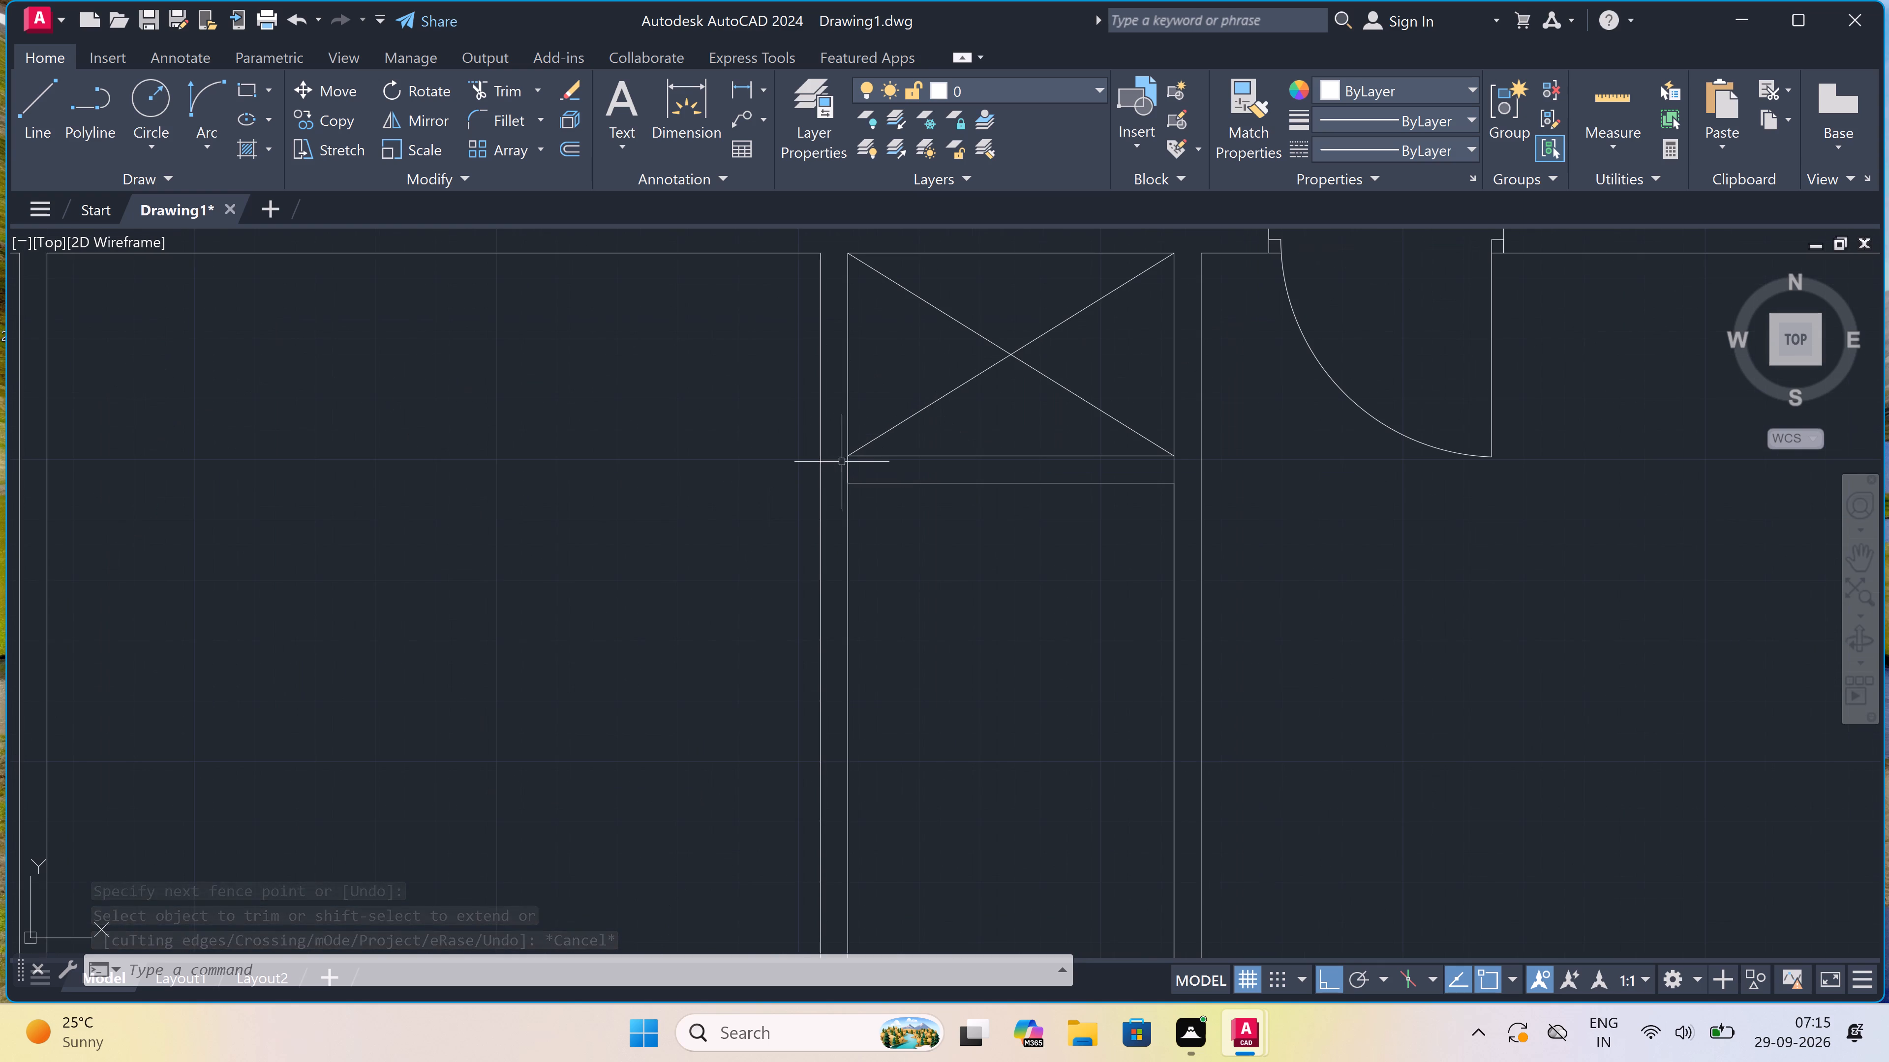
pyautogui.write('l')
pyautogui.press('space')
pyautogui.scroll(2, 853, 526)
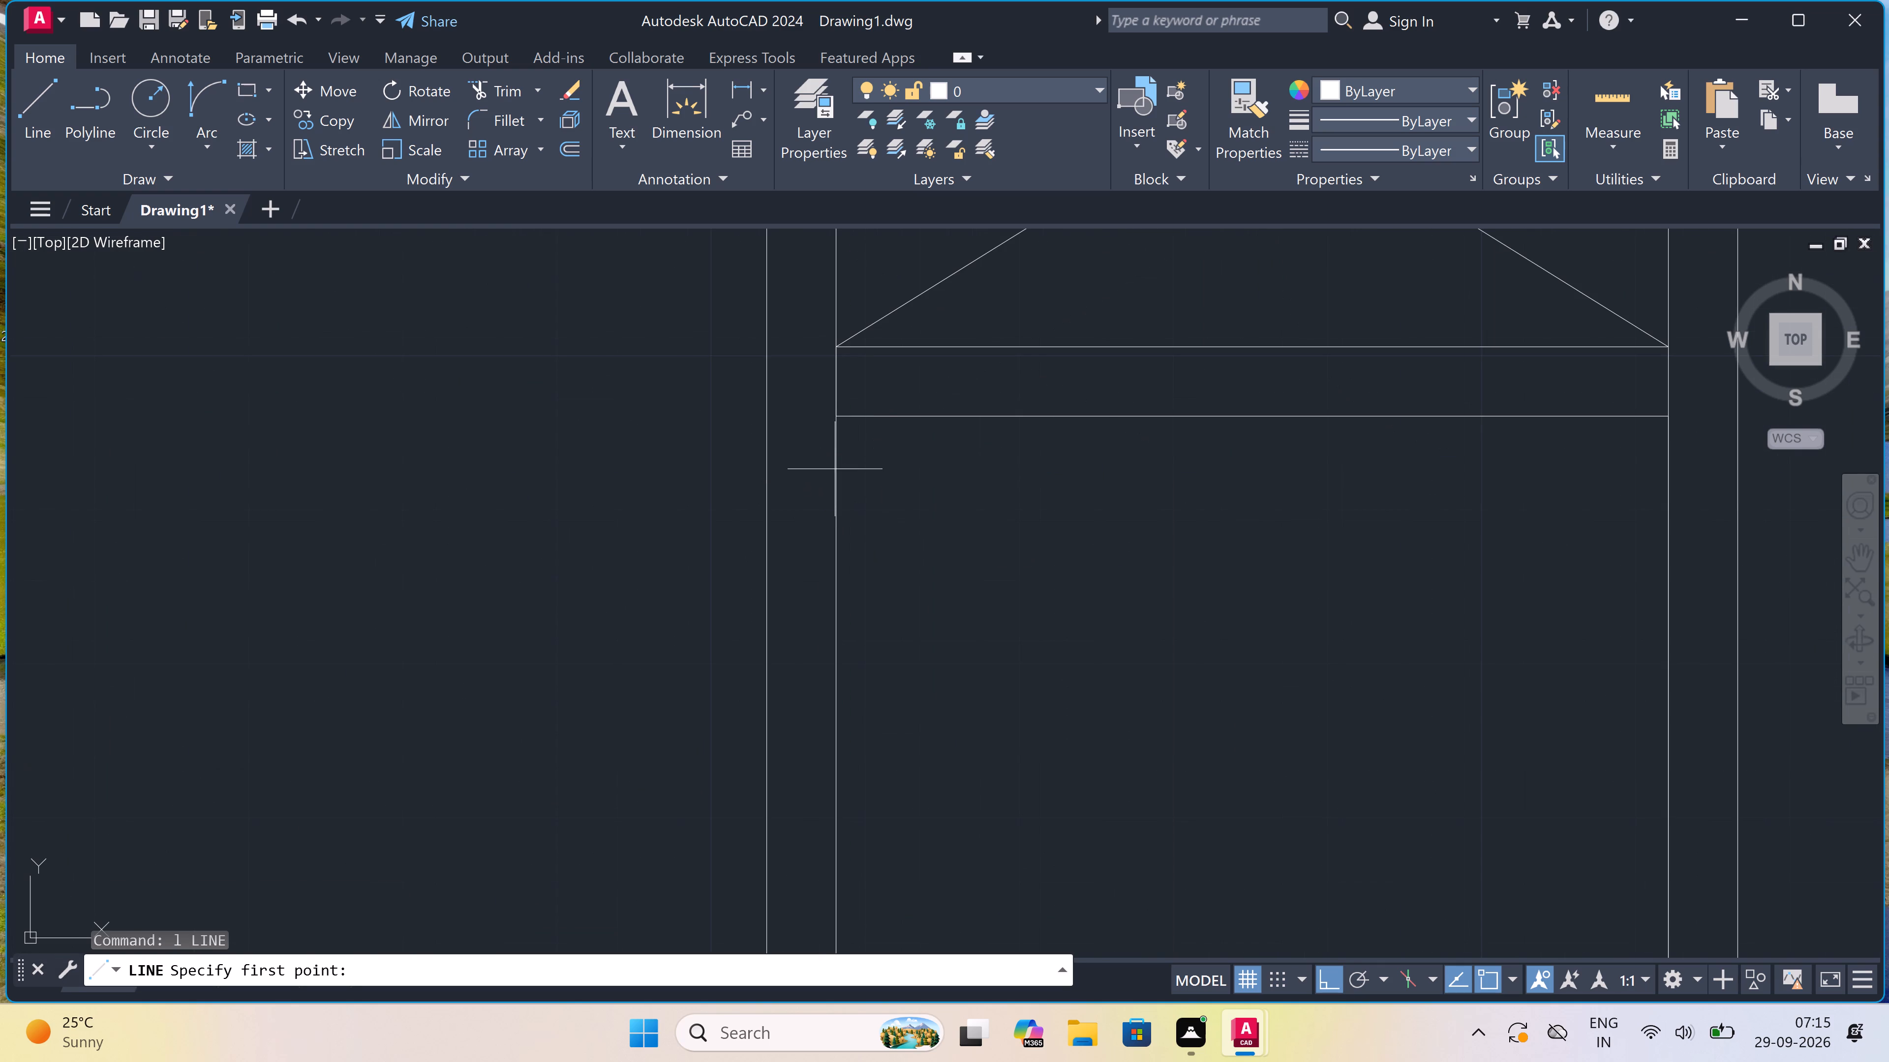
pyautogui.click(835, 474)
pyautogui.click(760, 476)
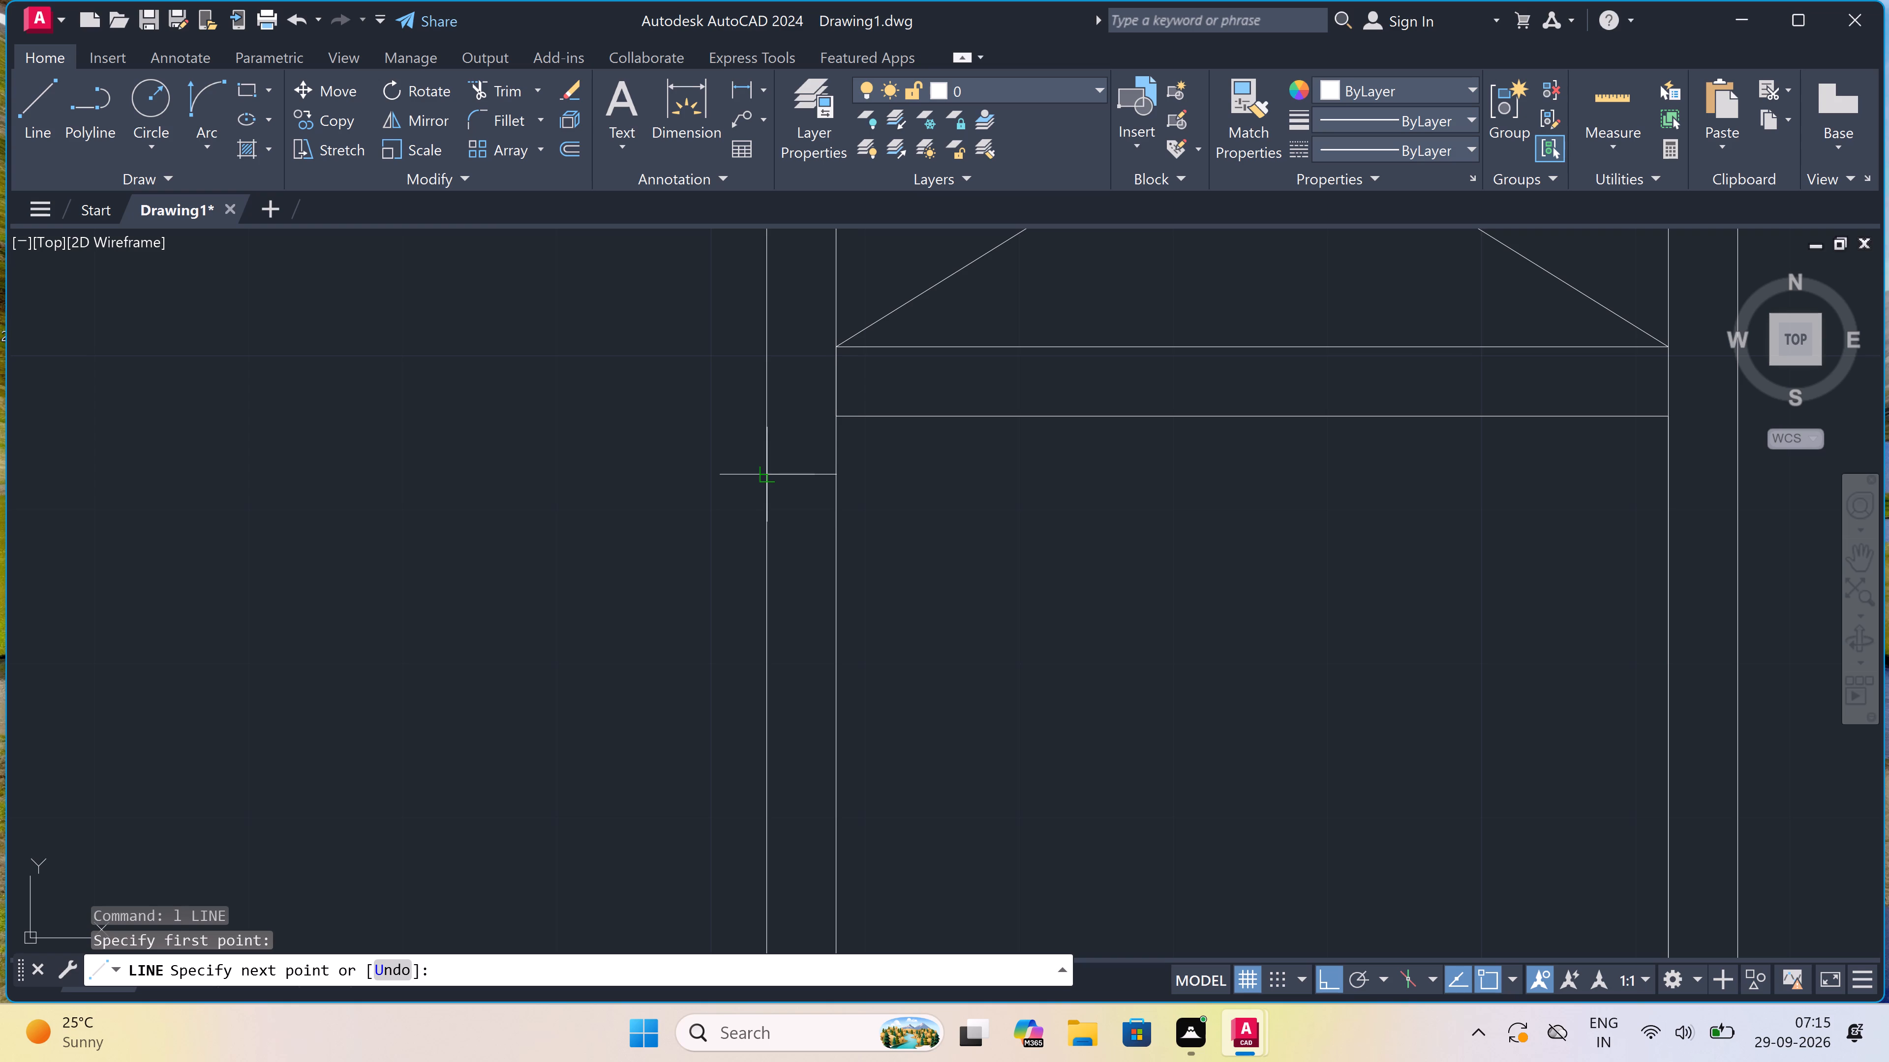
pyautogui.click(794, 471)
pyautogui.write('2"')
pyautogui.press('space')
pyautogui.write("2'")
pyautogui.press('space')
pyautogui.press('Escape')
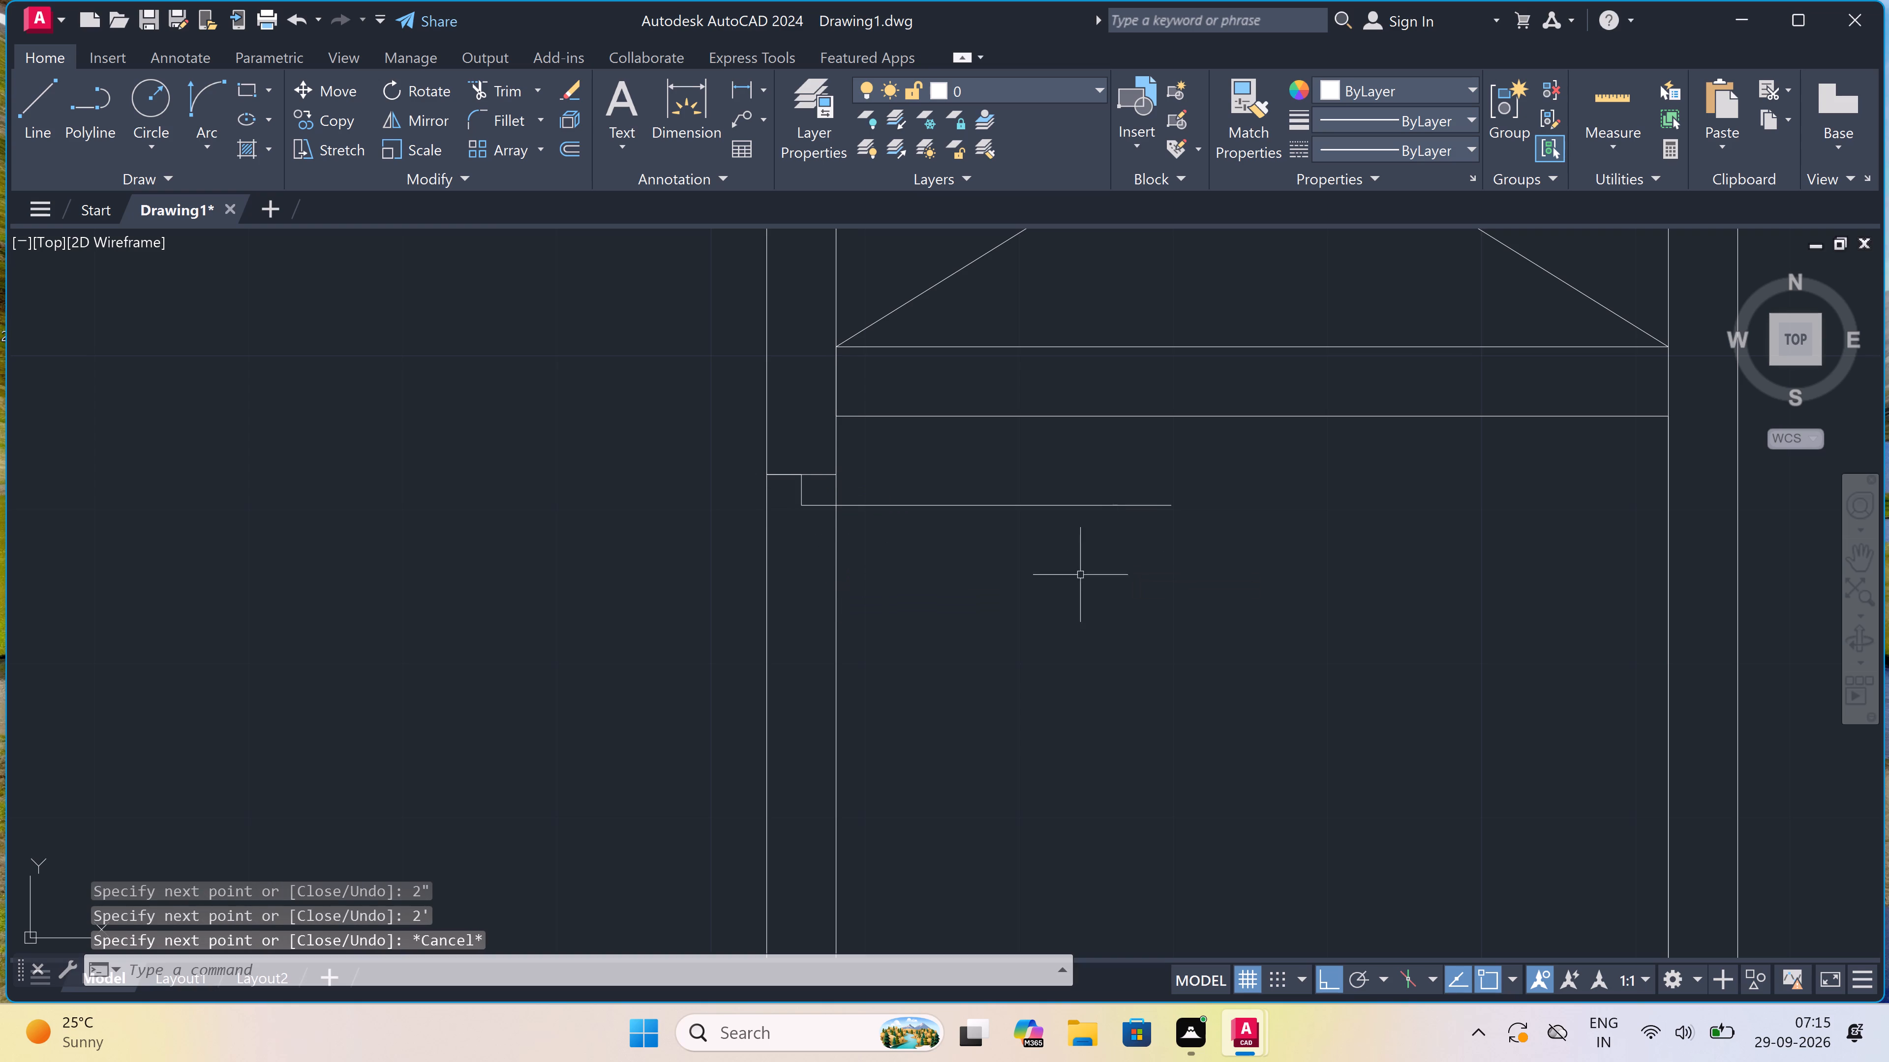
# Draw the opposite jamb line across the same vertical wall, farther south, with a 2" stop running north from its midpoint.
pyautogui.press('space')
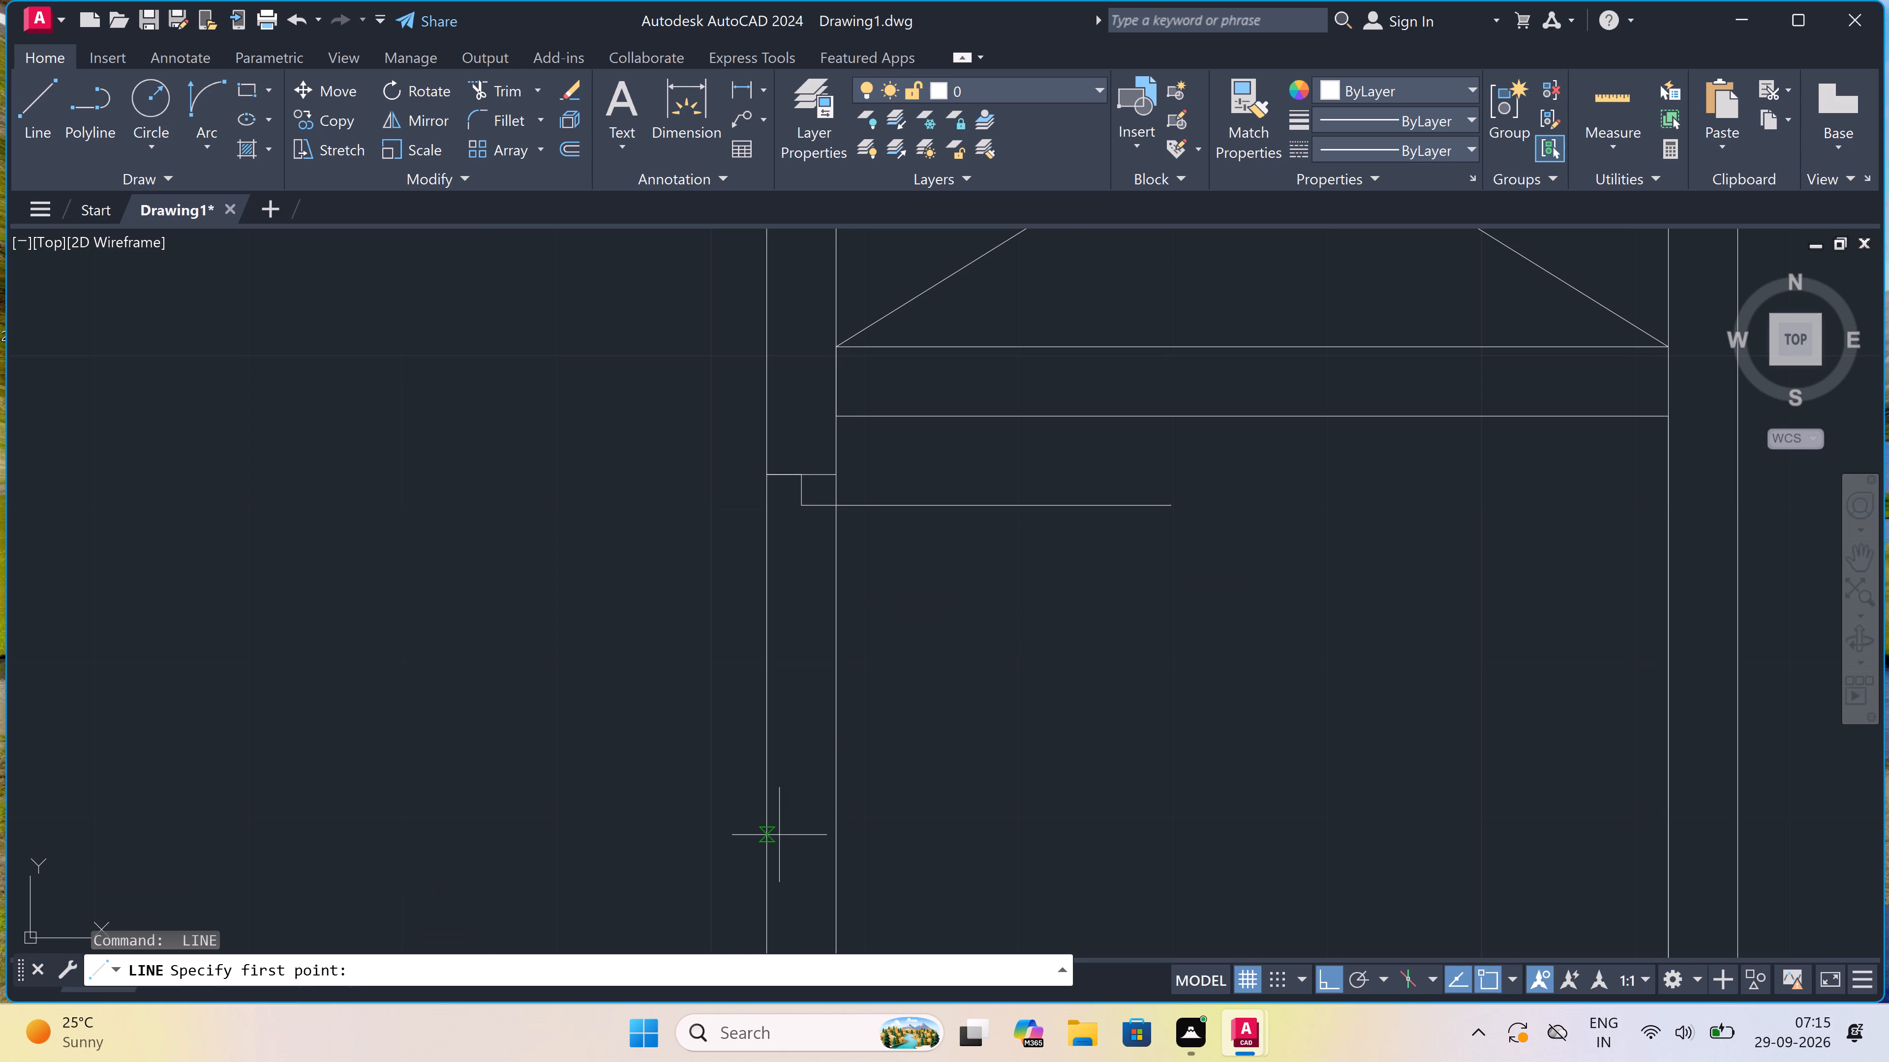
pyautogui.click(779, 840)
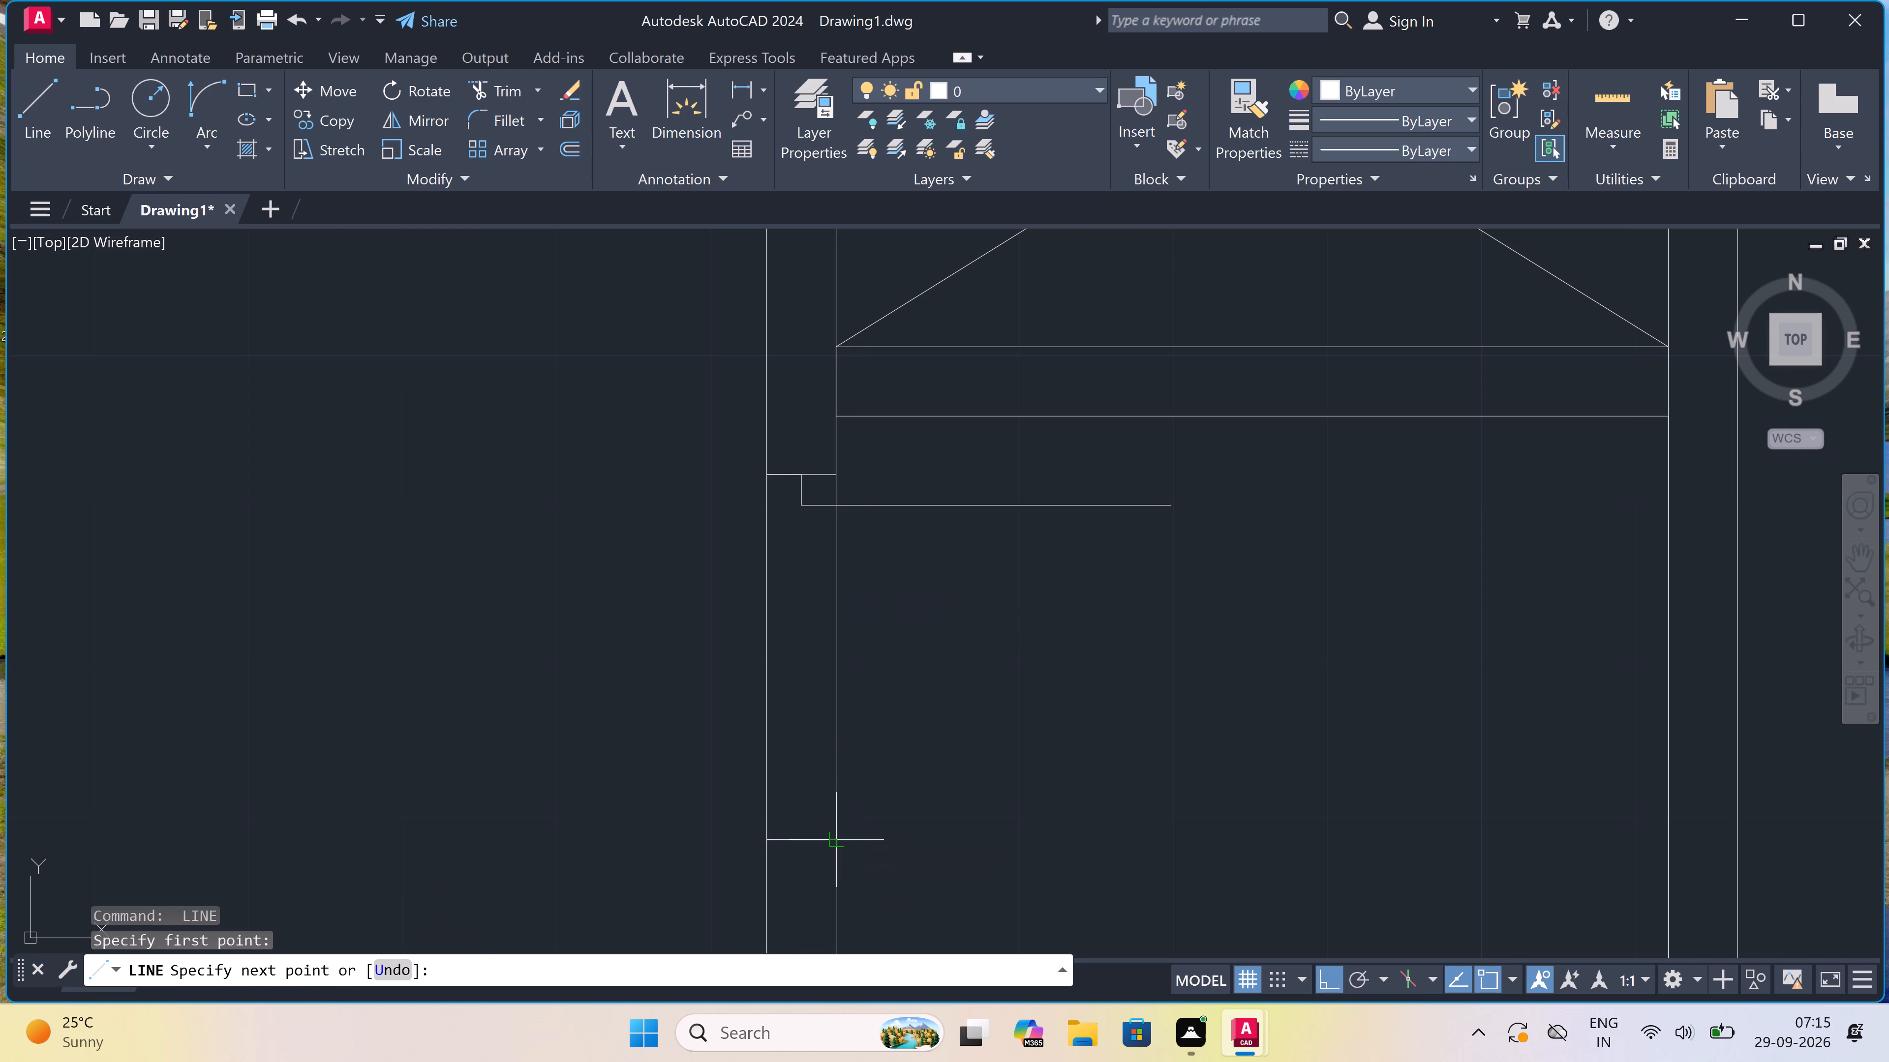
pyautogui.click(829, 847)
pyautogui.click(795, 847)
pyautogui.write('2"')
pyautogui.press('space')
pyautogui.press('Escape')
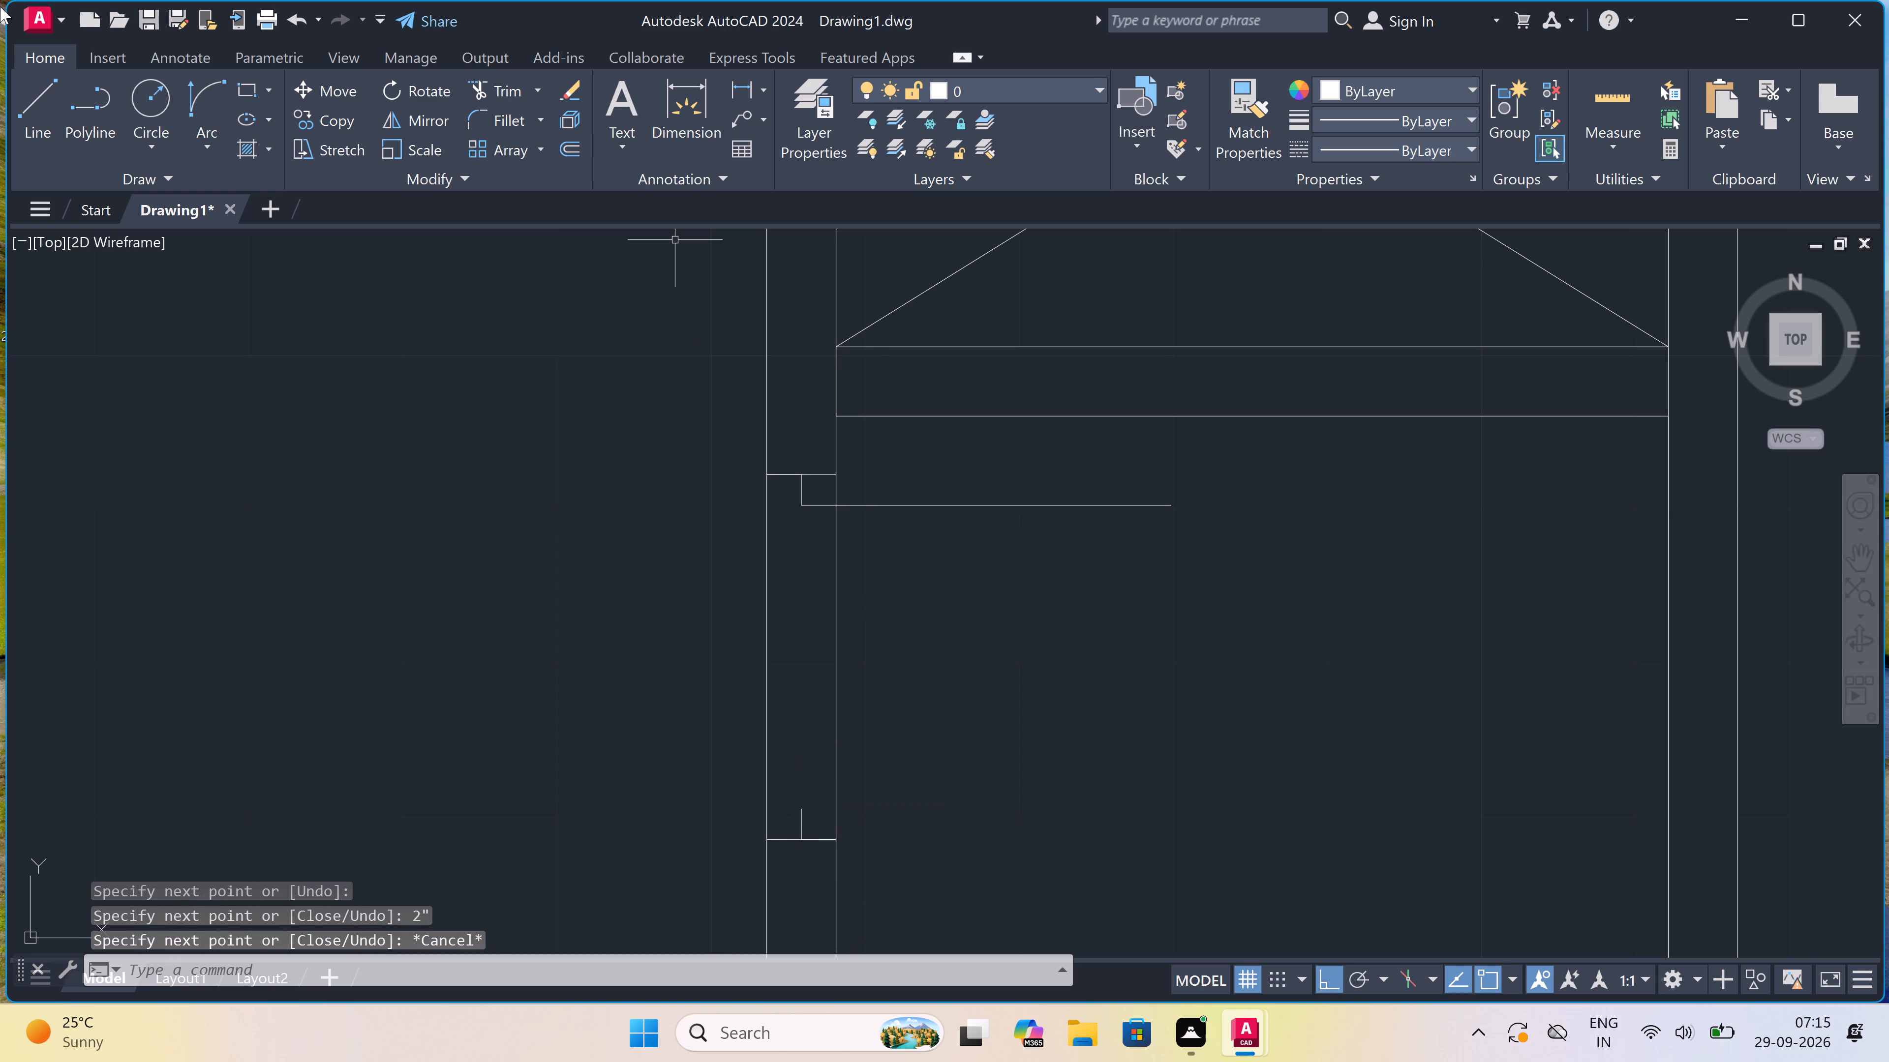
# Draw the small room door's swing arc from the leaf's free end to the south jamb's stop, starting tangent southward.
pyautogui.click(197, 98)
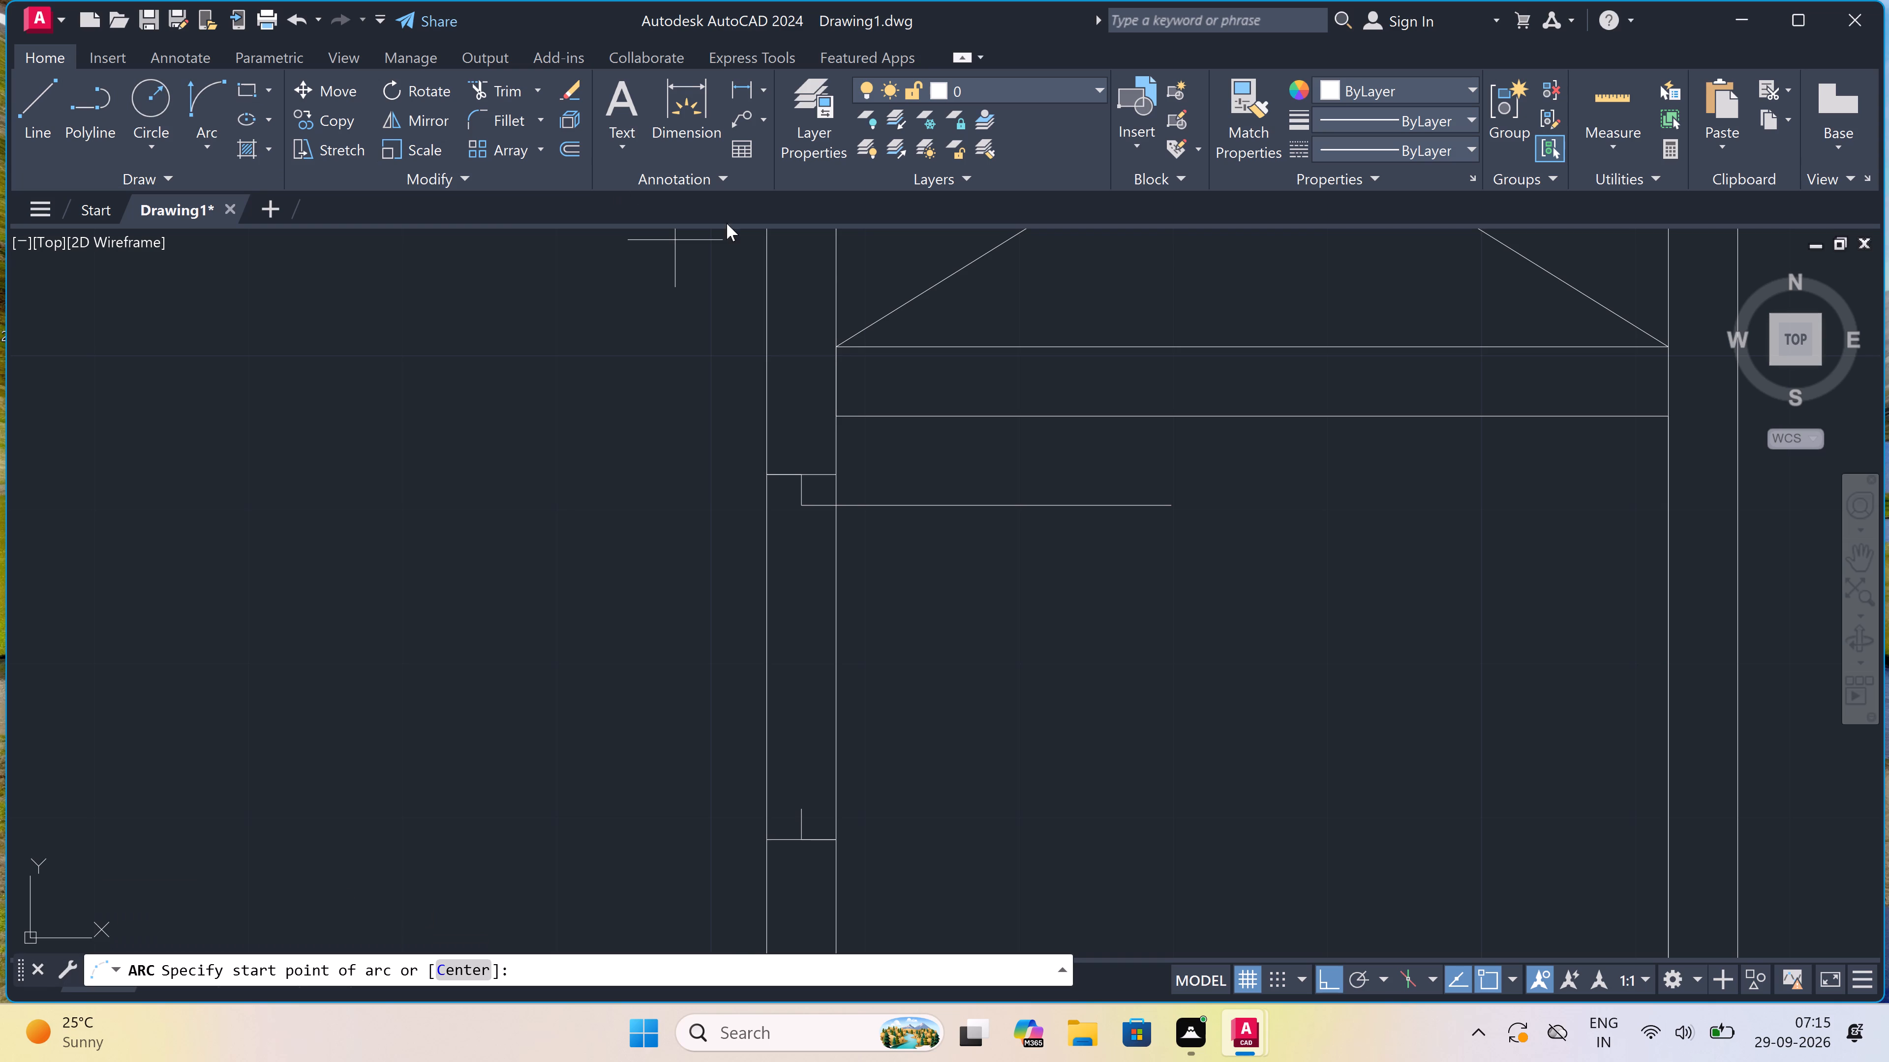
pyautogui.click(1168, 509)
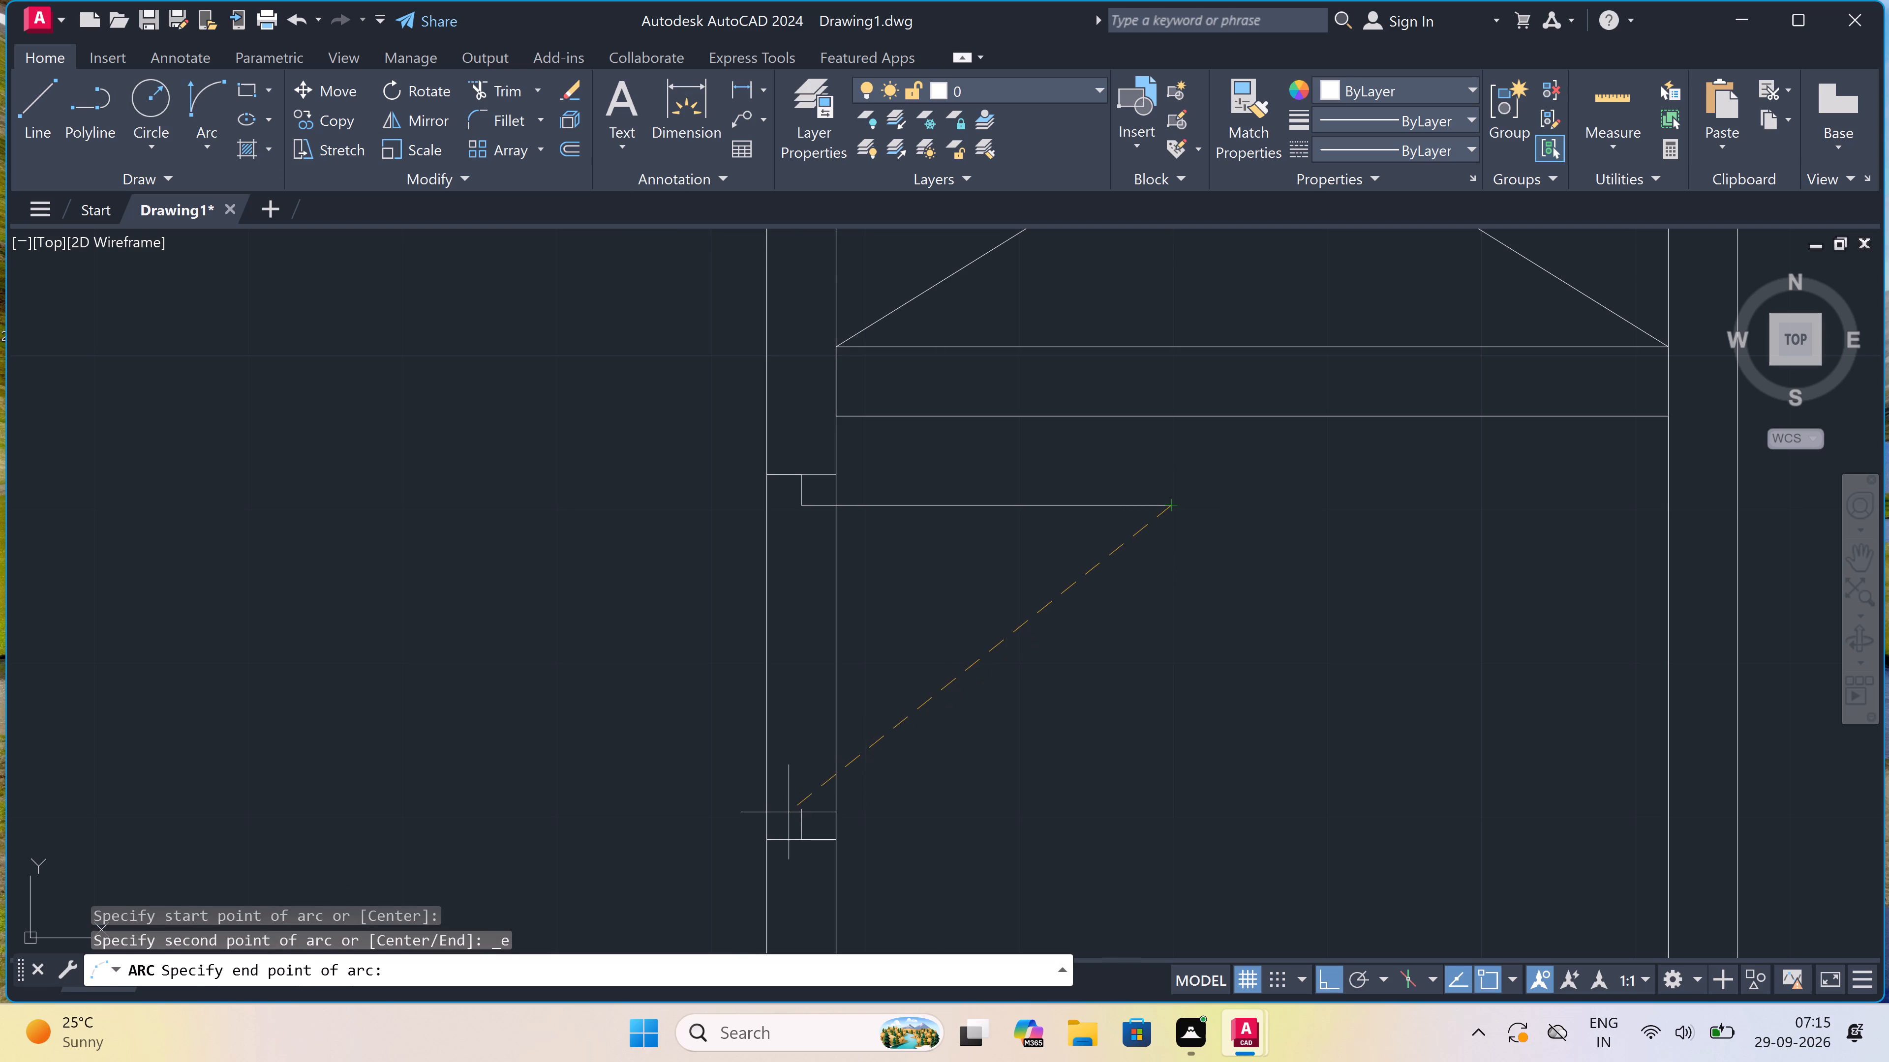
pyautogui.click(796, 808)
pyautogui.click(1069, 805)
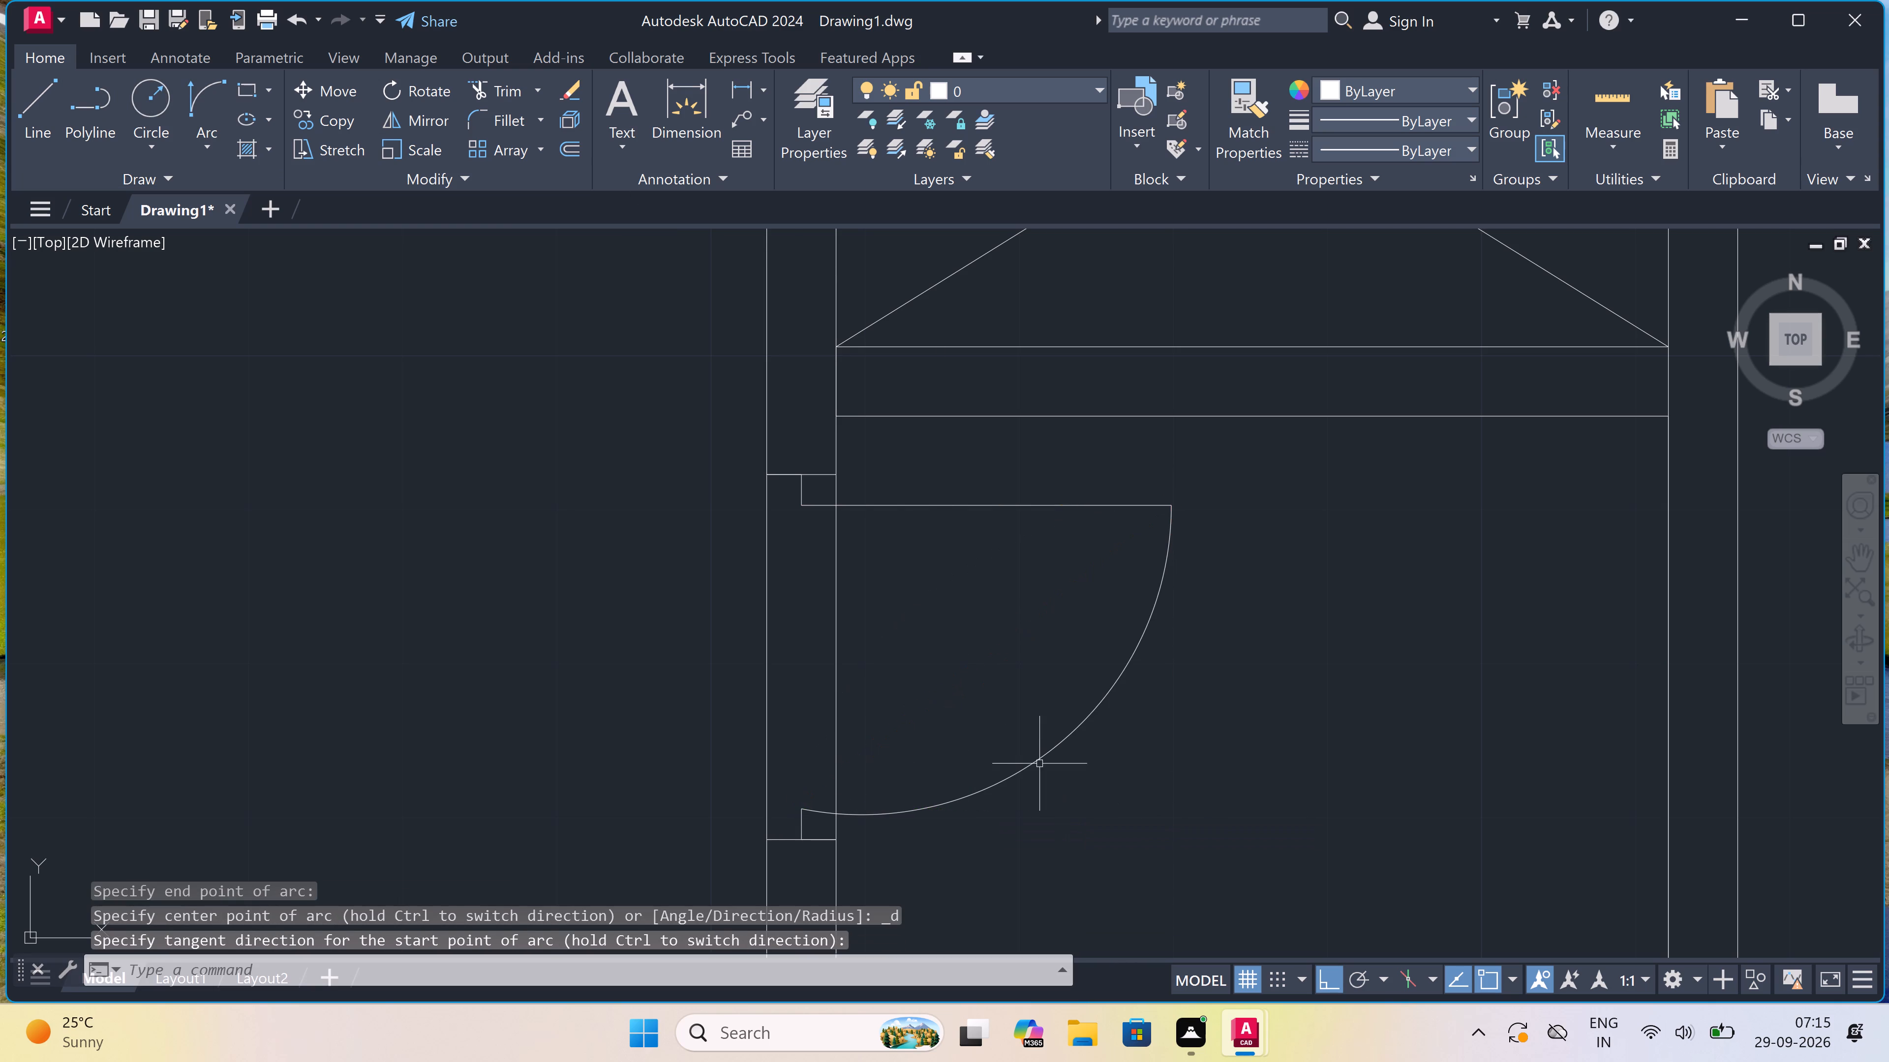
# Trim both faces of the vertical wall between the small room door's jambs to clear the opening.
pyautogui.write('tr')
pyautogui.press('space')
pyautogui.click(927, 634)
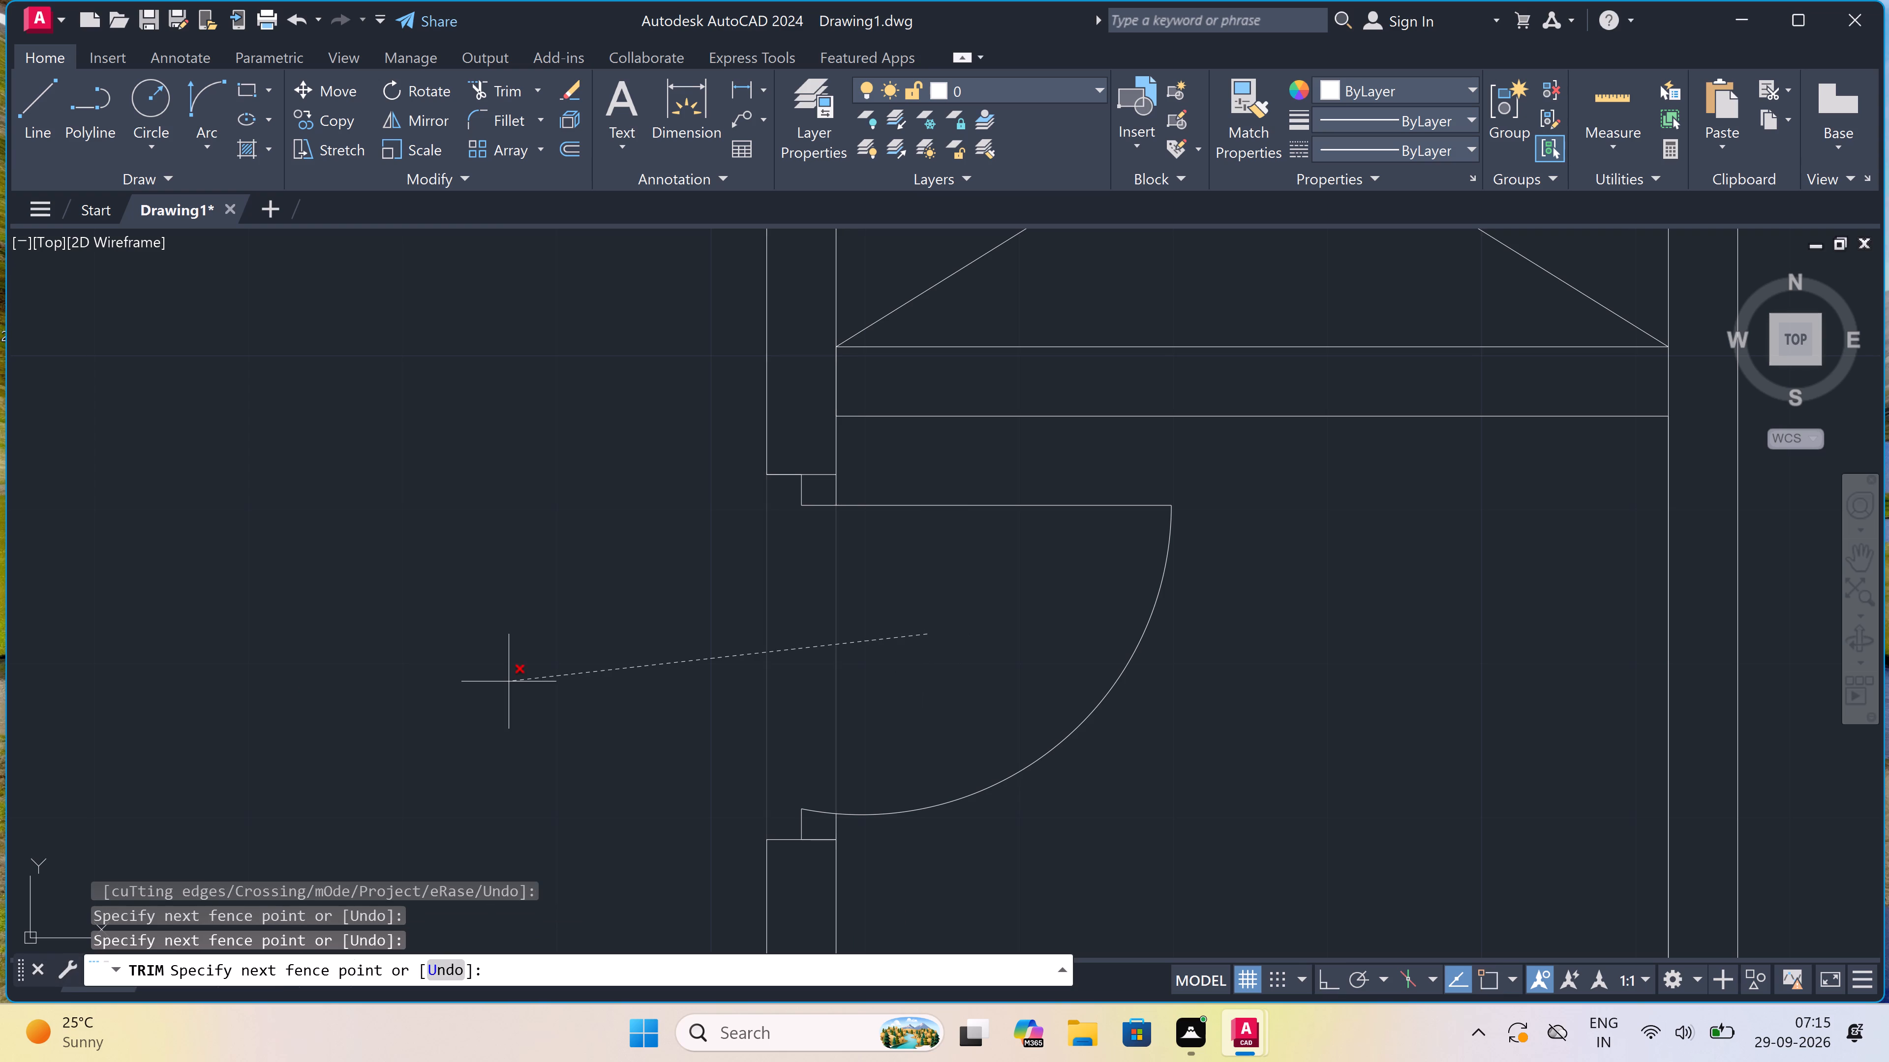
pyautogui.moveTo(281, 702); pyautogui.dragTo(292, 701)
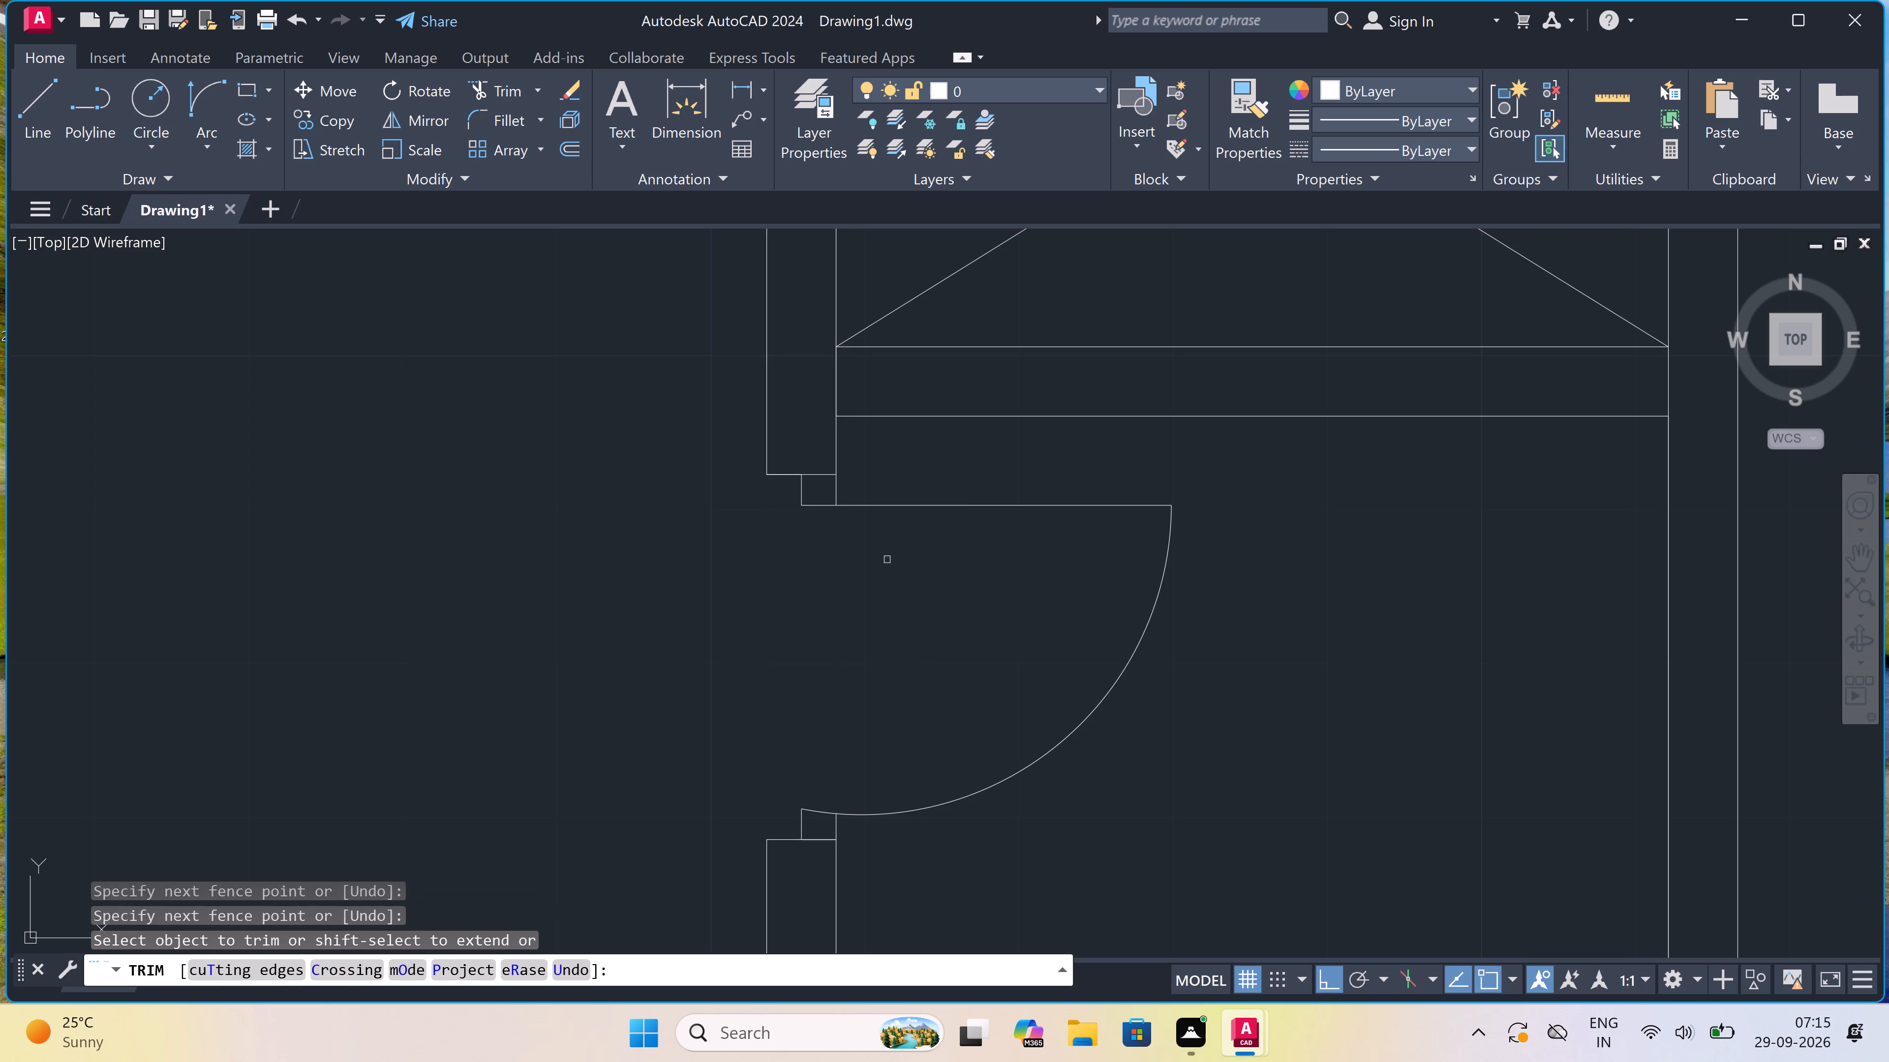
pyautogui.press('Escape')
pyautogui.scroll(-3, 836, 490)
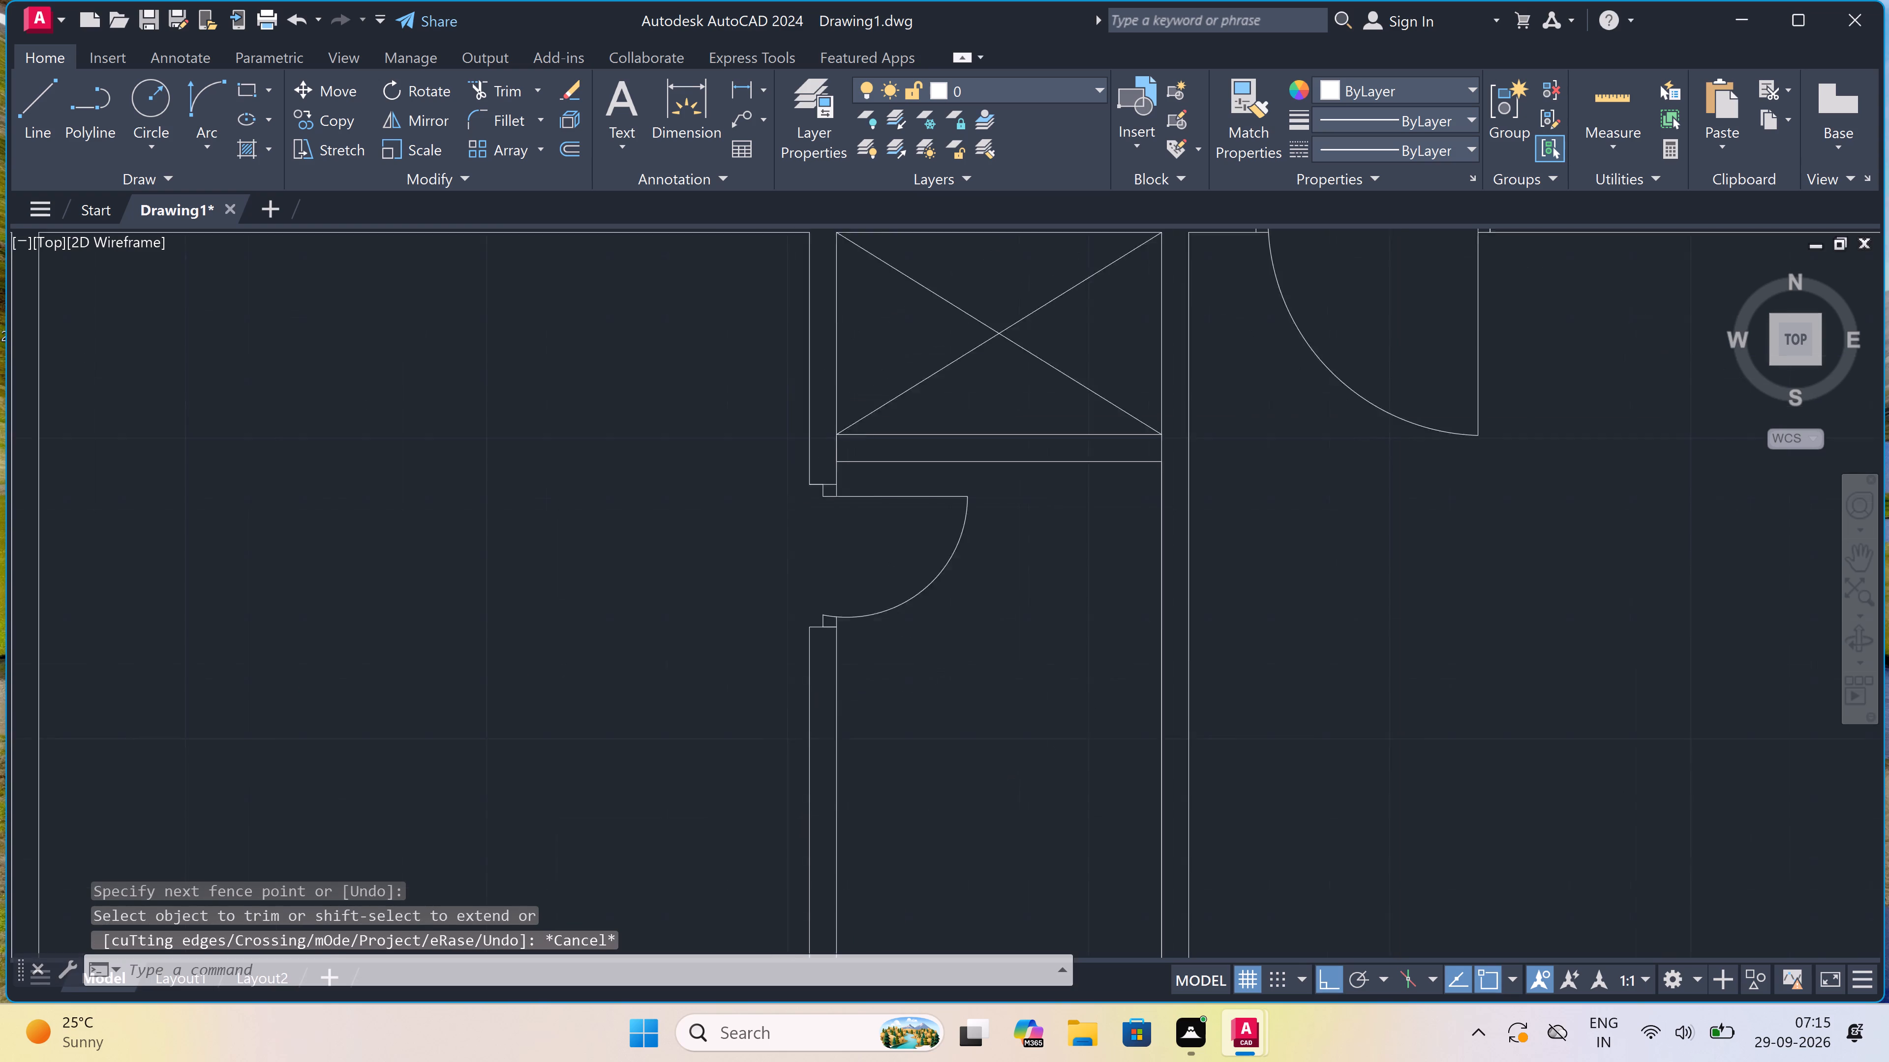
pyautogui.scroll(-1, 837, 503)
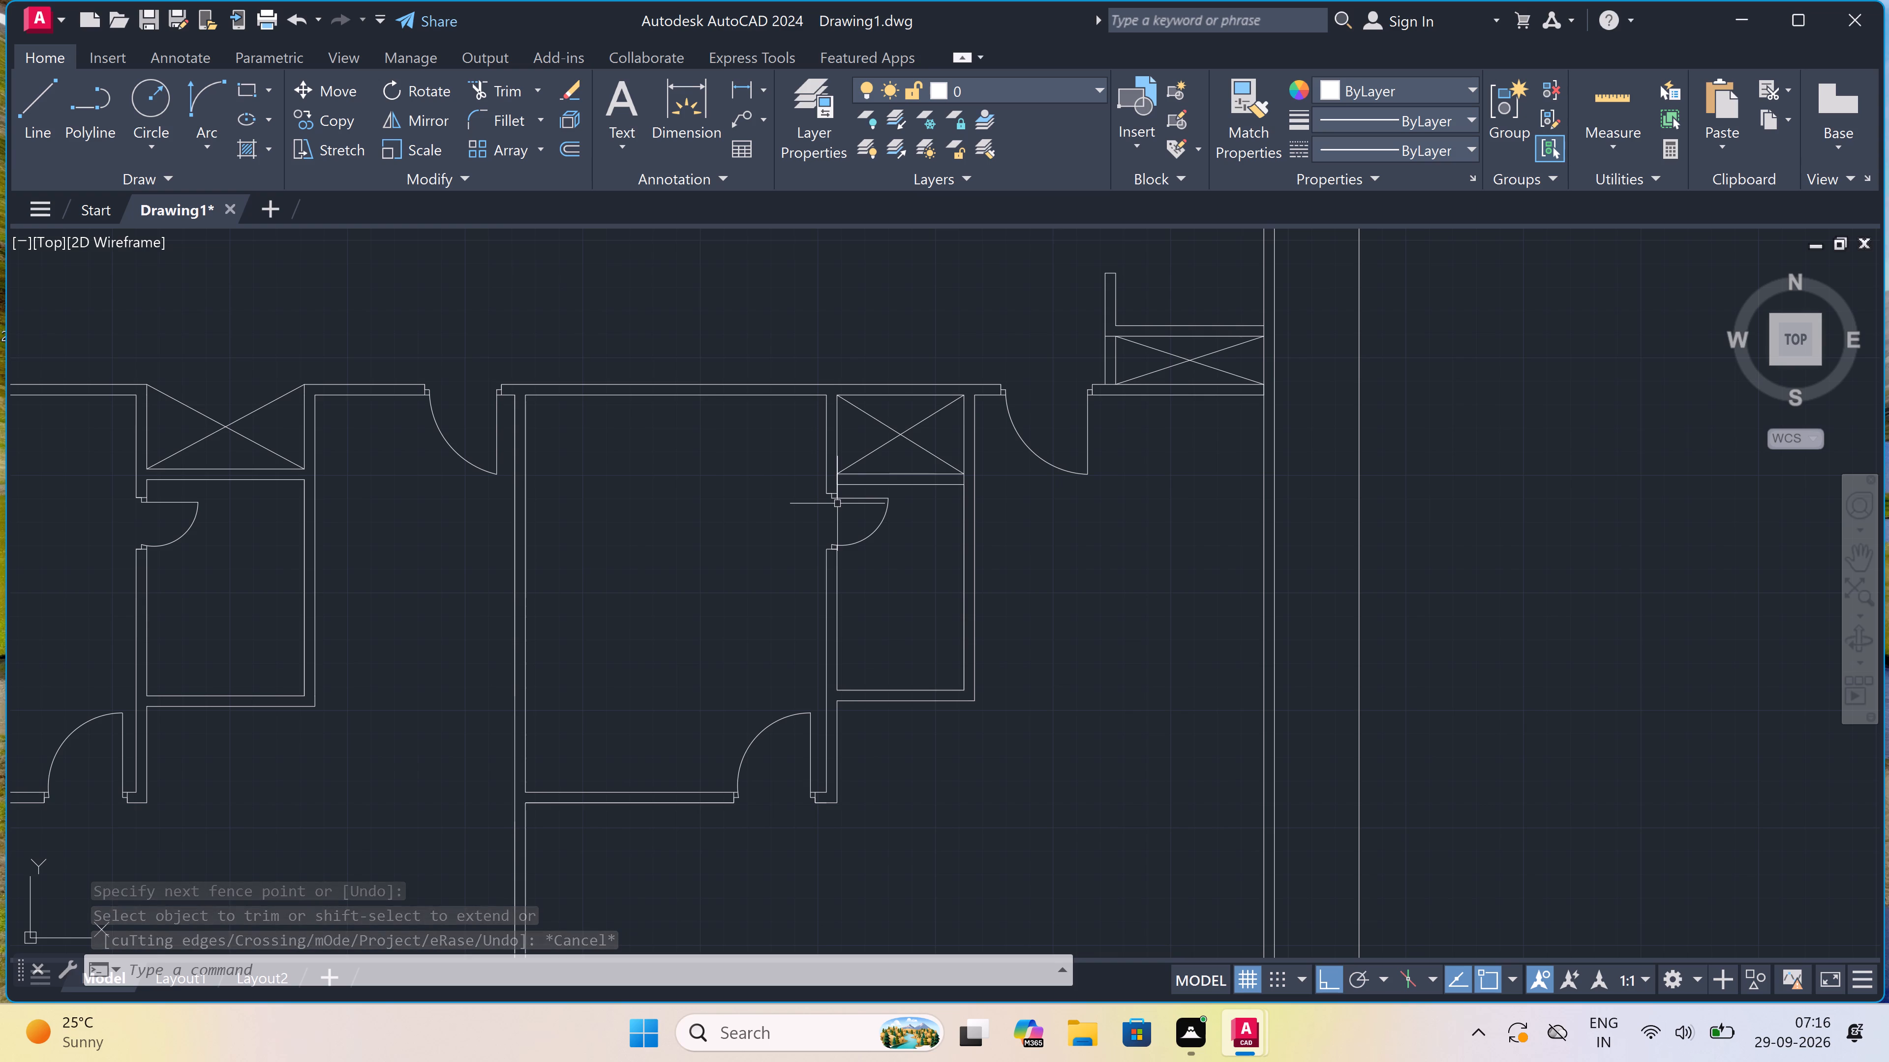
# Draw a jamb across the corridor's north wall just east of the short wall stub, with a 2" eastward stop from its midpoint and 3' northward leaf.
pyautogui.scroll(1, 837, 503)
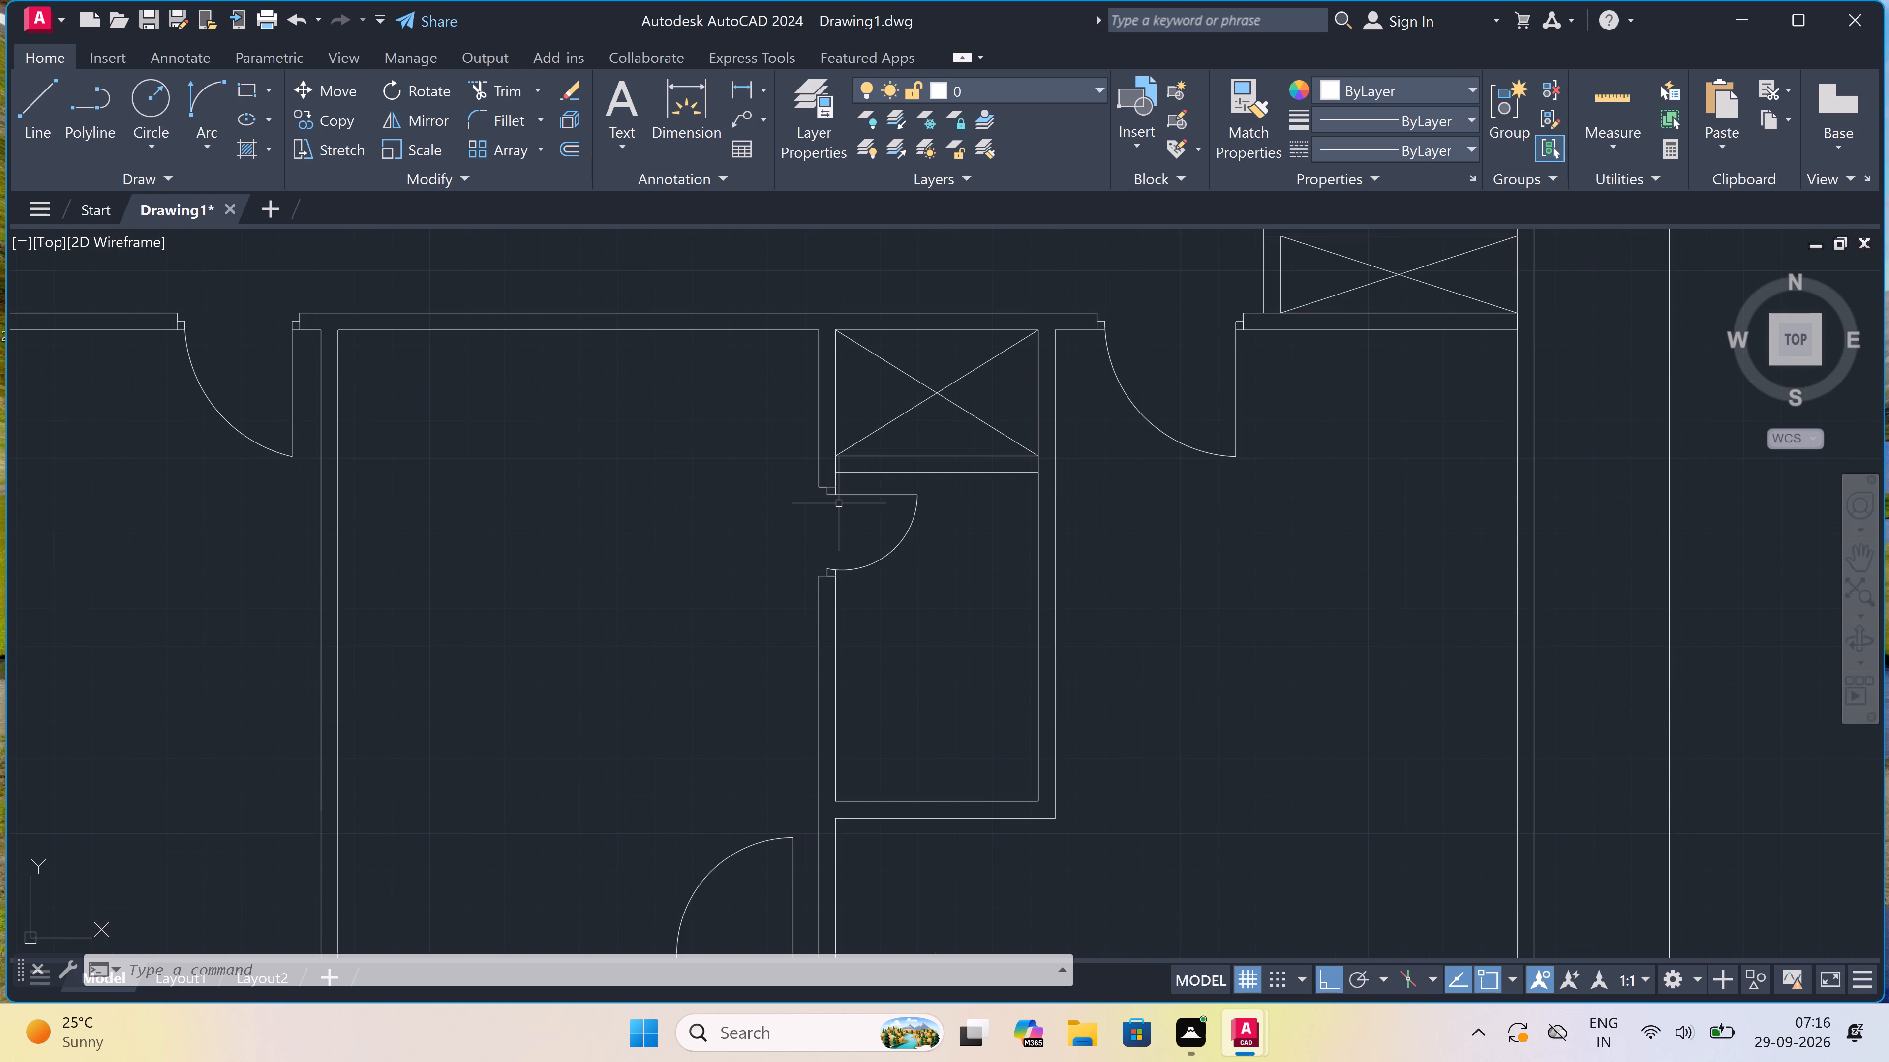
pyautogui.scroll(-2, 839, 503)
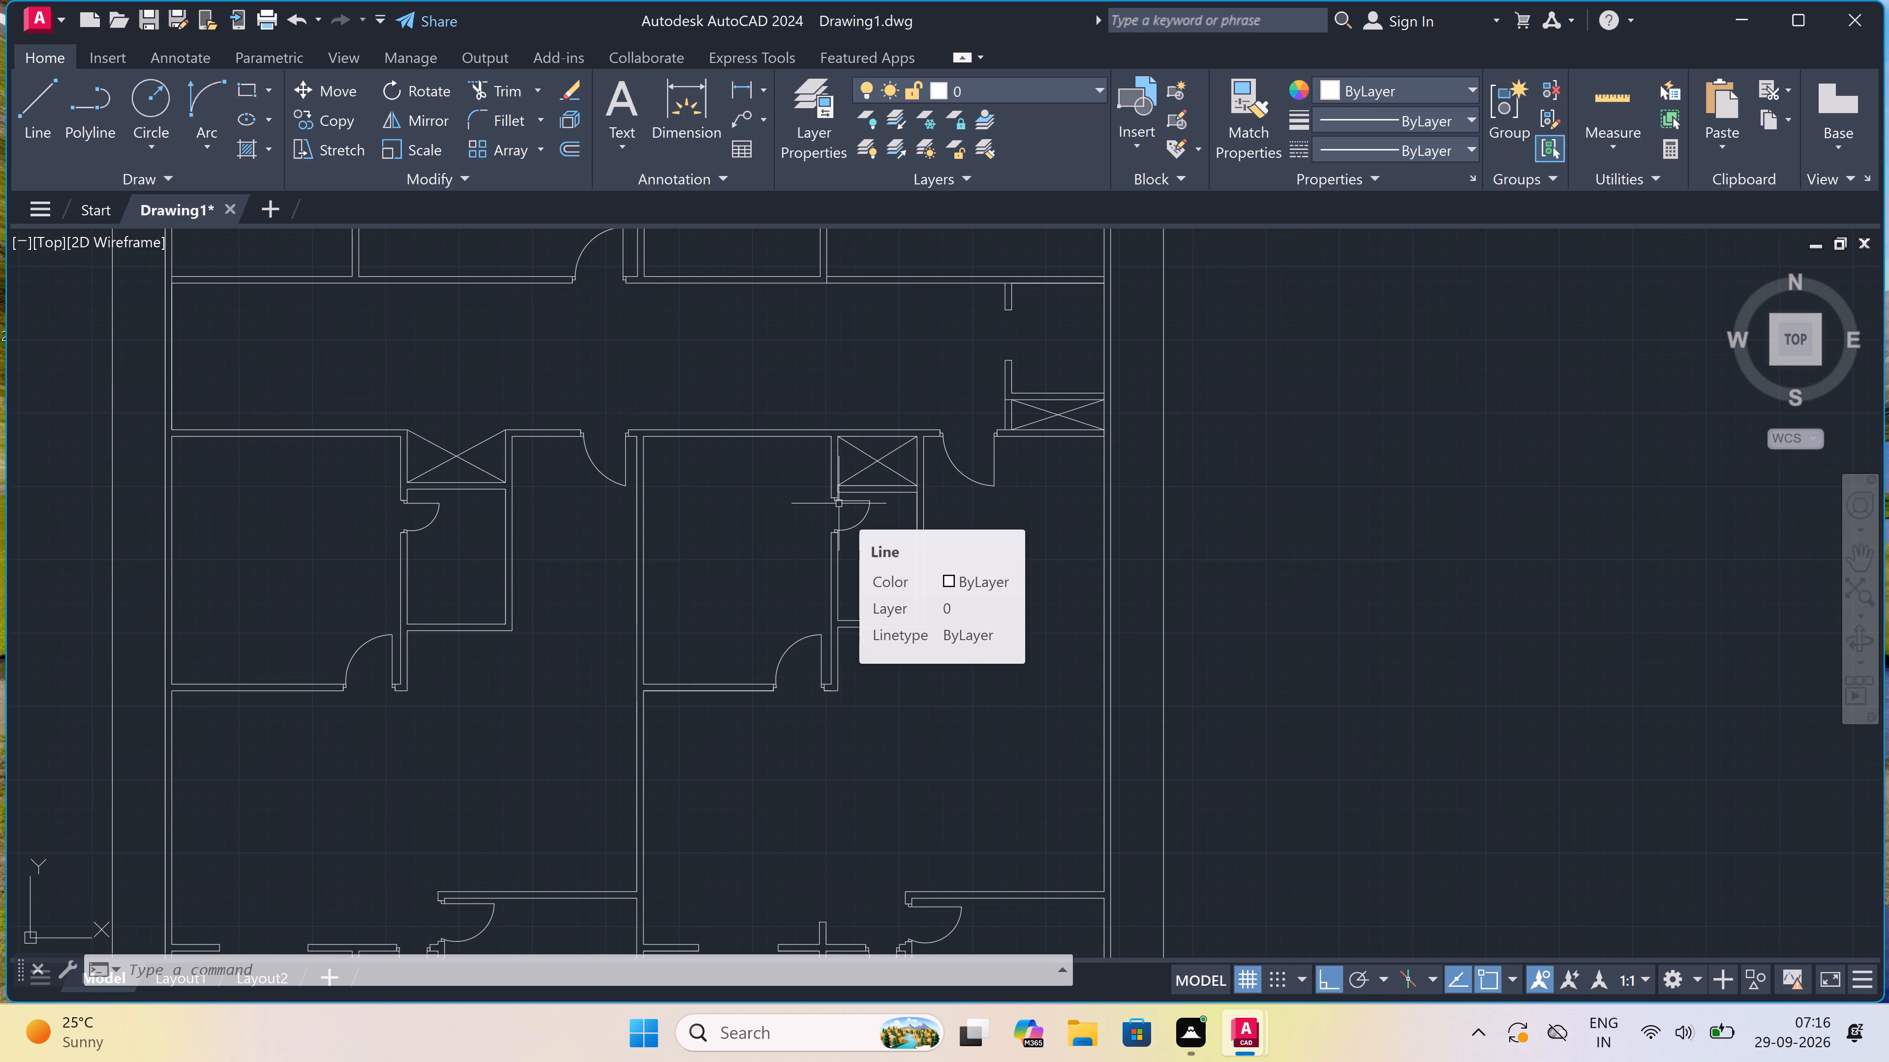
pyautogui.scroll(-1, 839, 503)
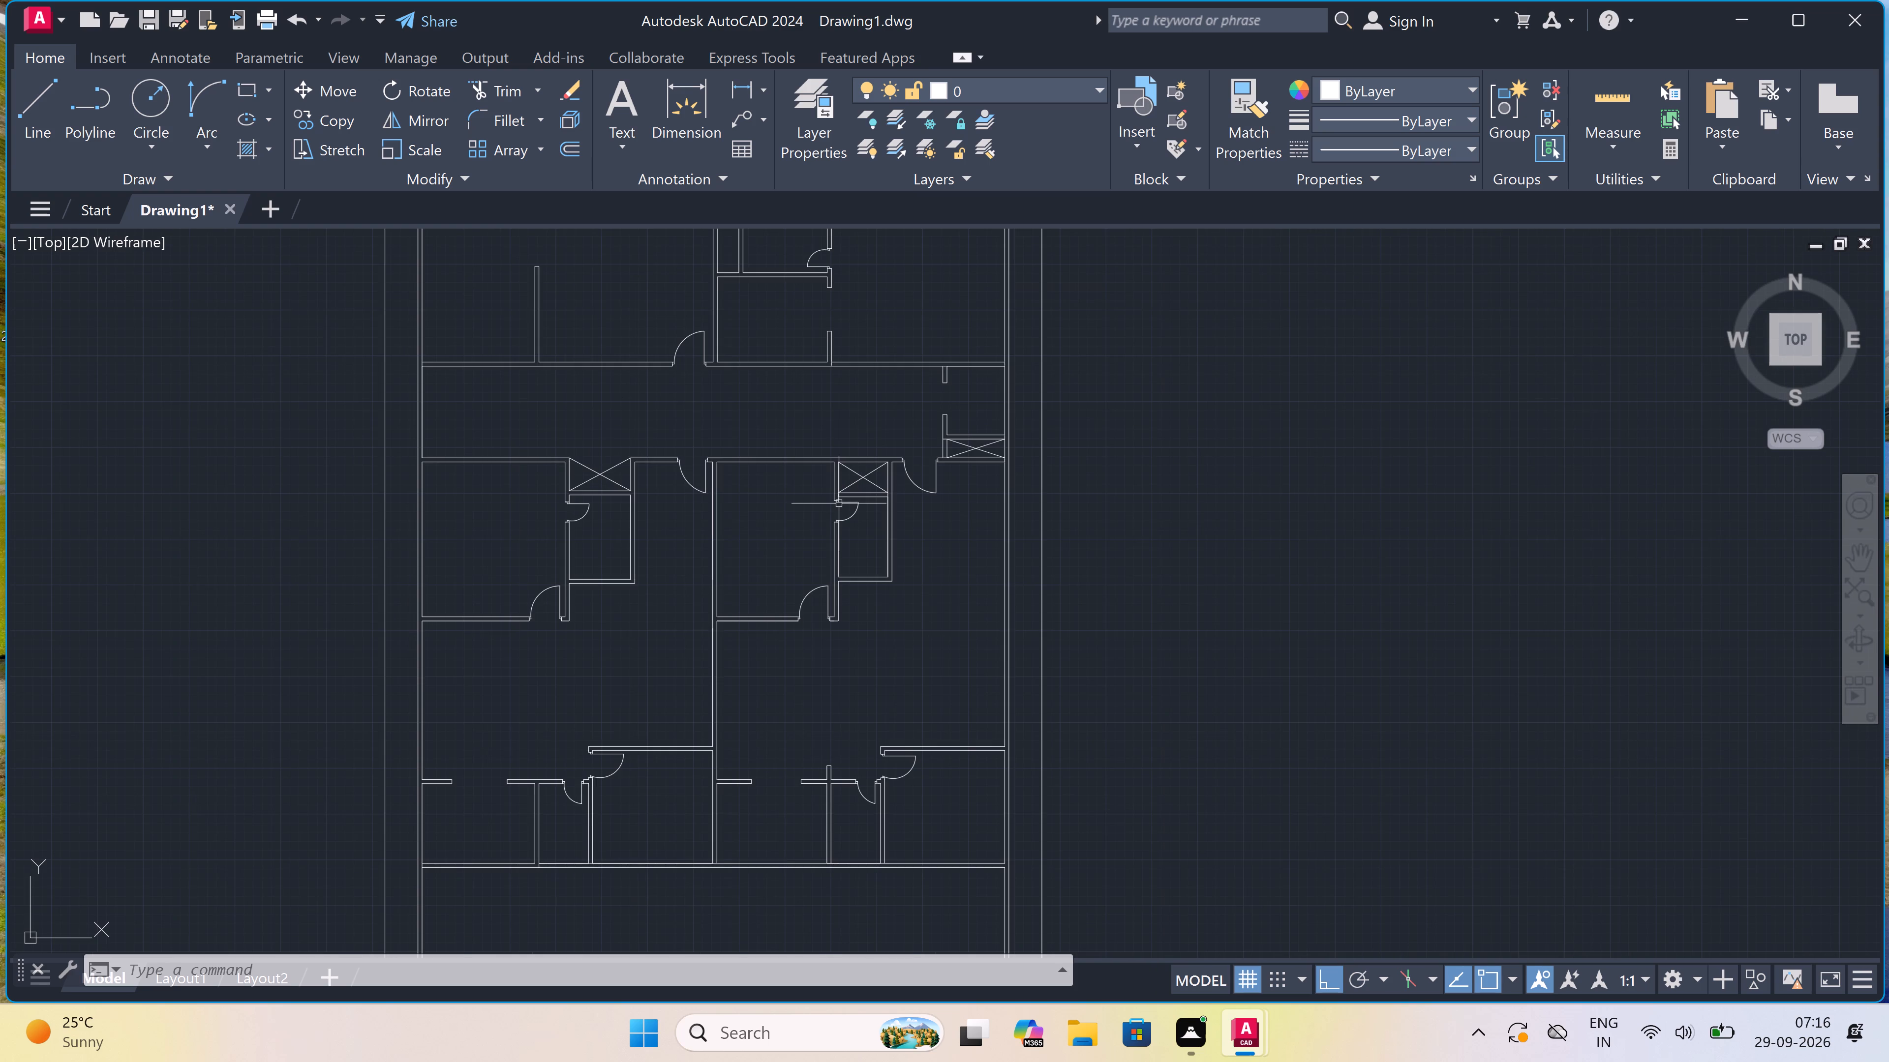
pyautogui.scroll(-3, 839, 503)
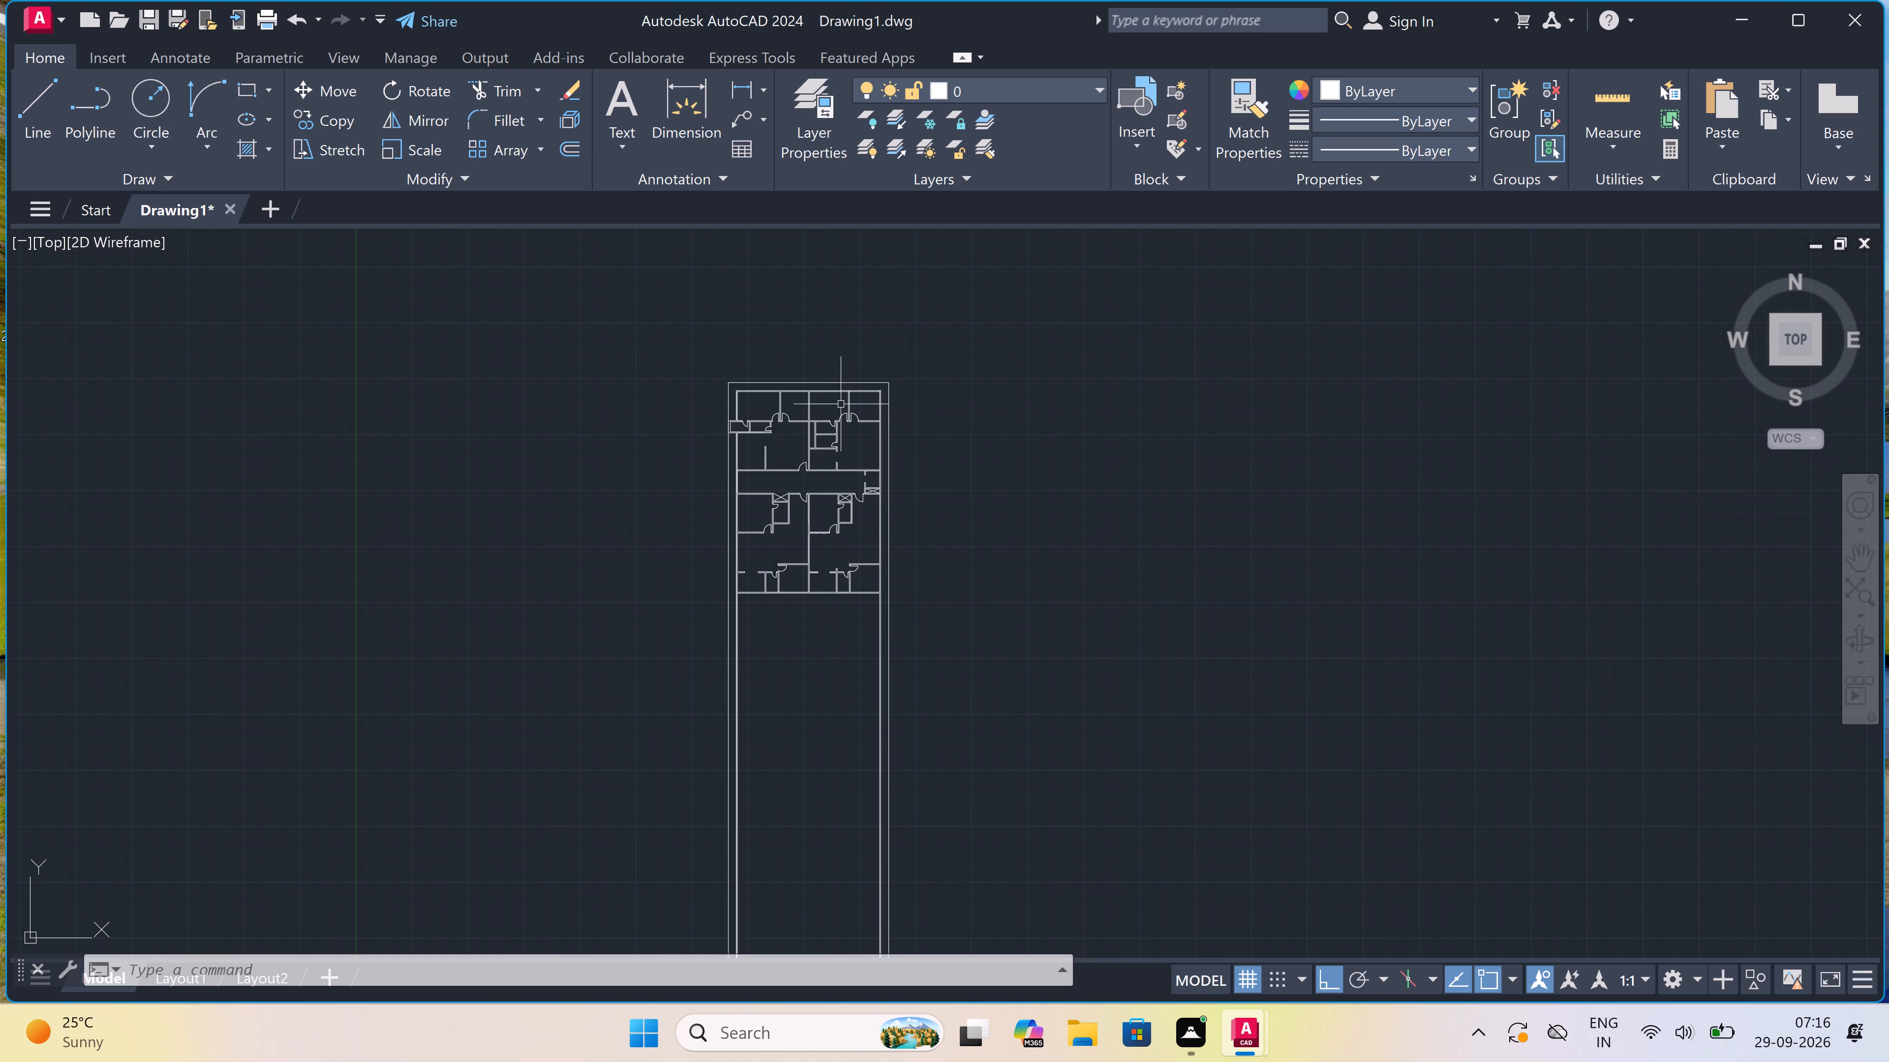
pyautogui.scroll(2, 841, 390)
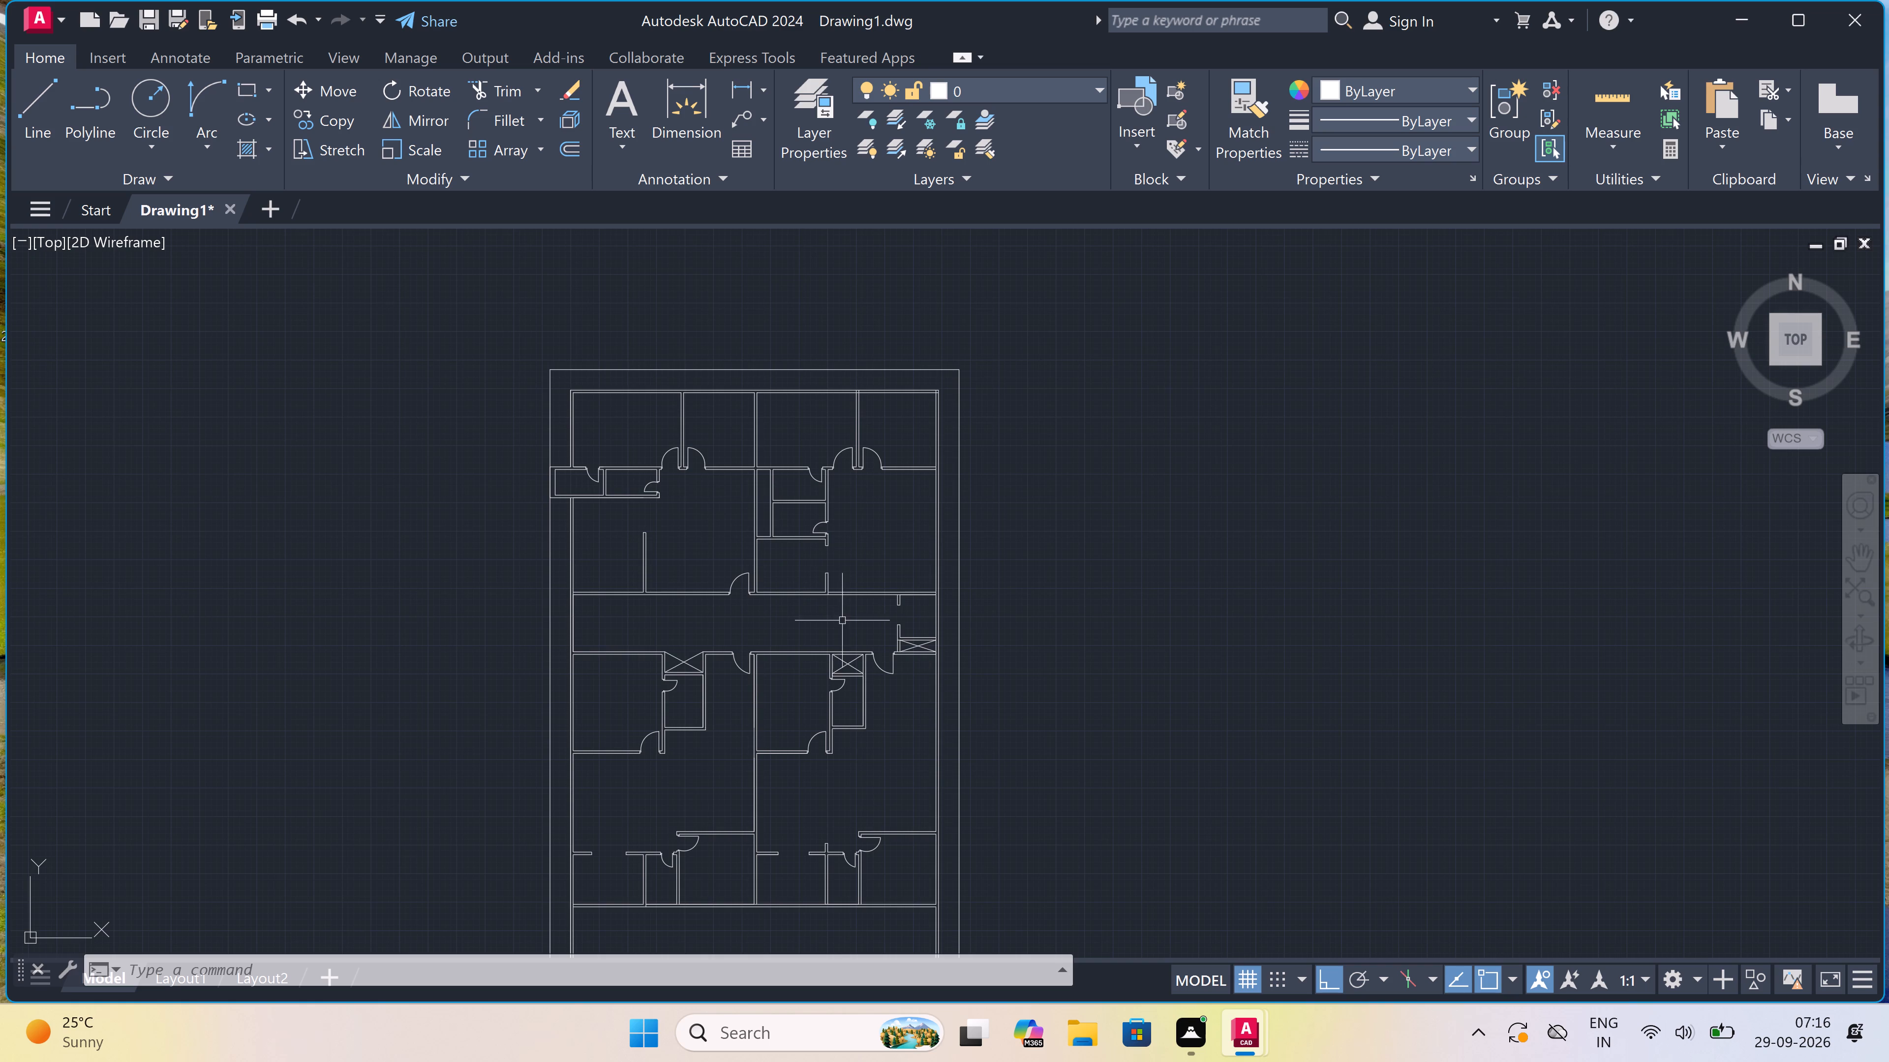
pyautogui.scroll(2, 821, 552)
pyautogui.scroll(2, 881, 665)
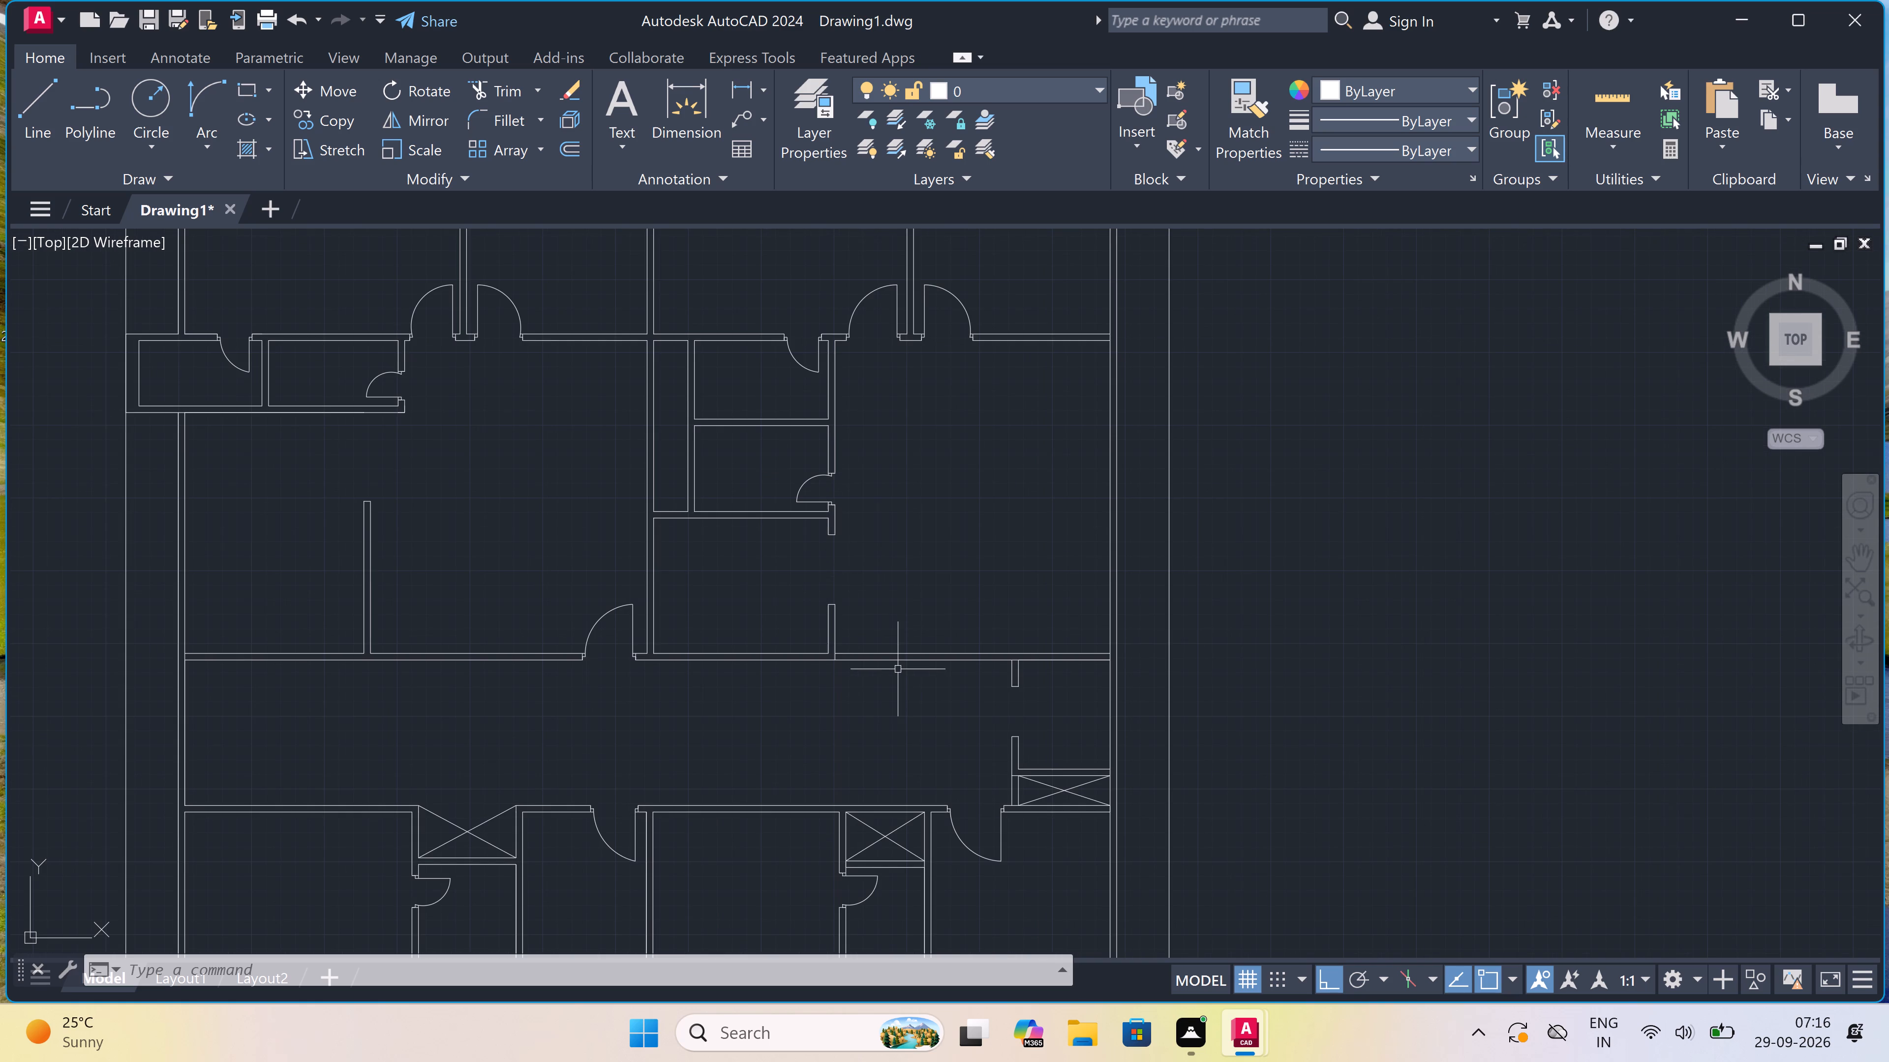
pyautogui.write('l')
pyautogui.press('space')
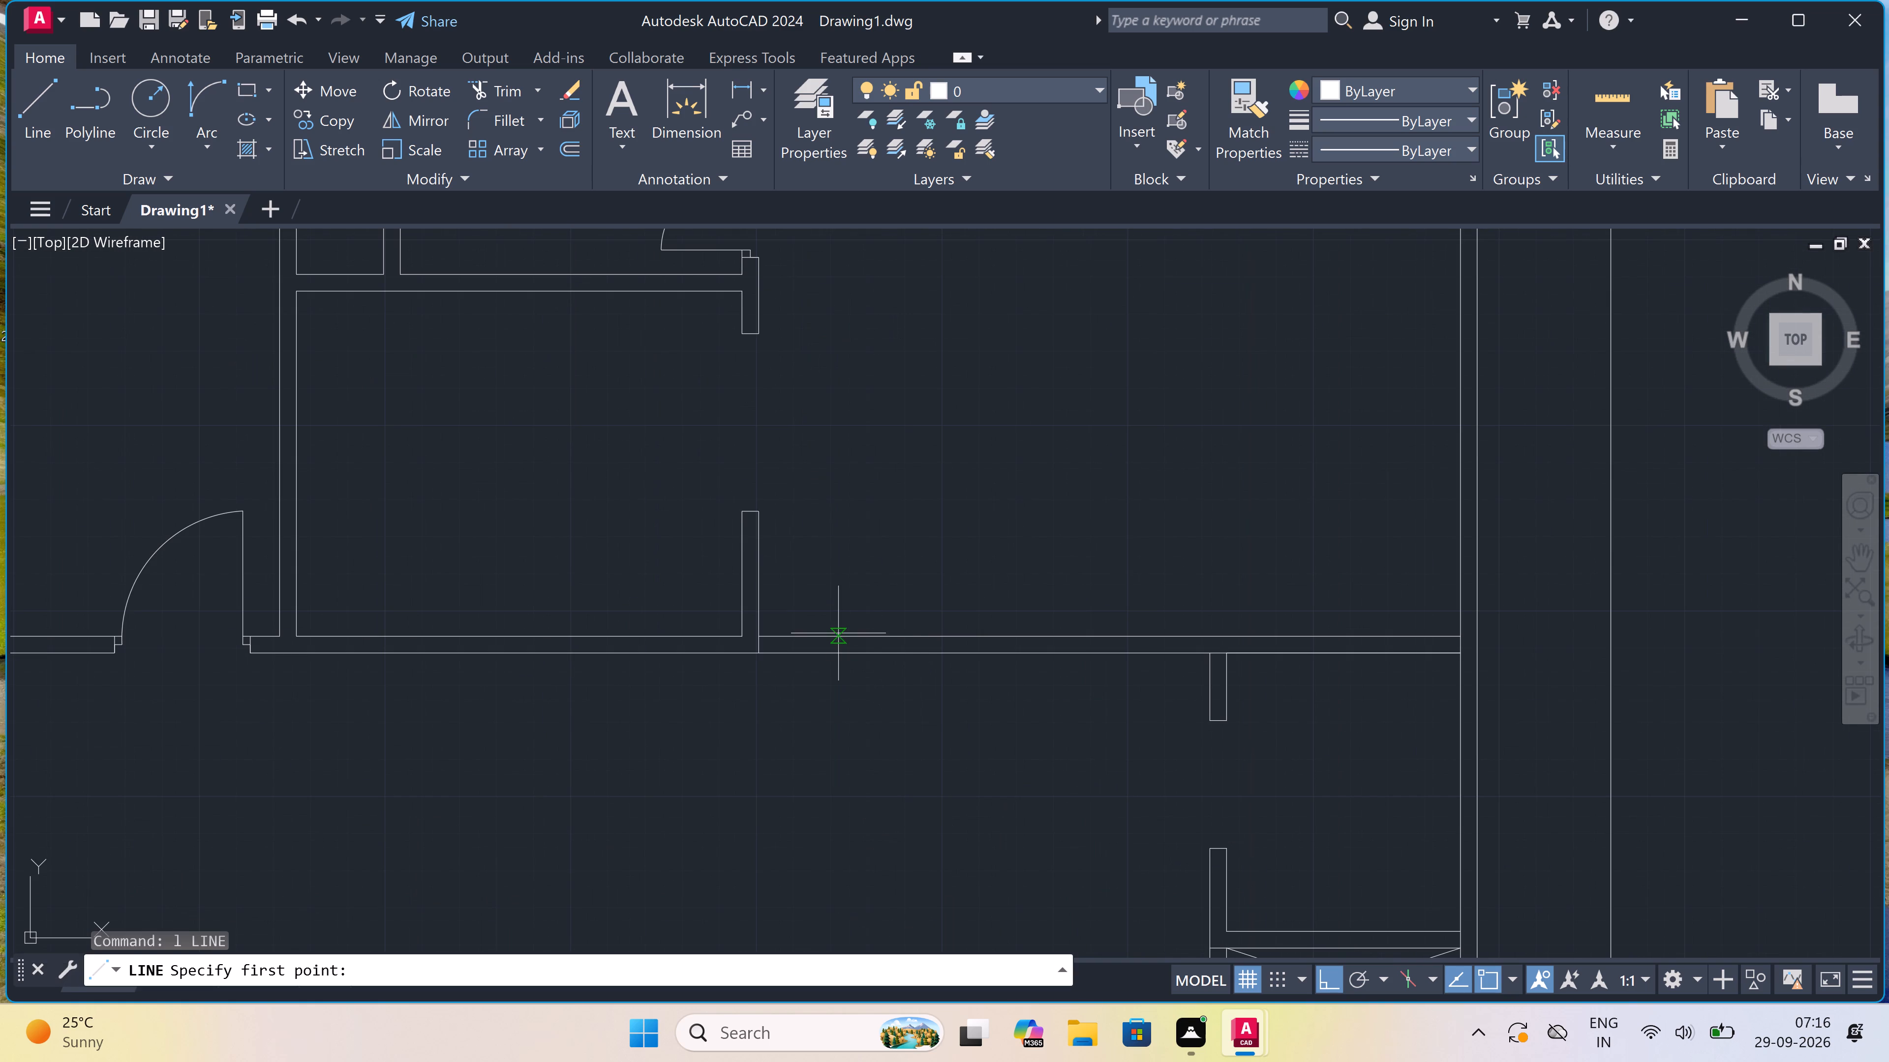
pyautogui.click(805, 636)
pyautogui.click(807, 653)
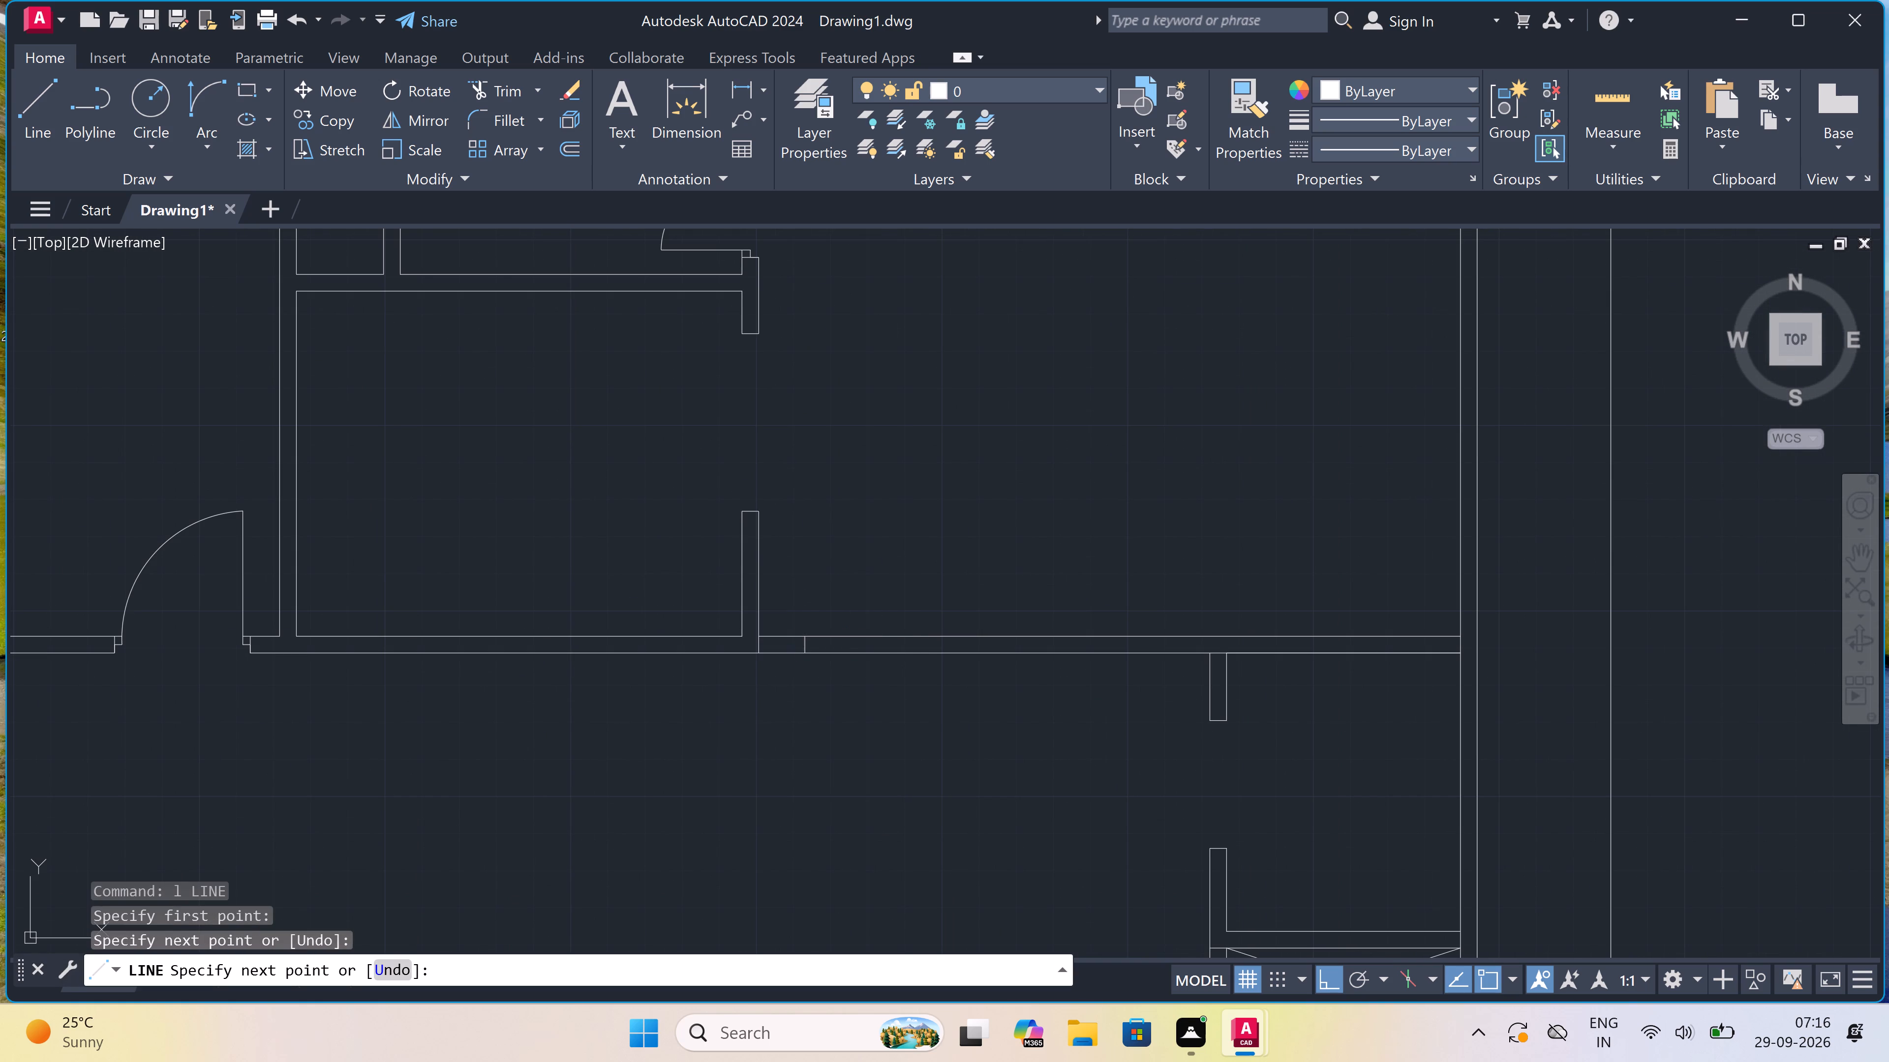
pyautogui.scroll(4, 806, 651)
pyautogui.click(779, 610)
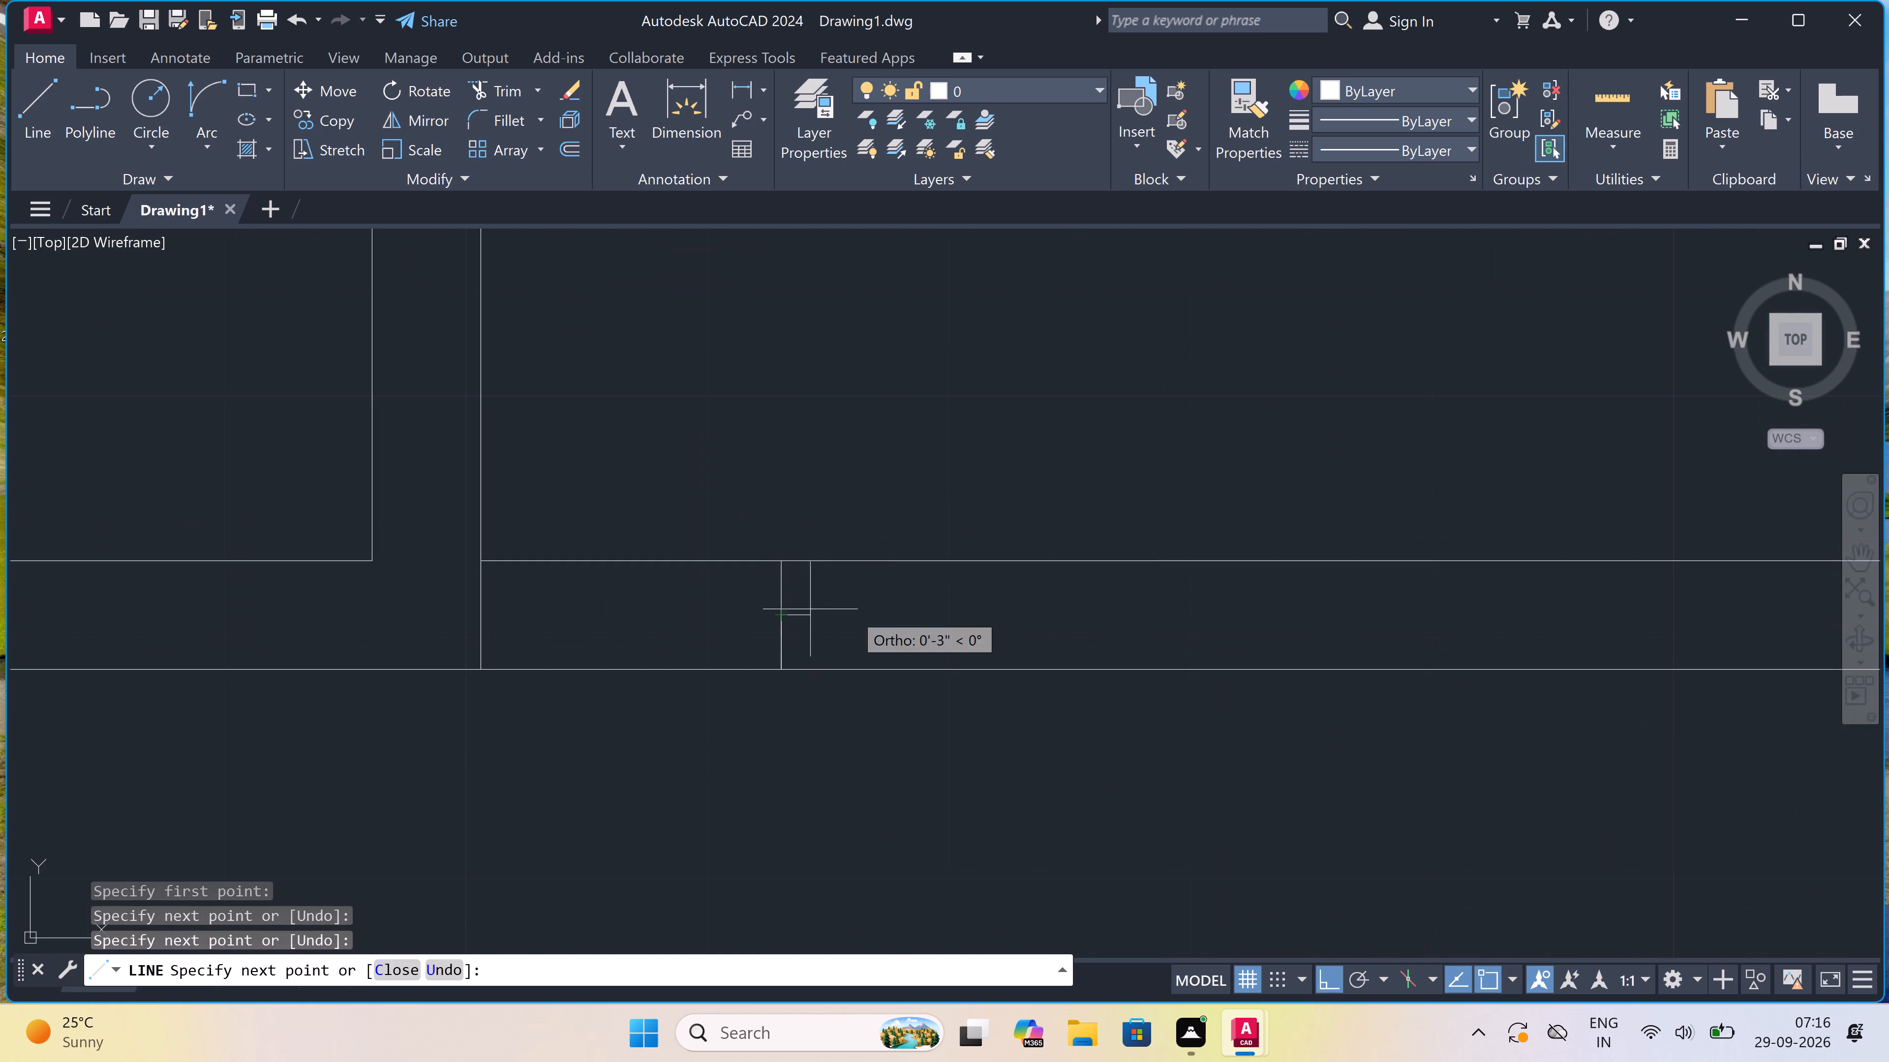
pyautogui.write('2"')
pyautogui.press('space')
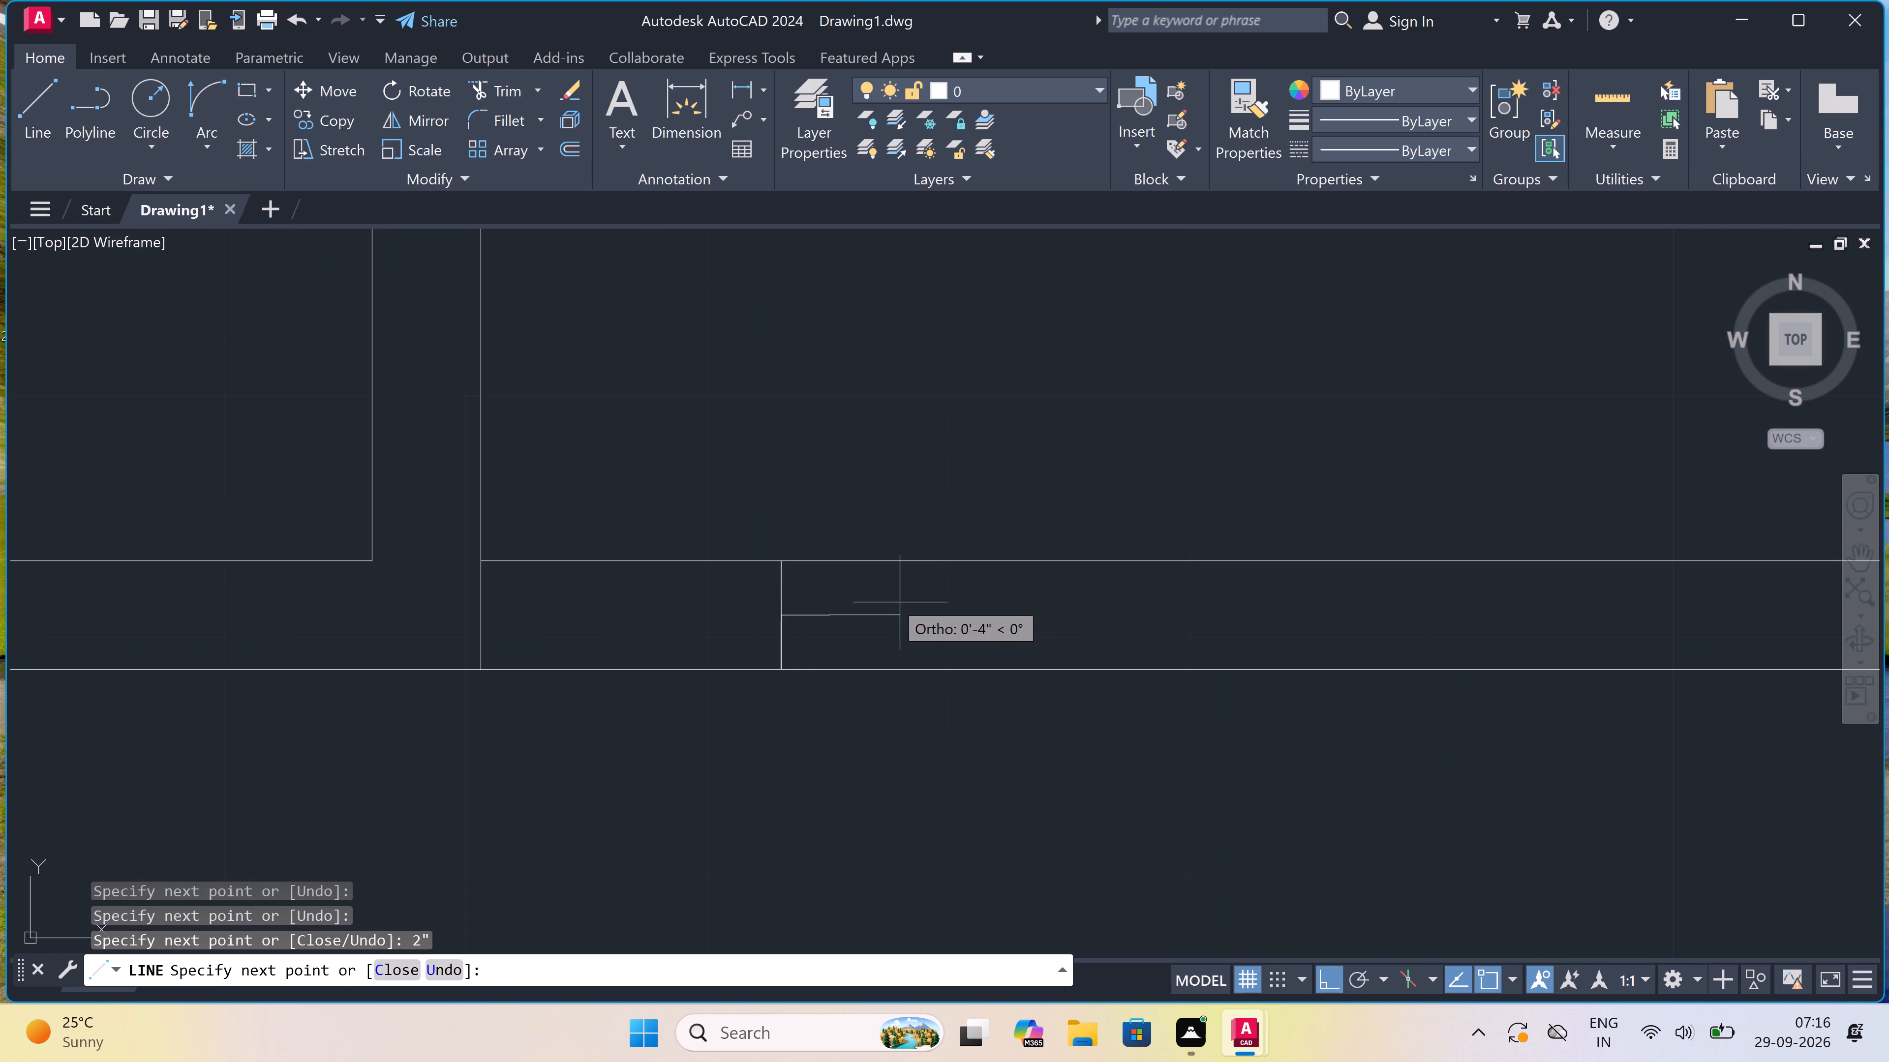
pyautogui.write("3'")
pyautogui.press('space')
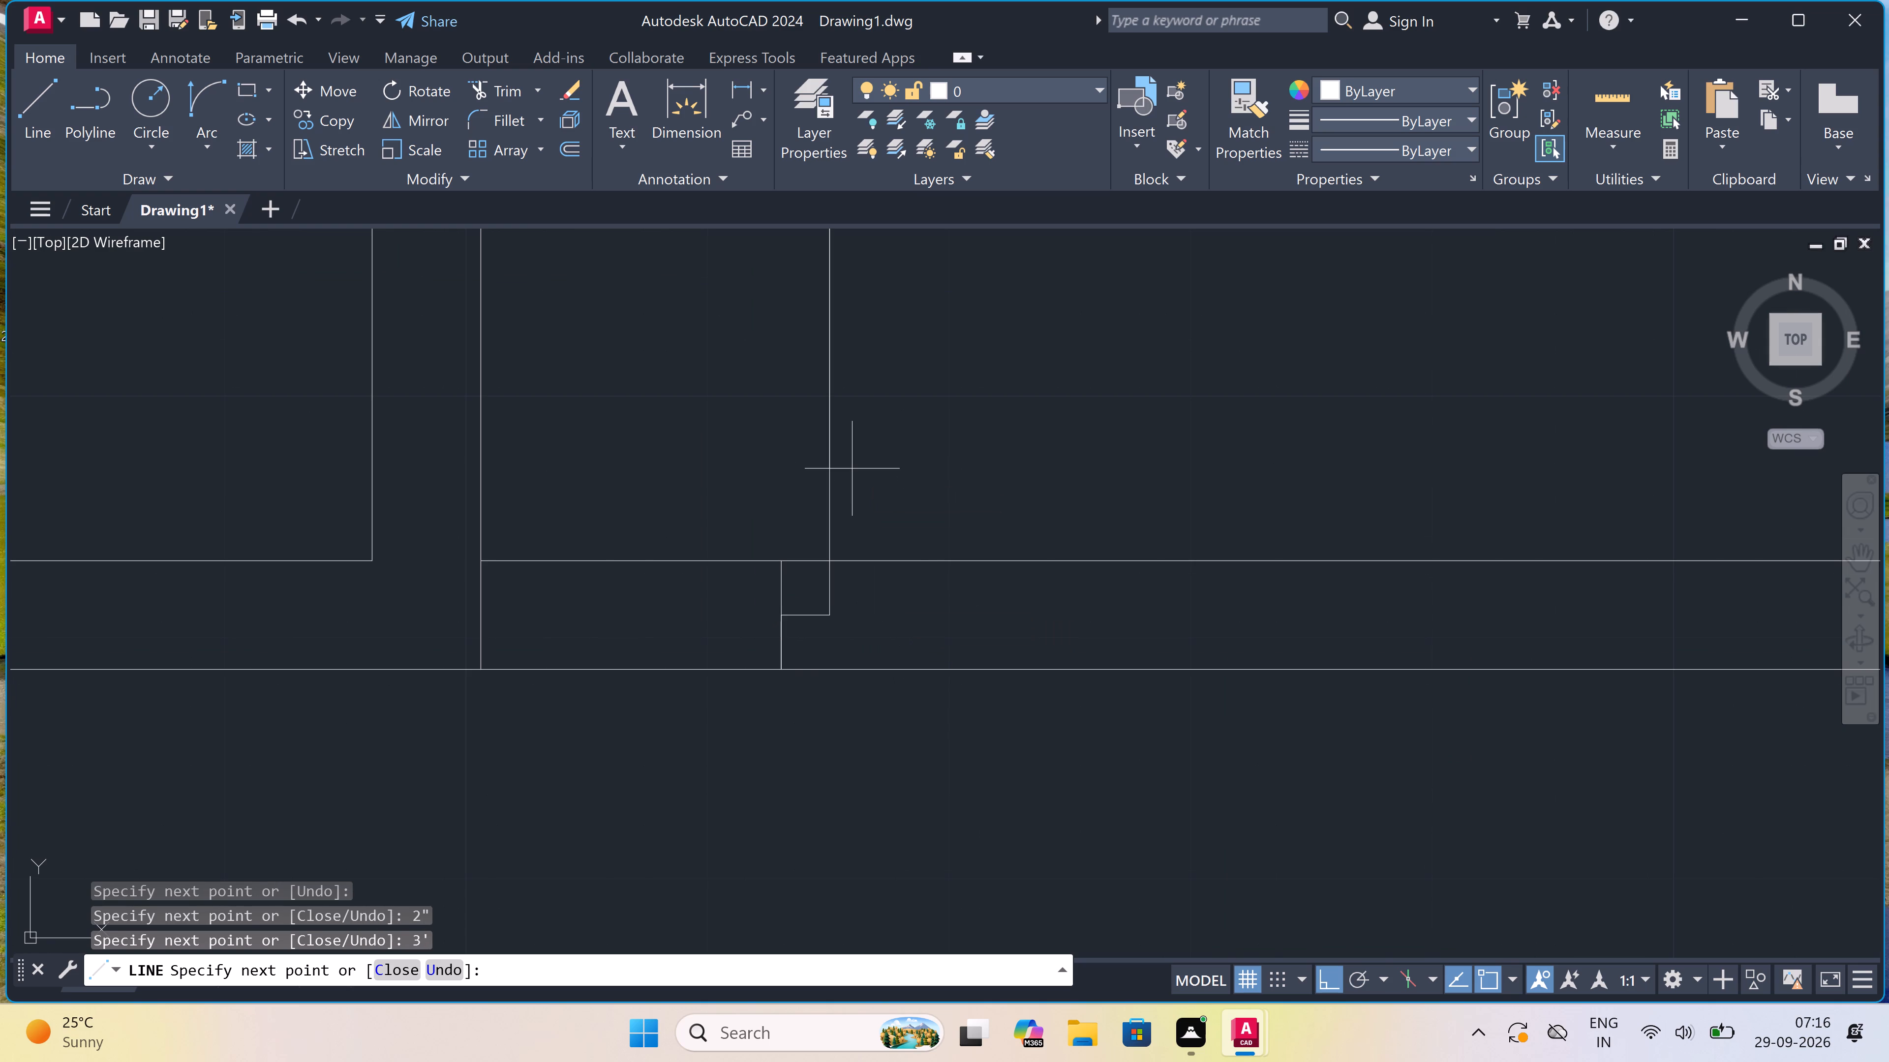
pyautogui.press('Escape')
# Draw the opposite jamb line across the same corridor wall, farther east, with a 2" stop running west from its midpoint.
pyautogui.press('space')
pyautogui.scroll(-2, 988, 582)
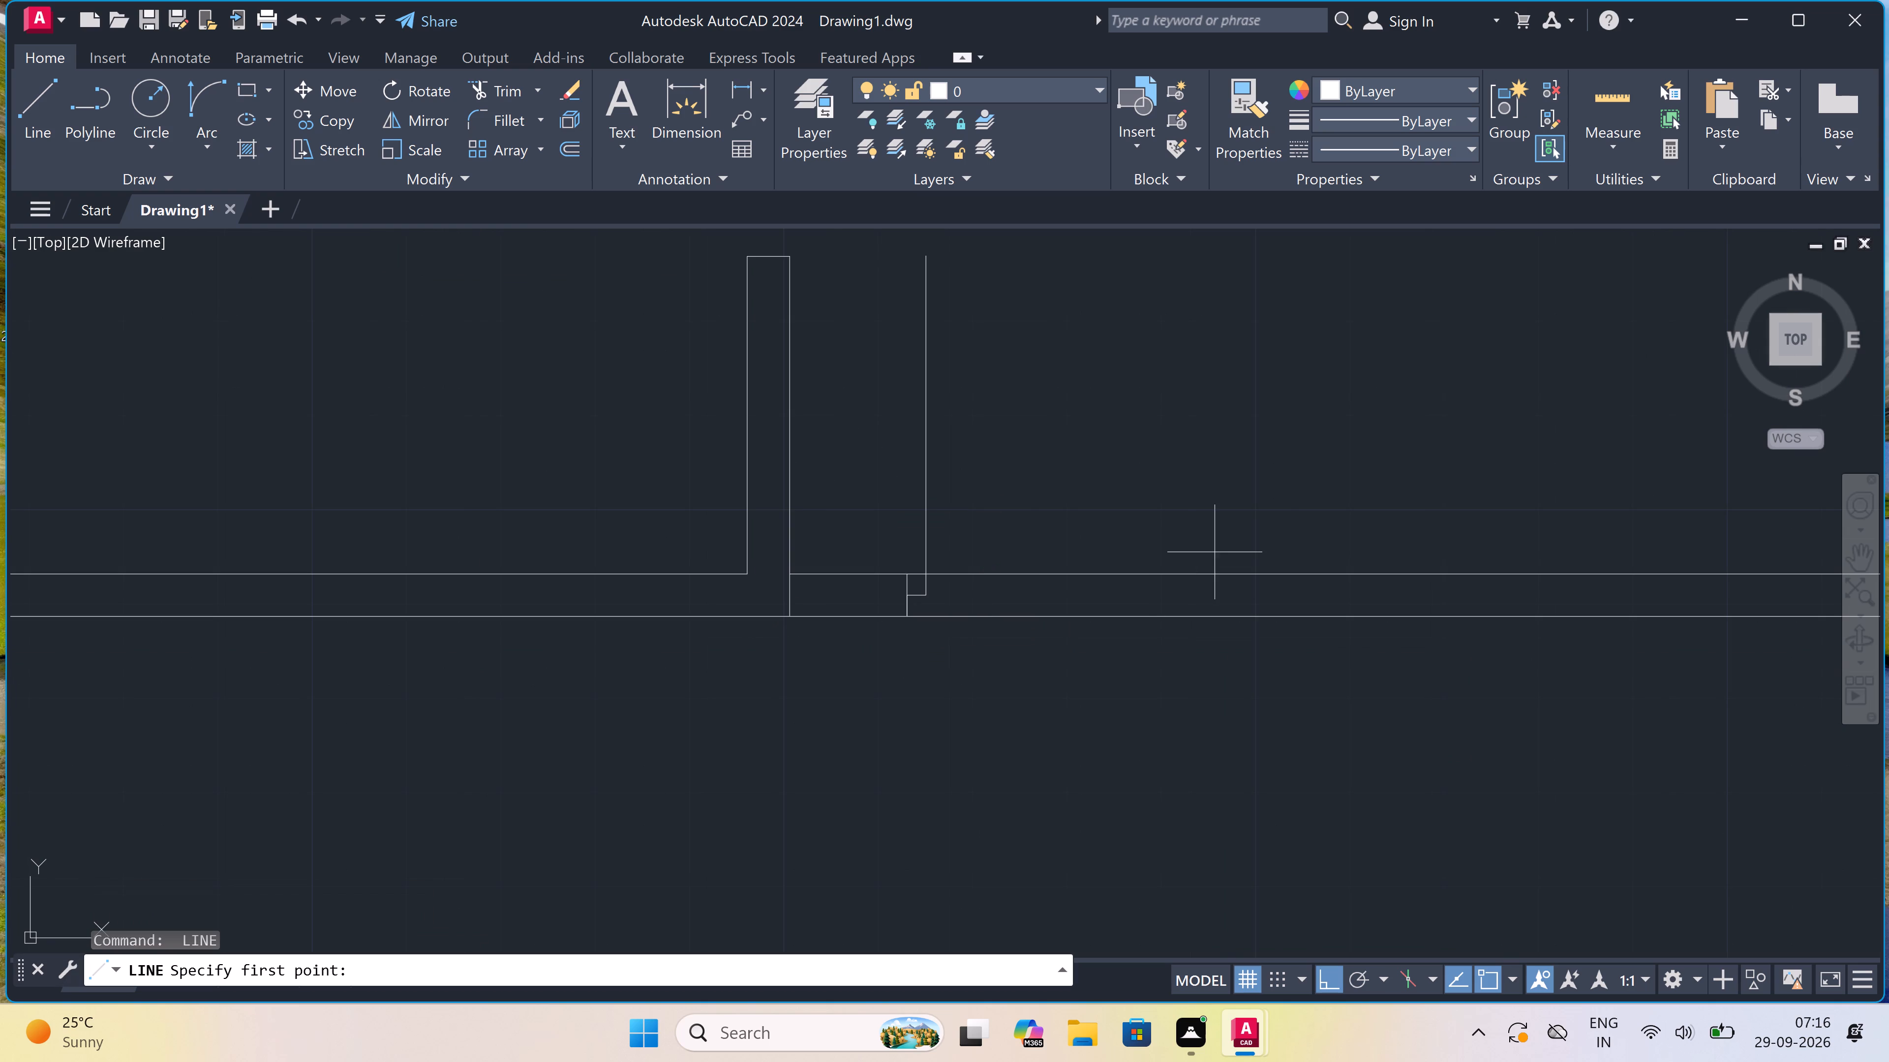
pyautogui.click(1270, 576)
pyautogui.click(1270, 605)
pyautogui.click(1269, 590)
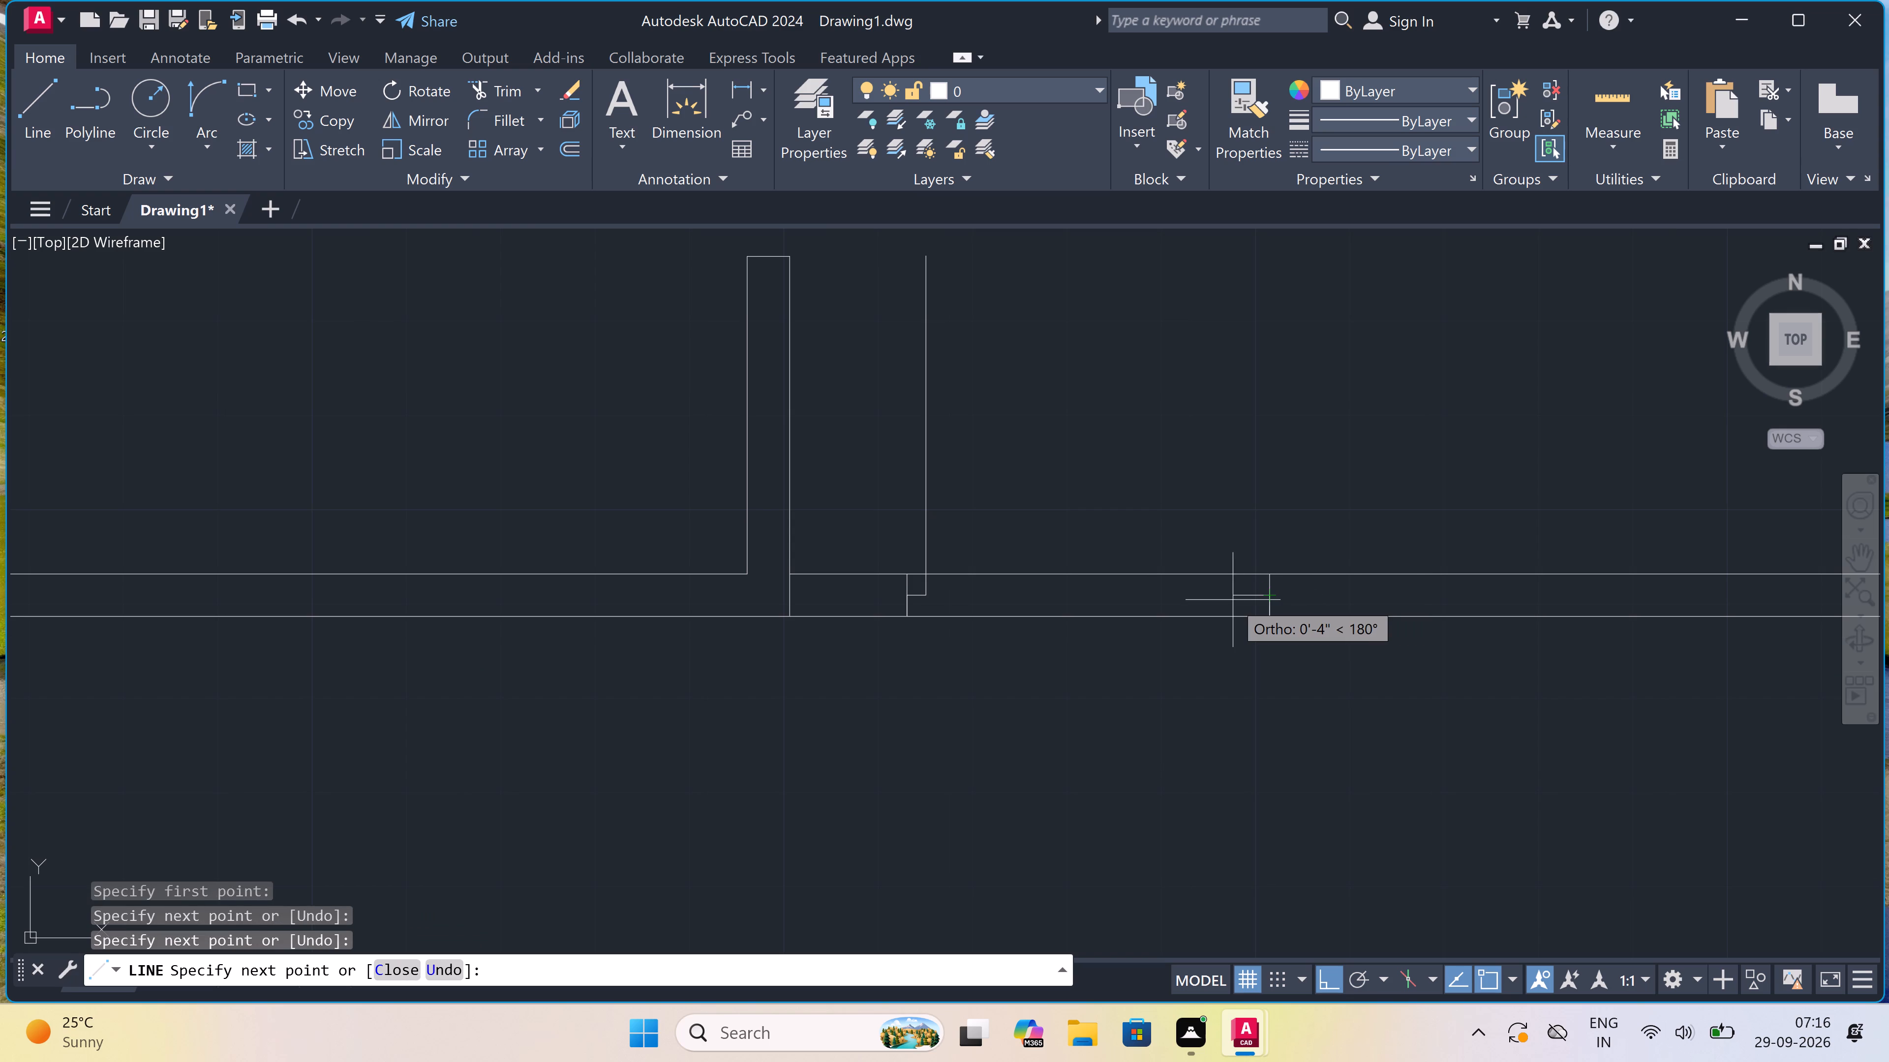
pyautogui.write('2"')
pyautogui.press('space')
pyautogui.press('Escape')
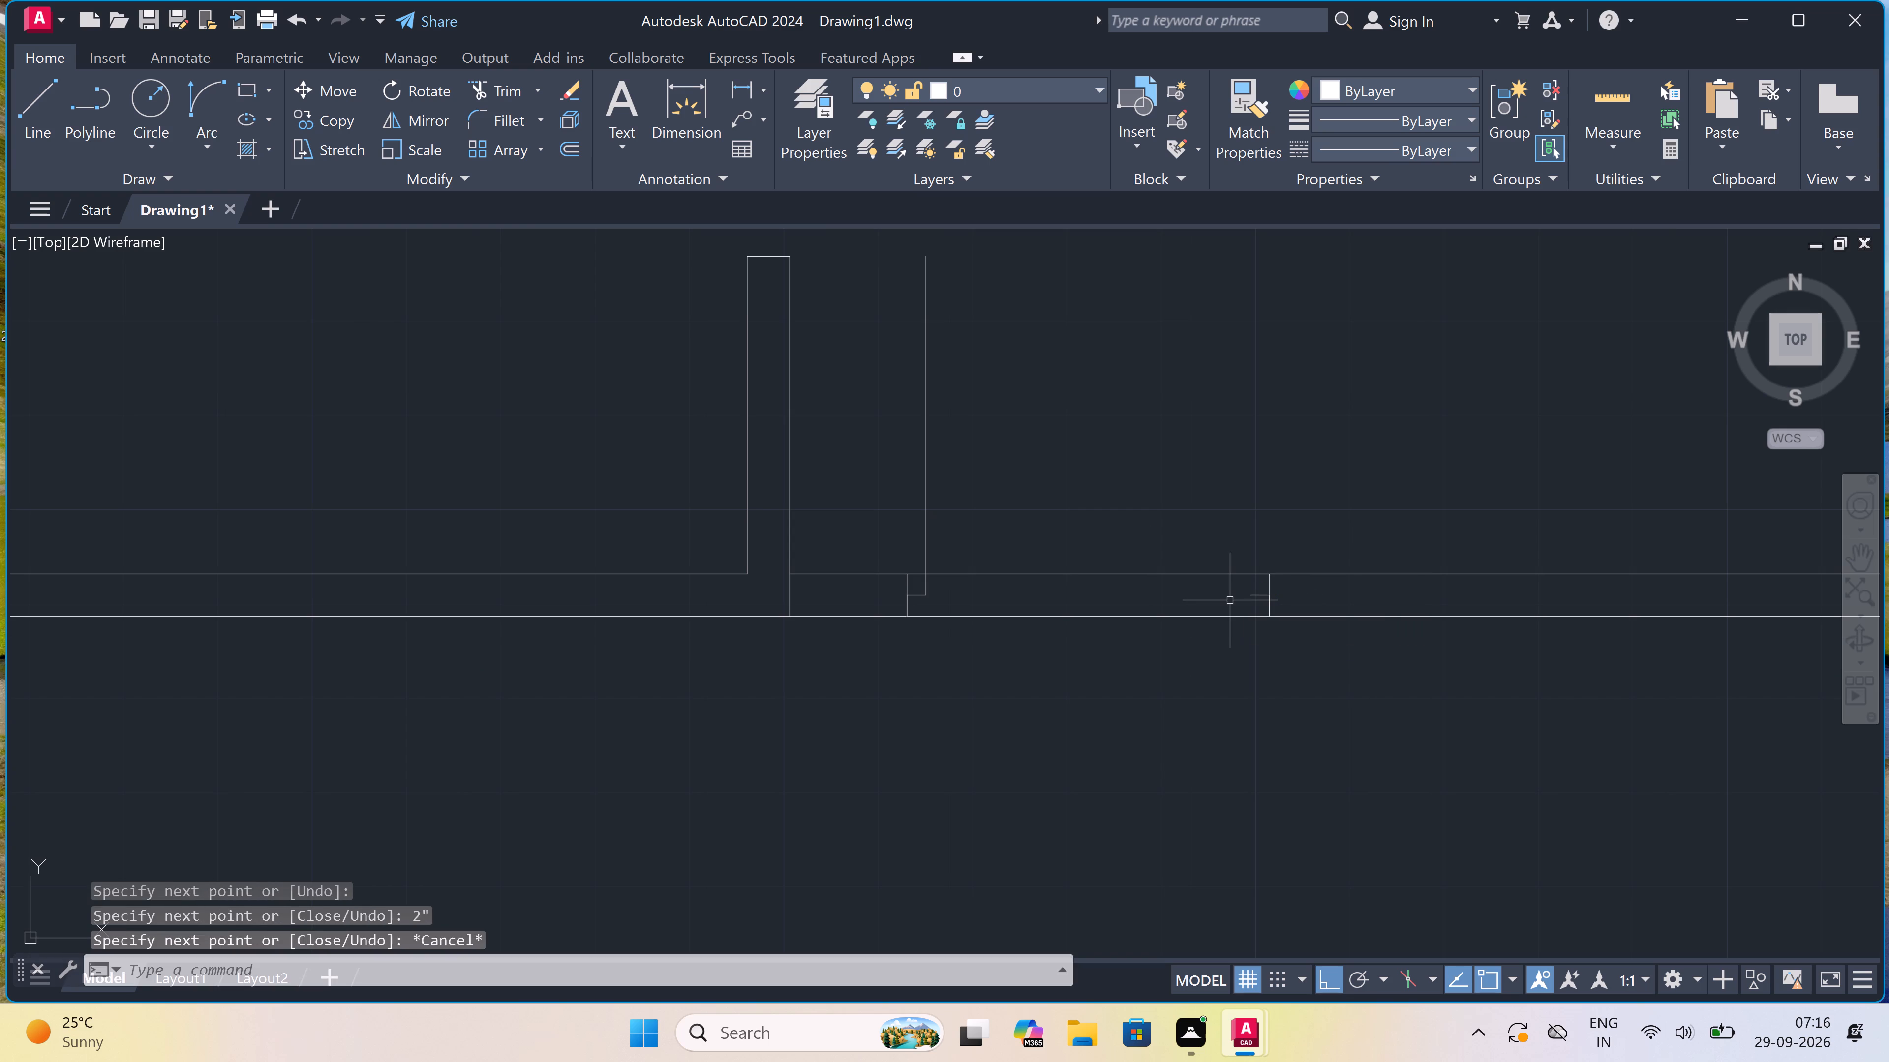
# Draw the door's swing arc from the leaf's free north end to the east jamb's stop, starting tangent eastward.
pyautogui.click(212, 92)
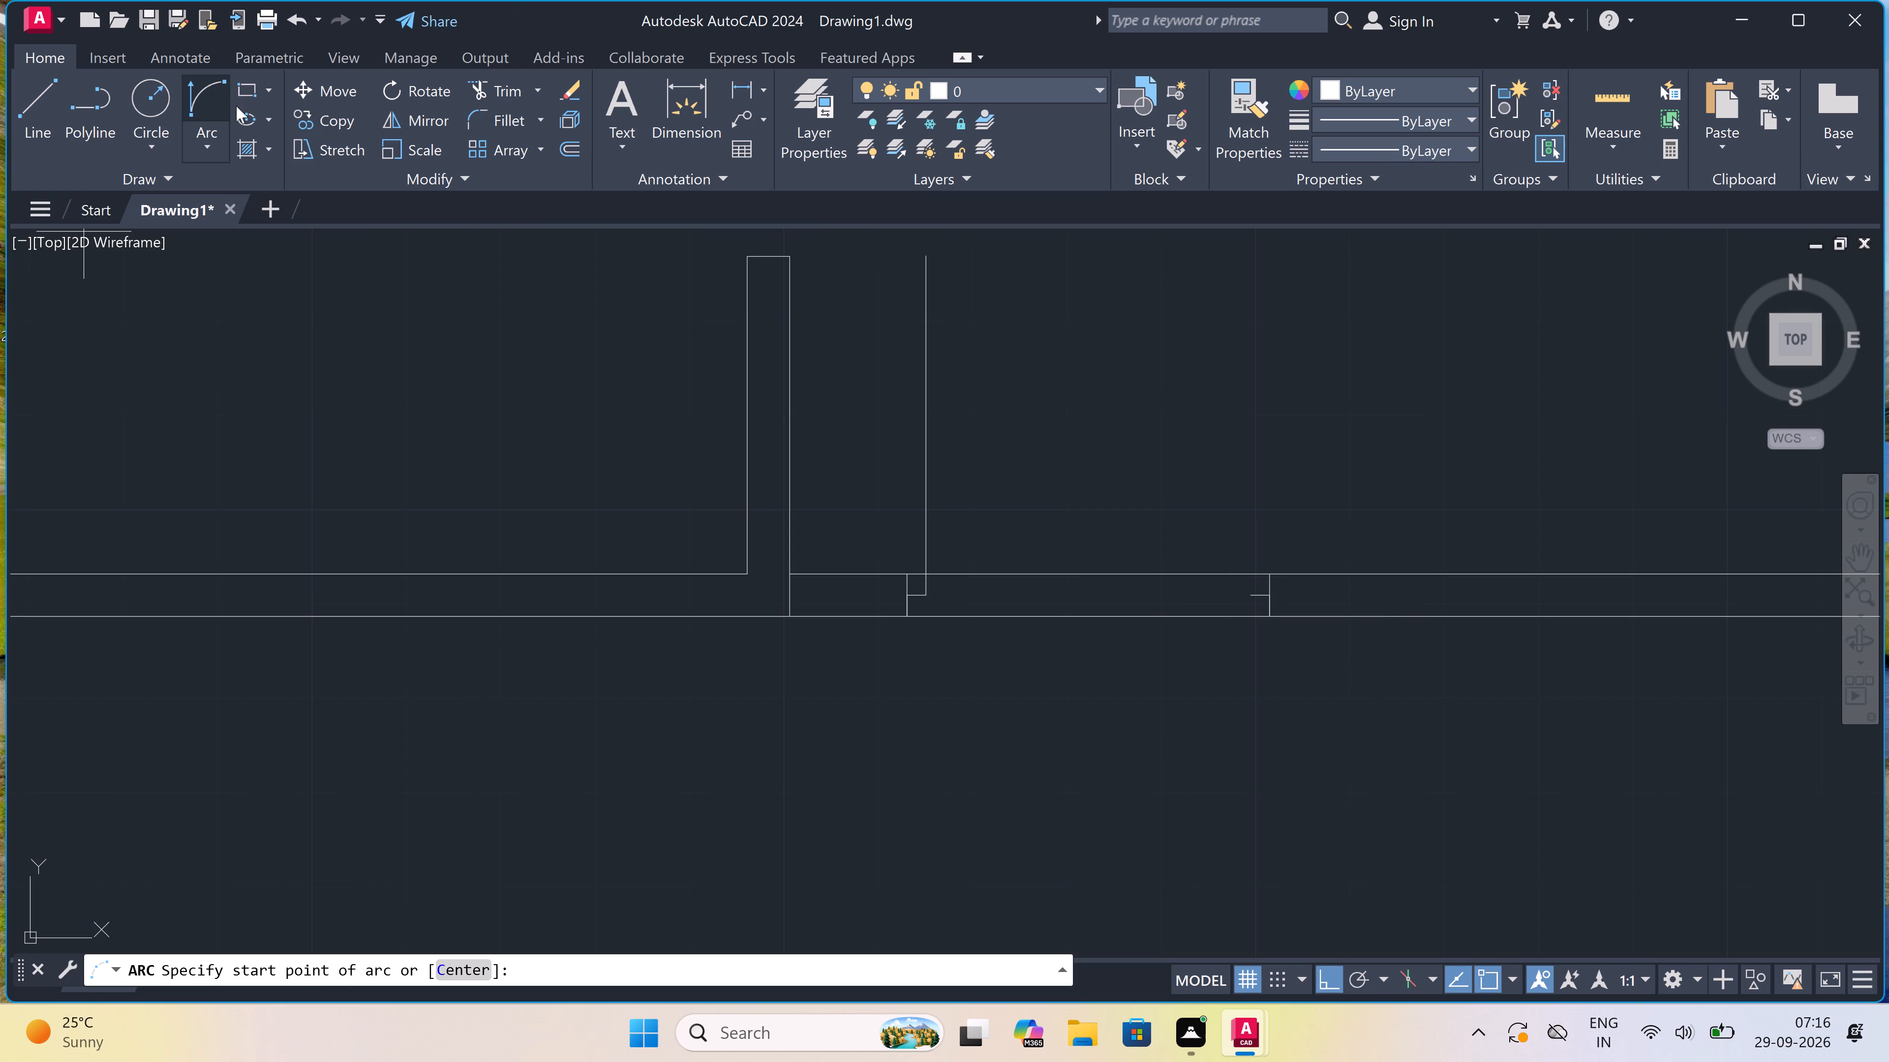
pyautogui.scroll(-2, 669, 599)
pyautogui.scroll(2, 754, 531)
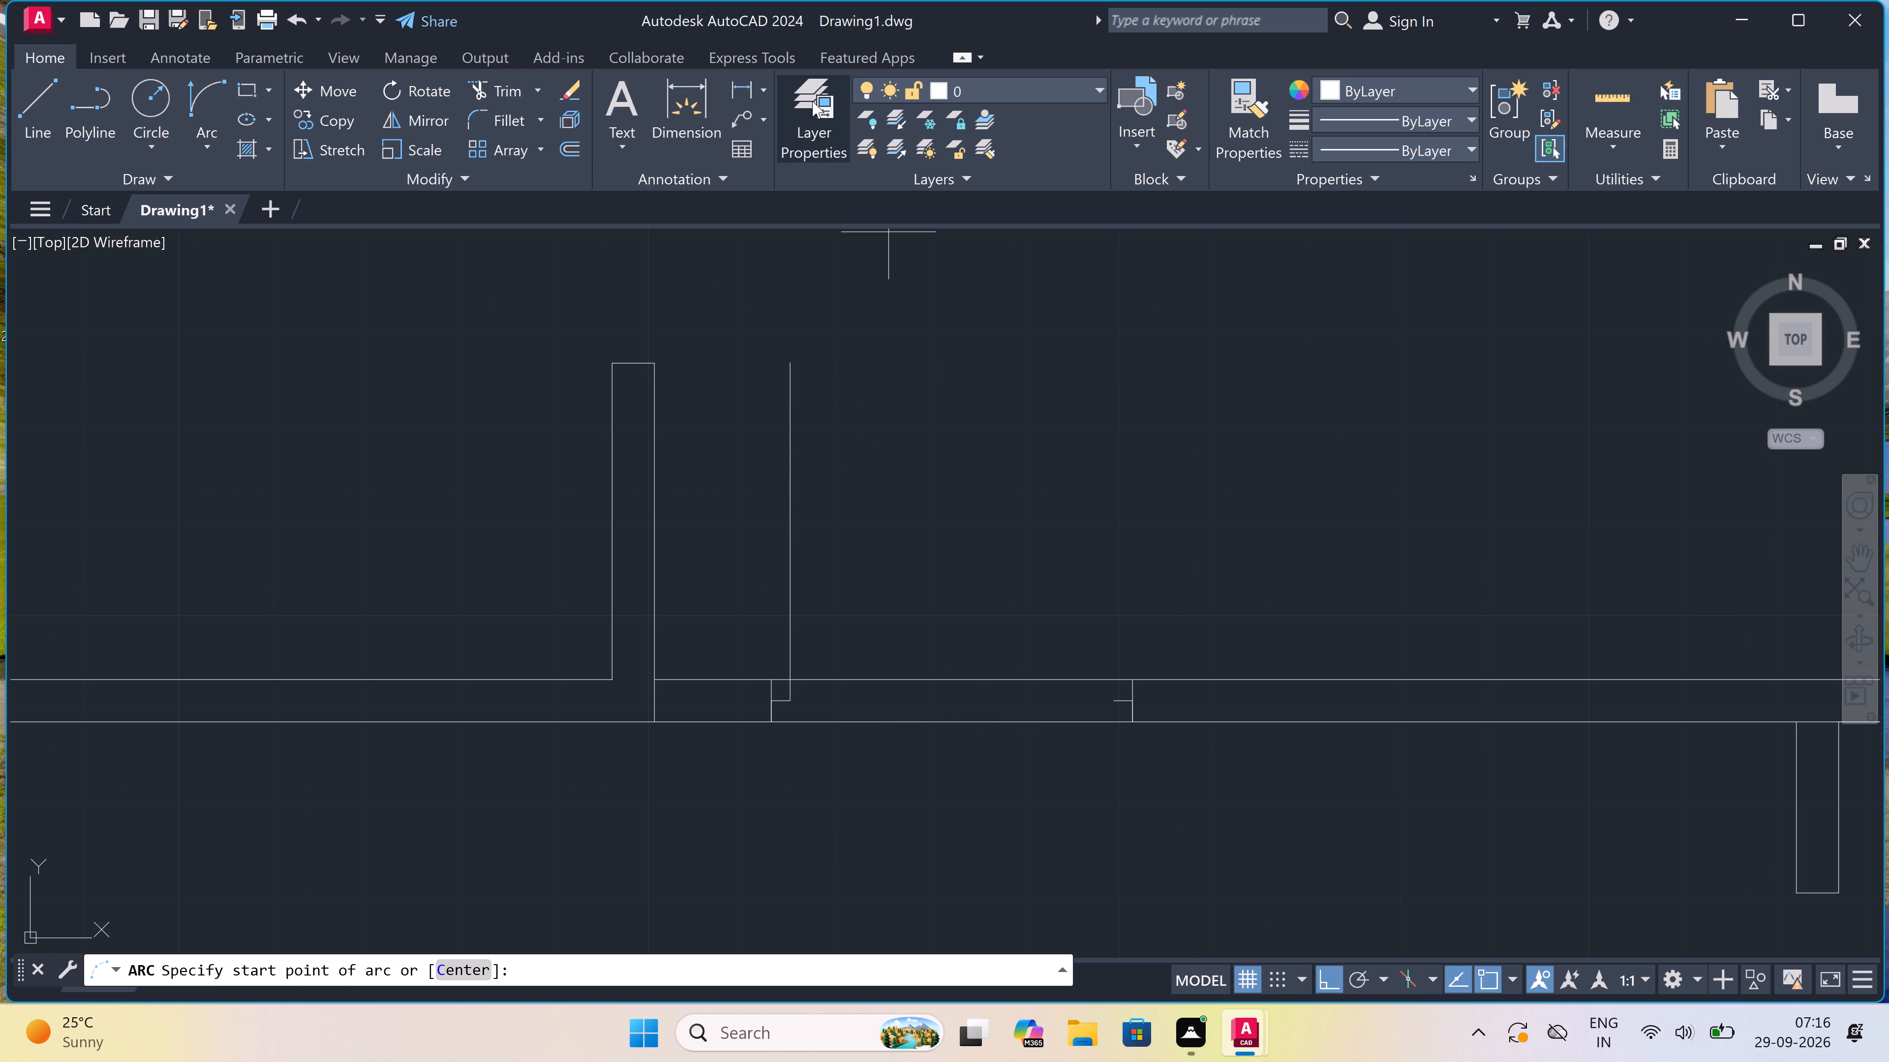
pyautogui.click(793, 365)
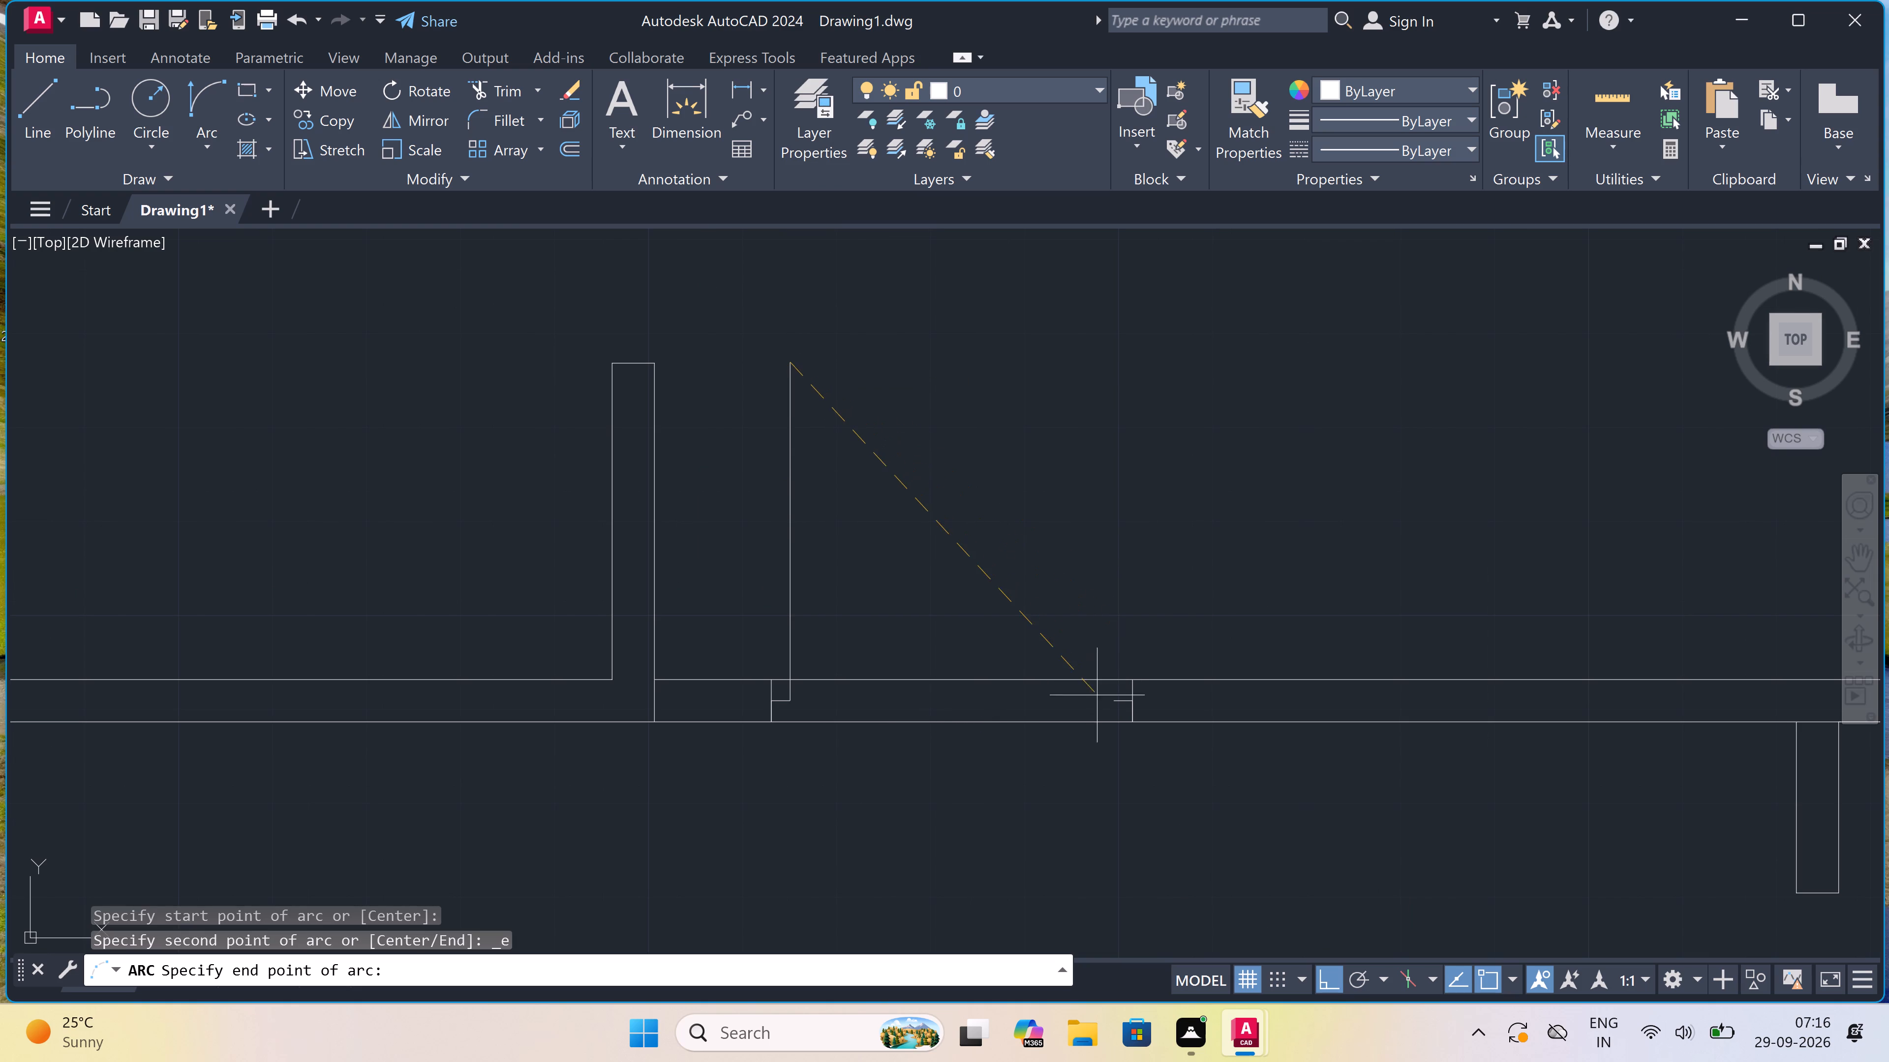
pyautogui.click(1112, 703)
pyautogui.click(1230, 445)
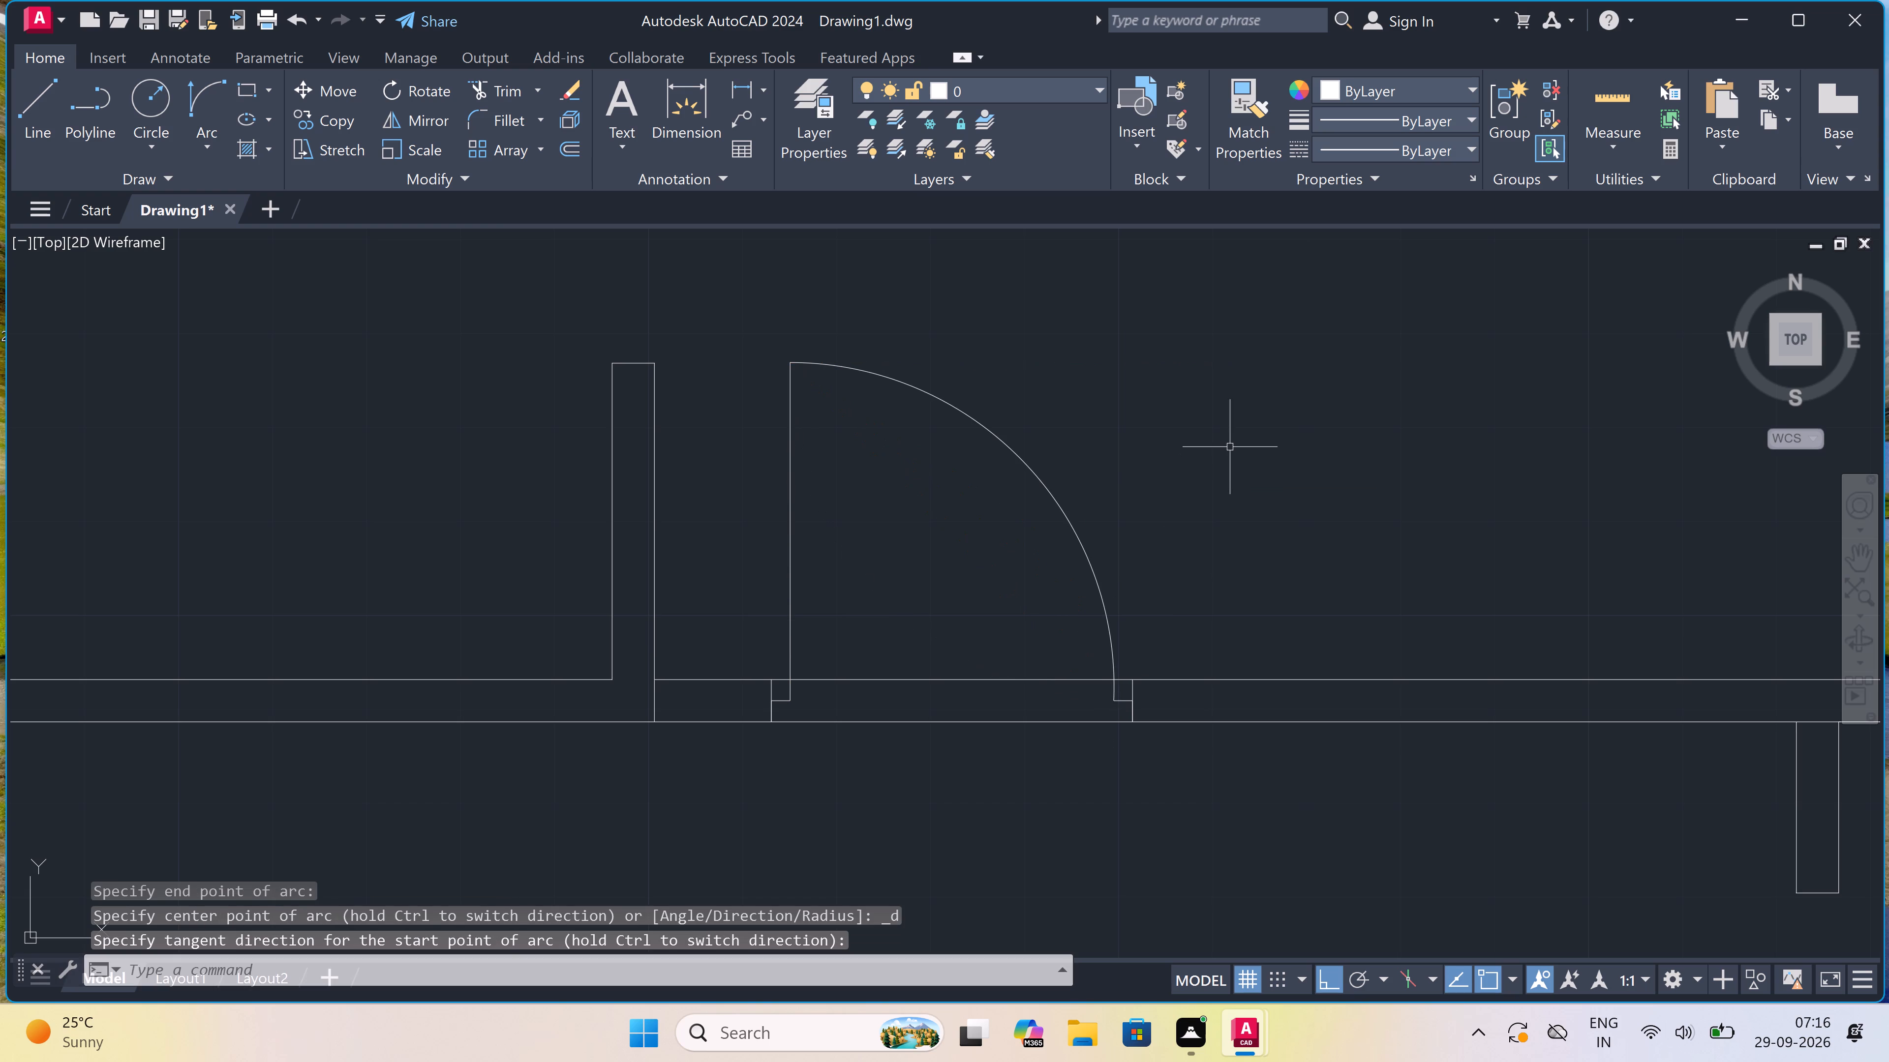
# Trim both faces of the corridor's north wall between the new door's jambs to clear the opening.
pyautogui.press('t')
pyautogui.press('r')
pyautogui.press('space')
pyautogui.scroll(-4, 1175, 480)
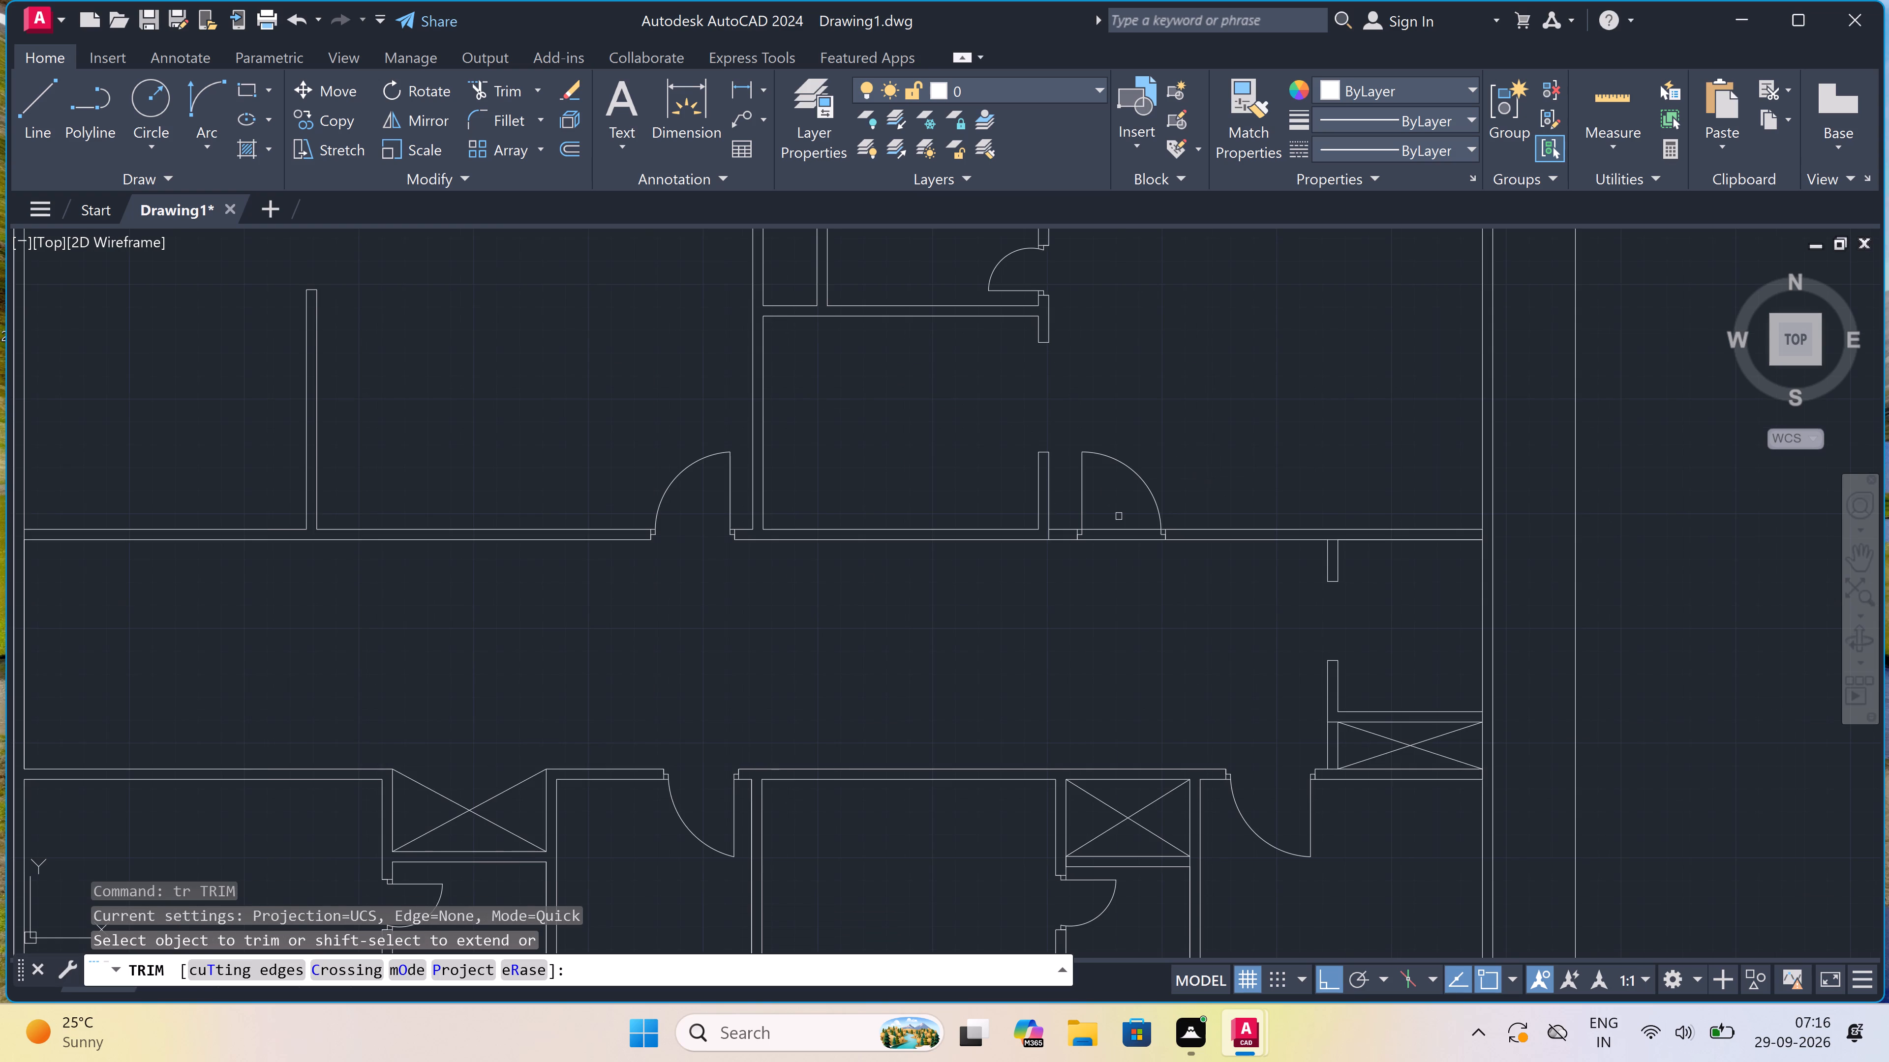
pyautogui.click(1119, 514)
pyautogui.click(1110, 598)
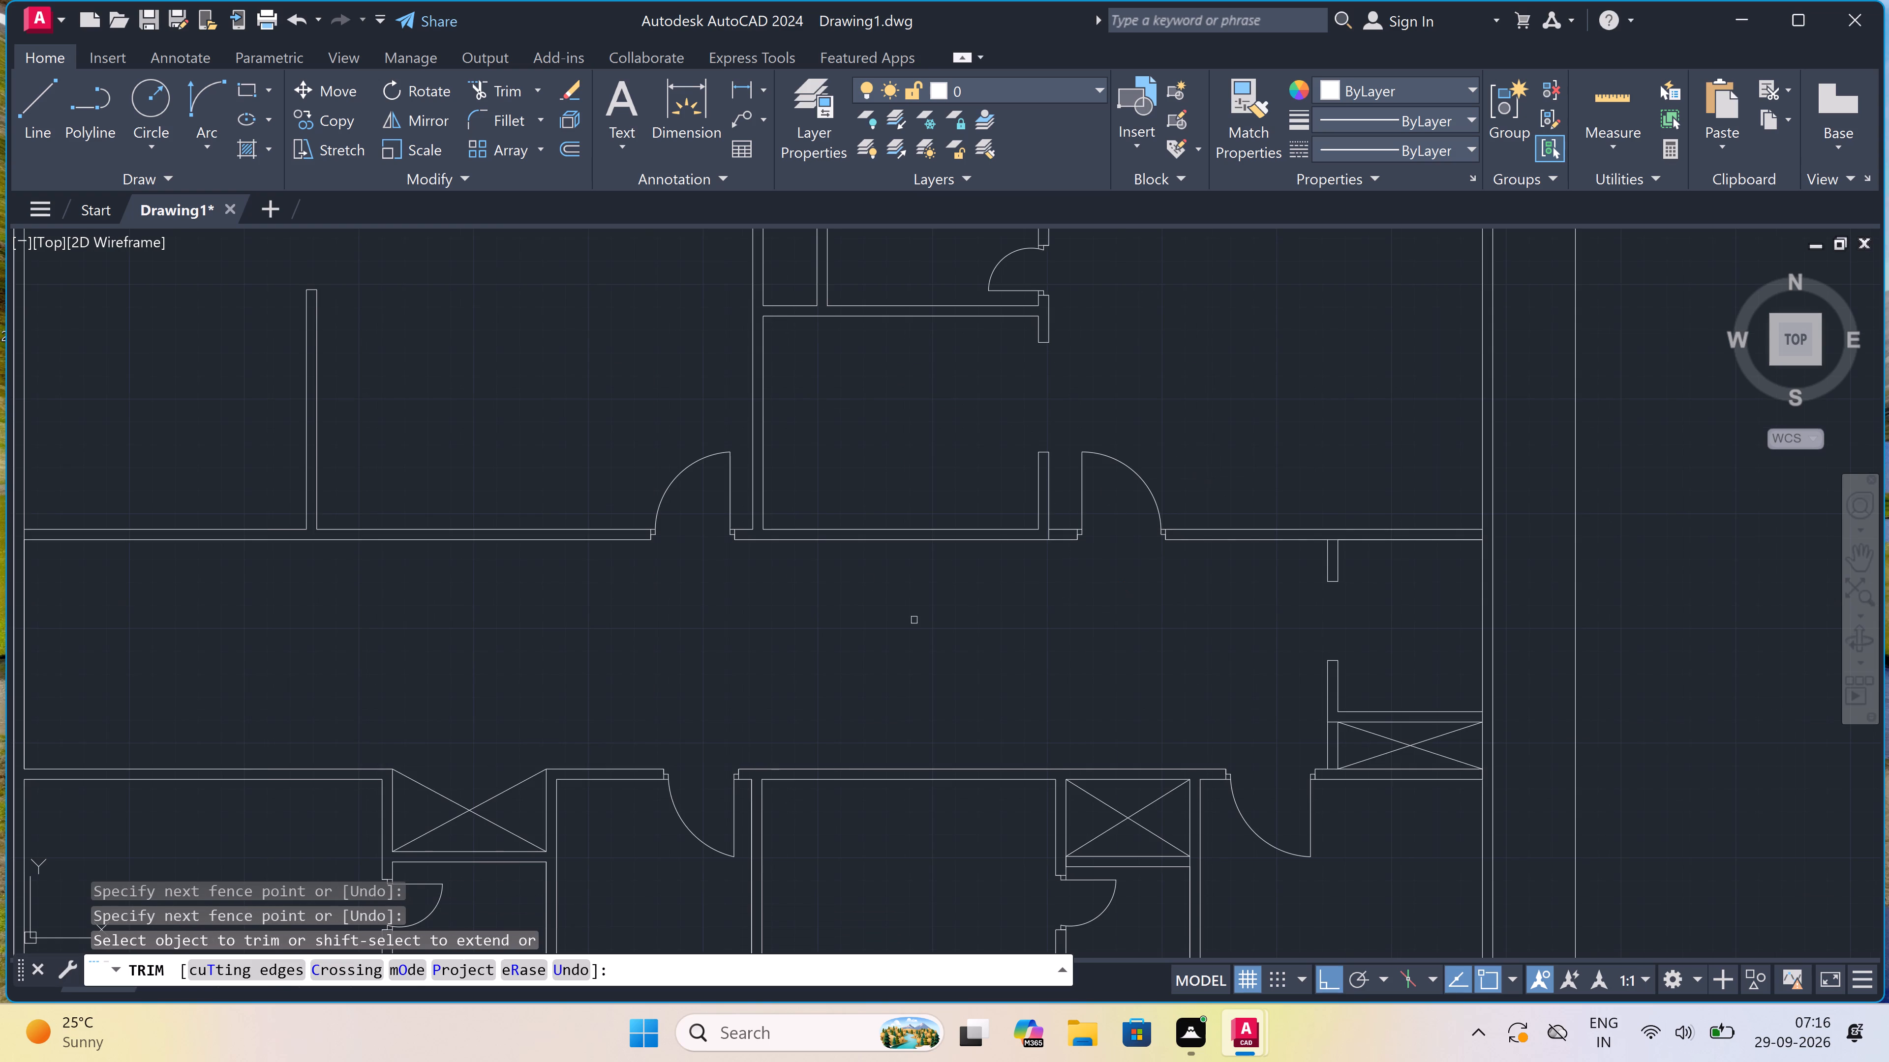
pyautogui.press('Escape')
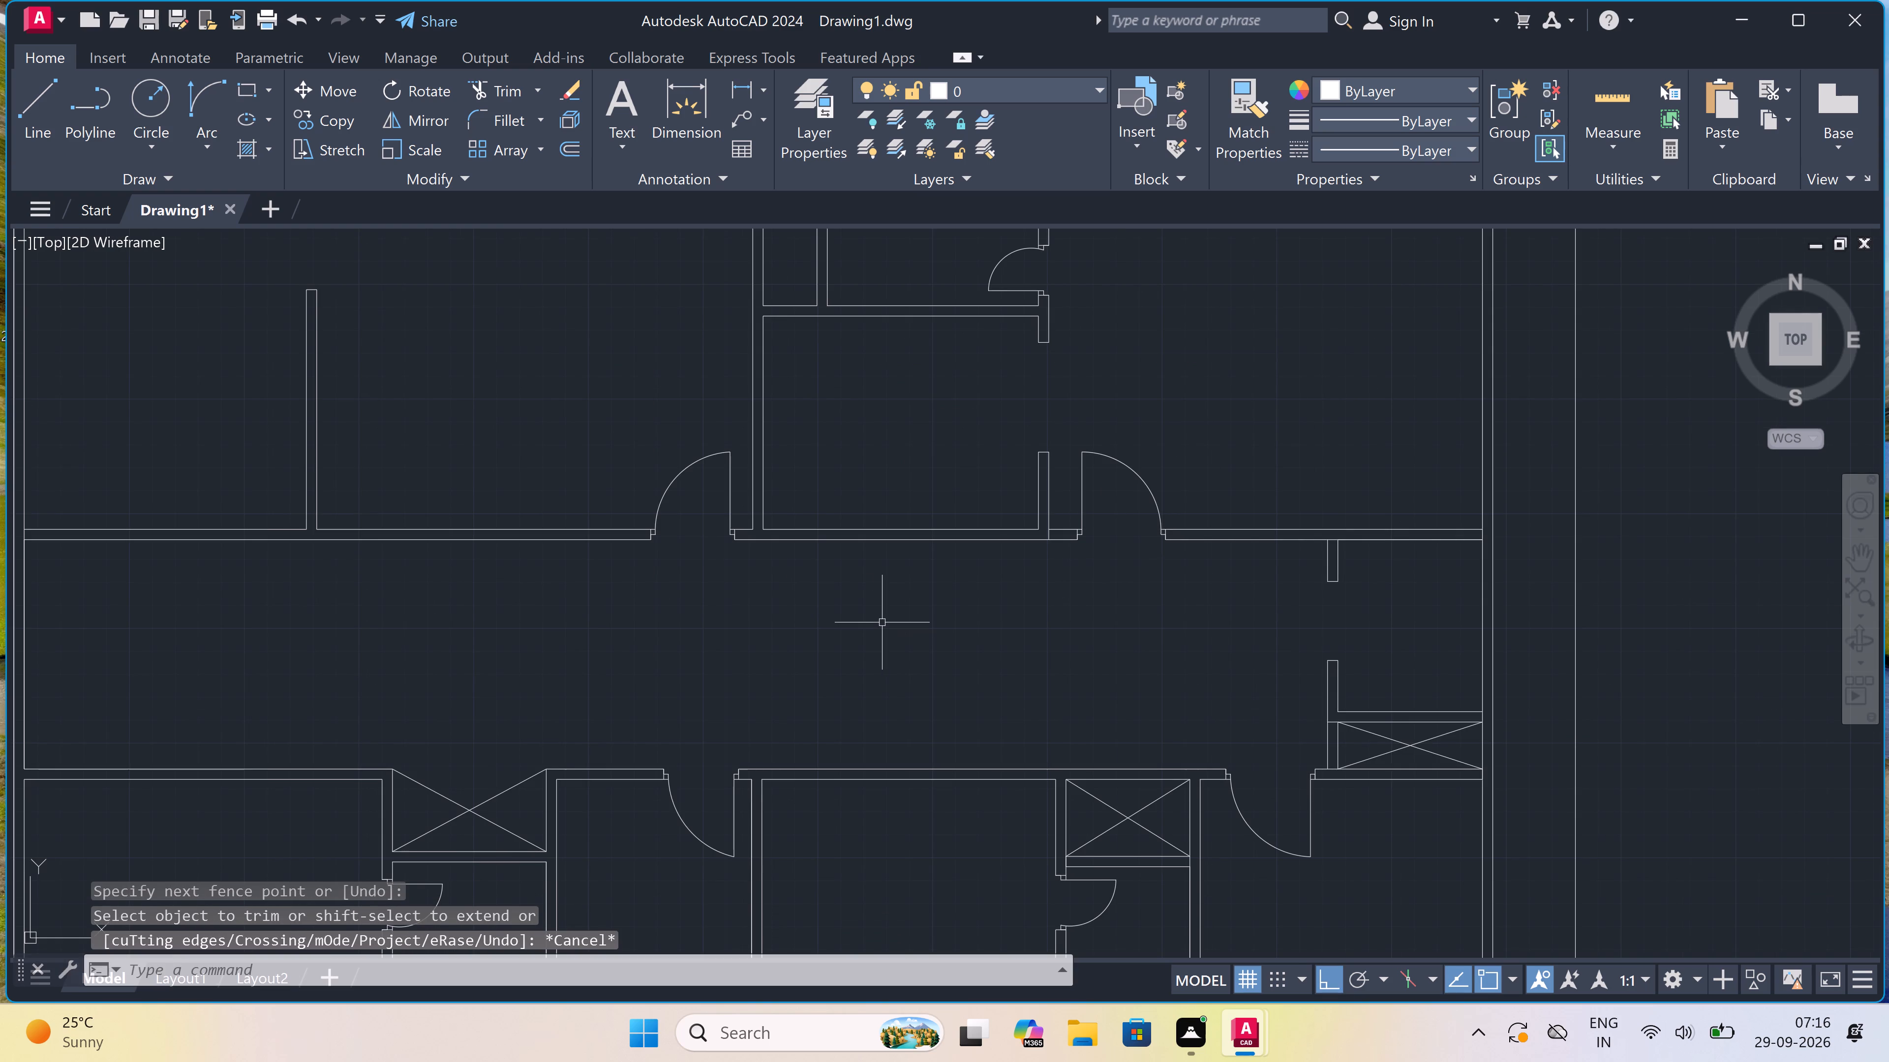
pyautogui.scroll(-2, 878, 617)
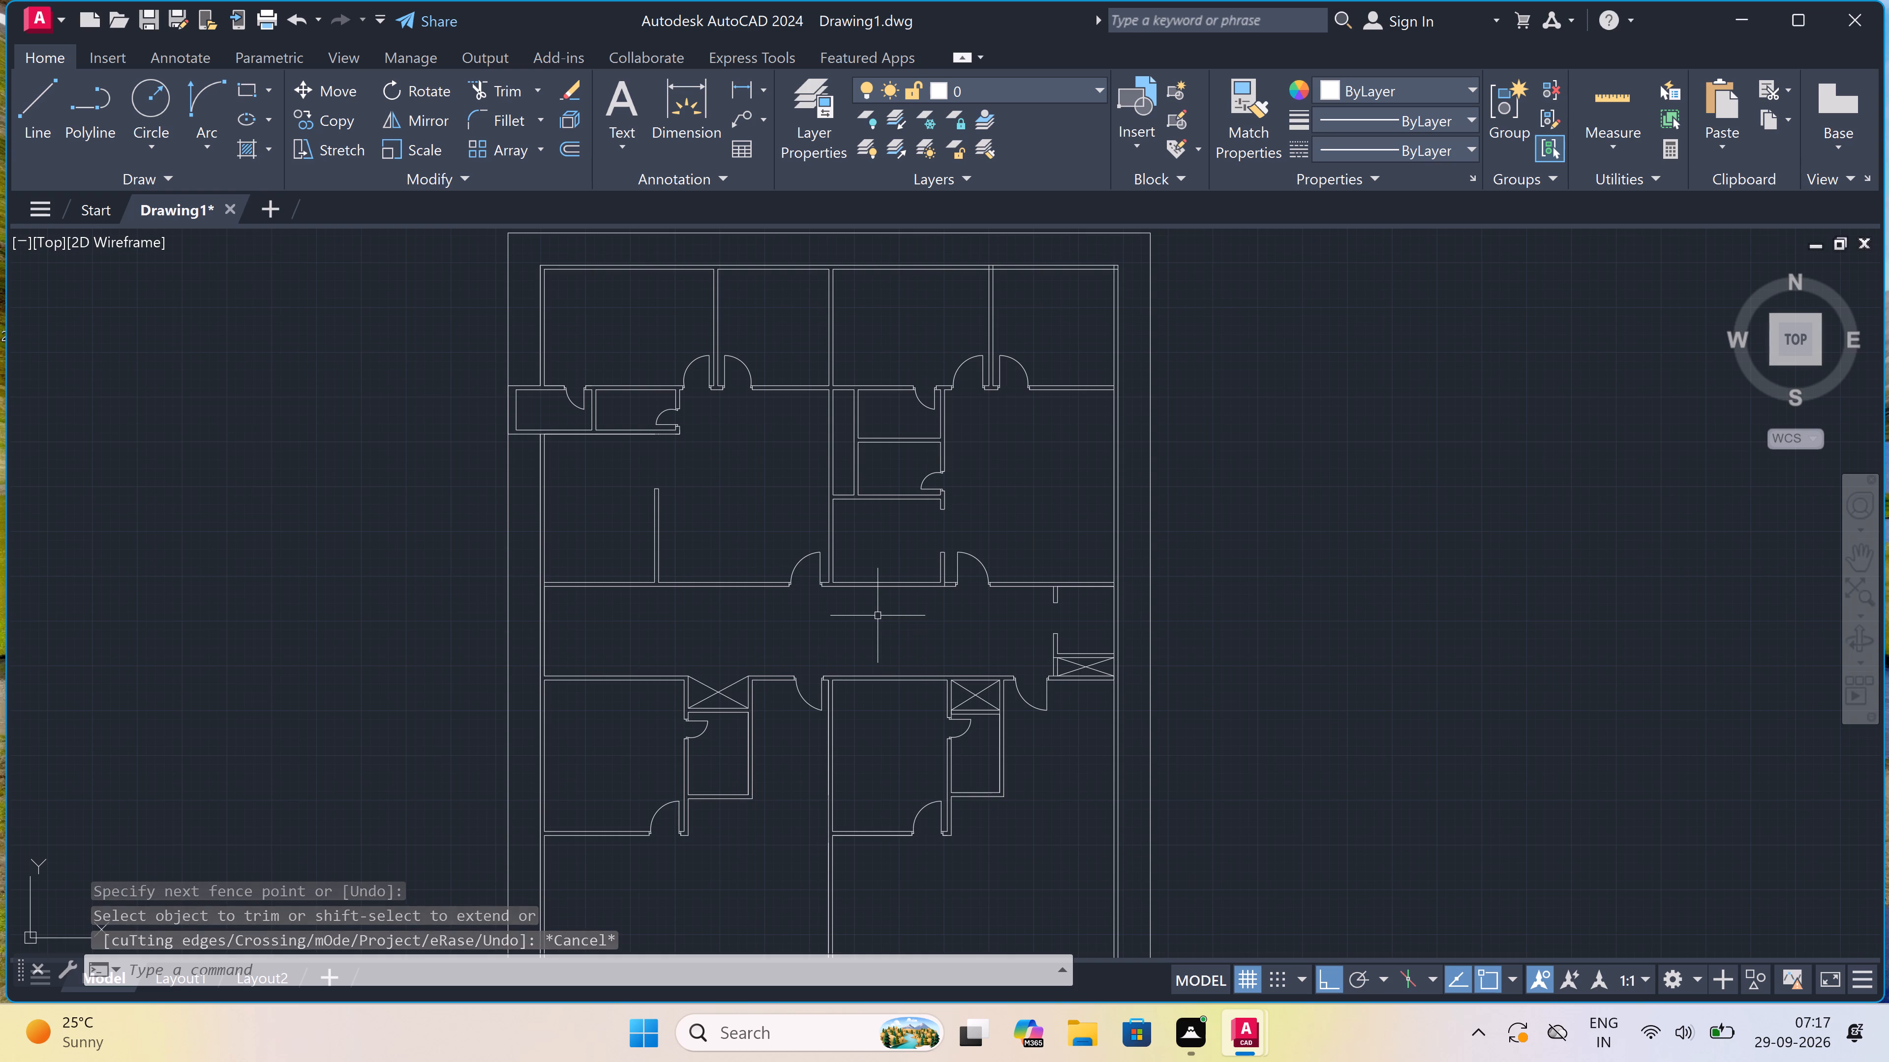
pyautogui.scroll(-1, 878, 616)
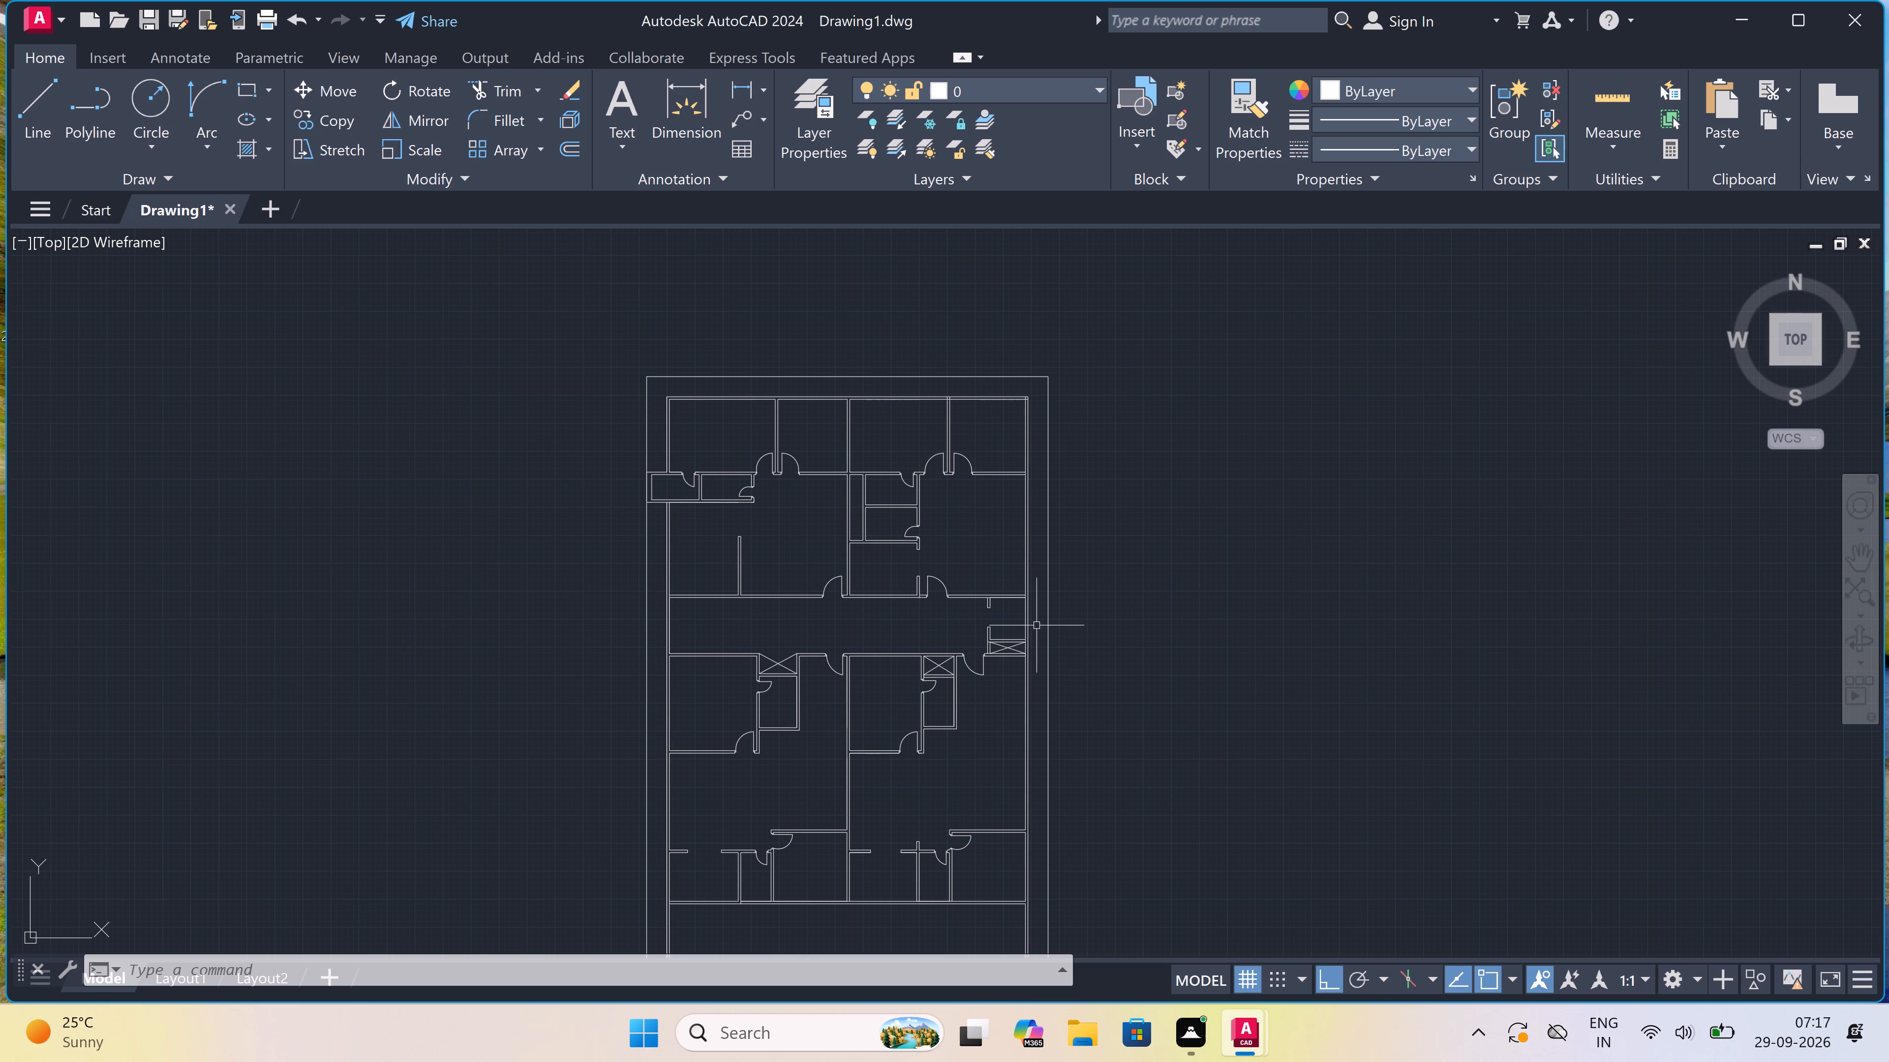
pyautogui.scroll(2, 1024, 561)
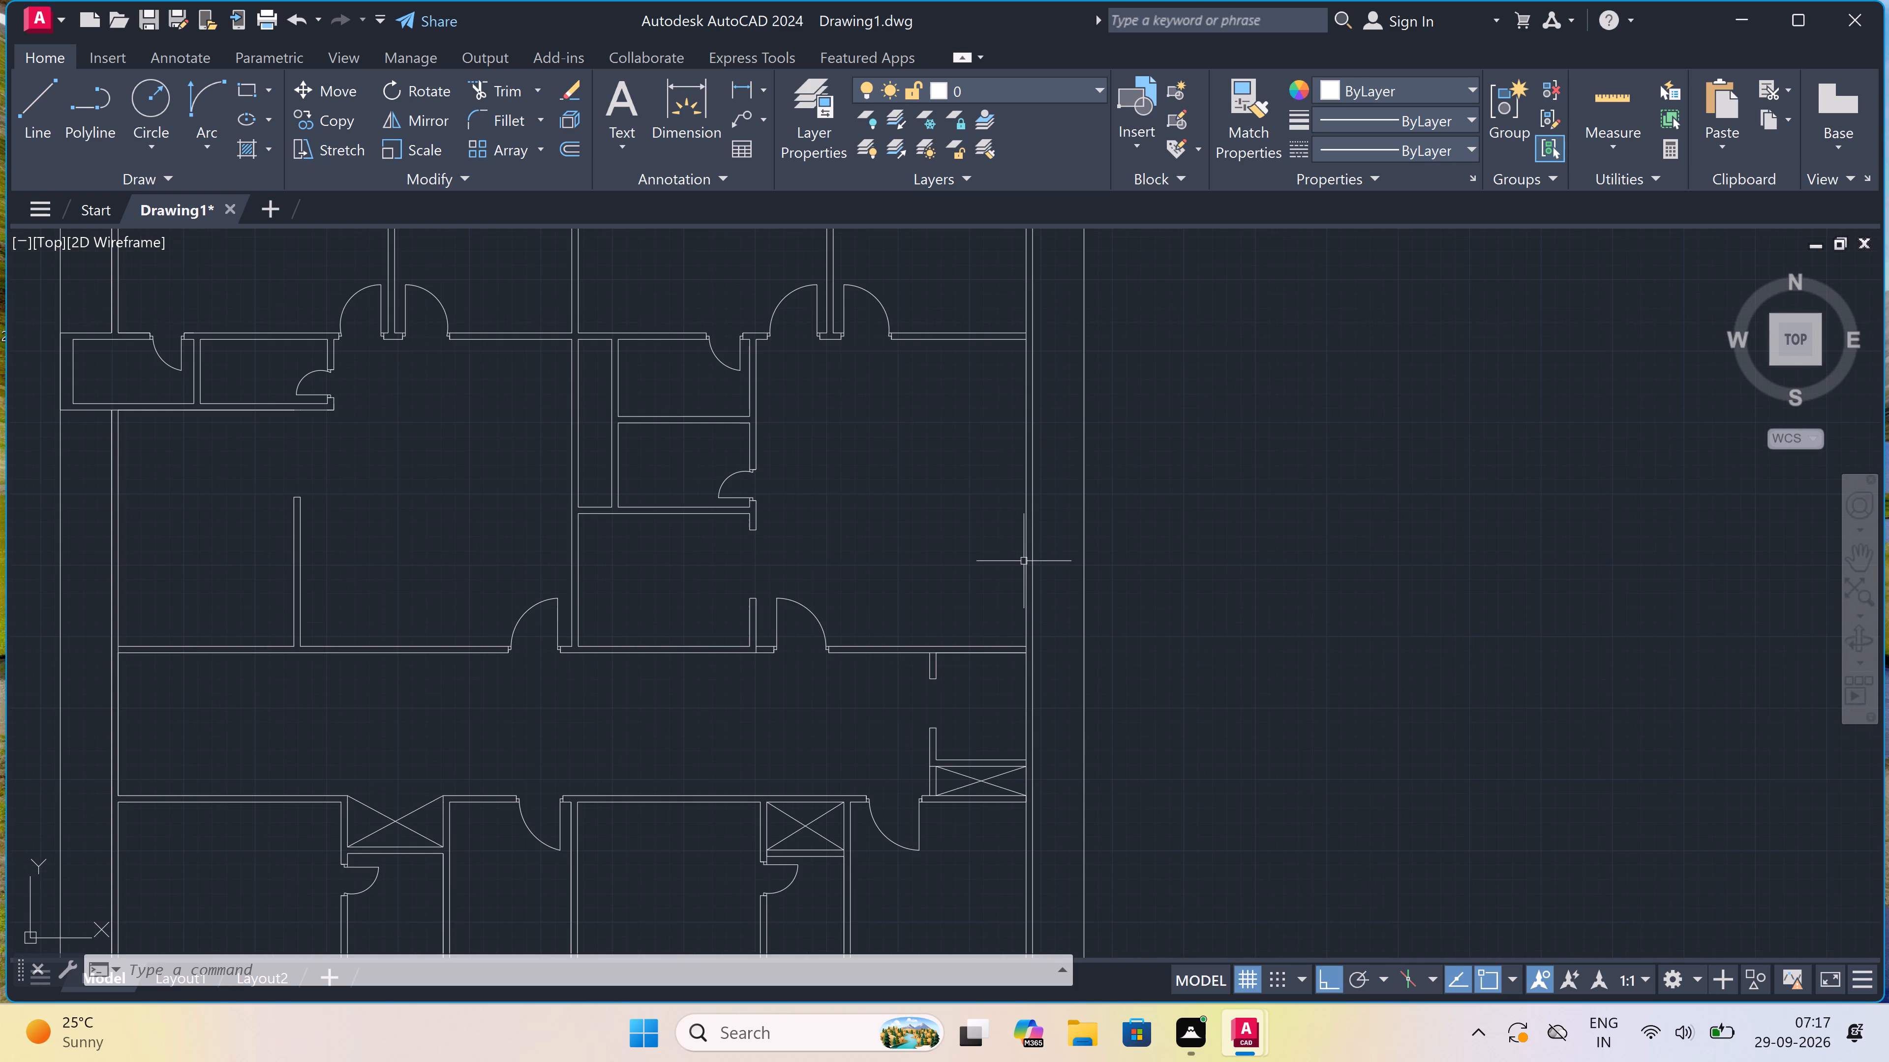
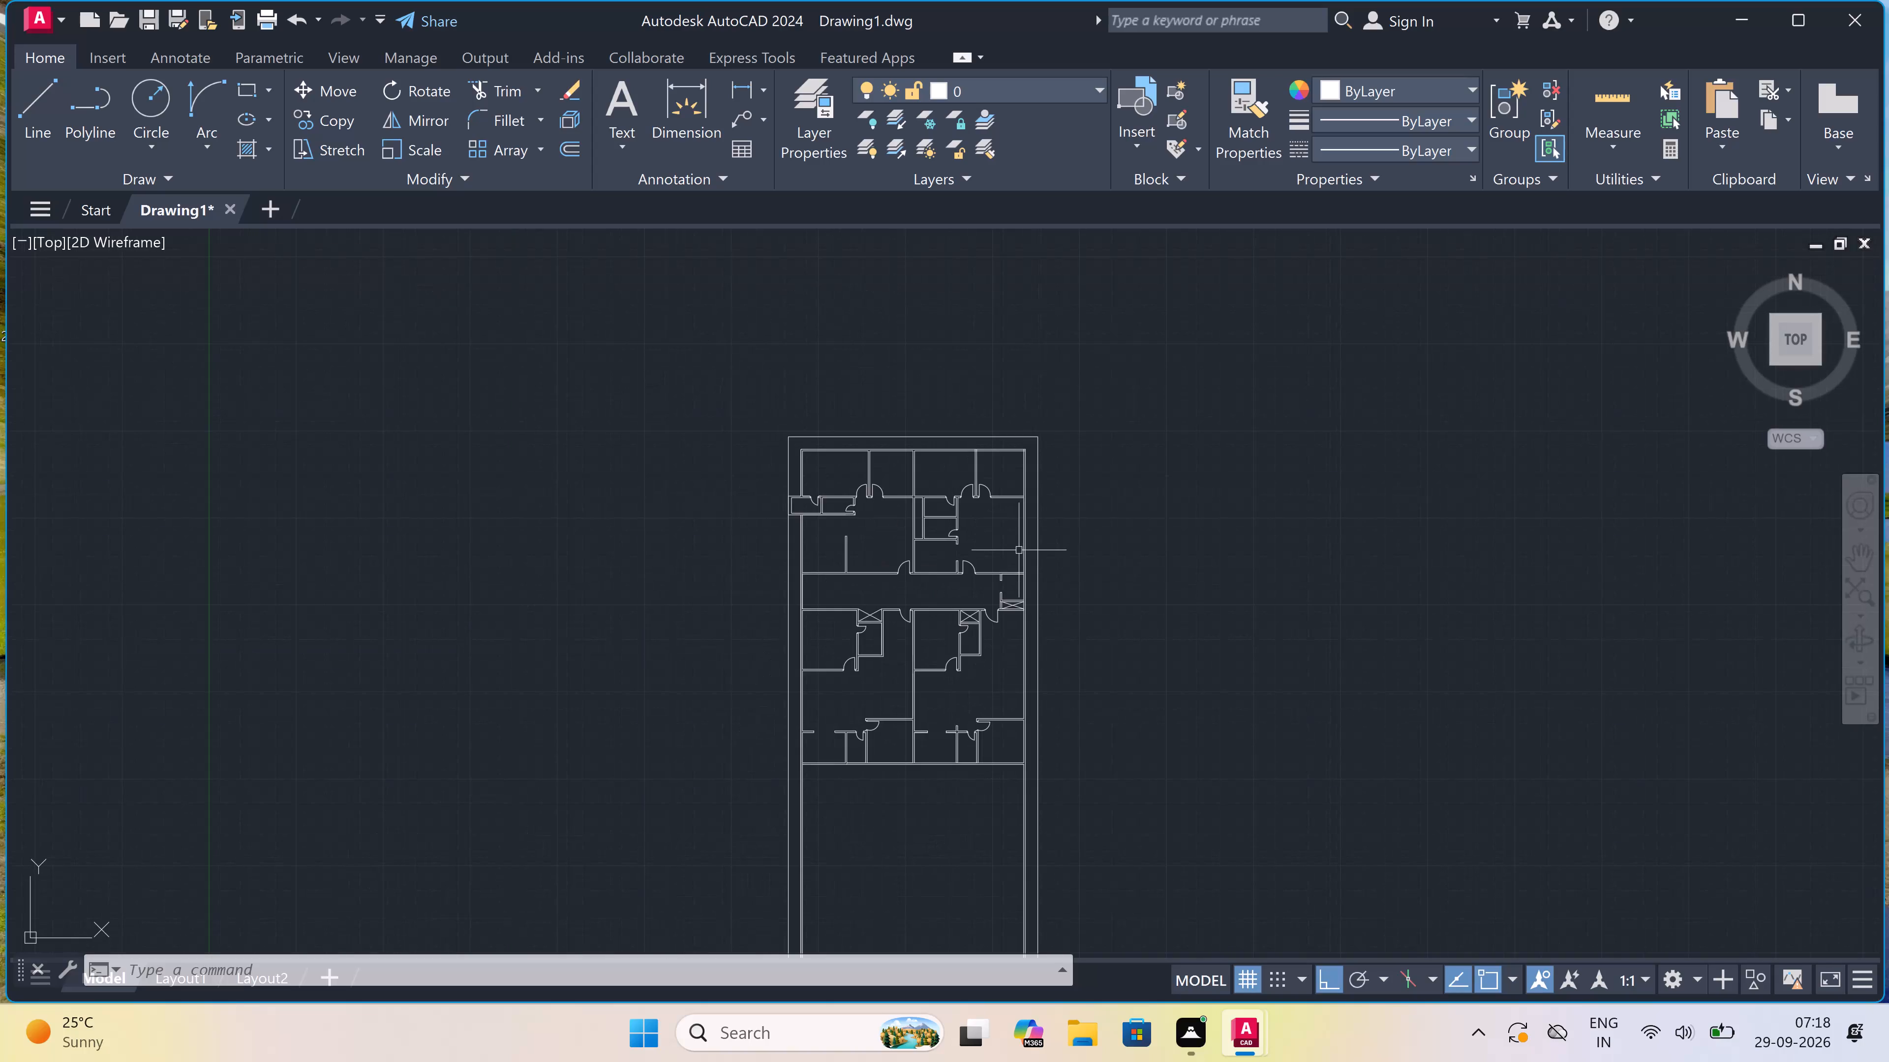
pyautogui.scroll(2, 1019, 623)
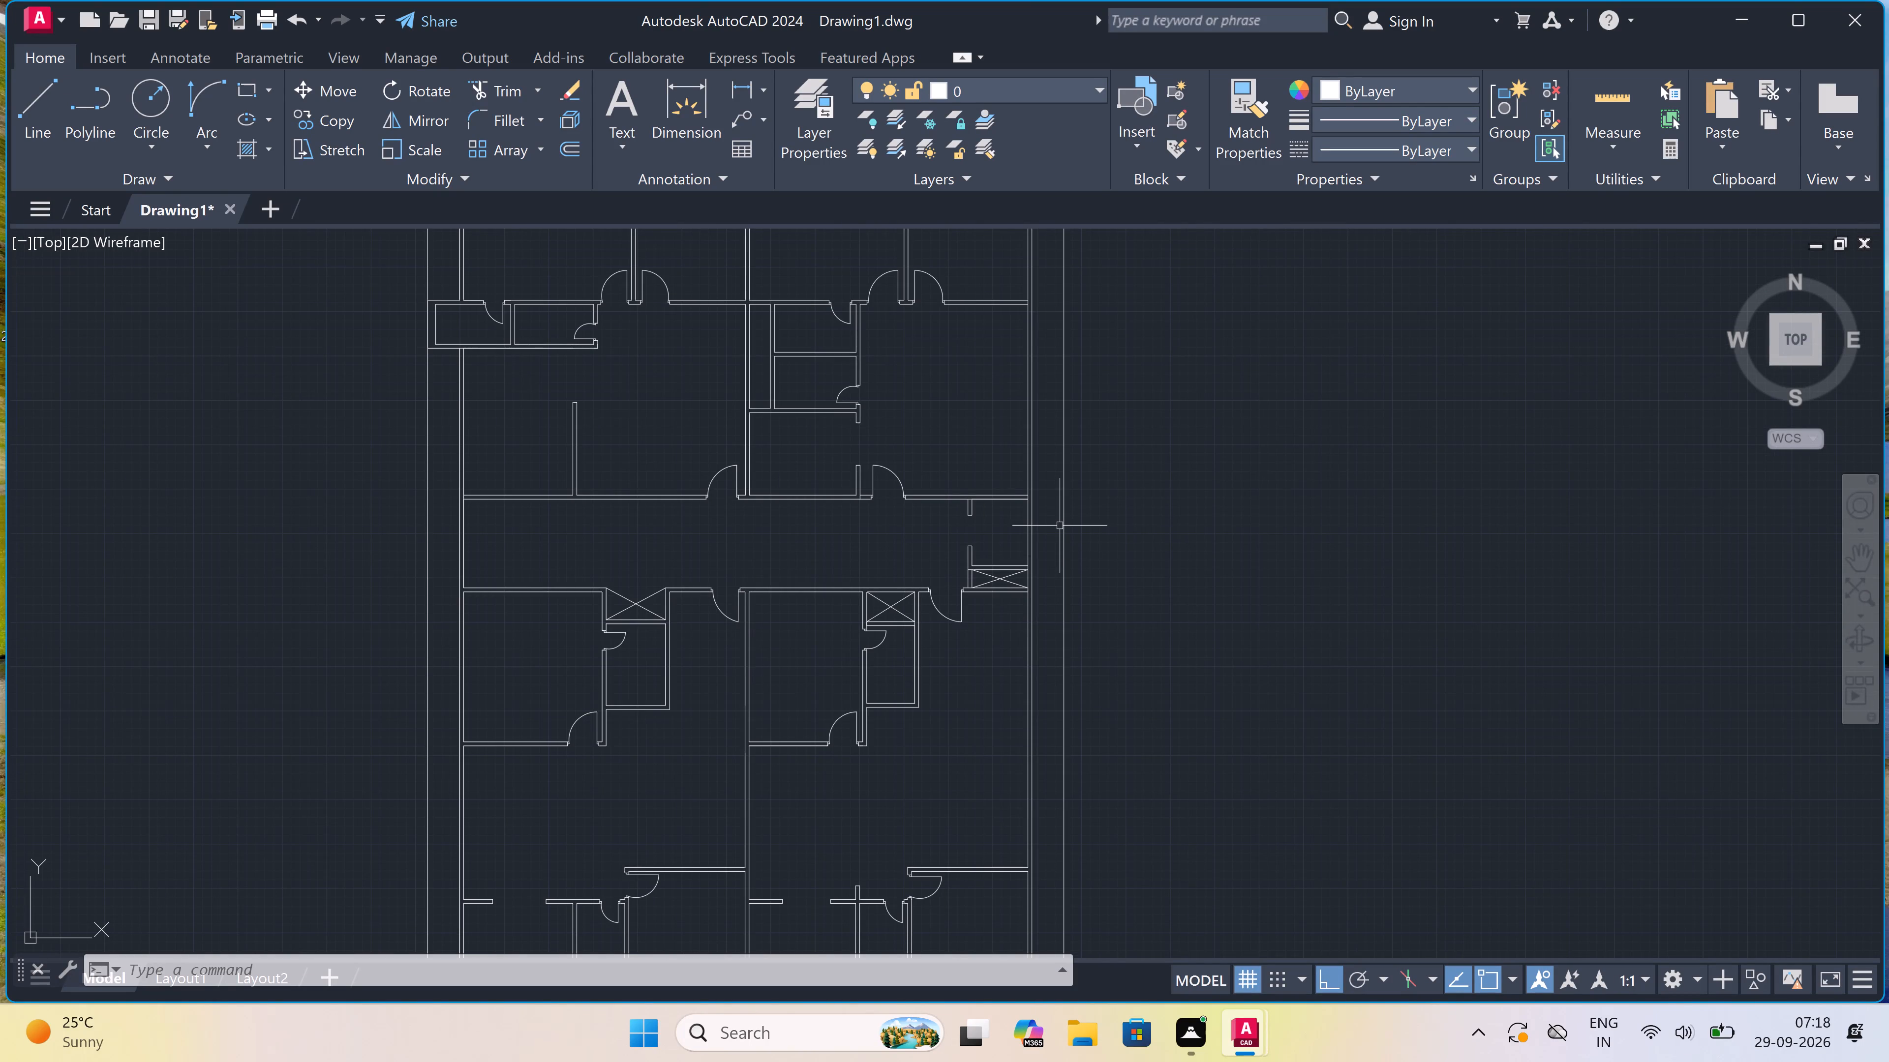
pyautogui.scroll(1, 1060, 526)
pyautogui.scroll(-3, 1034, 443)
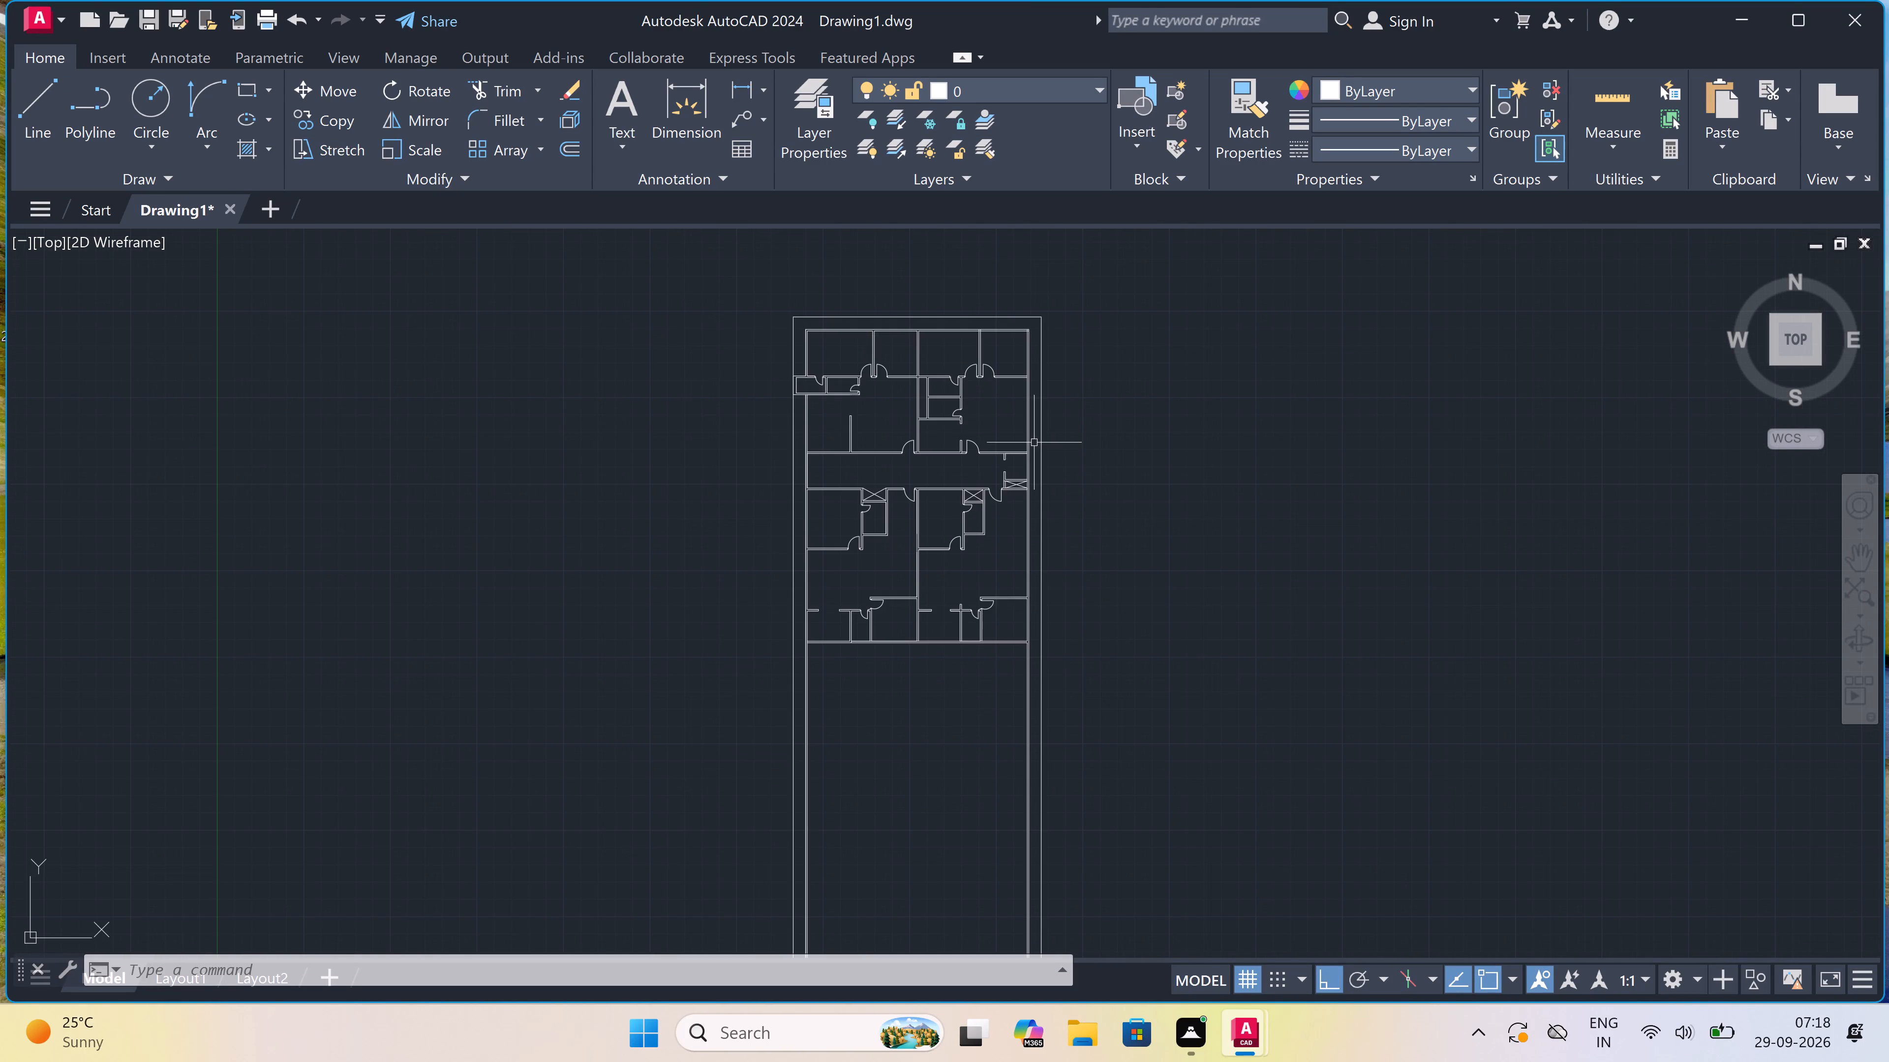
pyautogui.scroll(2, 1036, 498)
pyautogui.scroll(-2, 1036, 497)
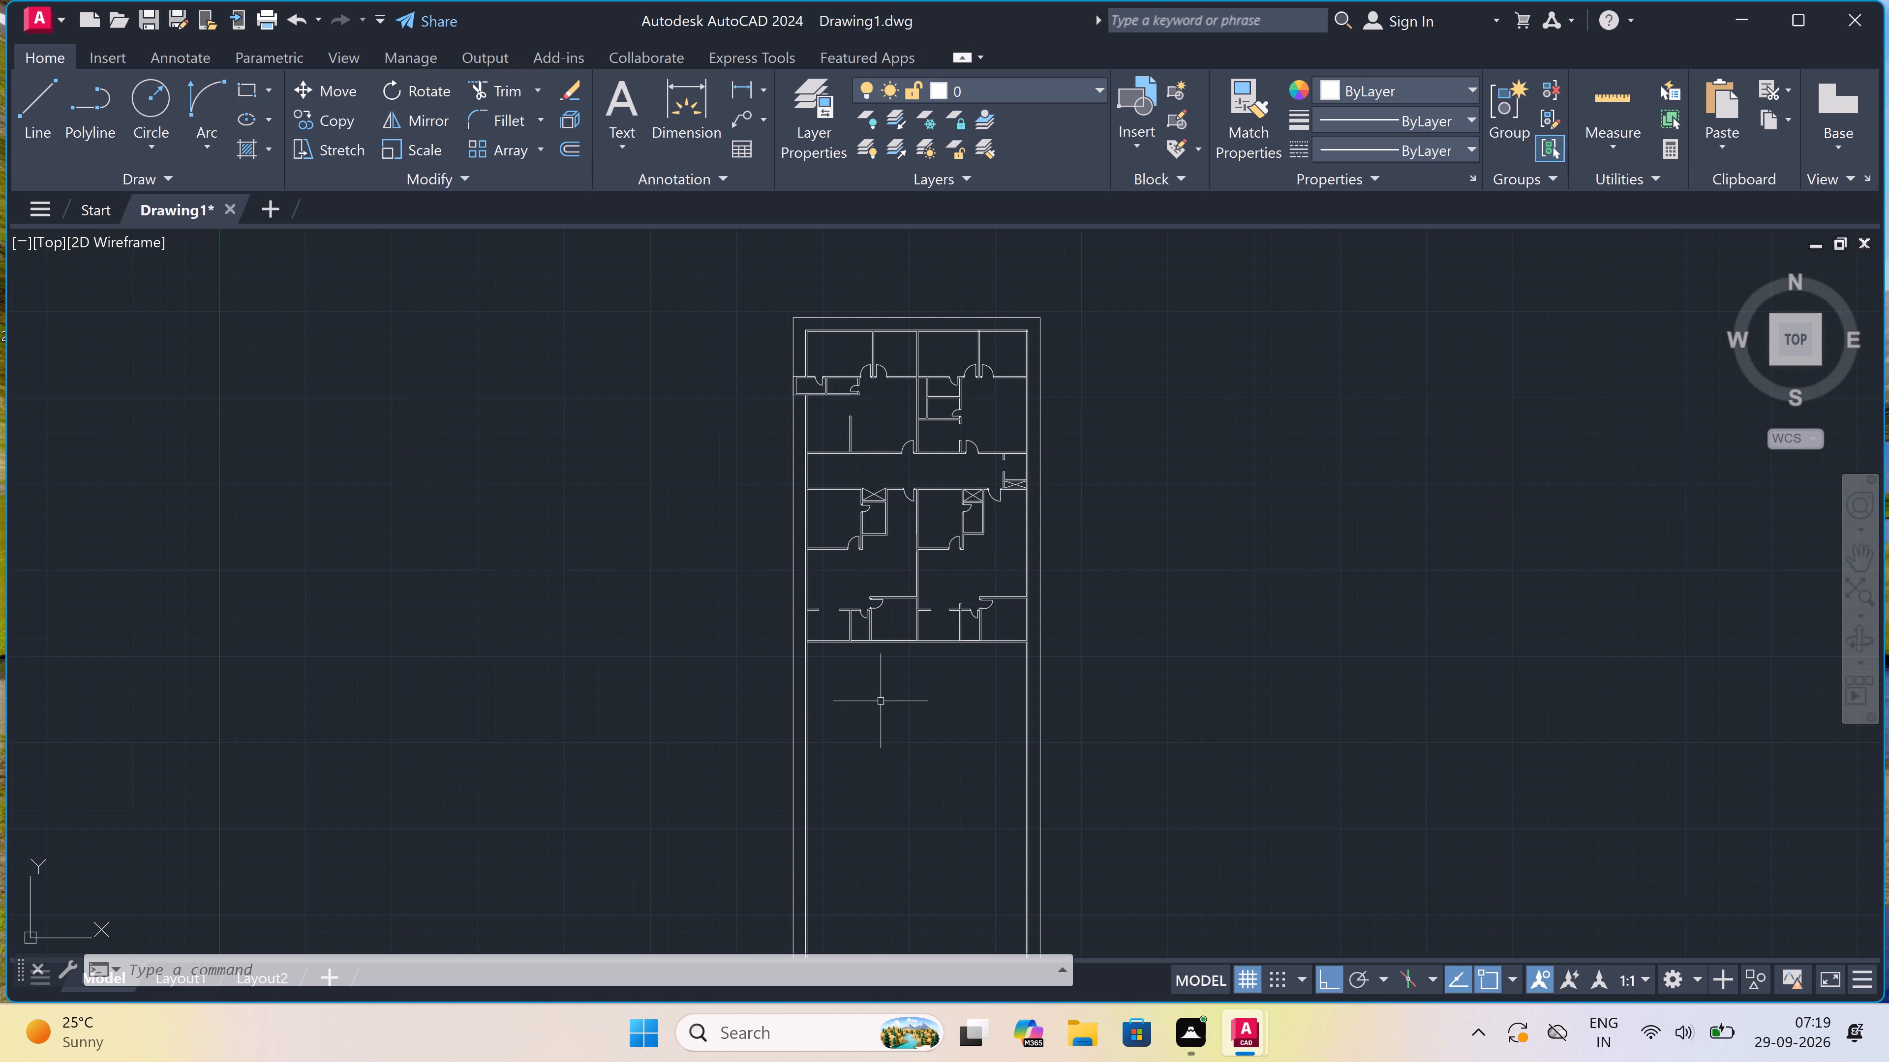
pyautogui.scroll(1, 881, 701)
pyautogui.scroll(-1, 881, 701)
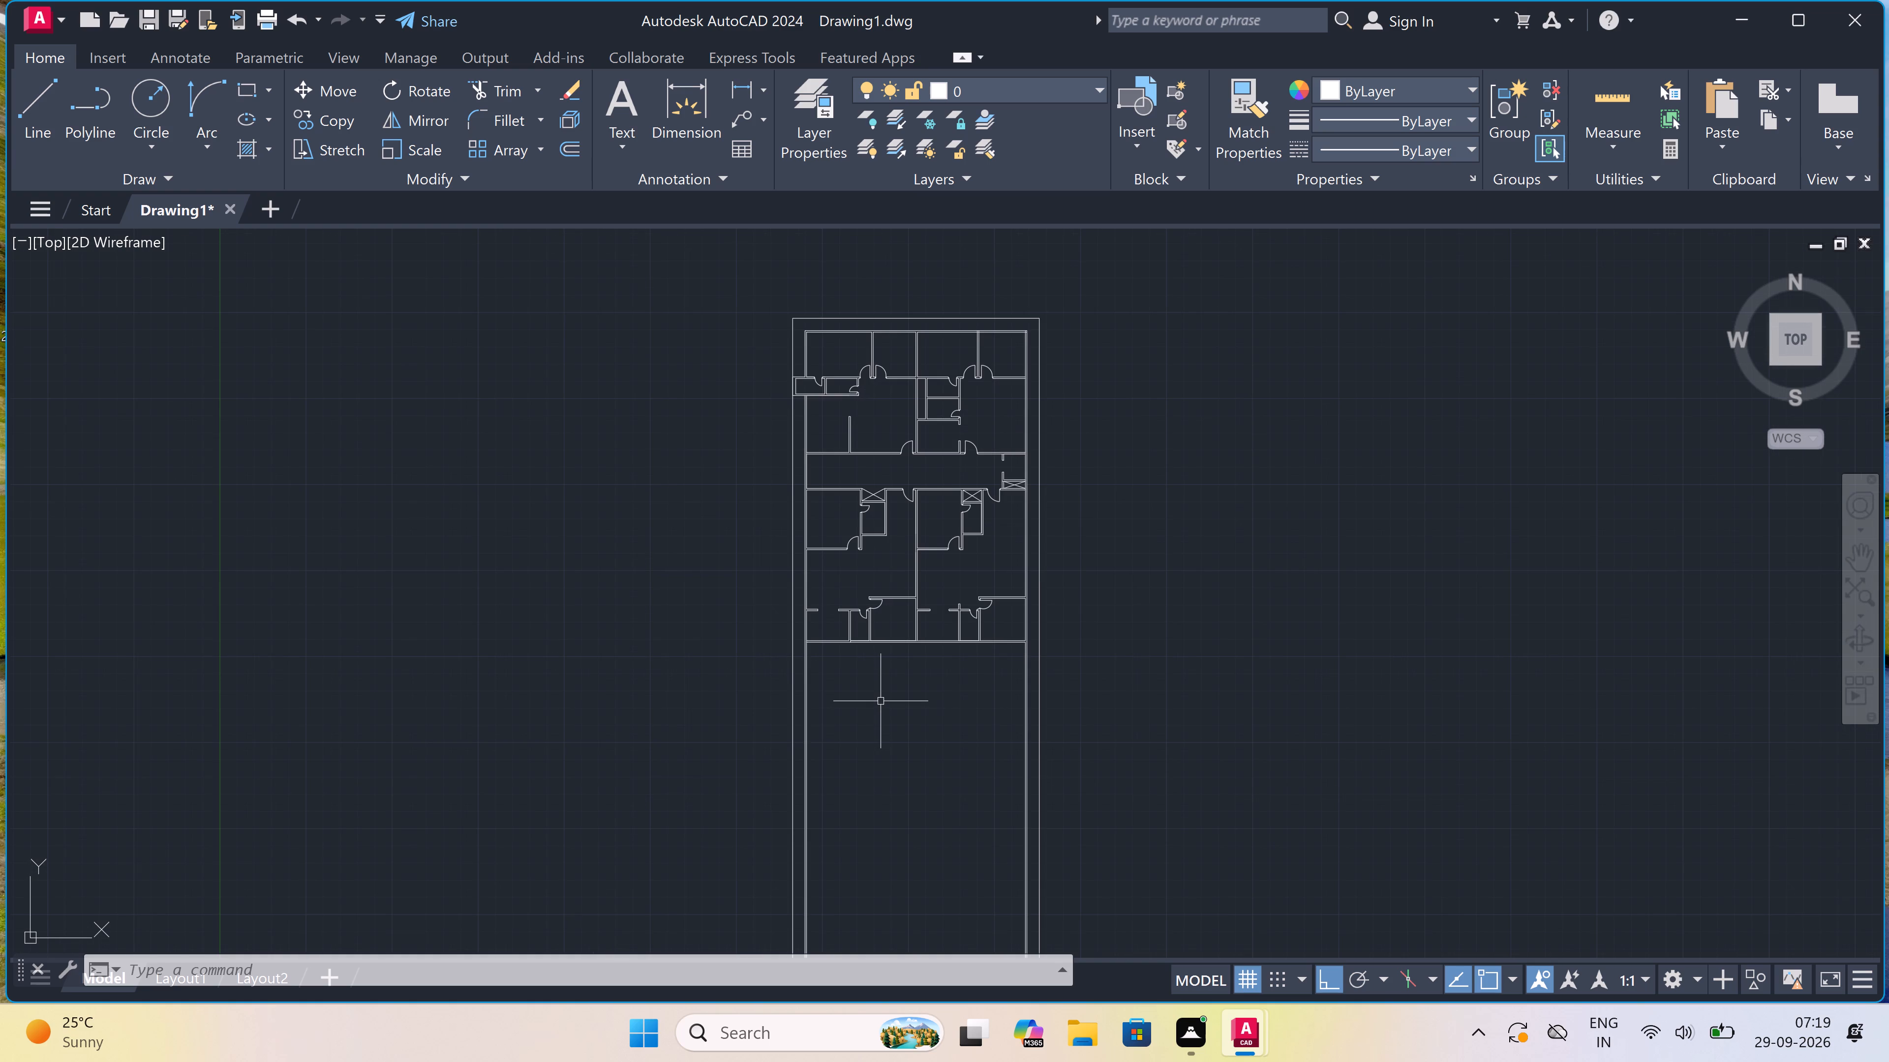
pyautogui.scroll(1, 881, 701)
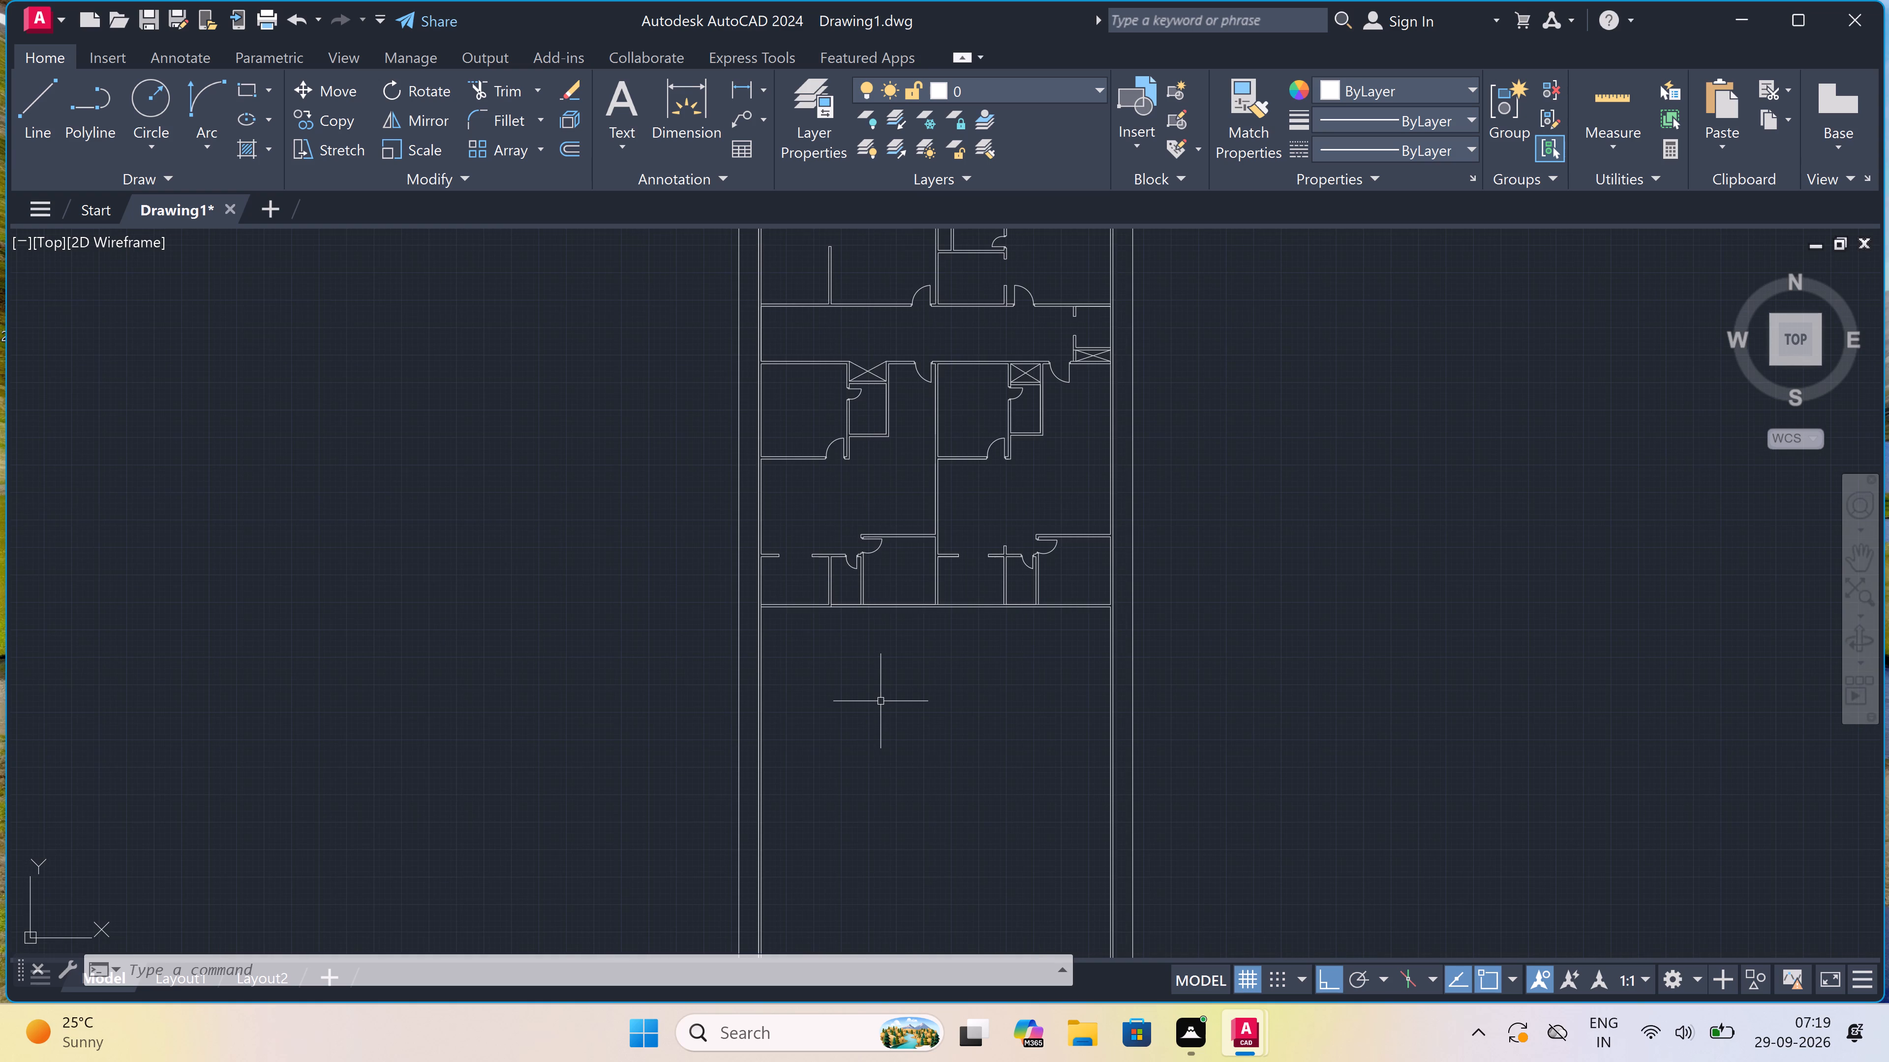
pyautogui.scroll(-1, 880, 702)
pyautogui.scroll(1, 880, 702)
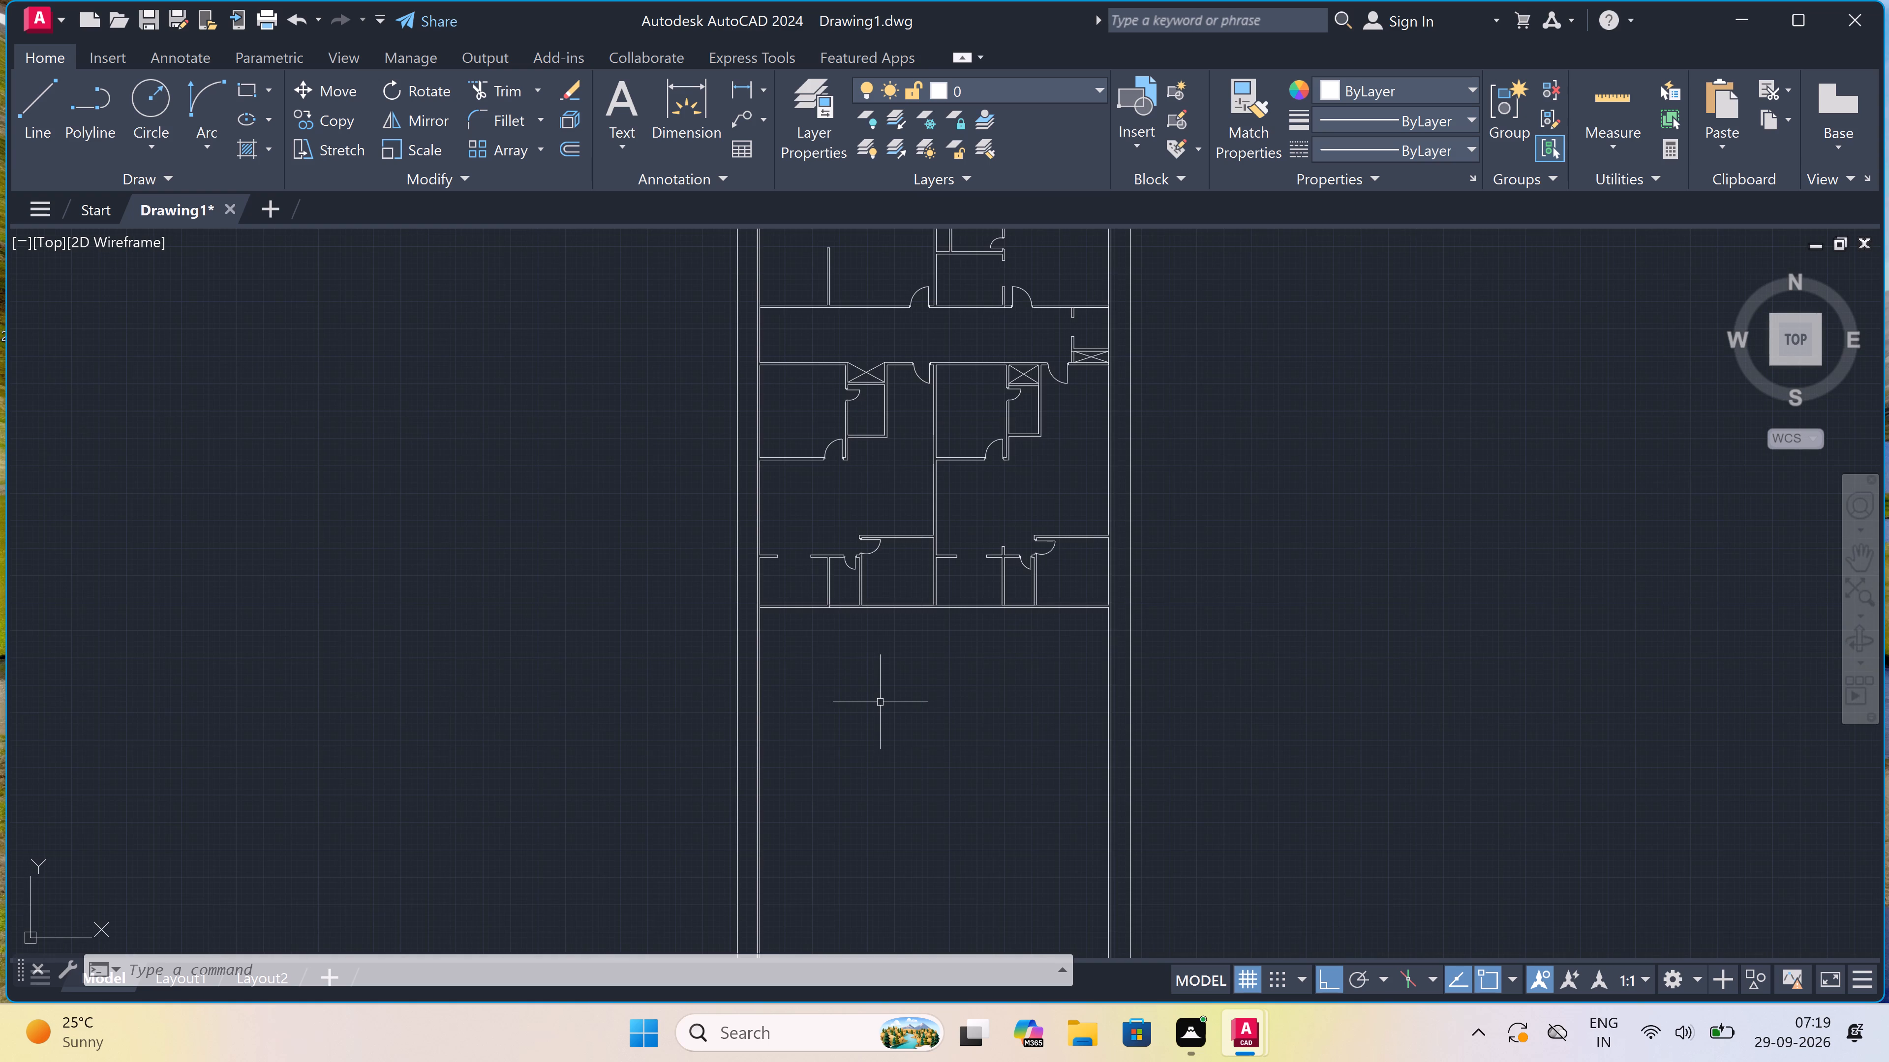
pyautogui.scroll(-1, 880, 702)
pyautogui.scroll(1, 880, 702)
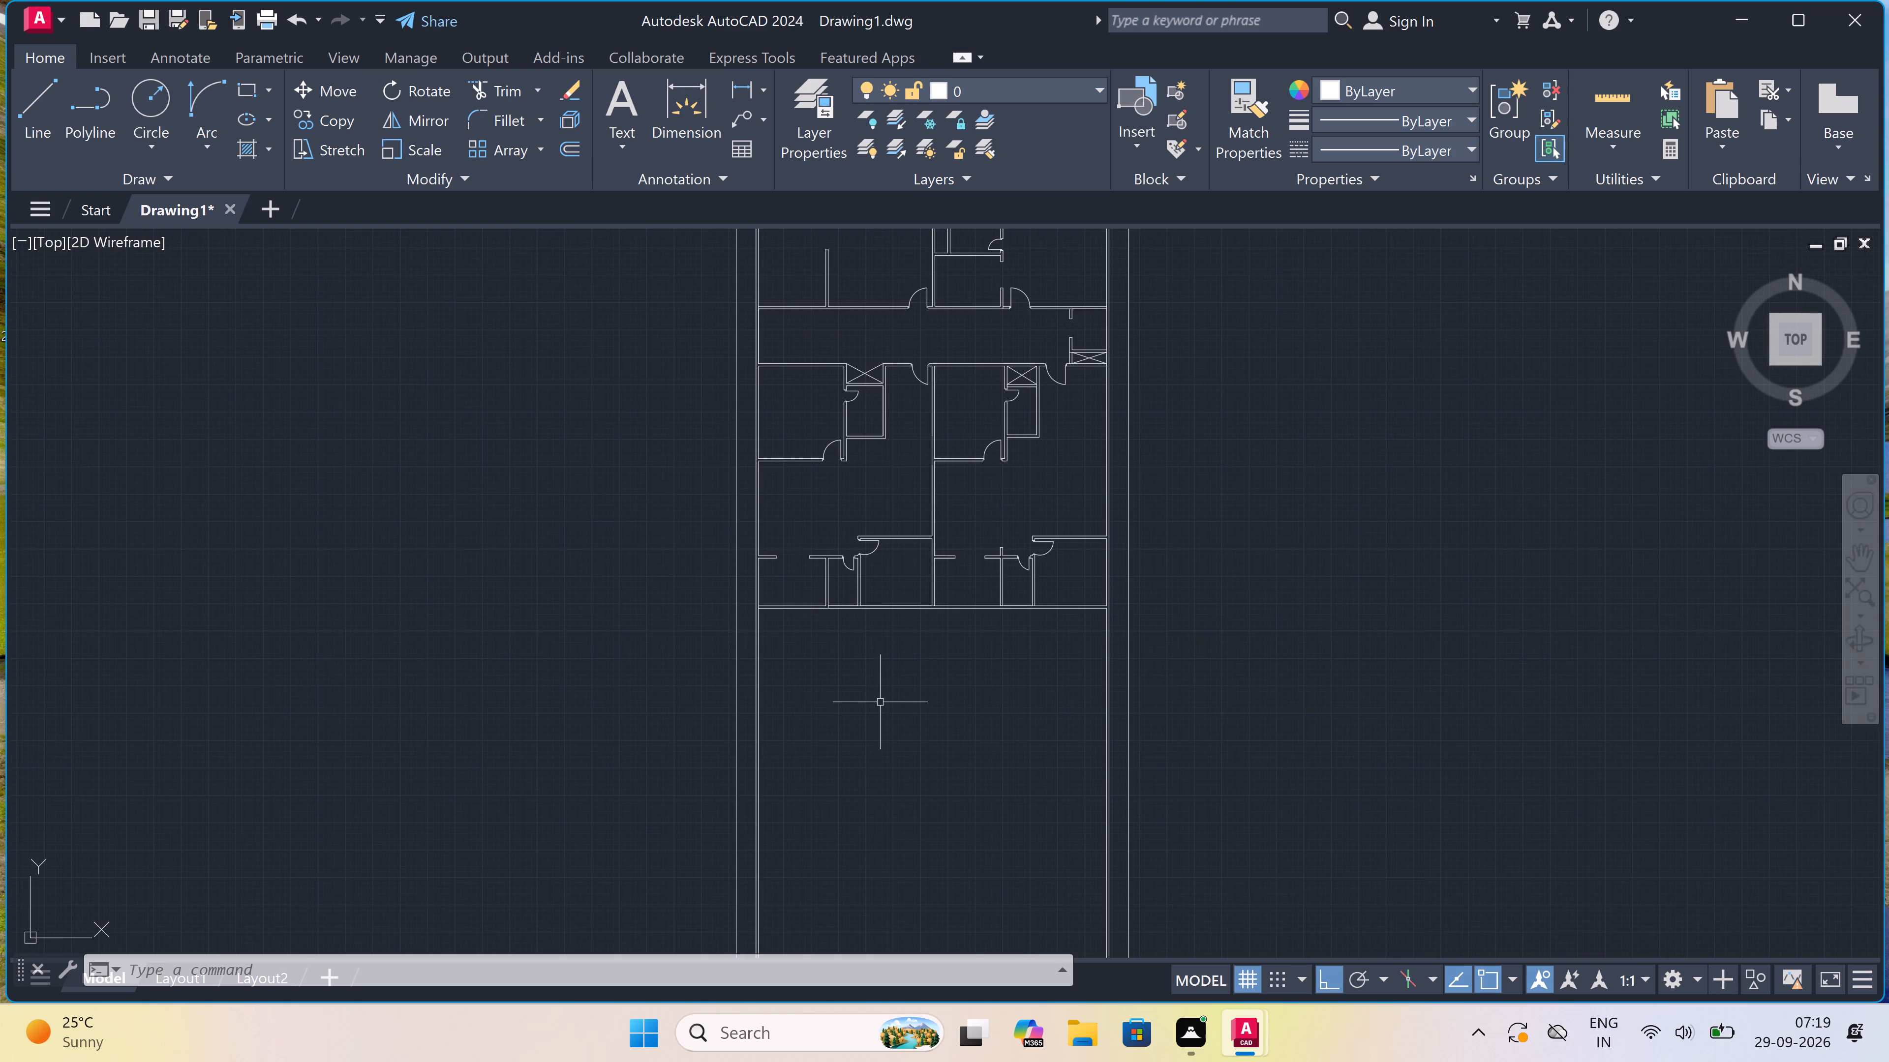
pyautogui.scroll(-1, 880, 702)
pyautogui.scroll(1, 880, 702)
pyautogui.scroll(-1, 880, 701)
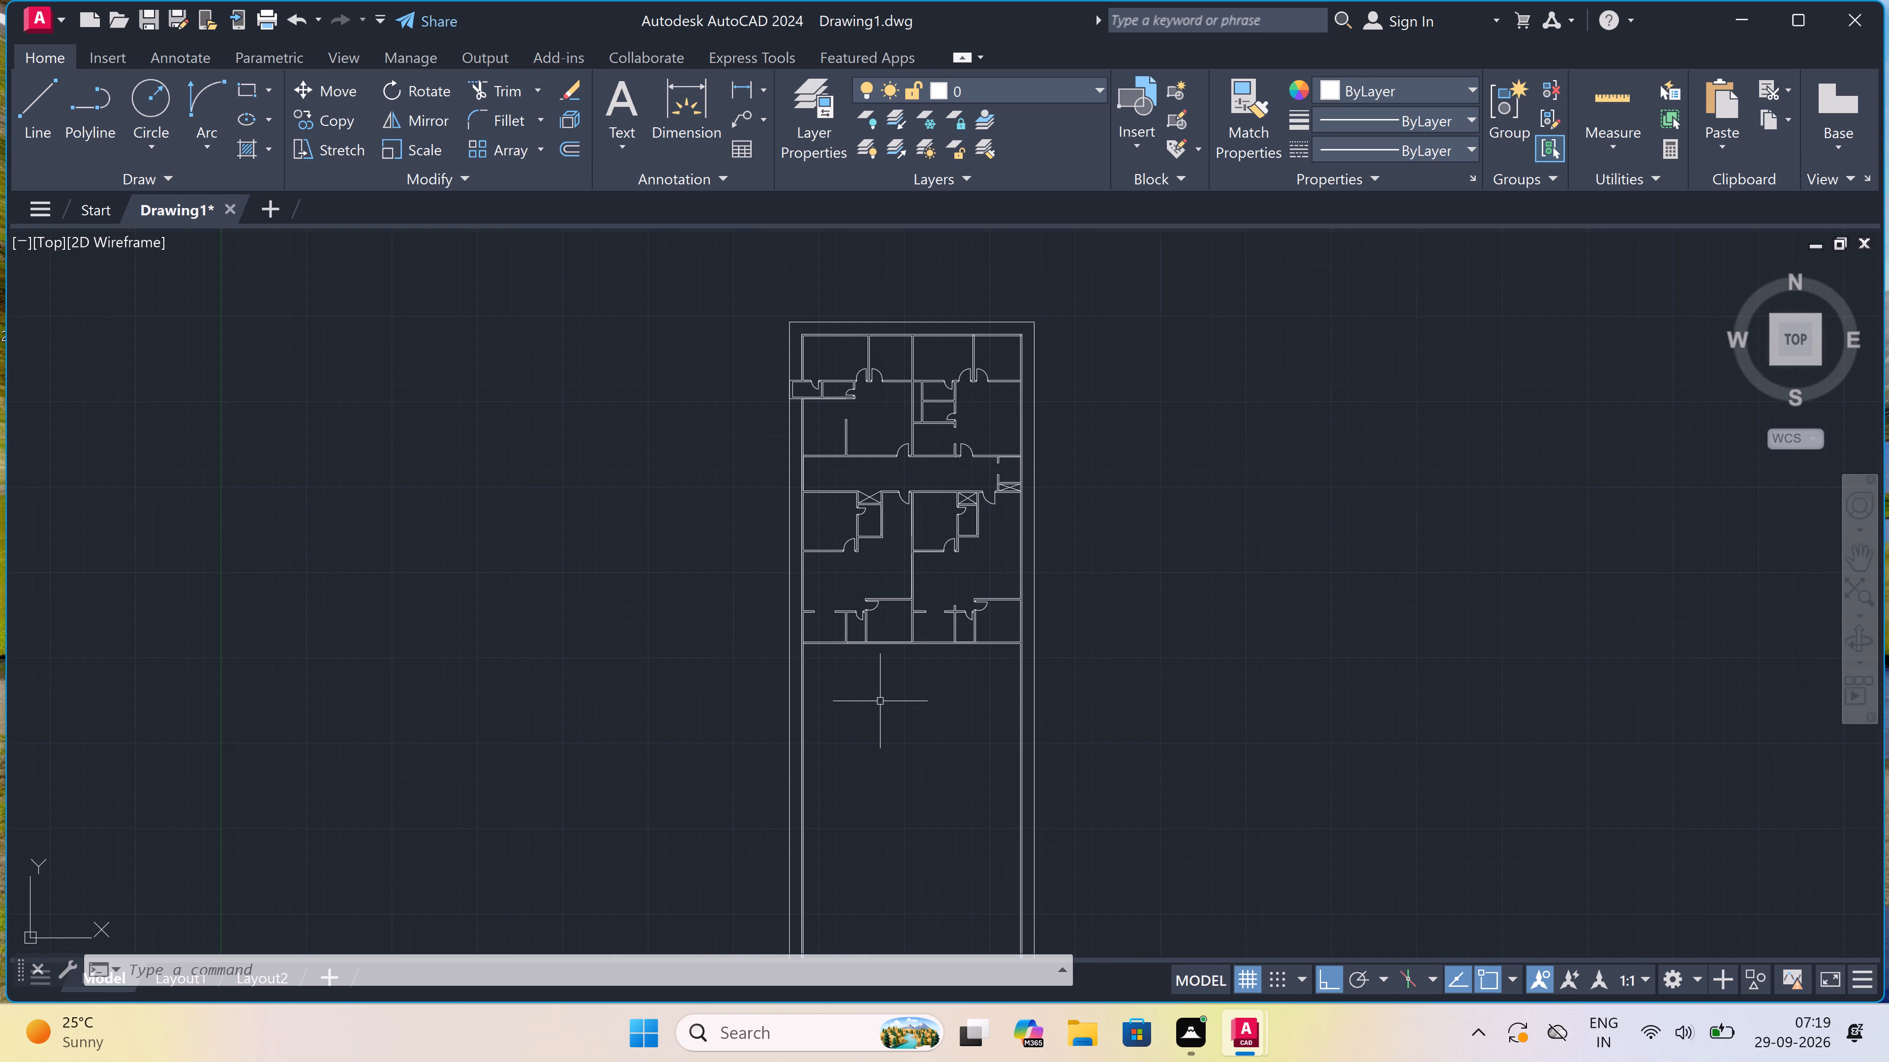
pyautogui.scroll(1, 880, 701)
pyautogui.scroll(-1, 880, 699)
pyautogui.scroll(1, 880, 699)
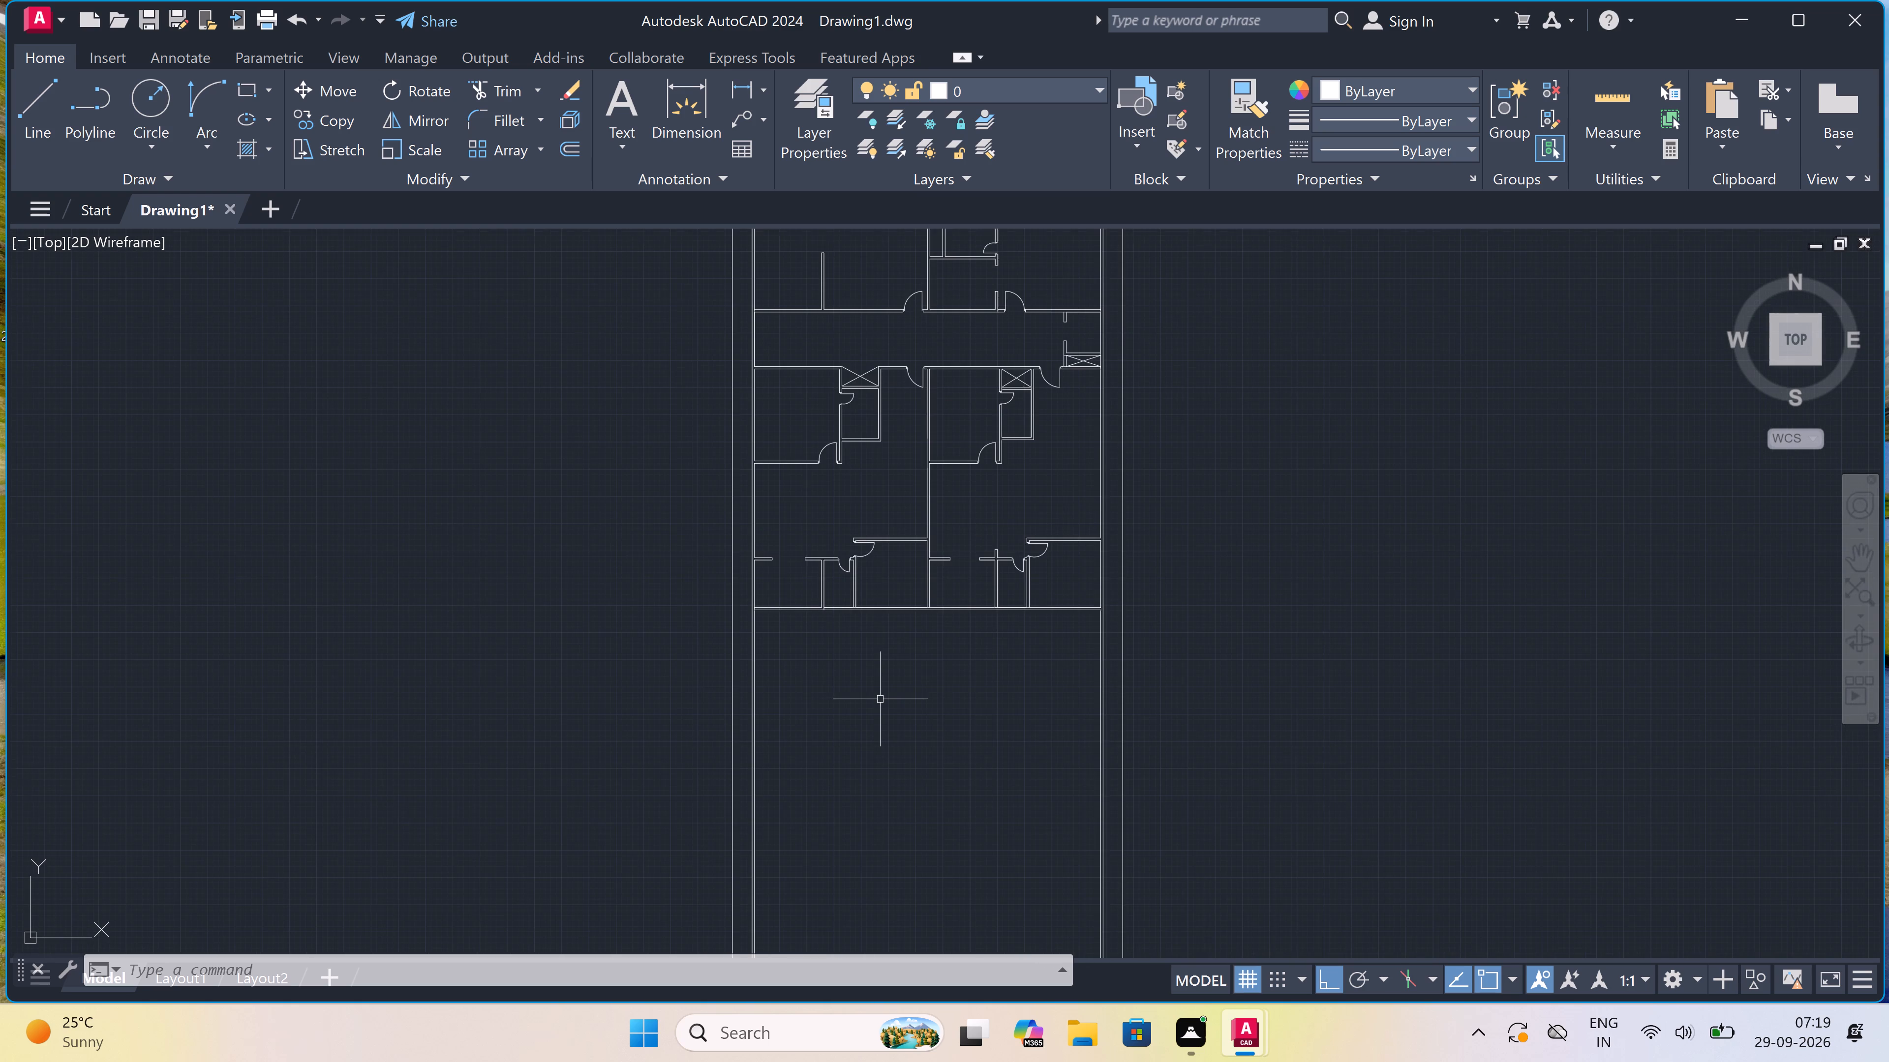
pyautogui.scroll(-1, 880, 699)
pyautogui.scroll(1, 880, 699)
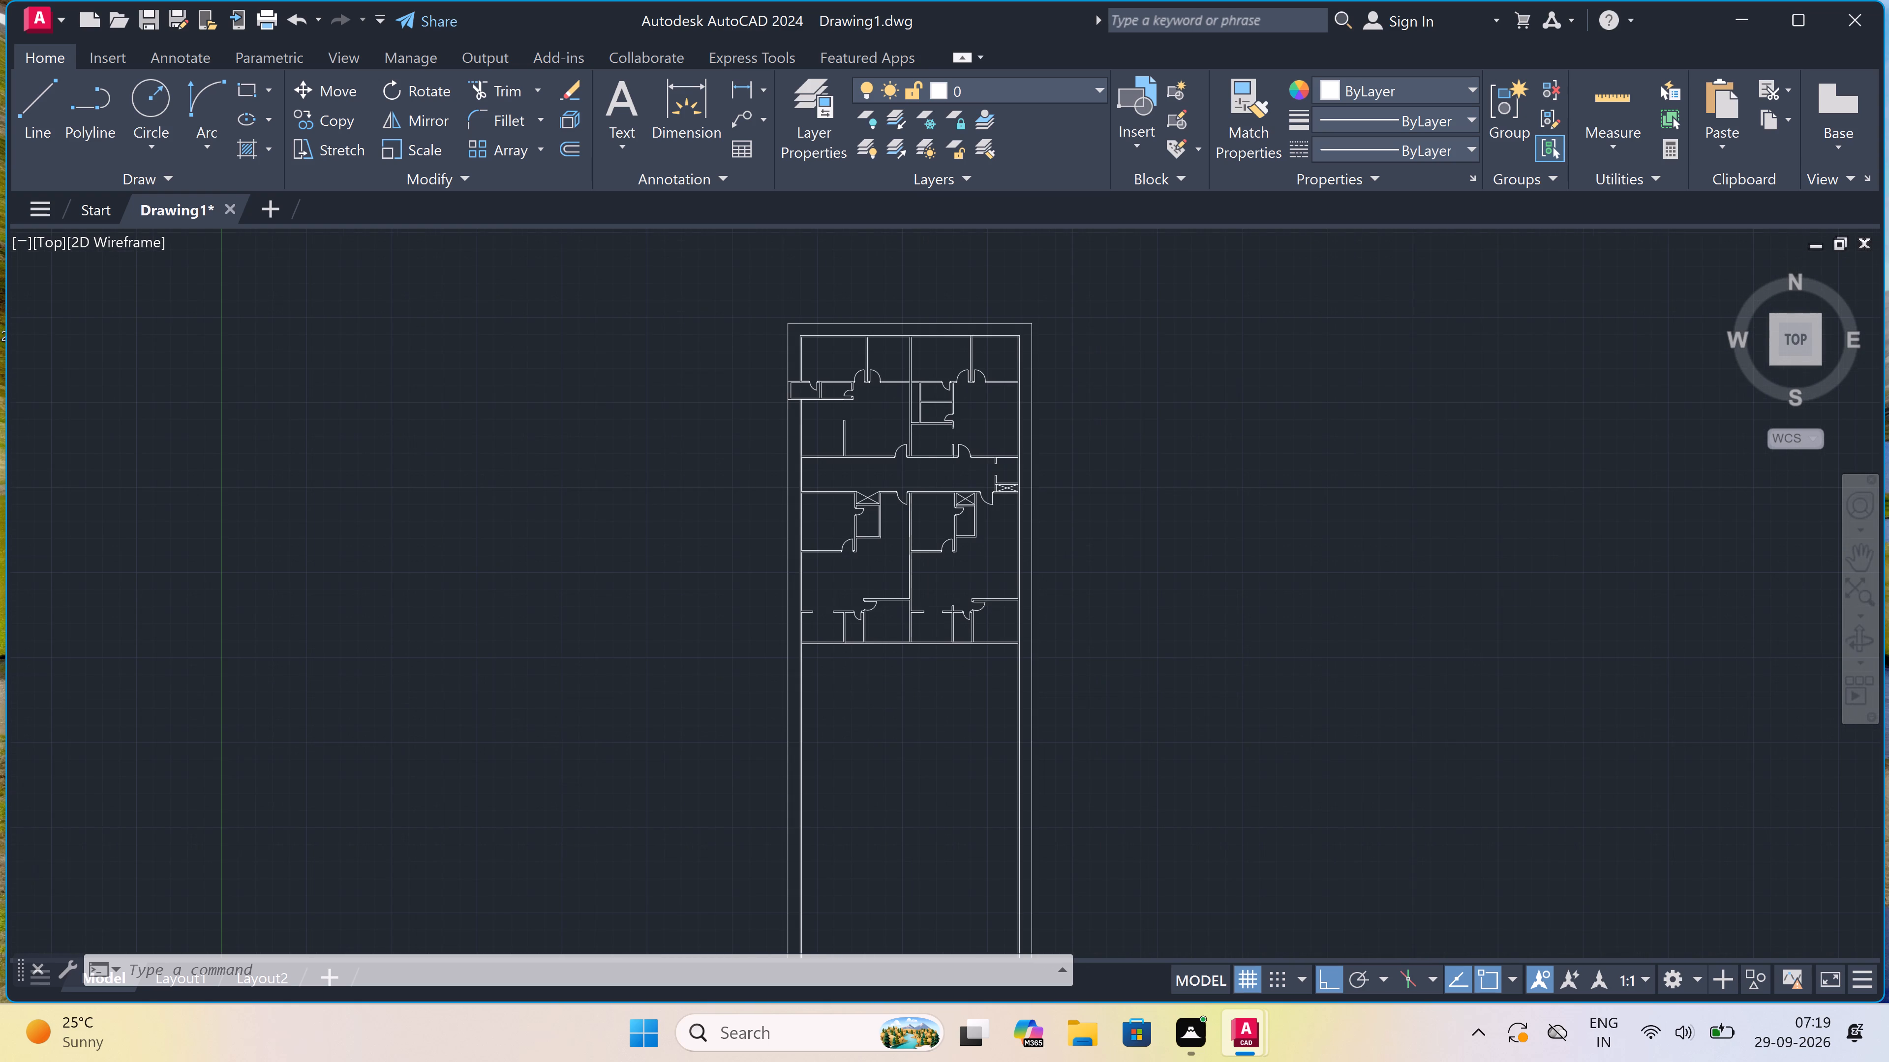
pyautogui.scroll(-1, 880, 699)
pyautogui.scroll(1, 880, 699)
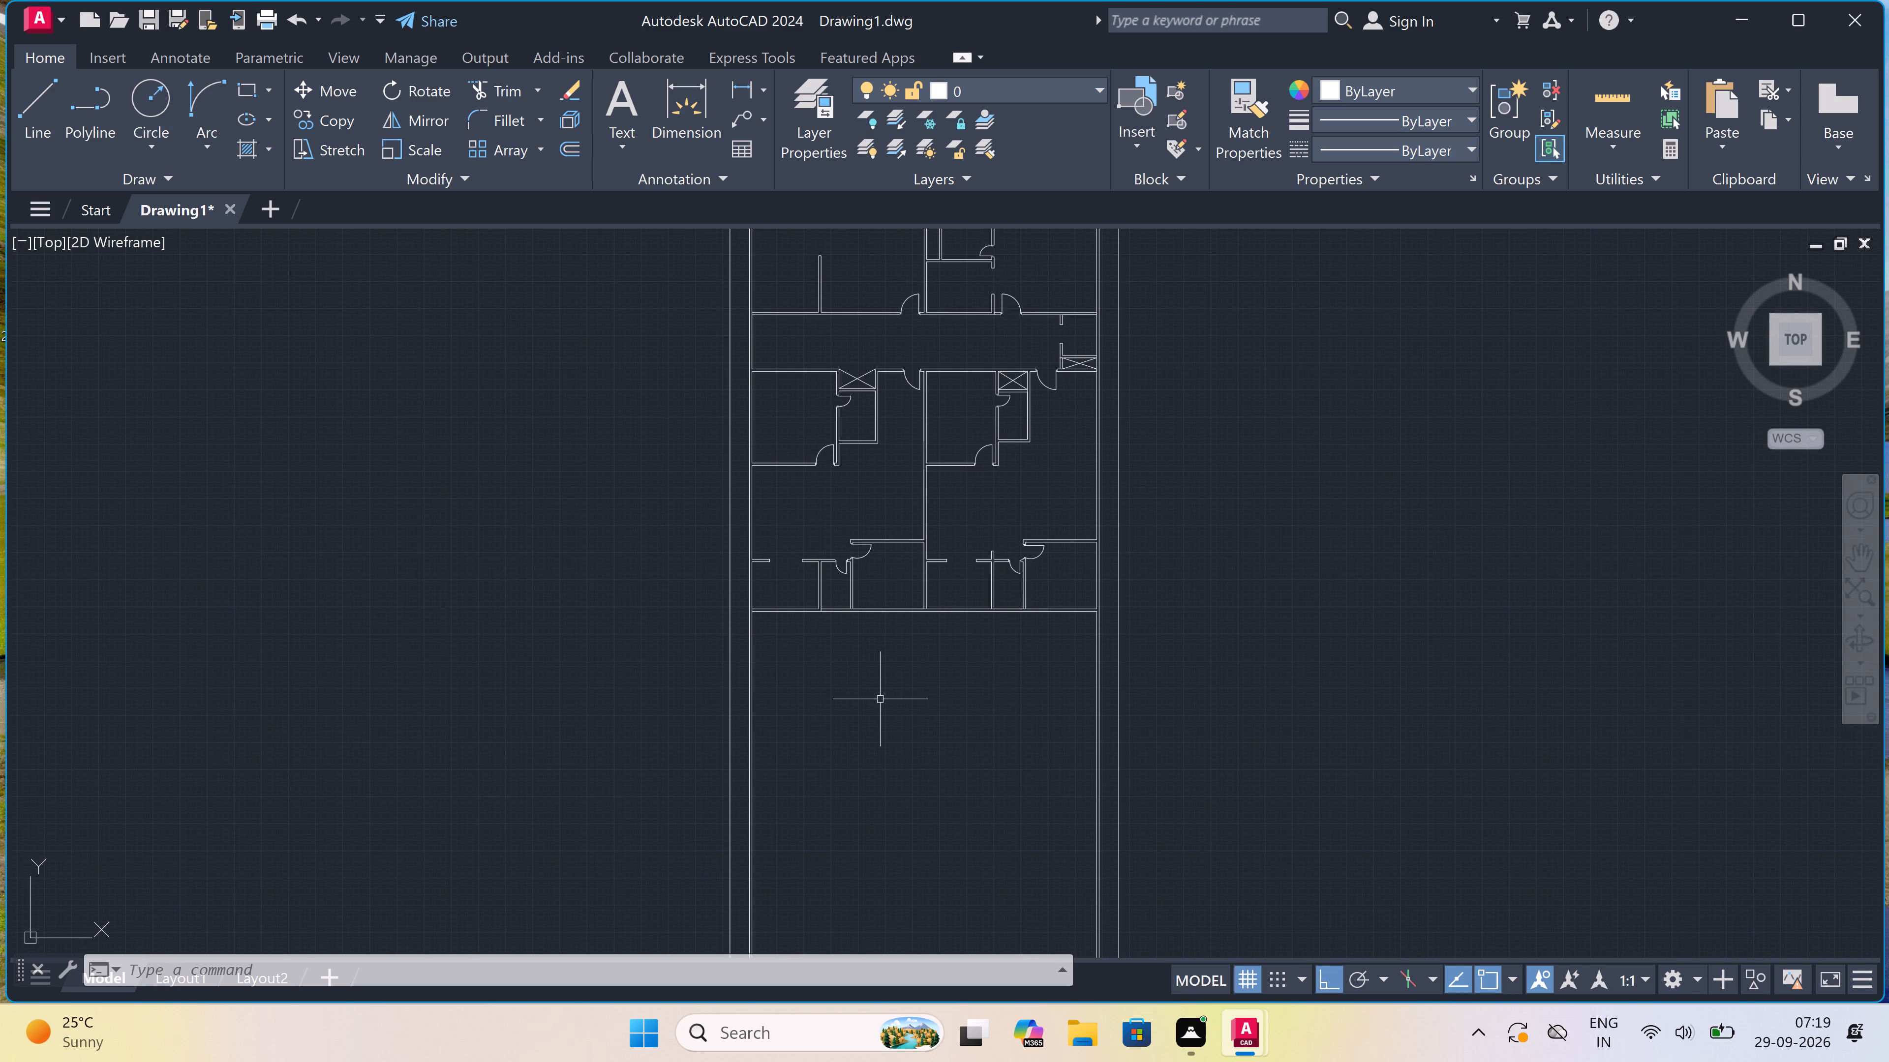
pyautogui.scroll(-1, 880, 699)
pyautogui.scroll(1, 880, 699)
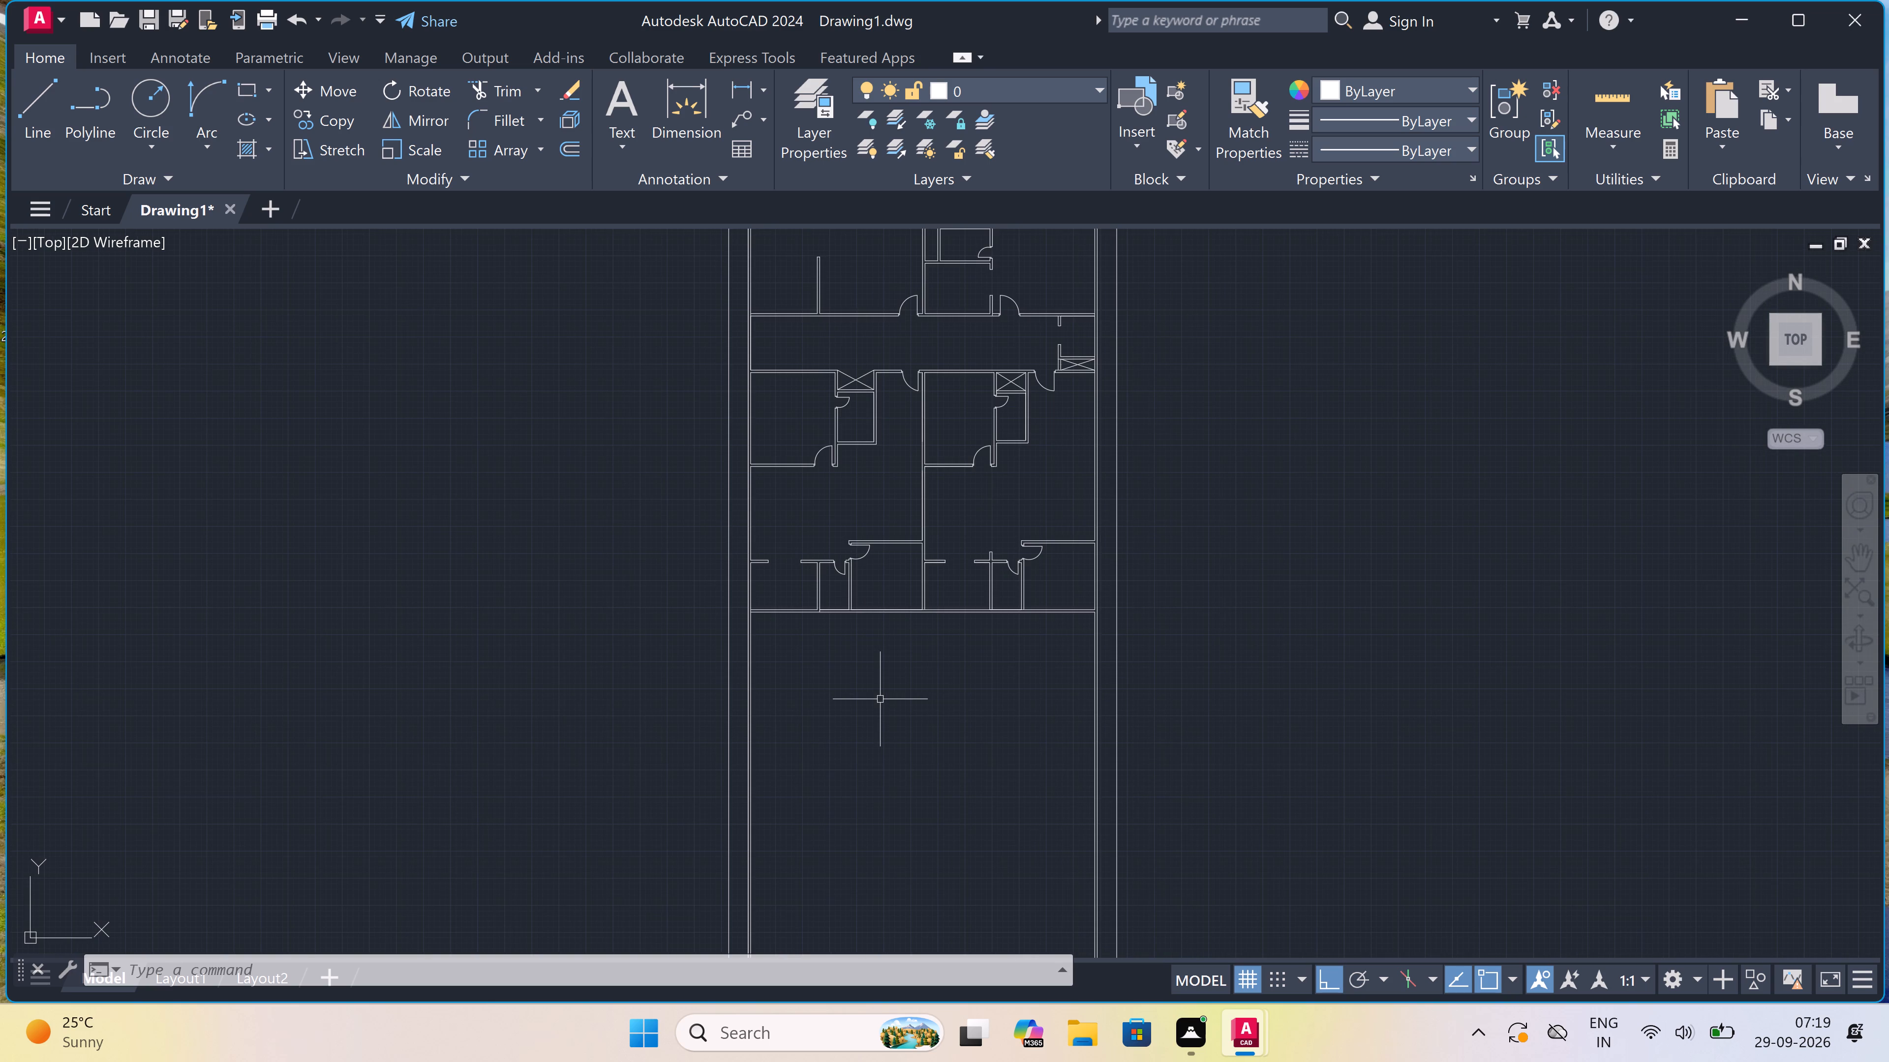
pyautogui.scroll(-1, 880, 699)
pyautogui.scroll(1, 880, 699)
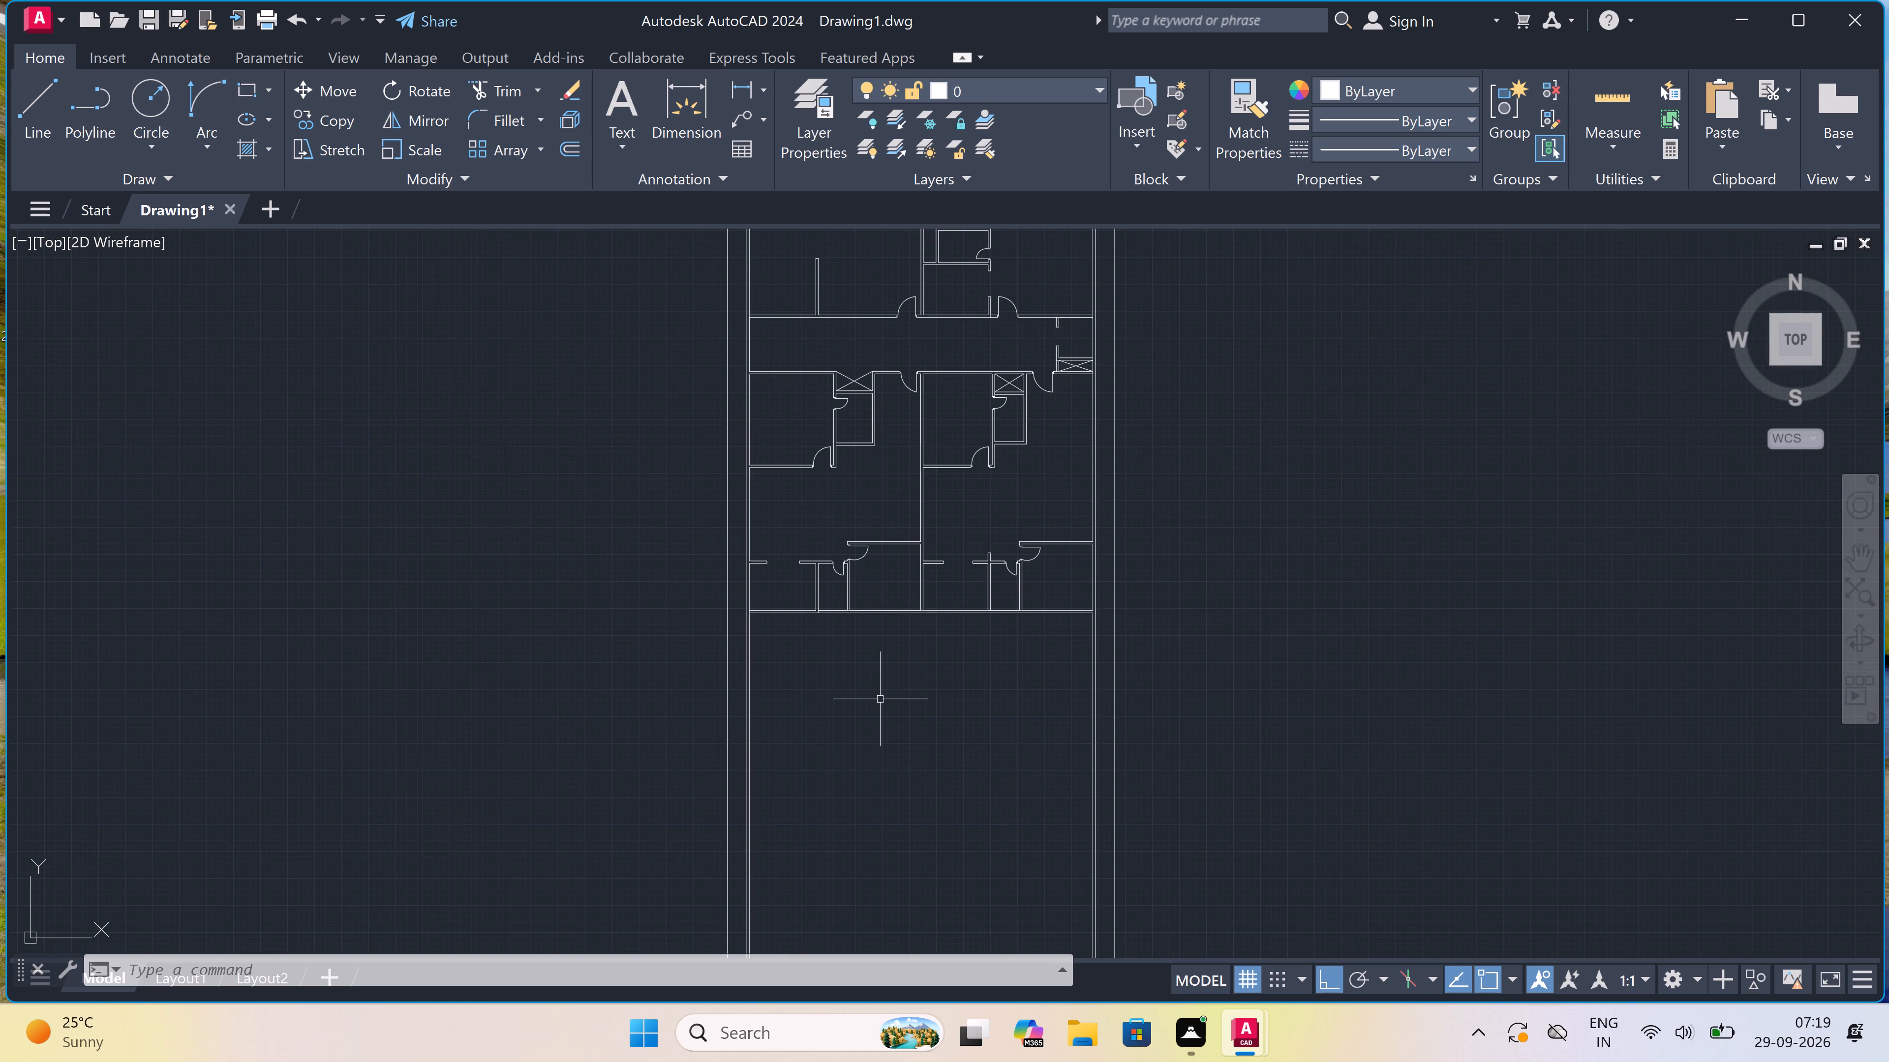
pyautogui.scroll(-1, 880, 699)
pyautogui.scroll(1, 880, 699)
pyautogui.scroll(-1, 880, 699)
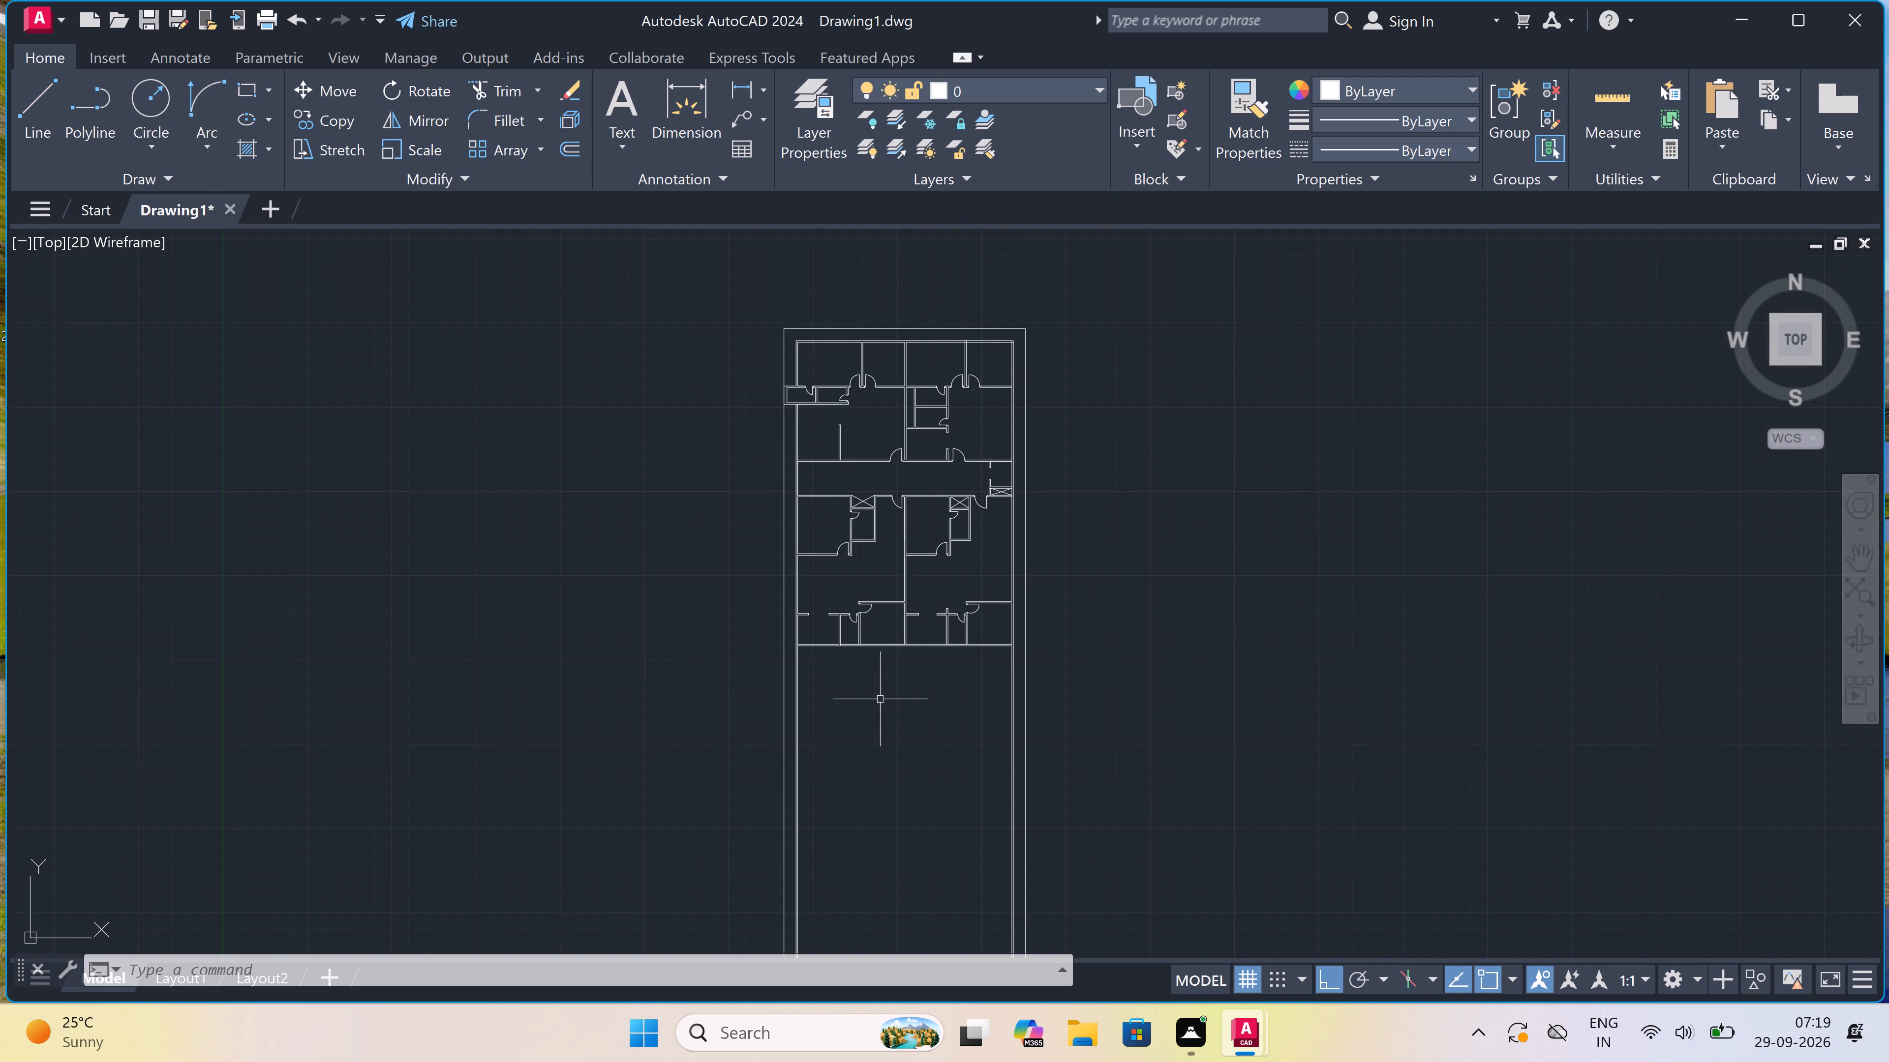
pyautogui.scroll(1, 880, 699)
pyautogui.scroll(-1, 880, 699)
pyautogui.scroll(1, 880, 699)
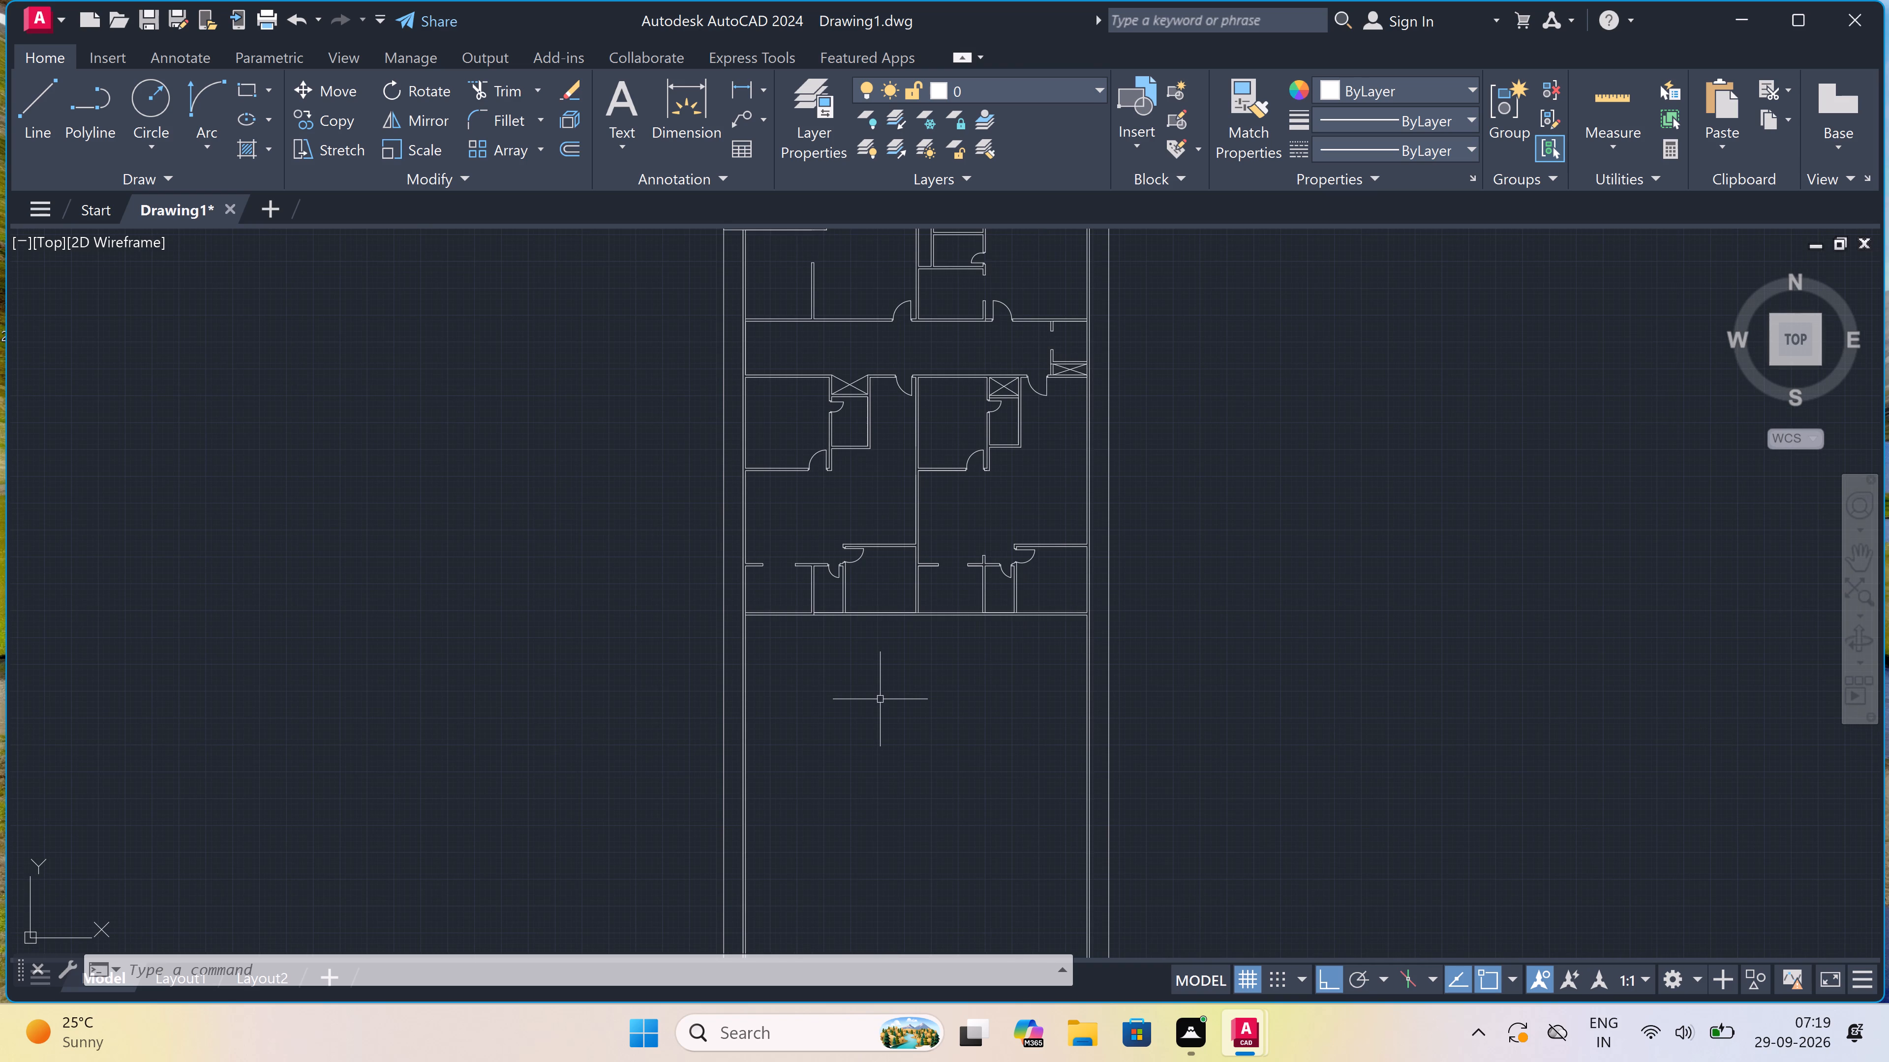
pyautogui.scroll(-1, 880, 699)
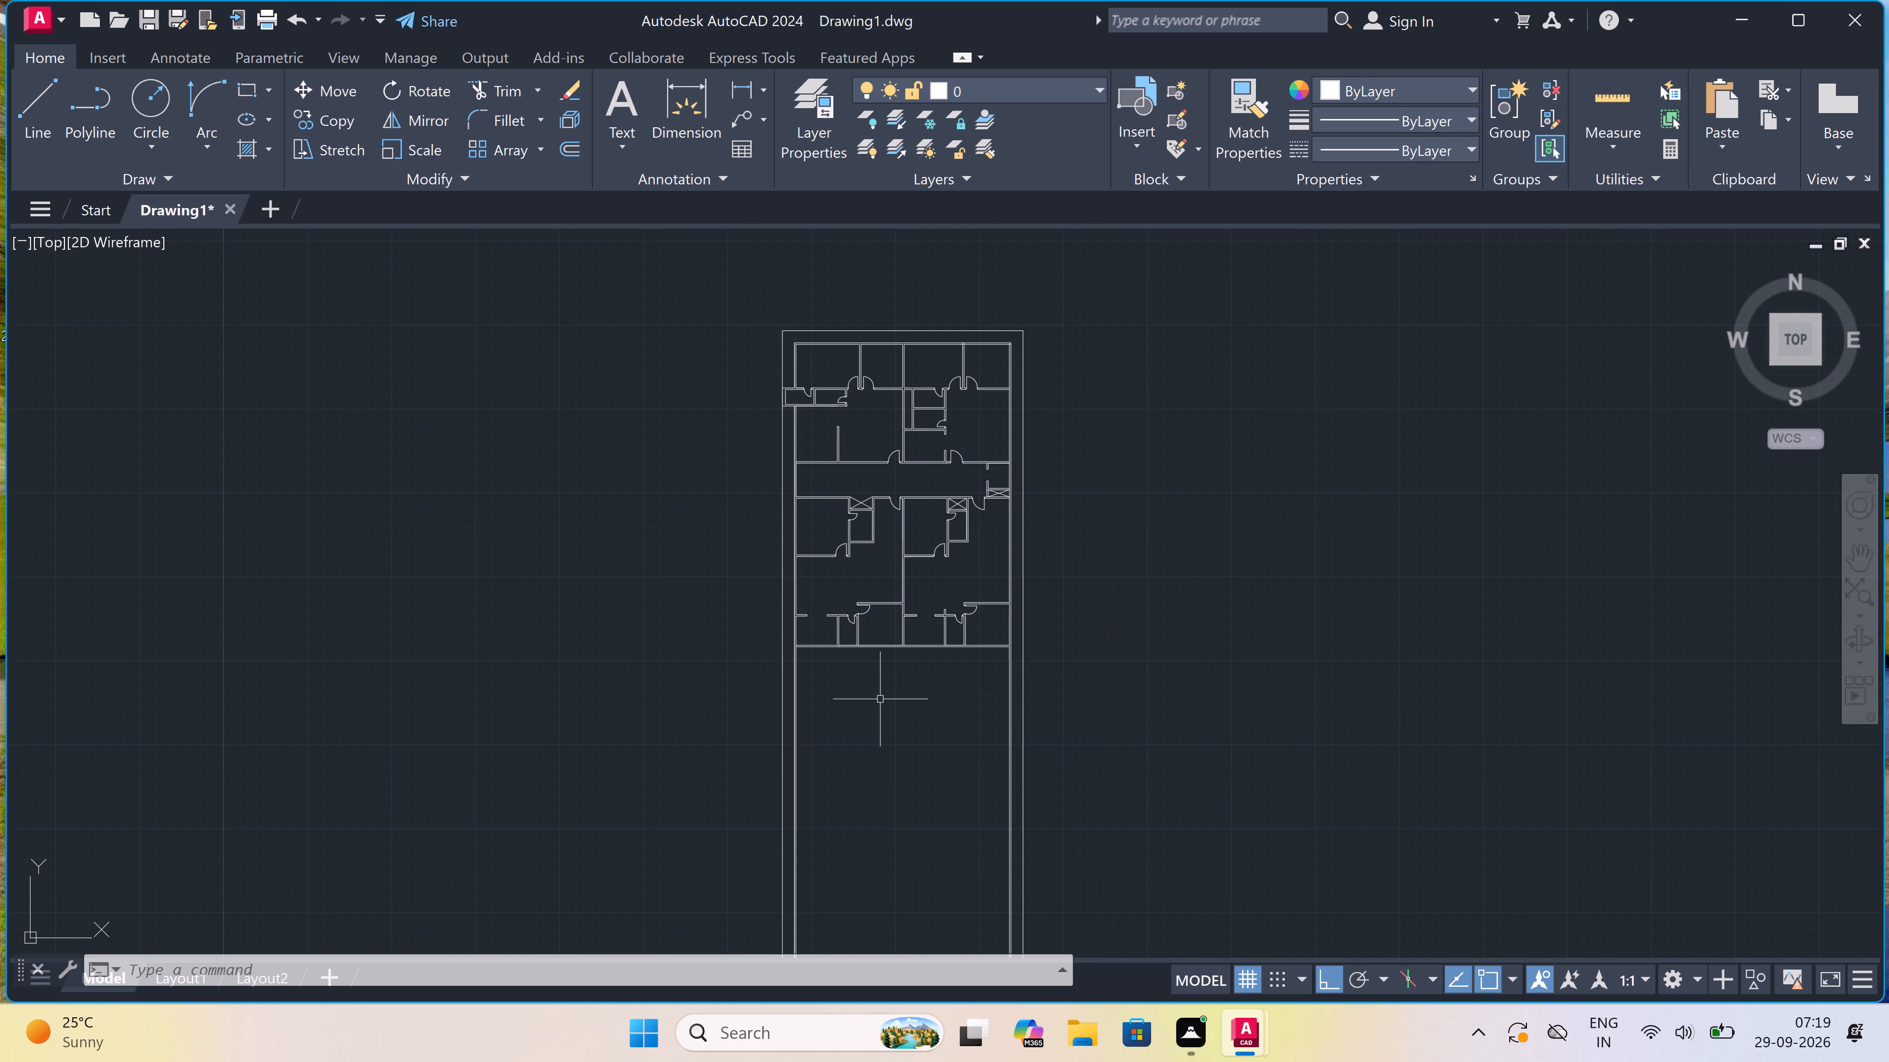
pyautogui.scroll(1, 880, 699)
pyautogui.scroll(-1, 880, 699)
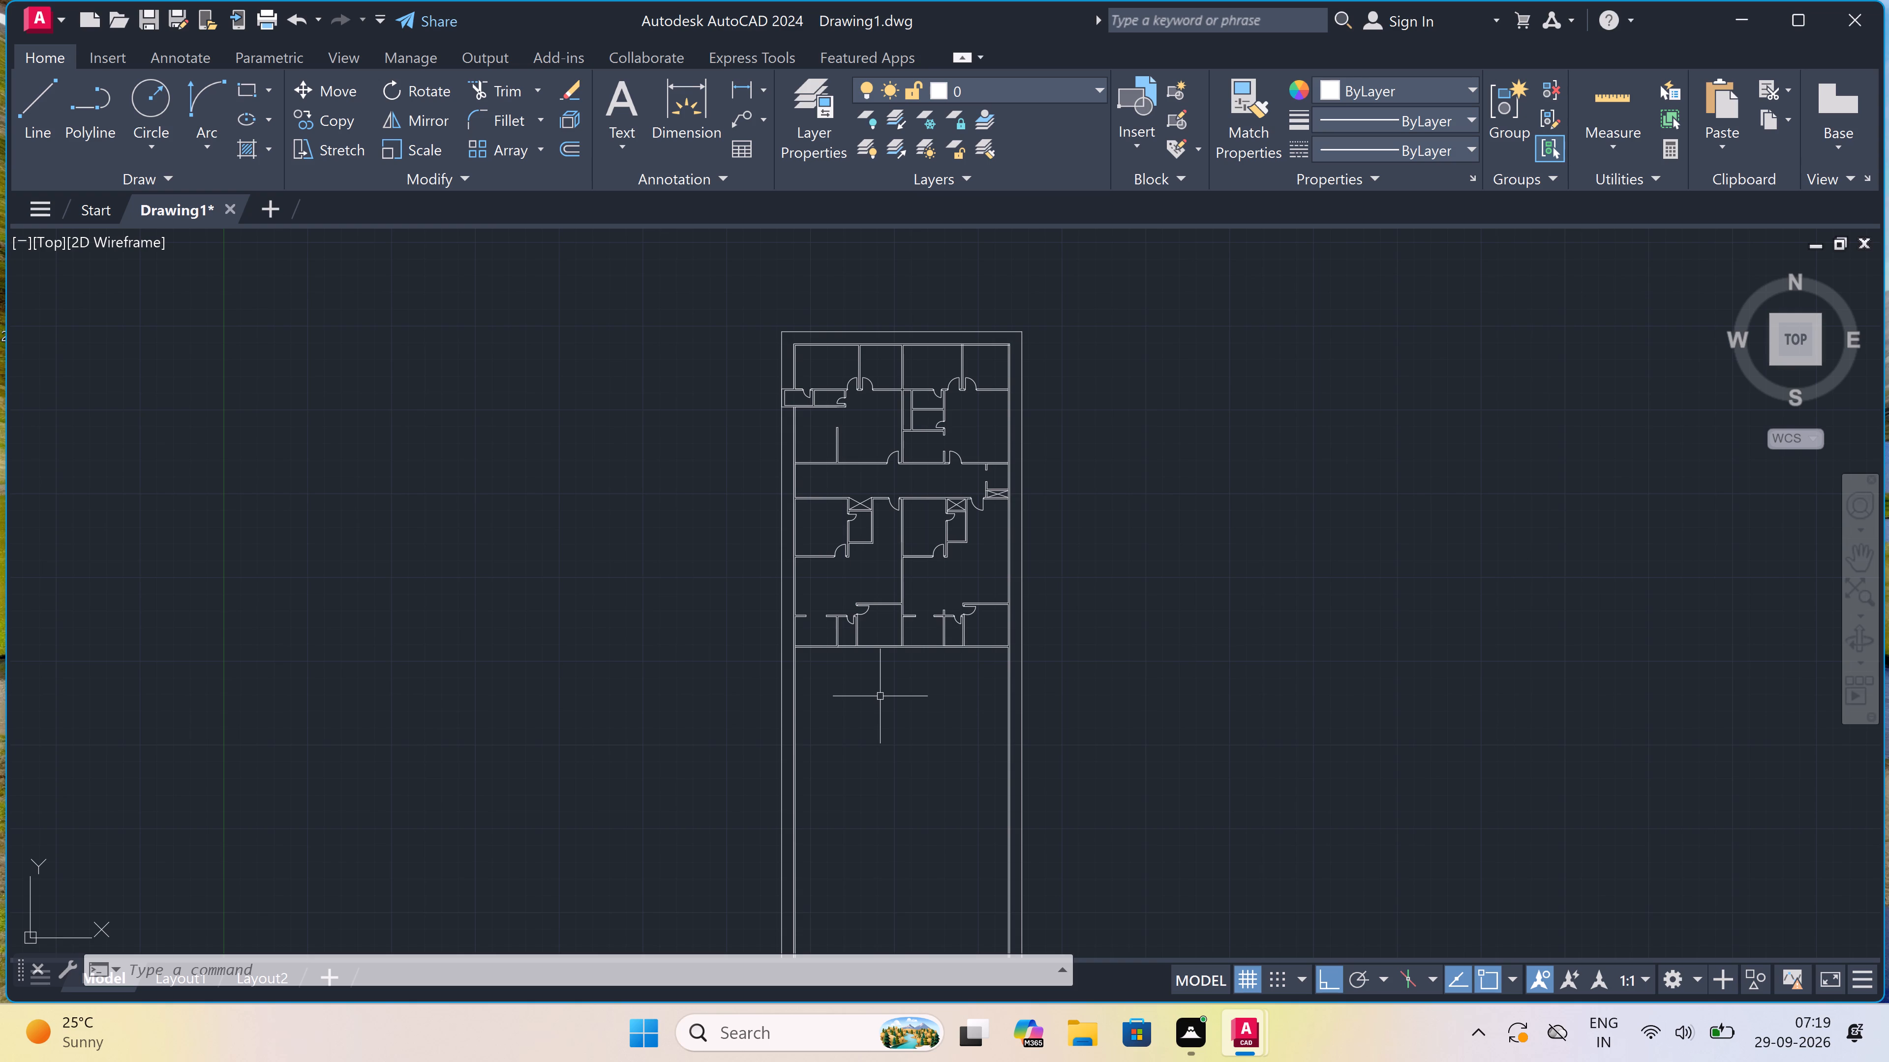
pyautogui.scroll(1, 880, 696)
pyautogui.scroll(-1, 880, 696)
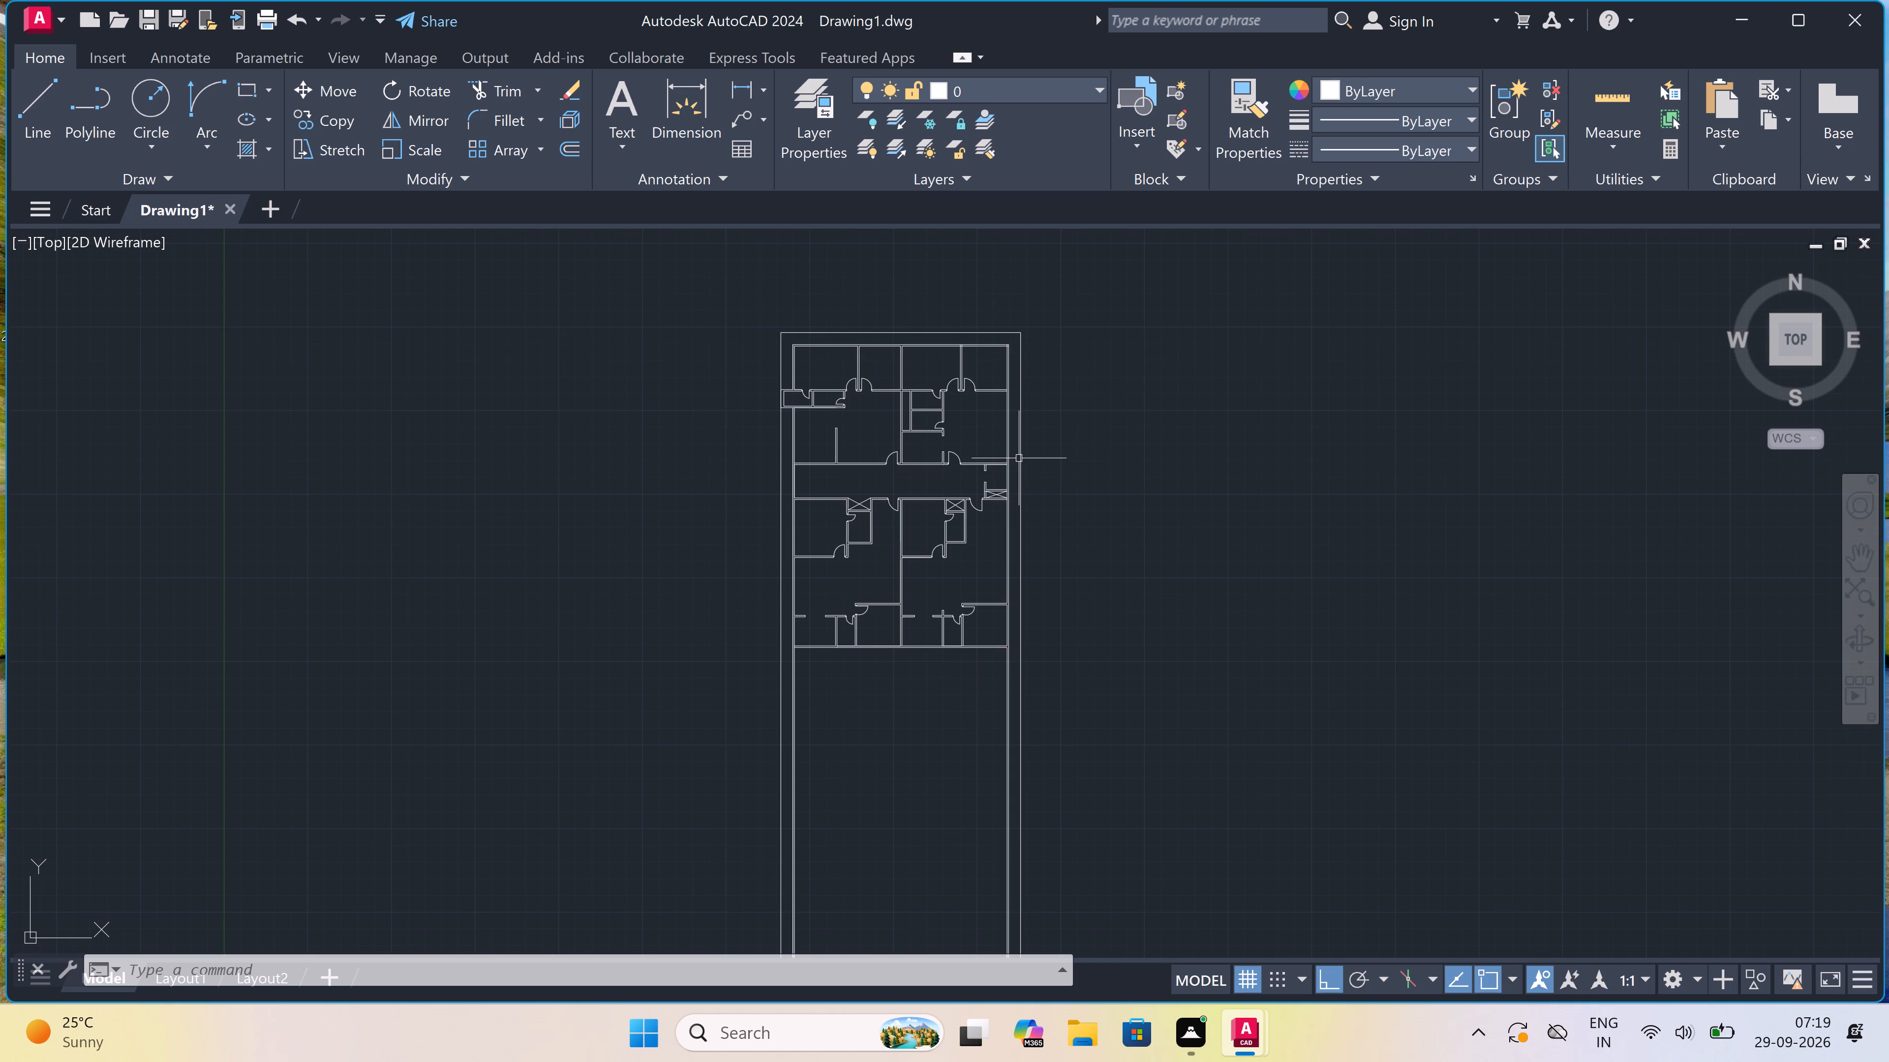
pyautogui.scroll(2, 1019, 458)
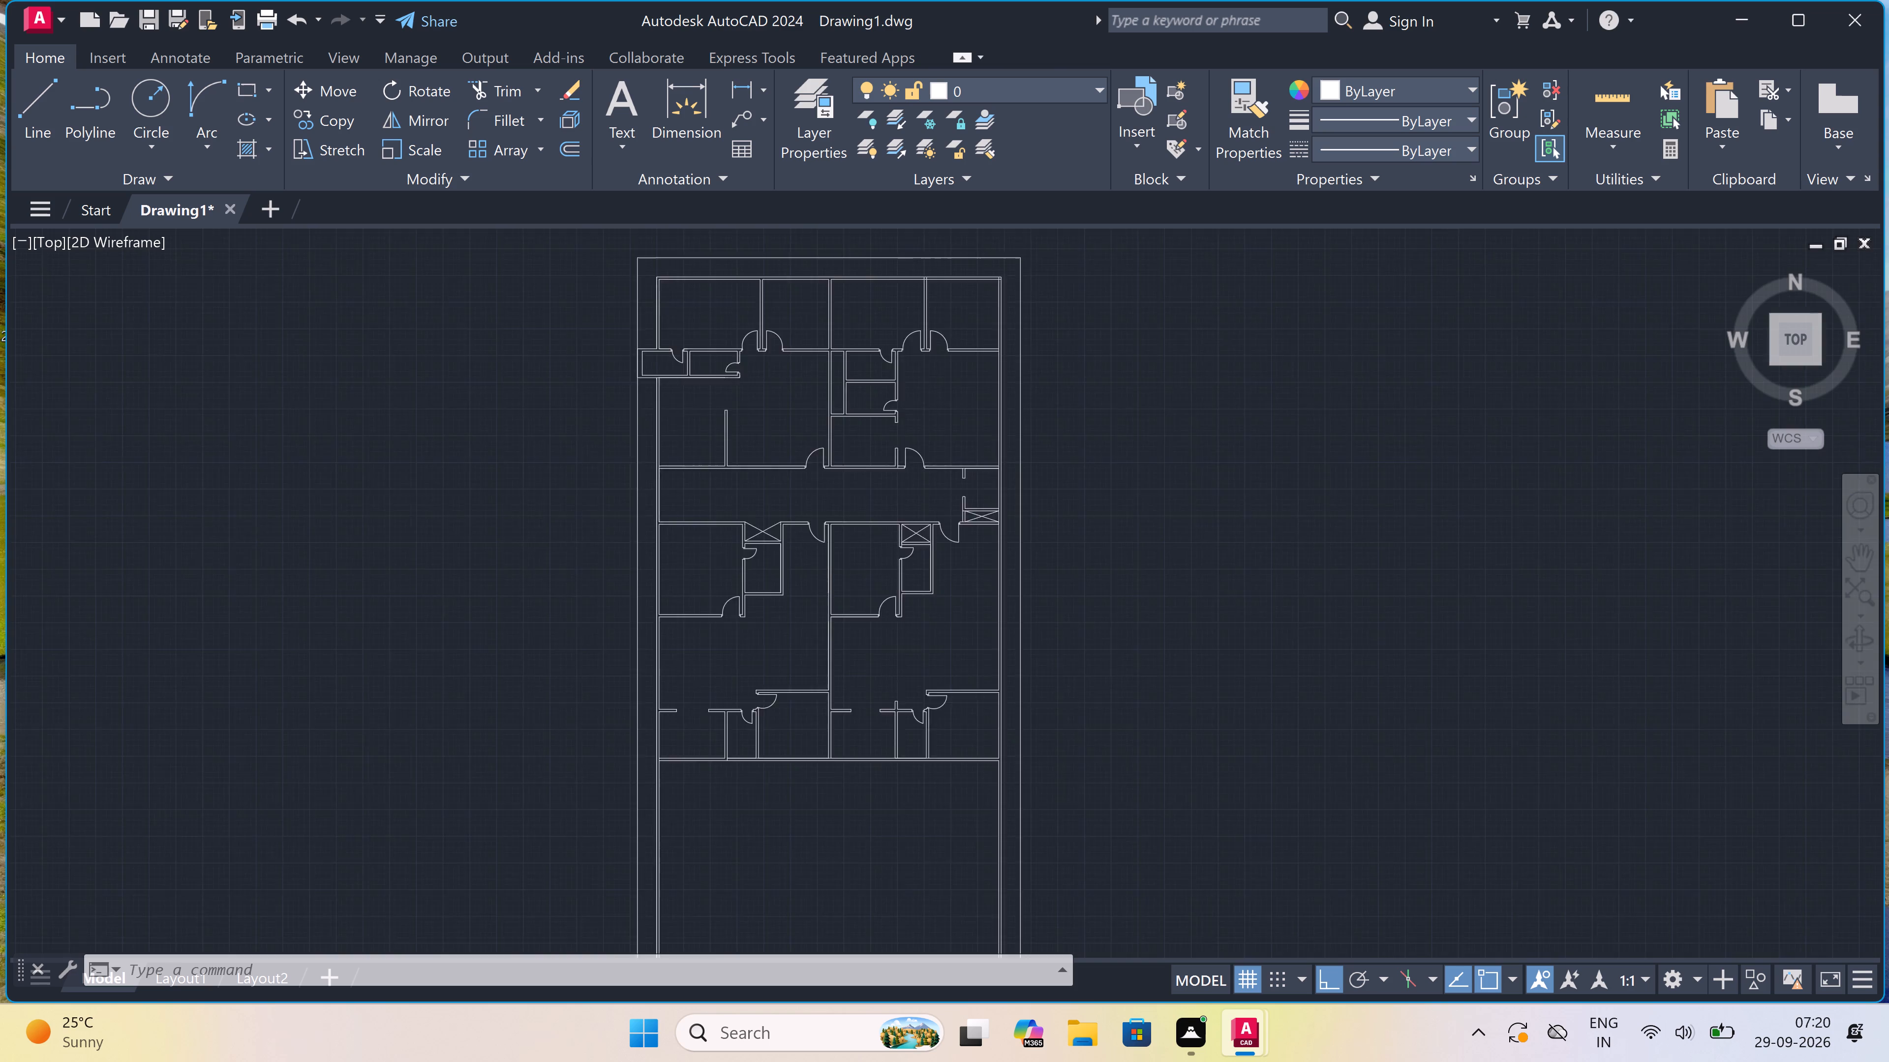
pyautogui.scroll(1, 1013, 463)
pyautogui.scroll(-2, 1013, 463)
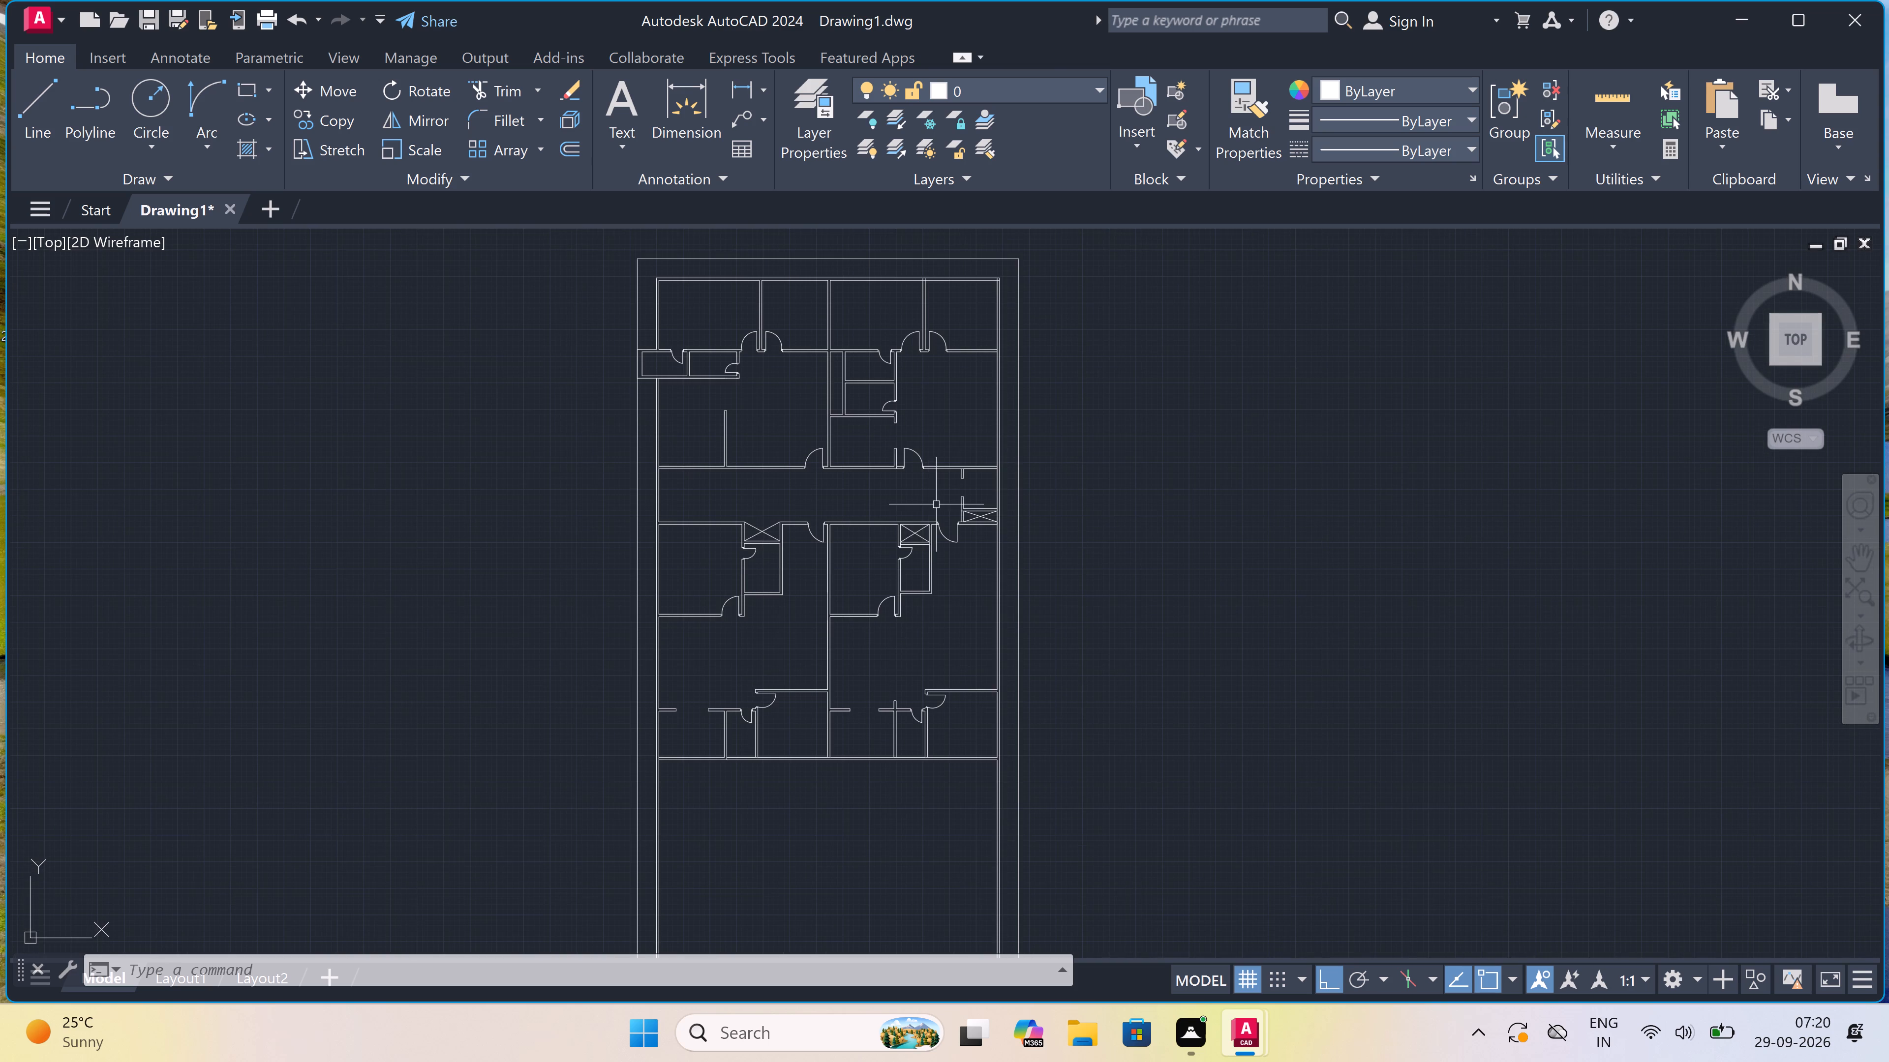
# Draw a 2' window in the wall south of the western crossed shaft, with a mid-wall line between end lines spanning both wall faces.
pyautogui.scroll(3, 764, 539)
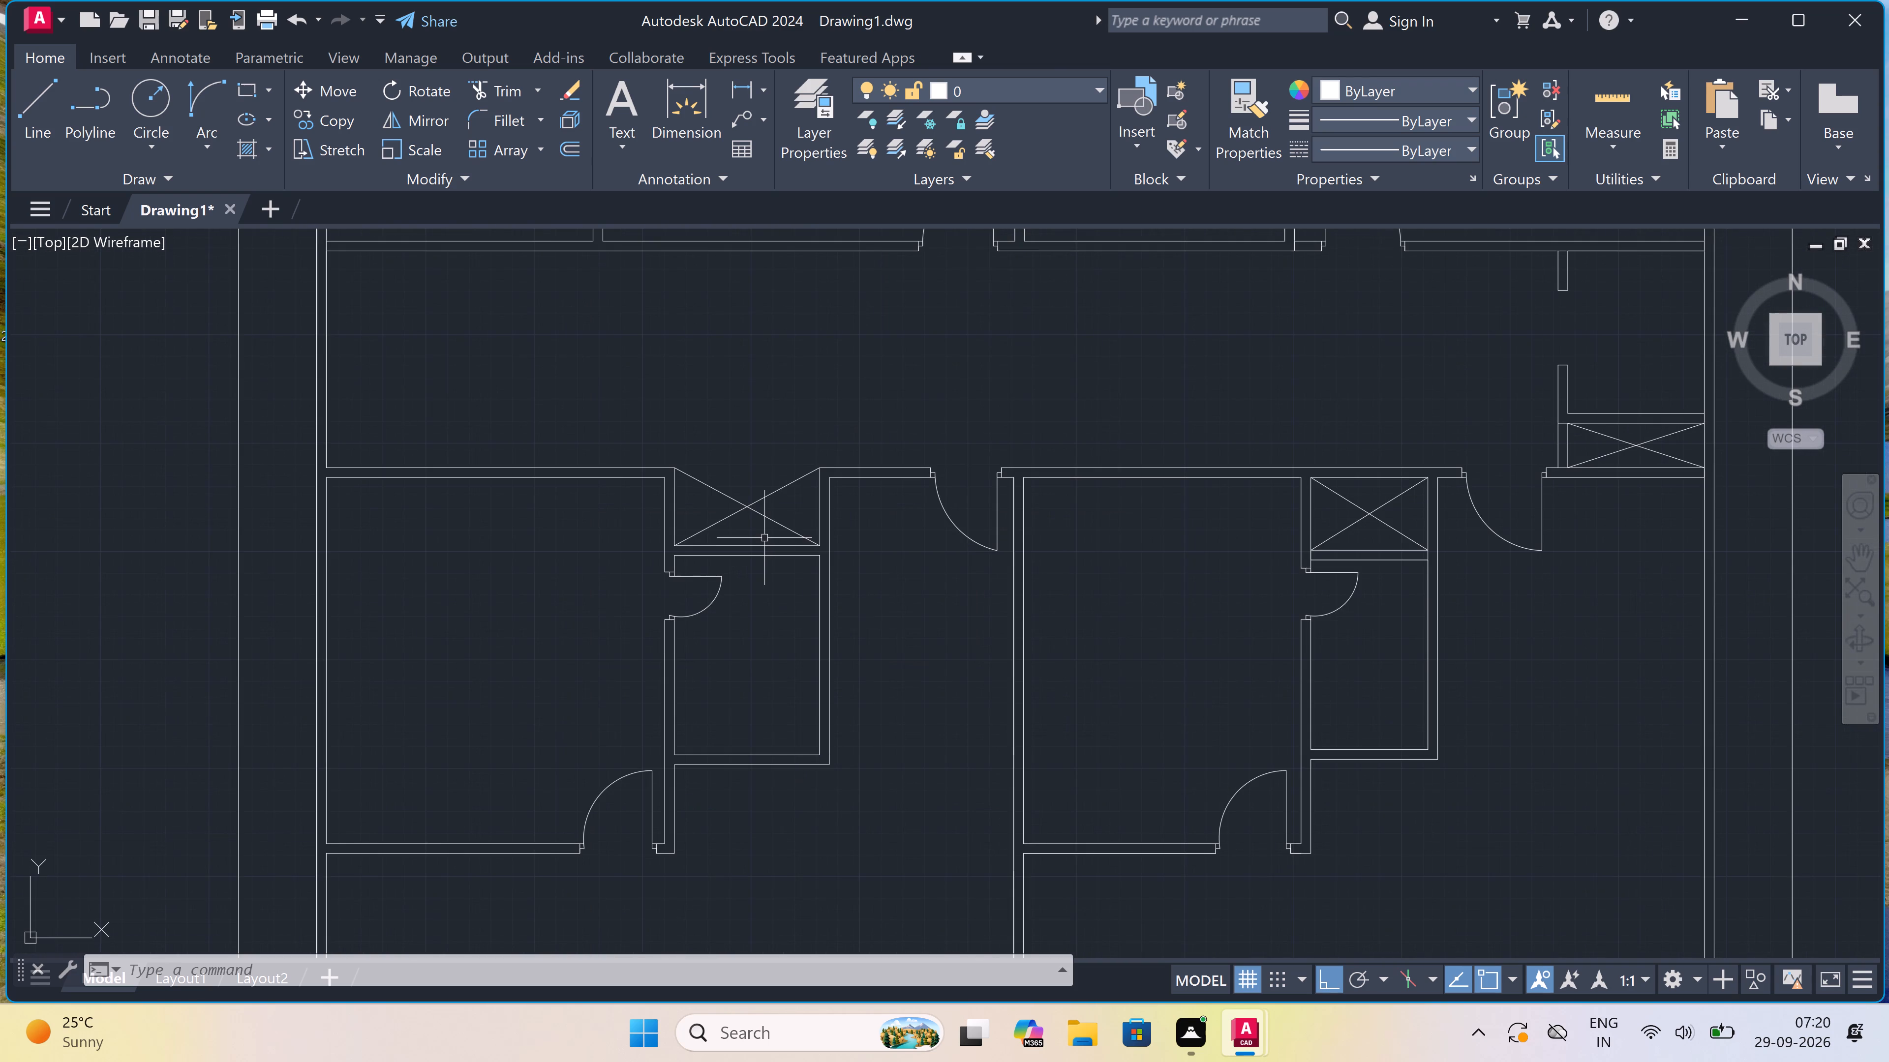
pyautogui.scroll(1, 755, 530)
pyautogui.write('l')
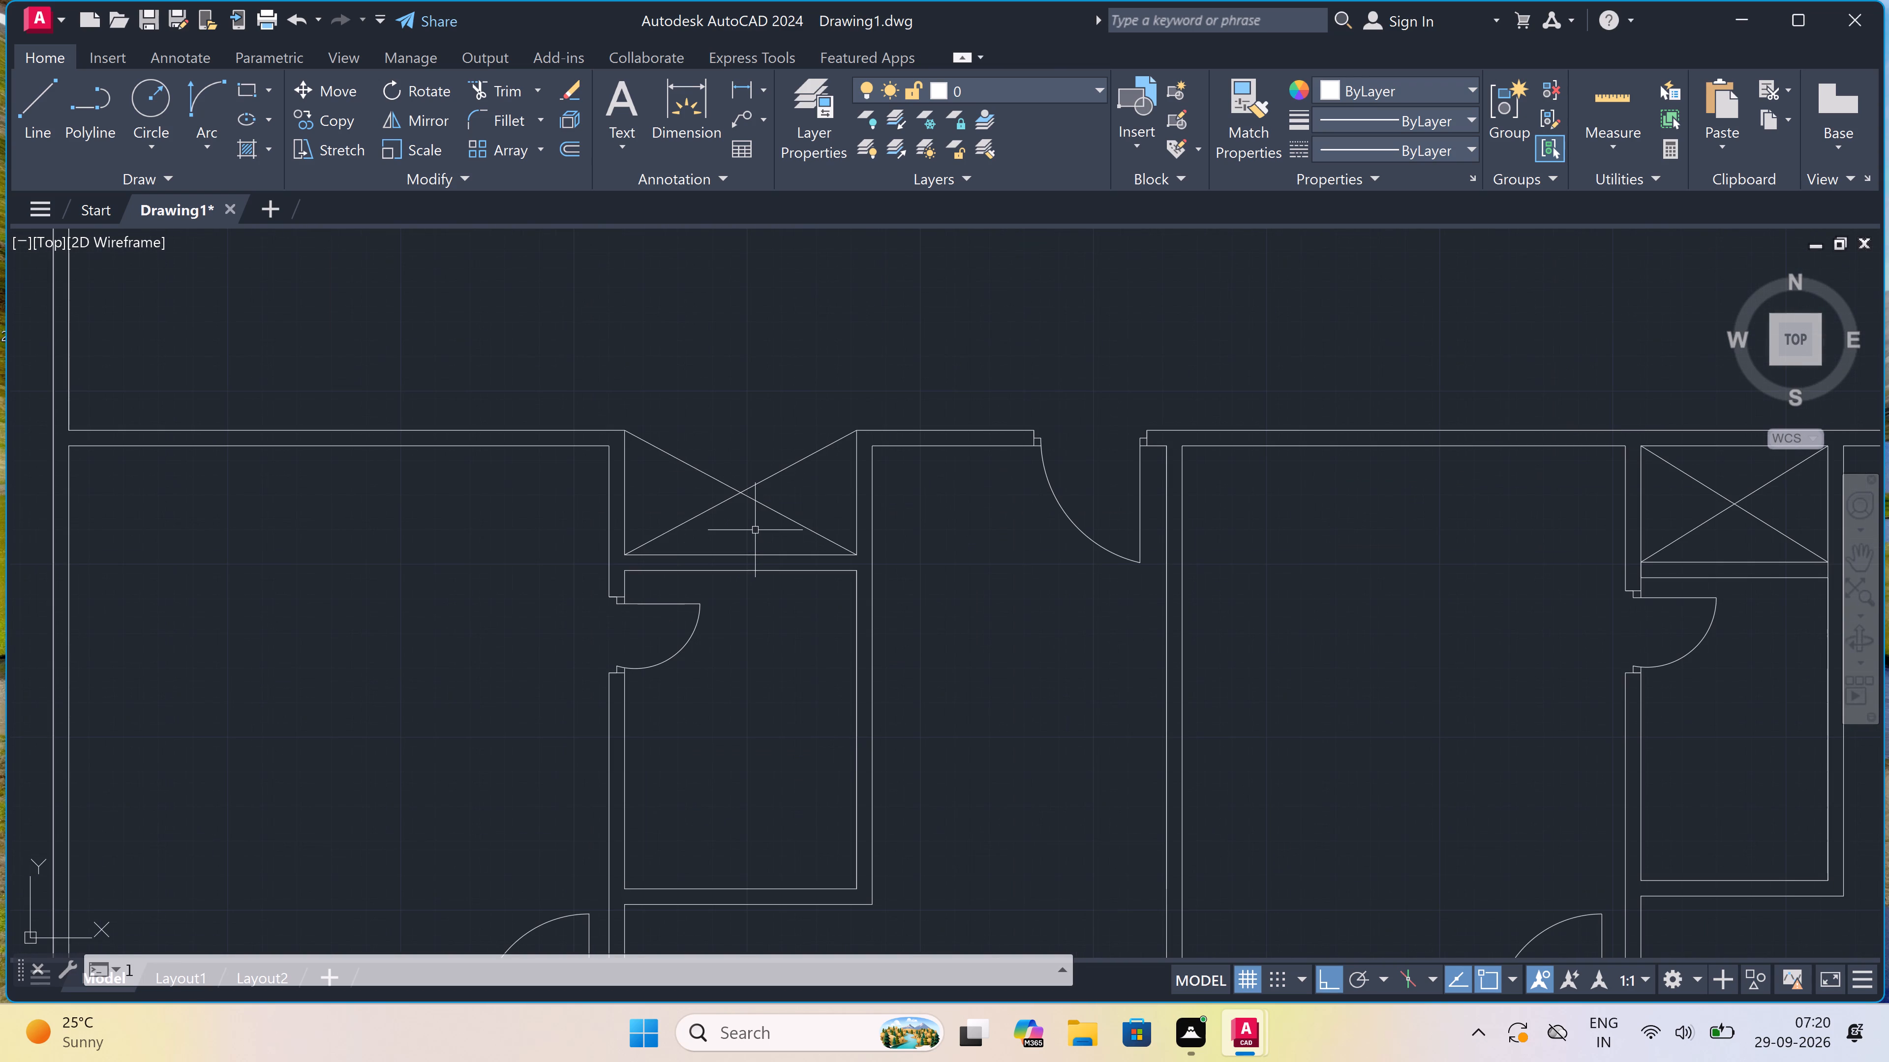
pyautogui.press('space')
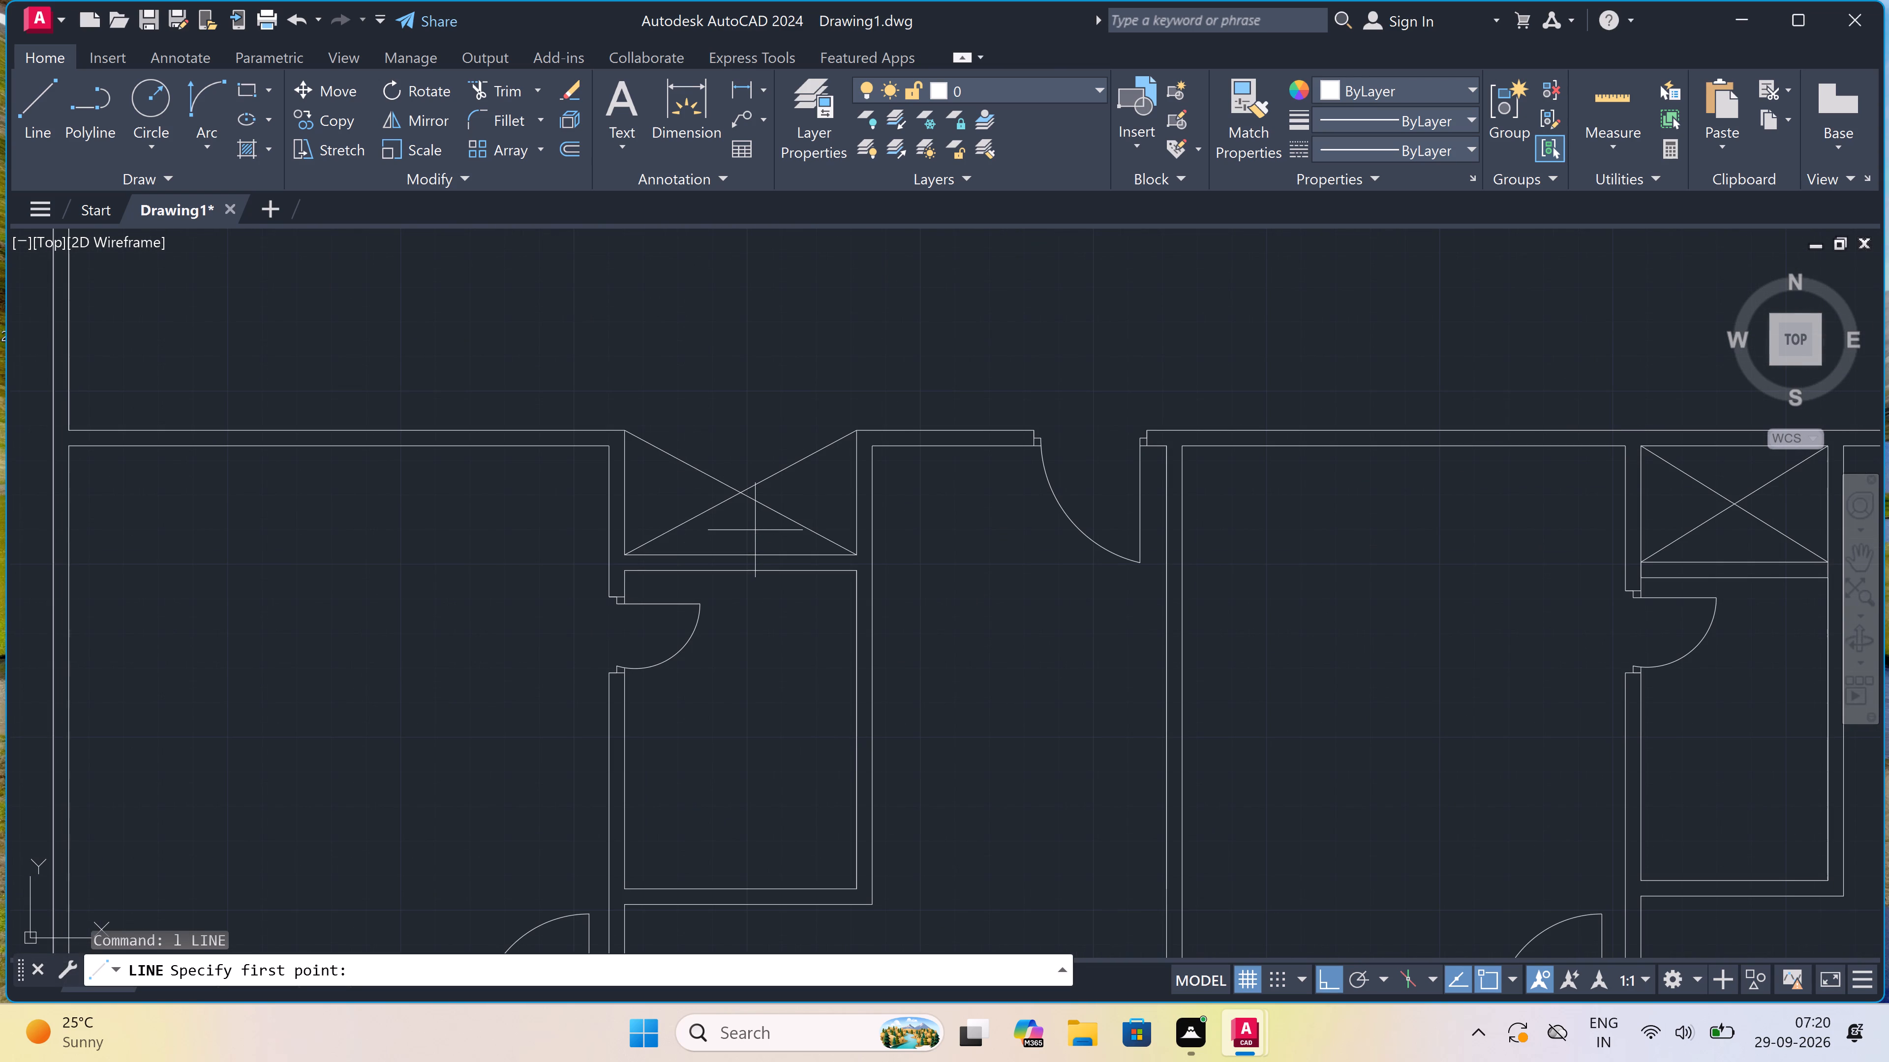
pyautogui.scroll(1, 676, 547)
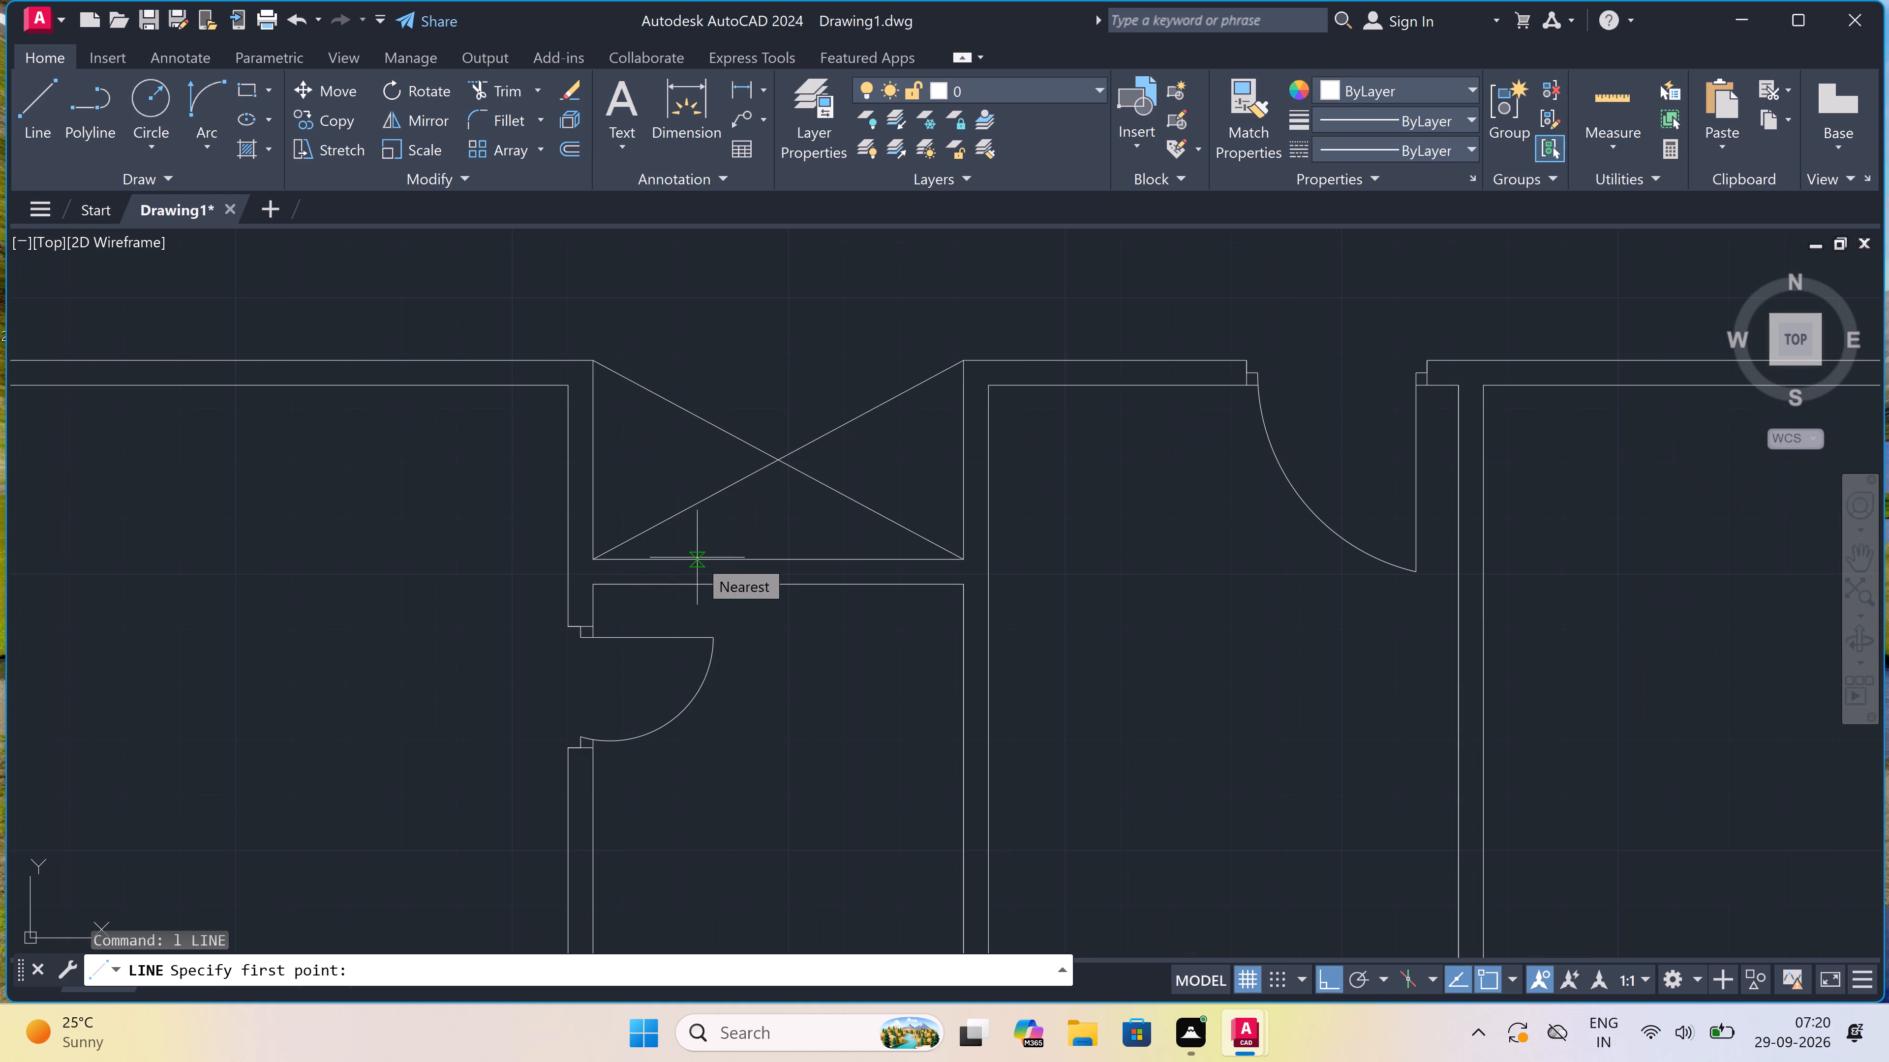
pyautogui.click(697, 558)
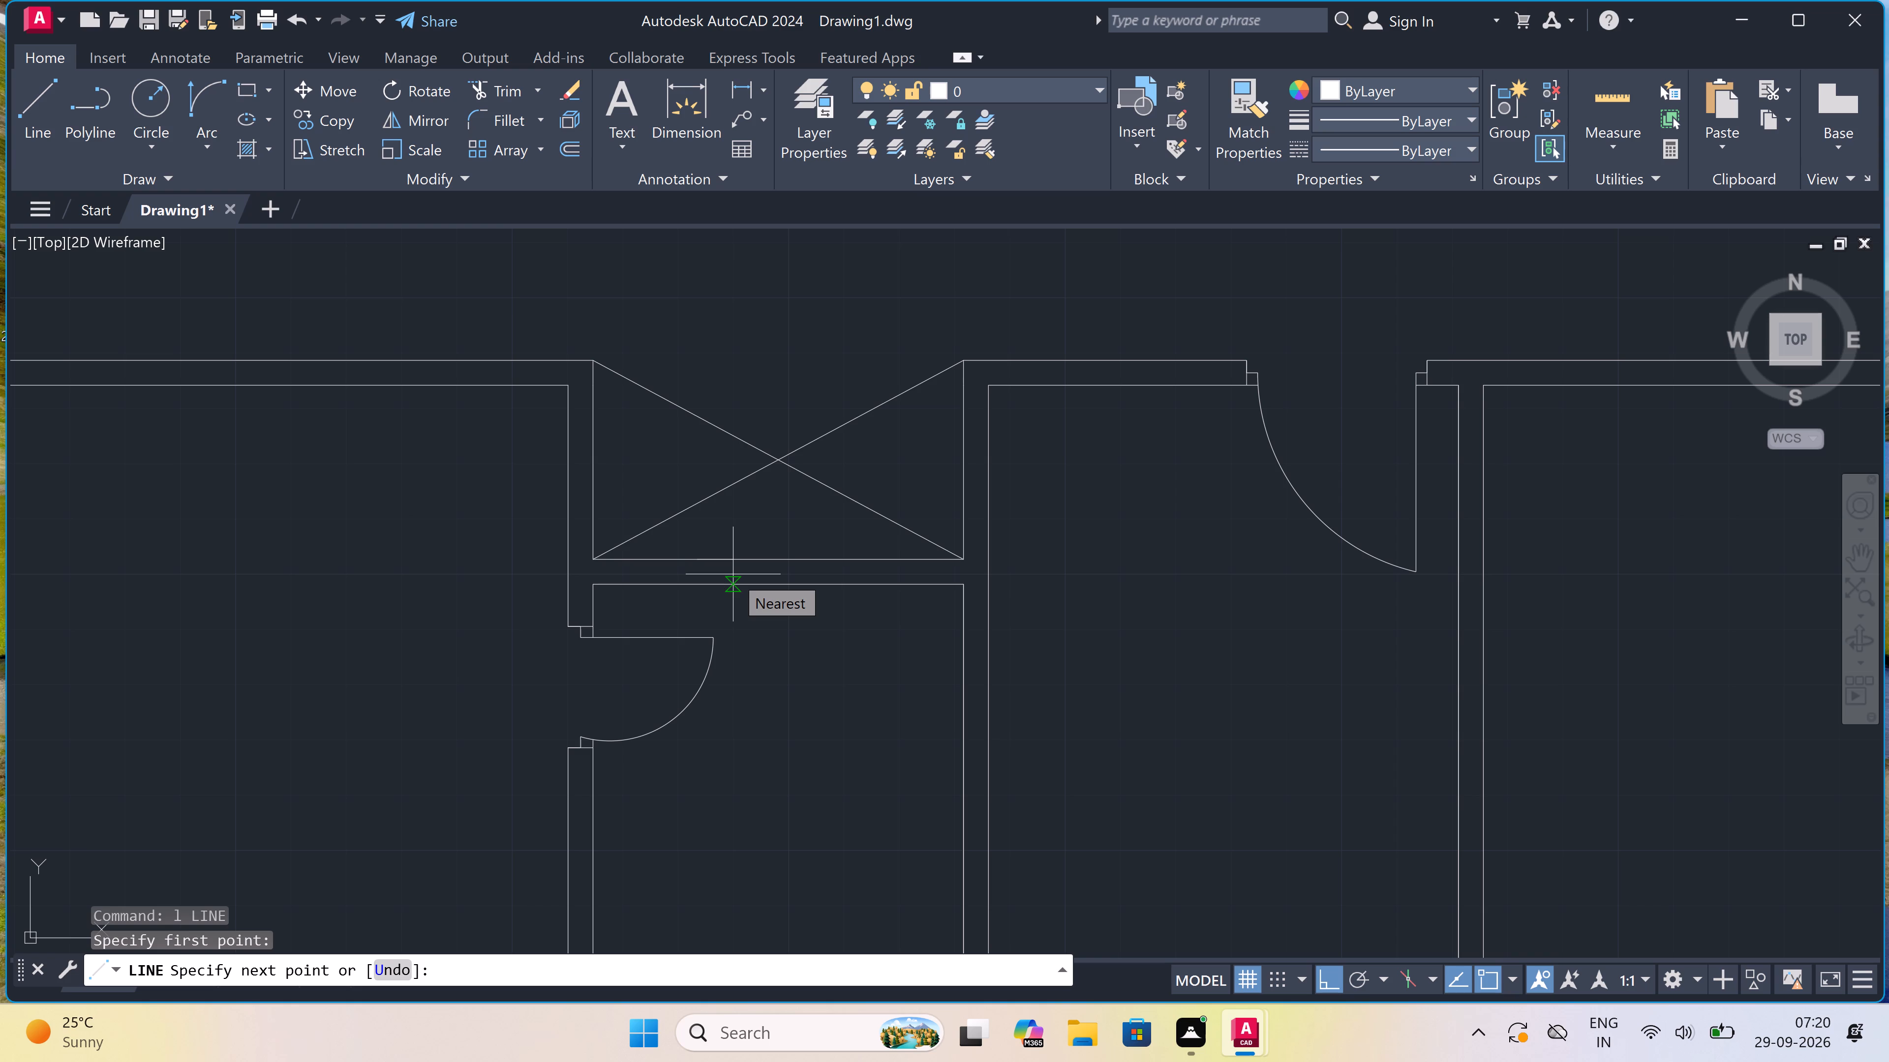
pyautogui.scroll(2, 733, 574)
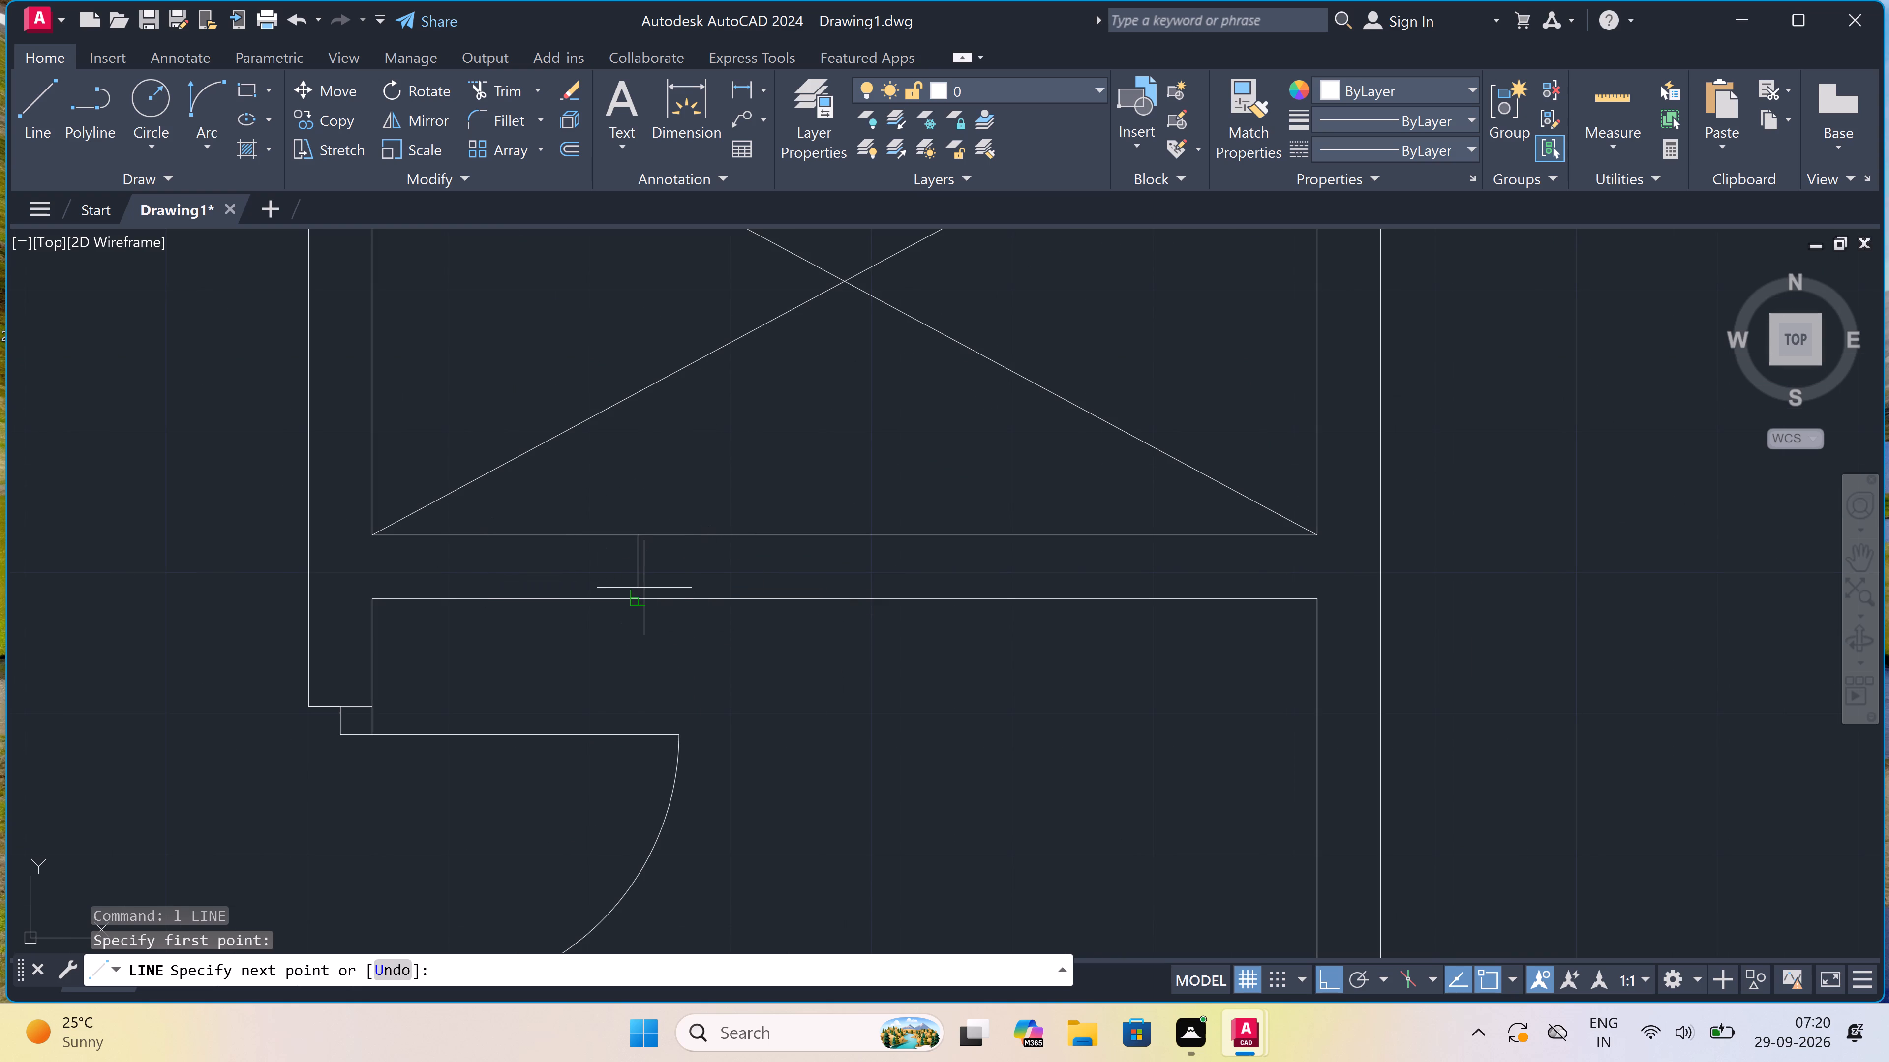
pyautogui.click(638, 596)
pyautogui.click(636, 561)
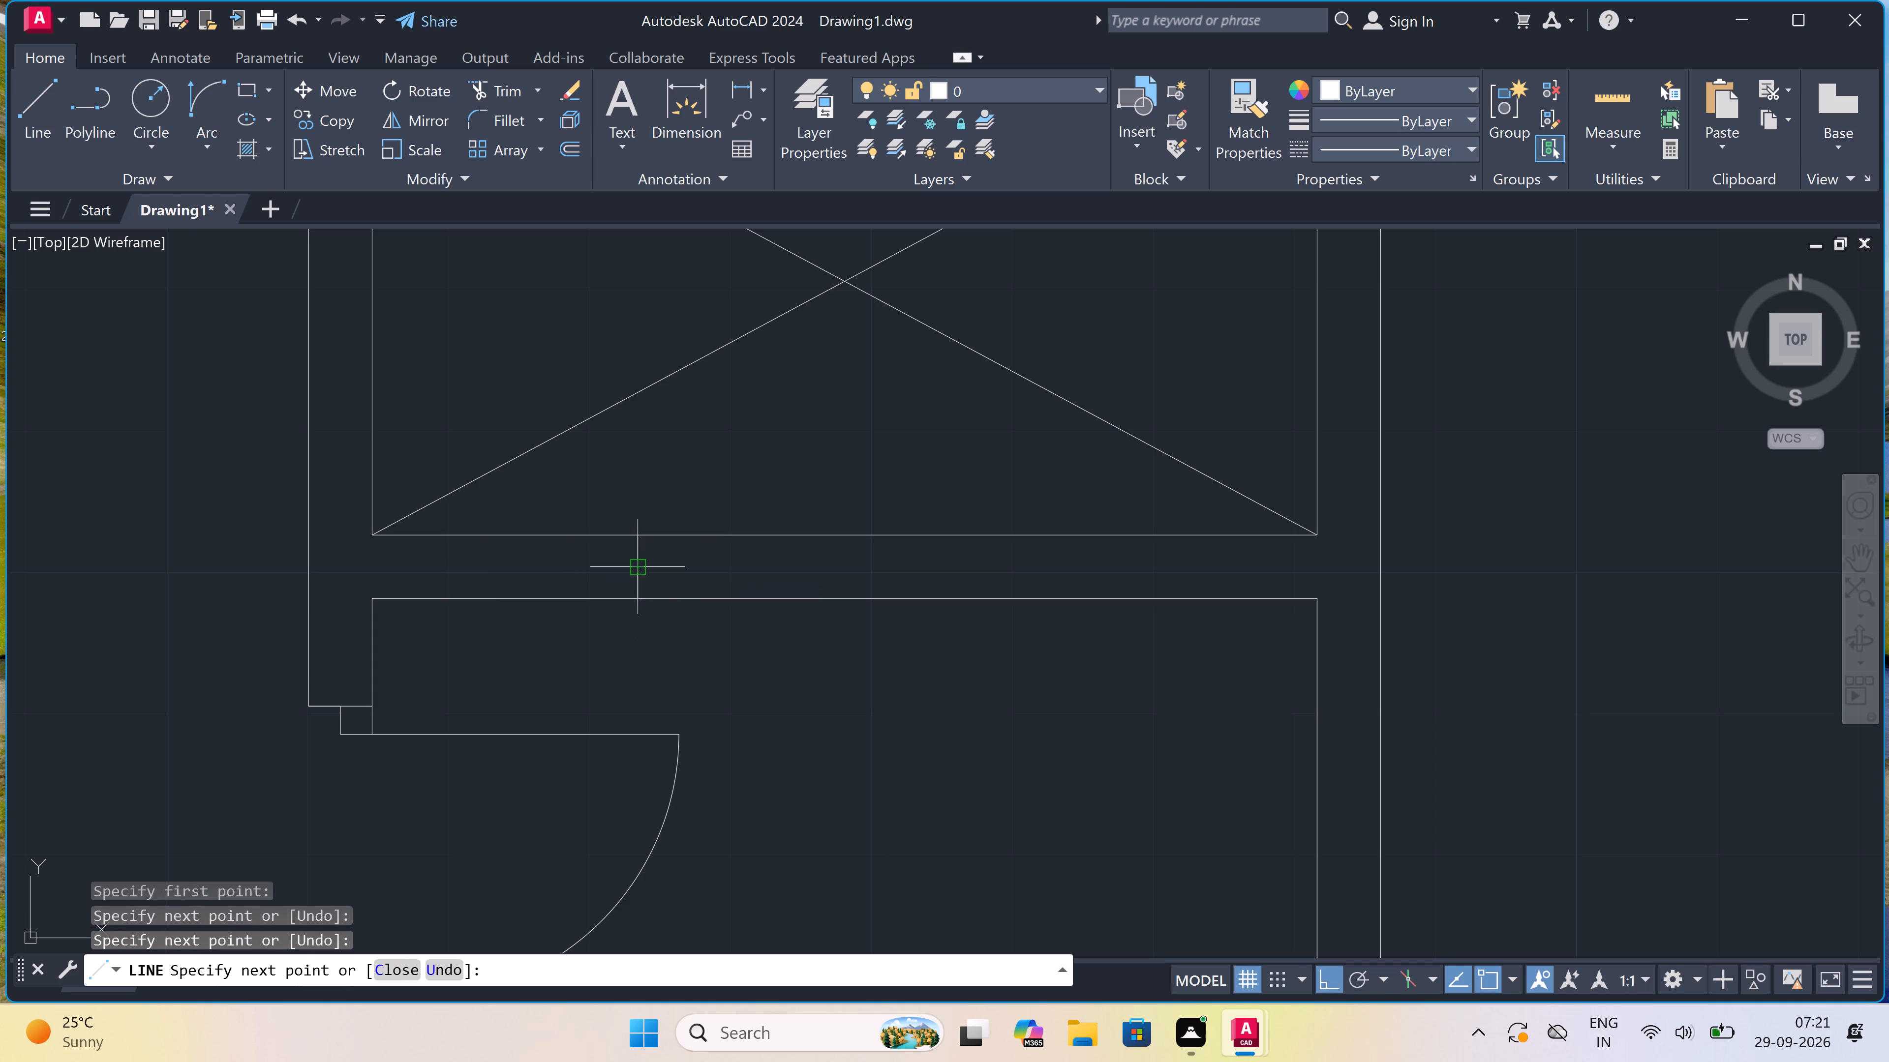
pyautogui.press('2')
pyautogui.write("'")
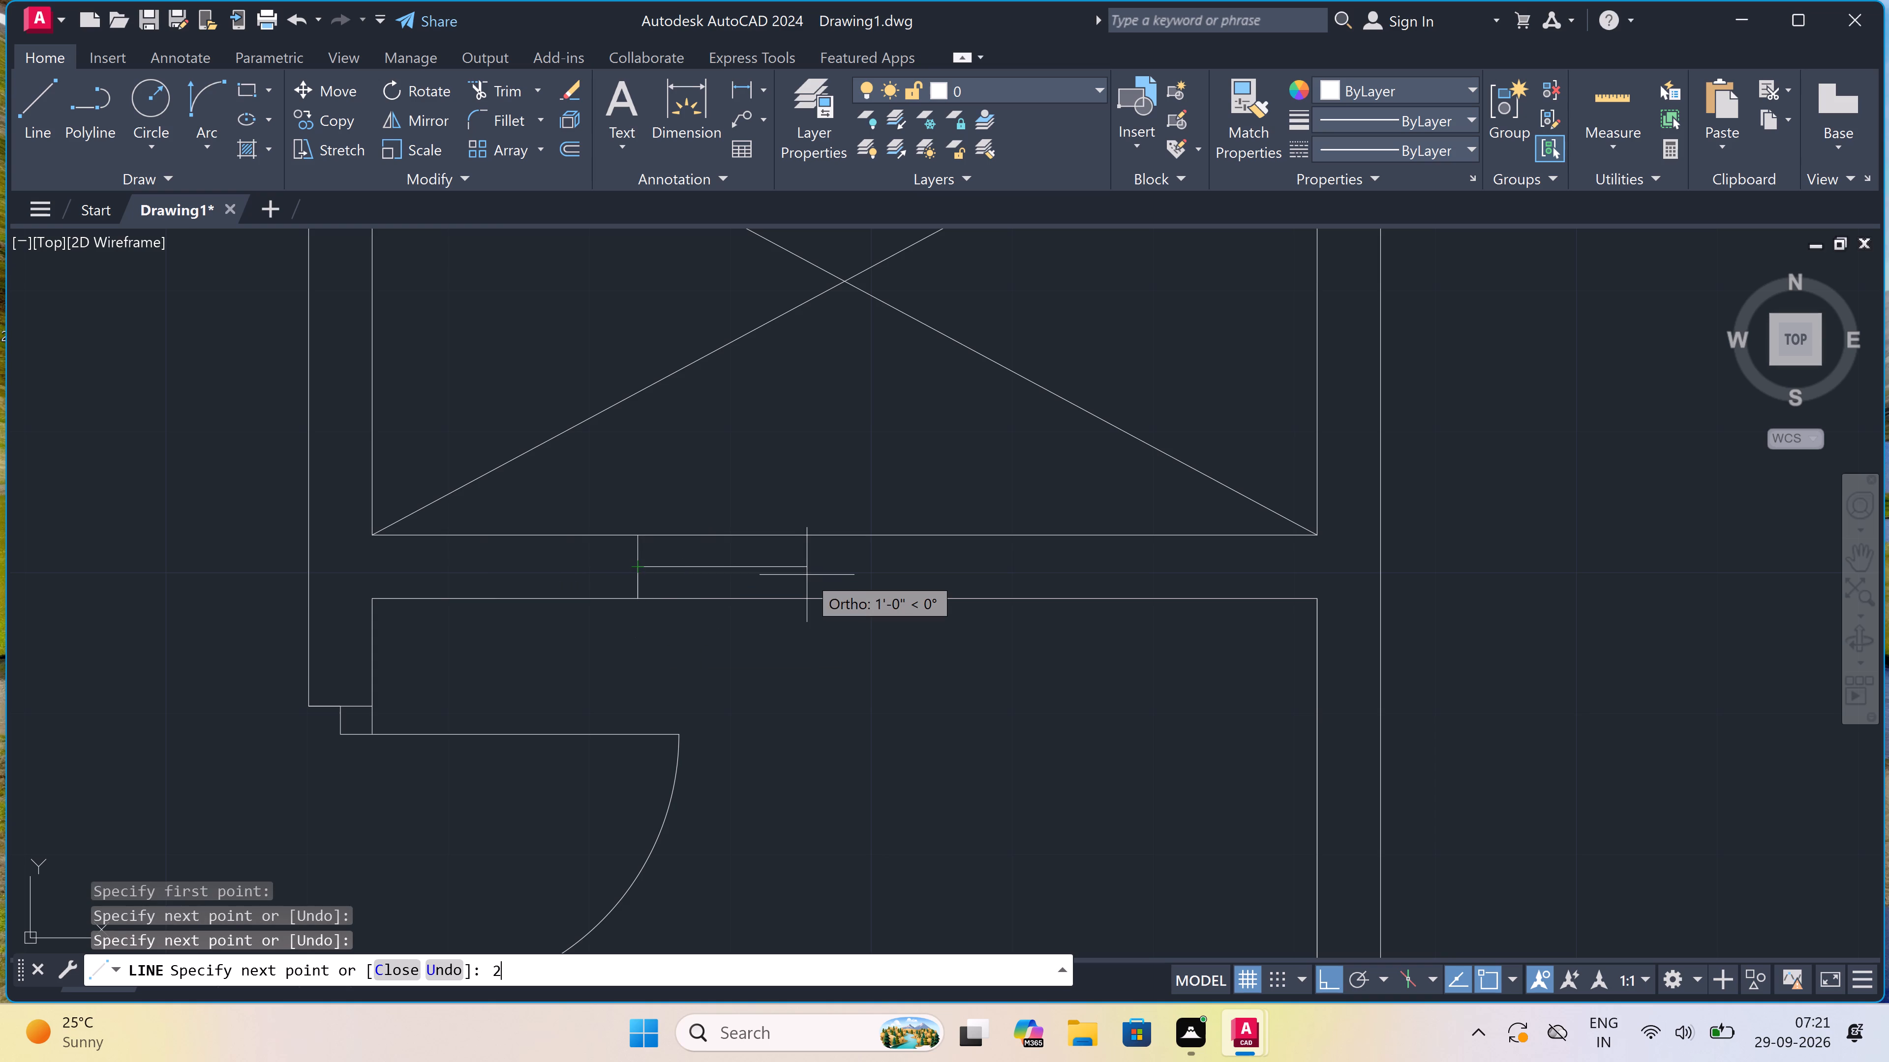
pyautogui.press('space')
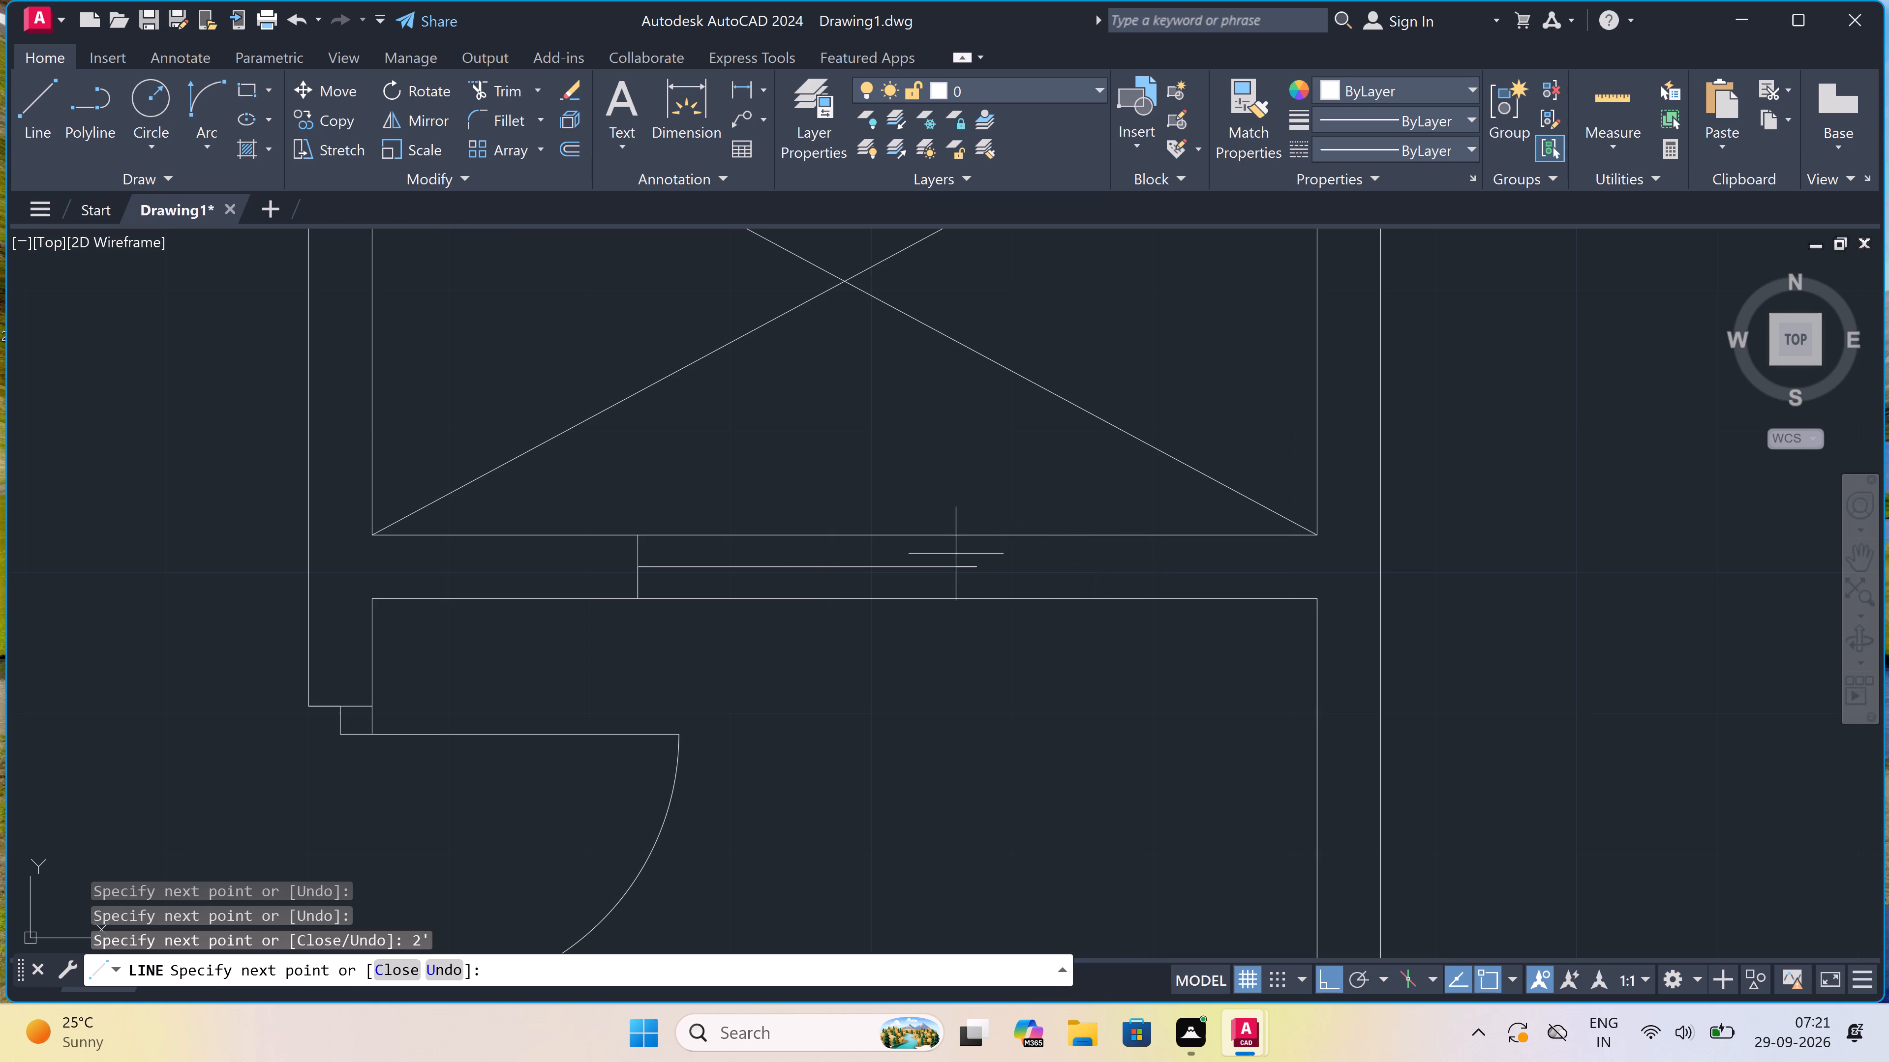
pyautogui.doubleClick(976, 537)
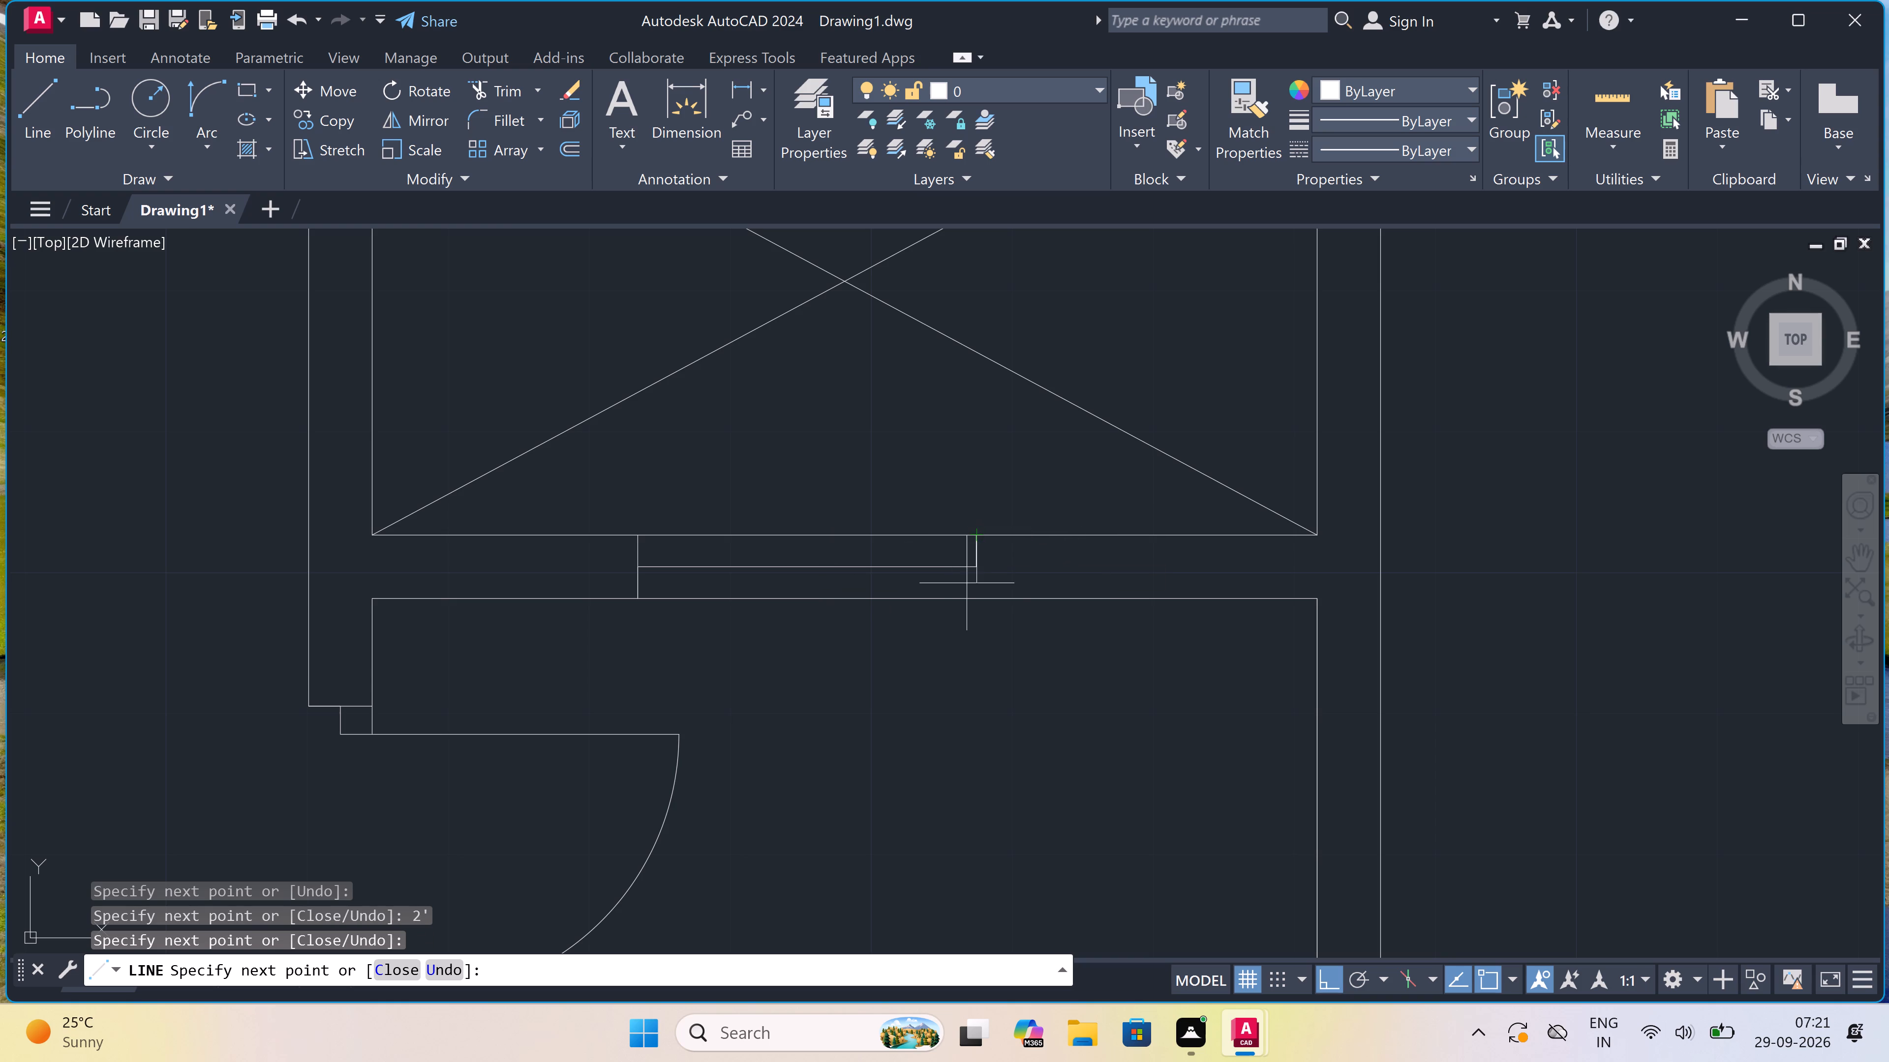
pyautogui.click(983, 593)
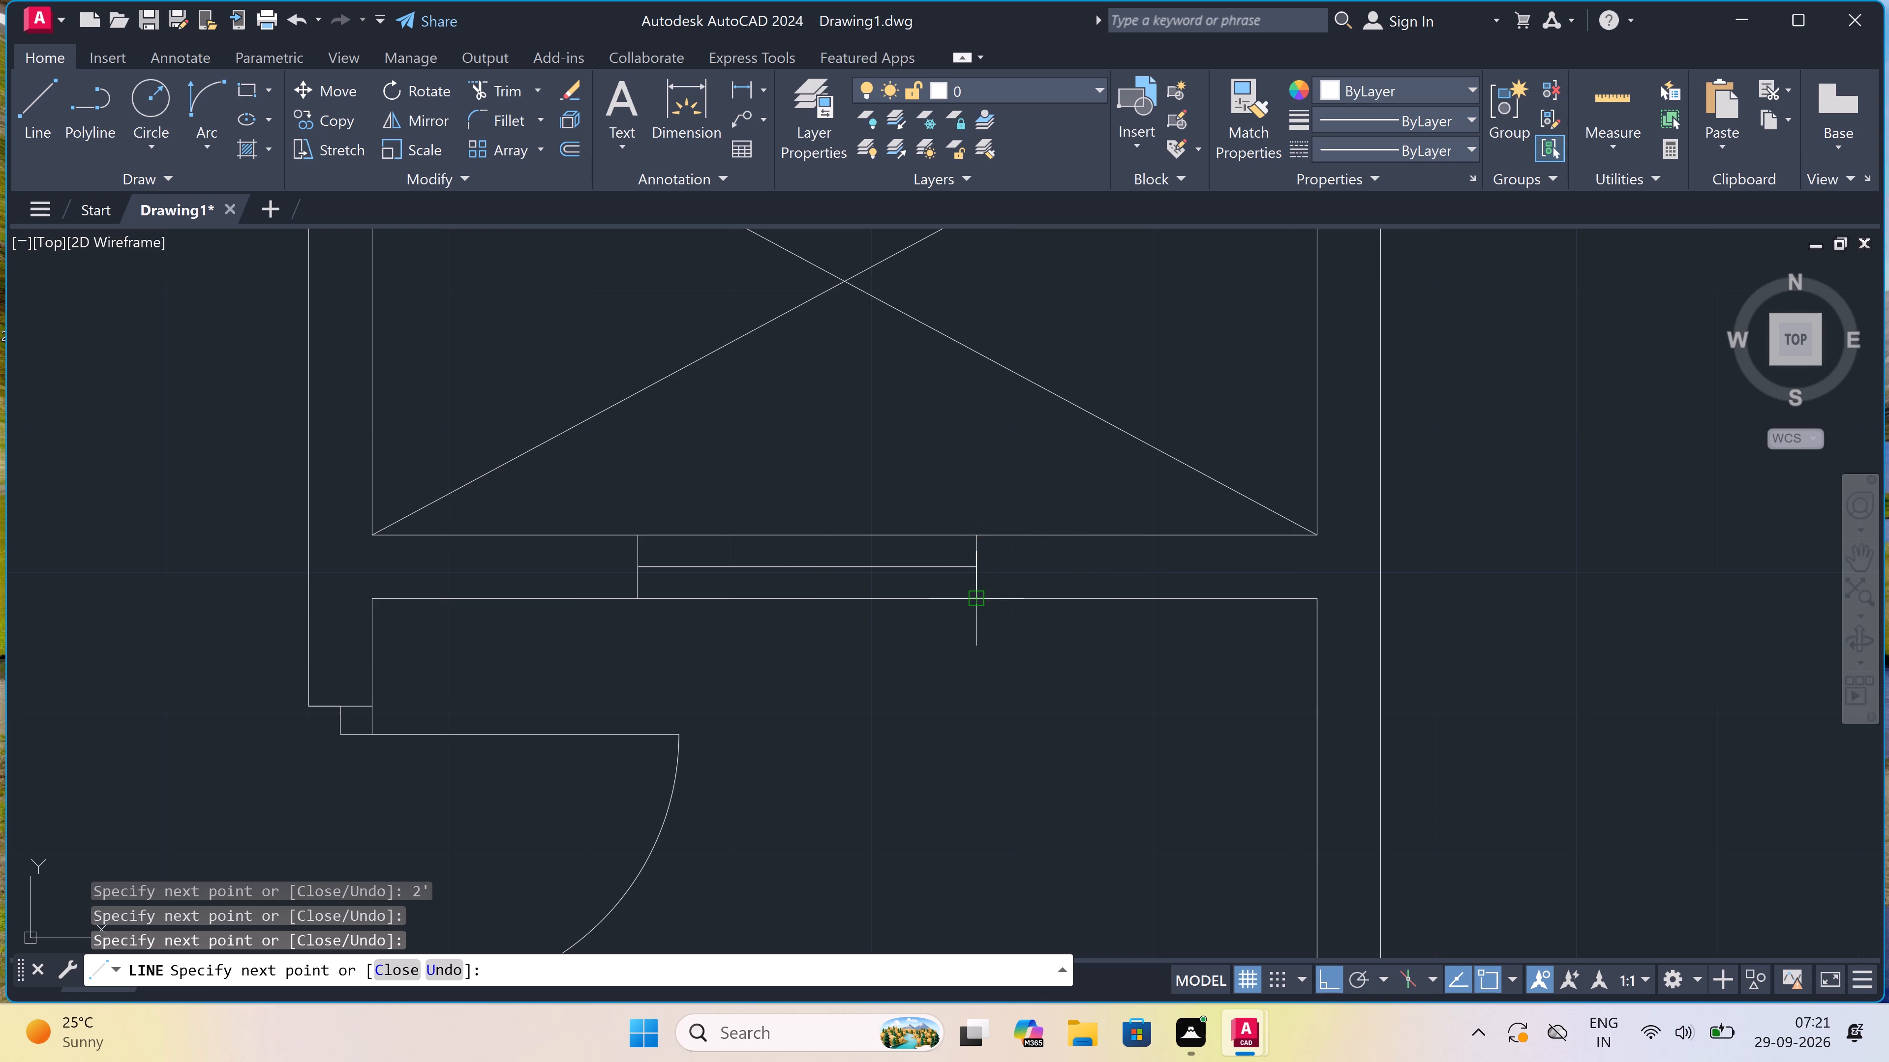
pyautogui.press('Escape')
# Draw a 2' window in the wall south of the eastern crossed shaft, with a mid-wall line between end lines spanning both wall faces.
pyautogui.press('space')
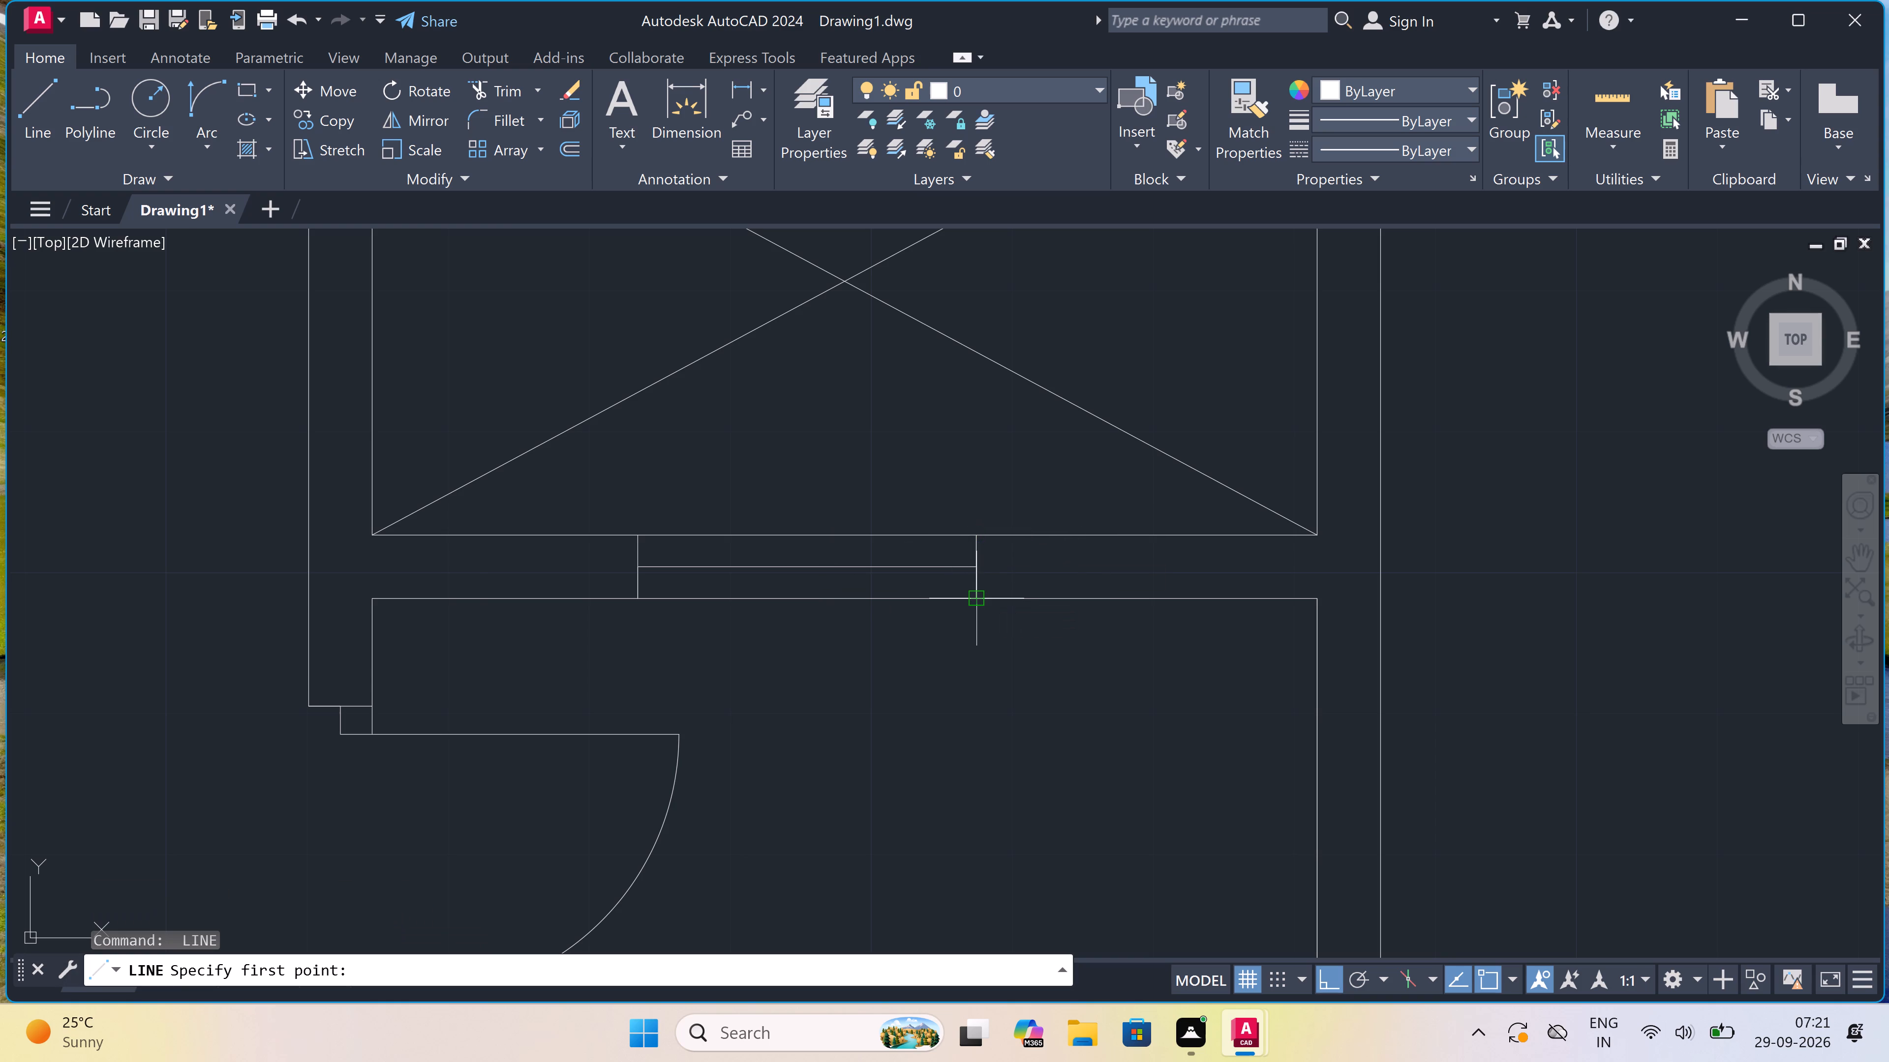
pyautogui.scroll(-4, 742, 559)
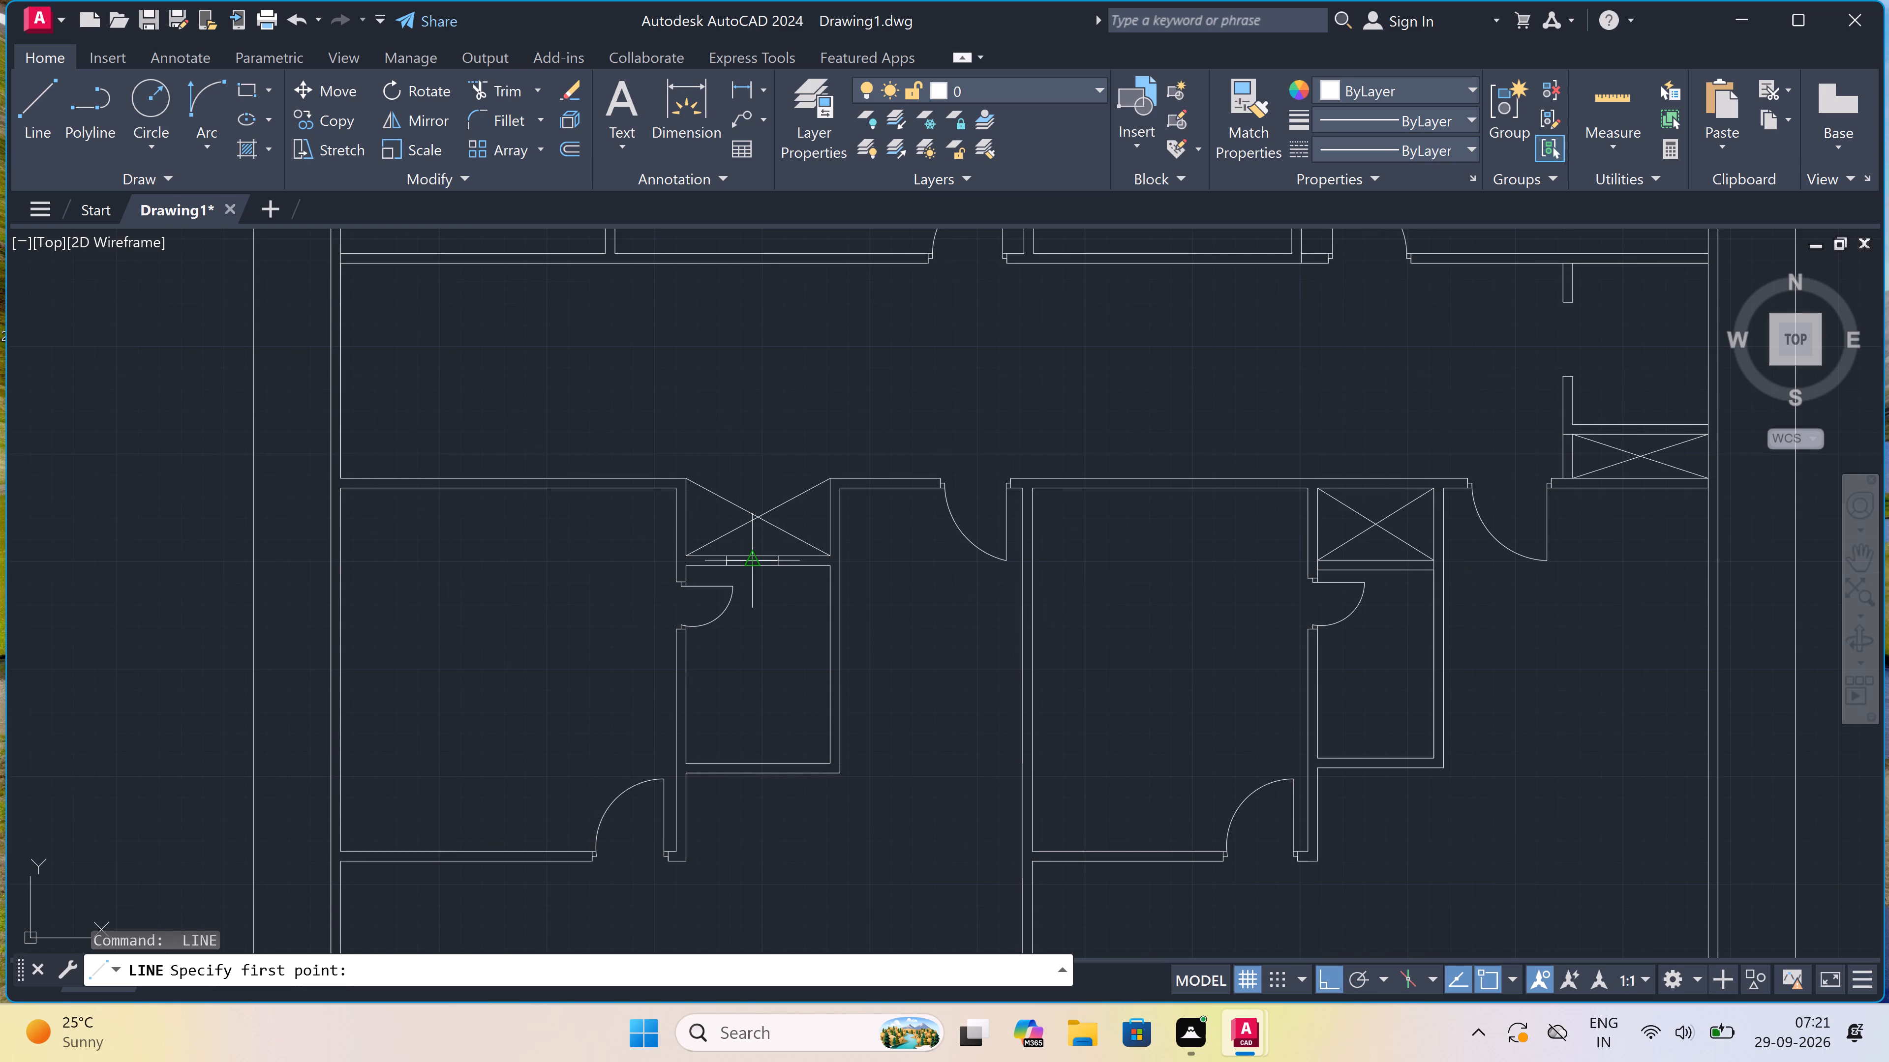
pyautogui.scroll(-2, 610, 575)
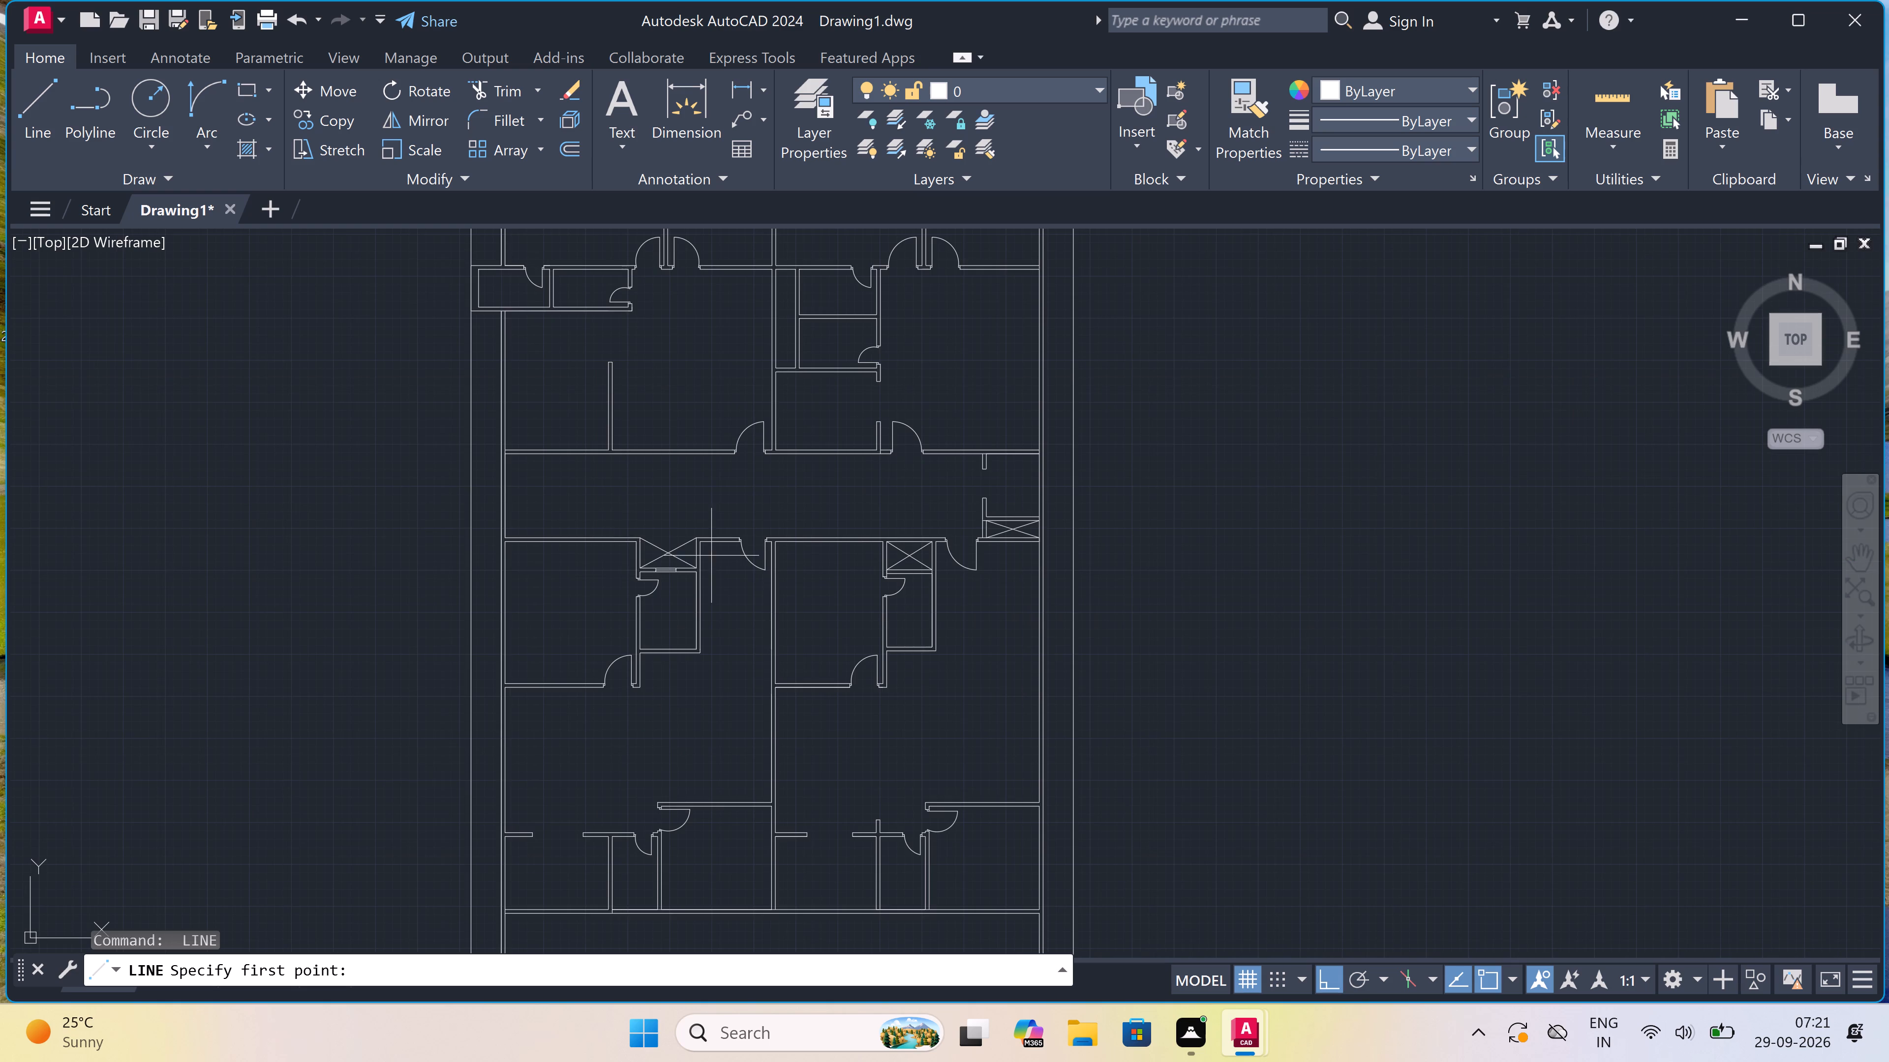
pyautogui.scroll(3, 933, 558)
pyautogui.scroll(1, 823, 617)
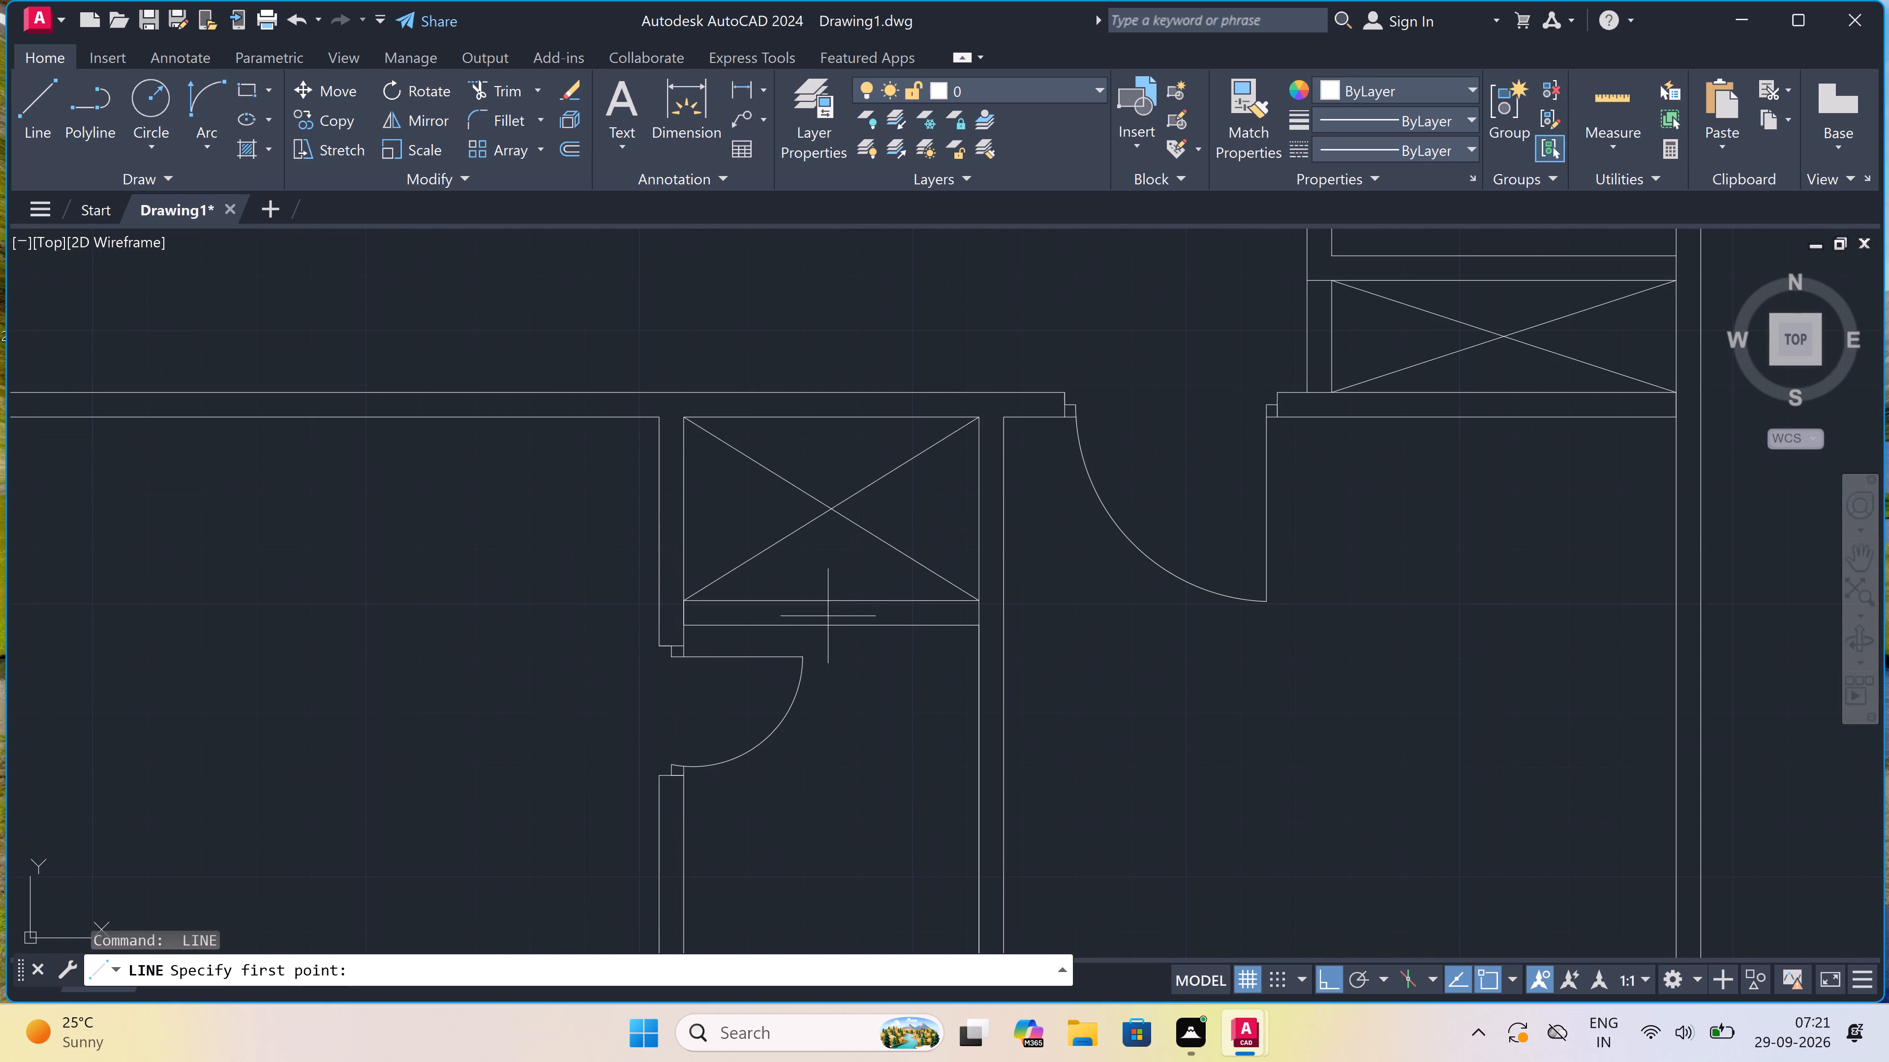
pyautogui.scroll(1, 929, 588)
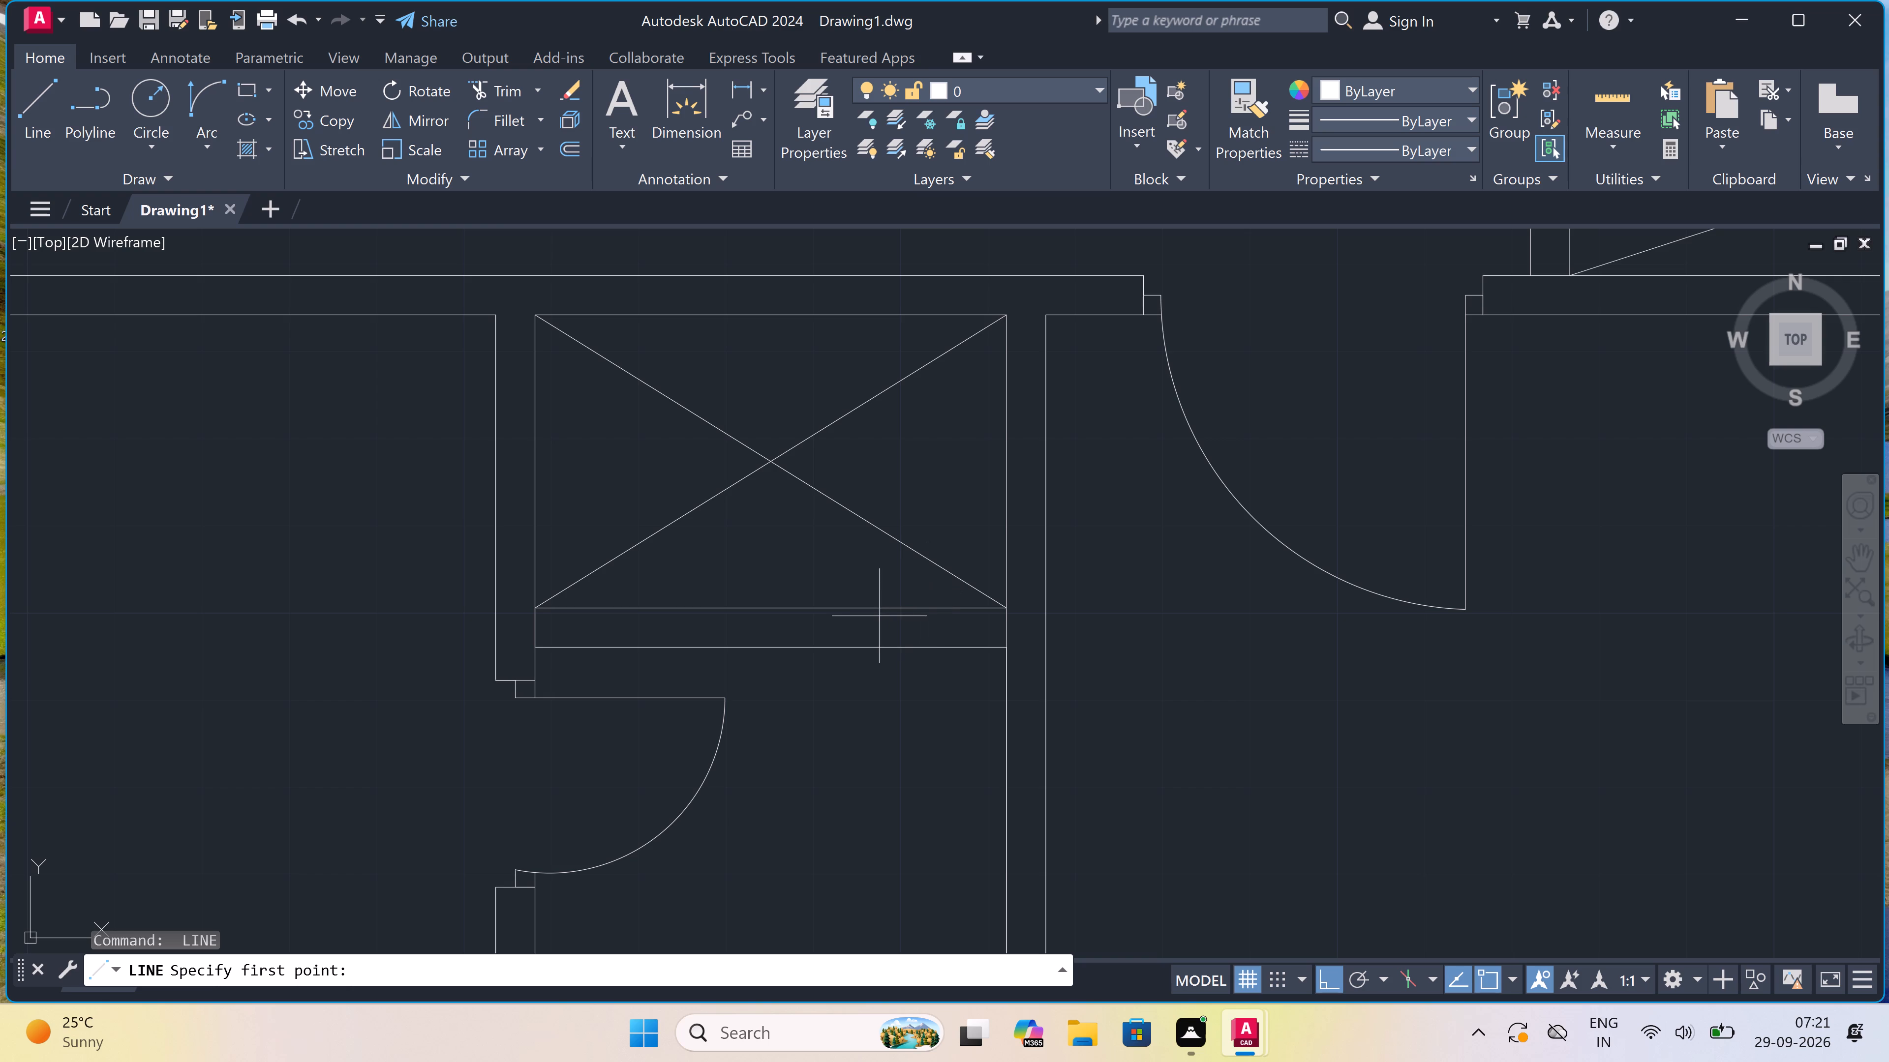
pyautogui.click(887, 608)
pyautogui.scroll(1, 888, 633)
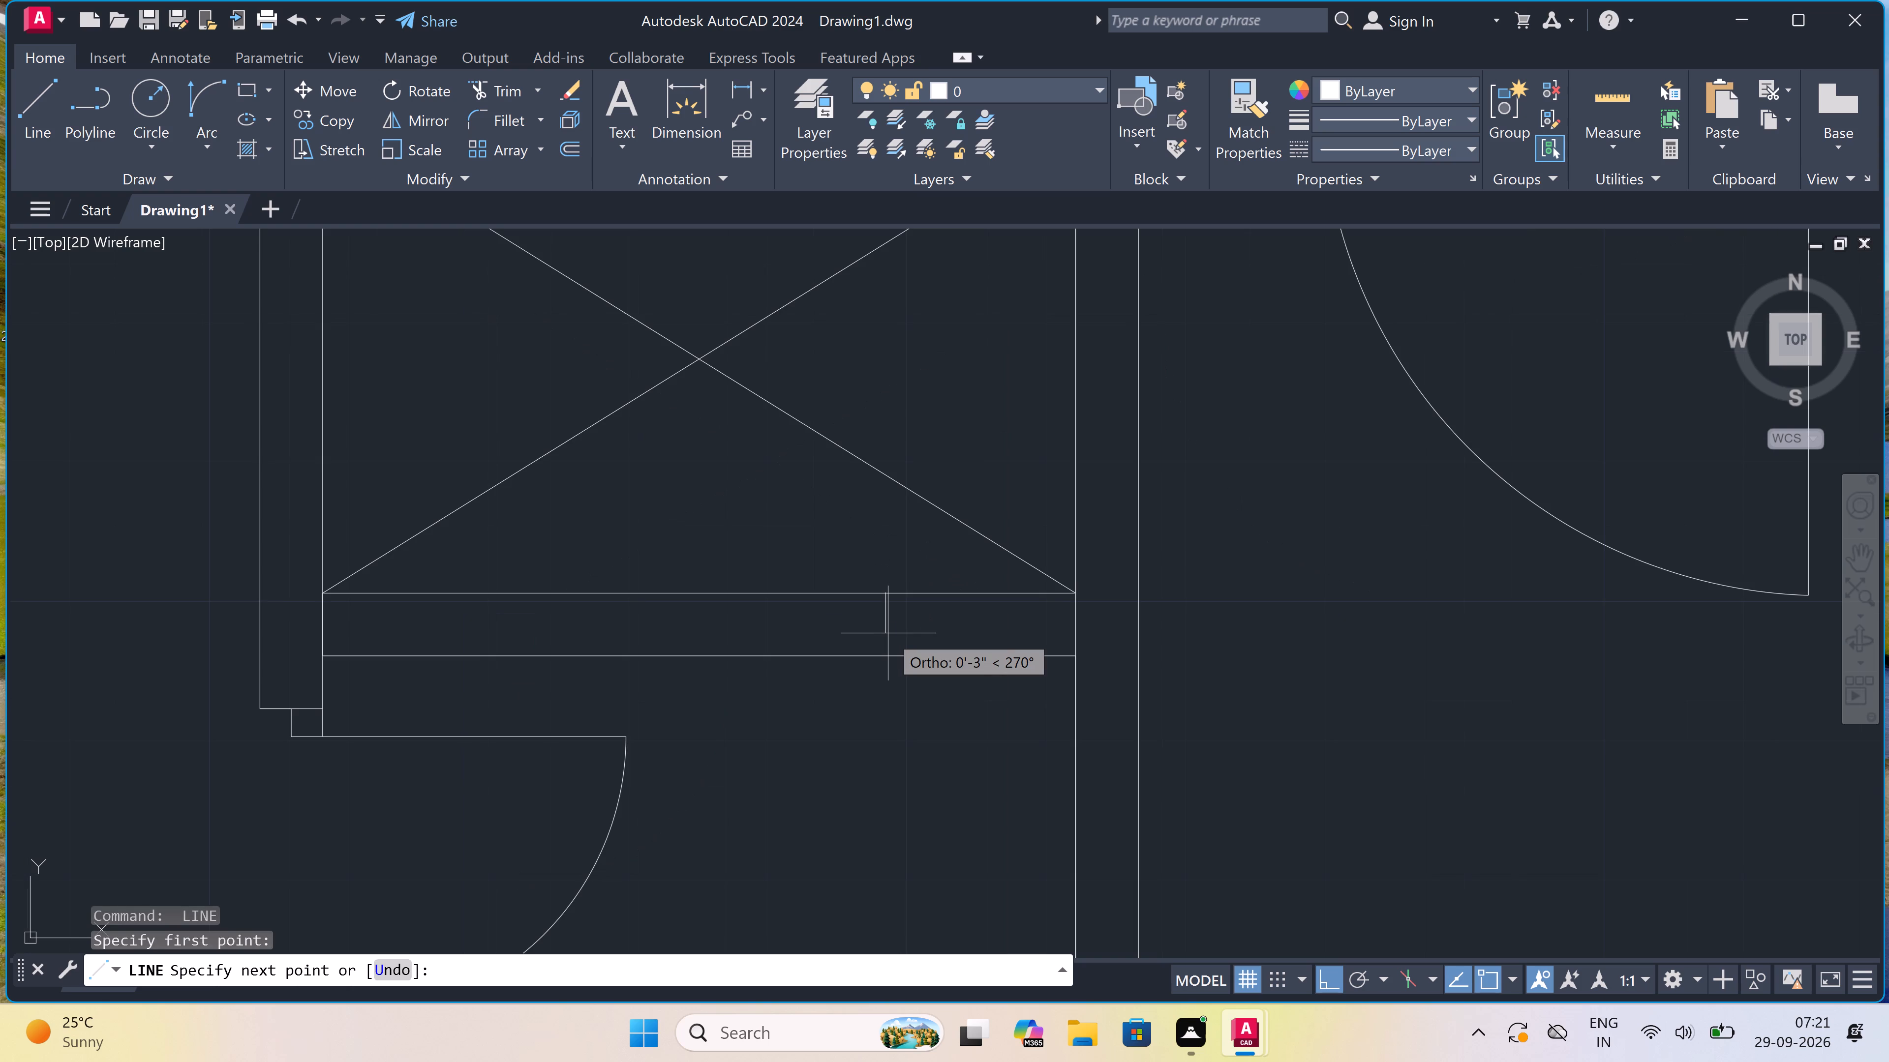
pyautogui.click(885, 651)
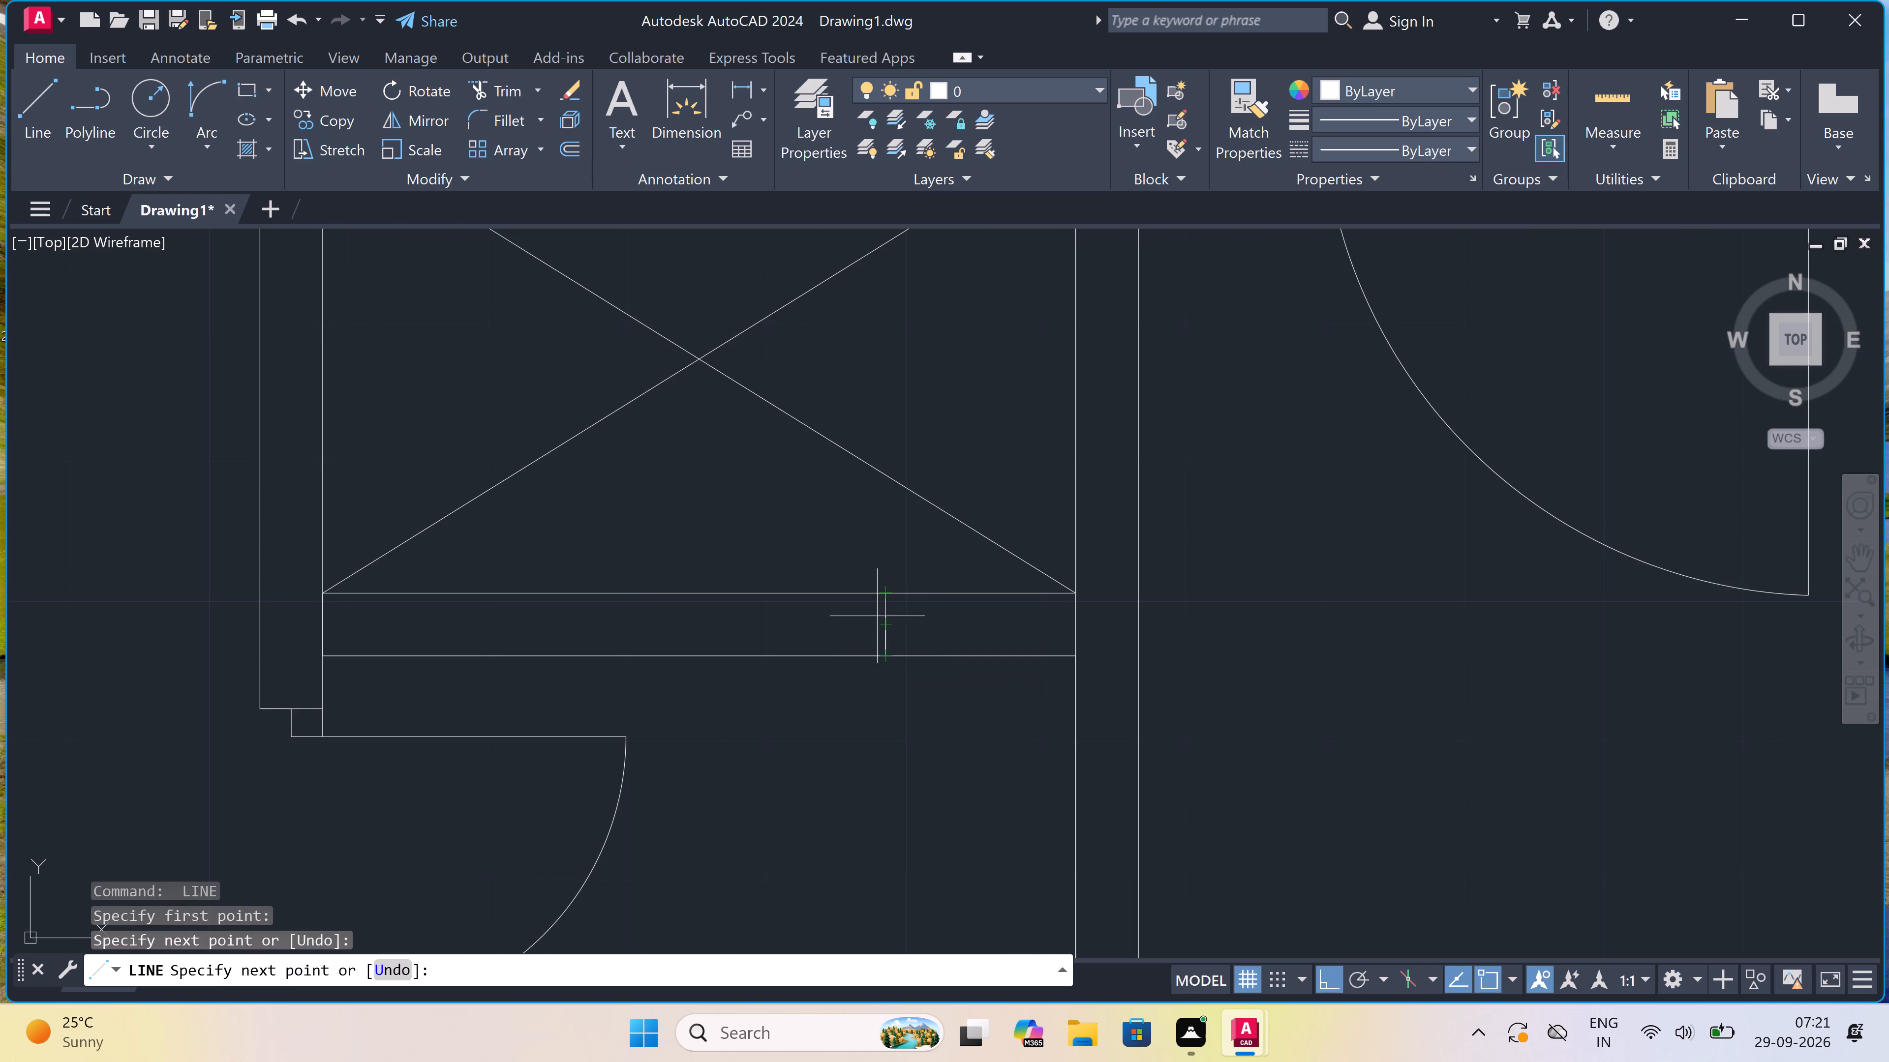
pyautogui.click(881, 626)
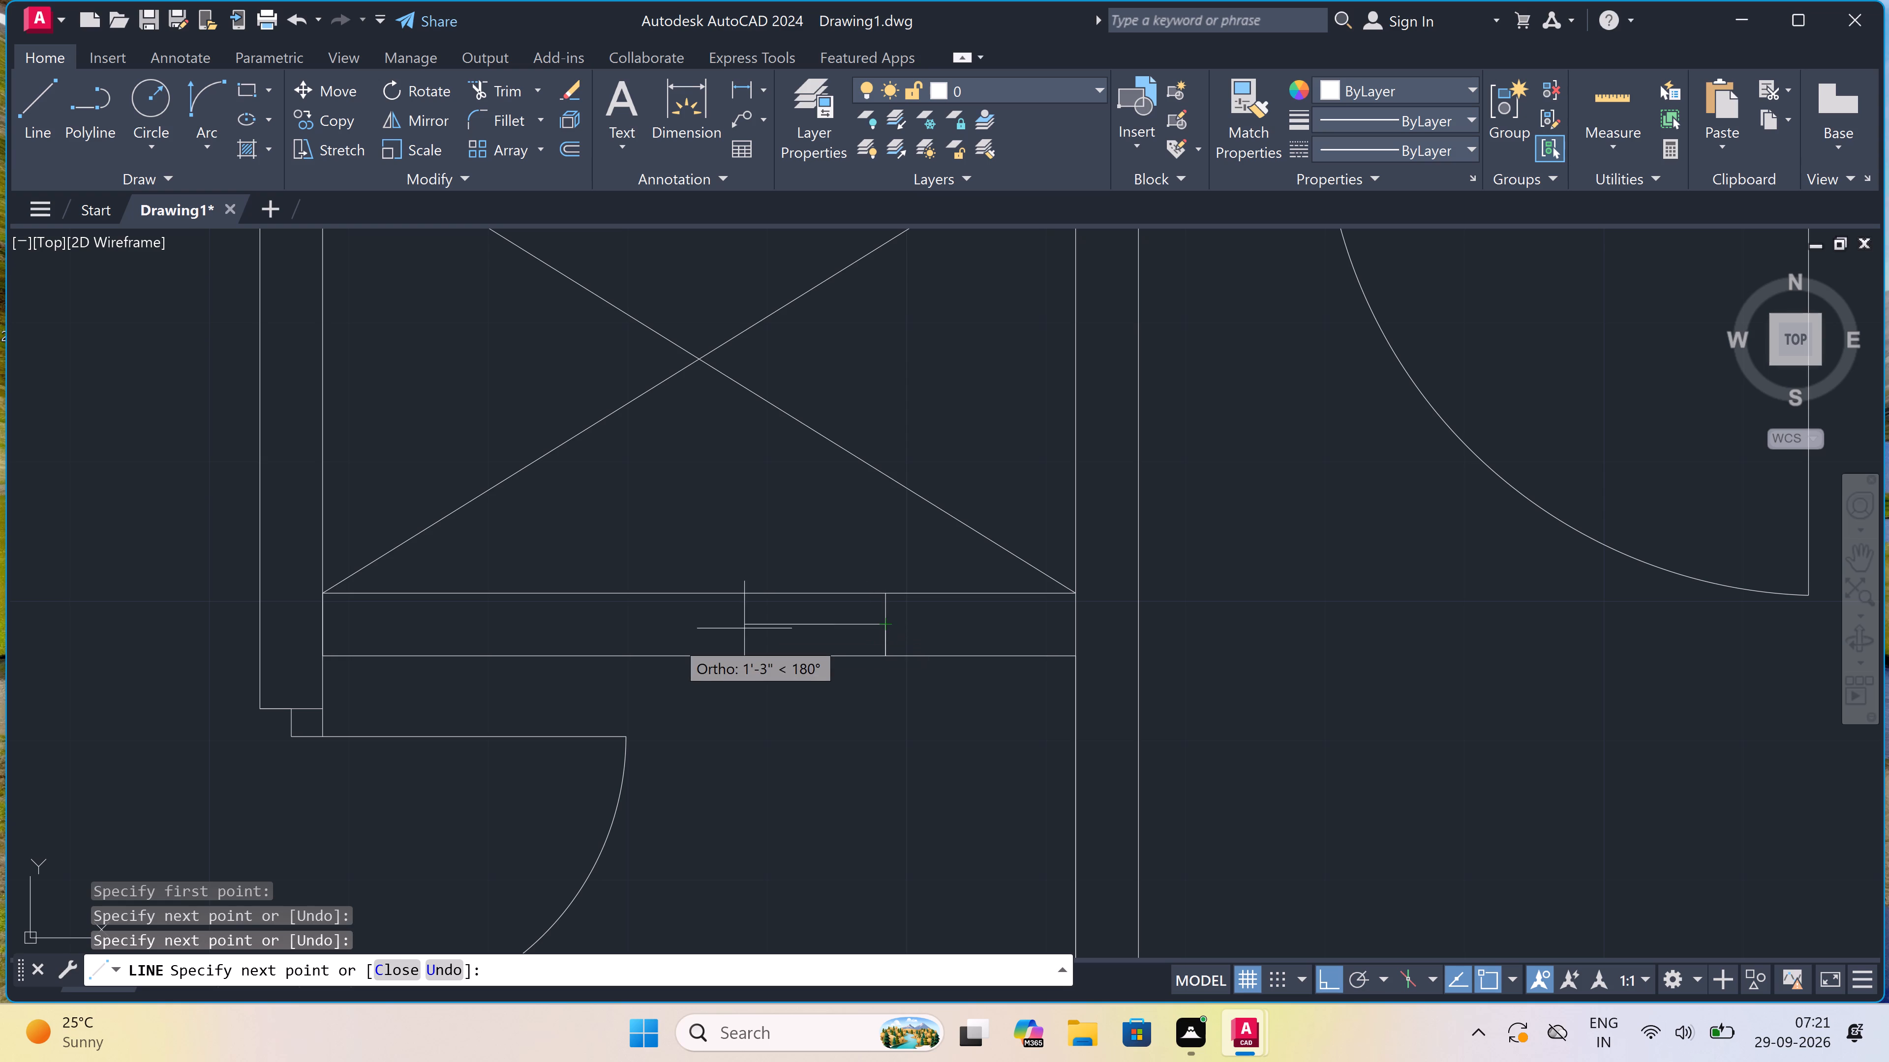
pyautogui.press('2')
pyautogui.write("'")
pyautogui.press('space')
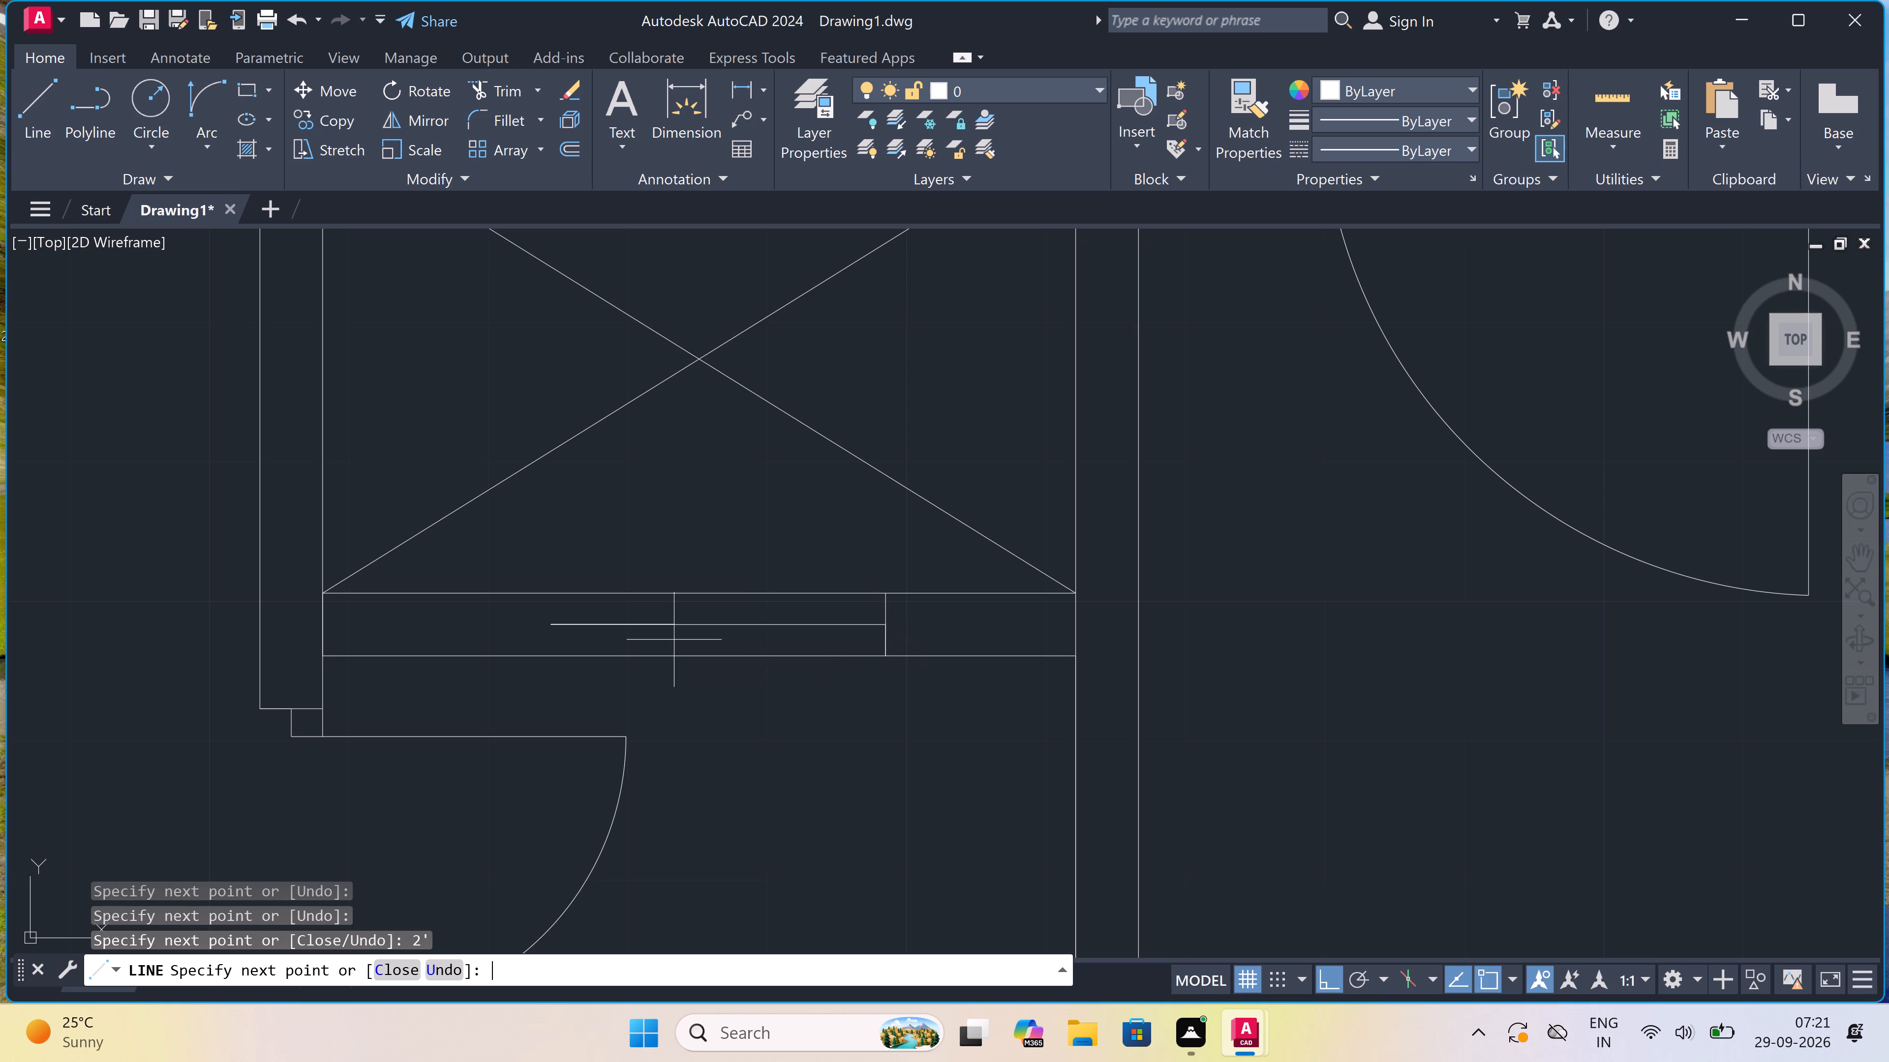
pyautogui.click(544, 593)
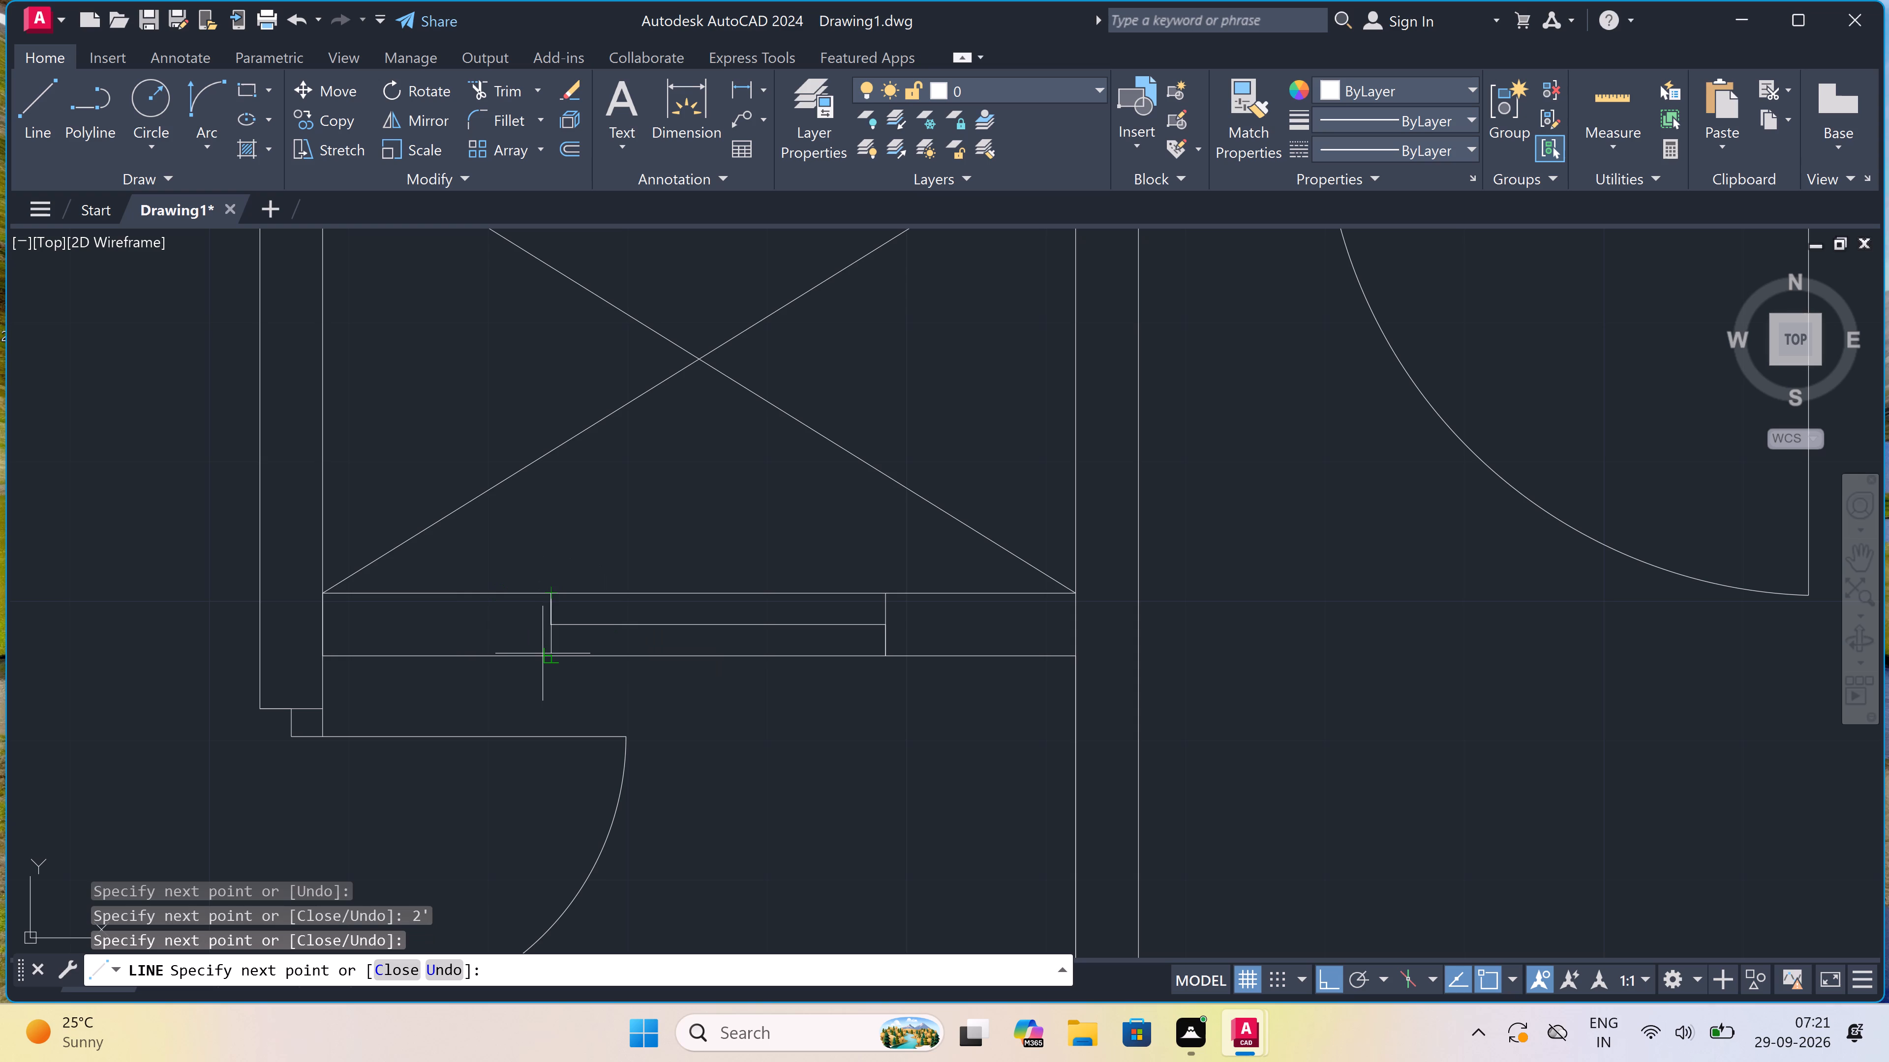
pyautogui.click(543, 653)
pyautogui.press('Escape')
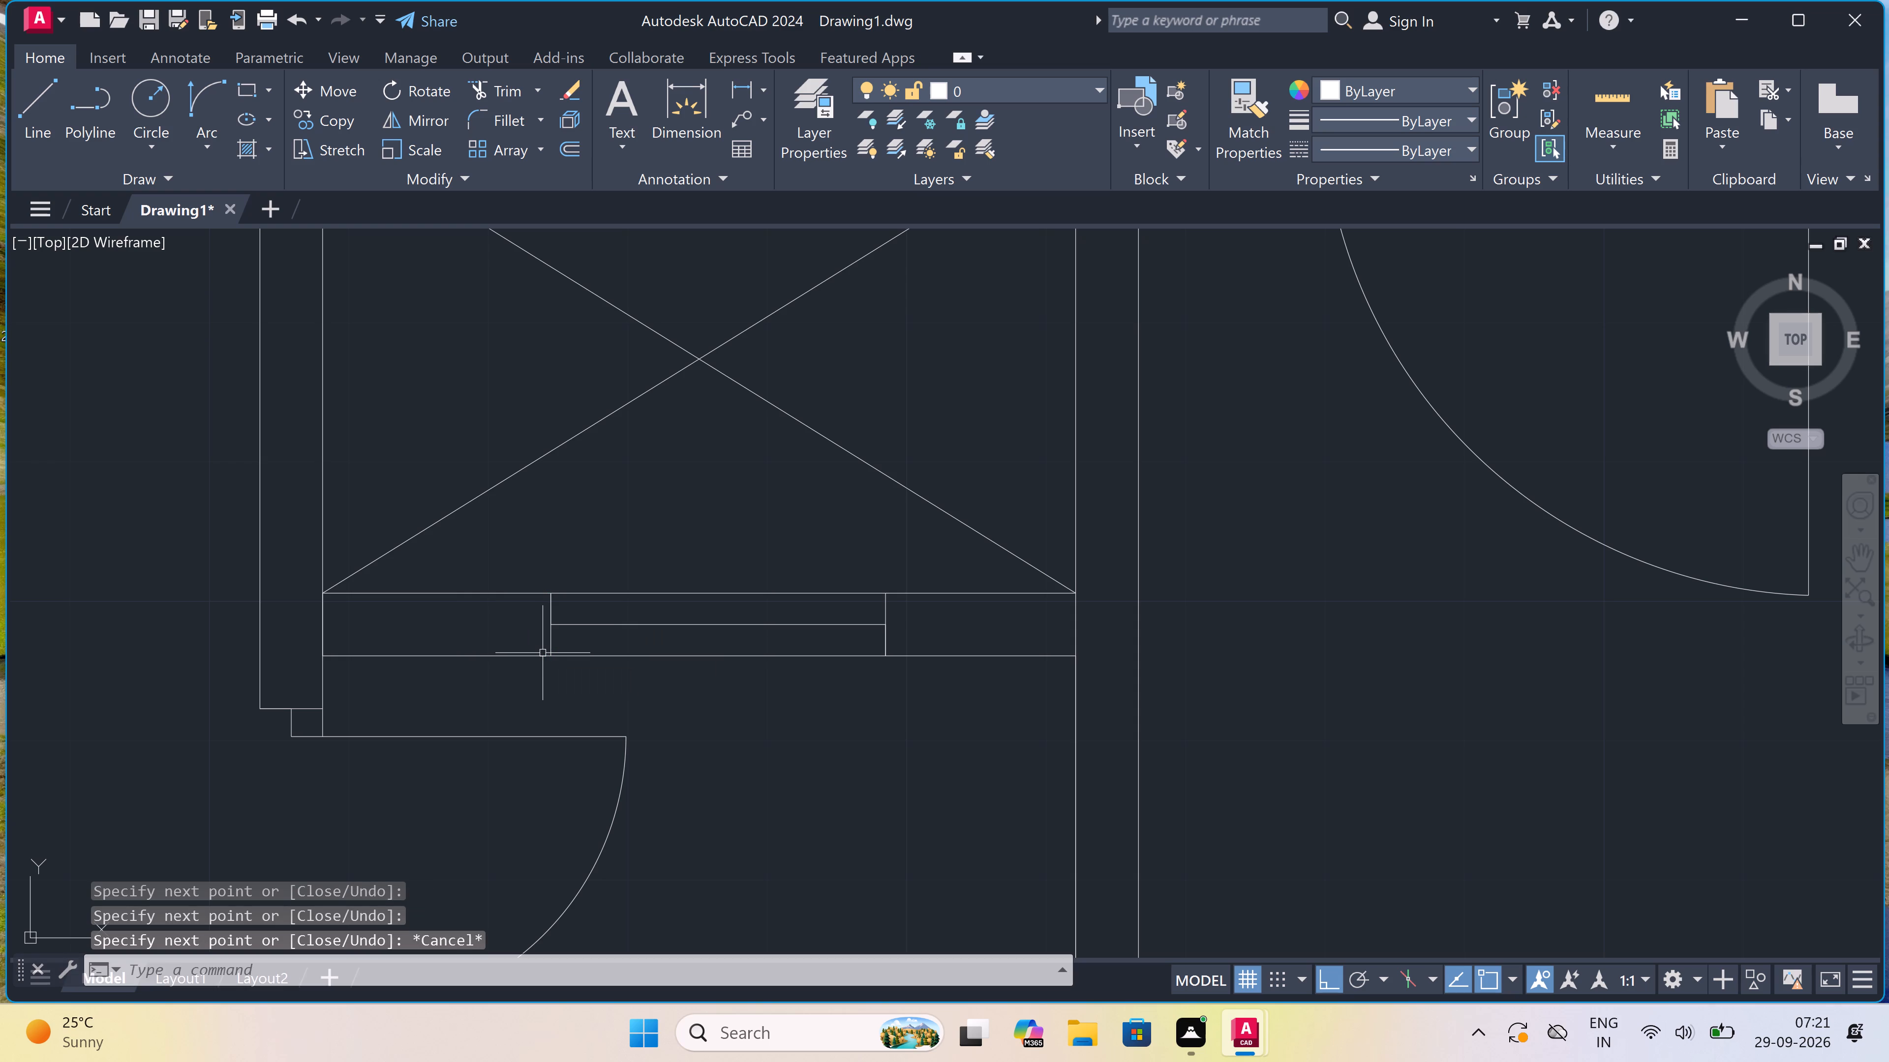
# Draw a 5' window in the northwest room's west exterior wall, with a mid-wall line between end lines spanning both wall faces.
pyautogui.press('space')
pyautogui.scroll(-6, 583, 592)
pyautogui.scroll(-1, 658, 578)
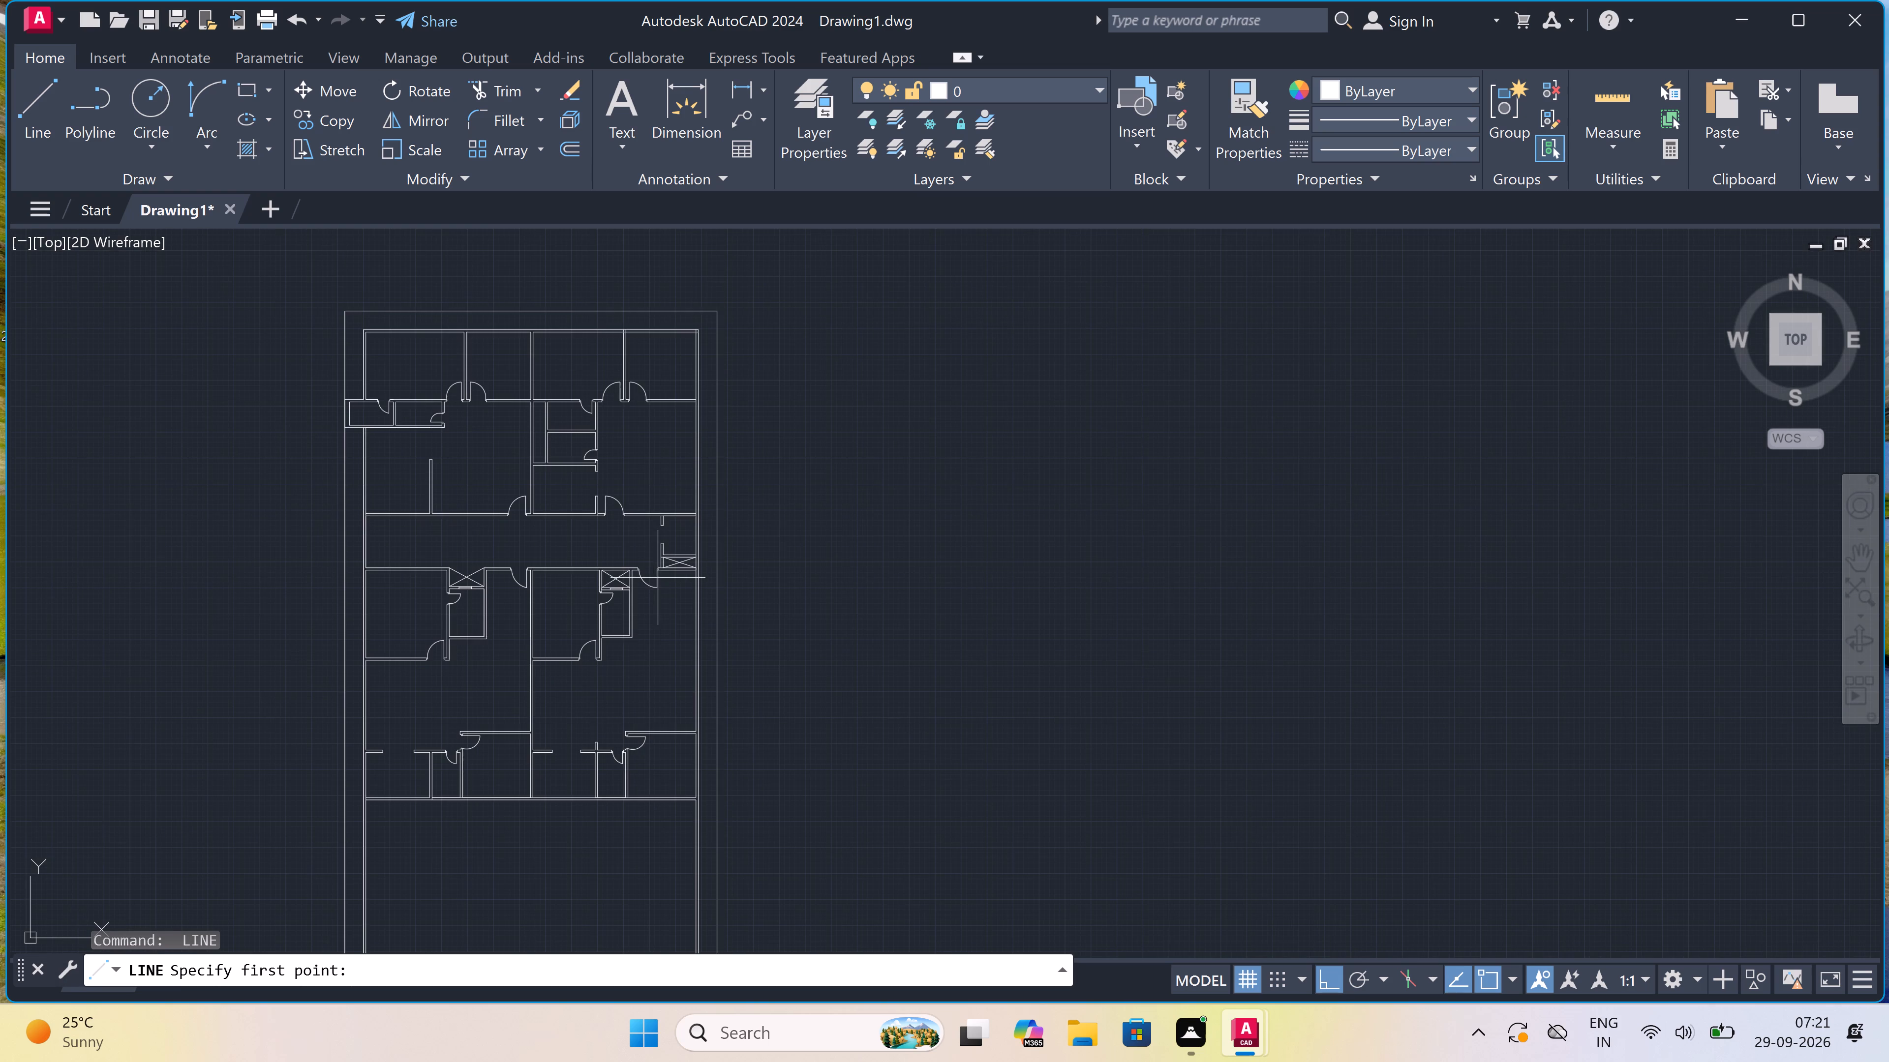
pyautogui.scroll(-1, 639, 575)
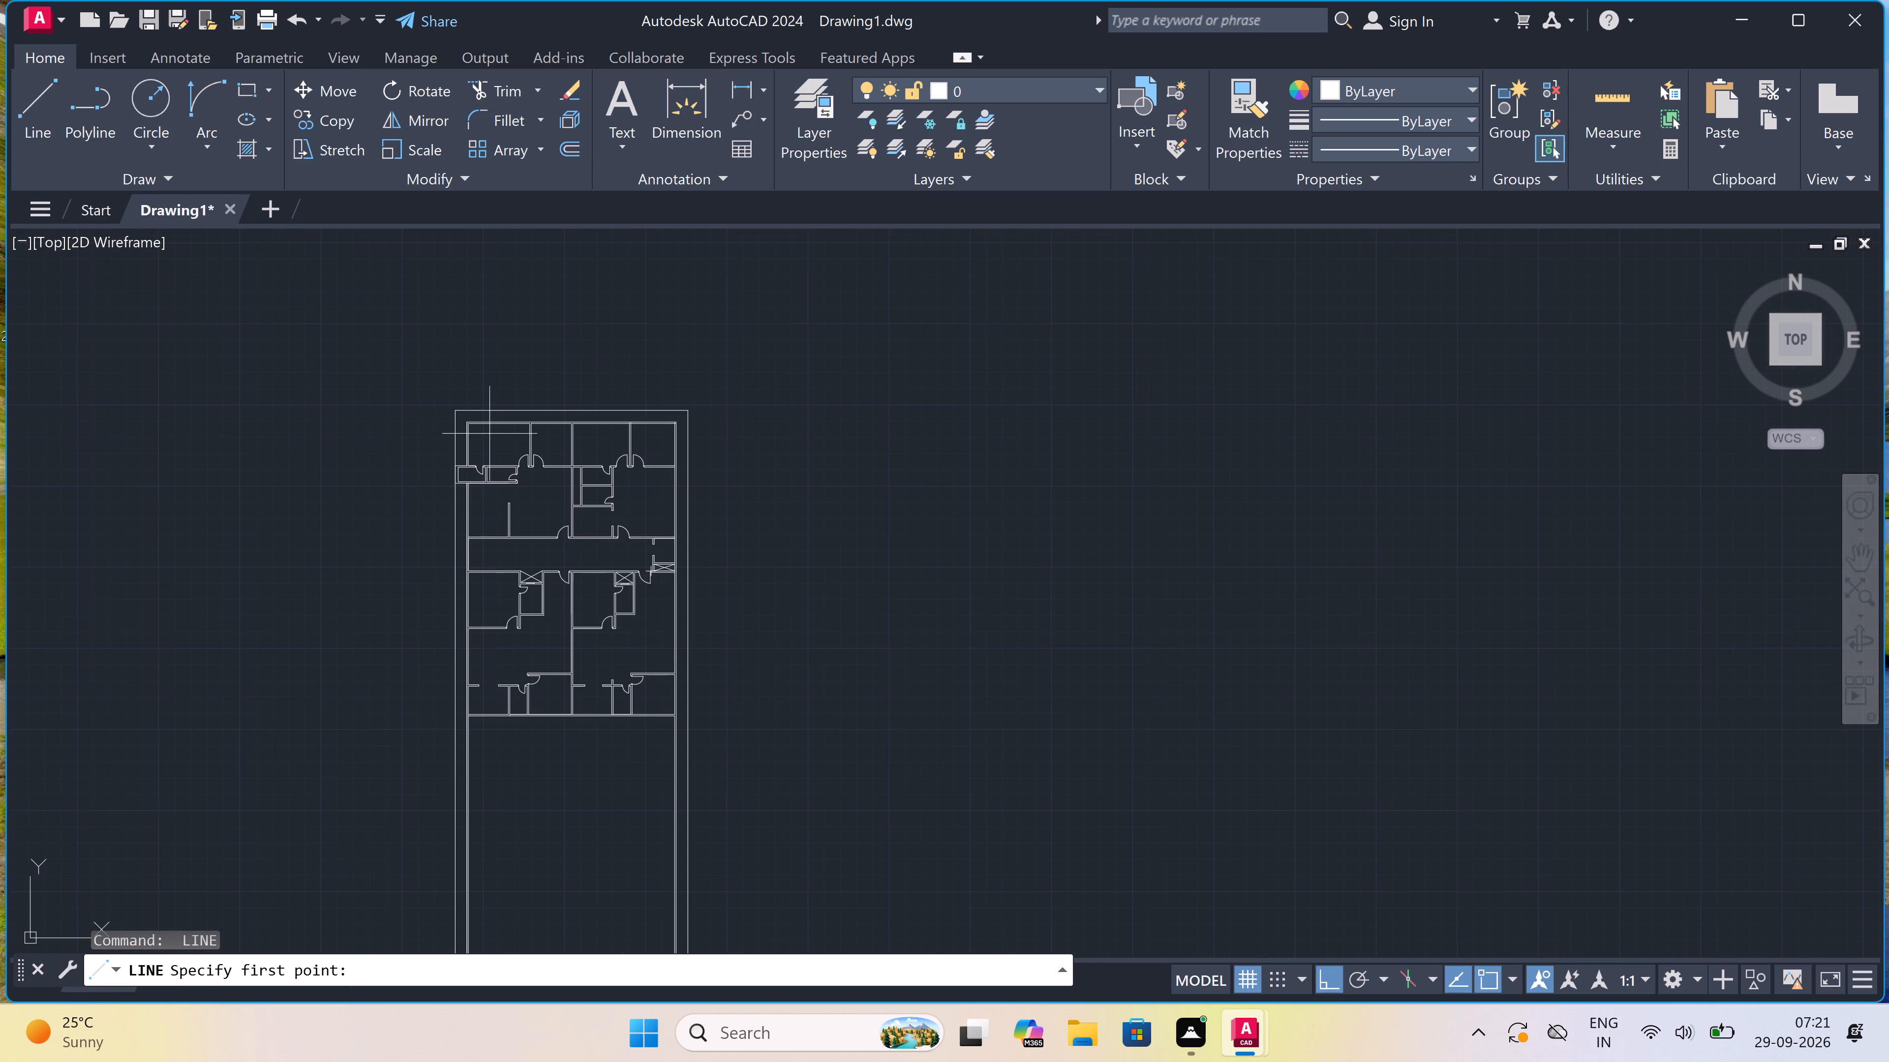
pyautogui.scroll(4, 450, 421)
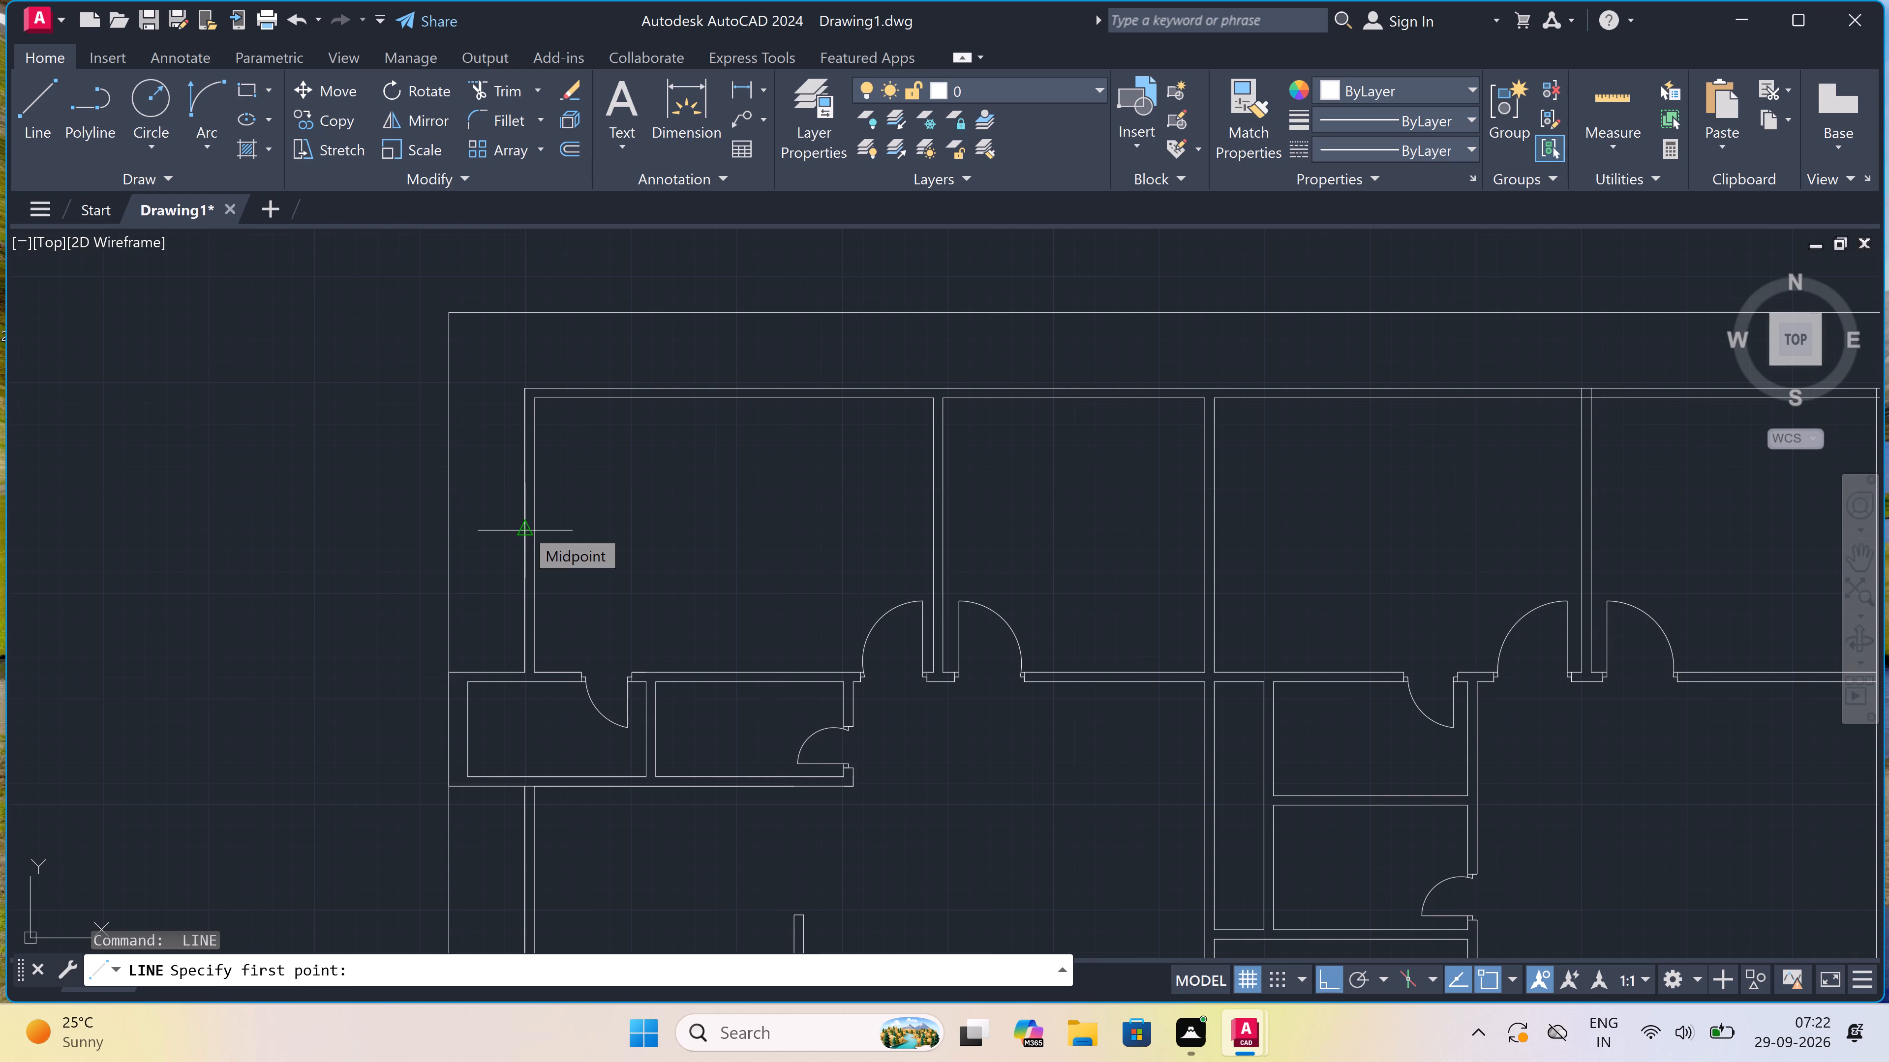
pyautogui.scroll(2, 511, 502)
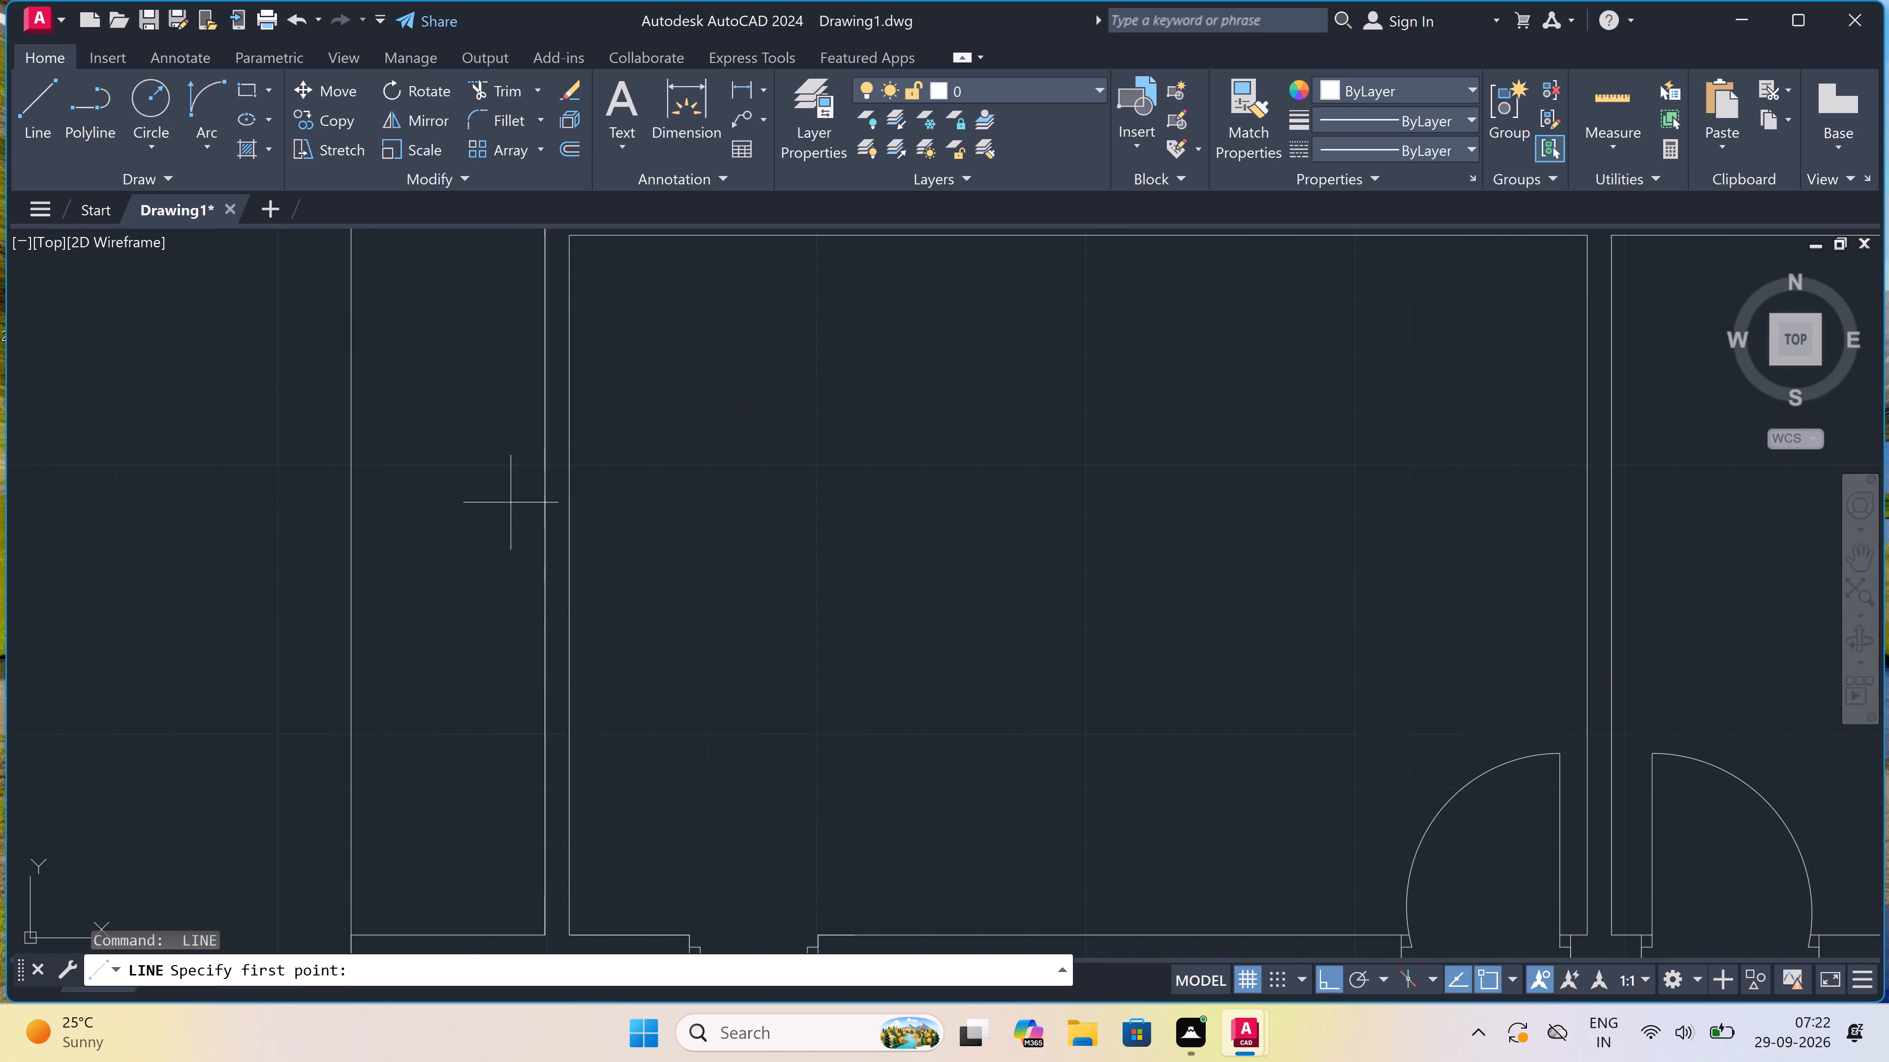
pyautogui.click(567, 405)
pyautogui.click(544, 407)
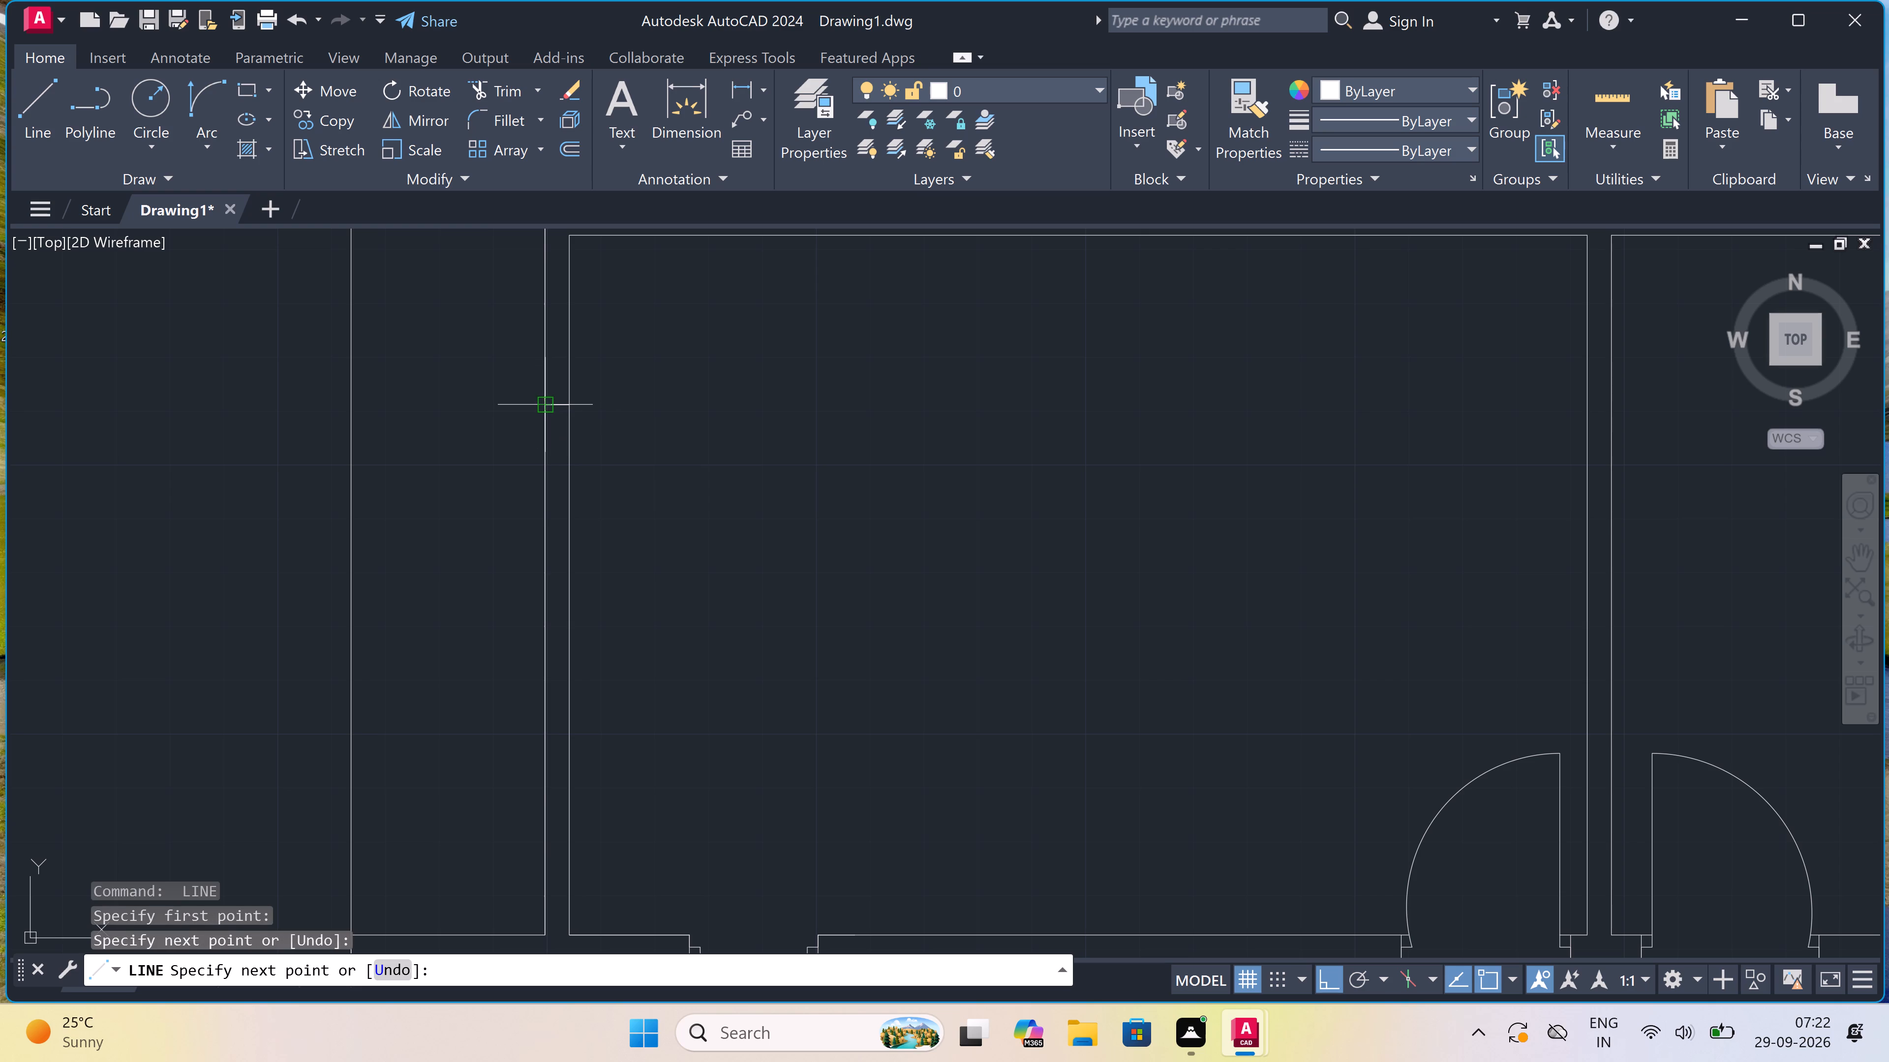
pyautogui.moveTo(556, 413); pyautogui.dragTo(550, 425)
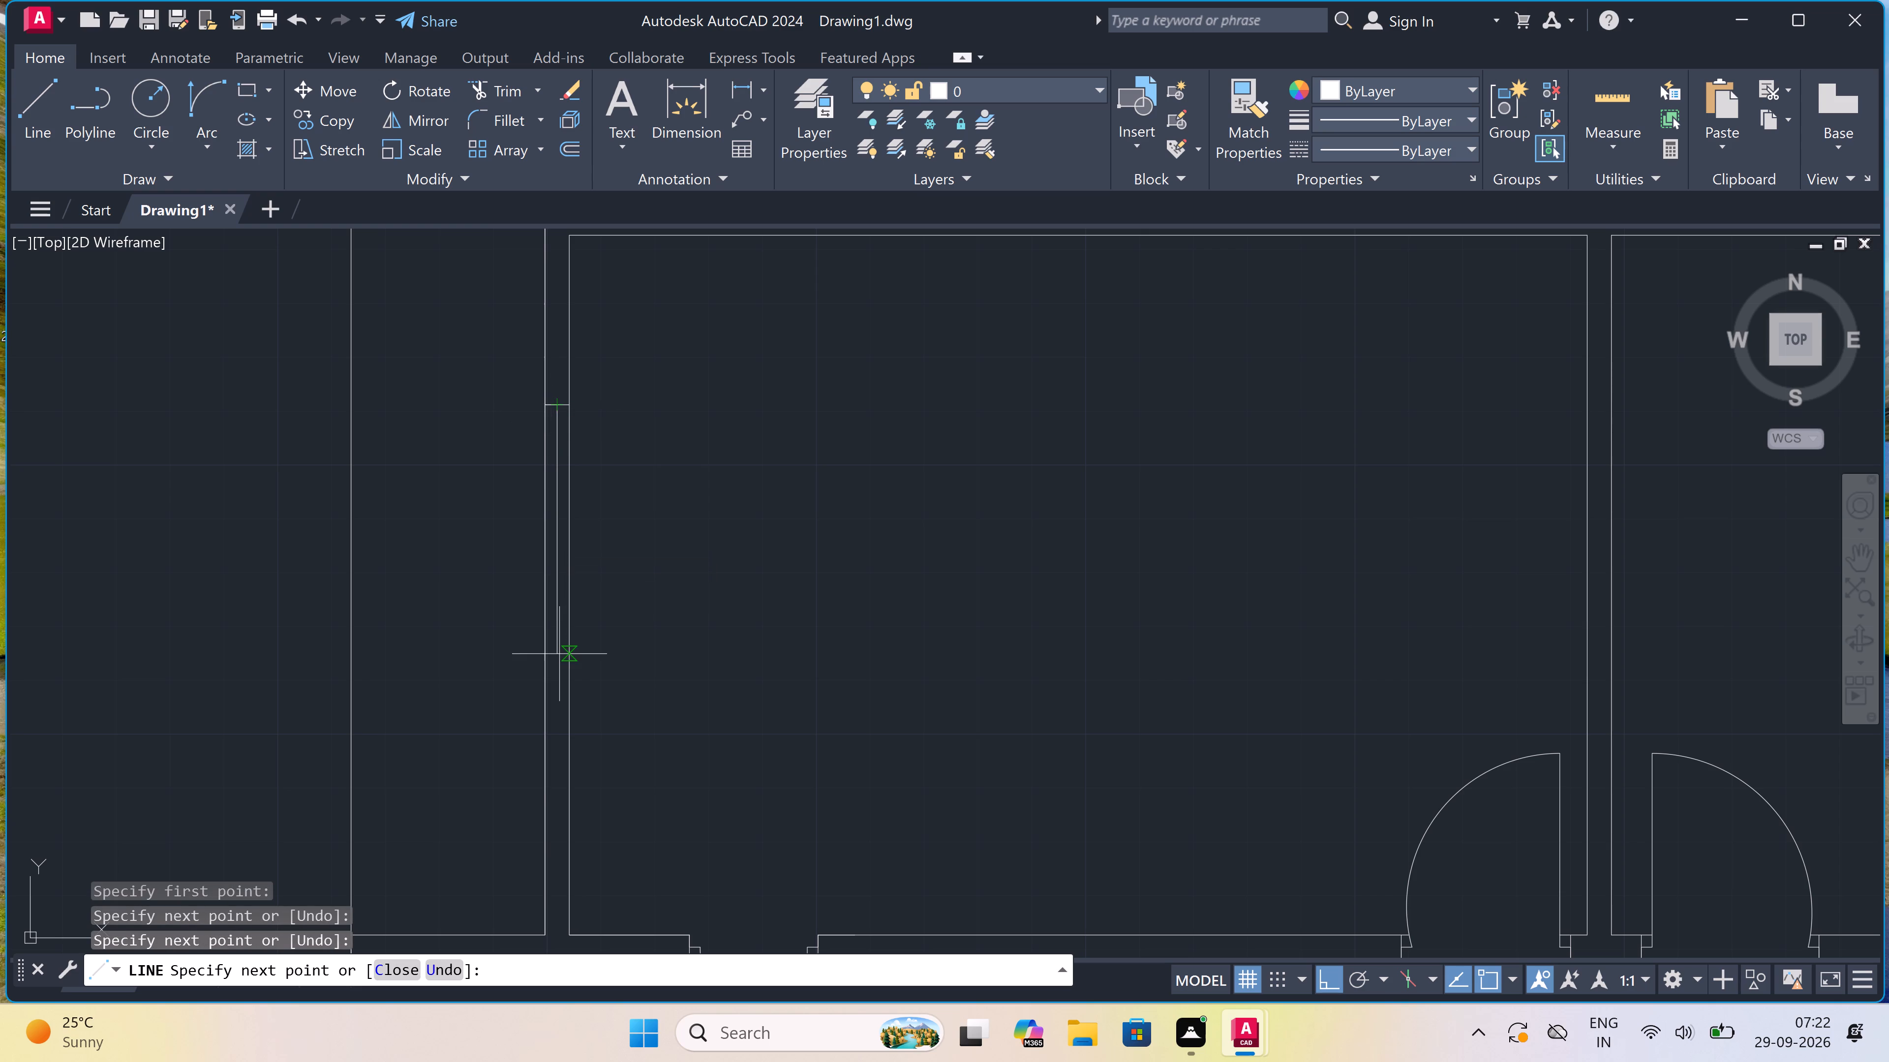
pyautogui.write("5'")
pyautogui.press('space')
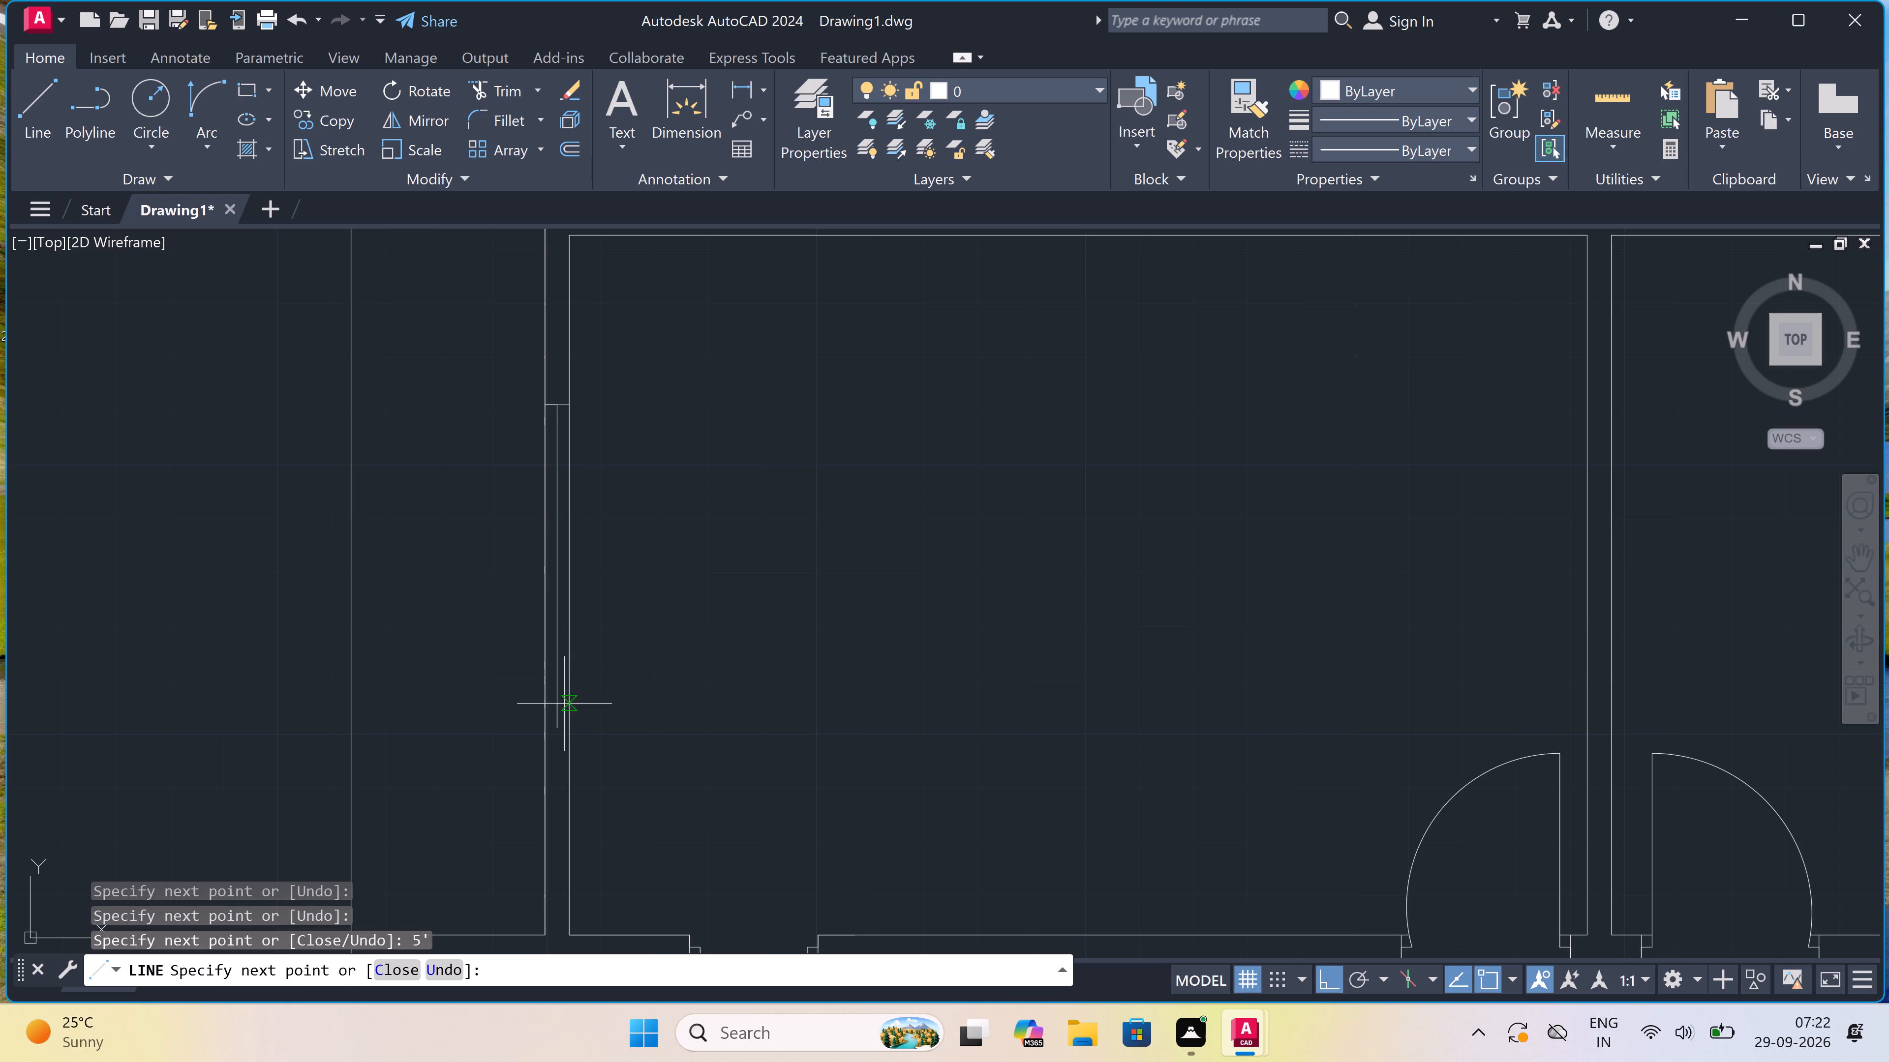
pyautogui.scroll(1, 568, 749)
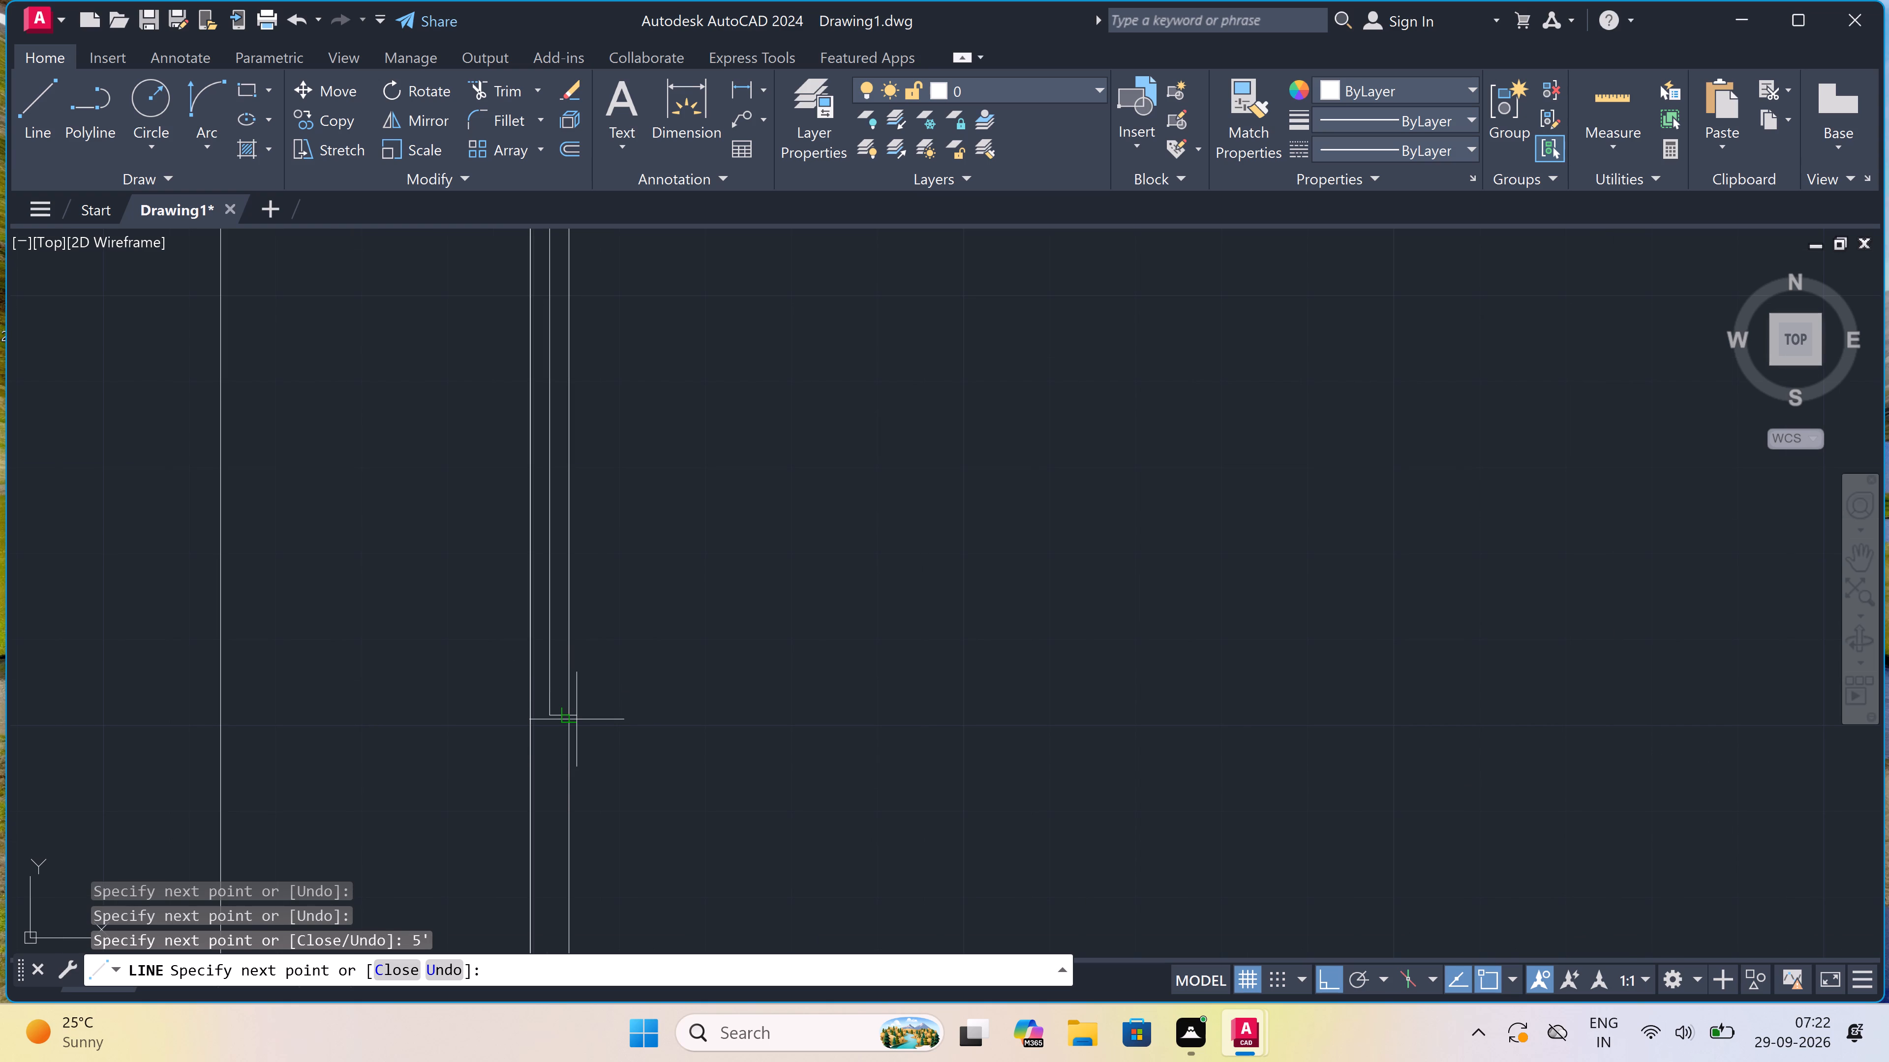
pyautogui.moveTo(568, 718); pyautogui.dragTo(557, 703)
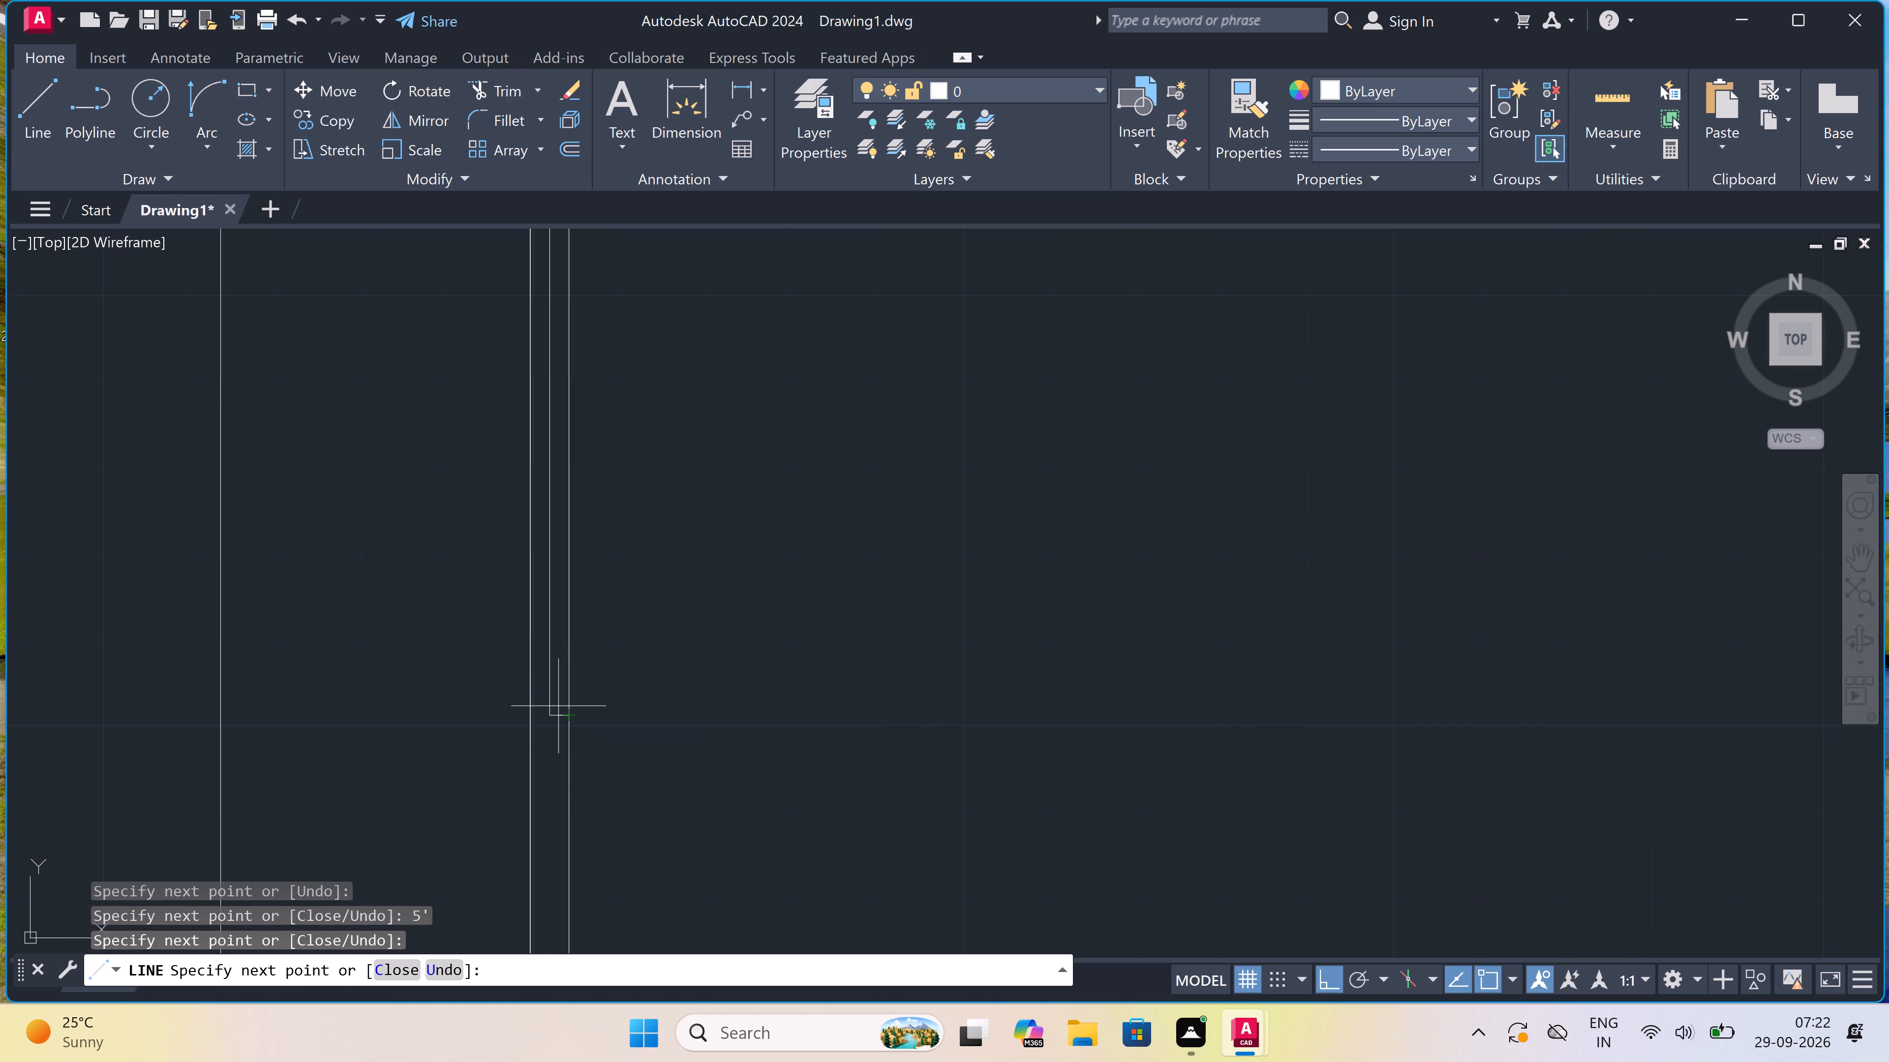
pyautogui.click(532, 712)
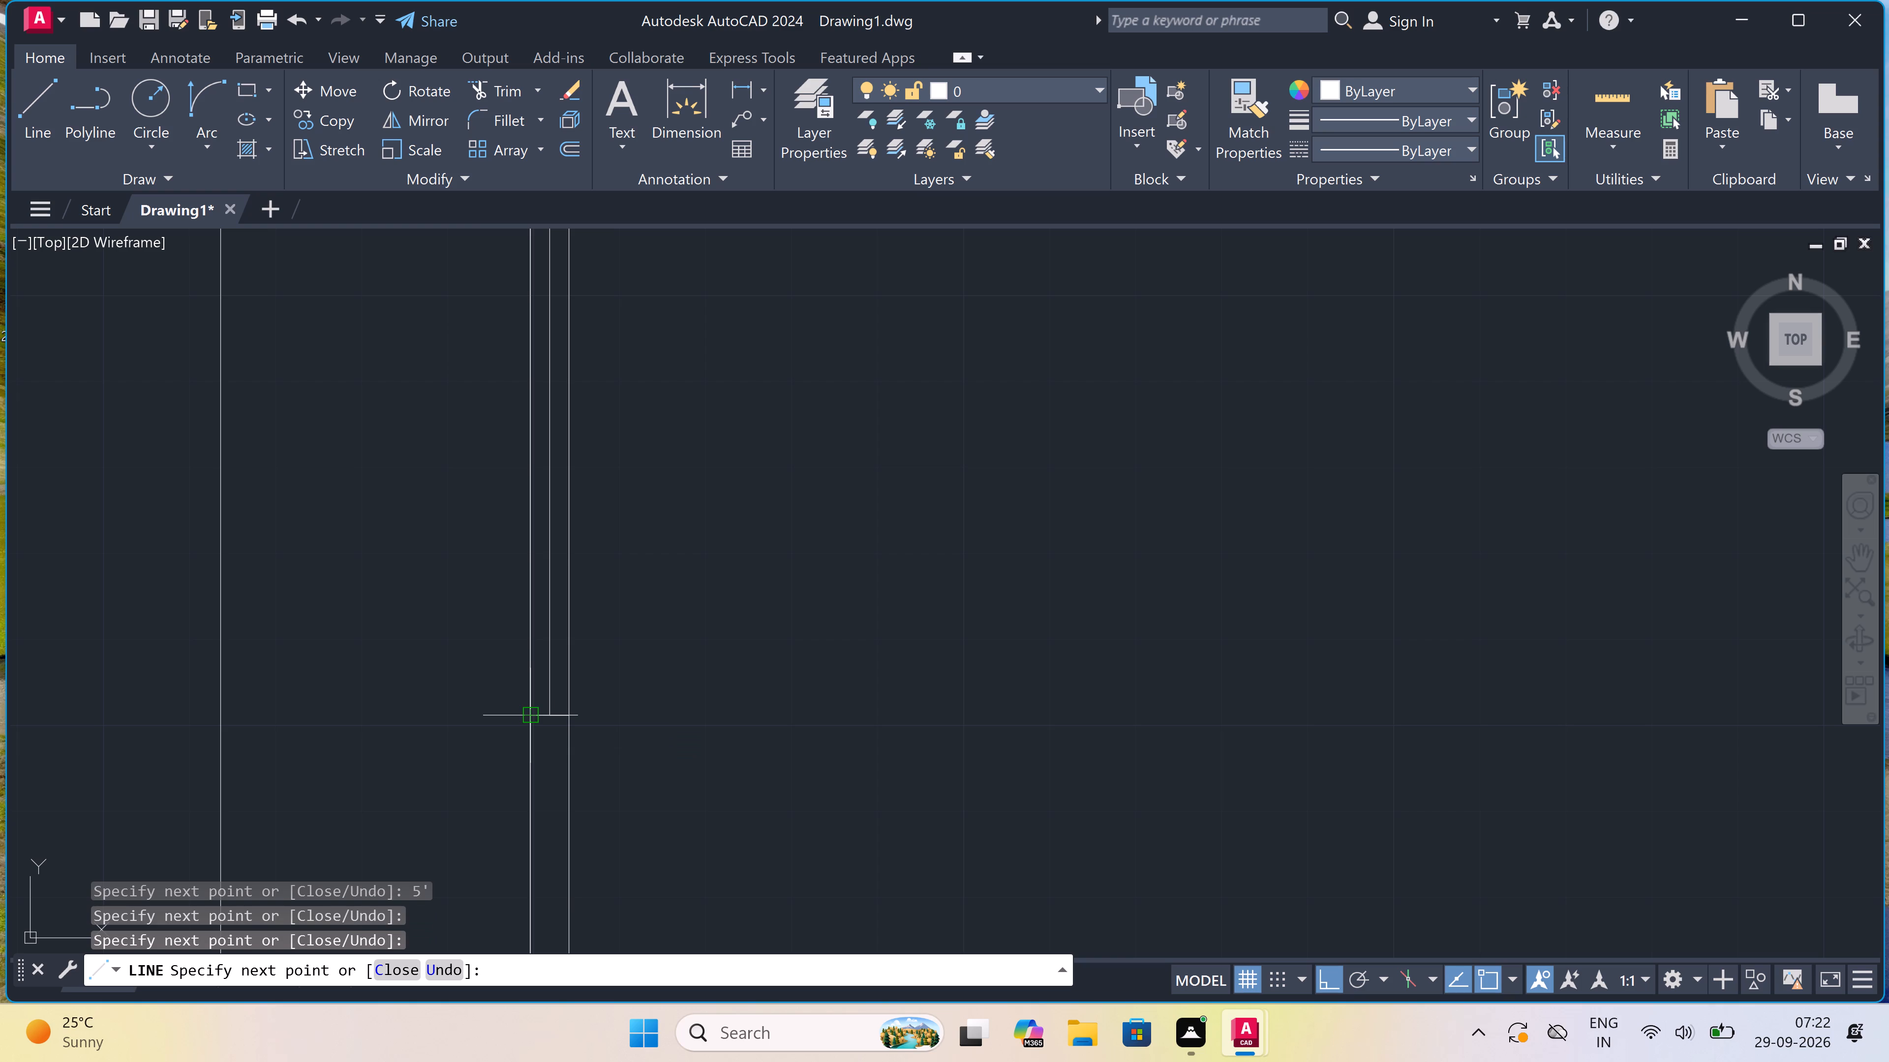
pyautogui.press('Escape')
# Draw a 5' window in the northeast room's east exterior wall, level with the west window, with a mid-wall line between end lines spanning both wall faces.
pyautogui.press('space')
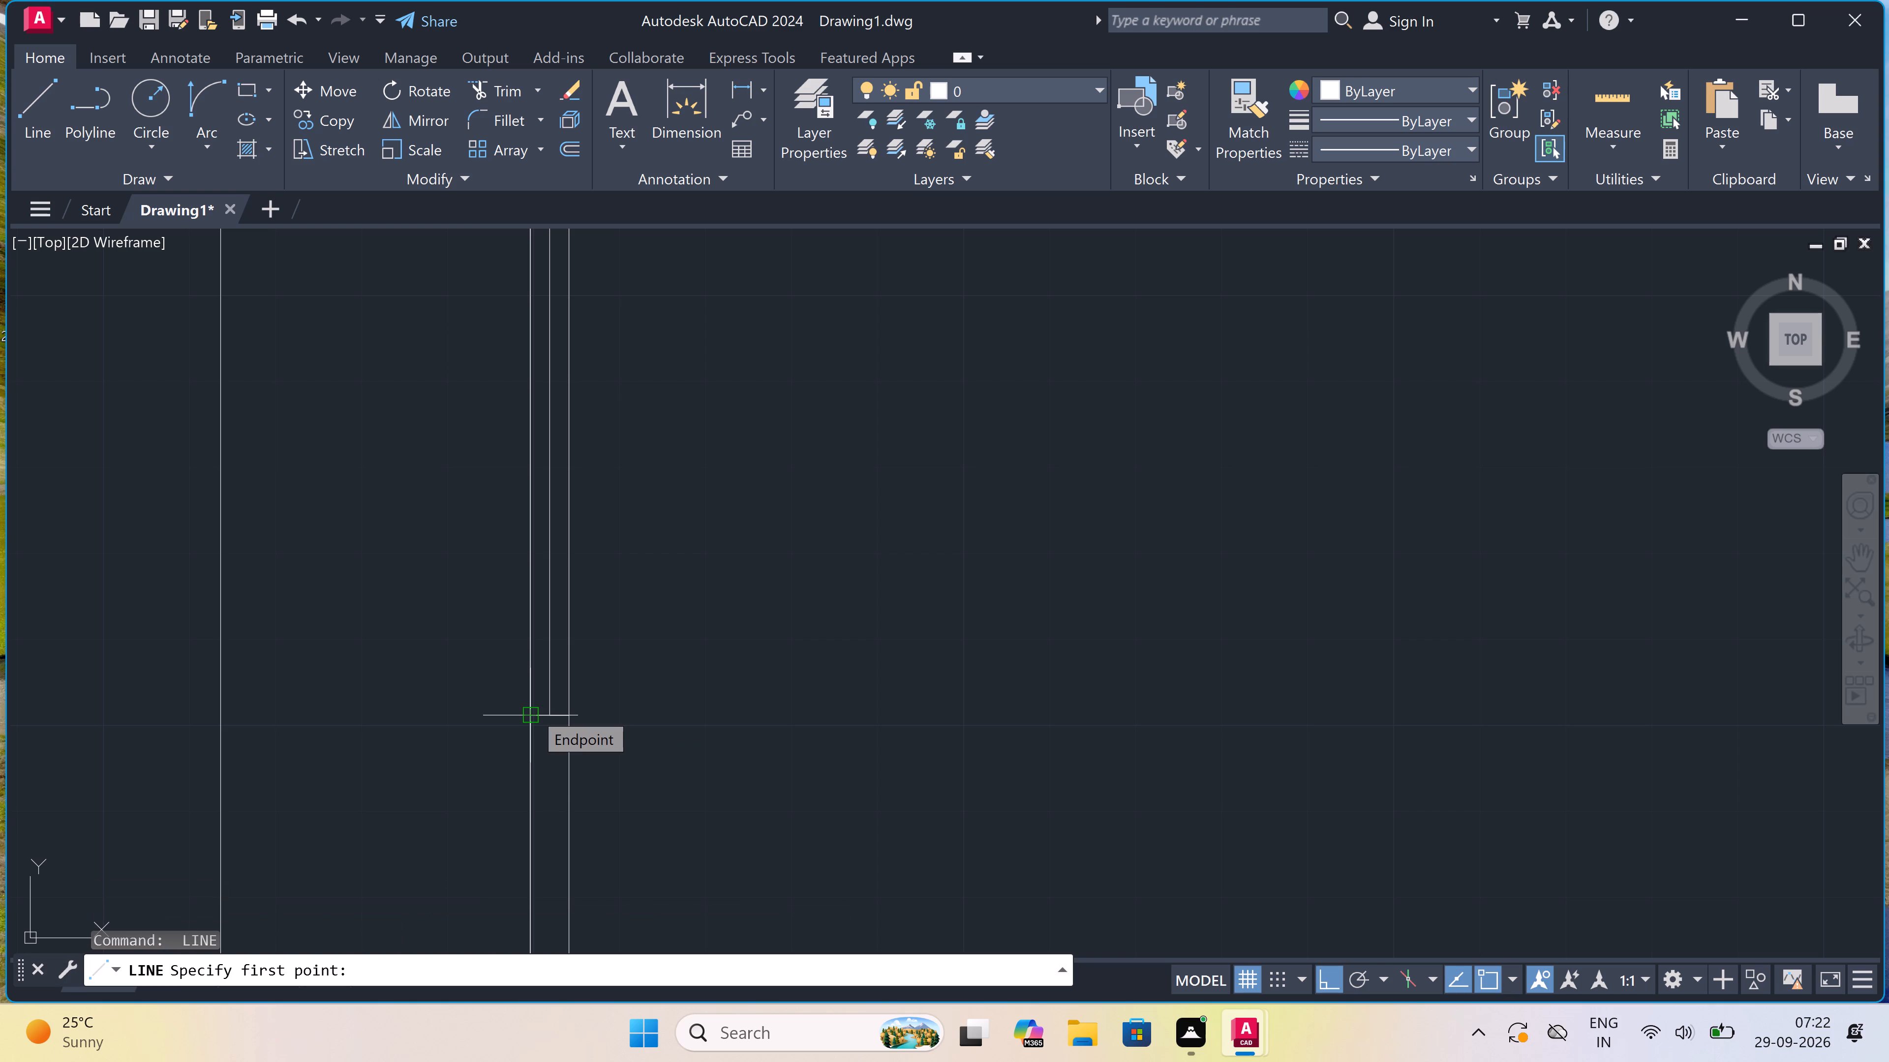
pyautogui.scroll(-2, 548, 666)
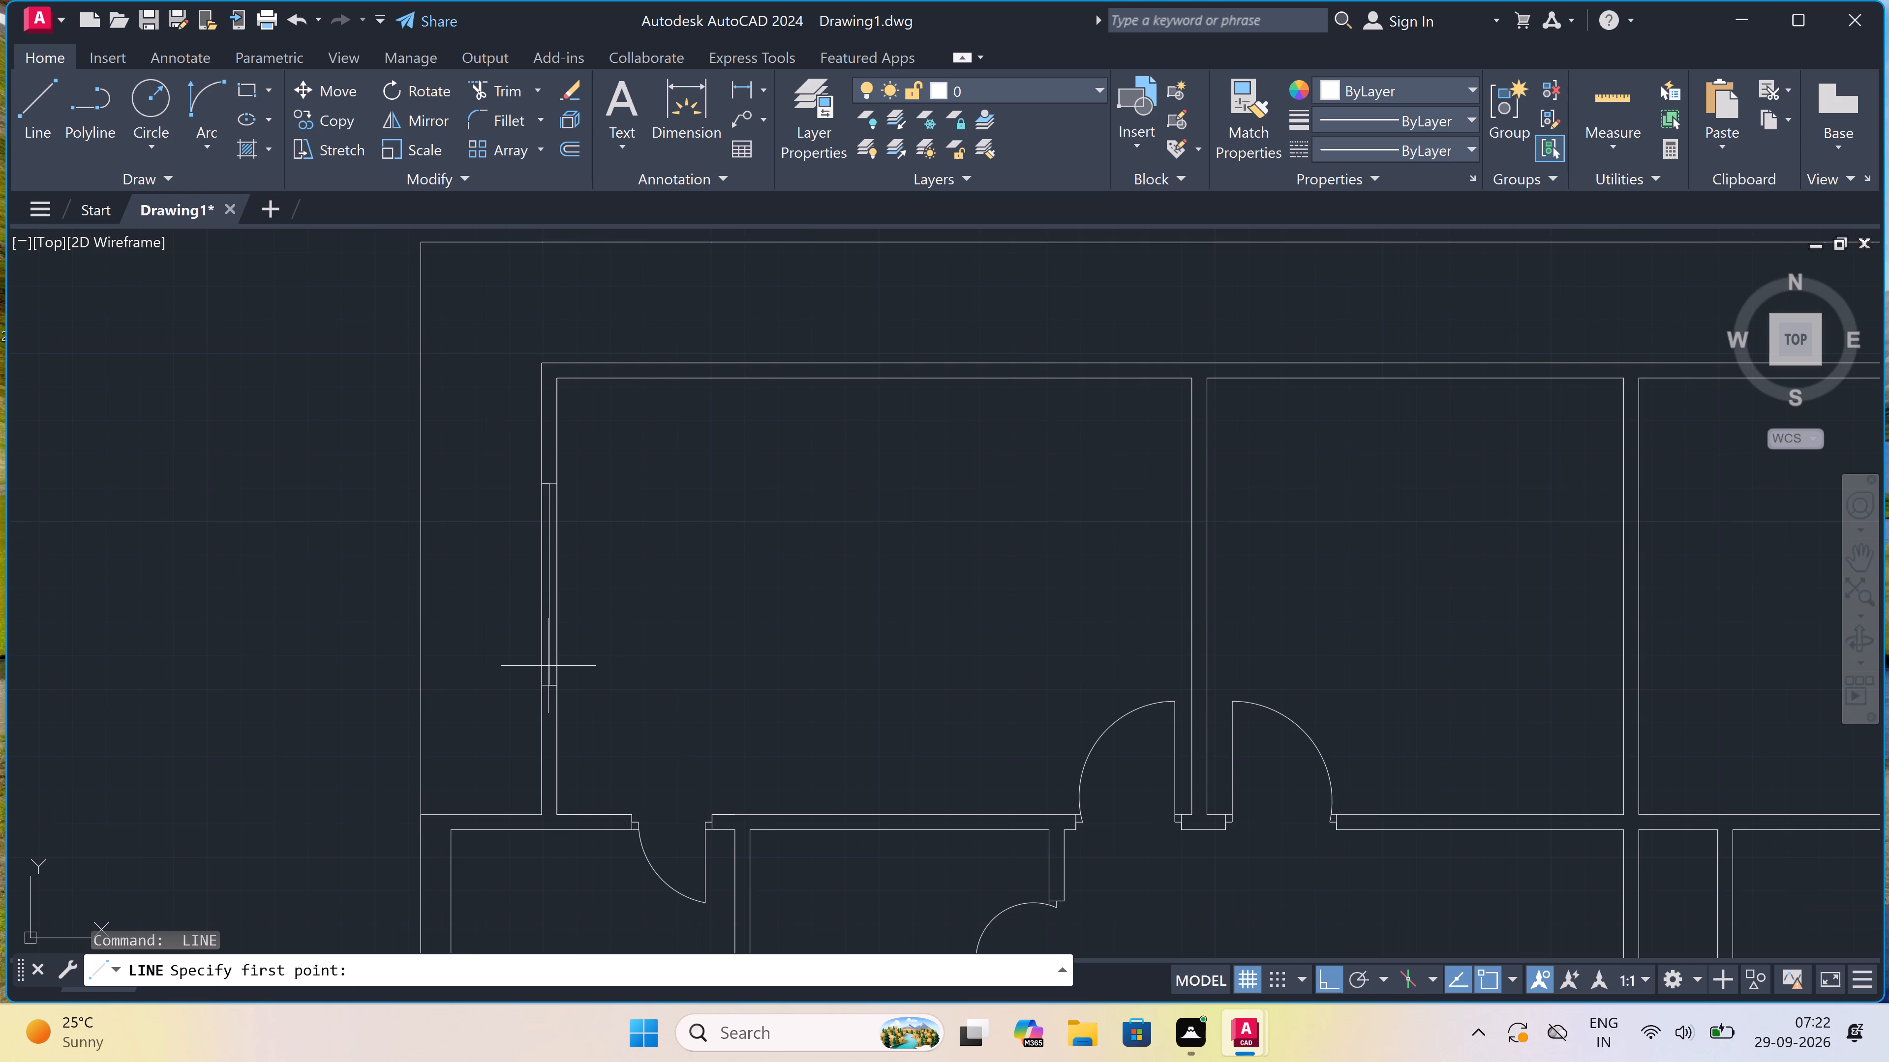
pyautogui.scroll(-3, 515, 672)
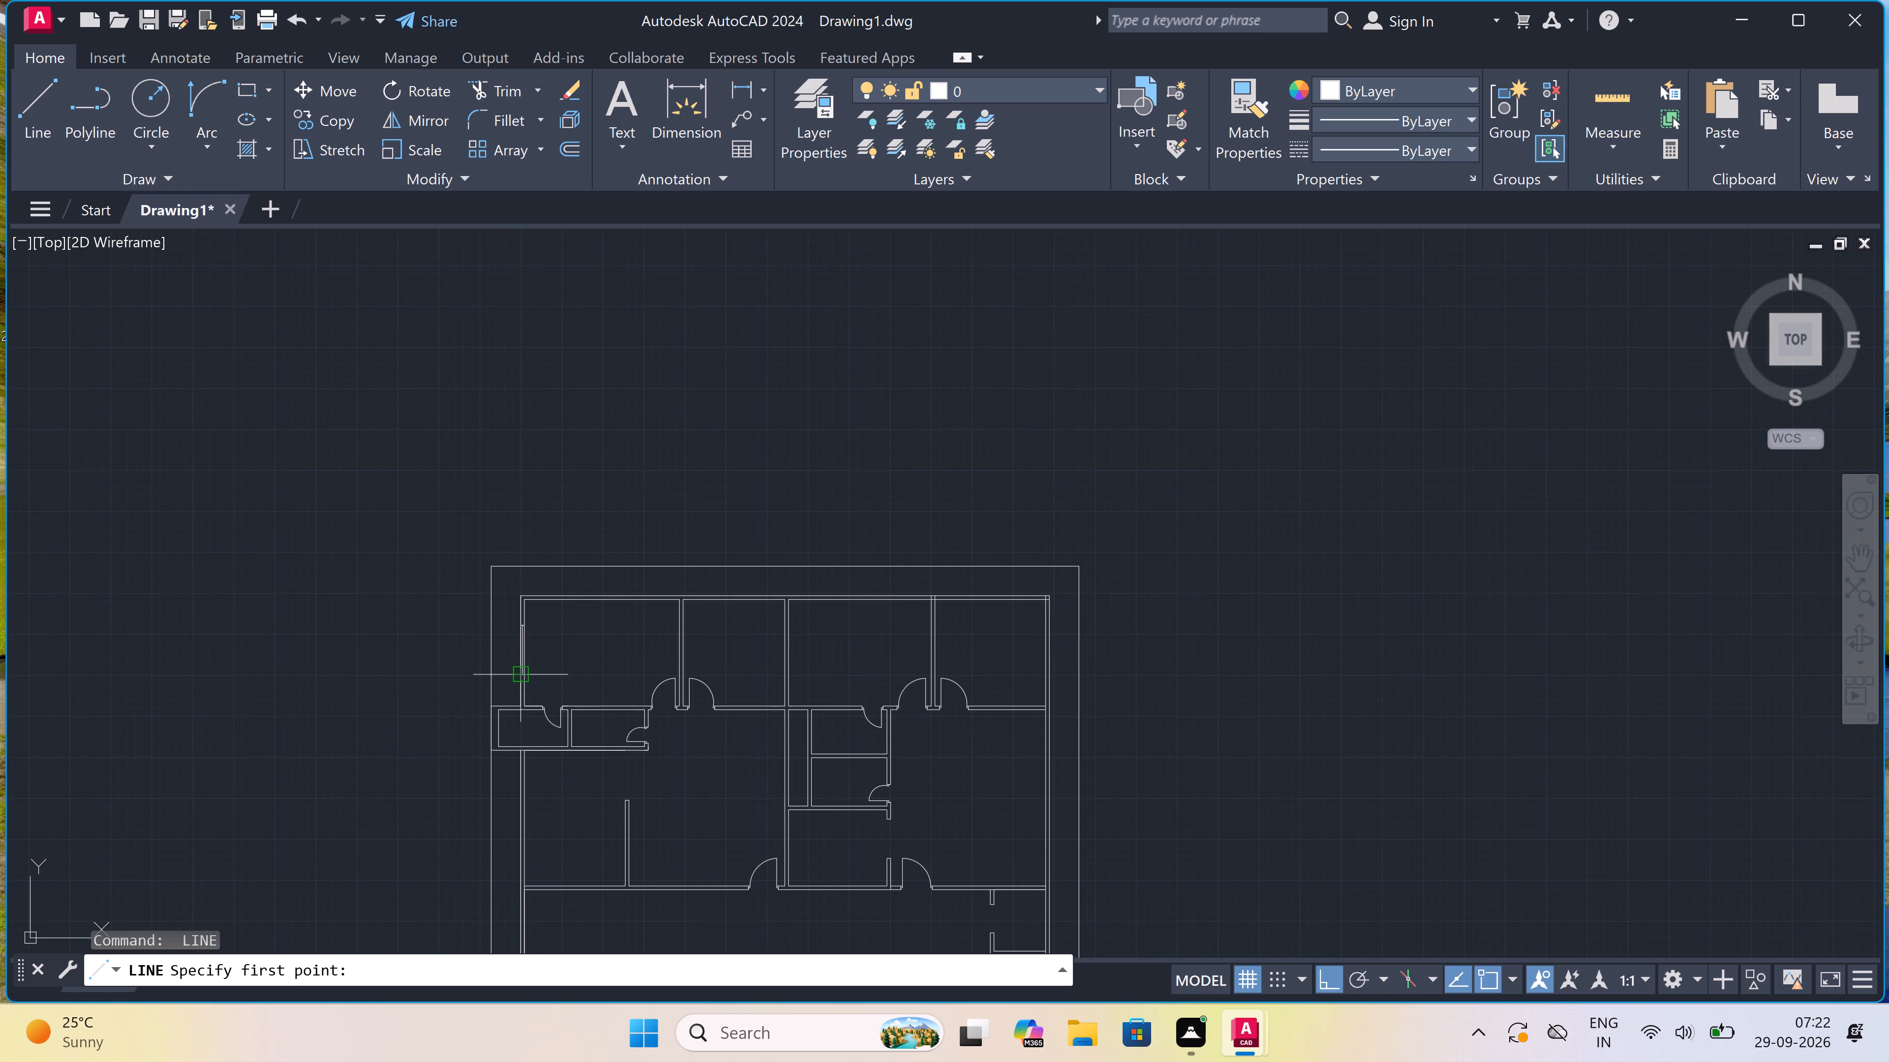
pyautogui.scroll(-1, 513, 670)
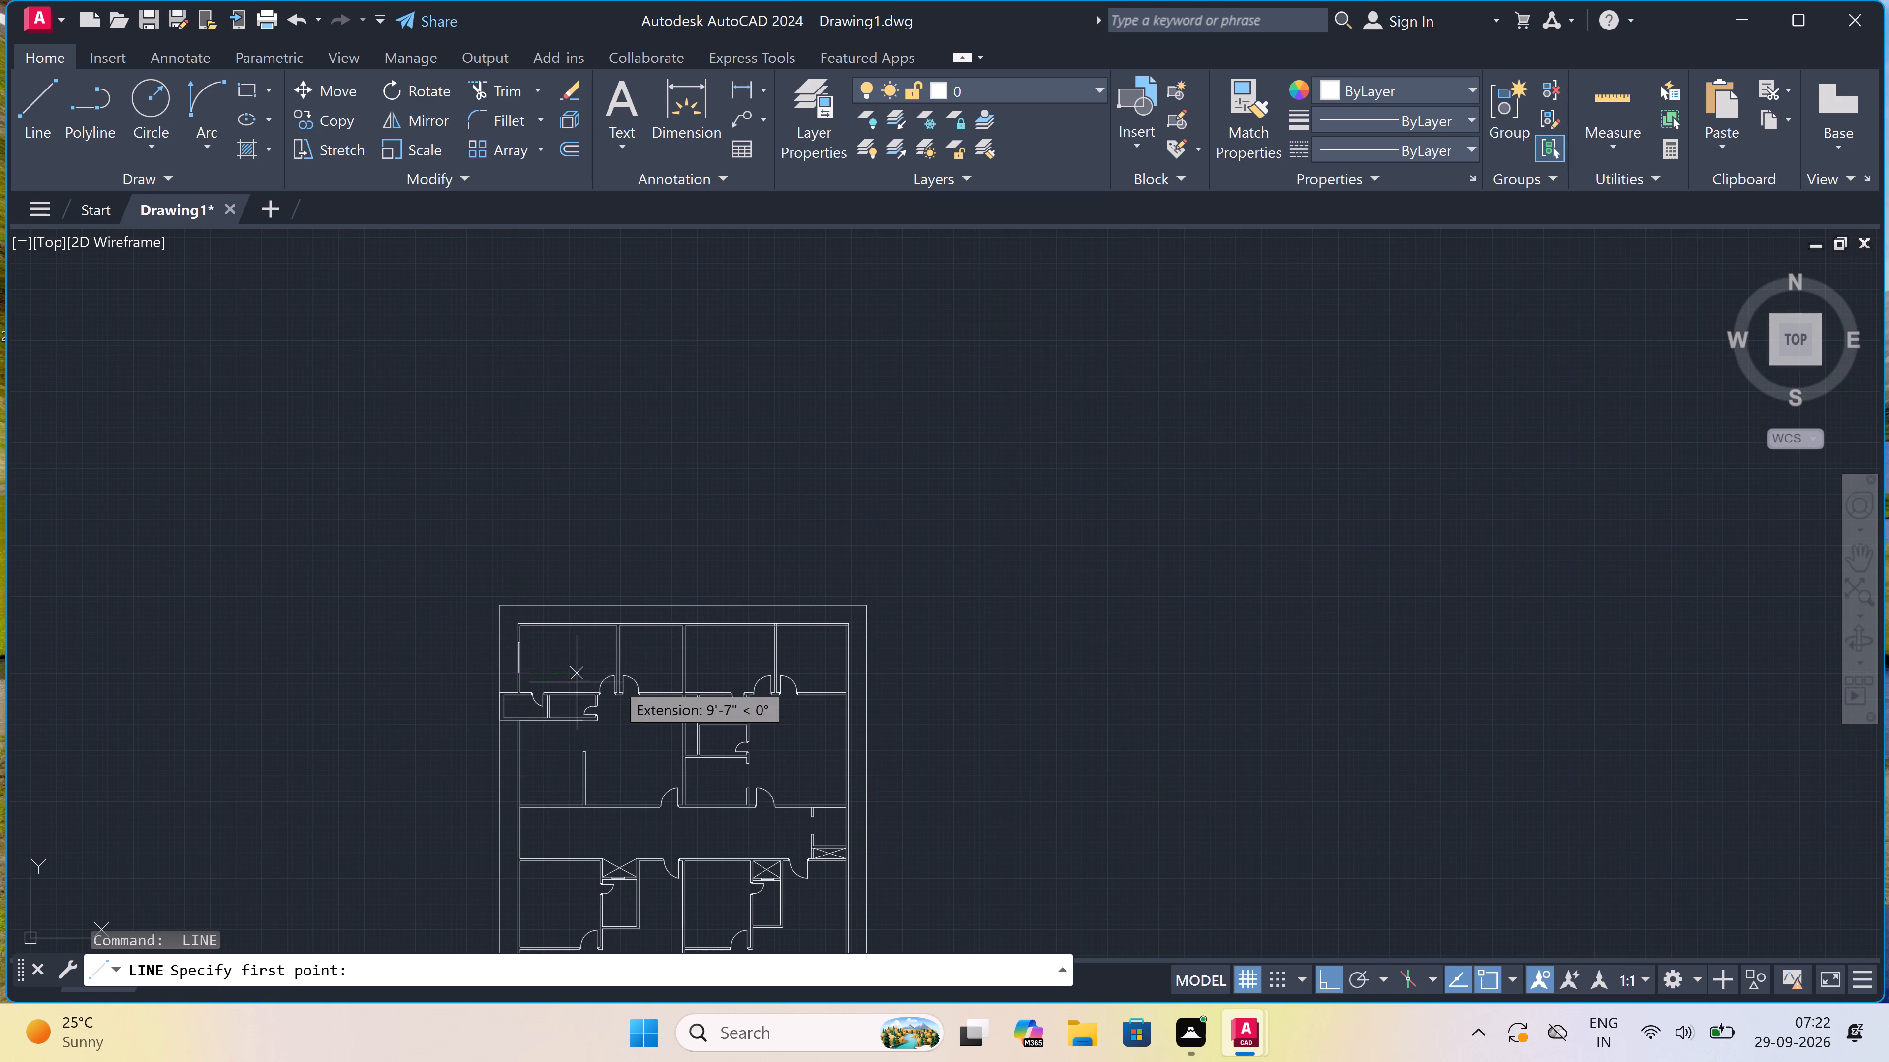
pyautogui.scroll(2, 699, 673)
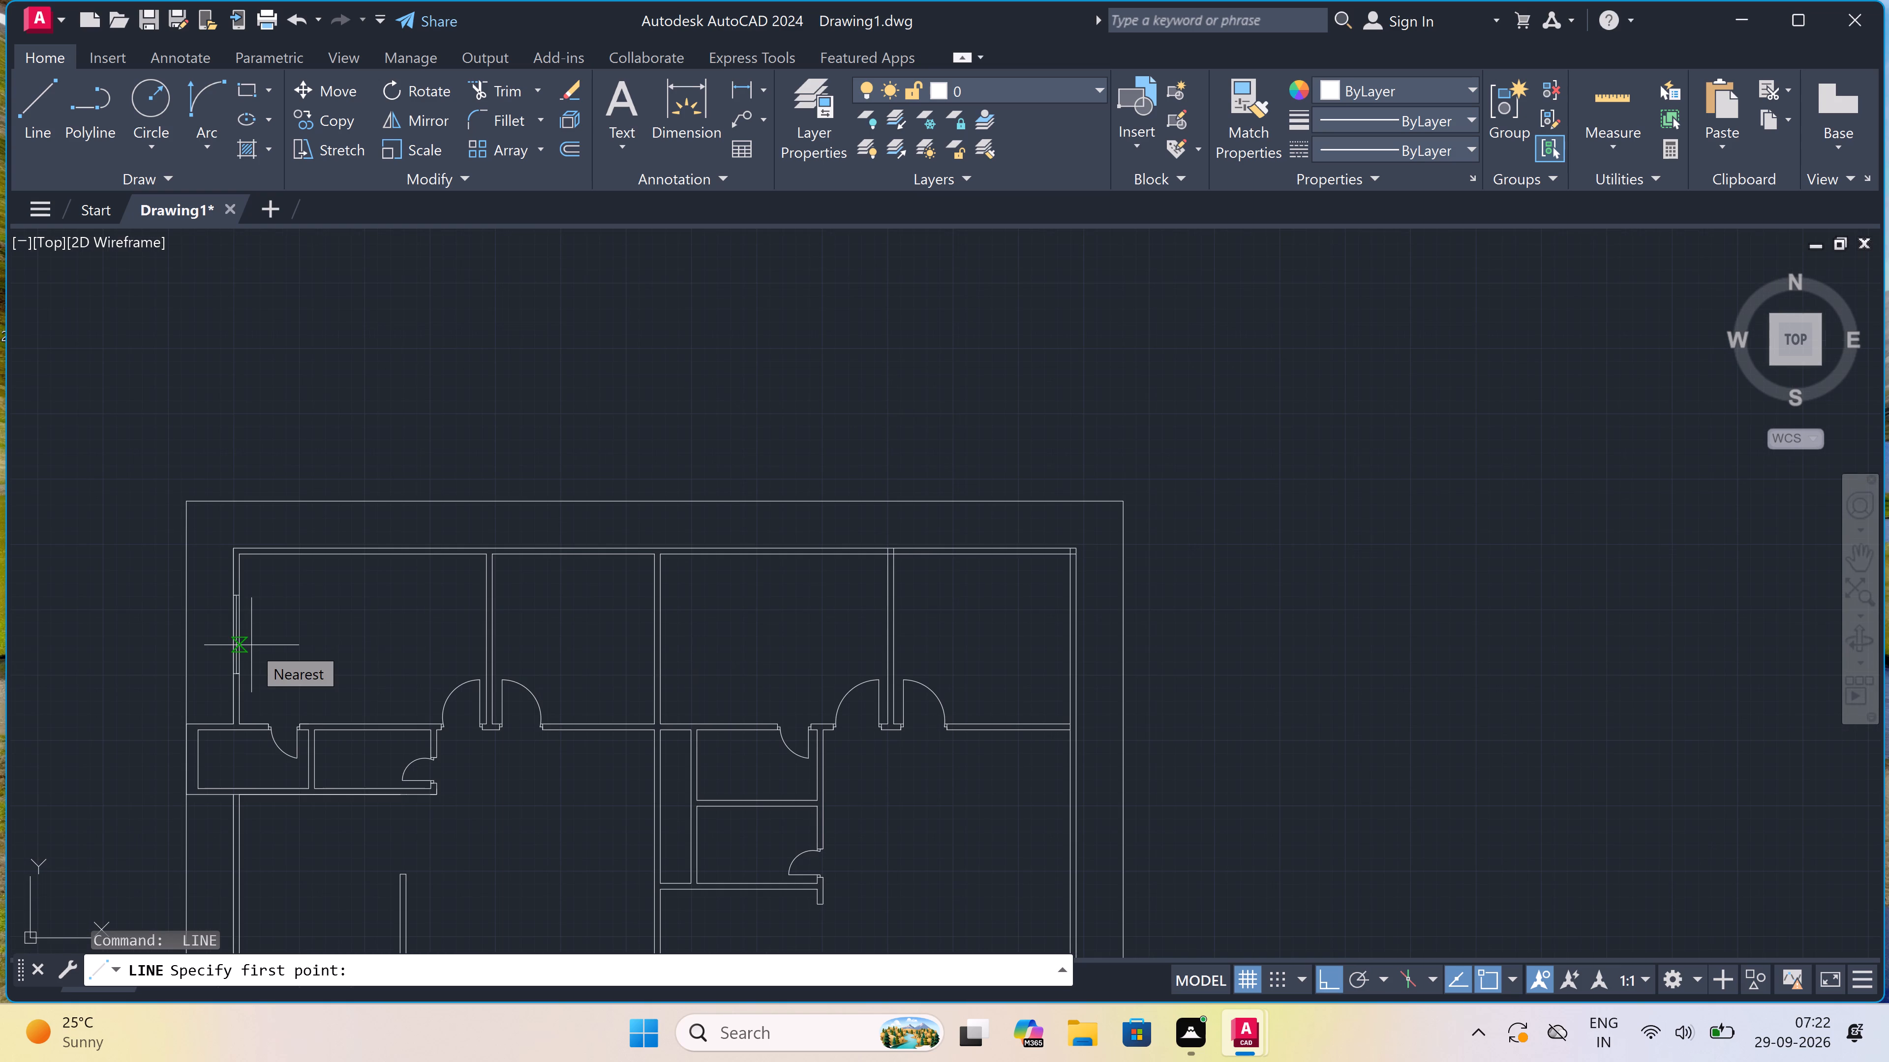
pyautogui.scroll(1, 248, 646)
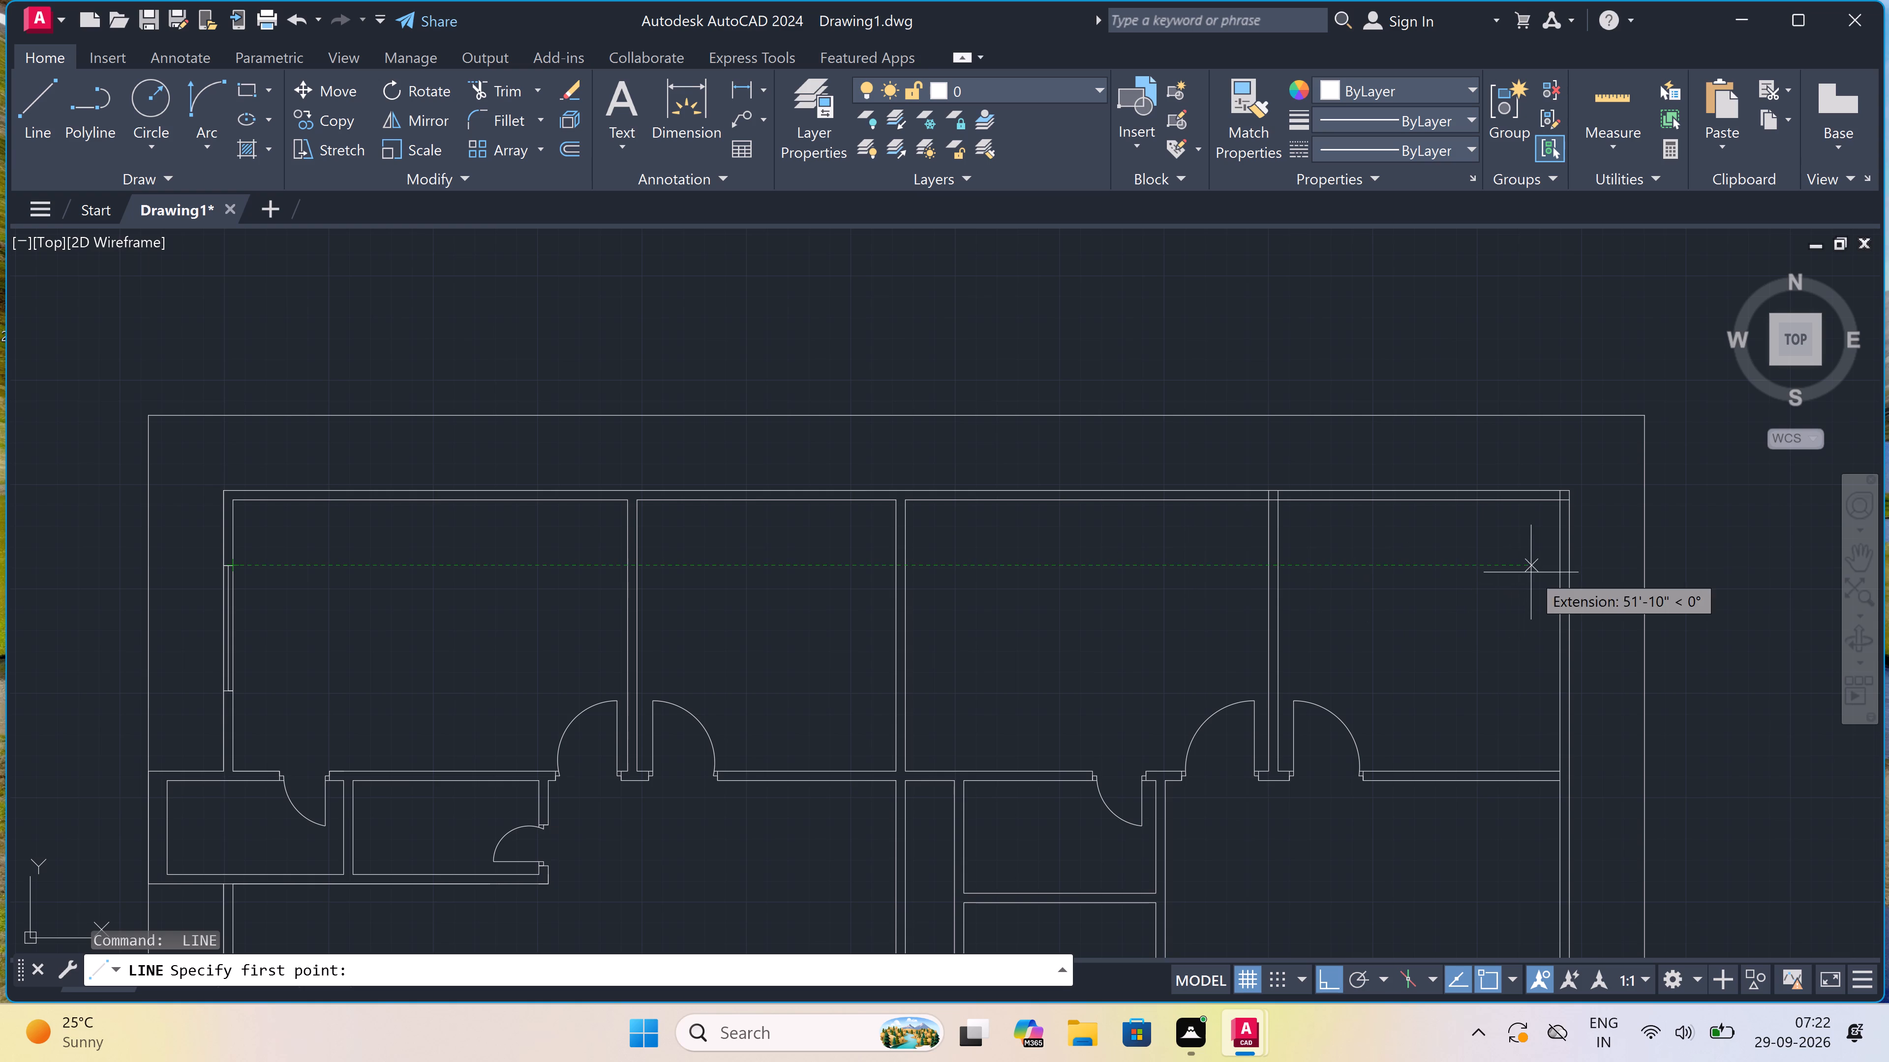
pyautogui.click(1562, 567)
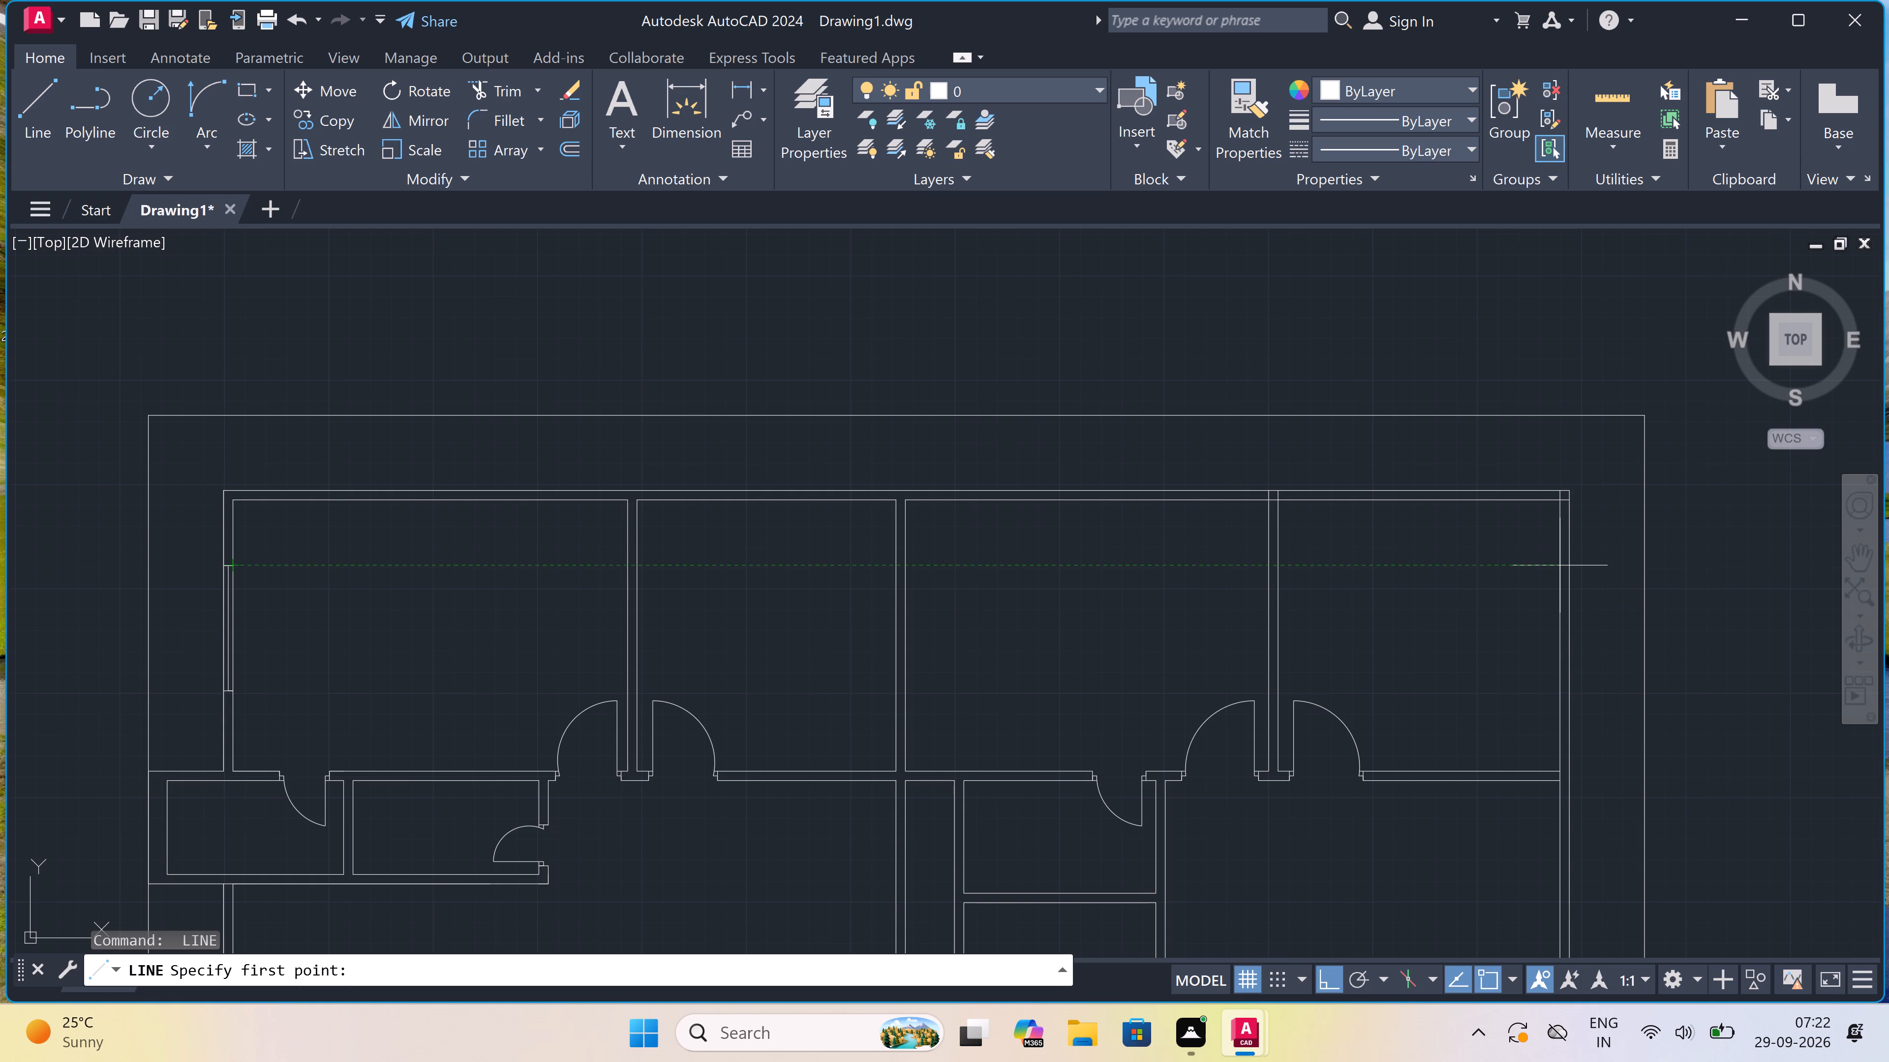
pyautogui.scroll(2, 1569, 557)
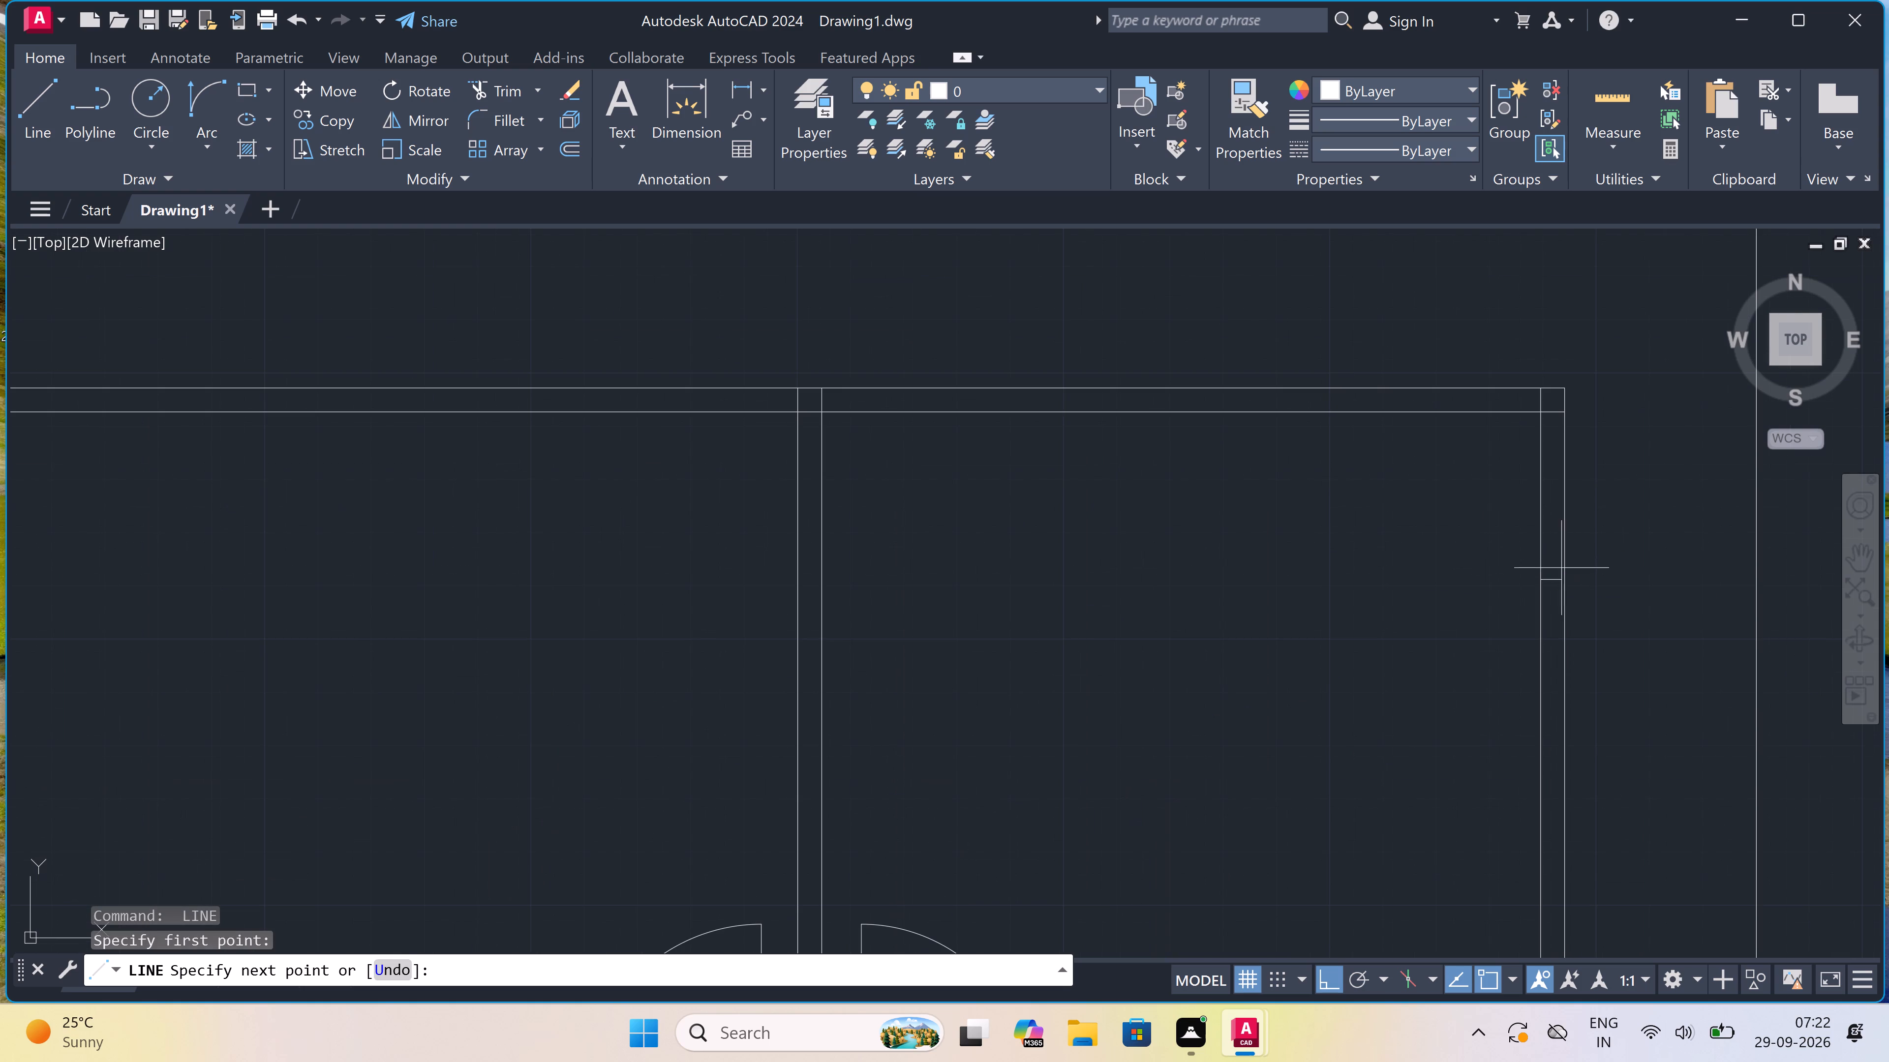
pyautogui.moveTo(1557, 578); pyautogui.dragTo(1558, 566)
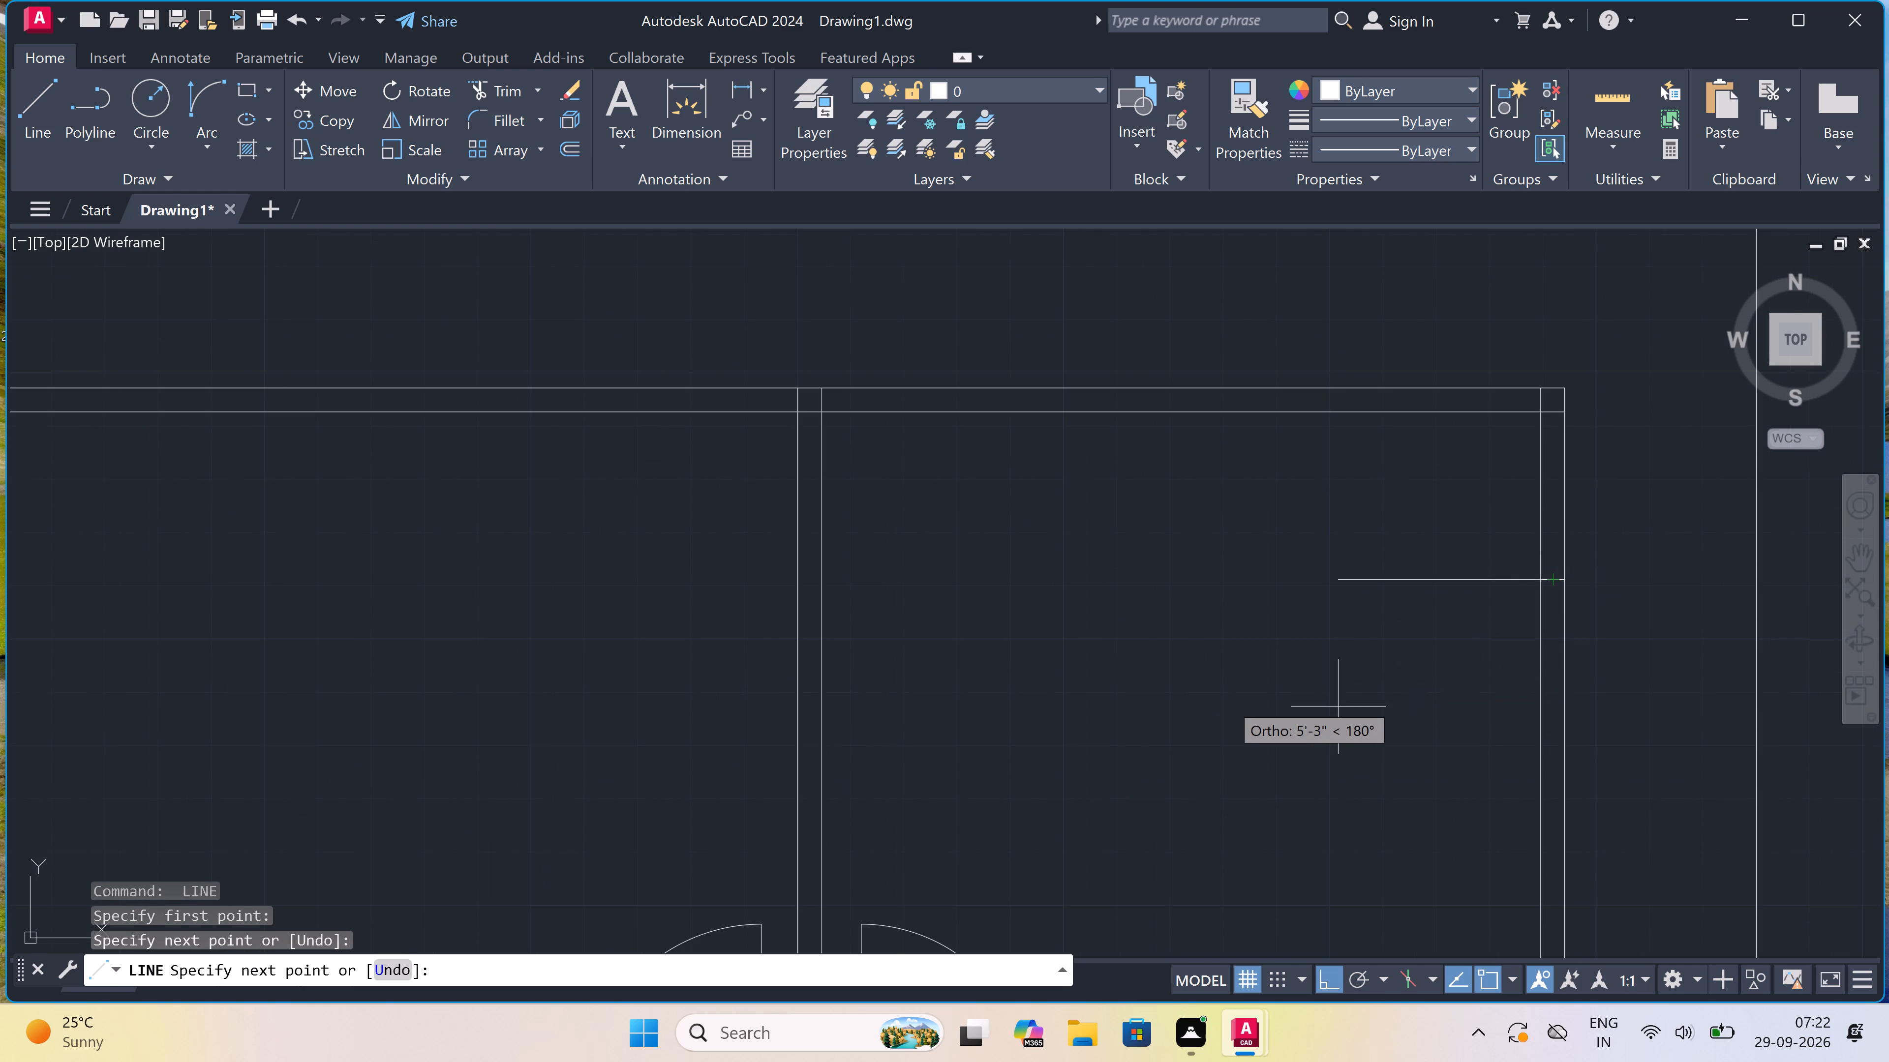
pyautogui.scroll(-5, 1002, 735)
pyautogui.scroll(3, 1078, 735)
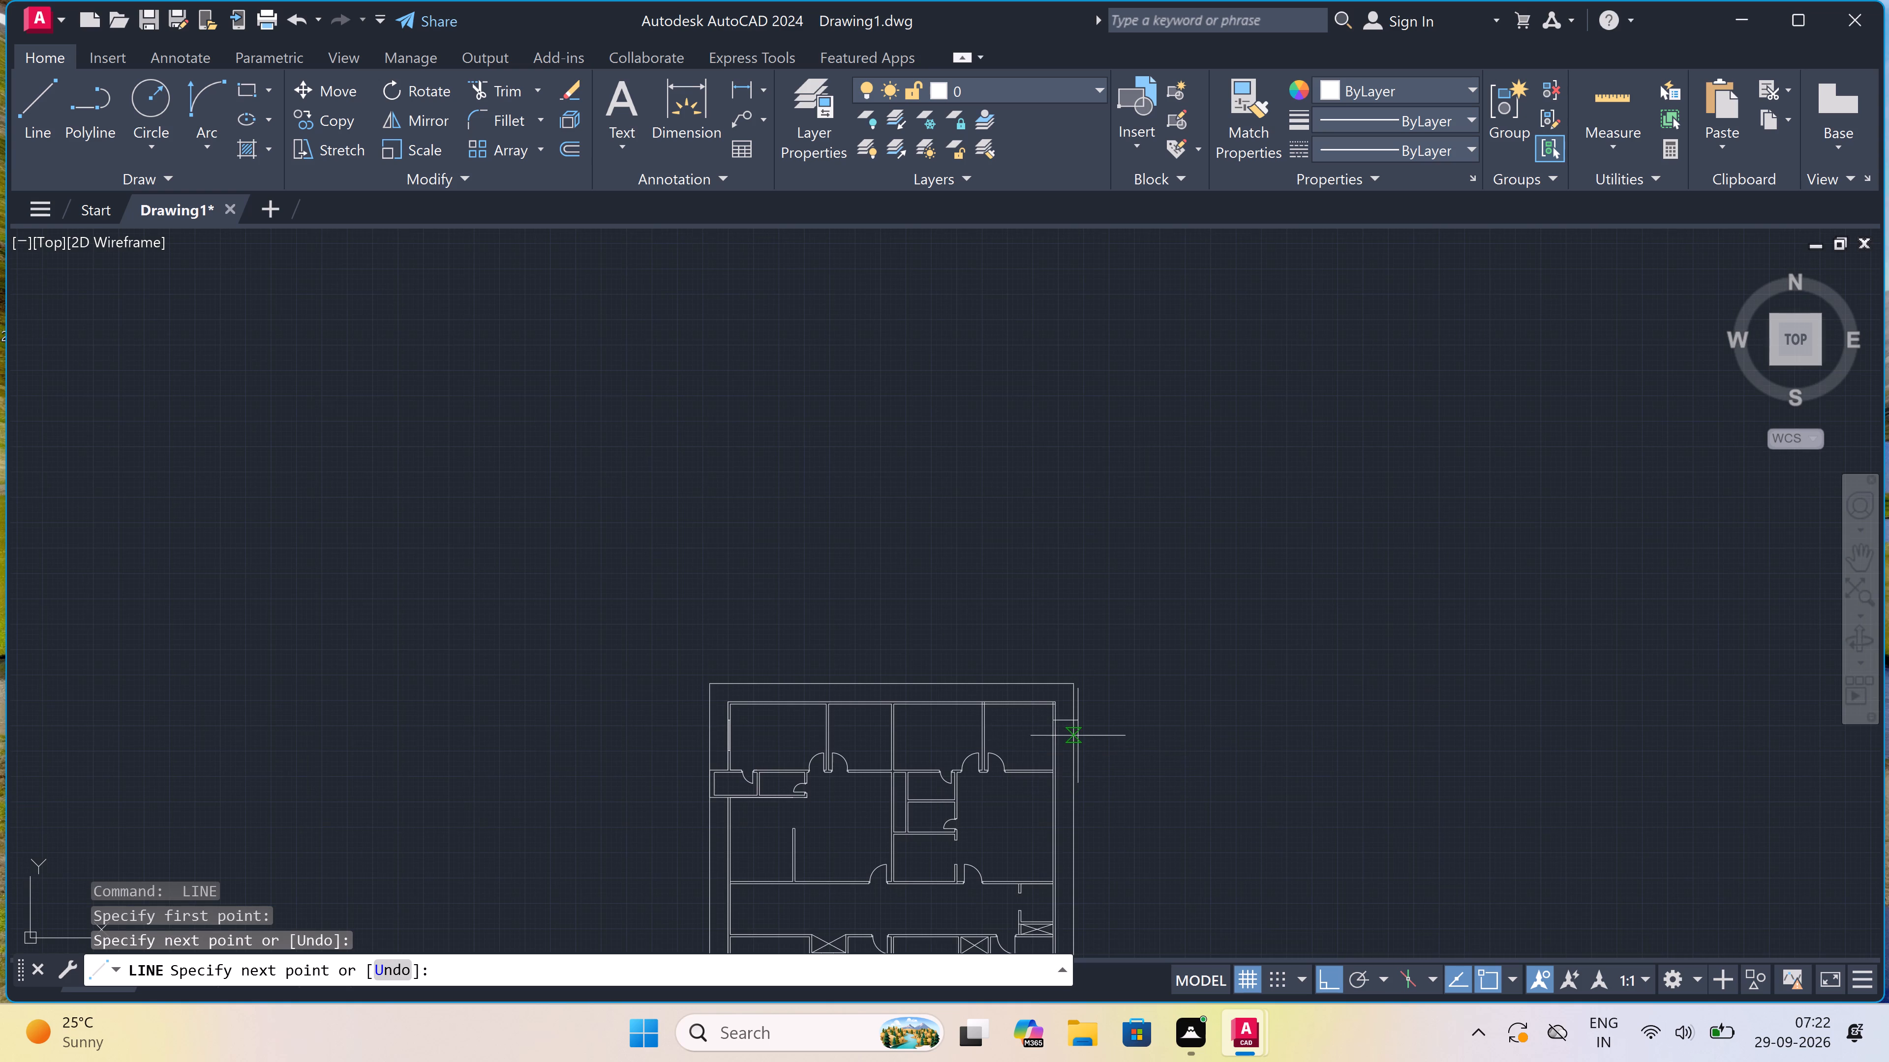
pyautogui.scroll(3, 957, 711)
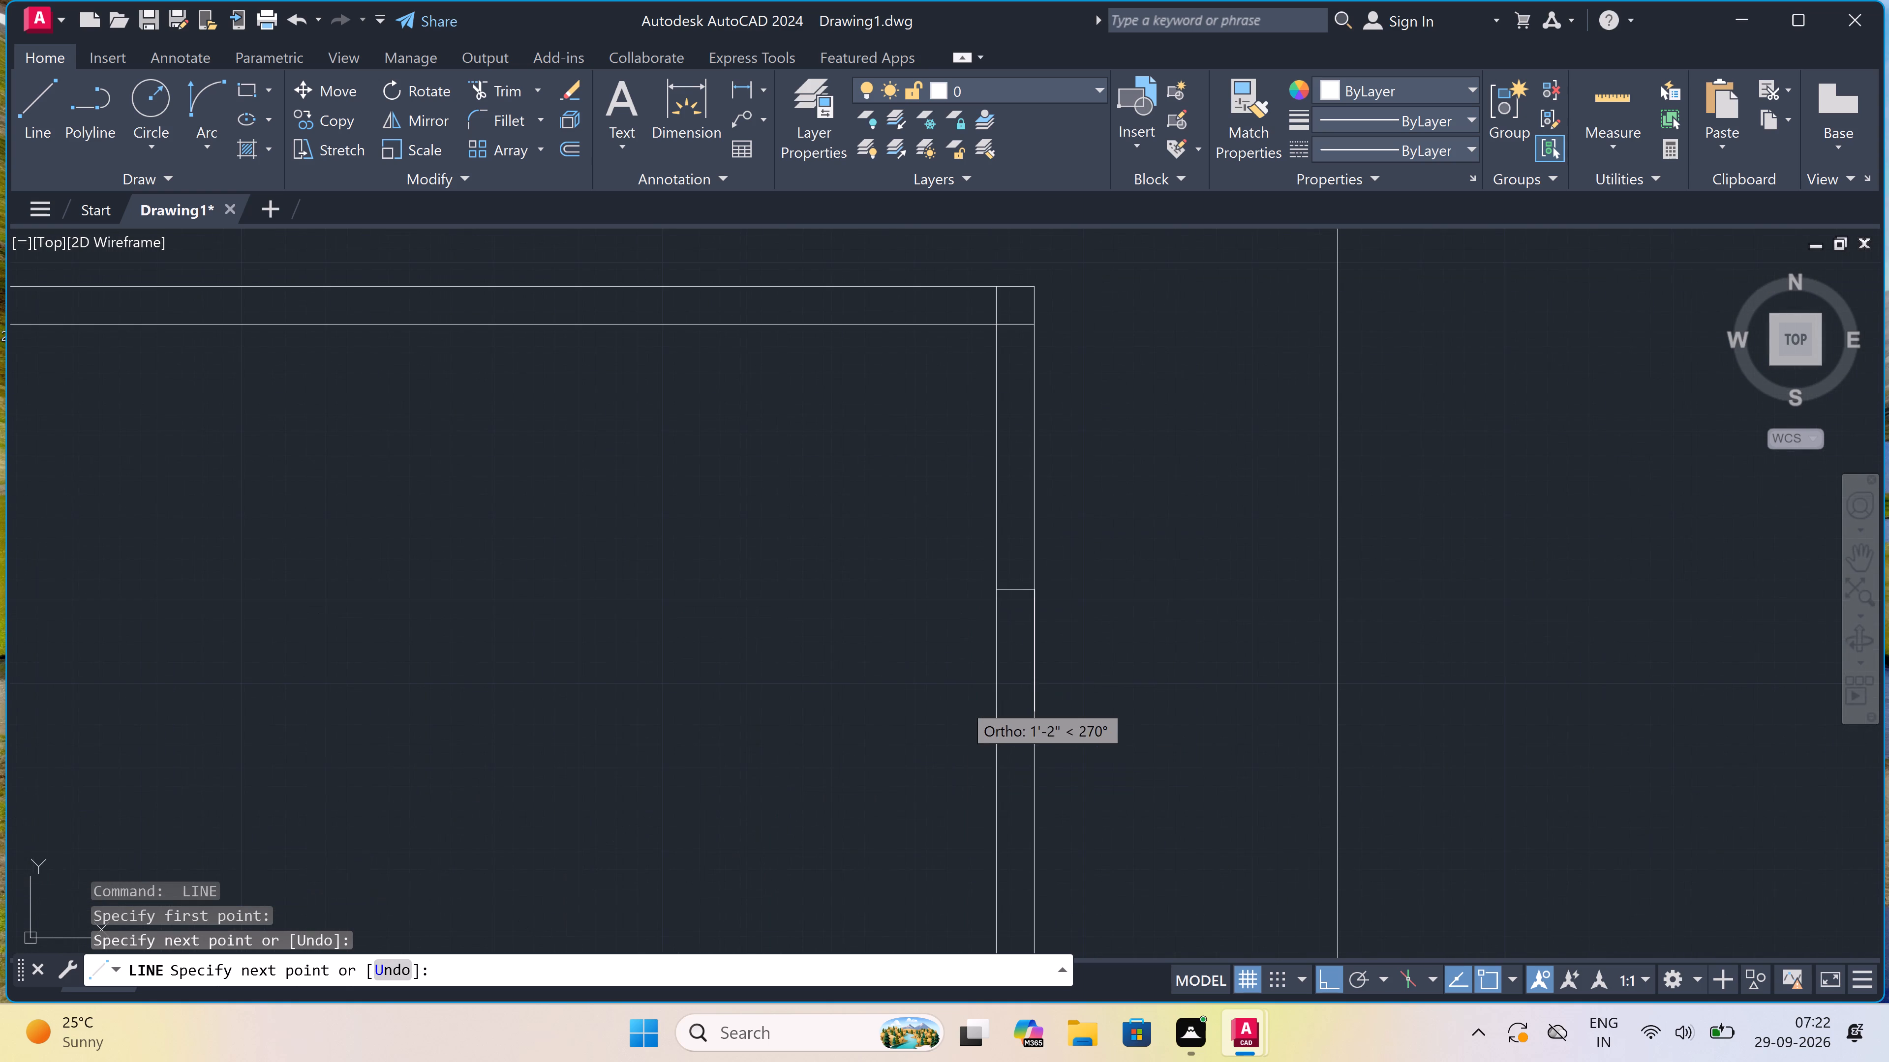
pyautogui.click(1019, 592)
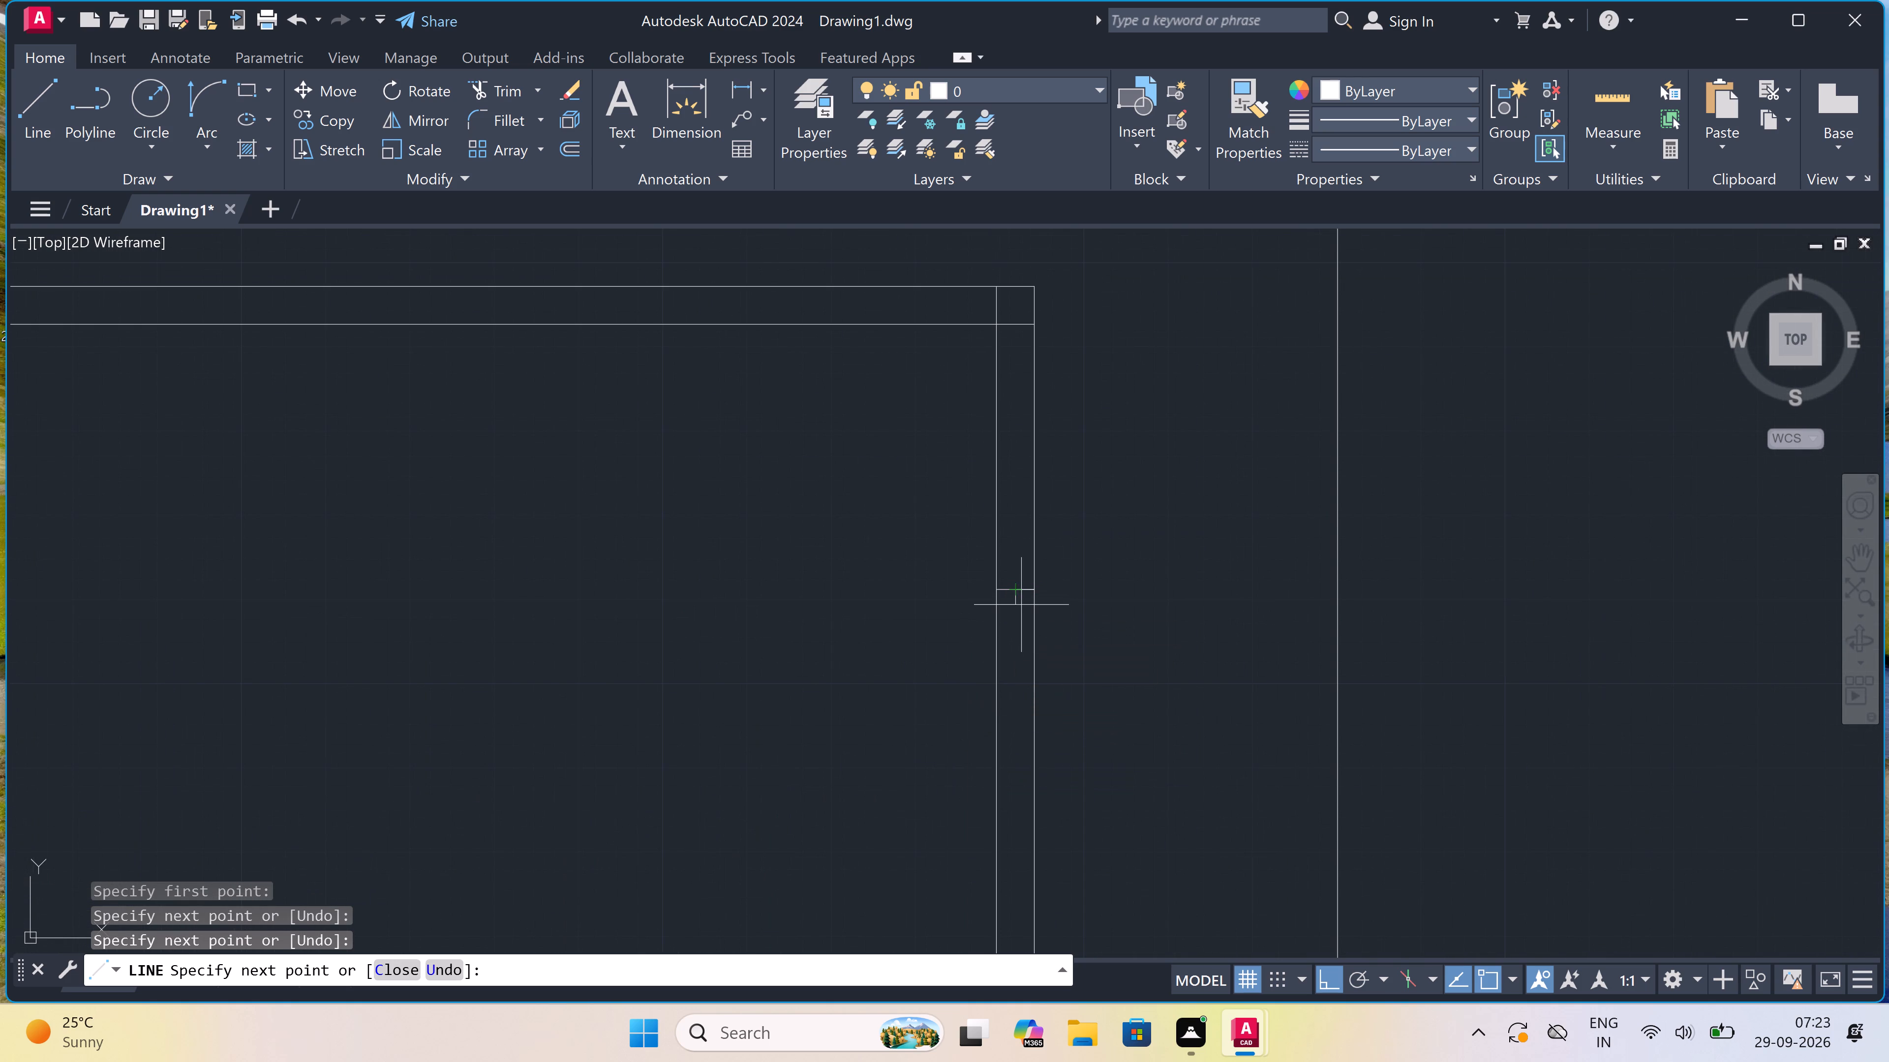
pyautogui.write("5'")
pyautogui.press('space')
pyautogui.scroll(-3, 1033, 680)
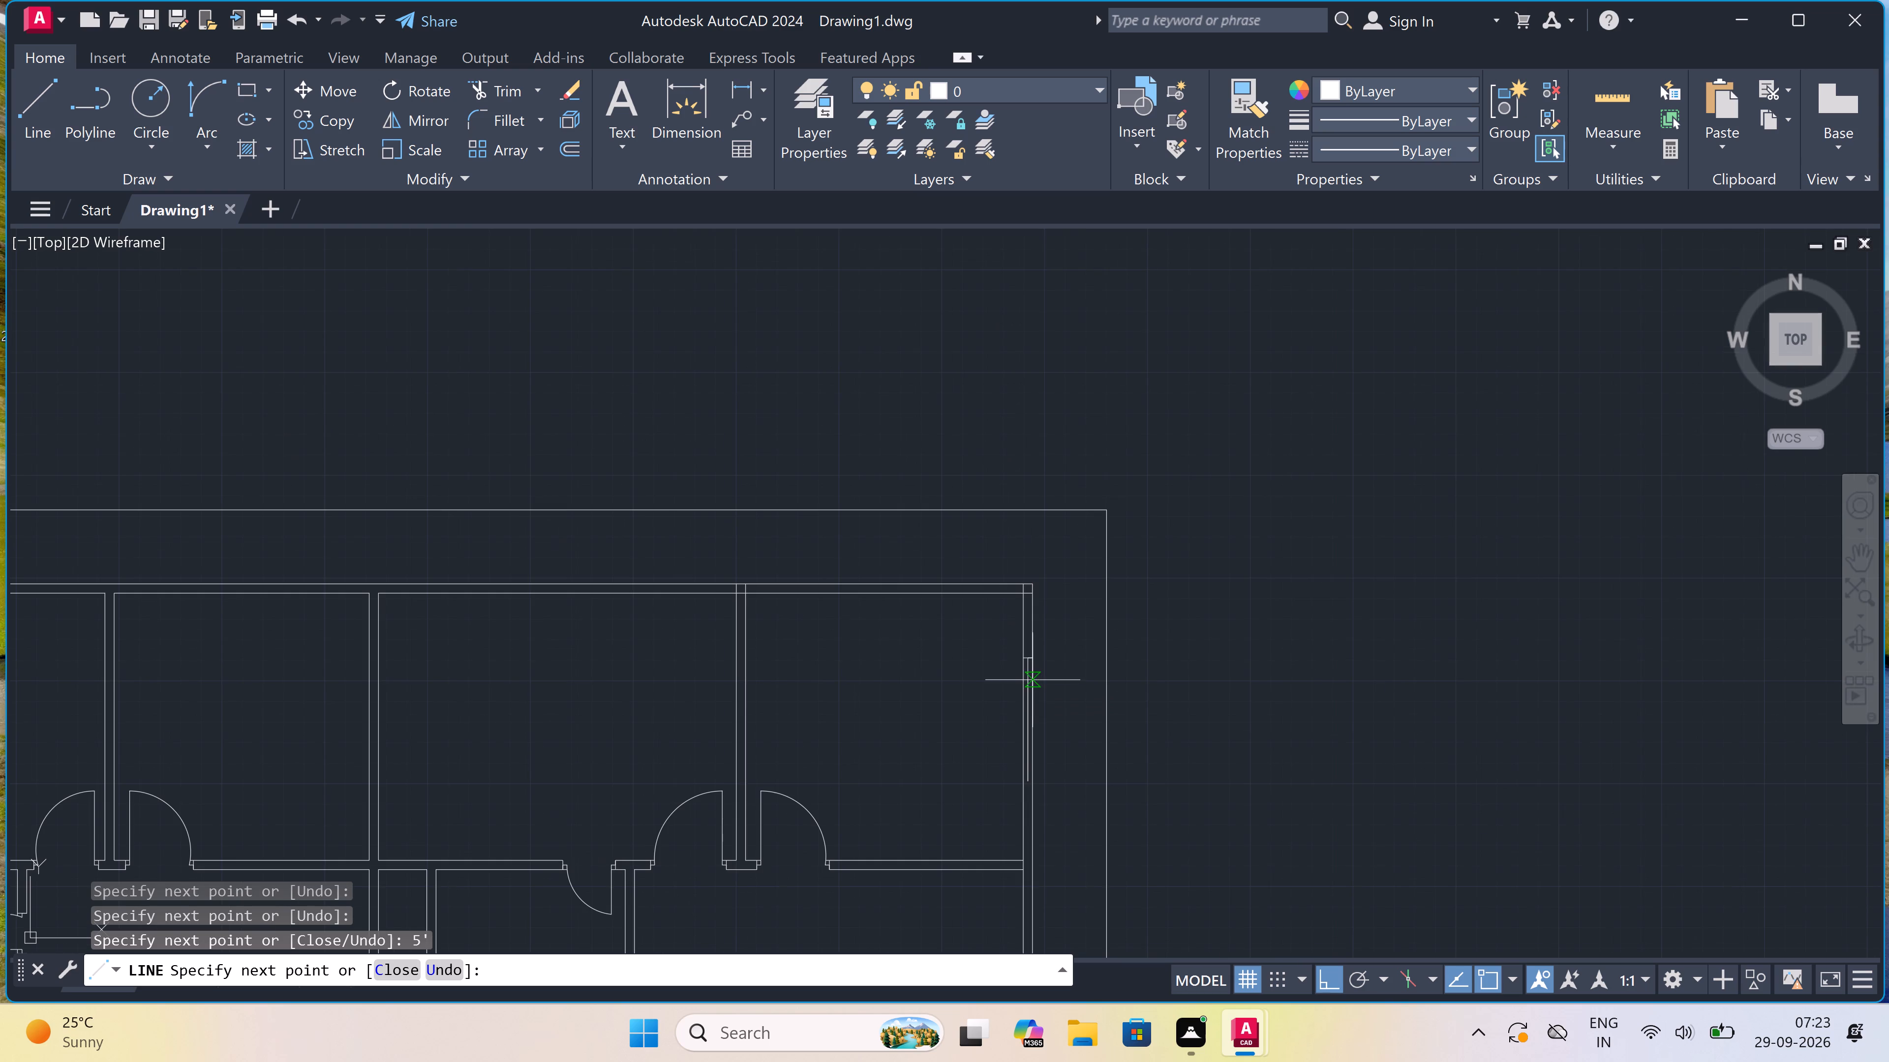
pyautogui.scroll(3, 1008, 788)
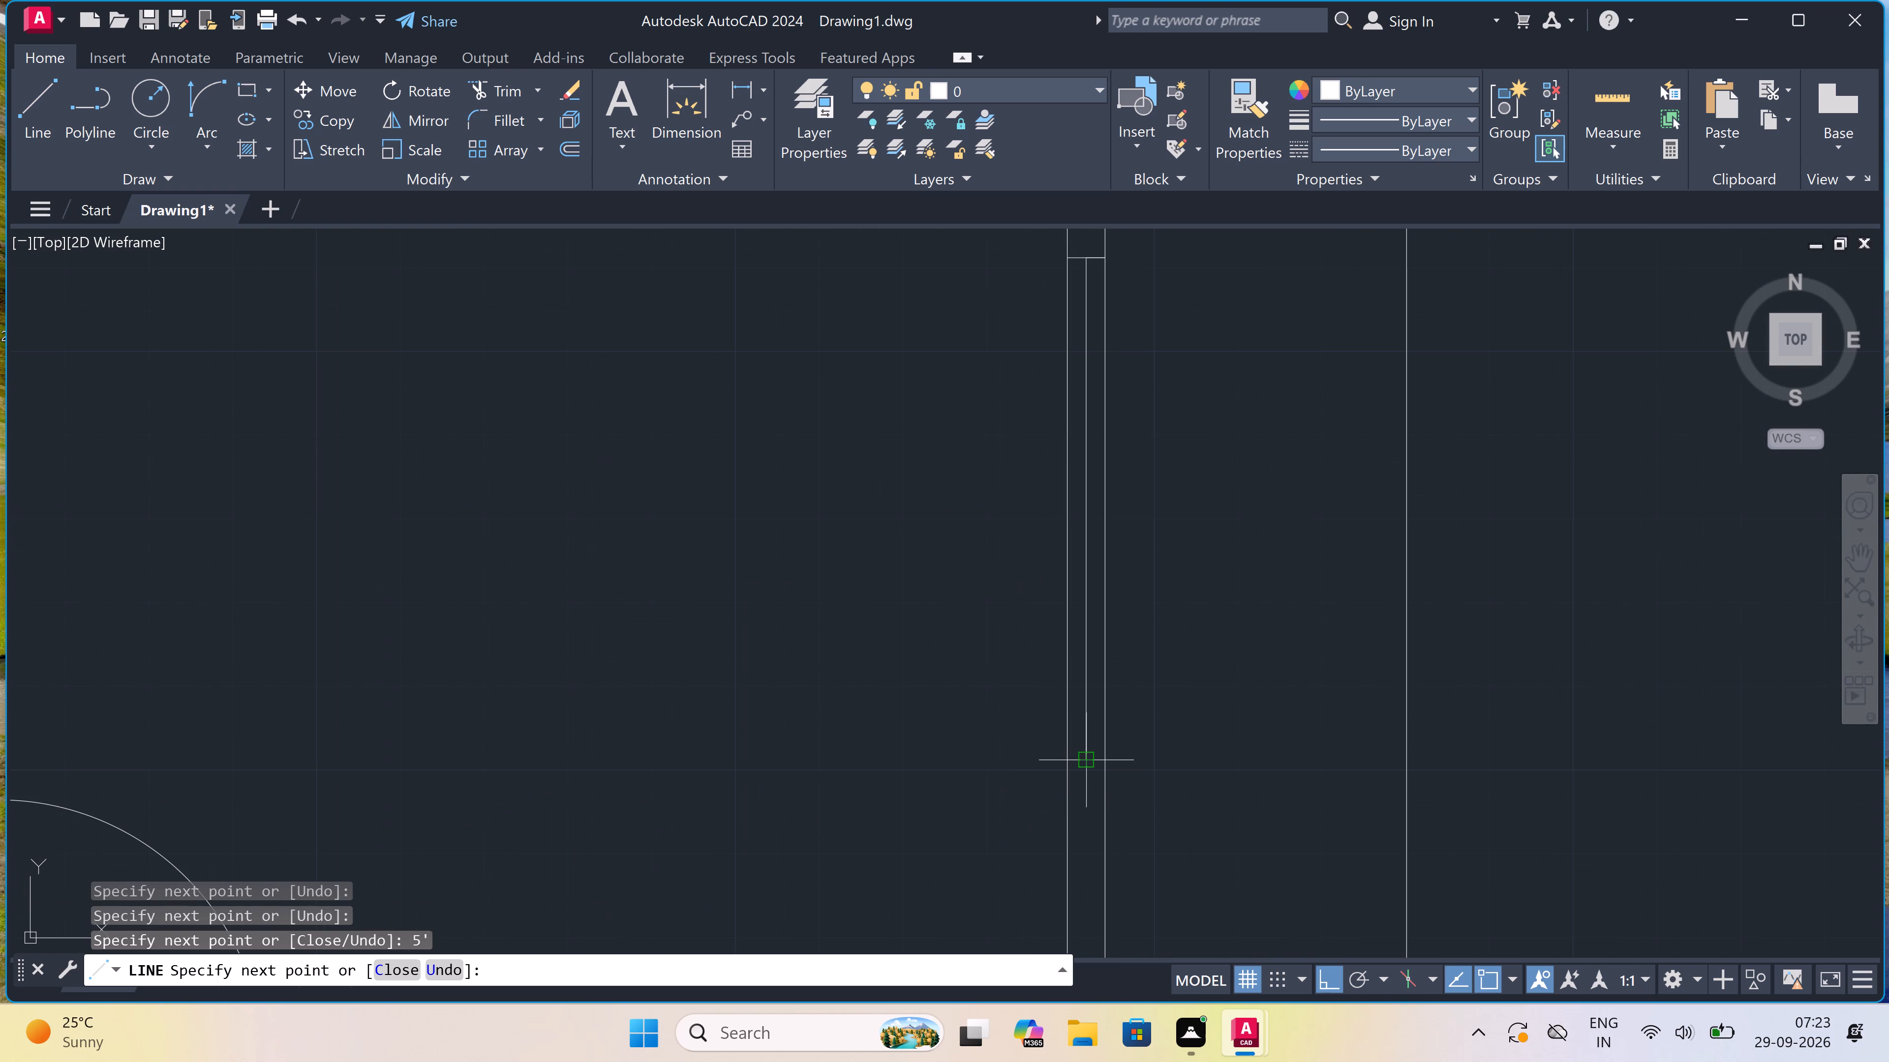
pyautogui.scroll(2, 1084, 762)
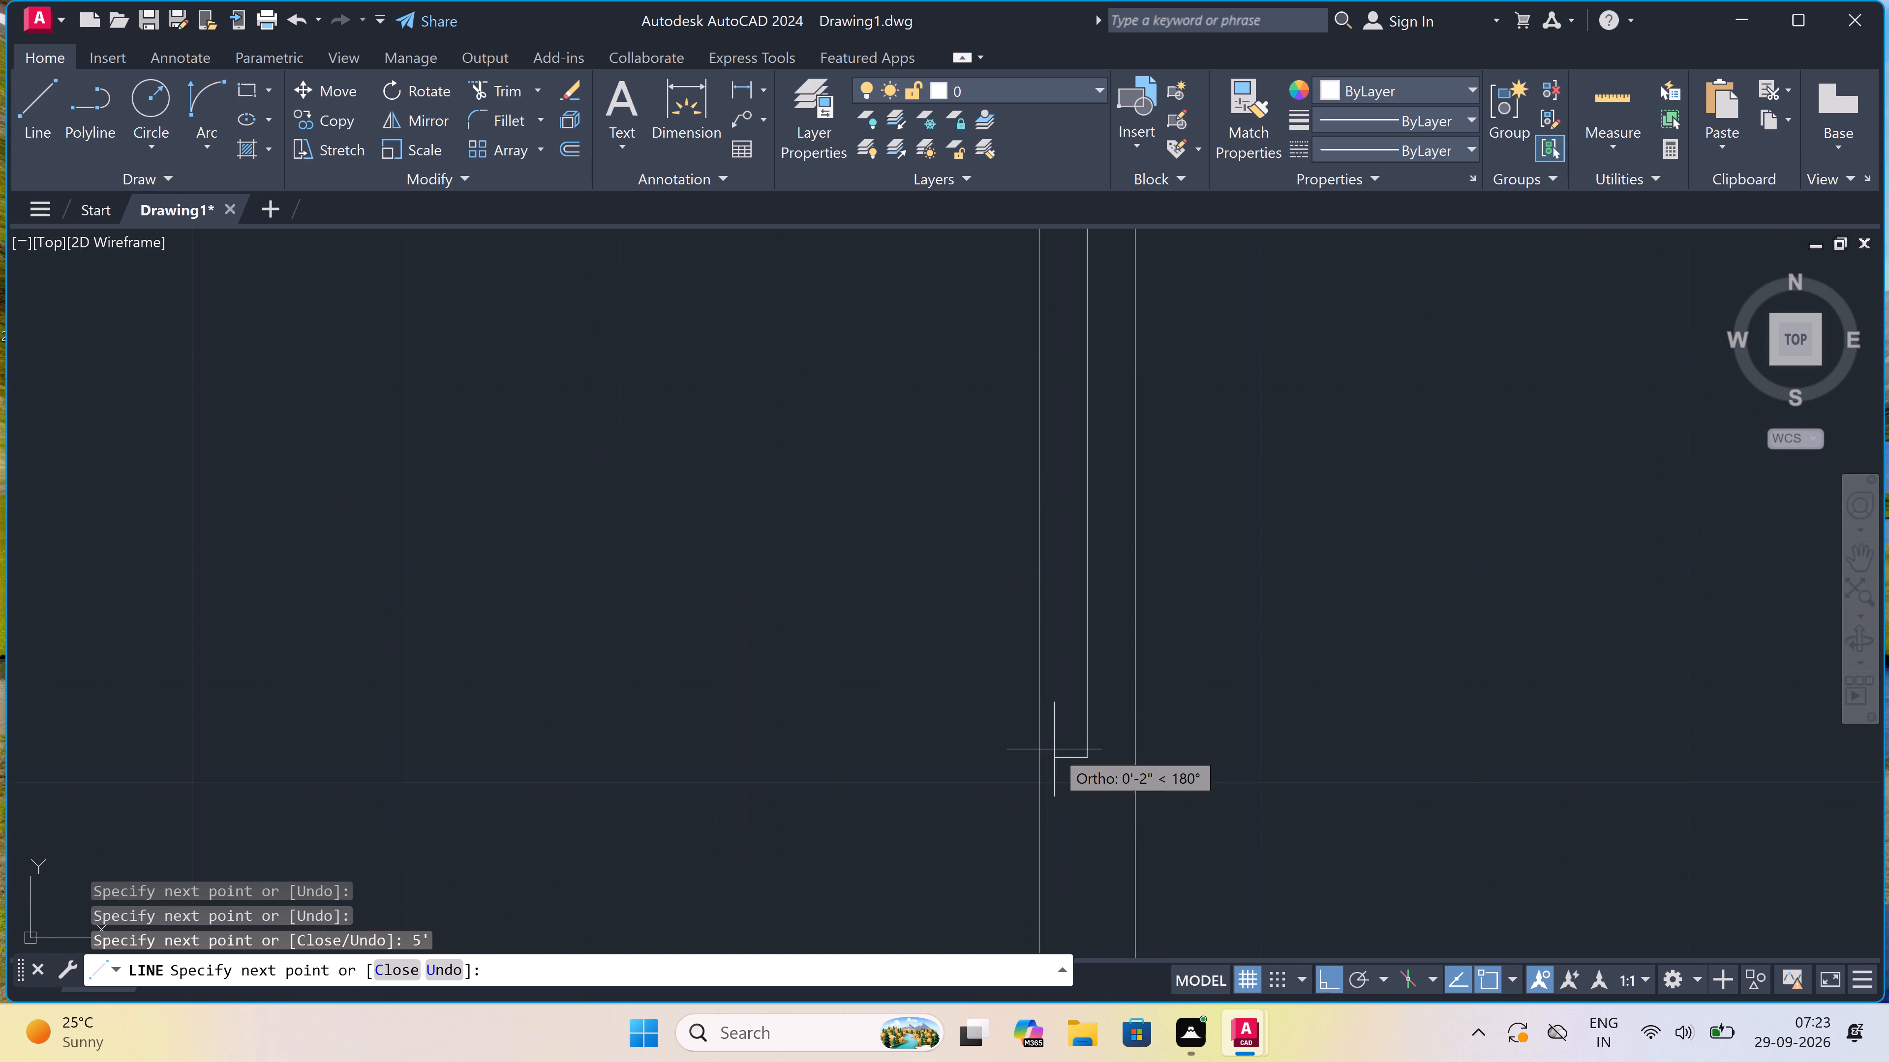
pyautogui.click(1041, 754)
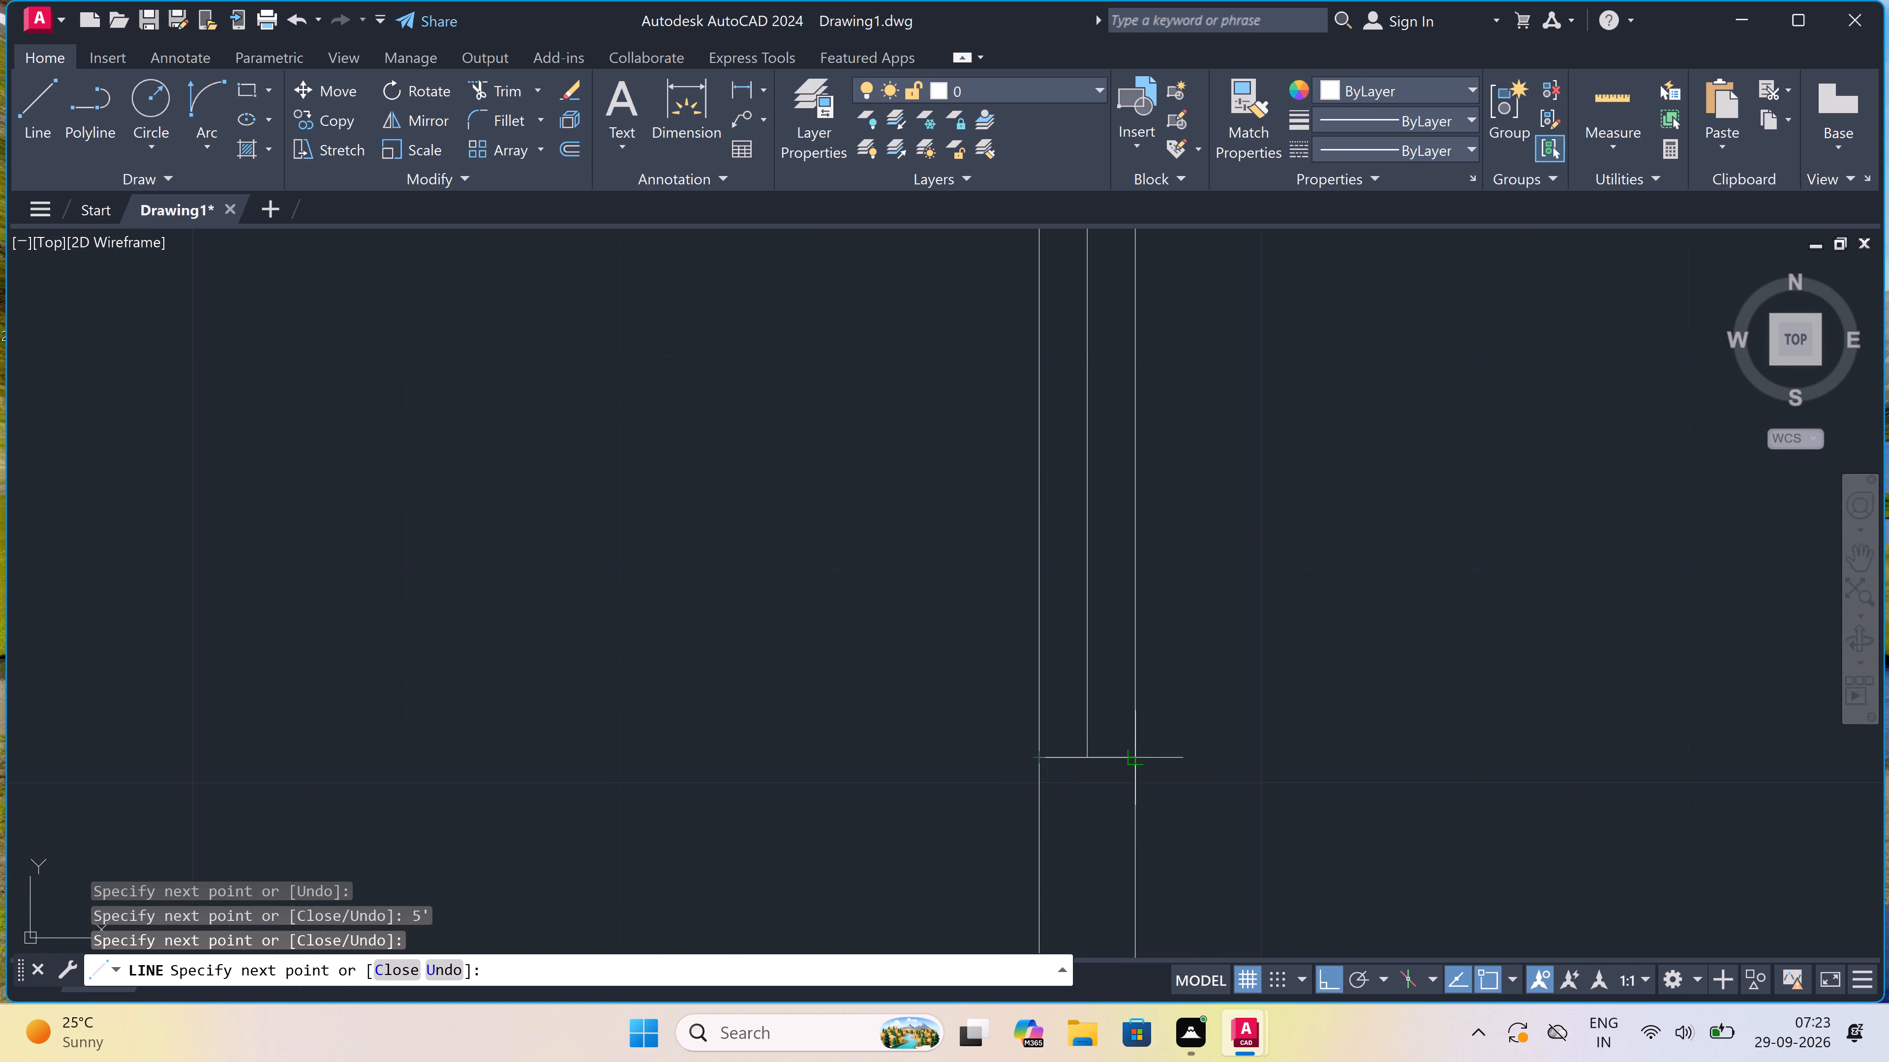
pyautogui.click(1126, 759)
pyautogui.press('Escape')
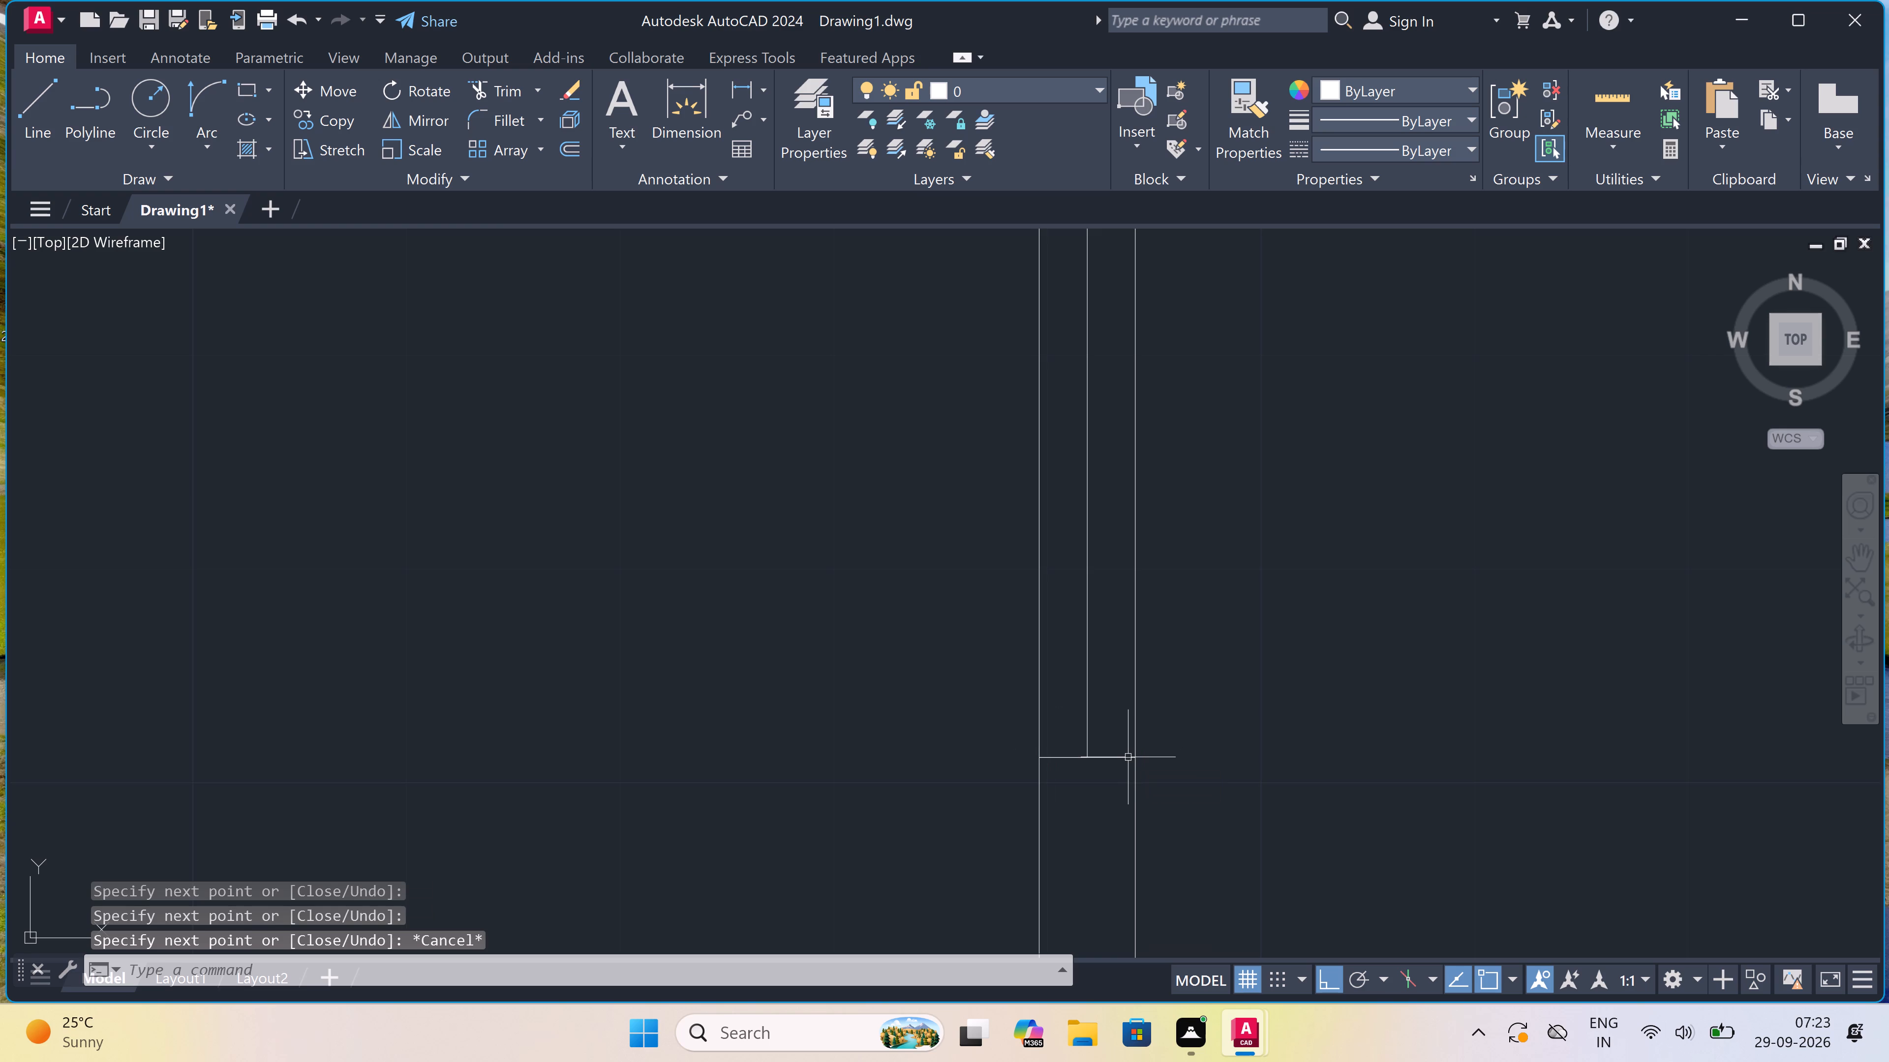
# Draw a 5' window in the north exterior wall of the second room from the west, with a mid-wall line between end lines.
pyautogui.press('space')
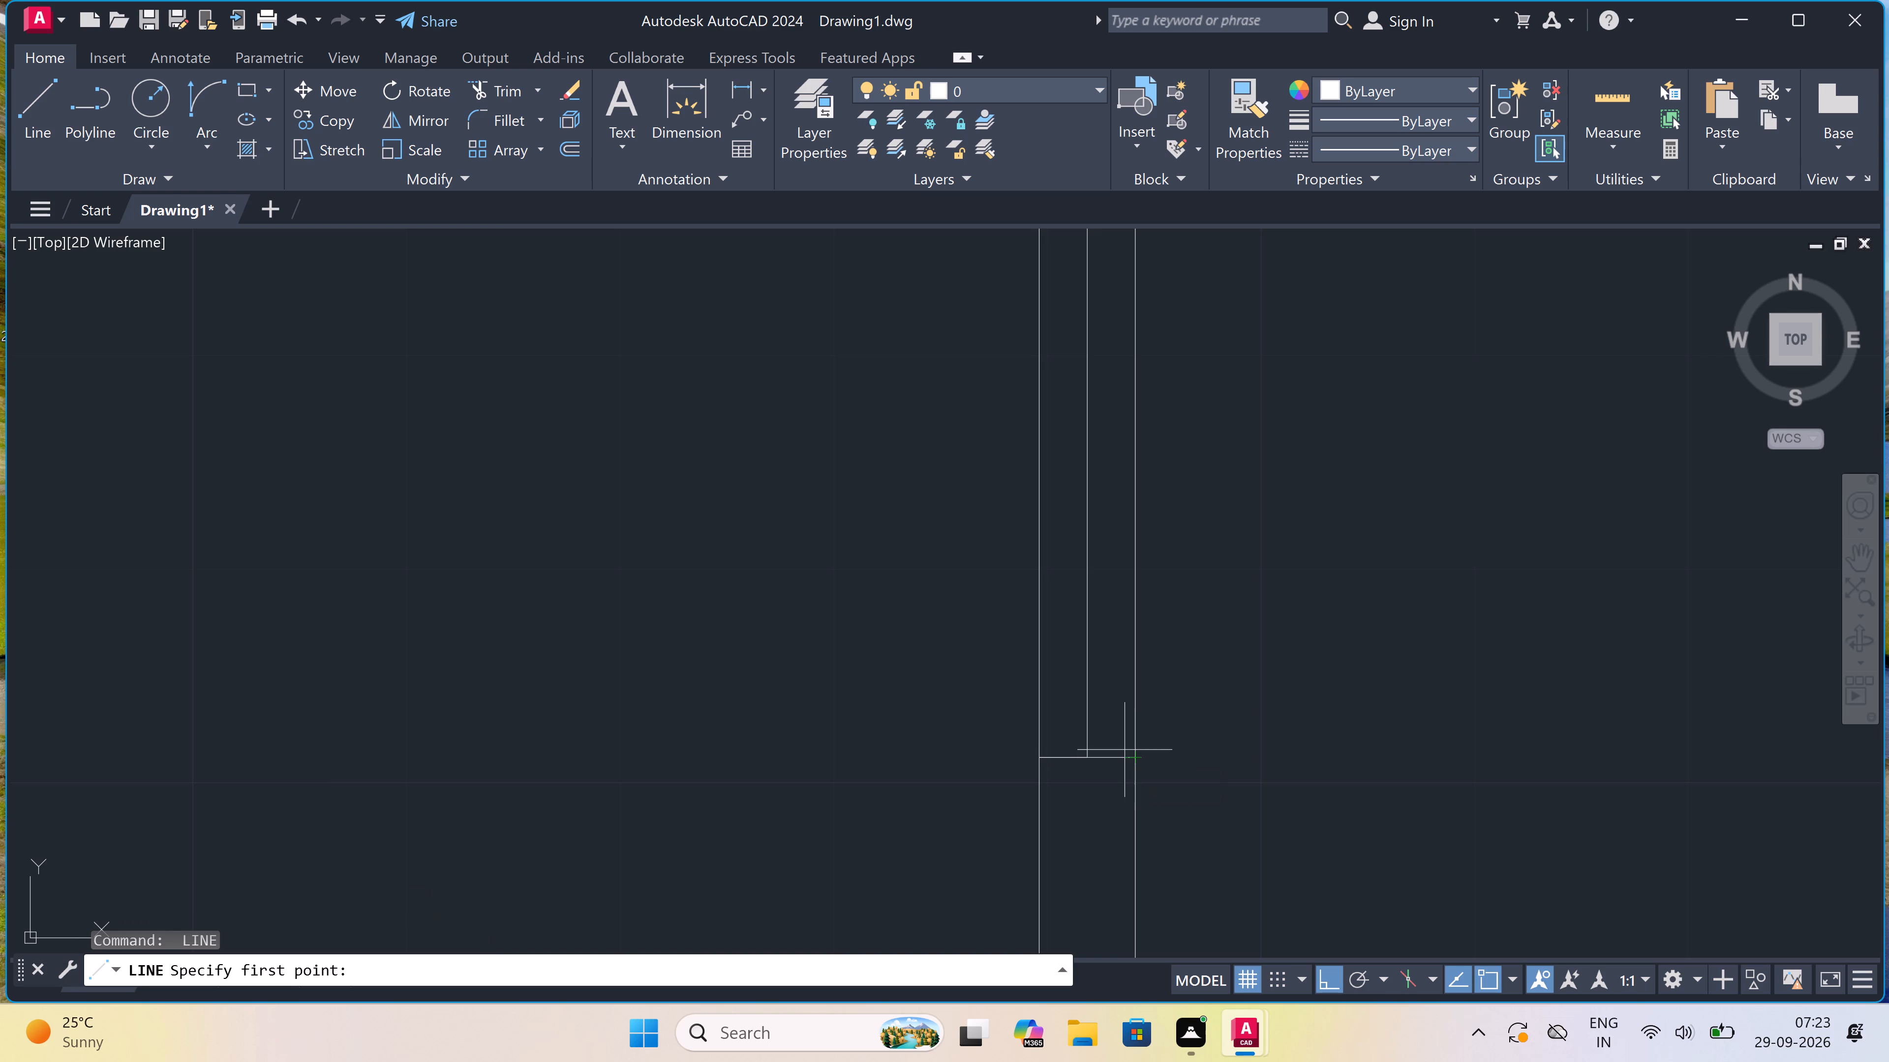
pyautogui.scroll(-1, 962, 662)
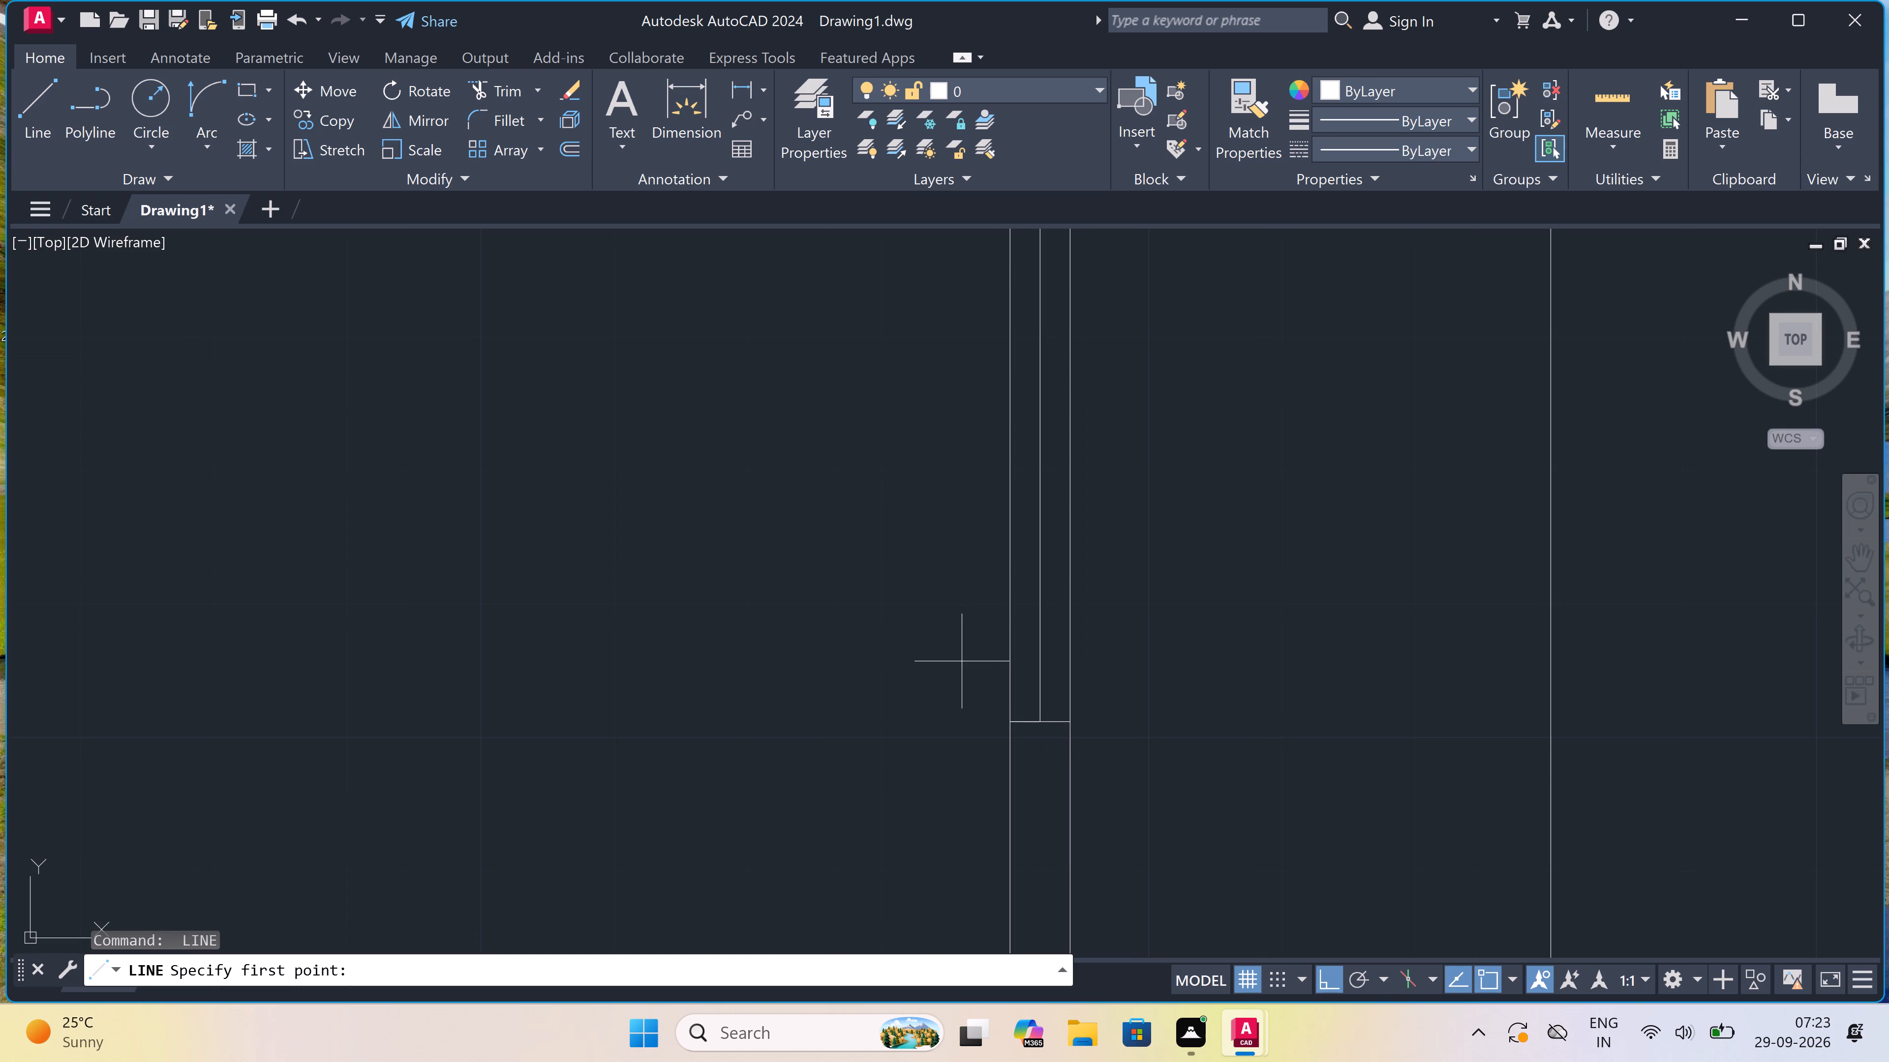
pyautogui.scroll(-3, 962, 661)
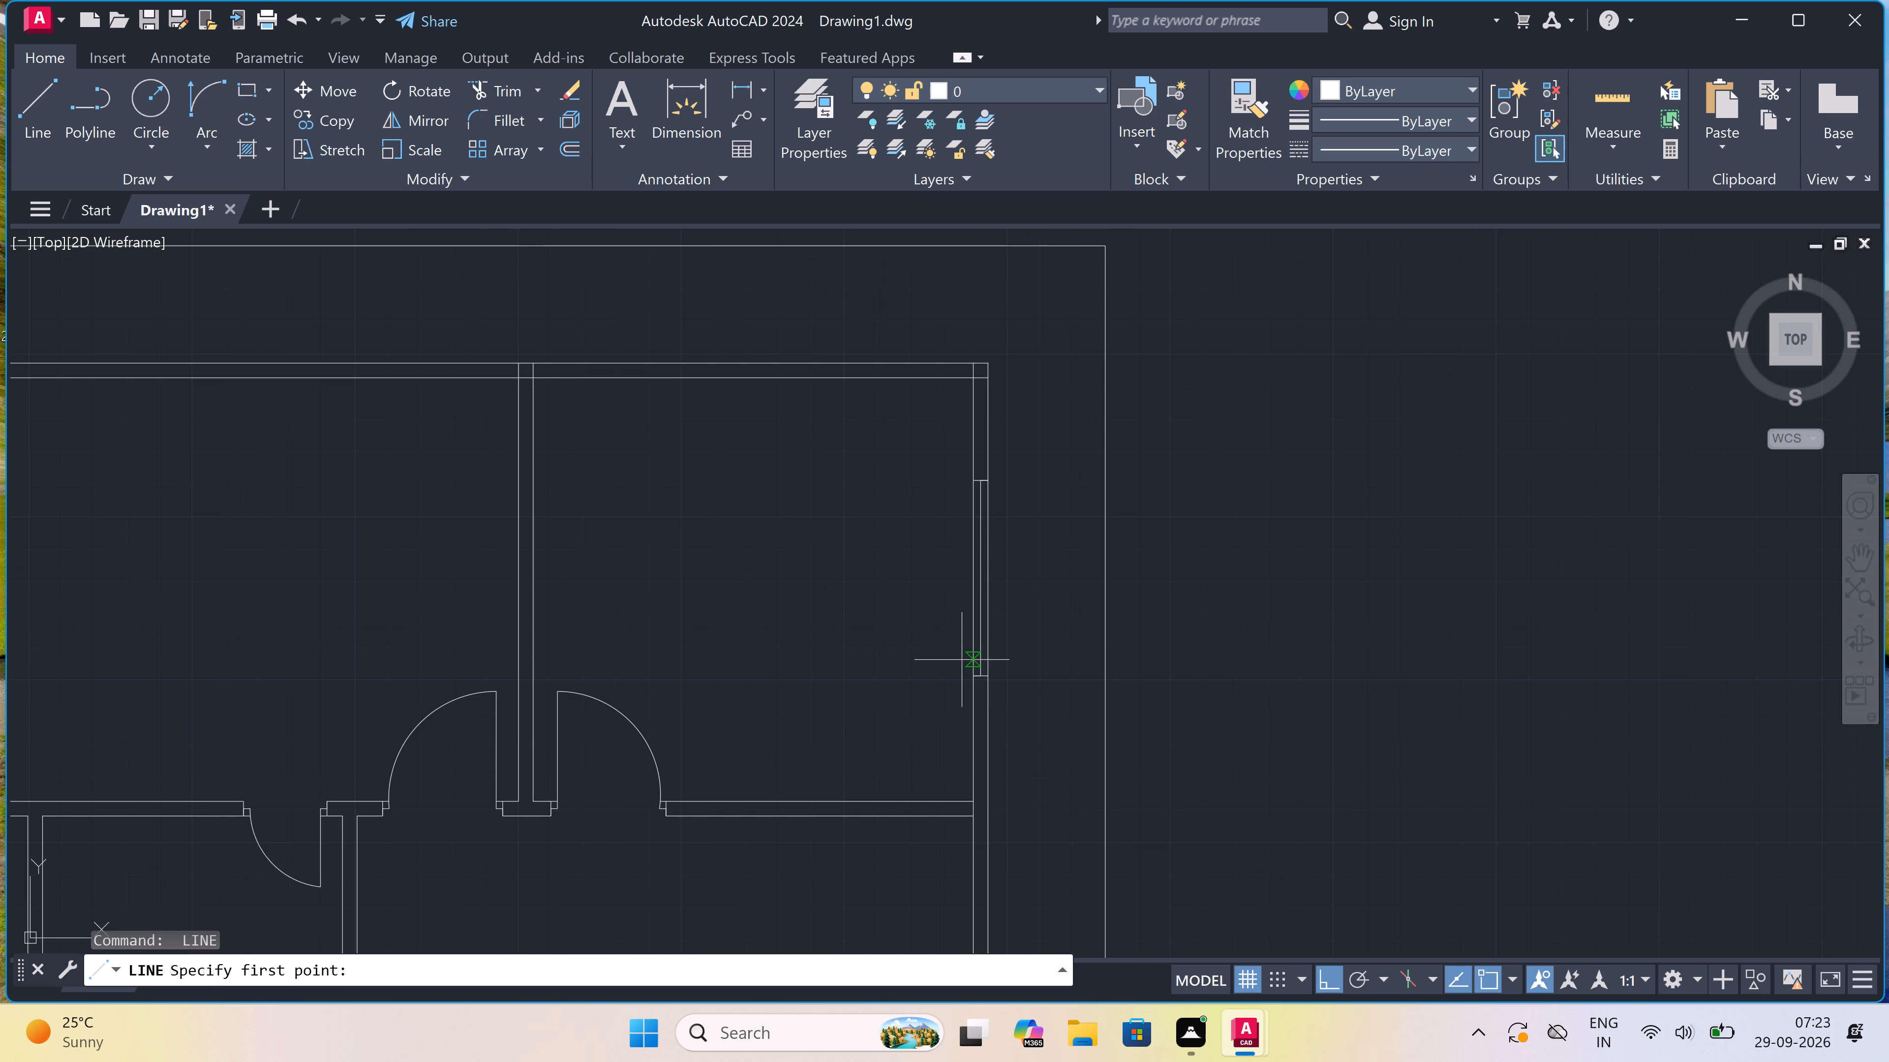
pyautogui.scroll(-1, 960, 660)
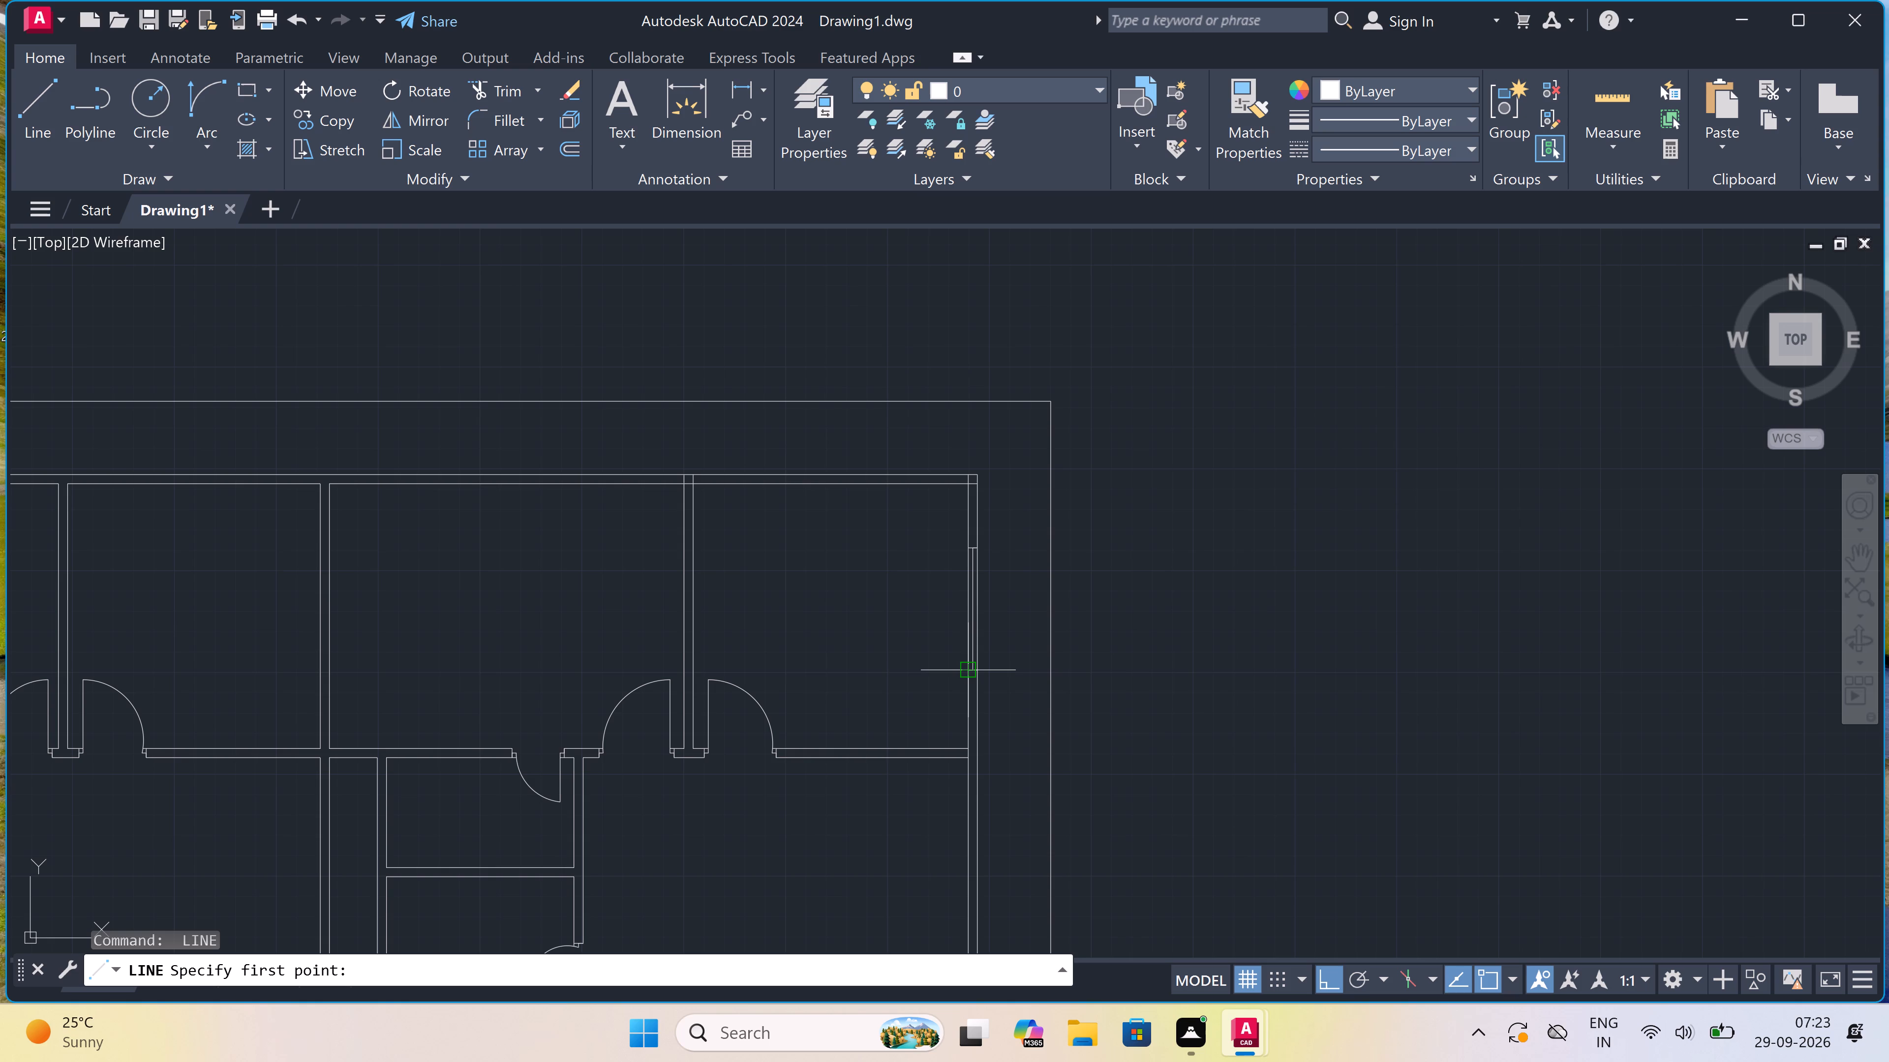
pyautogui.scroll(-1, 964, 665)
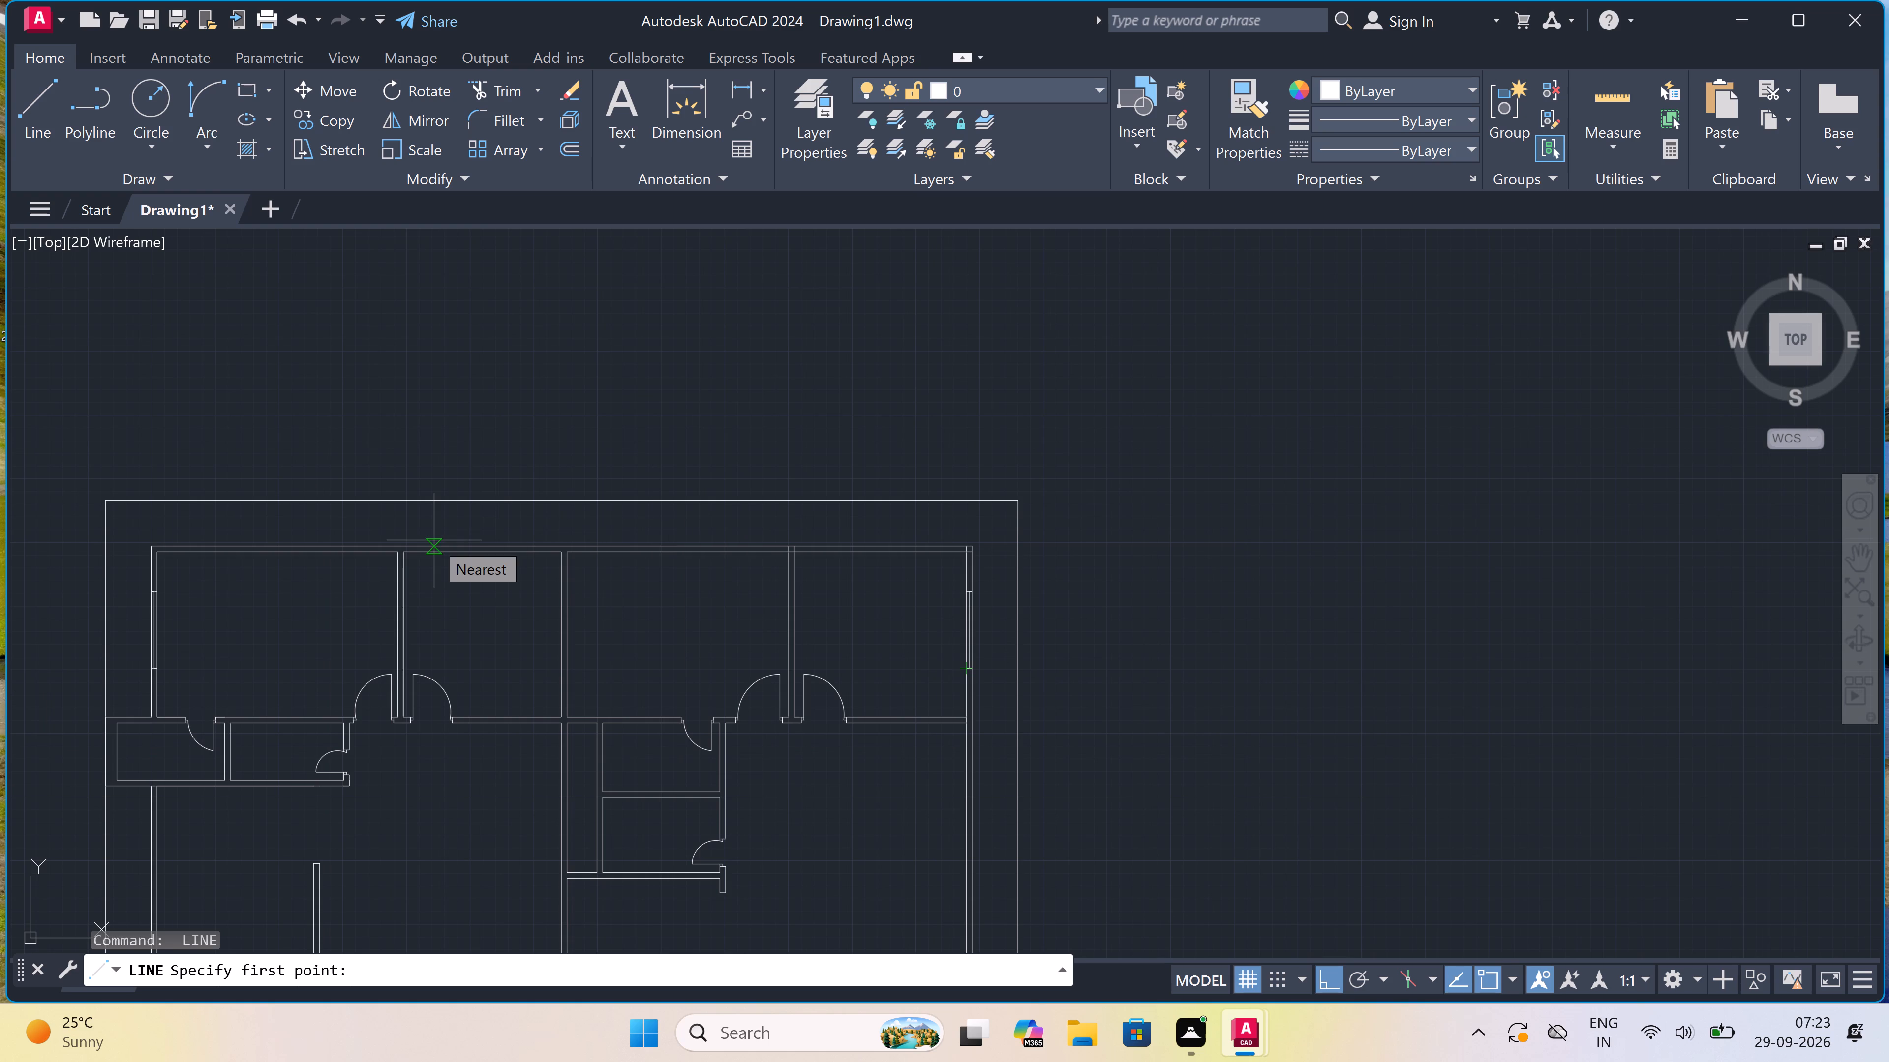
pyautogui.scroll(2, 434, 540)
pyautogui.scroll(2, 505, 549)
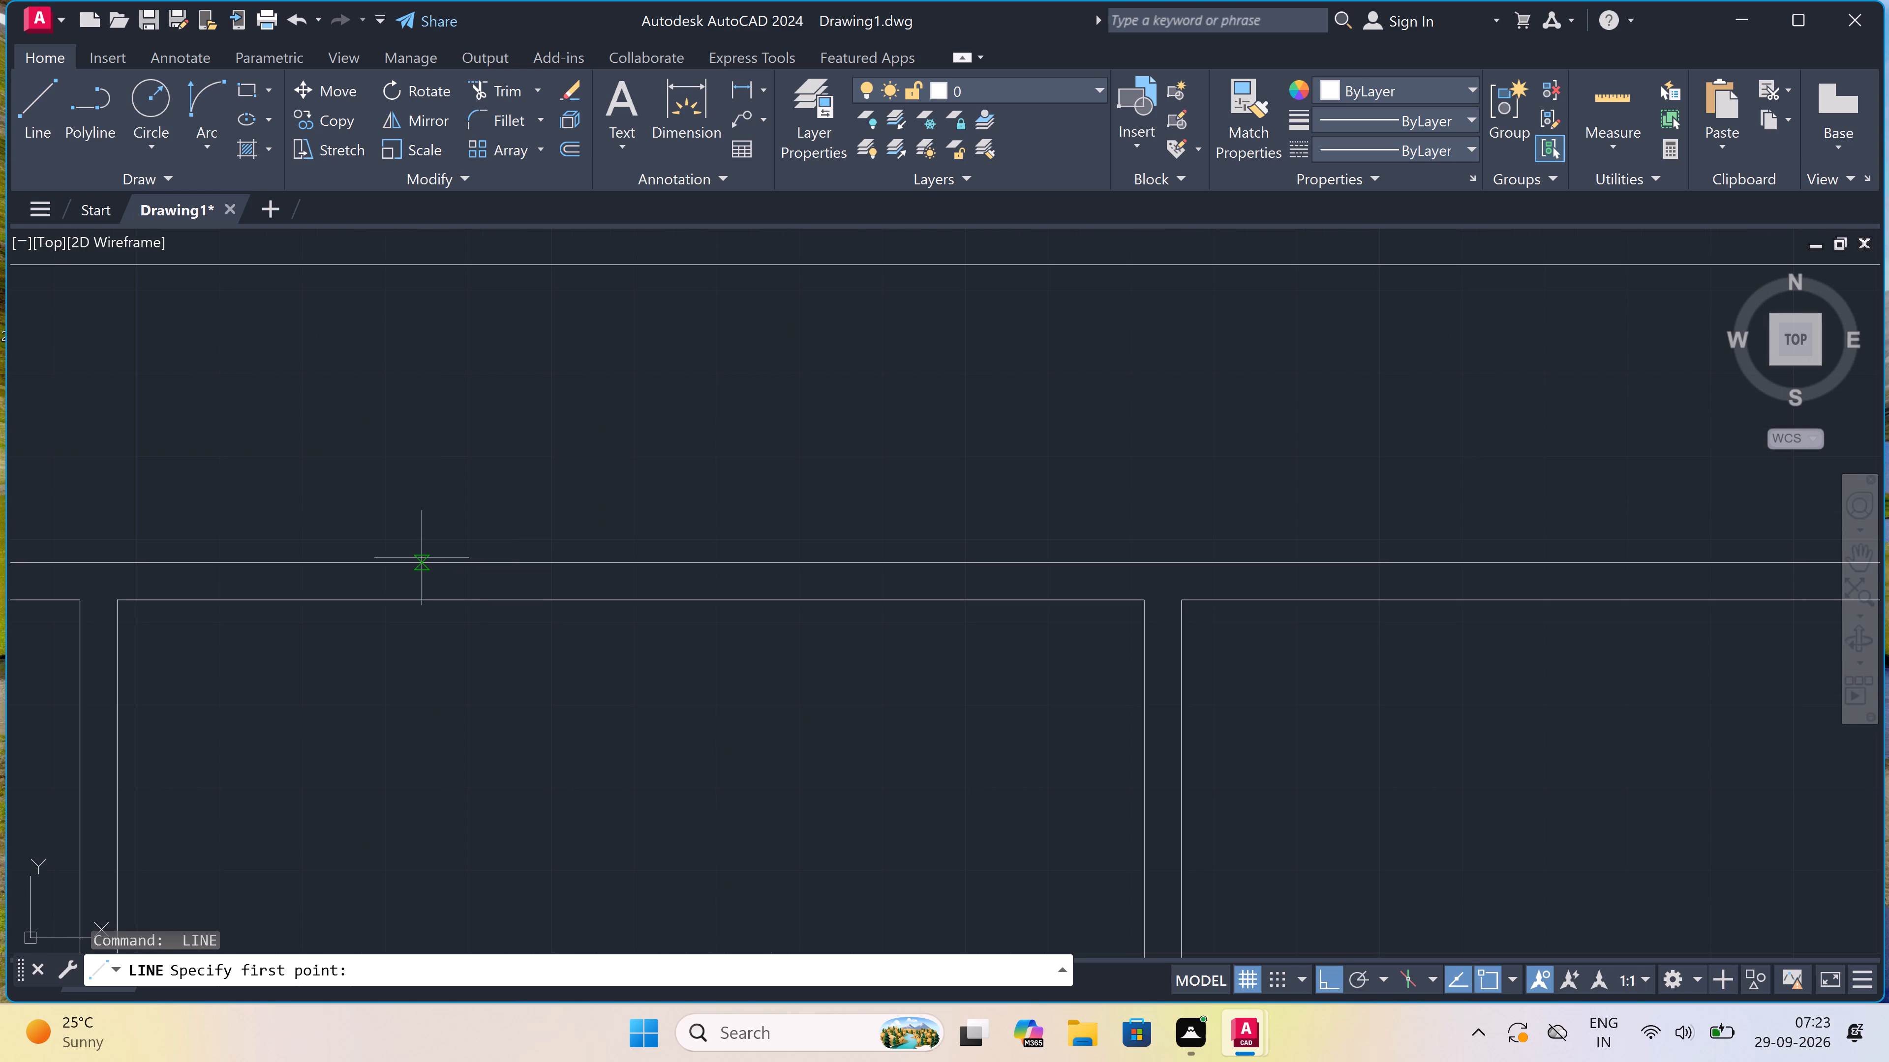
pyautogui.click(379, 564)
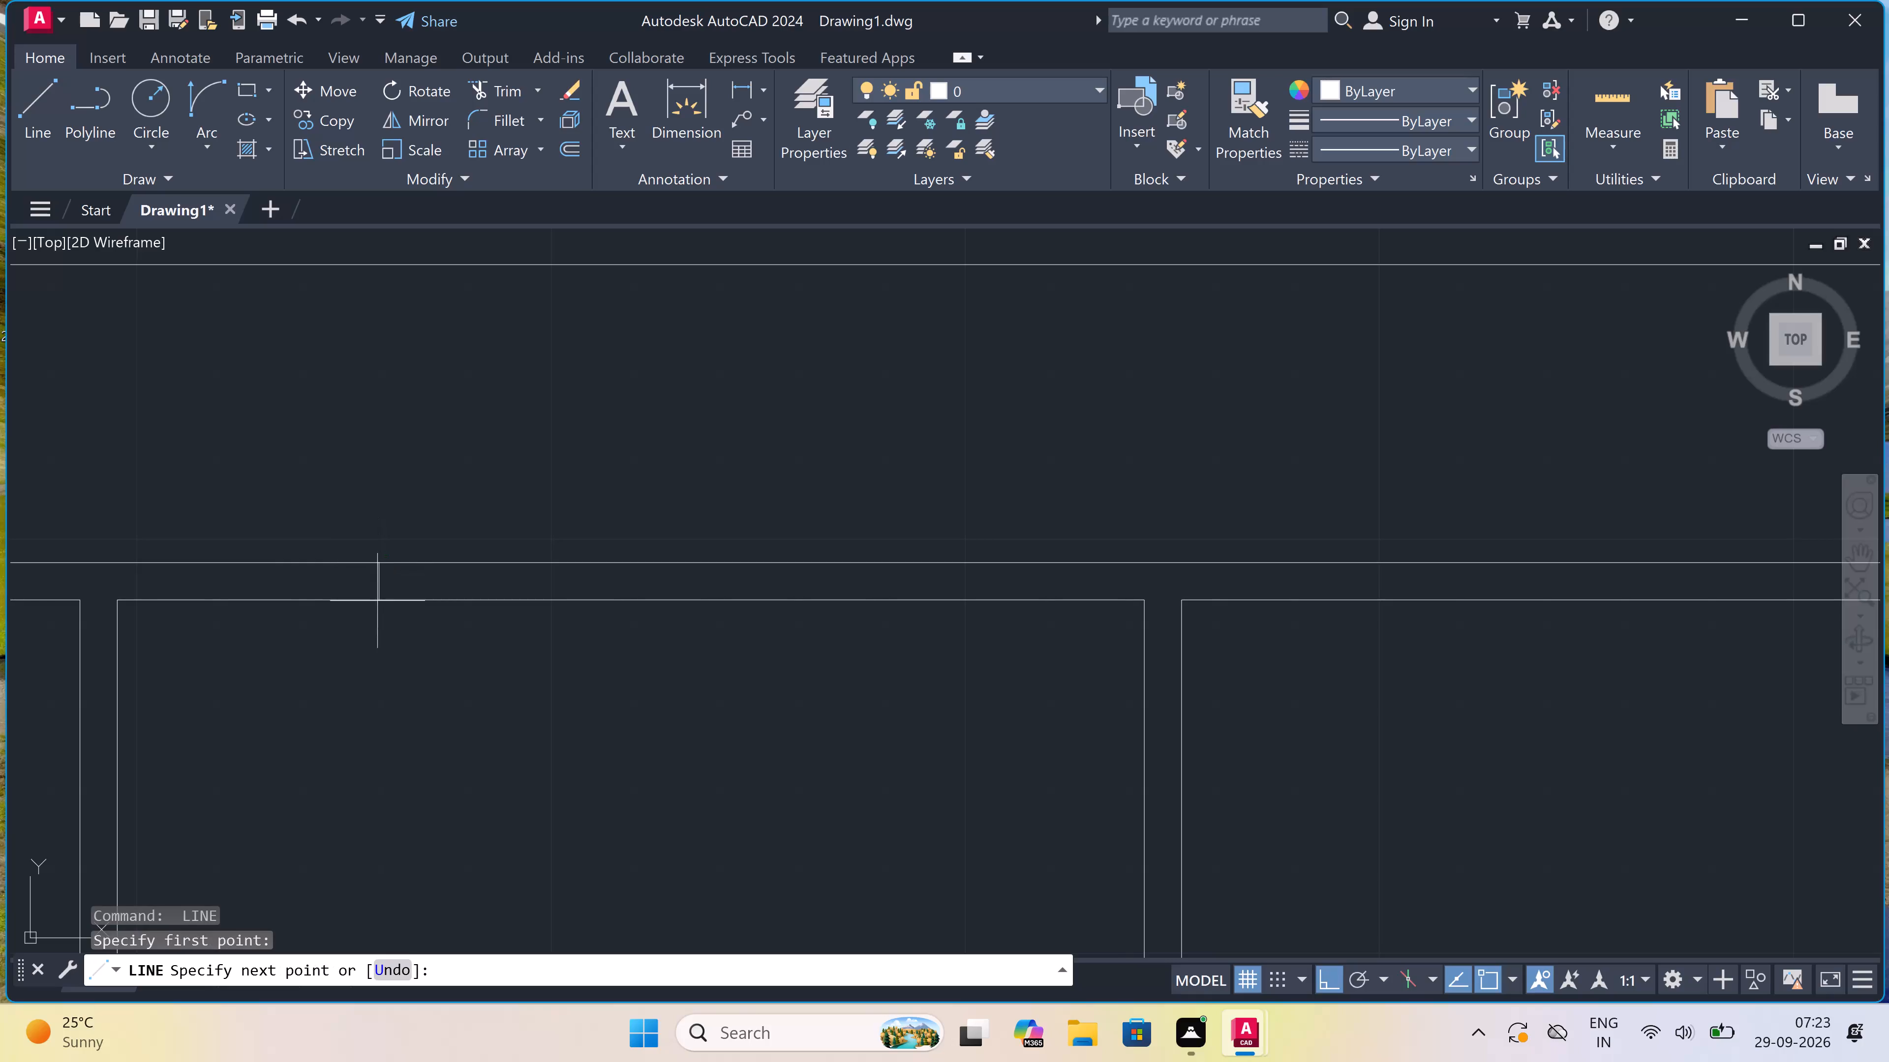
pyautogui.click(376, 601)
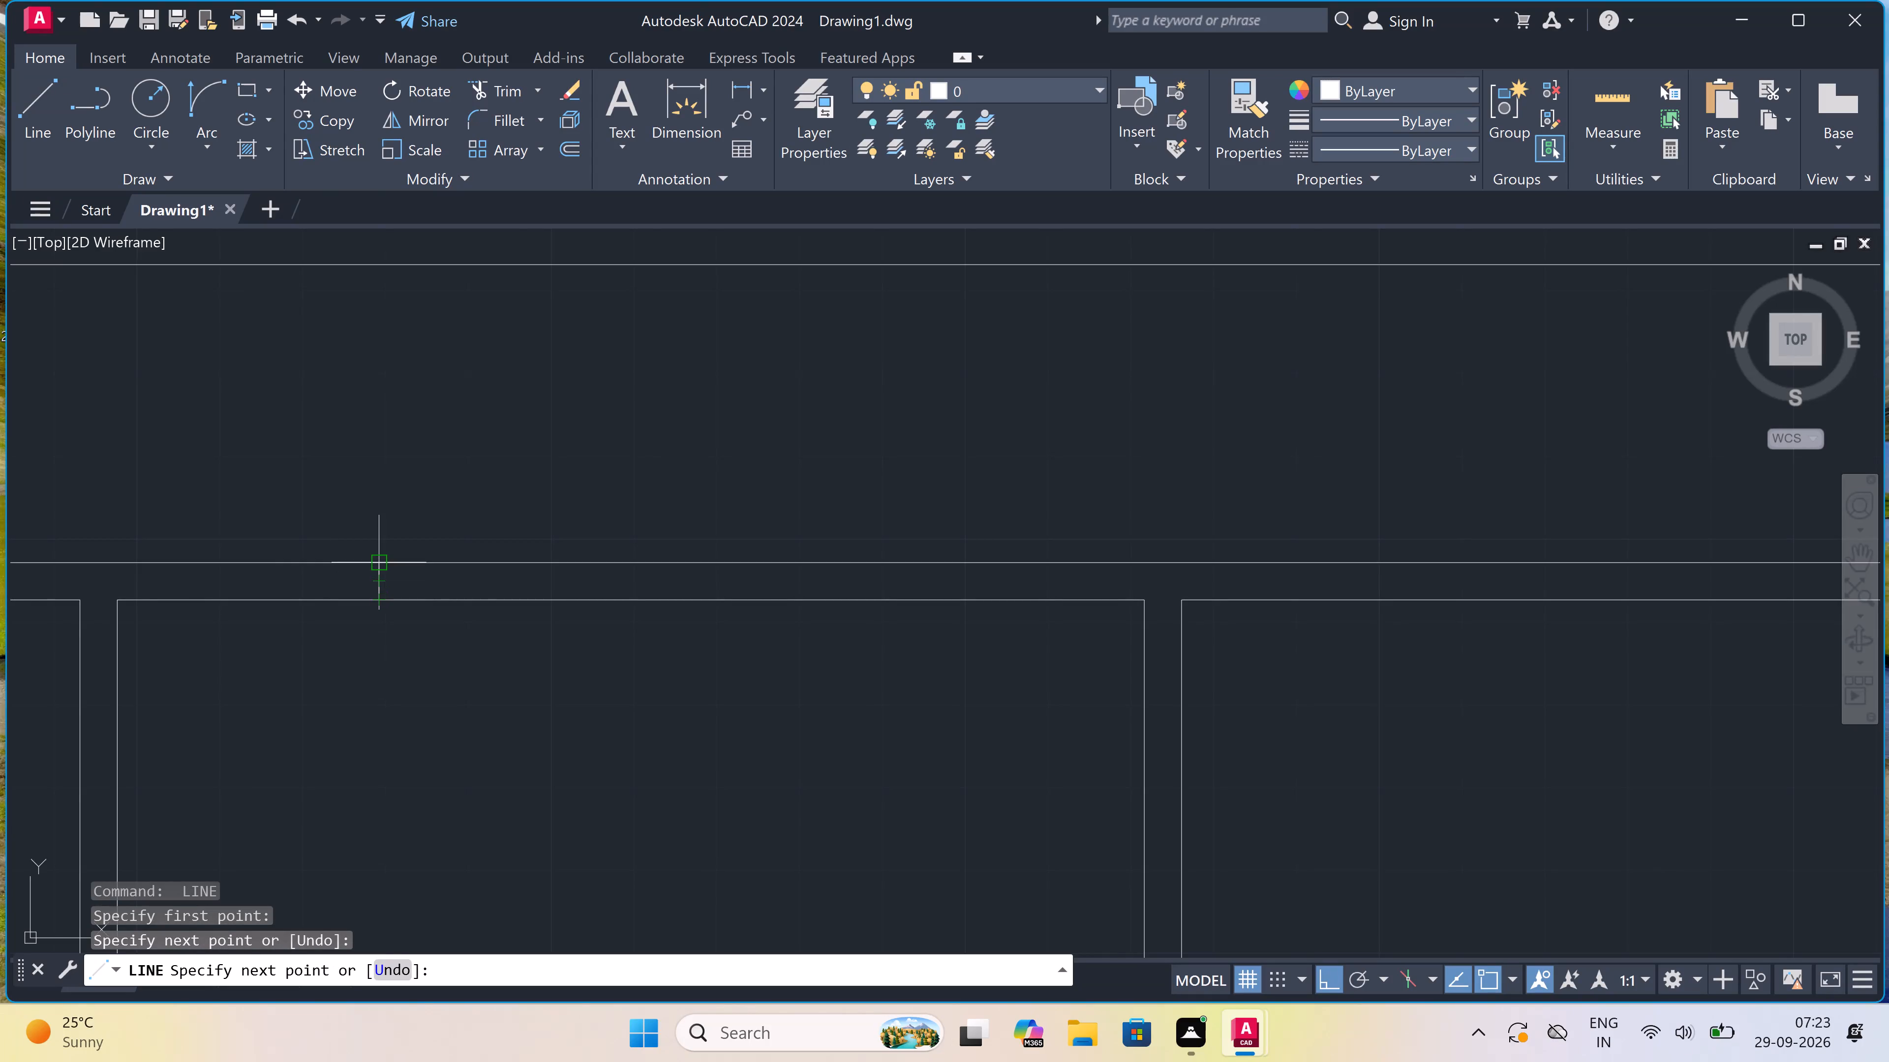
pyautogui.scroll(1, 380, 570)
pyautogui.click(380, 580)
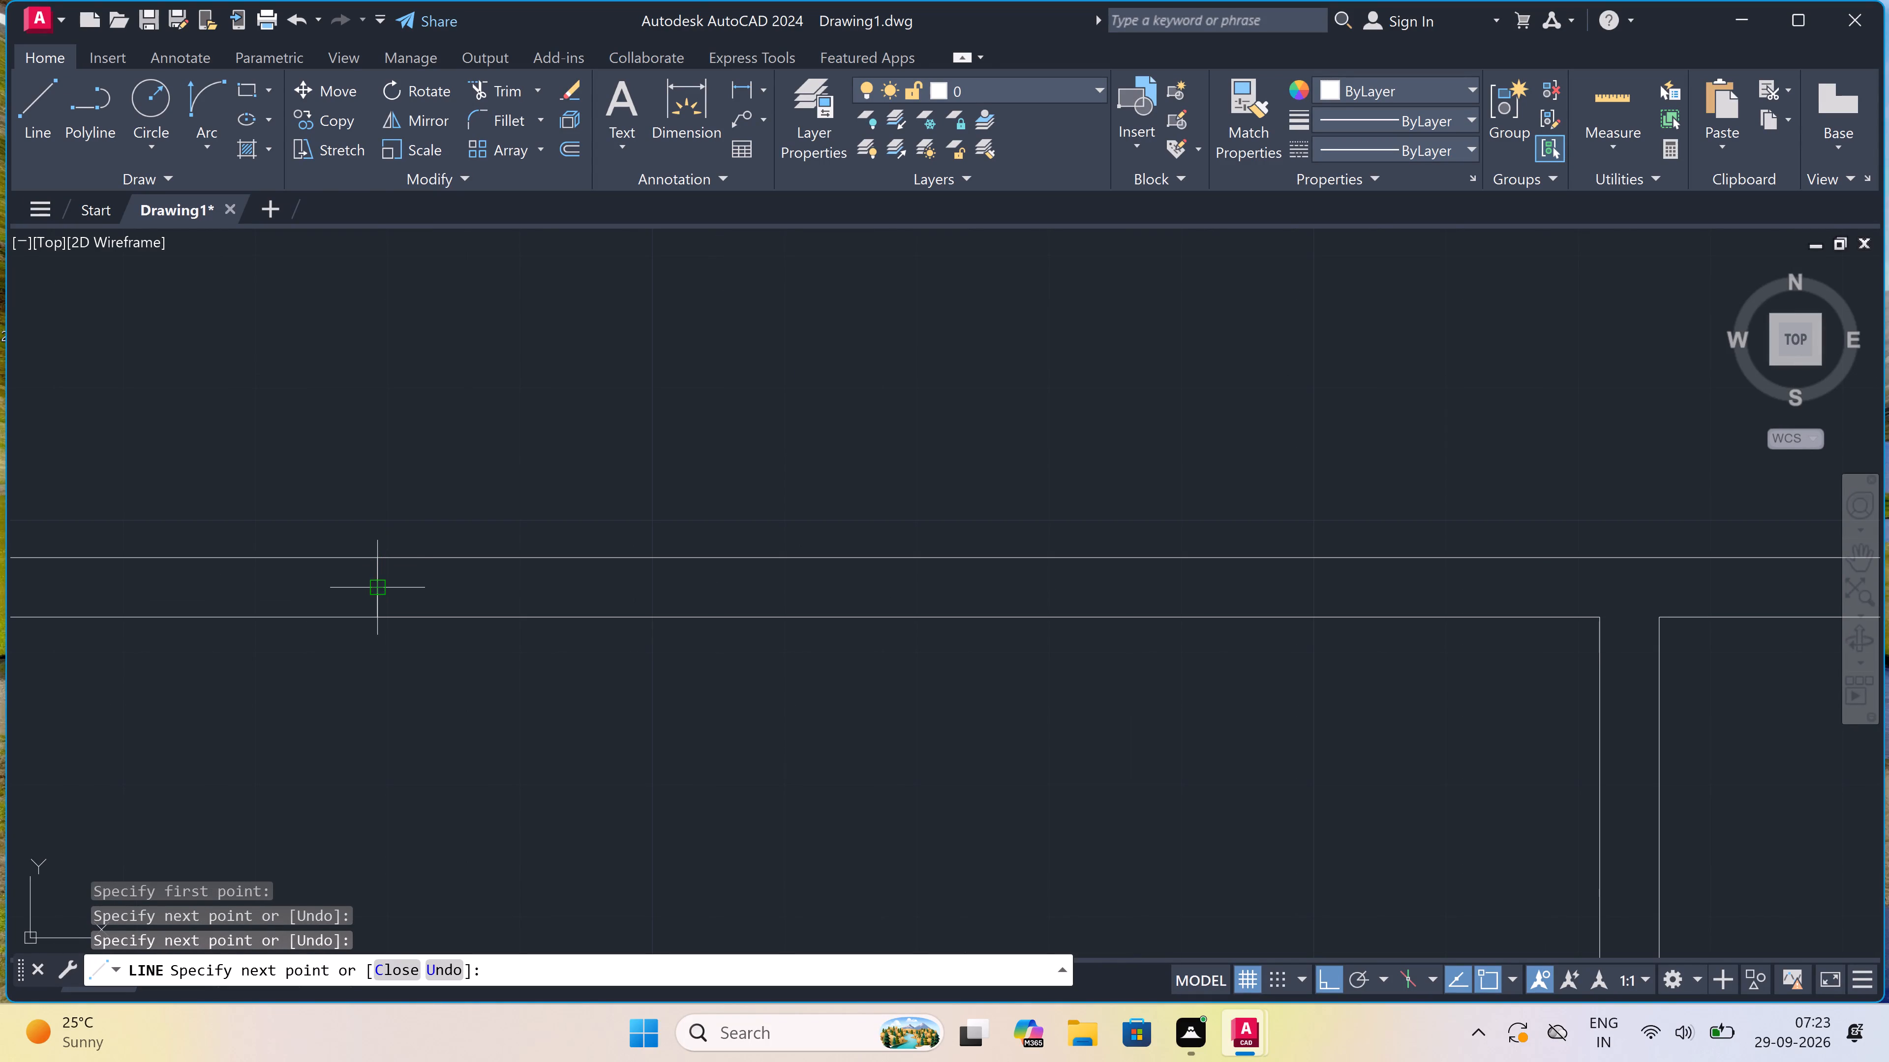
pyautogui.write("5'")
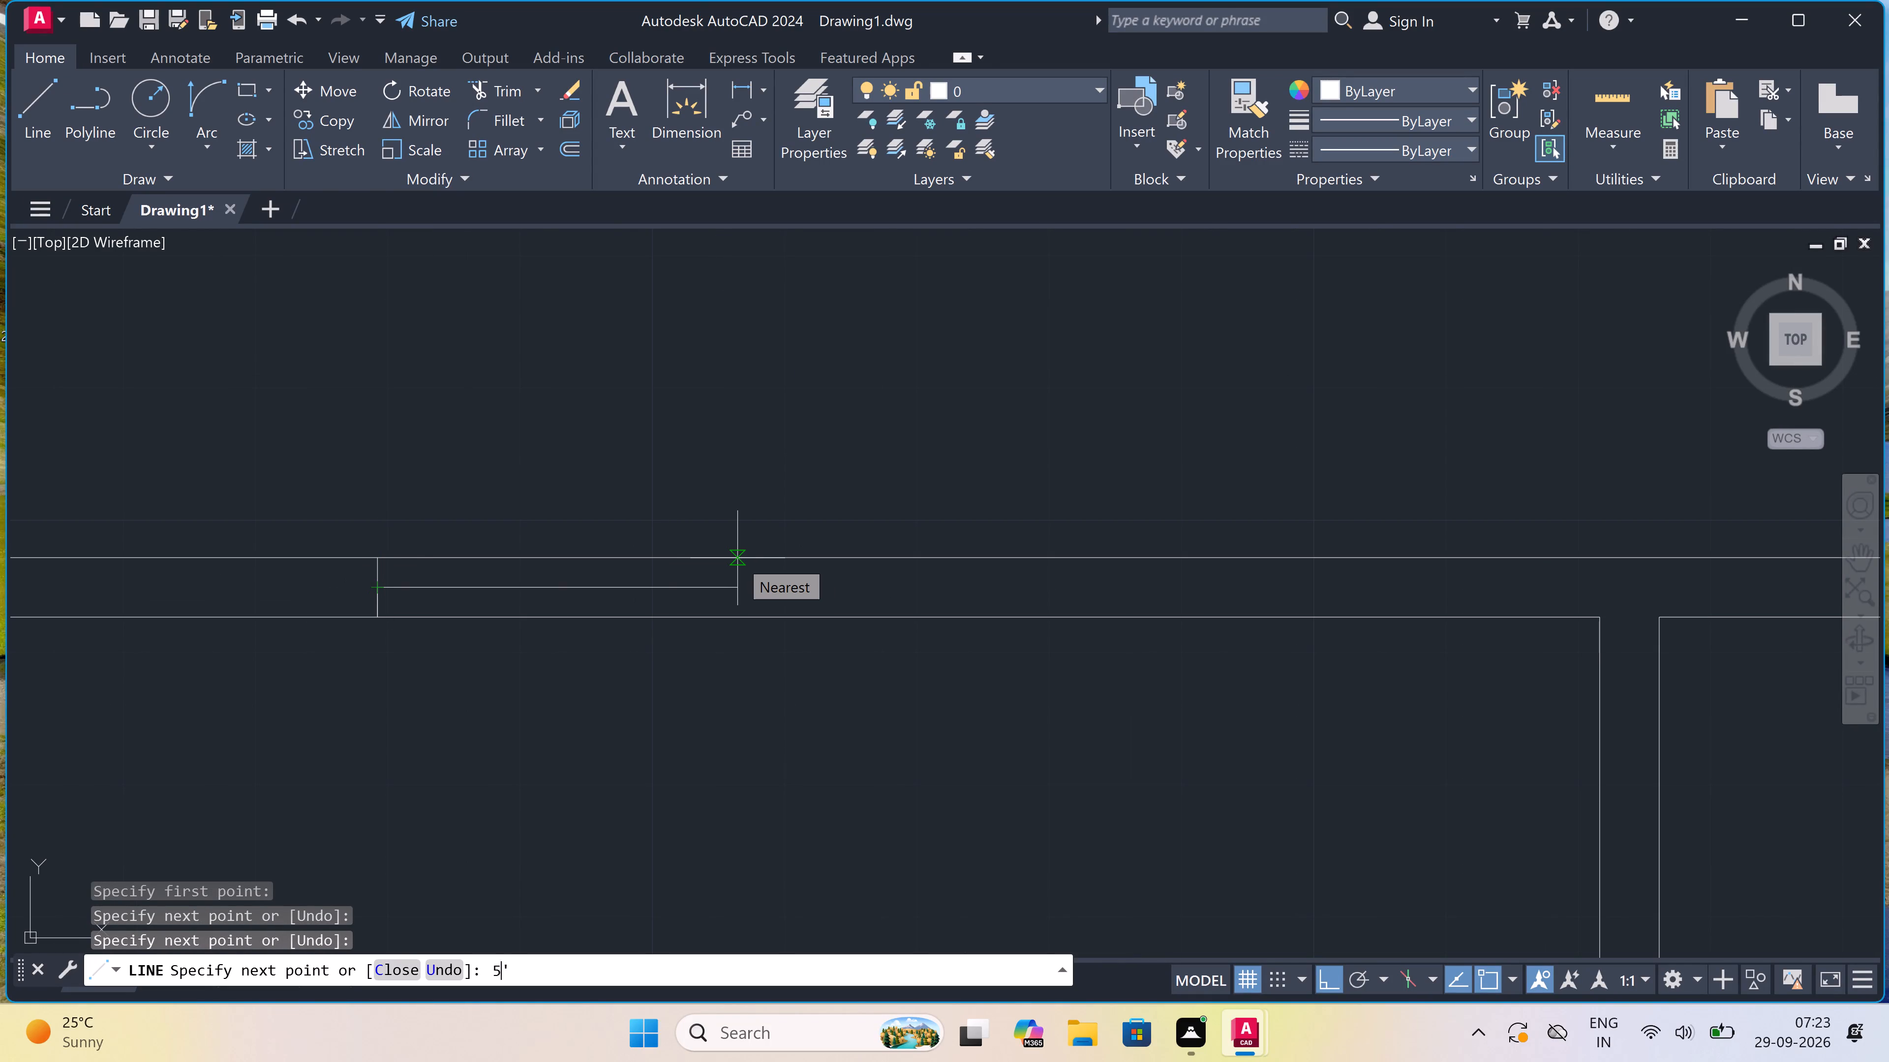
pyautogui.press('space')
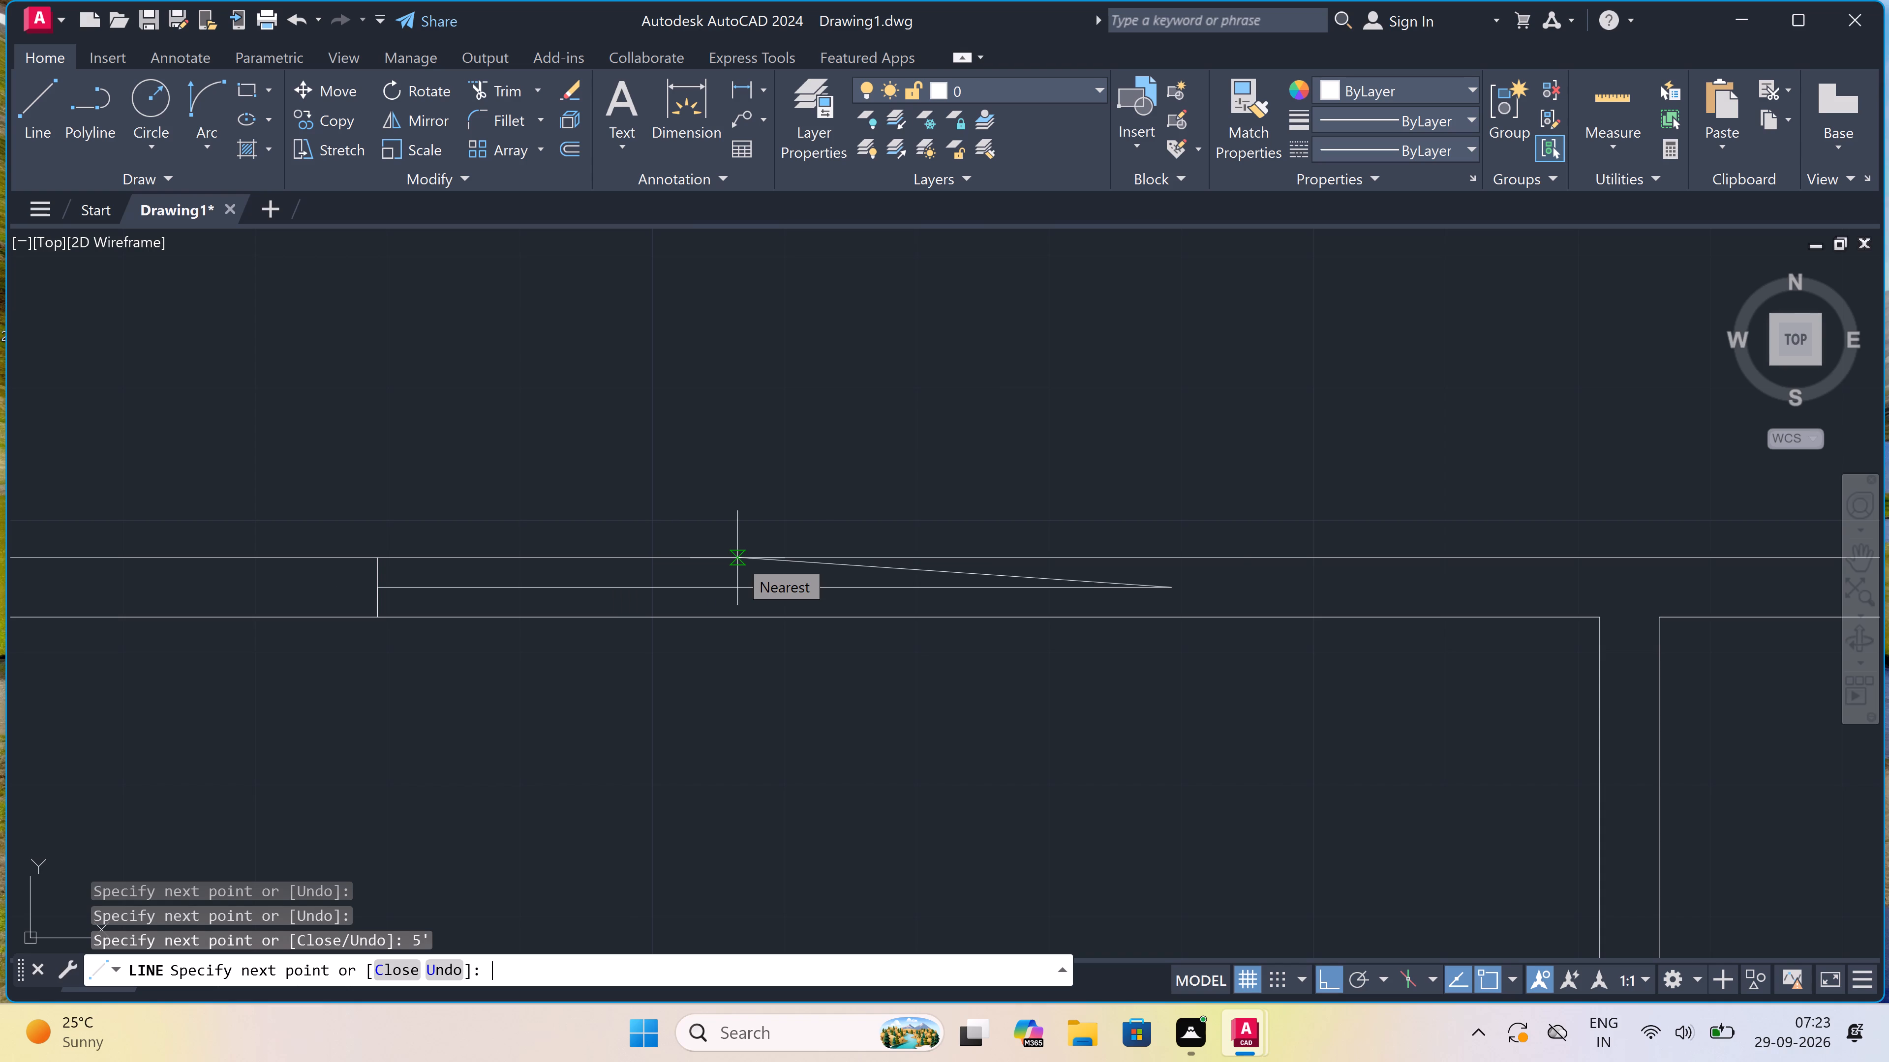
pyautogui.click(1169, 550)
pyautogui.click(1176, 608)
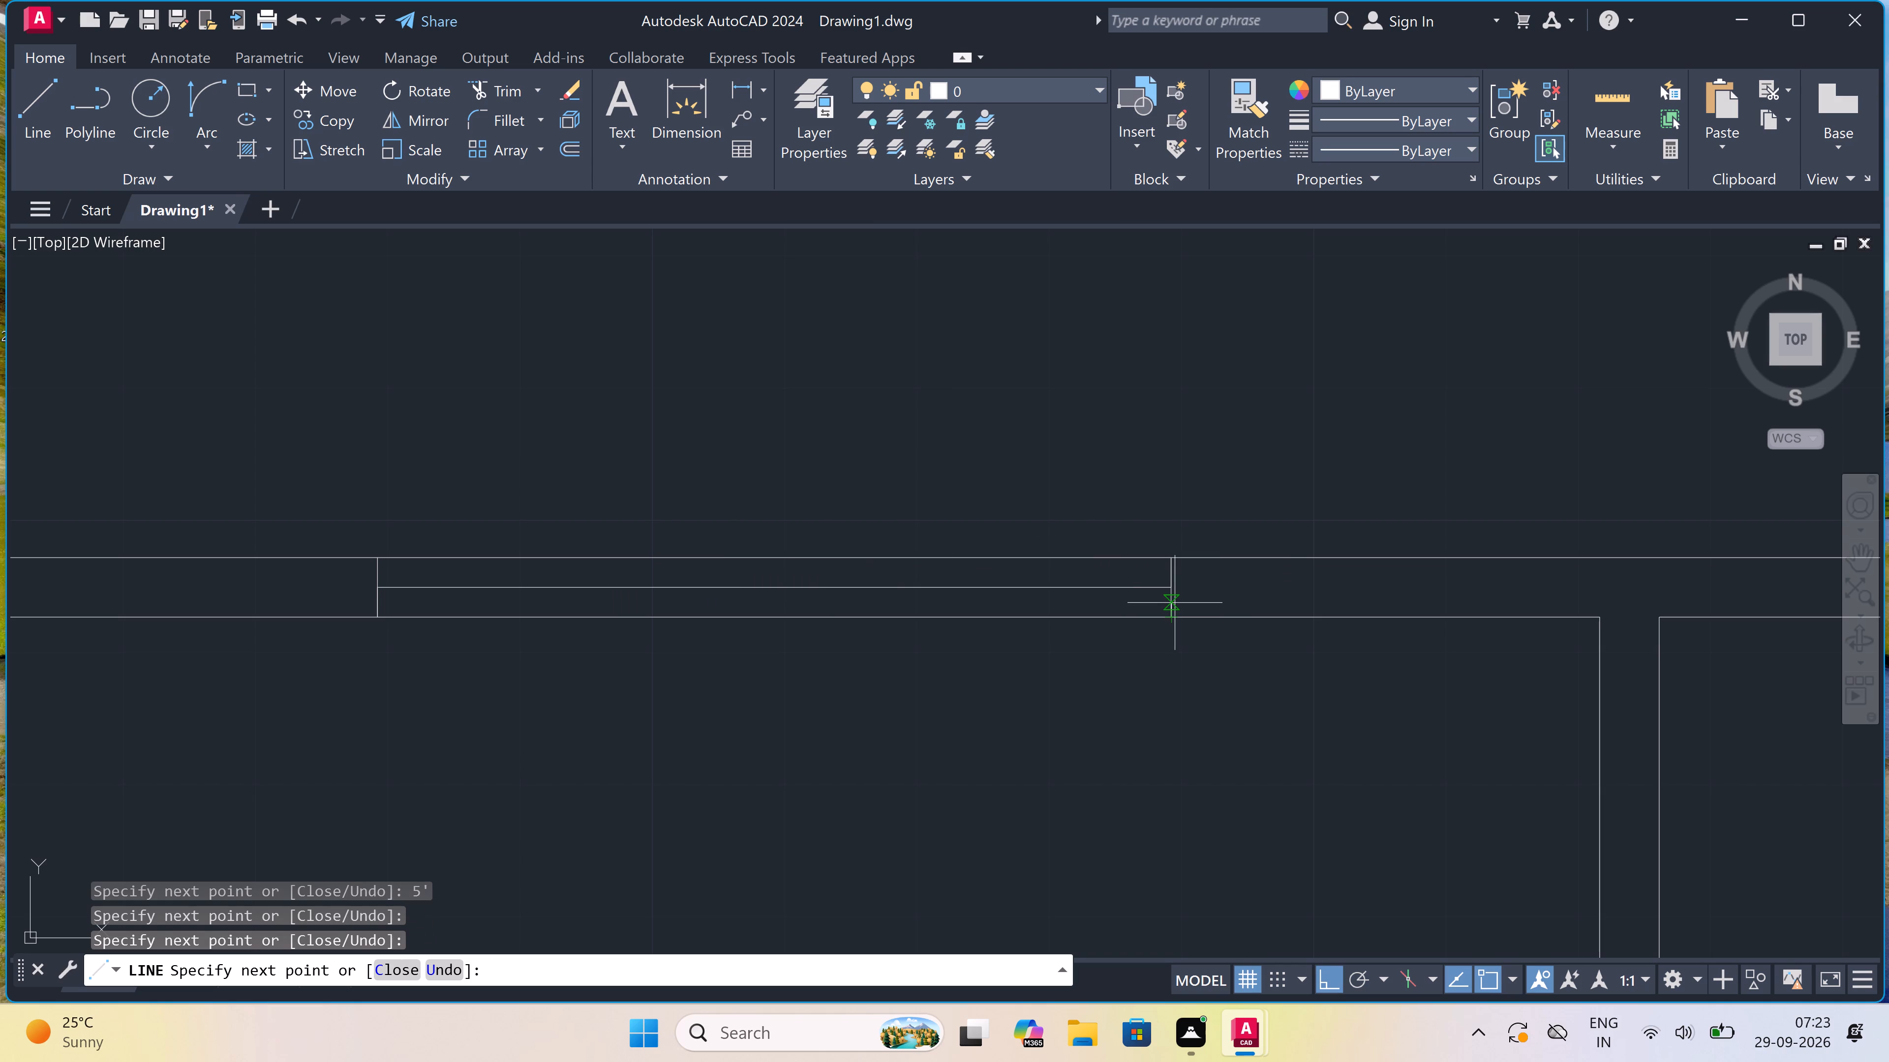
pyautogui.press('Escape')
# Draw a 5' window in the north exterior wall of the third room from the west, with a mid-wall line between end lines spanning the wall.
pyautogui.press('space')
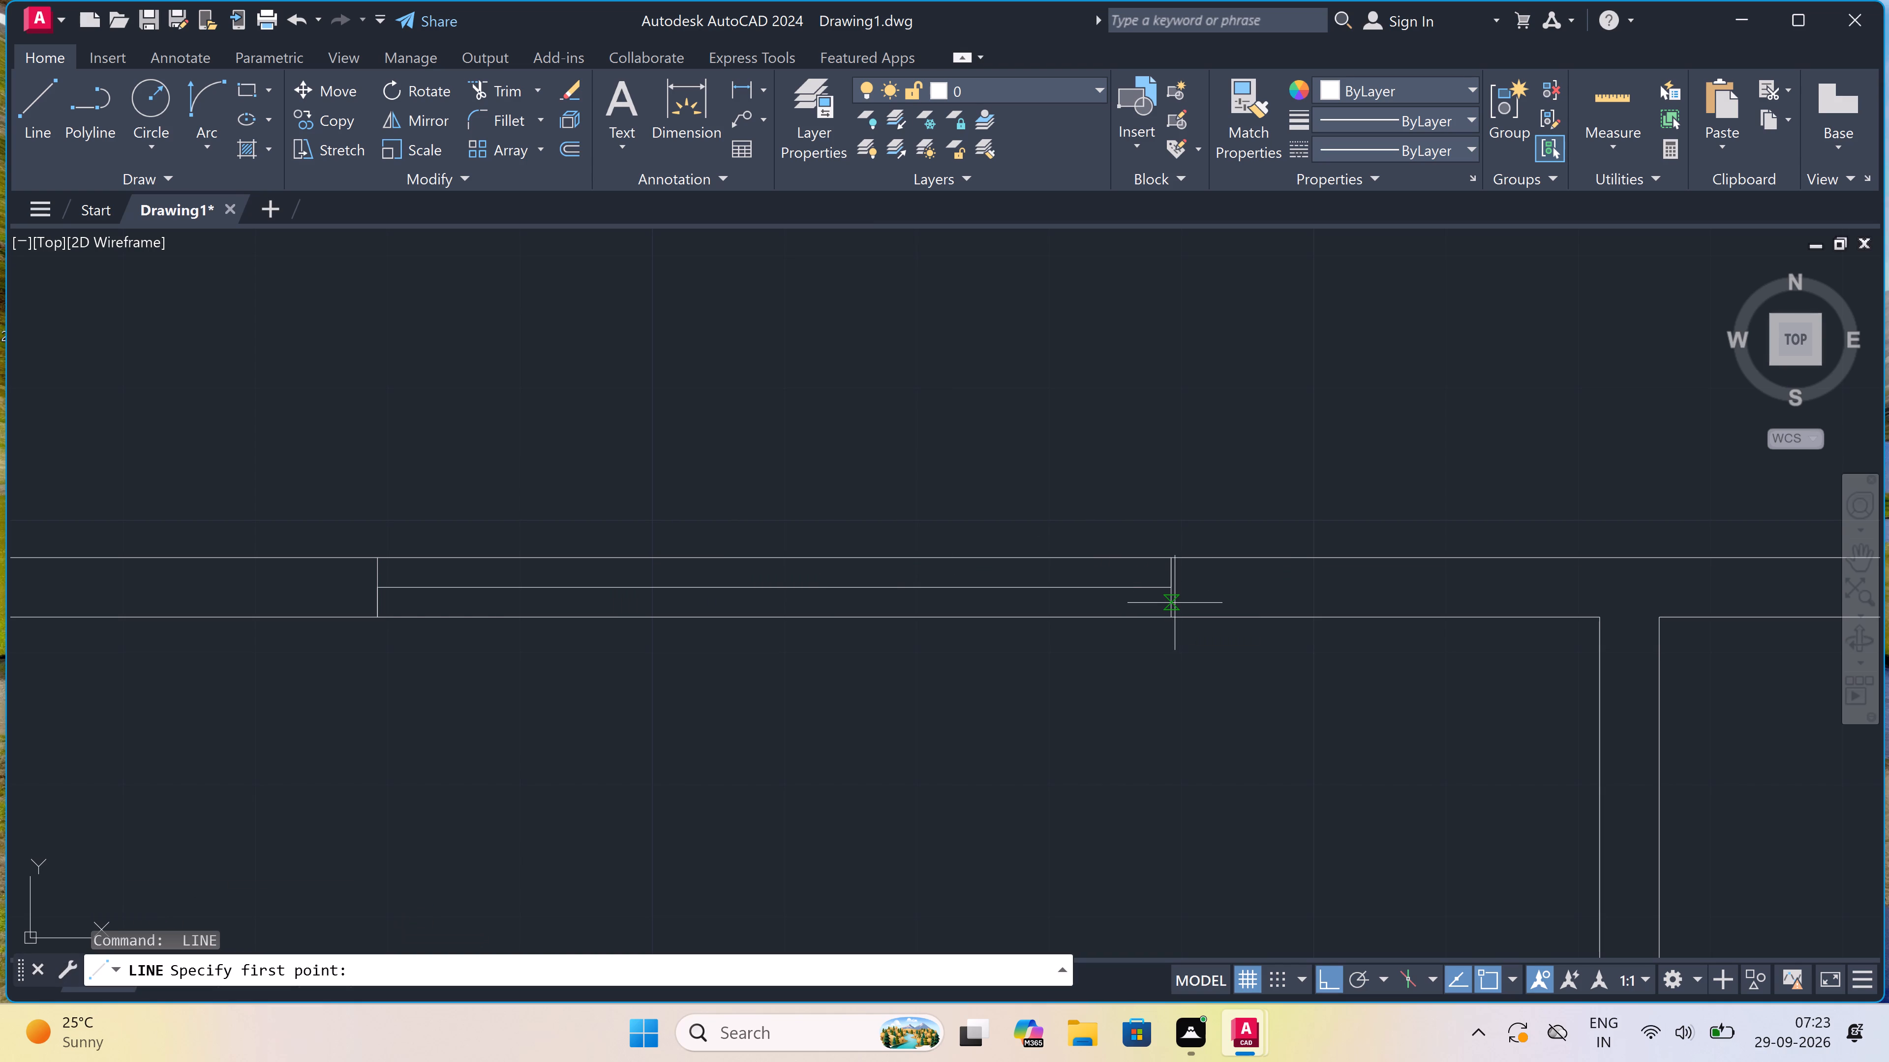
pyautogui.scroll(-2, 901, 609)
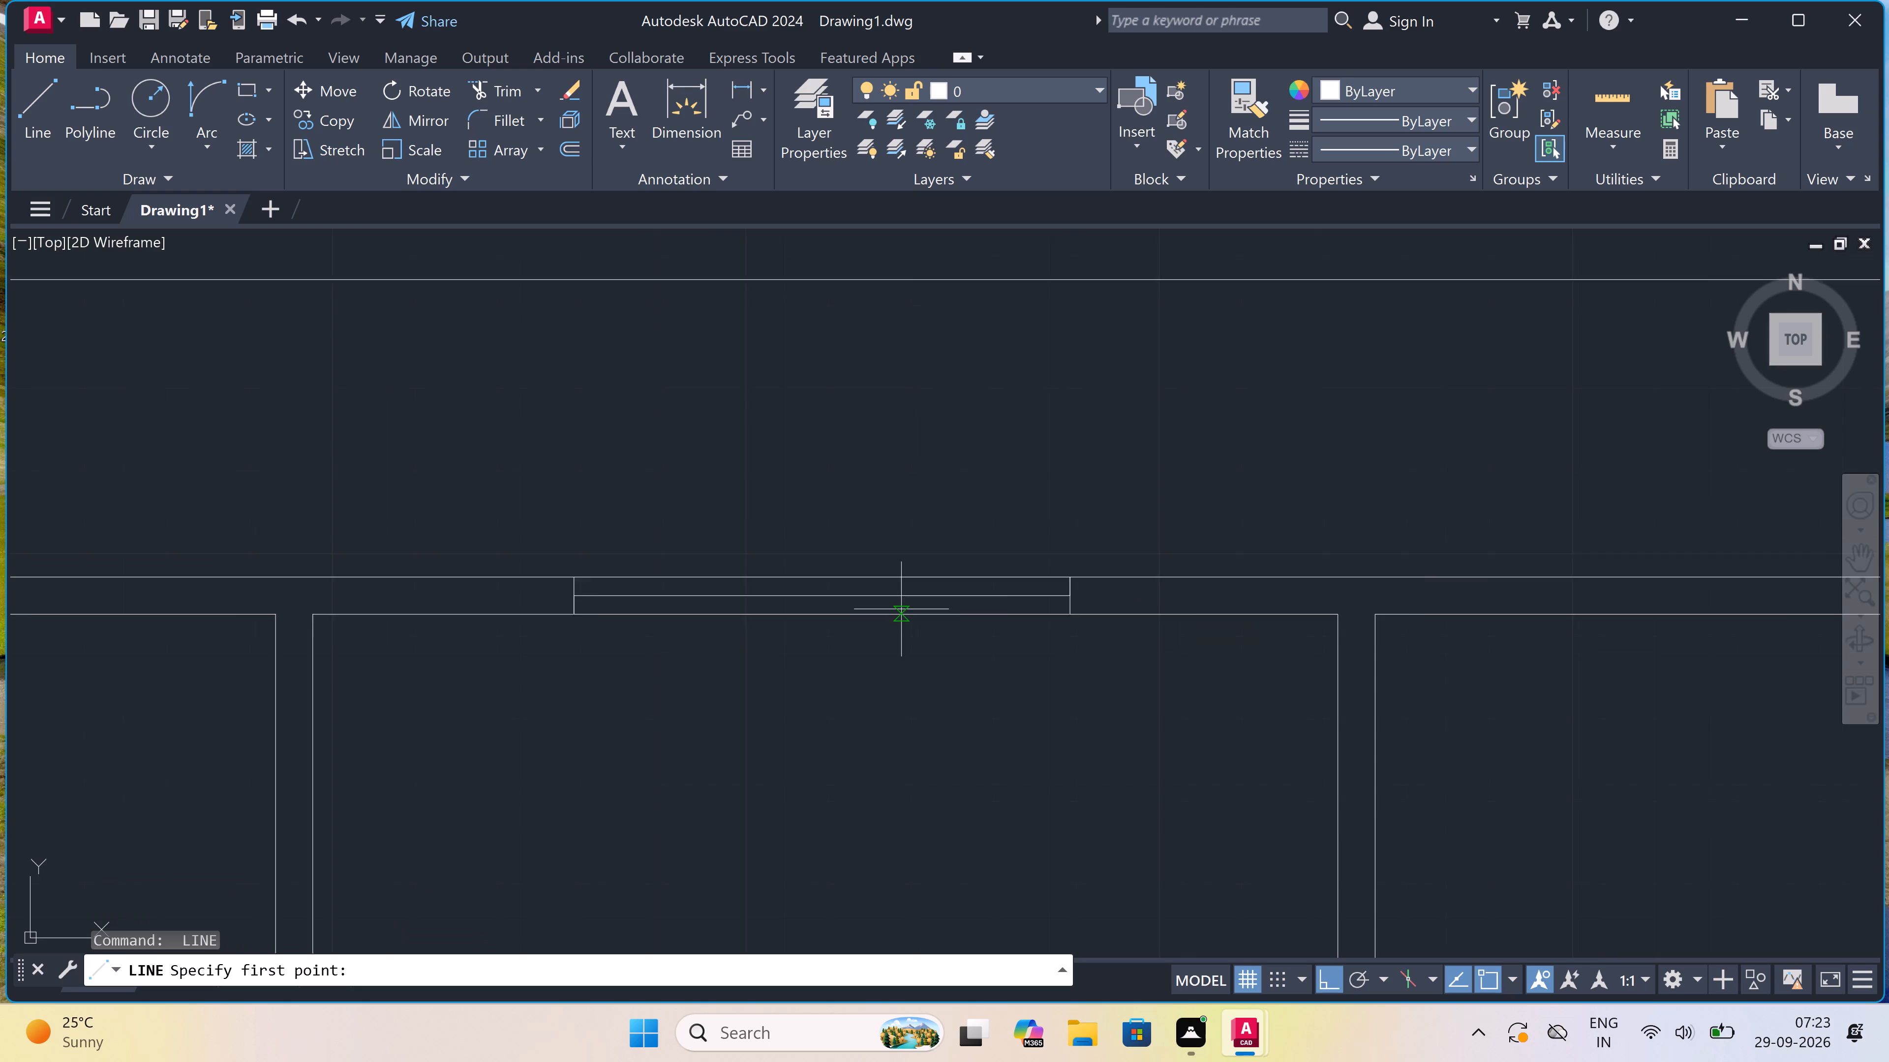
pyautogui.scroll(-2, 901, 608)
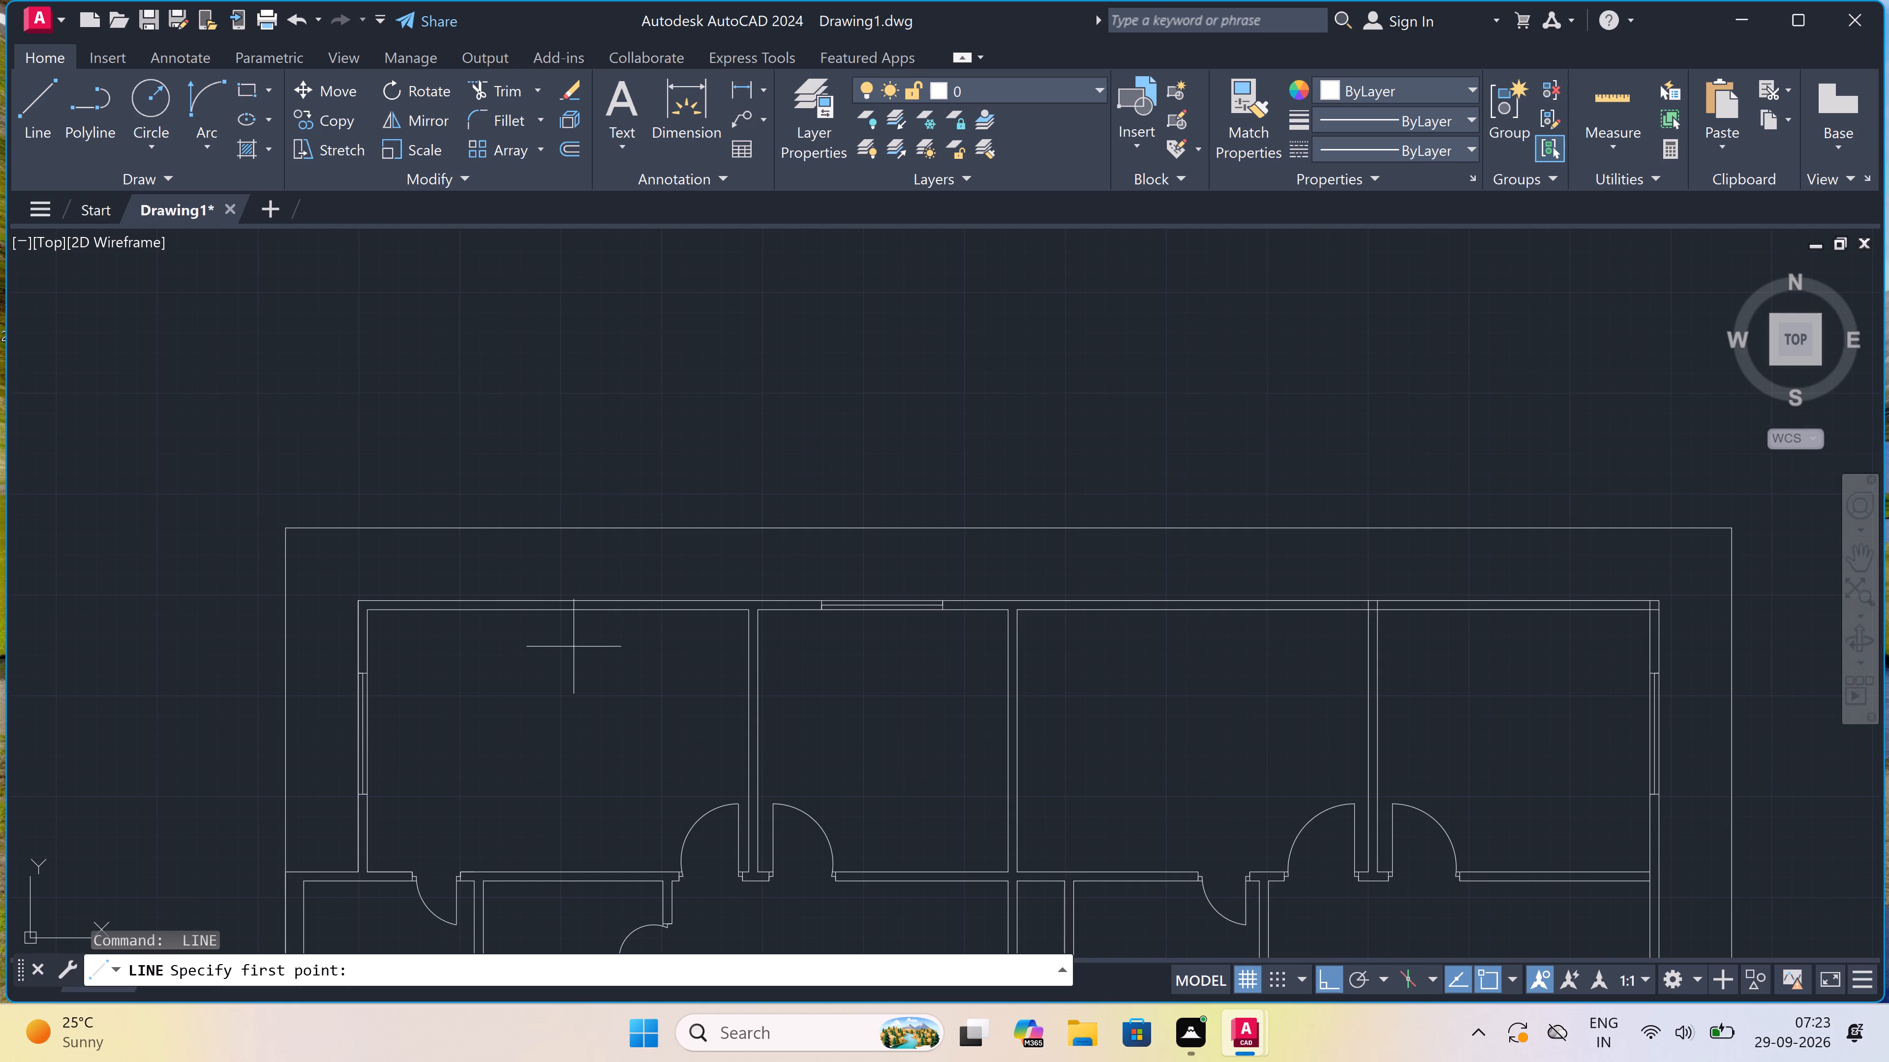
pyautogui.scroll(-3, 560, 644)
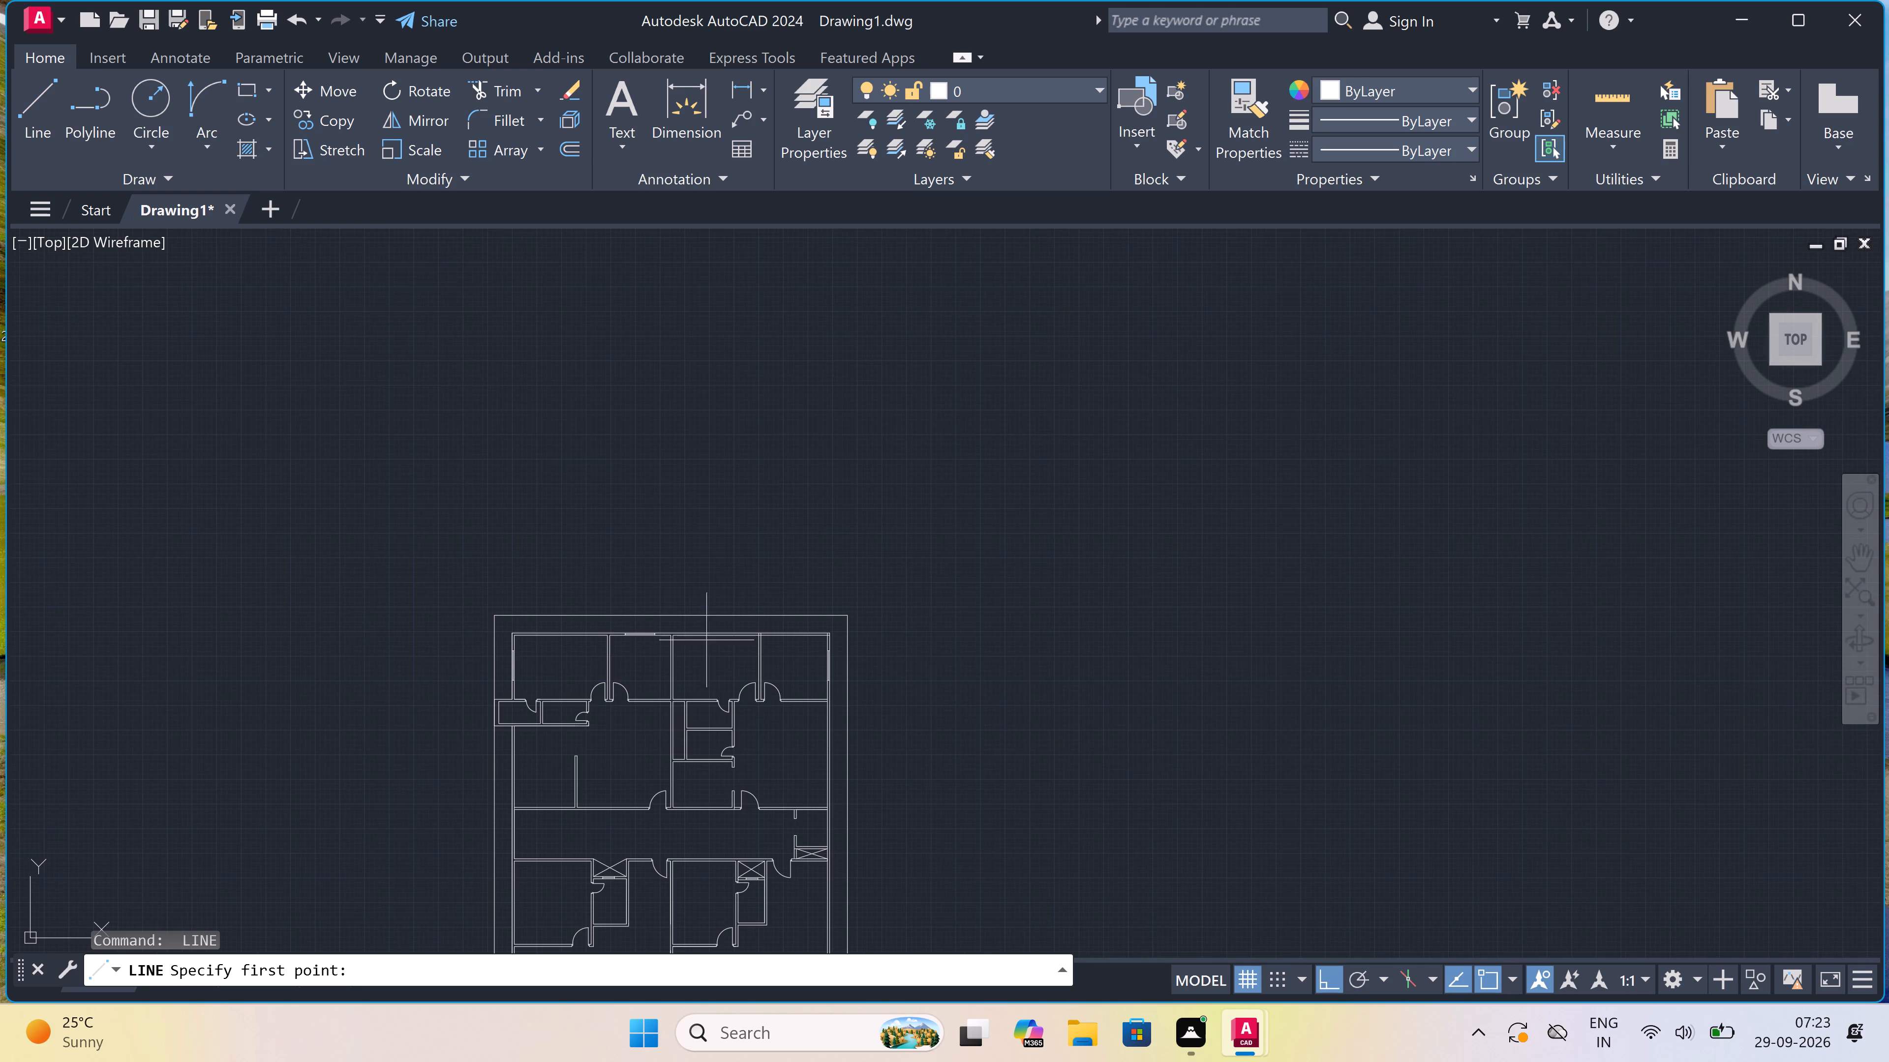
pyautogui.scroll(3, 758, 626)
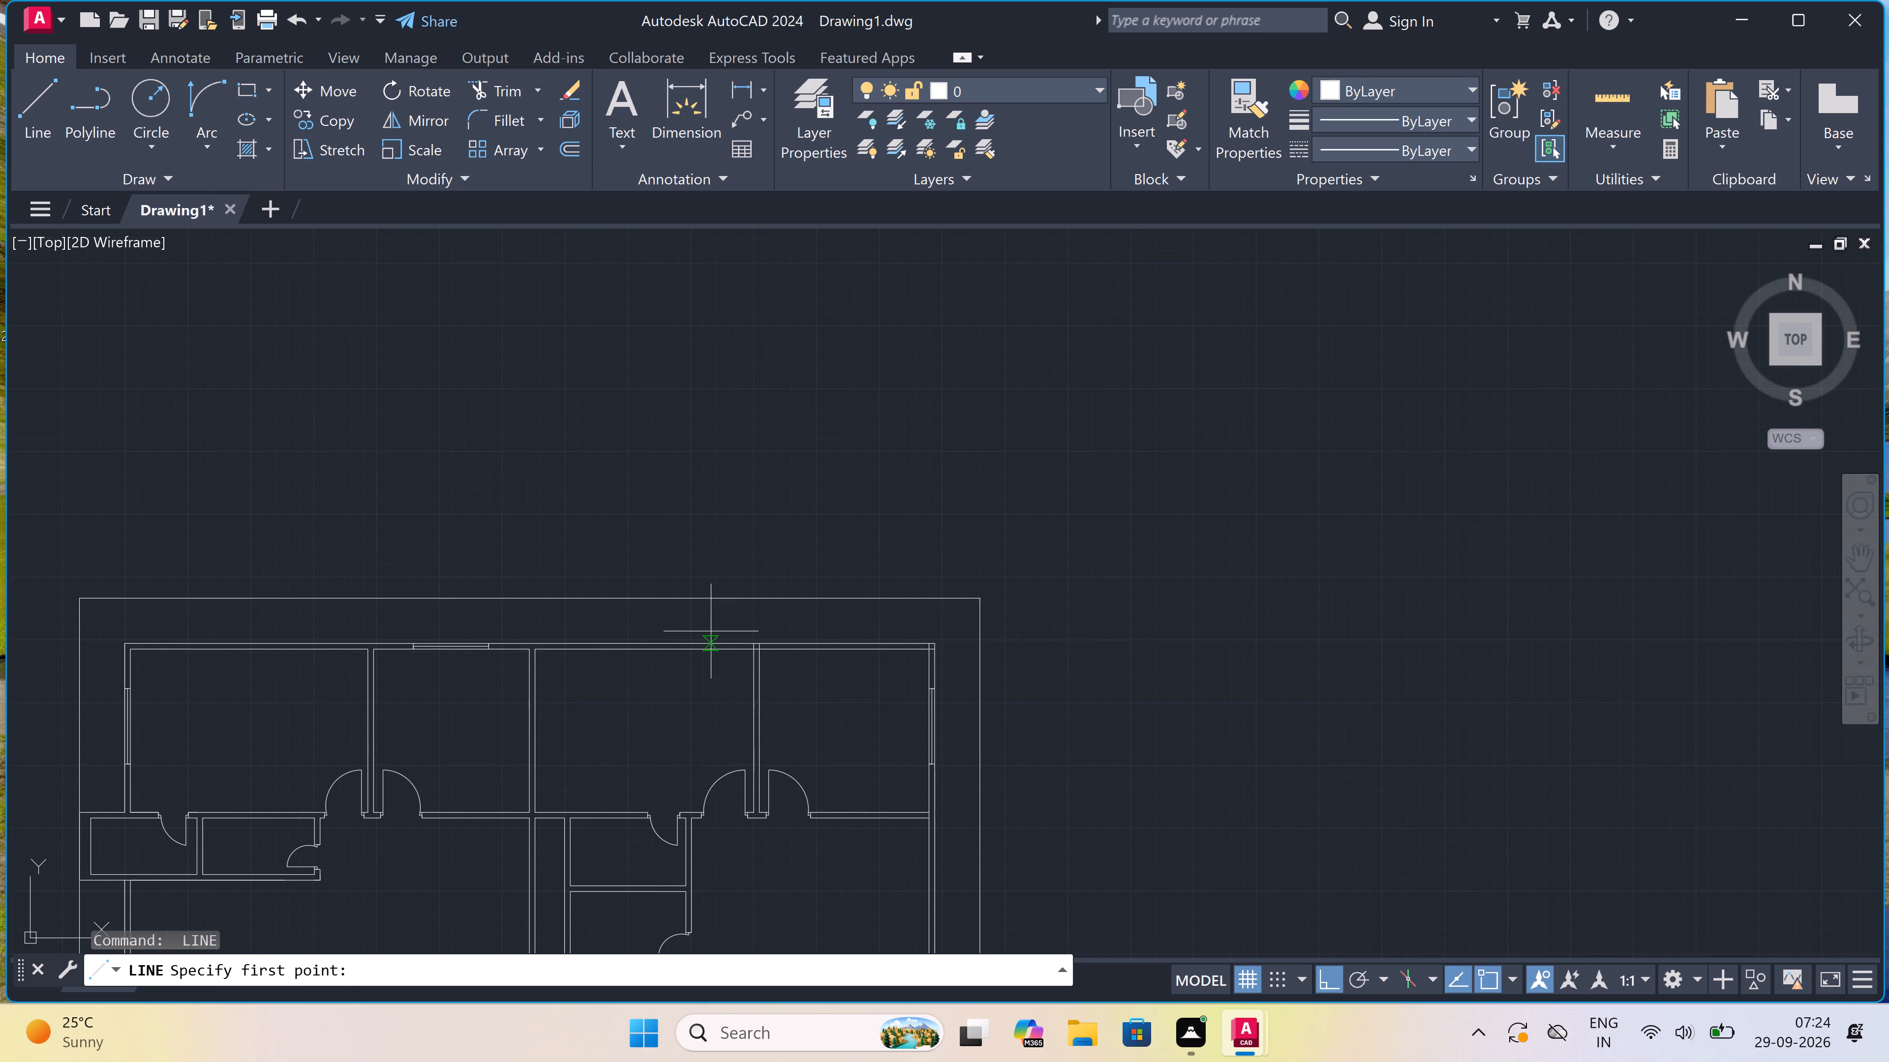
pyautogui.scroll(2, 699, 499)
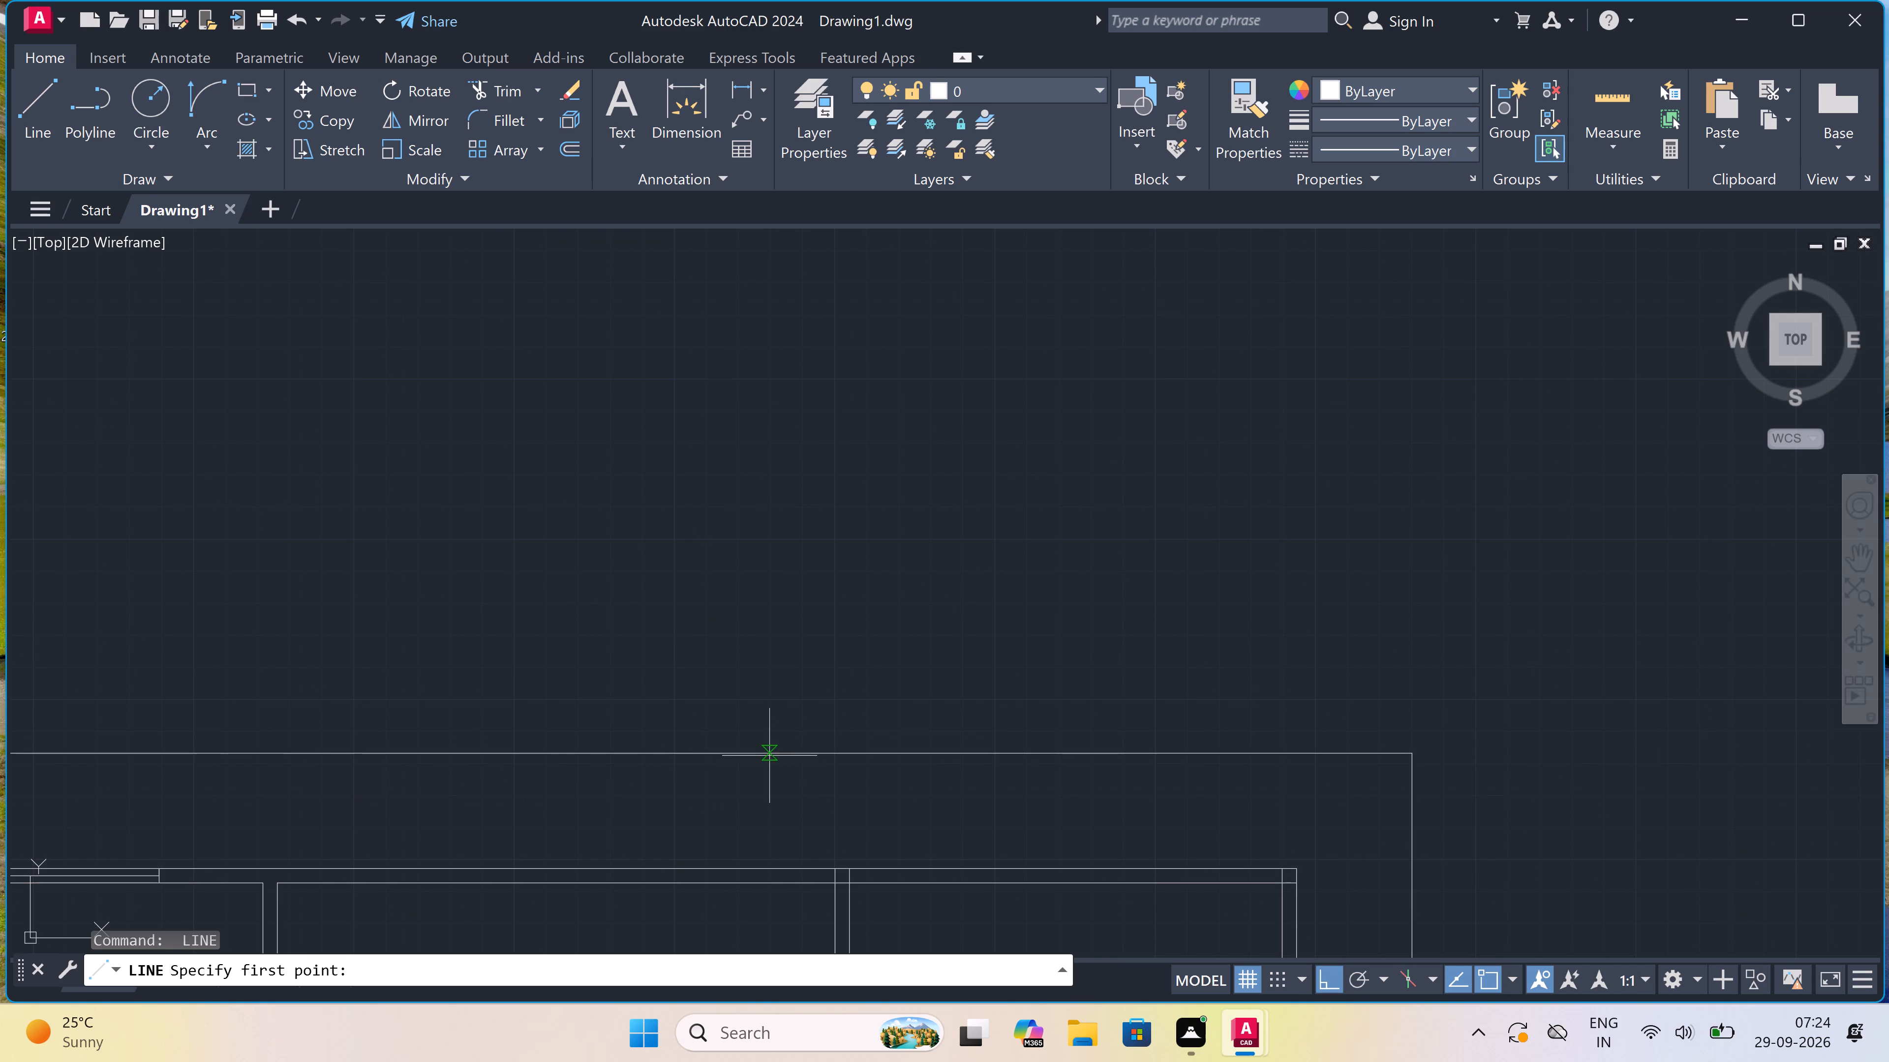
pyautogui.scroll(-3, 773, 767)
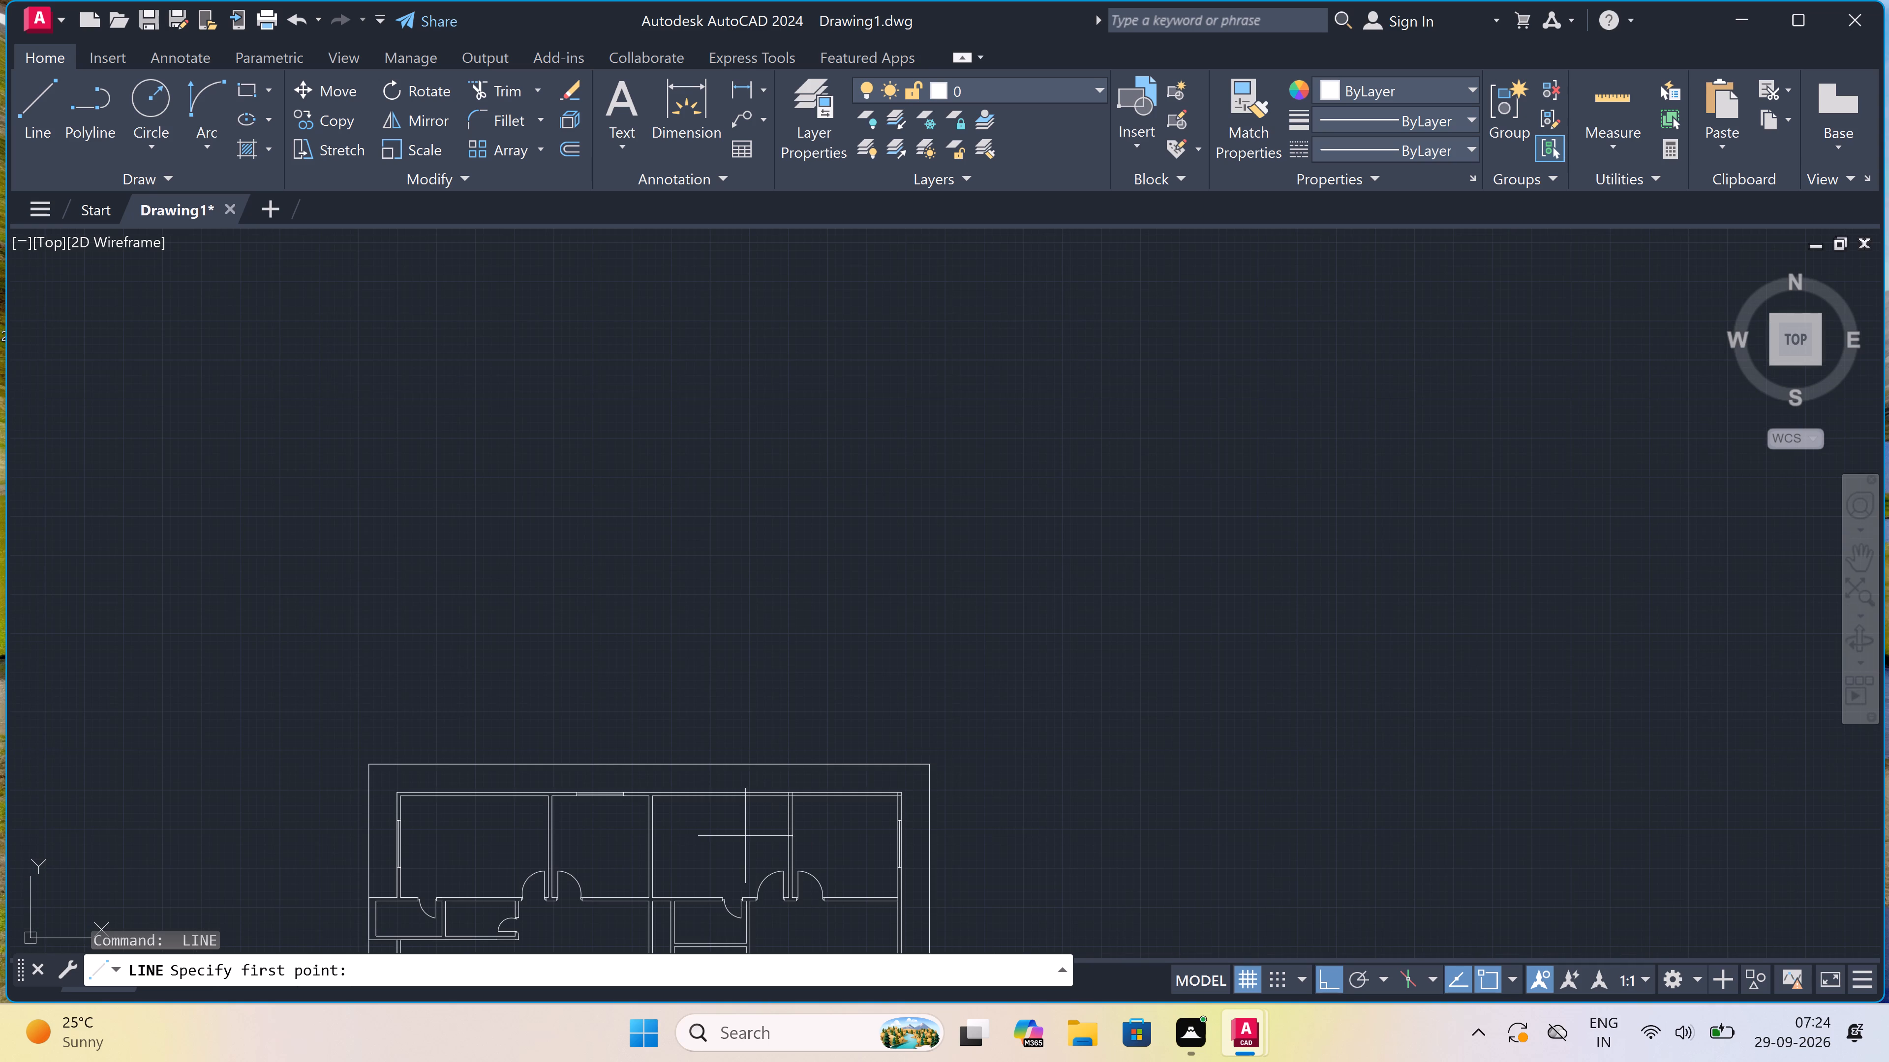
pyautogui.scroll(3, 745, 837)
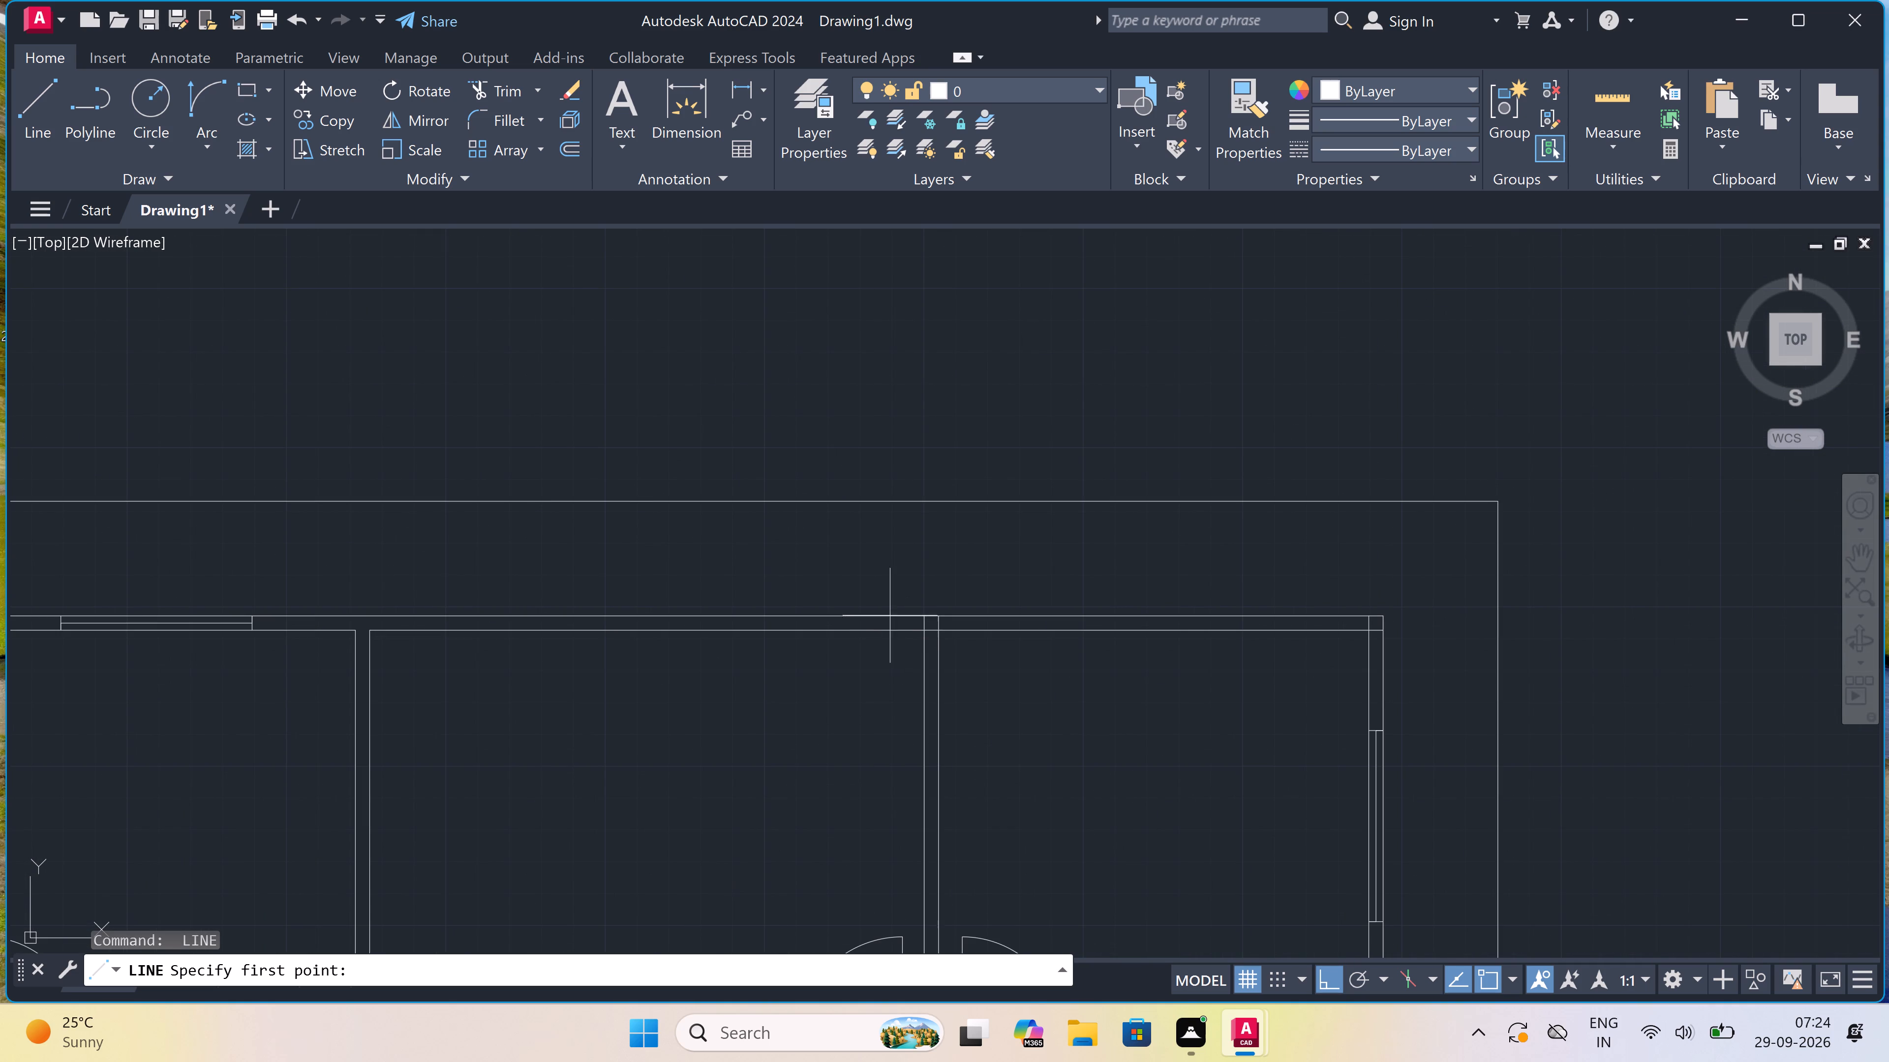
pyautogui.scroll(2, 865, 630)
pyautogui.click(864, 628)
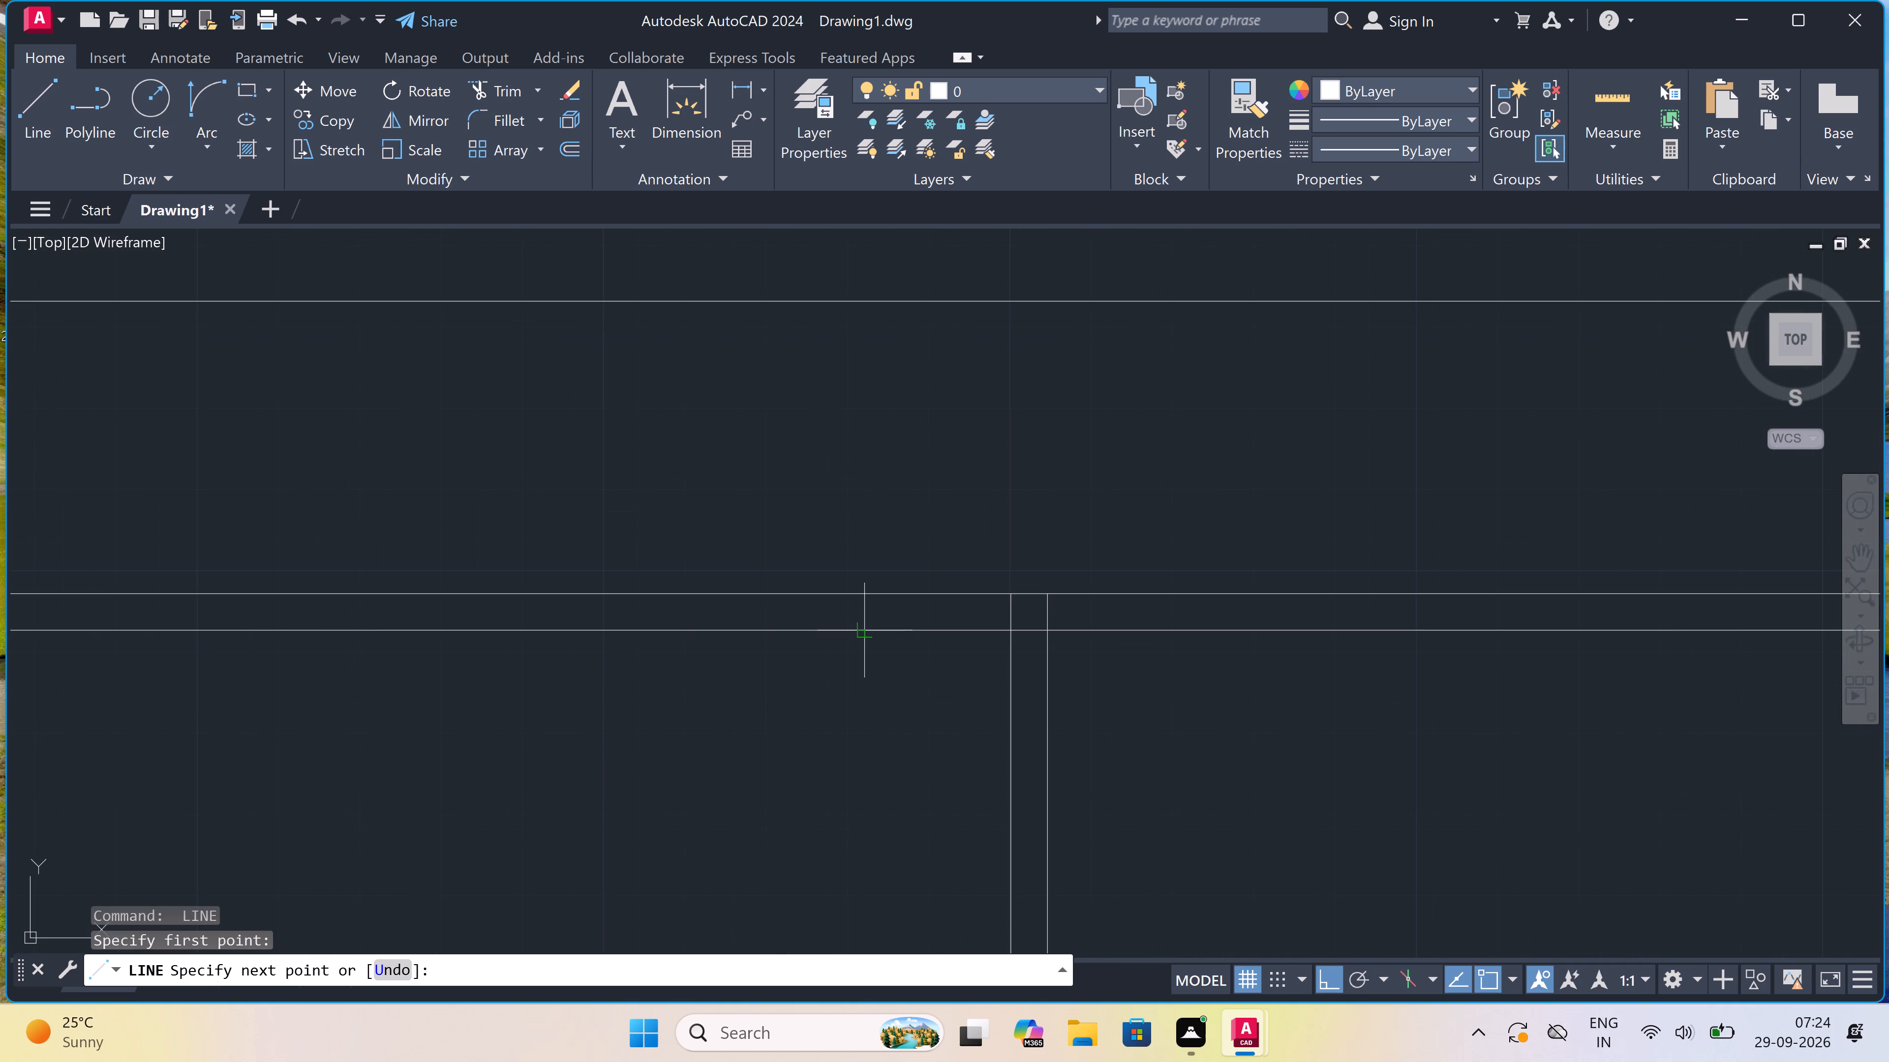
pyautogui.click(866, 588)
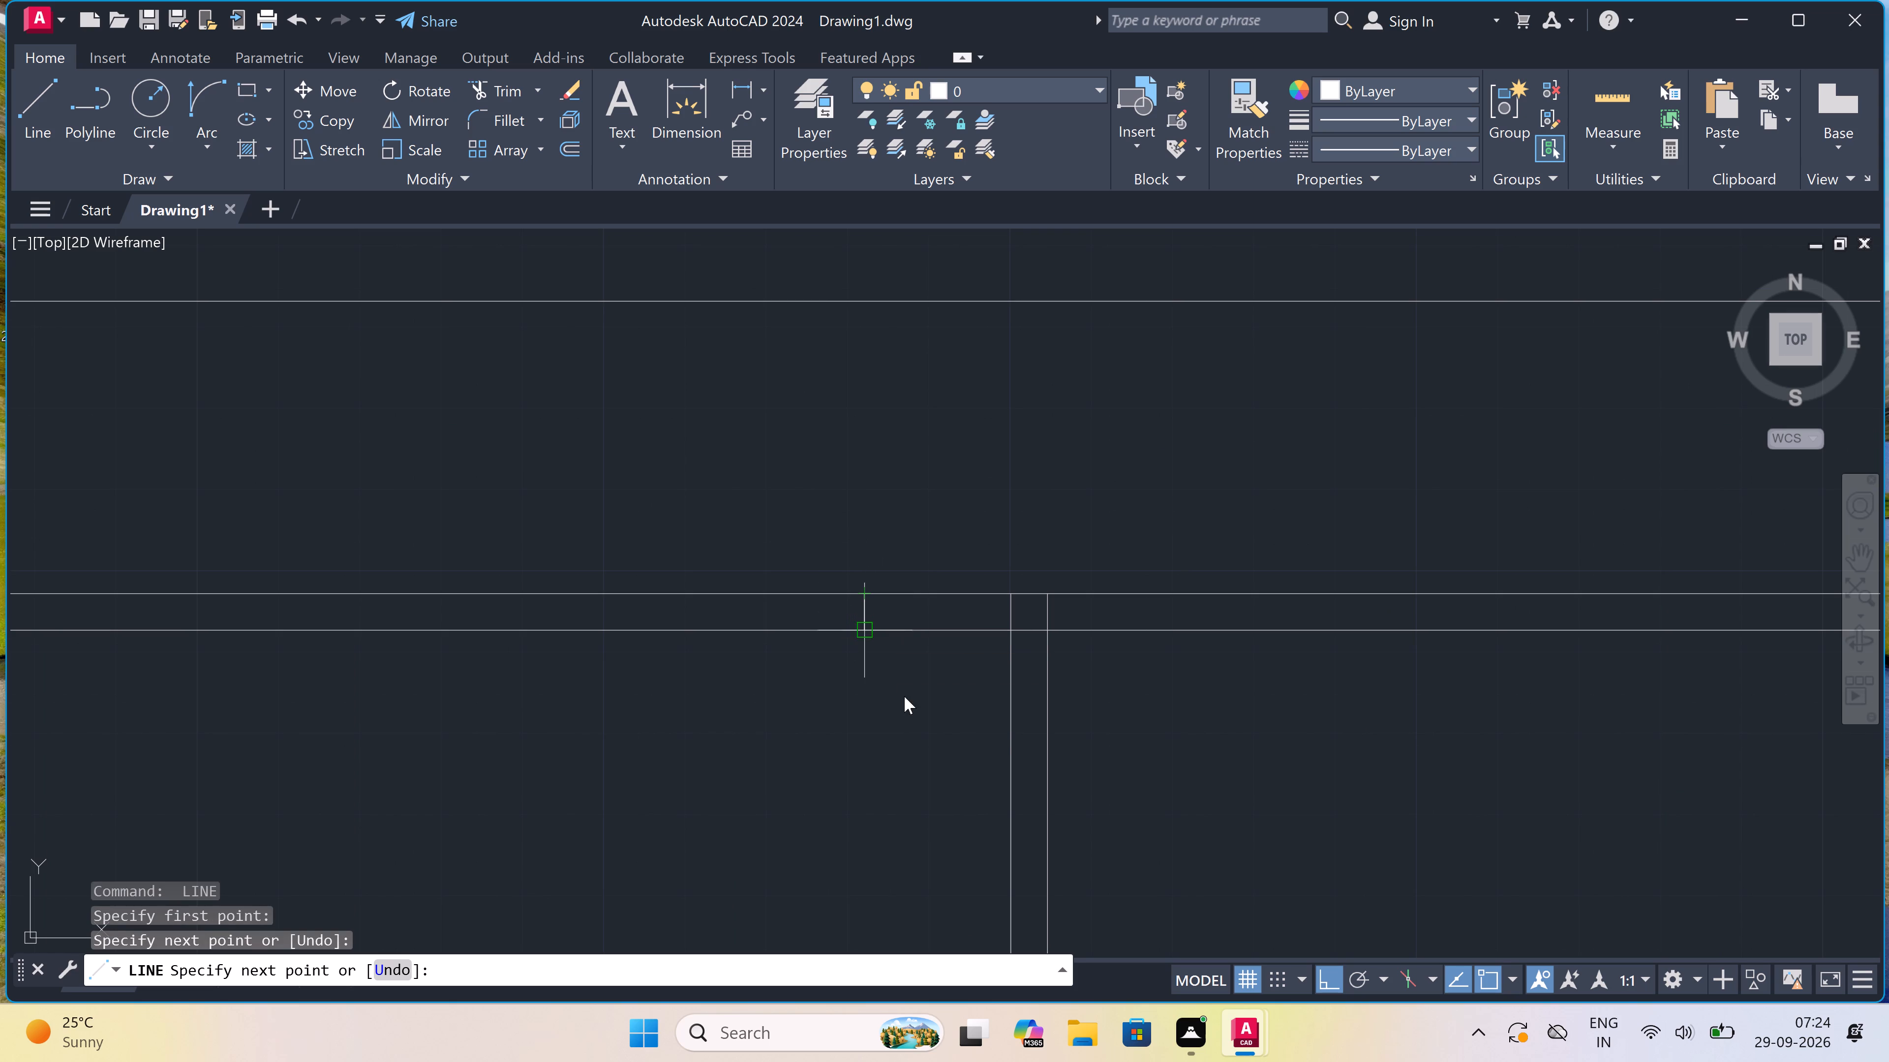
pyautogui.click(869, 606)
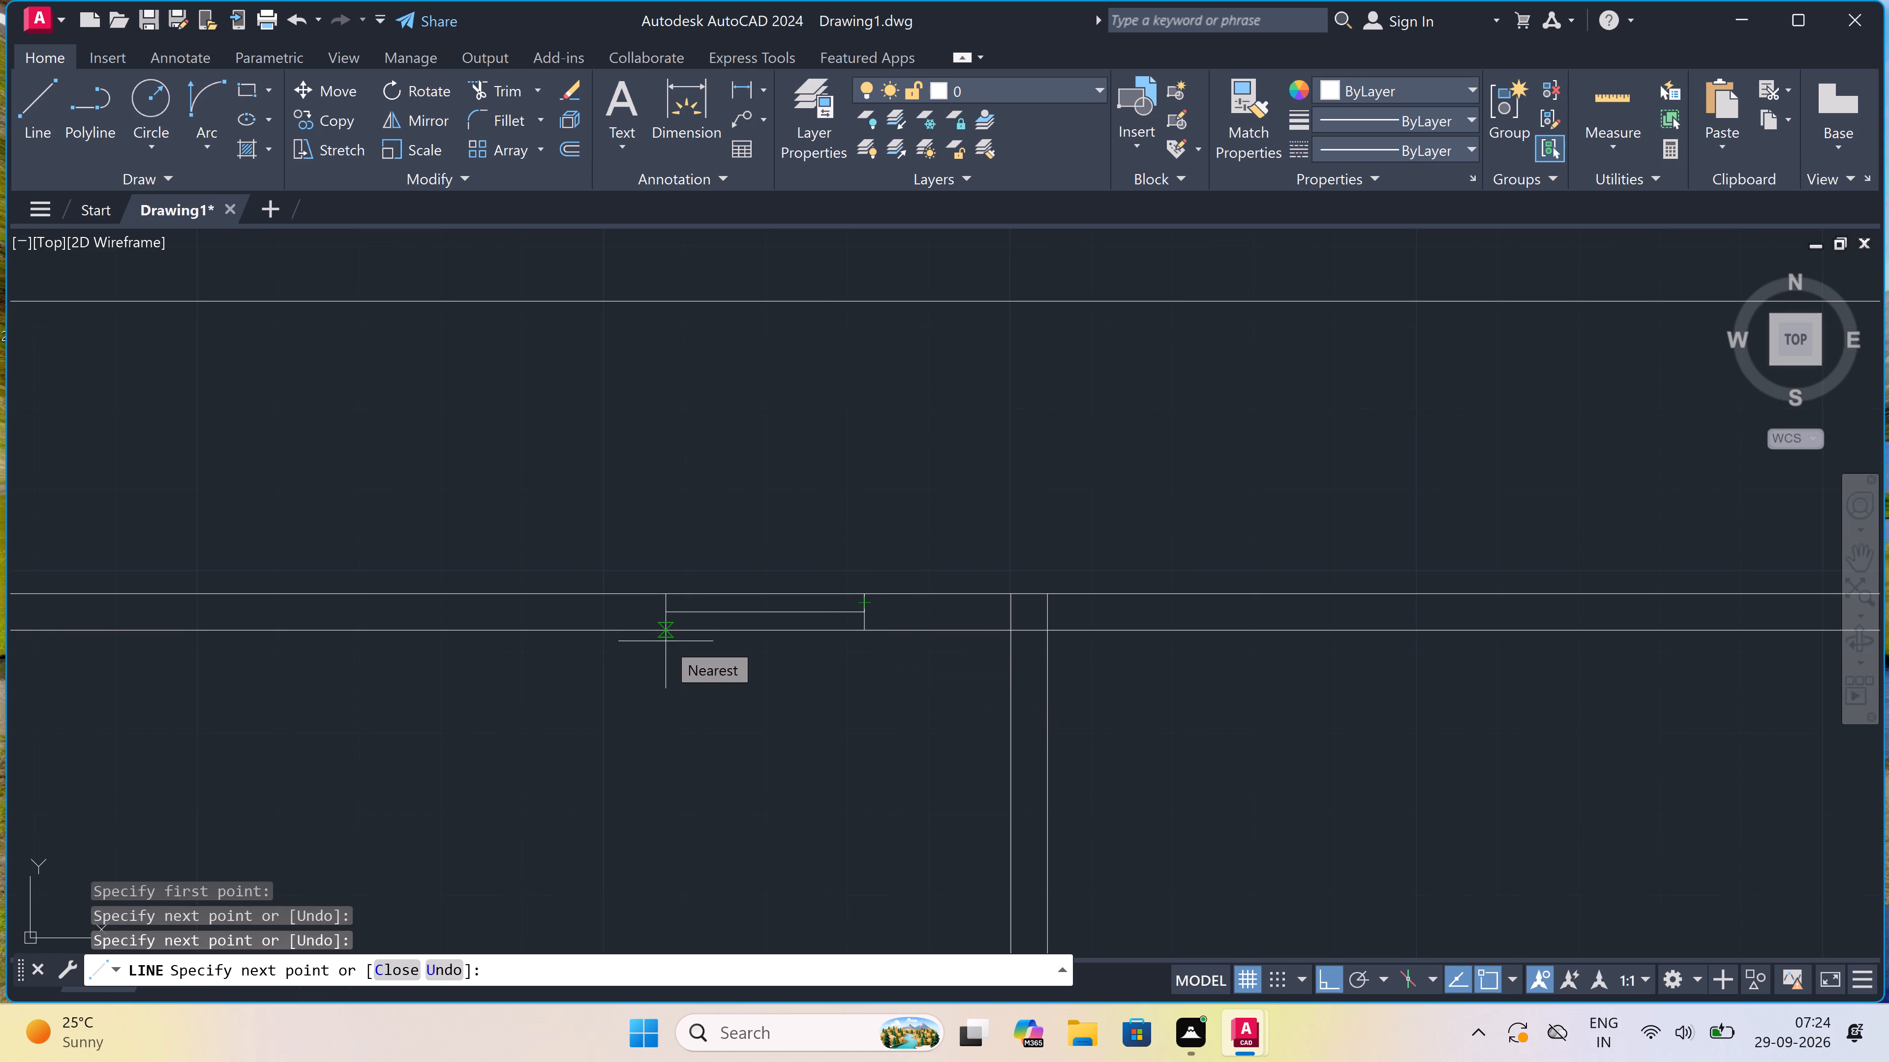
pyautogui.write("5'")
pyautogui.press('space')
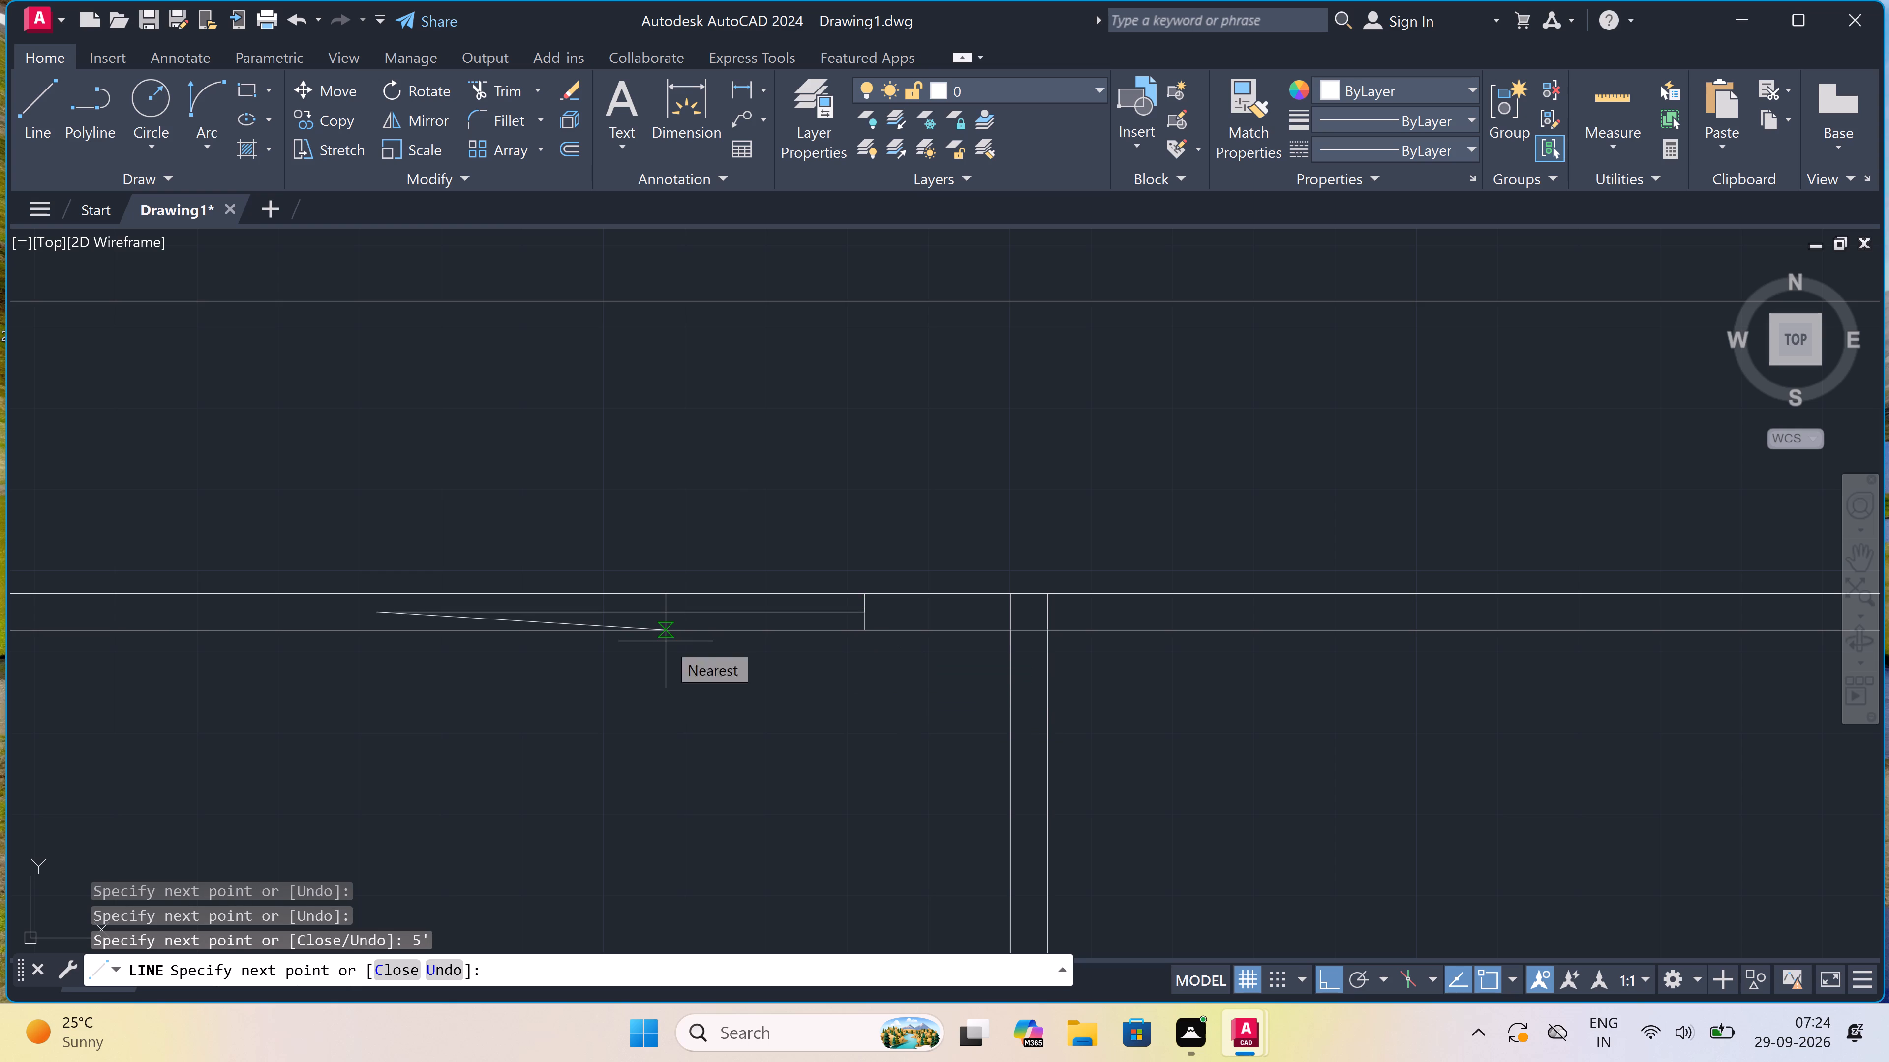
pyautogui.scroll(-3, 665, 639)
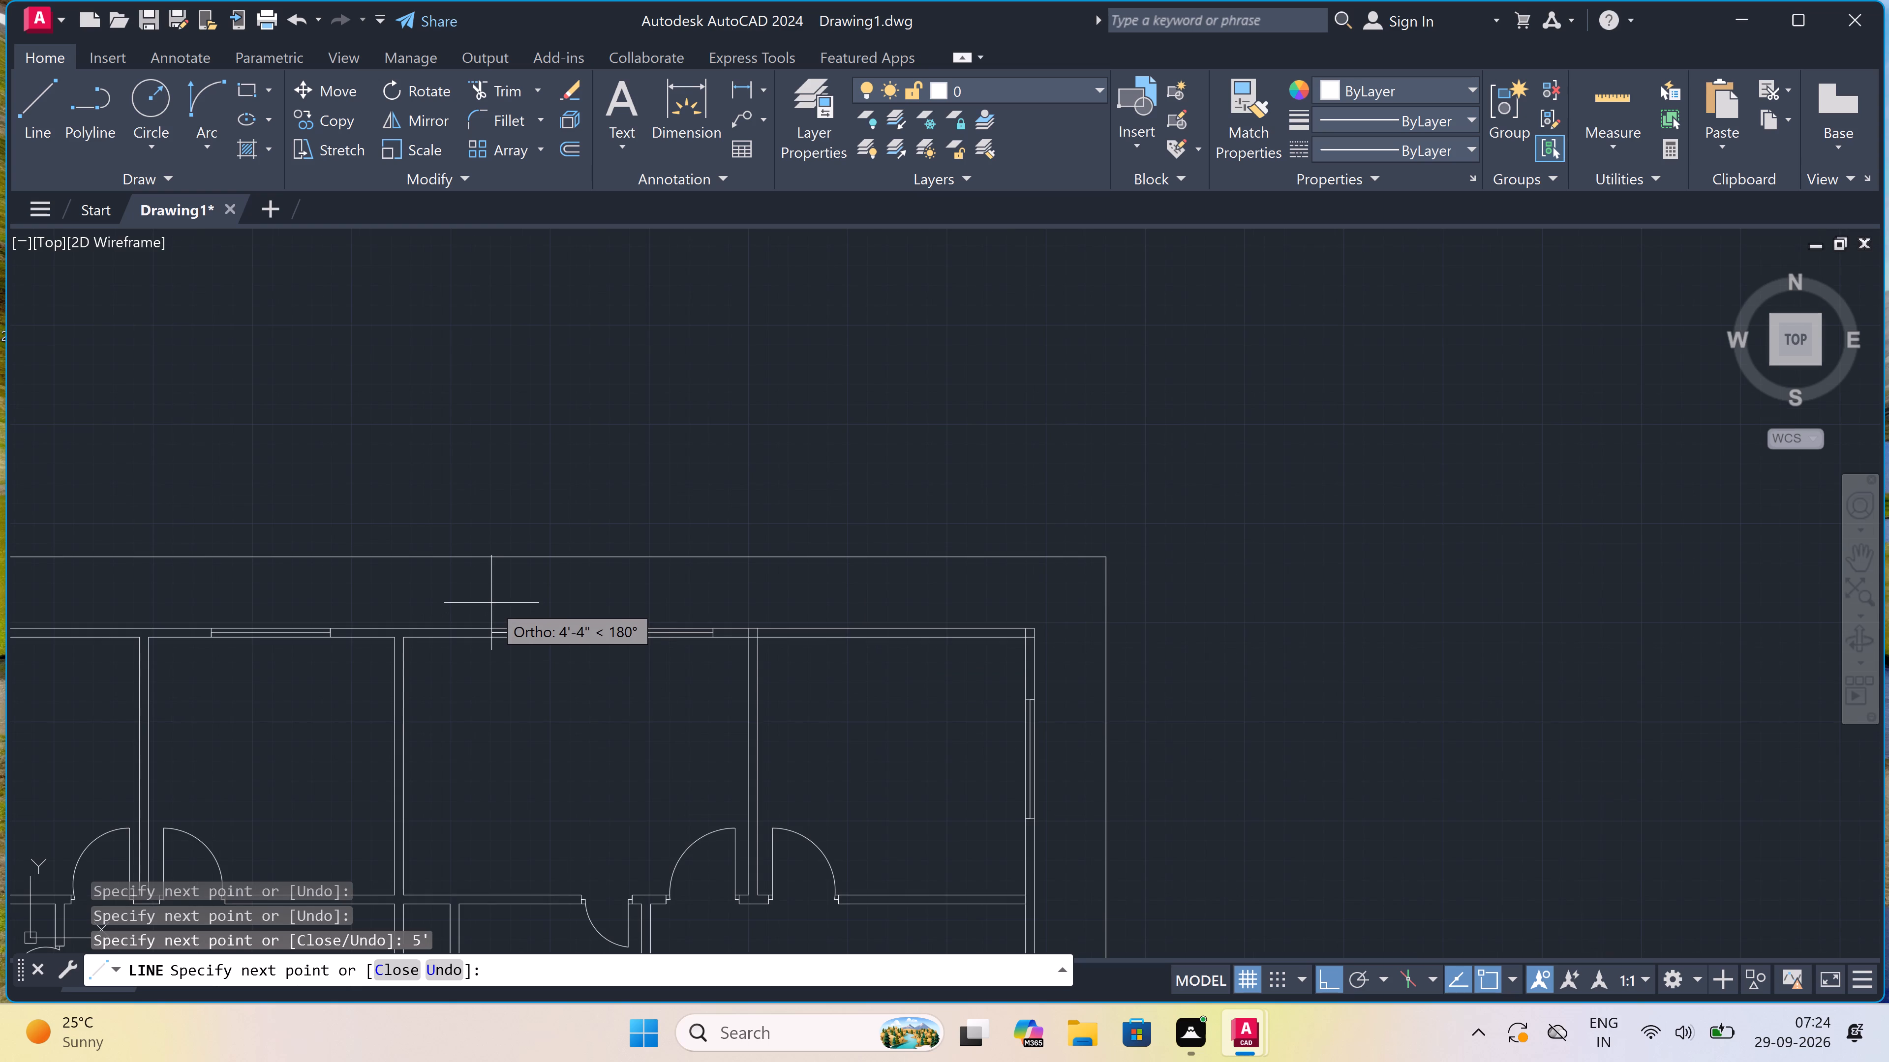
pyautogui.scroll(2, 518, 621)
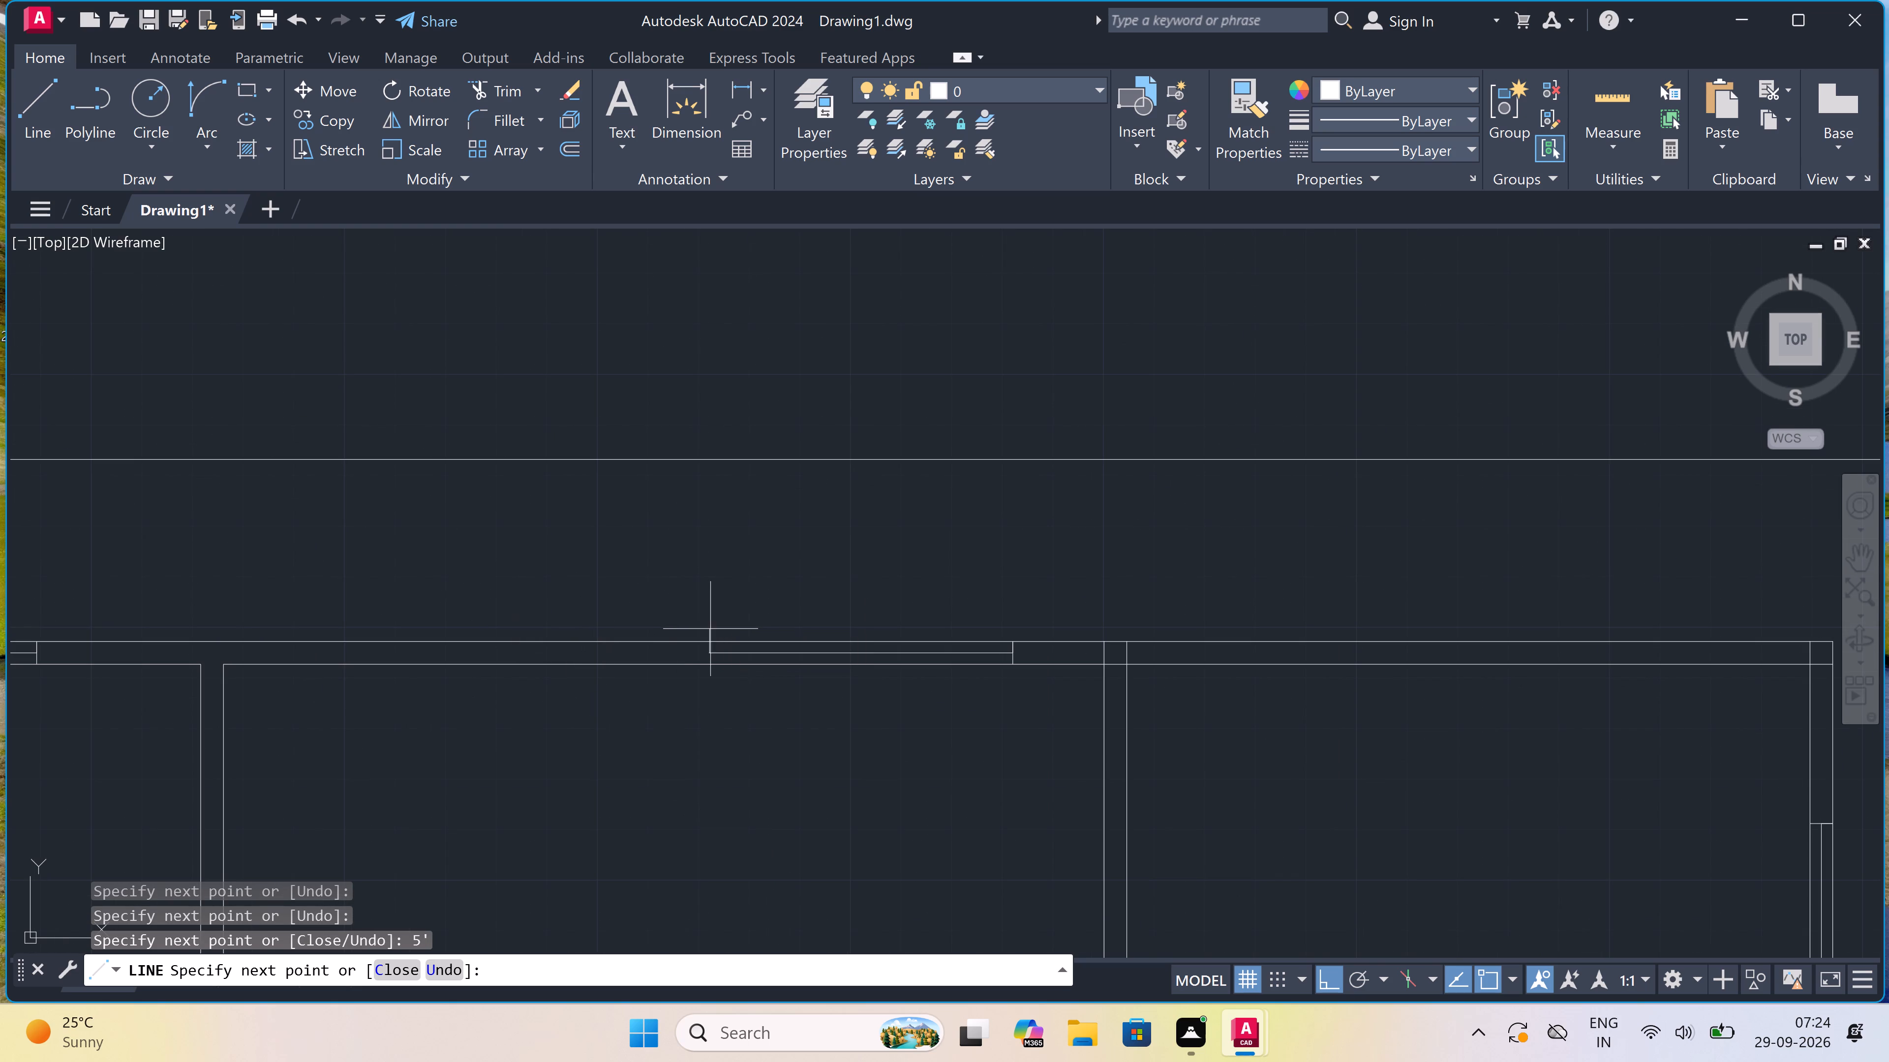
pyautogui.scroll(3, 702, 639)
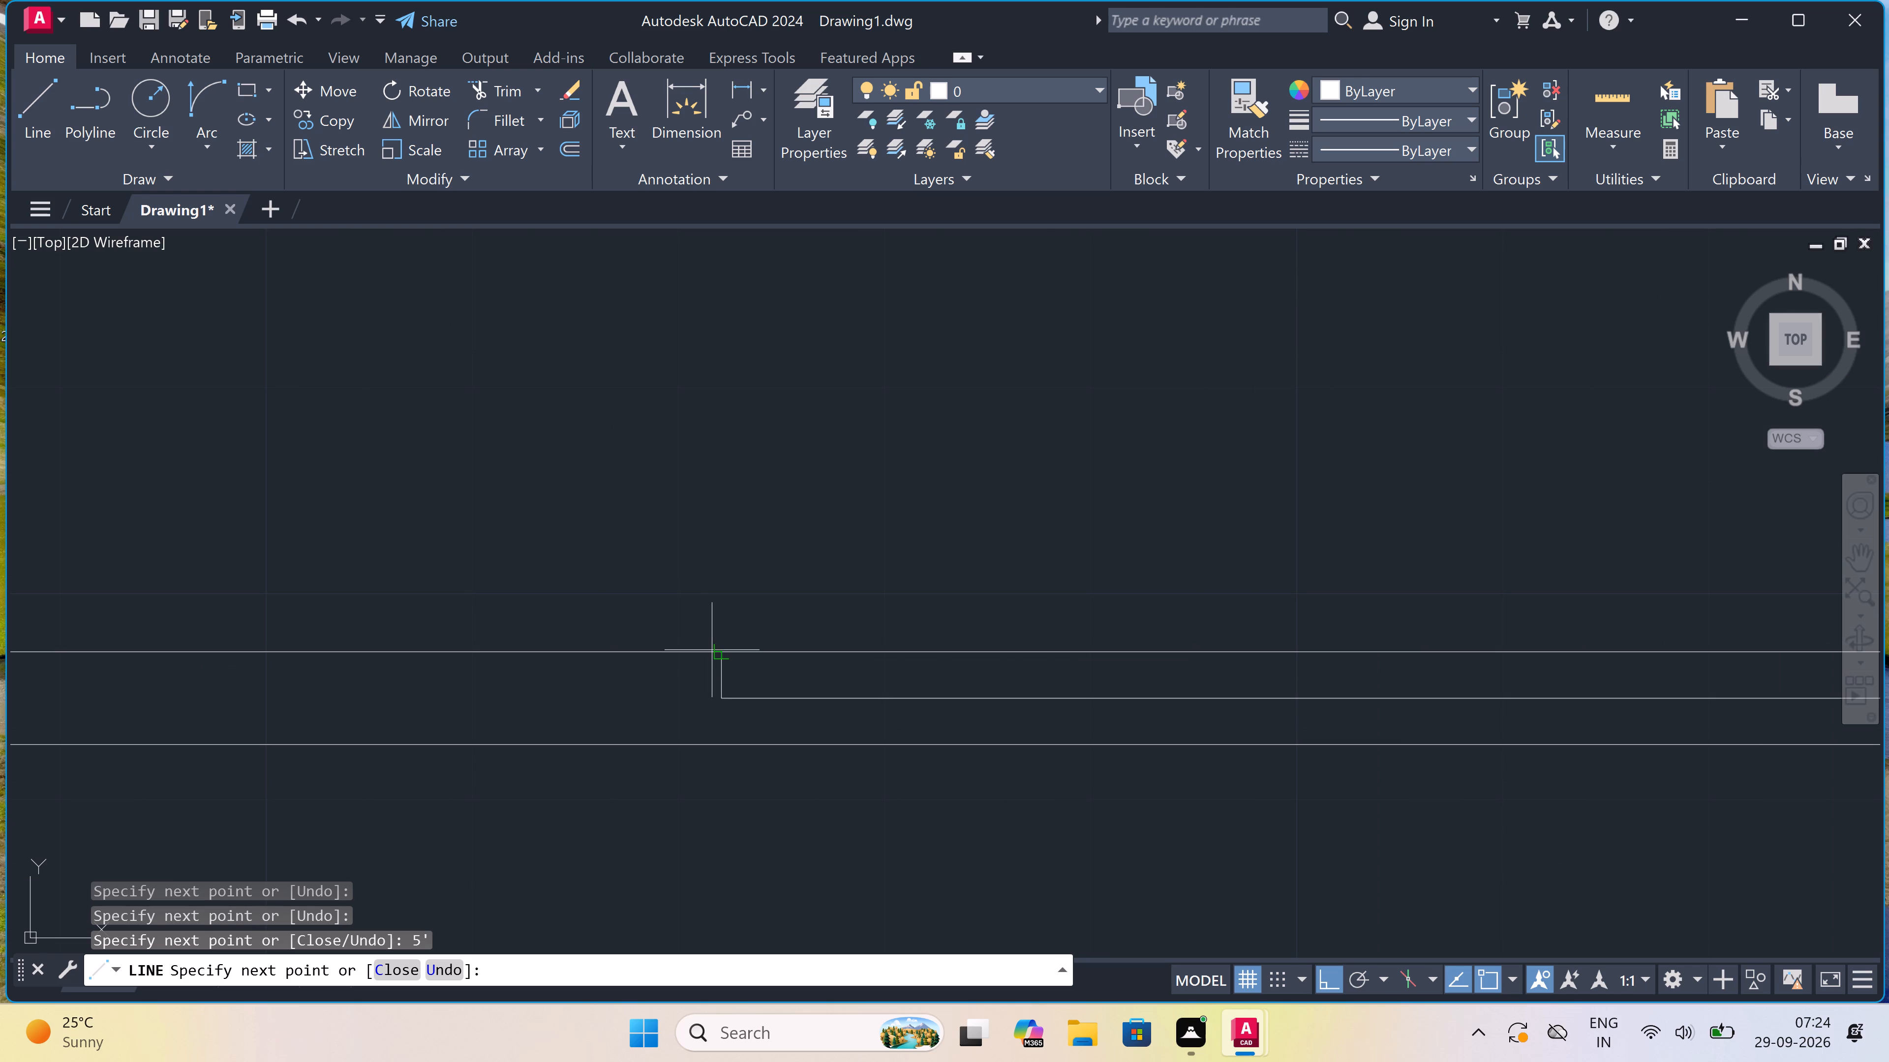
pyautogui.click(723, 656)
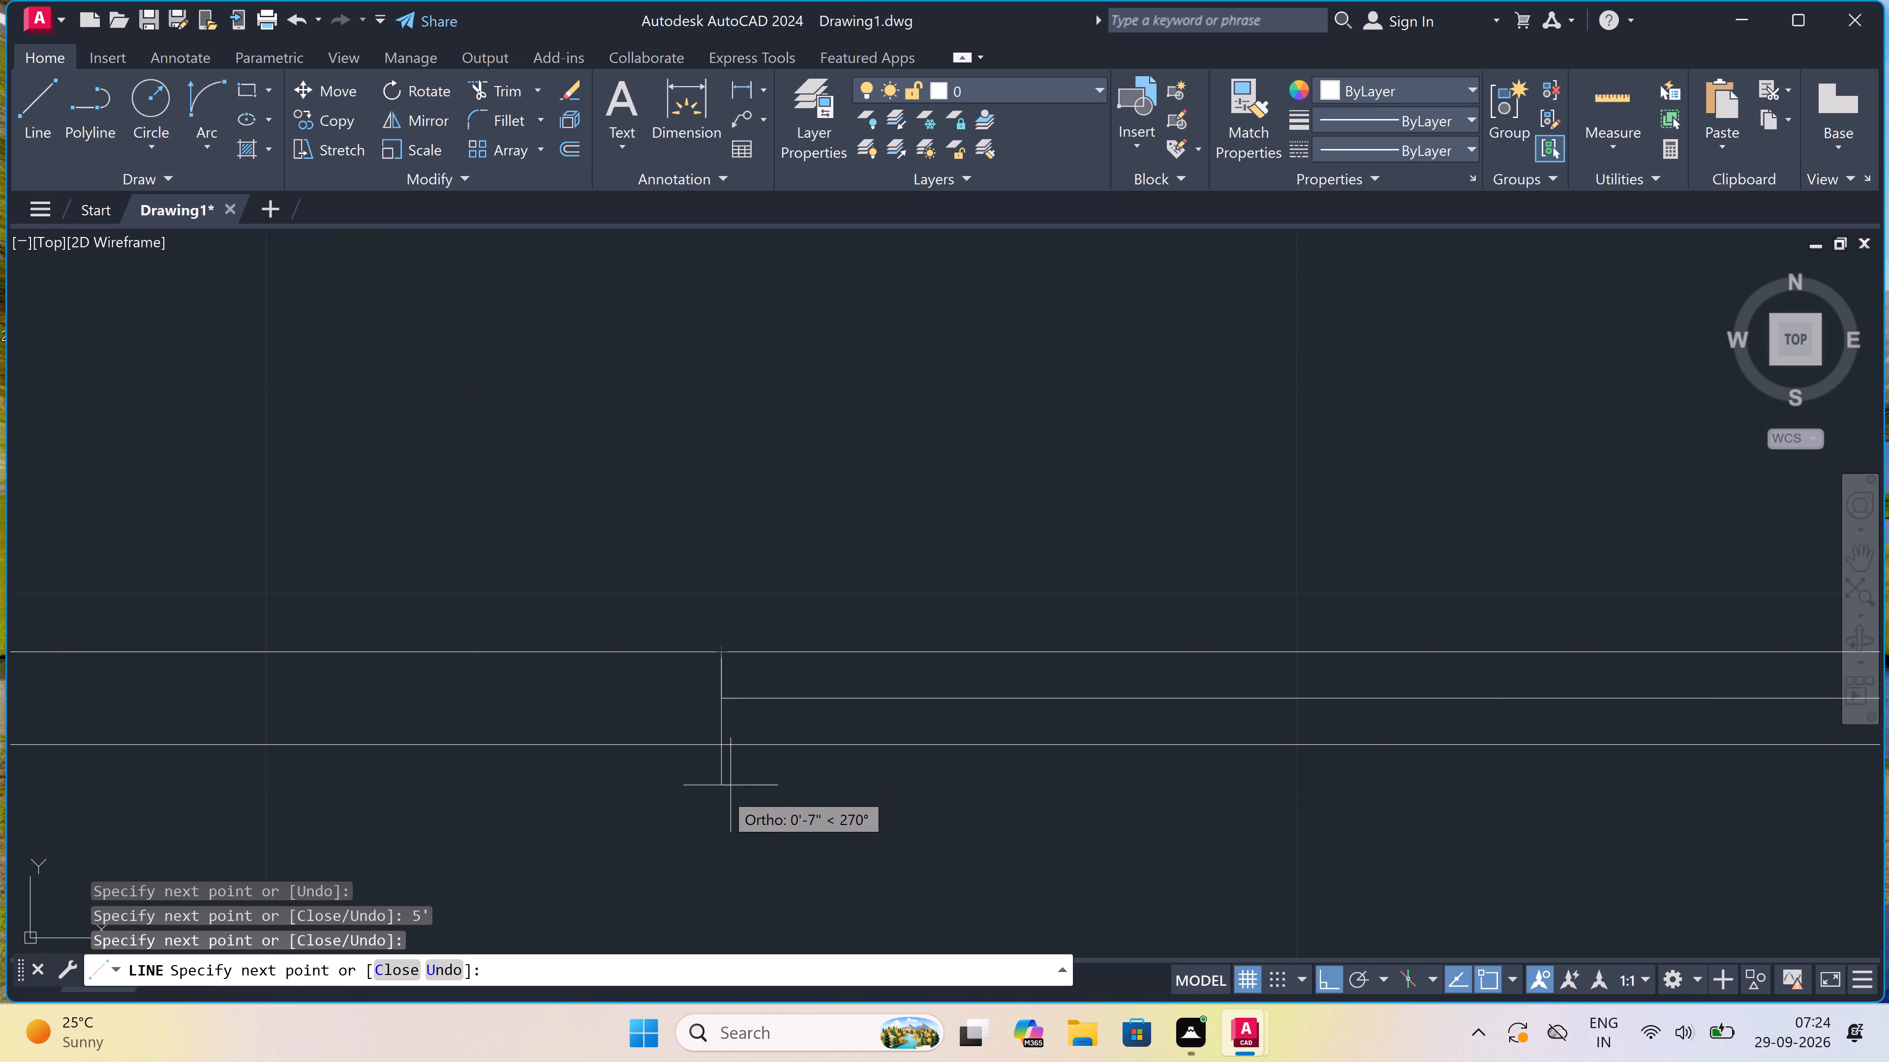
pyautogui.click(725, 739)
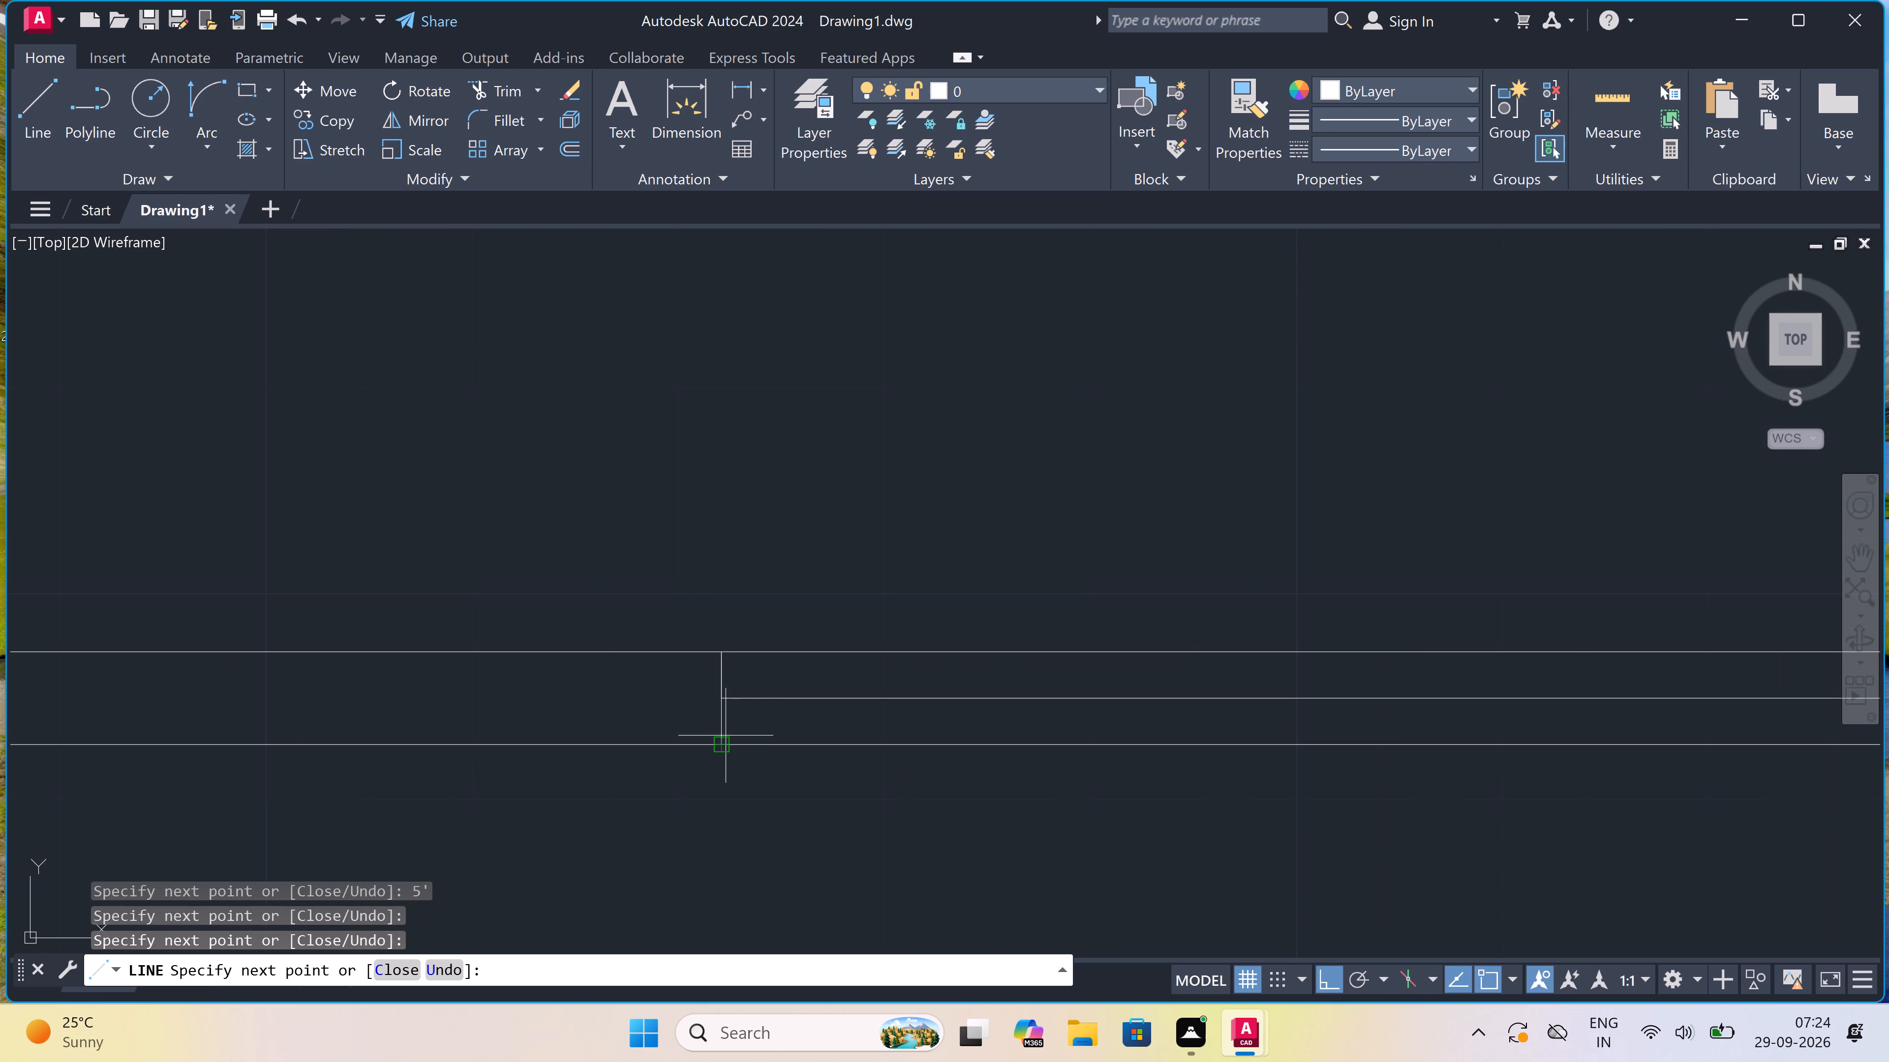
pyautogui.press('Escape')
# Draw a door jamb line across the north wall just west of the new window, with a 2" mid-wall stub westward and a 3' leaf northward.
pyautogui.press('space')
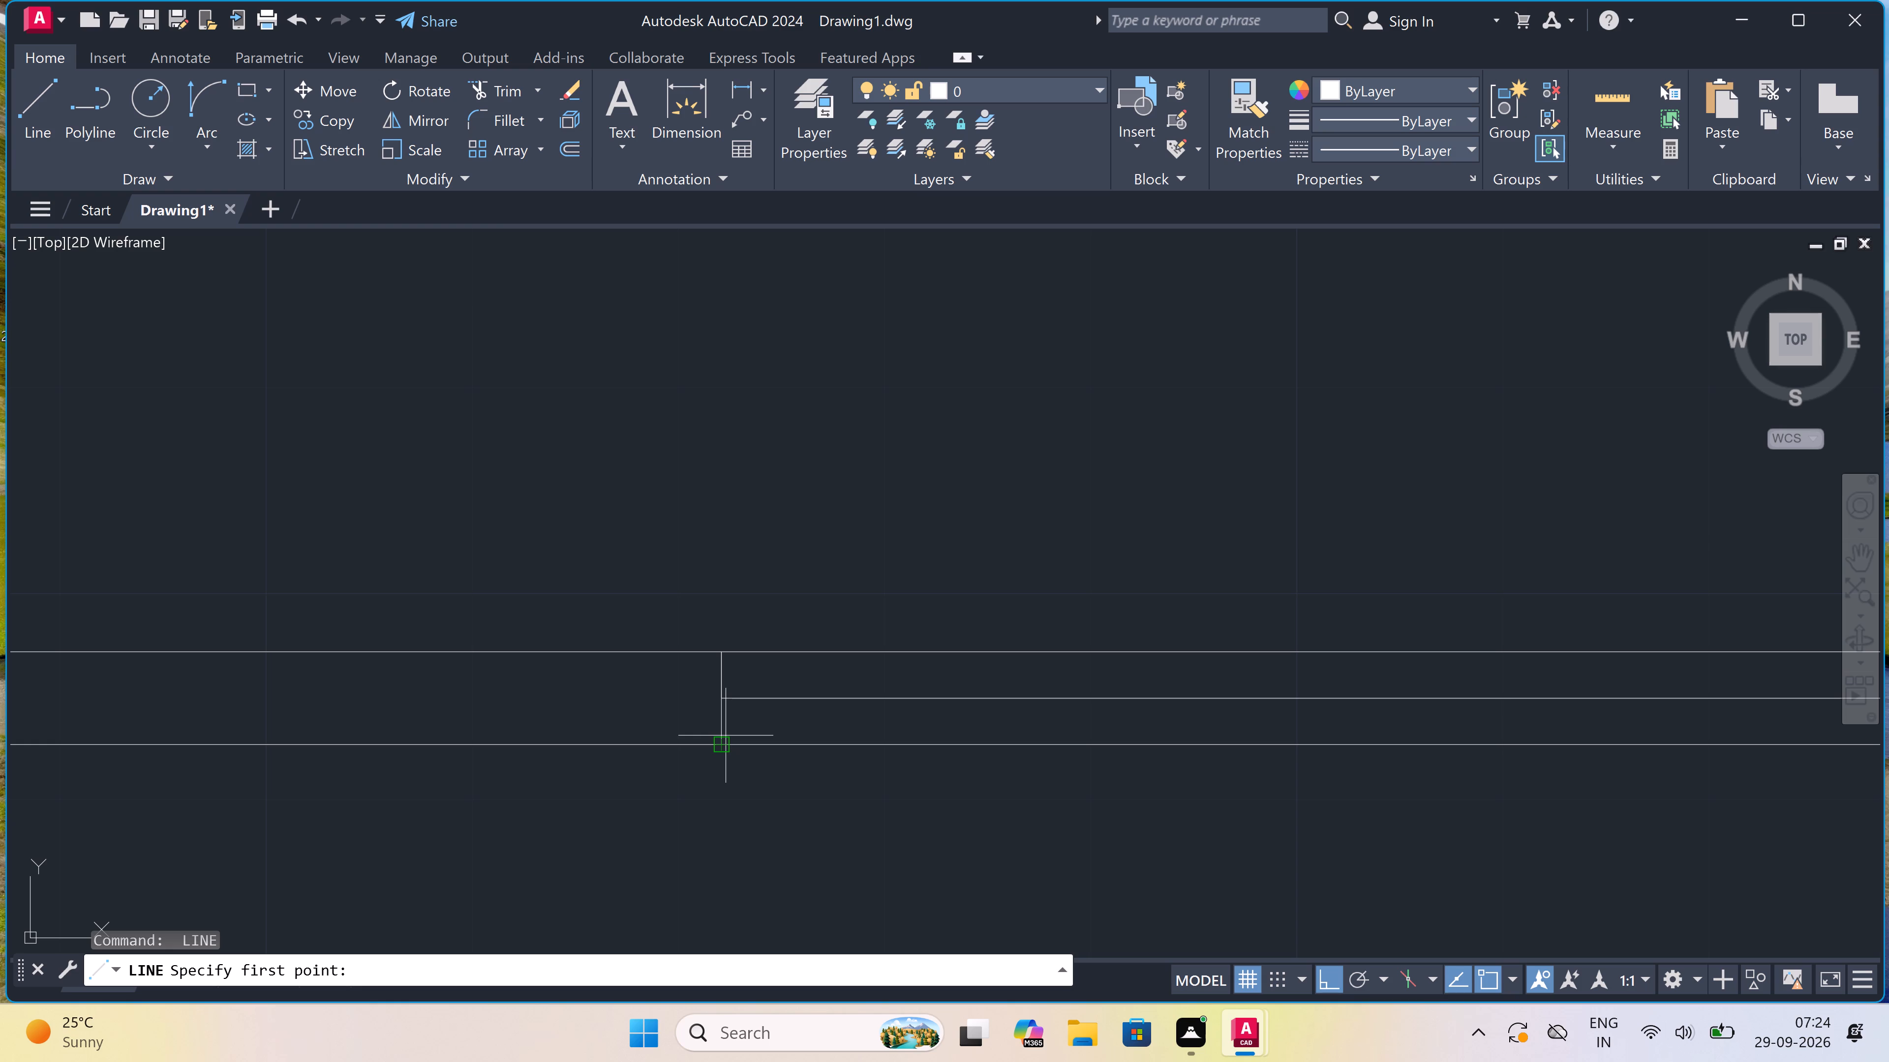
pyautogui.scroll(-2, 726, 735)
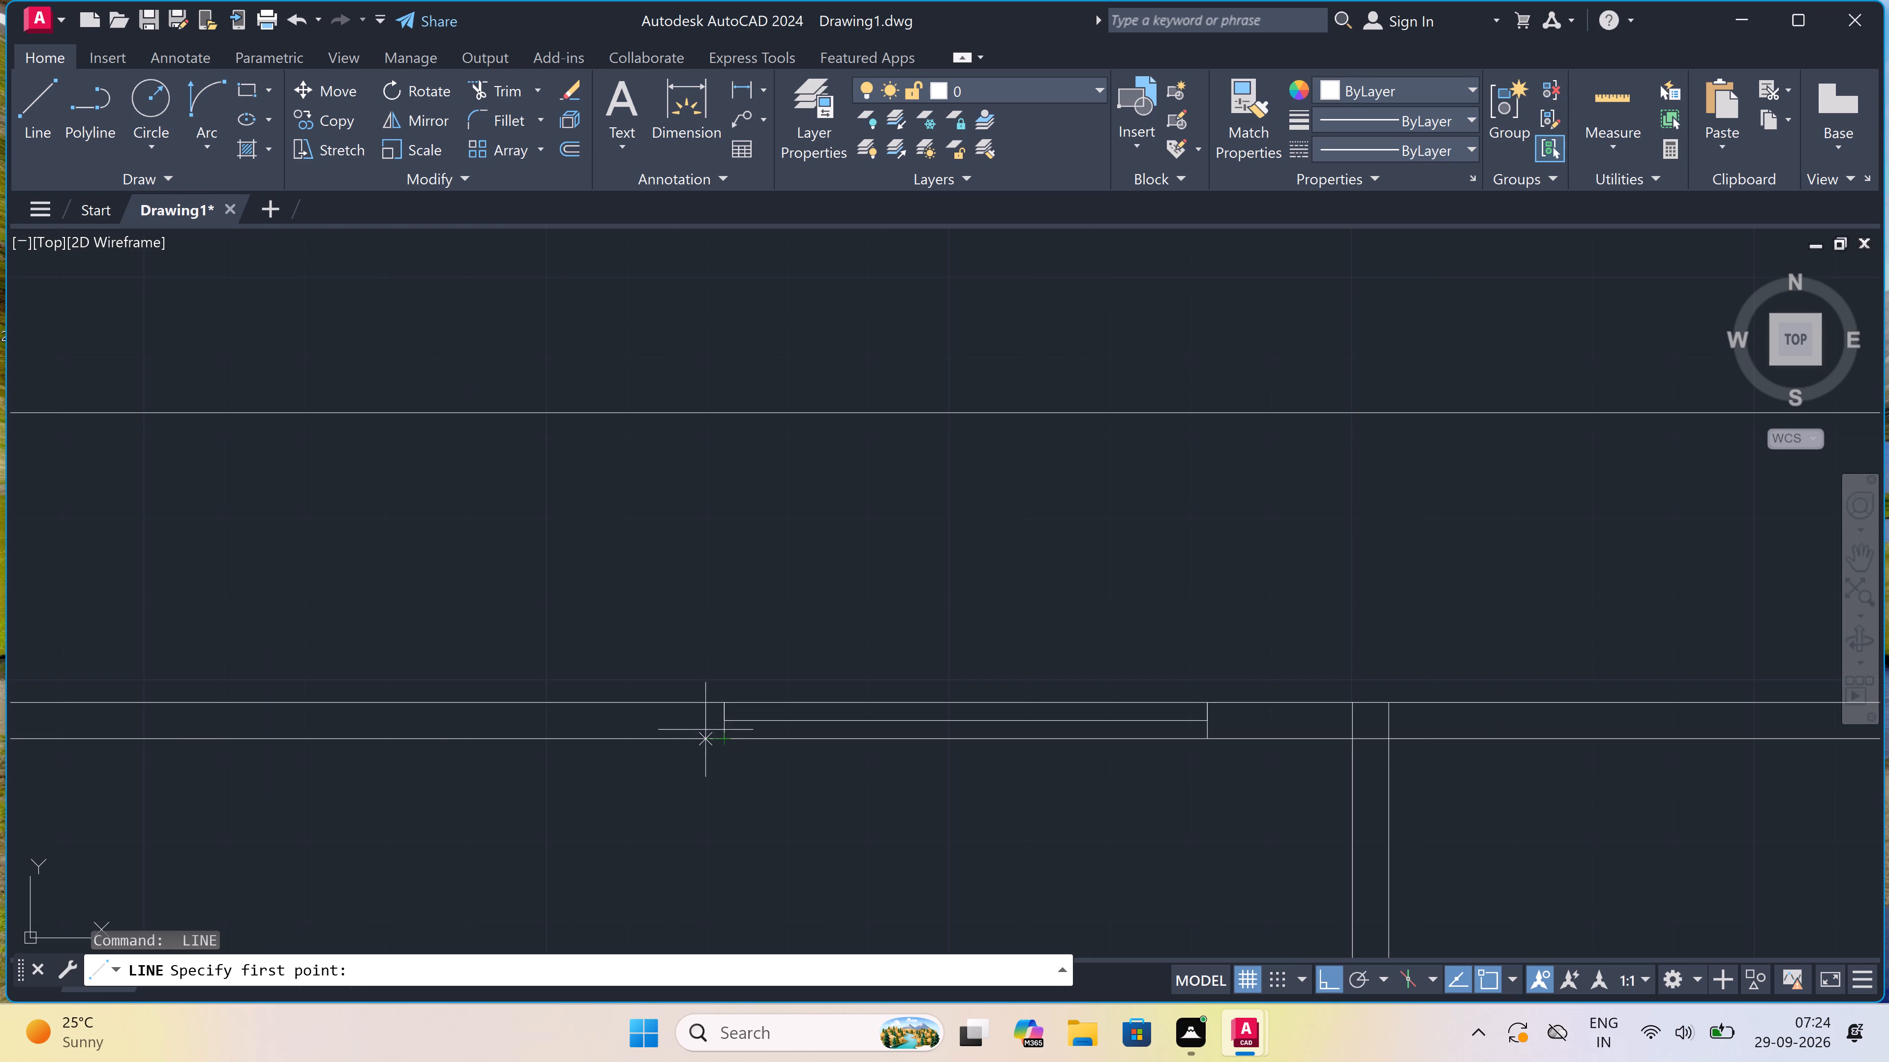
pyautogui.scroll(1, 640, 716)
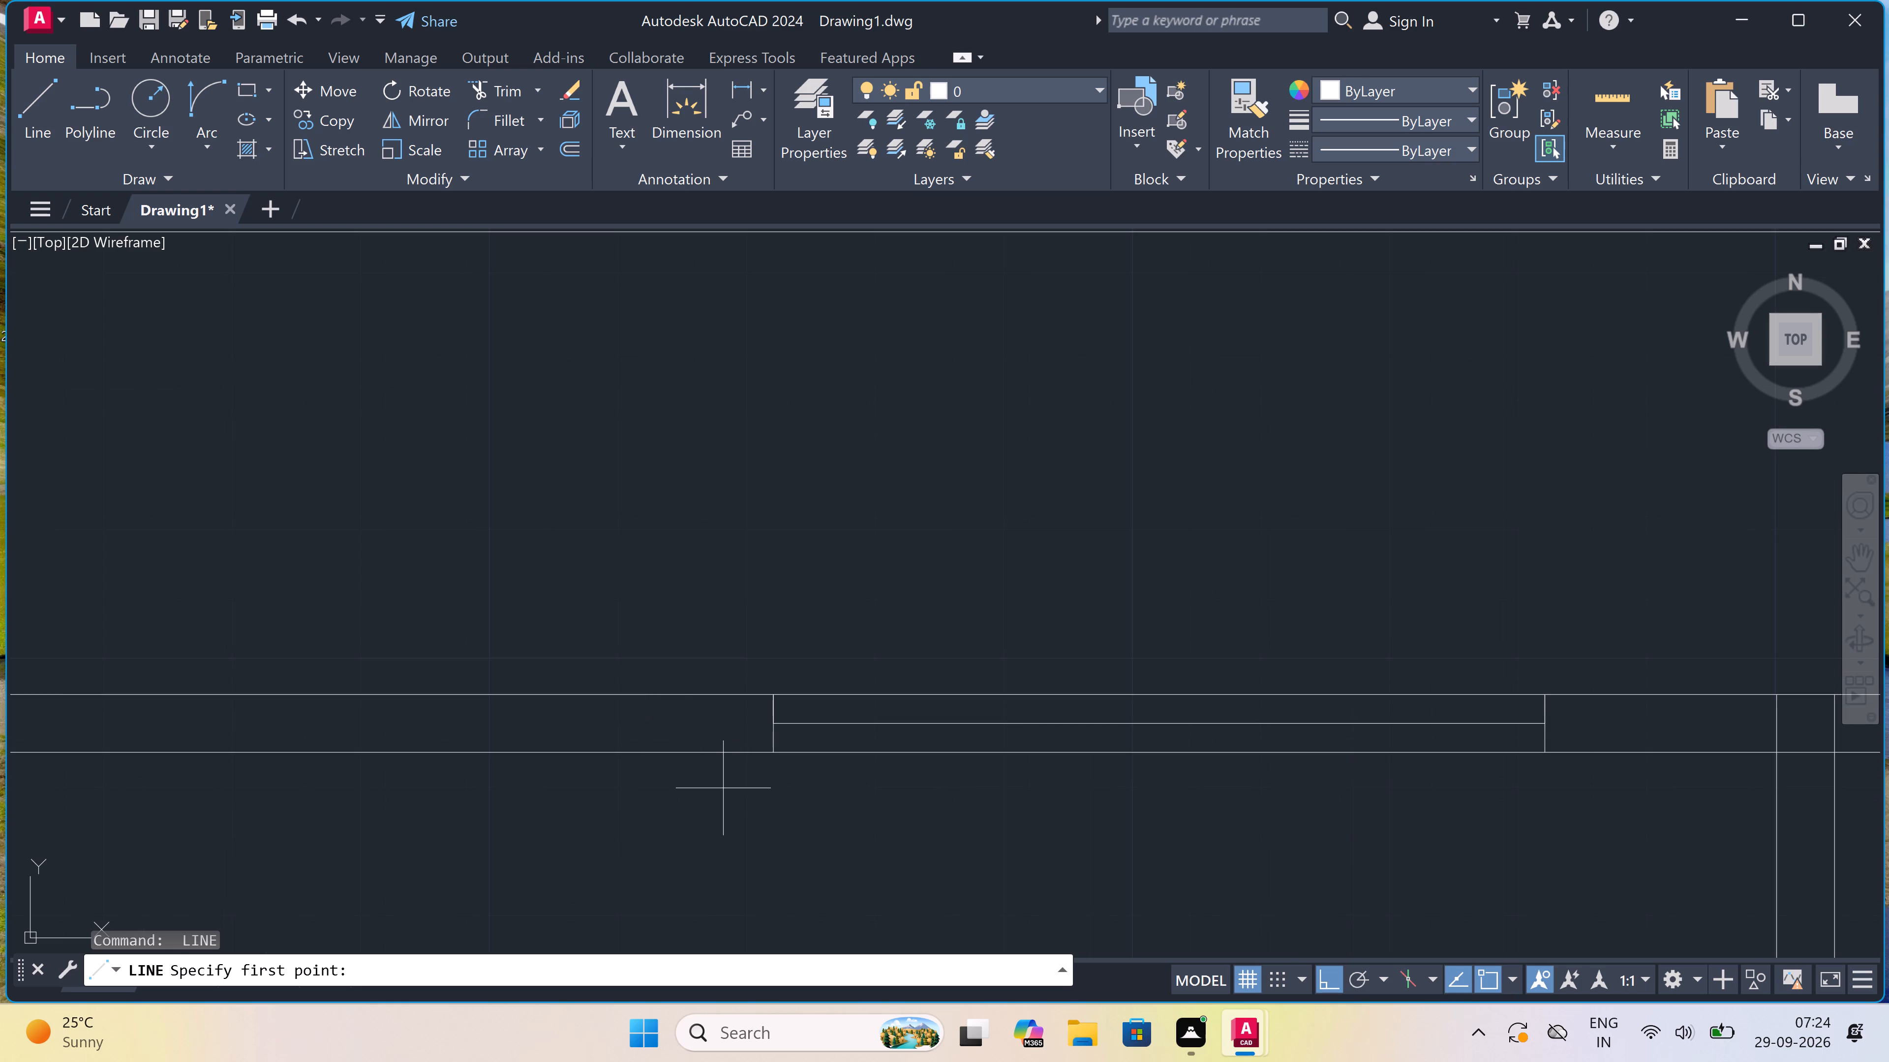
pyautogui.click(709, 746)
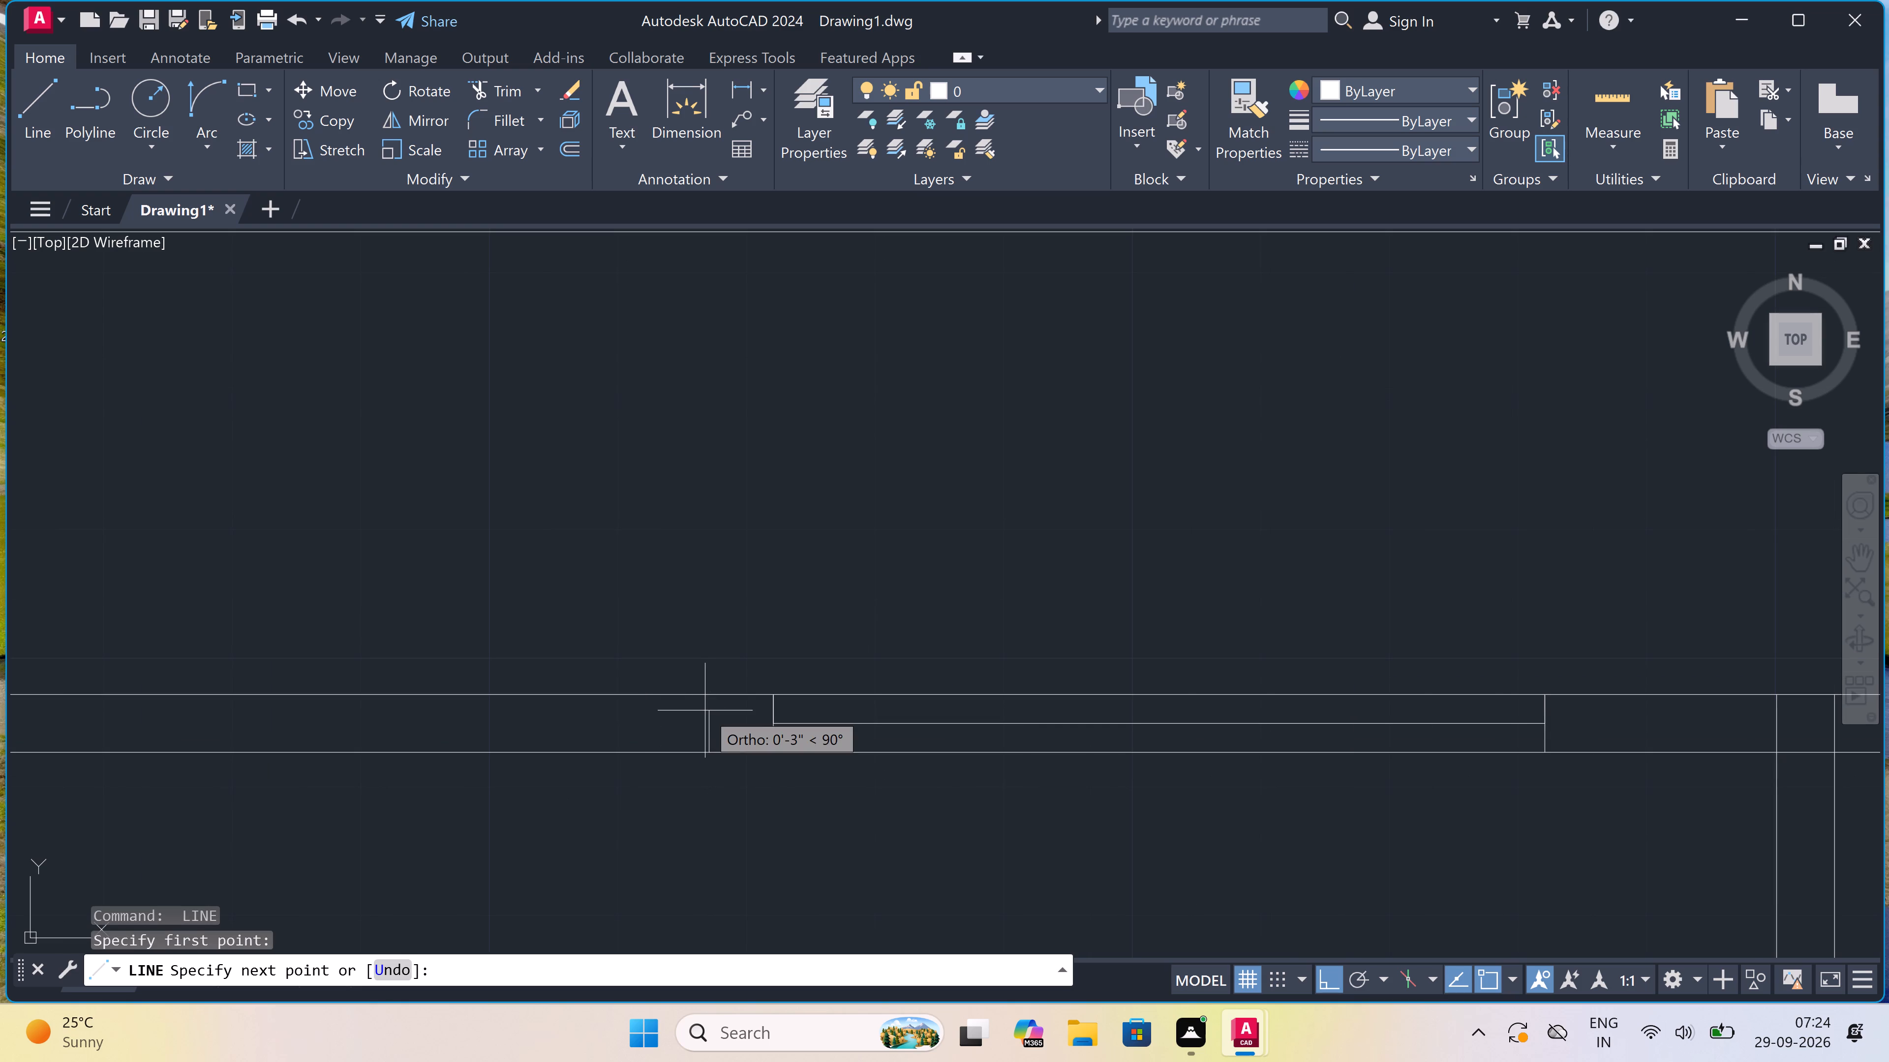
pyautogui.doubleClick(711, 699)
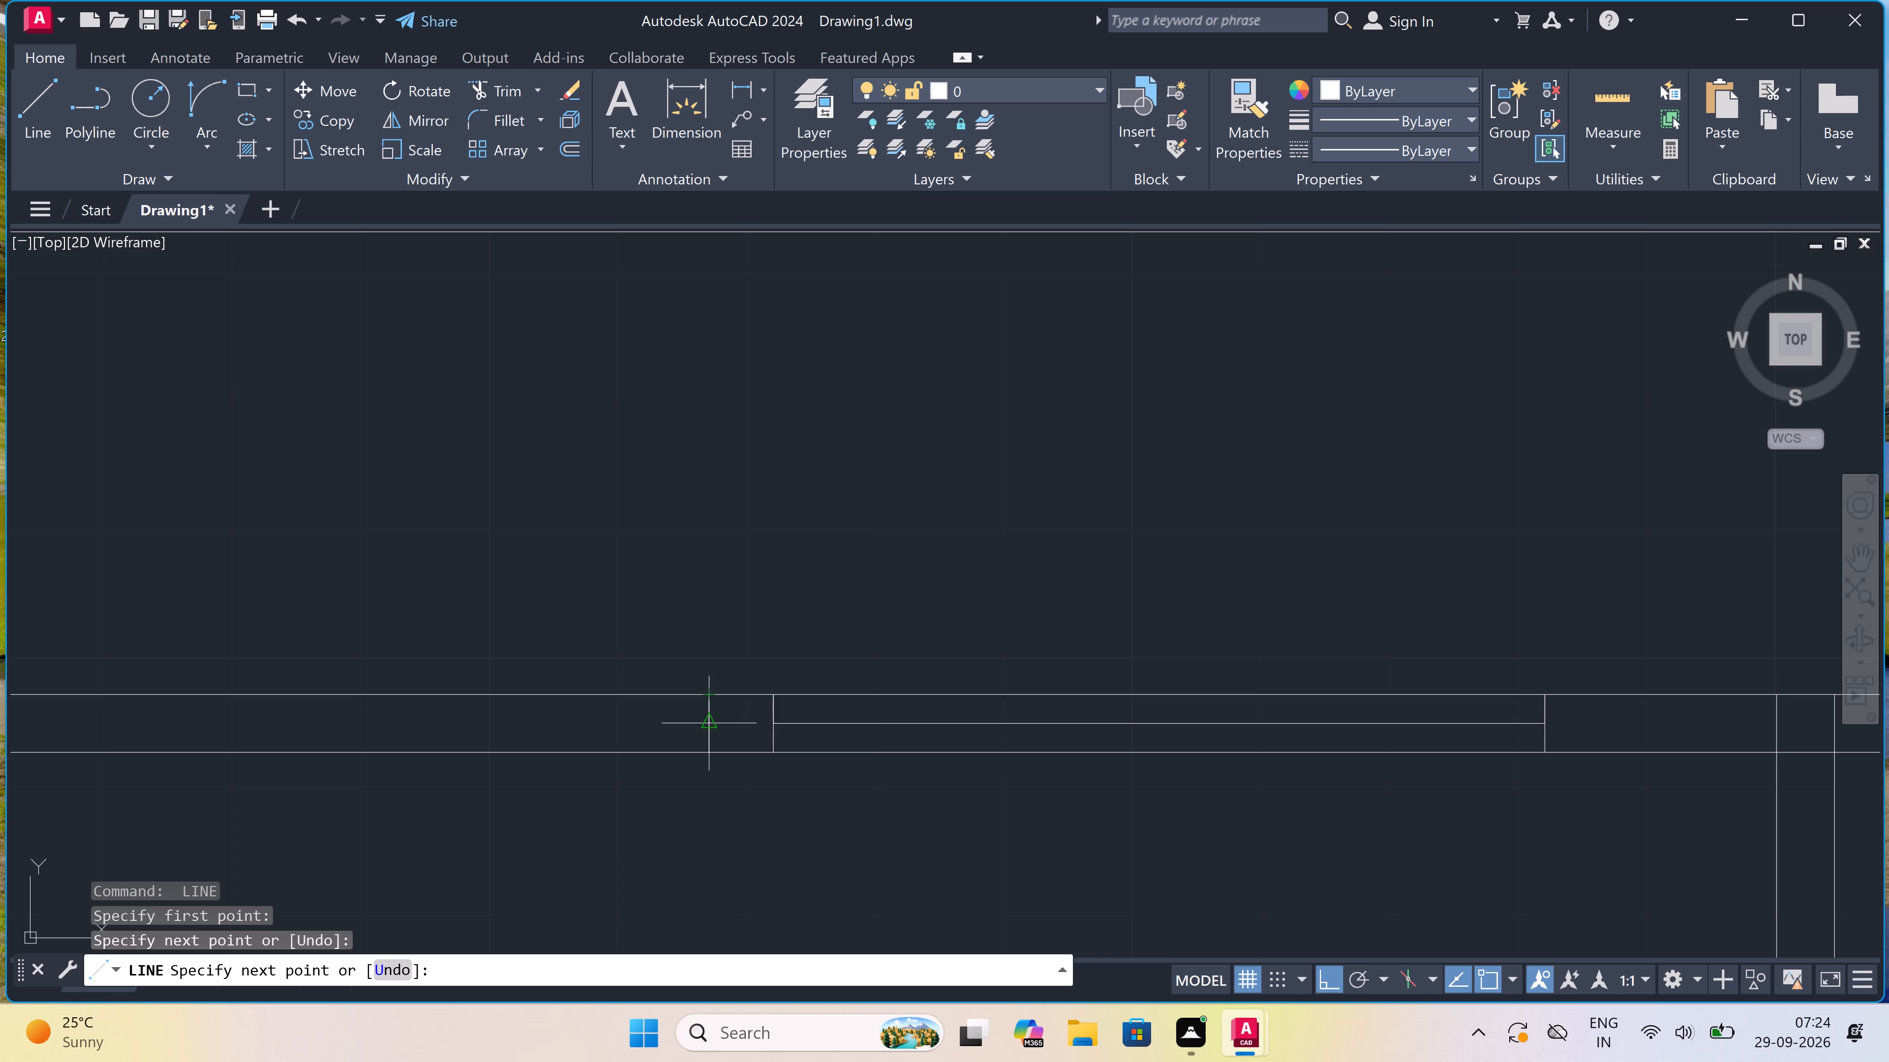
pyautogui.click(709, 720)
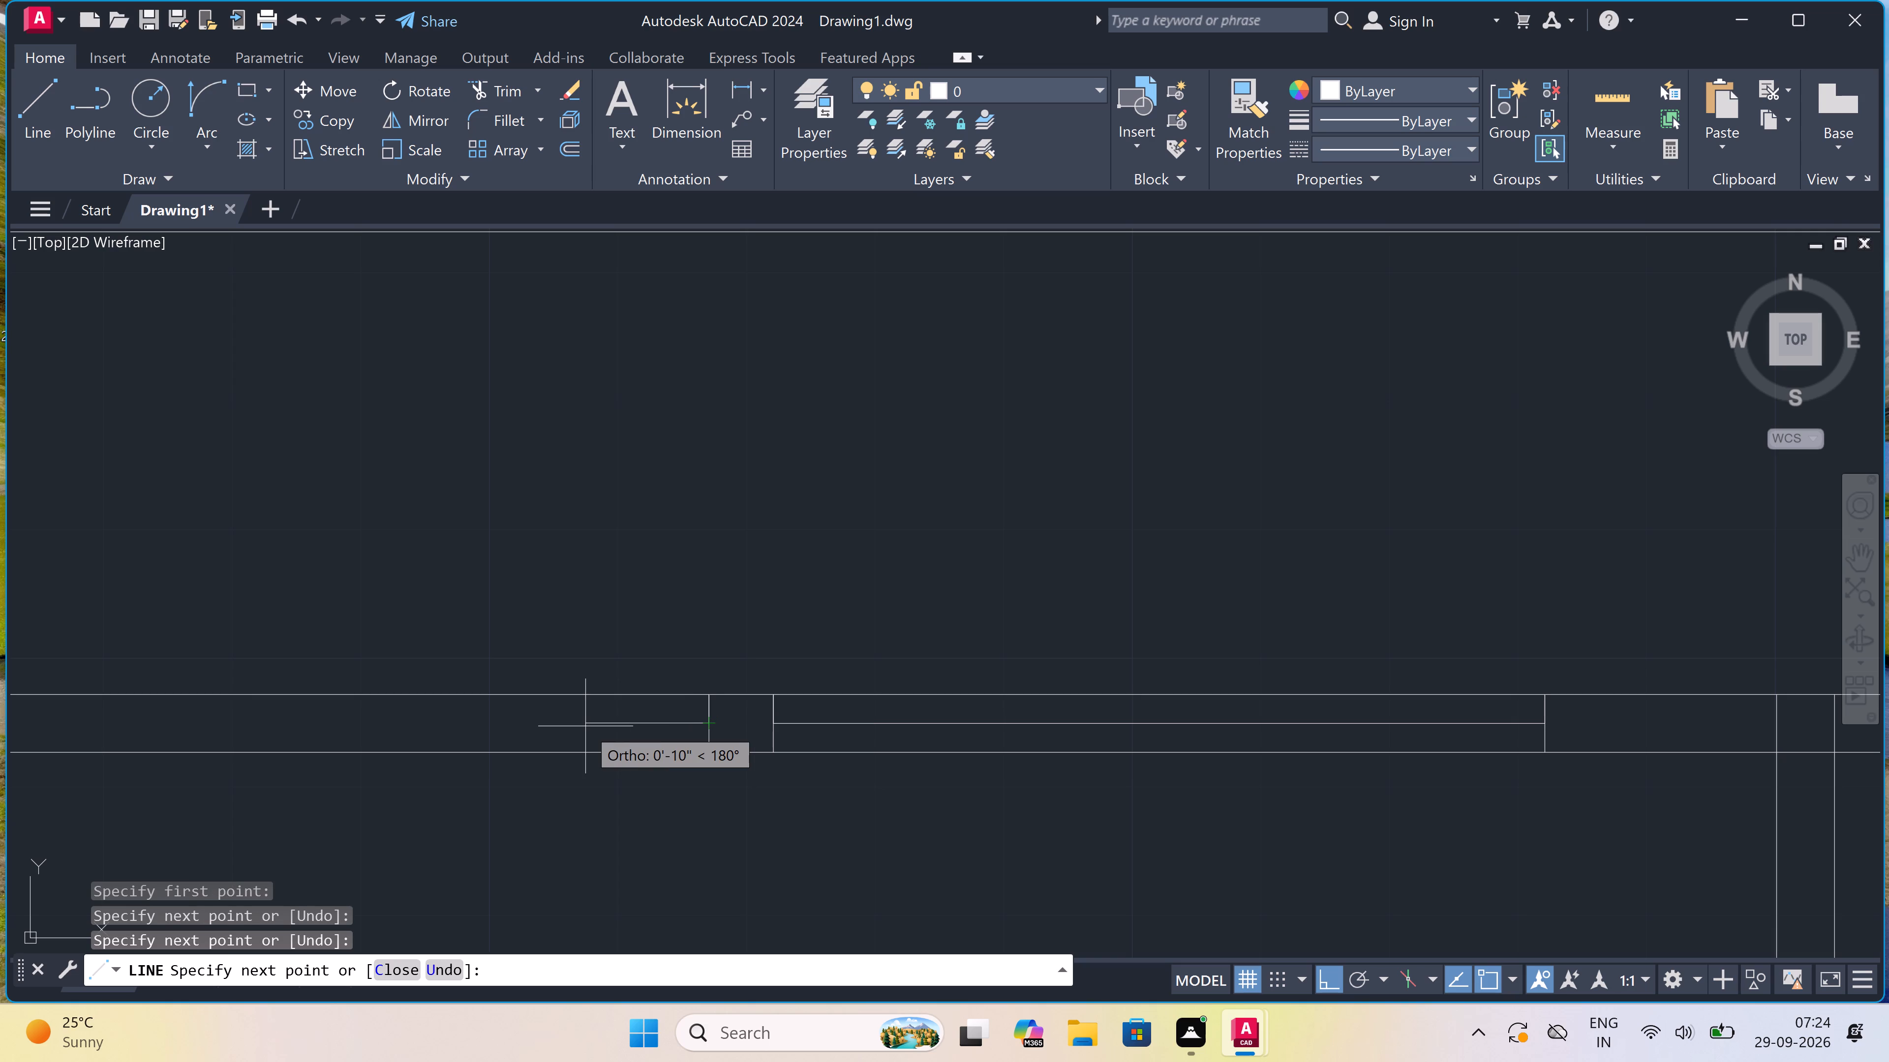
pyautogui.write('2"')
pyautogui.press('space')
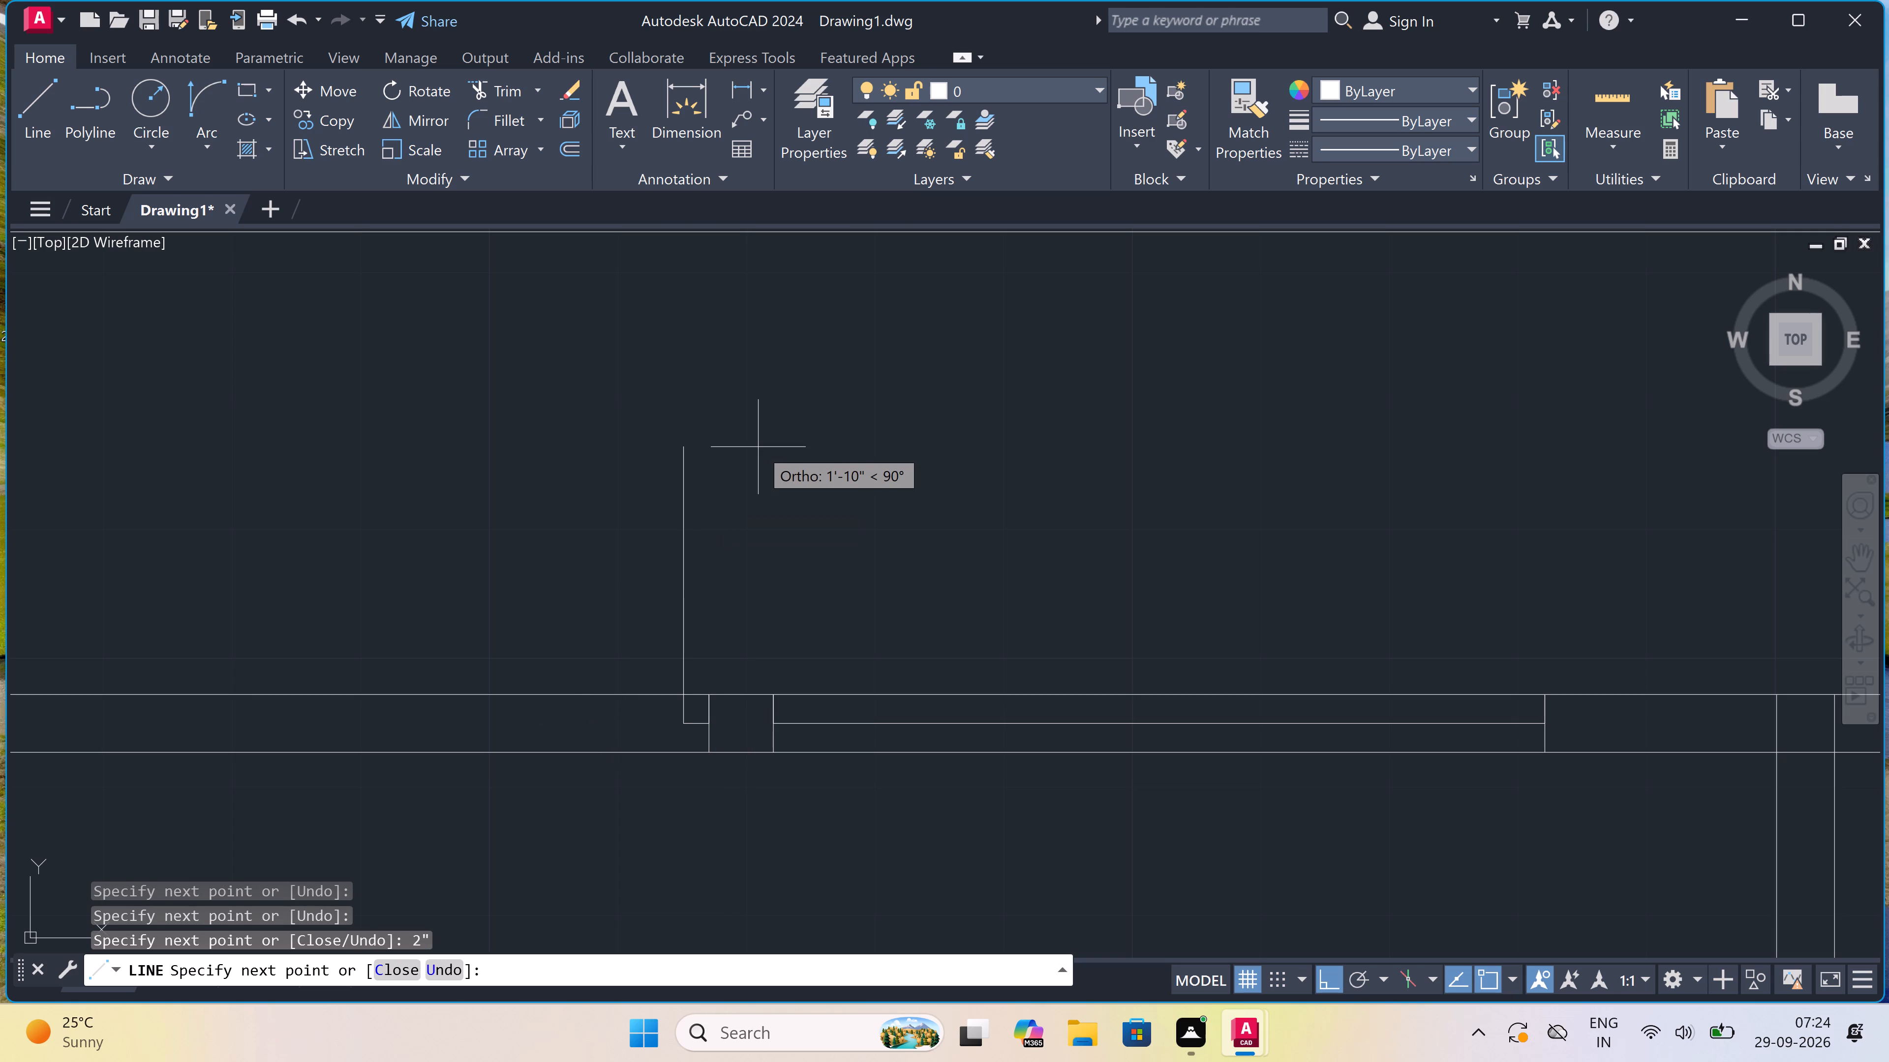
pyautogui.write("3'")
pyautogui.press('space')
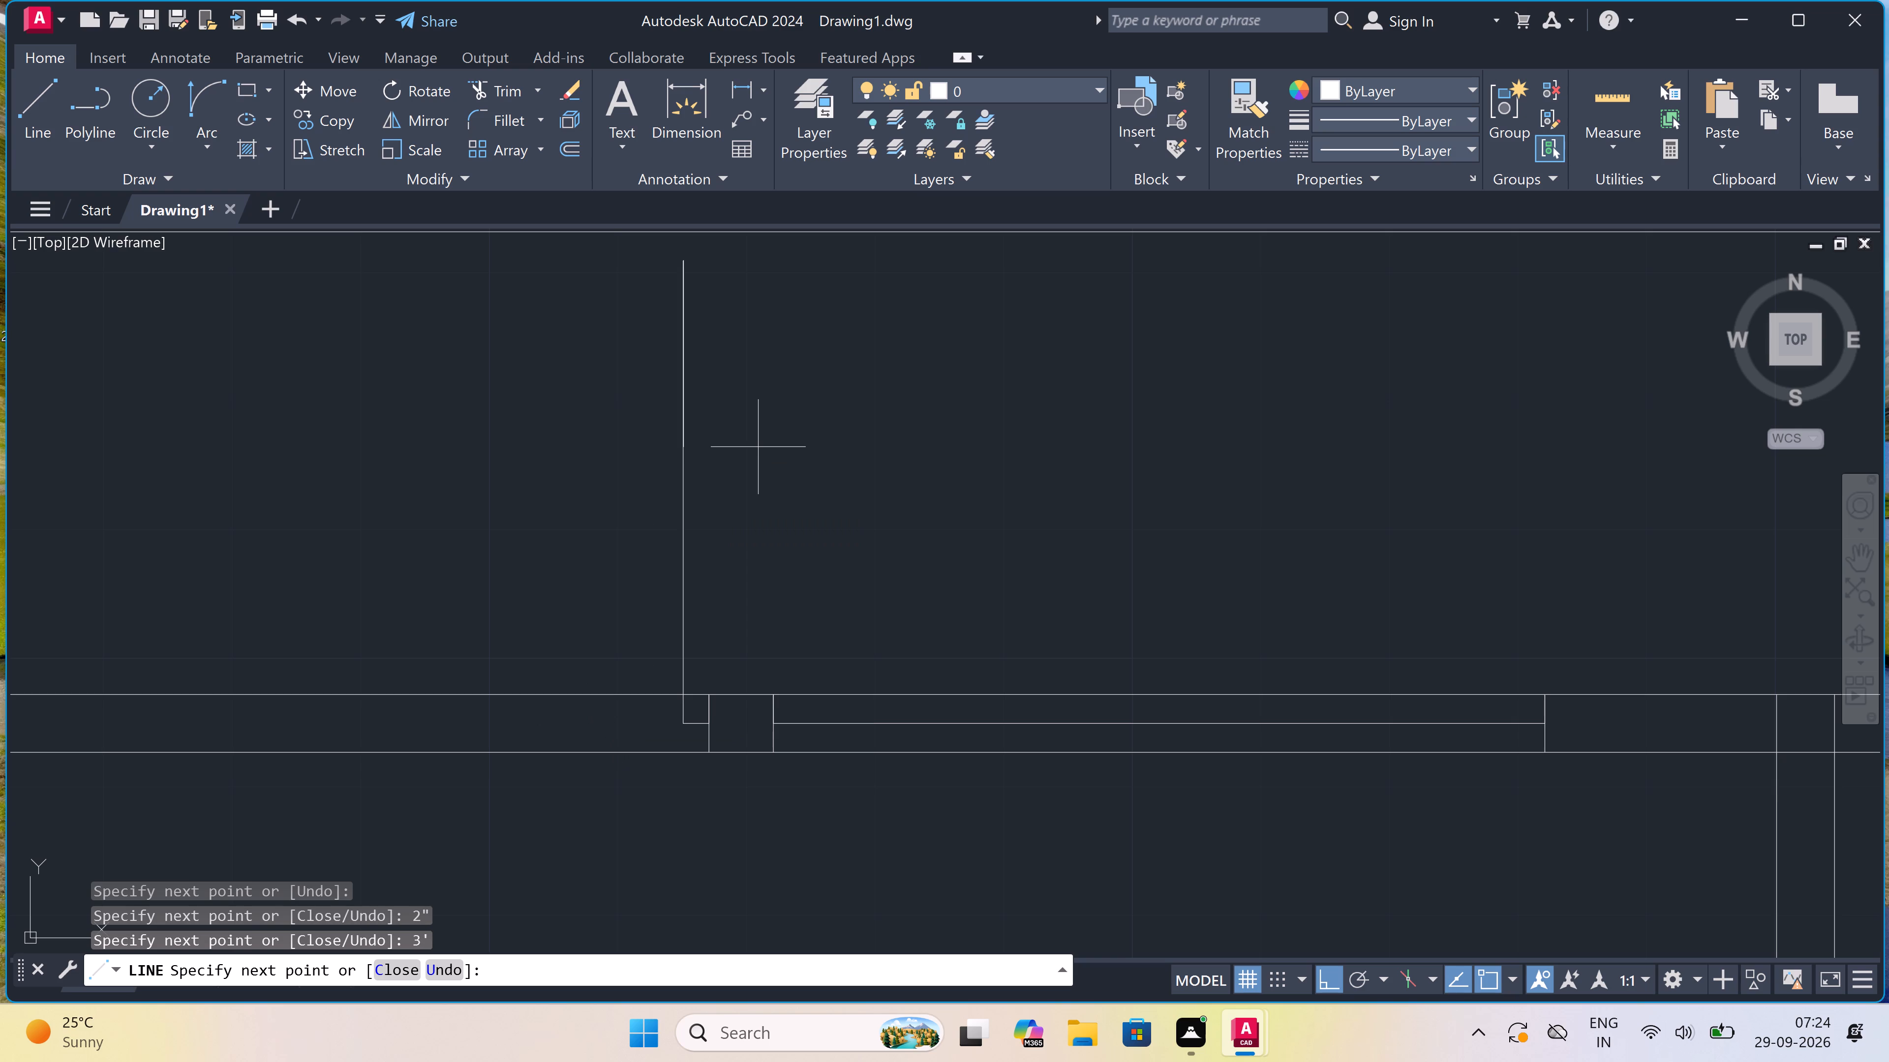
pyautogui.press('Escape')
# Draw the opposite jamb line across the north wall, west of the door leaf, with a 2" mid-wall stub pointing east.
pyautogui.press('space')
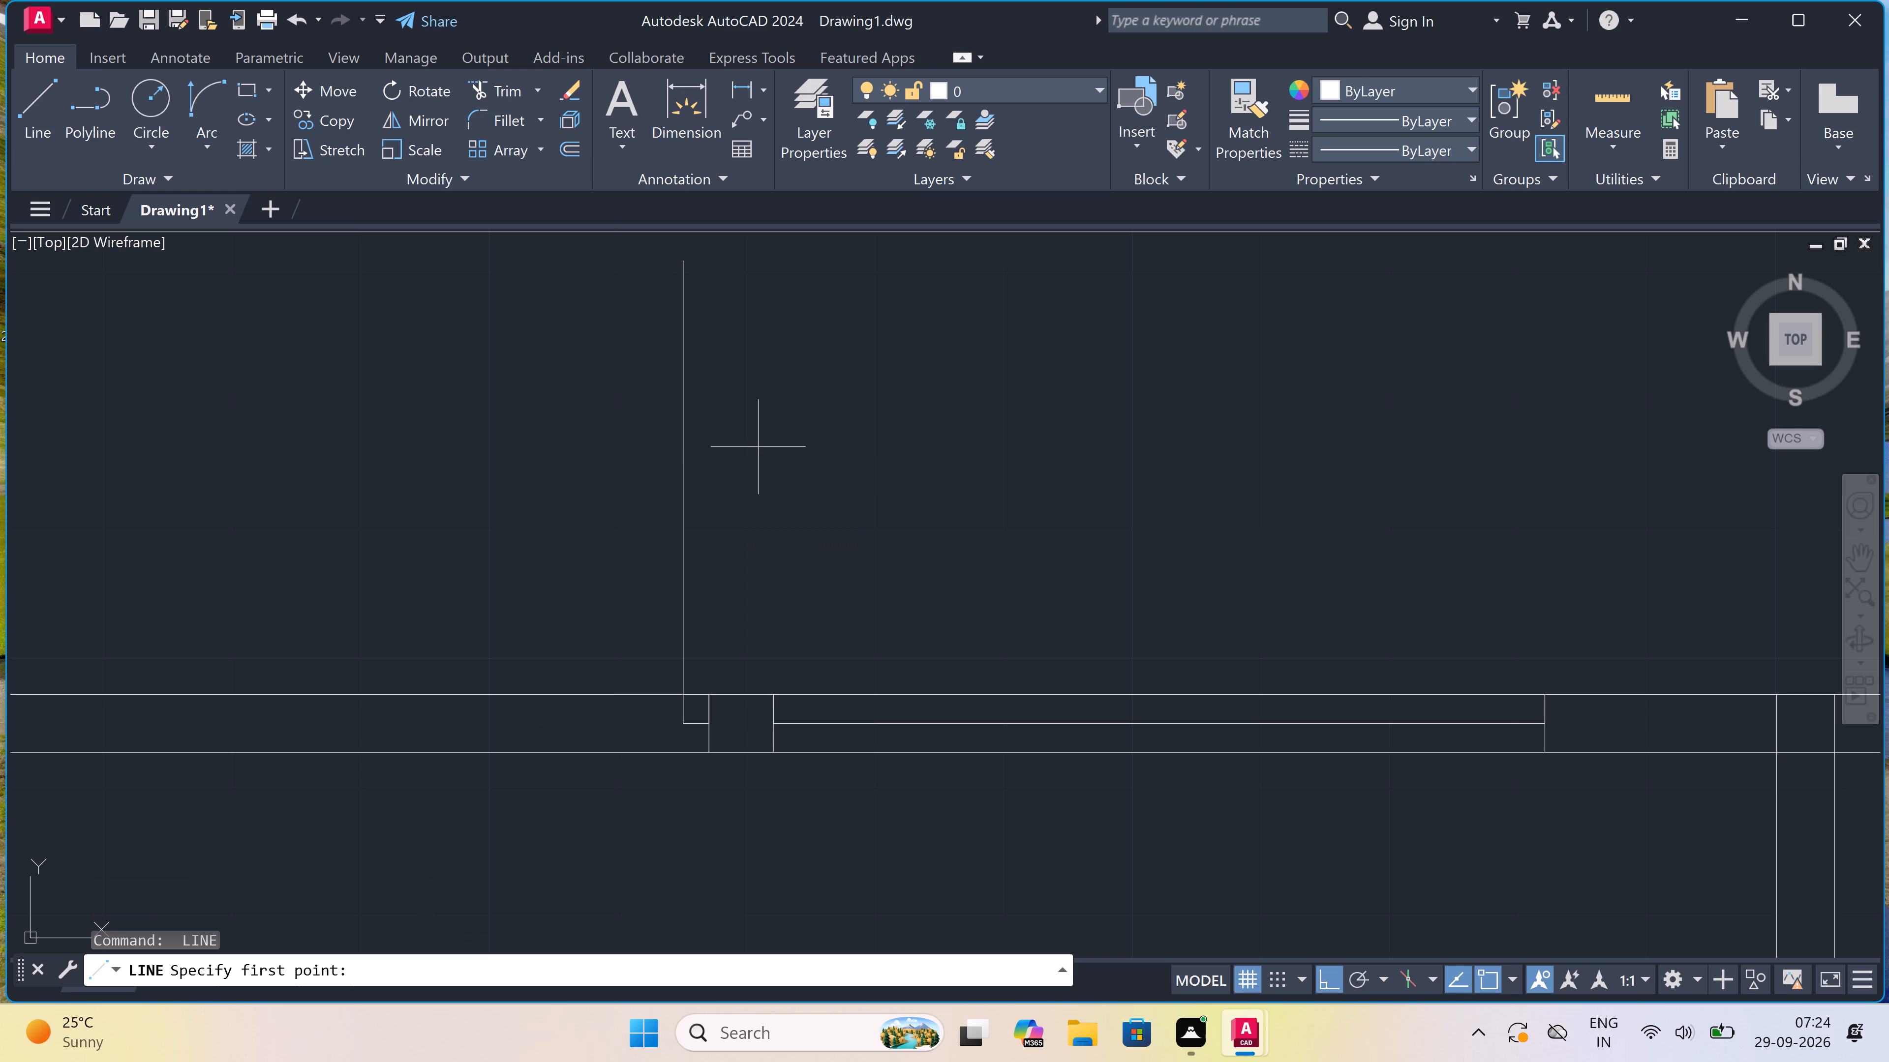
pyautogui.scroll(-3, 758, 448)
pyautogui.scroll(2, 601, 412)
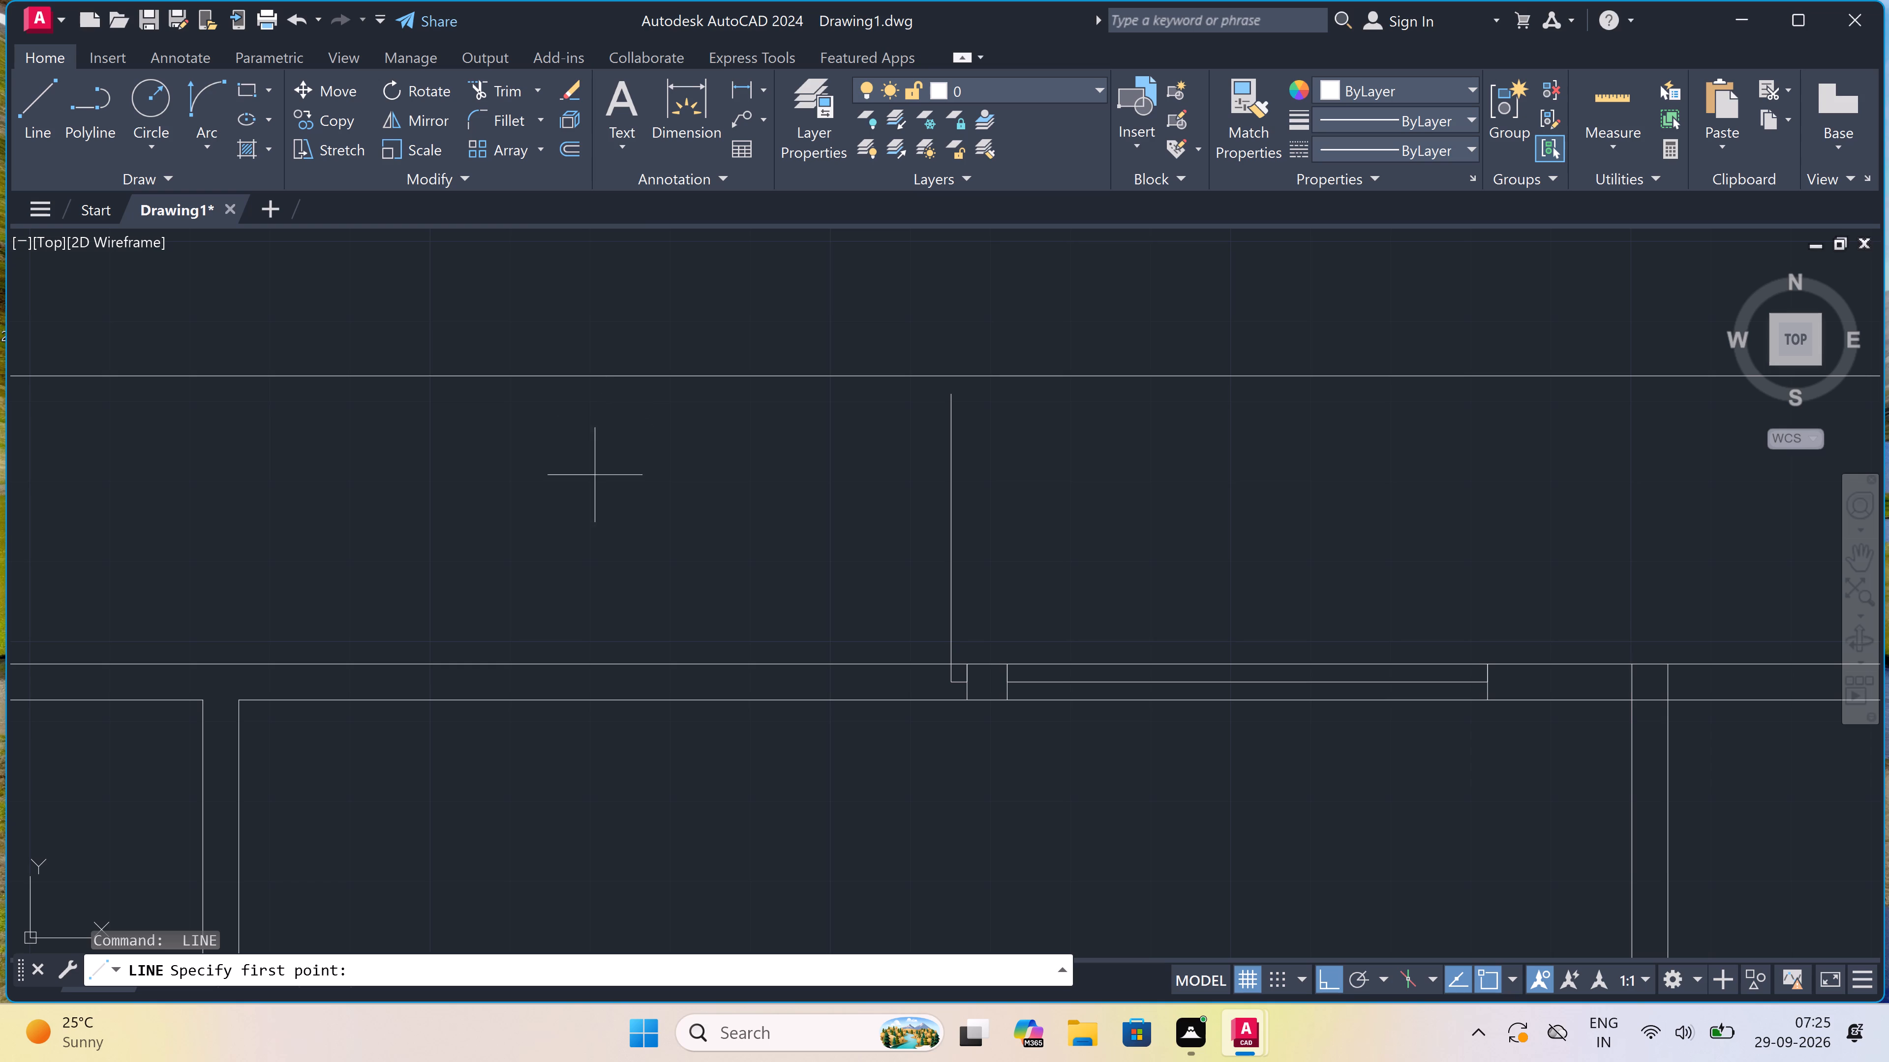
pyautogui.click(683, 658)
pyautogui.click(682, 695)
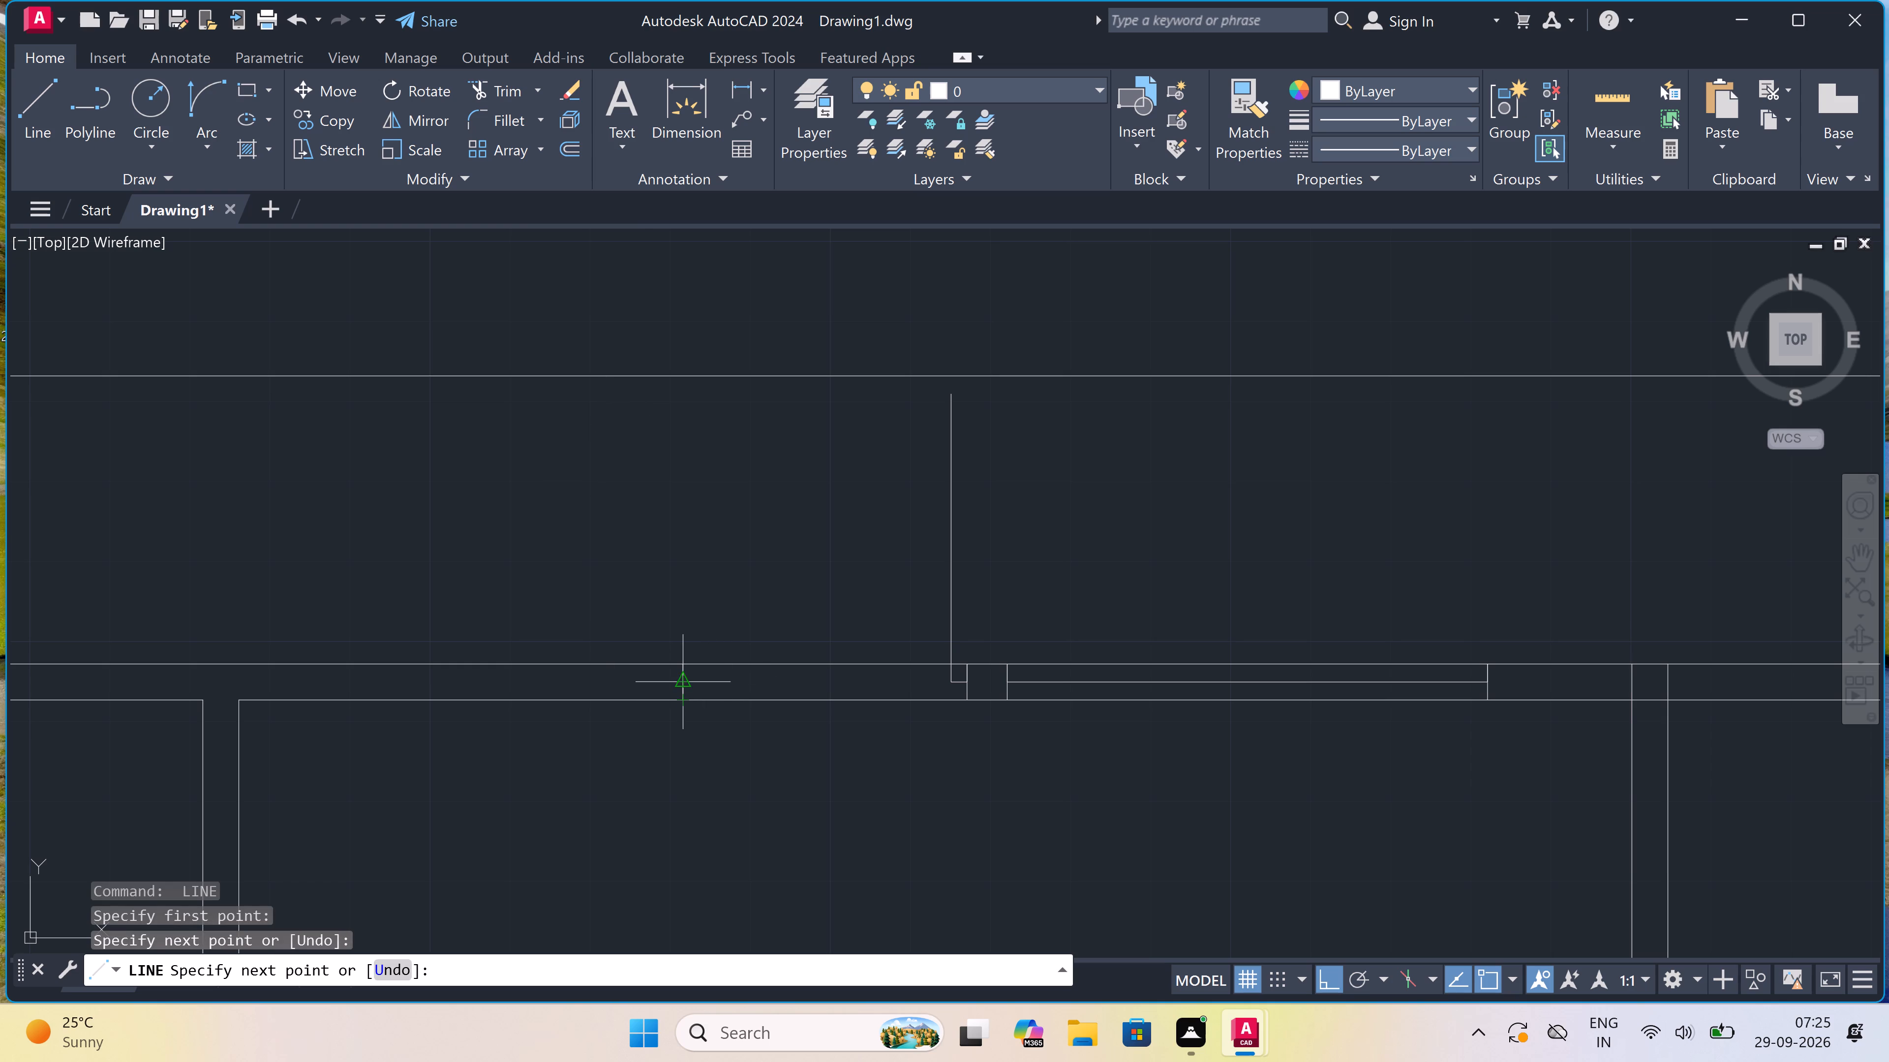
pyautogui.click(679, 686)
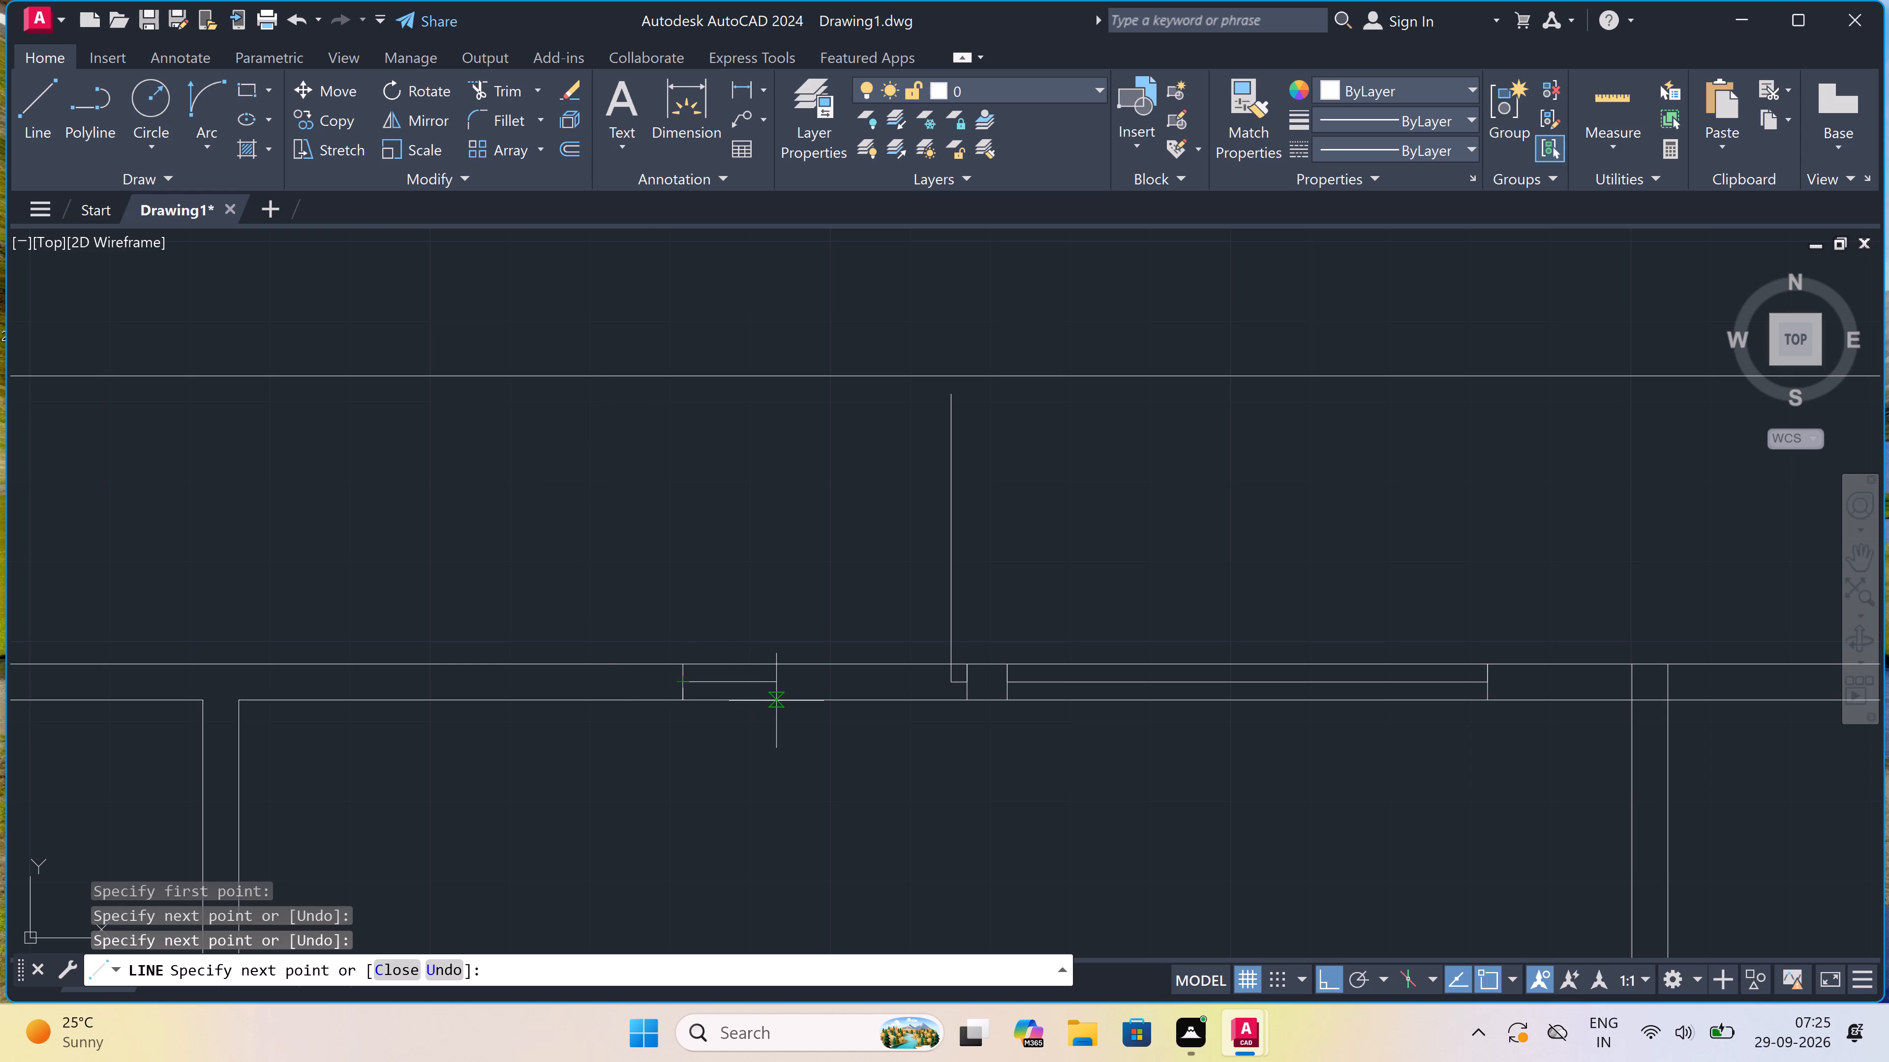
pyautogui.press('2')
pyautogui.write('"')
pyautogui.press('space')
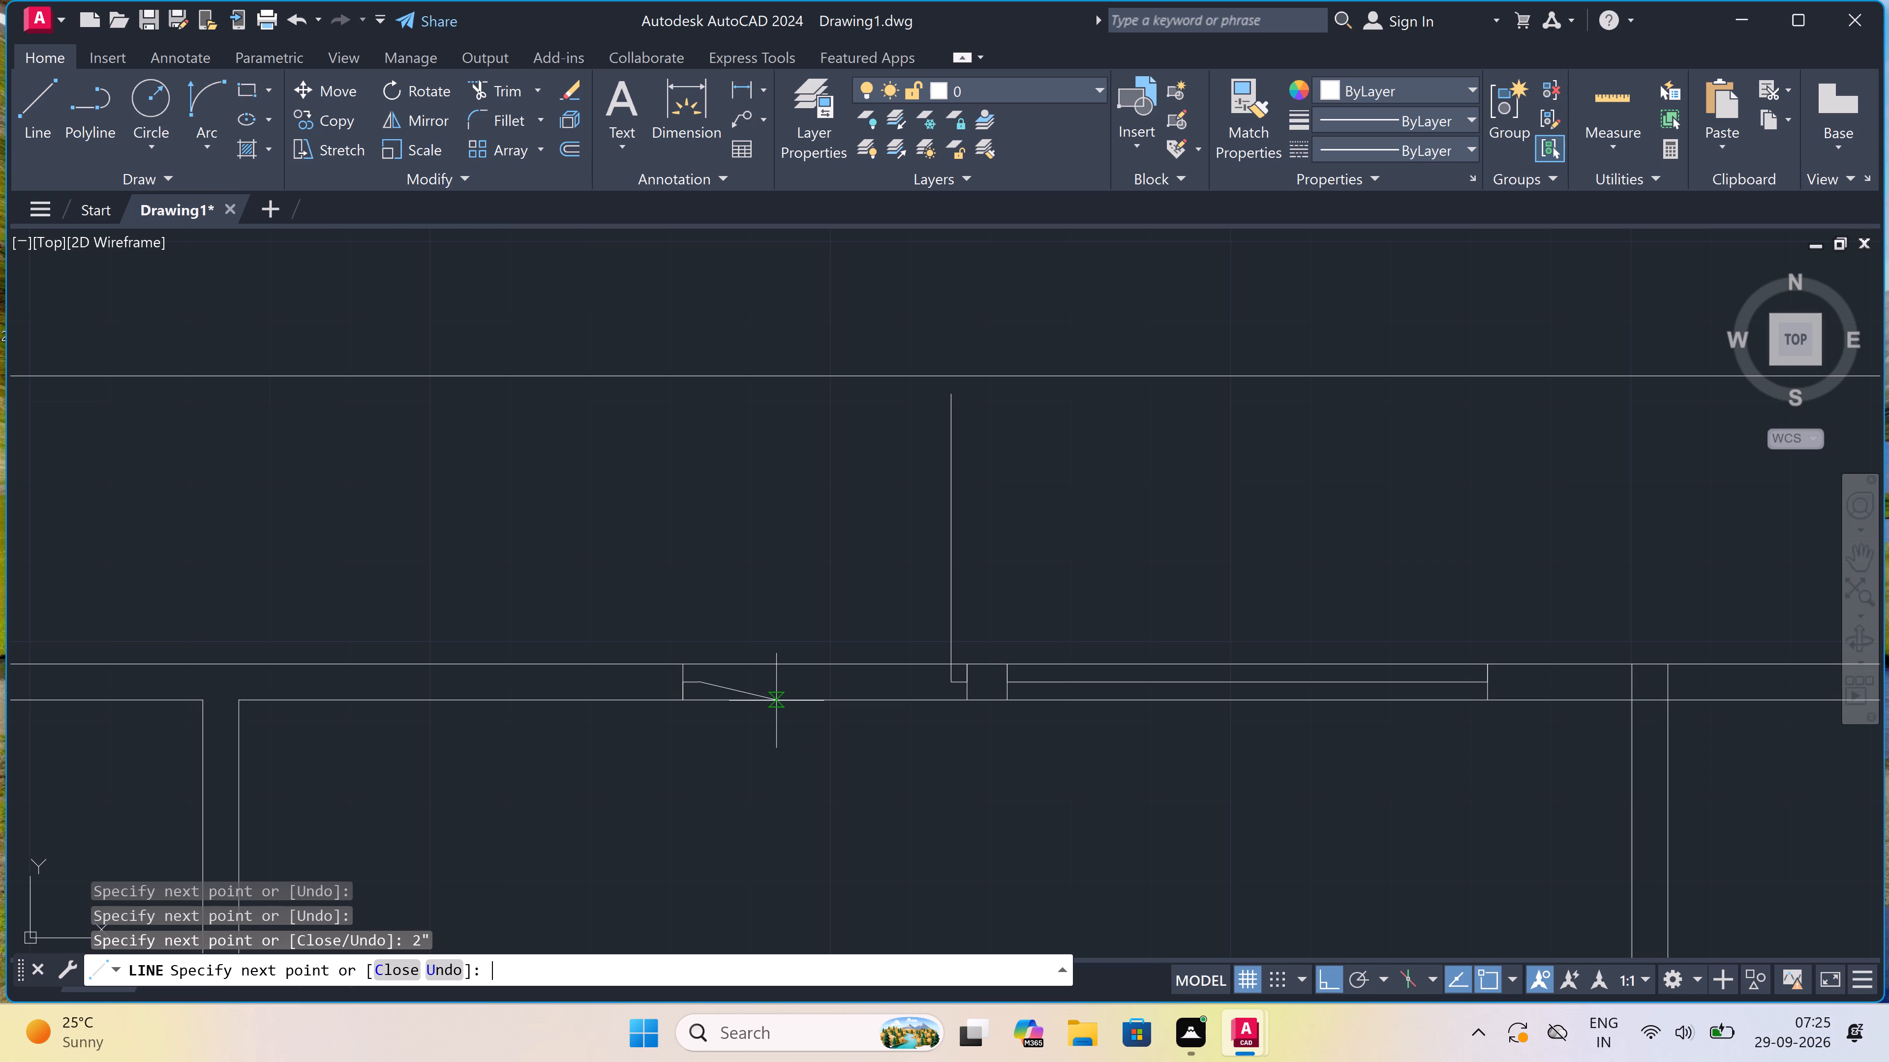
pyautogui.press('Escape')
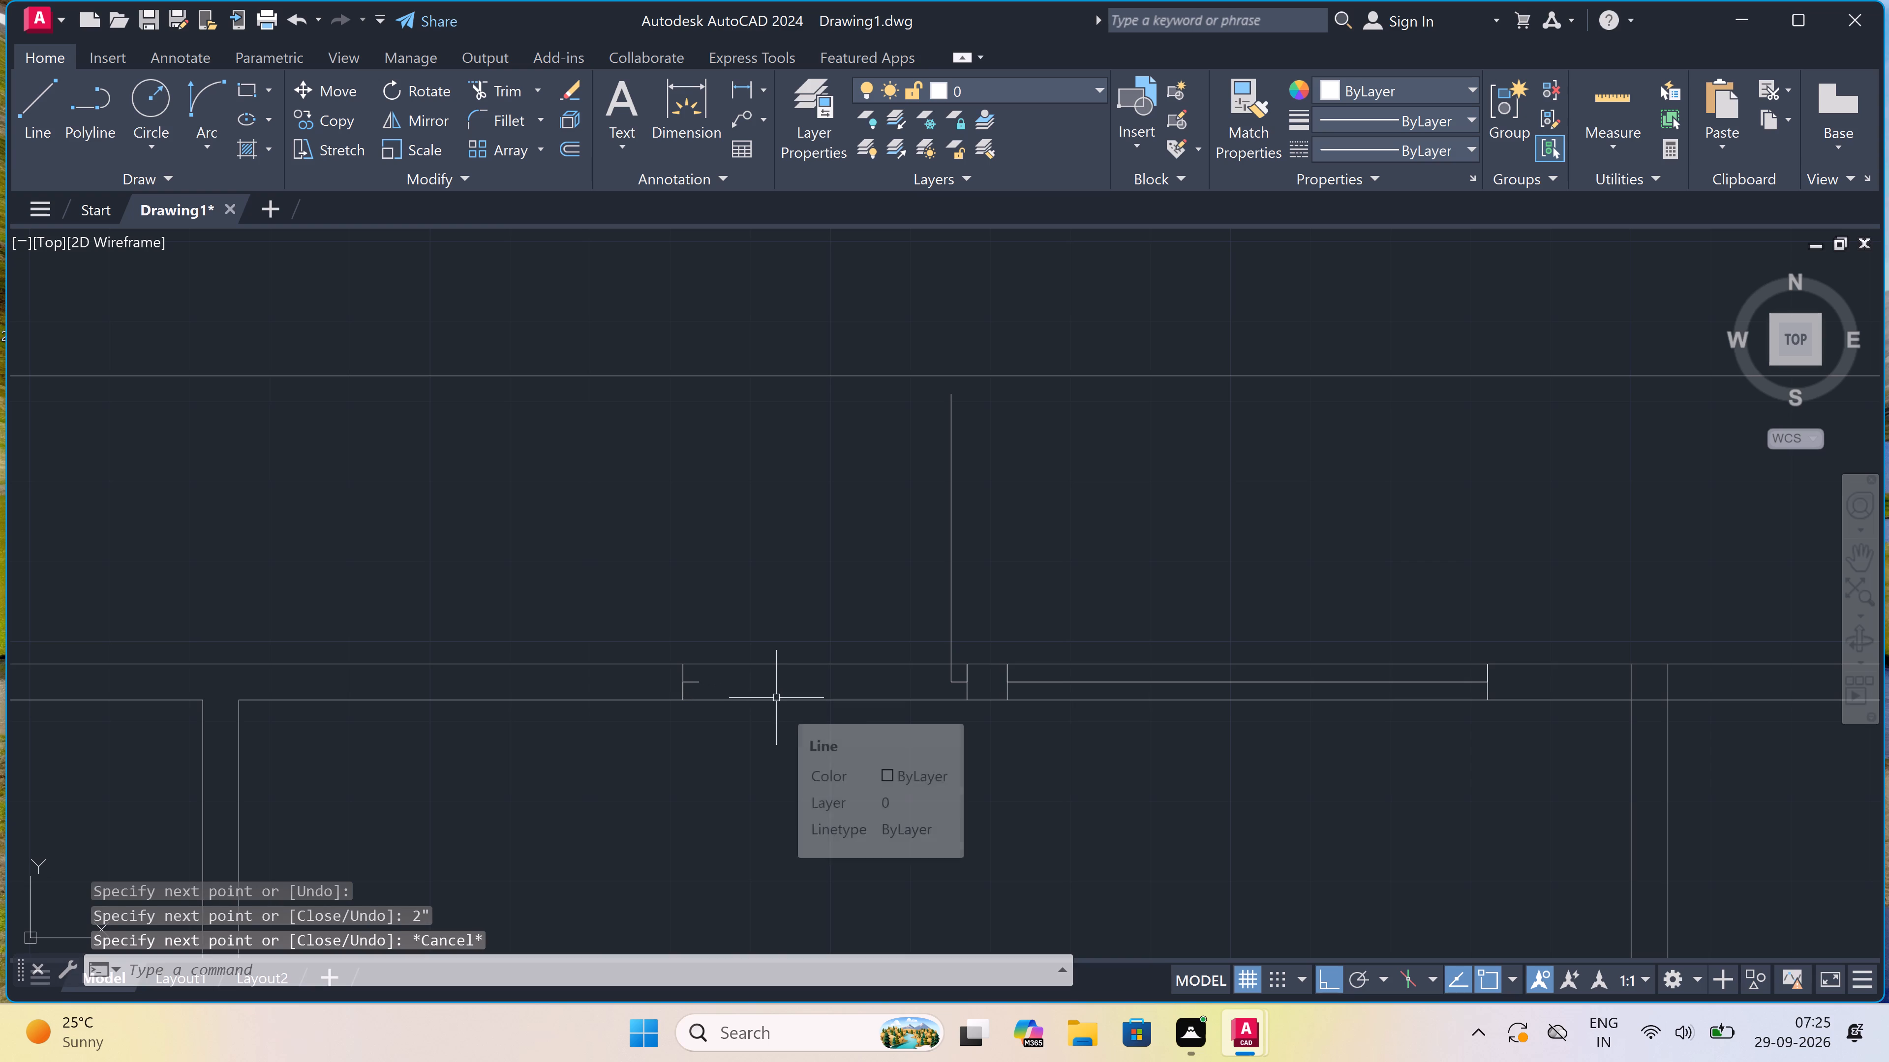
# Draw the door swing arc from the leaf's north end to the tip of the west jamb's stub, bulging northwest.
pyautogui.moveTo(200, 92); pyautogui.dragTo(193, 92)
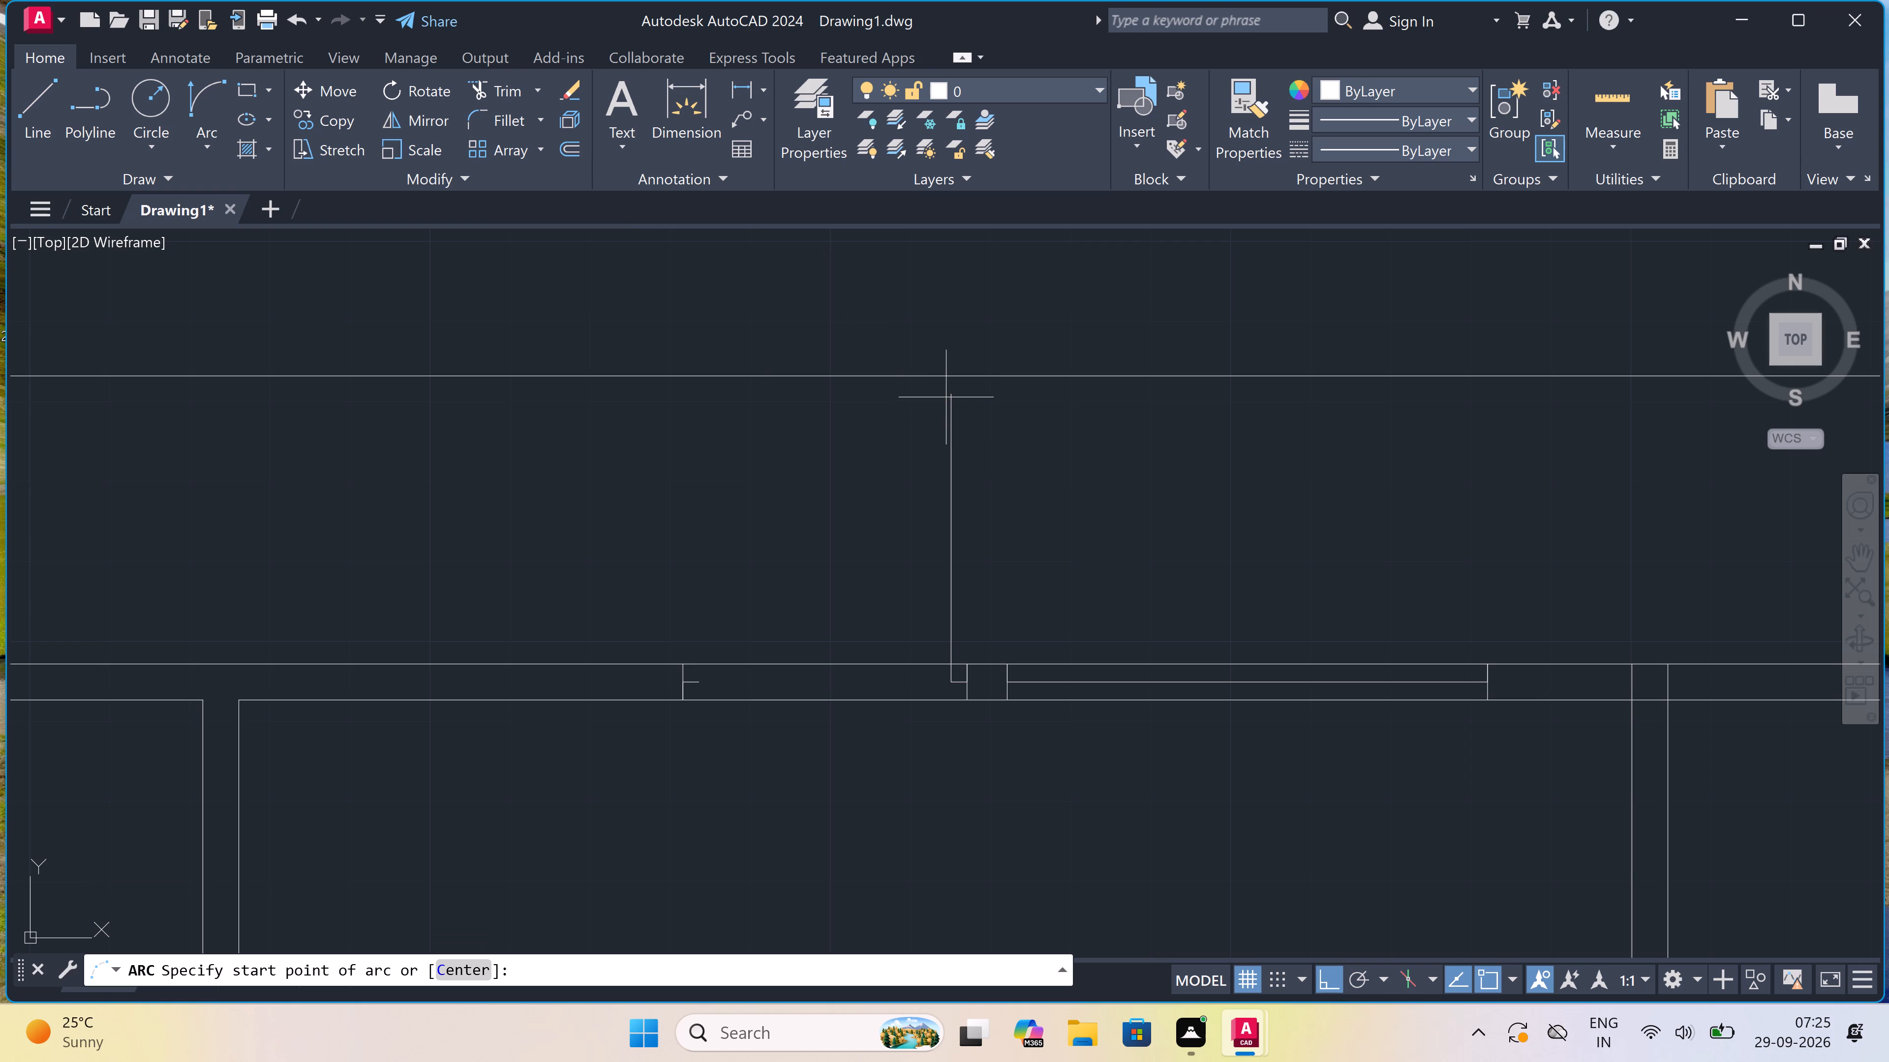
pyautogui.click(944, 392)
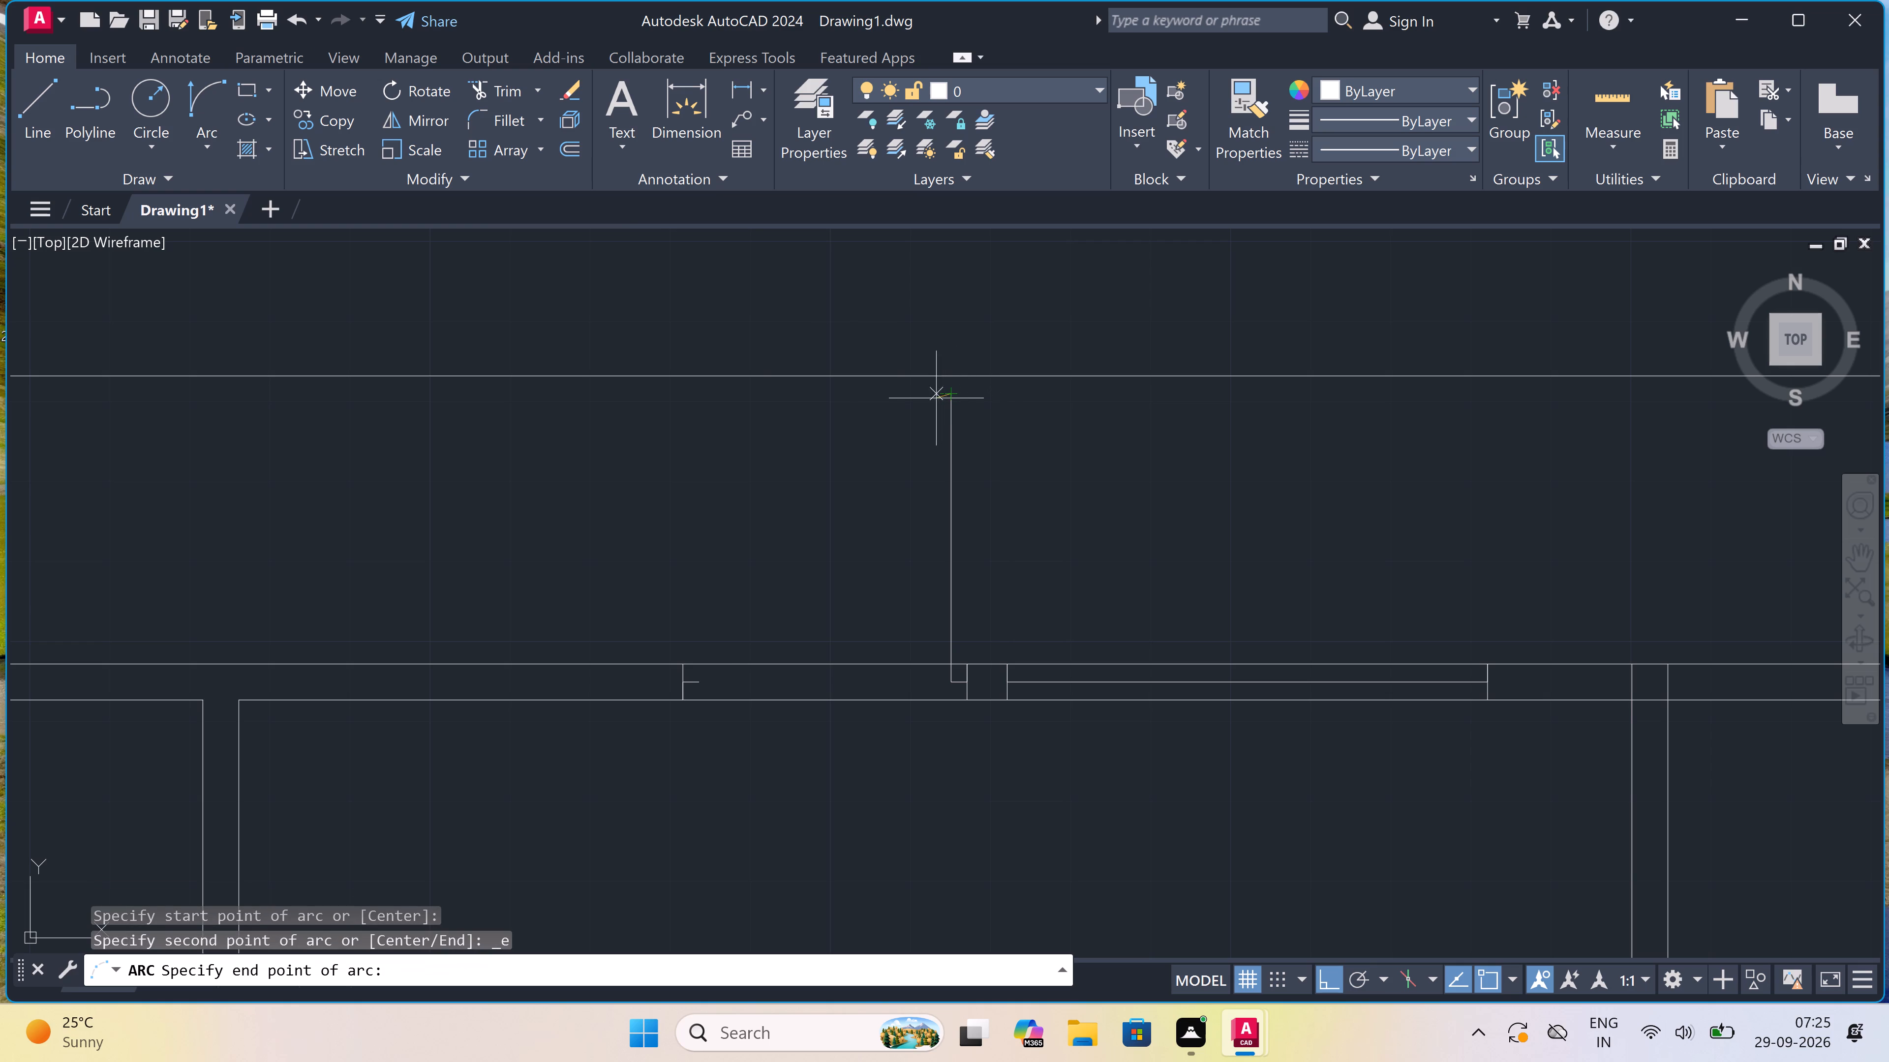
pyautogui.click(699, 678)
pyautogui.click(664, 497)
pyautogui.scroll(-4, 713, 493)
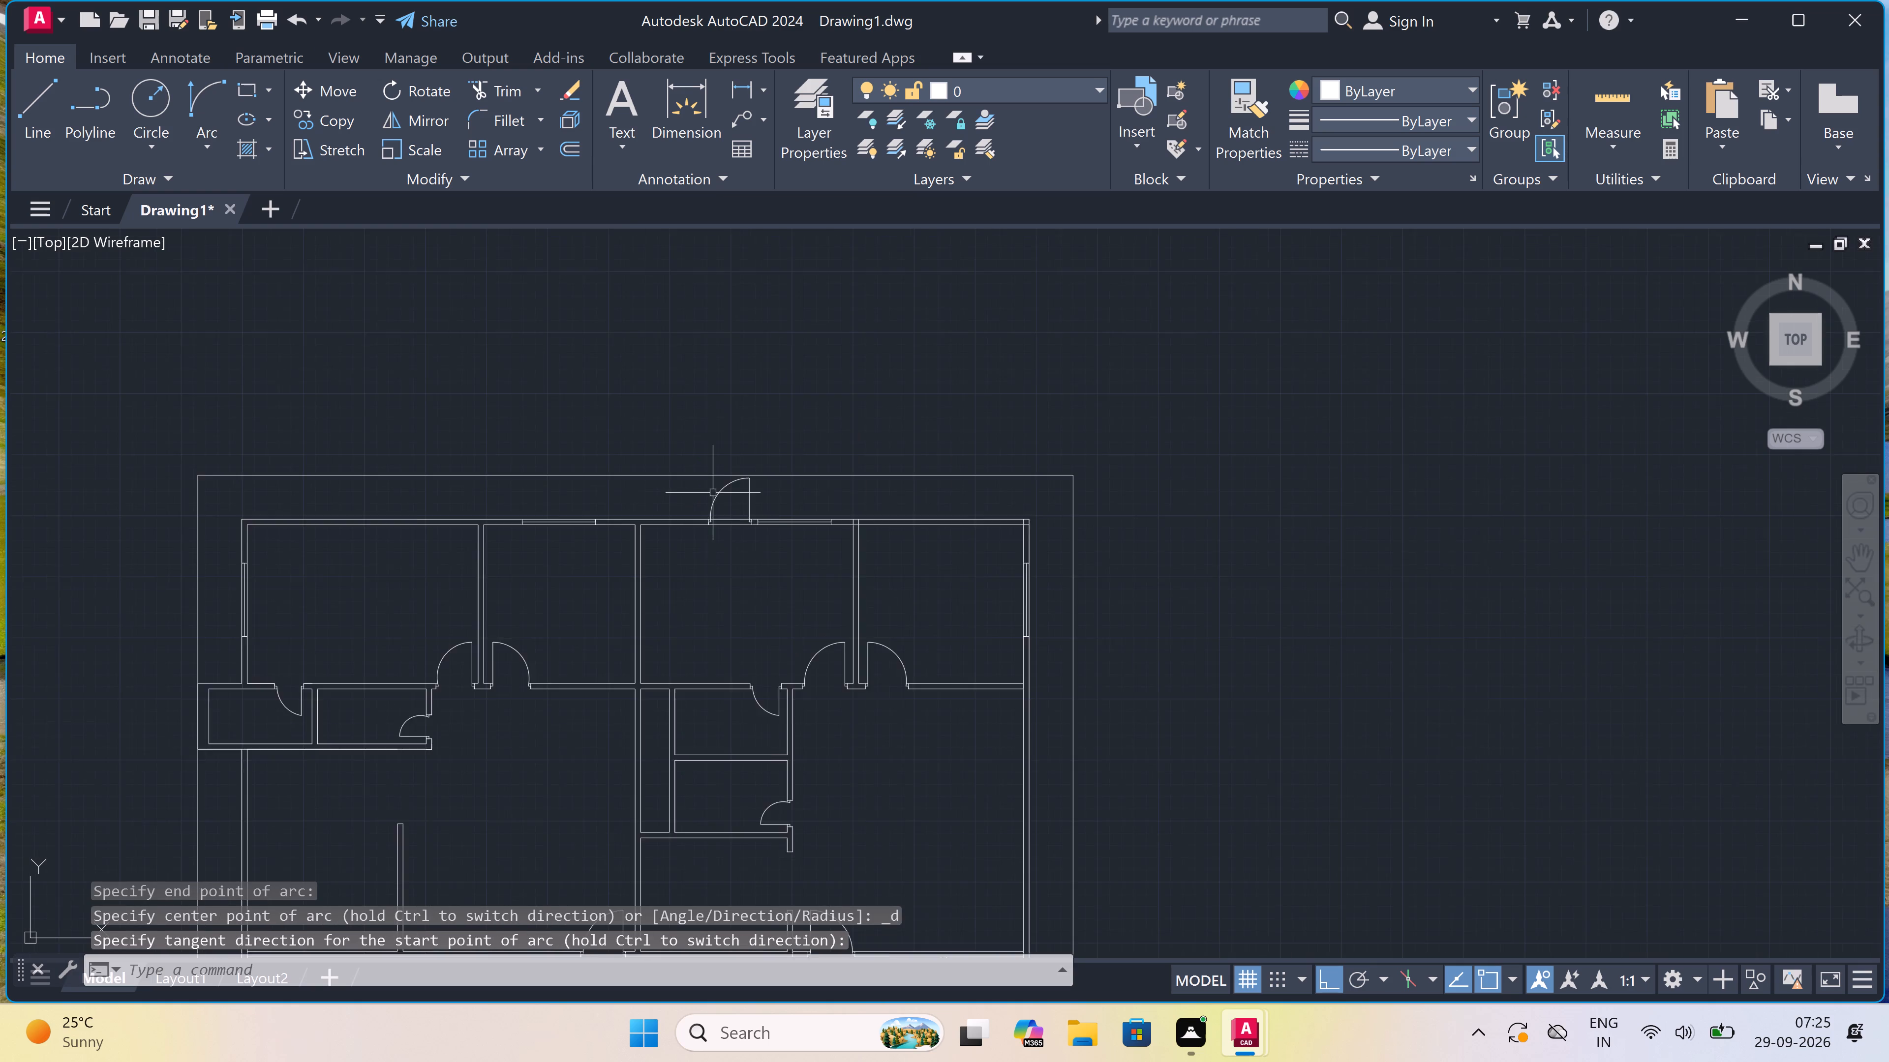
# Draw a 5' window in the north exterior wall of the westernmost room, with a mid-wall line between end lines spanning the wall.
pyautogui.scroll(-1, 713, 493)
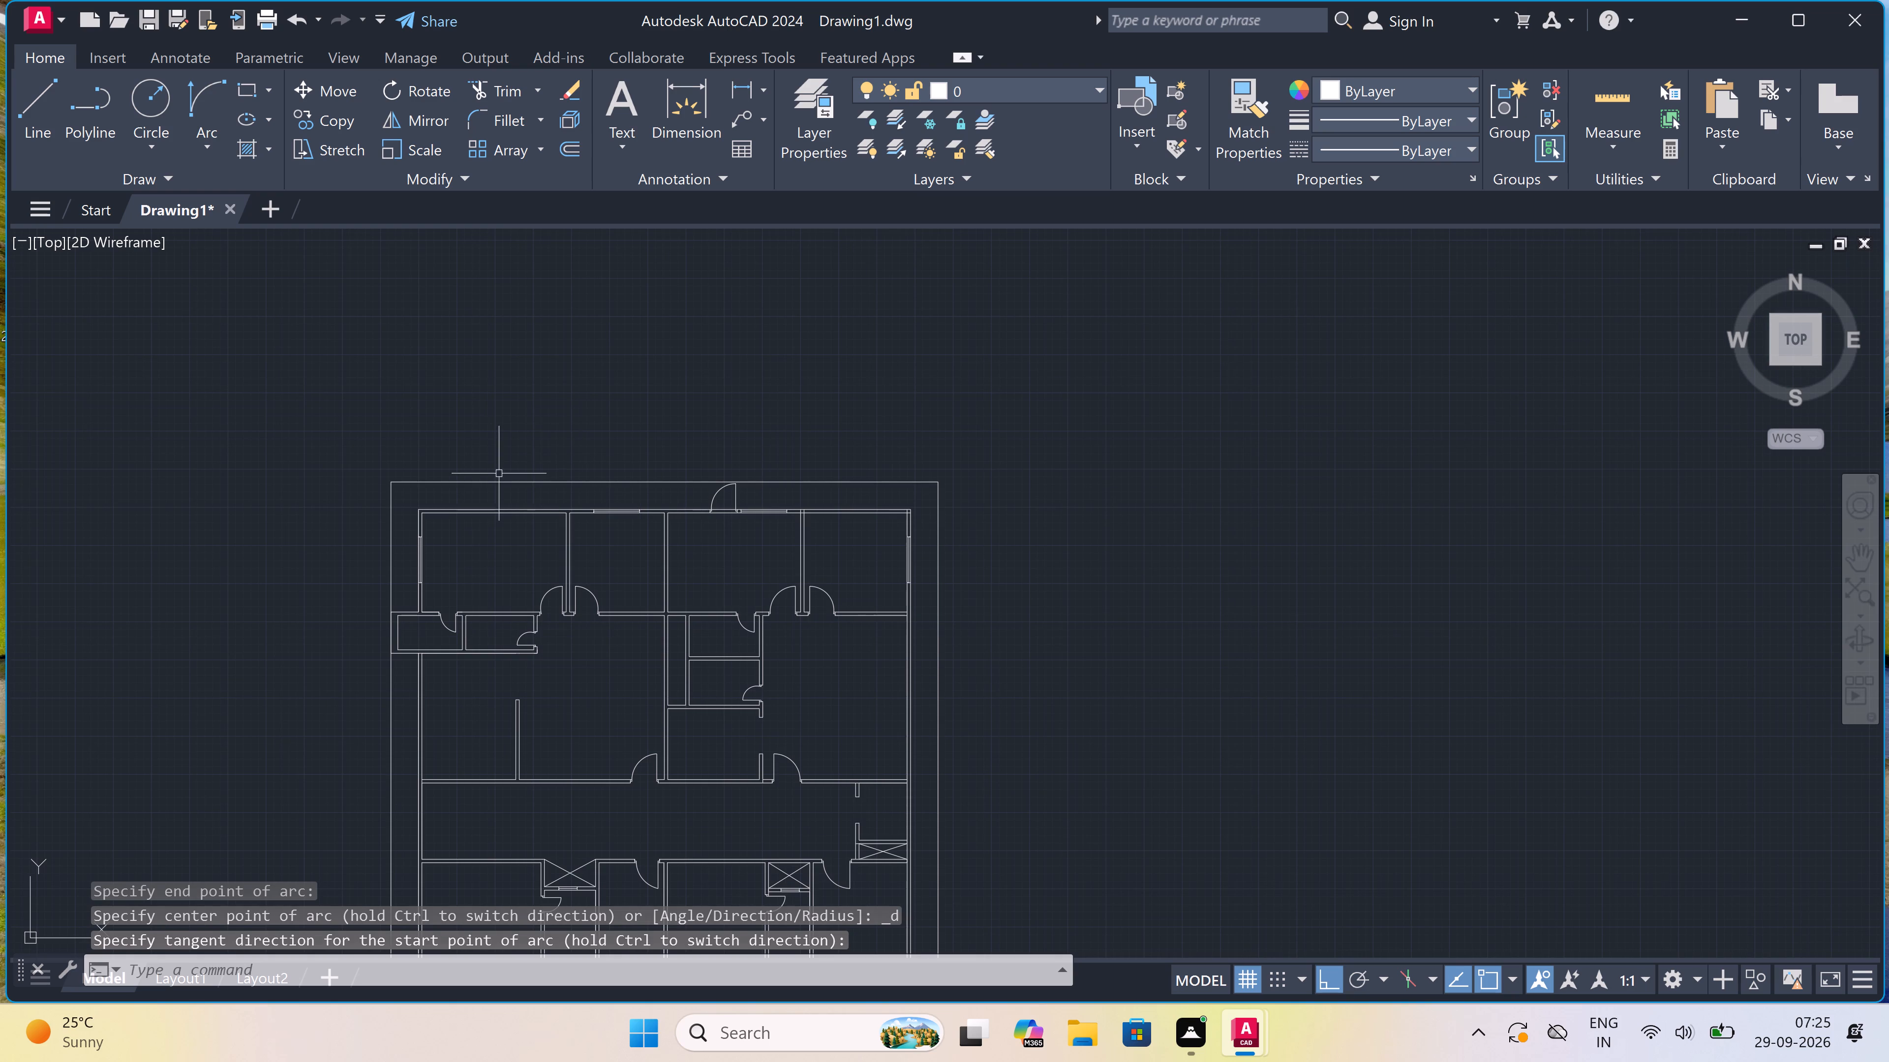
pyautogui.scroll(2, 492, 488)
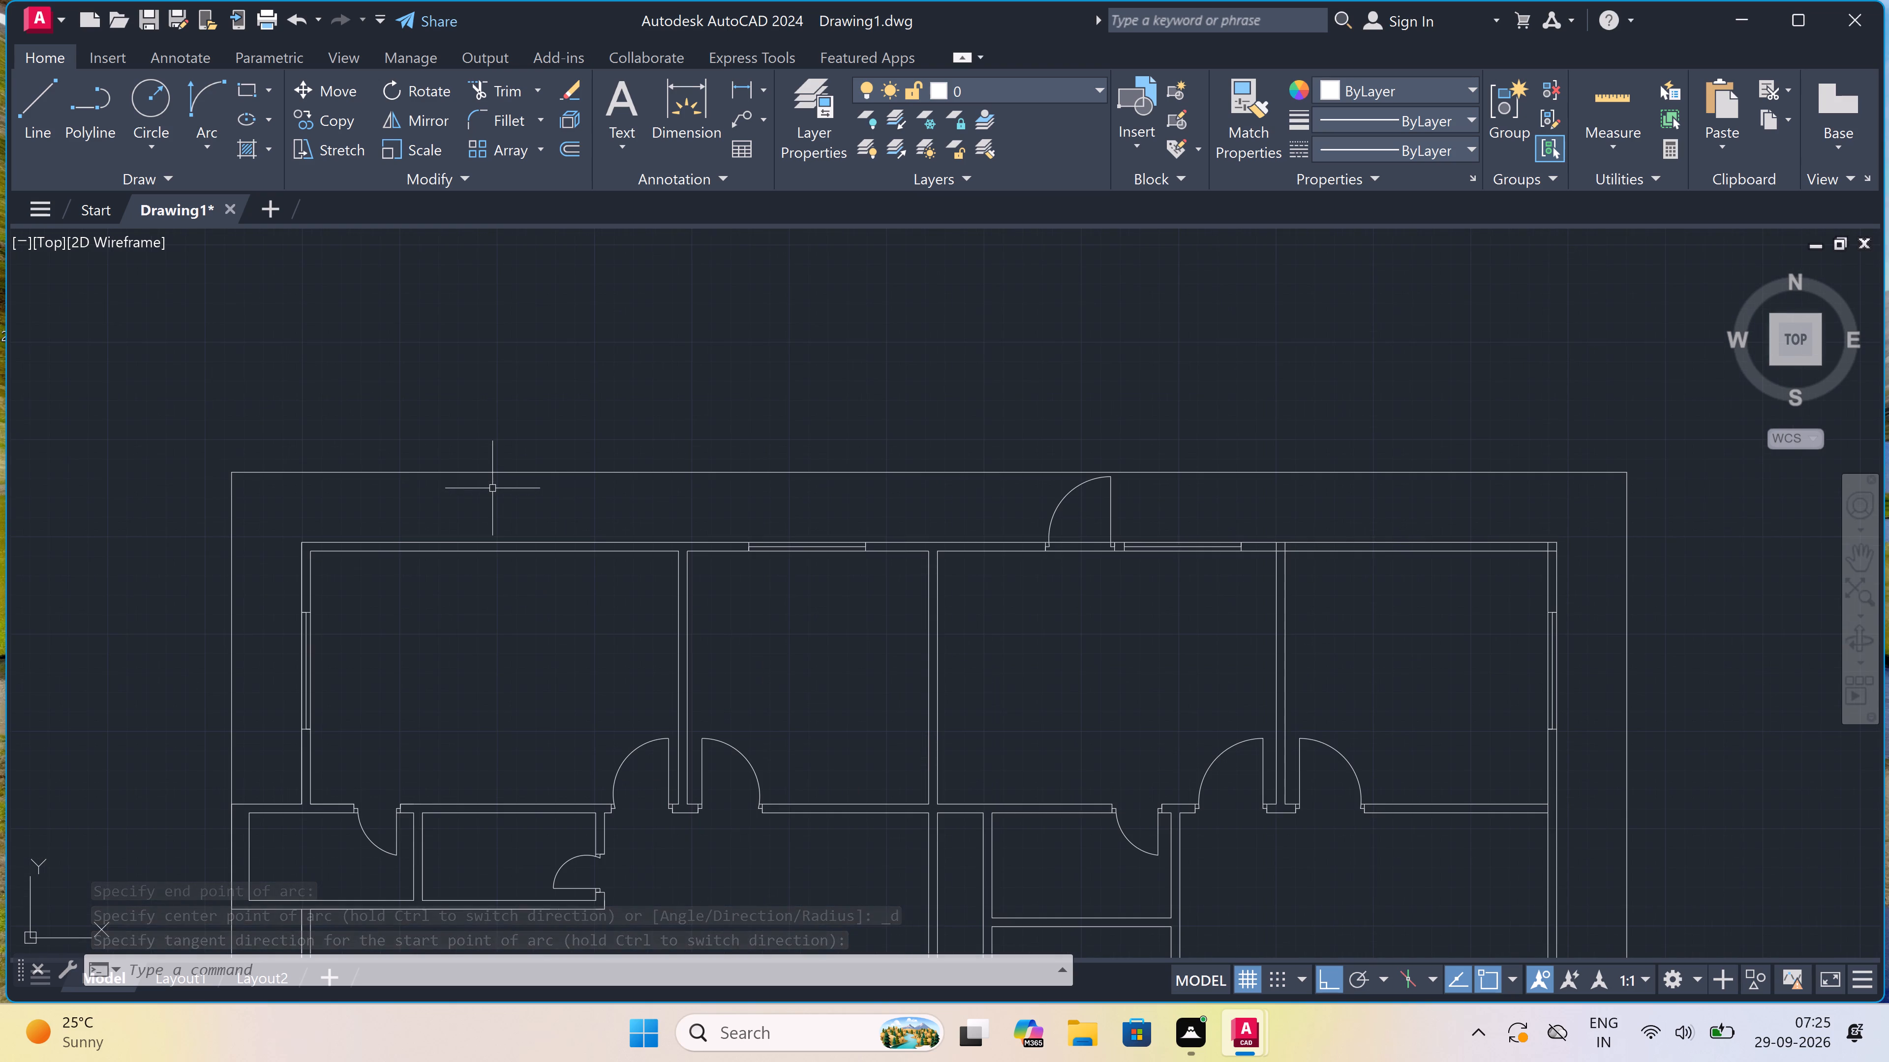
pyautogui.write('l')
pyautogui.press('space')
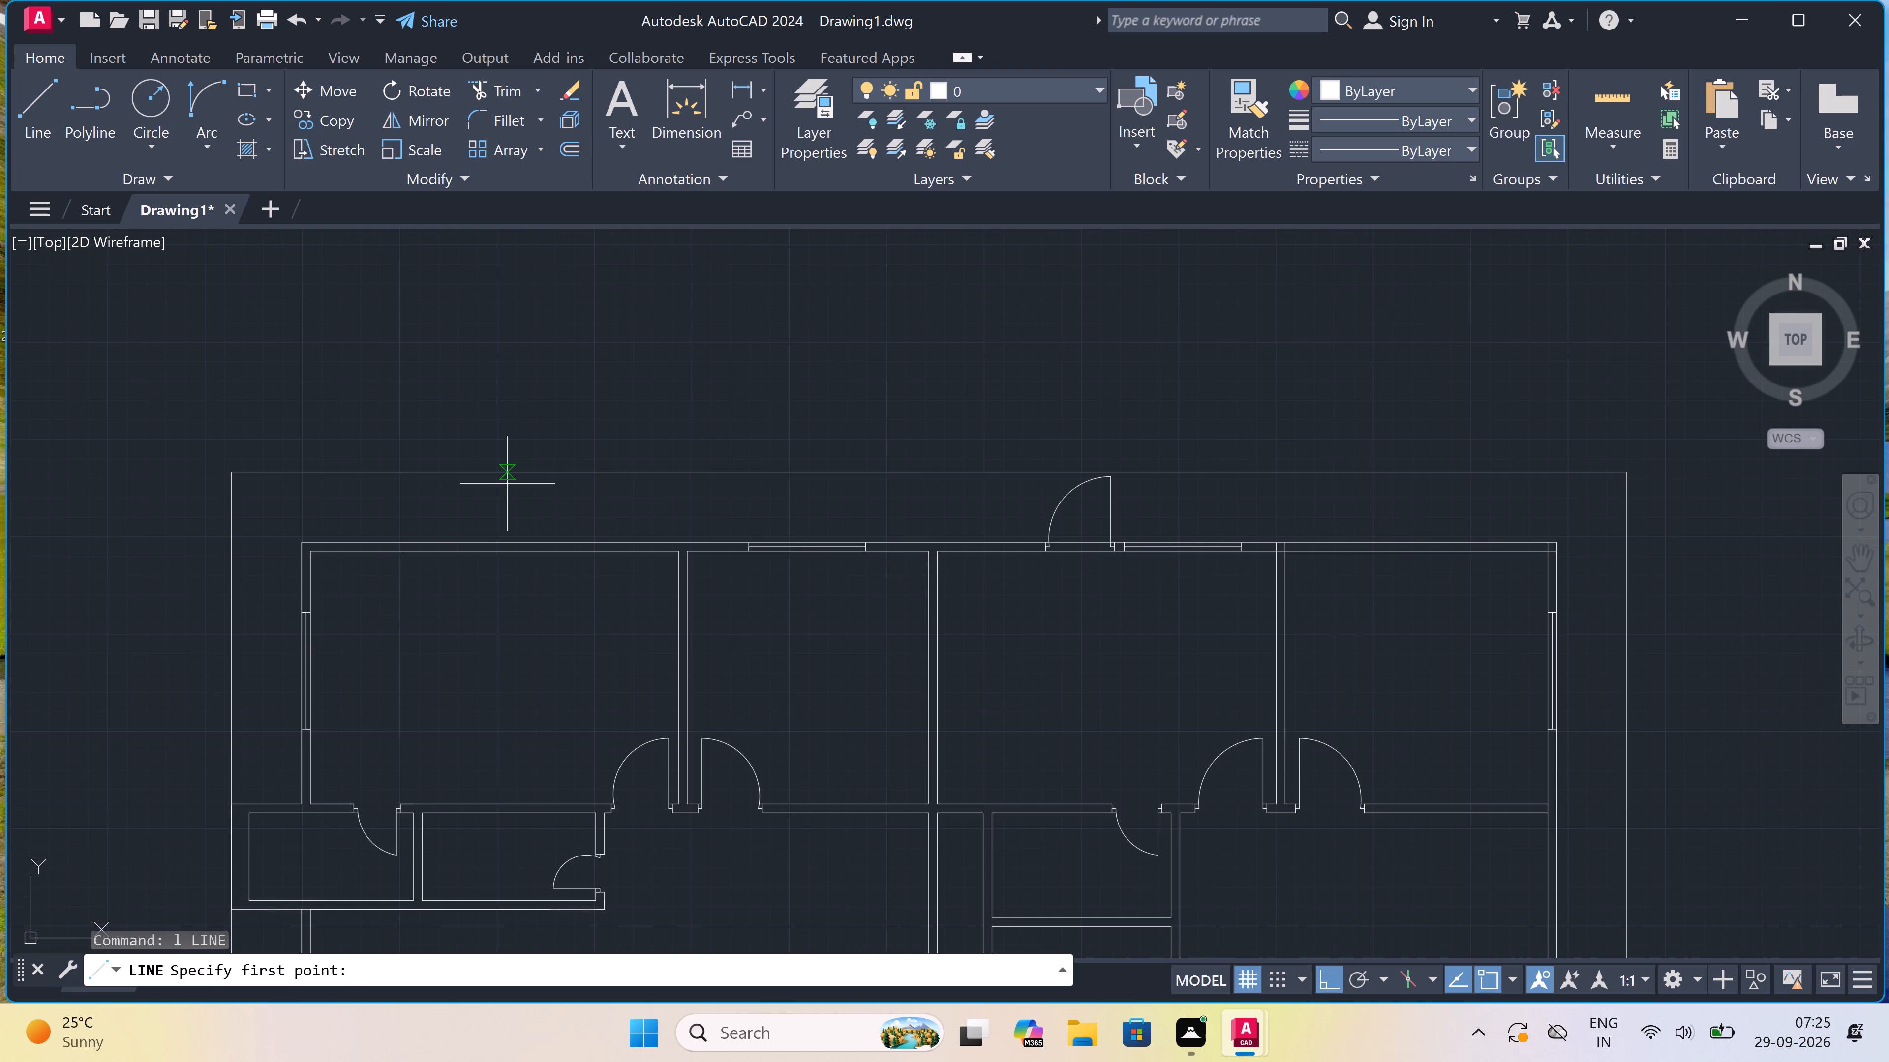
pyautogui.scroll(1, 615, 560)
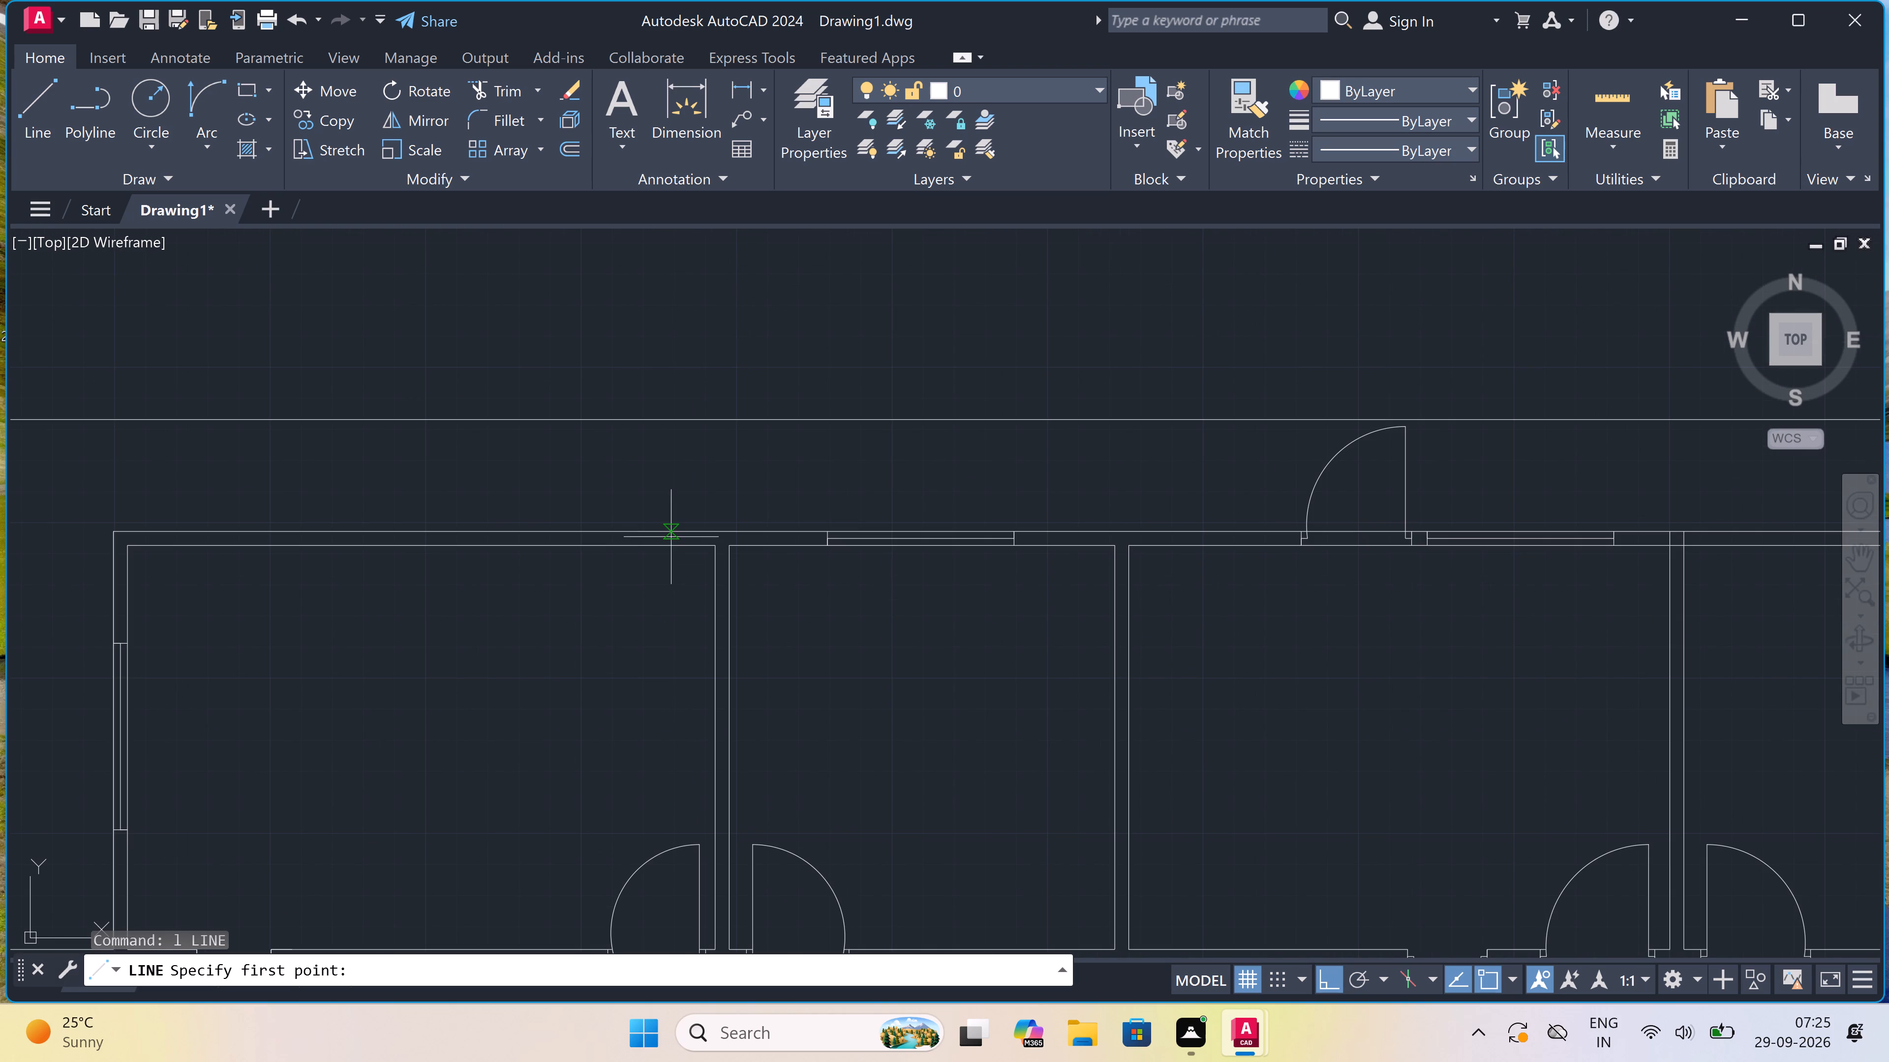
pyautogui.click(671, 543)
pyautogui.scroll(3, 671, 541)
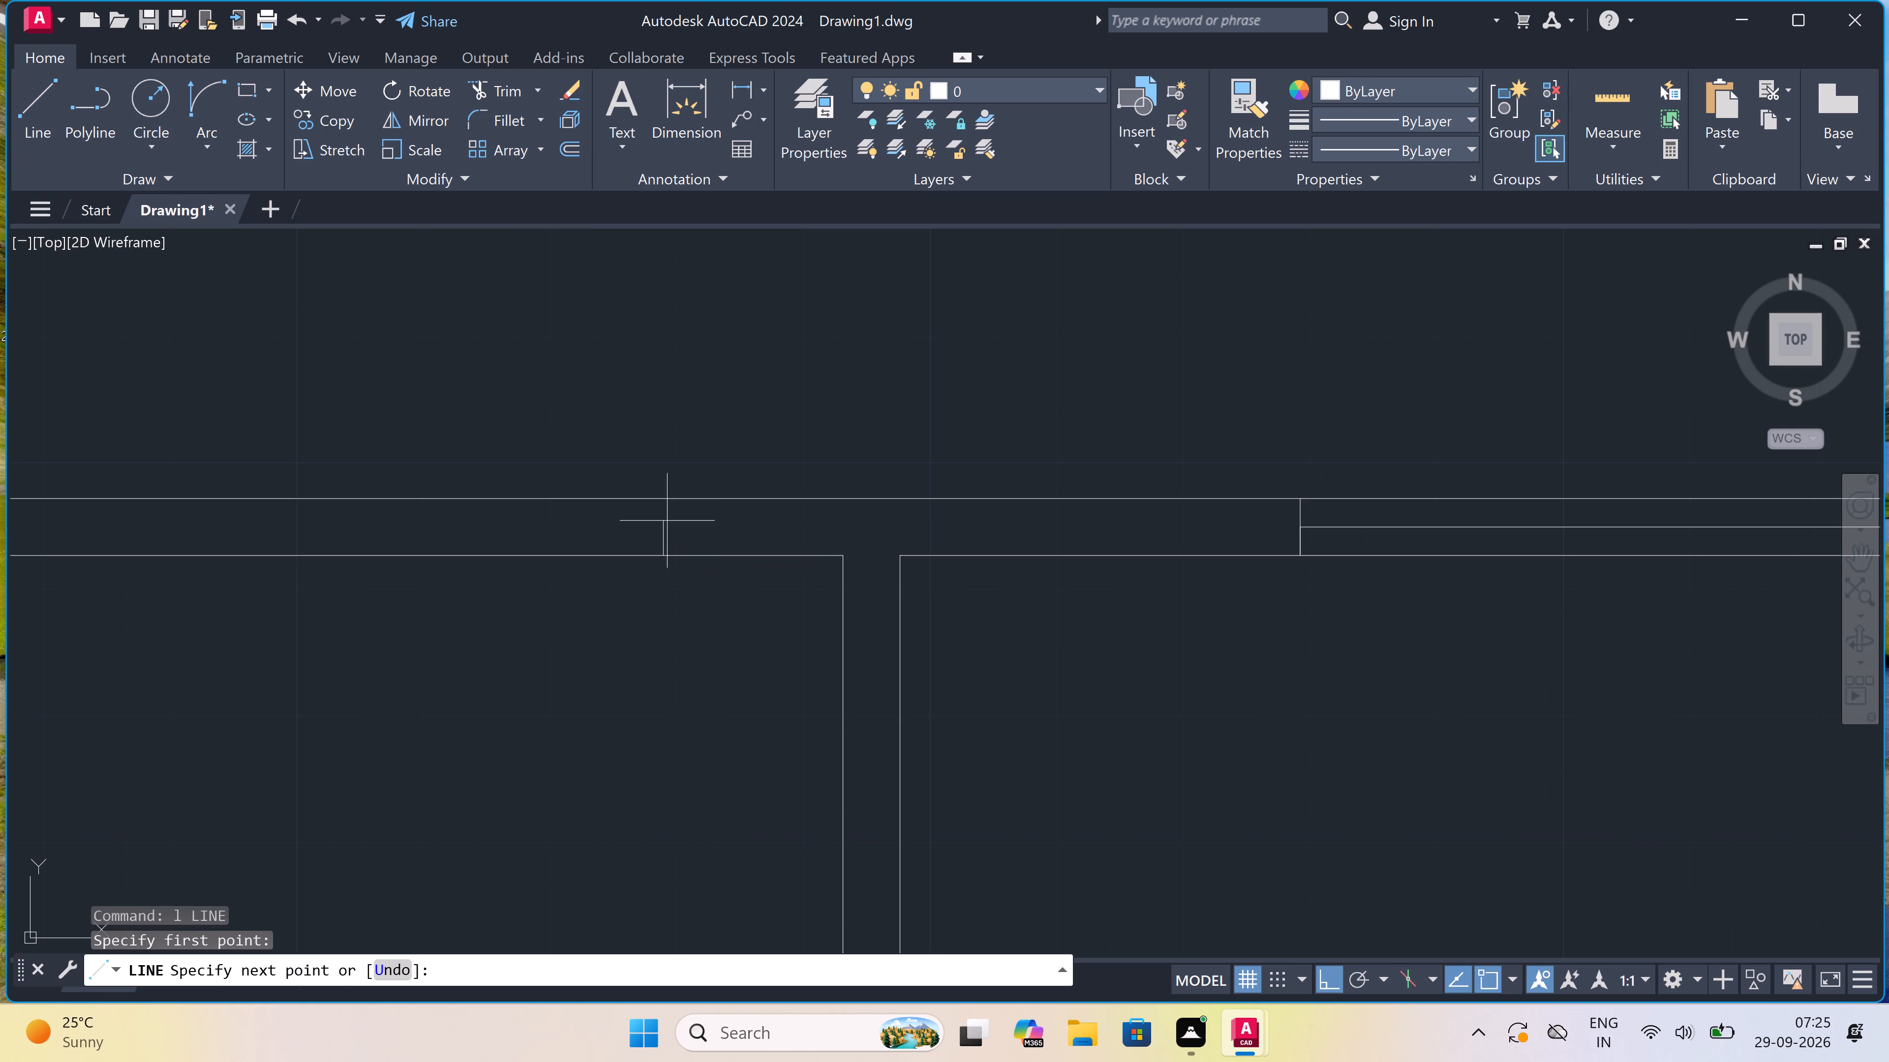
pyautogui.click(670, 491)
pyautogui.click(664, 524)
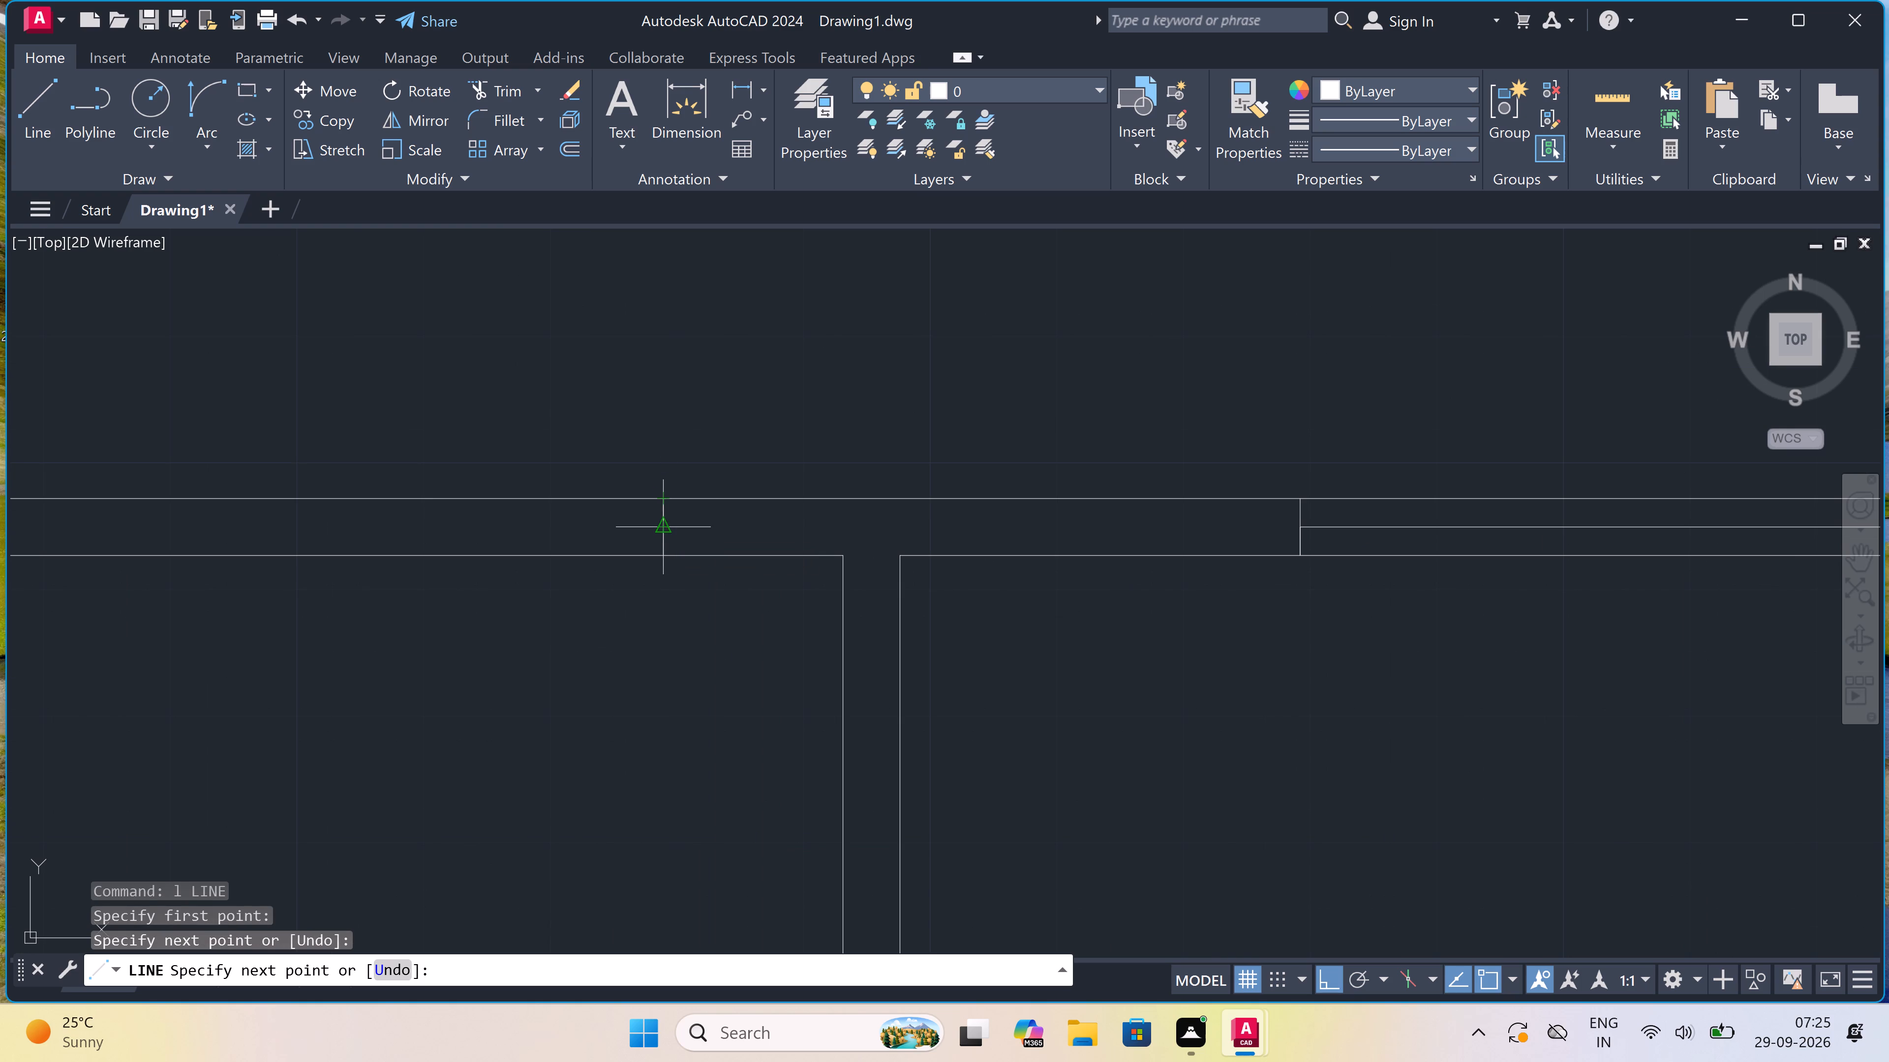
pyautogui.press('4')
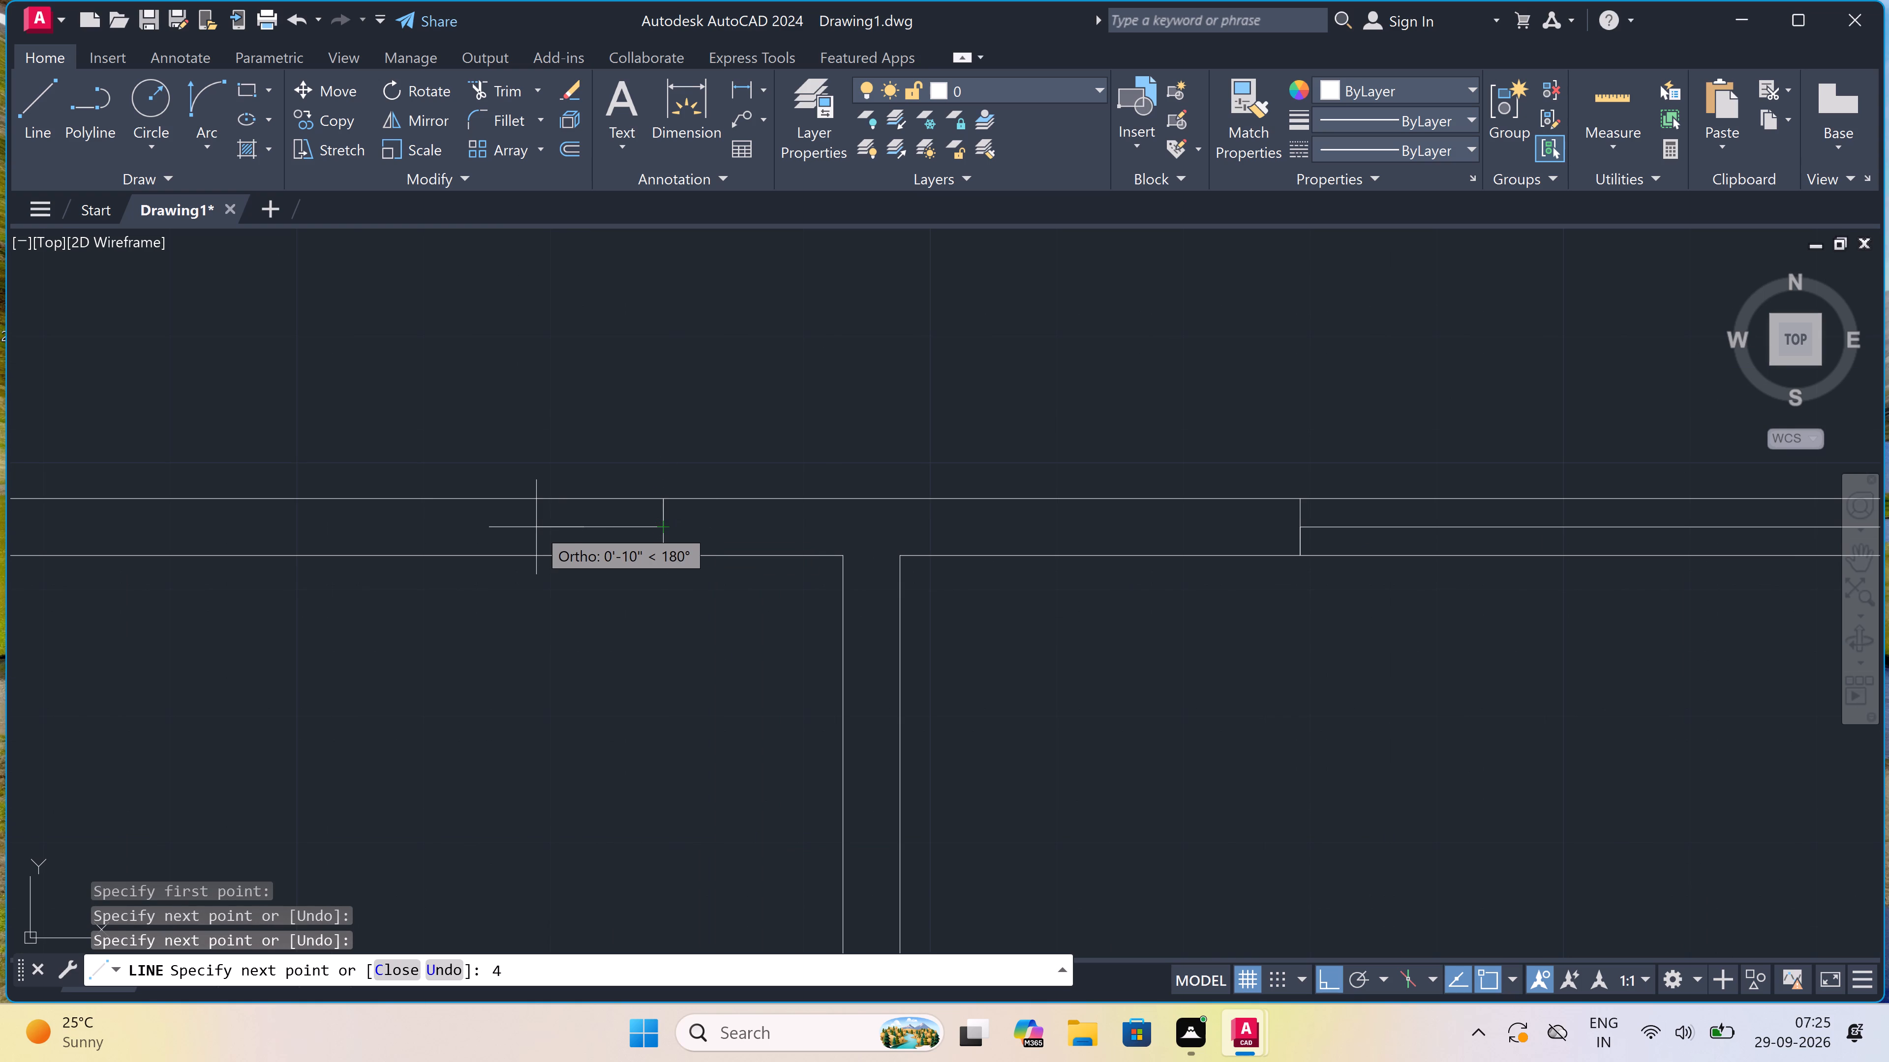
pyautogui.press('BackSpace')
pyautogui.write("5'")
pyautogui.press('space')
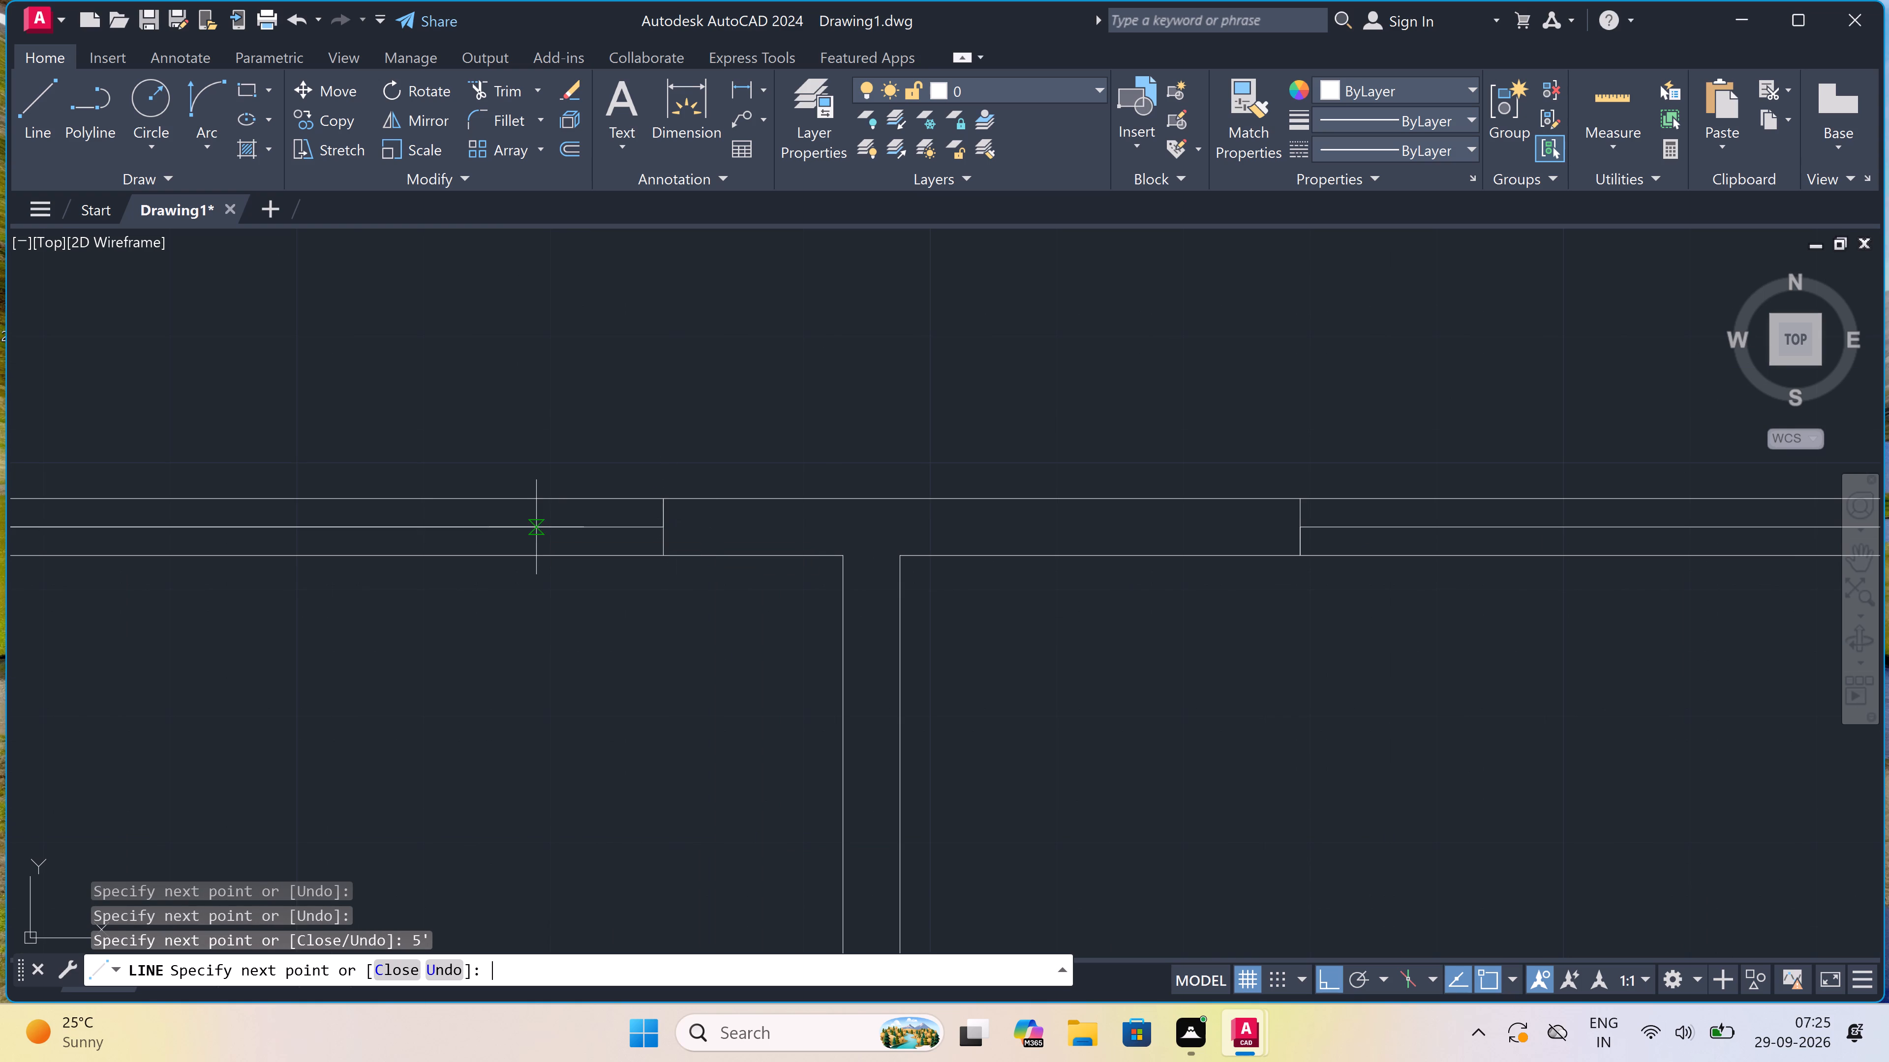
pyautogui.scroll(-6, 534, 531)
pyautogui.scroll(2, 405, 500)
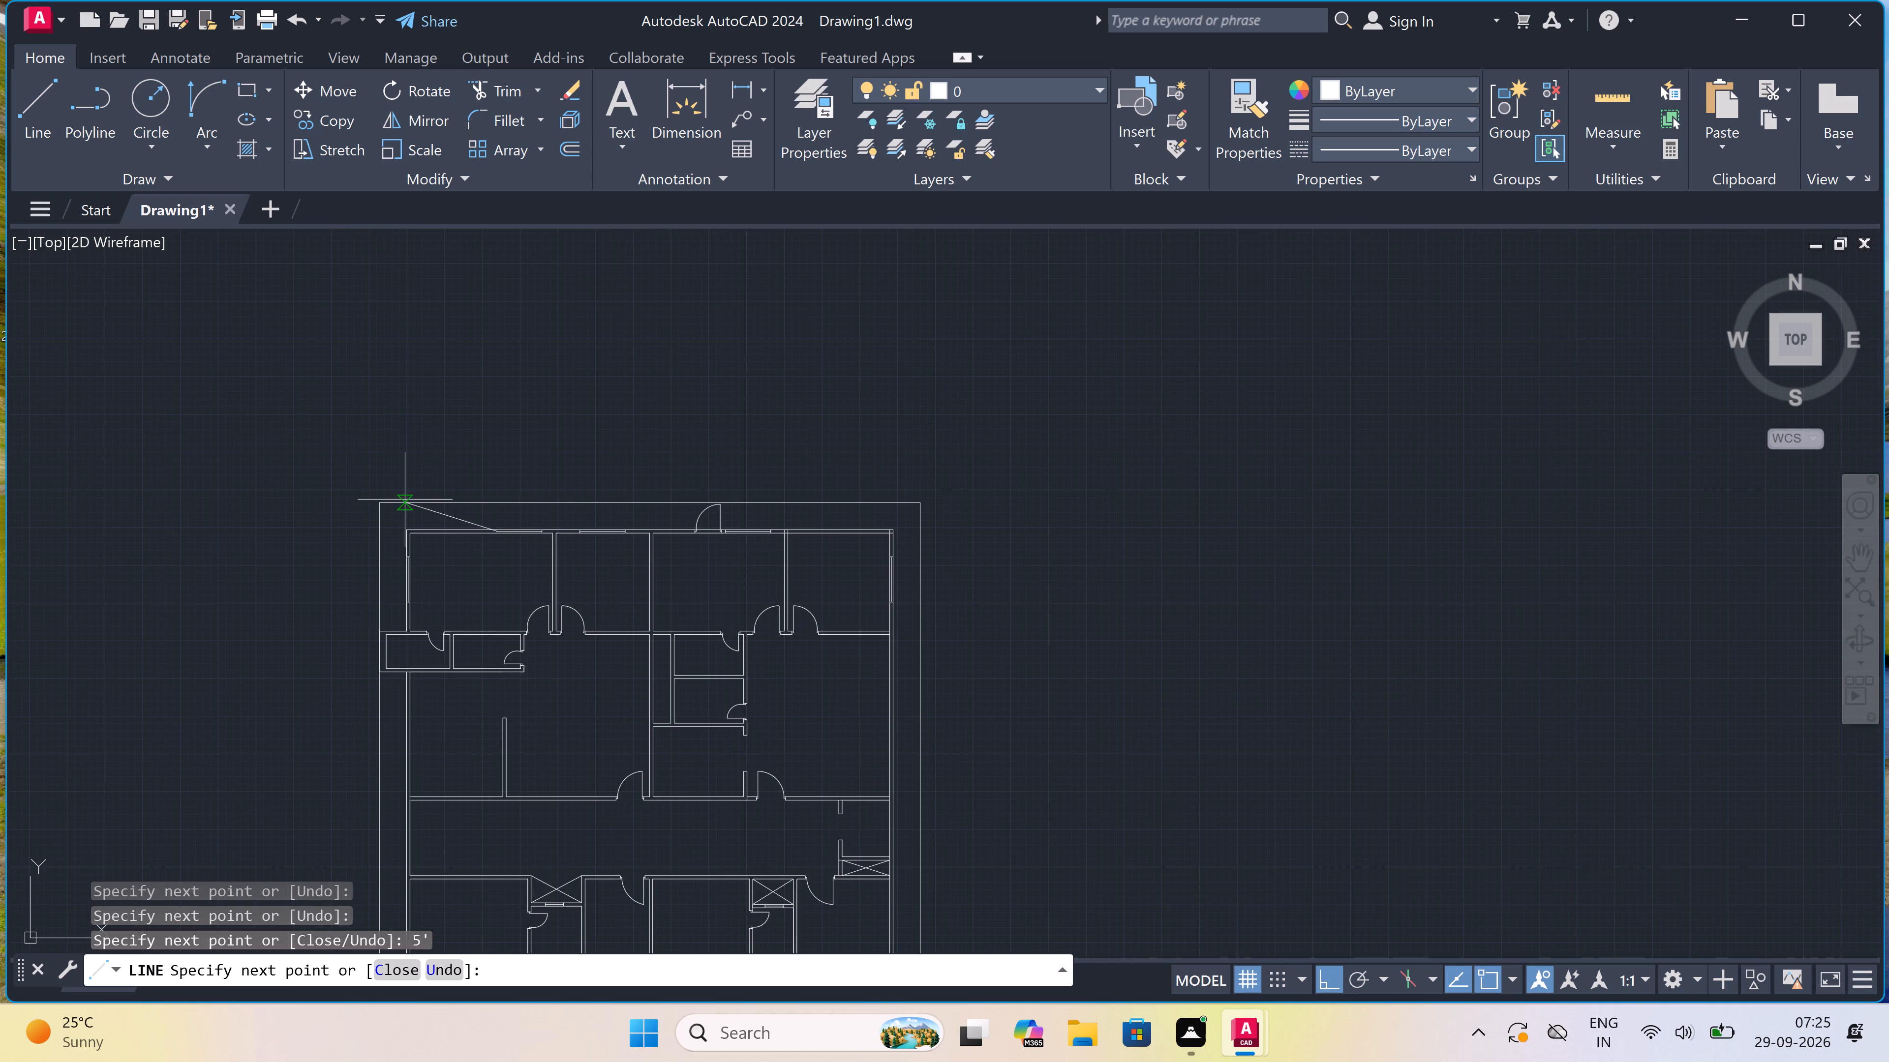
pyautogui.scroll(3, 630, 576)
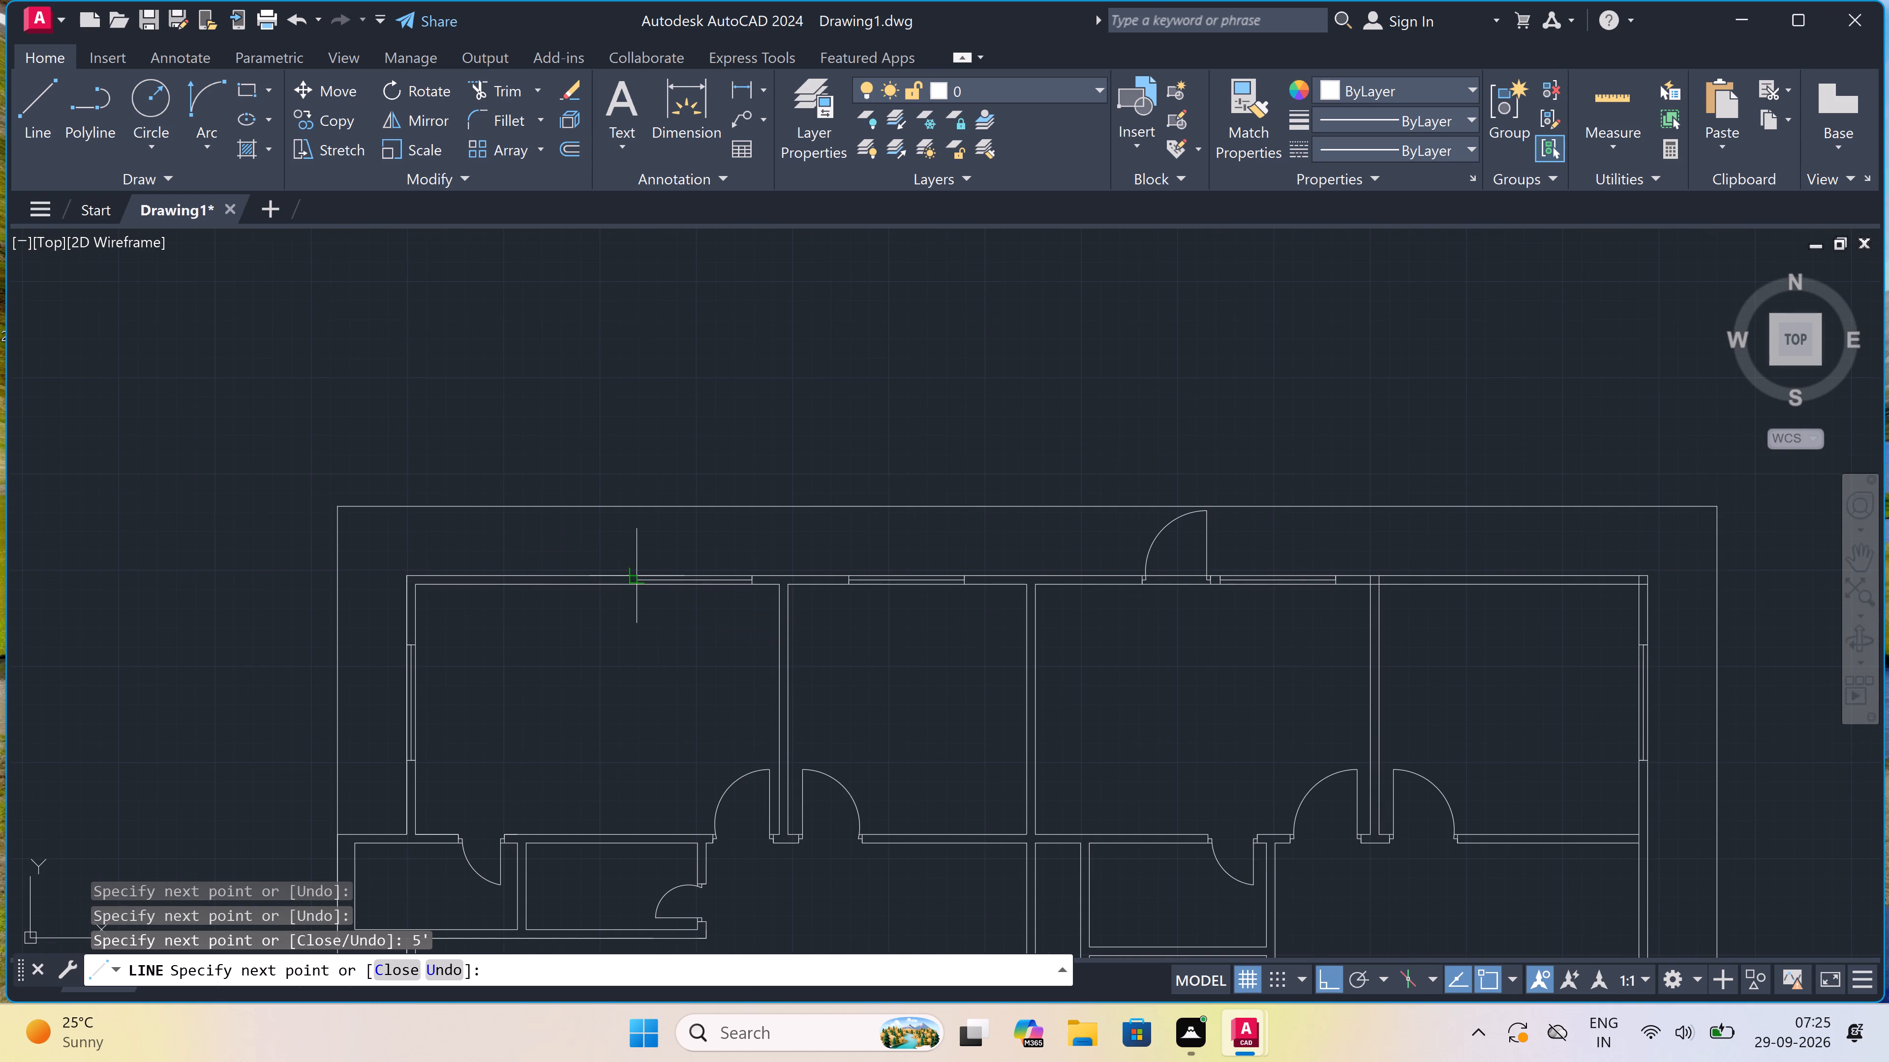
pyautogui.scroll(2, 630, 576)
pyautogui.click(679, 576)
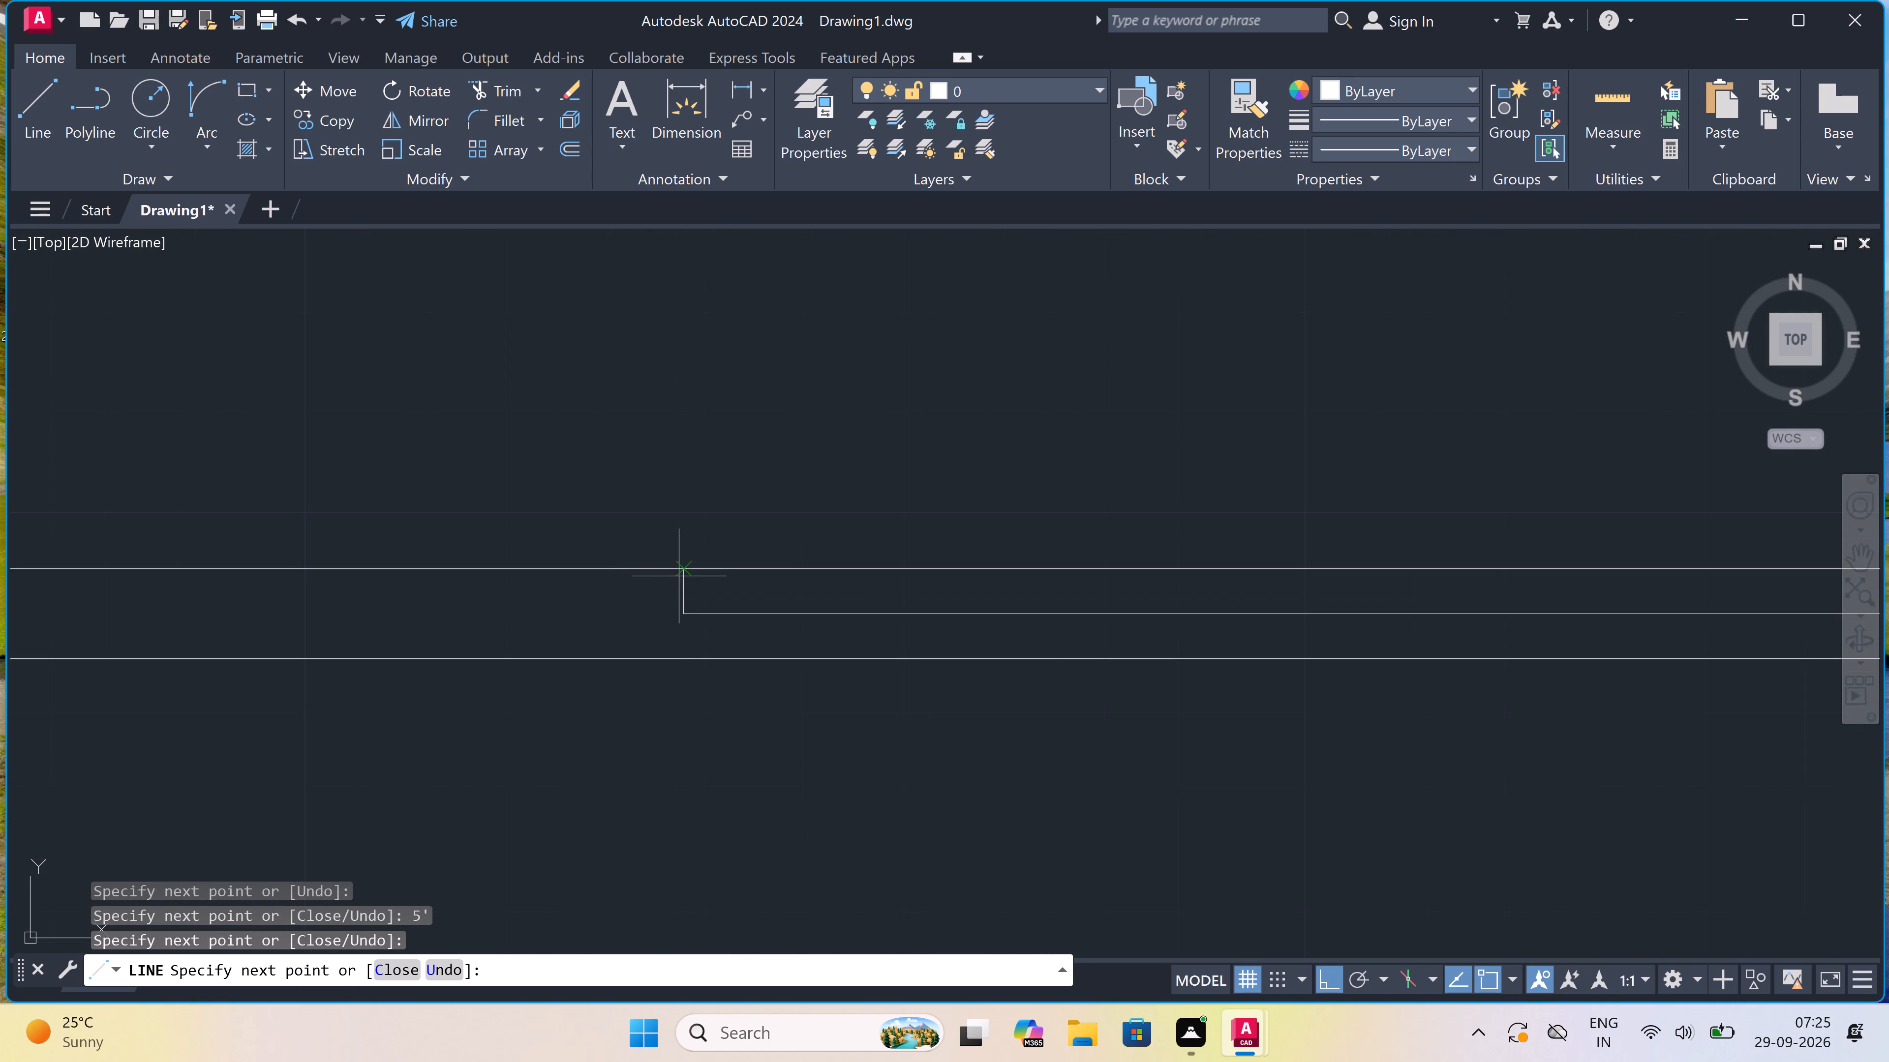
pyautogui.click(689, 656)
pyautogui.press('Escape')
# Draw a door jamb line across the north wall just west of the westernmost room's window, with a 2" mid-wall stub westward and a 3' leaf northward.
pyautogui.scroll(-2, 689, 653)
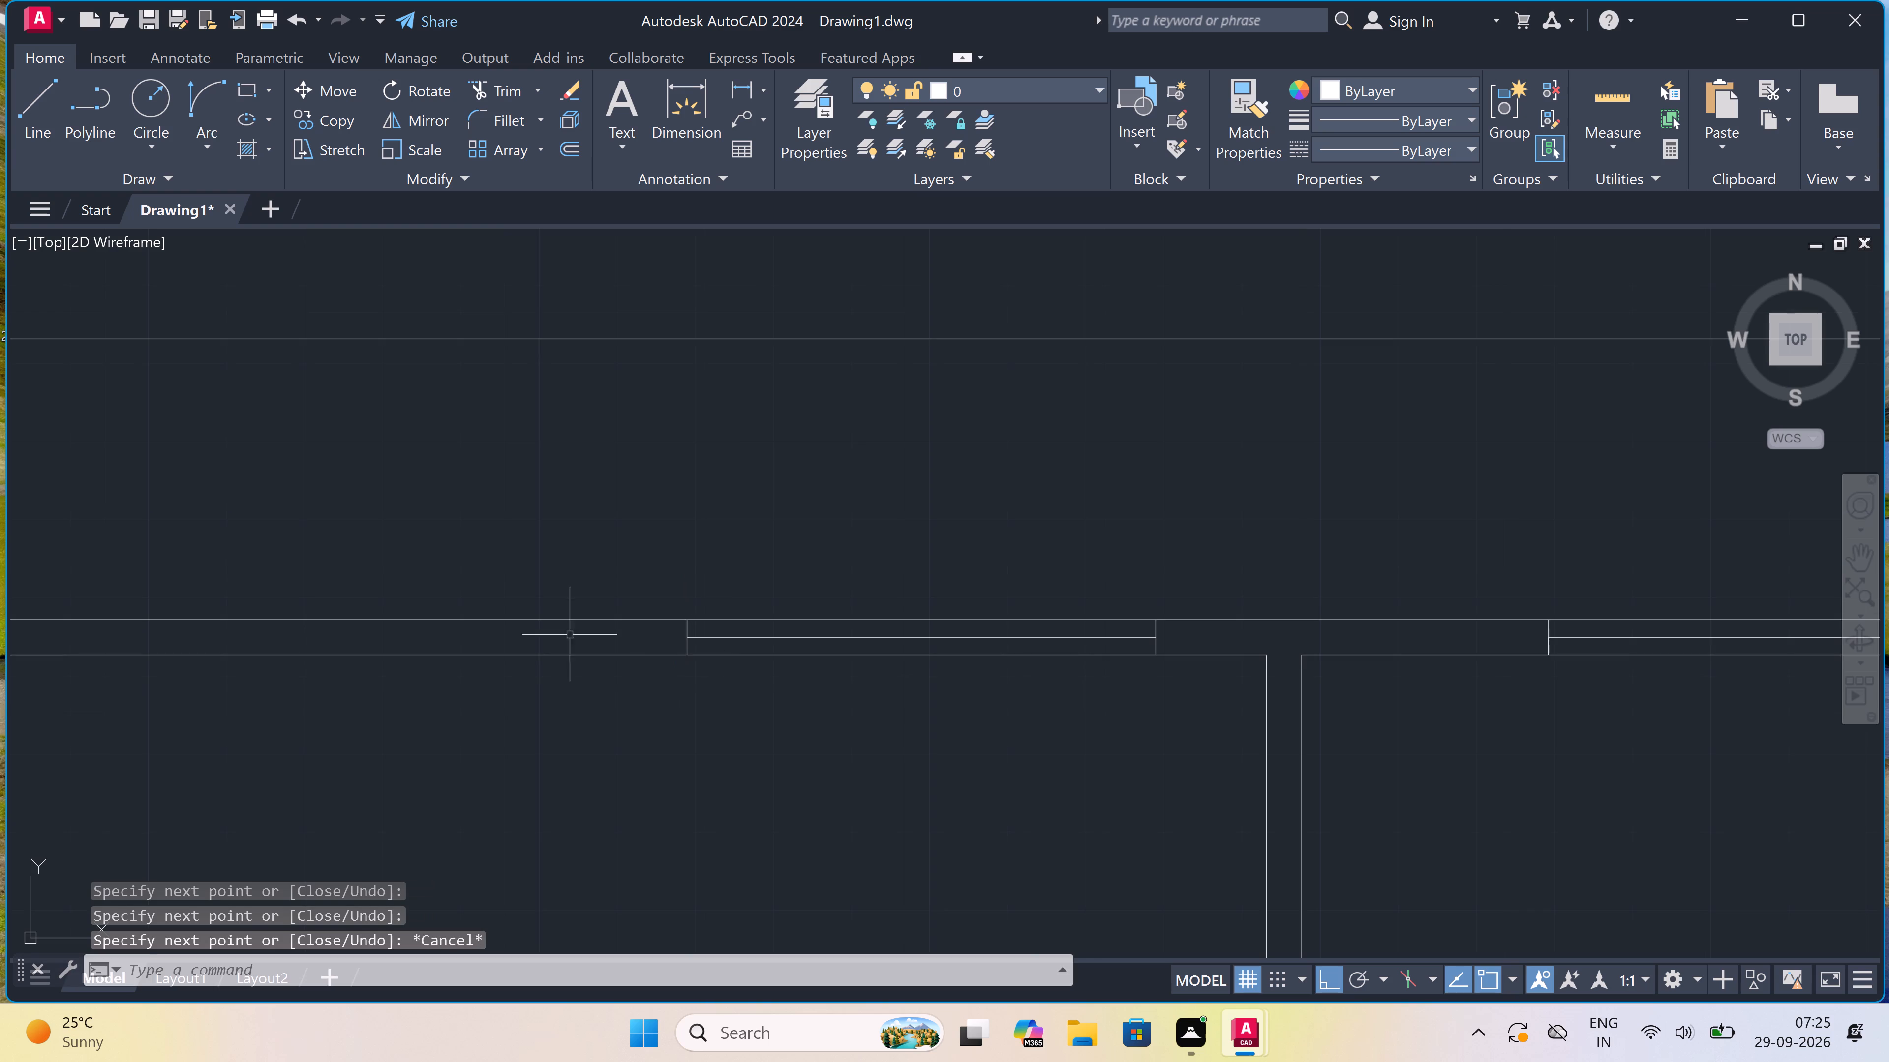
pyautogui.press('space')
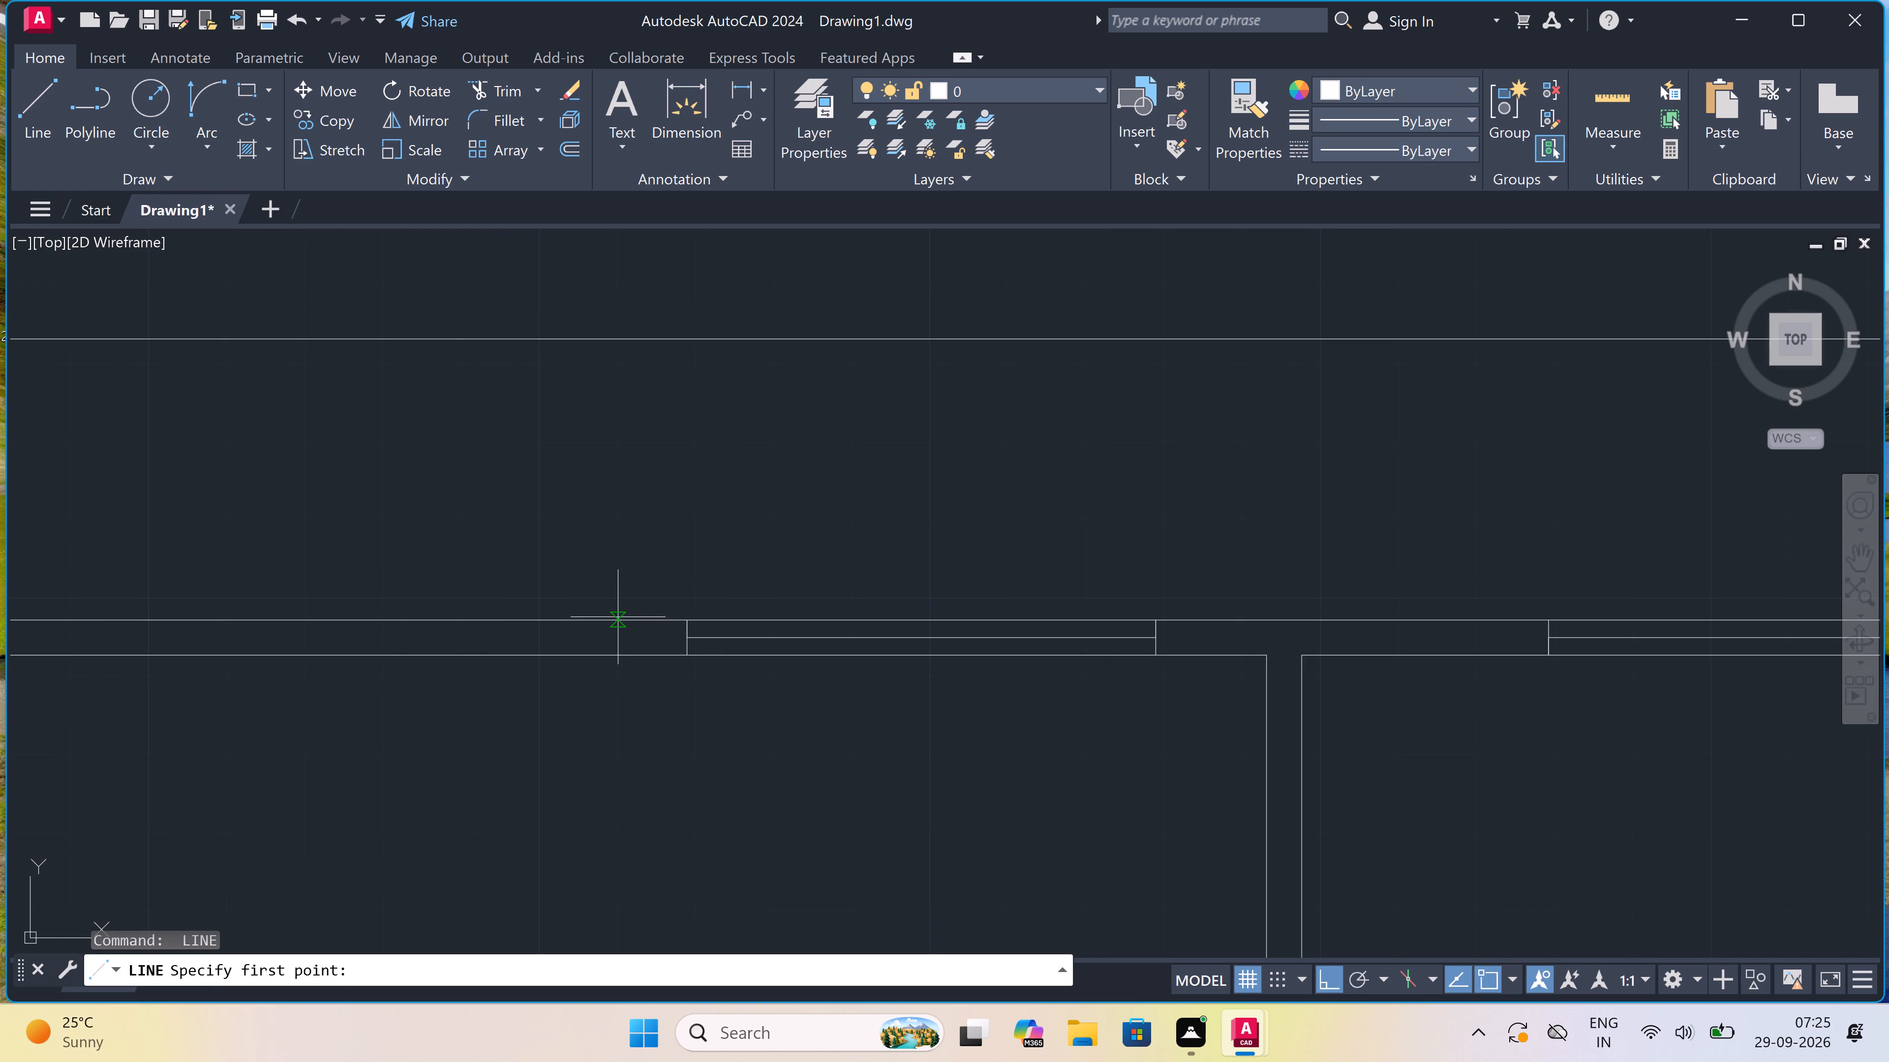
pyautogui.scroll(-2, 609, 612)
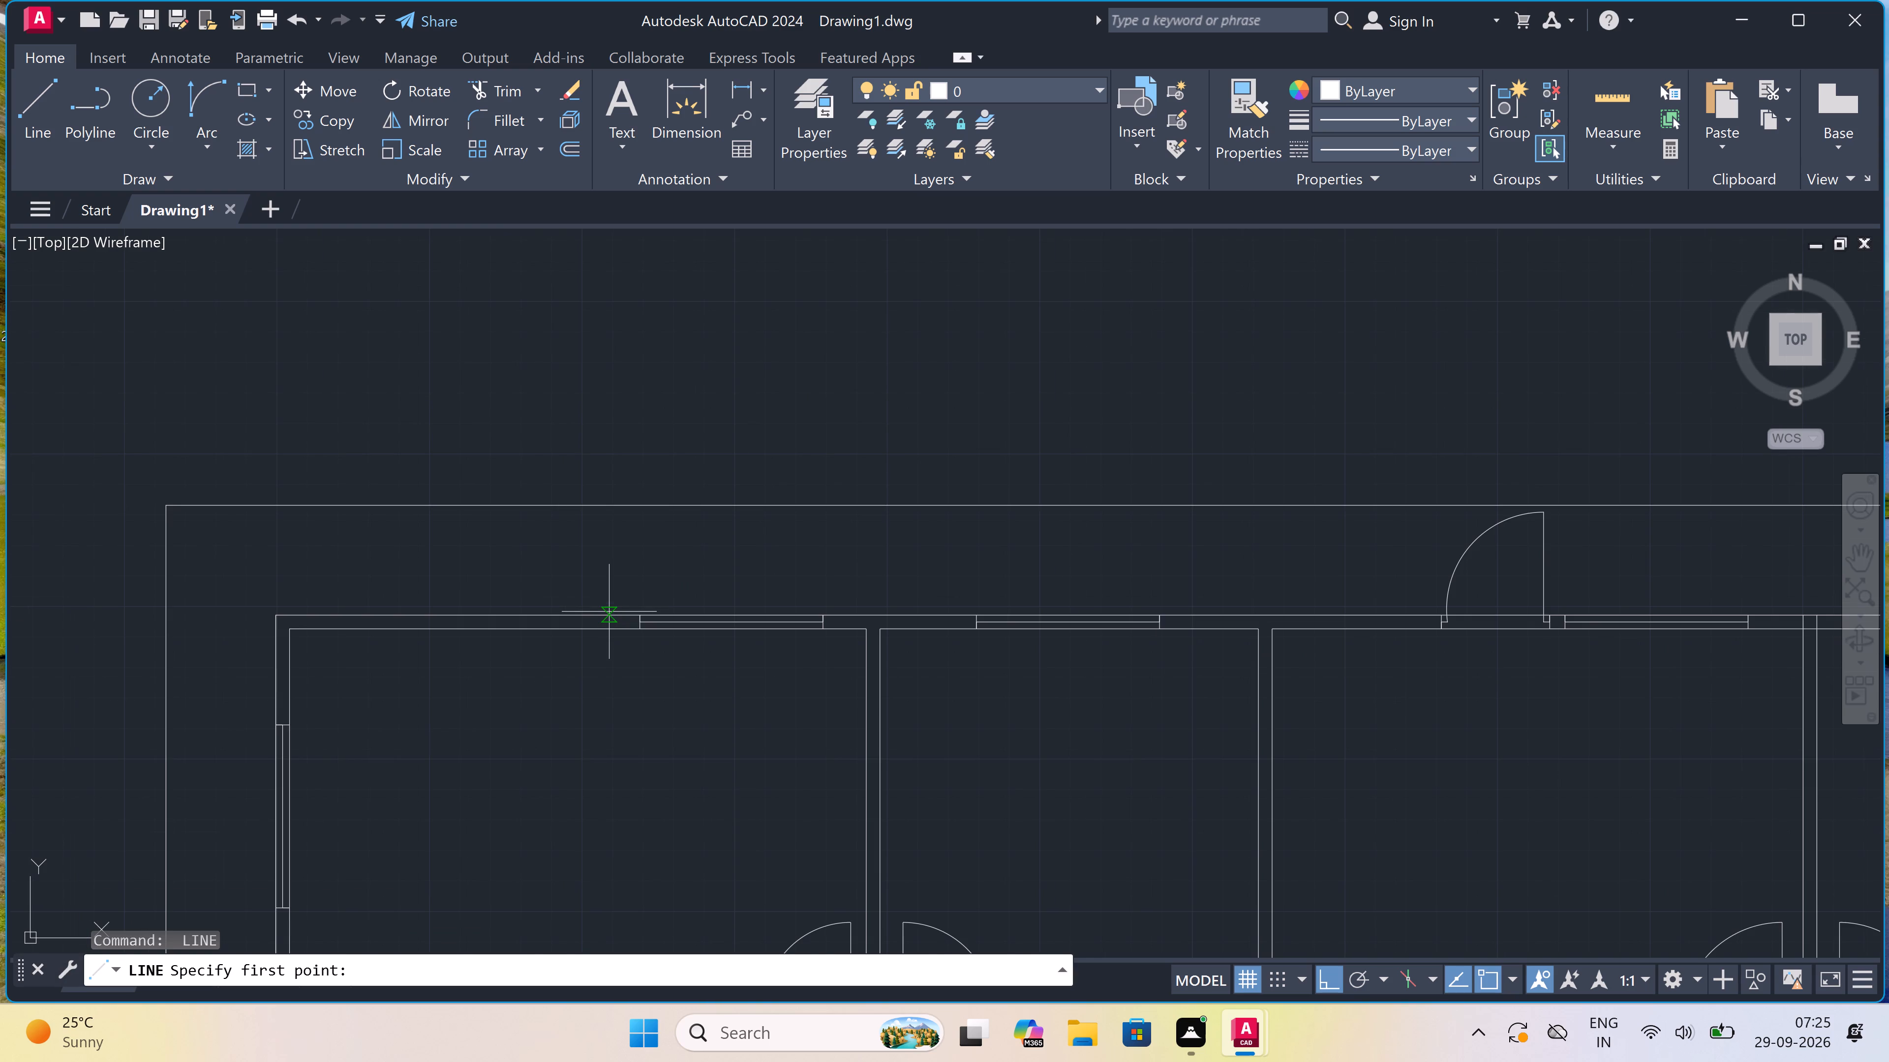
pyautogui.scroll(1, 609, 612)
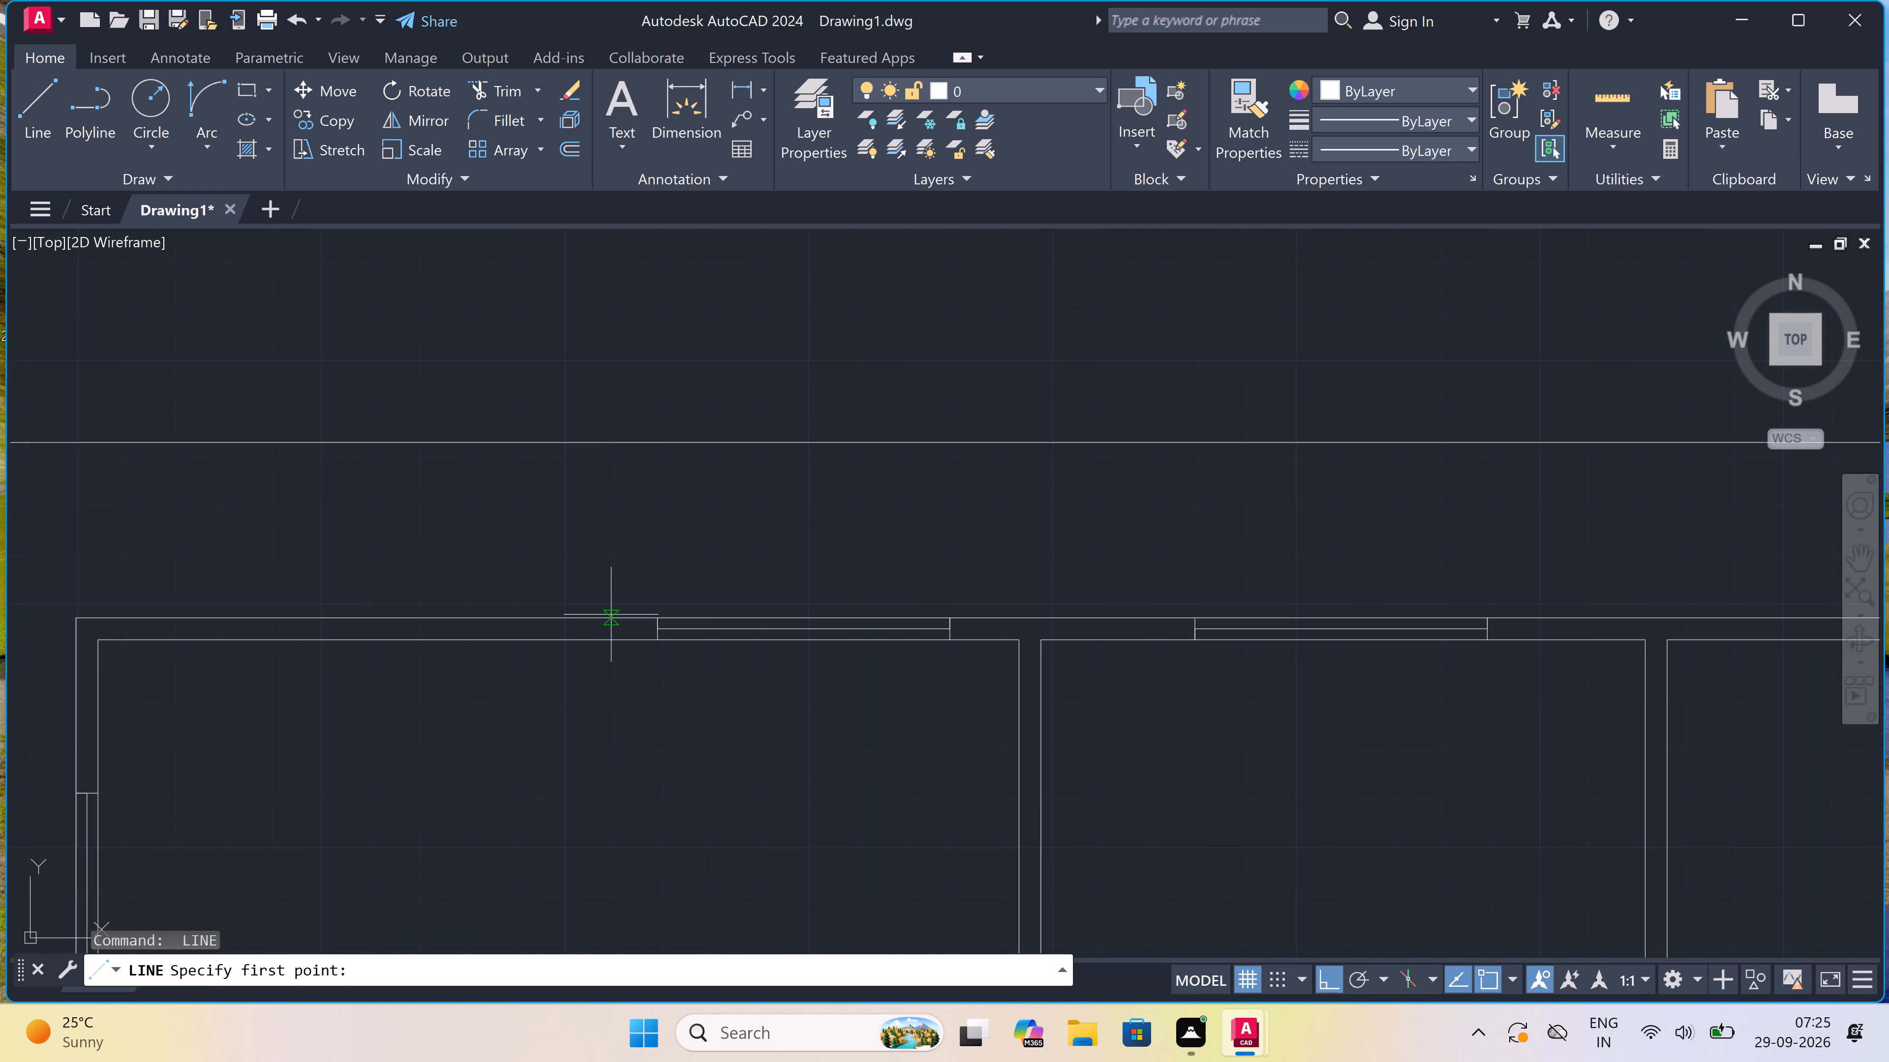
pyautogui.click(611, 615)
pyautogui.scroll(2, 611, 615)
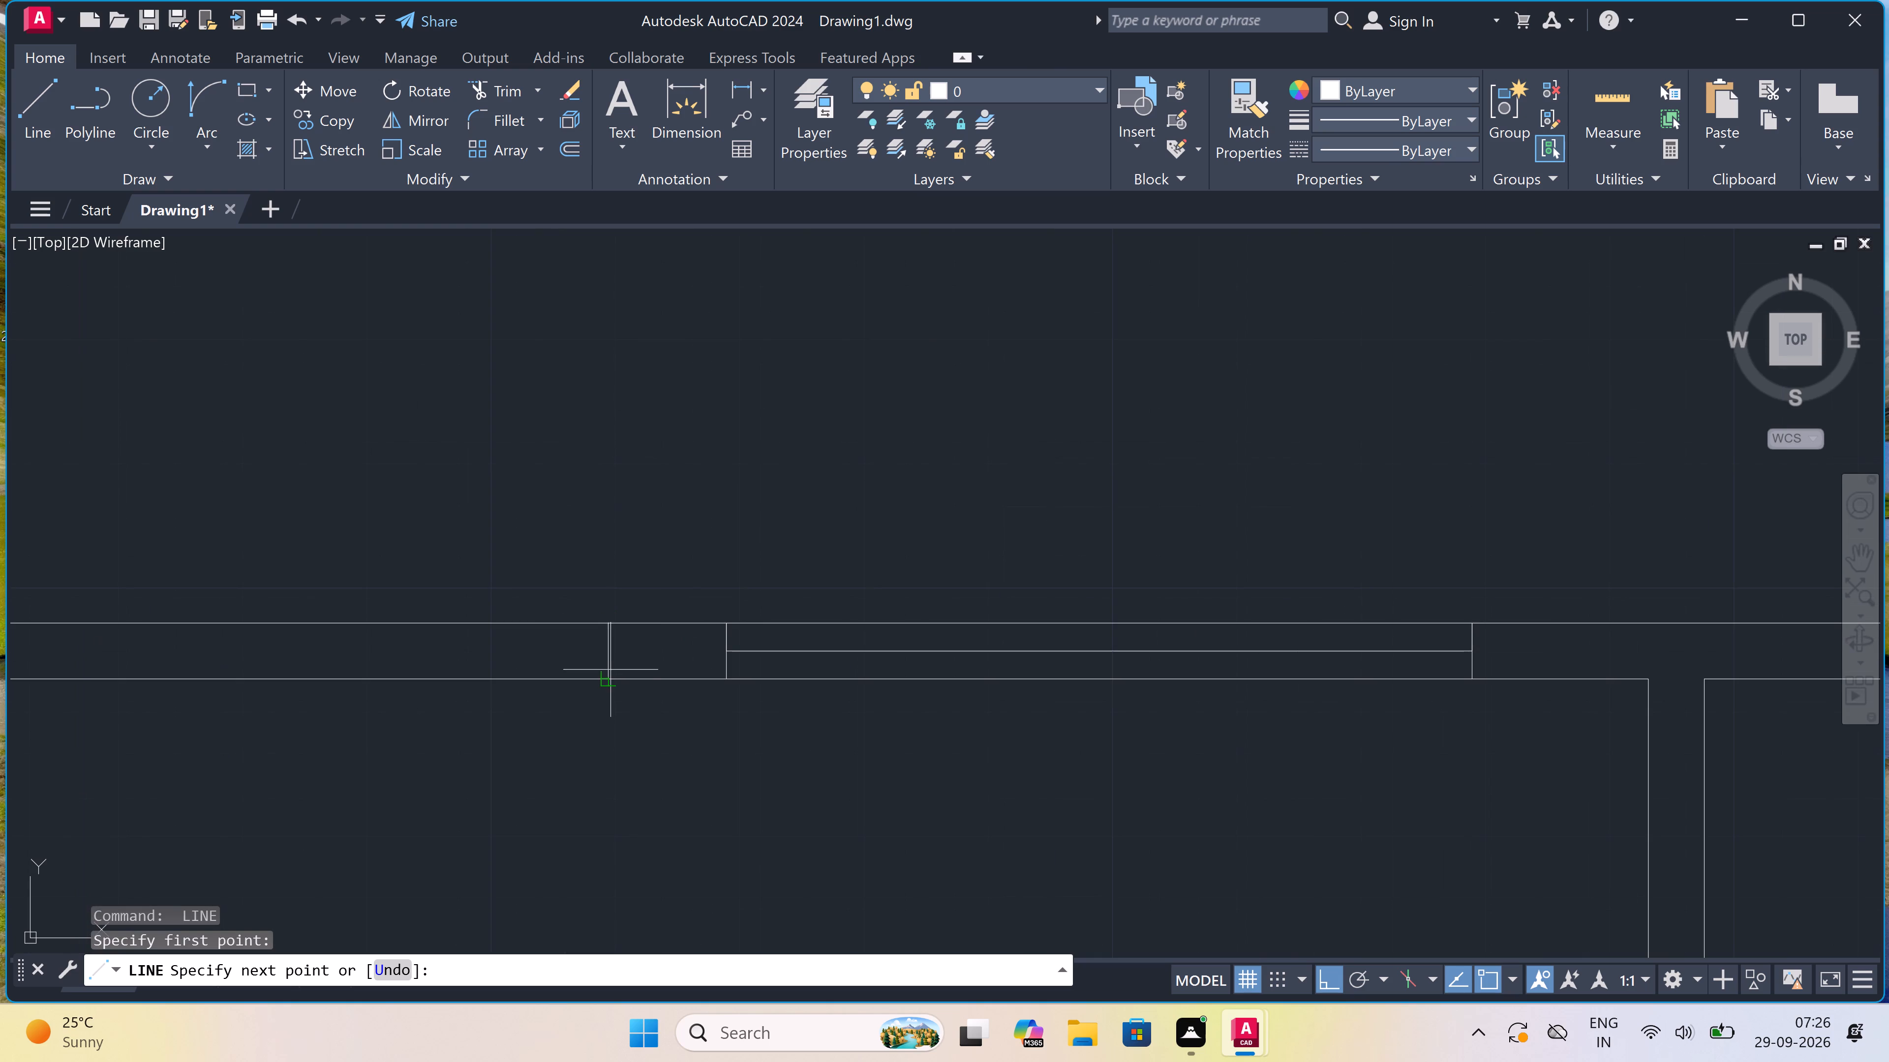
pyautogui.moveTo(612, 679); pyautogui.dragTo(620, 678)
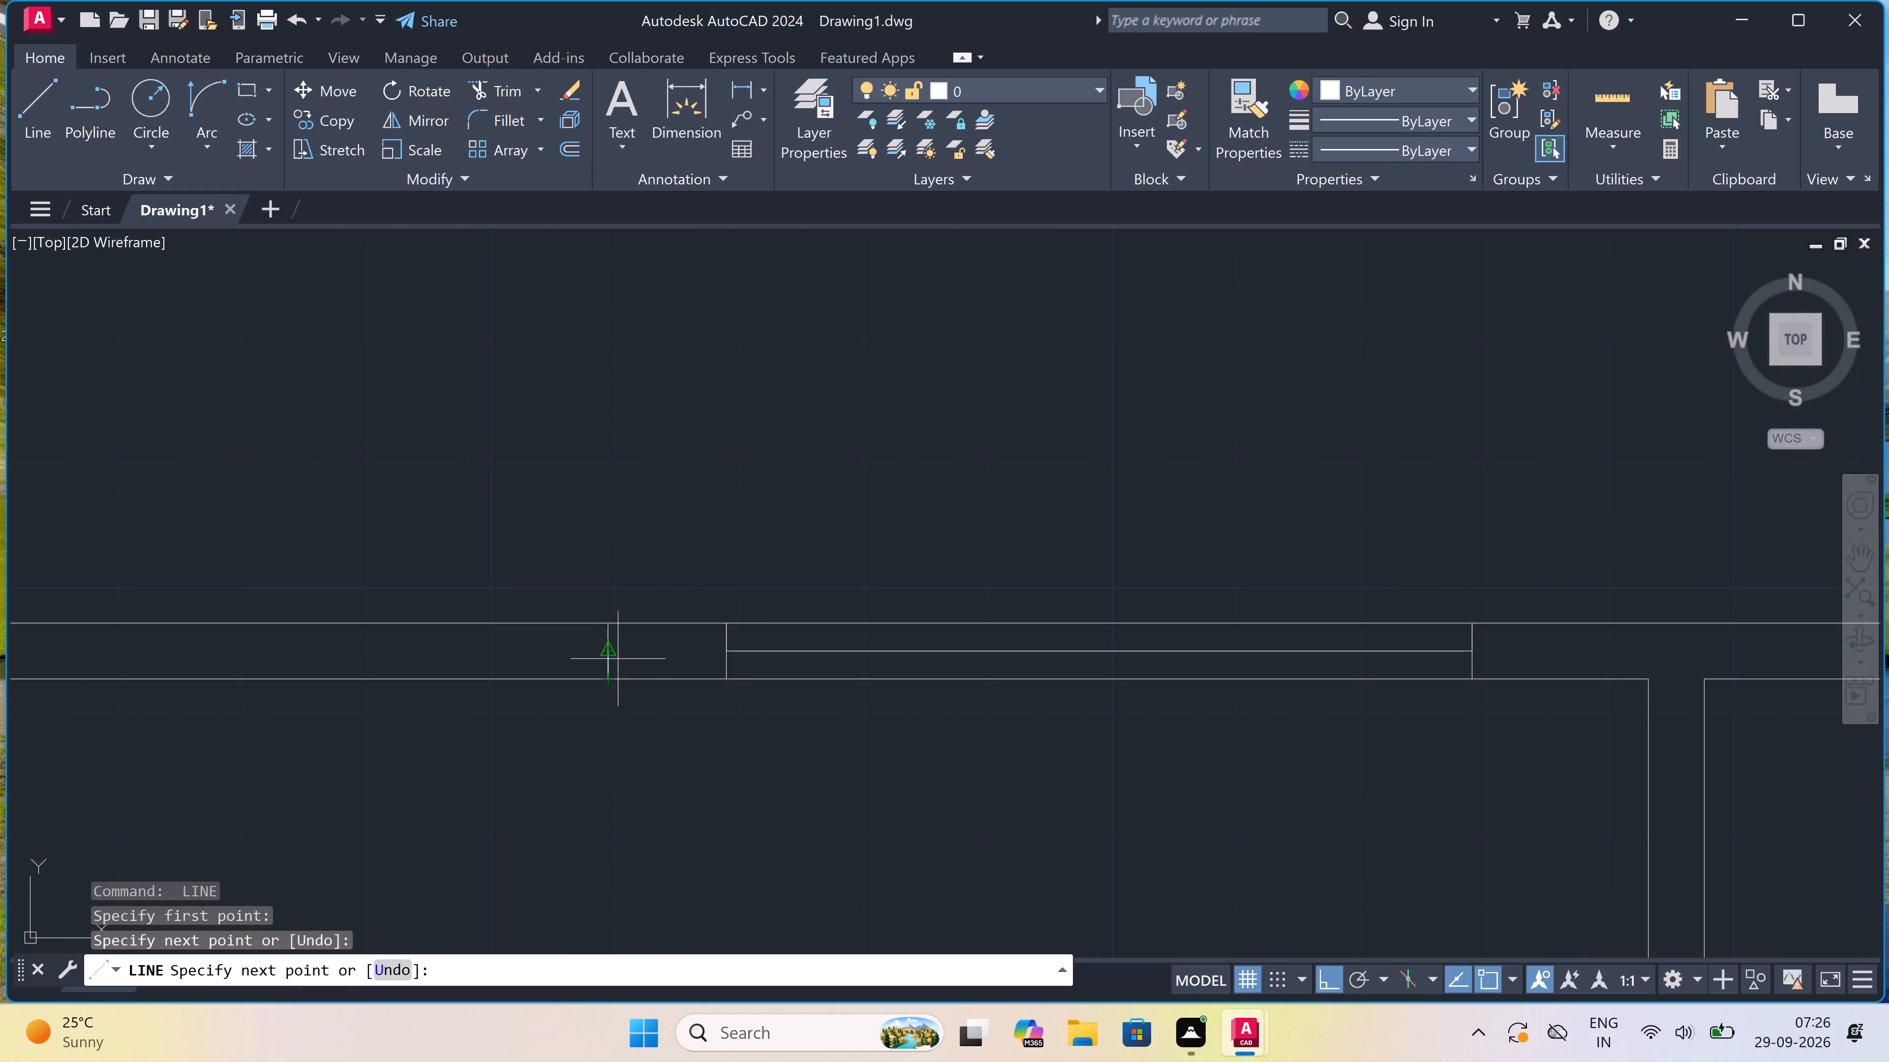
pyautogui.click(610, 656)
pyautogui.write('2"')
pyautogui.press('space')
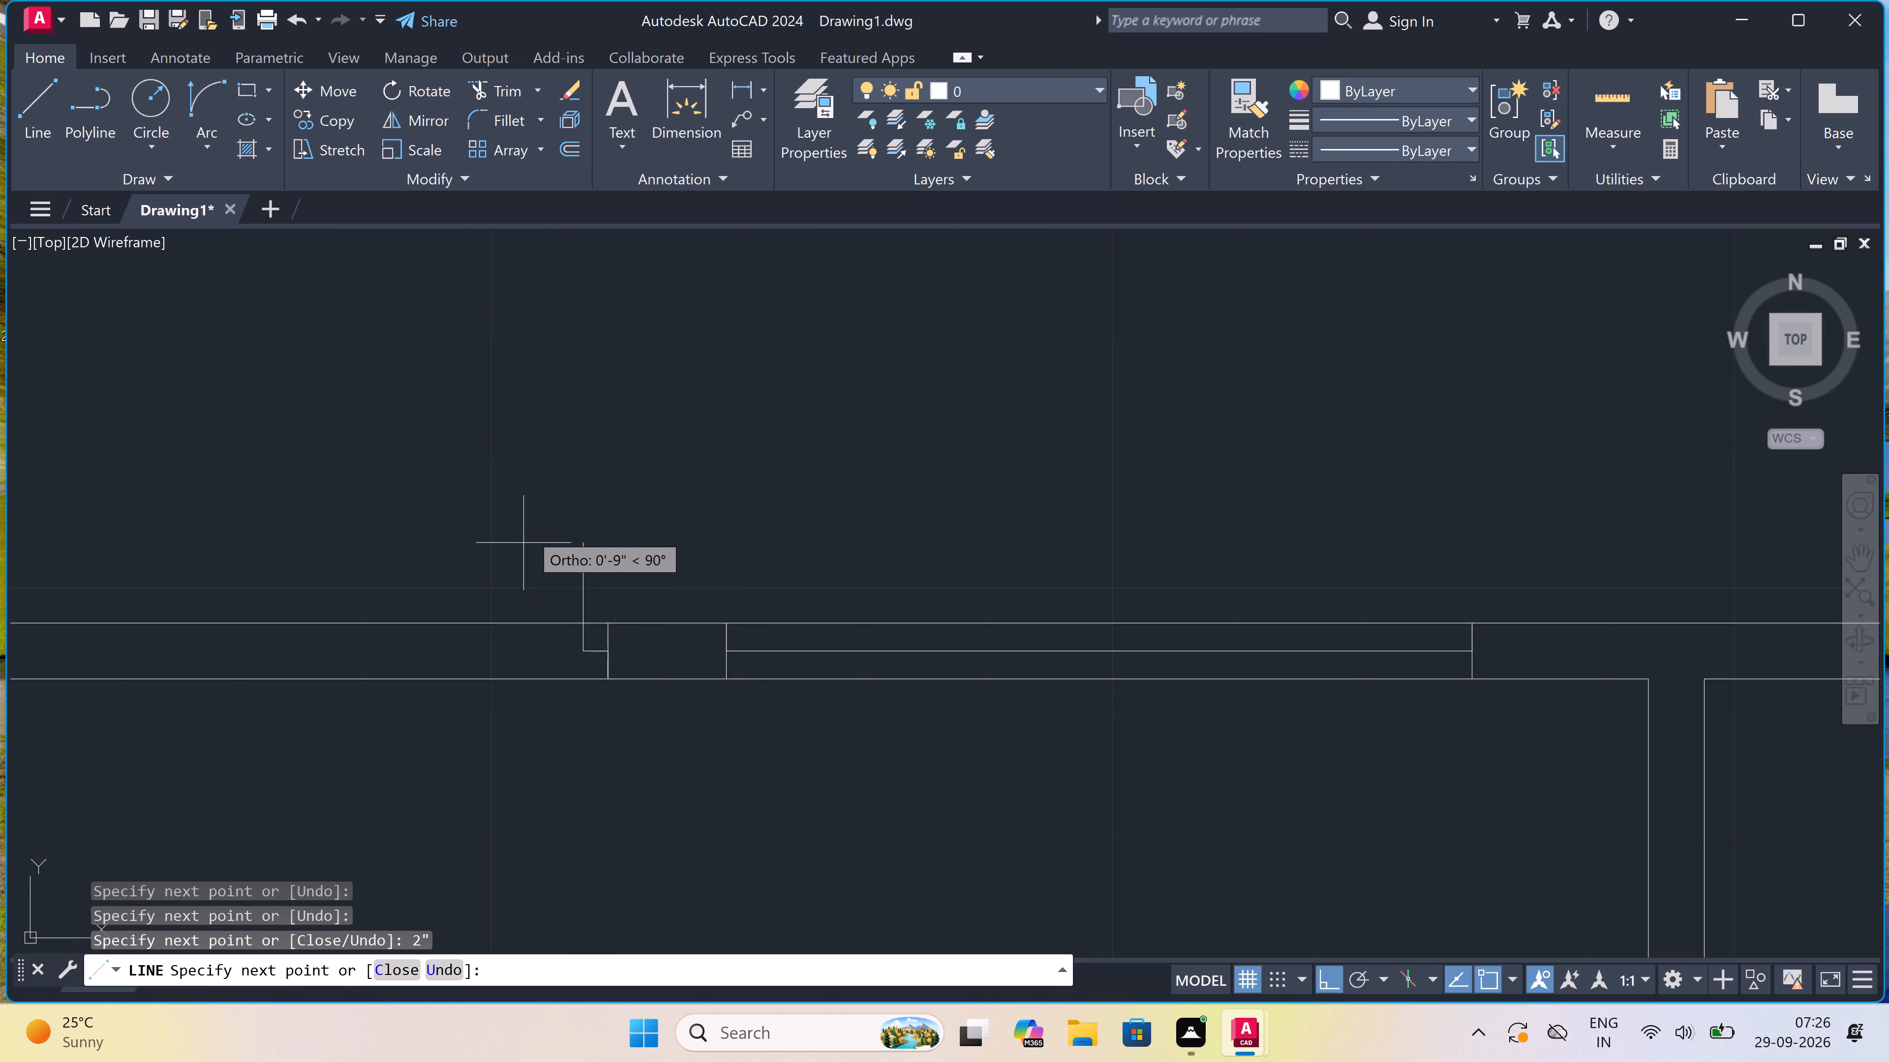
pyautogui.scroll(-3, 570, 467)
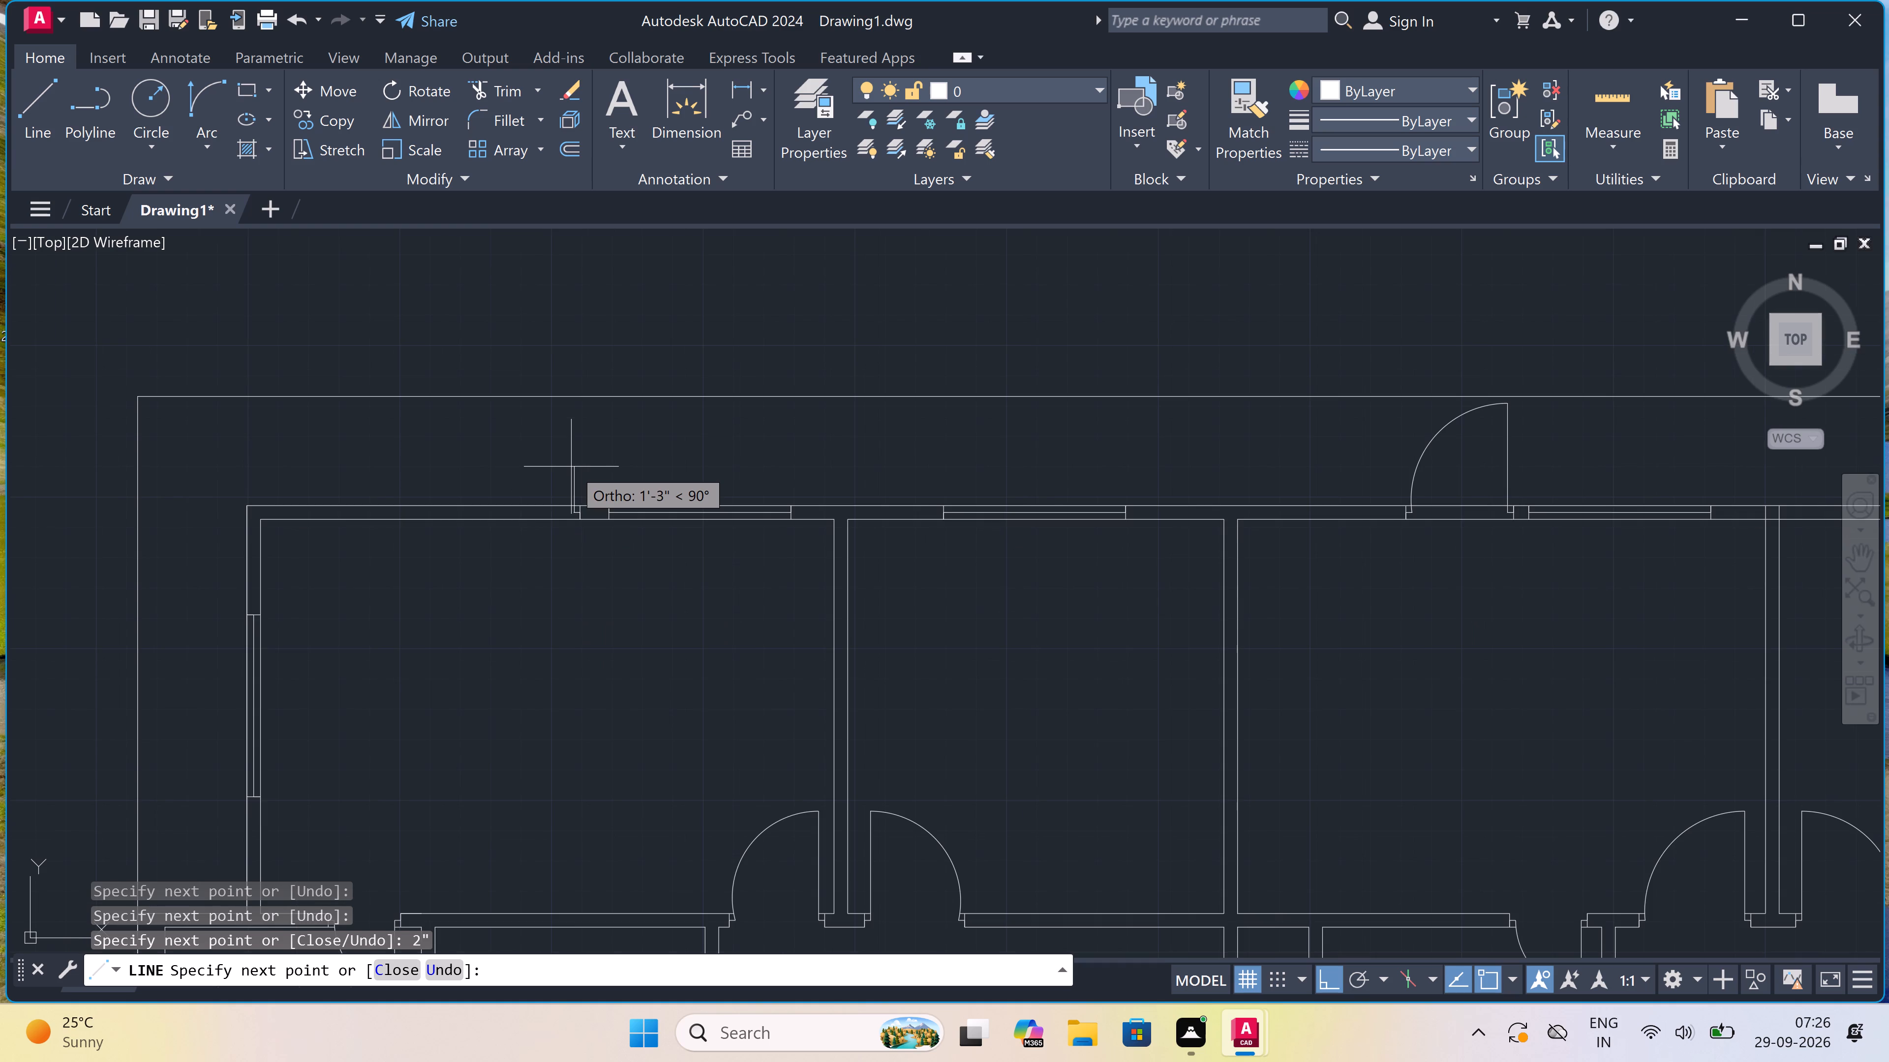
pyautogui.scroll(3, 571, 467)
pyautogui.write("3'")
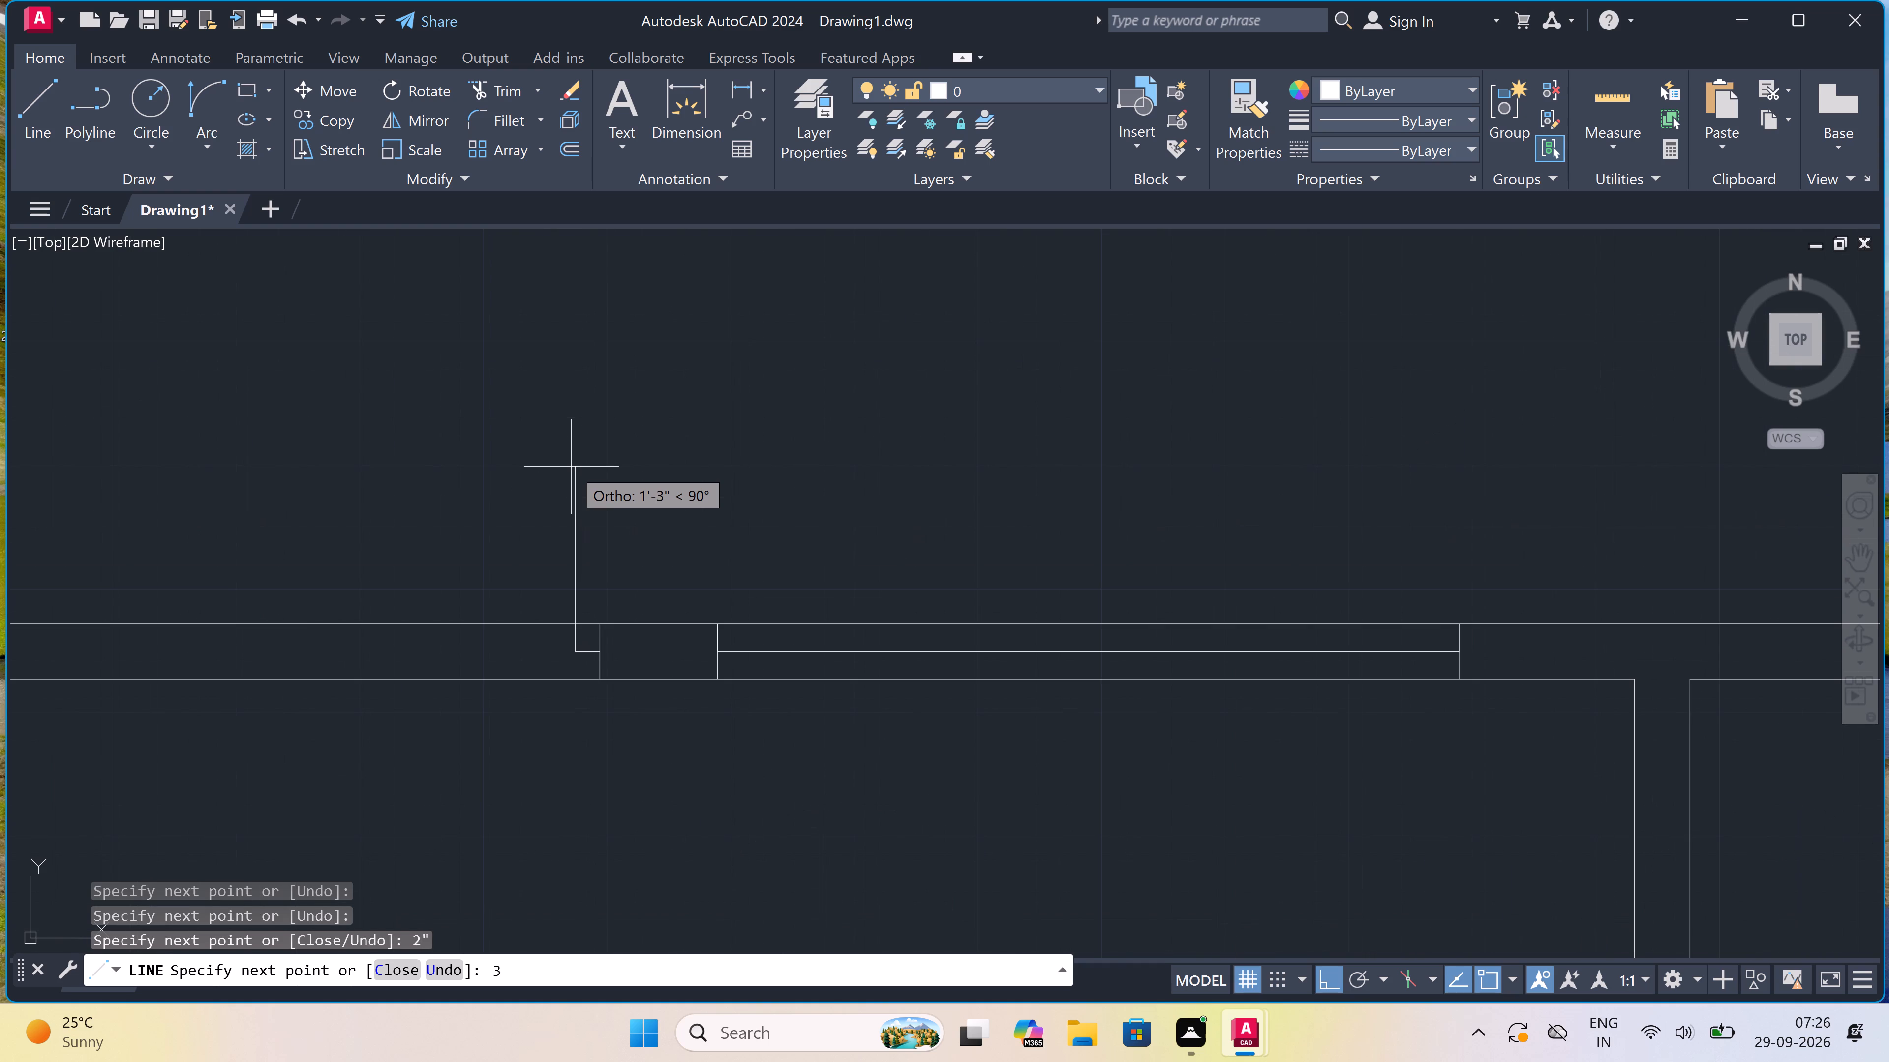
pyautogui.press('space')
pyautogui.scroll(-1, 571, 467)
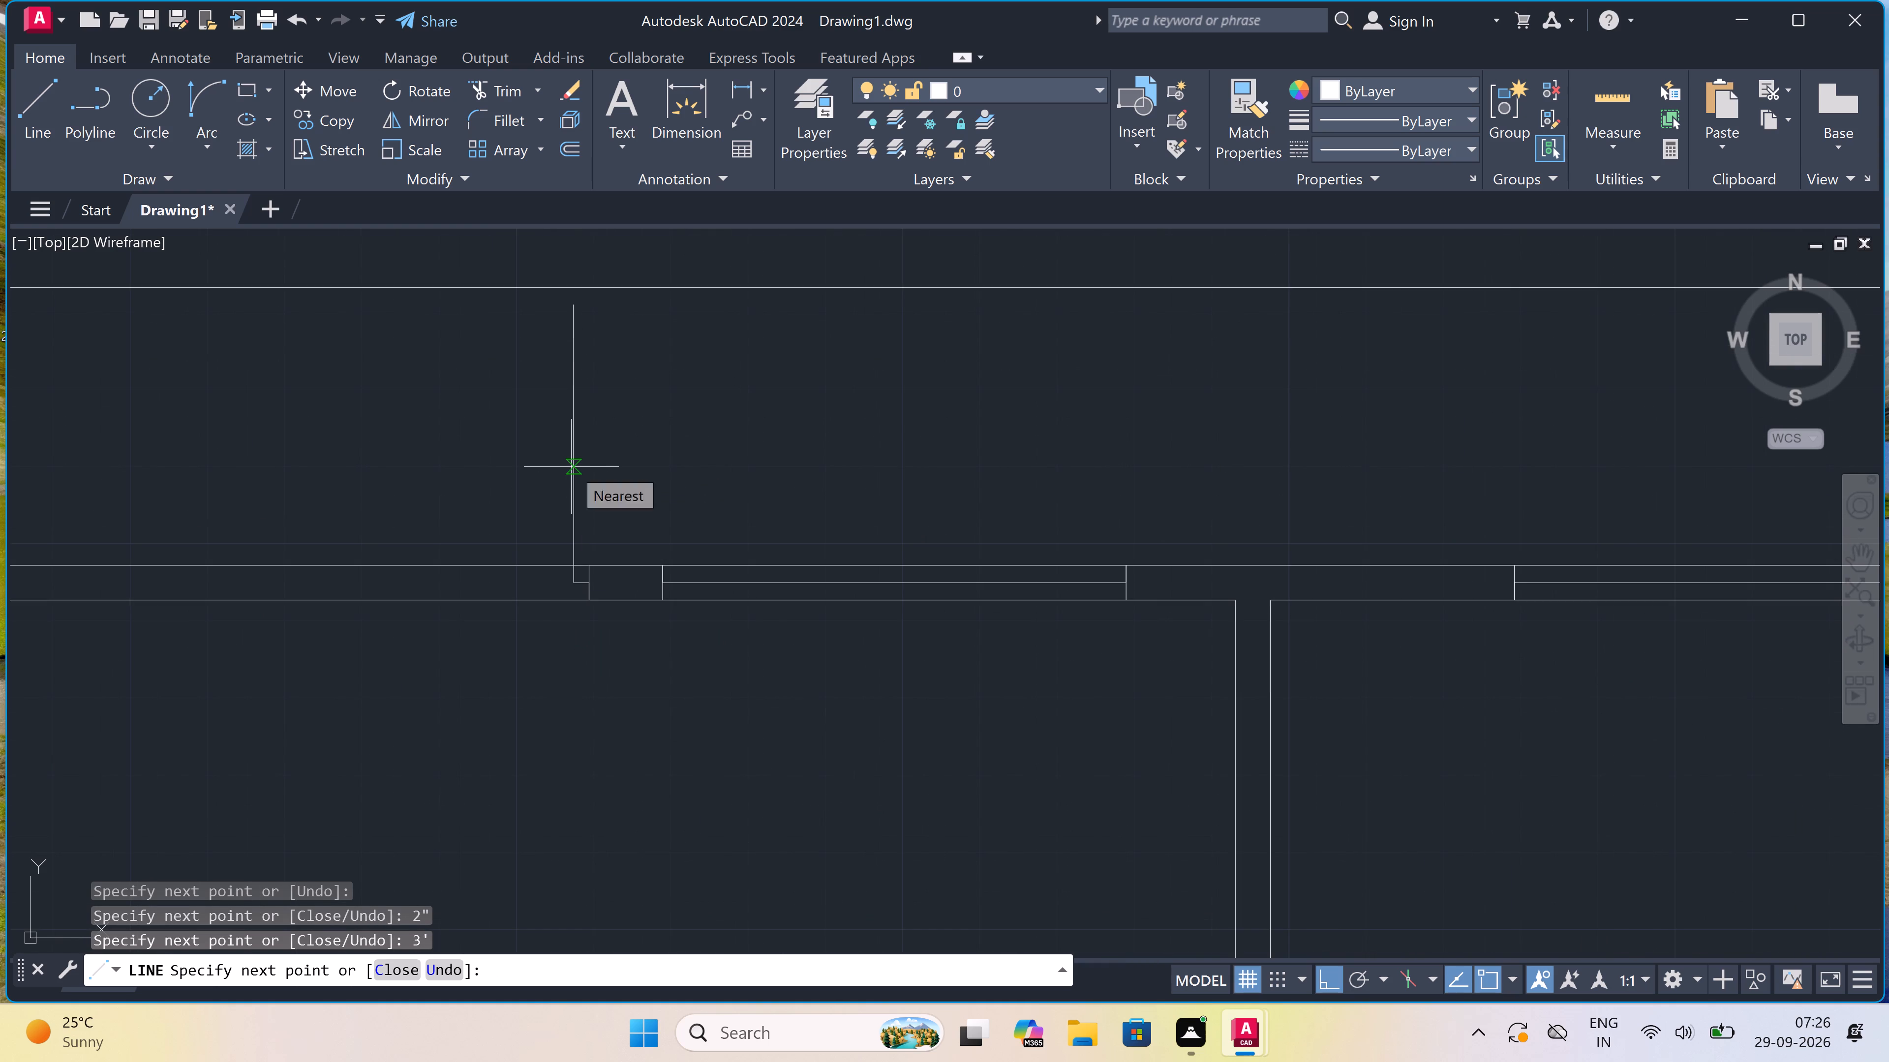
pyautogui.scroll(-2, 571, 467)
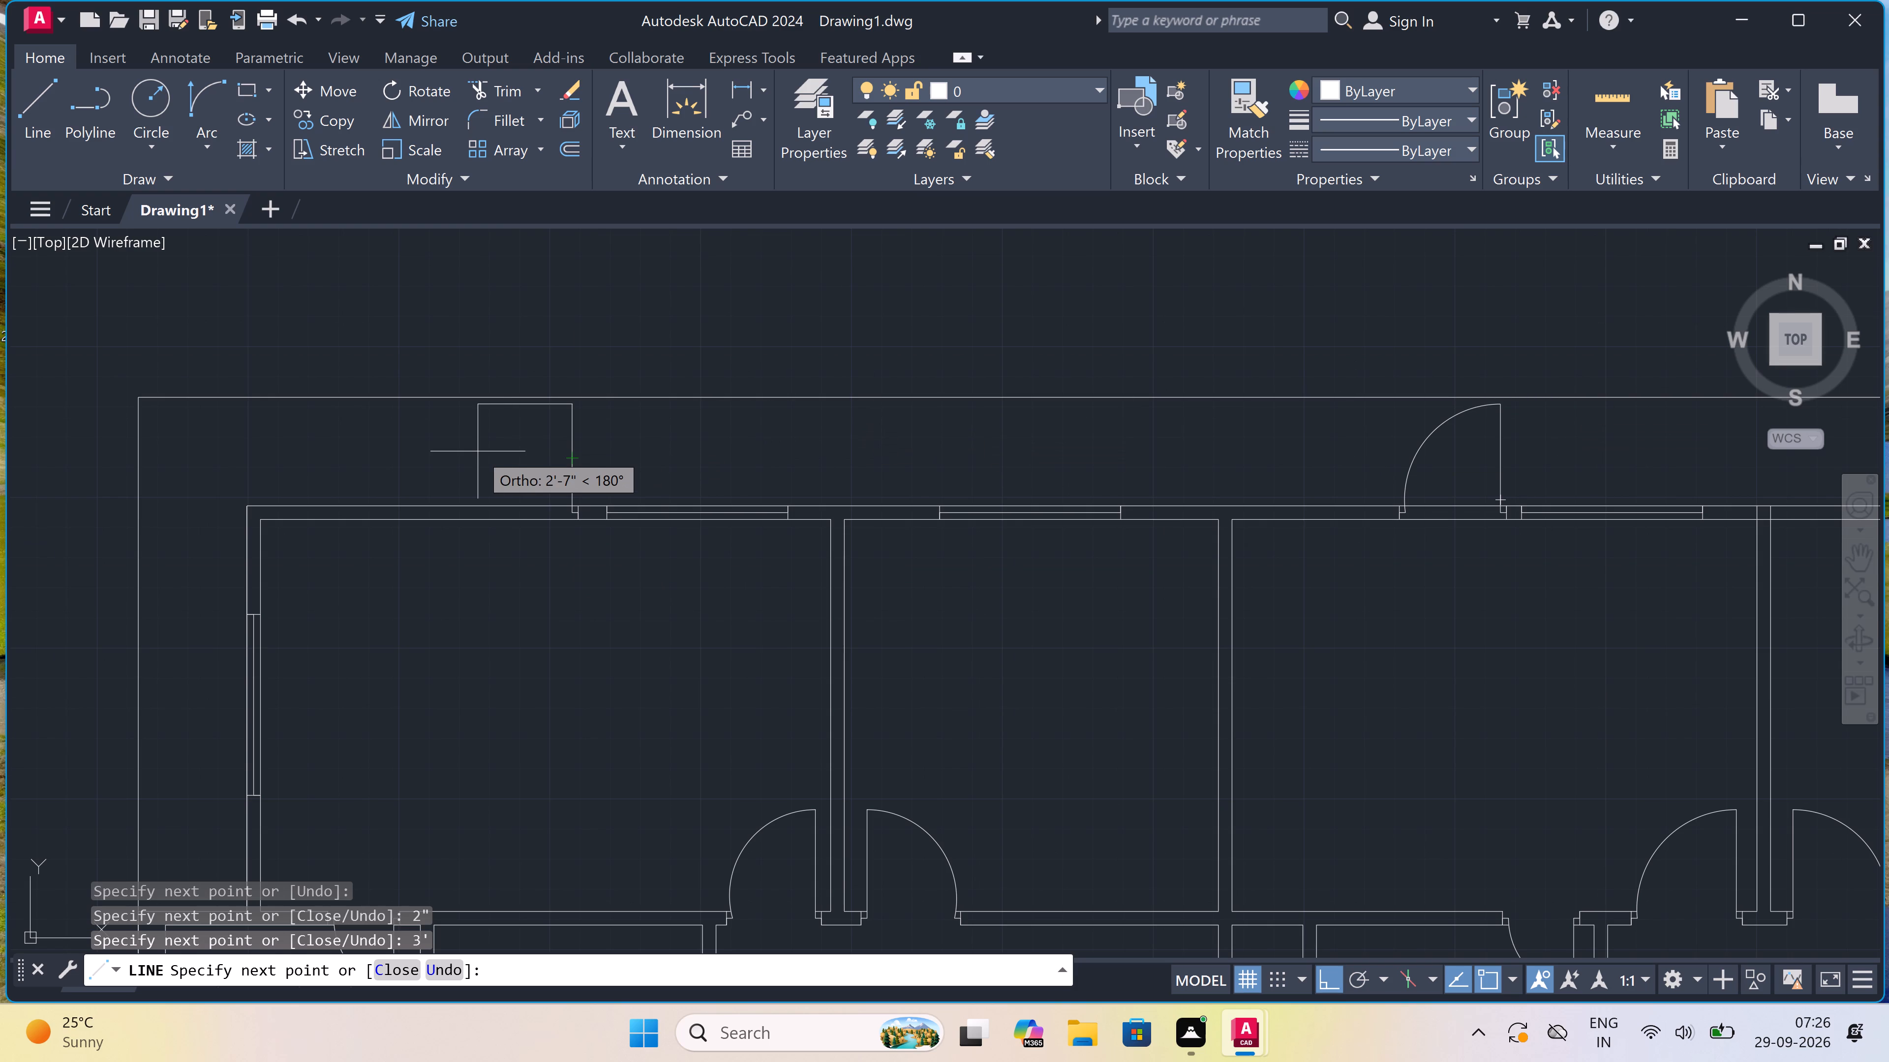
pyautogui.press('Escape')
# Draw the opposite jamb line across the north wall, west of the door leaf, with a 2" mid-wall stub pointing east.
pyautogui.scroll(2, 478, 450)
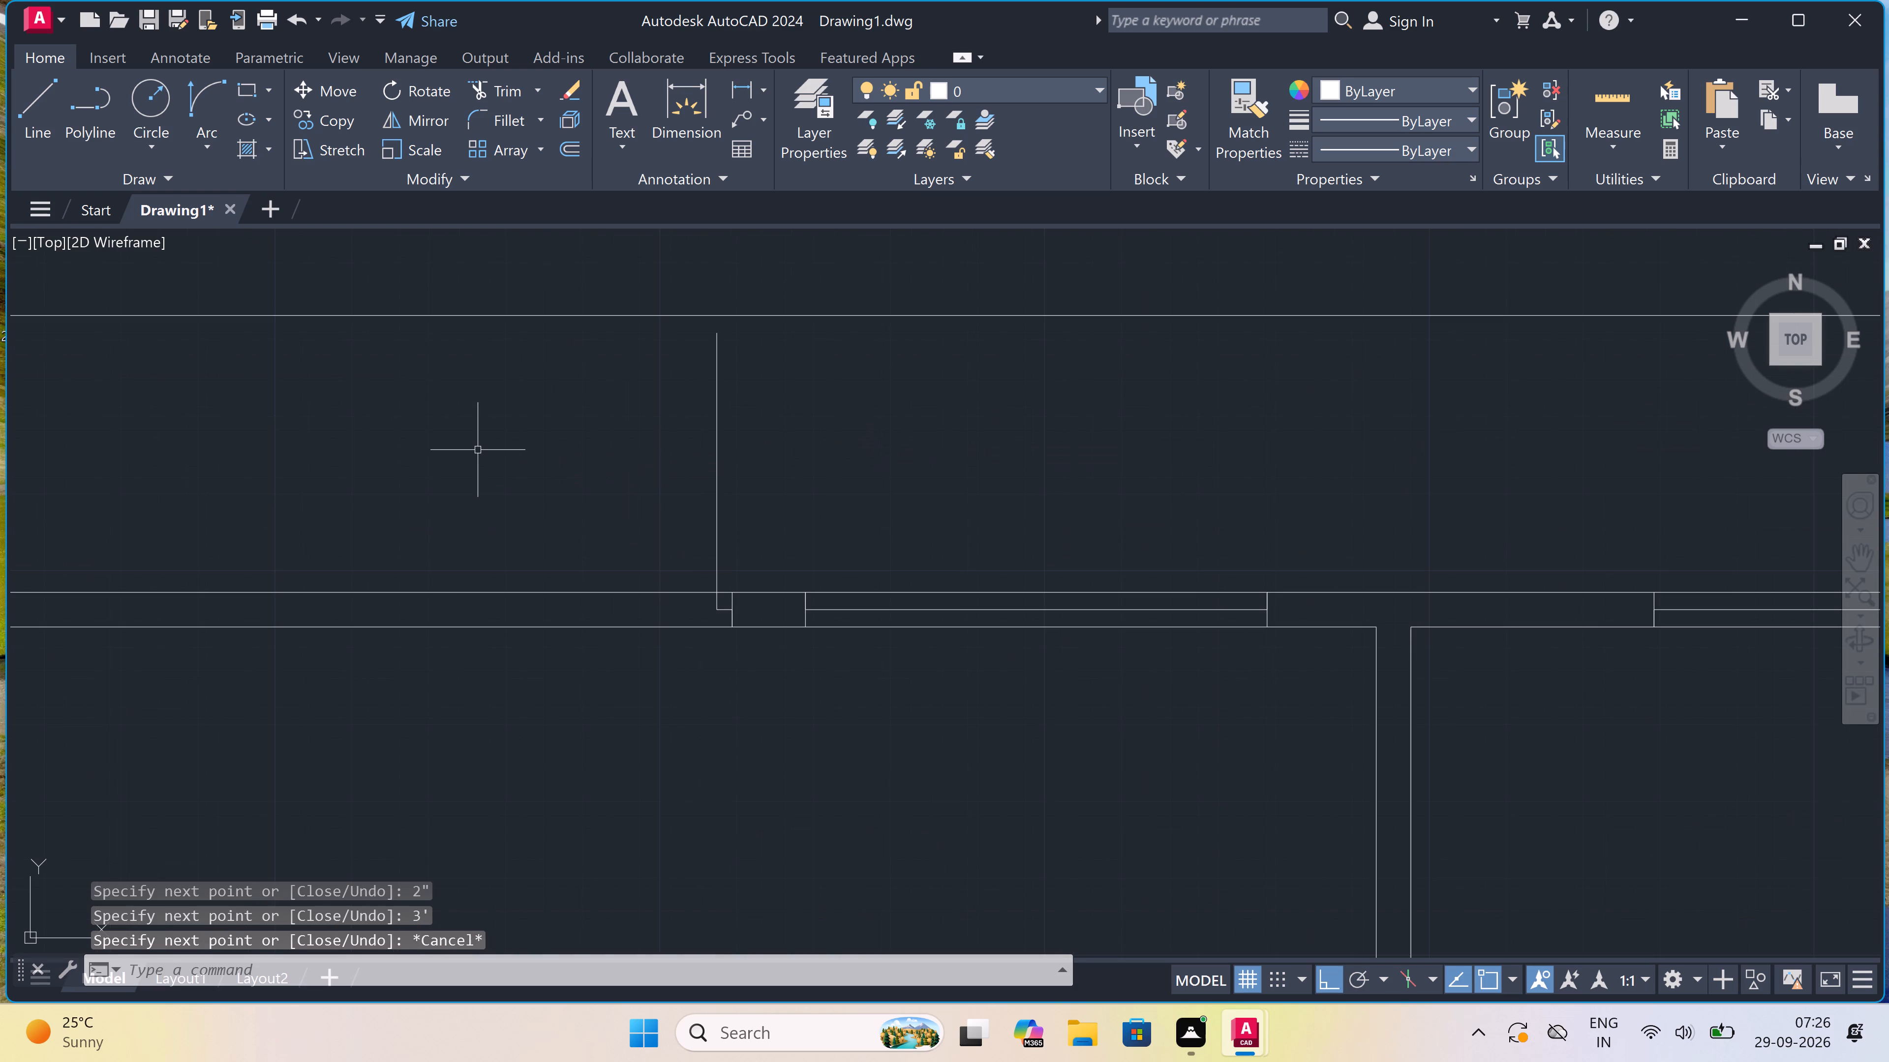
pyautogui.press('space')
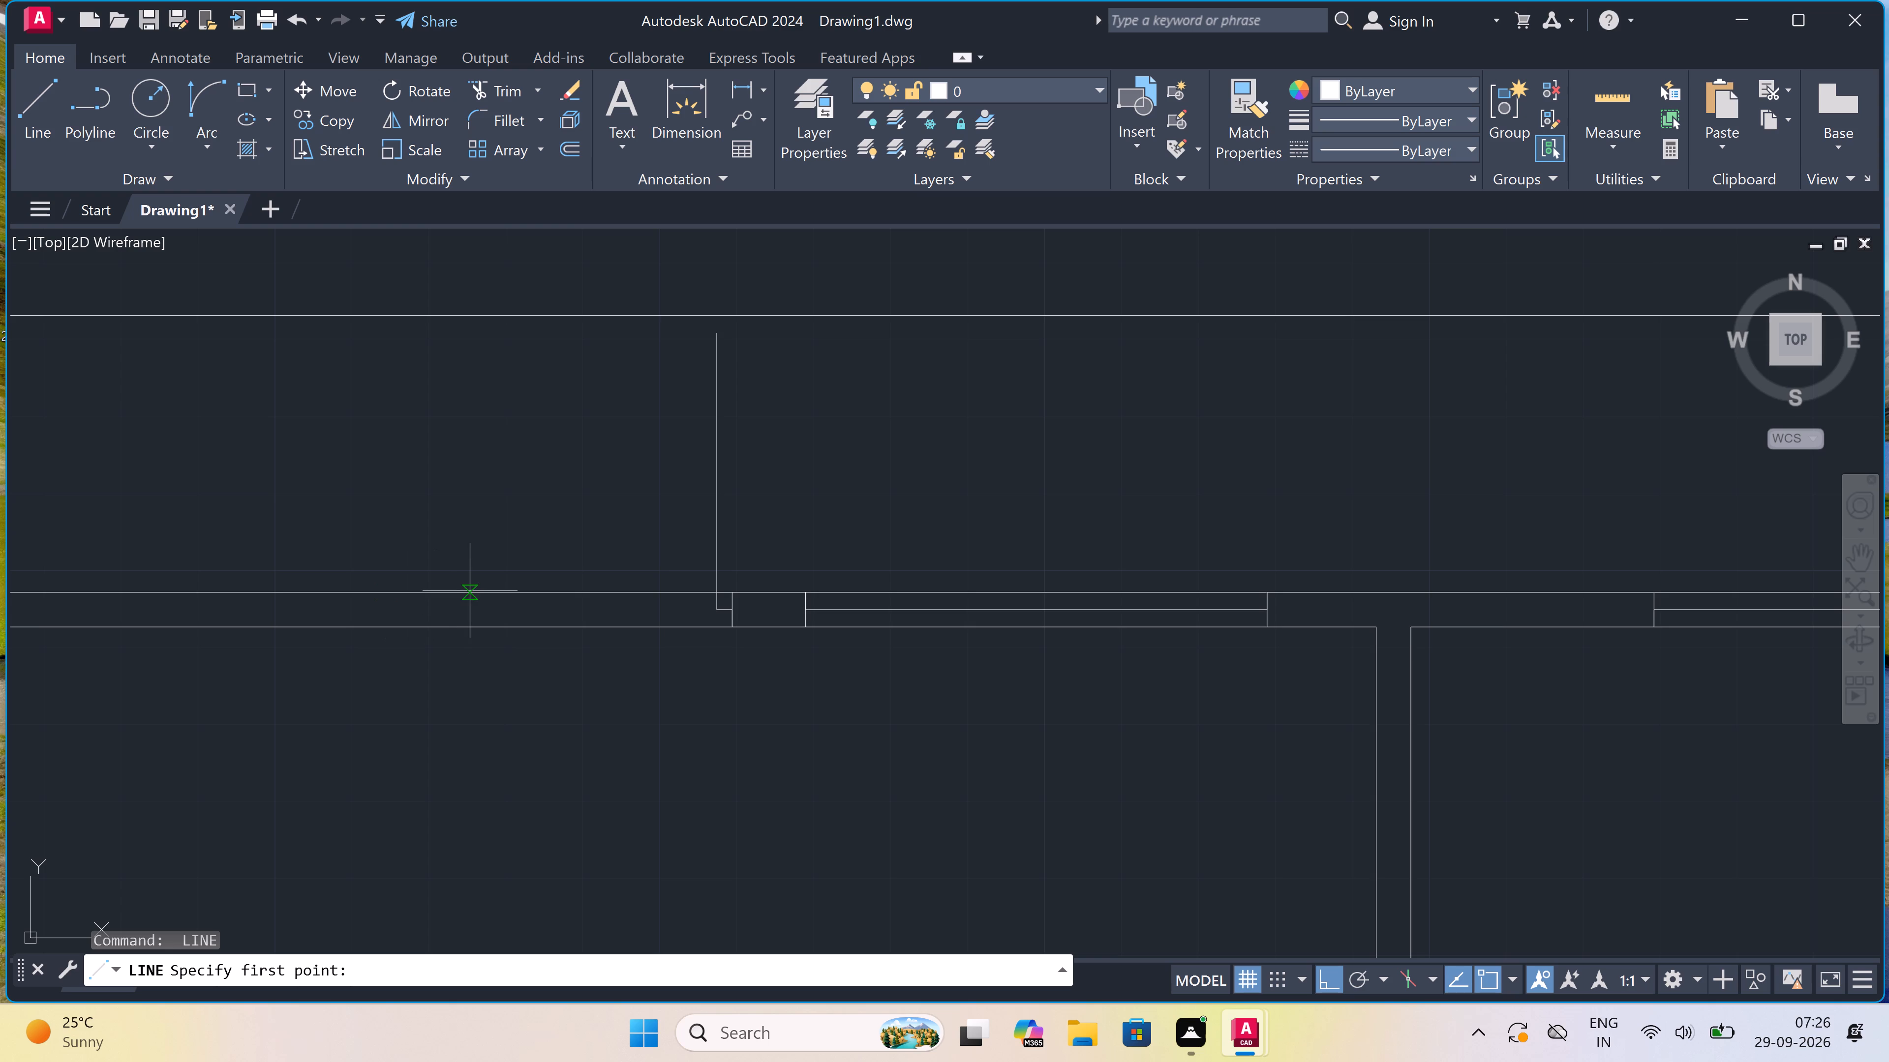
pyautogui.moveTo(470, 590); pyautogui.dragTo(474, 590)
pyautogui.click(472, 622)
pyautogui.scroll(2, 482, 637)
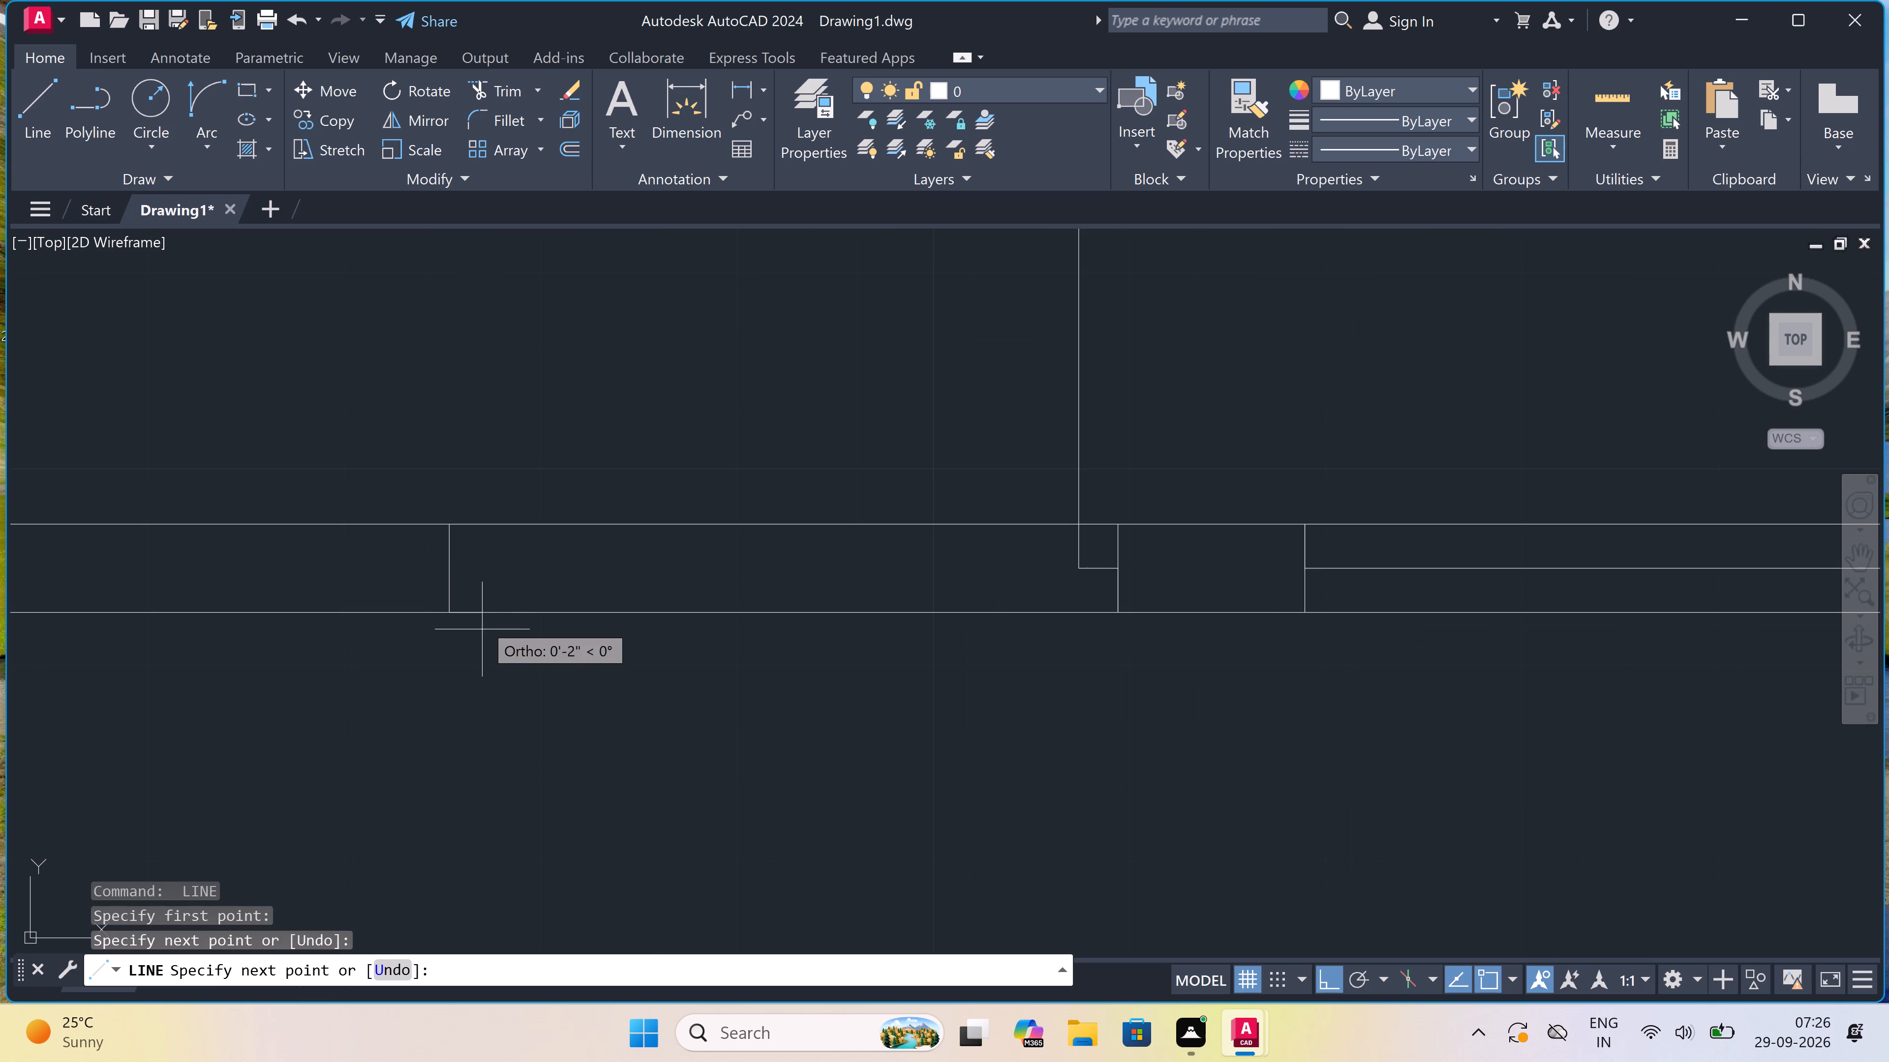
pyautogui.click(457, 563)
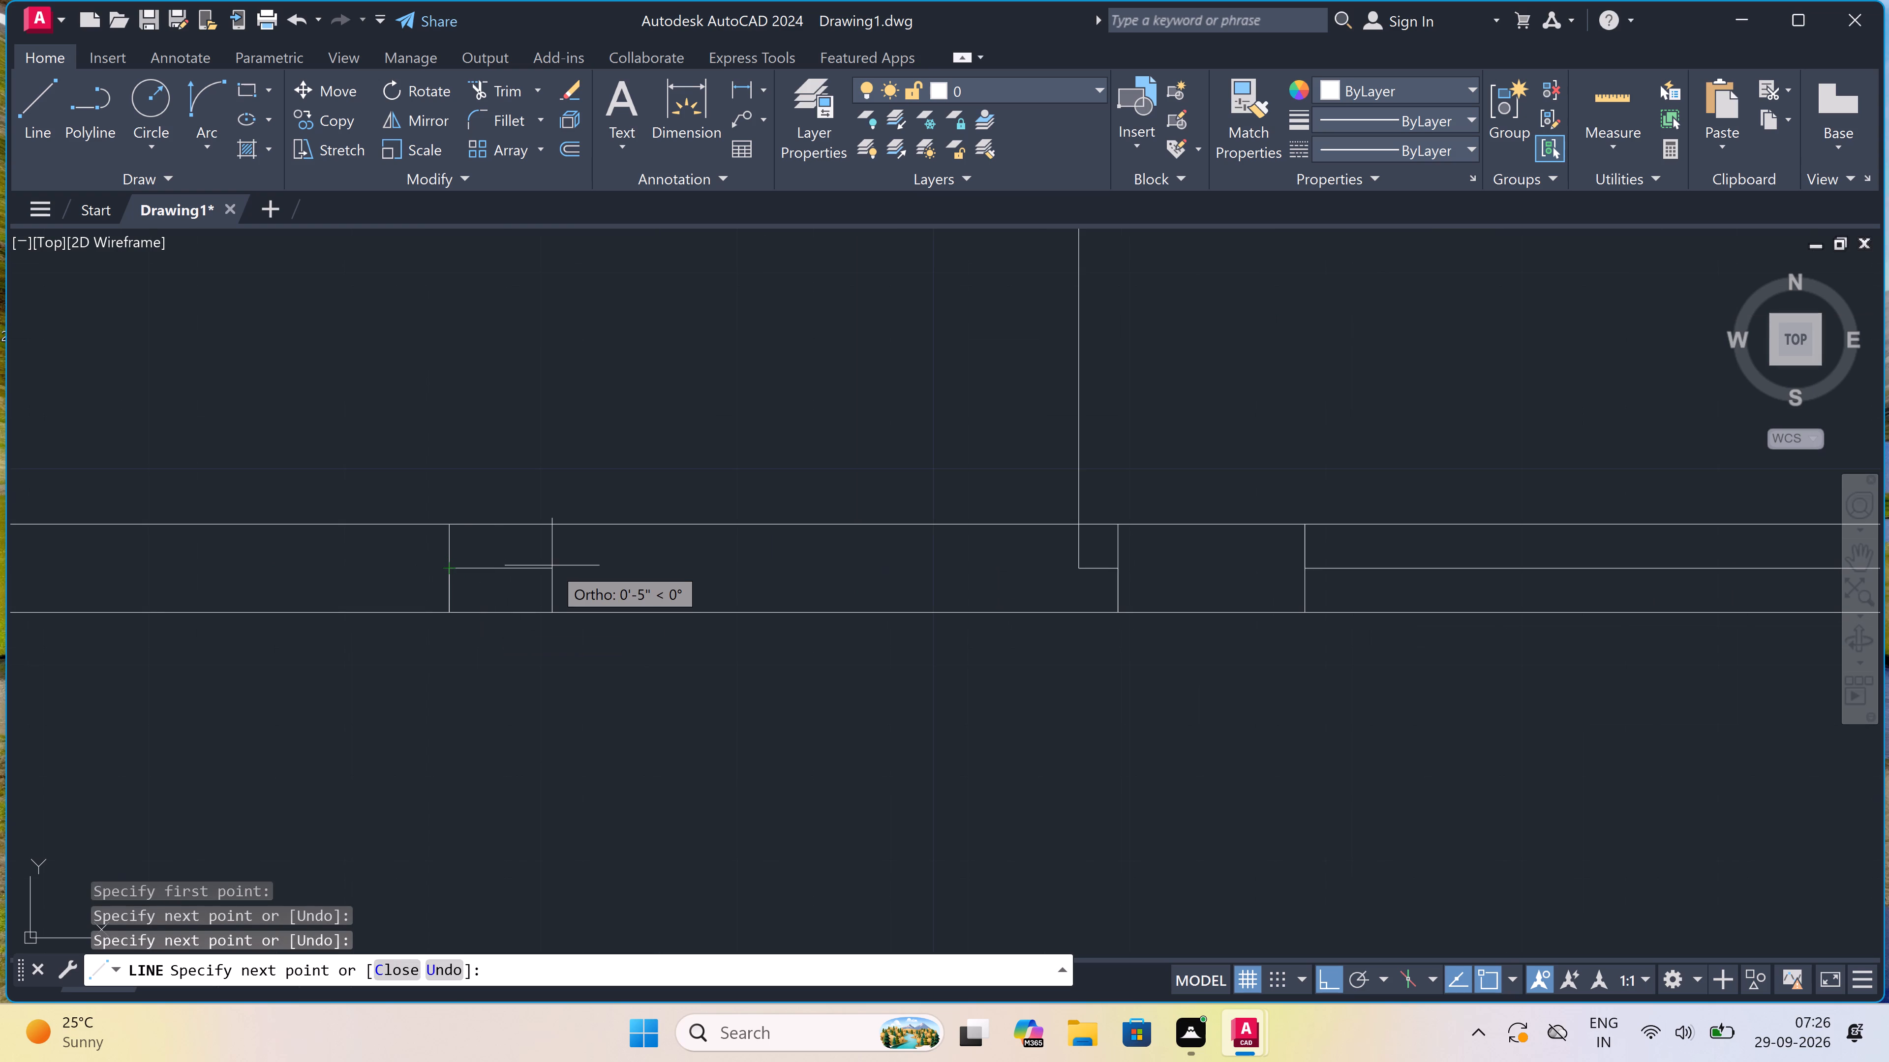
pyautogui.write('2"')
pyautogui.press('space')
pyautogui.press('Escape')
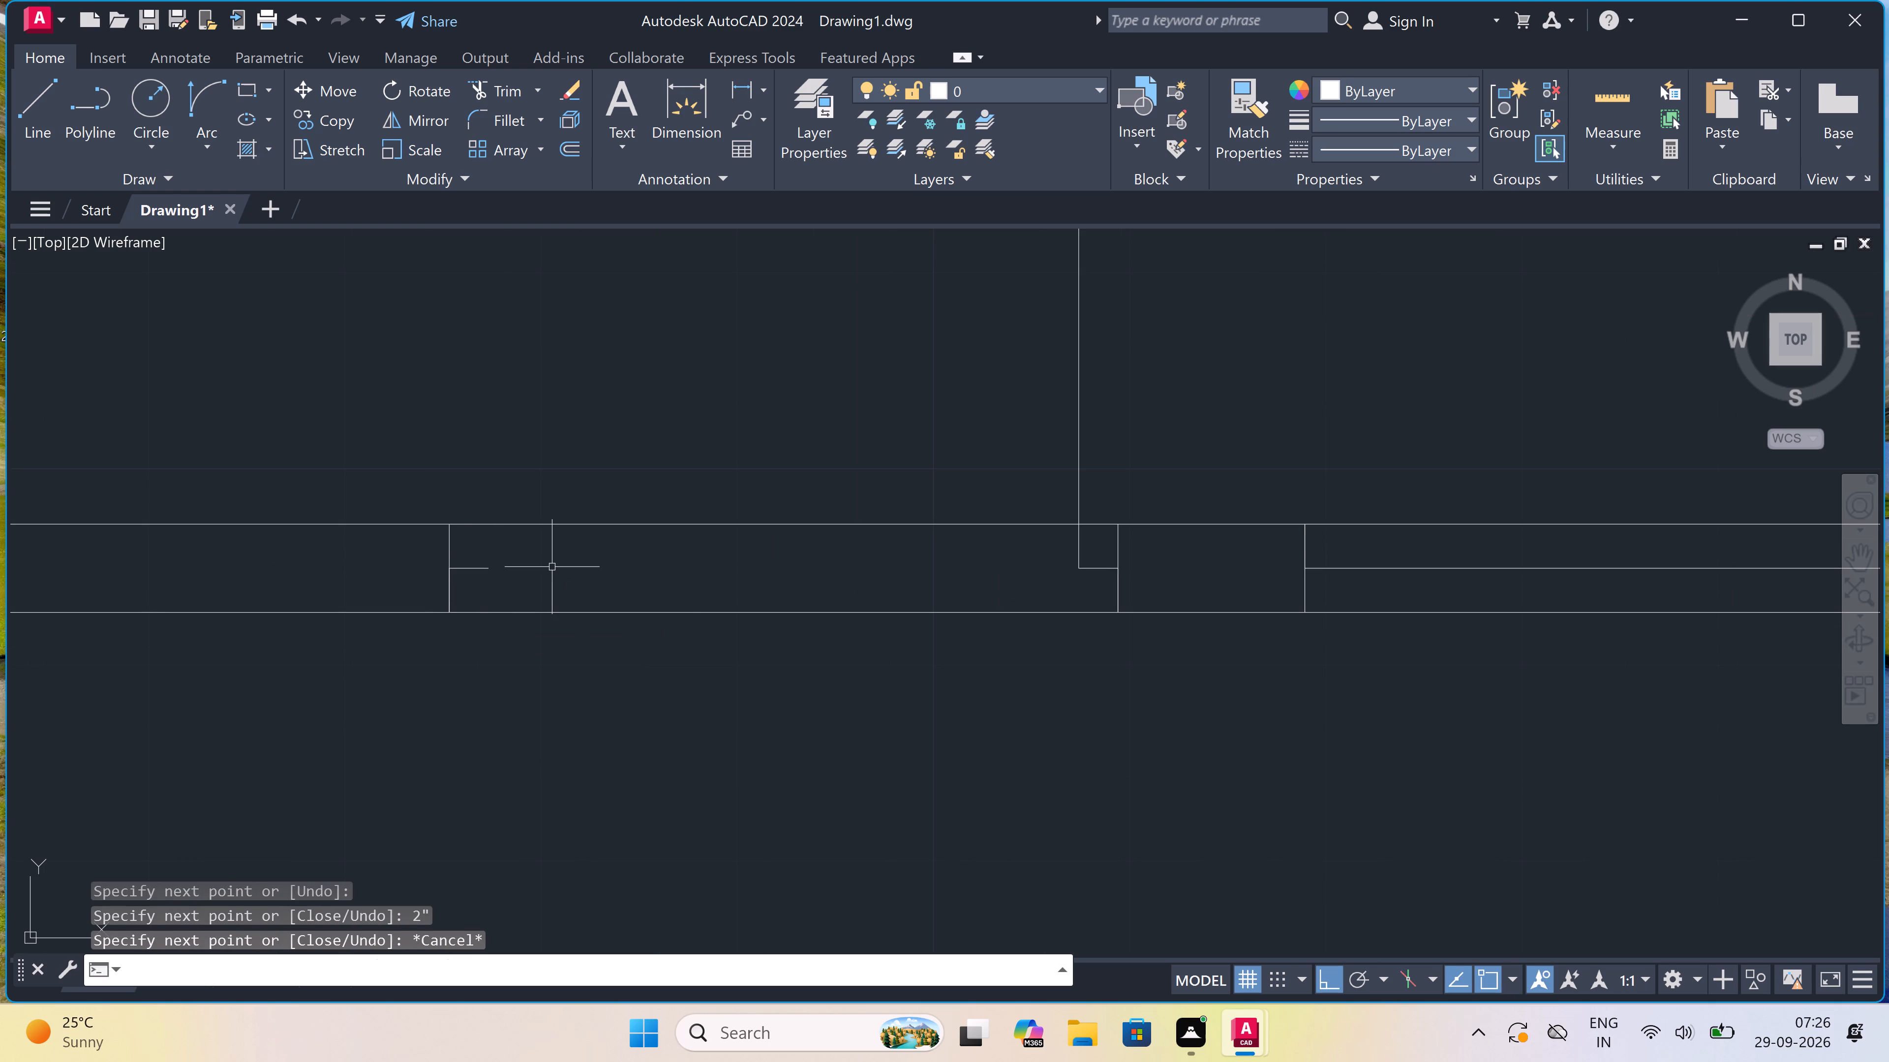
# Draw the door swing arc from the leaf's north end to the tip of the west jamb's stub, bulging northwest.
pyautogui.scroll(-2, 552, 566)
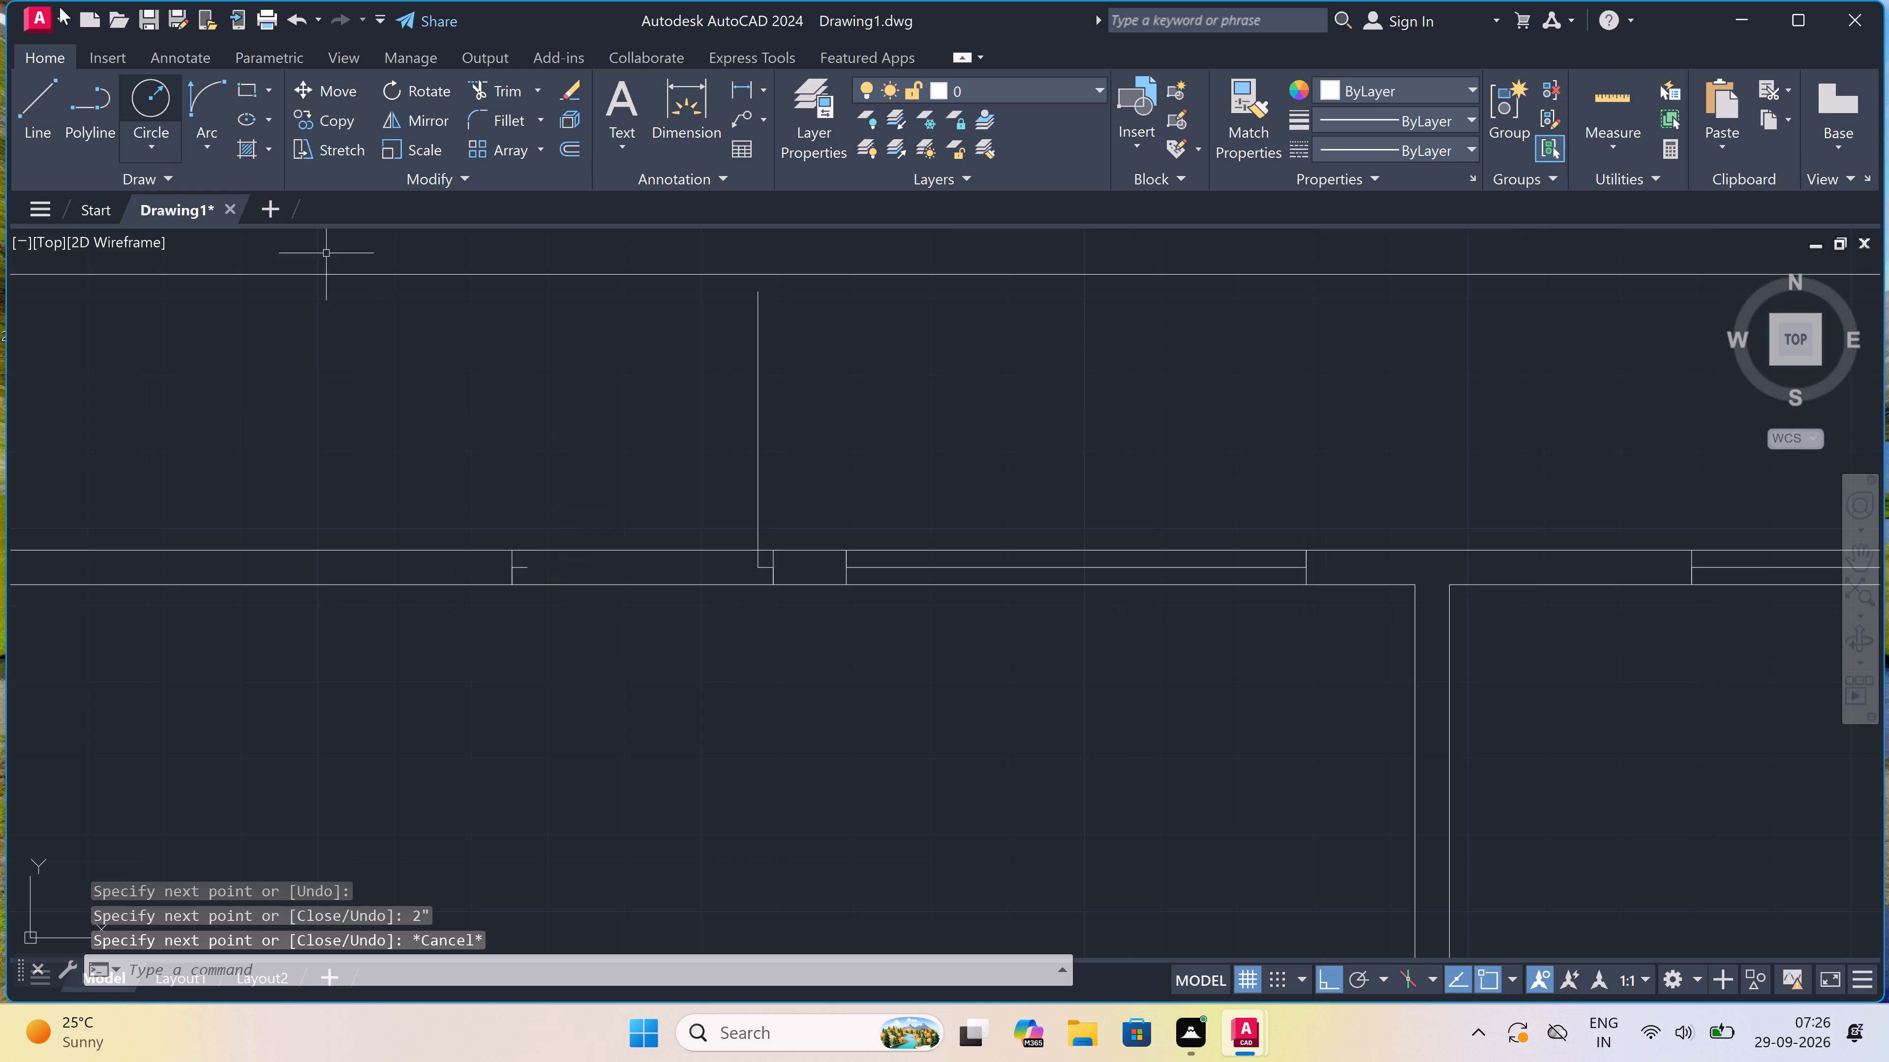
pyautogui.click(206, 108)
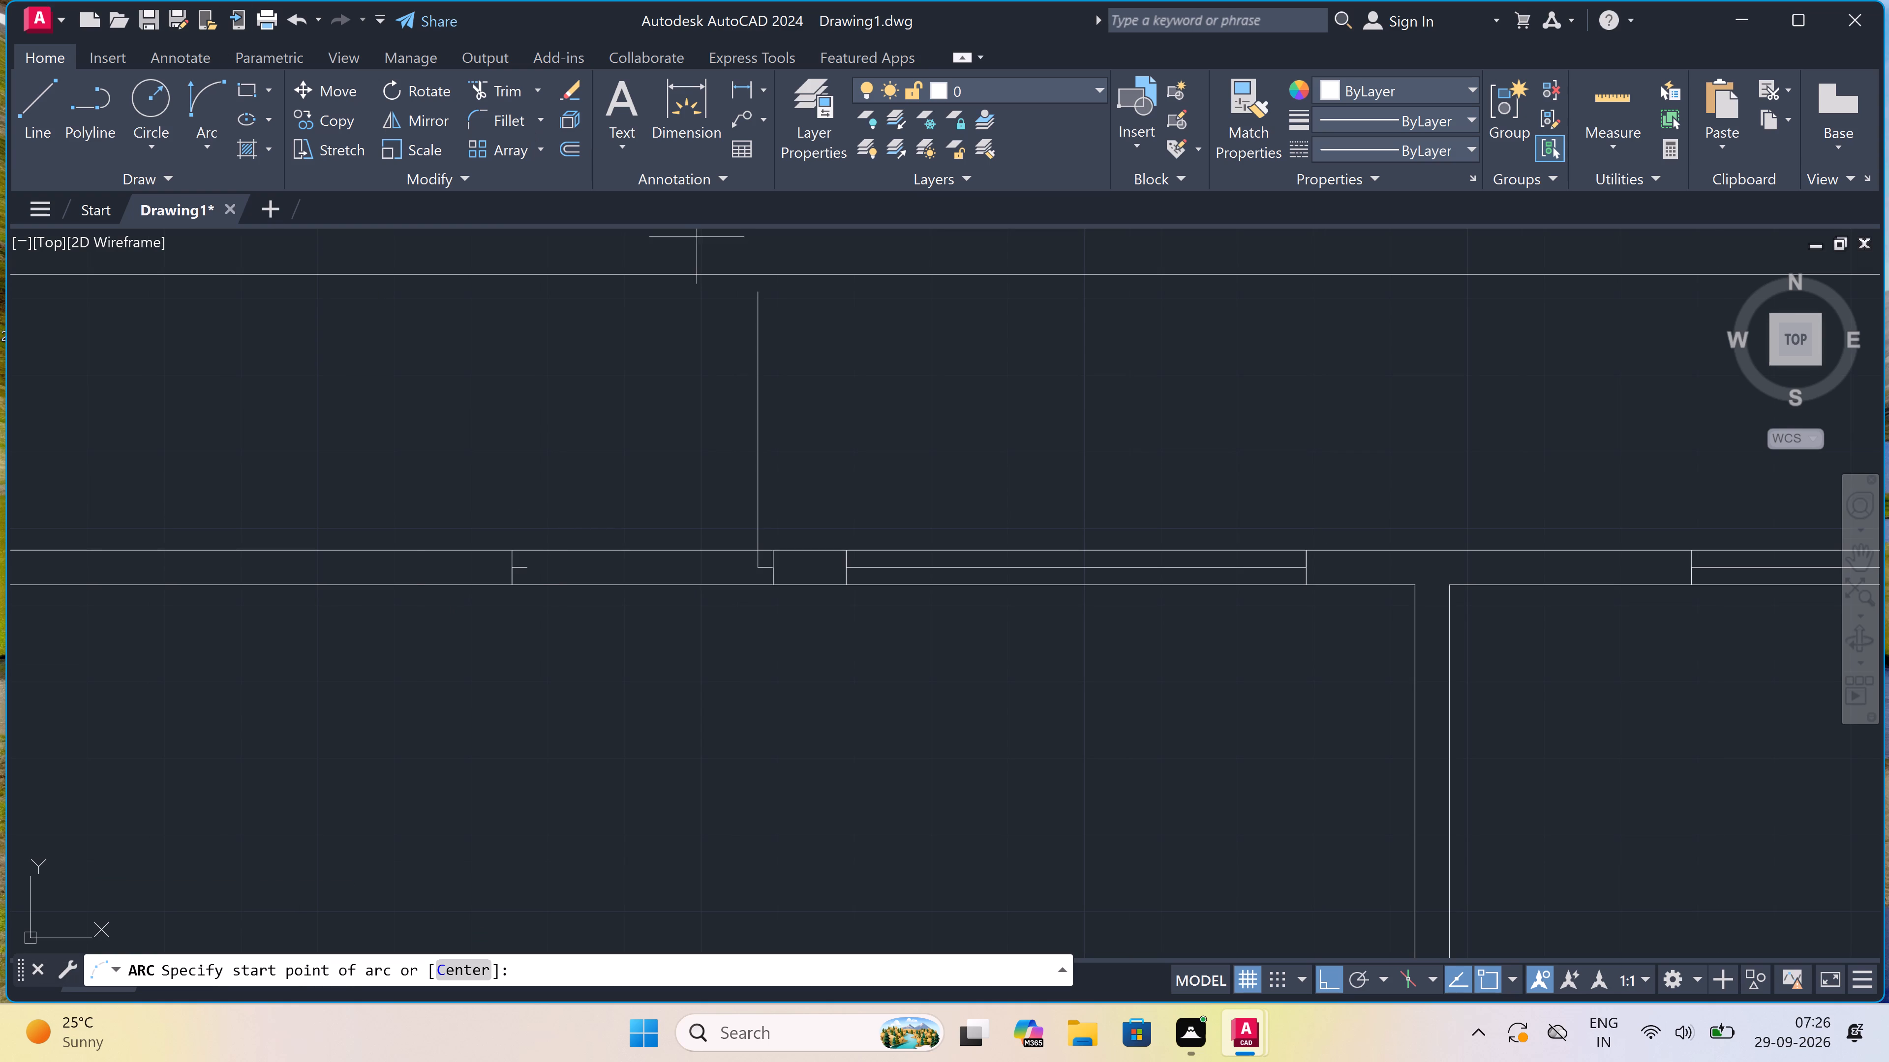
pyautogui.click(759, 291)
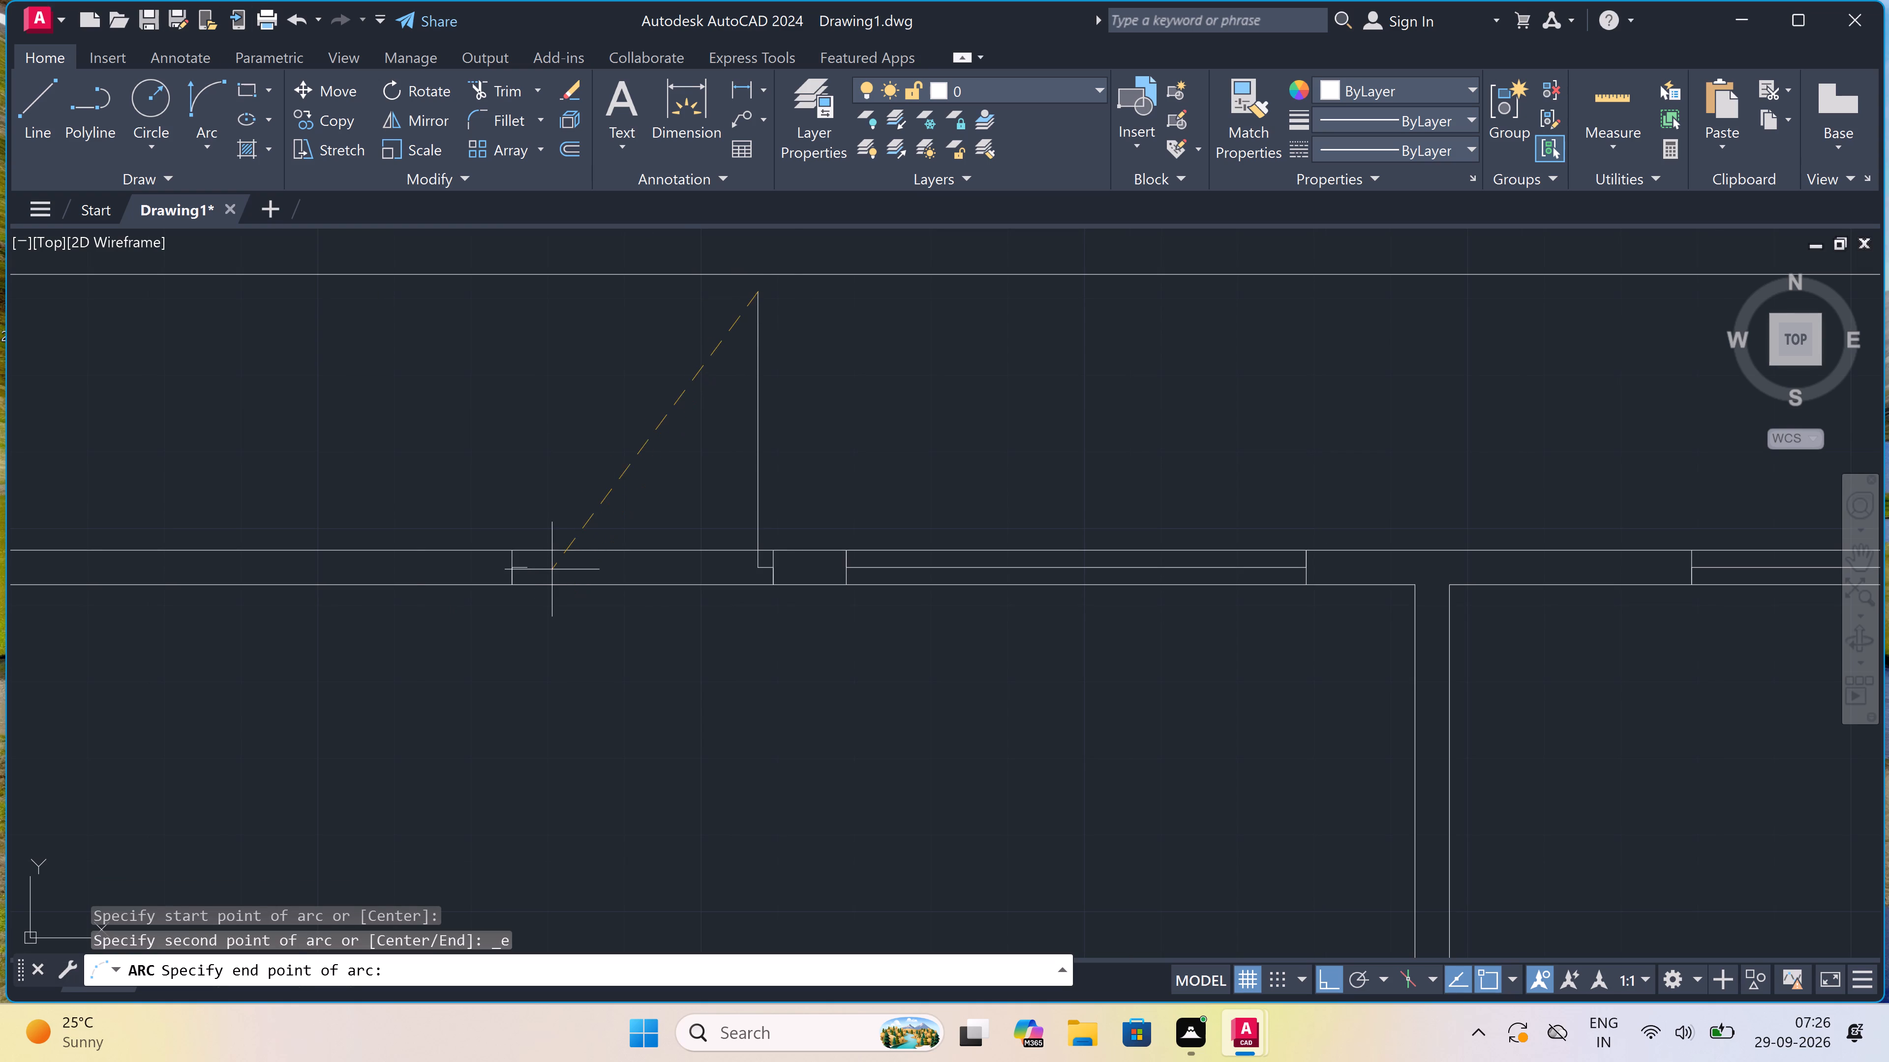
pyautogui.click(524, 571)
pyautogui.click(463, 432)
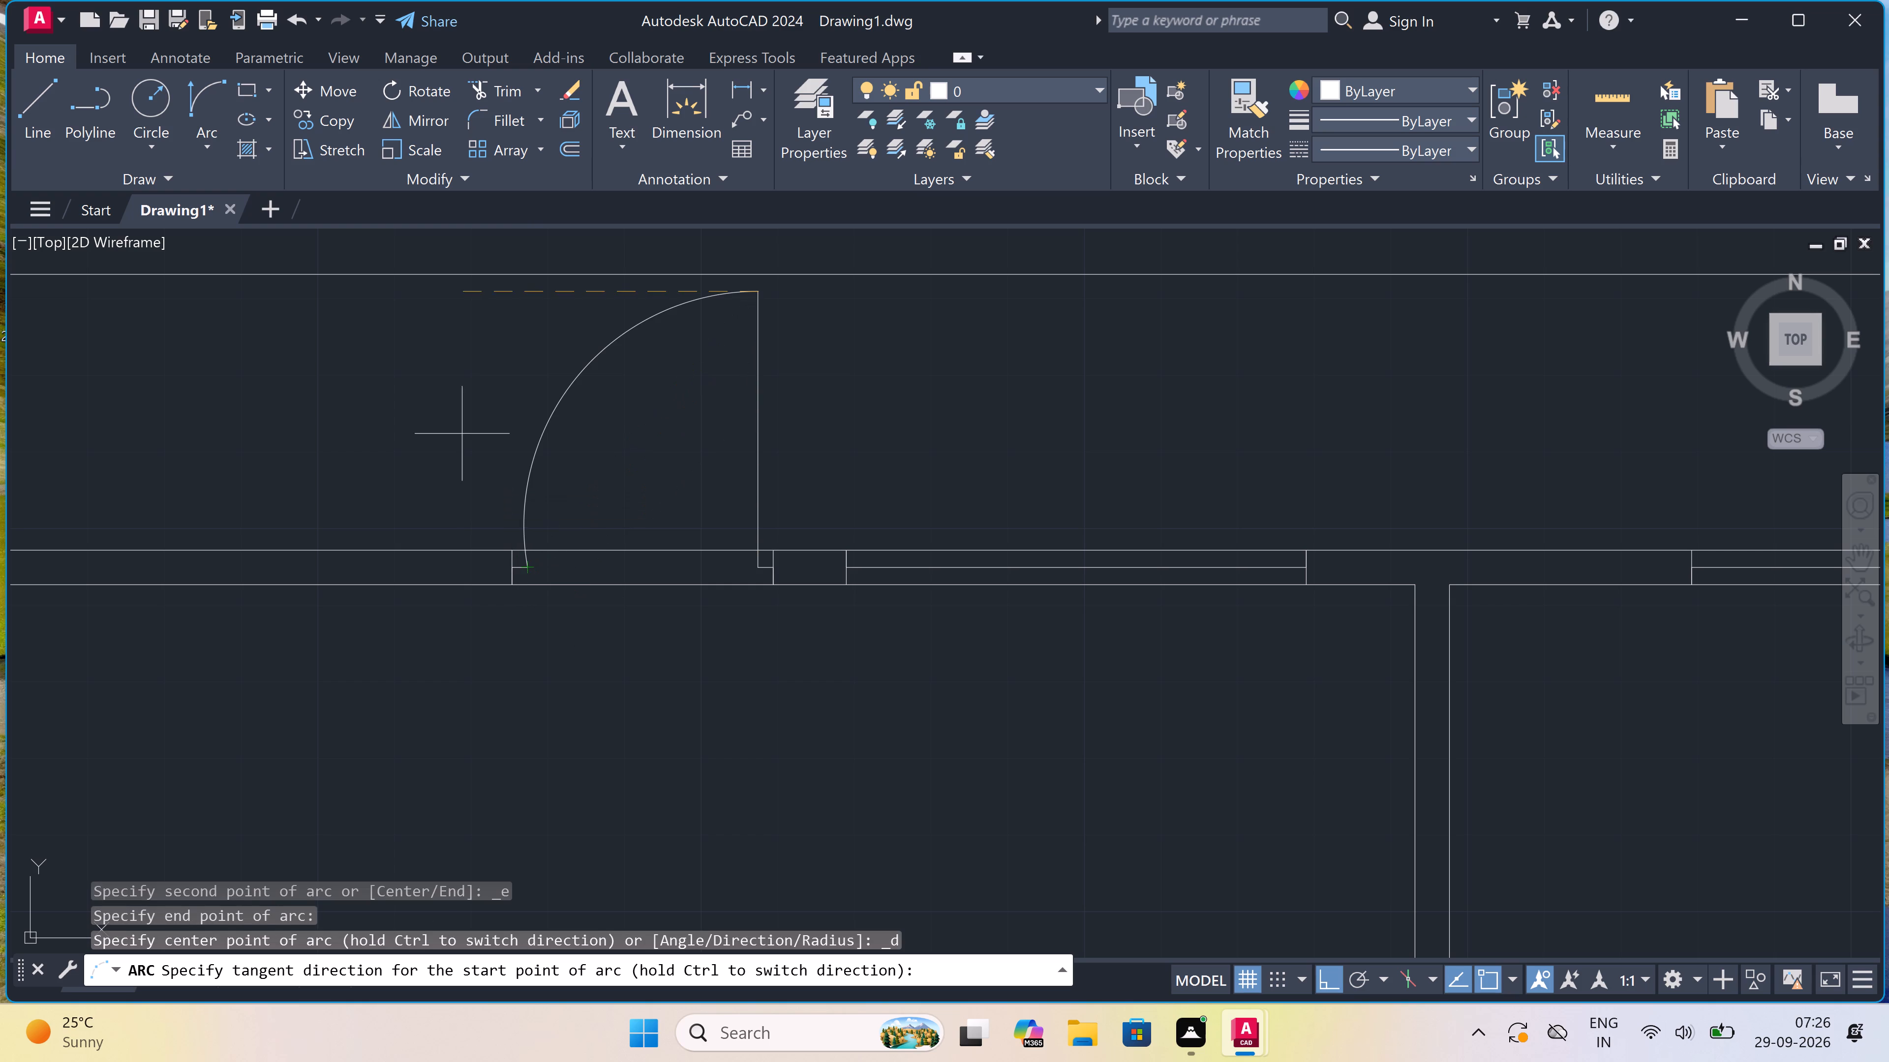
# Trim both north wall lines between the two jambs of the westernmost room's exterior door to open the doorway.
pyautogui.write('tr')
pyautogui.press('space')
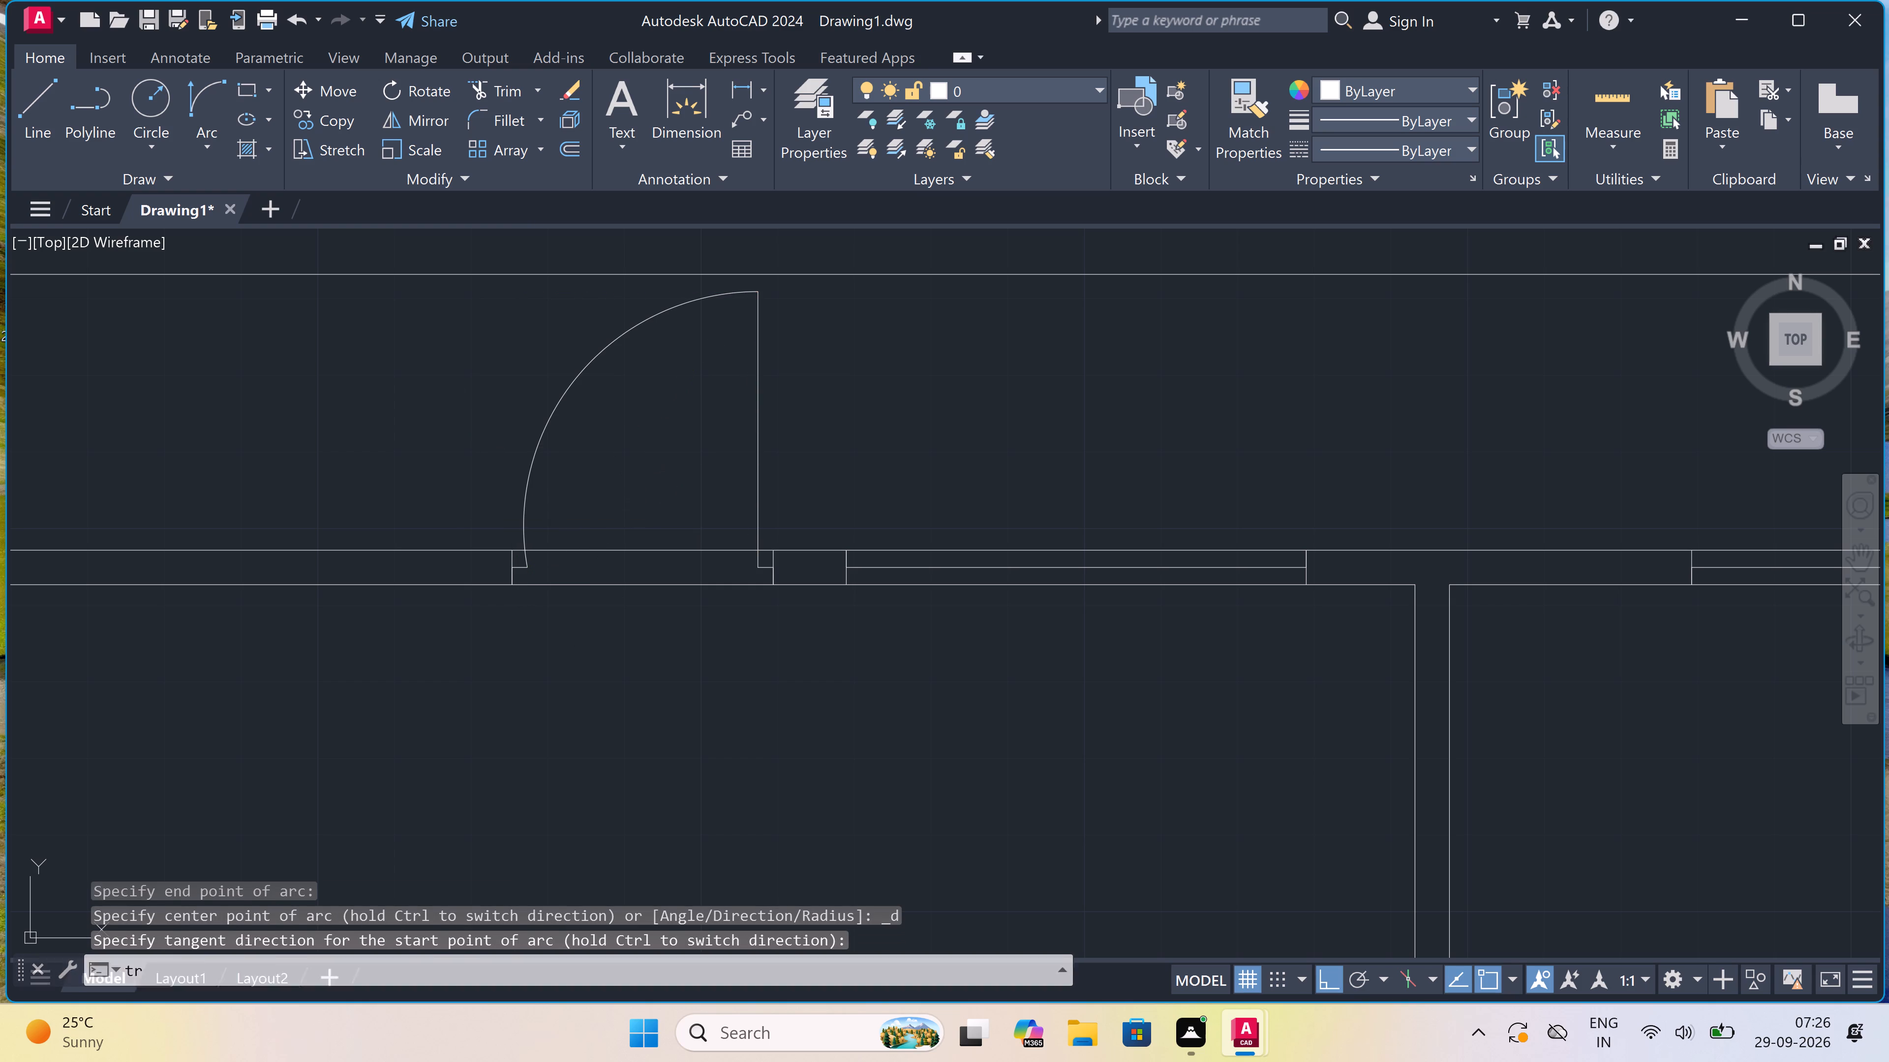
pyautogui.moveTo(701, 527); pyautogui.dragTo(711, 527)
pyautogui.moveTo(711, 738); pyautogui.dragTo(703, 734)
pyautogui.scroll(-3, 699, 623)
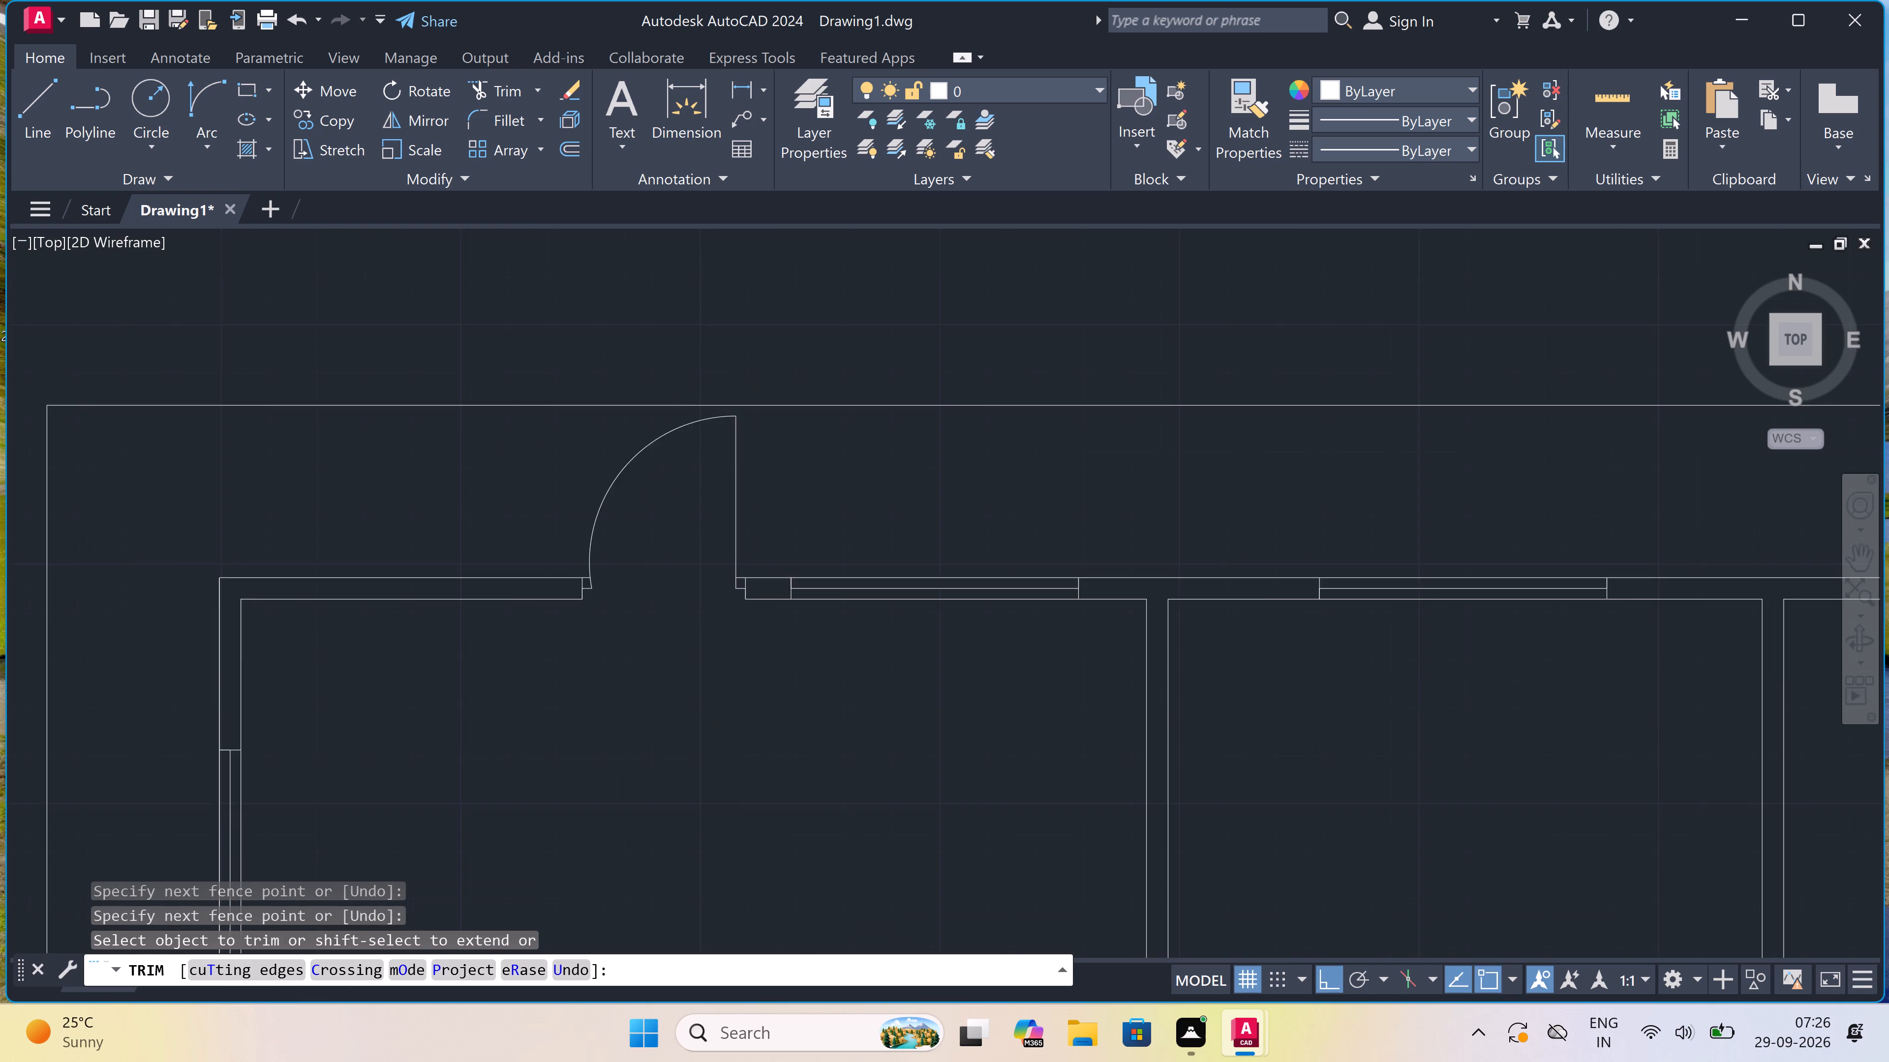
# Trim both north wall lines between the jambs of the exterior door in the third room from the west.
pyautogui.scroll(-3, 699, 623)
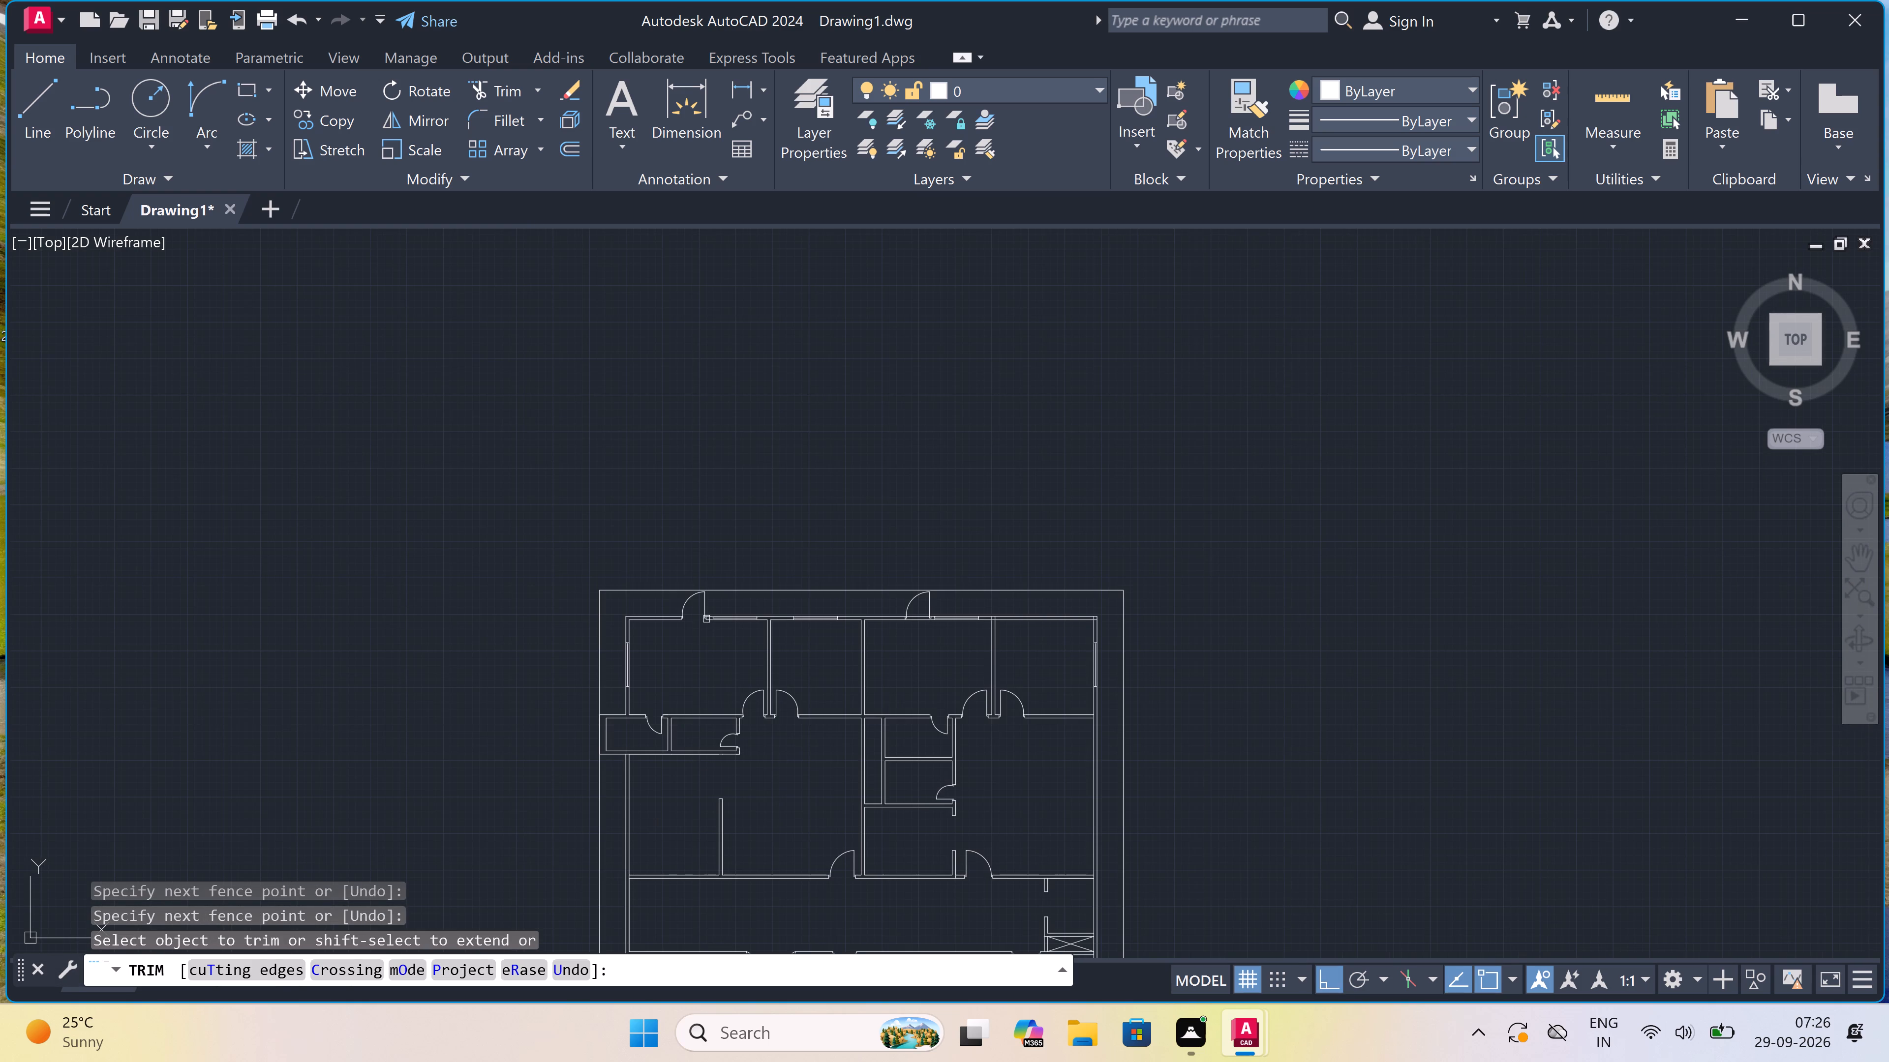
pyautogui.scroll(3, 933, 617)
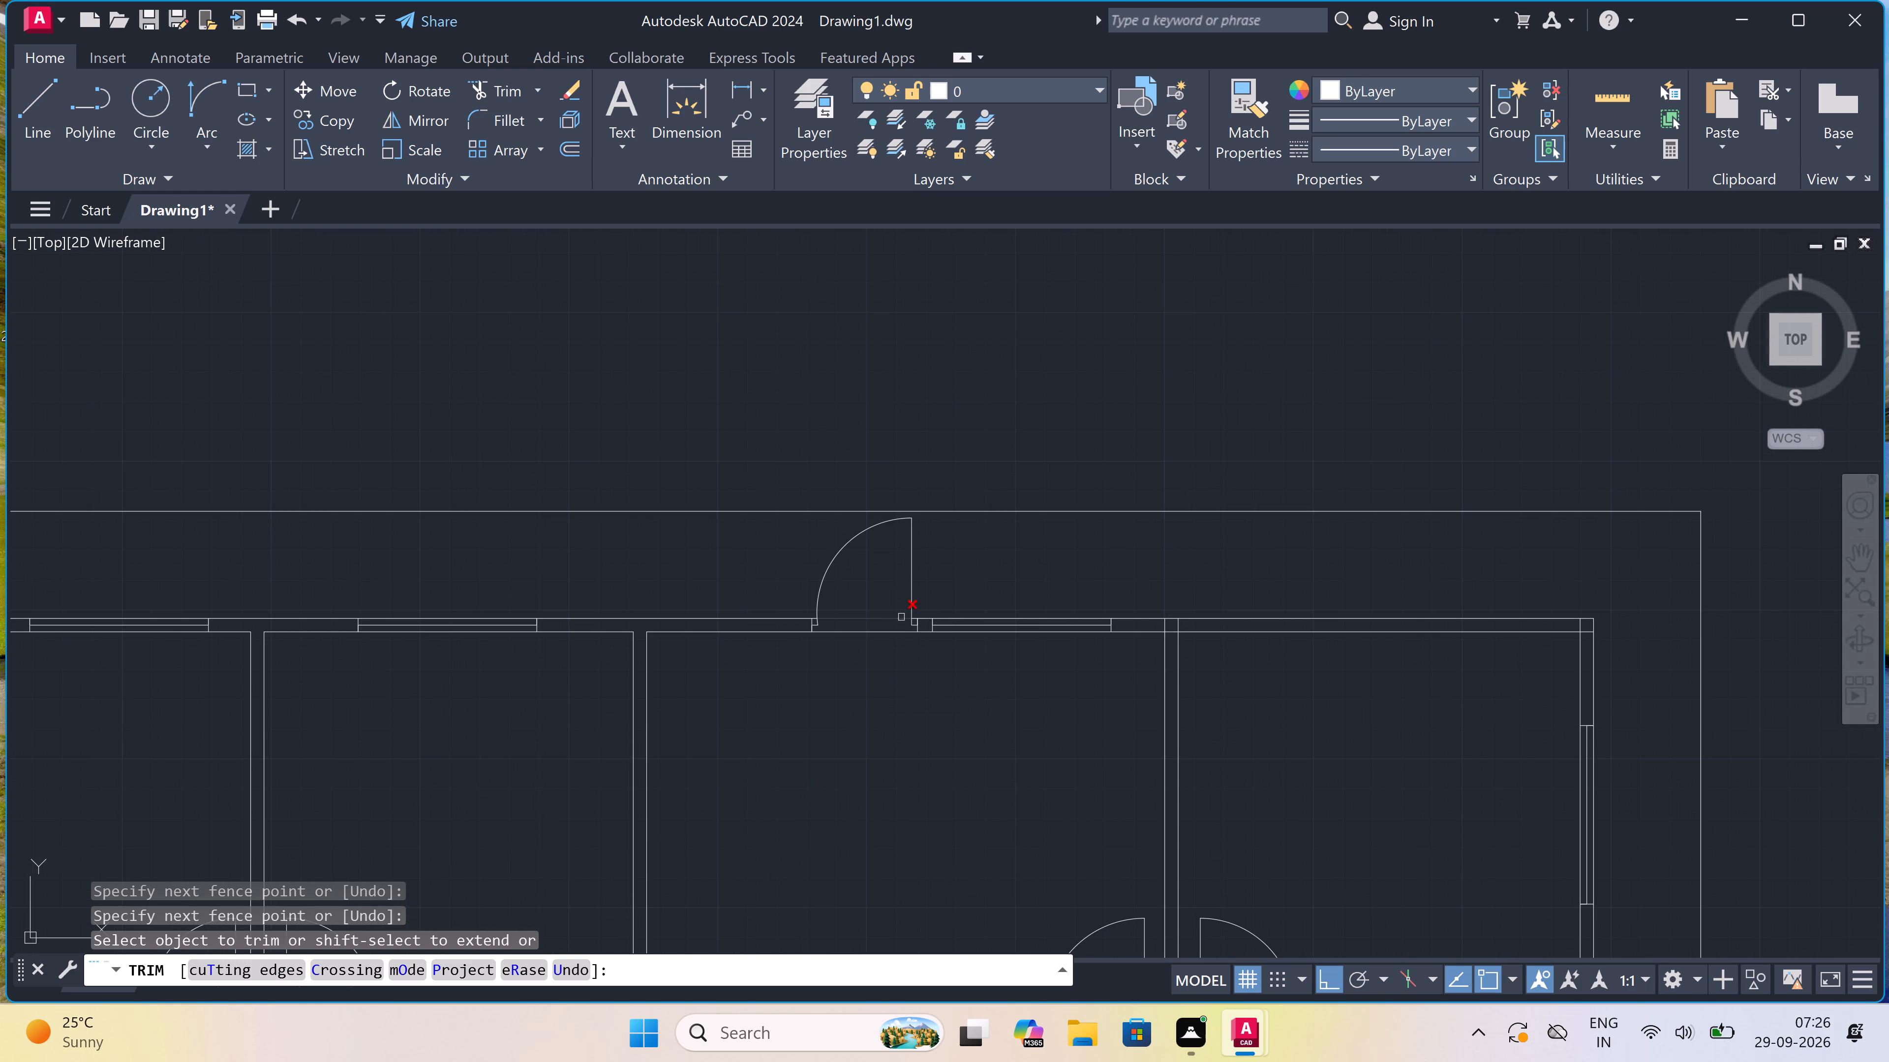
pyautogui.scroll(1, 875, 619)
pyautogui.click(869, 602)
pyautogui.click(863, 703)
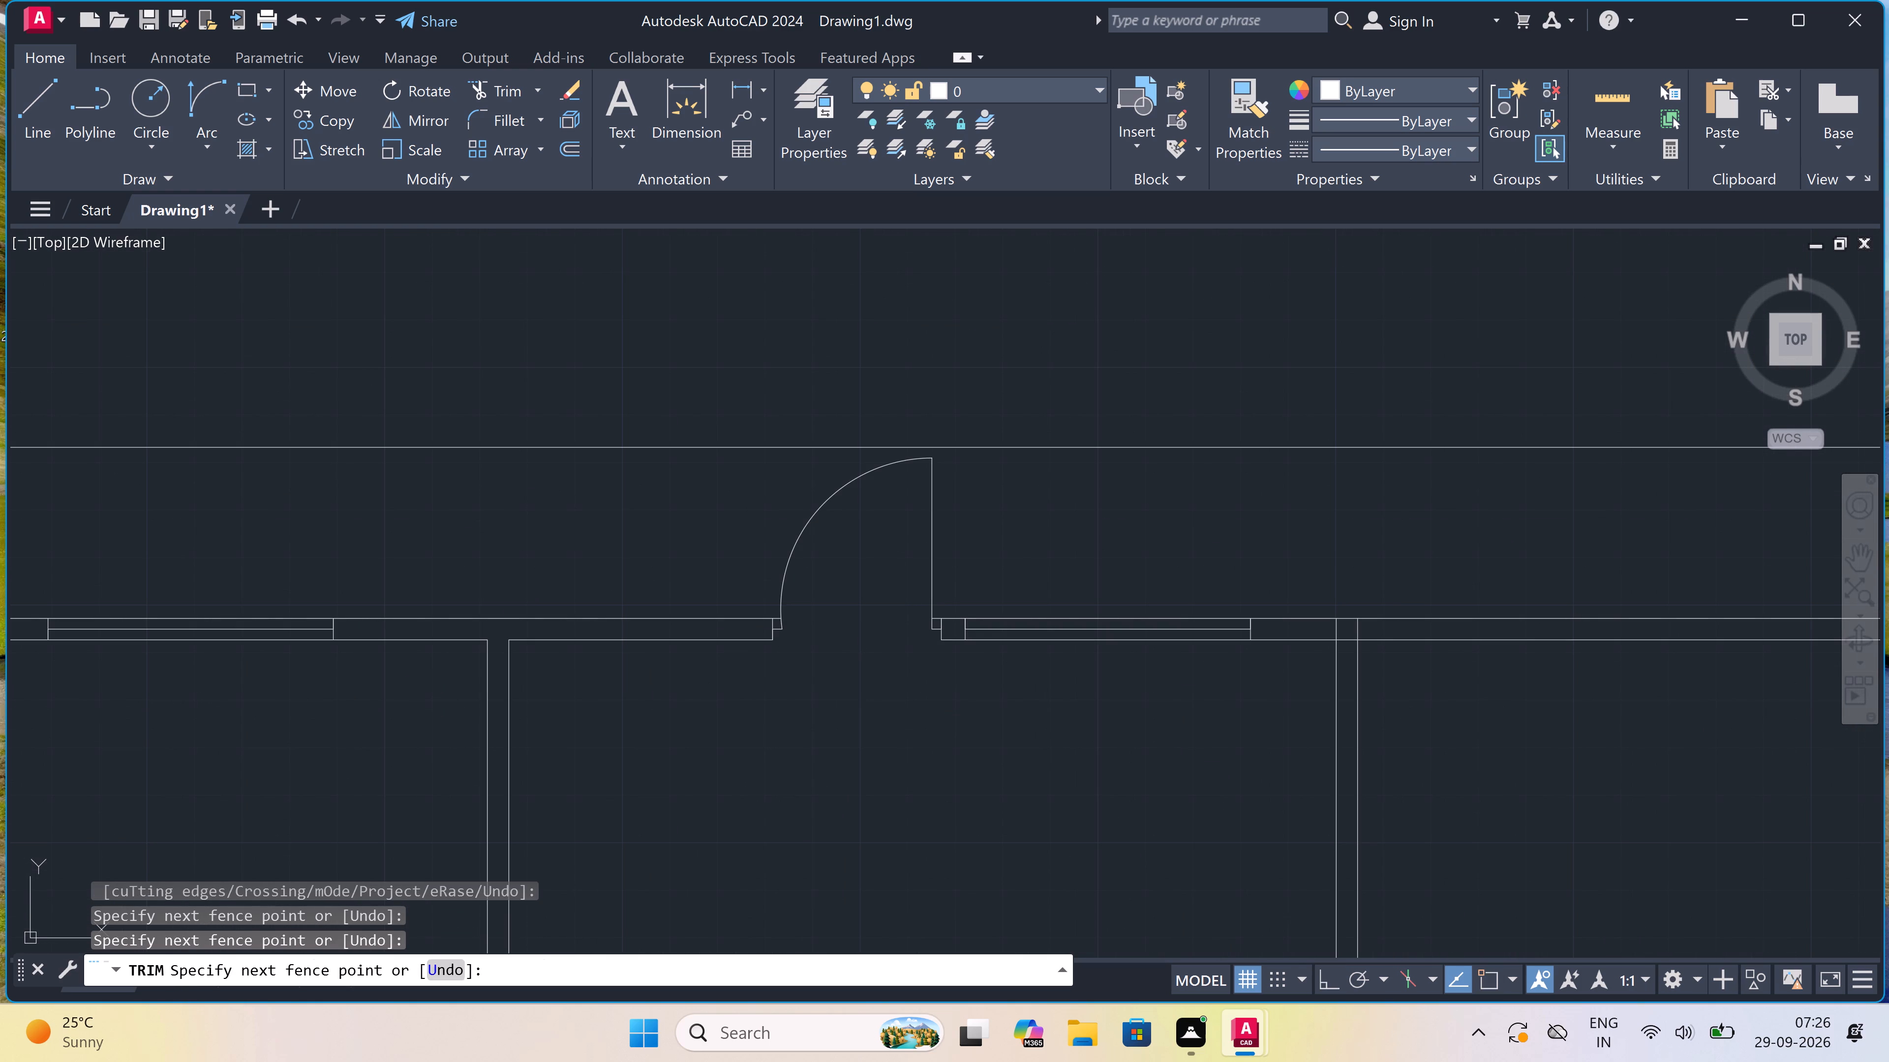
# Trim the overlapping lines where the easternmost partition meets the north wall to form a clean T-junction.
pyautogui.scroll(-3, 868, 689)
pyautogui.scroll(3, 1004, 668)
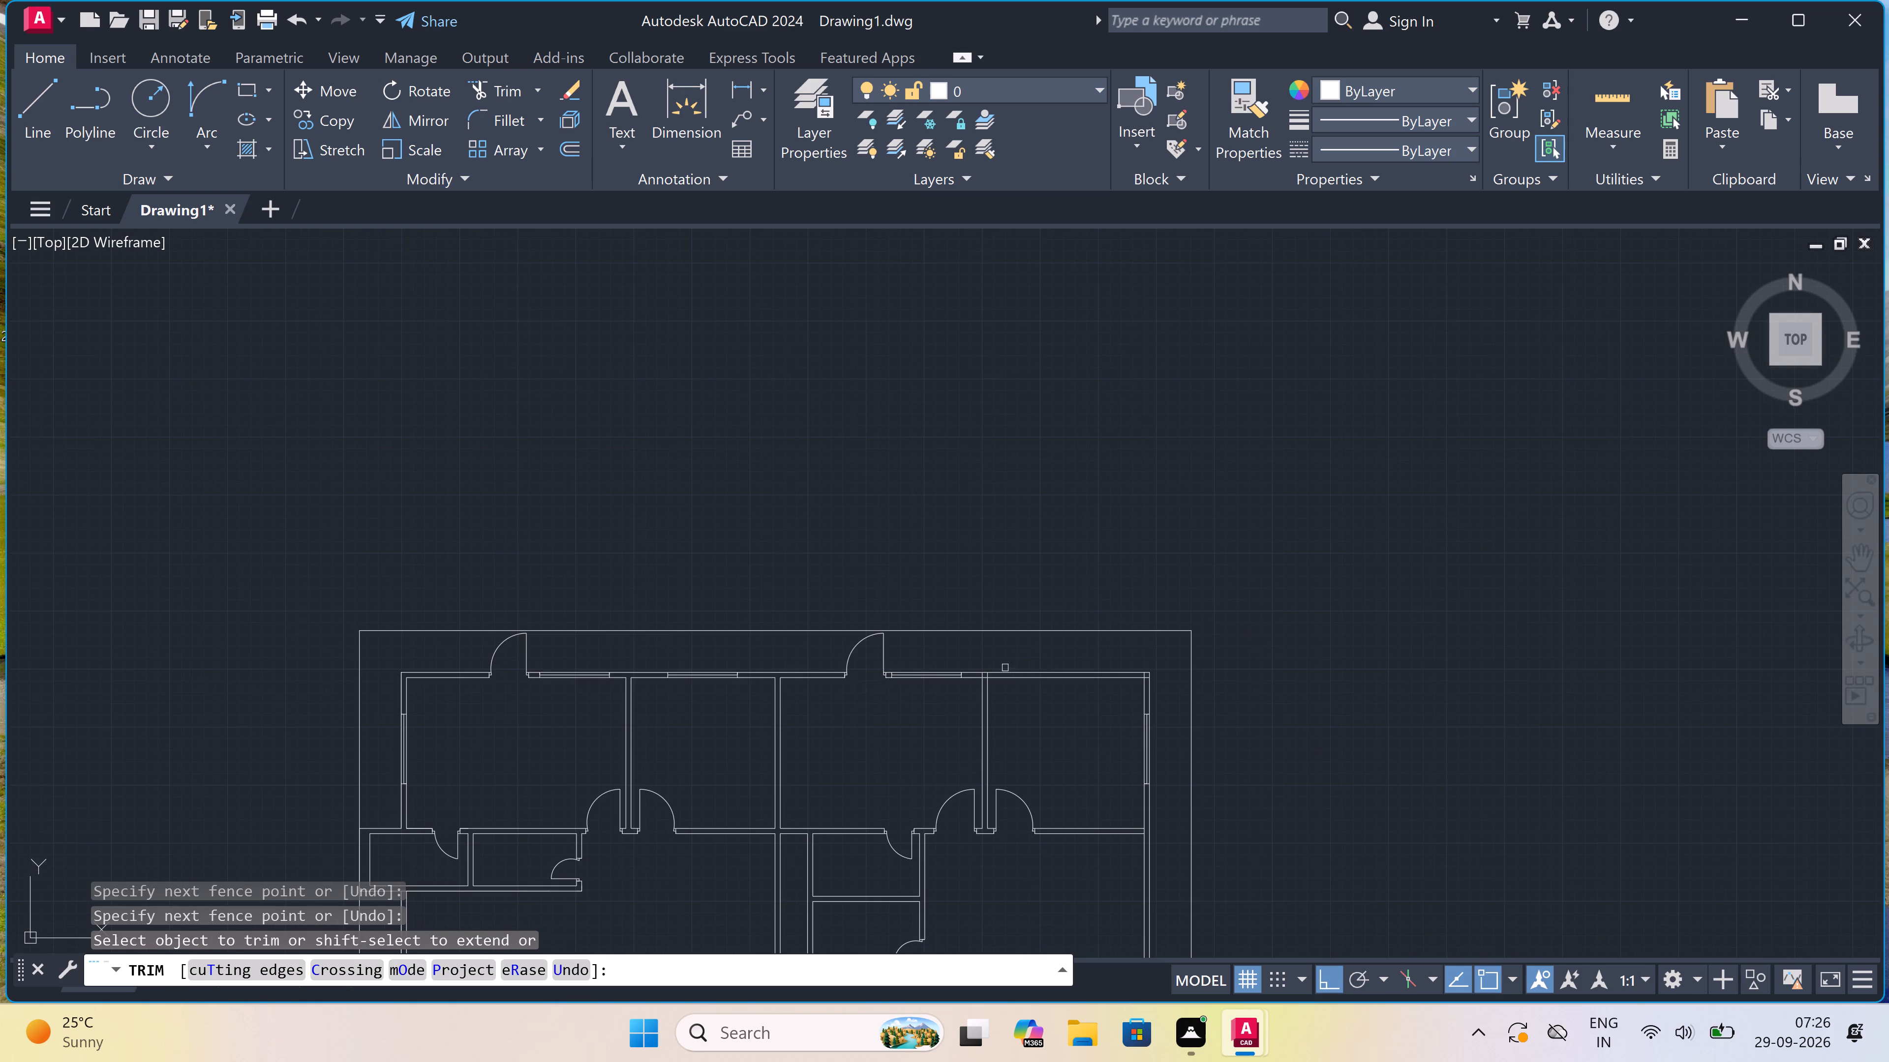
pyautogui.scroll(1, 923, 708)
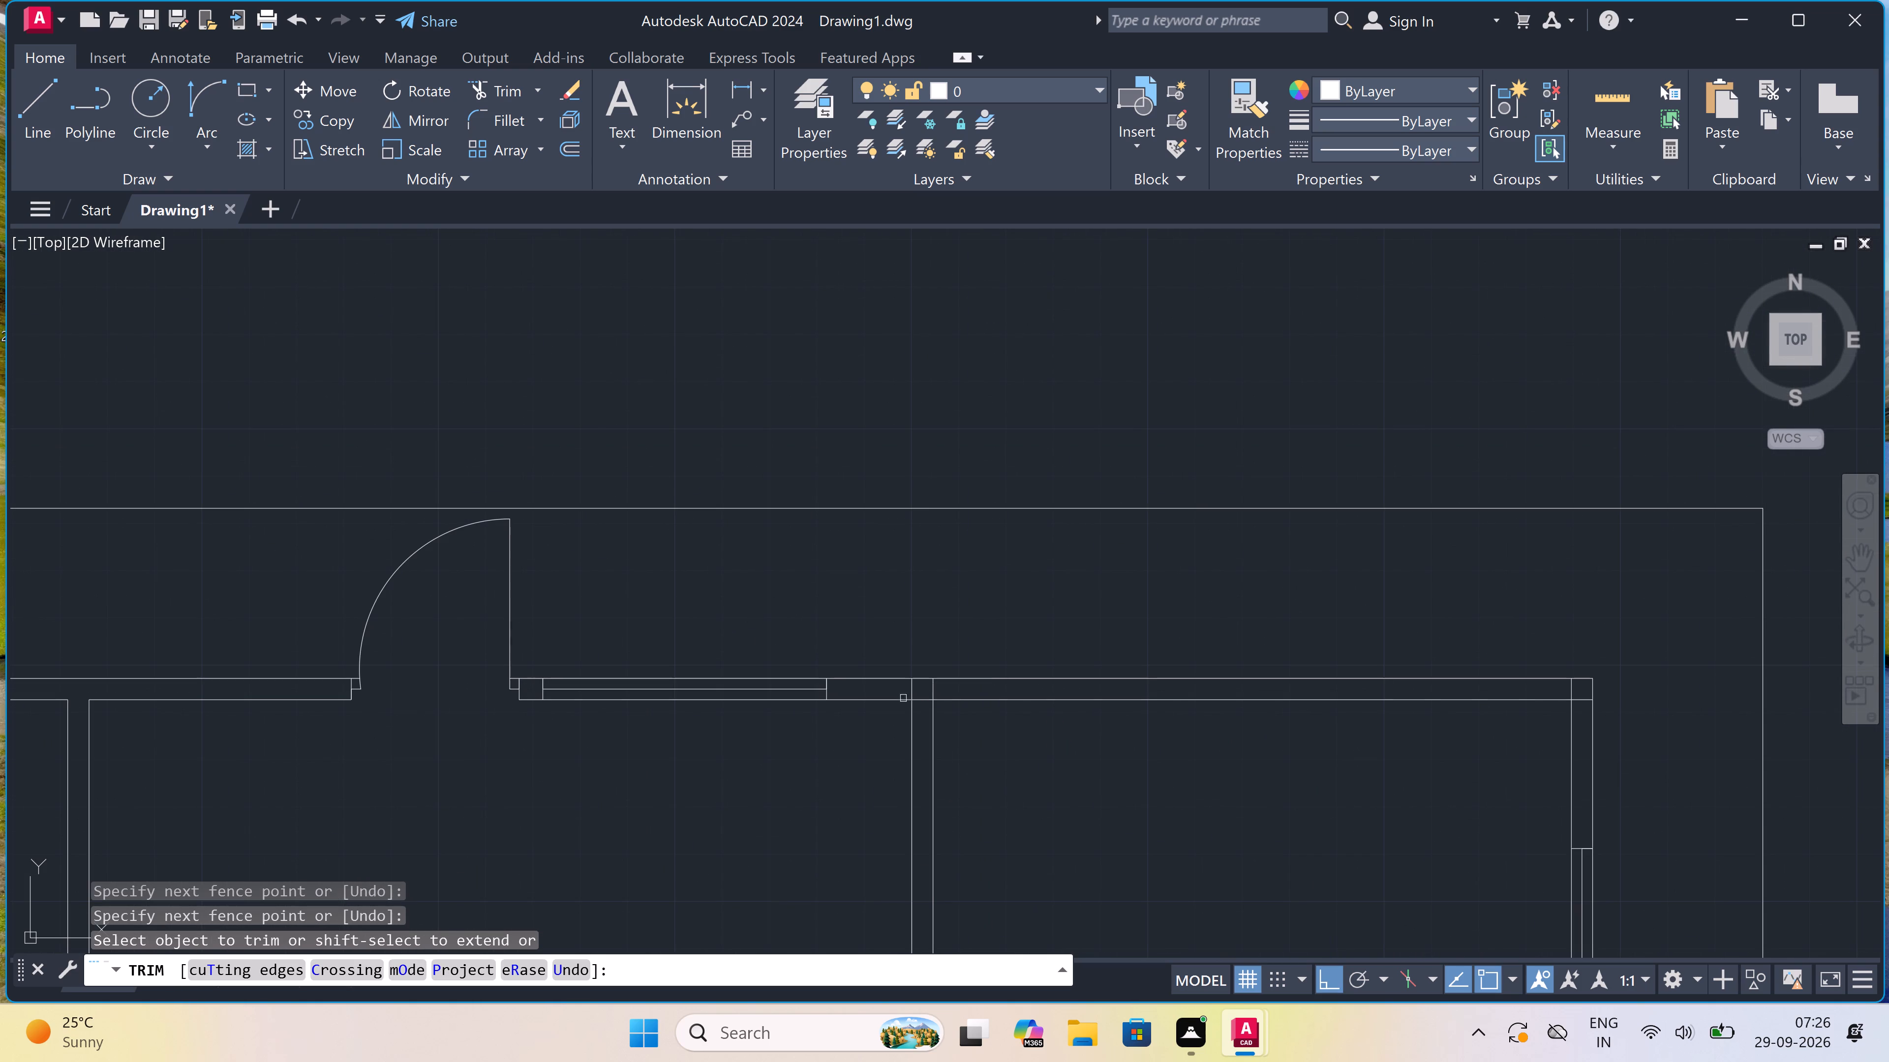
pyautogui.scroll(2, 923, 708)
pyautogui.click(925, 678)
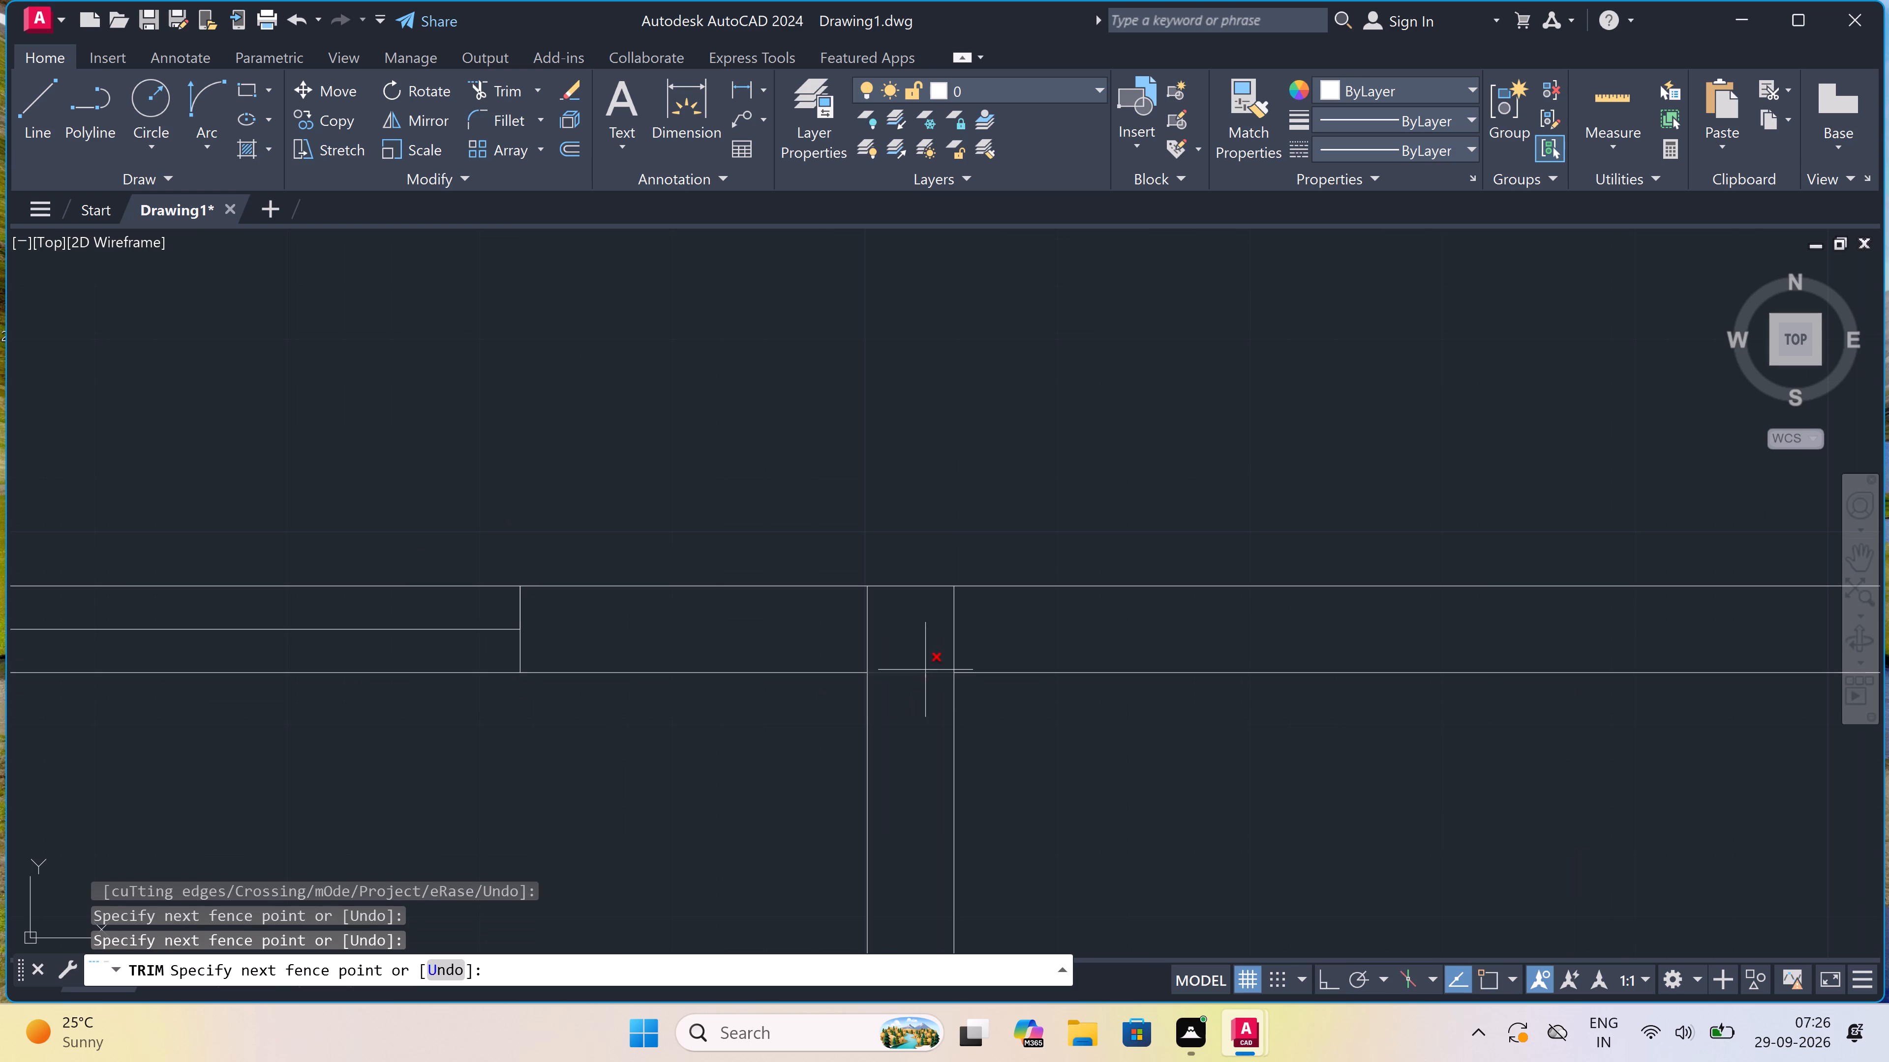
pyautogui.click(926, 621)
pyautogui.click(807, 628)
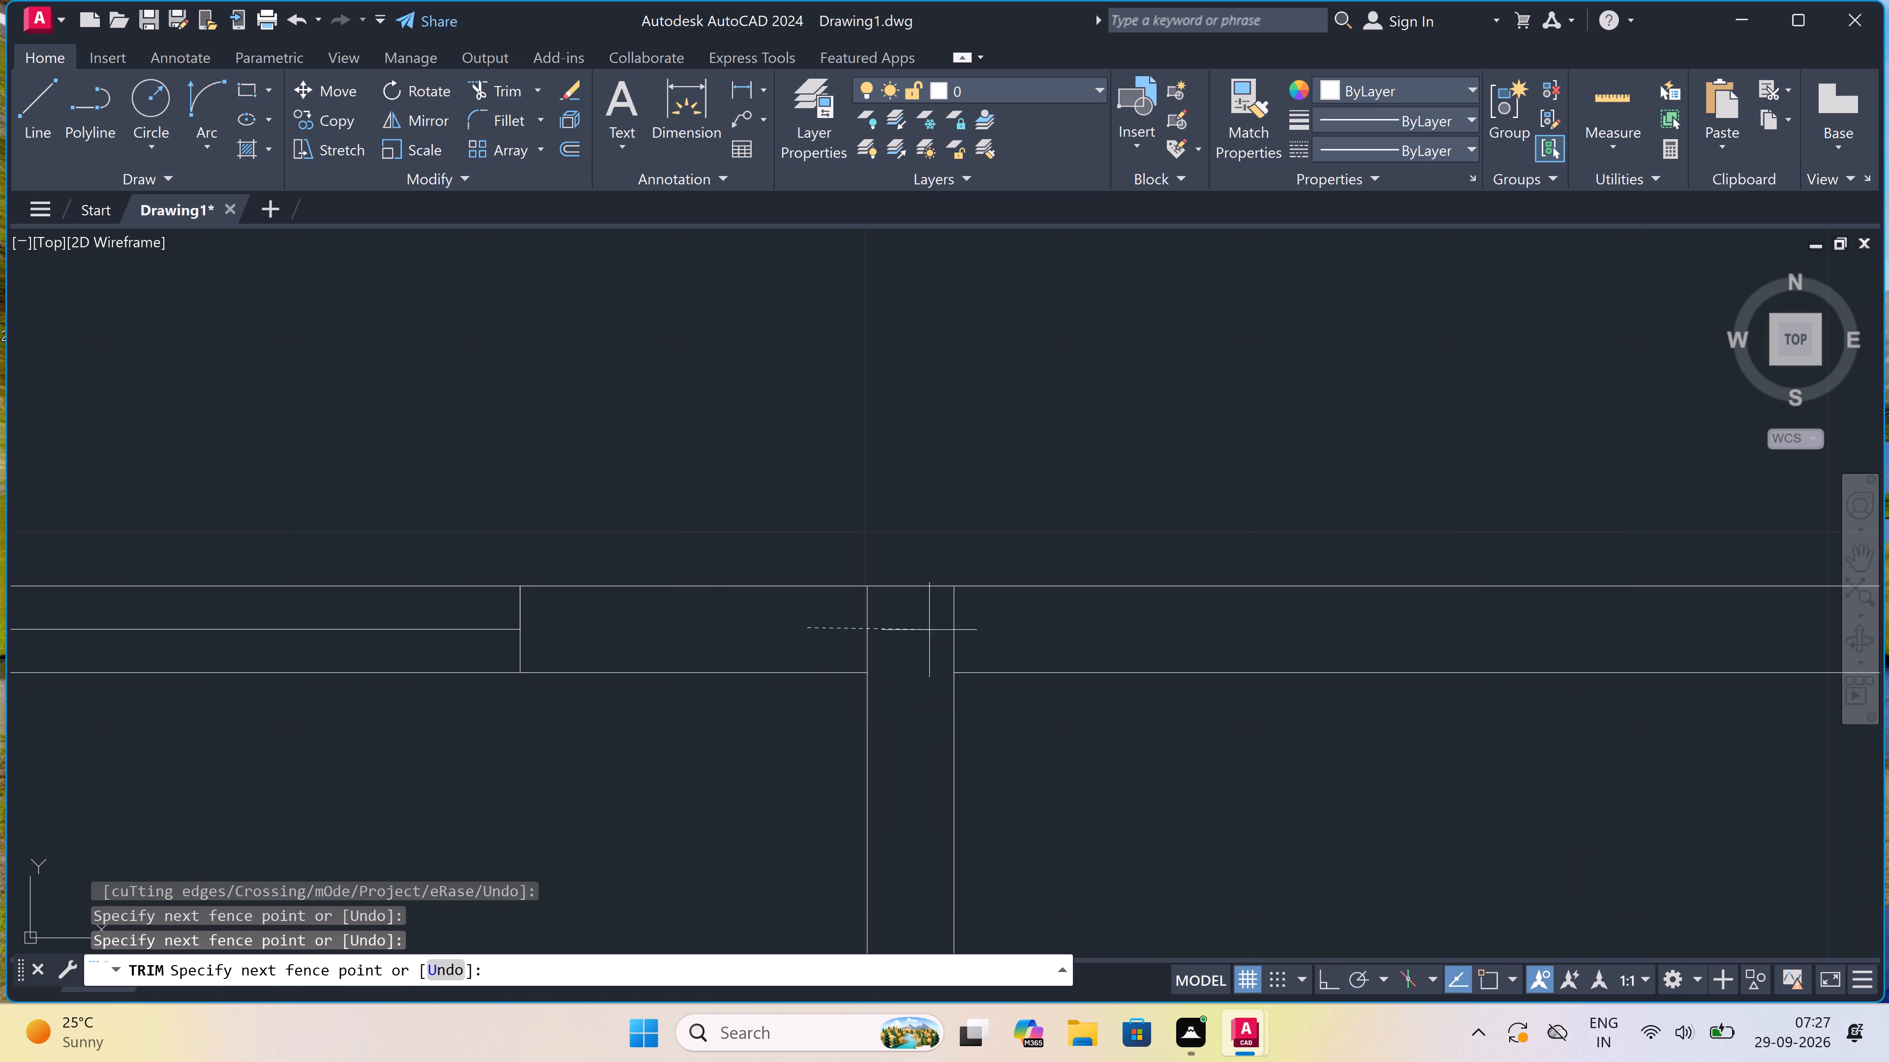
pyautogui.click(1037, 637)
pyautogui.scroll(-6, 762, 676)
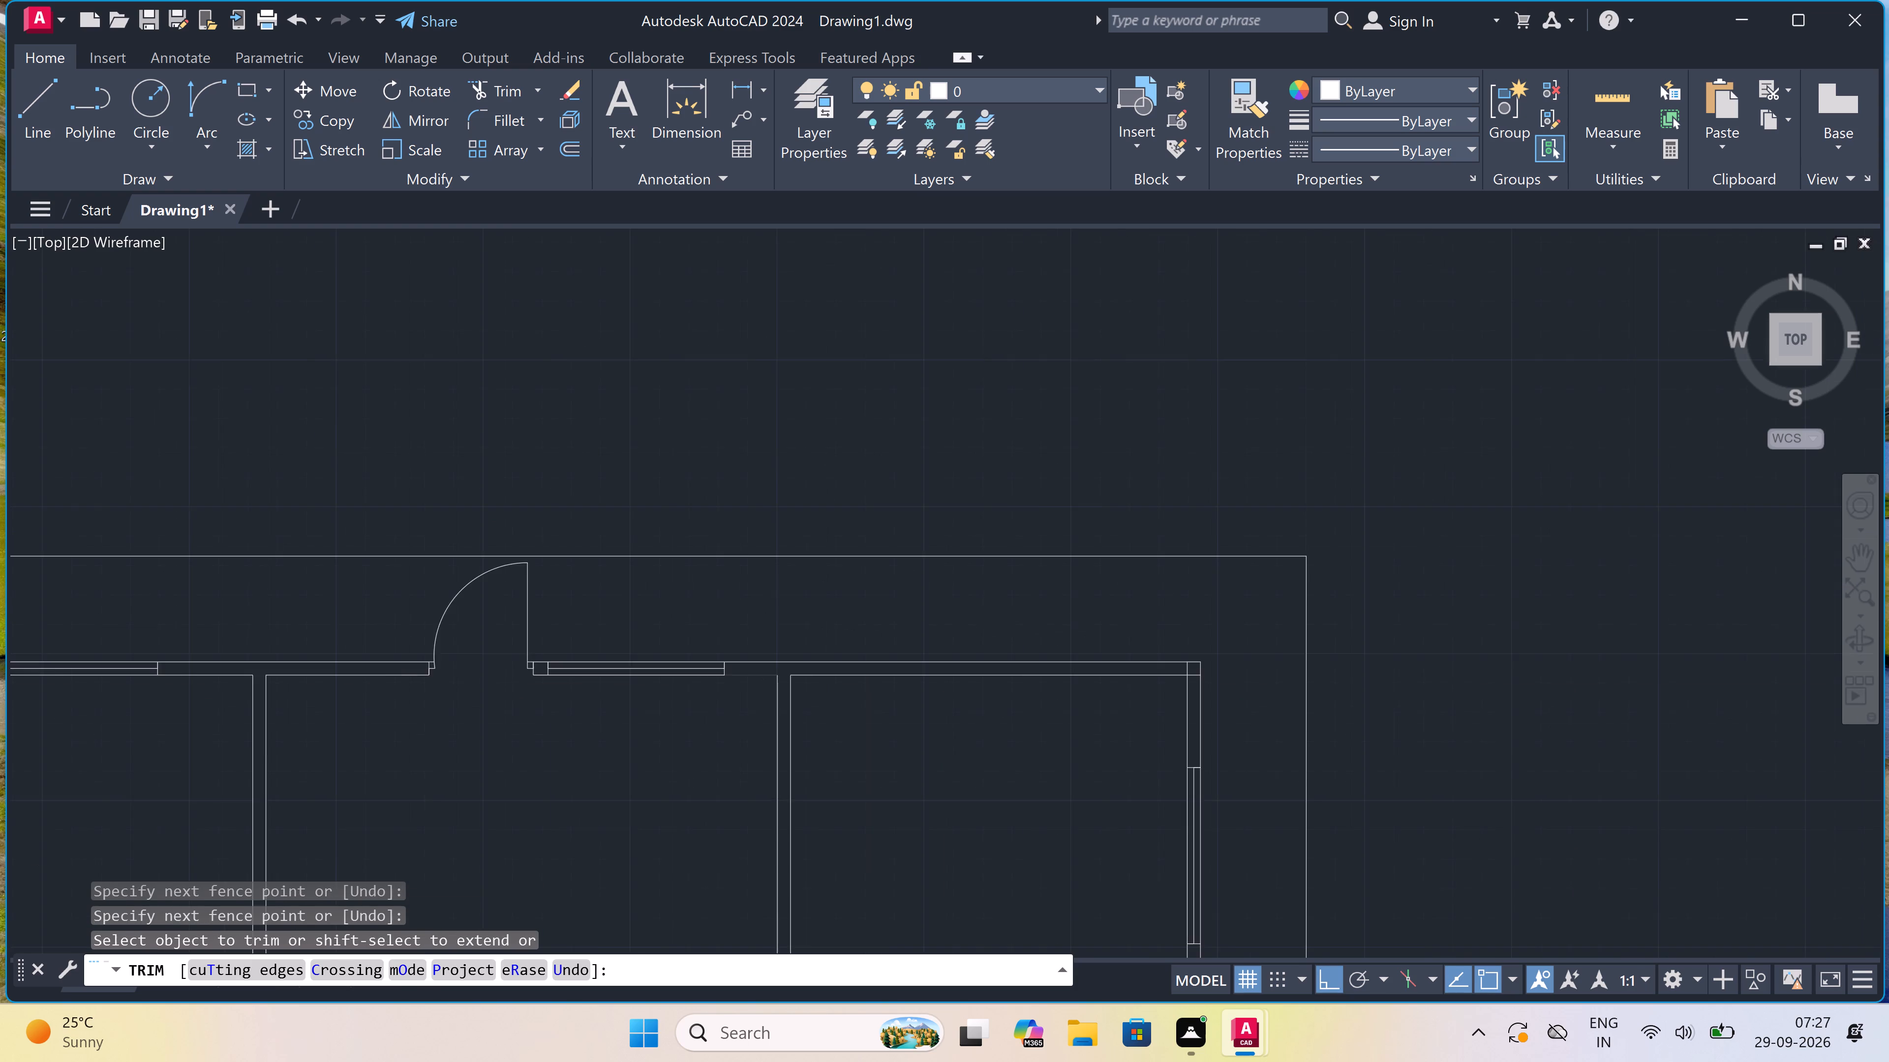
# Trim the overlapping inner wall line ends at the building's northeast corner and end the Trim command.
pyautogui.scroll(5, 931, 674)
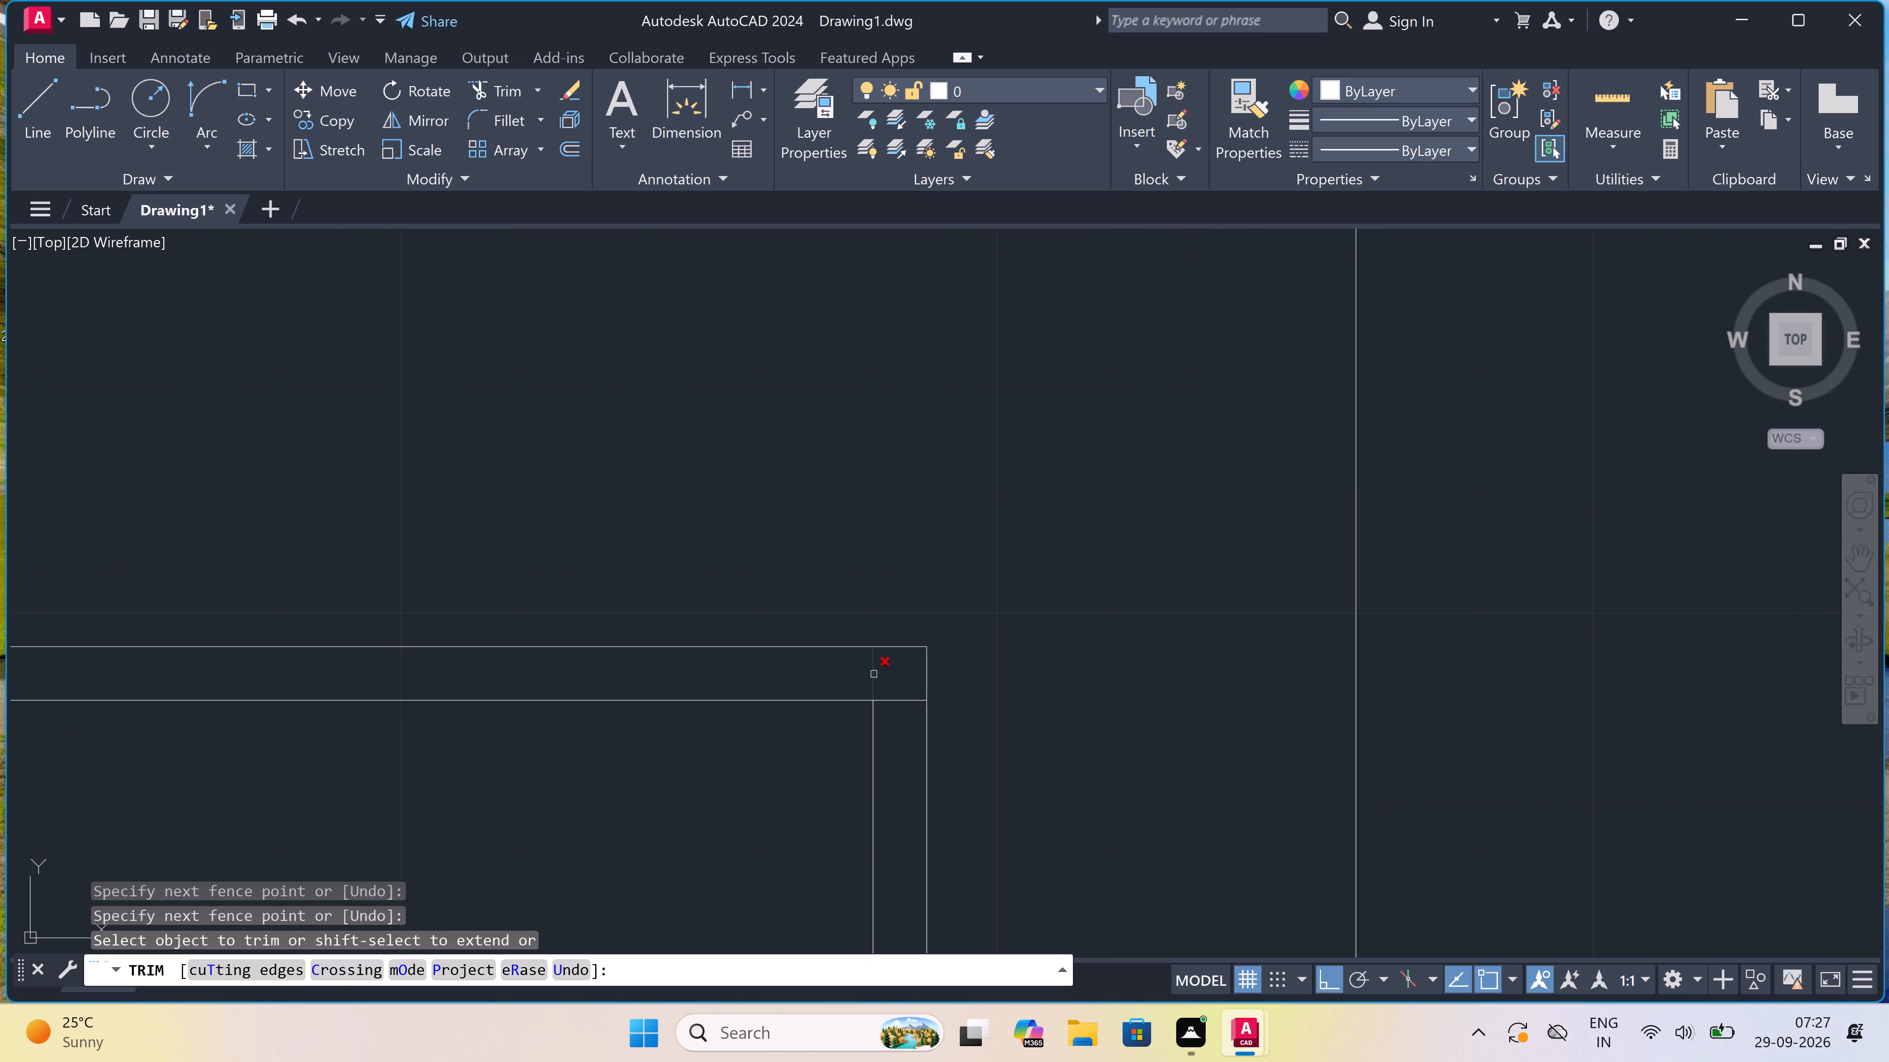
pyautogui.click(874, 674)
pyautogui.click(901, 690)
pyautogui.click(901, 710)
pyautogui.scroll(-4, 901, 671)
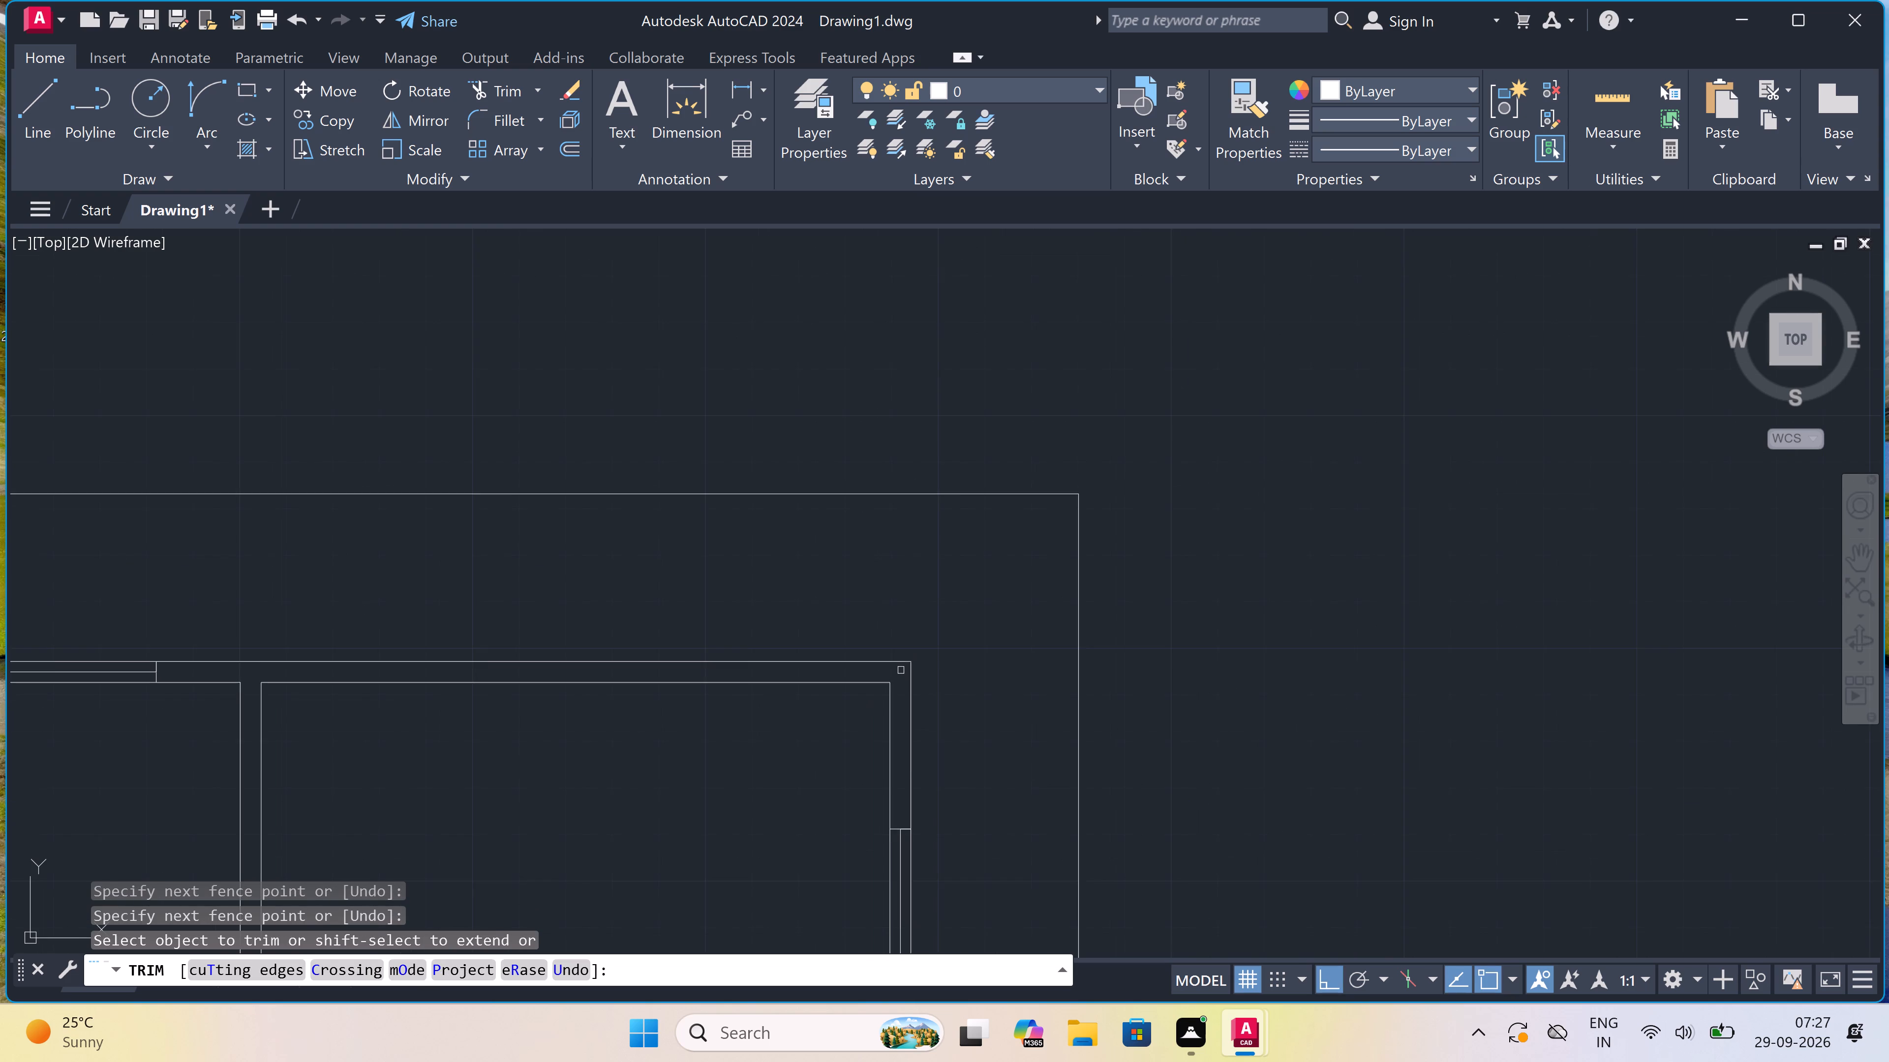
pyautogui.scroll(-4, 901, 670)
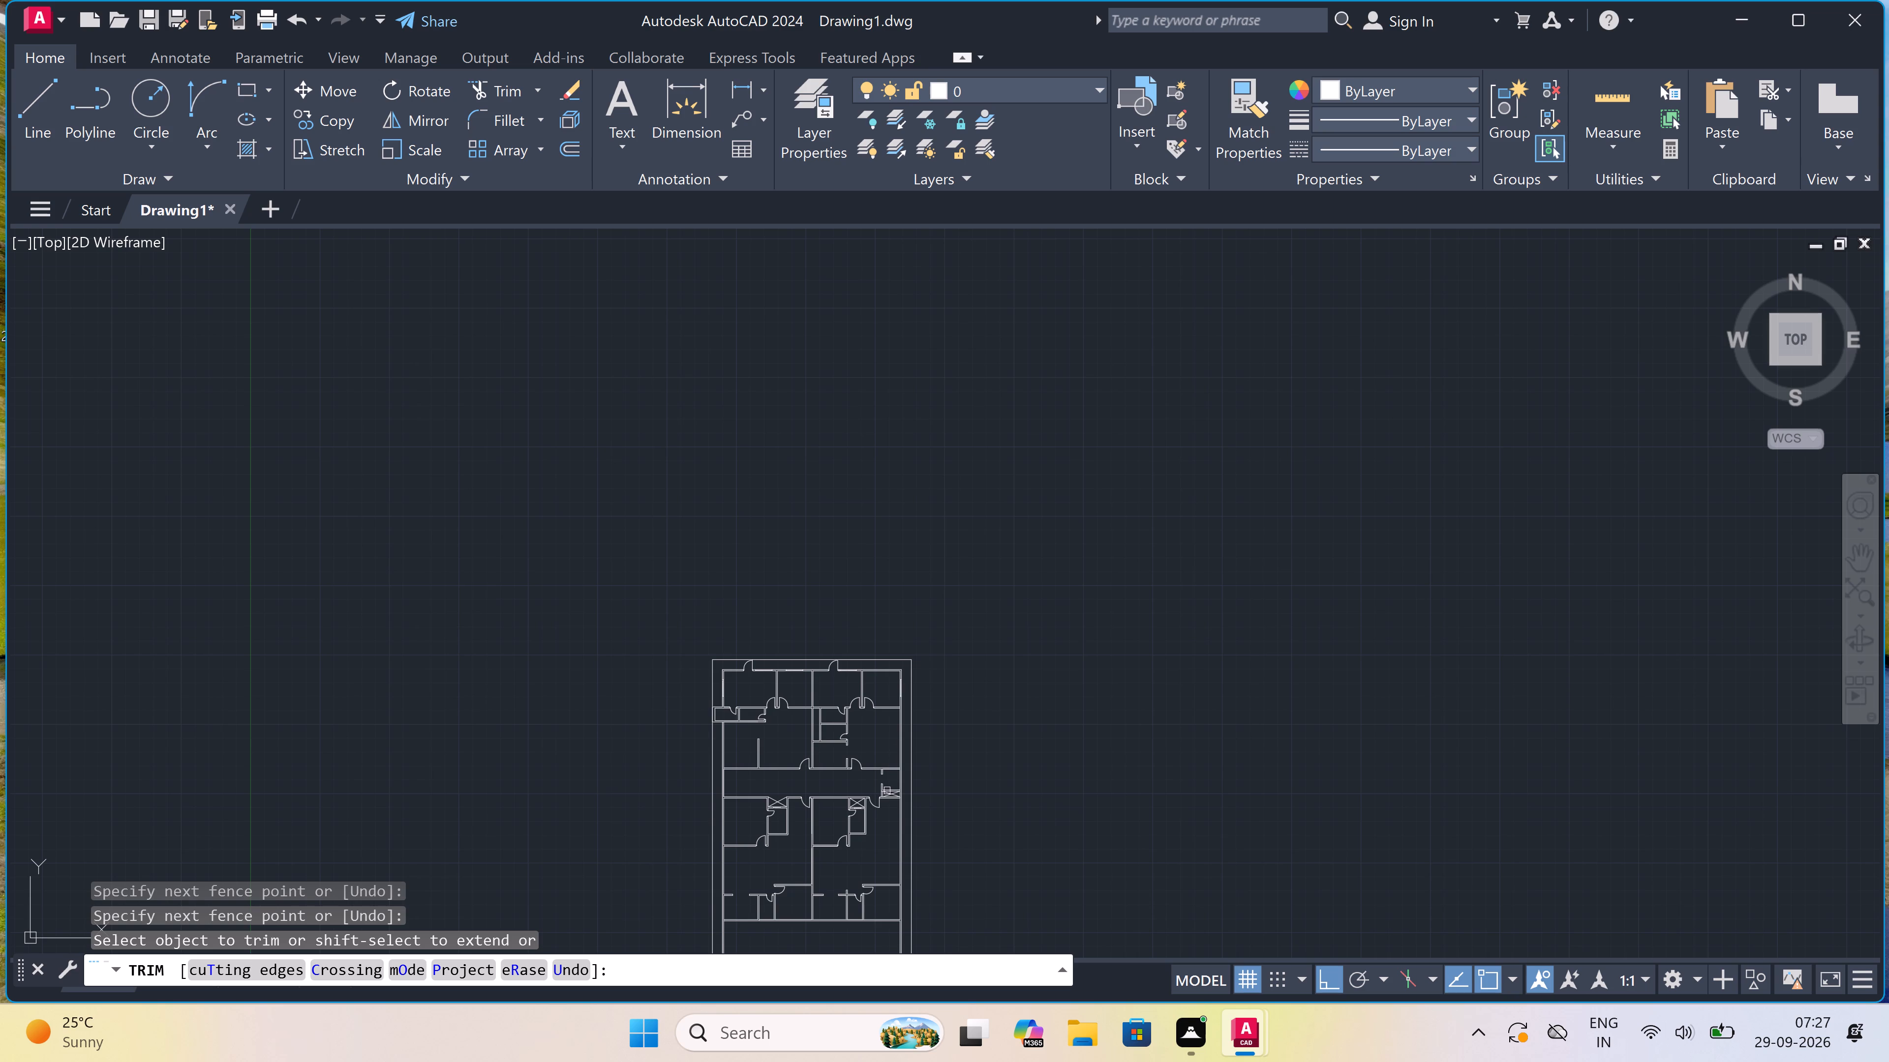
pyautogui.scroll(2, 886, 792)
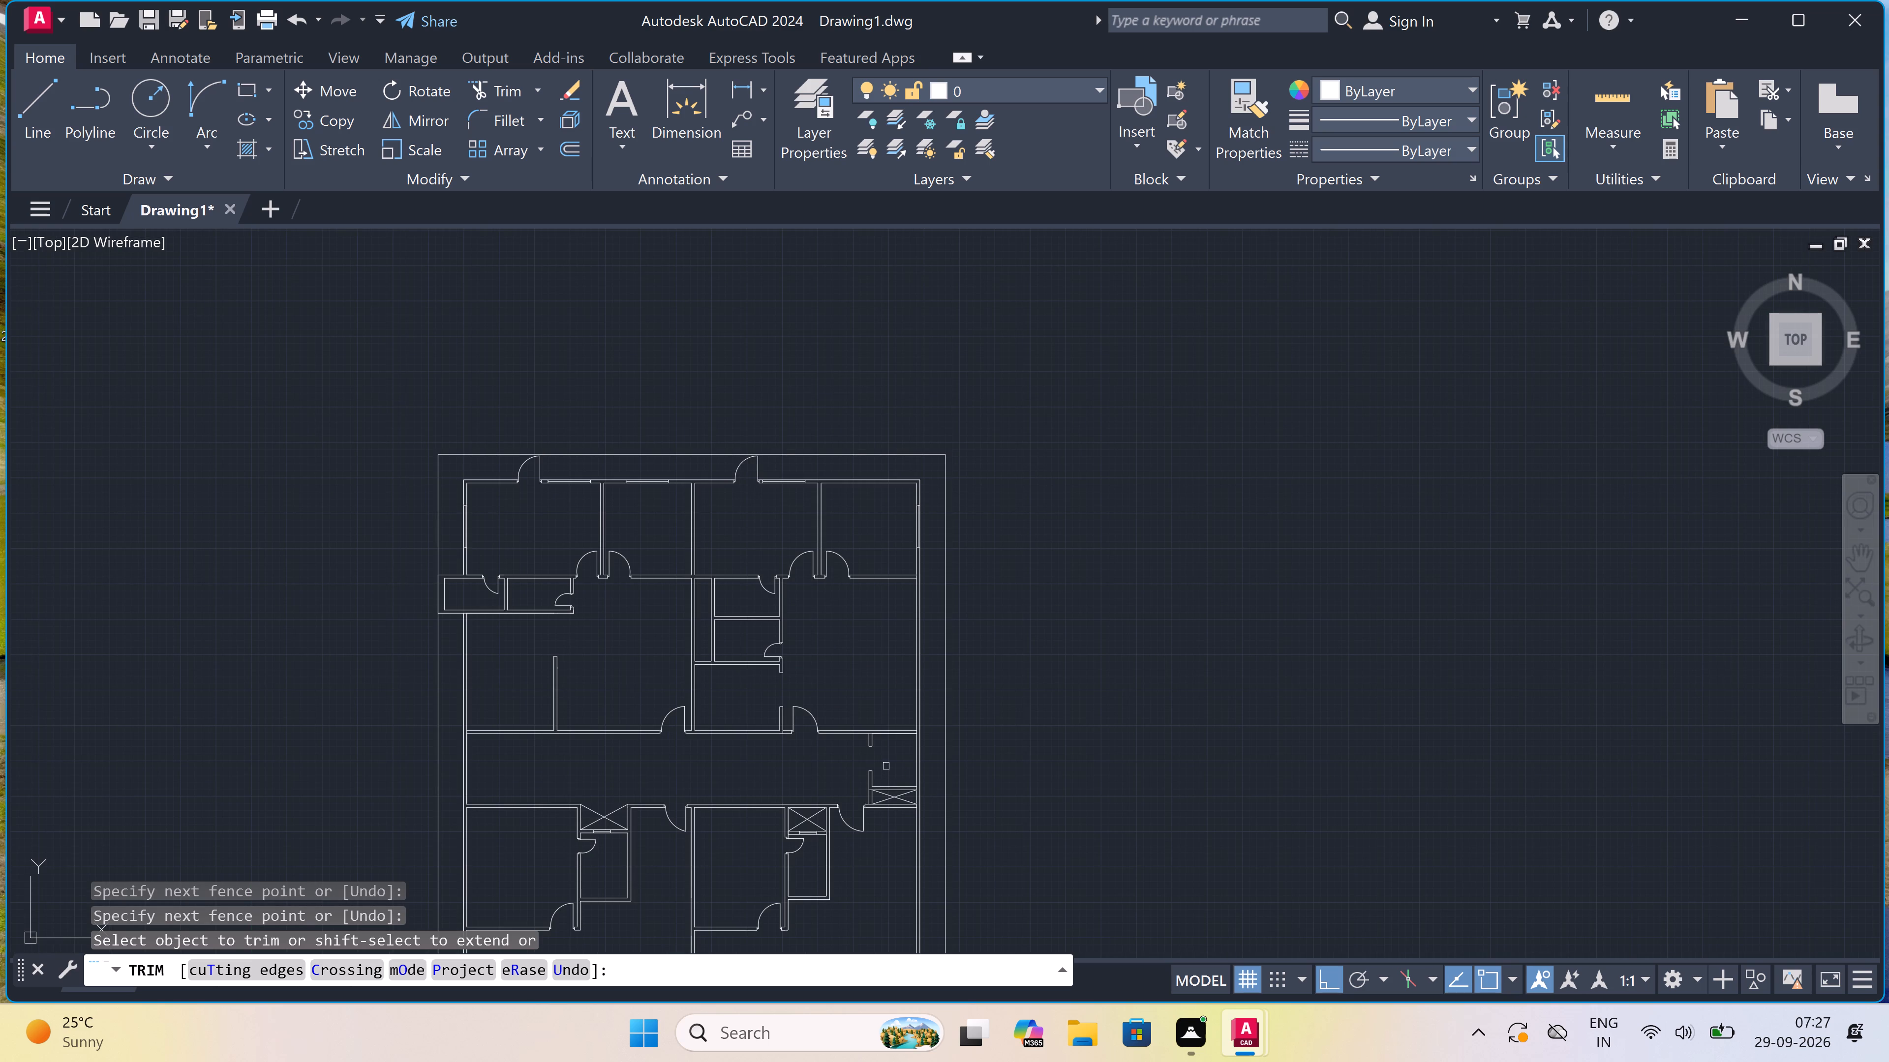
pyautogui.scroll(2, 902, 734)
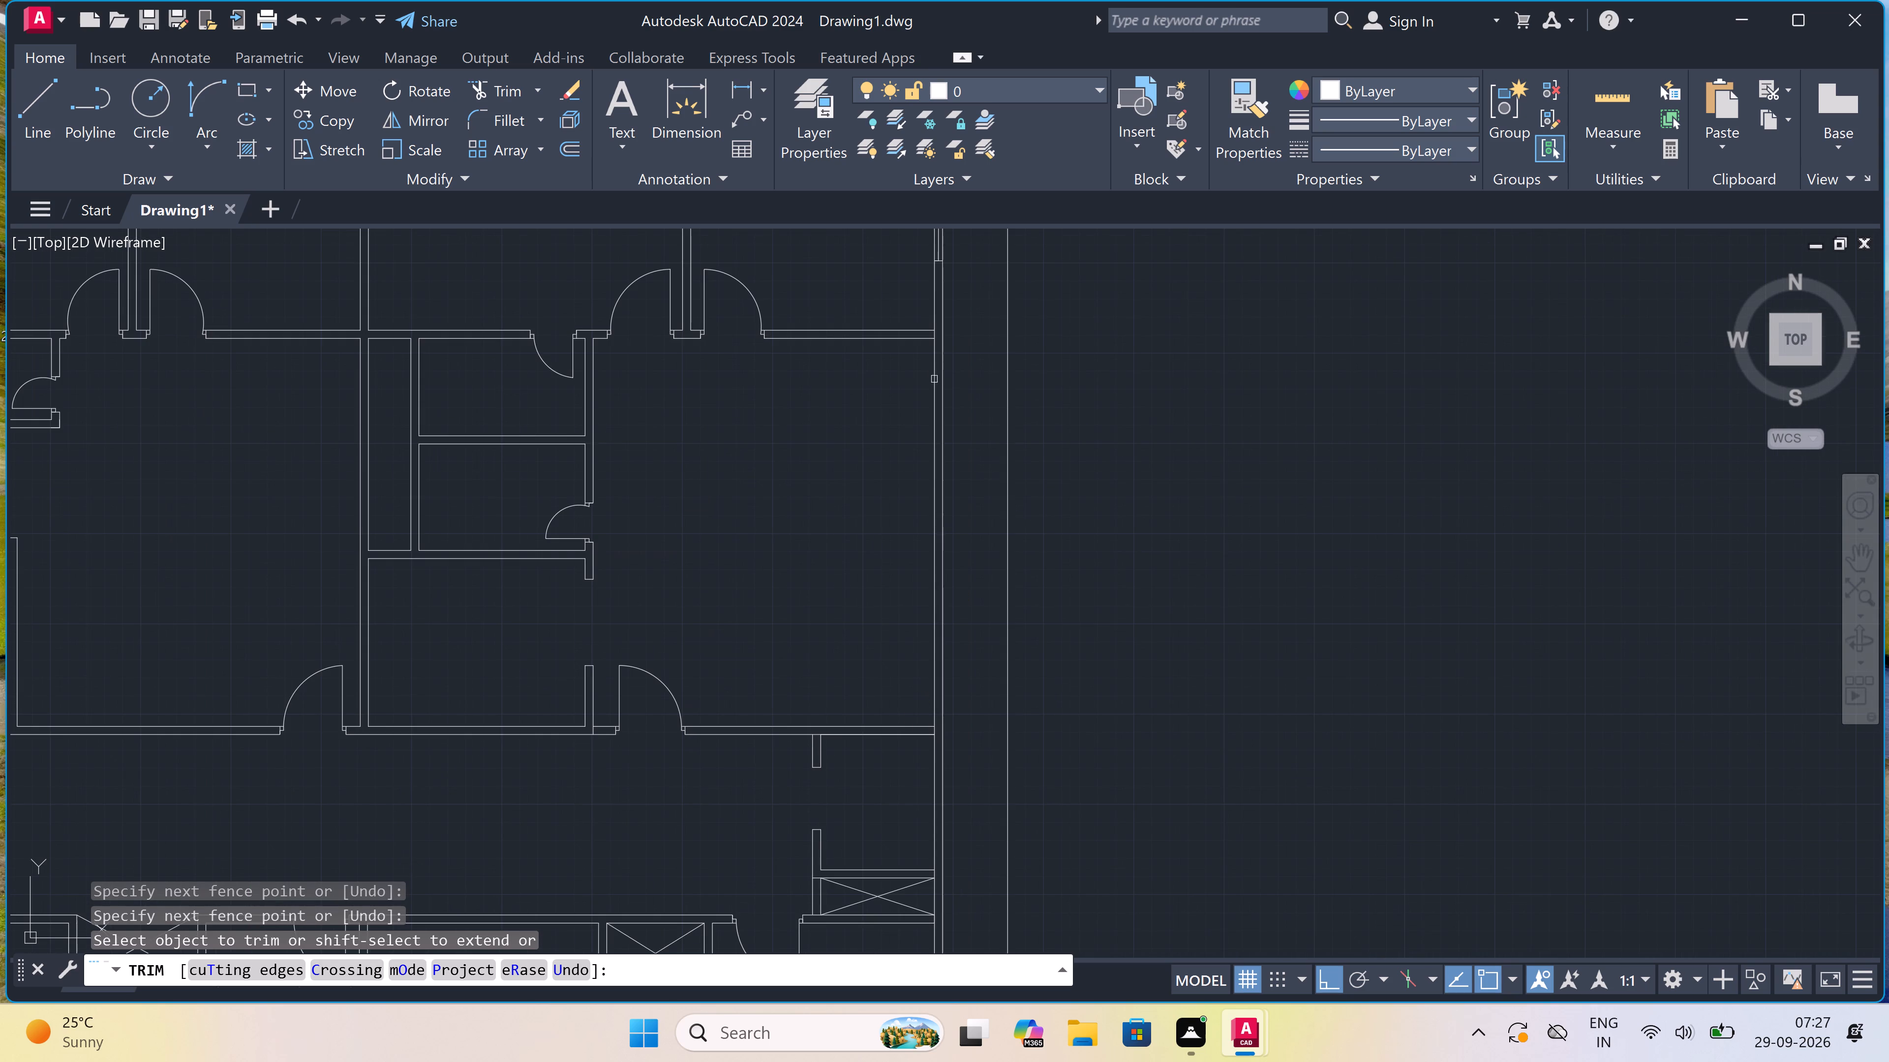
pyautogui.press('Escape')
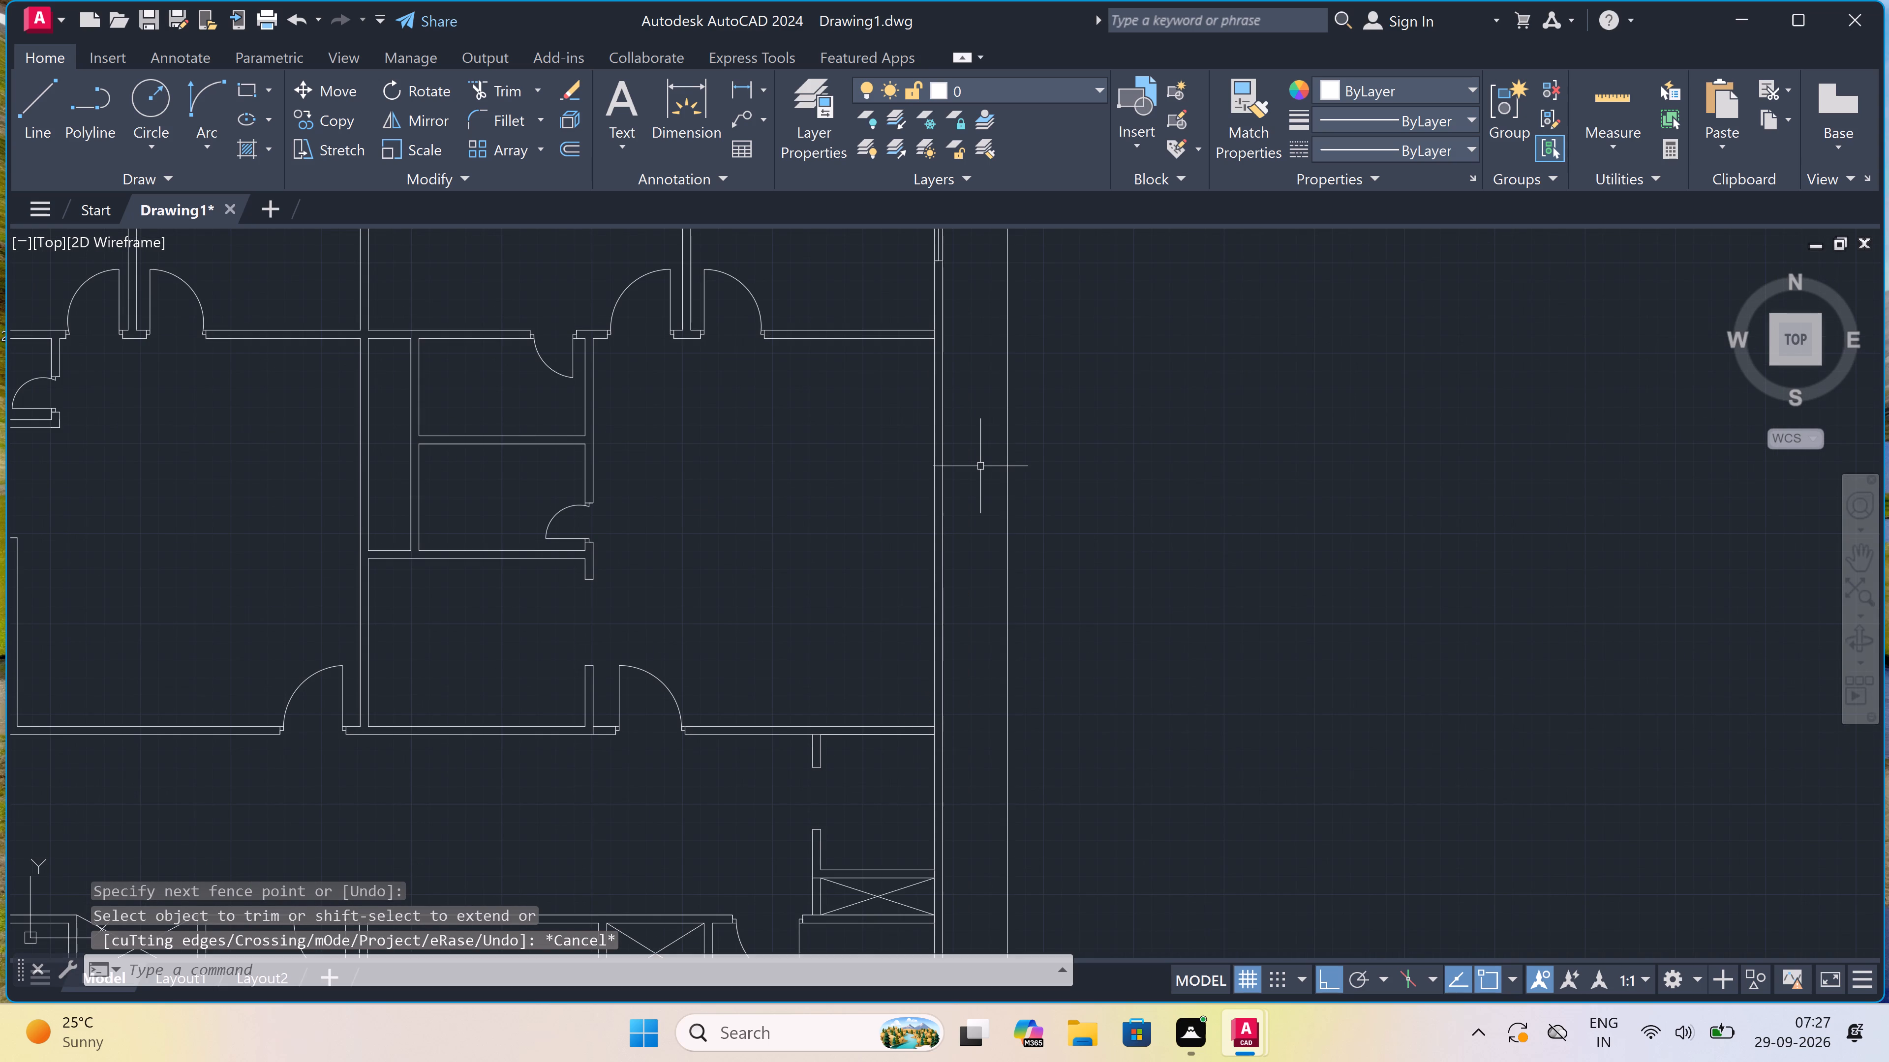
# Draw a 5' window in the east wall just south of the northeast room, with end lines across the wall and a mid-wall line.
pyautogui.write('l')
pyautogui.press('space')
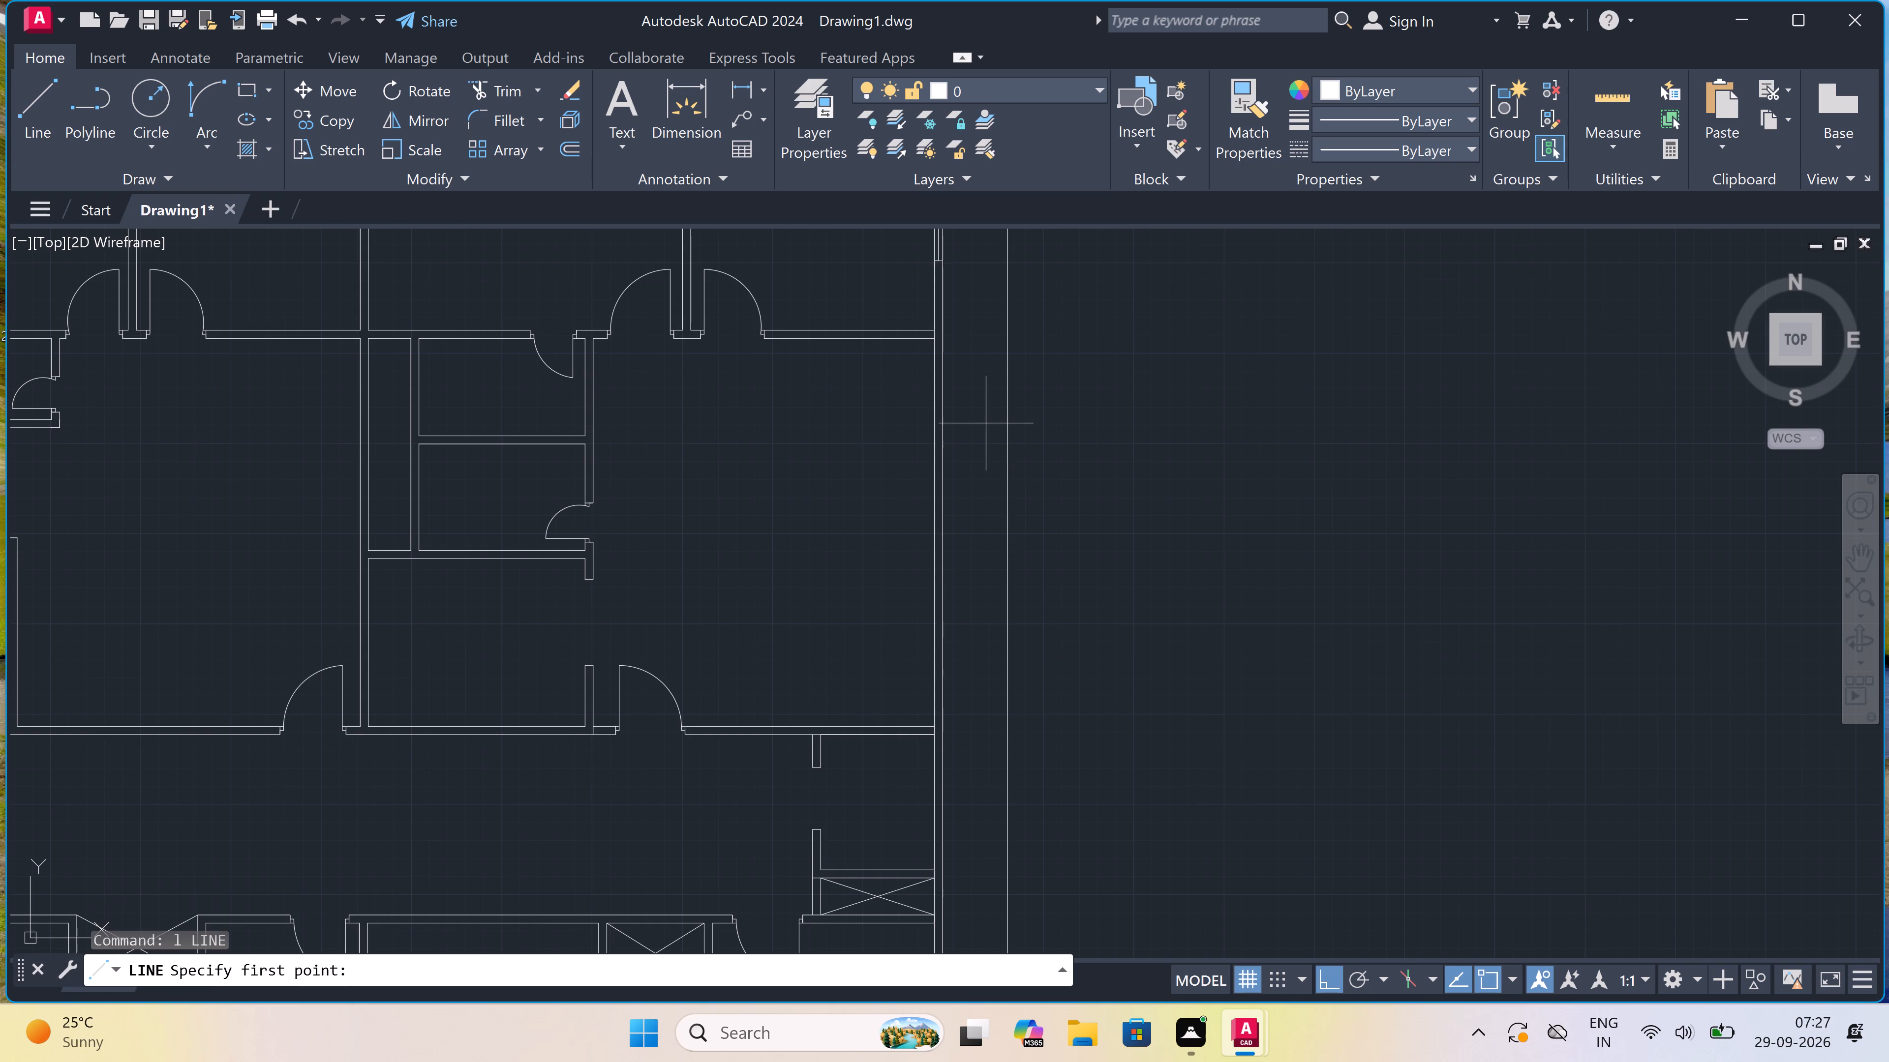
pyautogui.click(932, 385)
pyautogui.scroll(3, 933, 383)
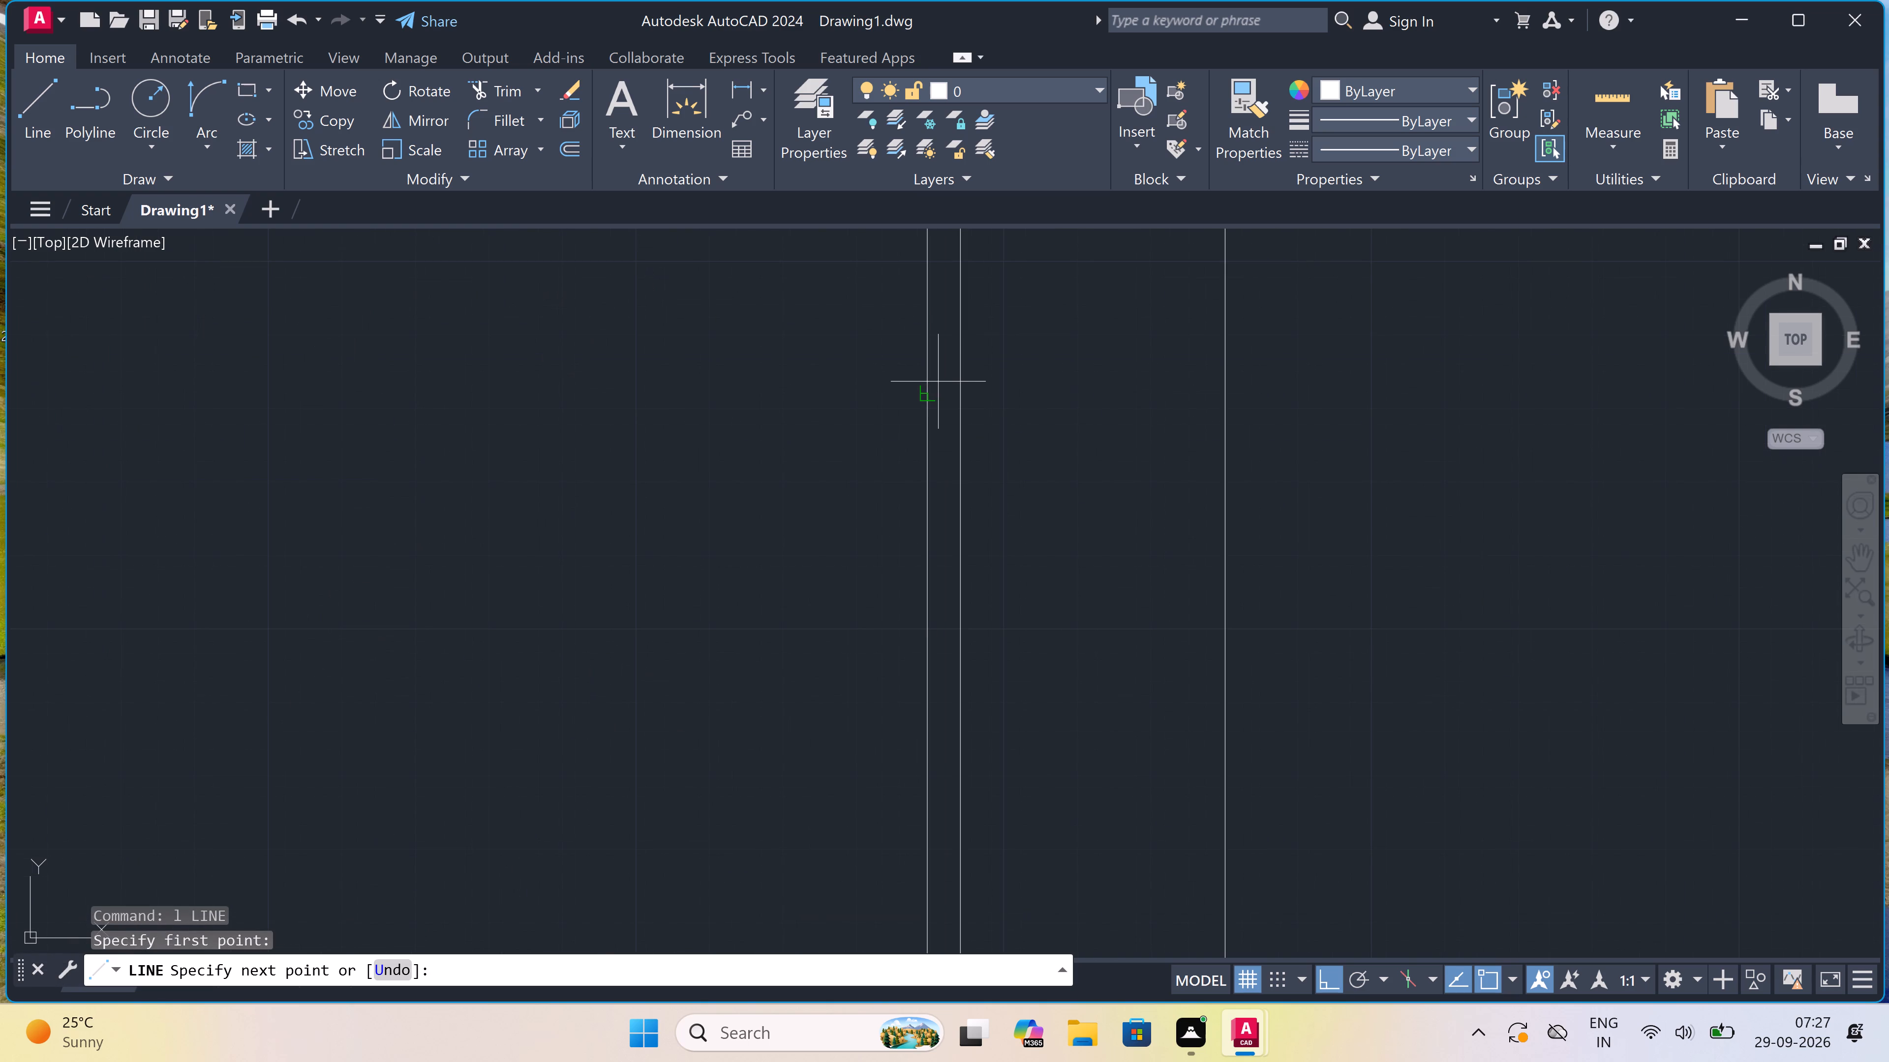
pyautogui.click(958, 393)
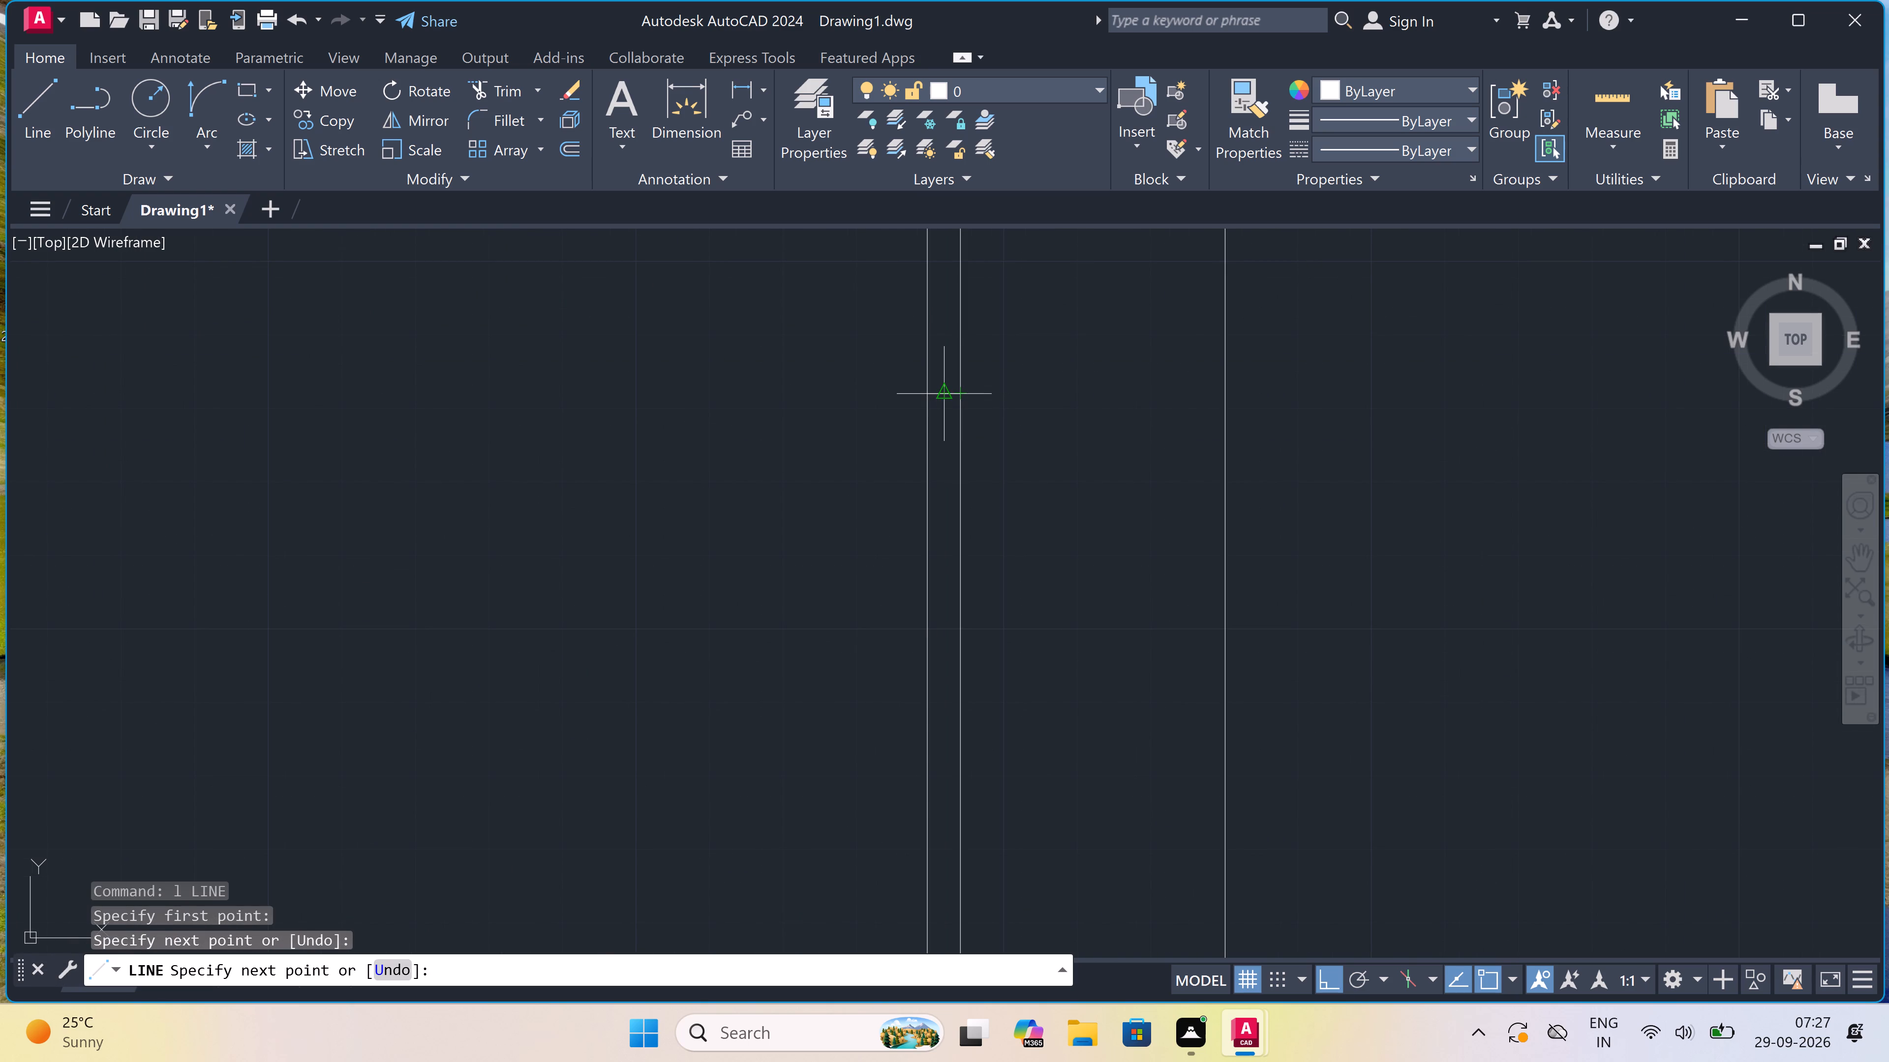
pyautogui.click(941, 390)
pyautogui.write("5'")
pyautogui.press('space')
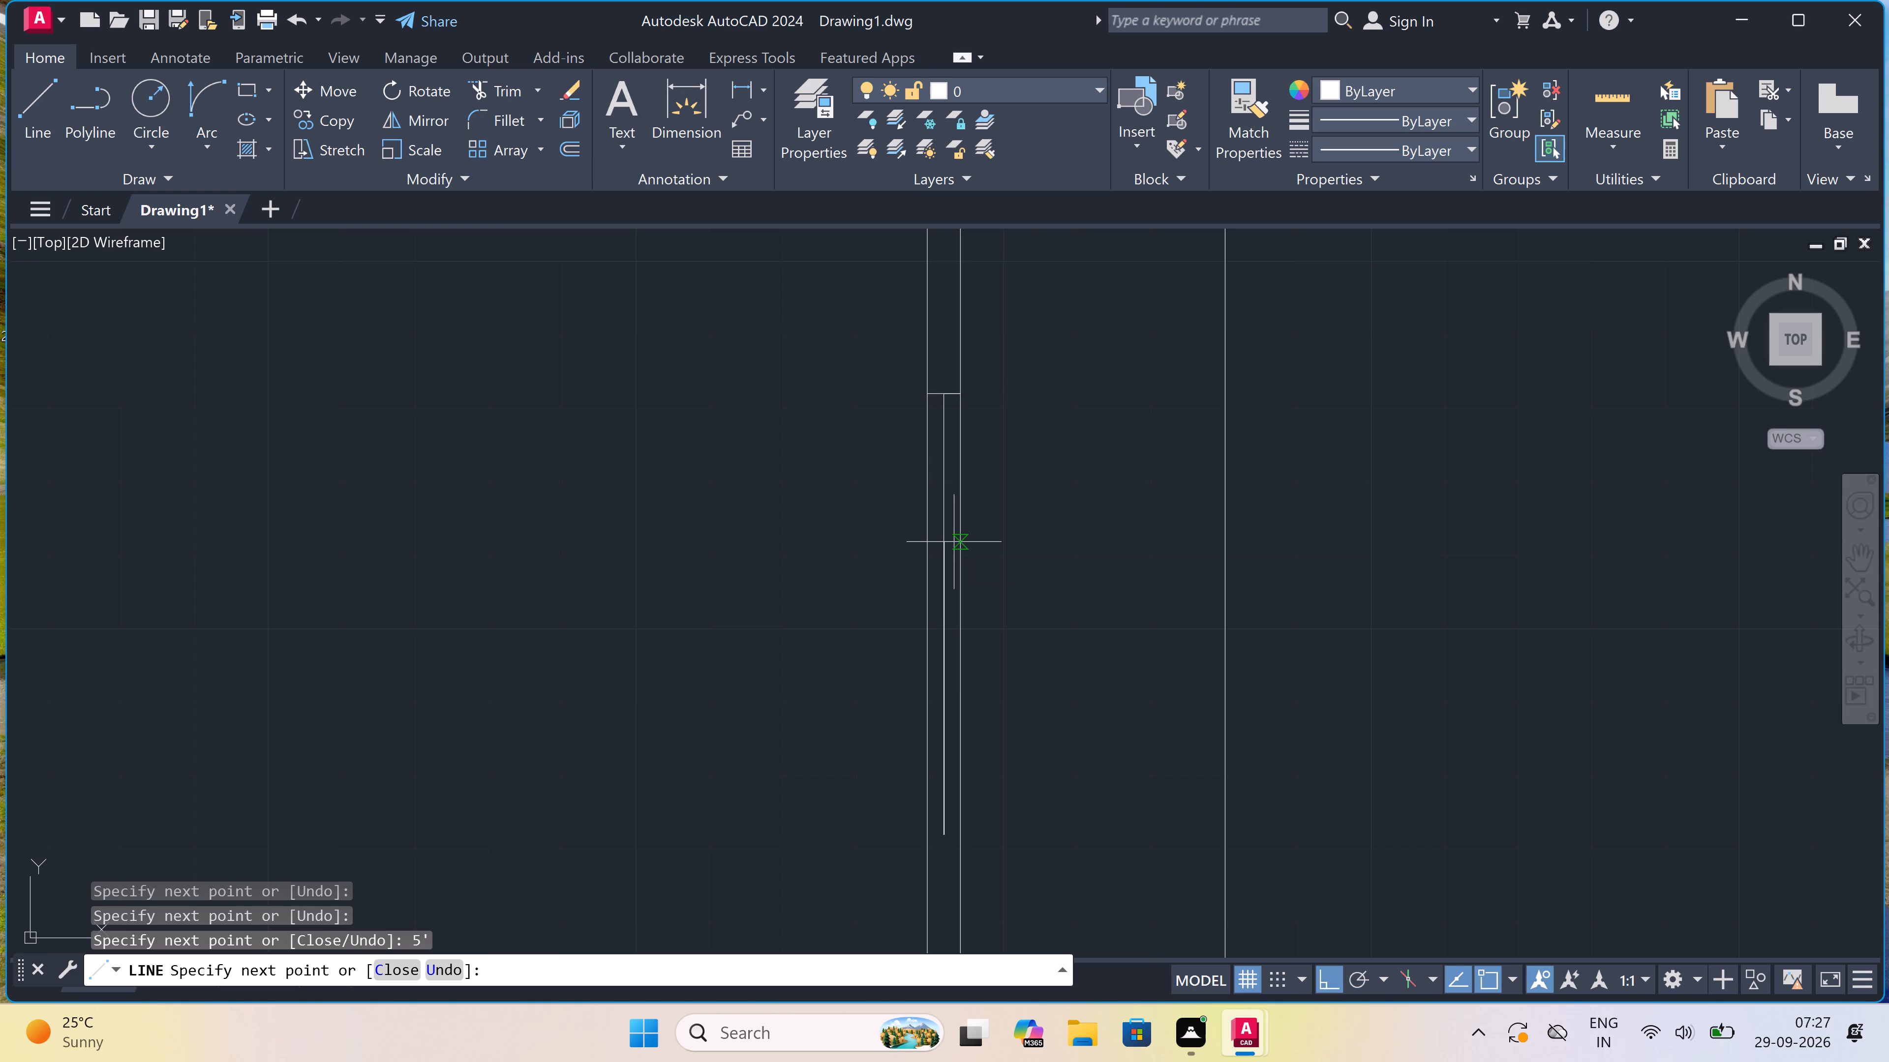
pyautogui.scroll(-2, 954, 542)
pyautogui.scroll(2, 963, 668)
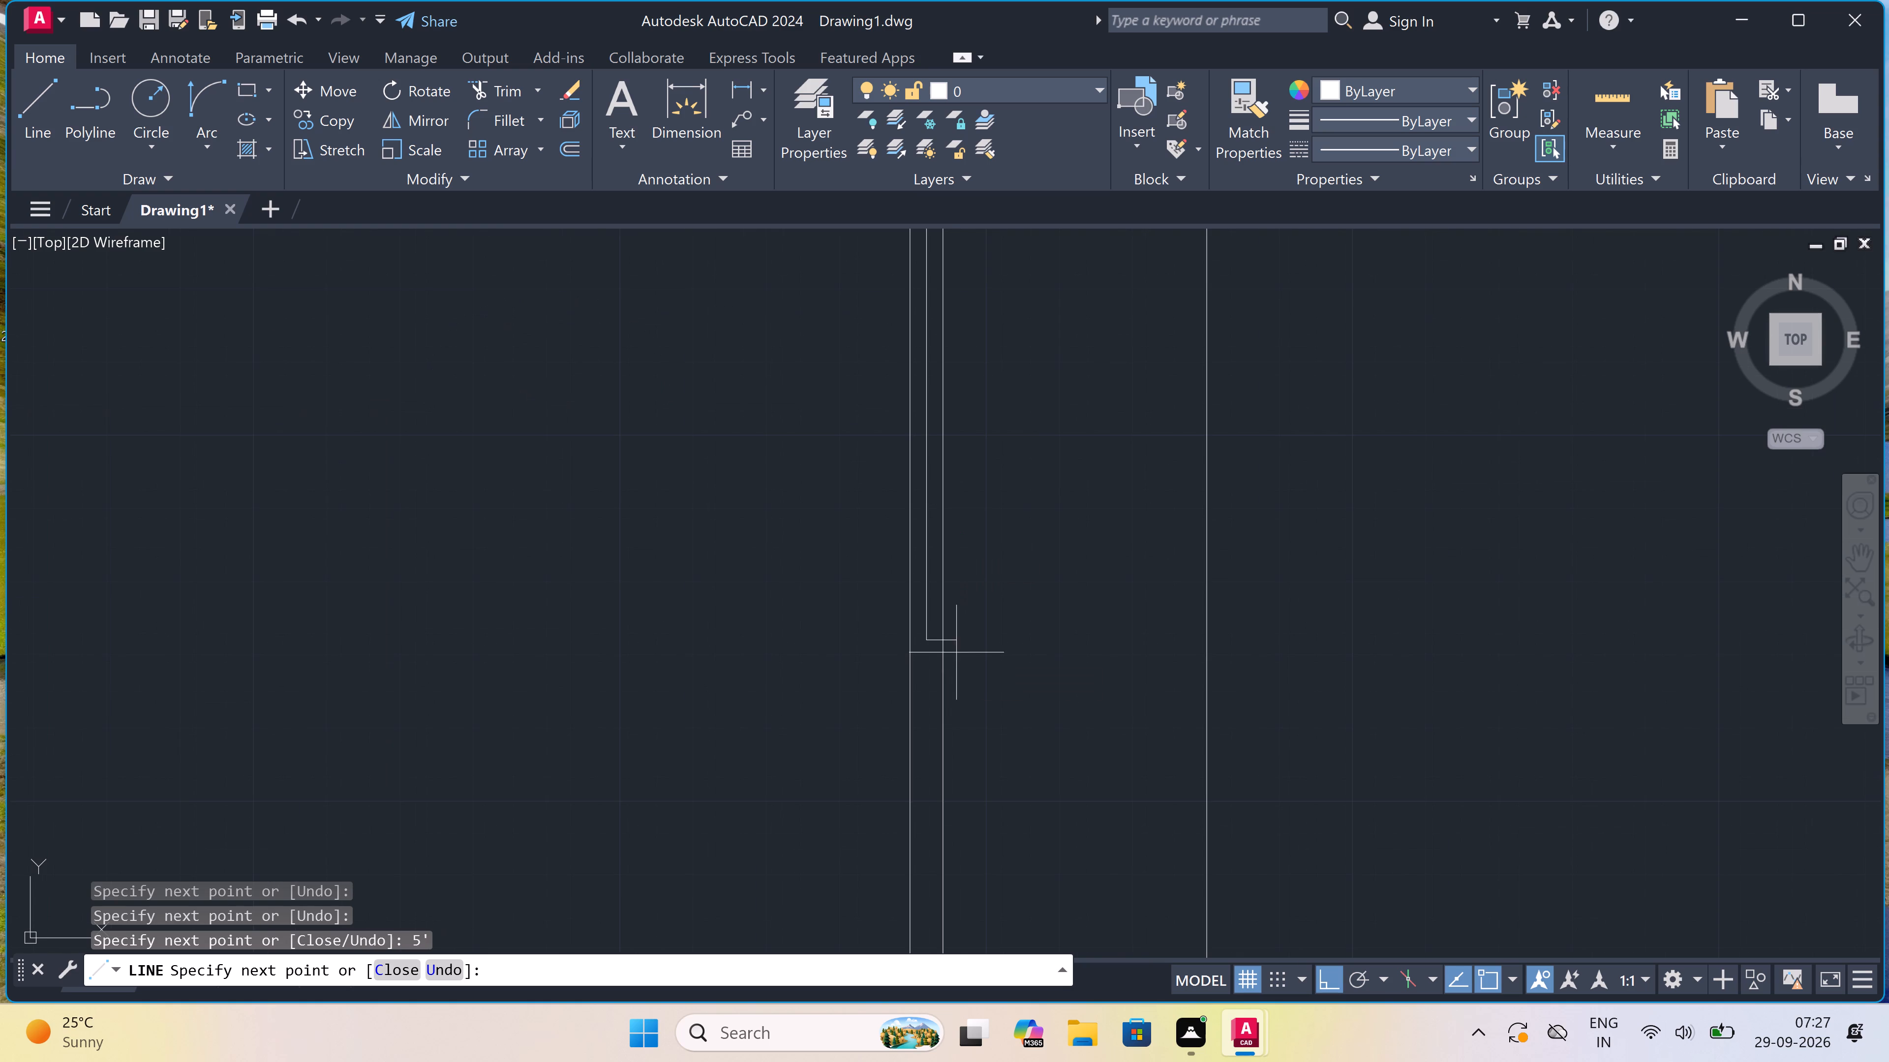
pyautogui.scroll(2, 915, 622)
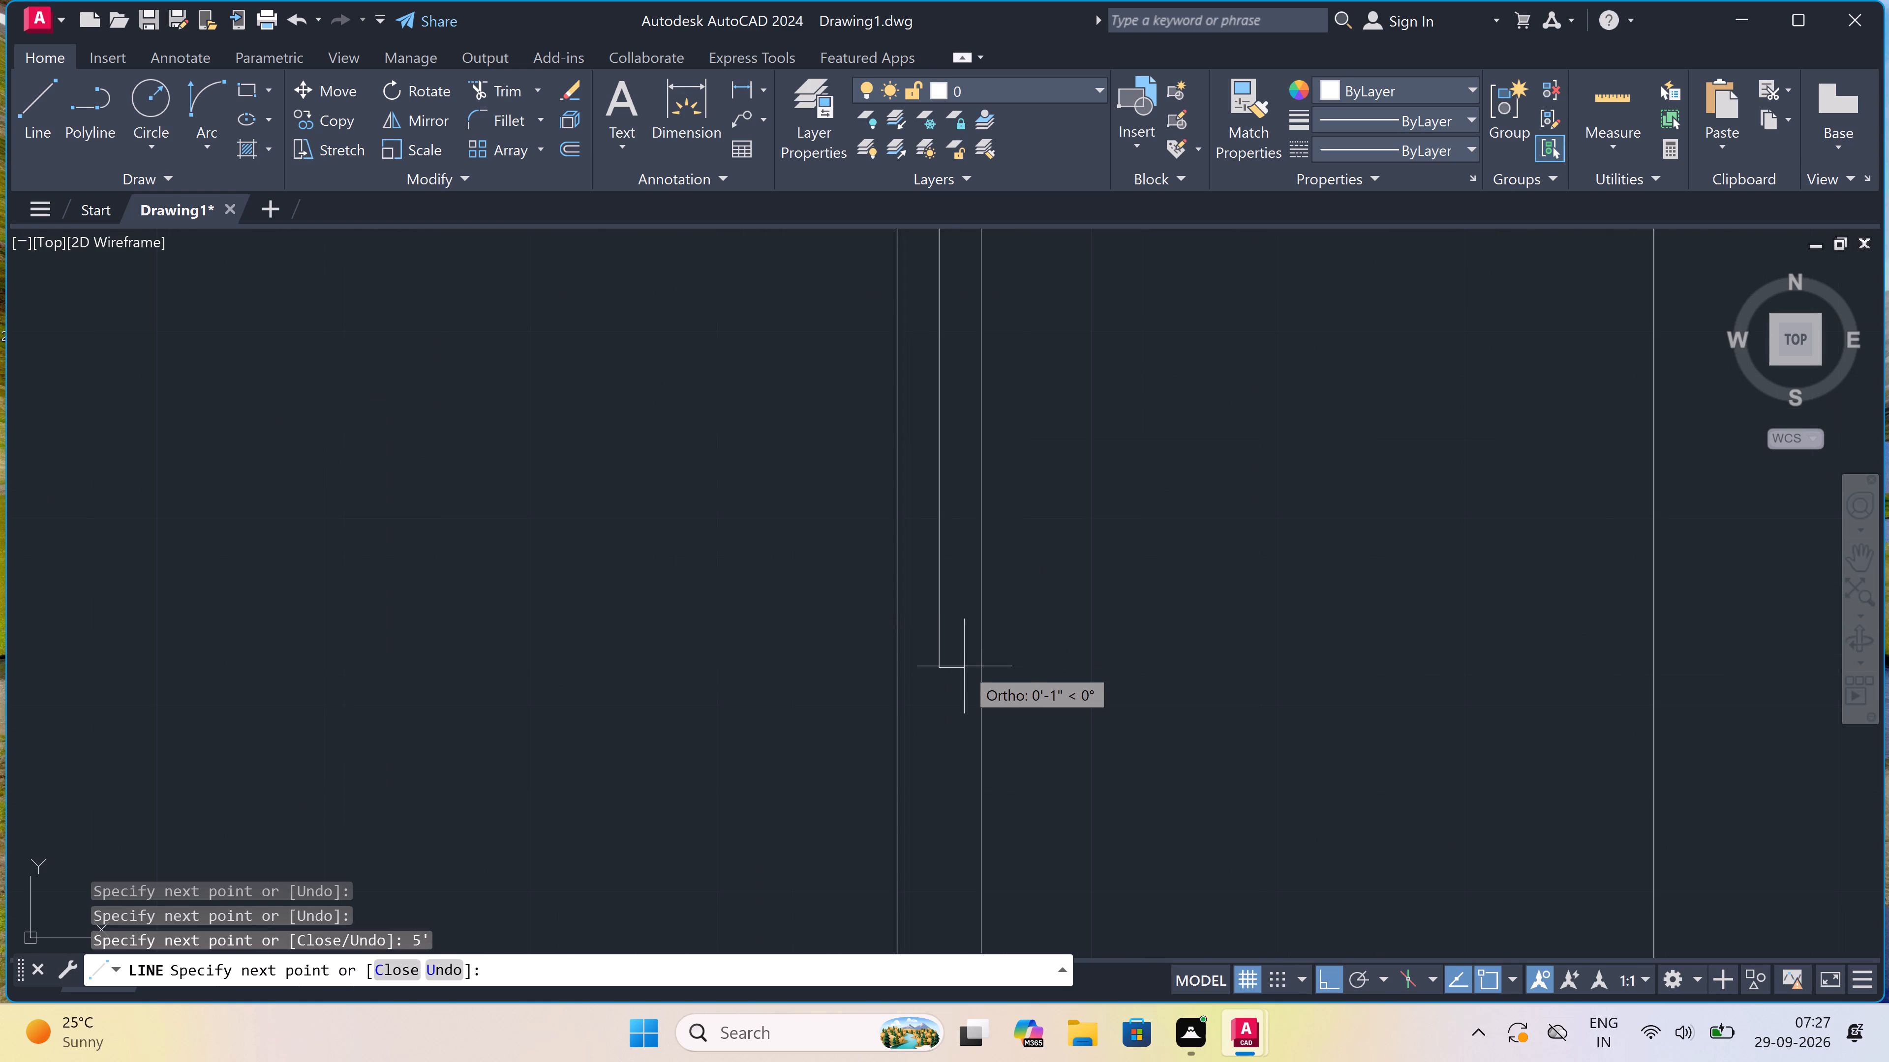
pyautogui.click(980, 668)
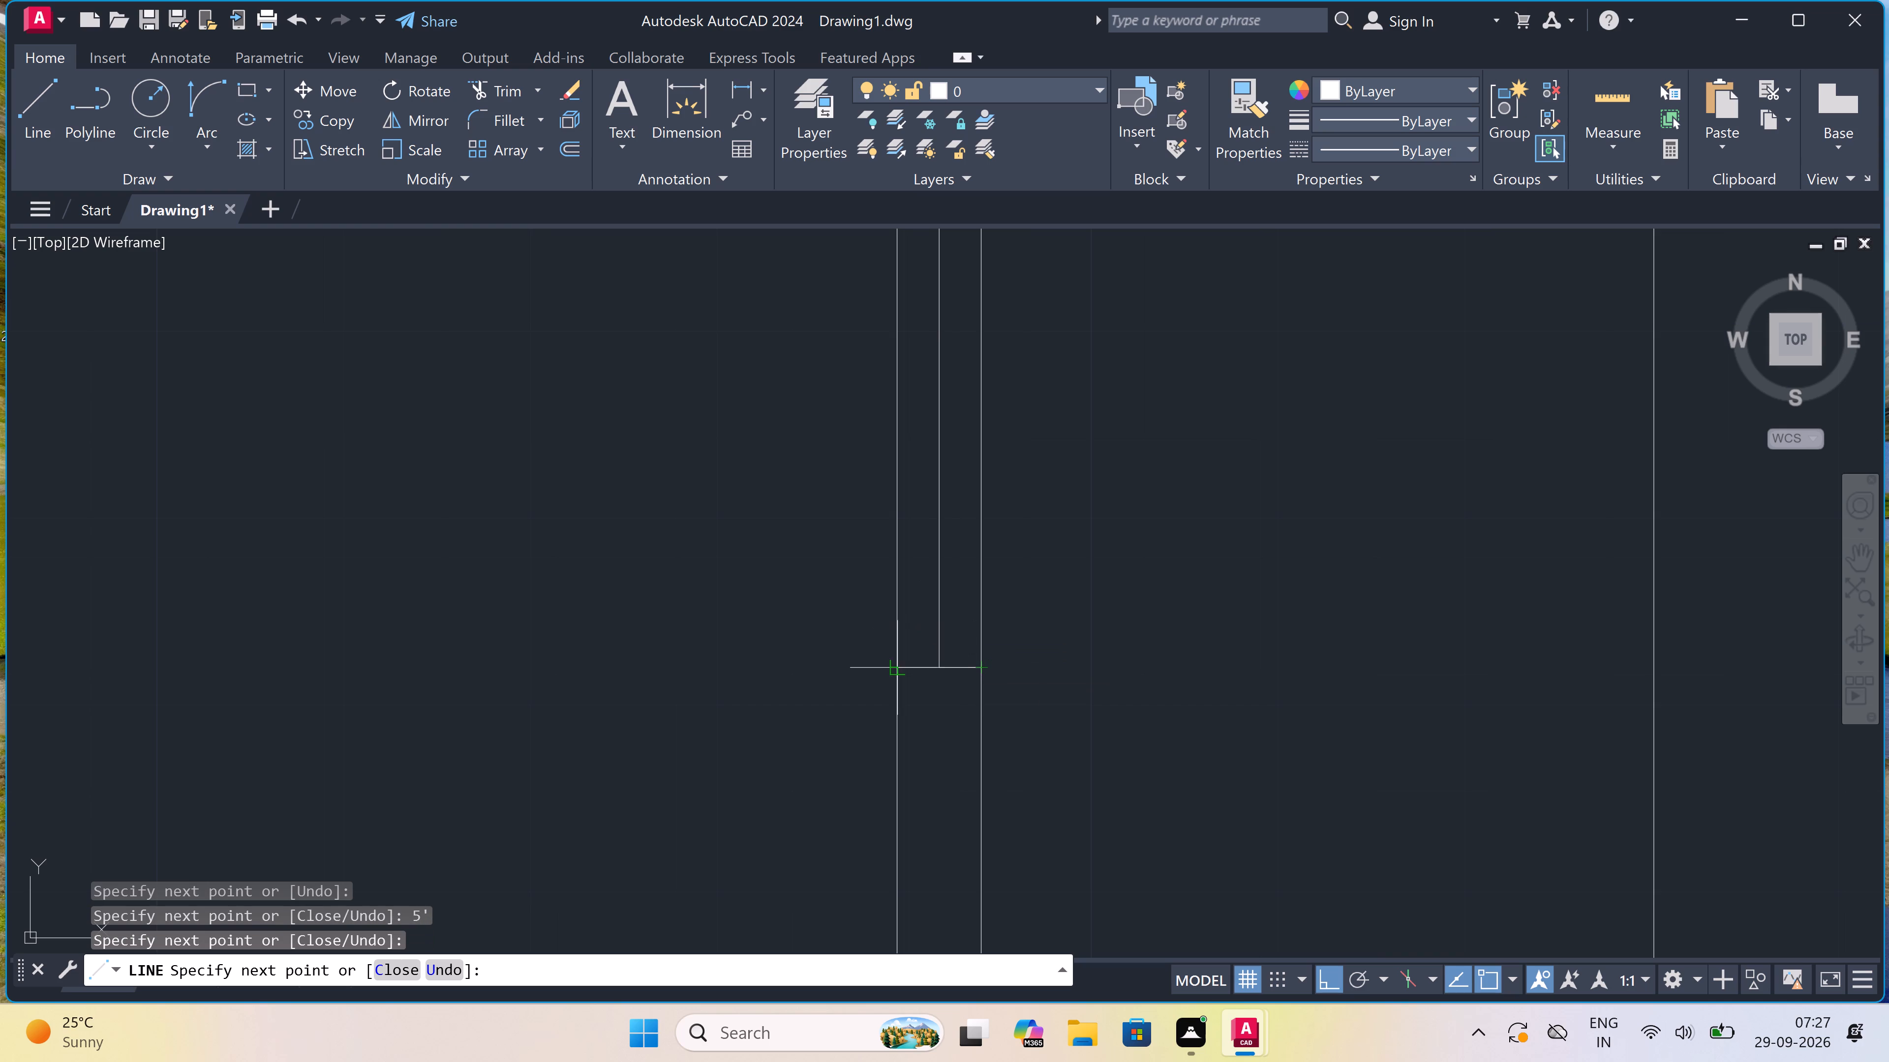
pyautogui.click(893, 666)
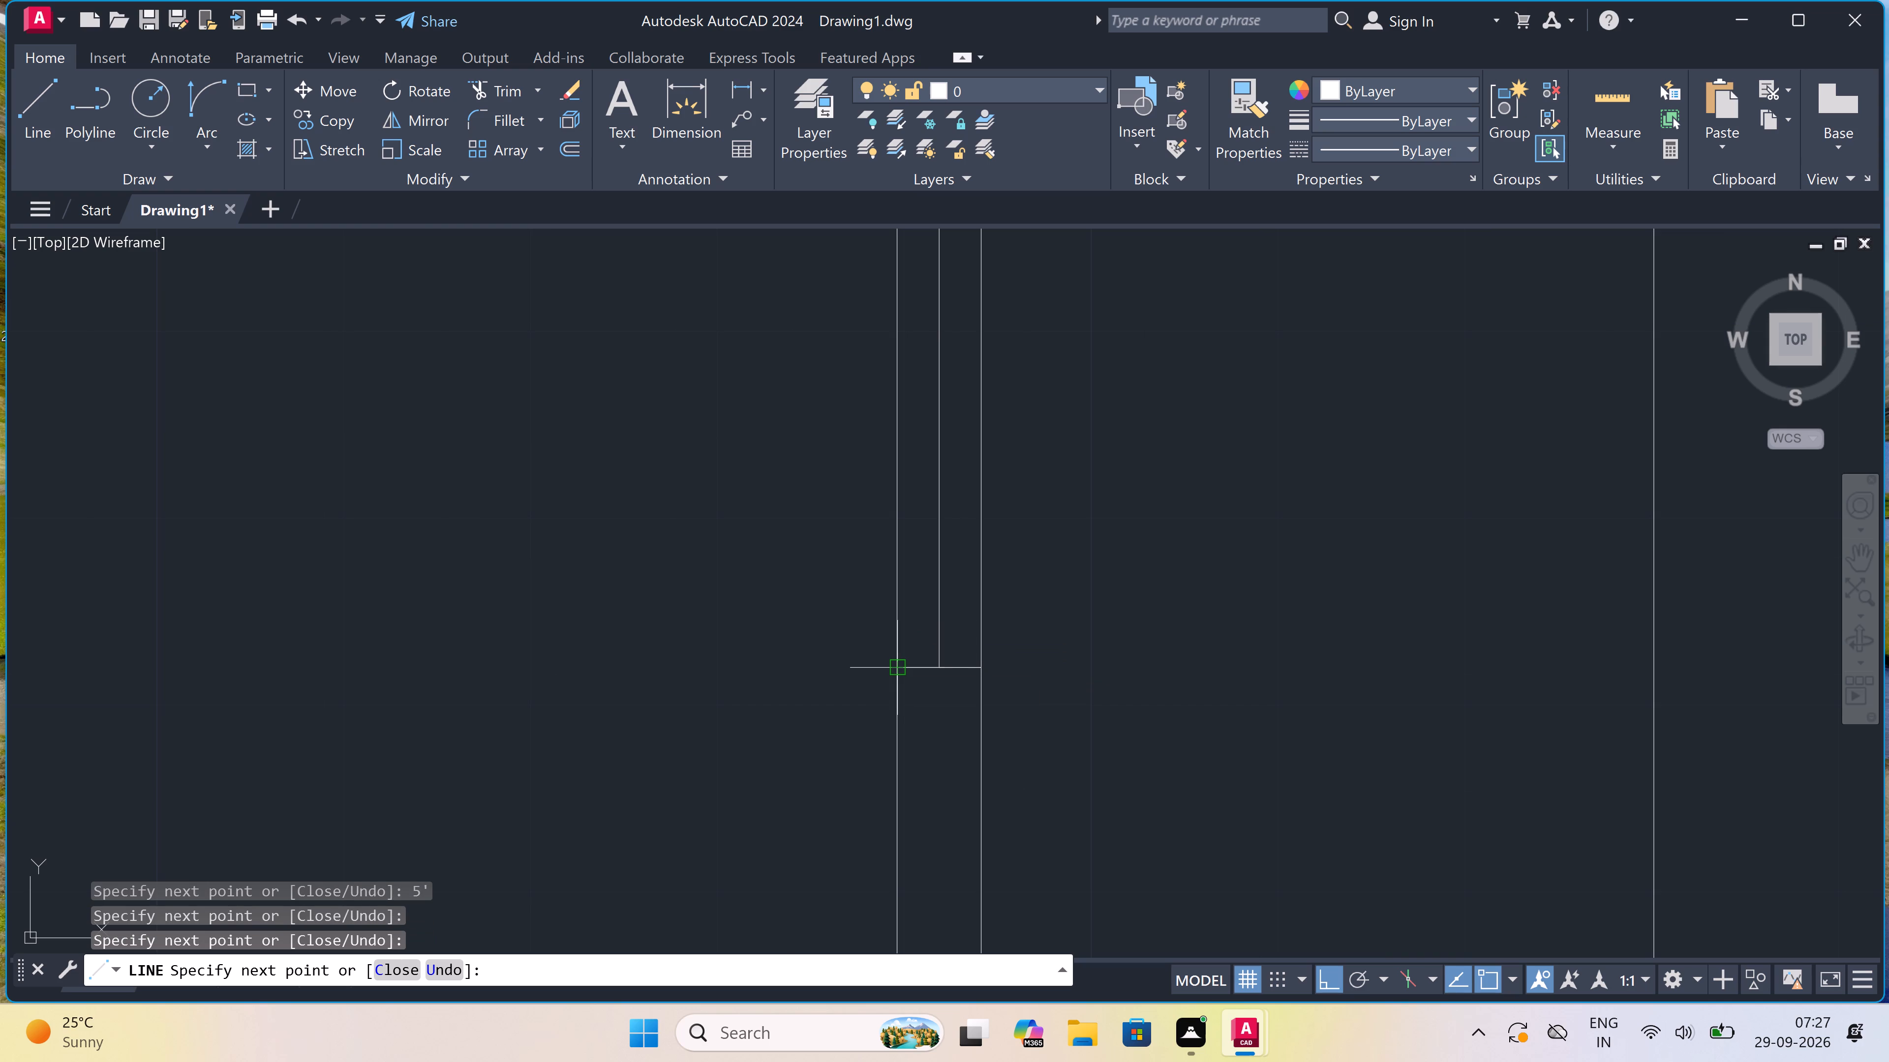
pyautogui.press('Escape')
# Draw a door jamb line across the east wall just south of the new window, with a 2" mid-wall stub southward and a 3' leaf eastward.
pyautogui.press('space')
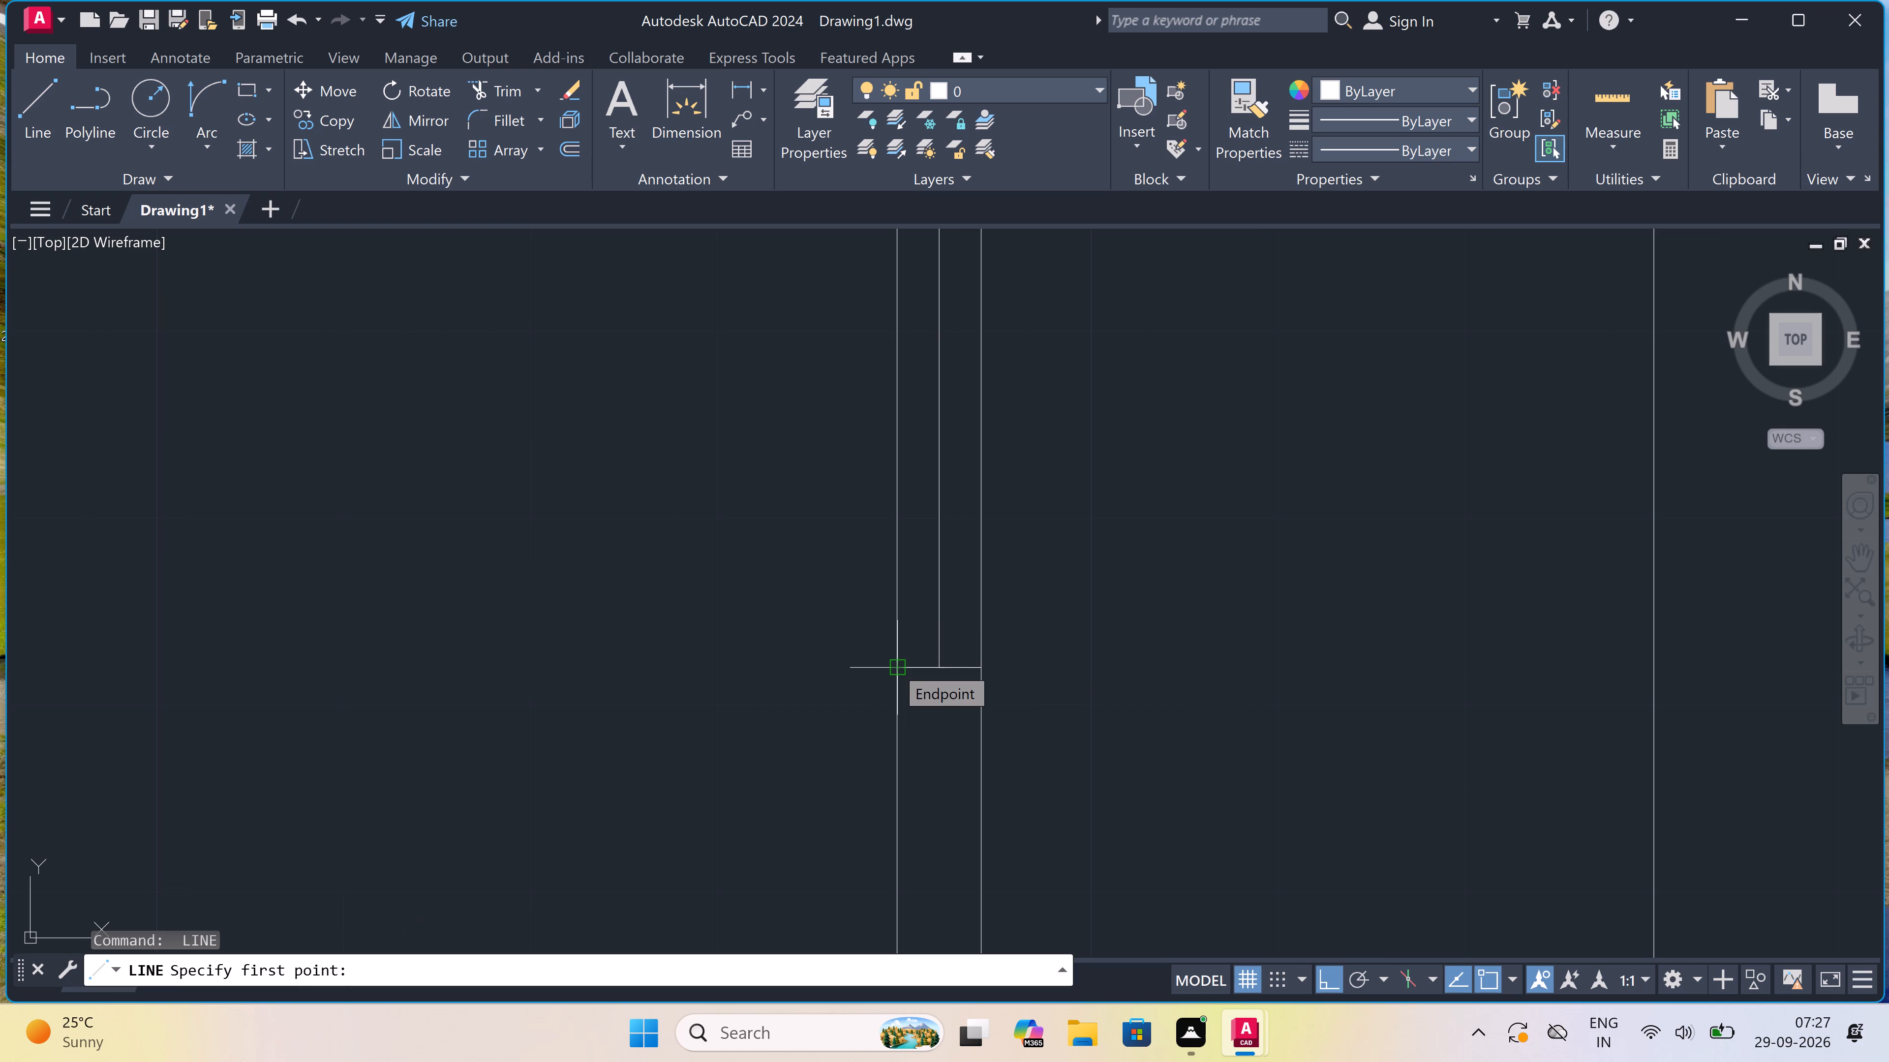
pyautogui.scroll(-3, 894, 667)
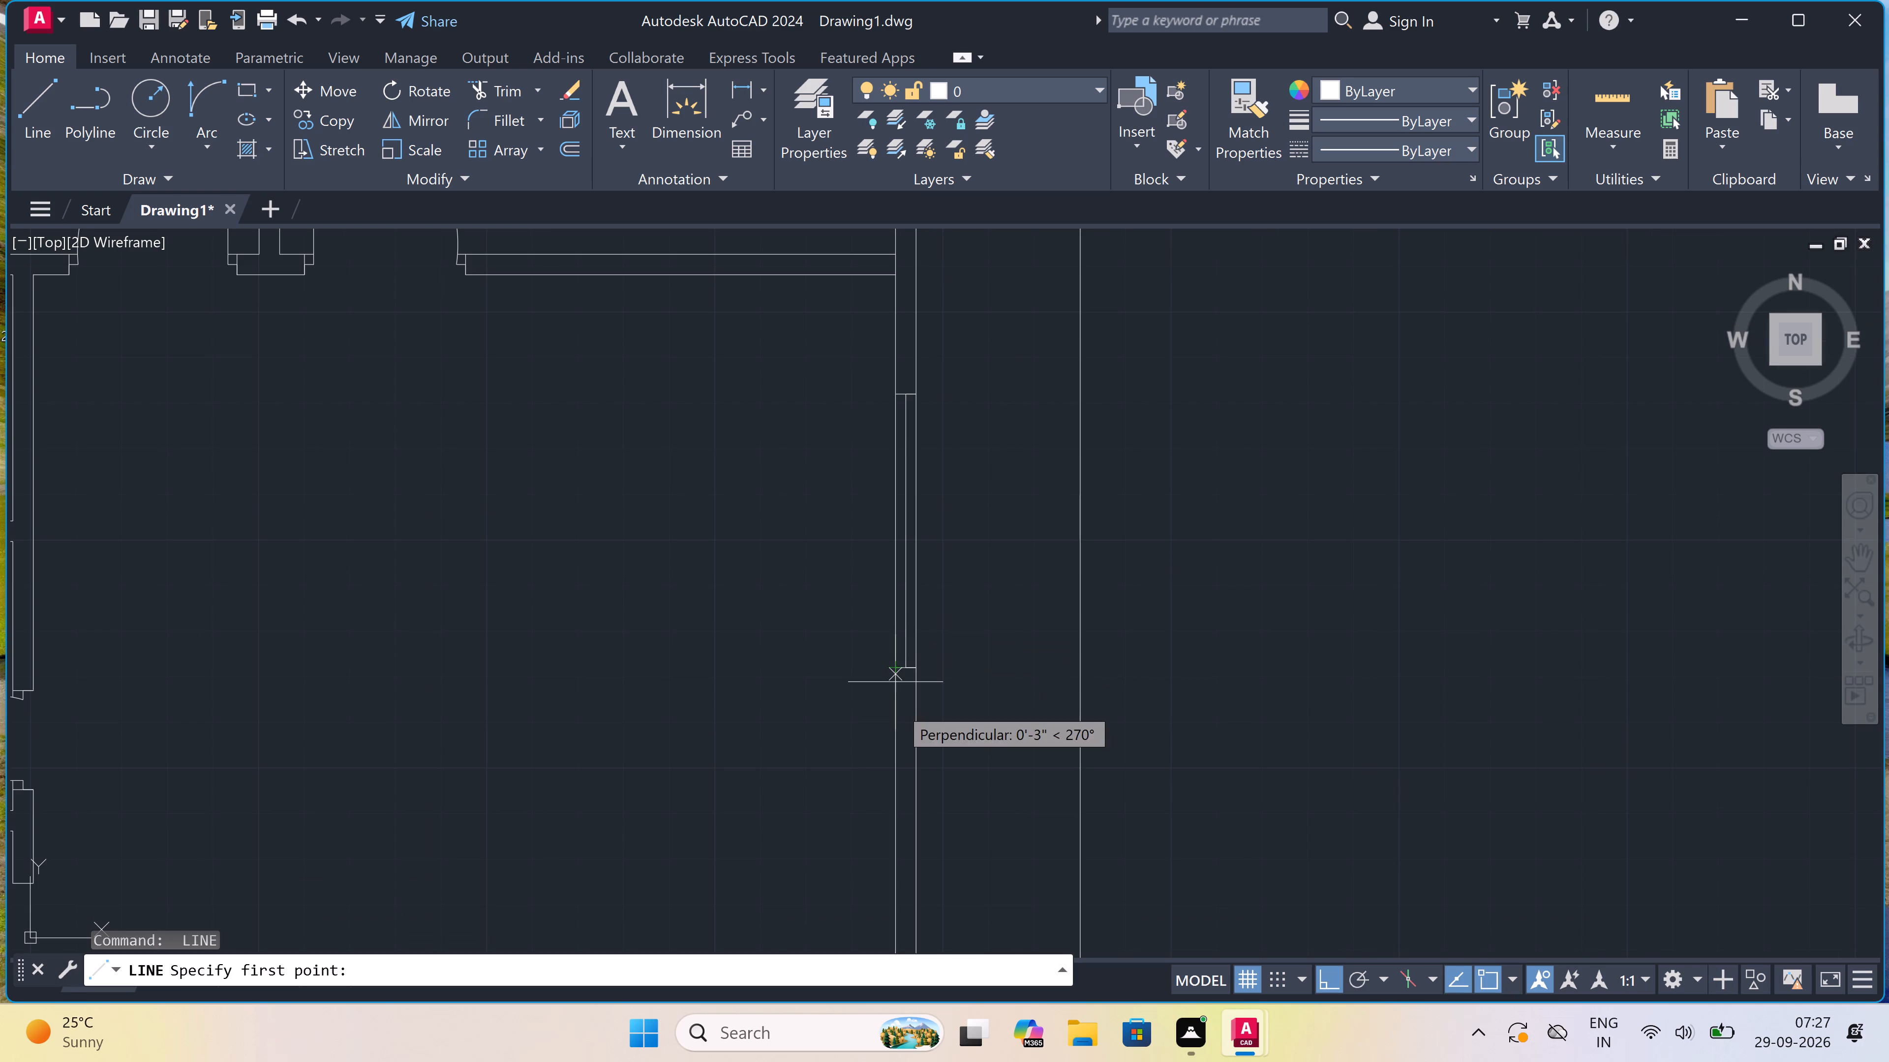
pyautogui.scroll(-2, 895, 718)
pyautogui.scroll(3, 895, 718)
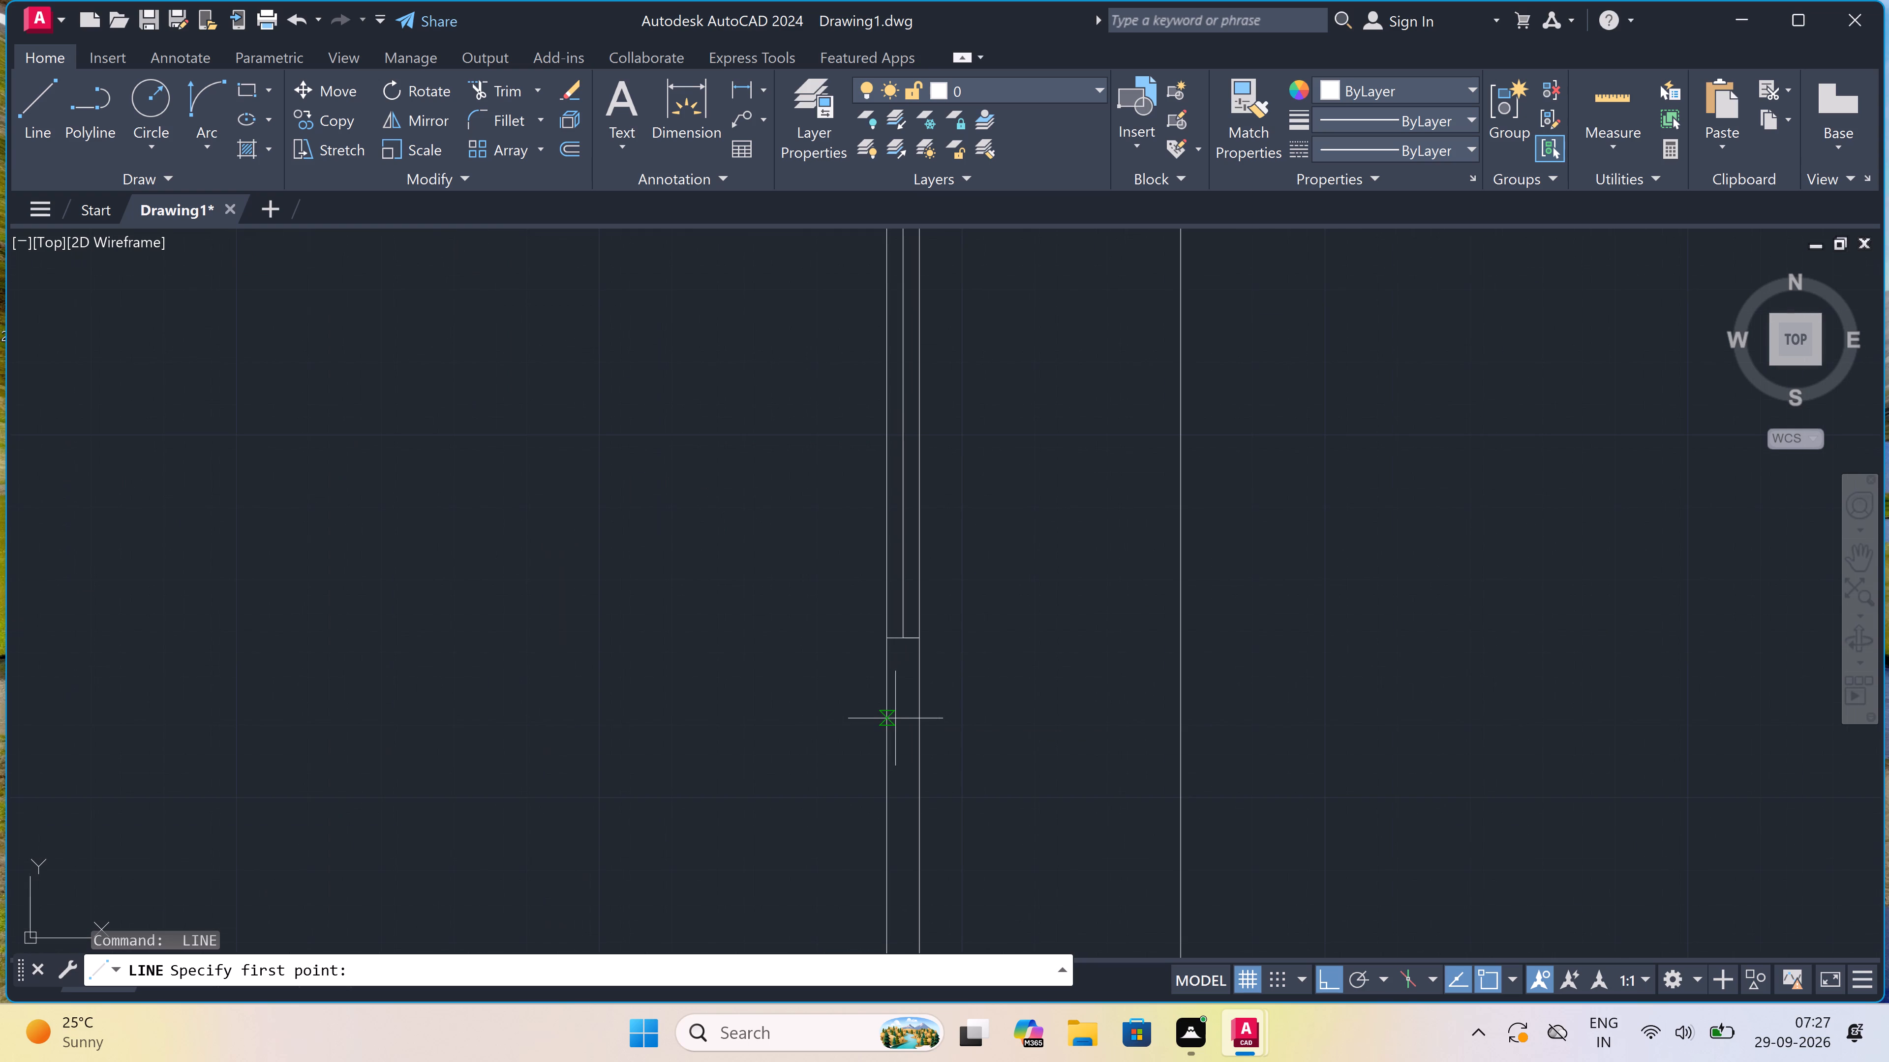
pyautogui.click(886, 701)
pyautogui.click(924, 699)
pyautogui.click(909, 703)
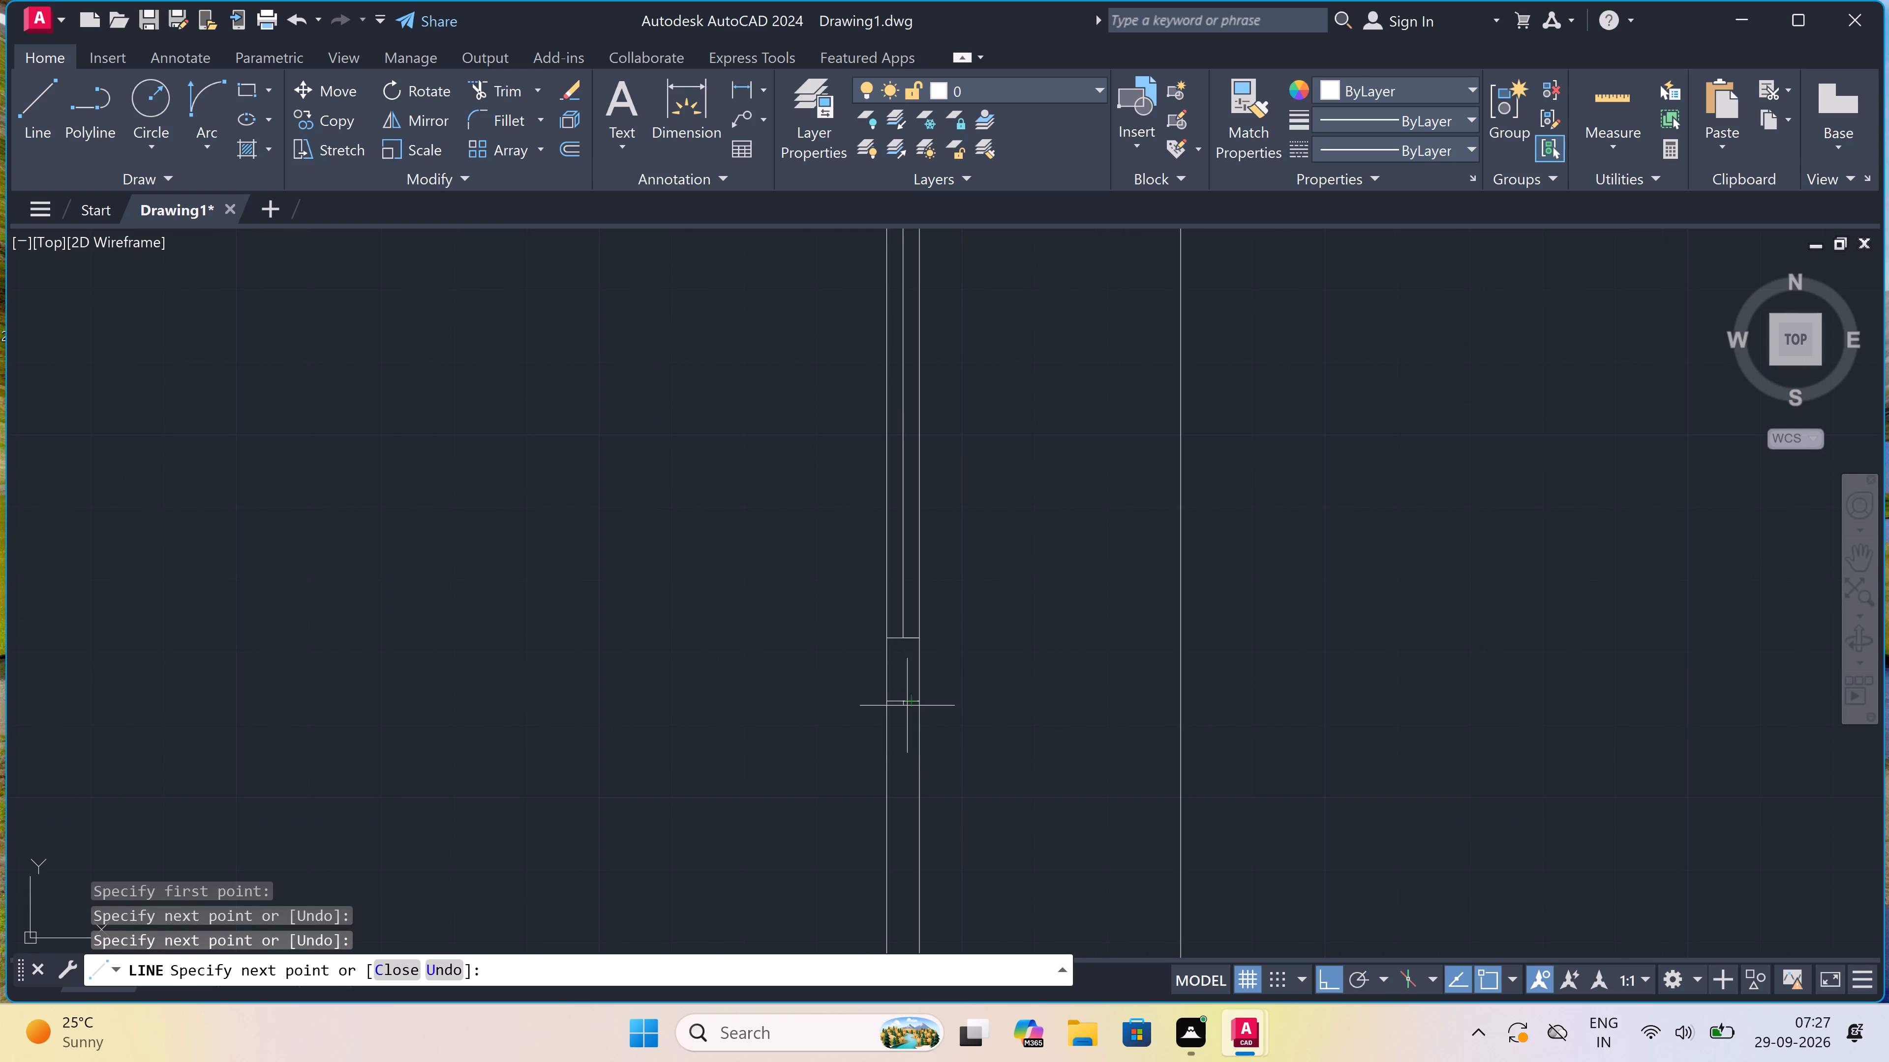
pyautogui.write('2"')
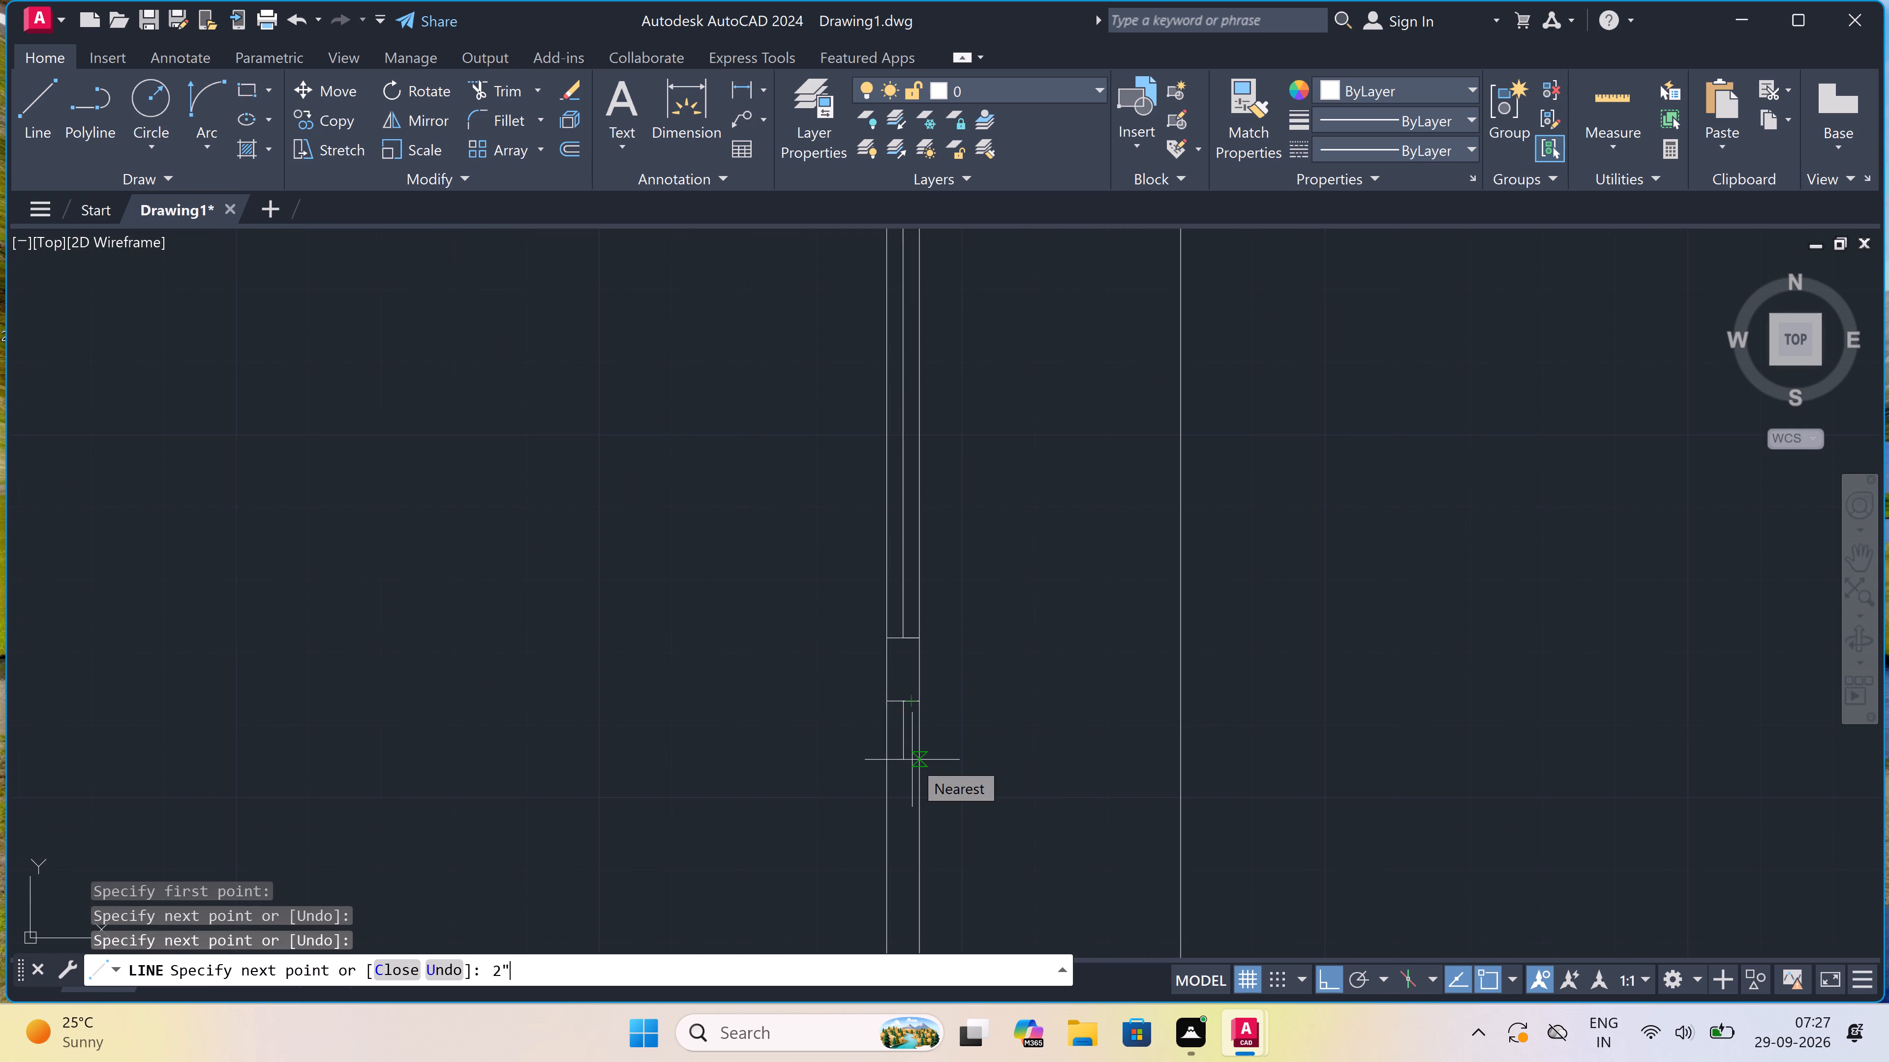
pyautogui.press('space')
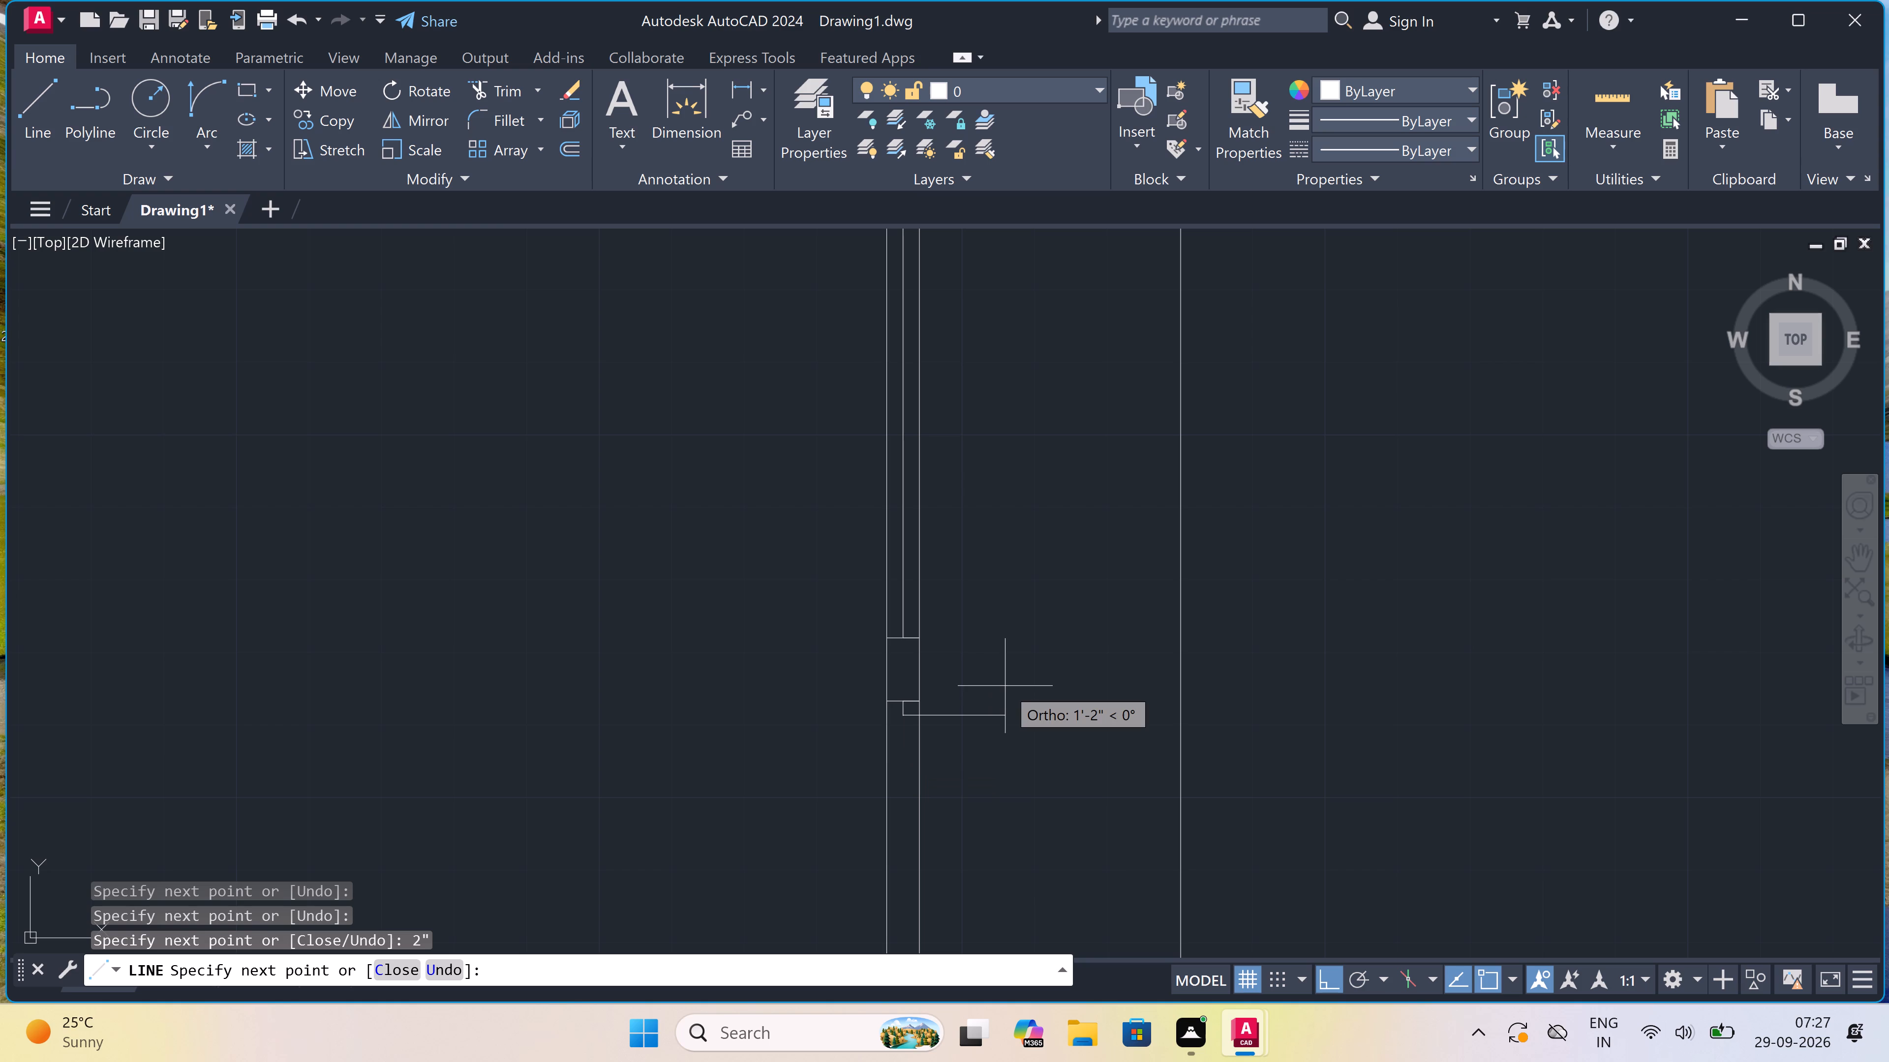
pyautogui.write("3'")
pyautogui.press('space')
pyautogui.press('Escape')
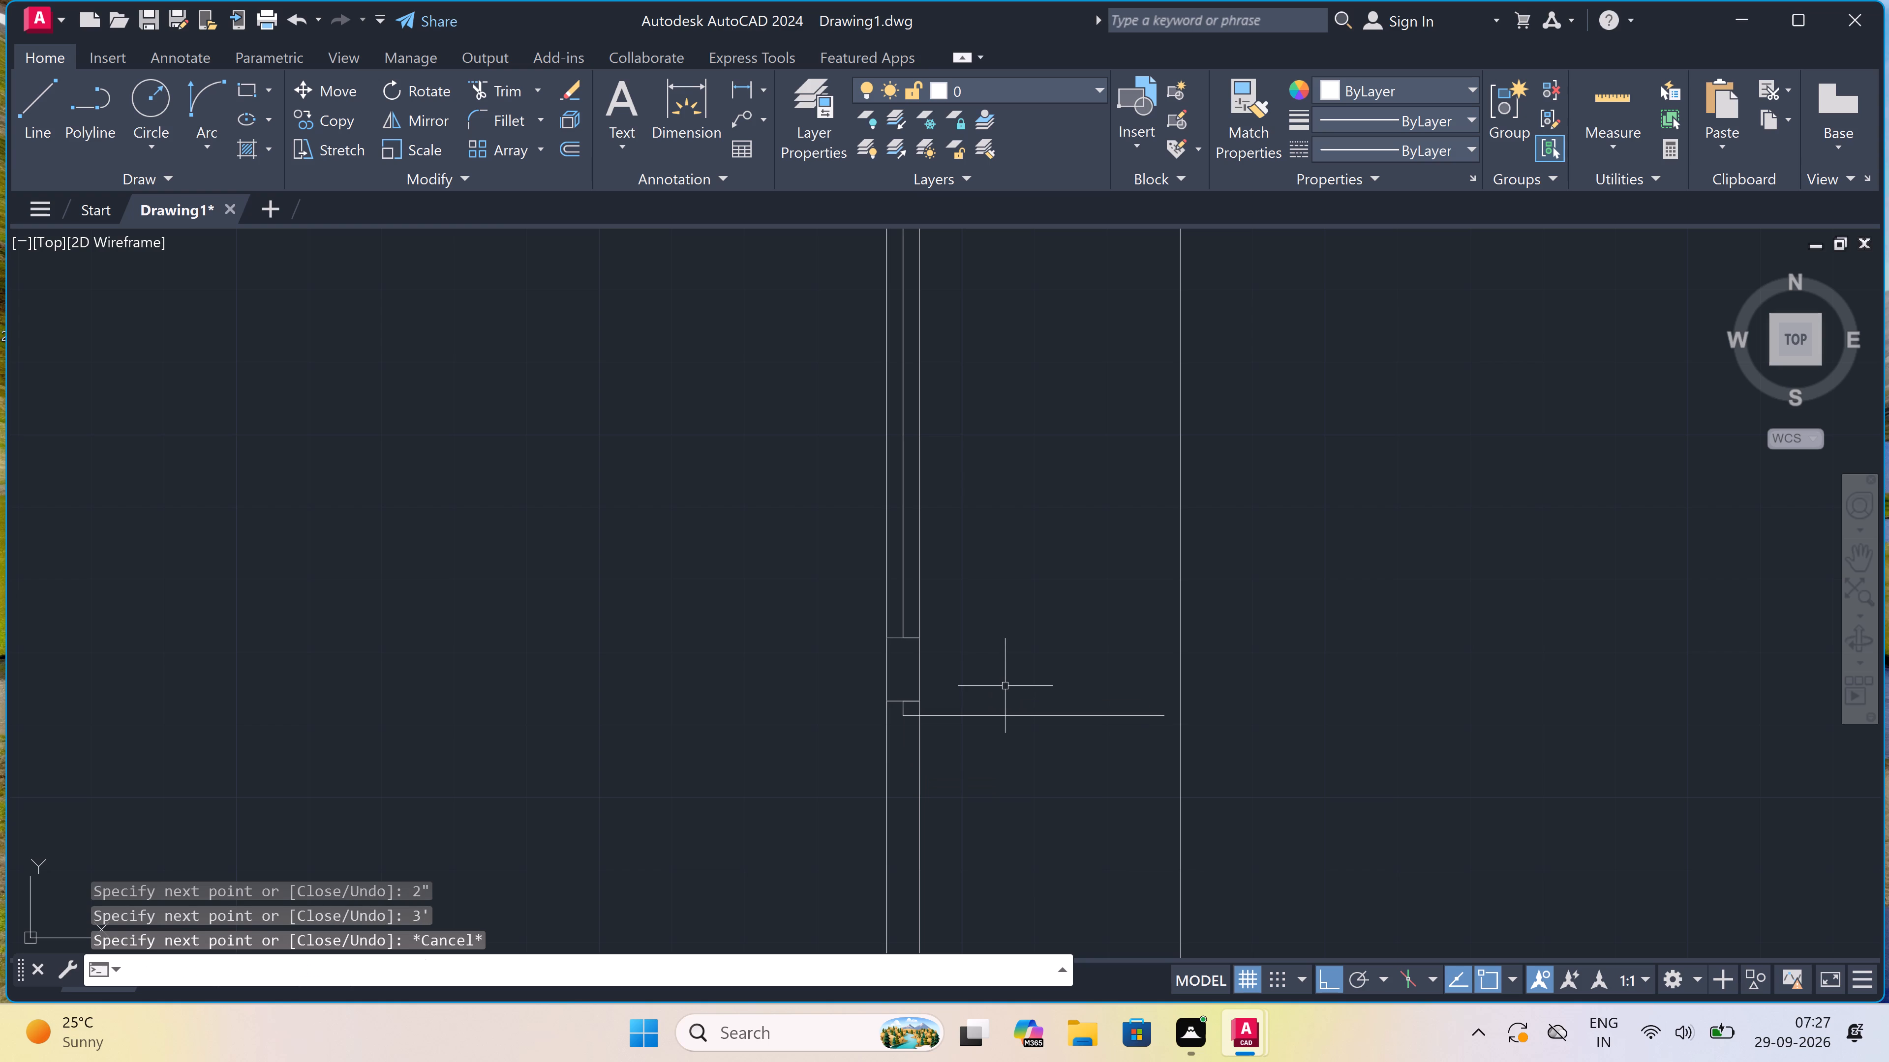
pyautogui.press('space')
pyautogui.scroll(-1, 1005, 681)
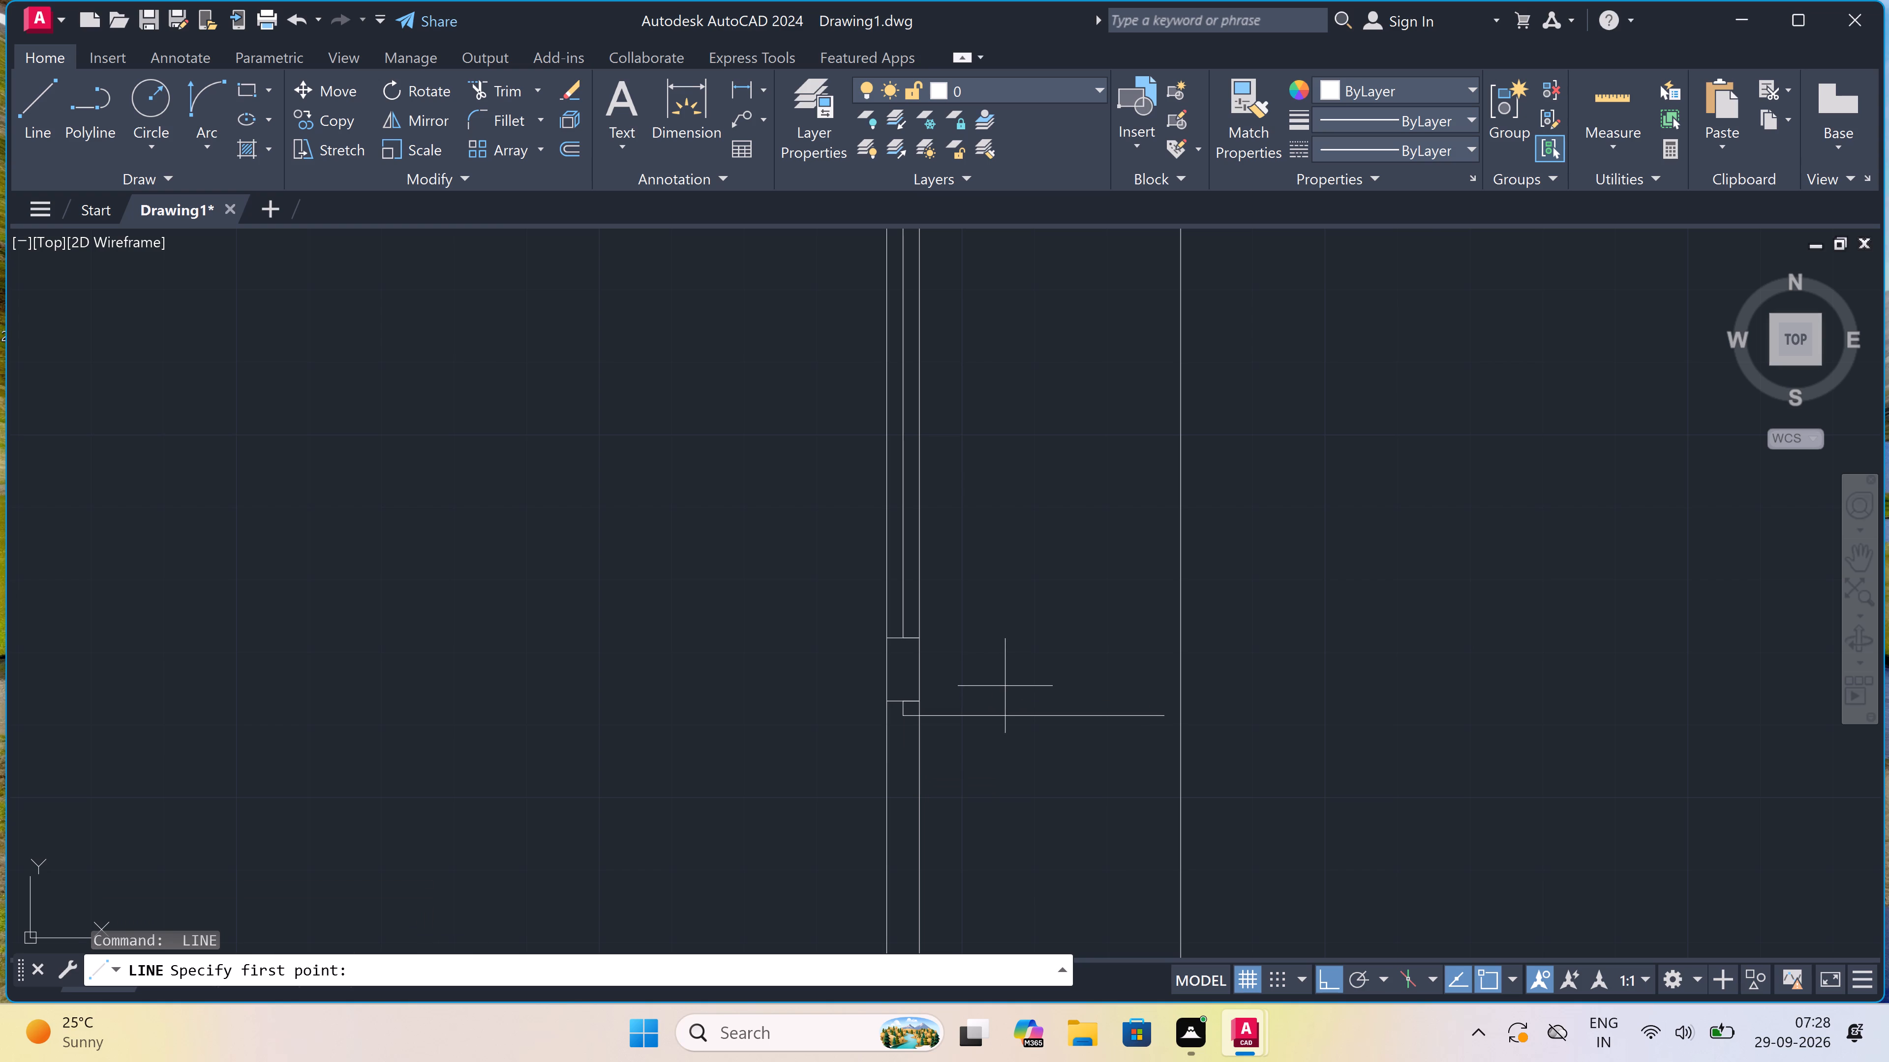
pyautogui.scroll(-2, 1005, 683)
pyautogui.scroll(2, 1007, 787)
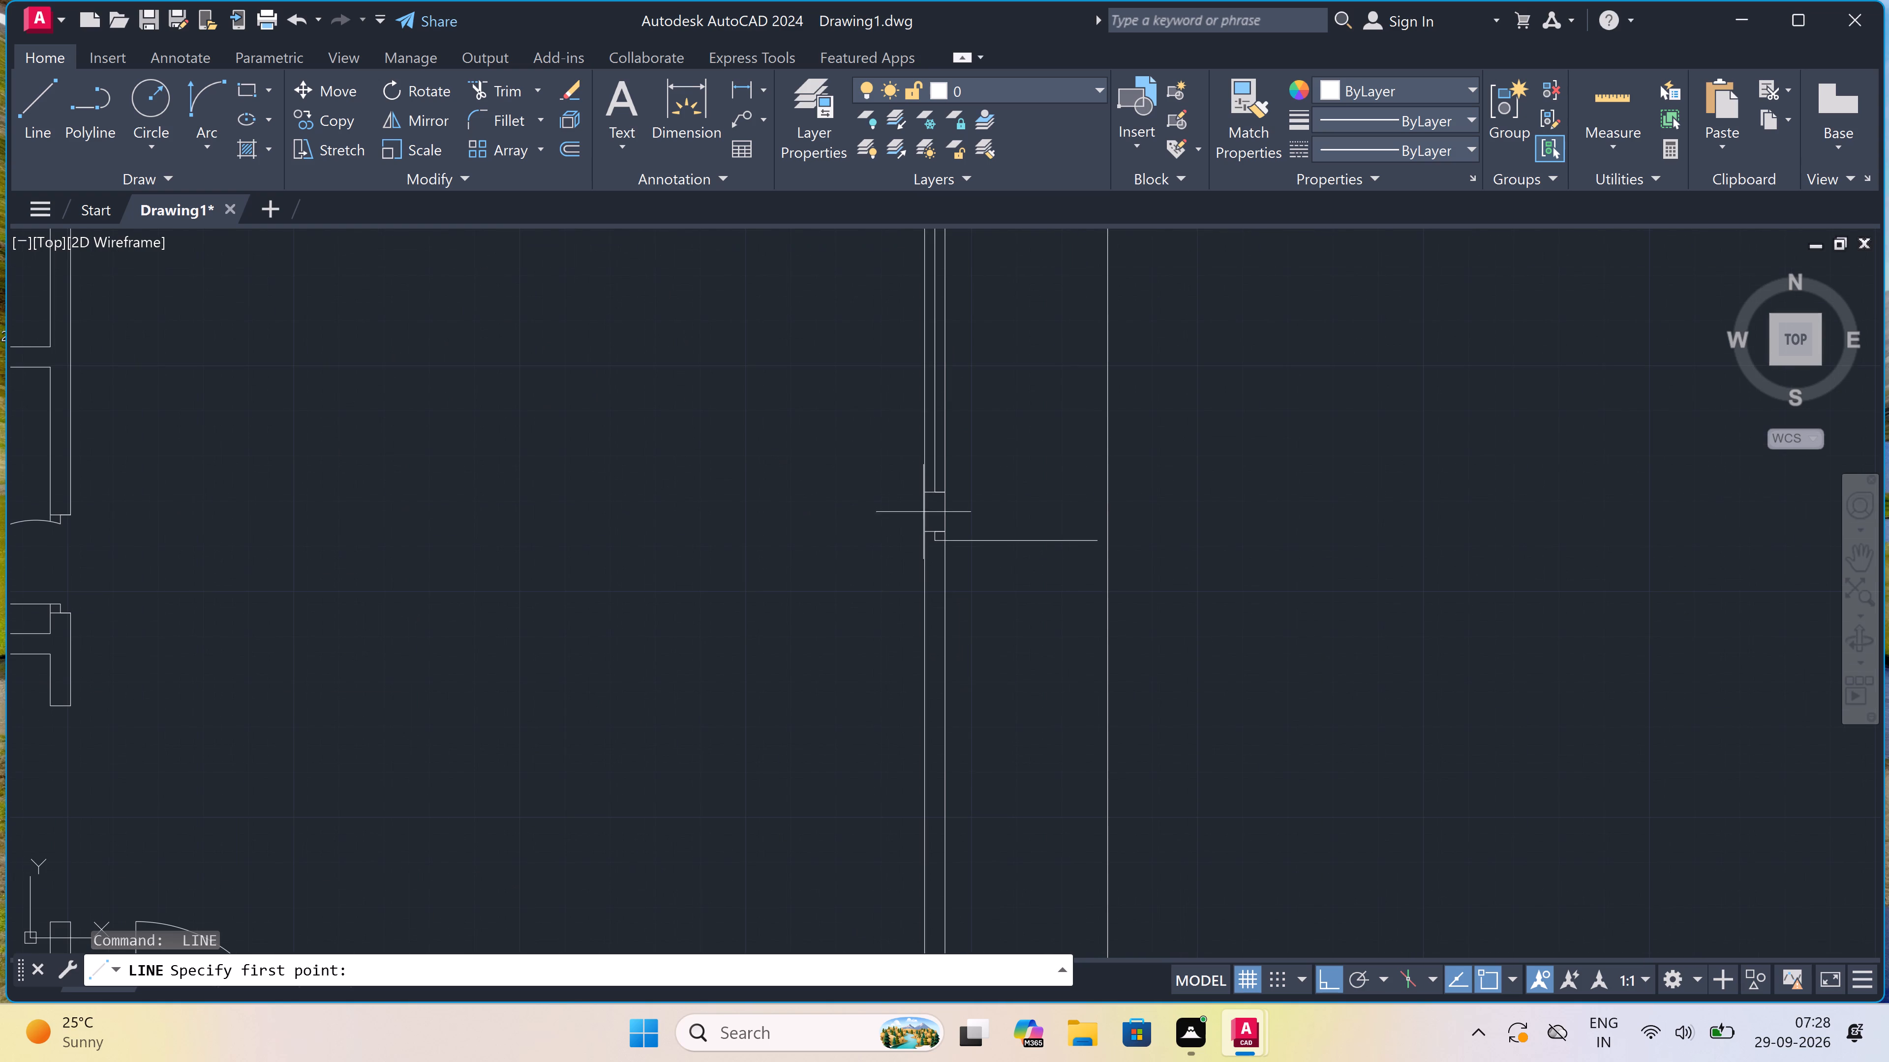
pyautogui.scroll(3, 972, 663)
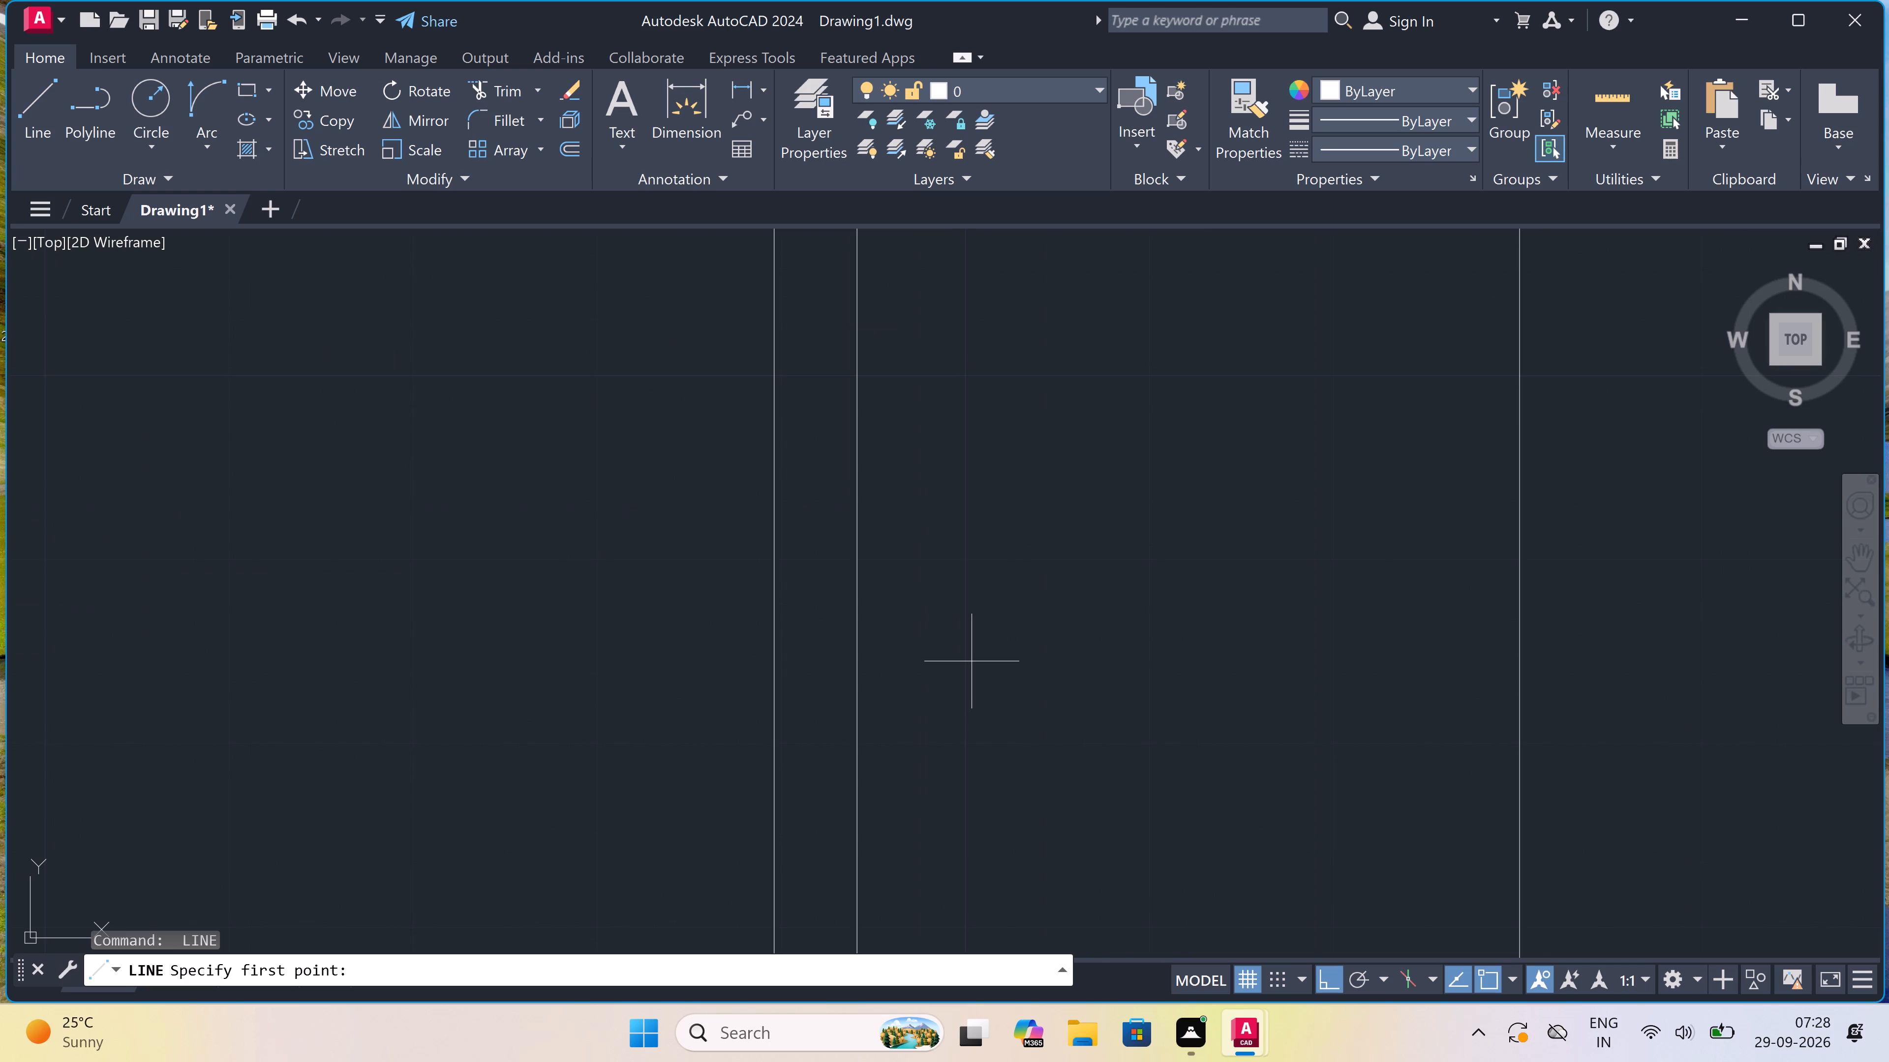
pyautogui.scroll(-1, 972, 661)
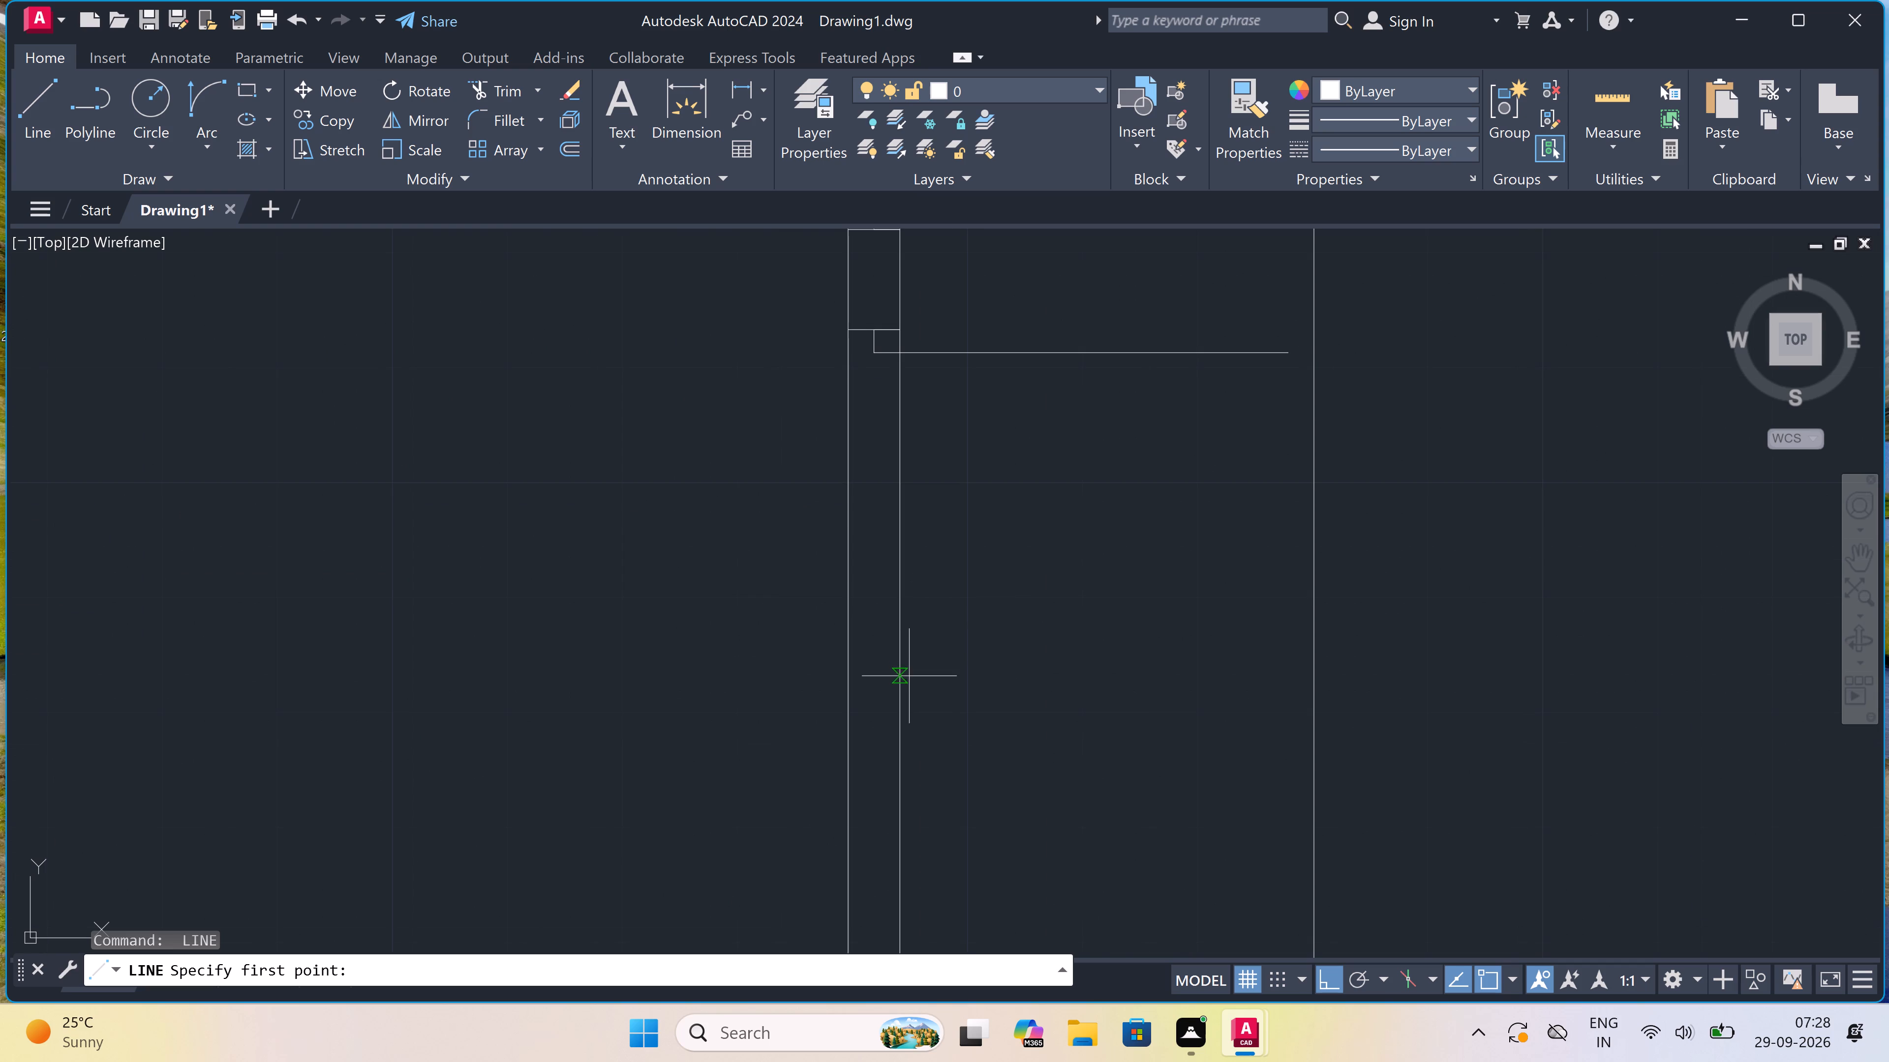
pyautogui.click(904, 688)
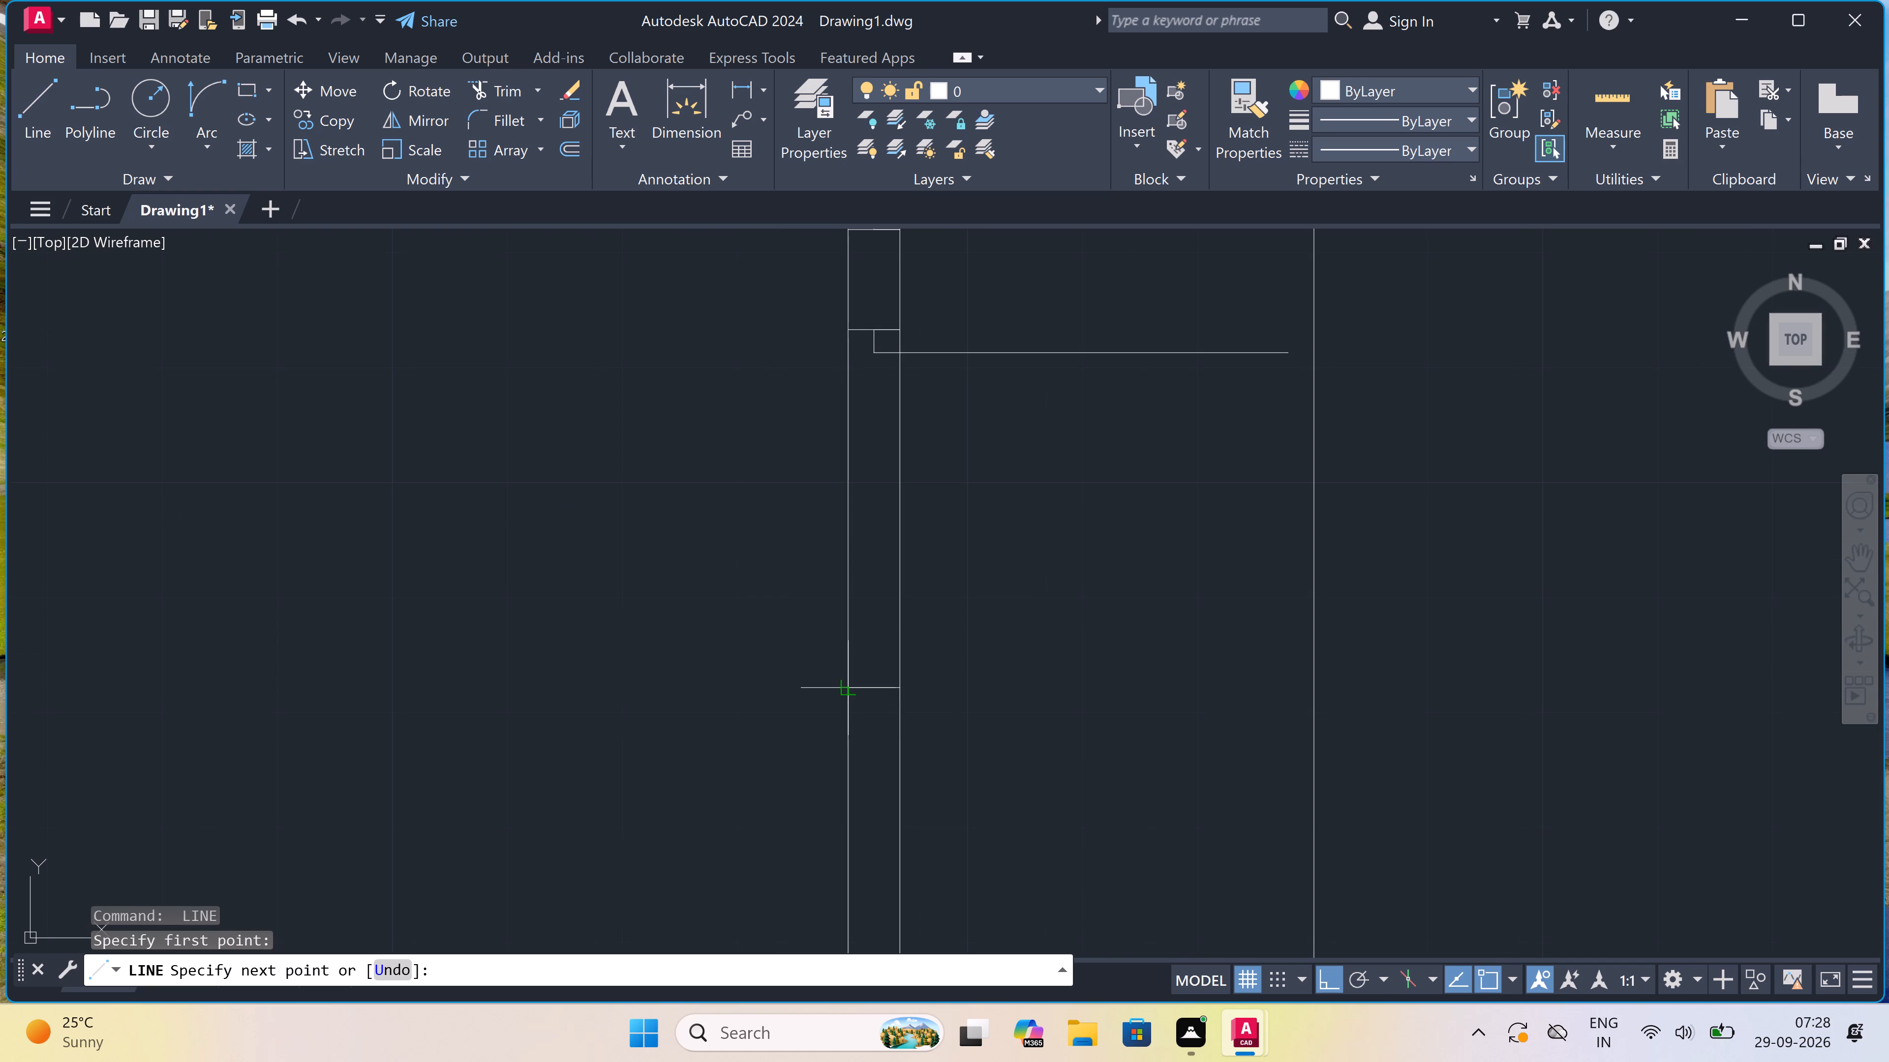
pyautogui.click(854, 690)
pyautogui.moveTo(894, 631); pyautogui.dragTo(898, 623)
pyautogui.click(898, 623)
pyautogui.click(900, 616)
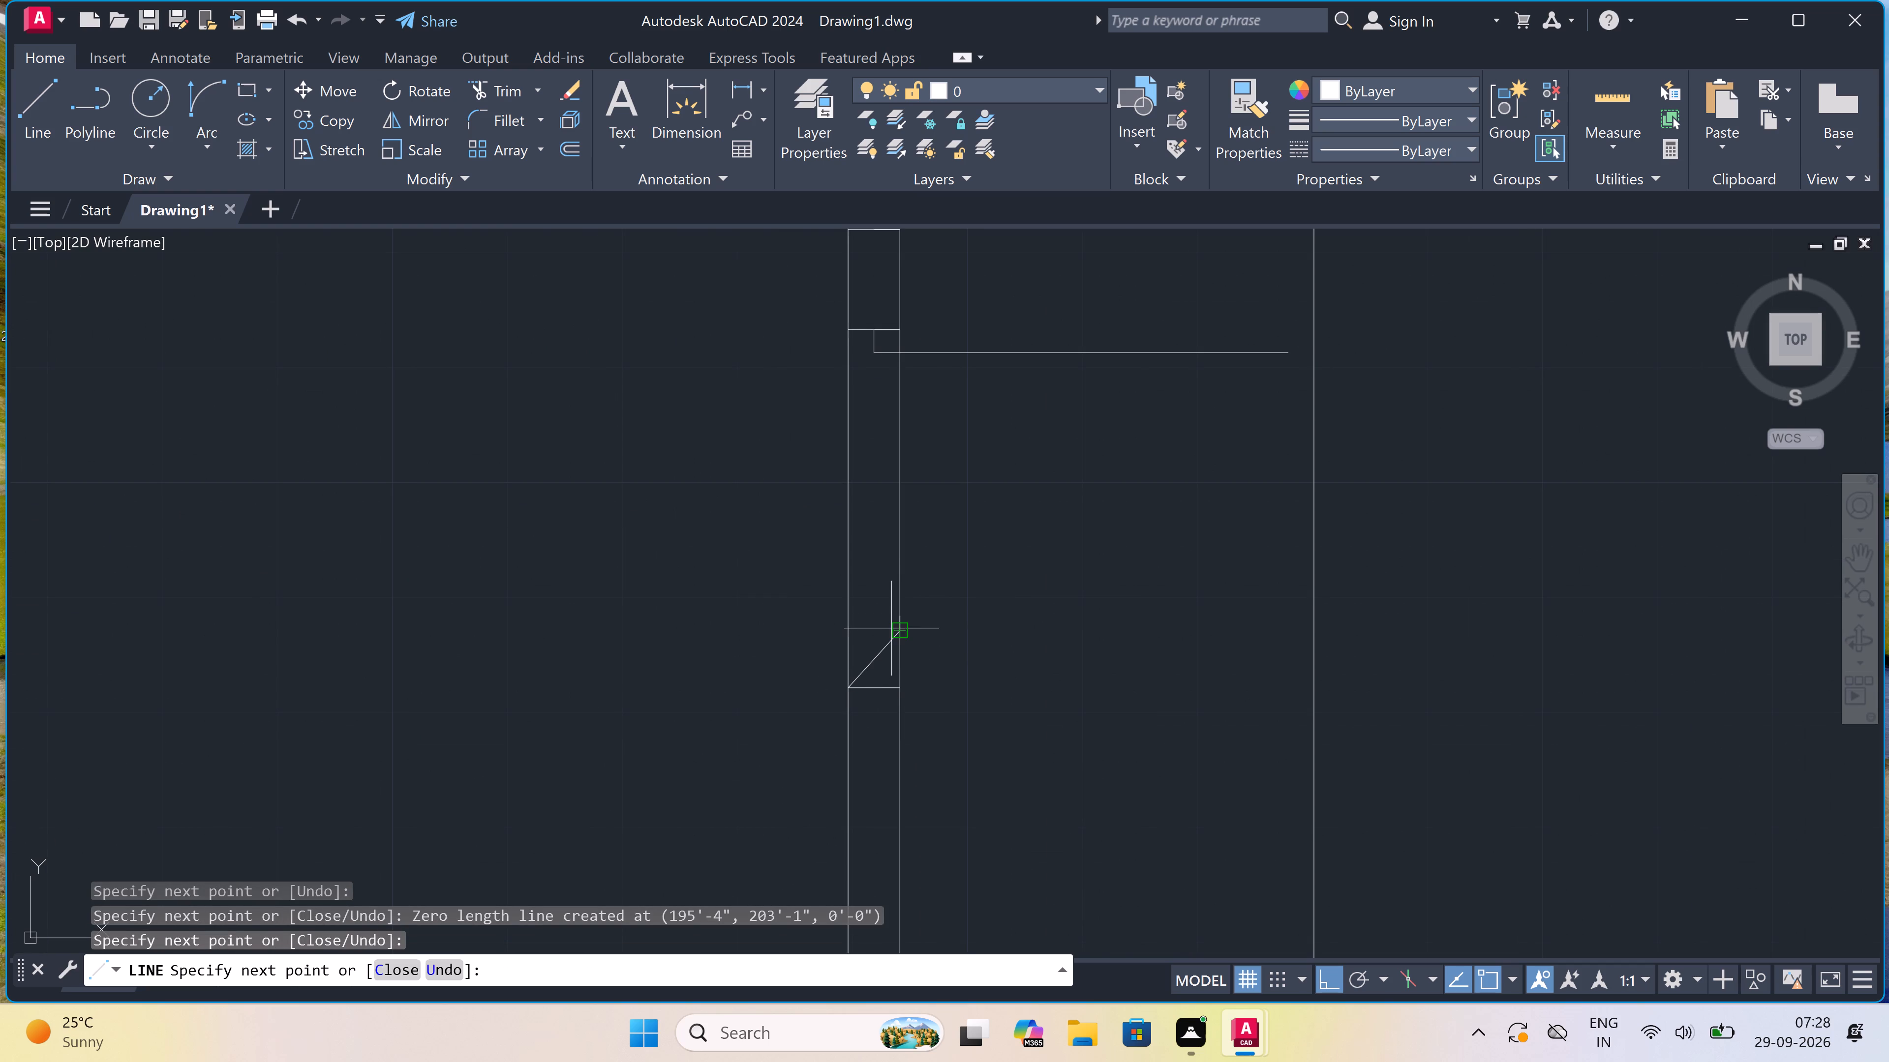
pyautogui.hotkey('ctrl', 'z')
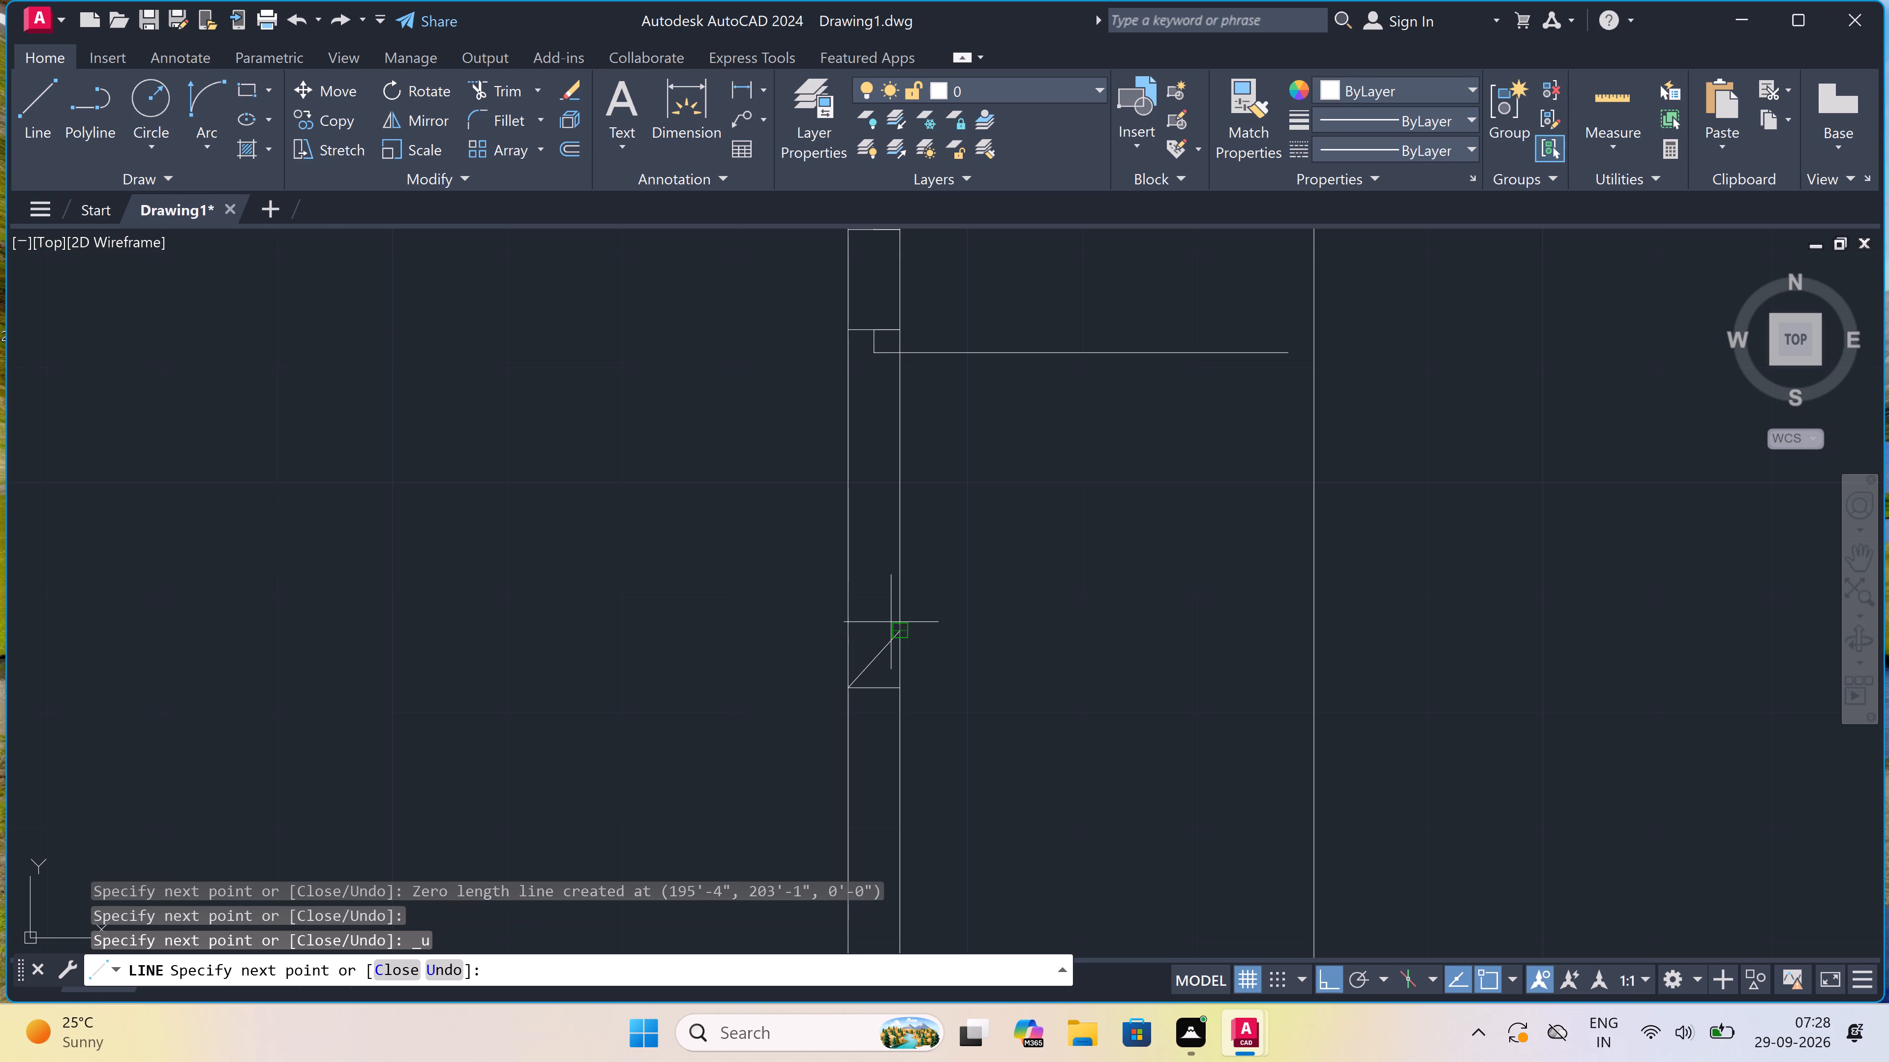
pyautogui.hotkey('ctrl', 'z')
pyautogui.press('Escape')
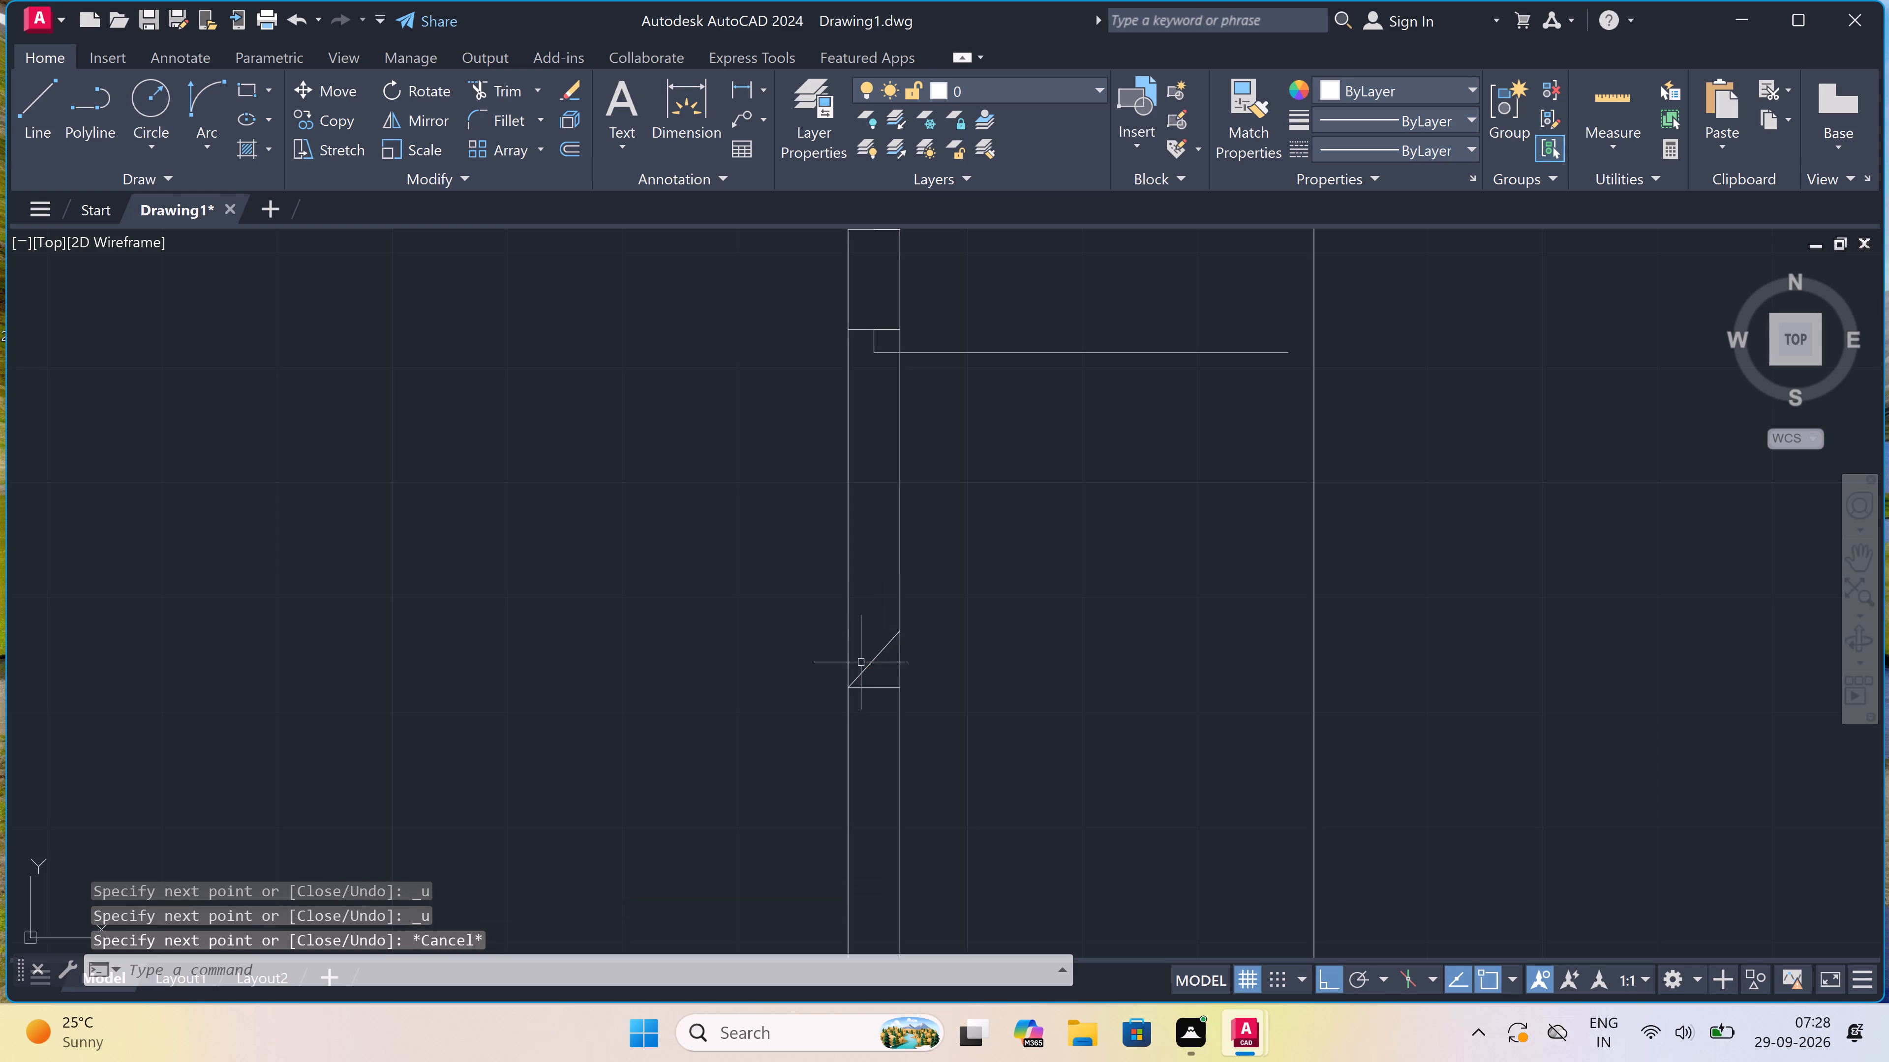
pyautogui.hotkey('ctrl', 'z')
# Draw the door's south jamb line across the east wall, with a 2" mid-wall stub northward.
pyautogui.scroll(-4, 878, 653)
pyautogui.scroll(3, 886, 661)
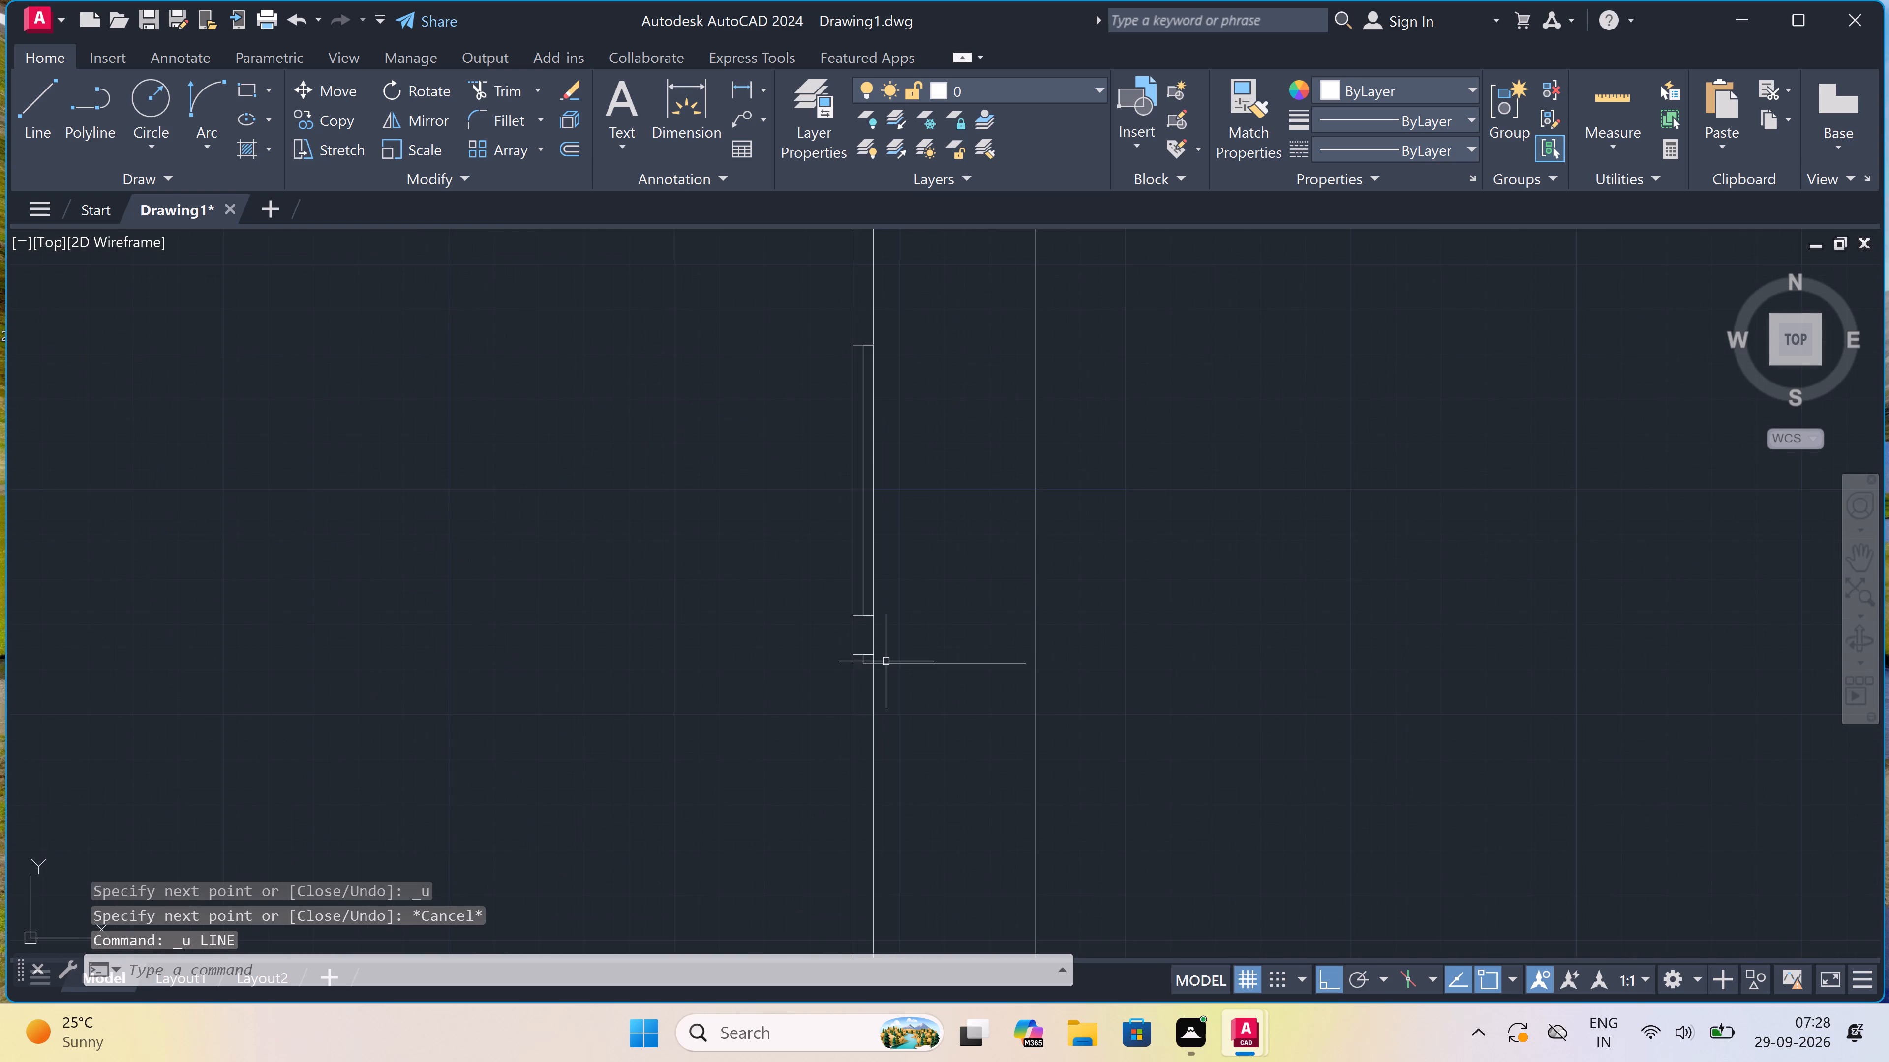
pyautogui.scroll(-2, 888, 660)
pyautogui.scroll(2, 883, 732)
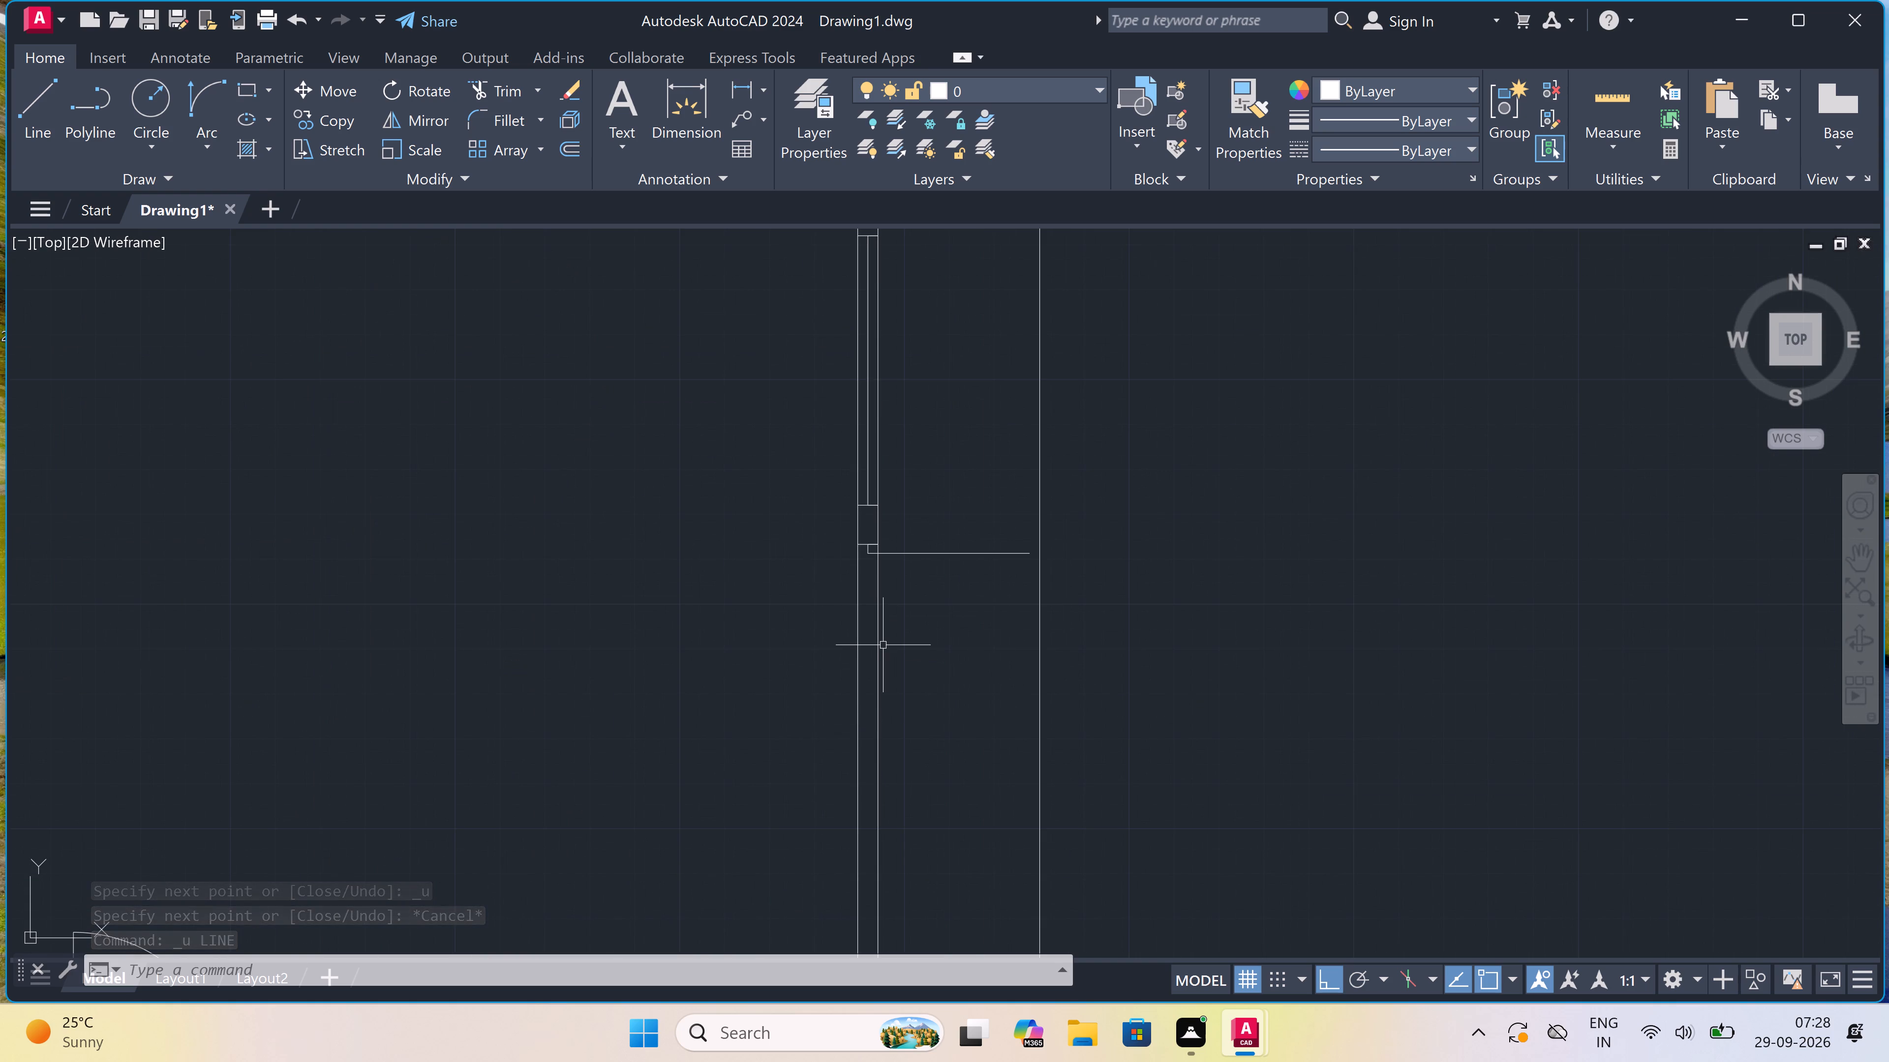
pyautogui.write('l')
pyautogui.press('space')
pyautogui.scroll(1, 883, 645)
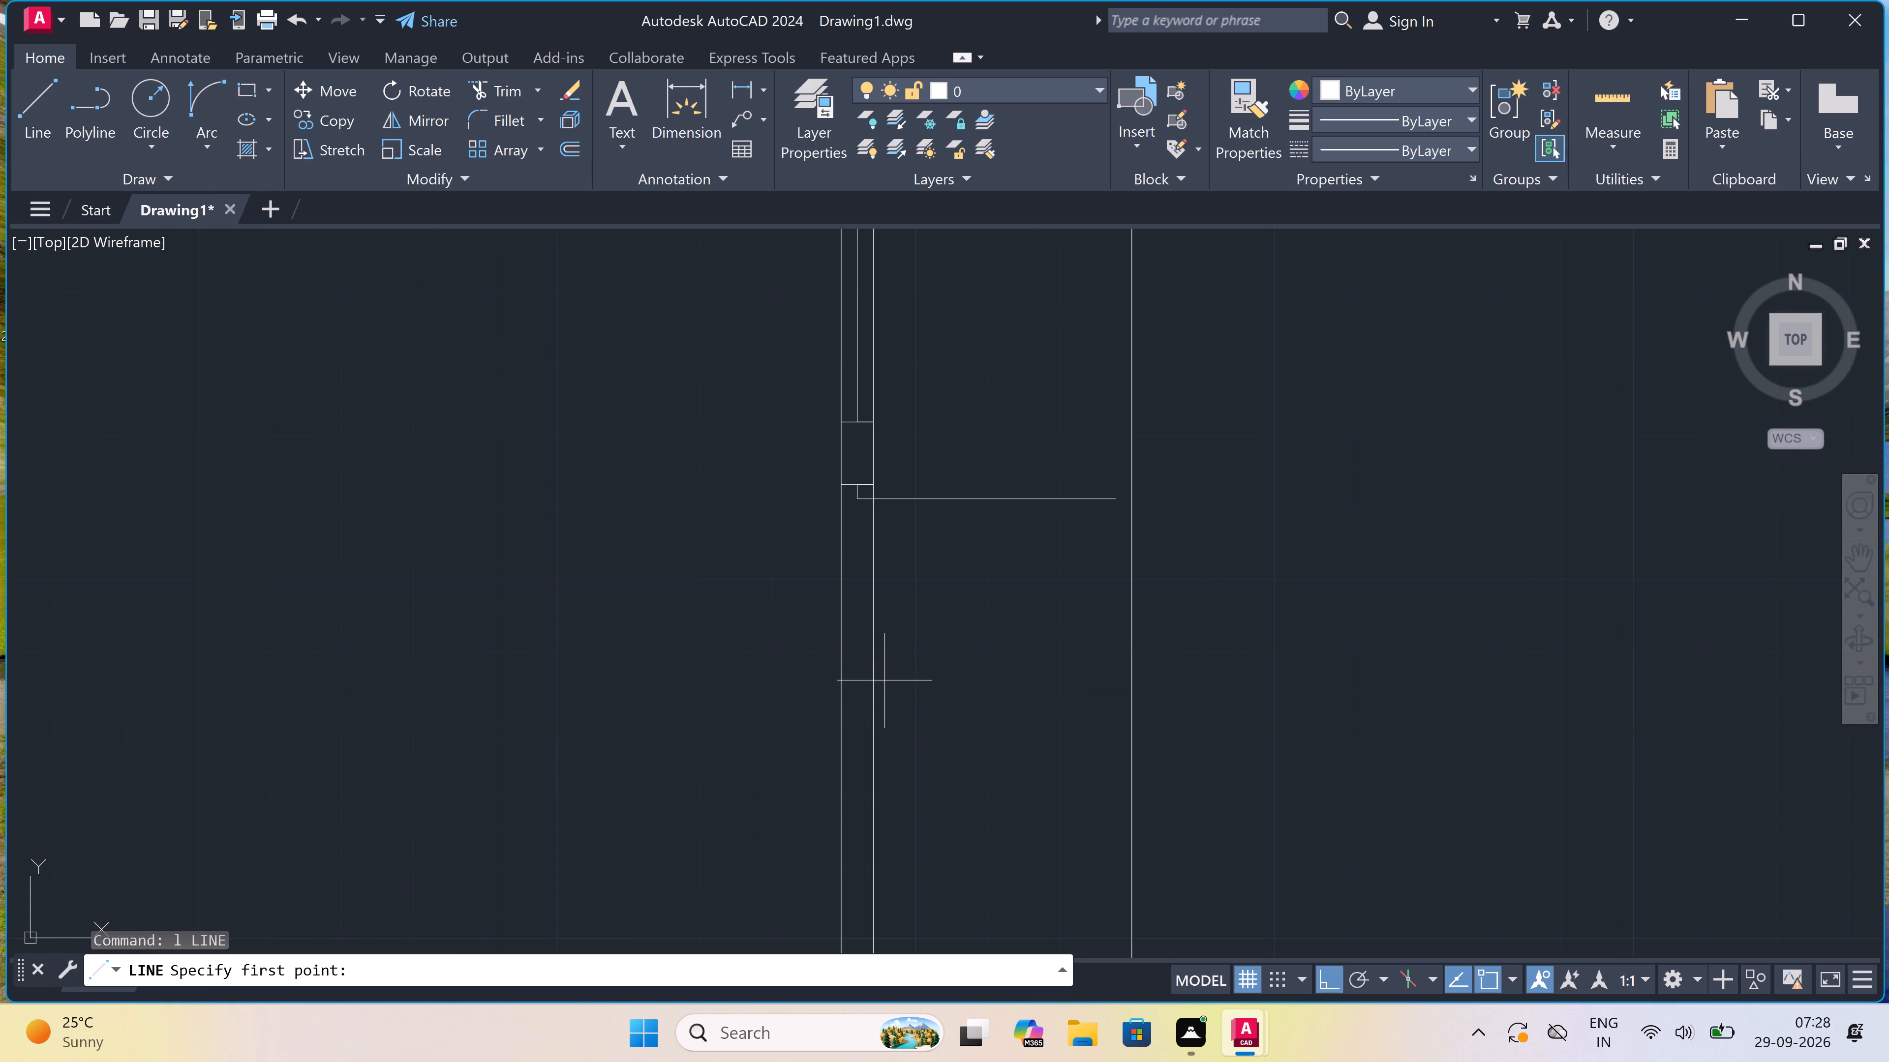
pyautogui.click(878, 715)
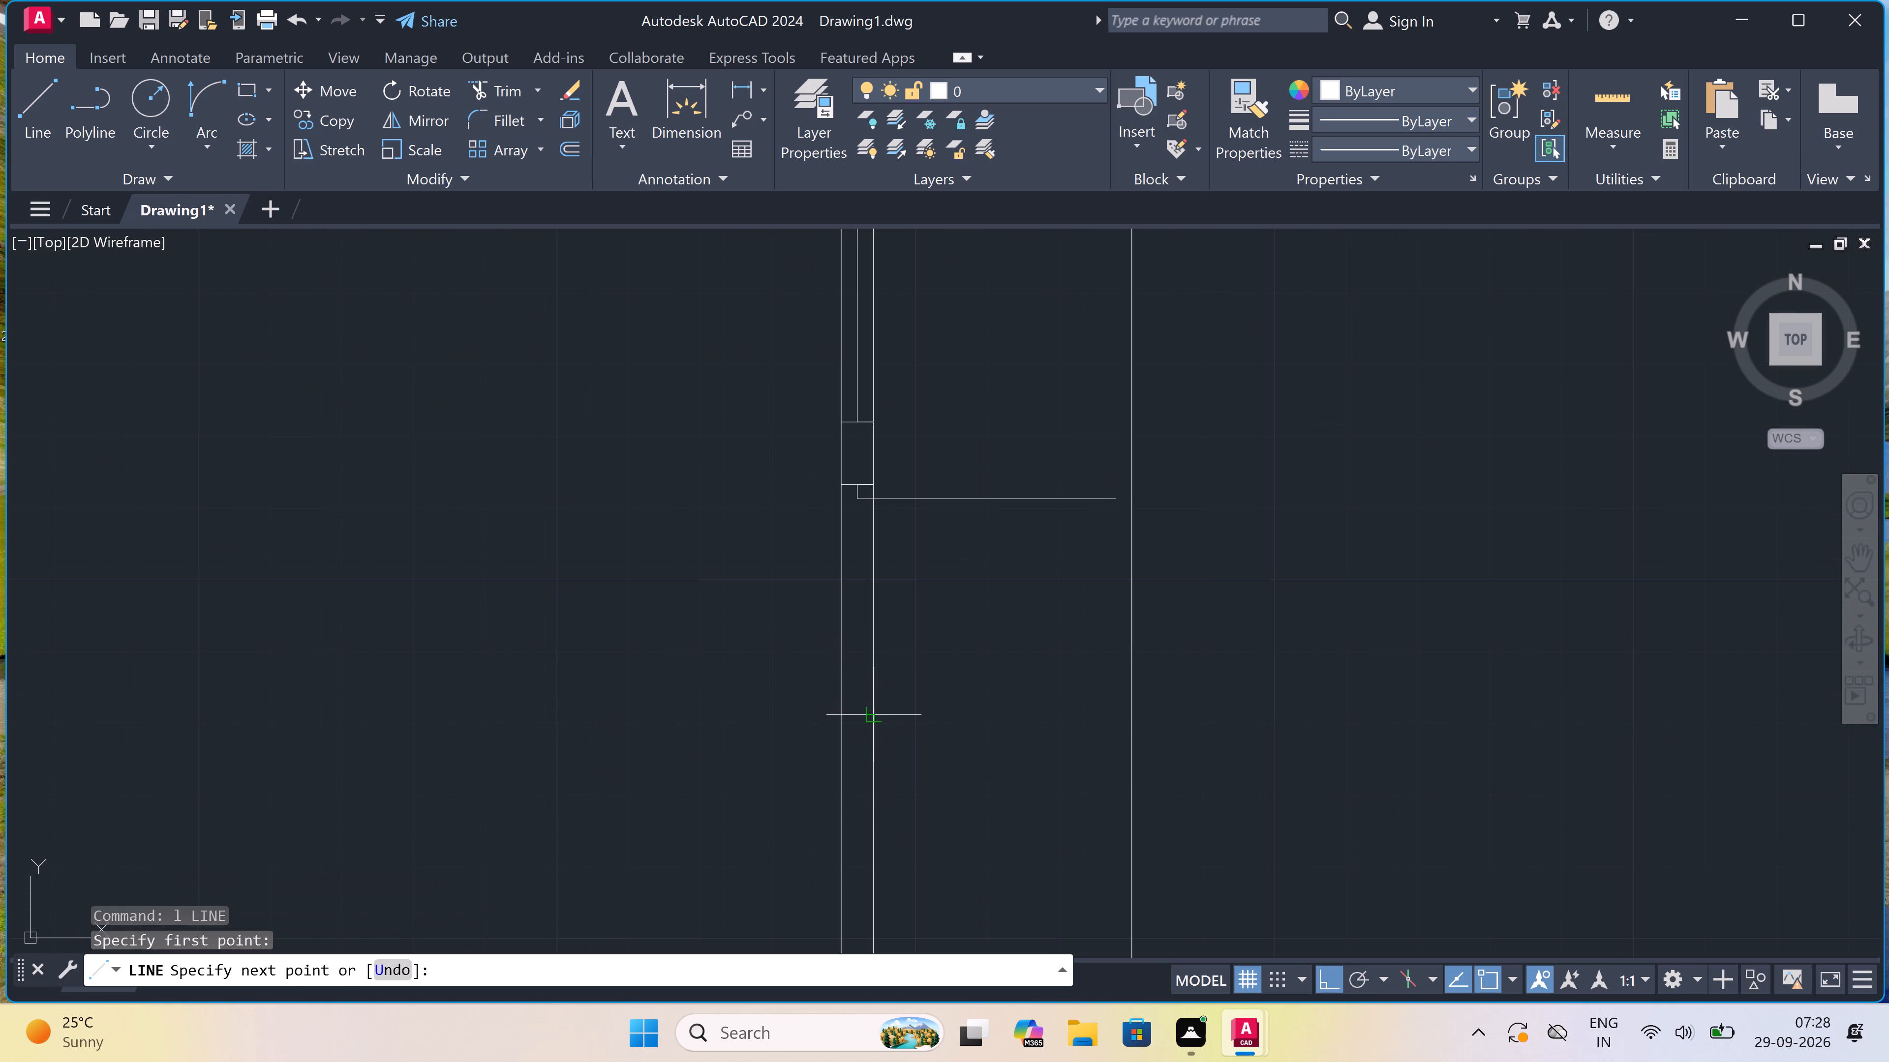
pyautogui.click(842, 715)
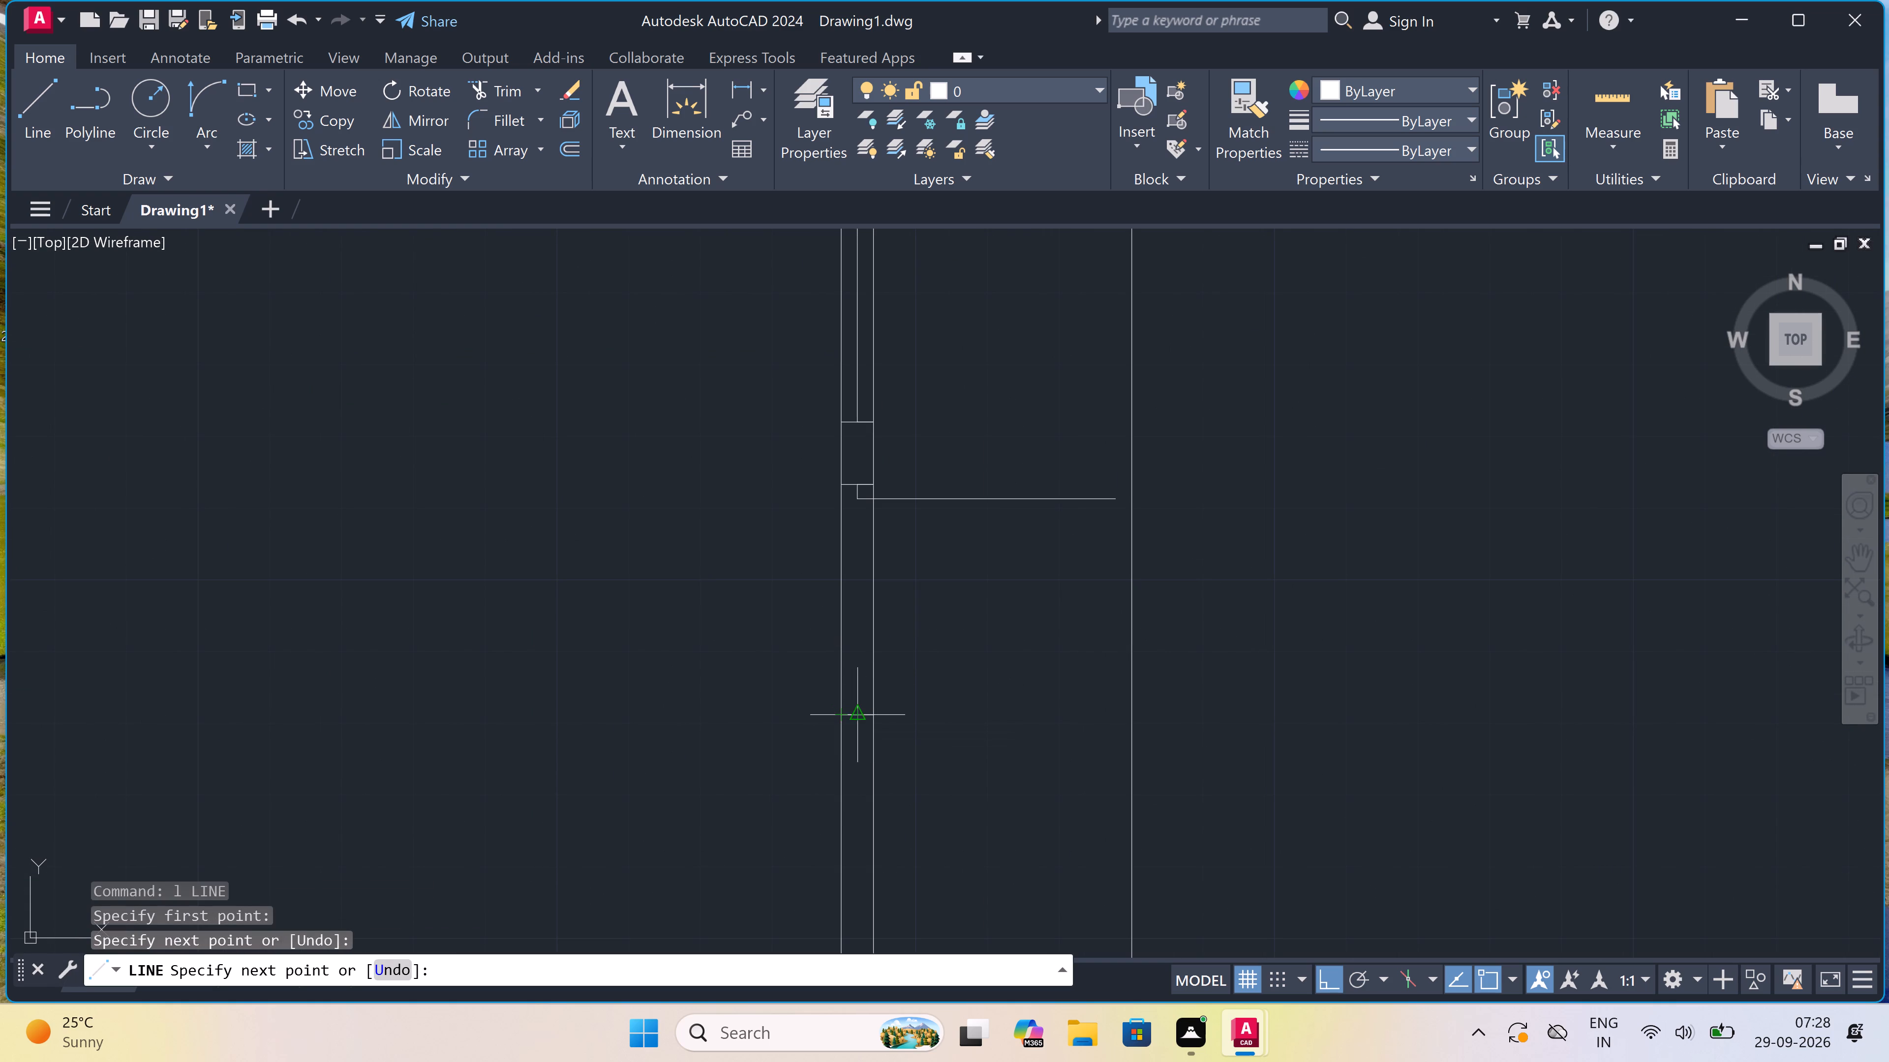
pyautogui.click(853, 718)
pyautogui.write('2"')
pyautogui.press('space')
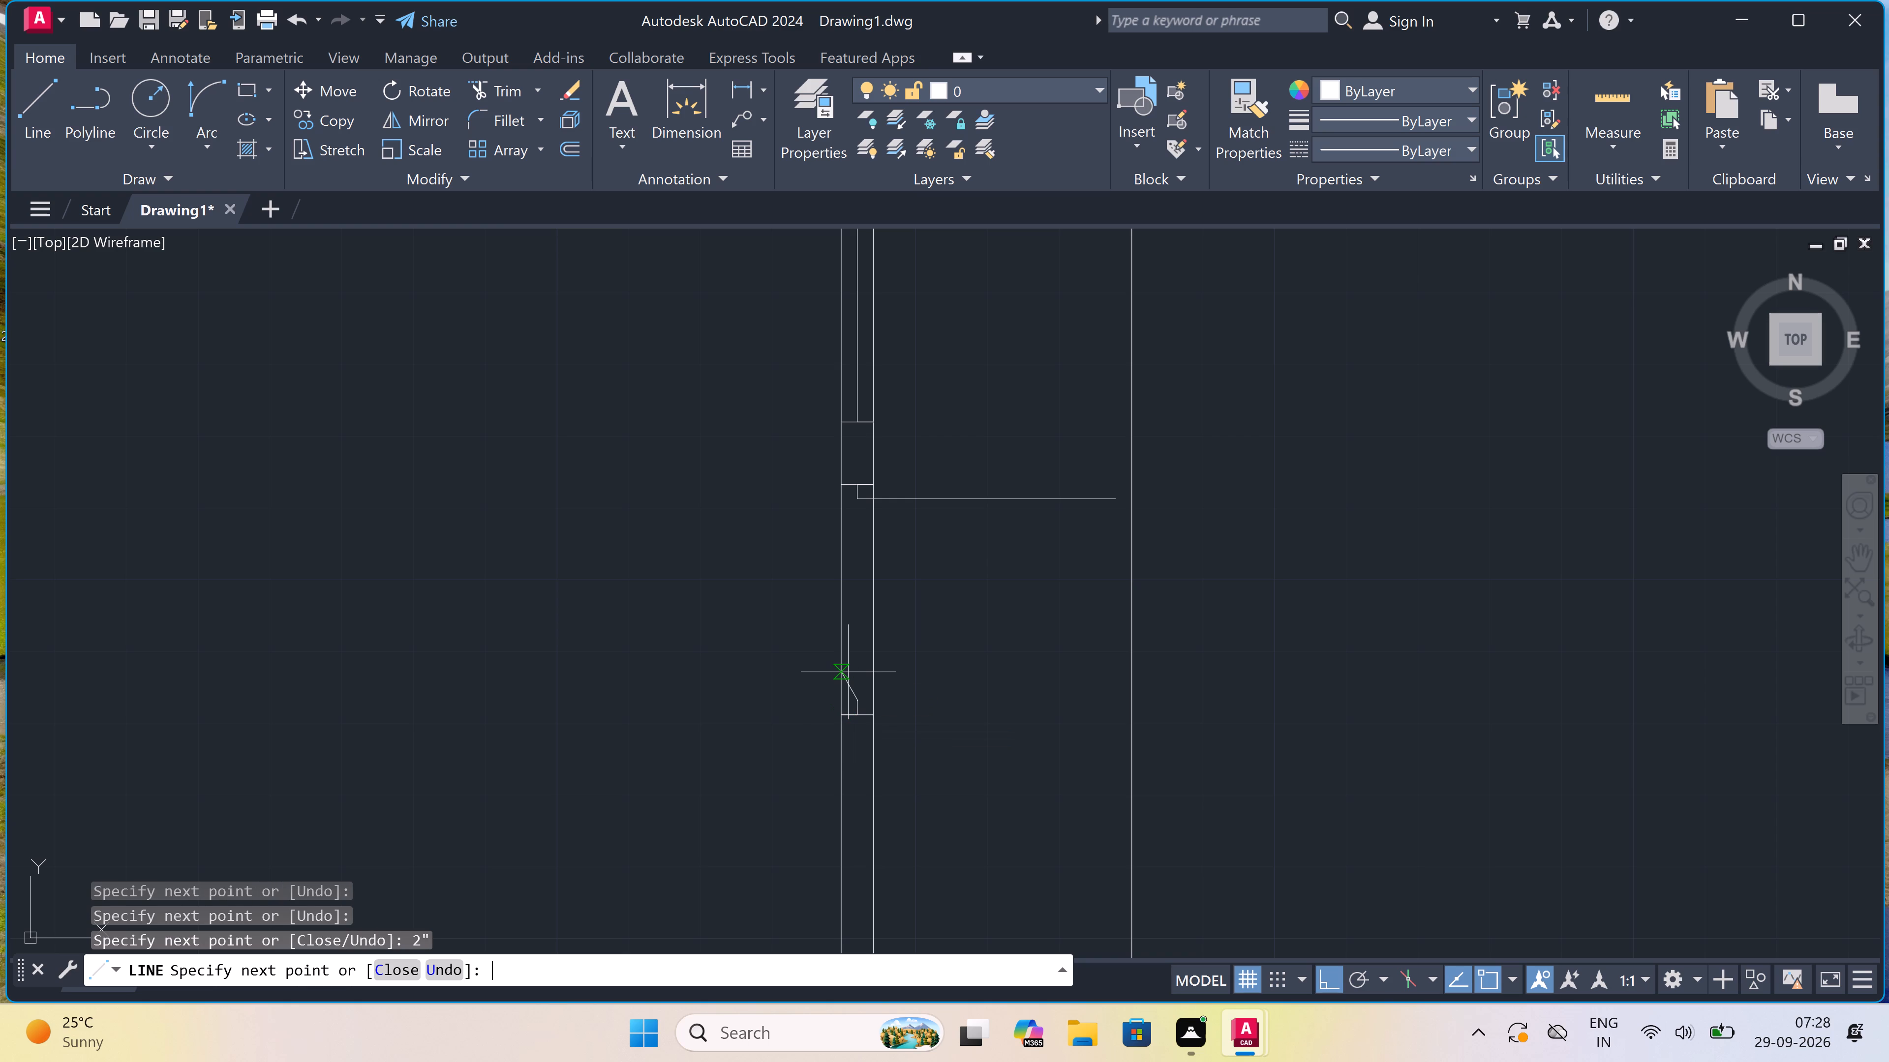
pyautogui.press('Escape')
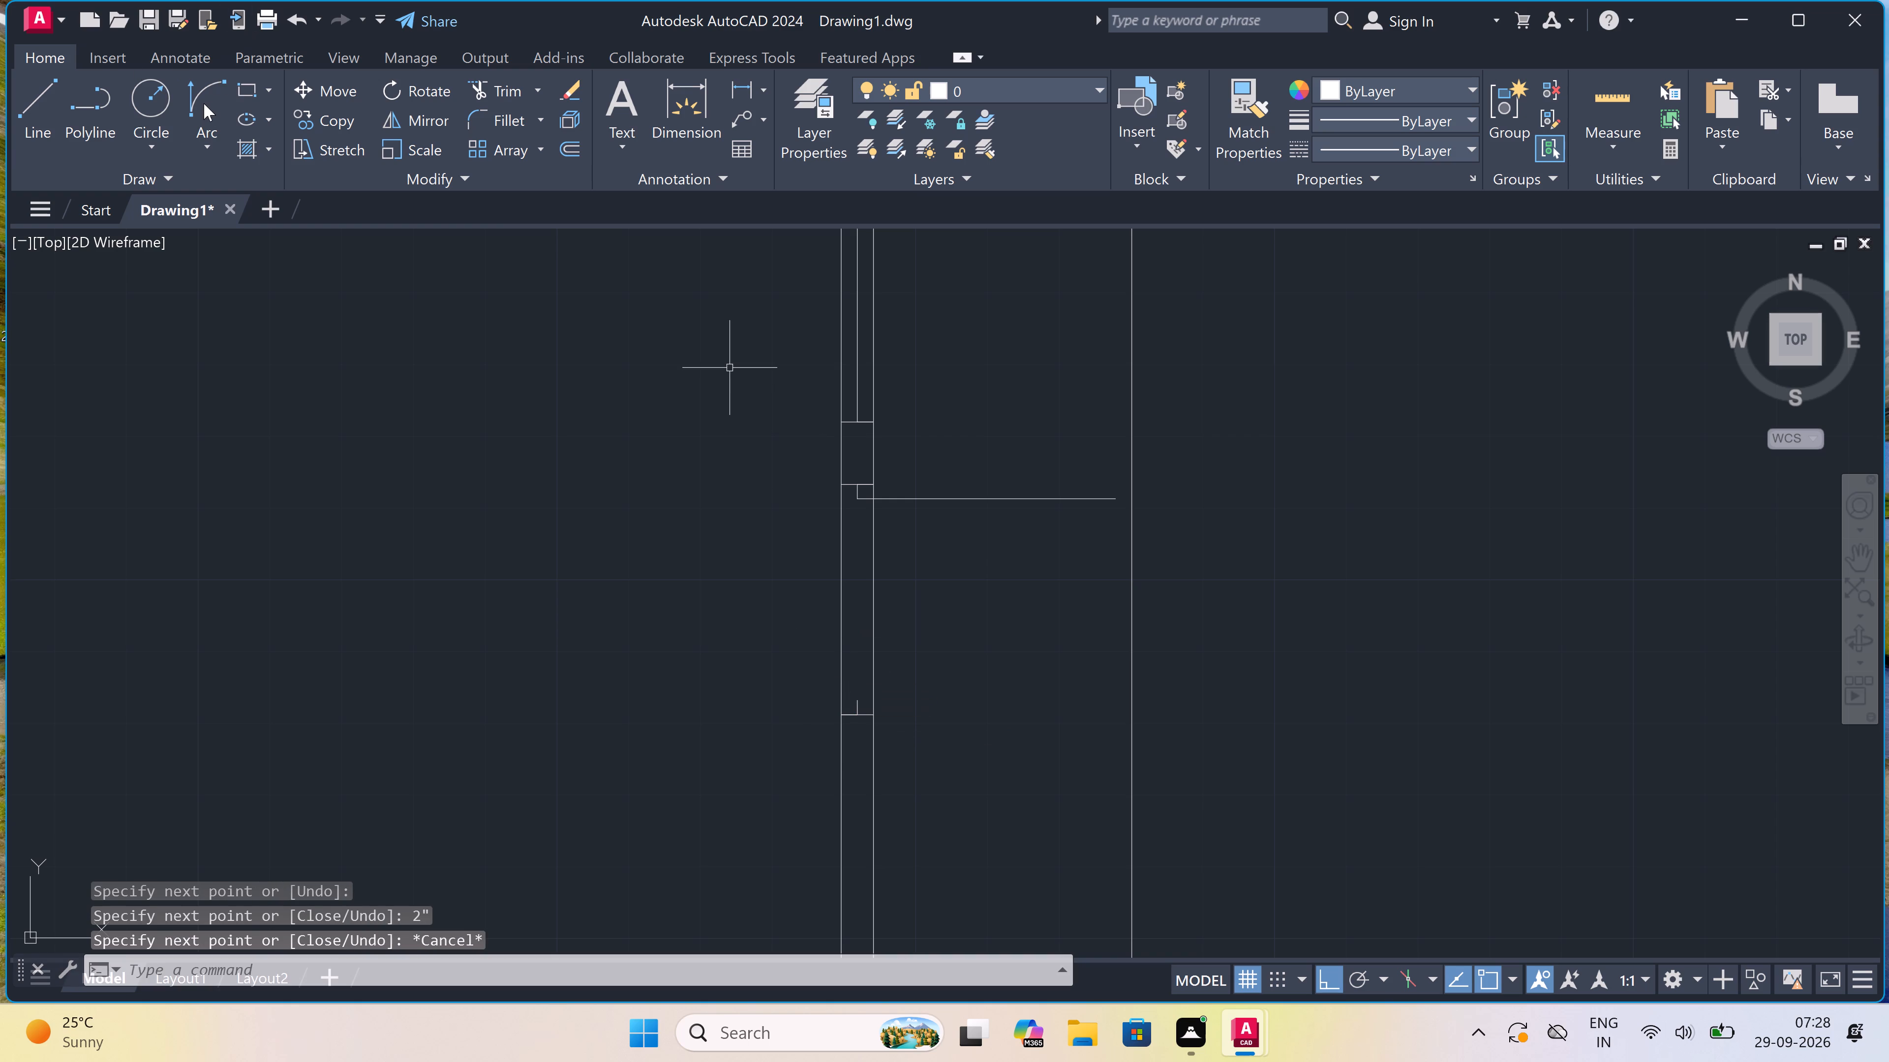
# Draw the east door's swing arc from the outer end of the leaf to the tip of the south jamb stub.
pyautogui.click(206, 102)
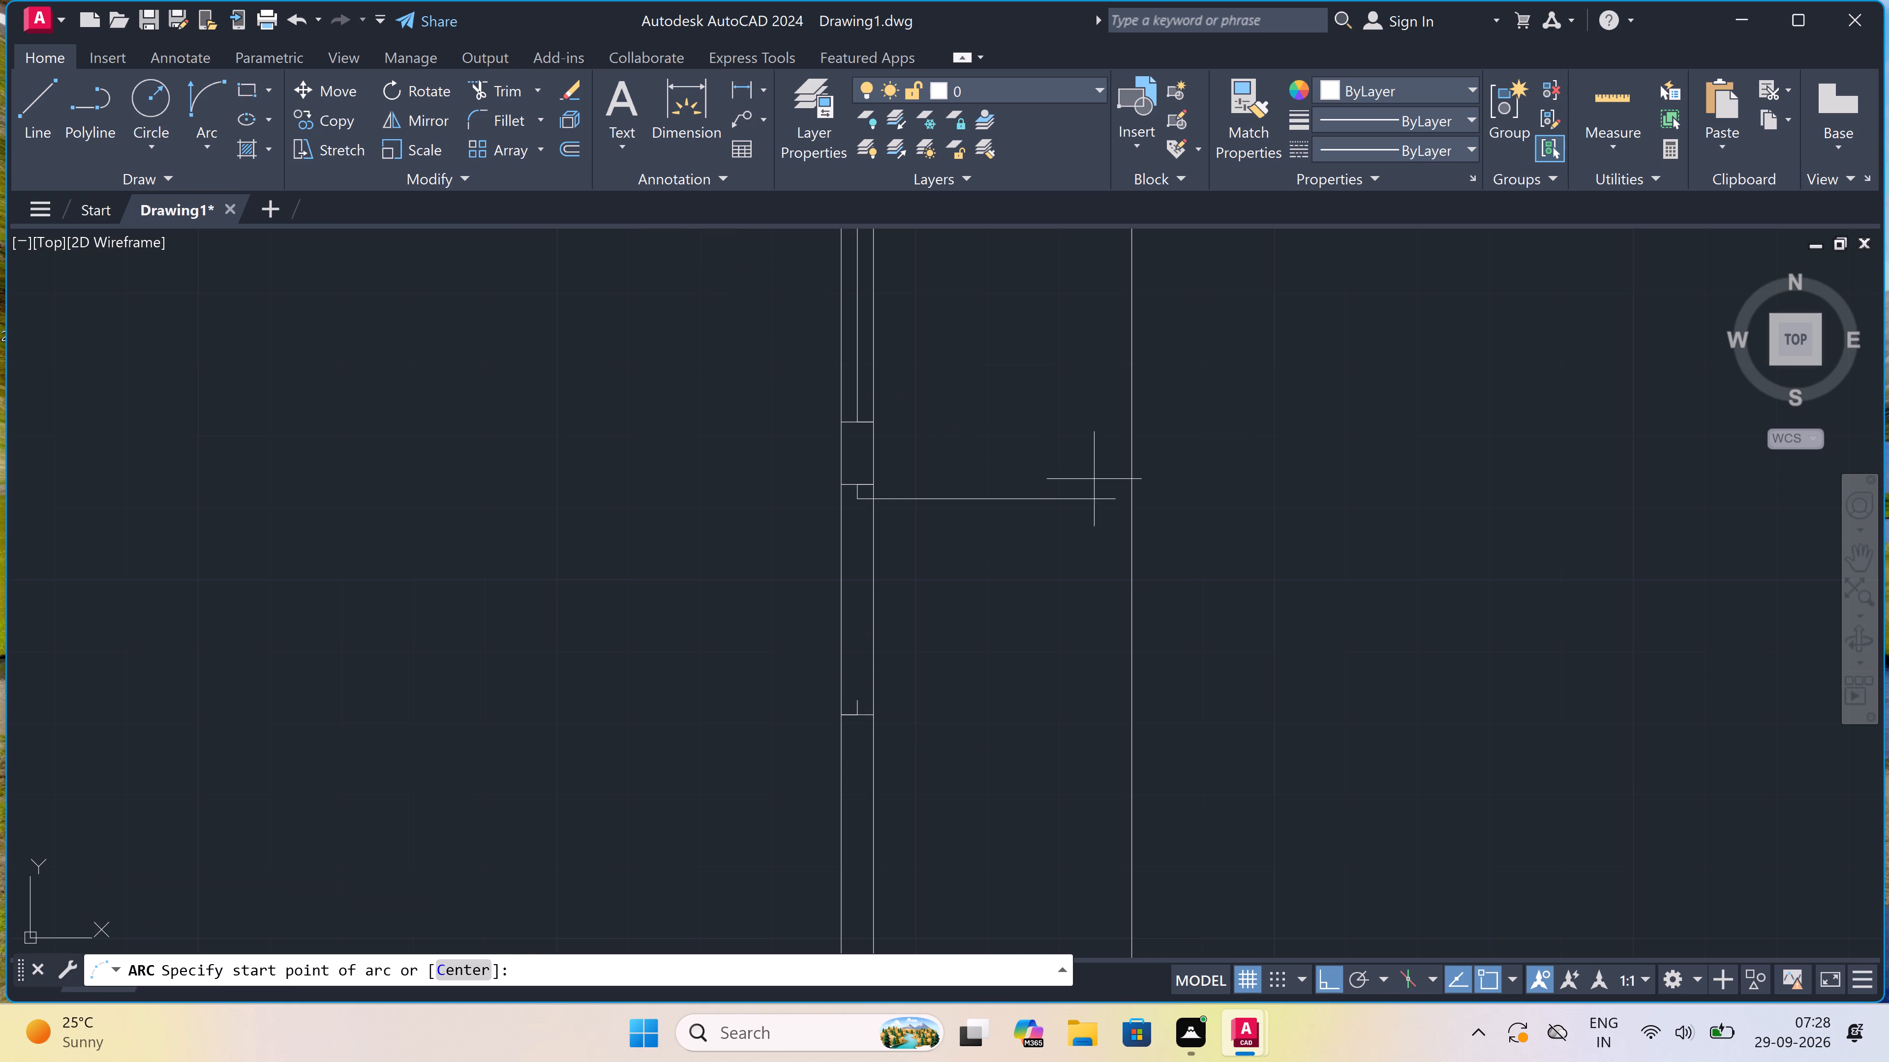
pyautogui.click(1115, 491)
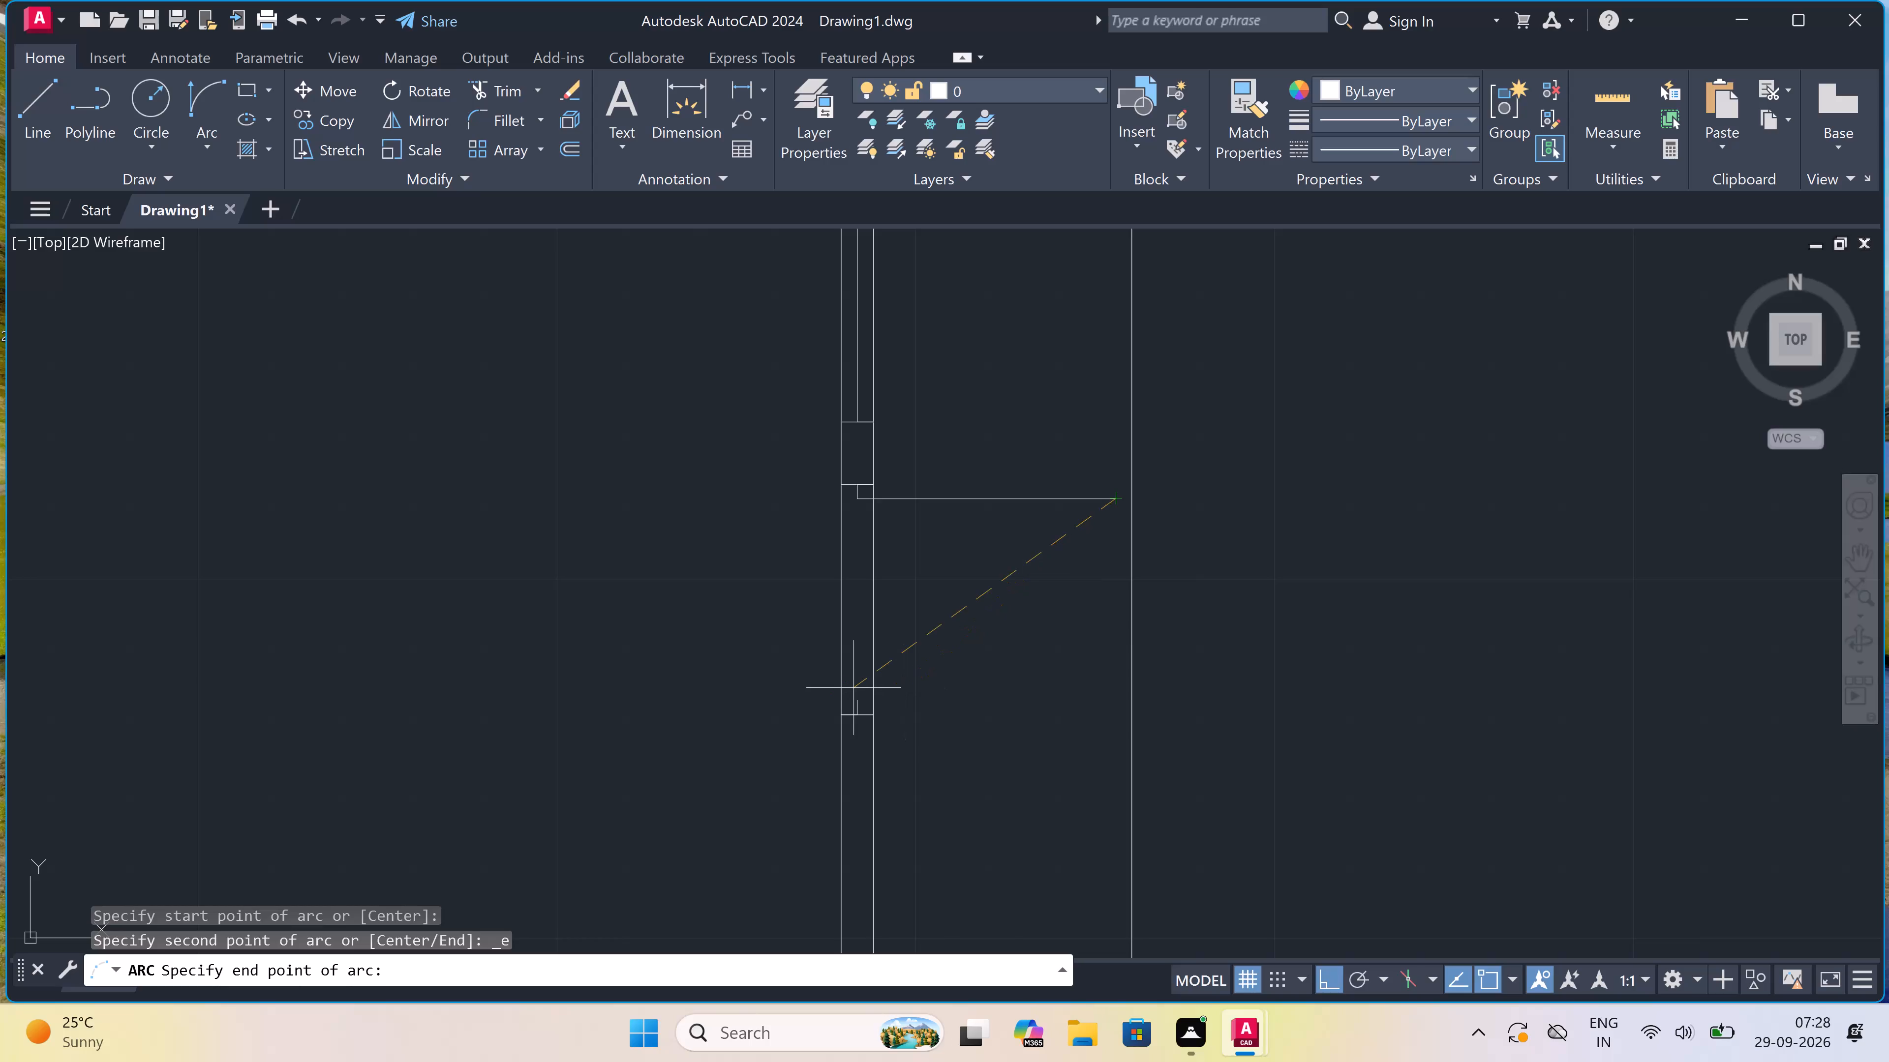
pyautogui.click(862, 703)
pyautogui.click(1020, 759)
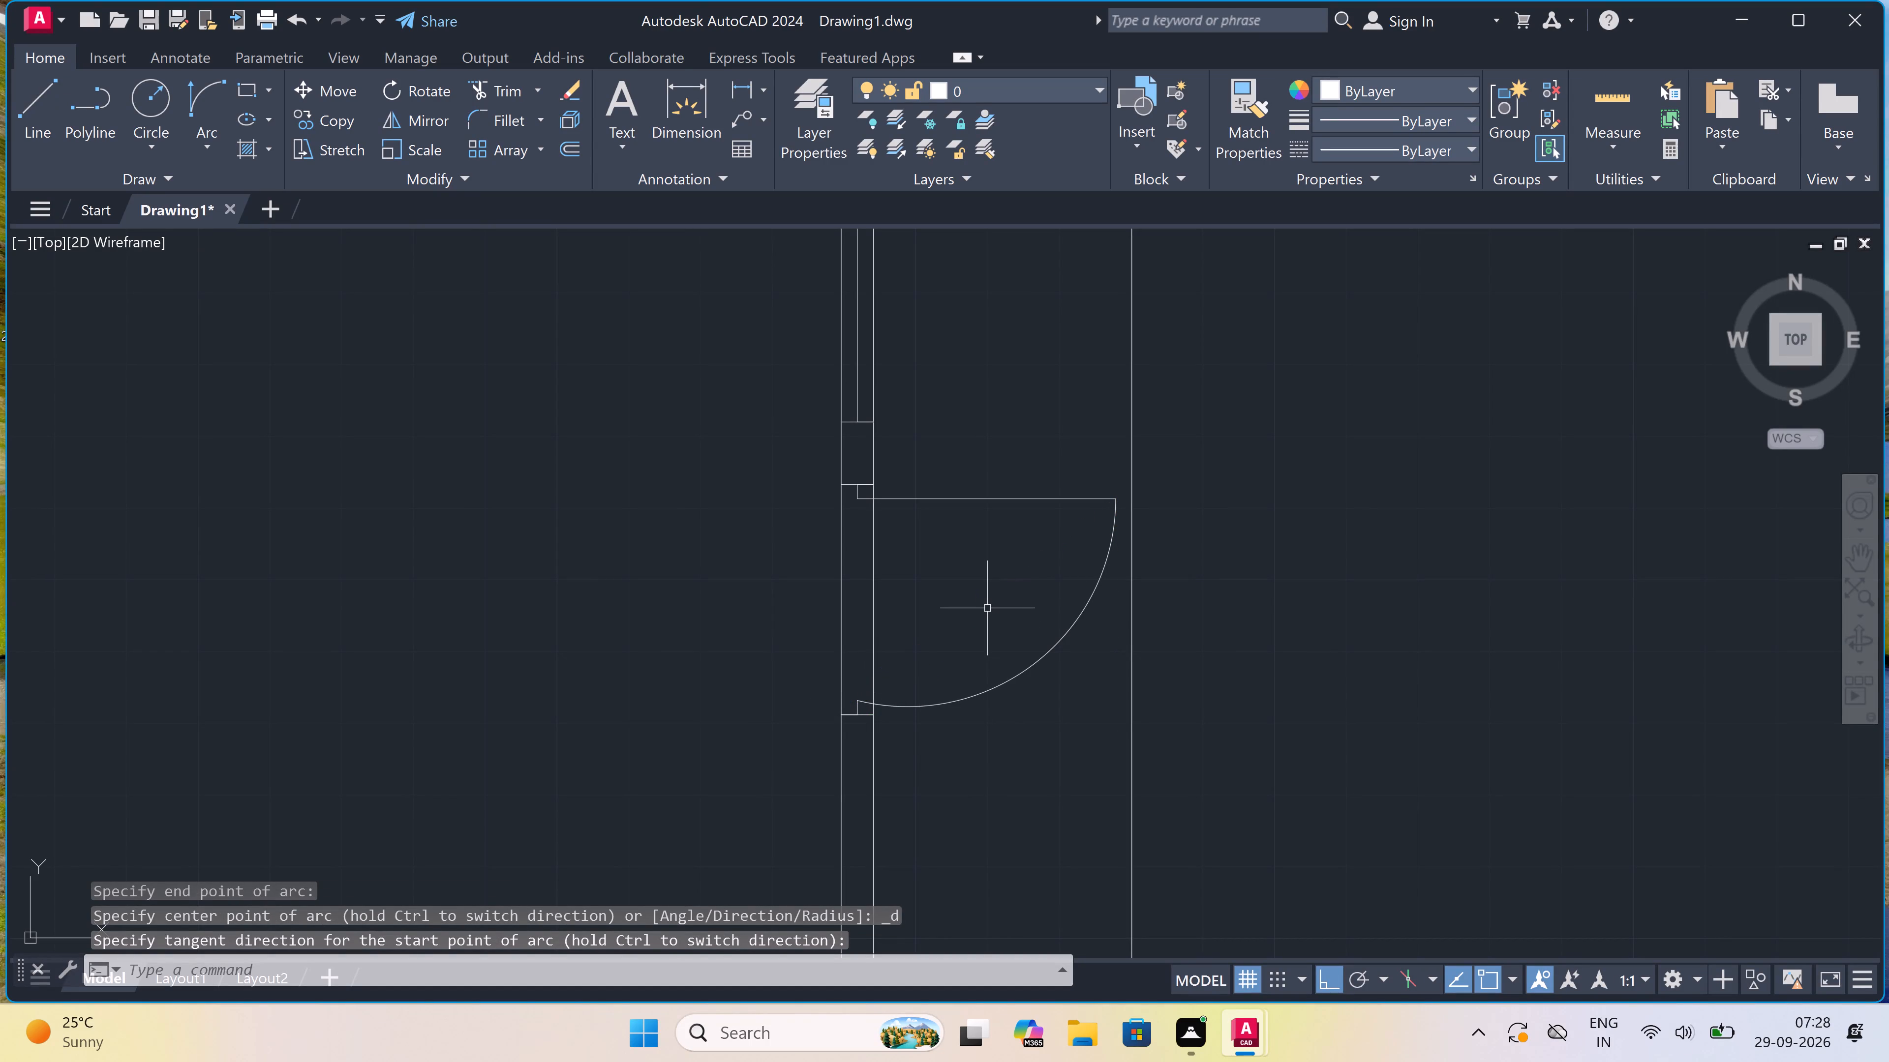
# Trim both east wall lines between the new door's jambs to clear the opening, and end the Trim command.
pyautogui.press('t')
pyautogui.press('r')
pyautogui.press('space')
pyautogui.moveTo(983, 575); pyautogui.dragTo(987, 570)
pyautogui.click(987, 568)
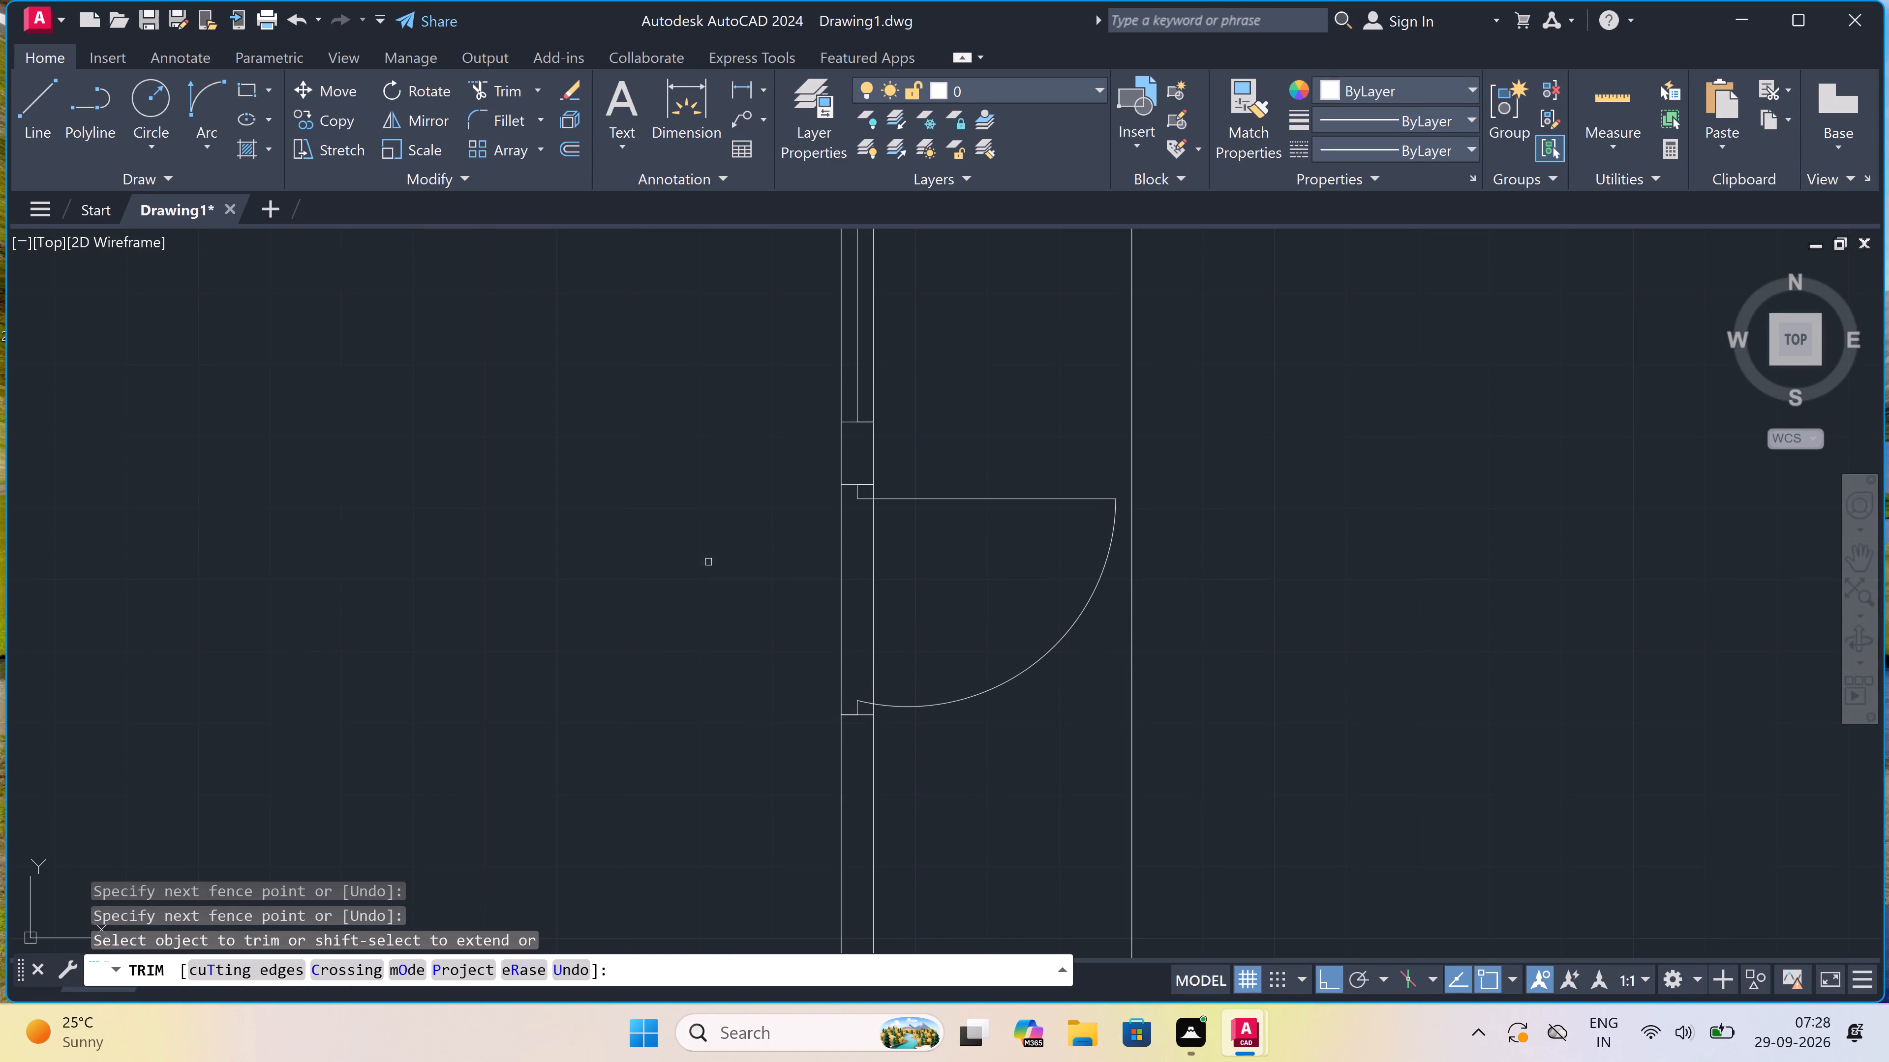
pyautogui.click(708, 561)
pyautogui.moveTo(943, 579); pyautogui.dragTo(924, 573)
pyautogui.scroll(-3, 913, 567)
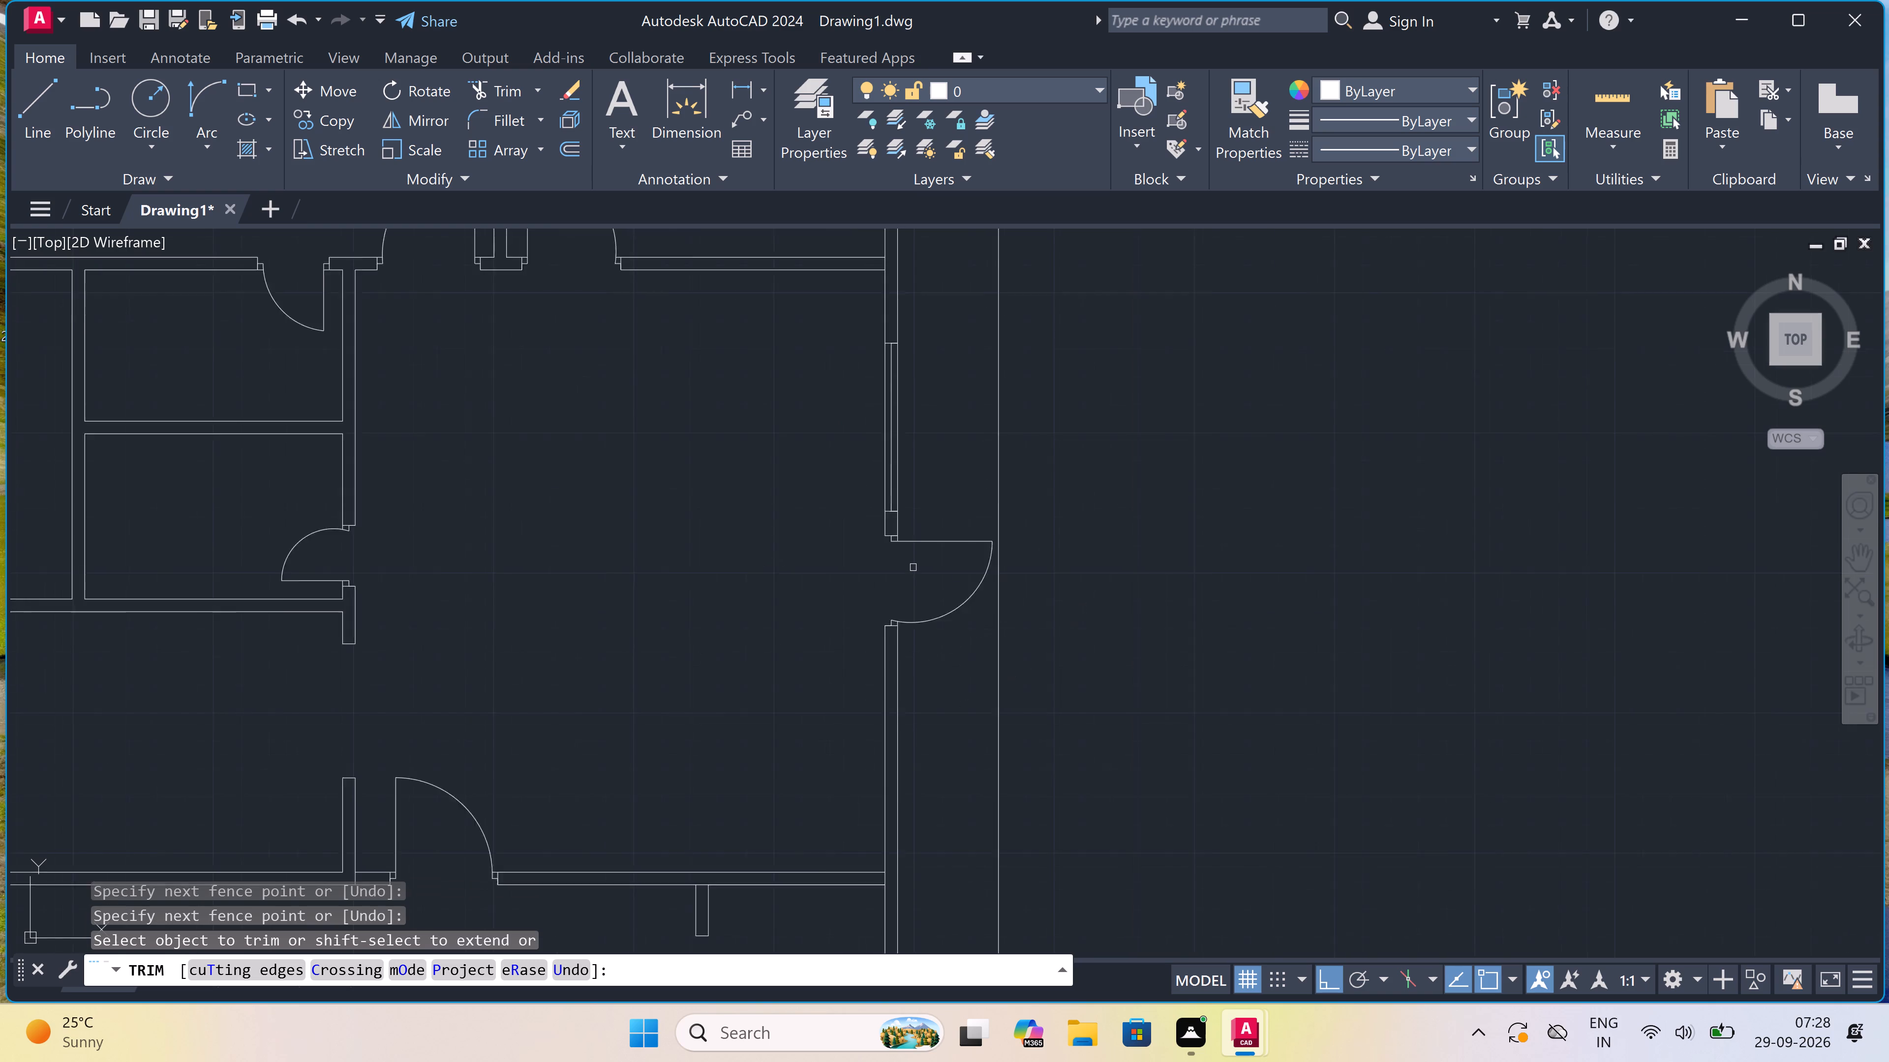
pyautogui.scroll(-1, 913, 567)
pyautogui.press('Escape')
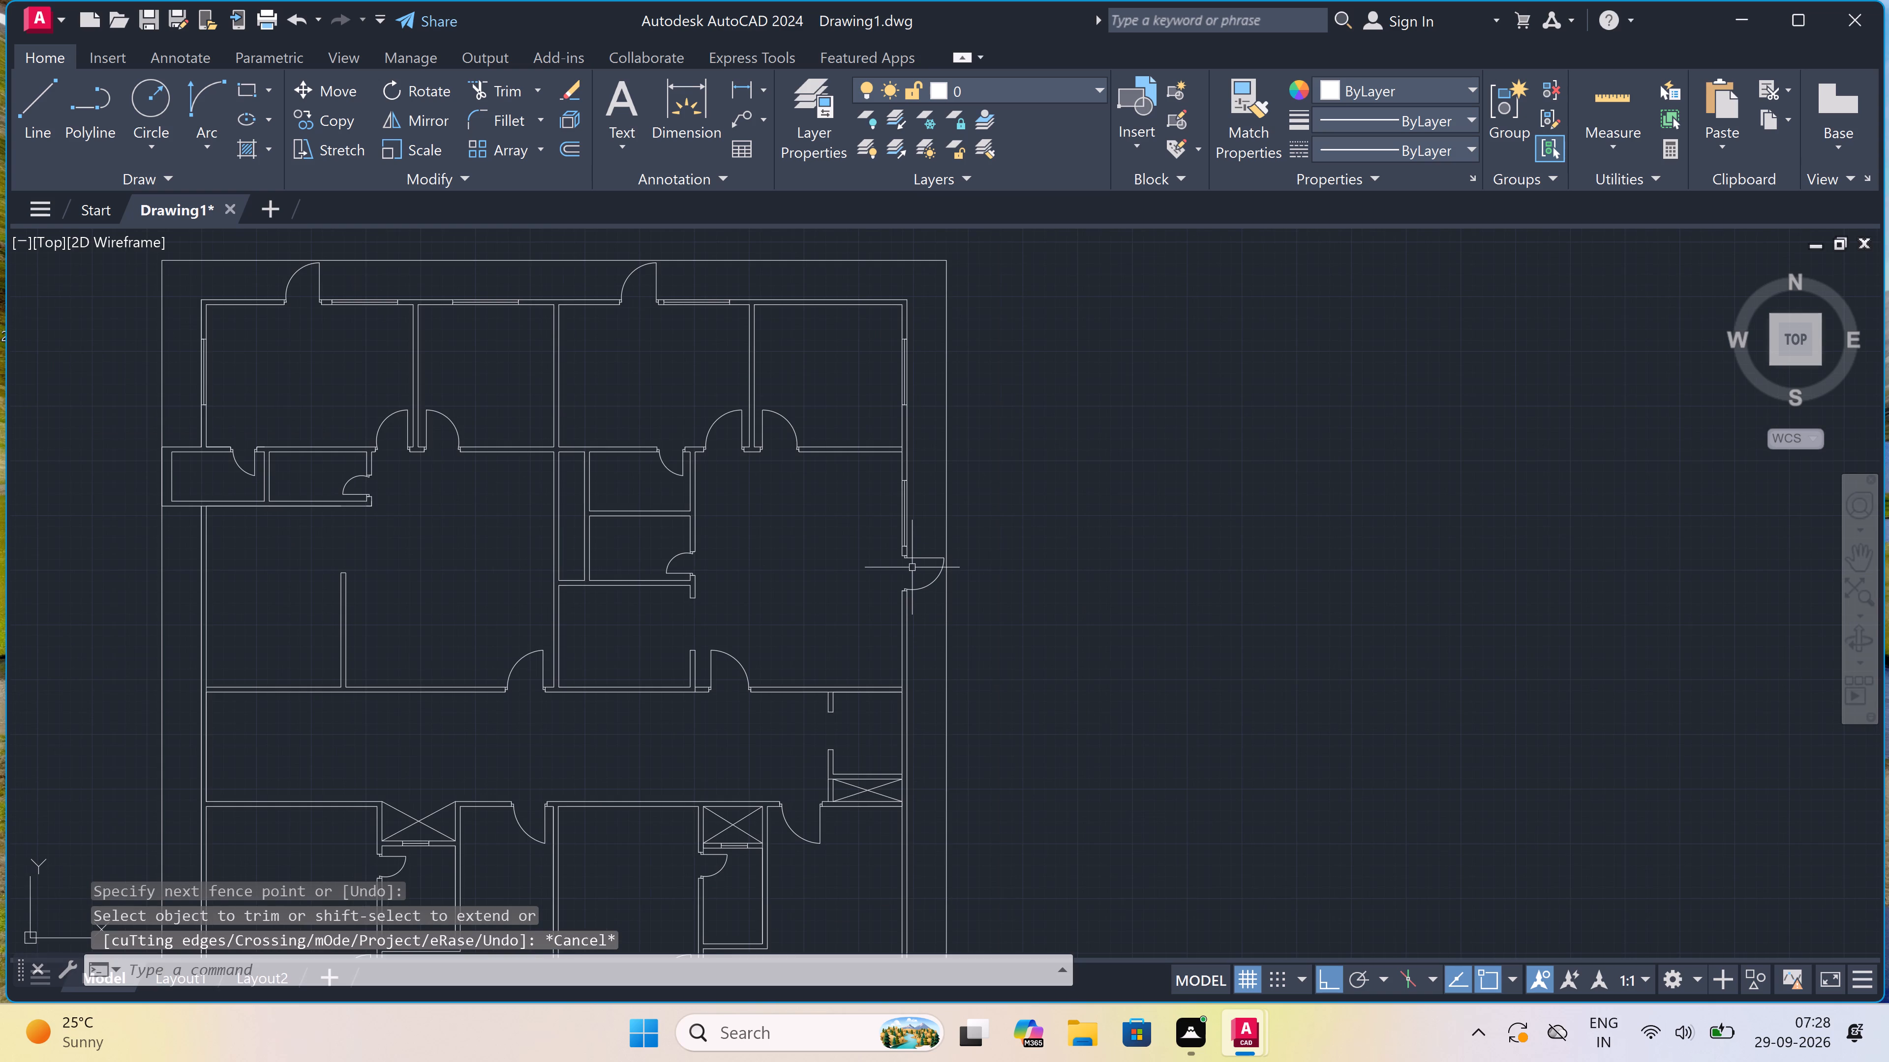
# Examine the overall floor plan, checking the outer walls and their door and window openings.
pyautogui.scroll(-4, 912, 567)
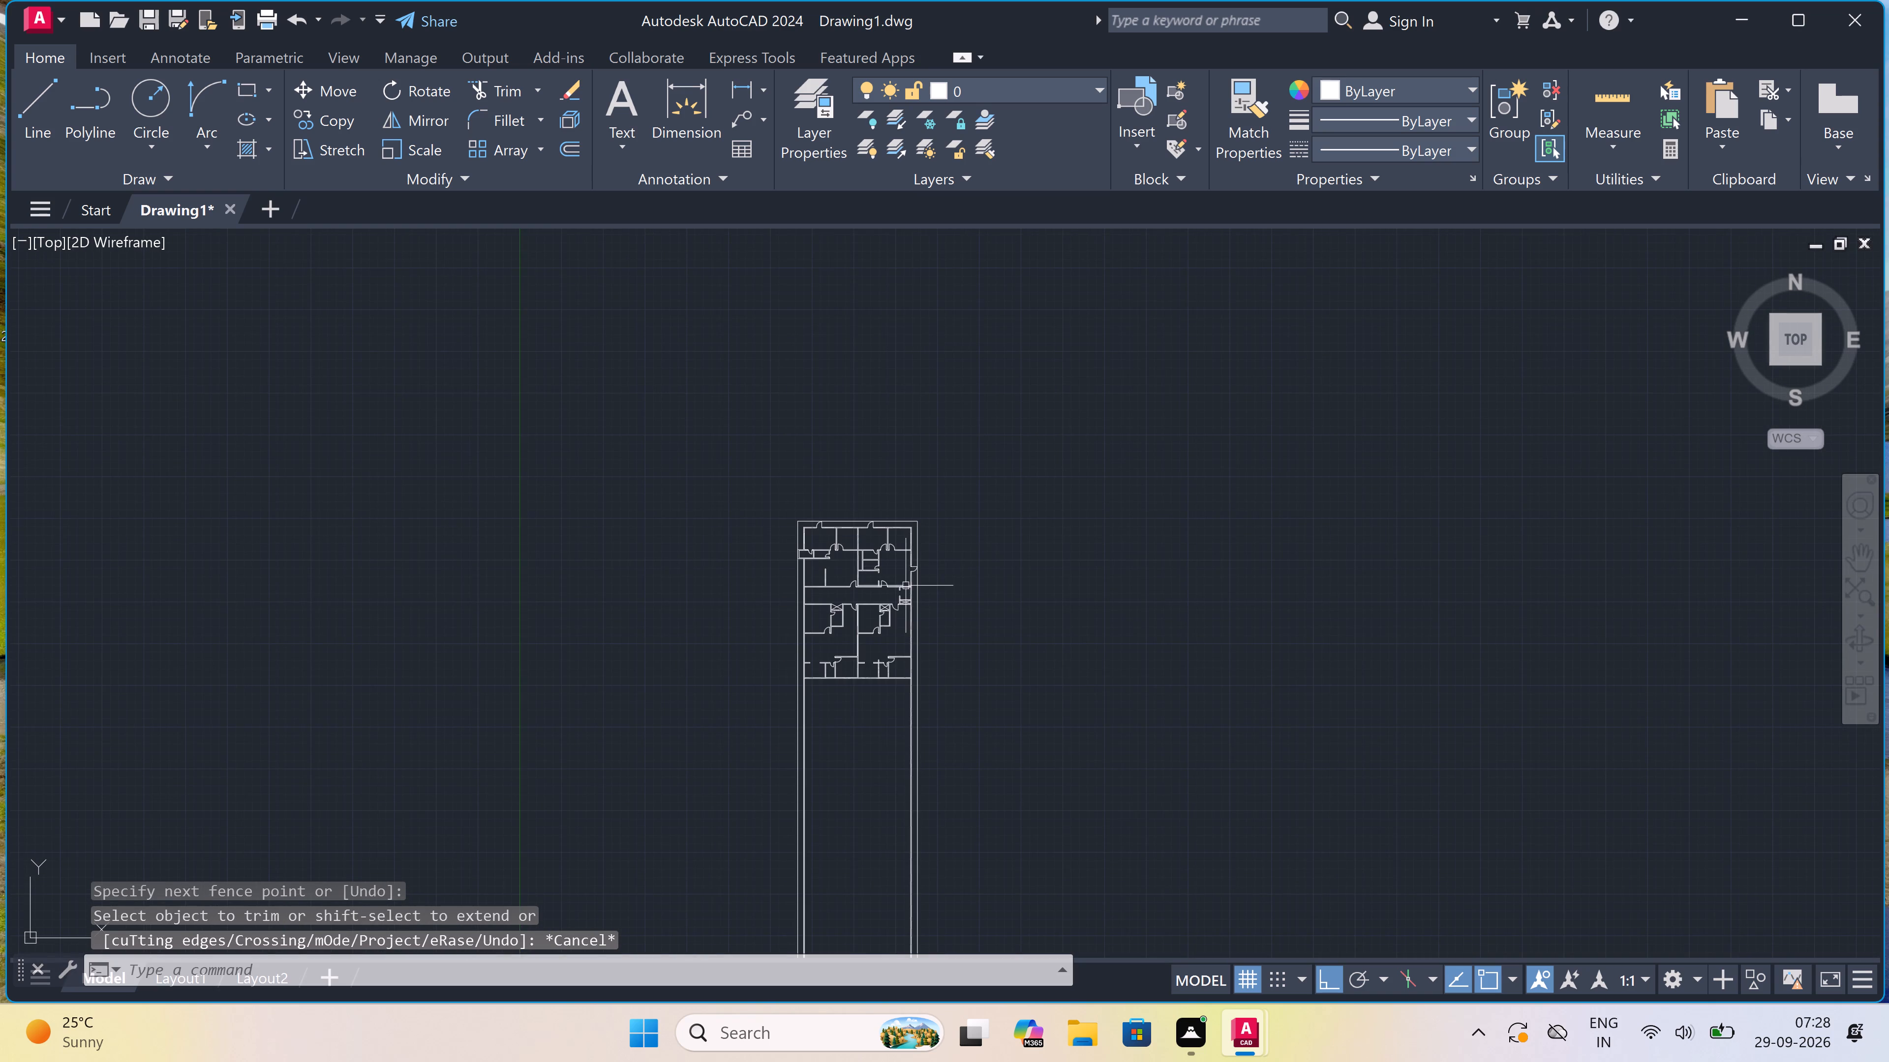
pyautogui.scroll(2, 892, 629)
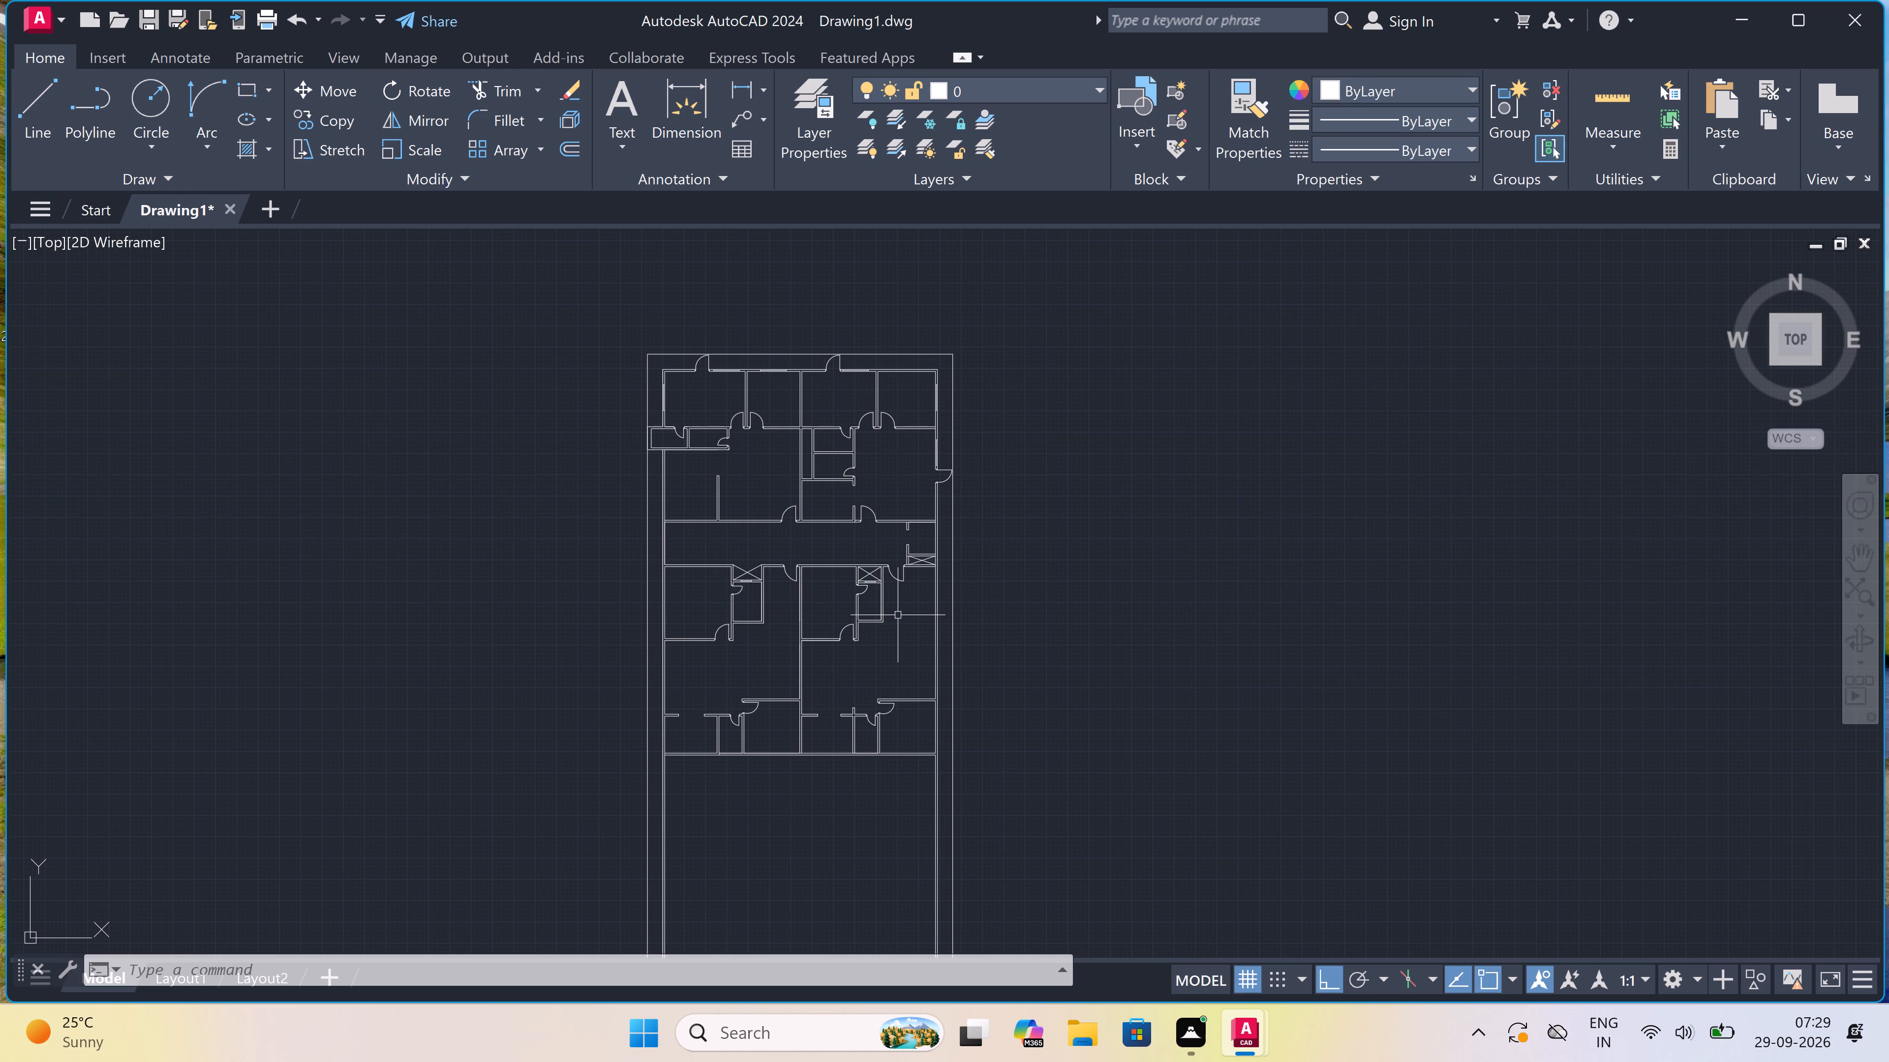
pyautogui.scroll(-2, 904, 617)
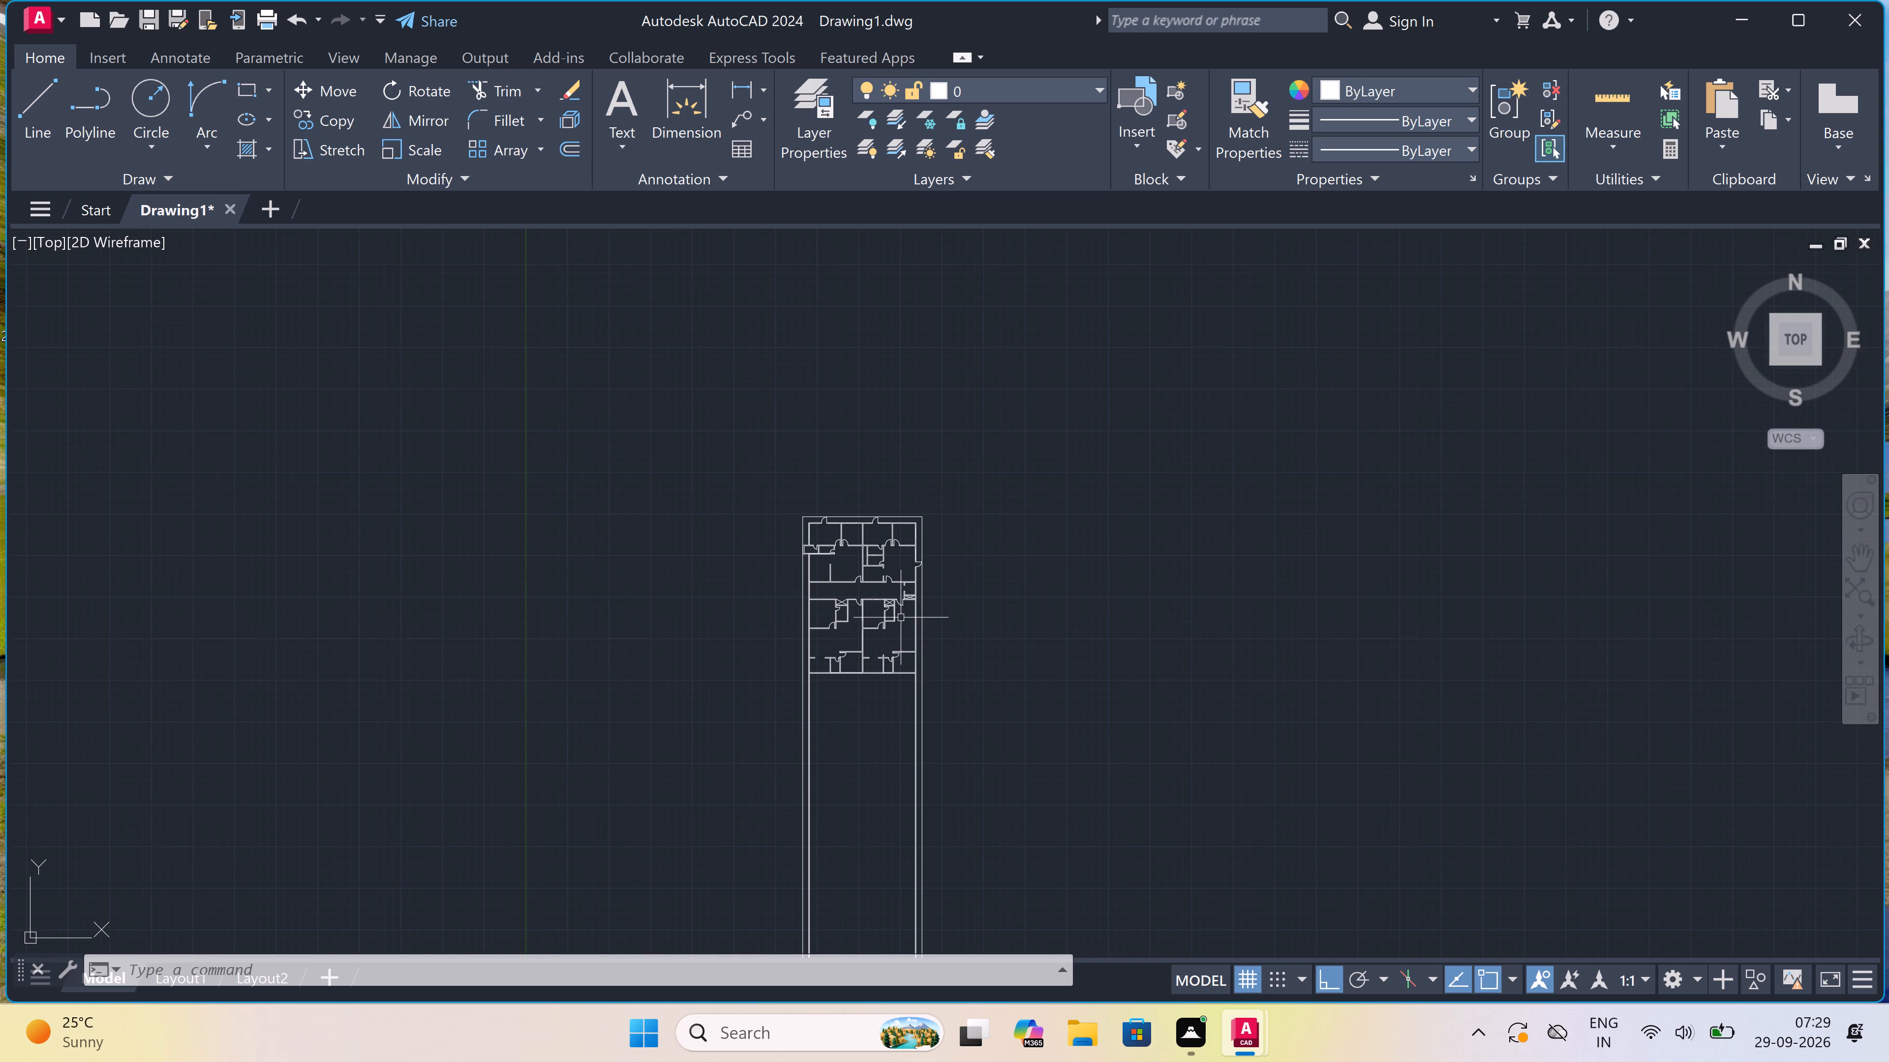
pyautogui.scroll(1, 917, 579)
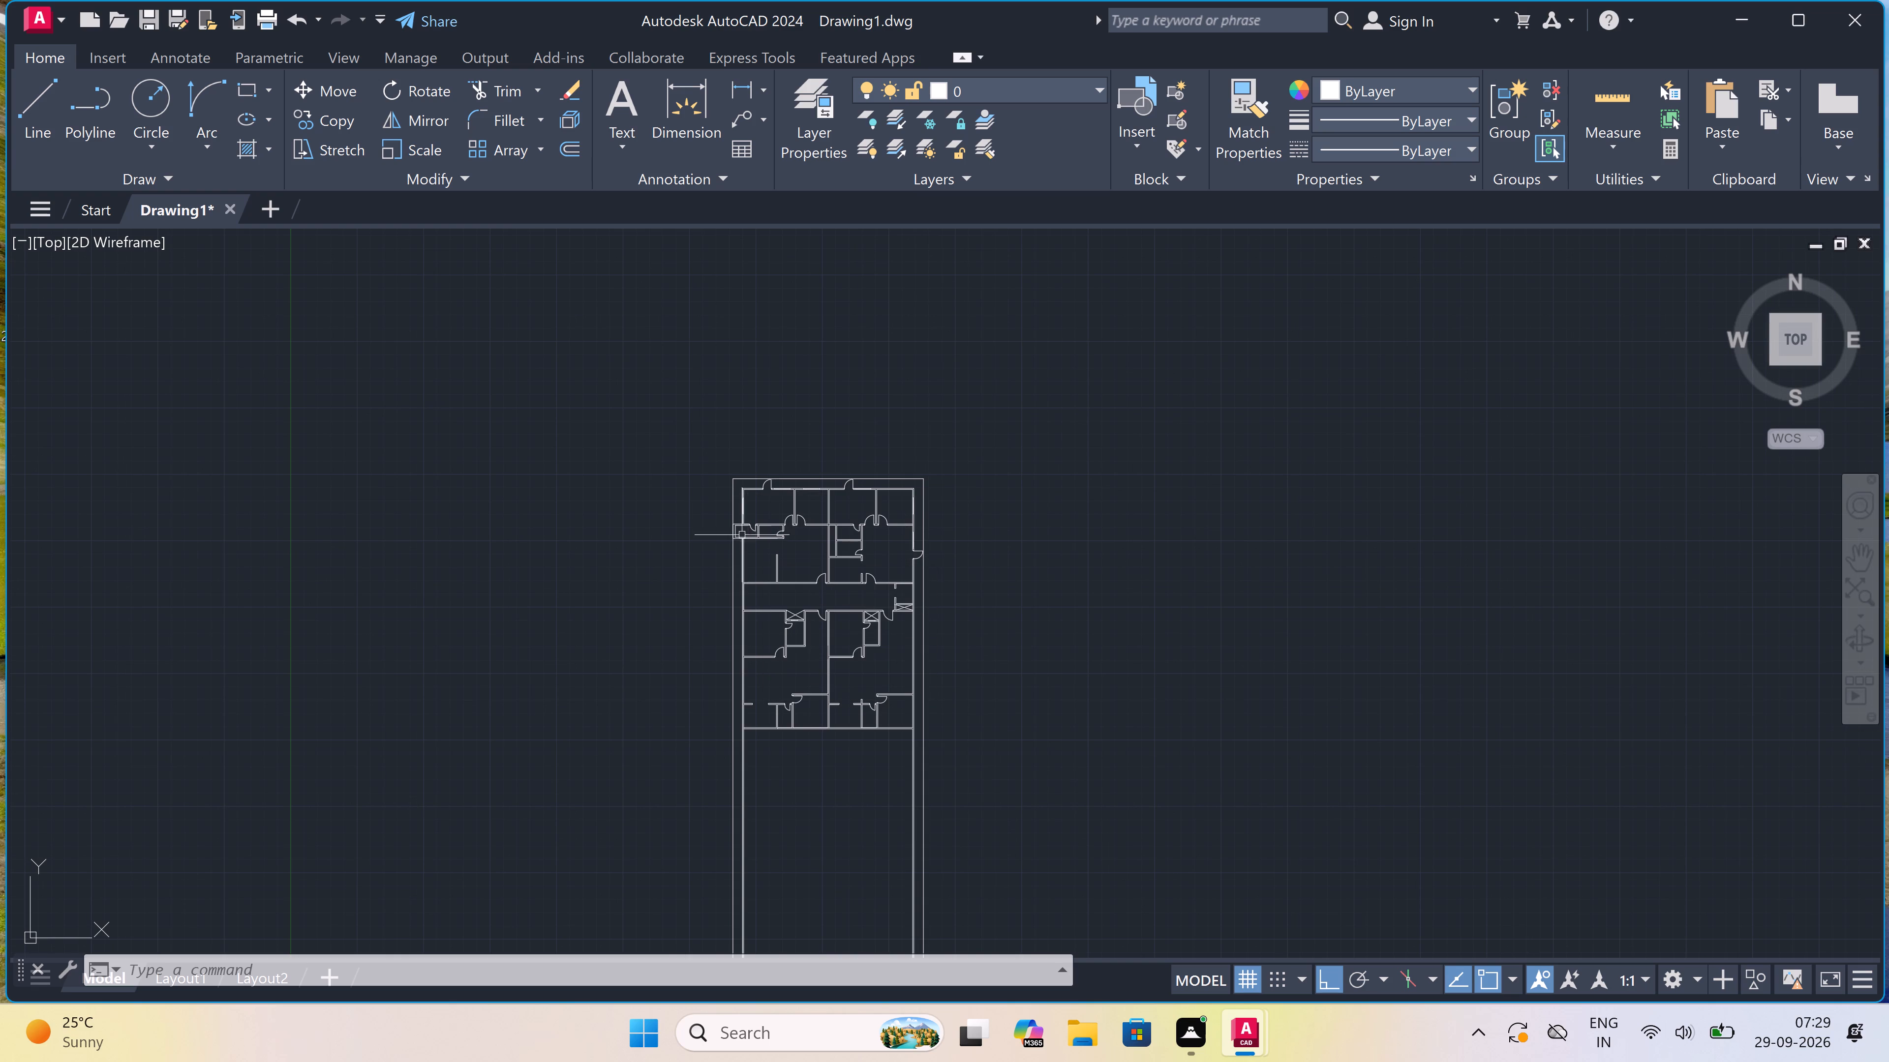
pyautogui.scroll(1, 752, 547)
pyautogui.scroll(-2, 752, 547)
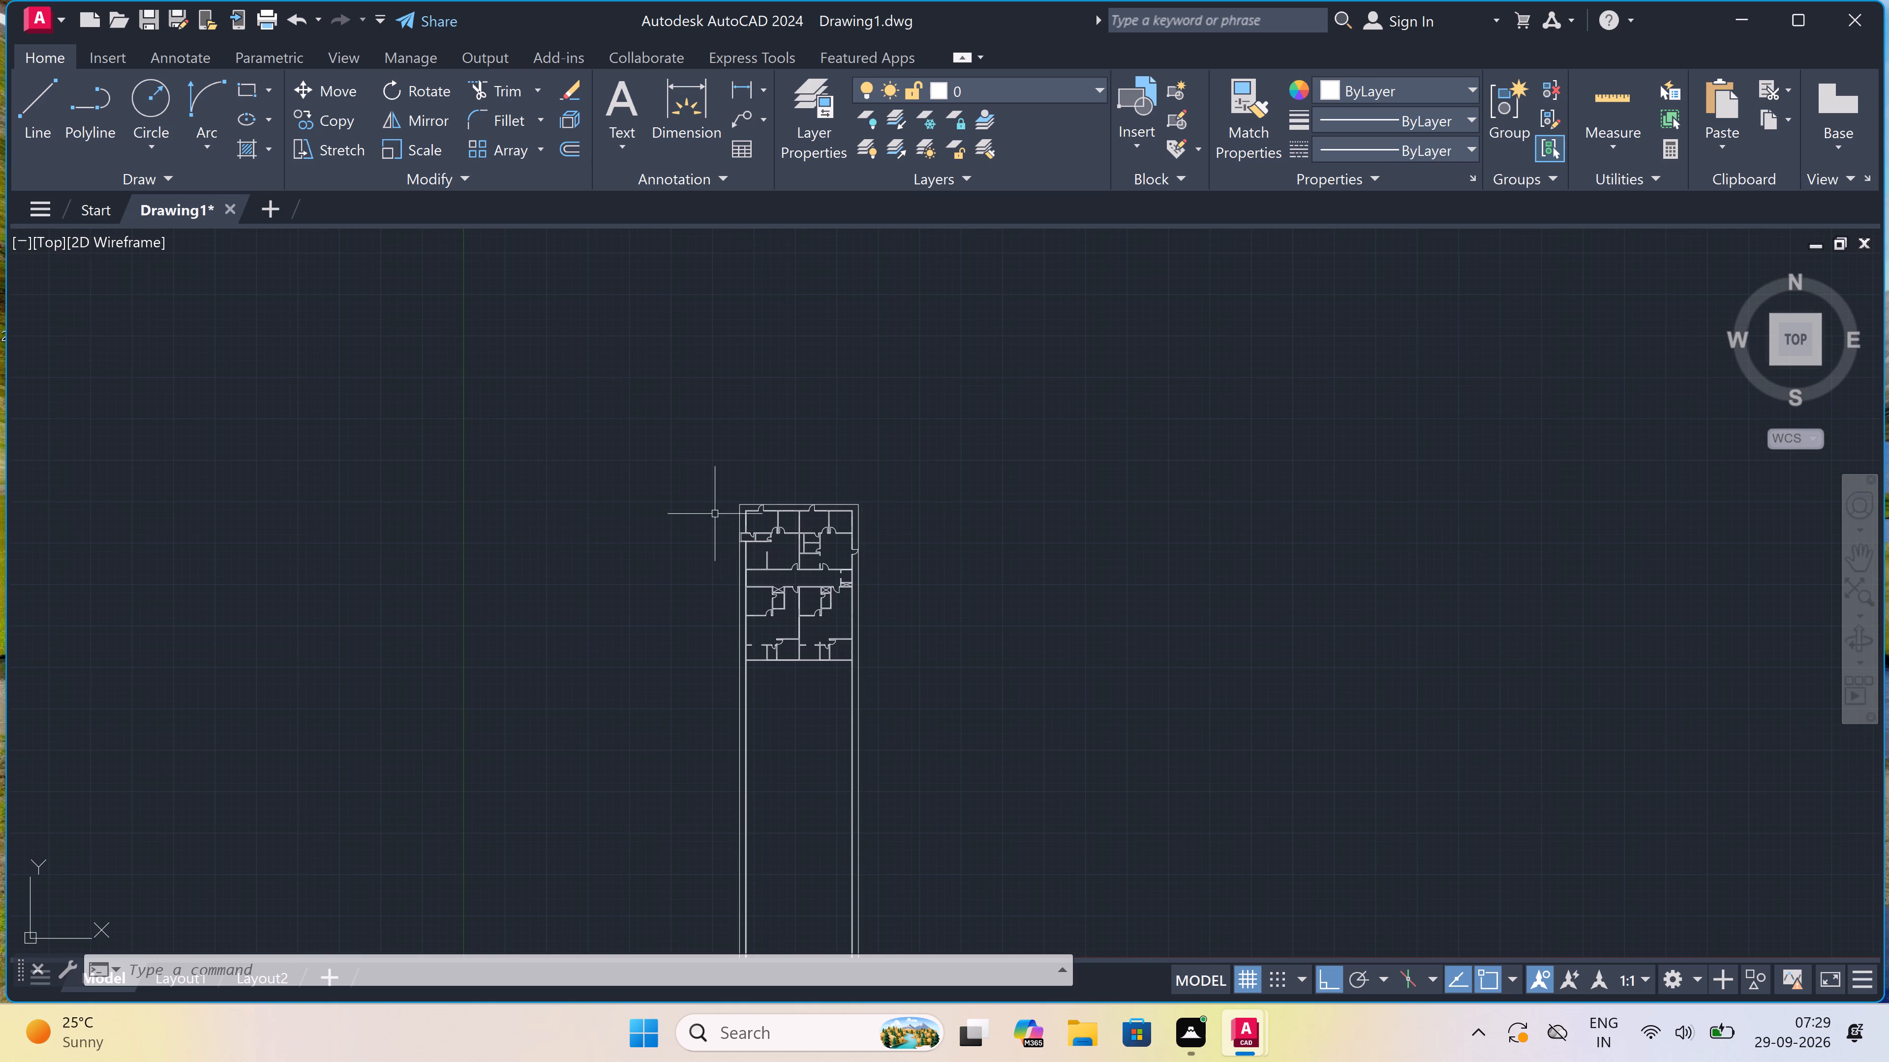
# Draw a window's north end line across the west wall, just south of the small projecting rooms, with a 5' mid-wall line southward.
pyautogui.scroll(2, 722, 551)
pyautogui.scroll(1, 762, 521)
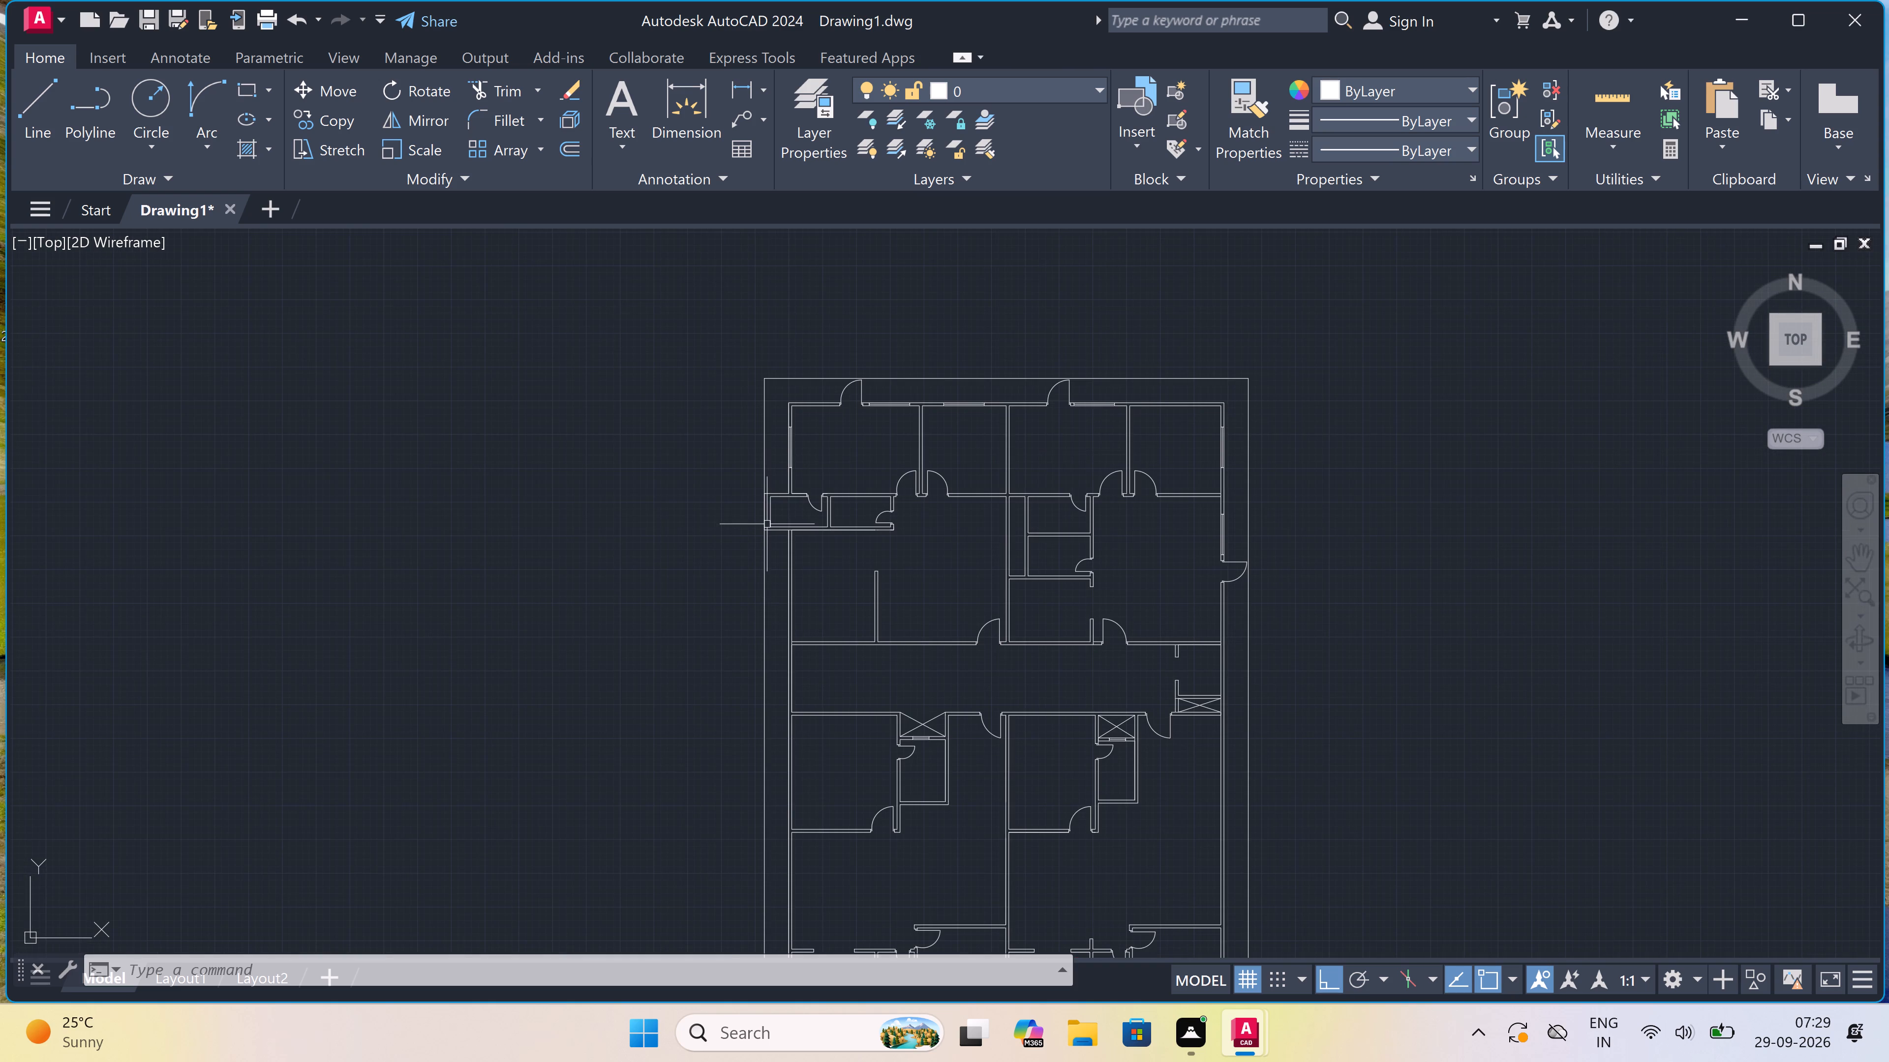
pyautogui.scroll(2, 783, 552)
pyautogui.write('l')
pyautogui.press('space')
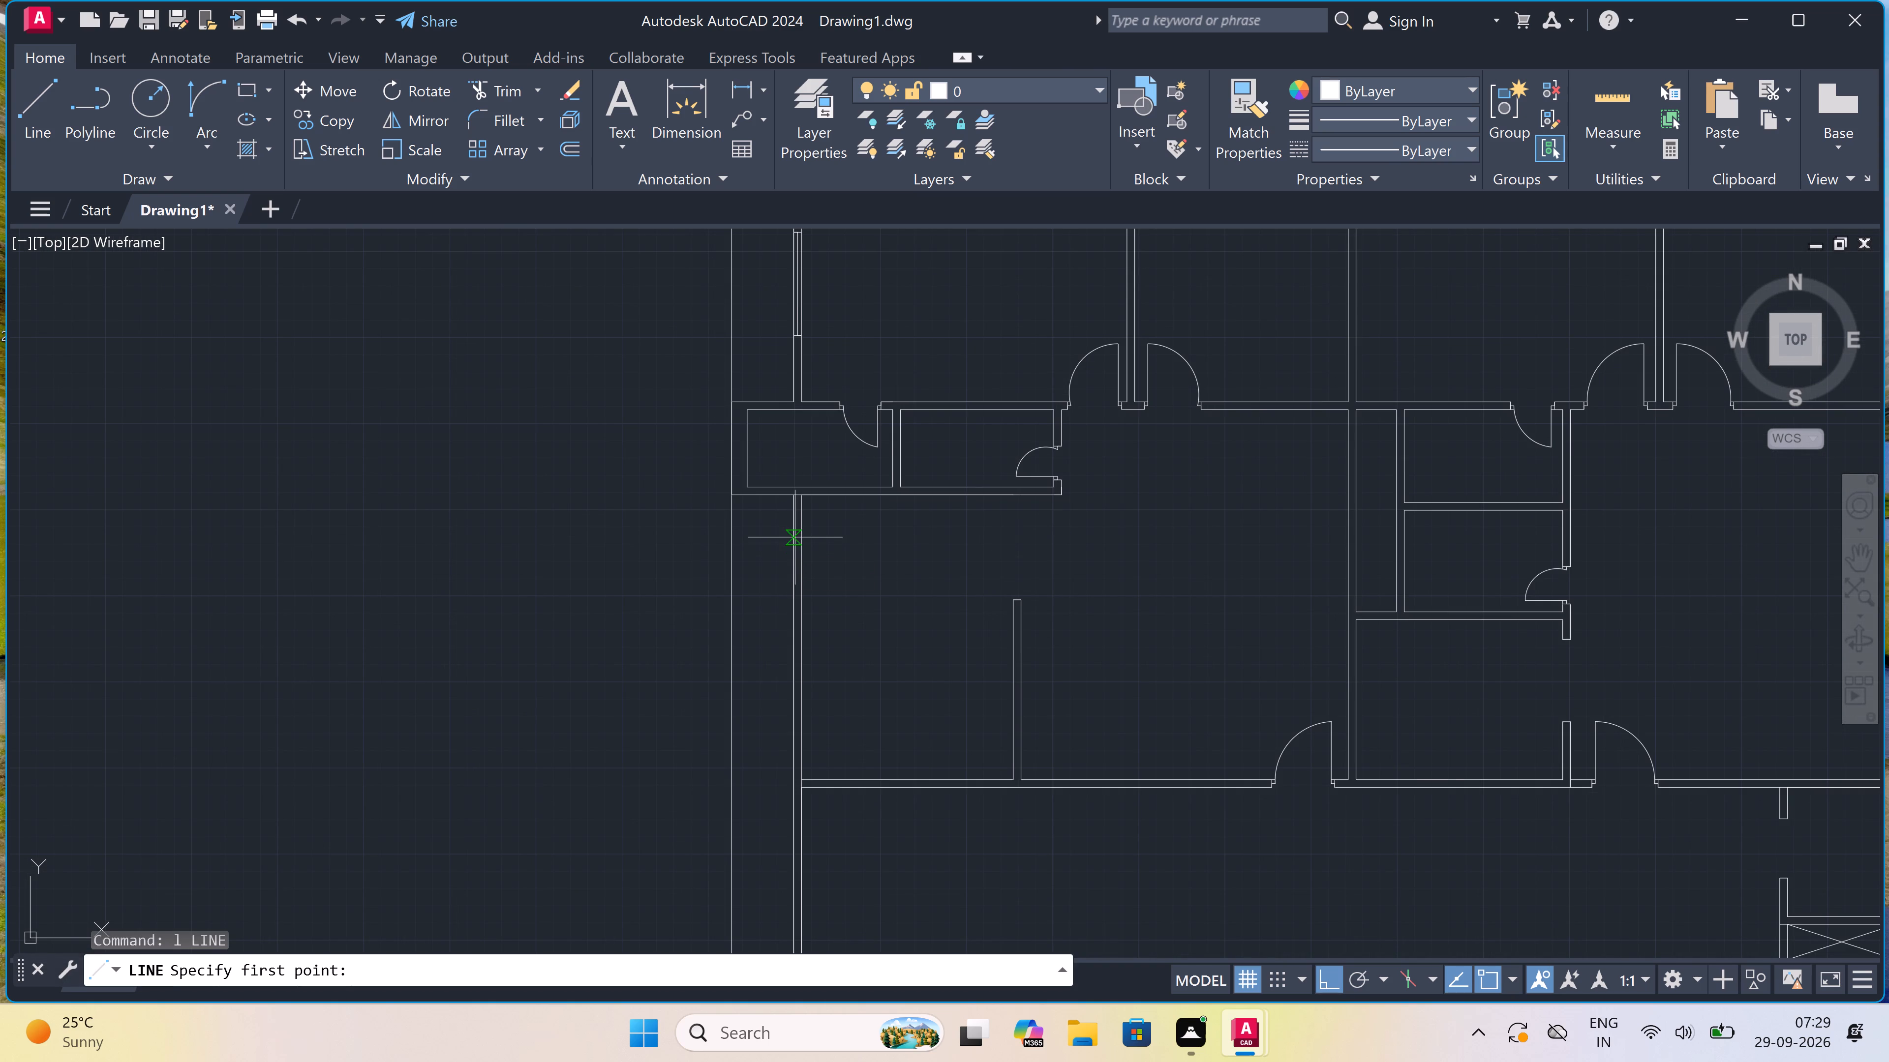
pyautogui.scroll(-1, 798, 533)
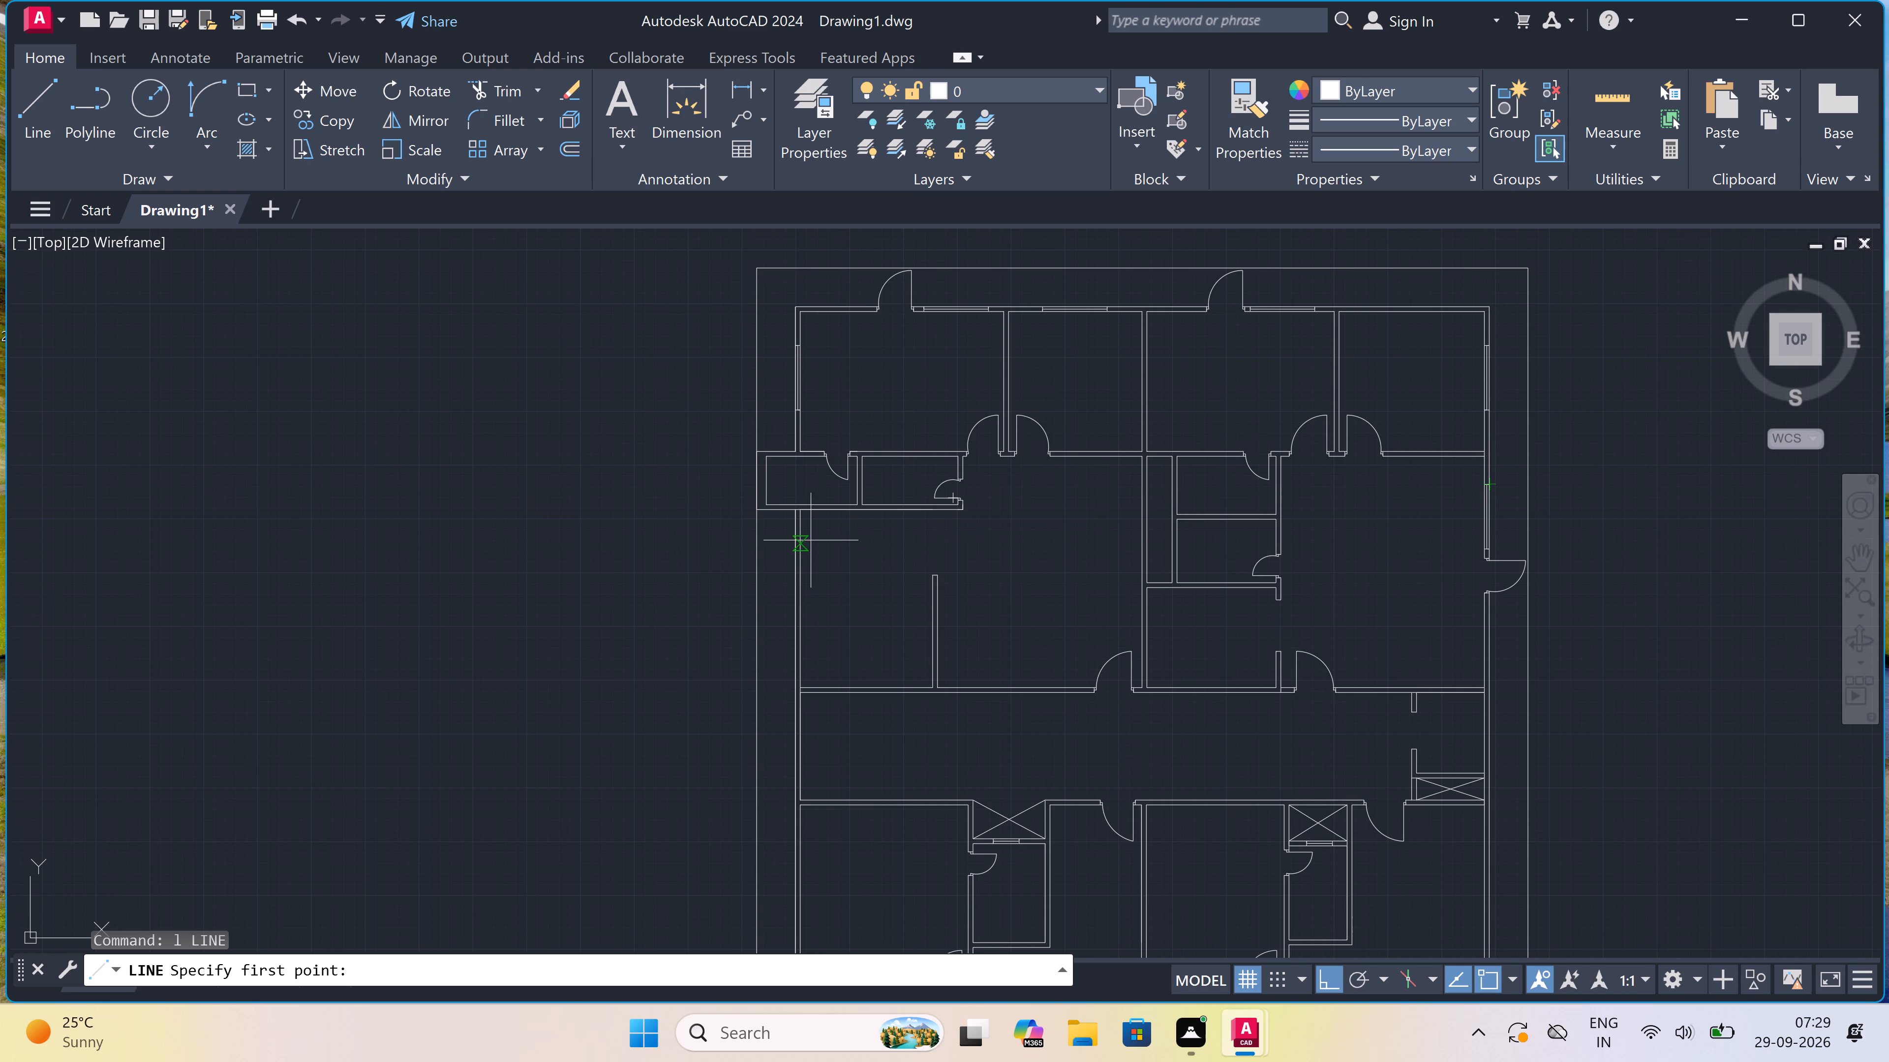
pyautogui.scroll(4, 790, 530)
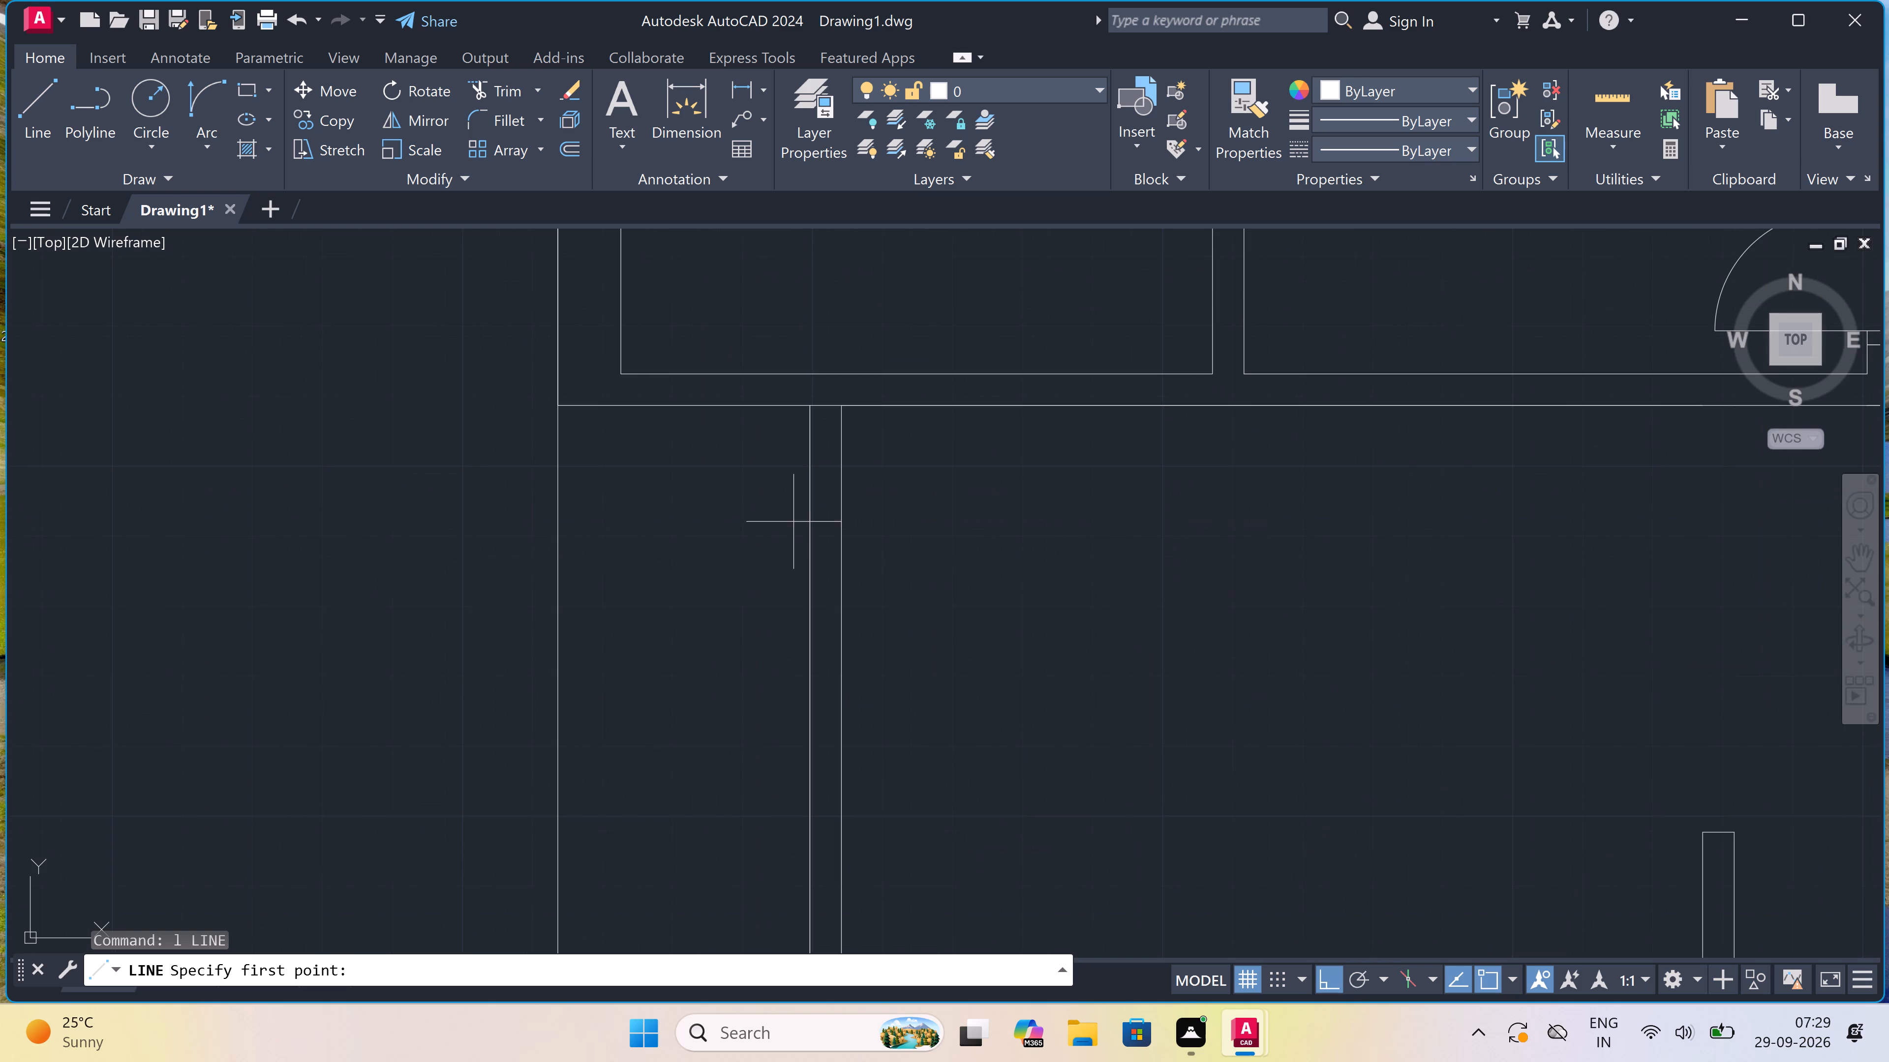
pyautogui.click(807, 508)
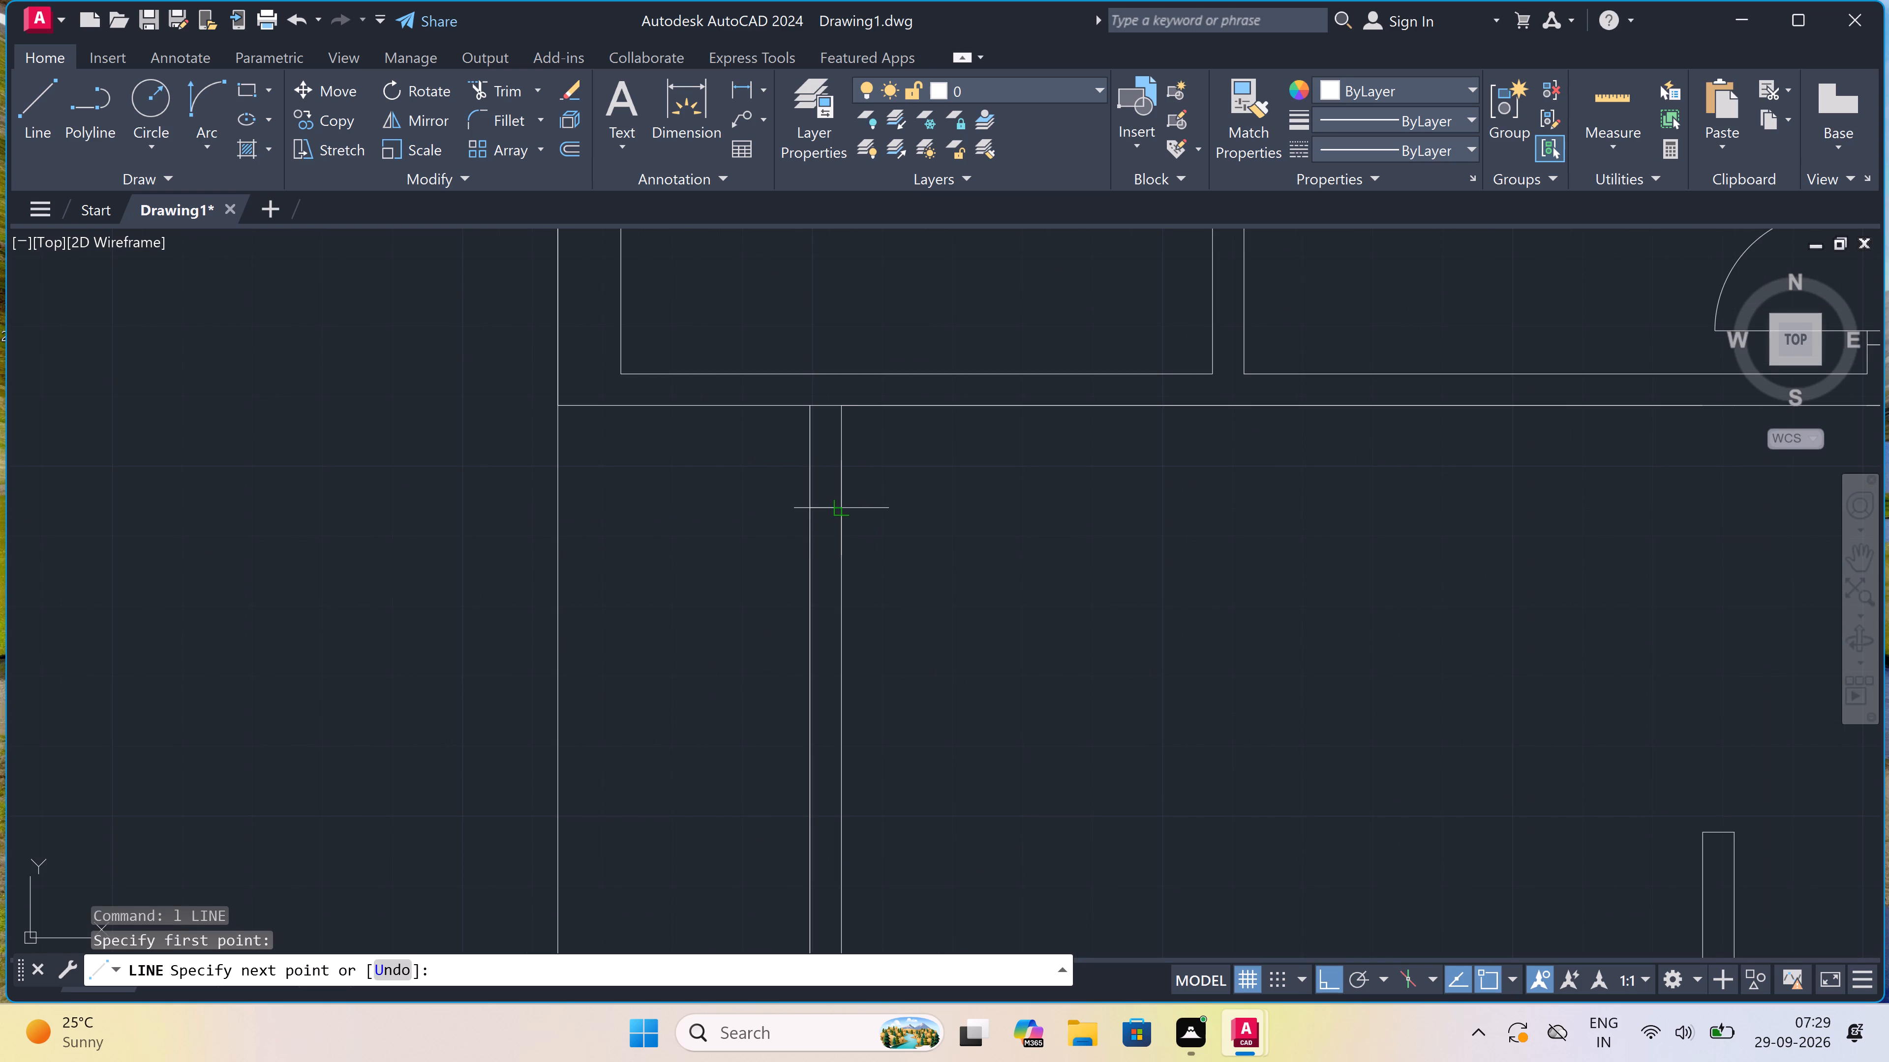
pyautogui.click(847, 511)
pyautogui.click(823, 511)
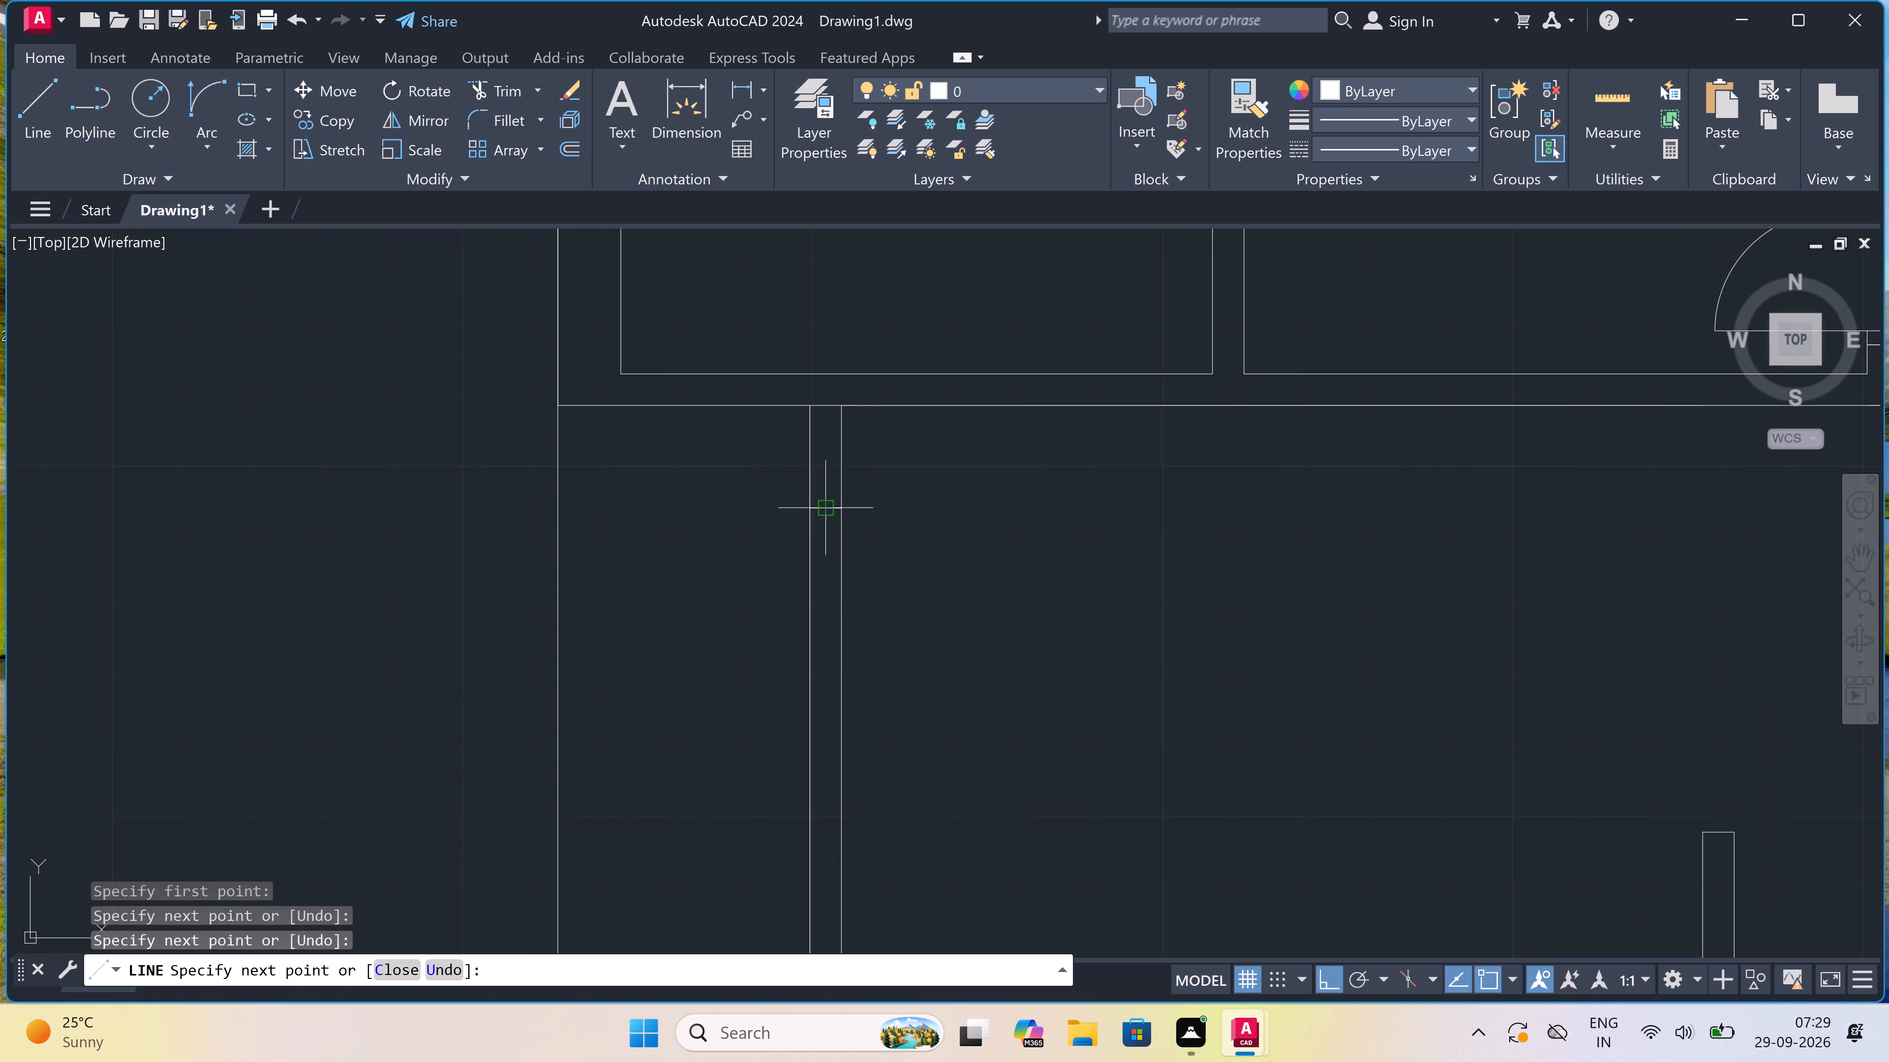
pyautogui.write("5'")
pyautogui.press('space')
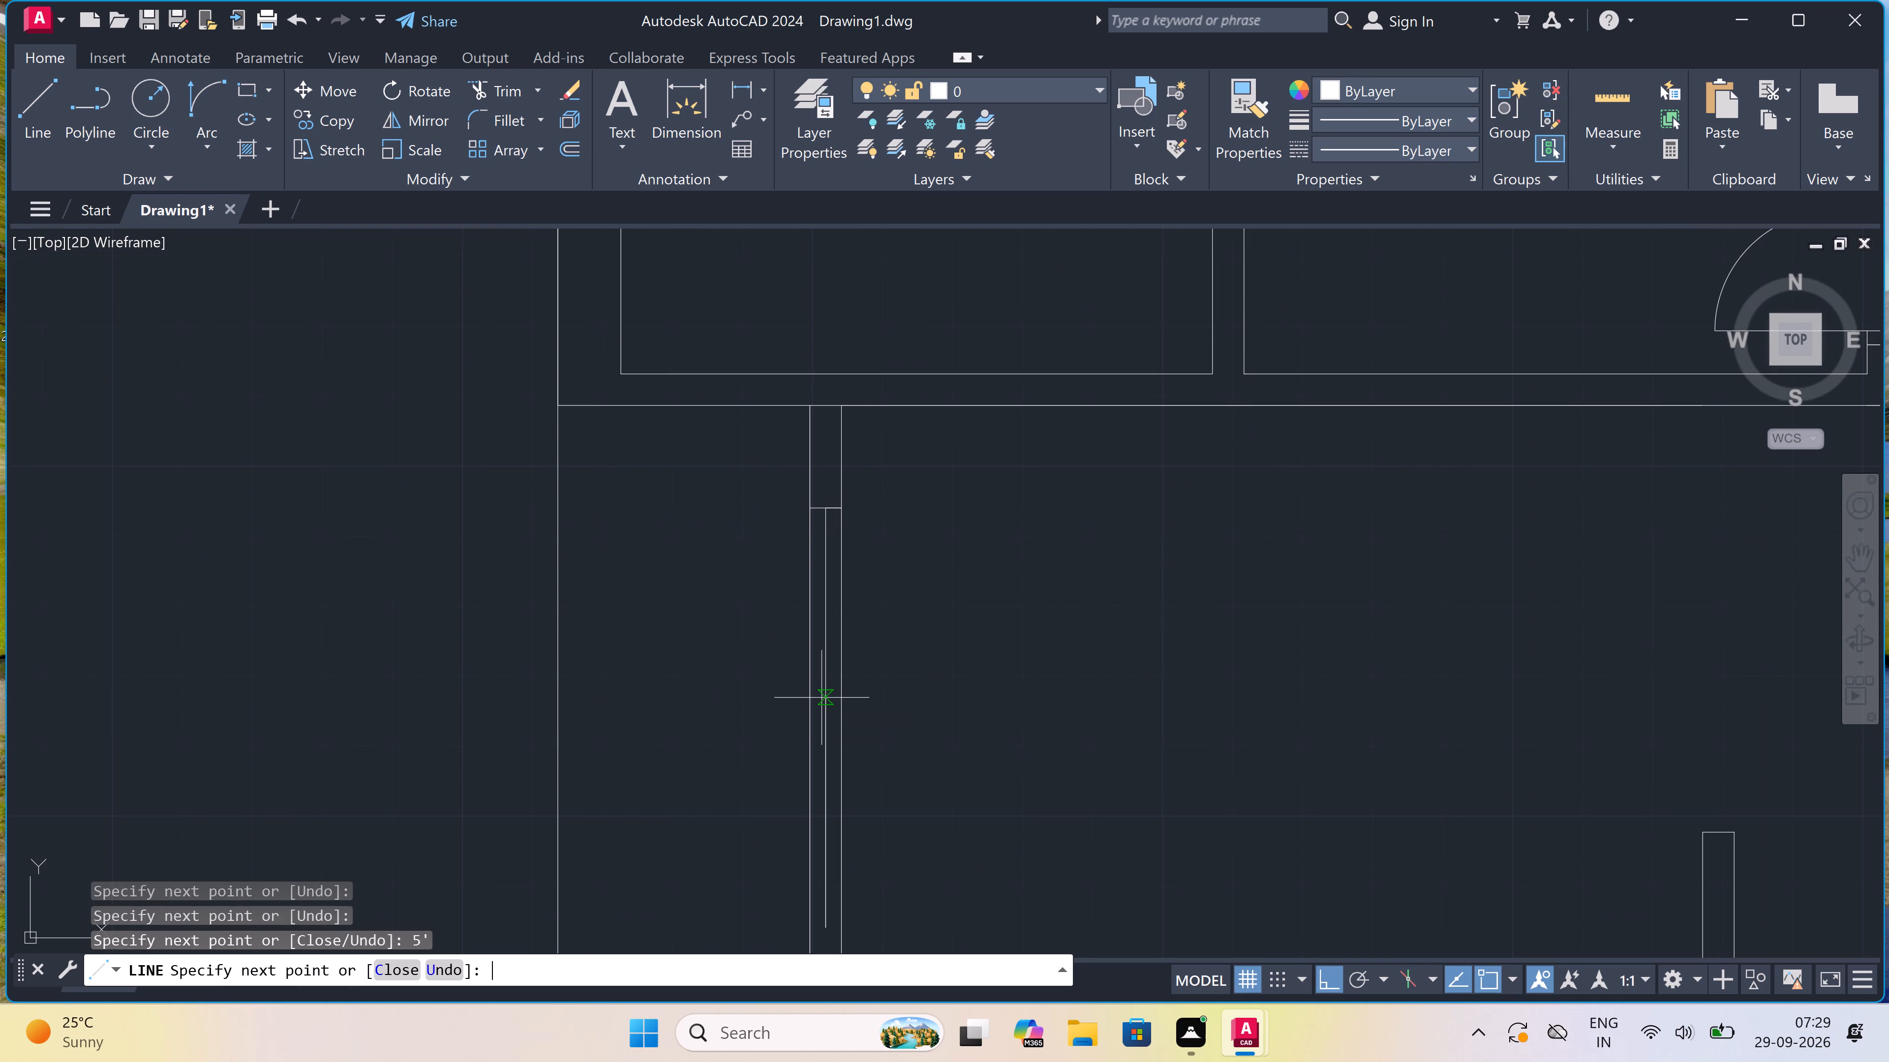
# Close the south end of the west wall window with a line across both wall faces, and end the Line command.
pyautogui.scroll(-3, 827, 684)
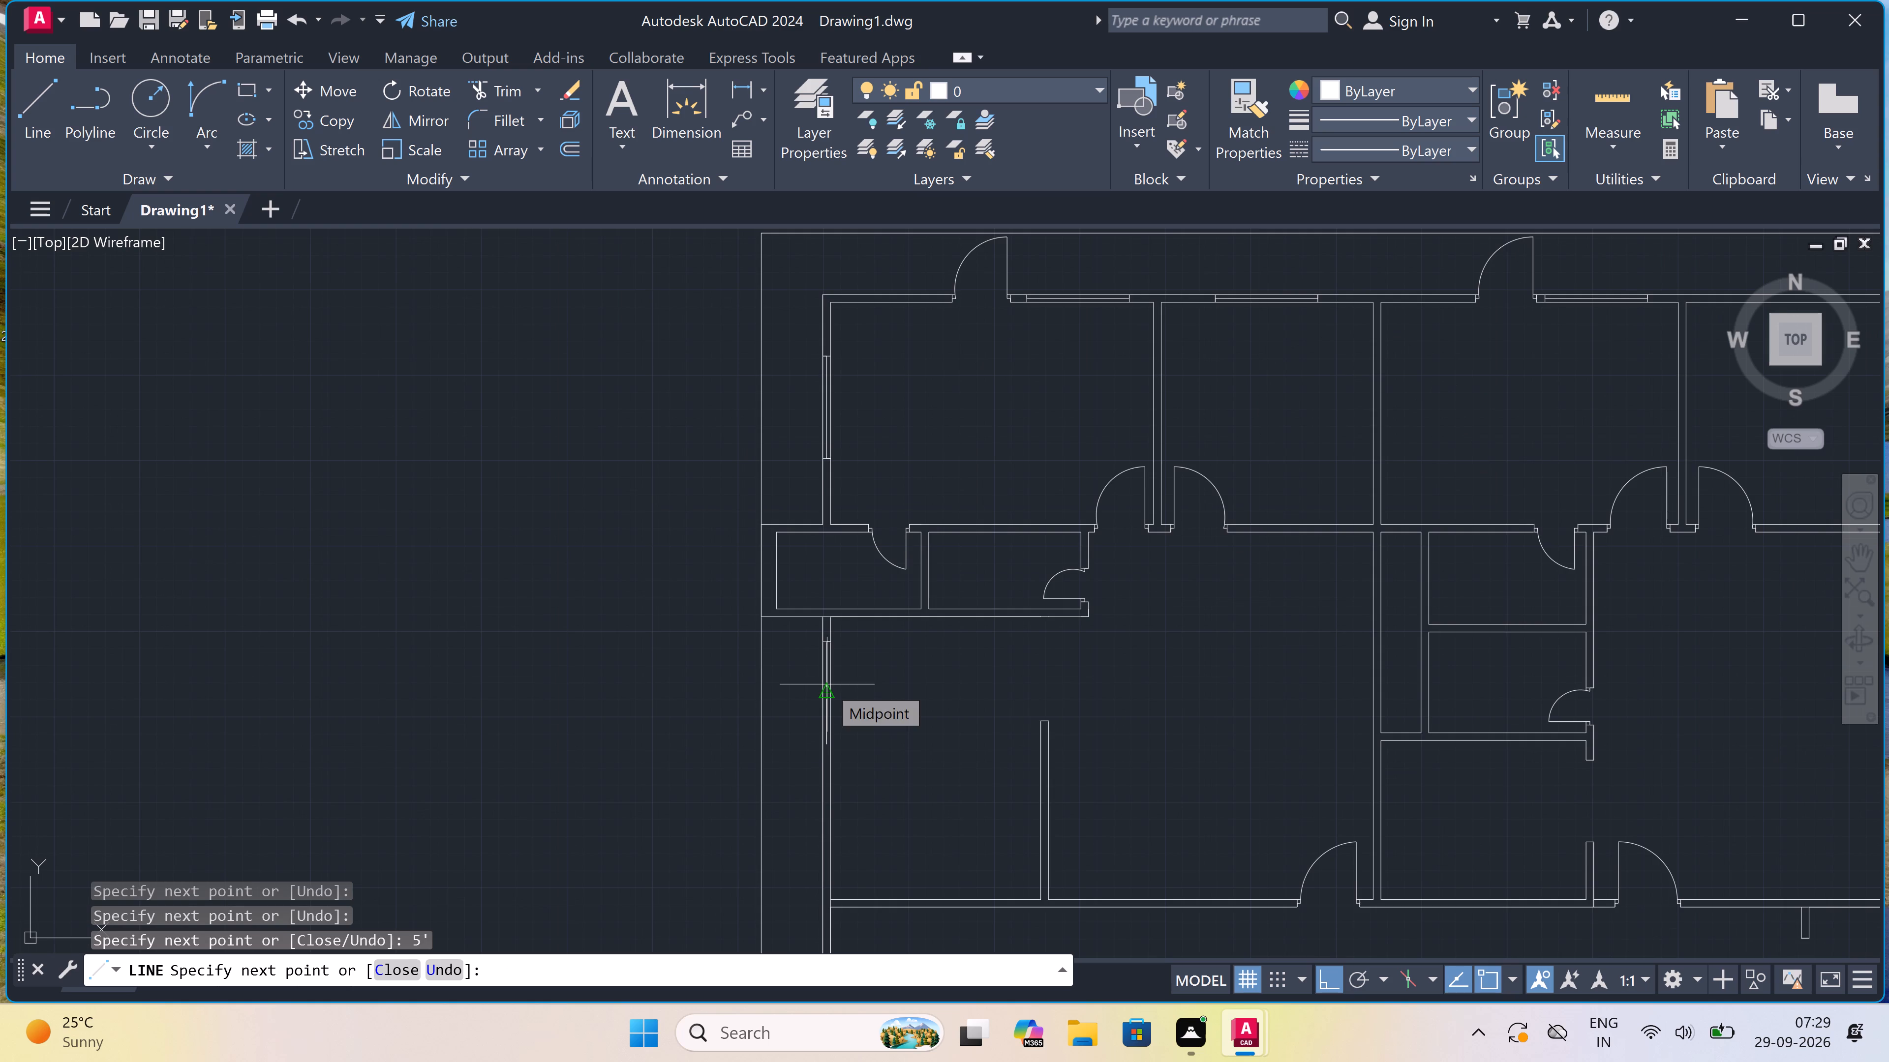
pyautogui.scroll(-2, 827, 684)
pyautogui.scroll(3, 810, 724)
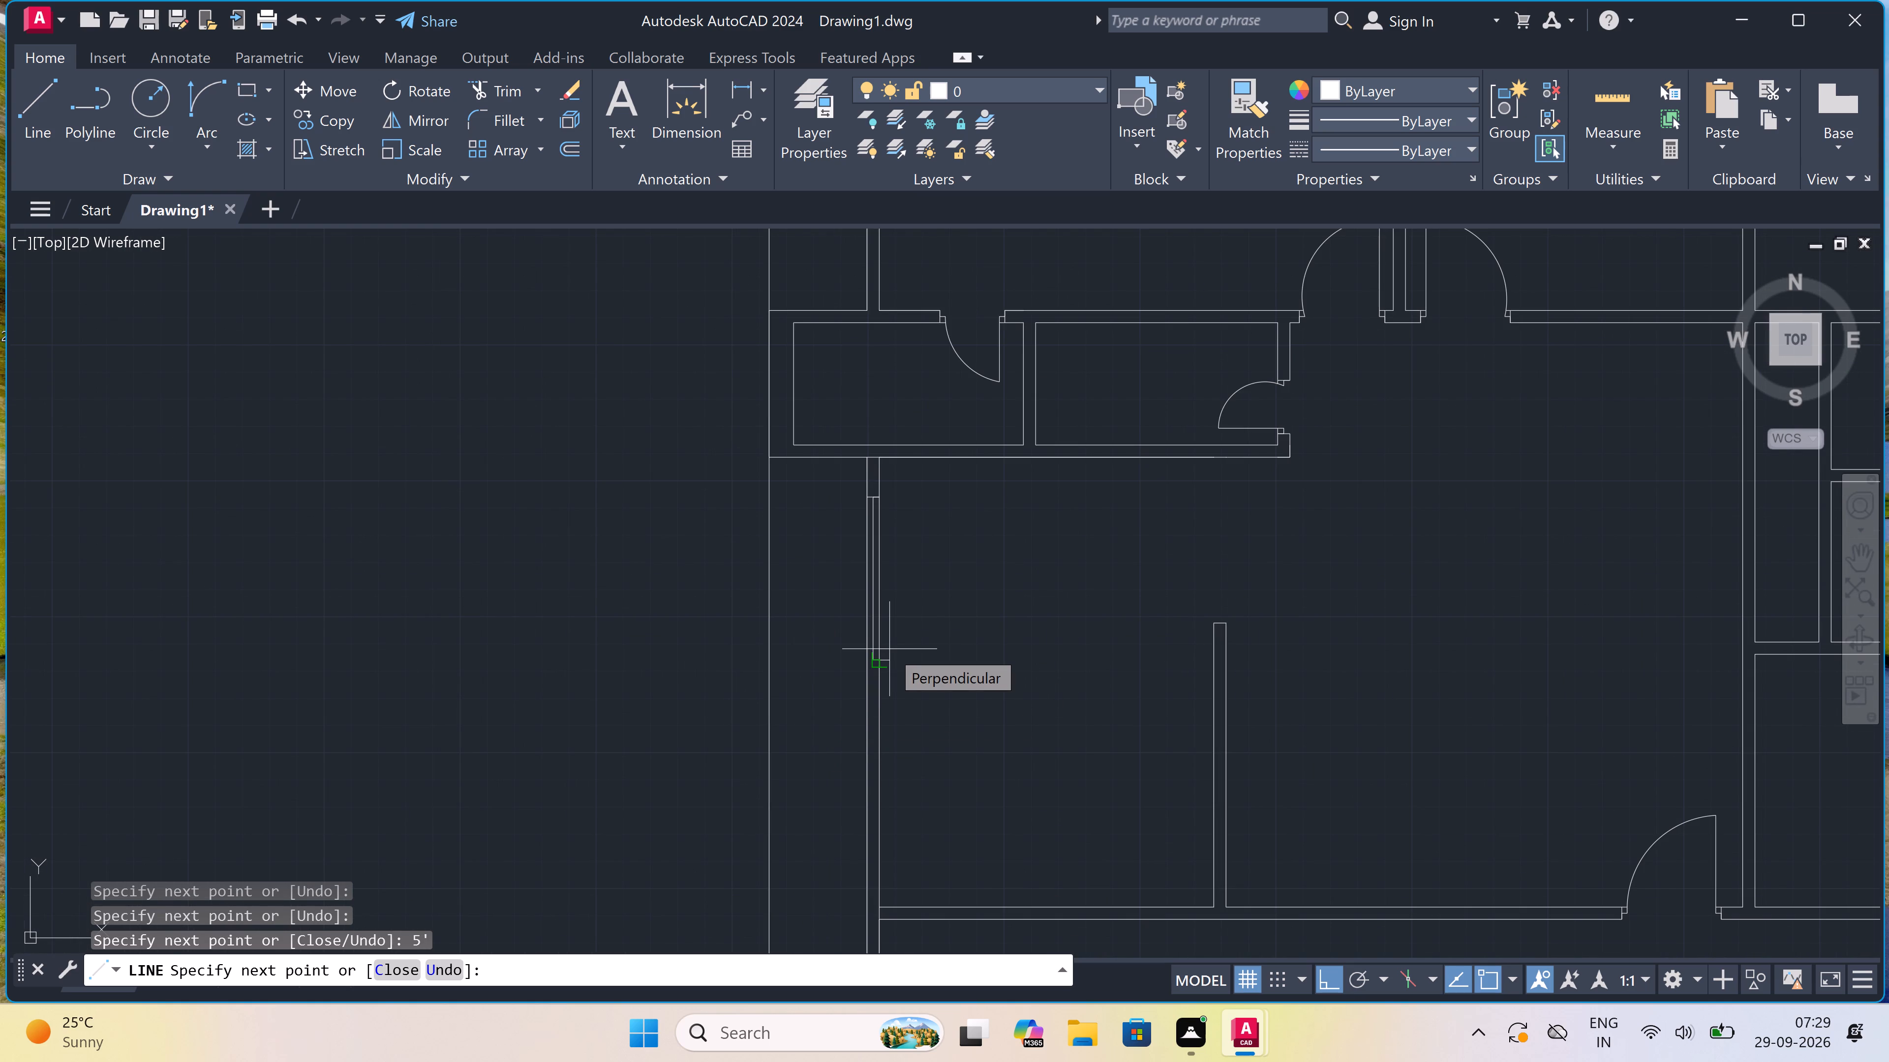
pyautogui.scroll(2, 889, 649)
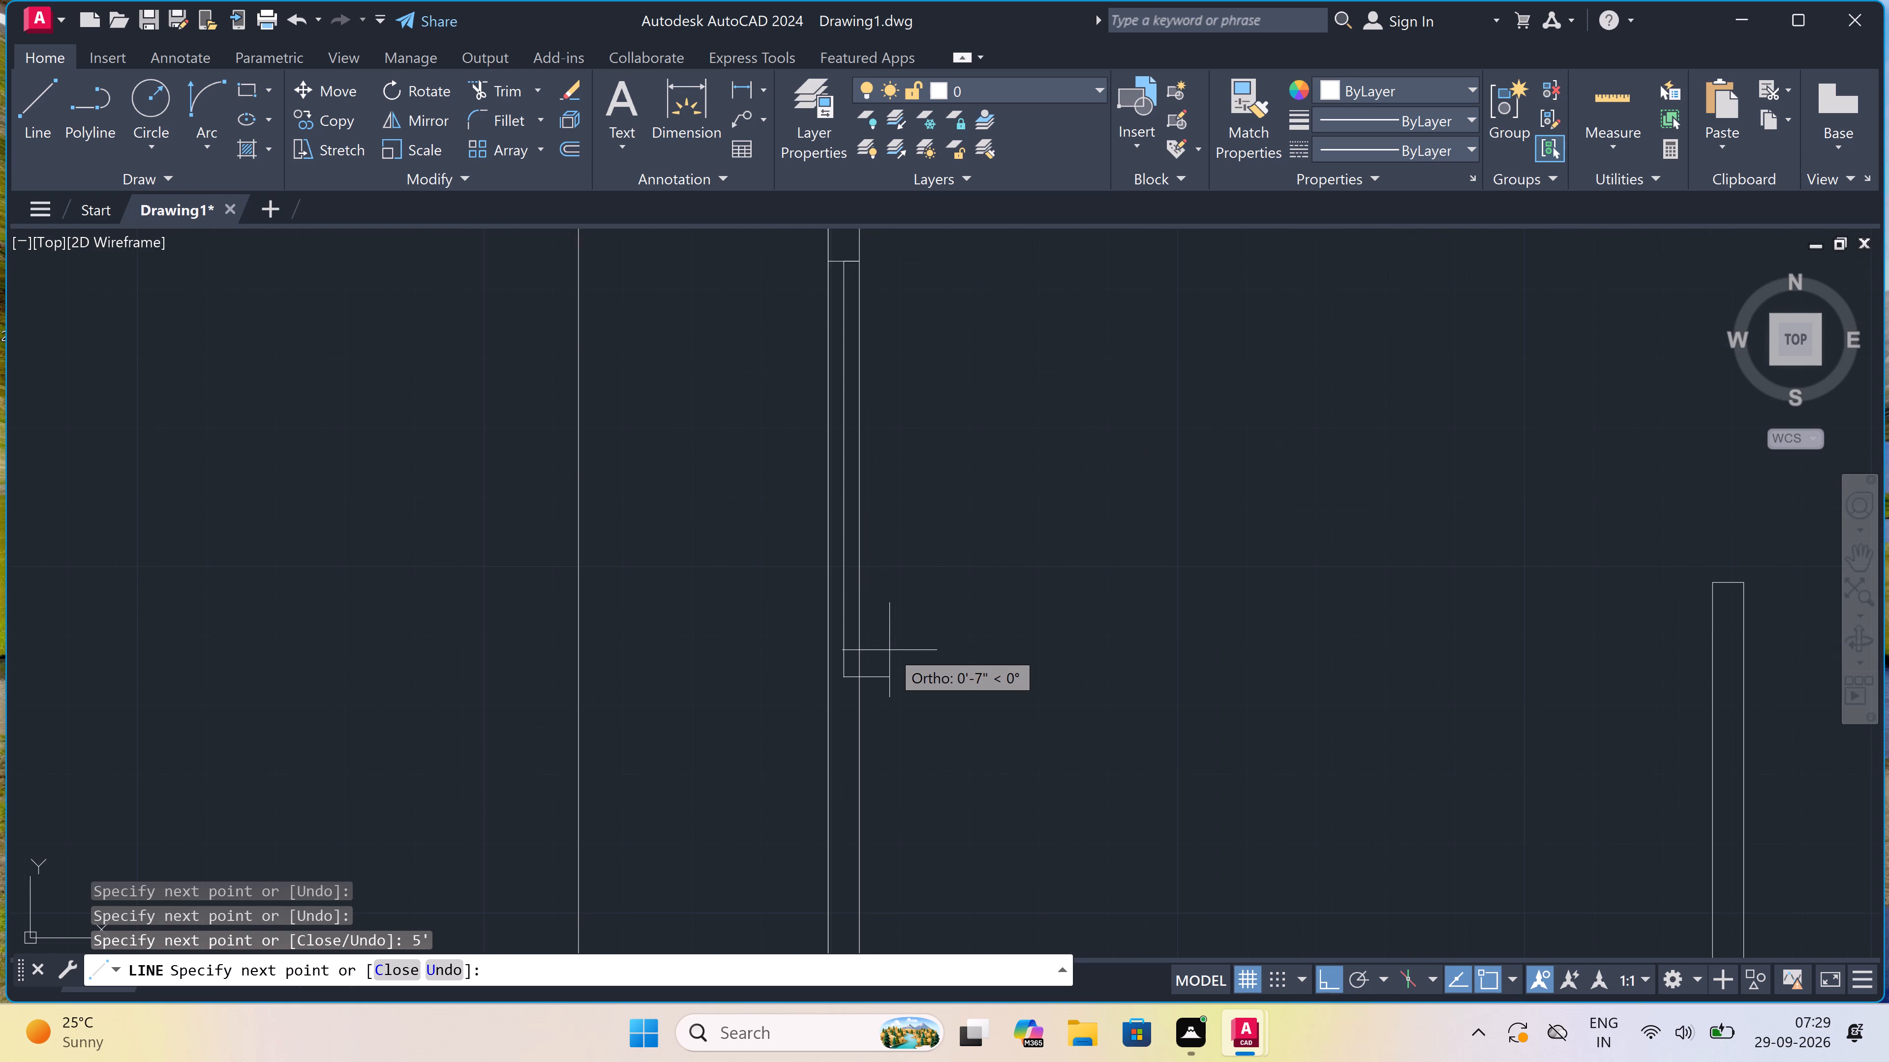
pyautogui.moveTo(854, 675); pyautogui.dragTo(861, 670)
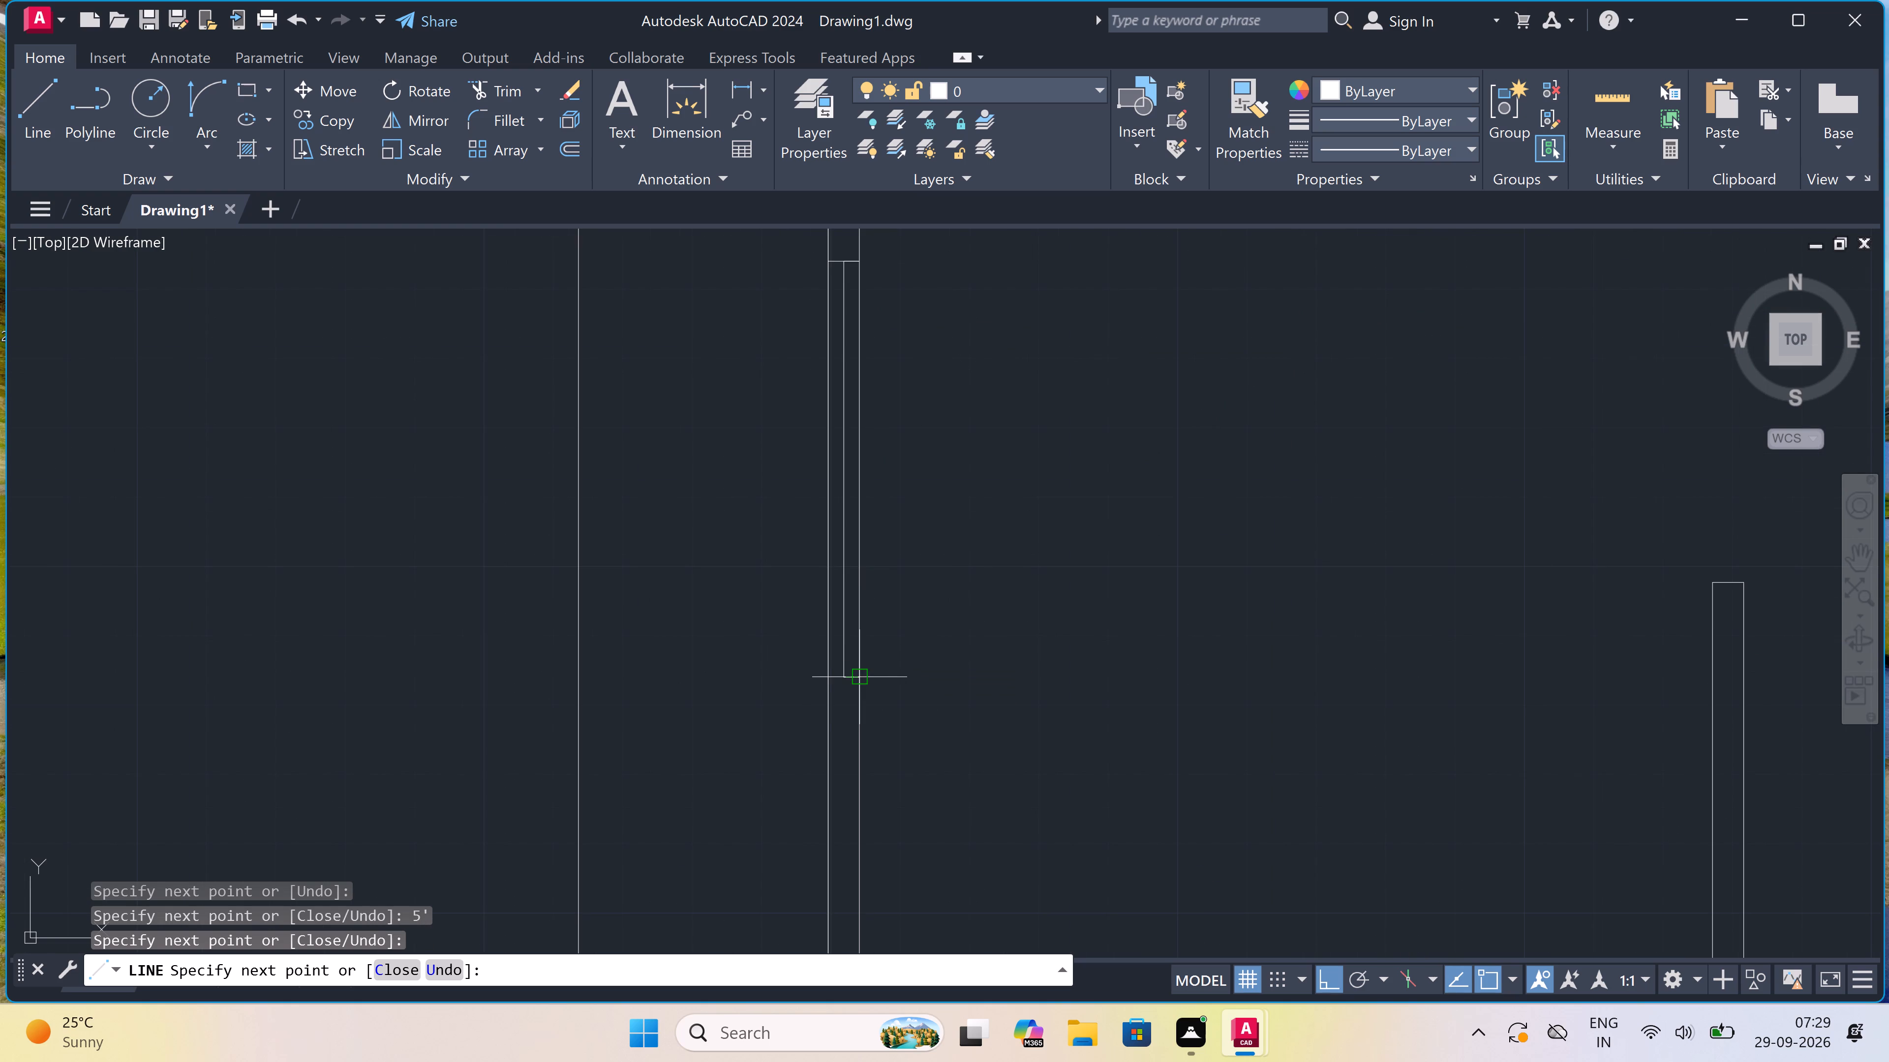
pyautogui.click(824, 675)
pyautogui.press('Escape')
# Draw a door's north jamb across the west wall just south of the window, with a 2" mid-wall stub southward and a 3' leaf eastward.
pyautogui.scroll(-2, 830, 669)
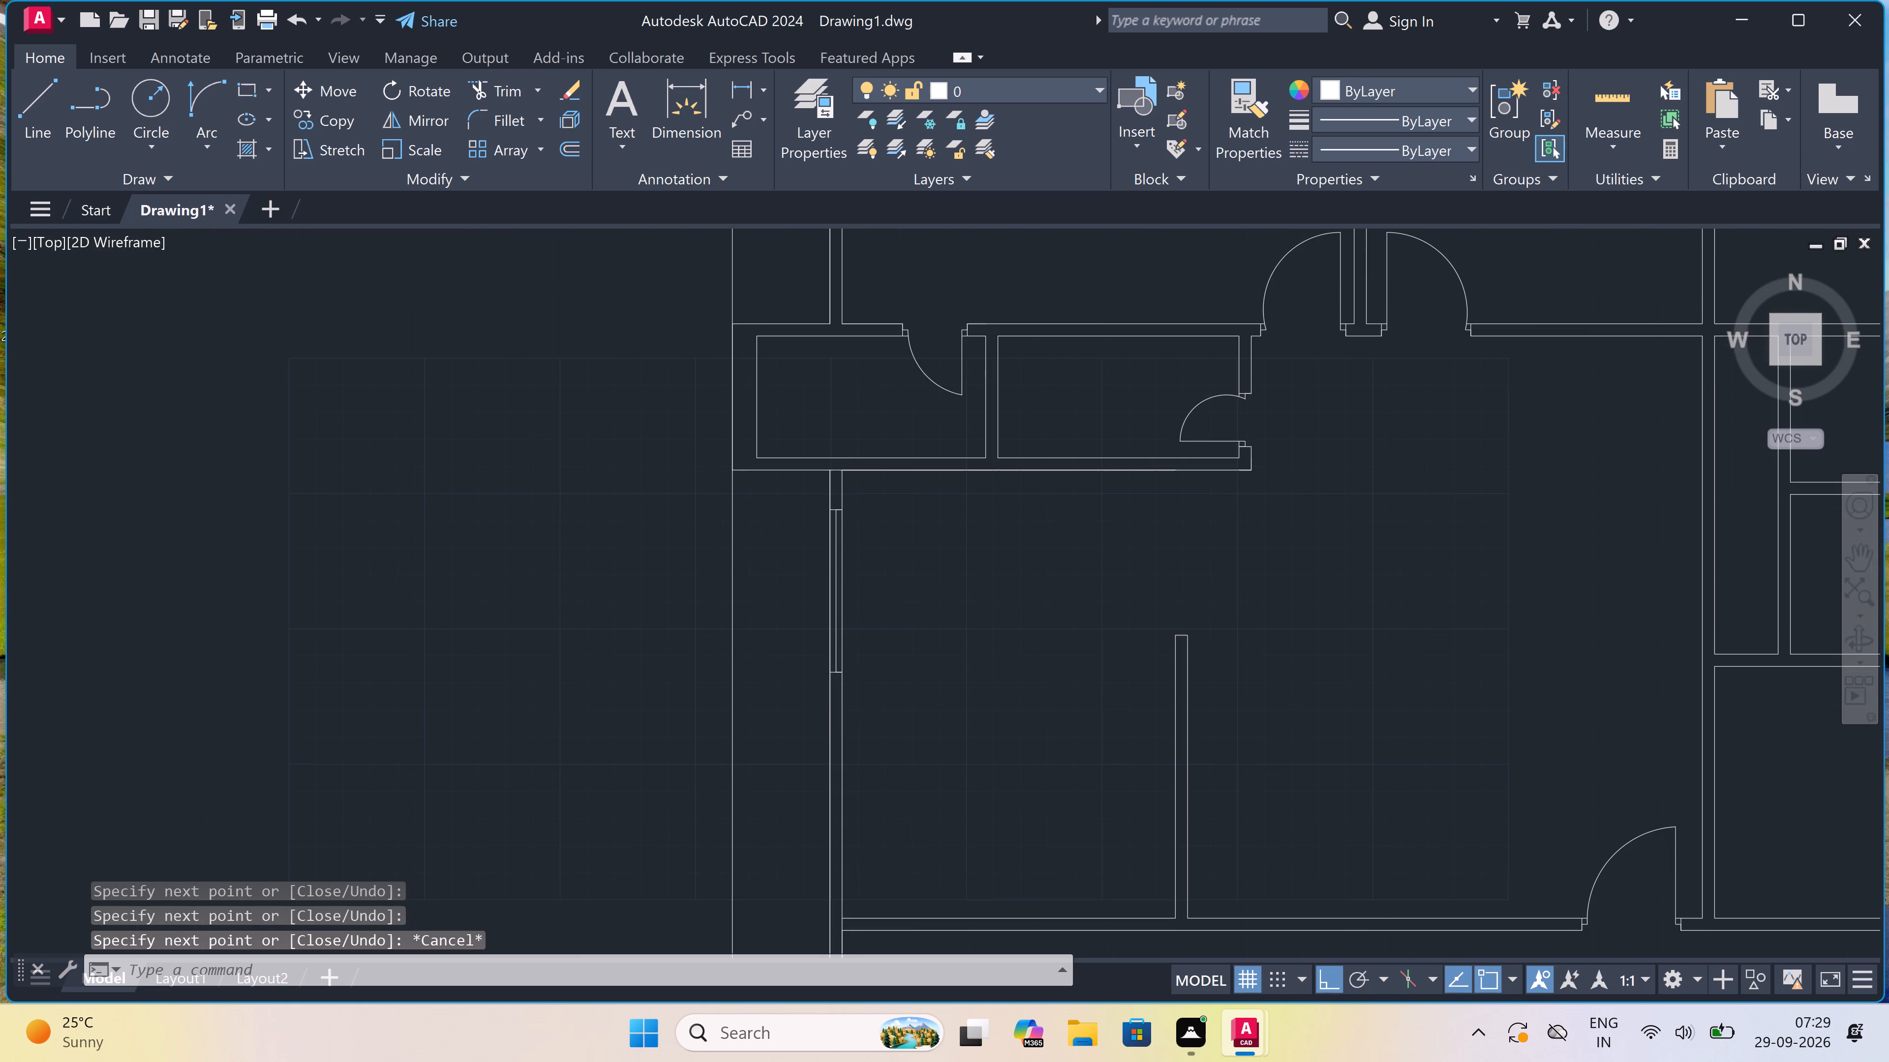
pyautogui.press('space')
pyautogui.scroll(2, 831, 701)
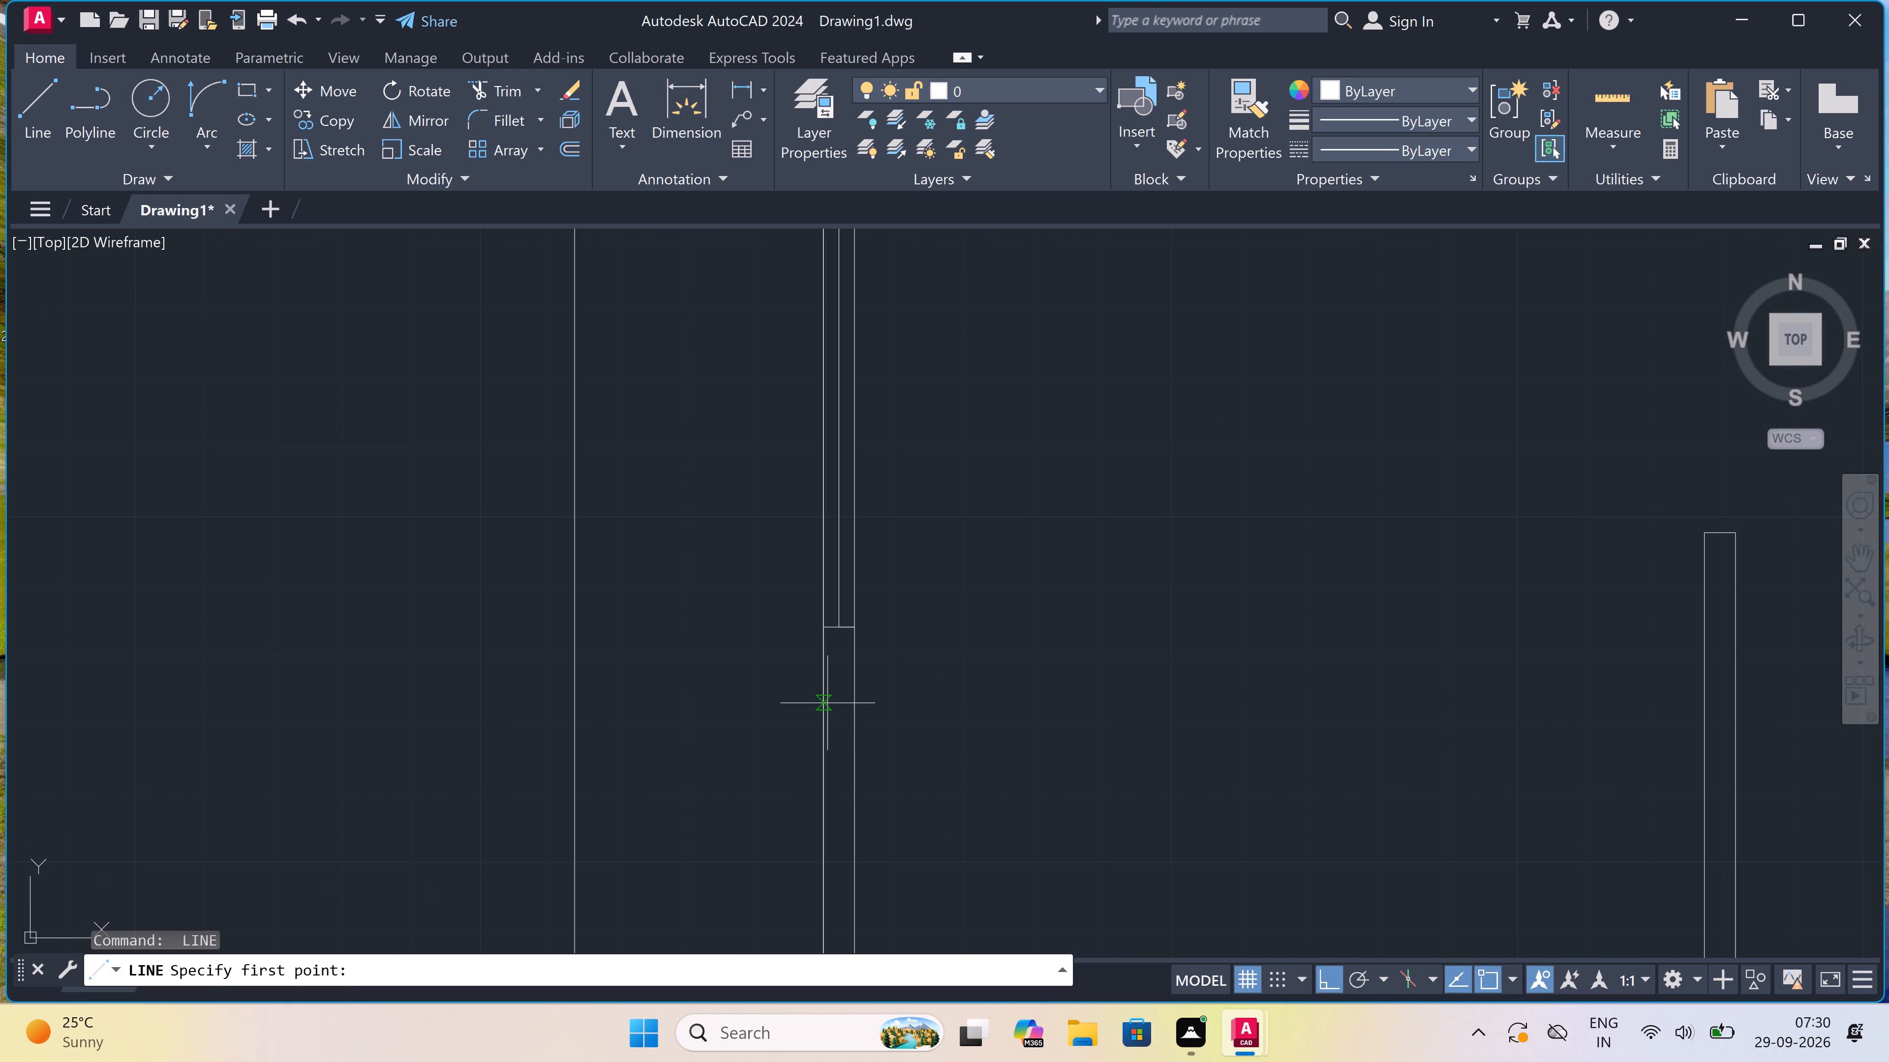
pyautogui.click(828, 689)
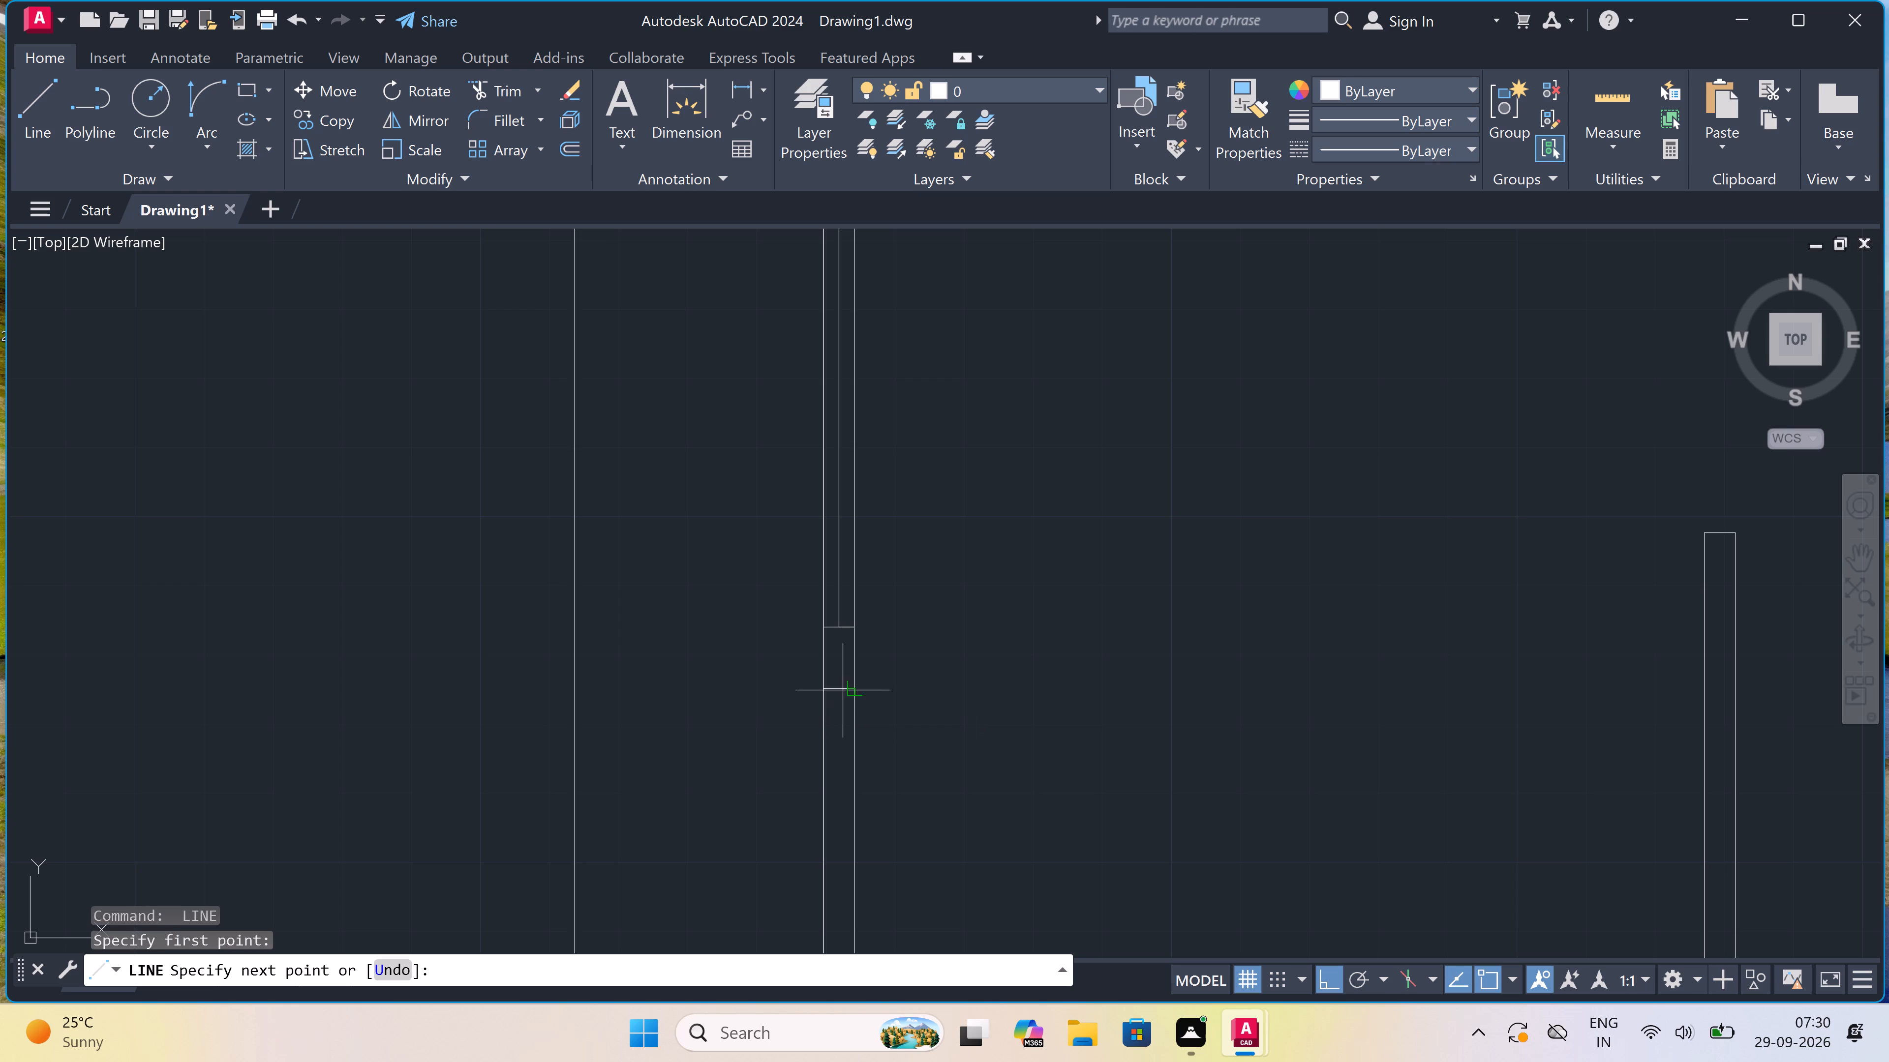
pyautogui.click(847, 690)
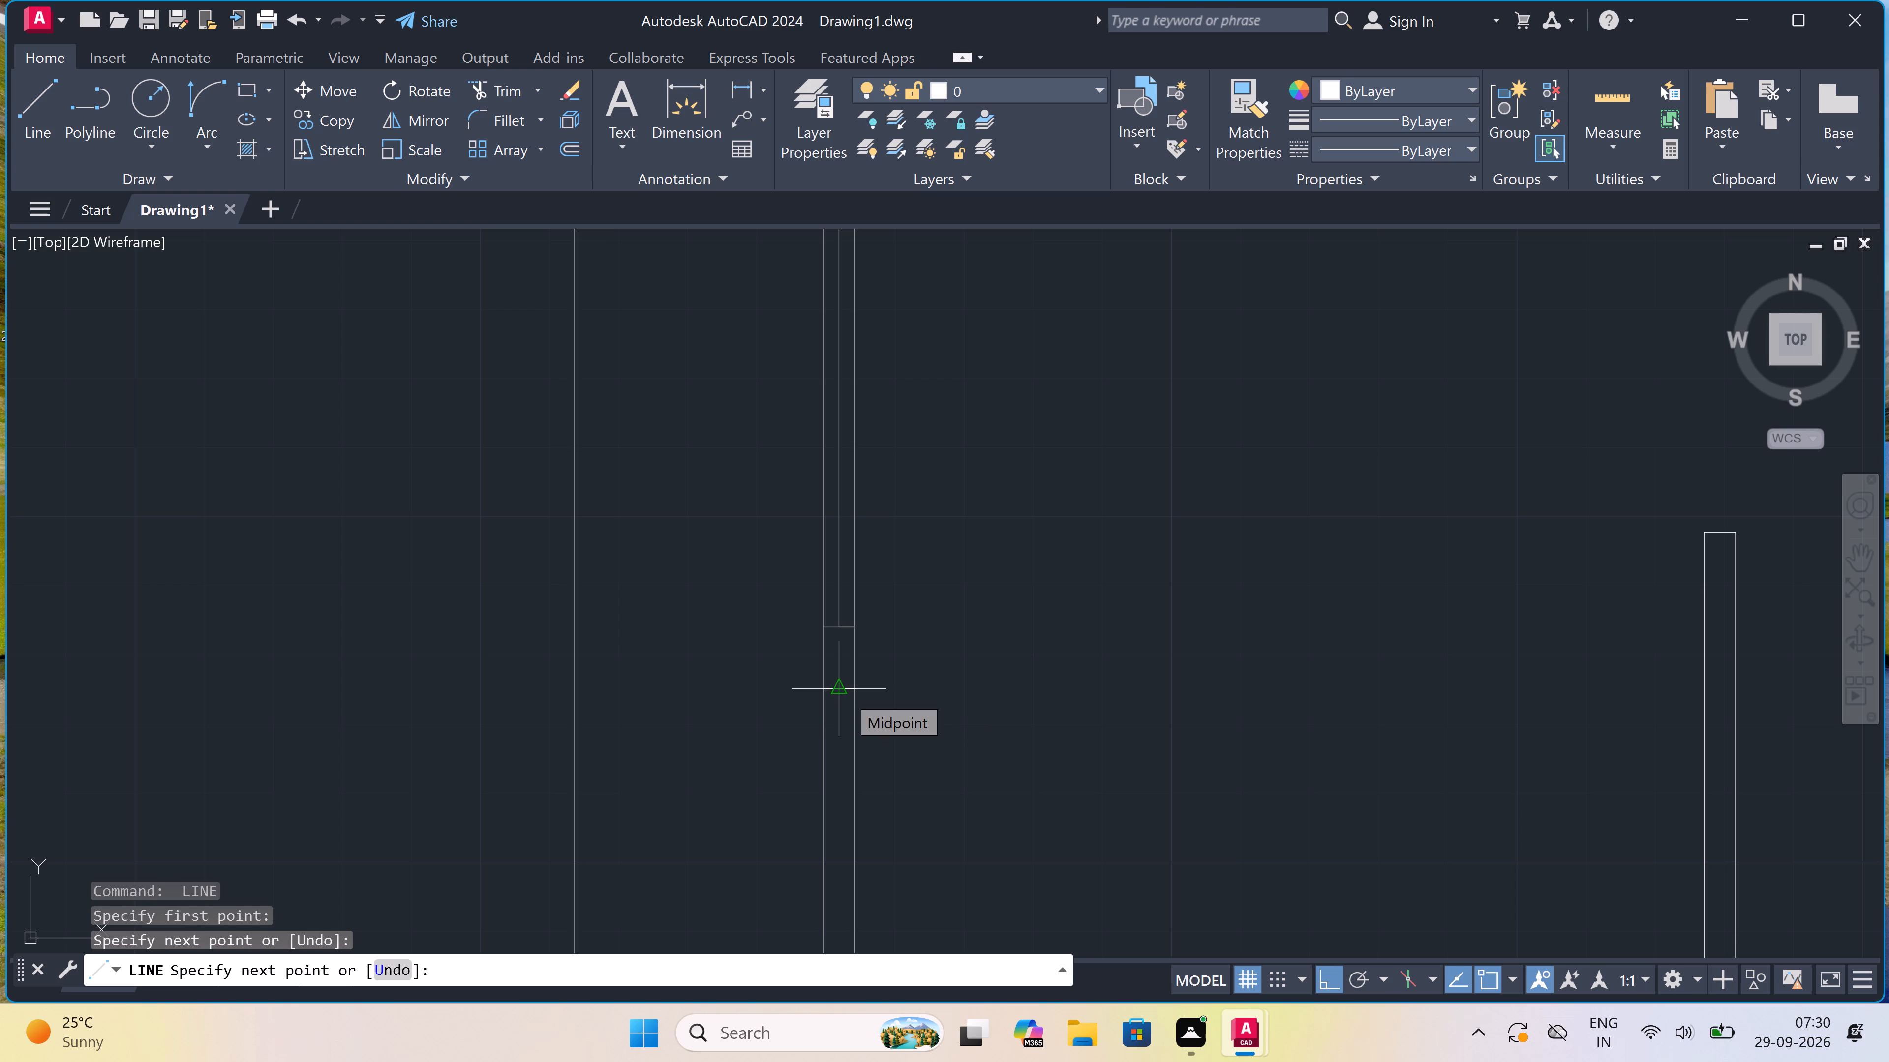
pyautogui.click(845, 694)
pyautogui.write('2"')
pyautogui.press('space')
pyautogui.press('3')
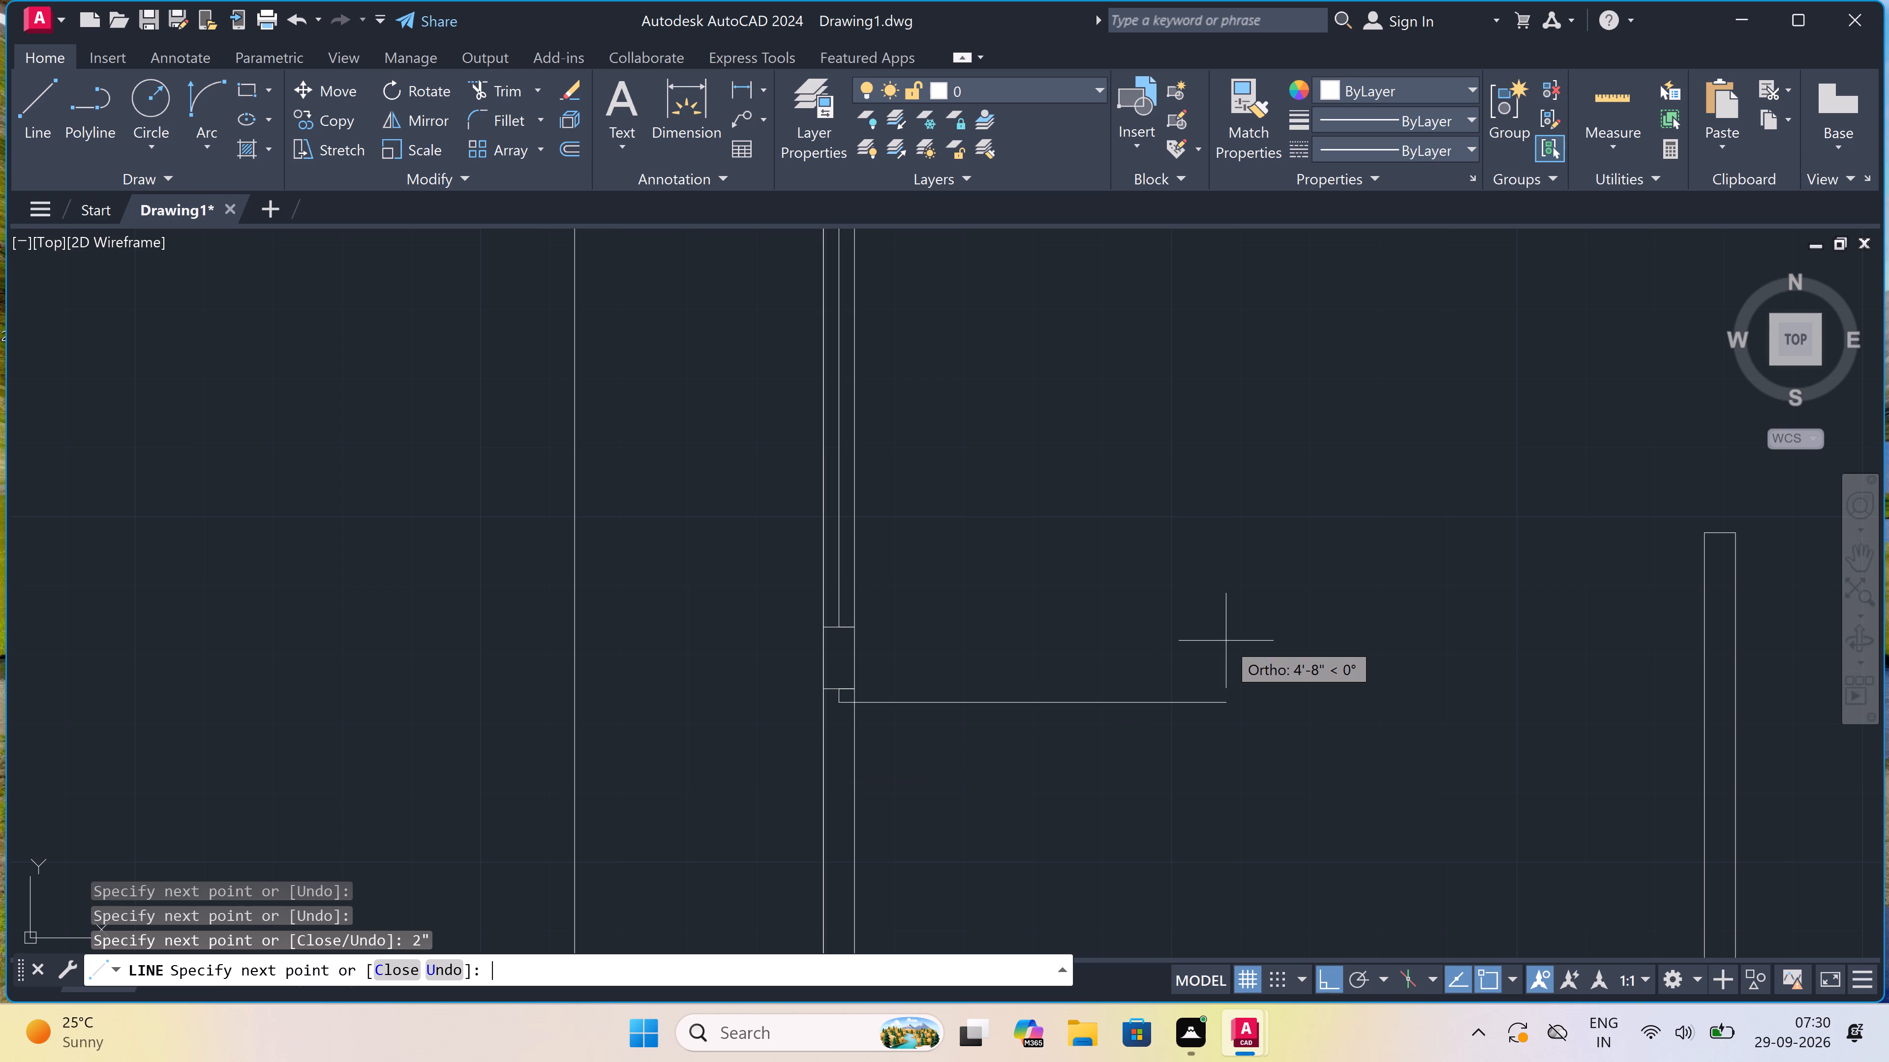
pyautogui.press("'")
pyautogui.press('space')
pyautogui.press('Escape')
# Draw the door's south jamb line across the west wall, with a 2" mid-wall stub northward.
pyautogui.scroll(-2, 1225, 640)
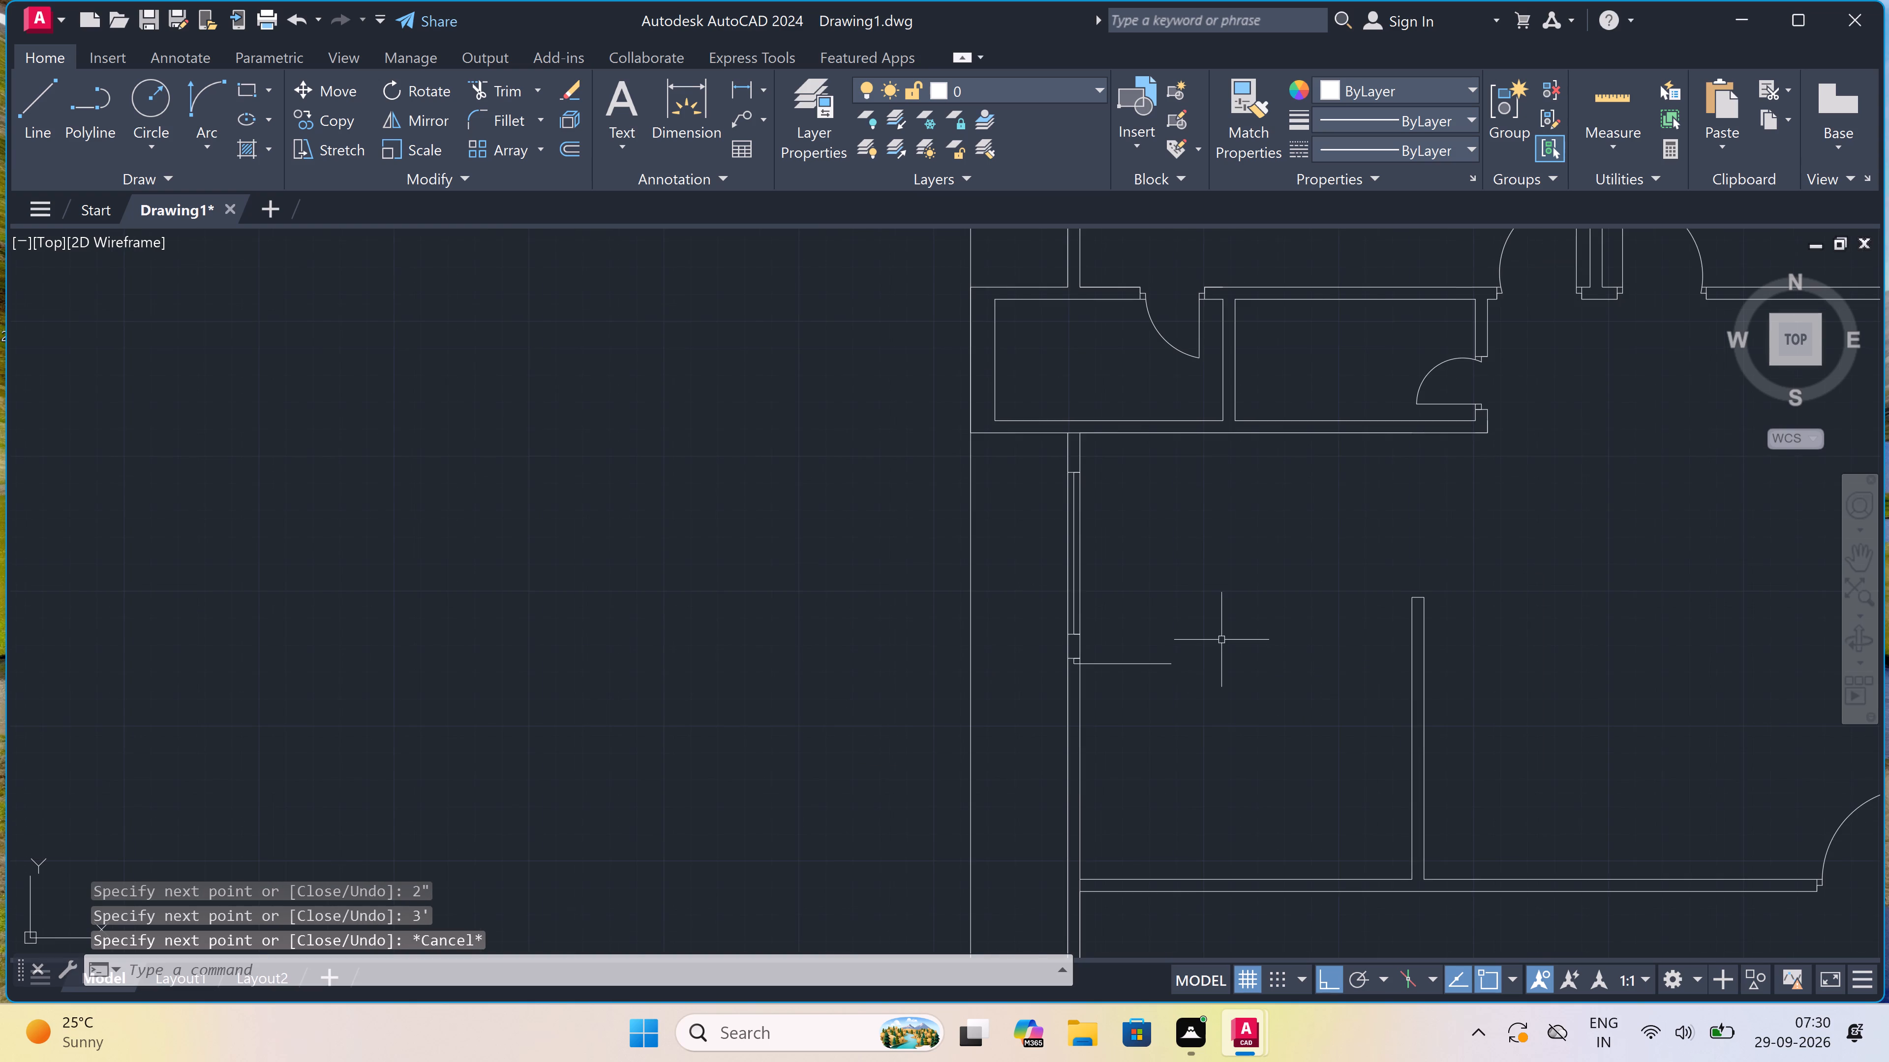
pyautogui.scroll(2, 1105, 794)
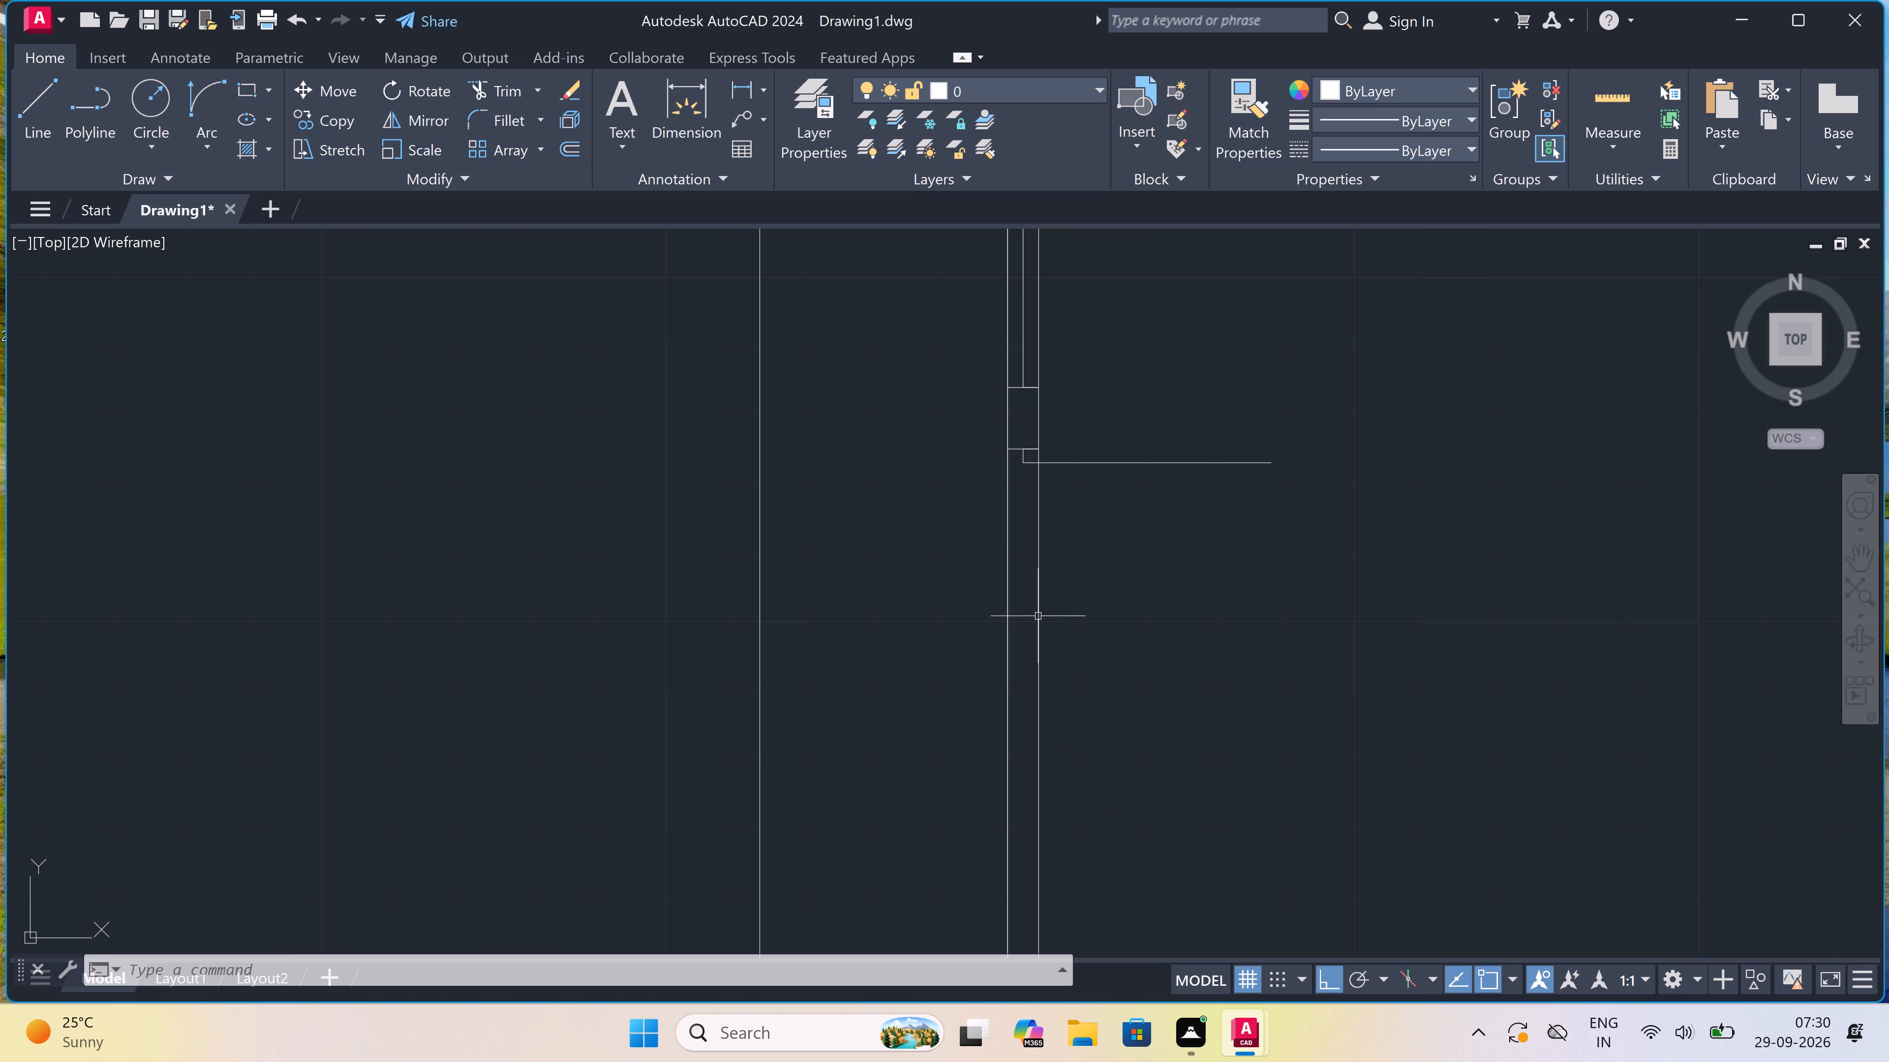
pyautogui.press('space')
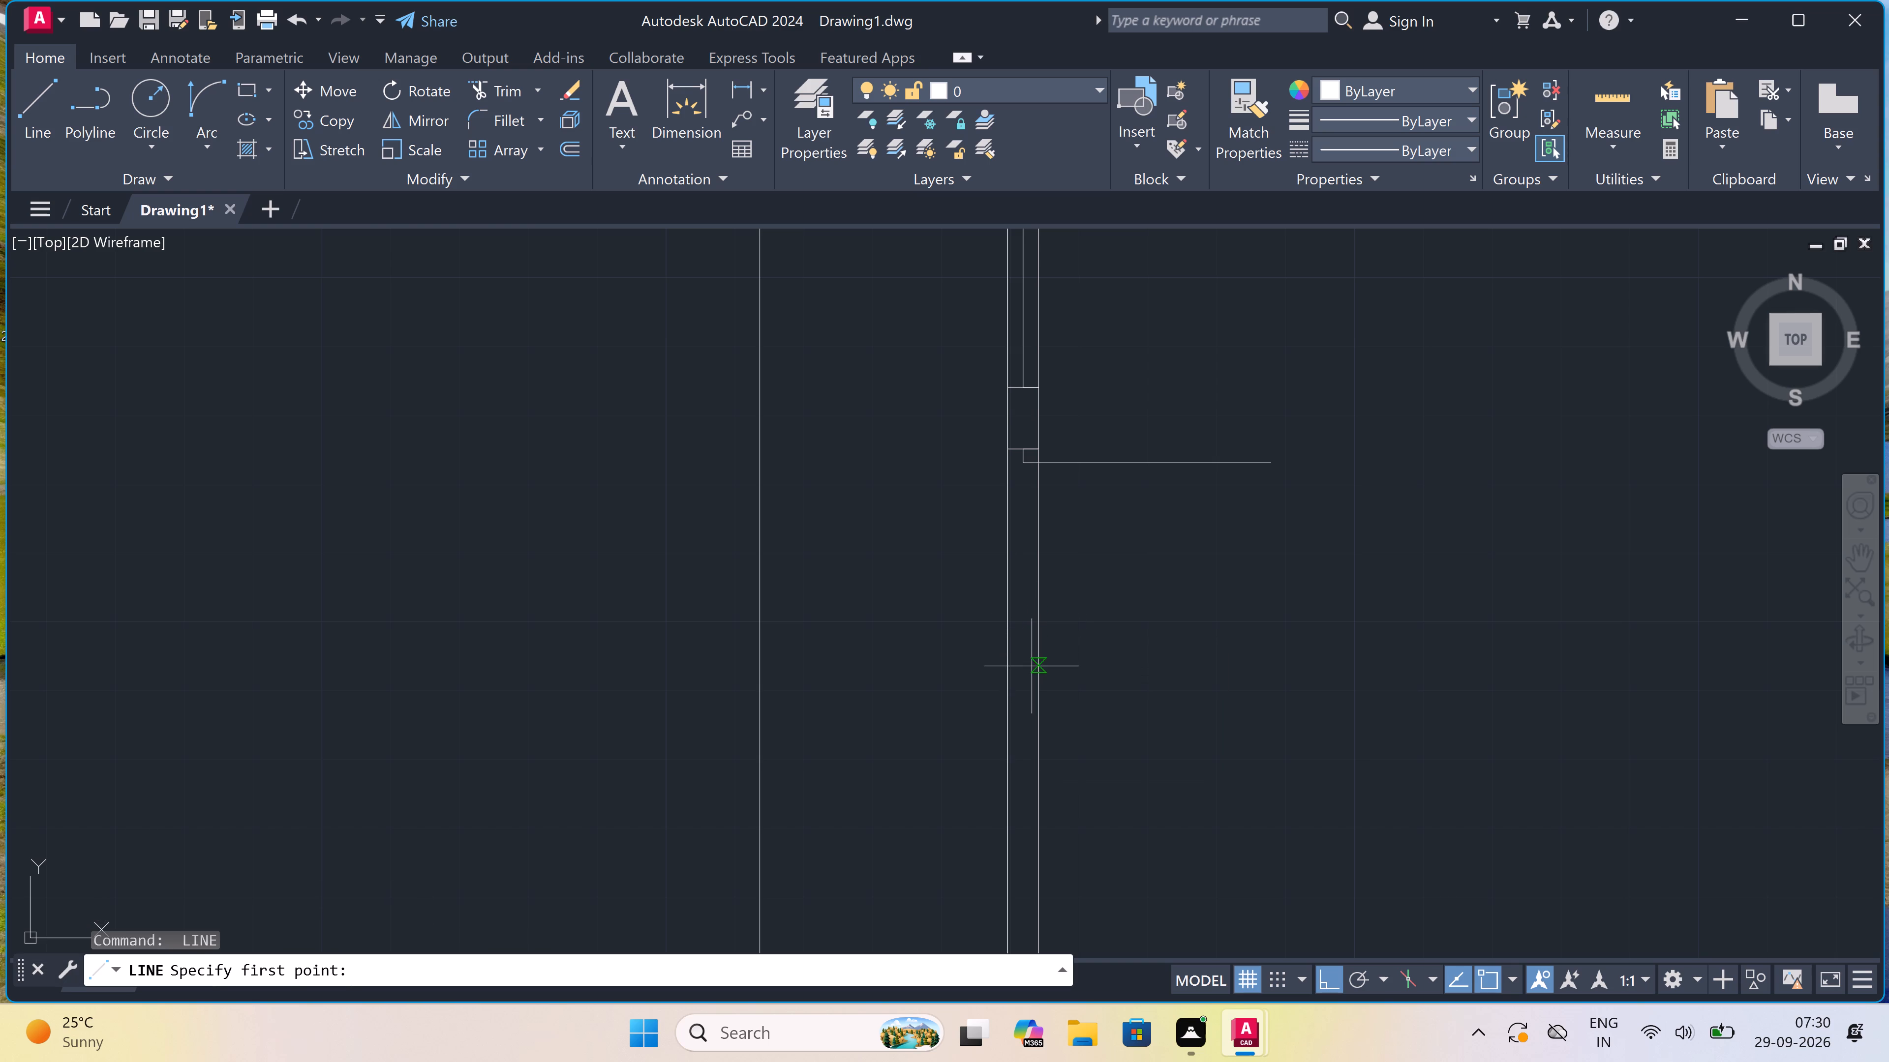
pyautogui.click(1035, 658)
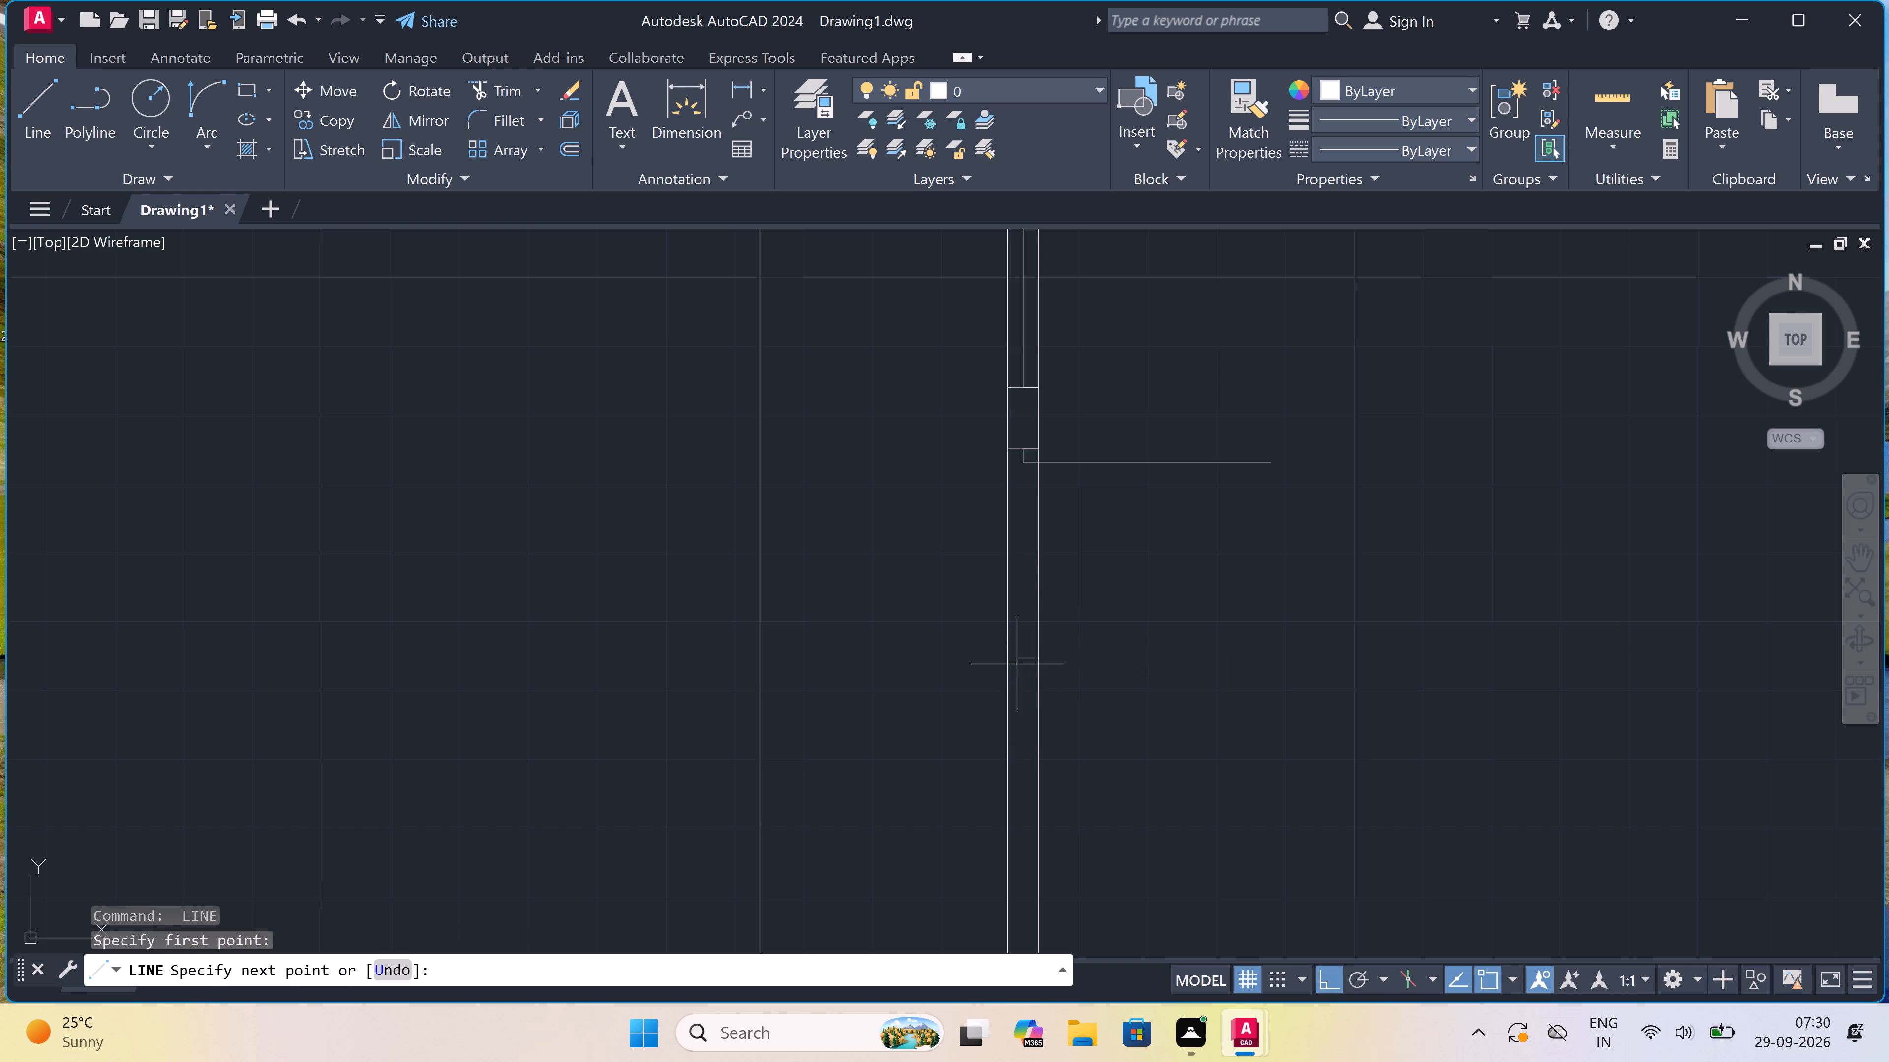
pyautogui.click(1016, 660)
pyautogui.click(1023, 656)
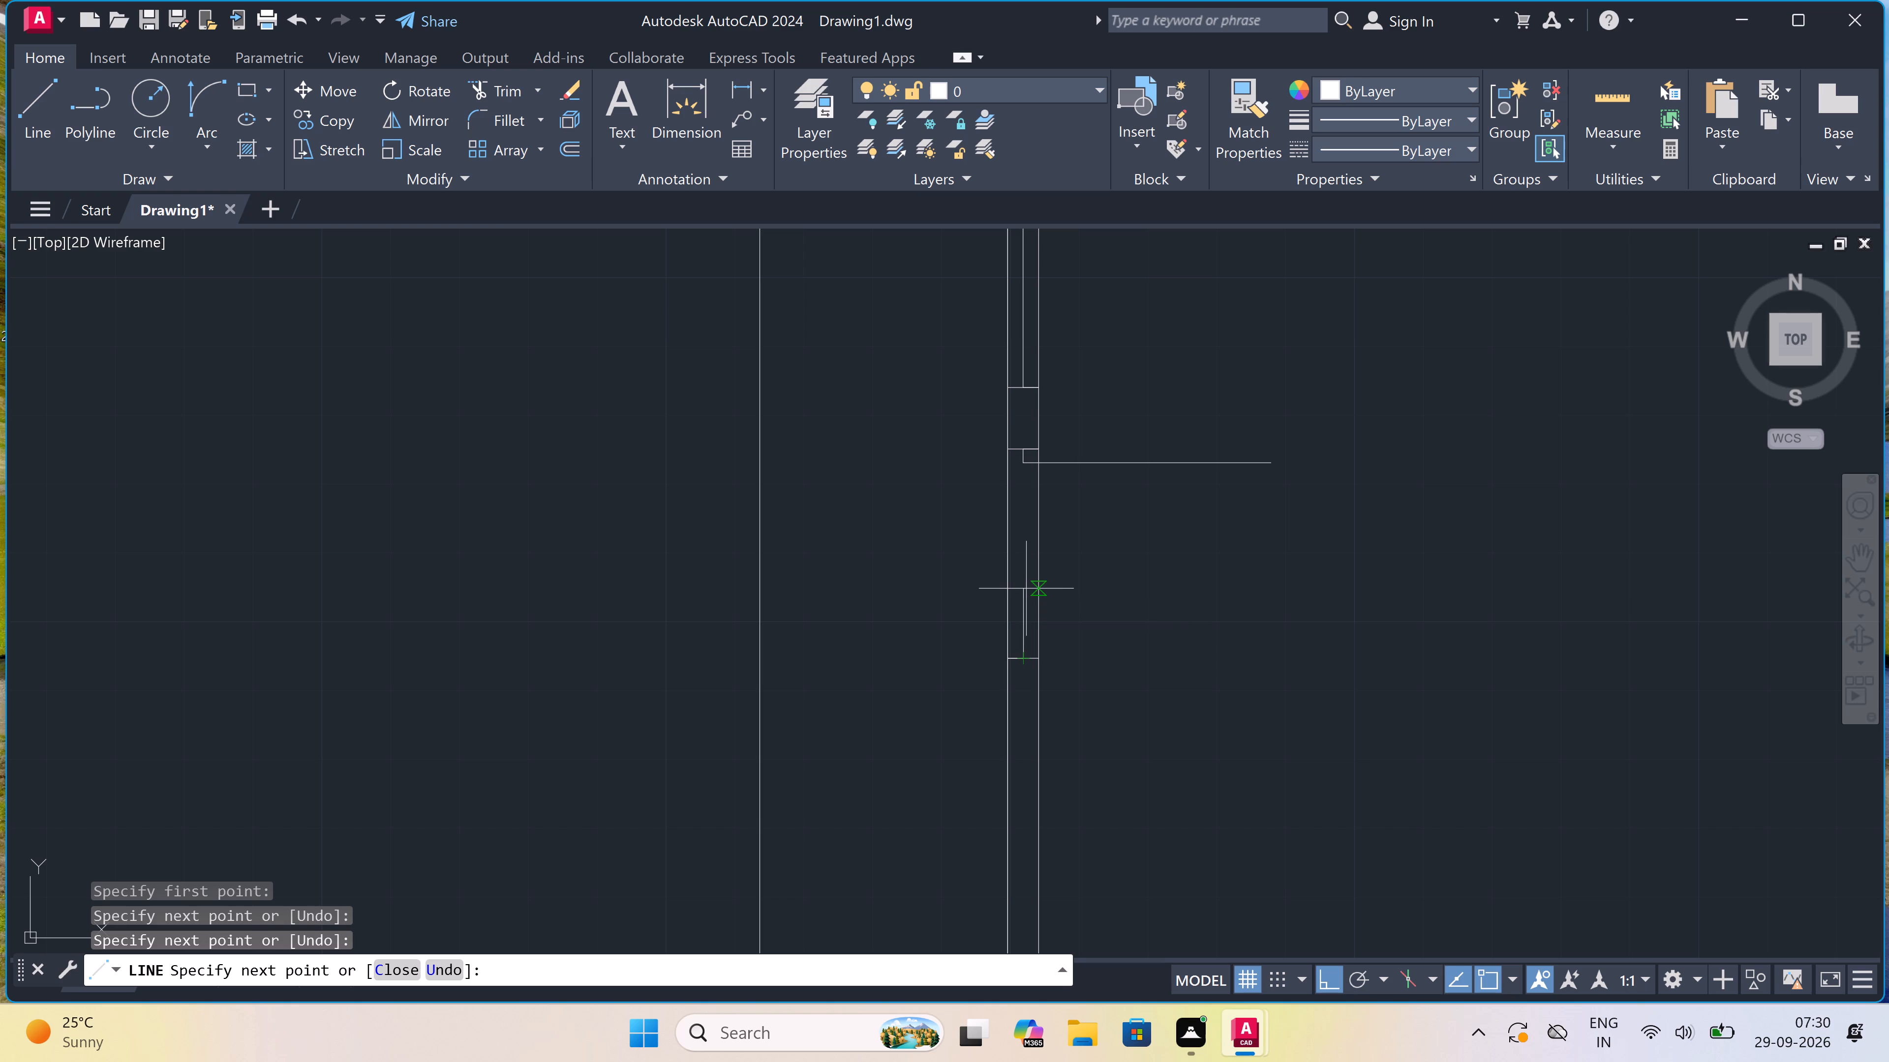
pyautogui.press('2')
pyautogui.write('"')
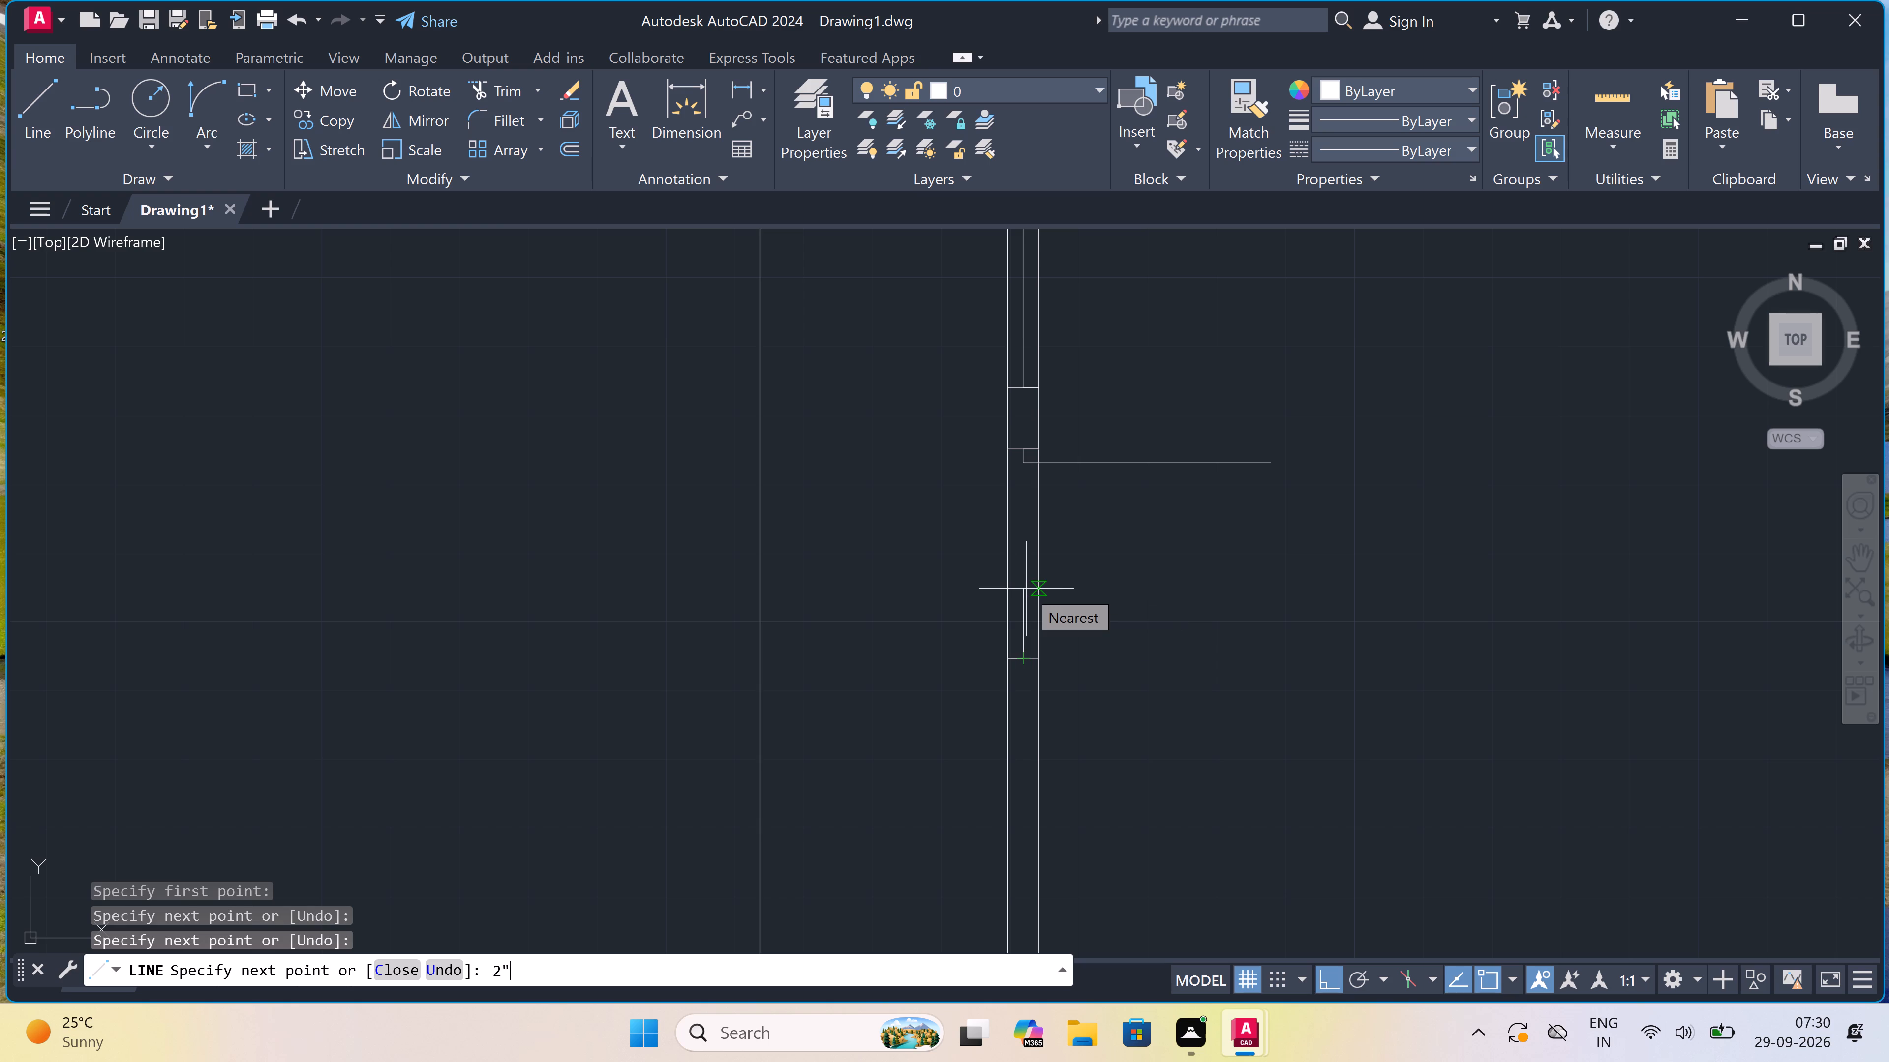
pyautogui.press('space')
pyautogui.press('Escape')
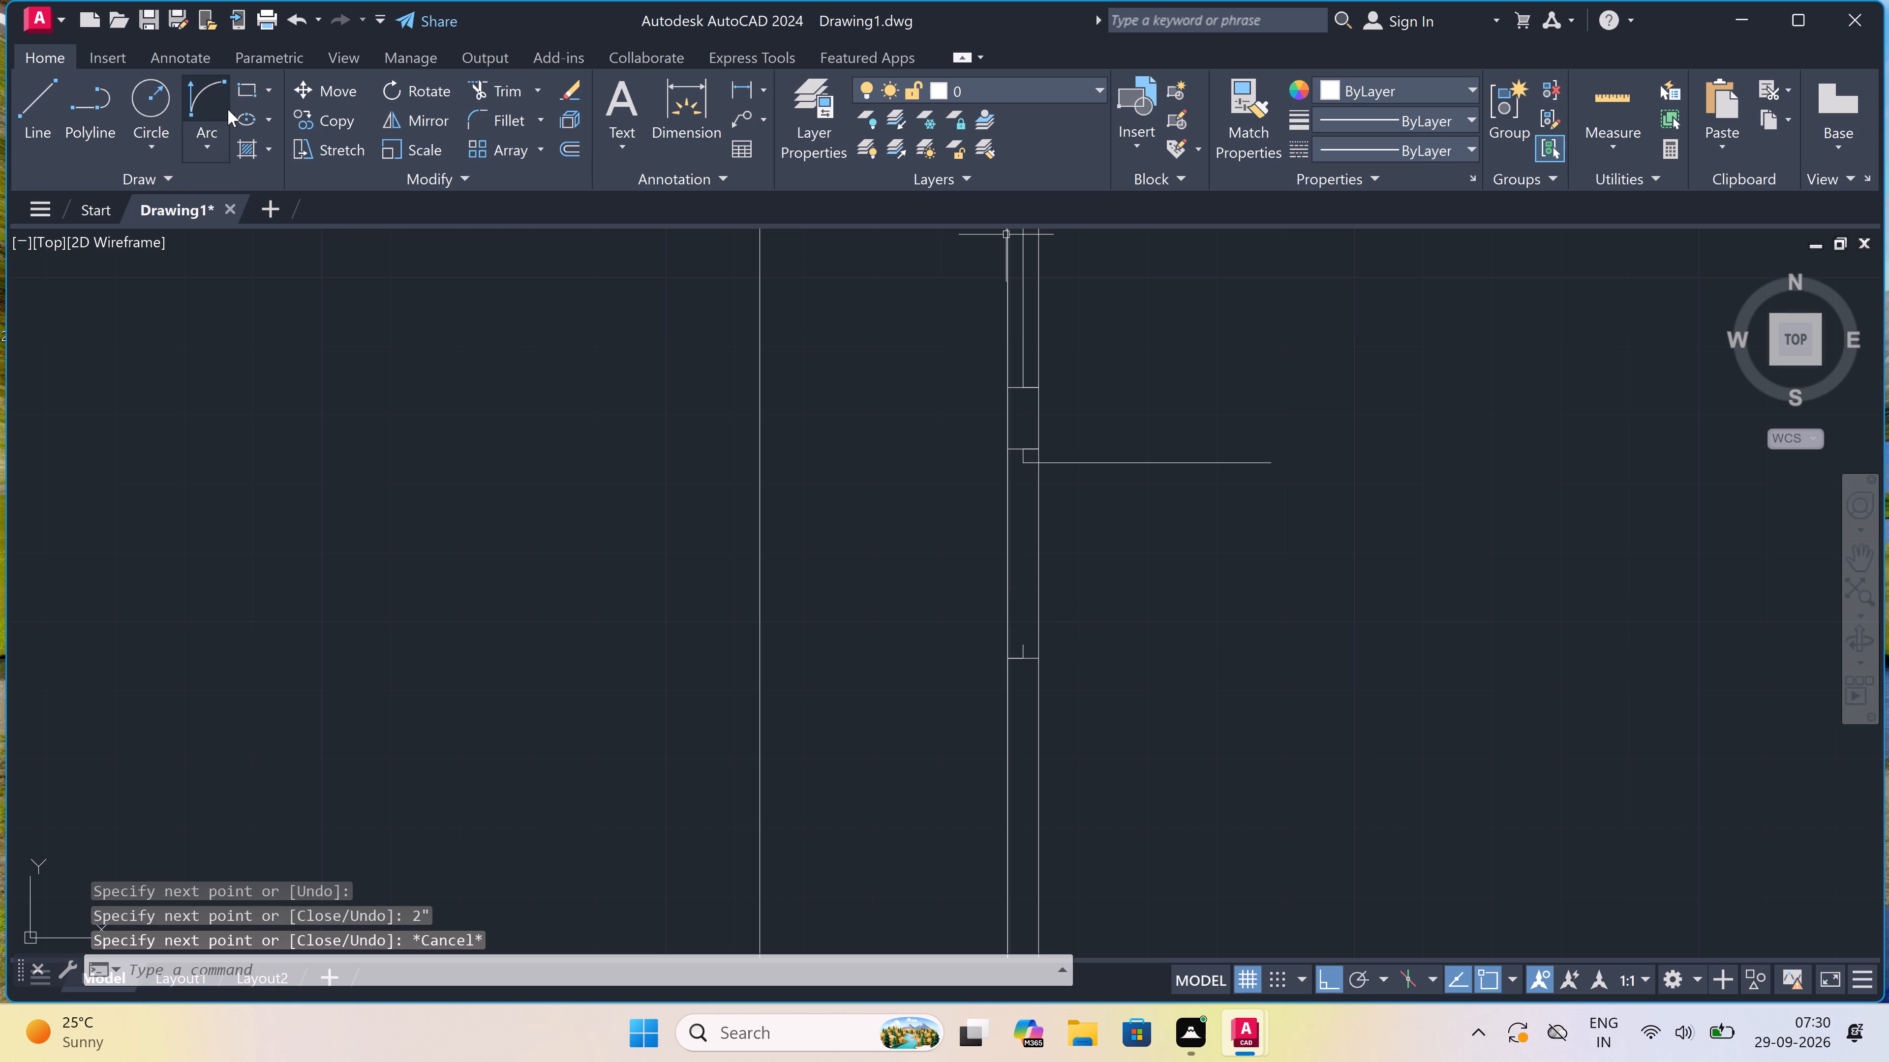
# Draw the west door's swing arc from the inner end of the leaf to the tip of the south jamb stub.
pyautogui.moveTo(228, 109); pyautogui.dragTo(233, 112)
pyautogui.click(204, 92)
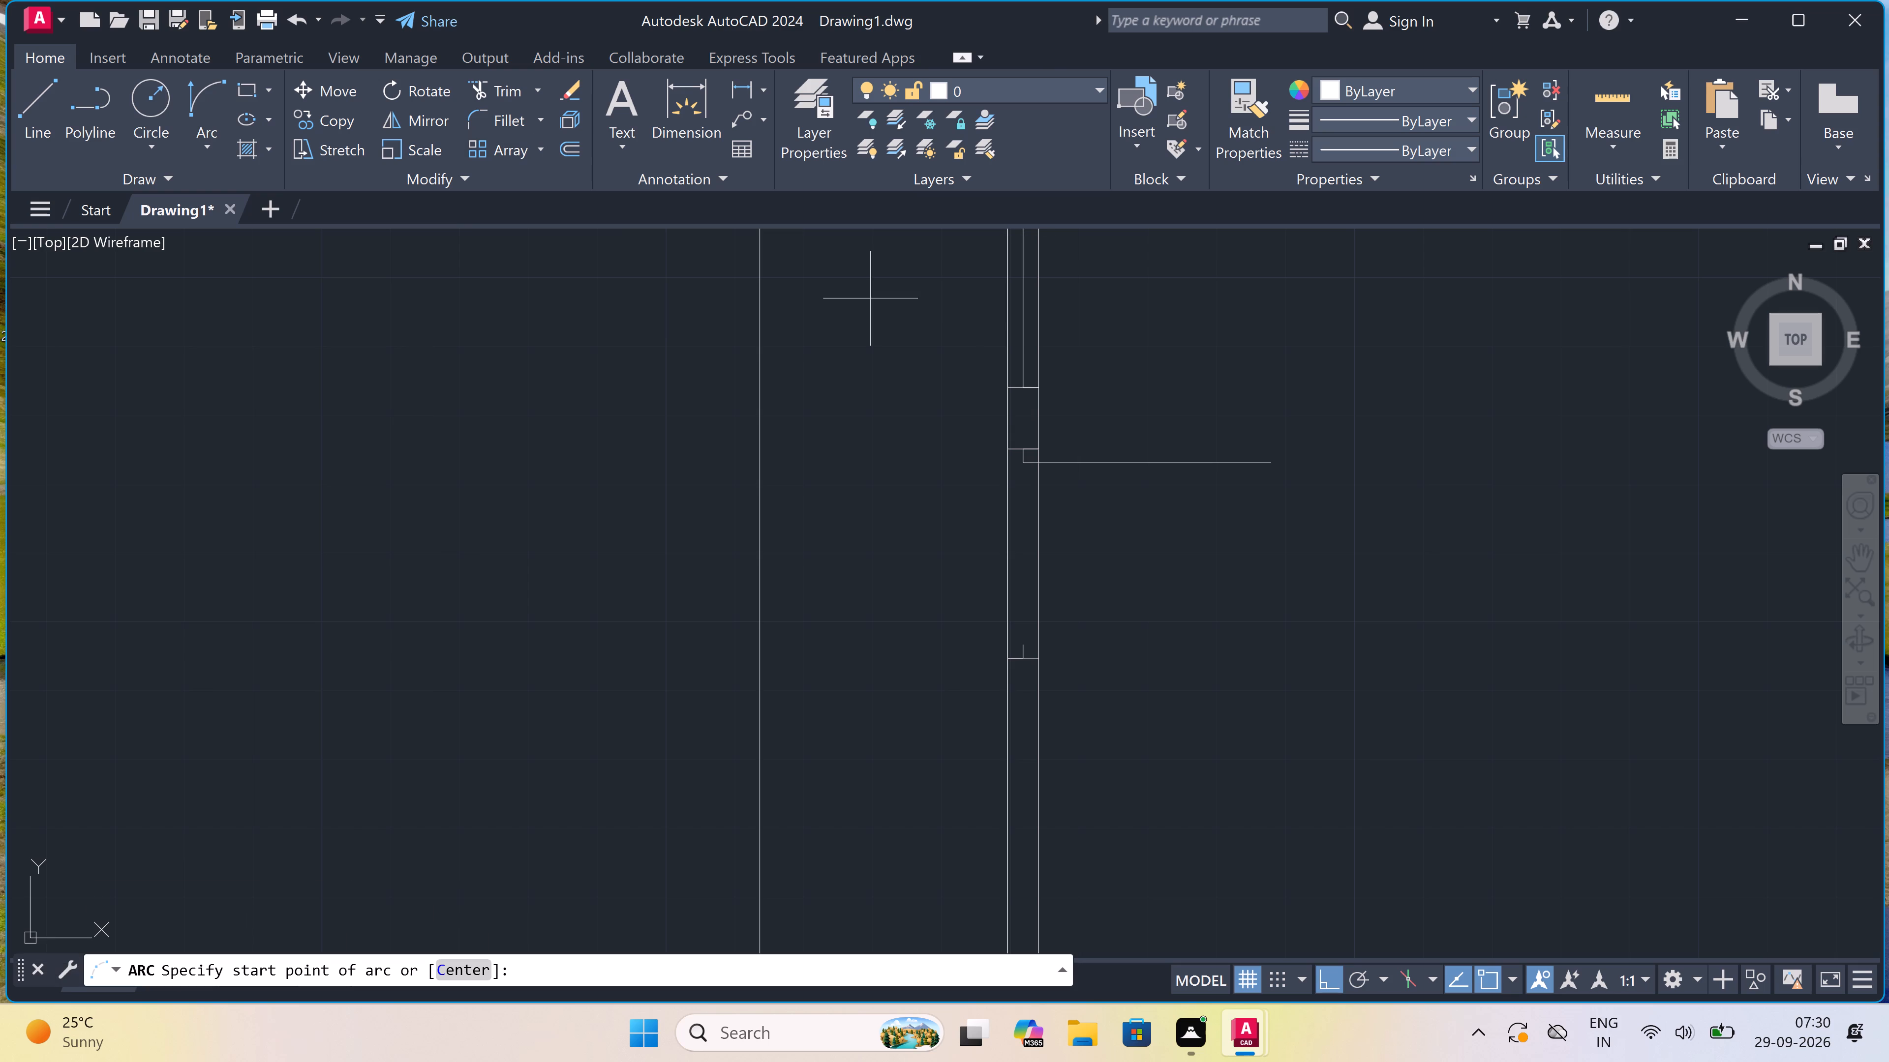
pyautogui.click(1268, 465)
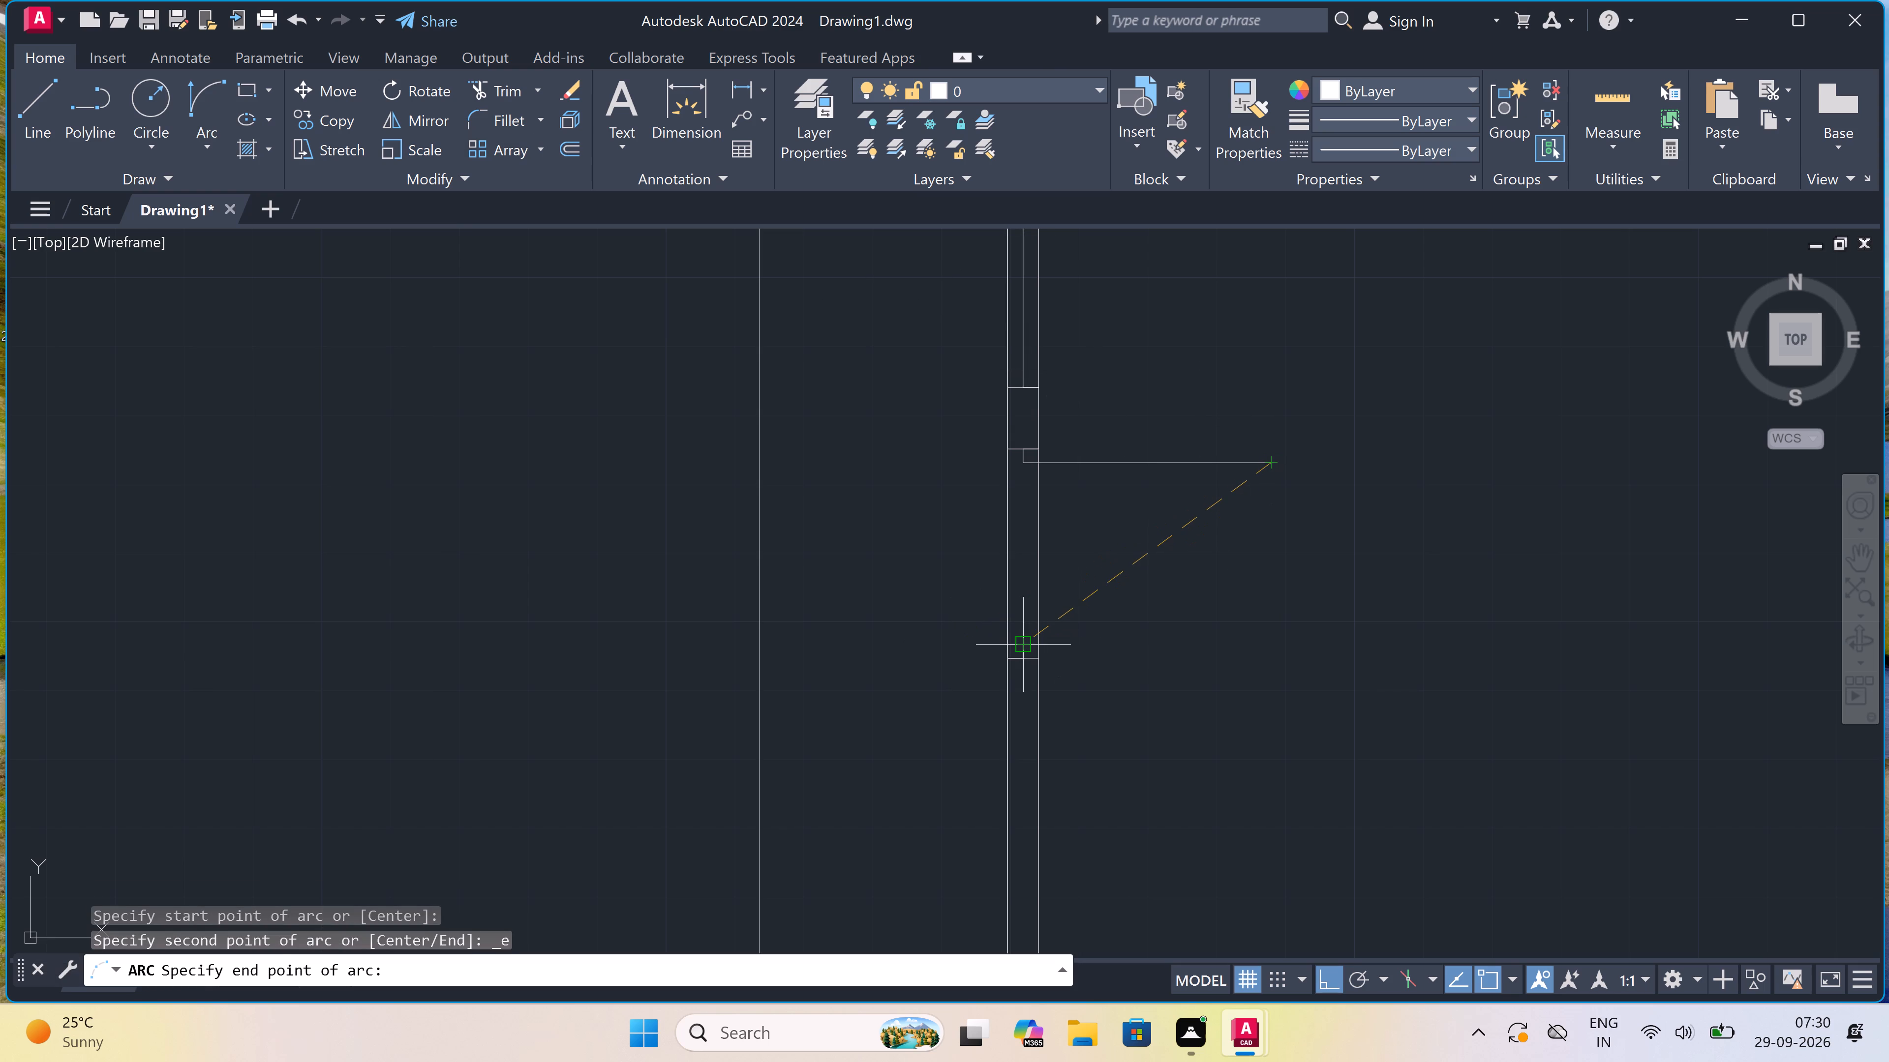
pyautogui.moveTo(1030, 640); pyautogui.dragTo(1027, 635)
pyautogui.moveTo(1183, 710); pyautogui.dragTo(1167, 712)
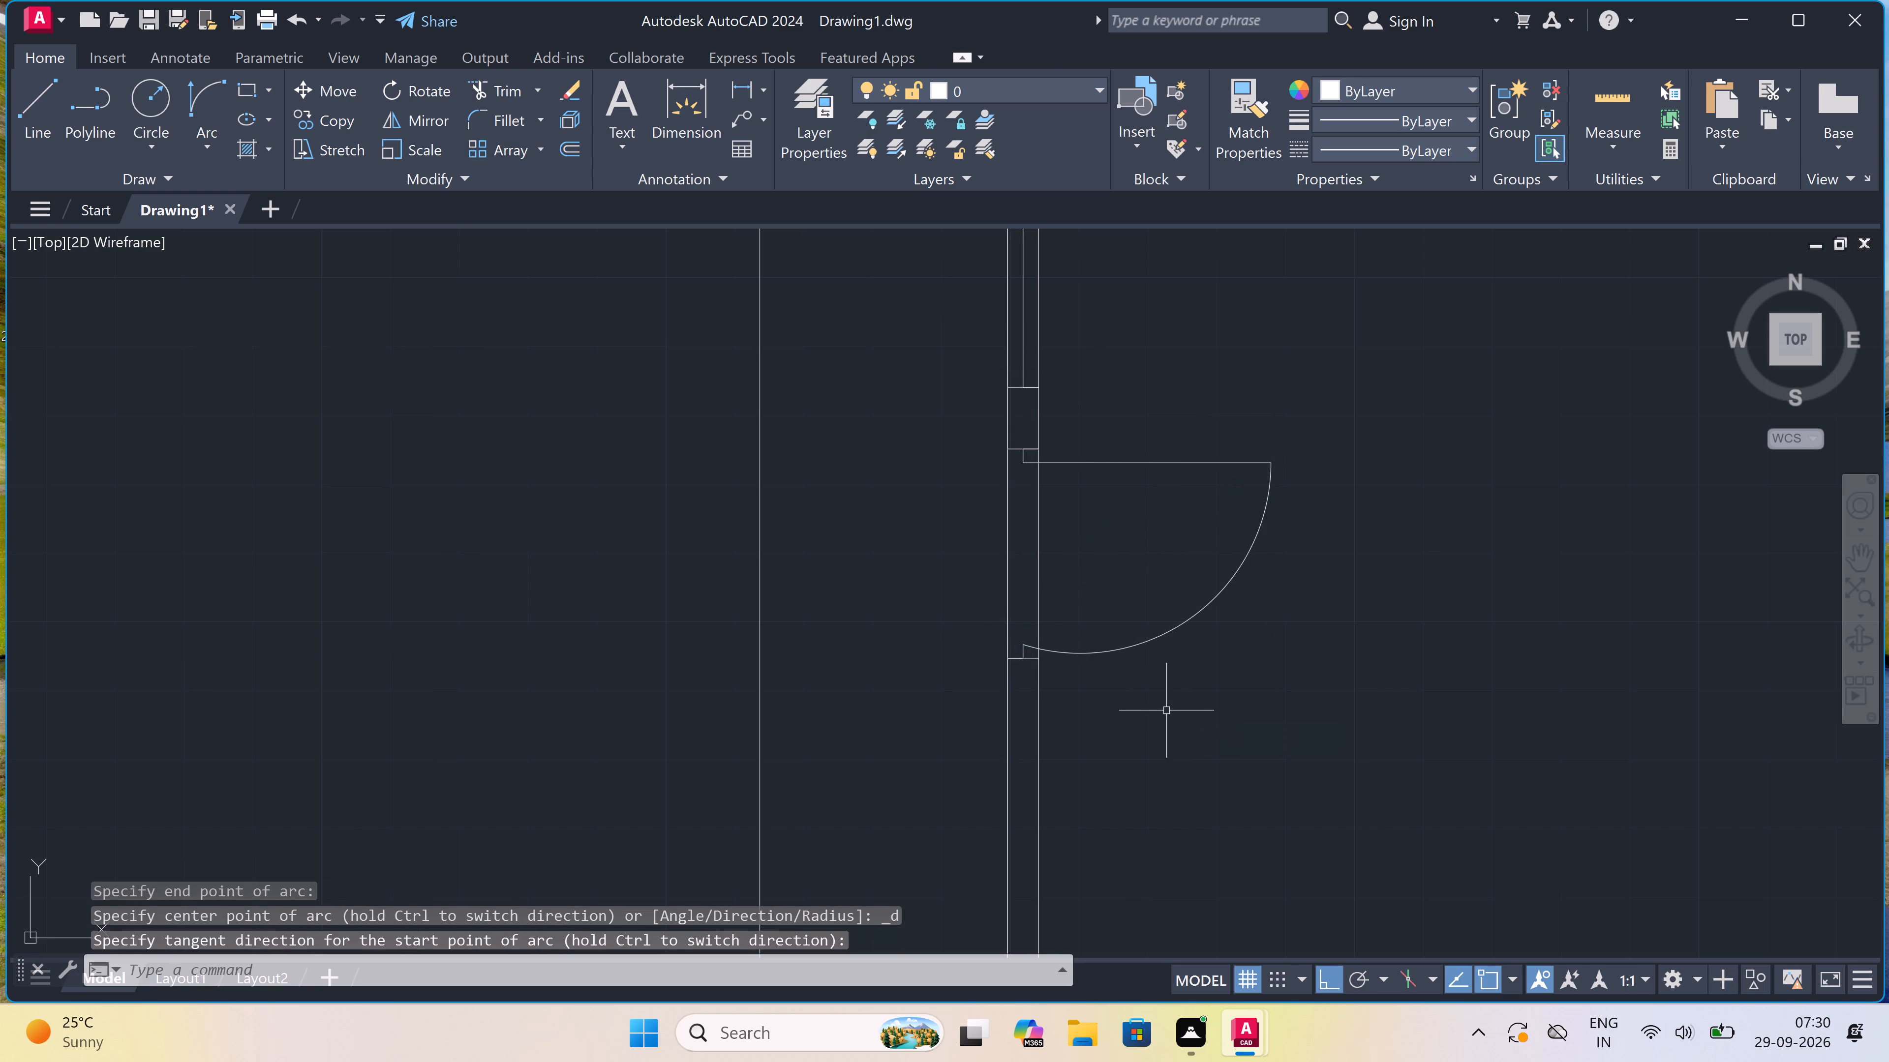
# Trim both west wall lines between the new door's jambs to clear the opening, and end the Trim command.
pyautogui.write('tr')
pyautogui.press('space')
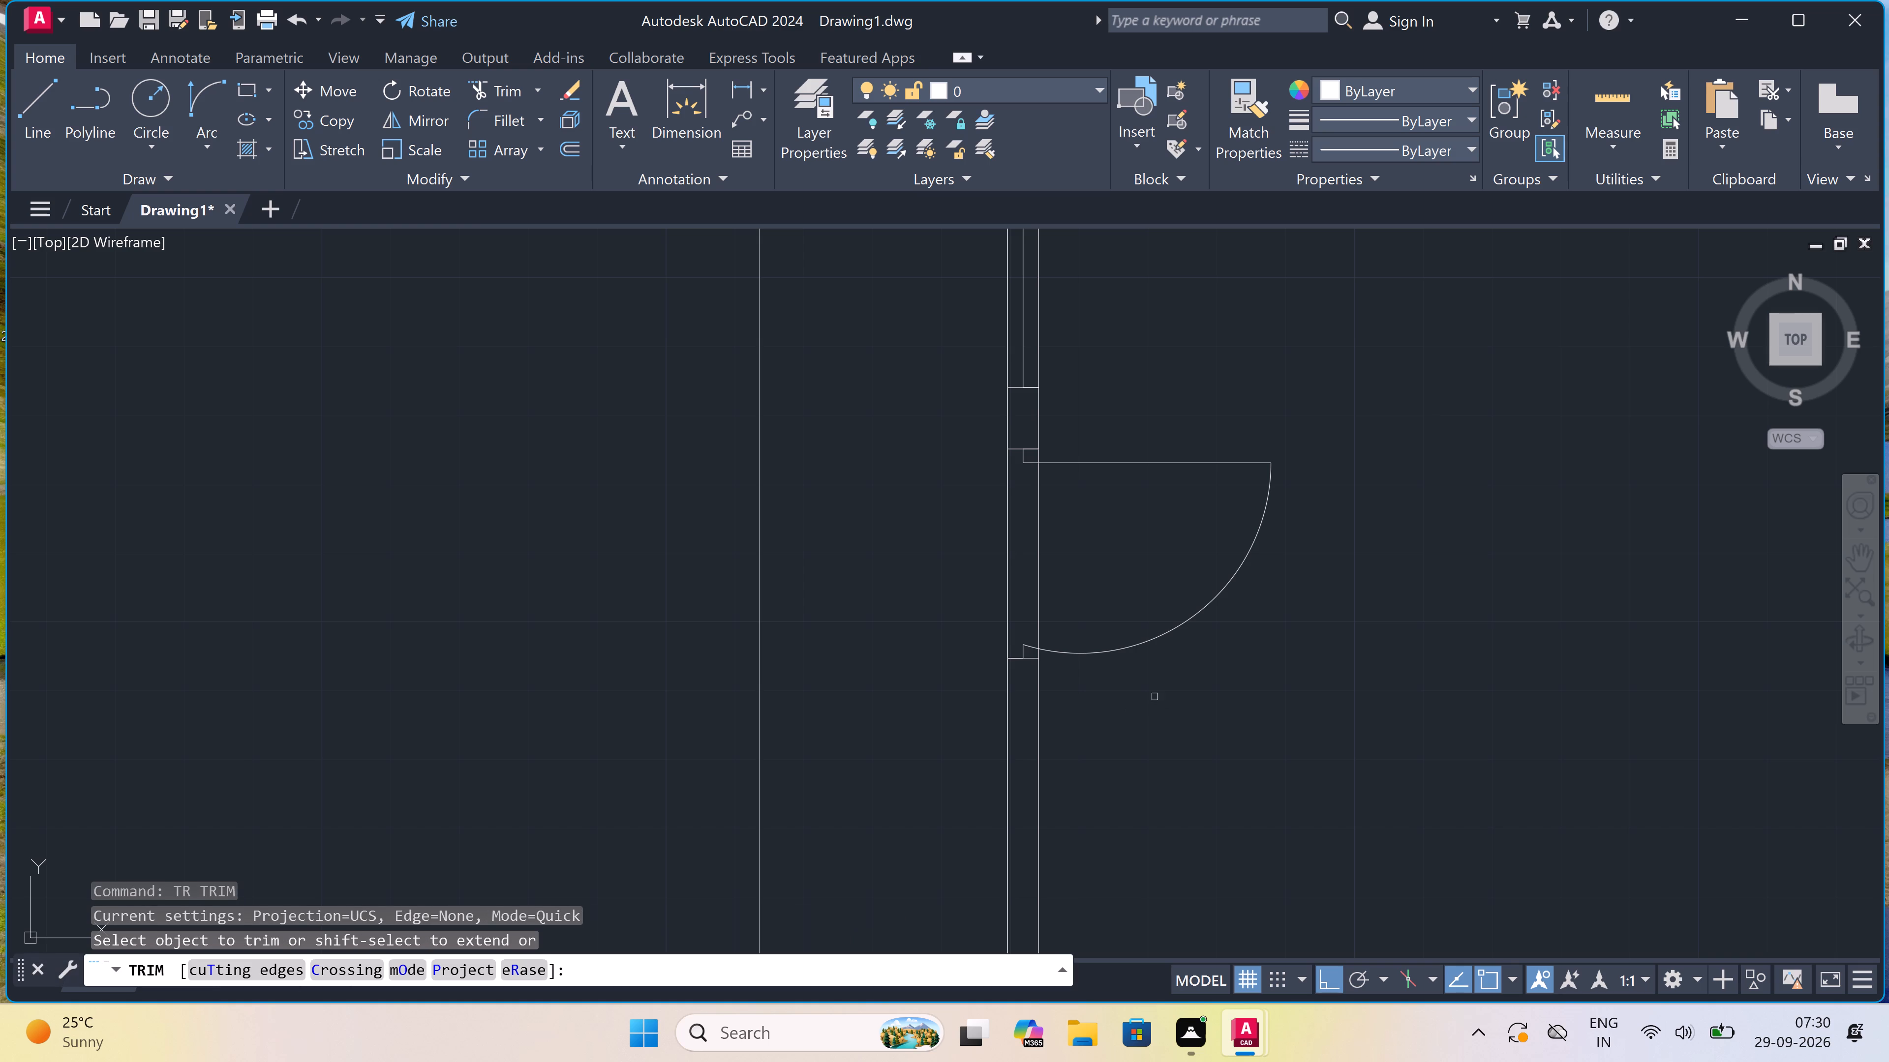
pyautogui.click(1088, 569)
pyautogui.click(975, 568)
pyautogui.scroll(-2, 963, 569)
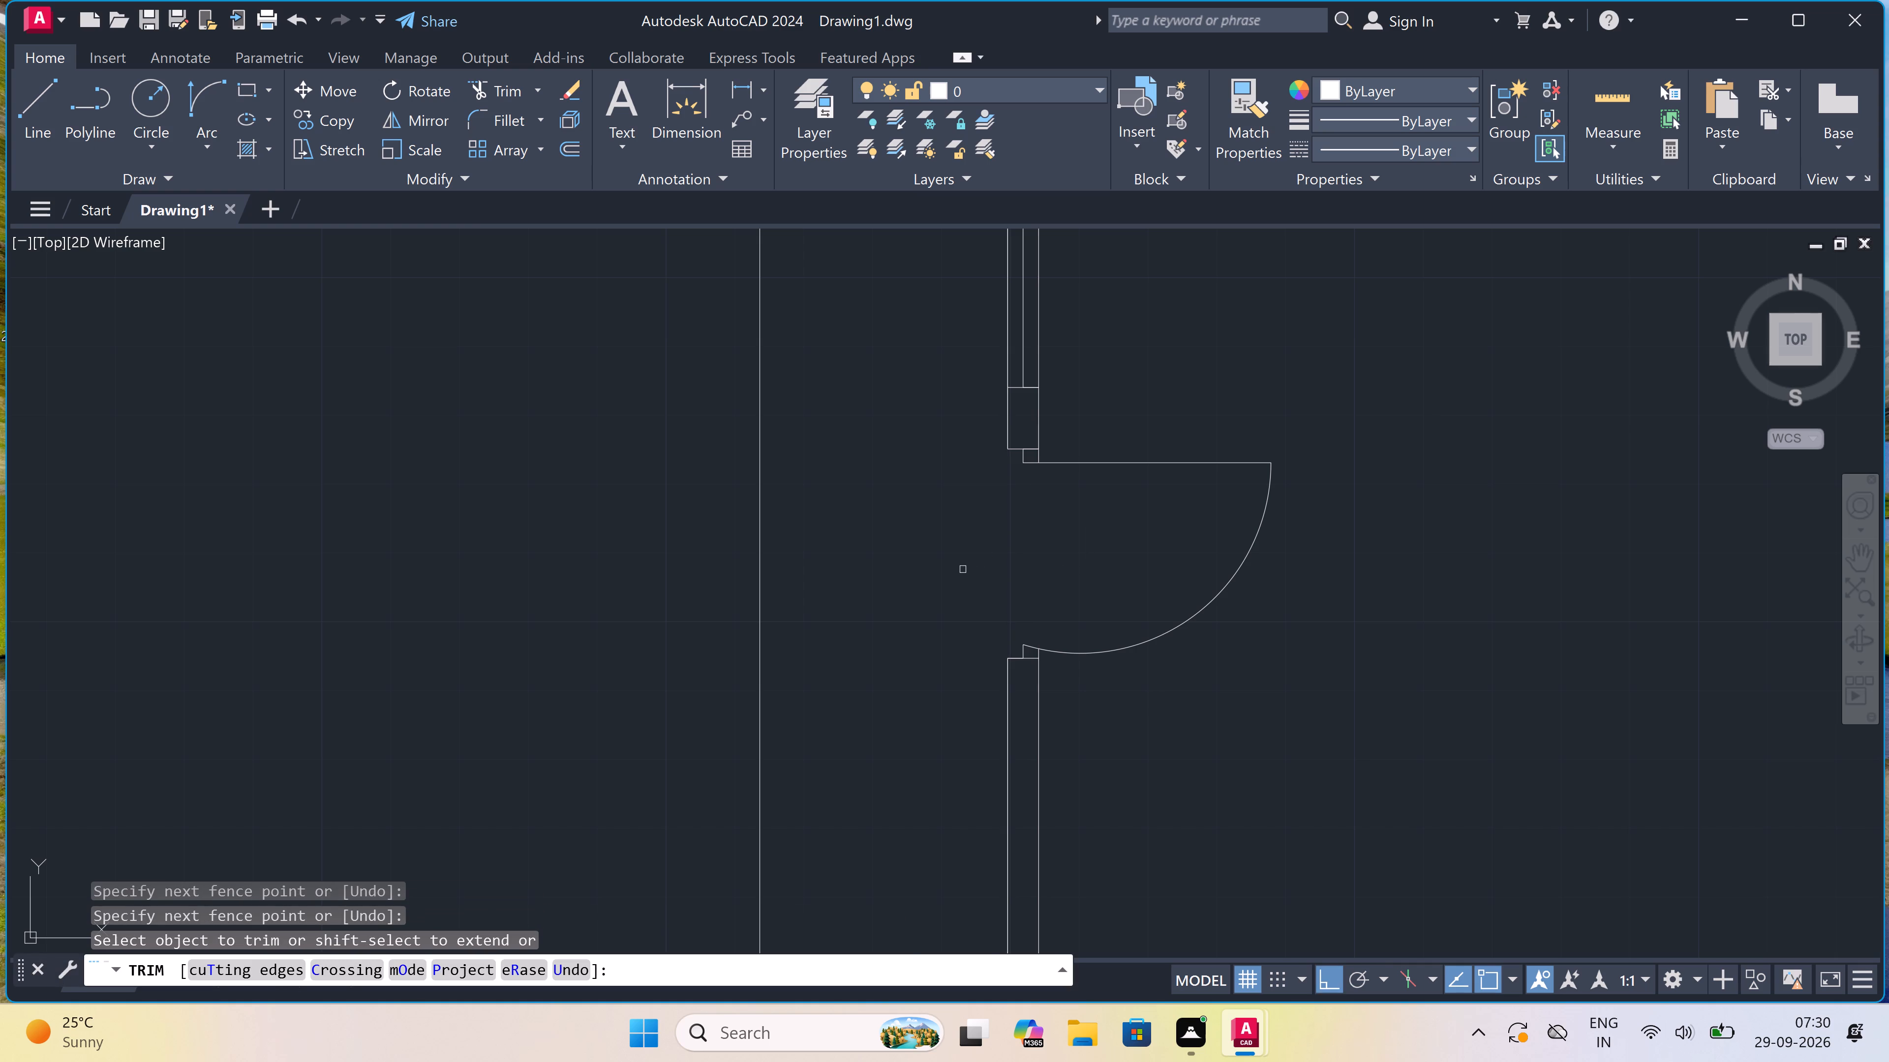
pyautogui.scroll(-4, 963, 569)
pyautogui.scroll(3, 957, 569)
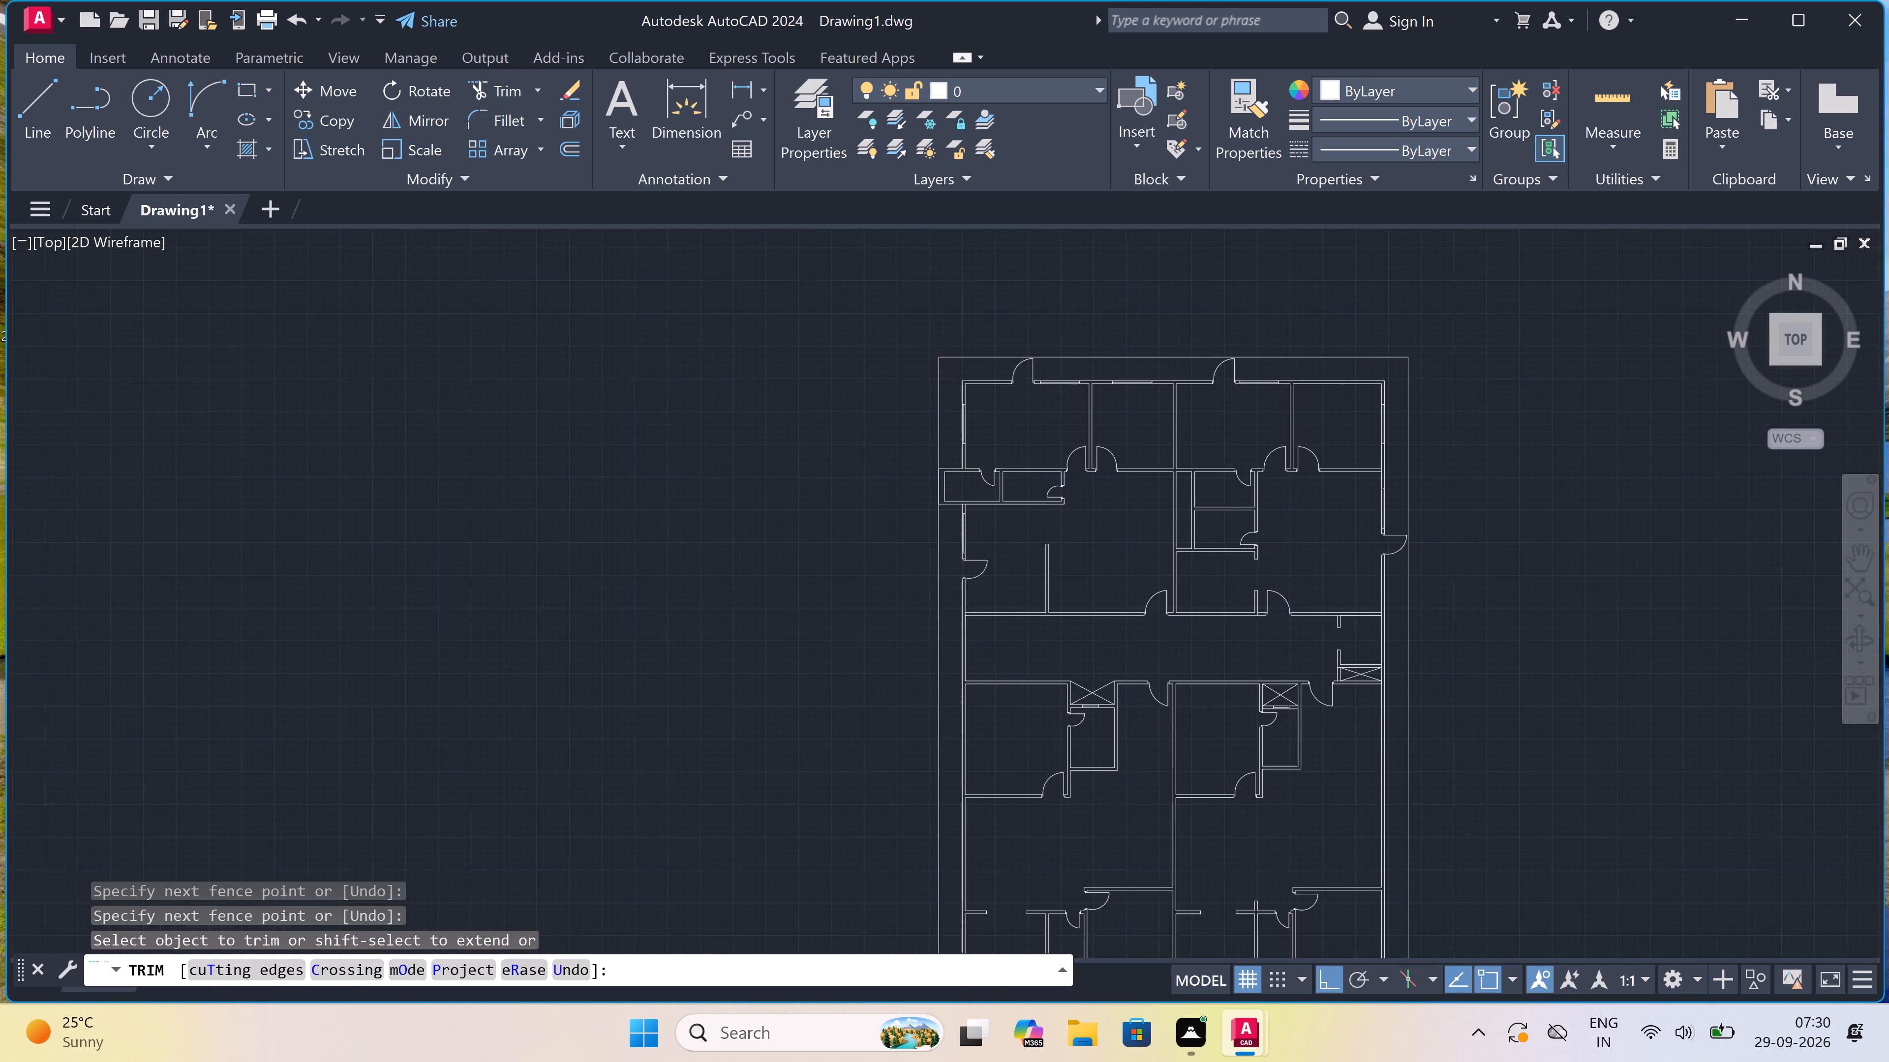
pyautogui.press('Escape')
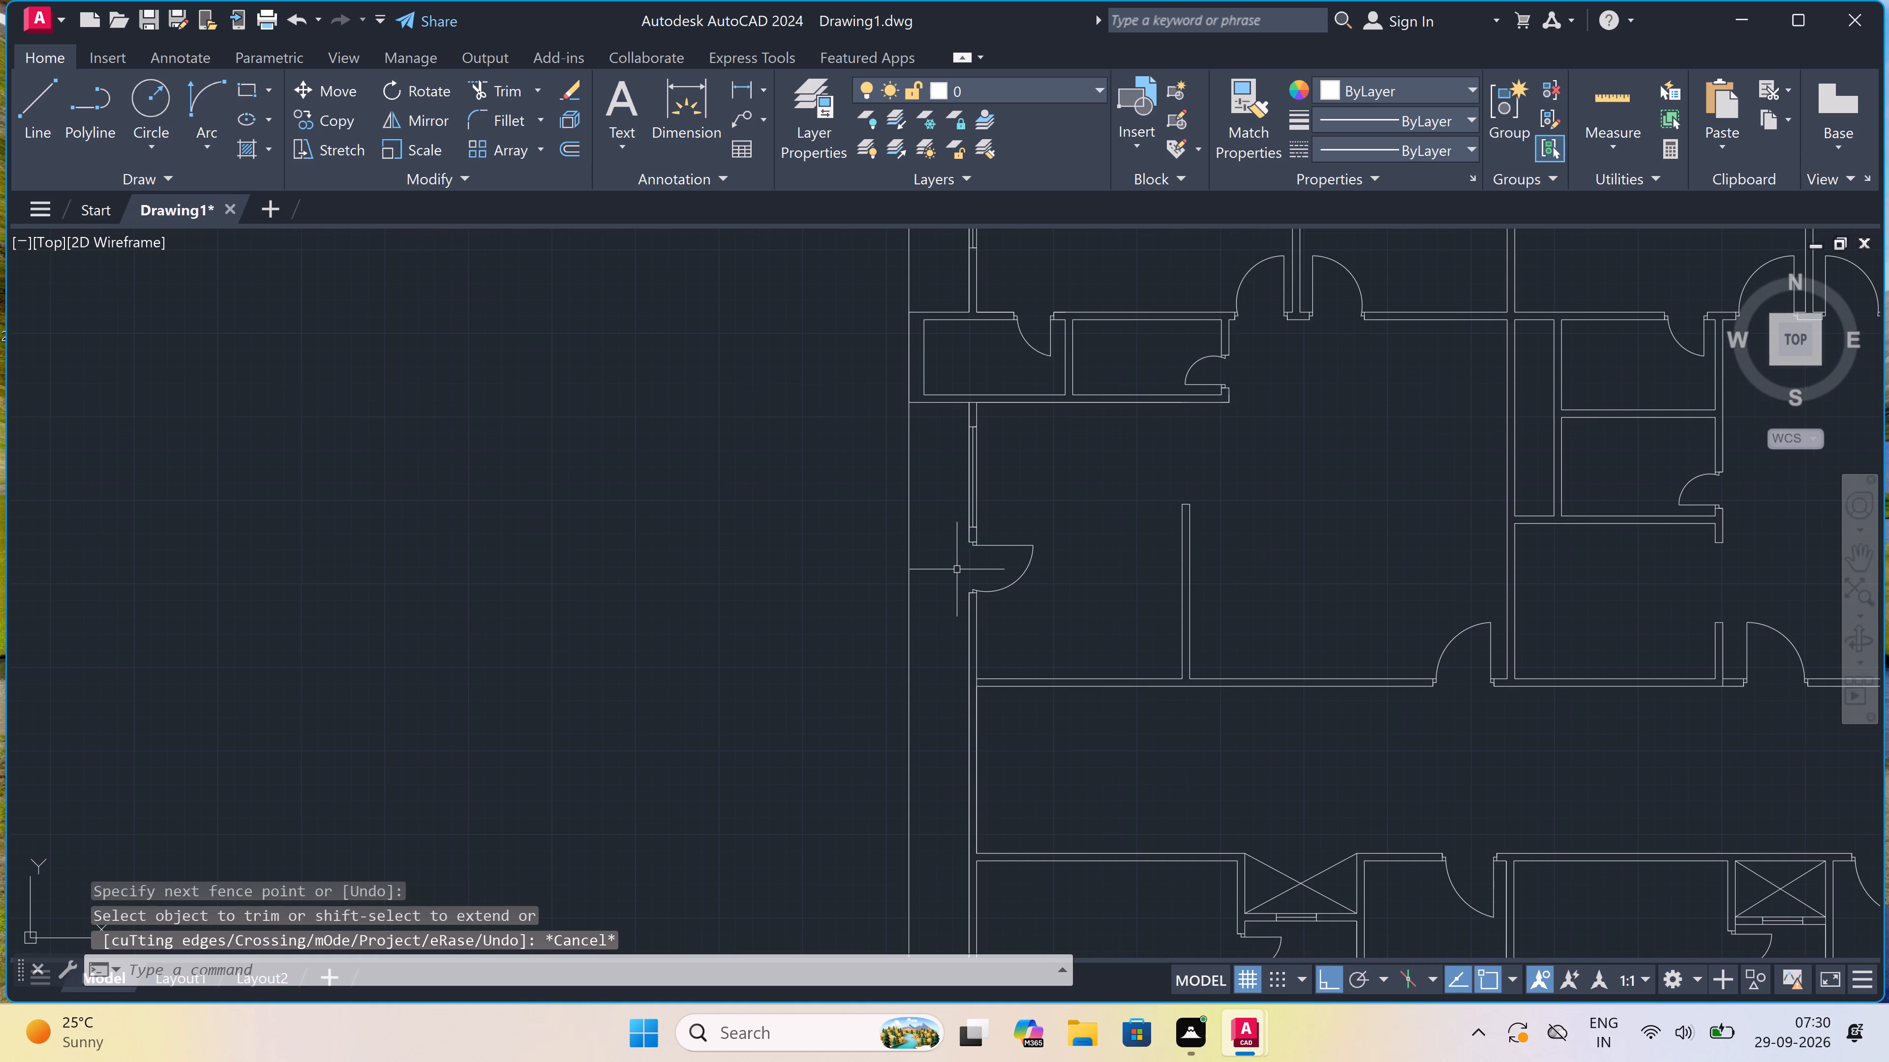
# Examine the floor plan along the west wall, from the new window and door down to the corridor and southern rooms.
pyautogui.scroll(-2, 957, 569)
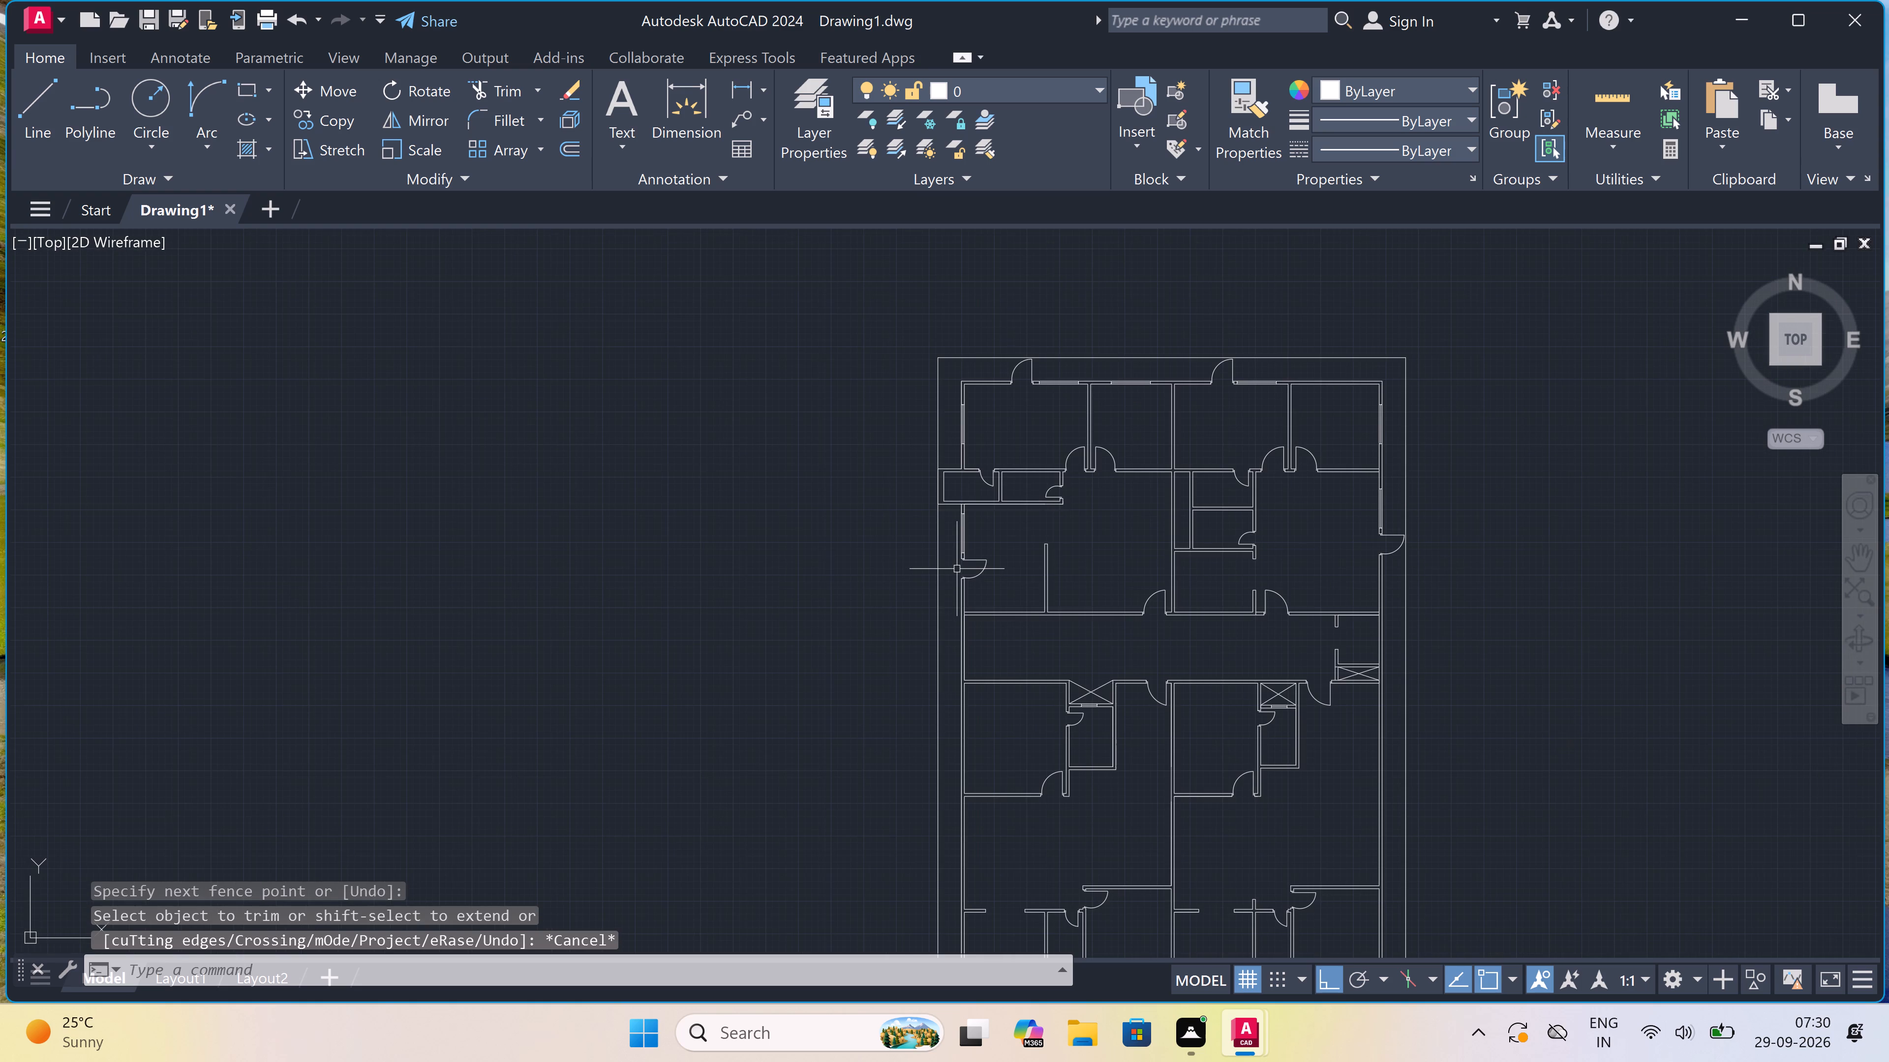
pyautogui.scroll(2, 975, 480)
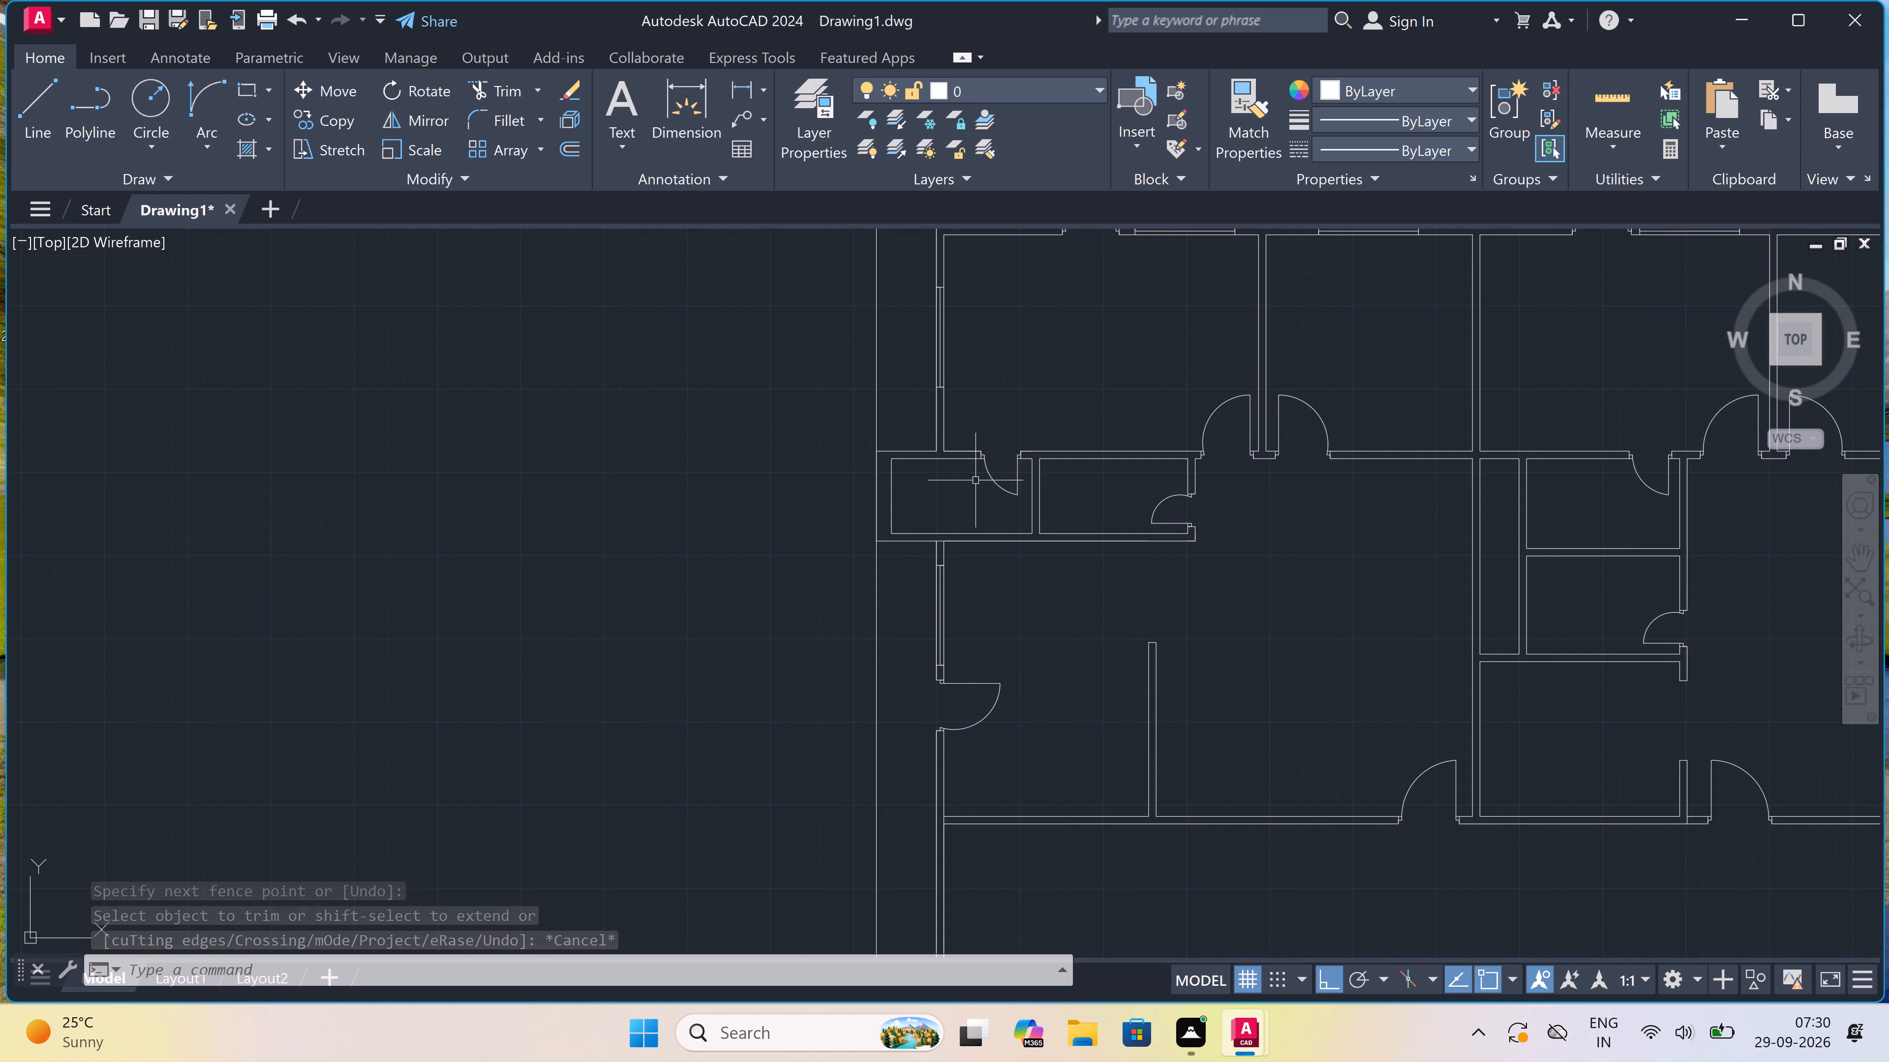
pyautogui.scroll(-2, 975, 480)
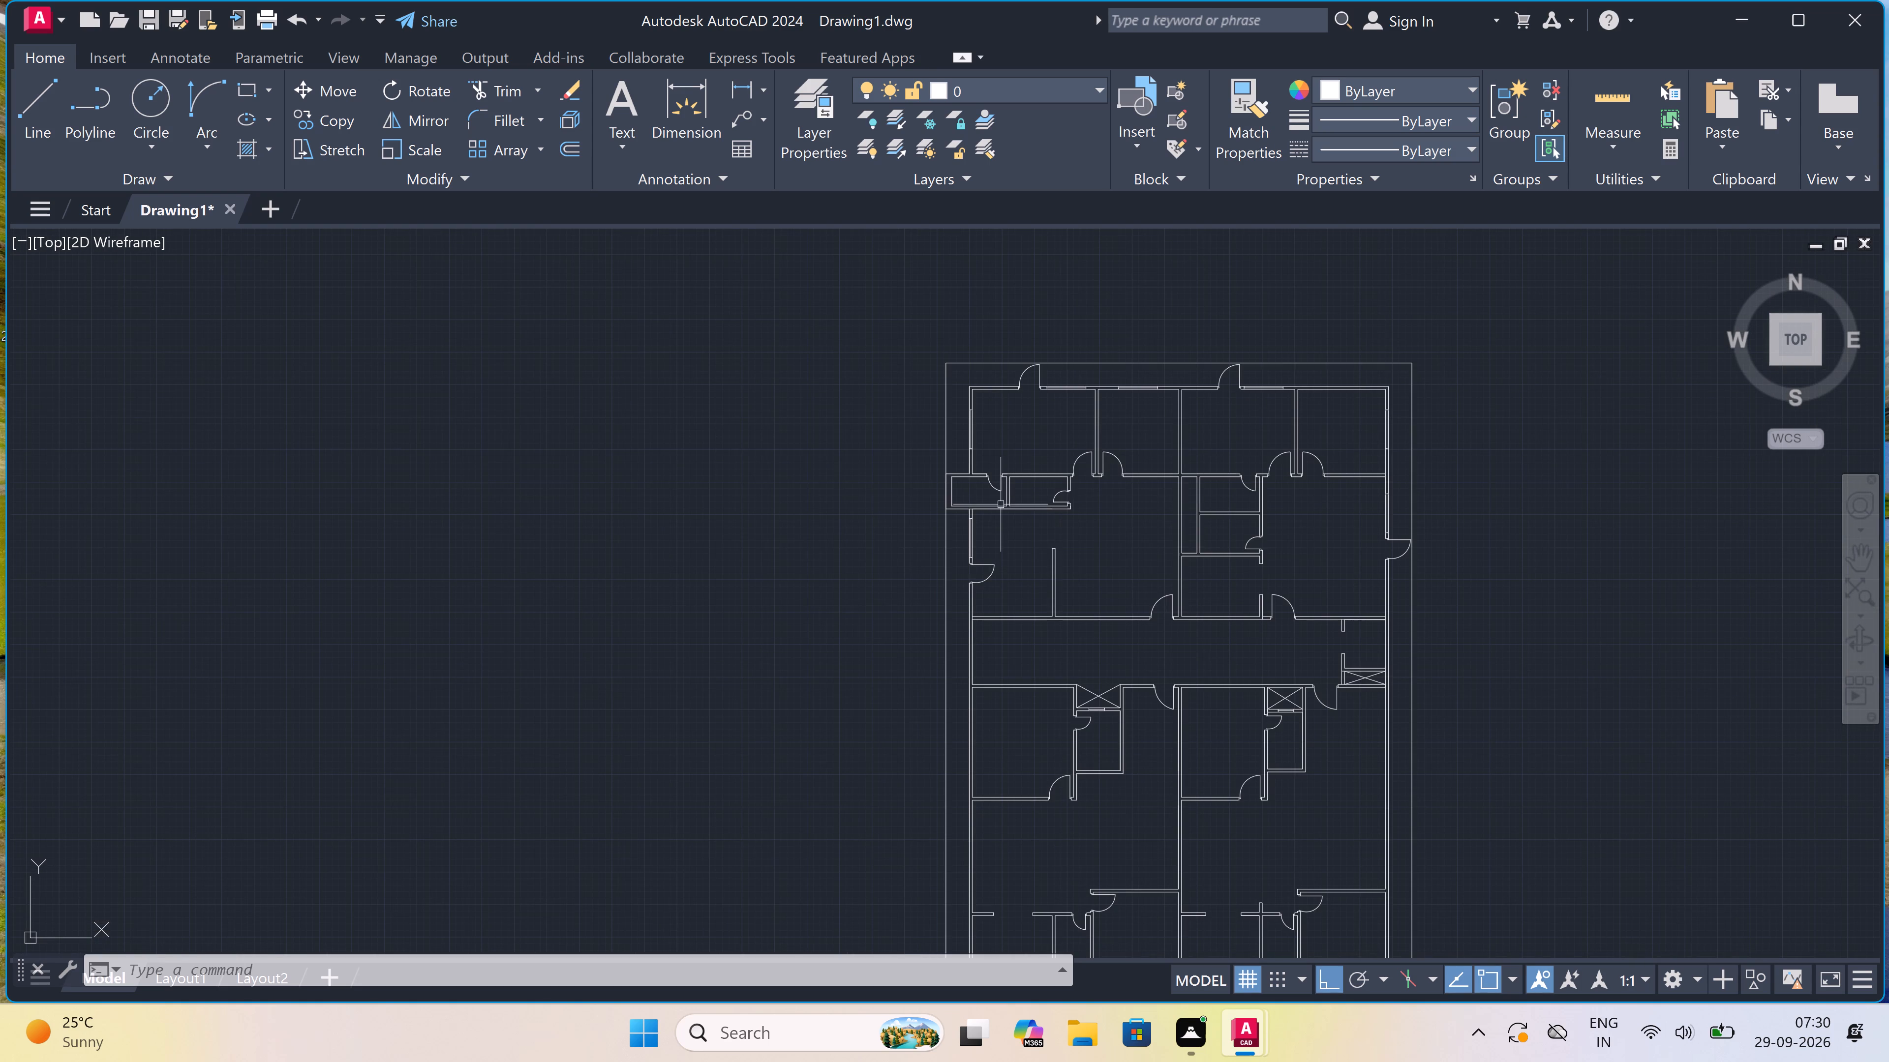
pyautogui.scroll(2, 1009, 644)
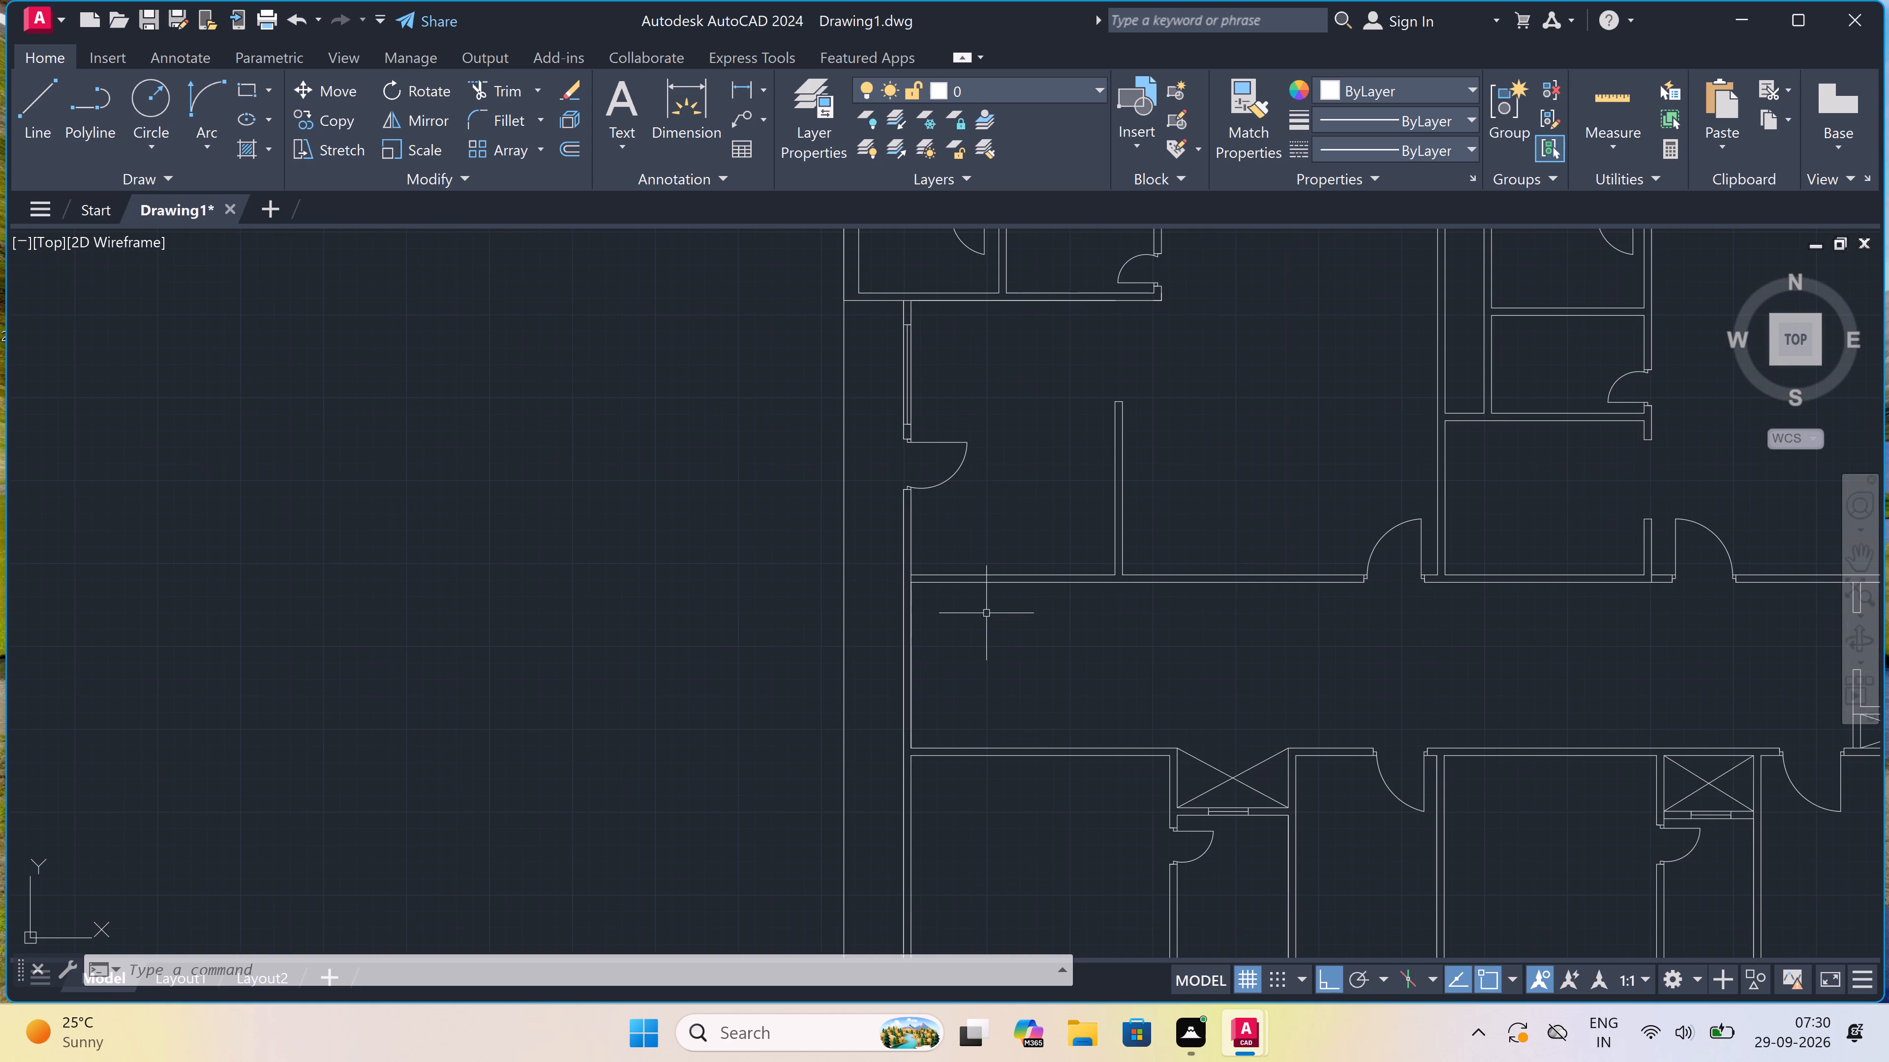
pyautogui.scroll(1, 937, 553)
pyautogui.scroll(-2, 937, 553)
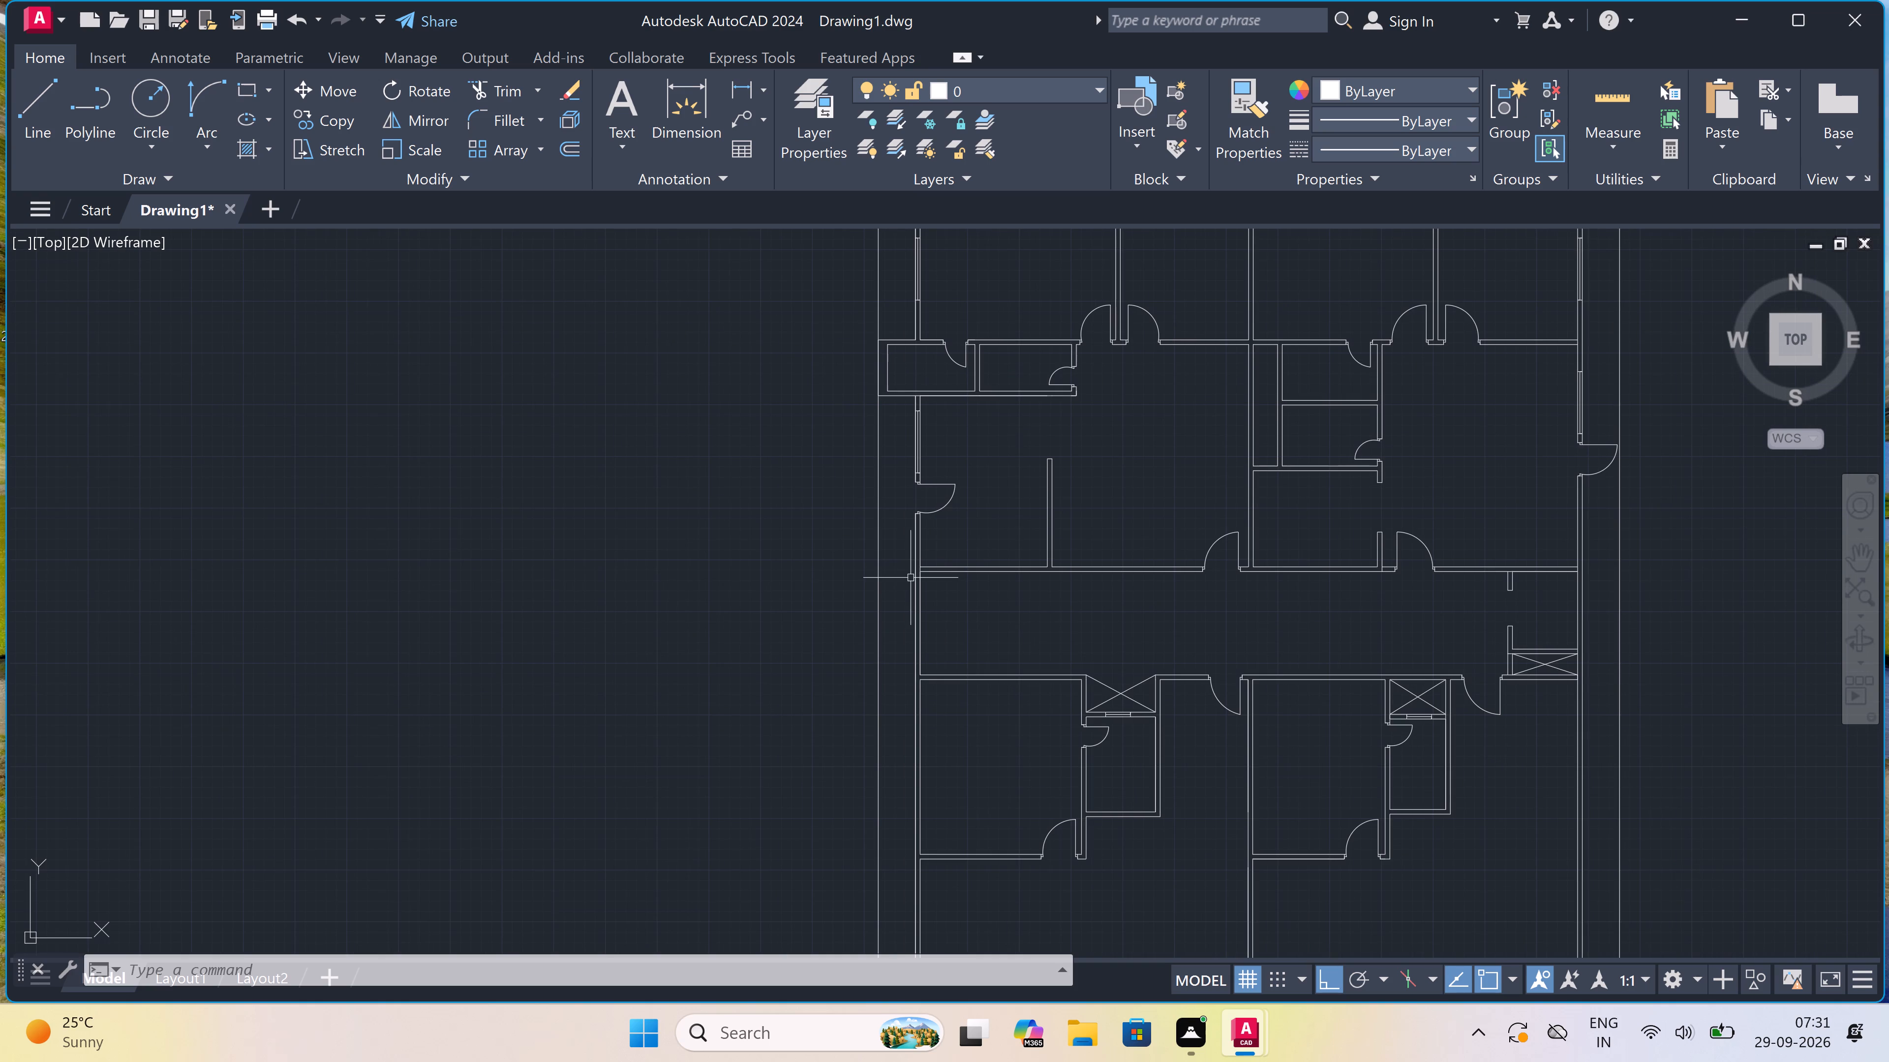
# Draw a three-sided outline about 7' wide and 5'-8" deep, hanging from the stub walls of the southwest room, open between the stubs.
pyautogui.scroll(-3, 648, 615)
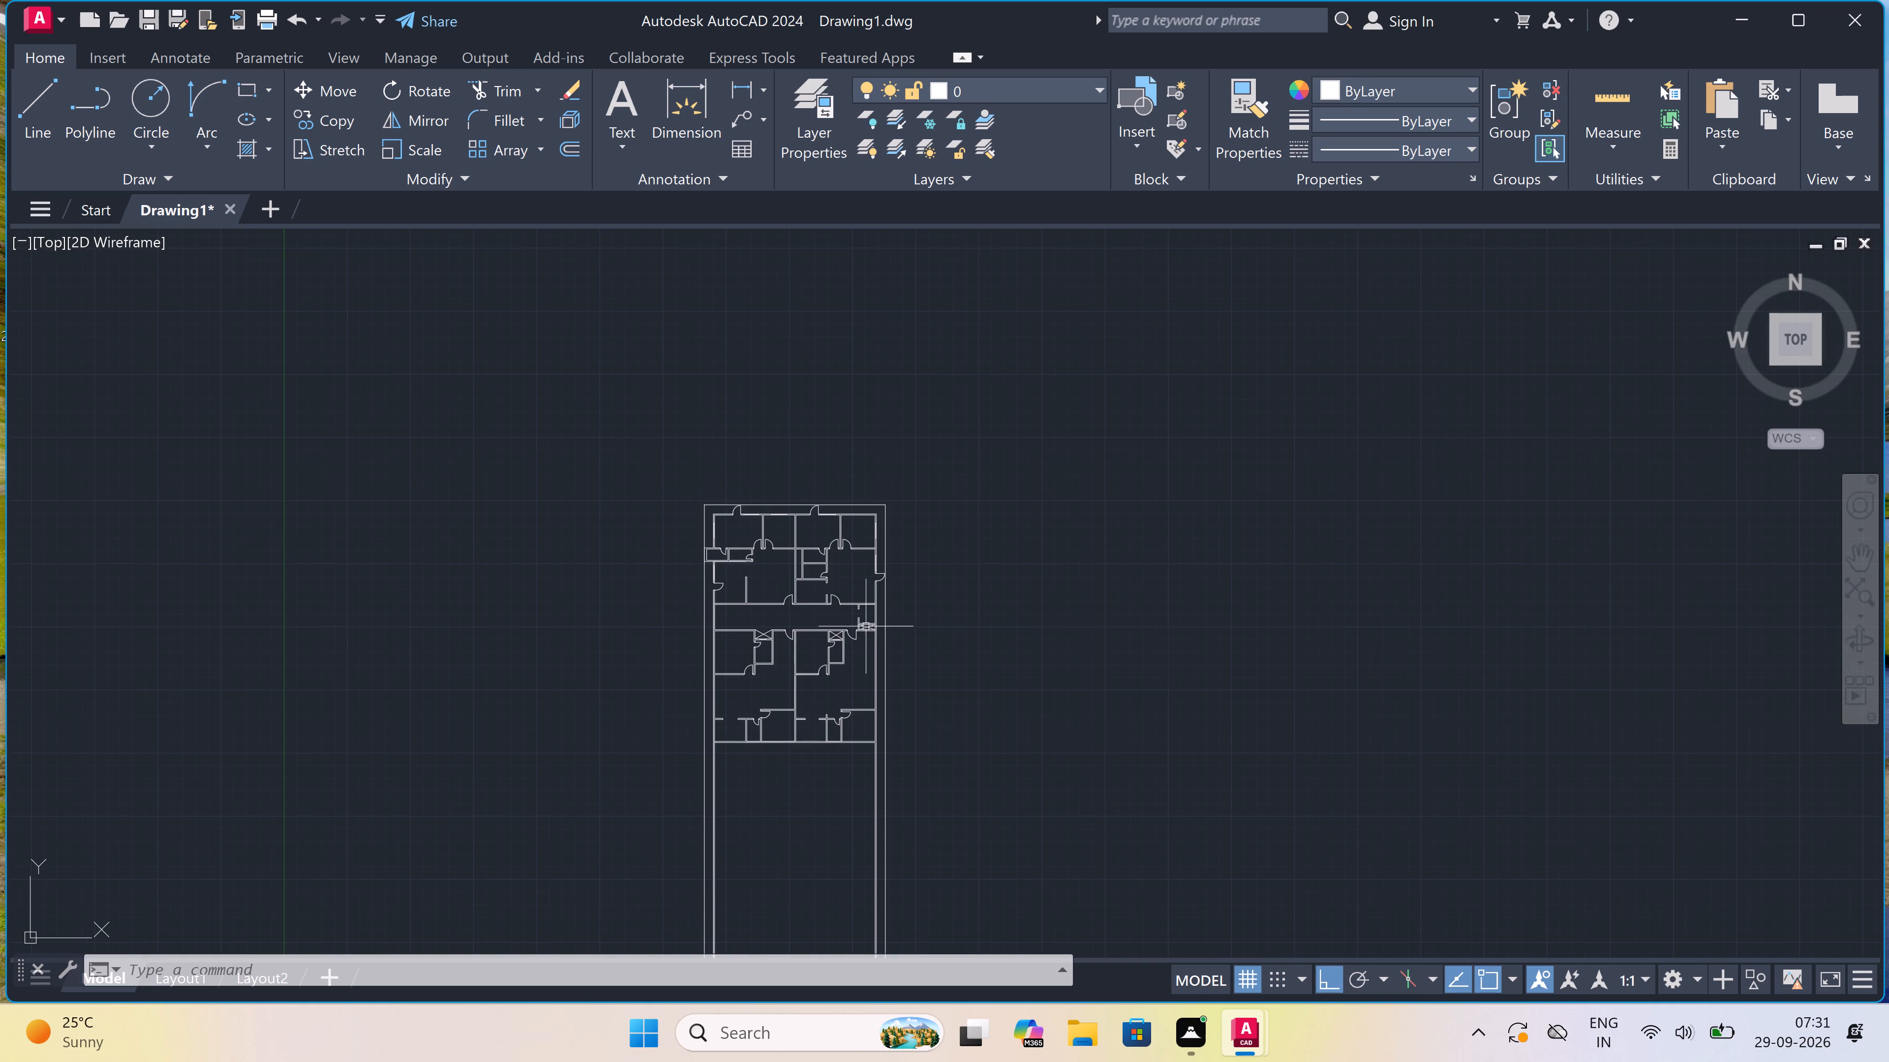
pyautogui.scroll(-1, 866, 626)
pyautogui.scroll(4, 811, 716)
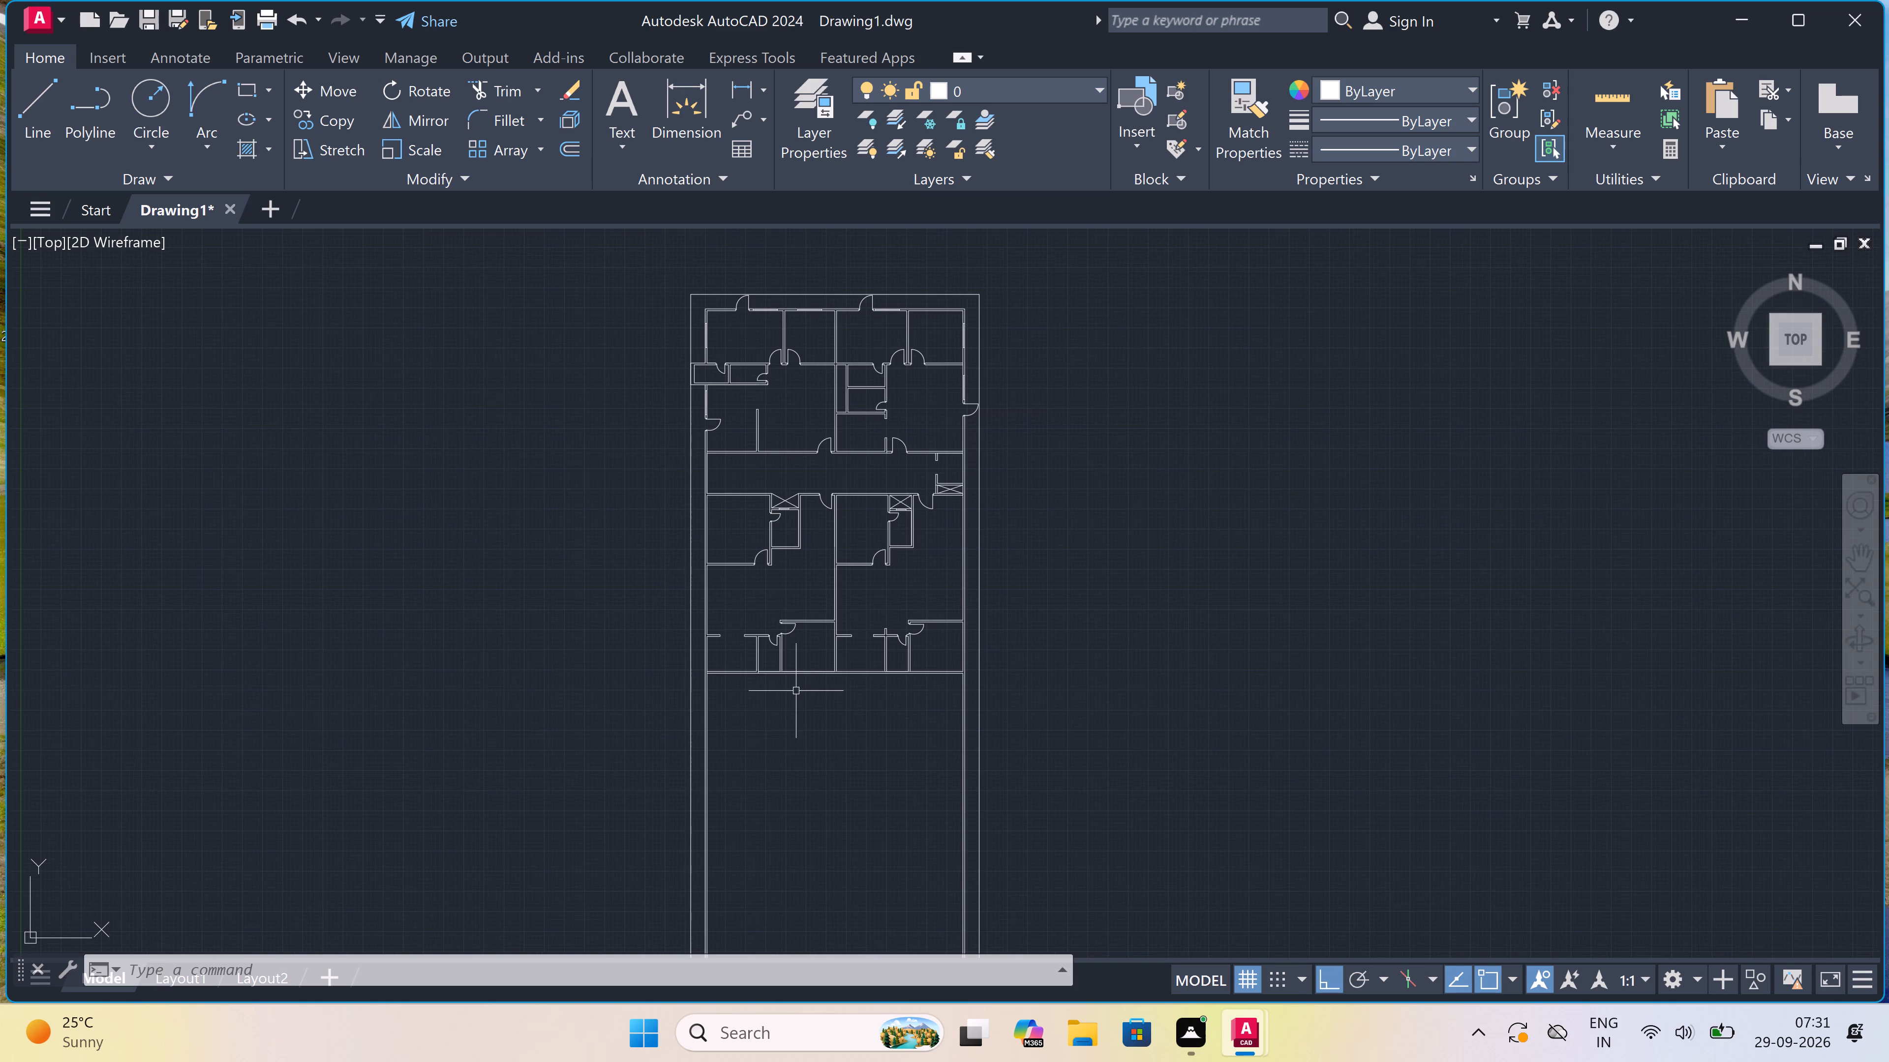
pyautogui.scroll(1, 796, 689)
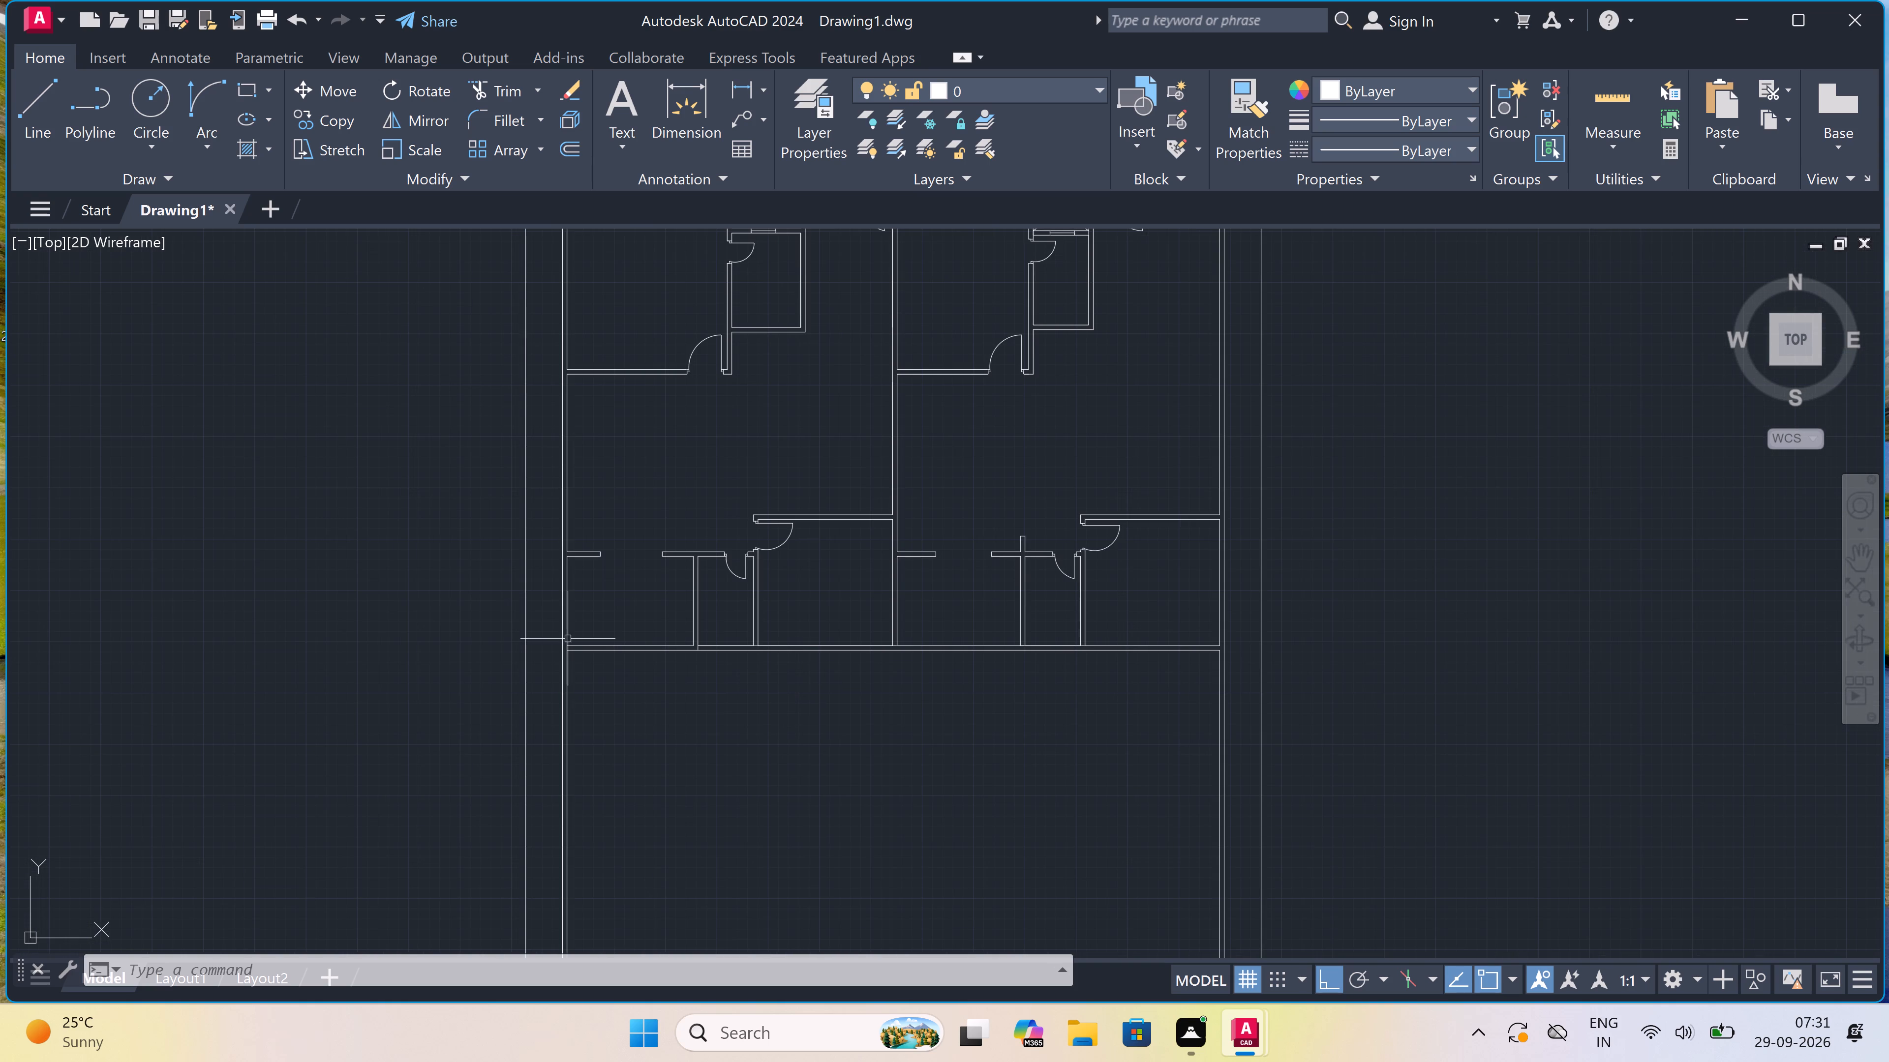
pyautogui.scroll(2, 567, 639)
pyautogui.scroll(-1, 567, 639)
pyautogui.scroll(1, 582, 599)
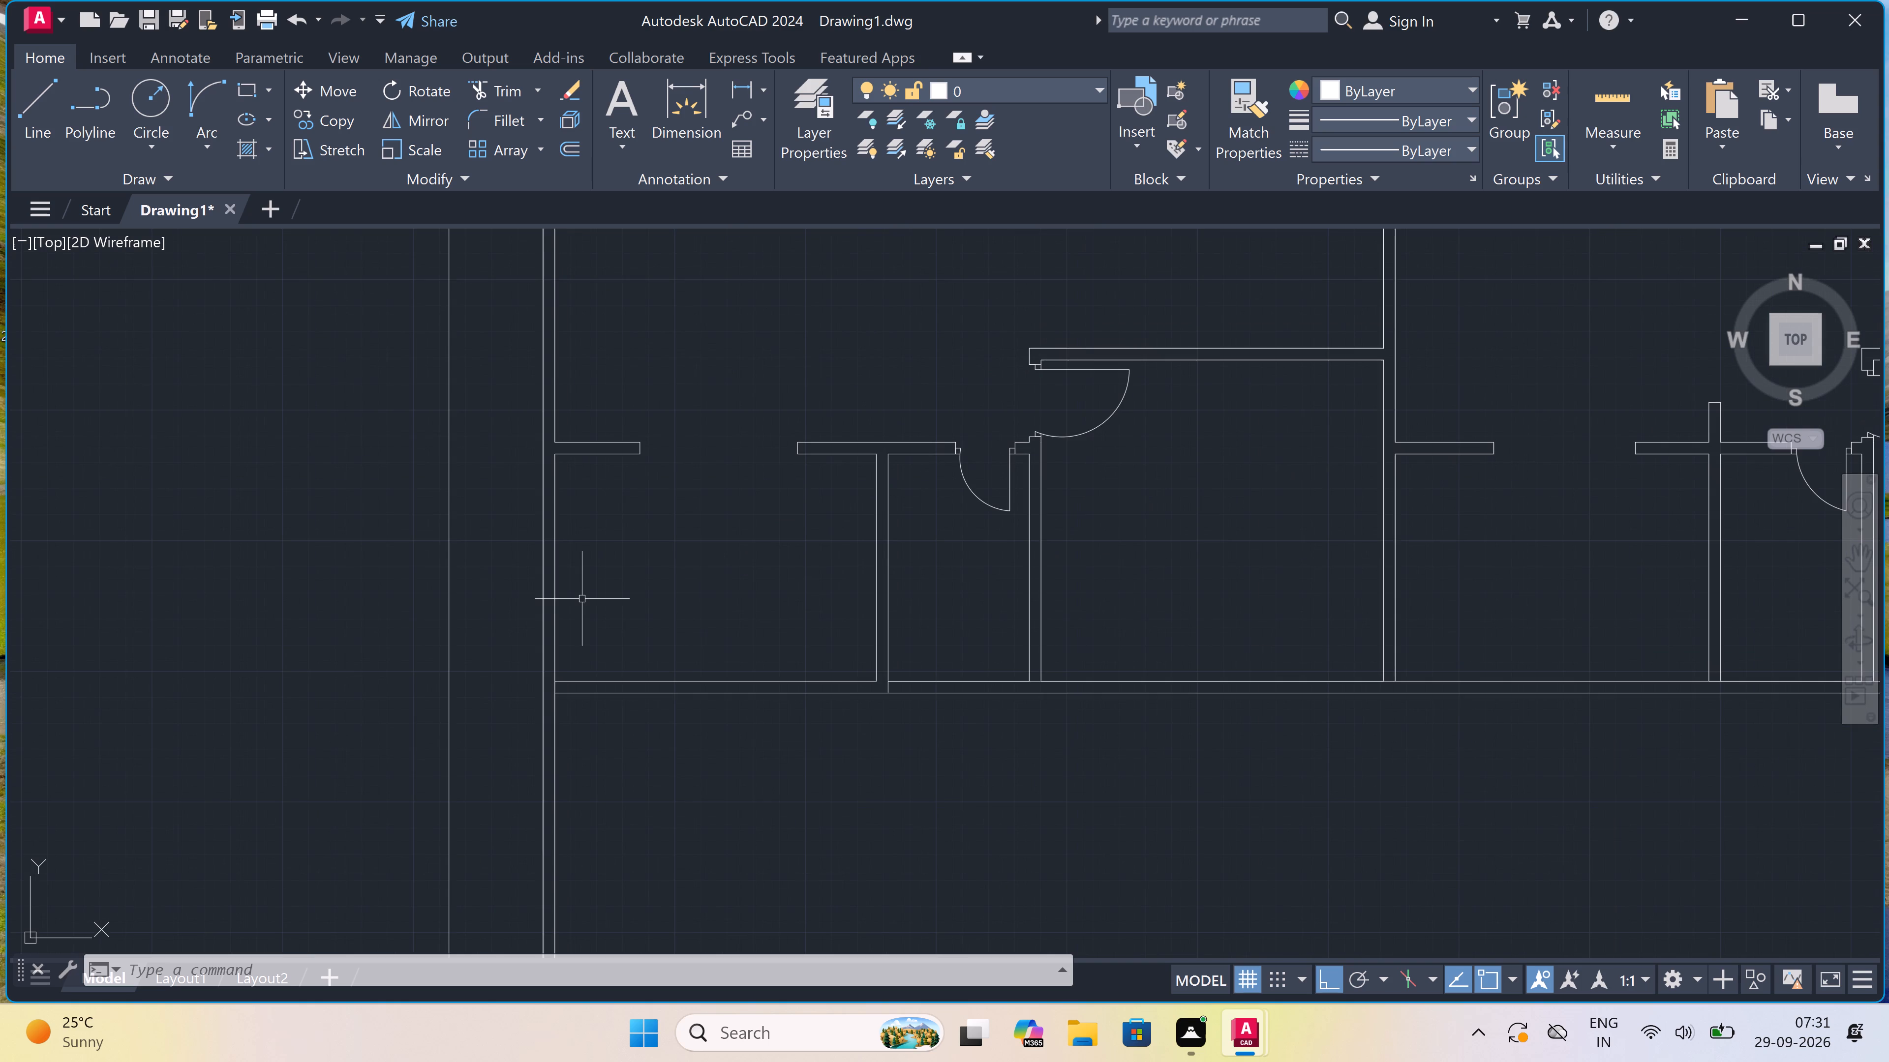
pyautogui.write('l')
pyautogui.press('space')
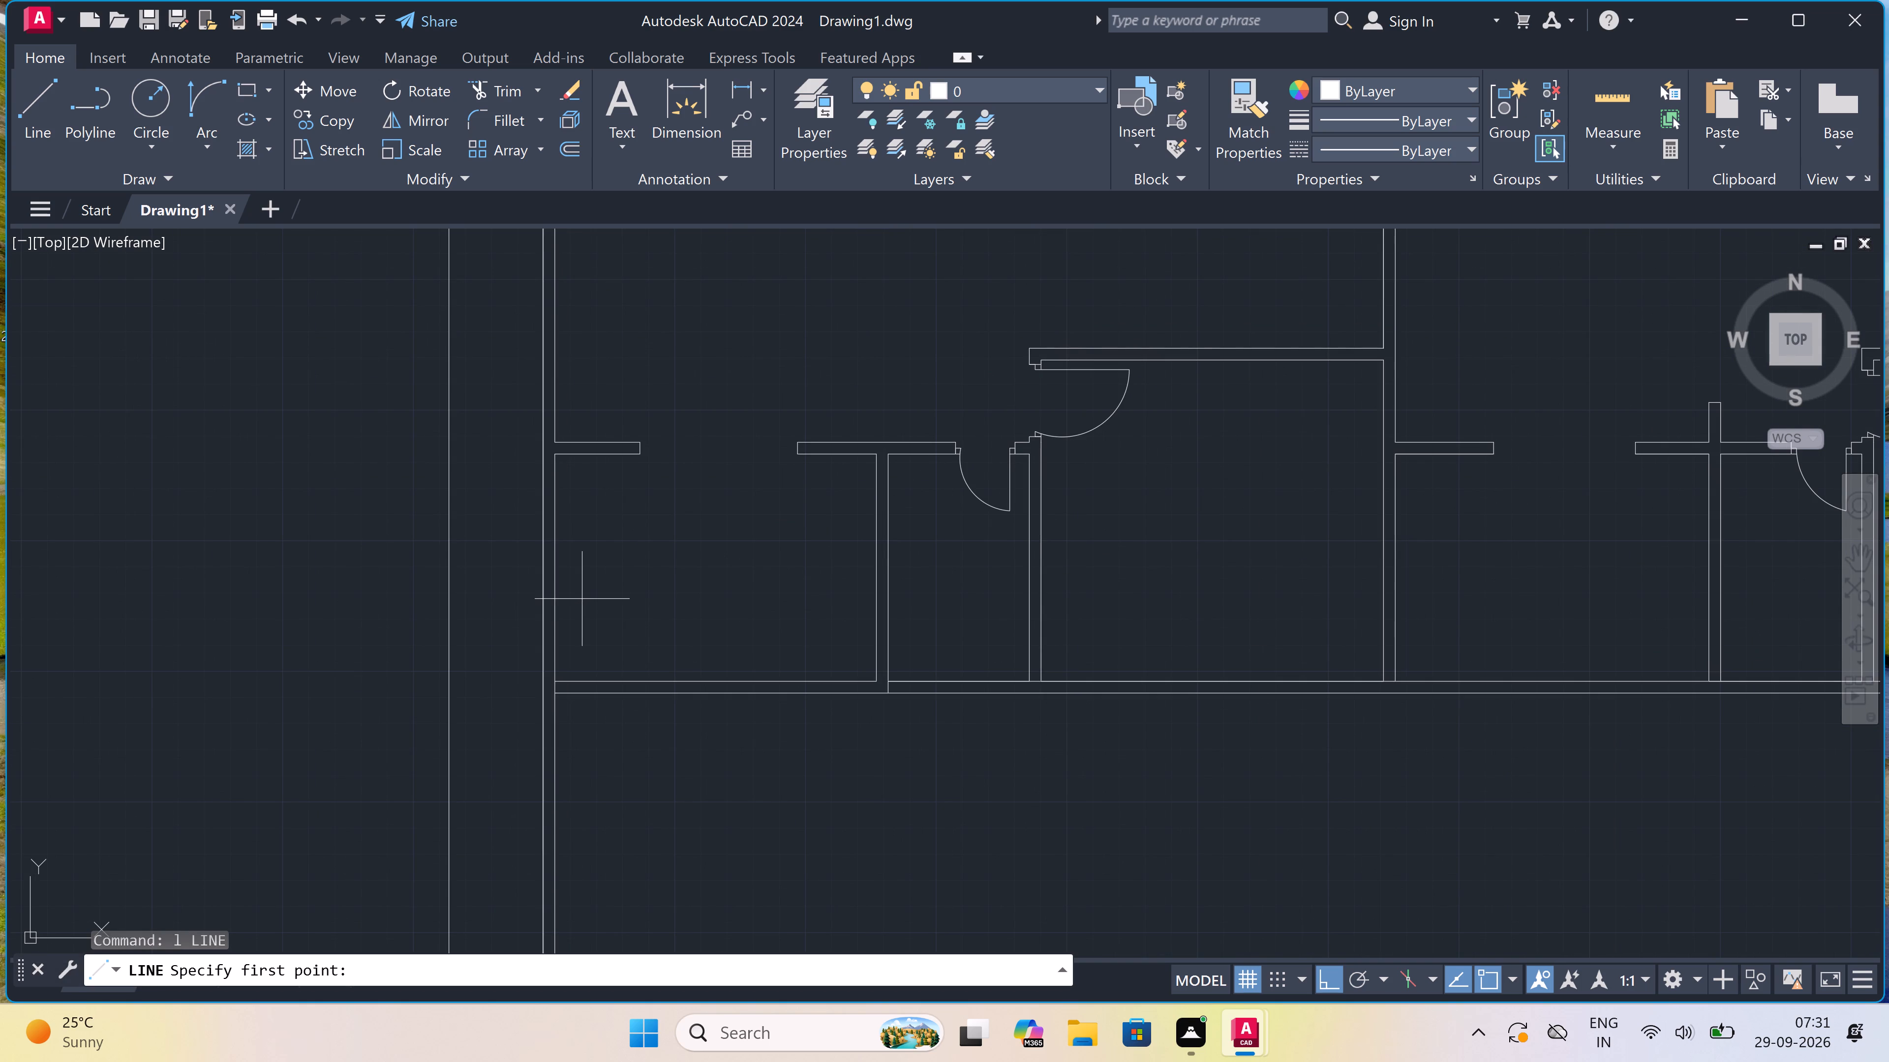
pyautogui.click(612, 457)
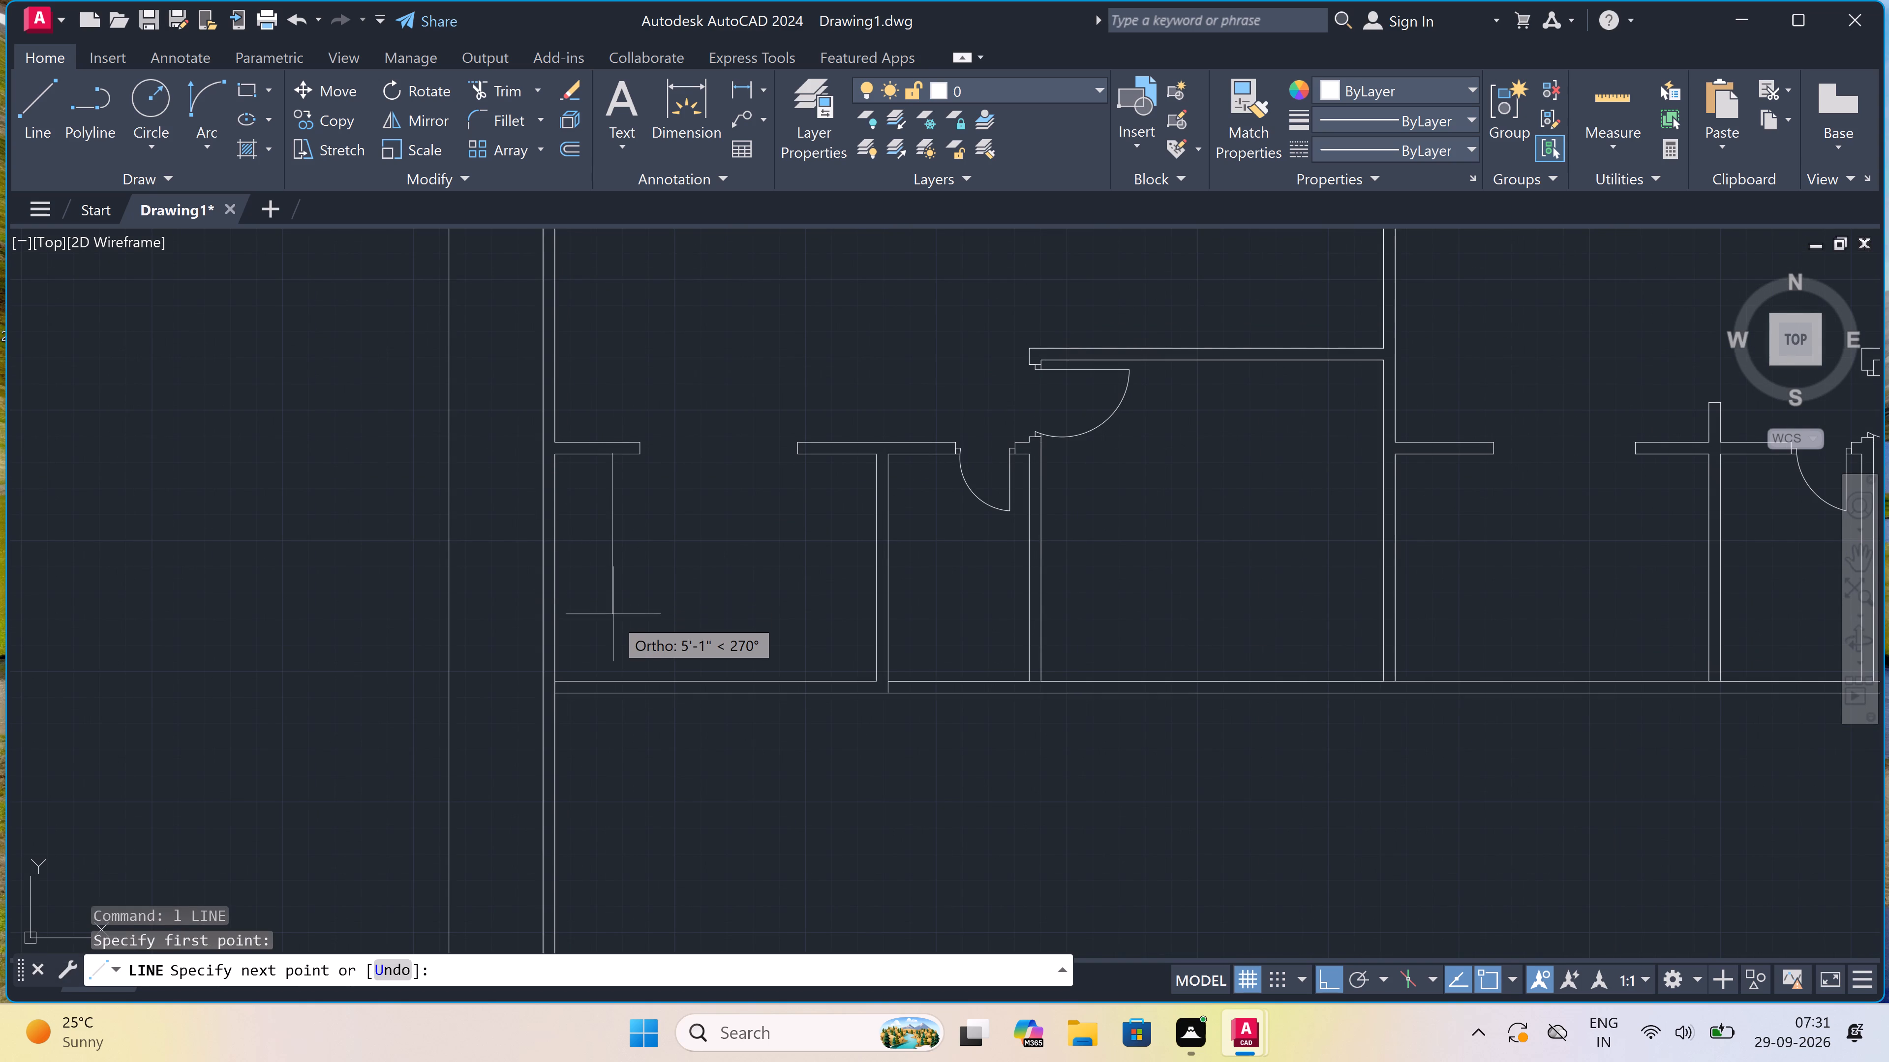
pyautogui.scroll(1, 613, 617)
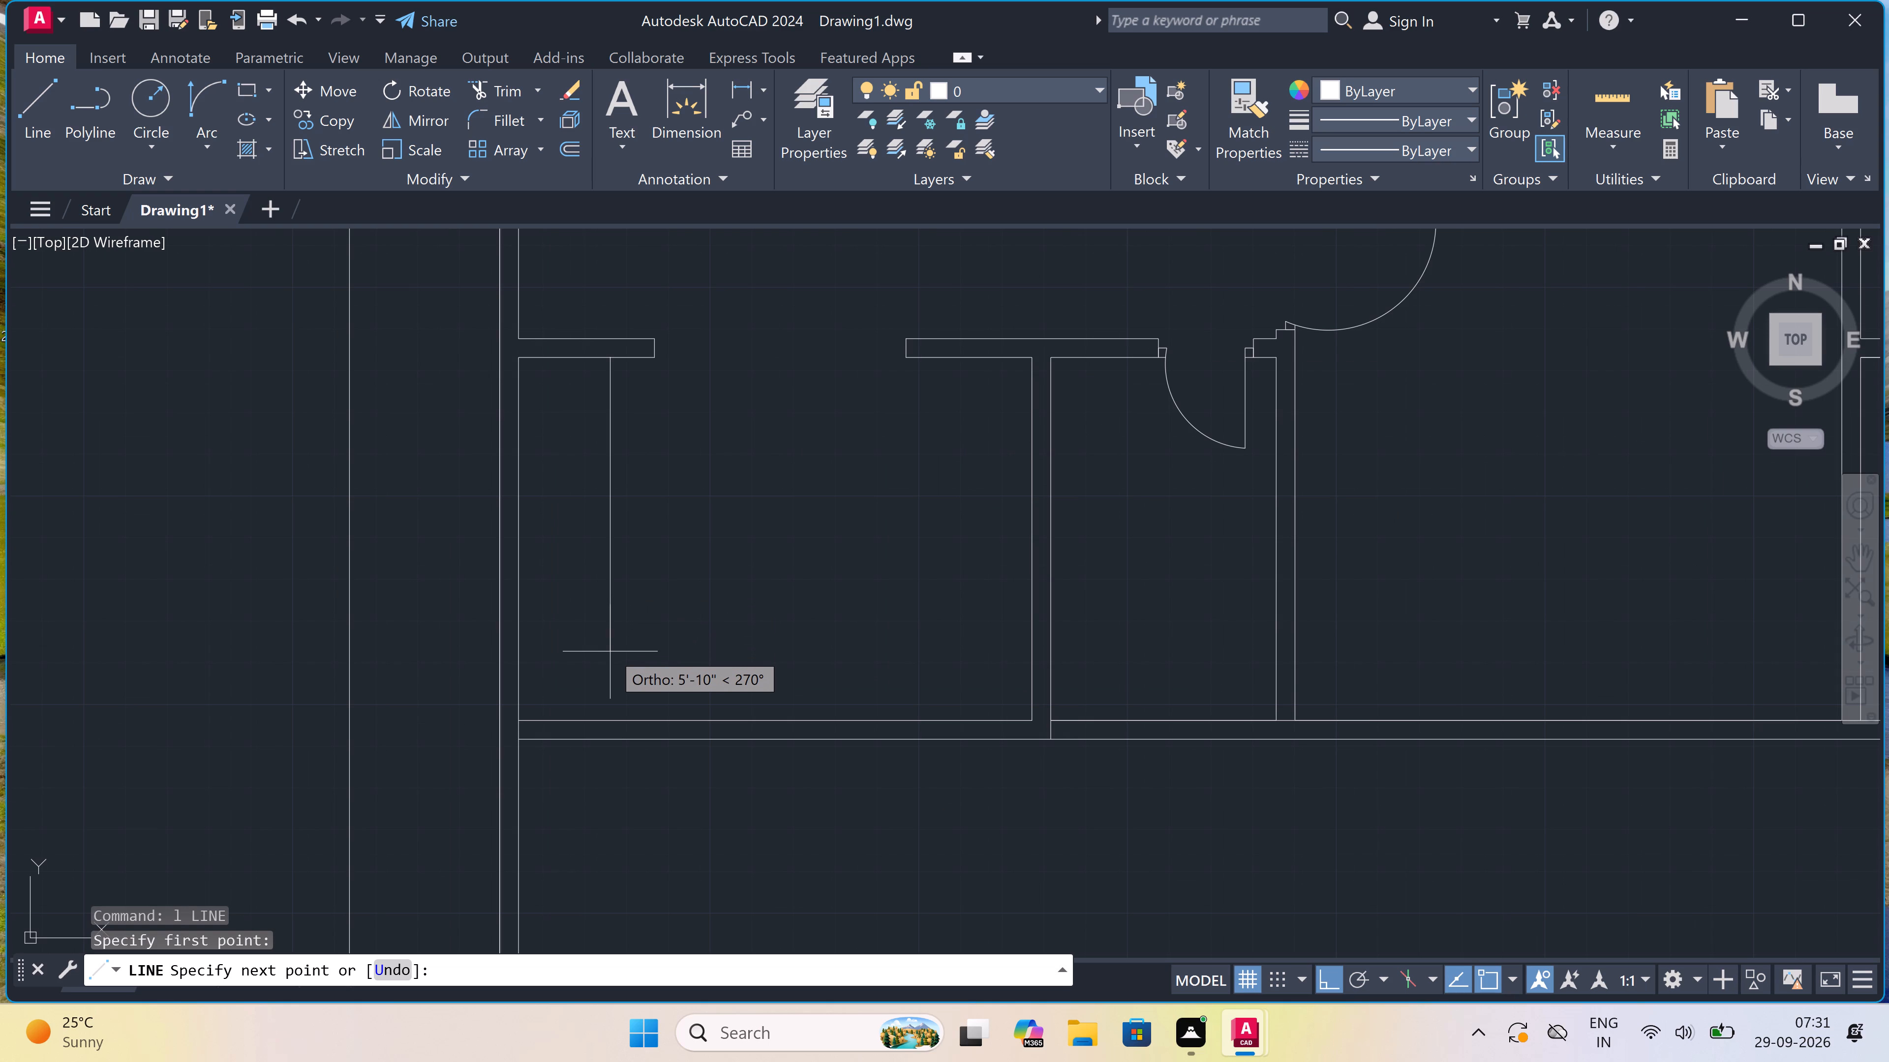
pyautogui.click(614, 640)
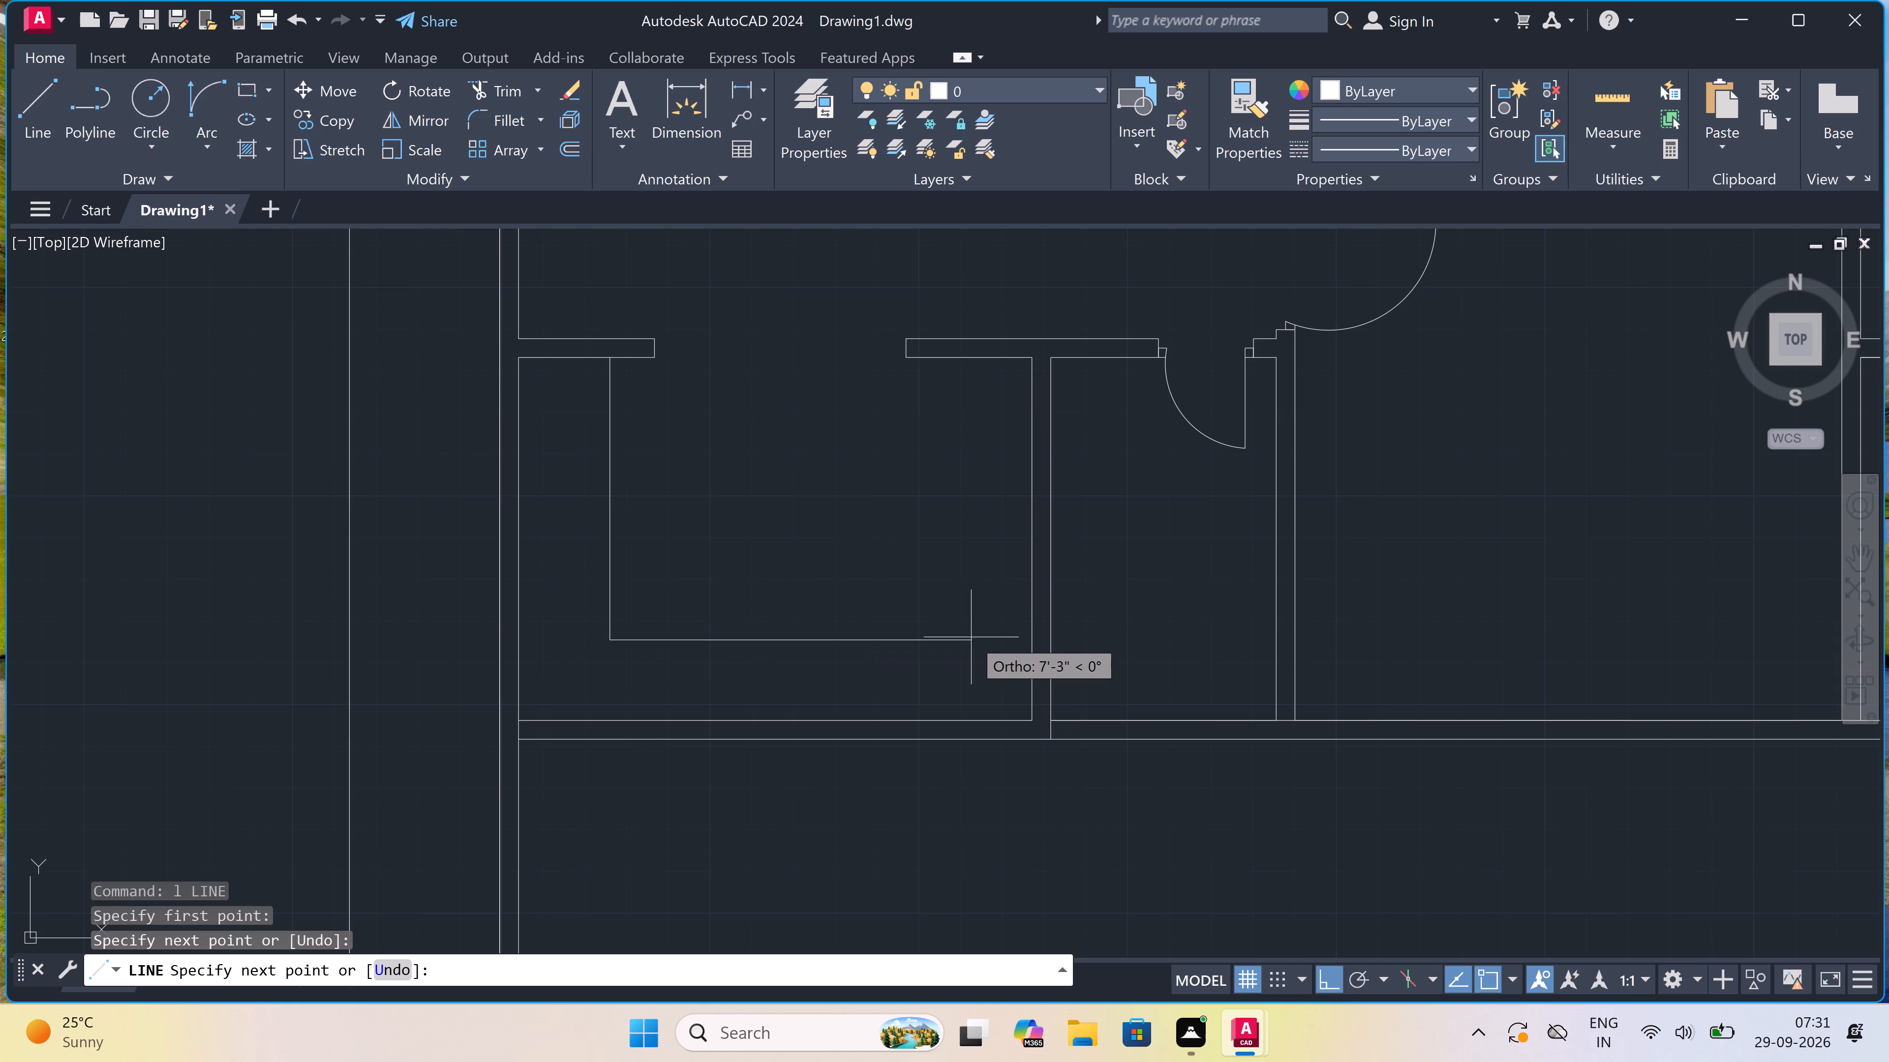
pyautogui.click(954, 639)
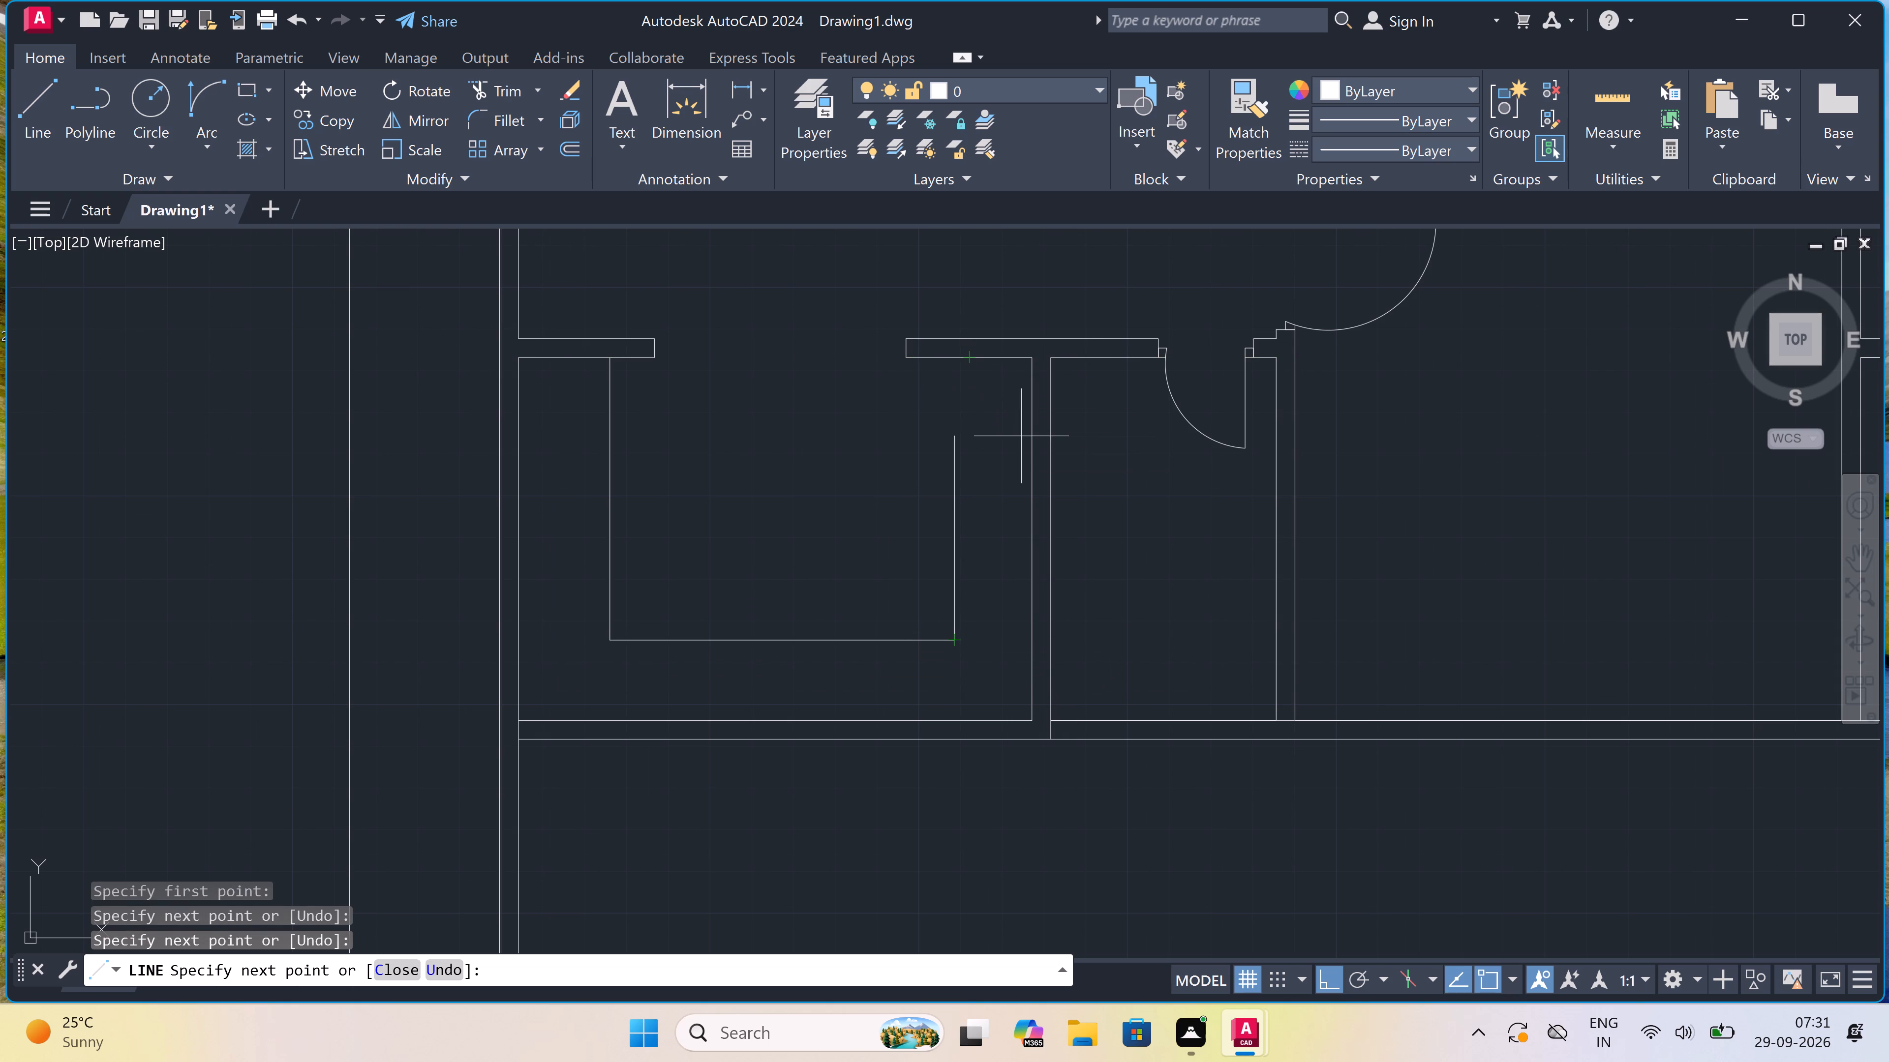
pyautogui.scroll(2, 952, 356)
pyautogui.click(954, 354)
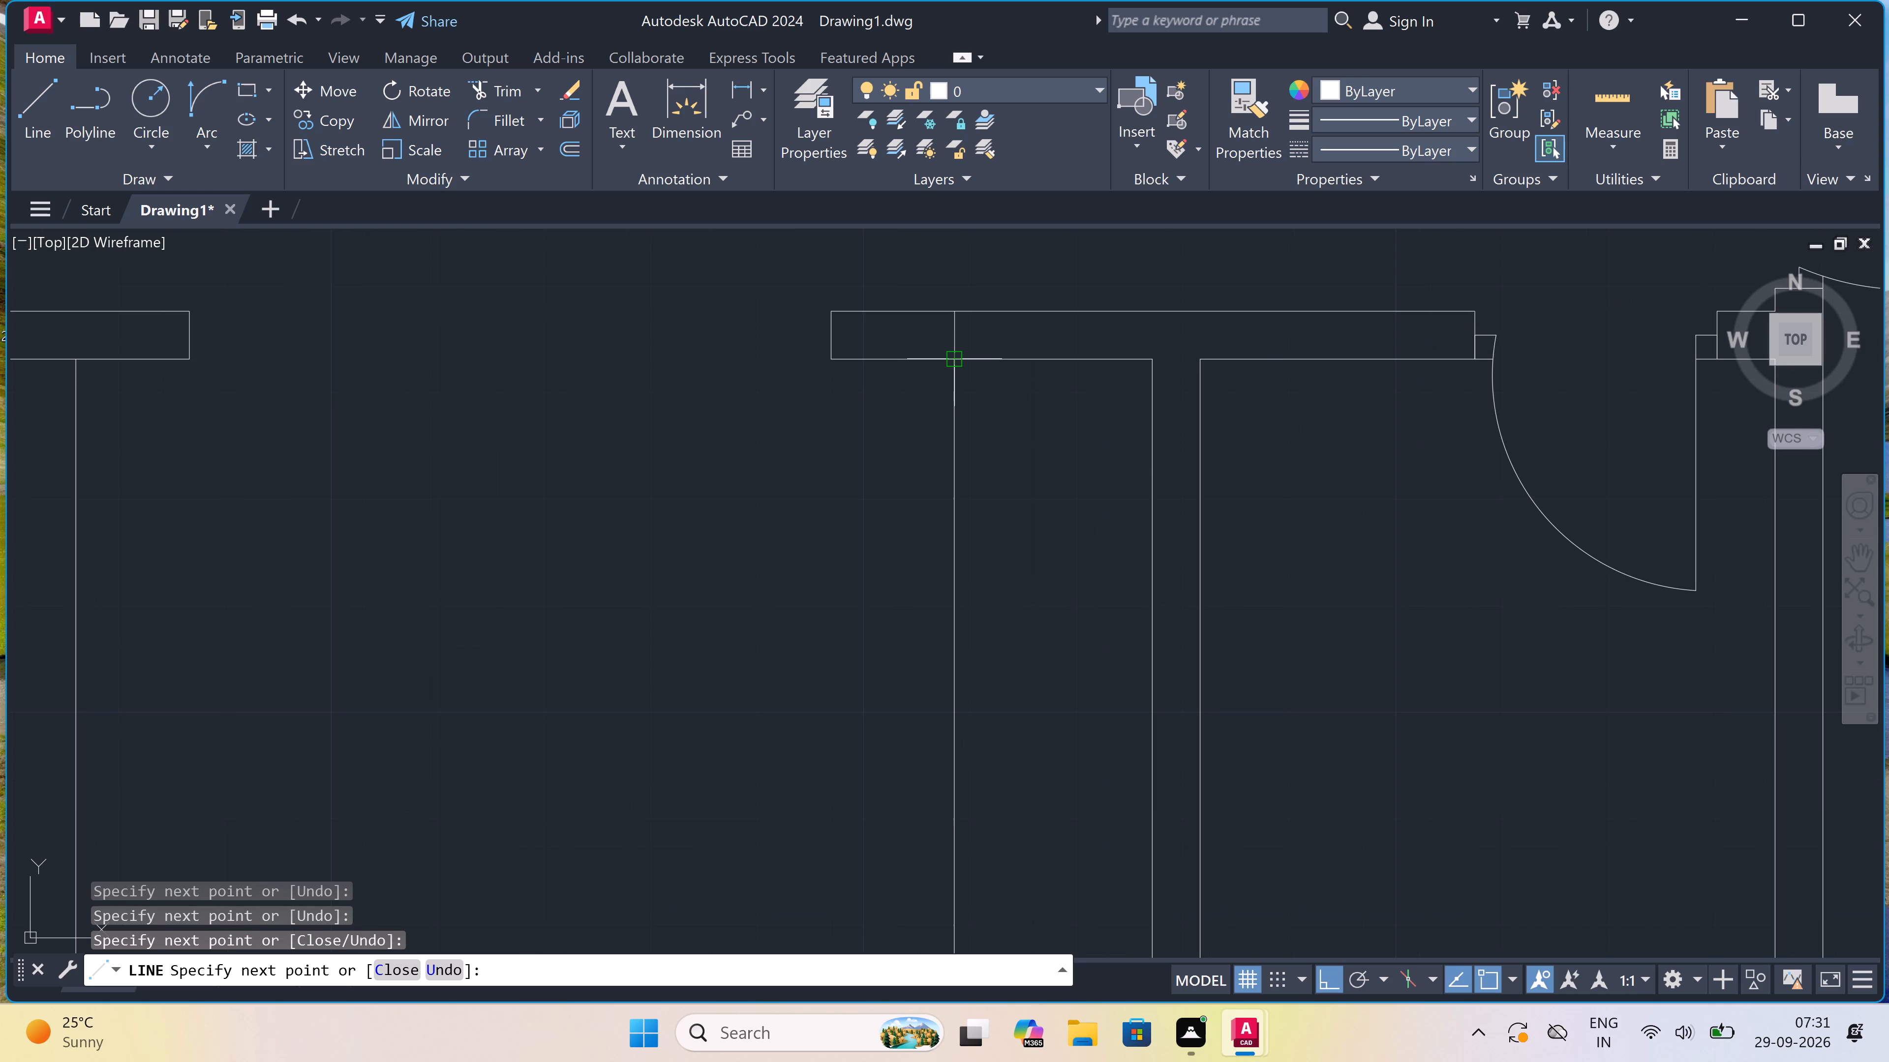
pyautogui.press('Escape')
# Draw a matching three-sided outline about 6'-6" wide and 5'-6" deep below the stub walls of the room just east of the central wall.
pyautogui.press('space')
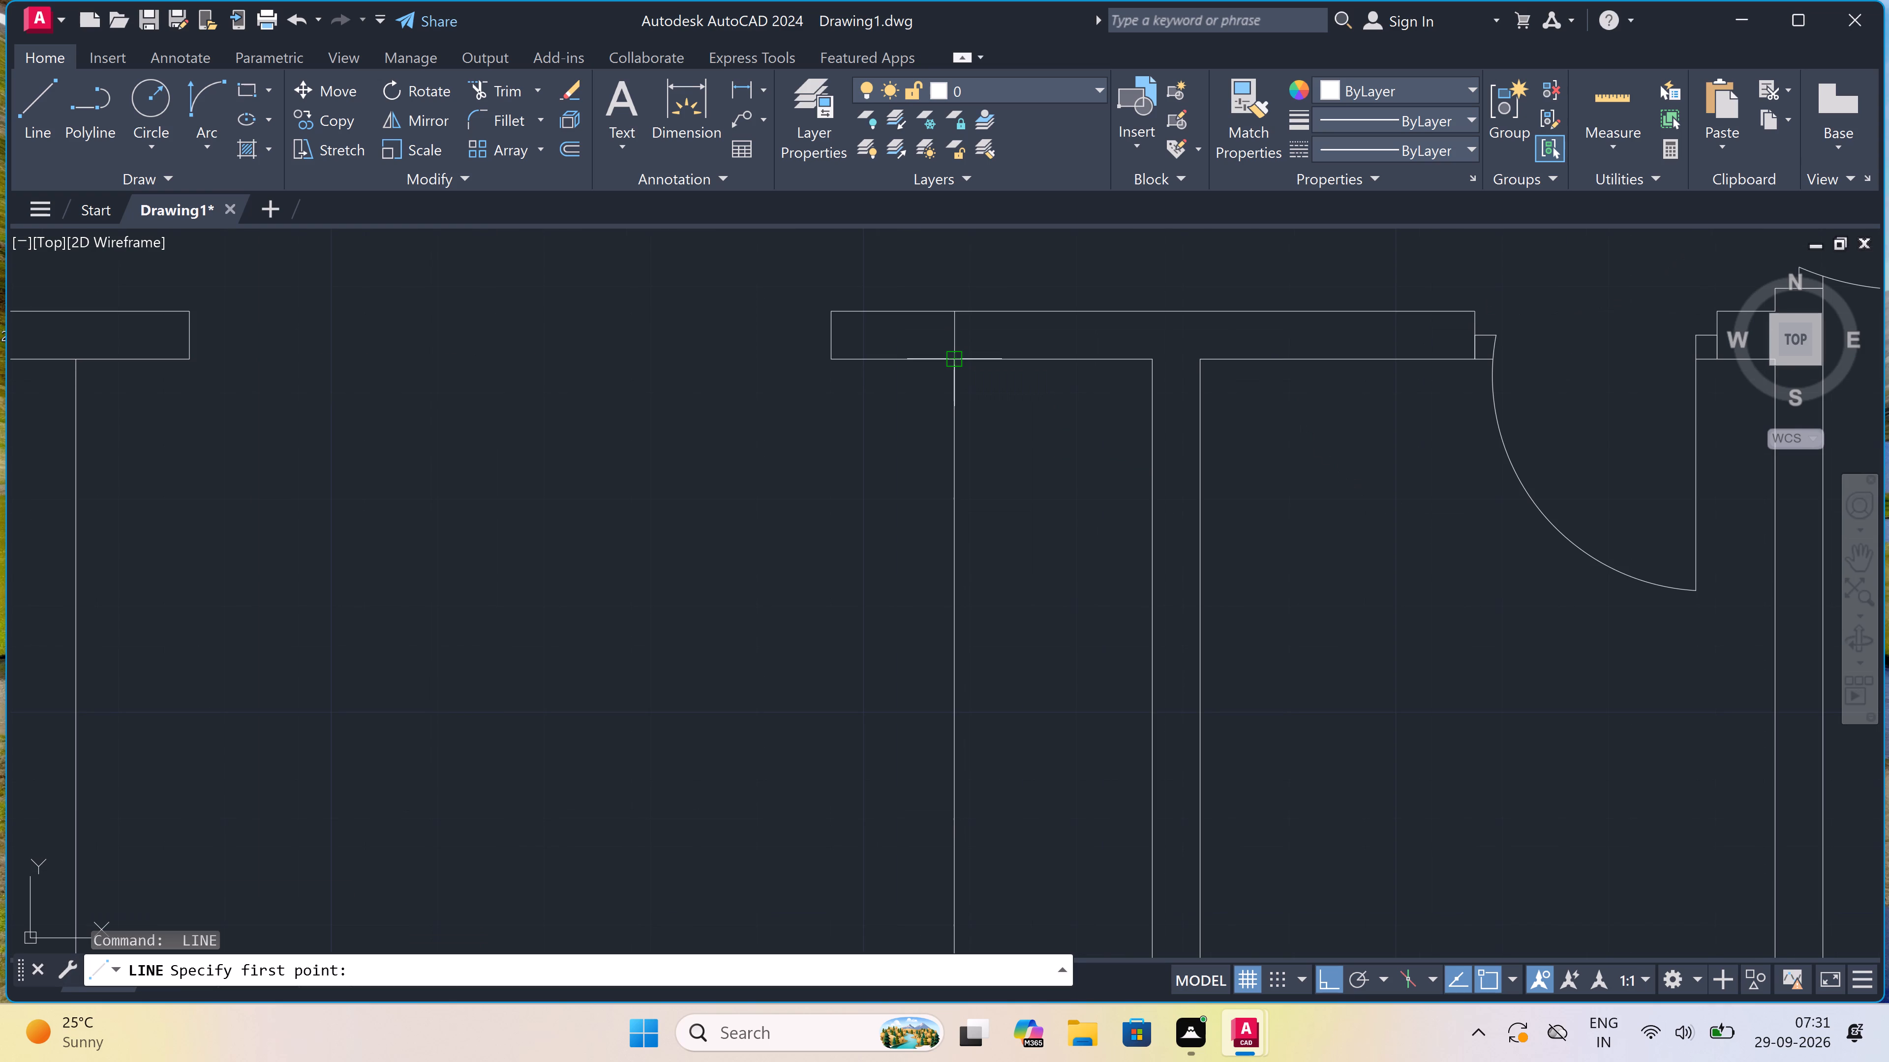
pyautogui.scroll(-3, 878, 399)
pyautogui.scroll(-3, 796, 466)
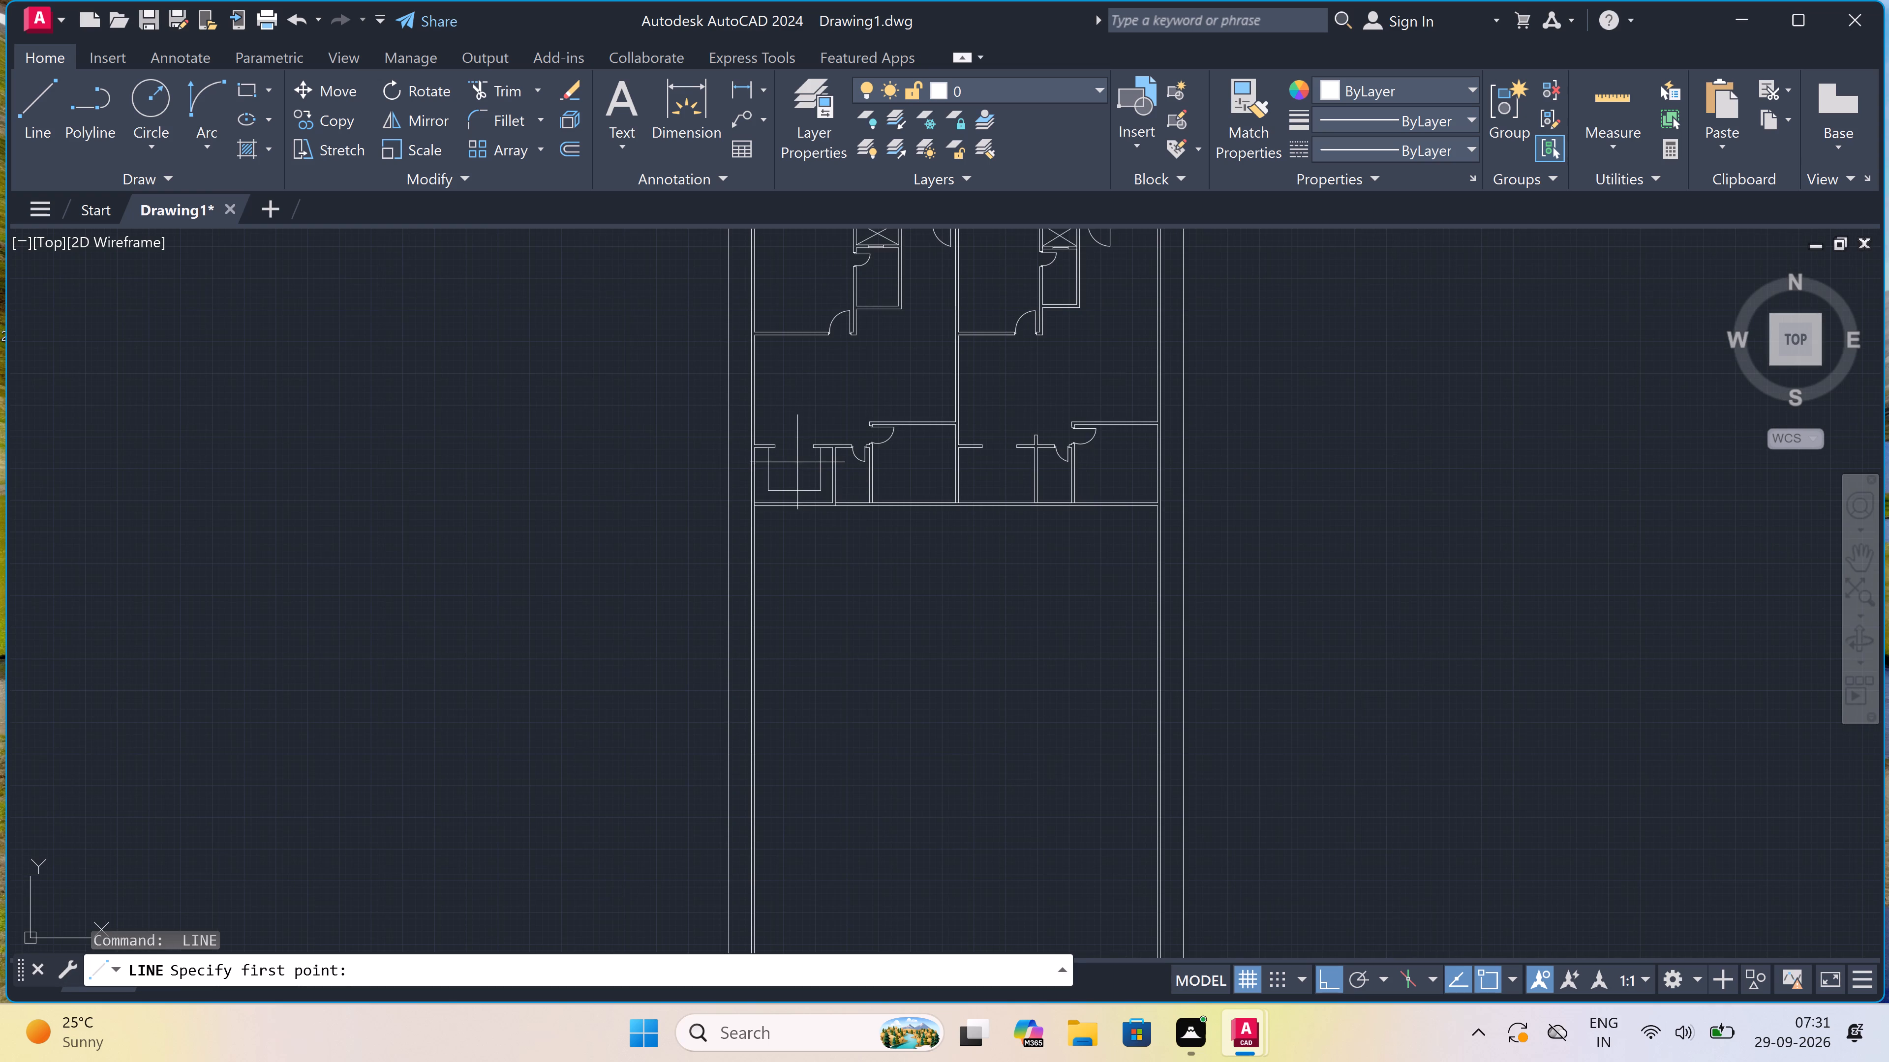
pyautogui.scroll(2, 1010, 439)
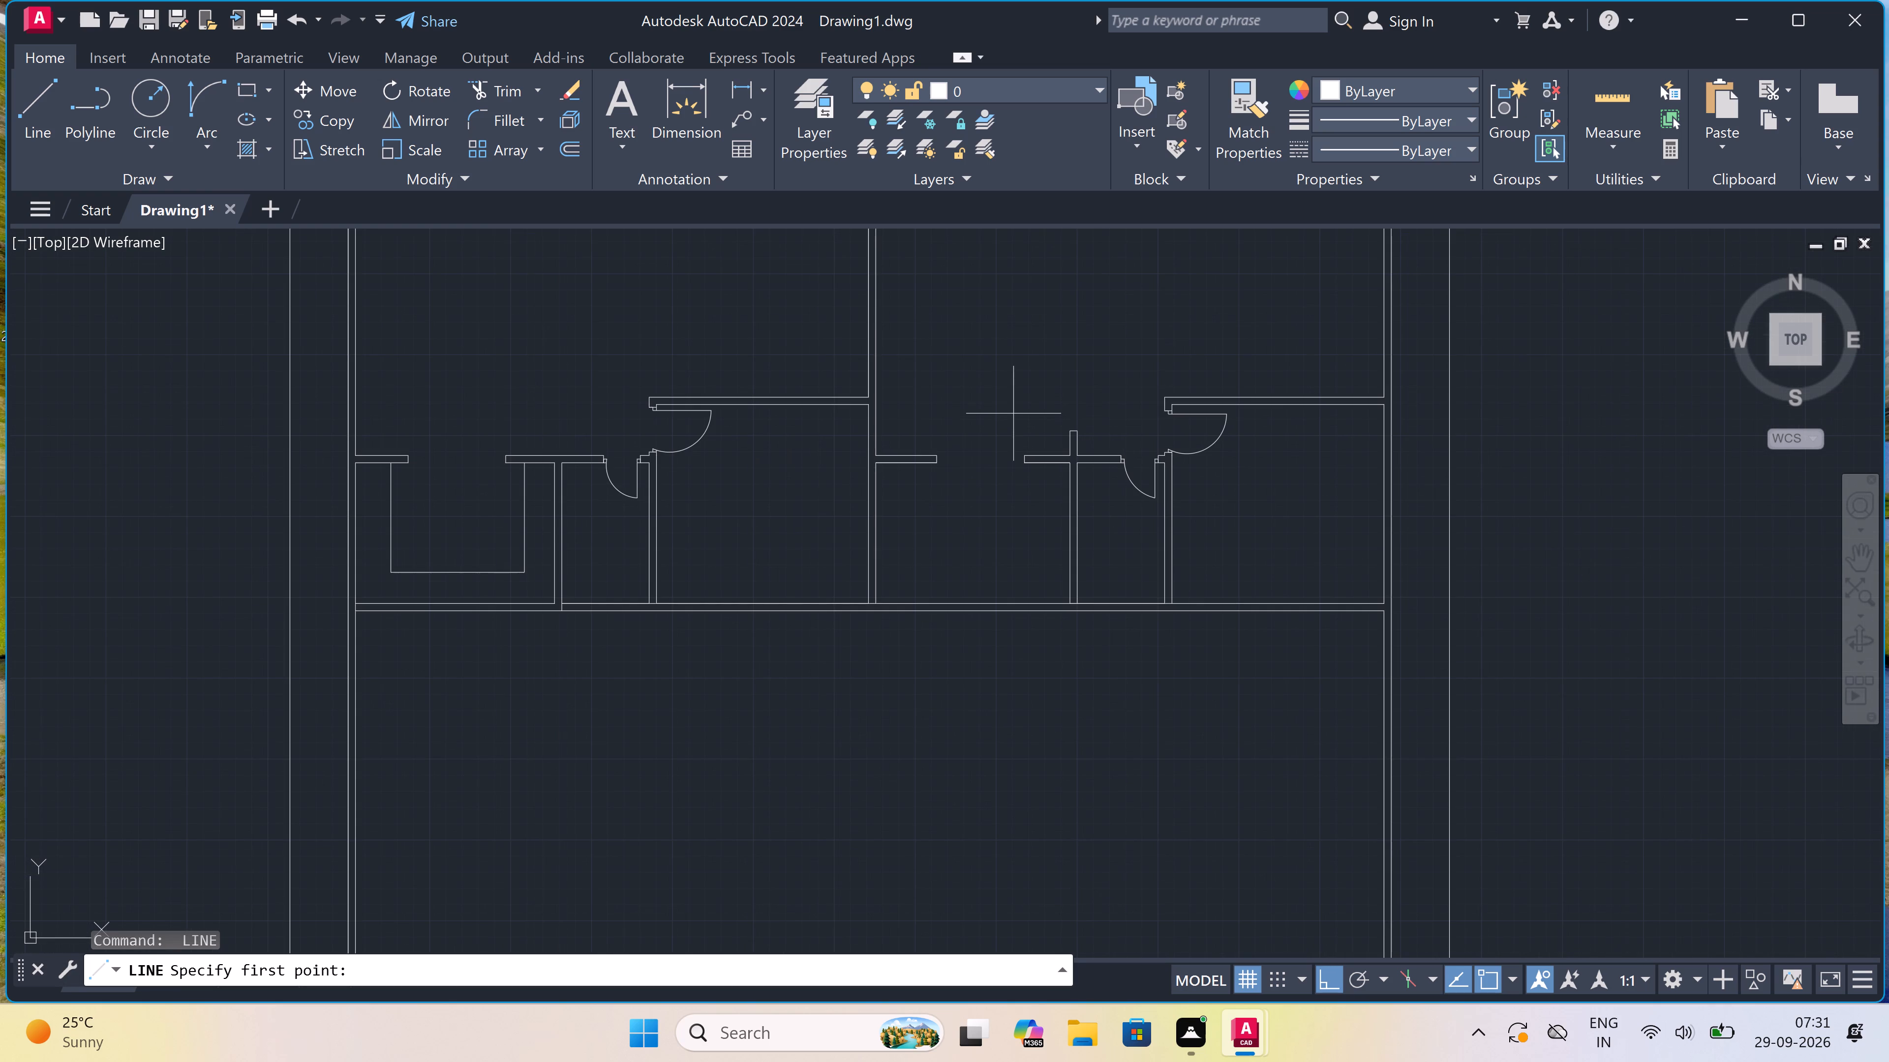
pyautogui.scroll(2, 1011, 473)
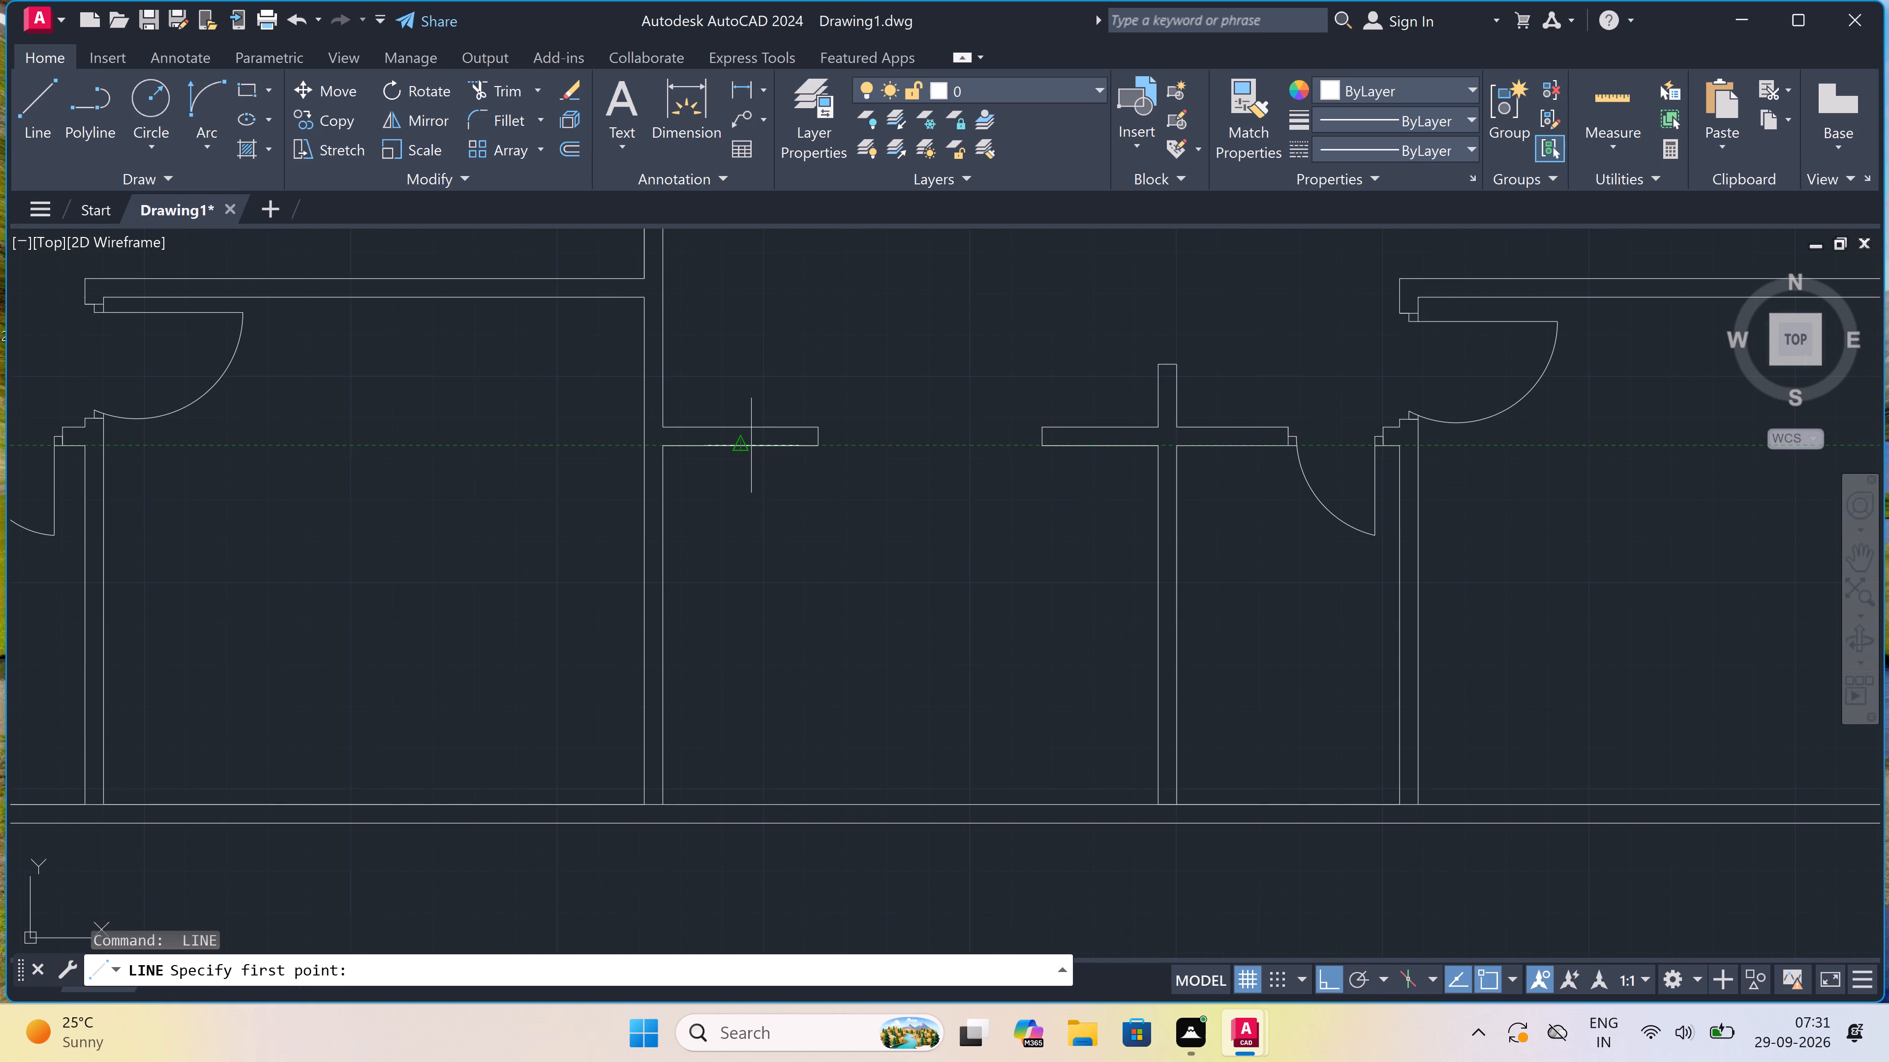
pyautogui.scroll(1, 751, 447)
pyautogui.click(751, 448)
pyautogui.scroll(-3, 751, 448)
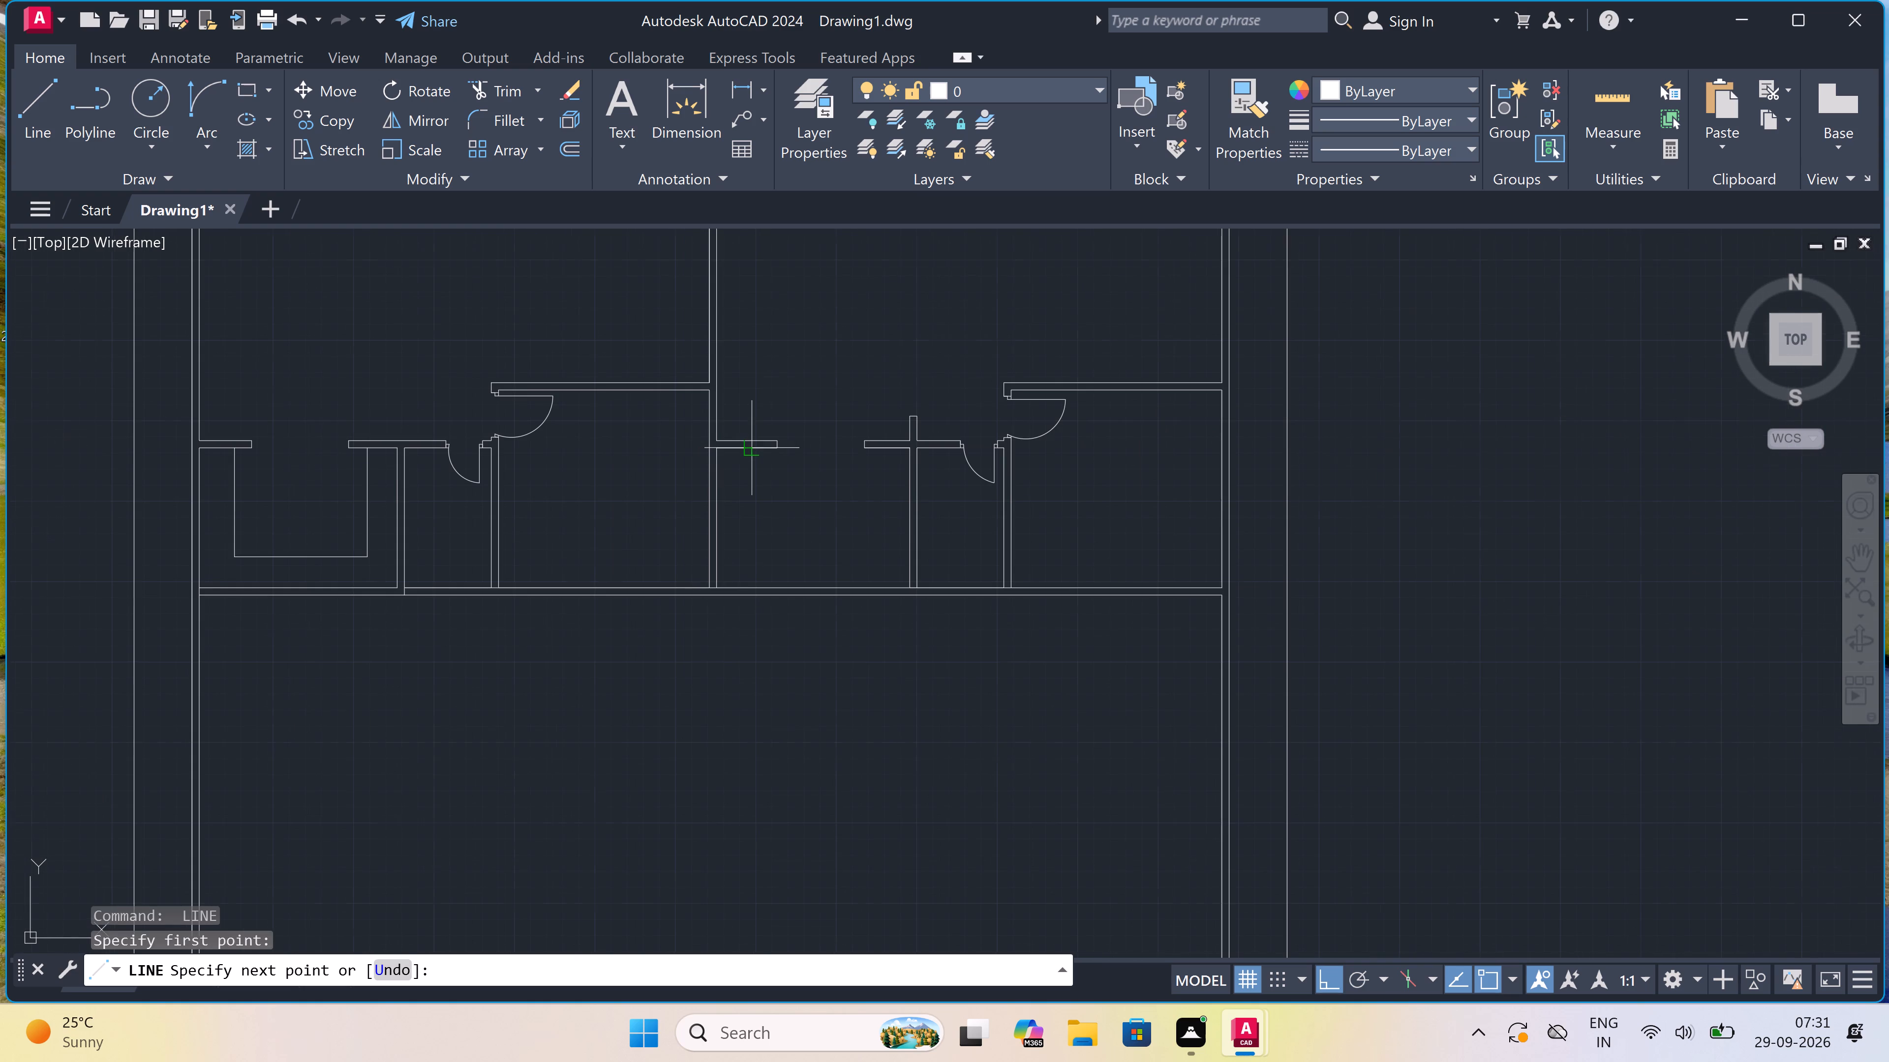
pyautogui.scroll(2, 753, 522)
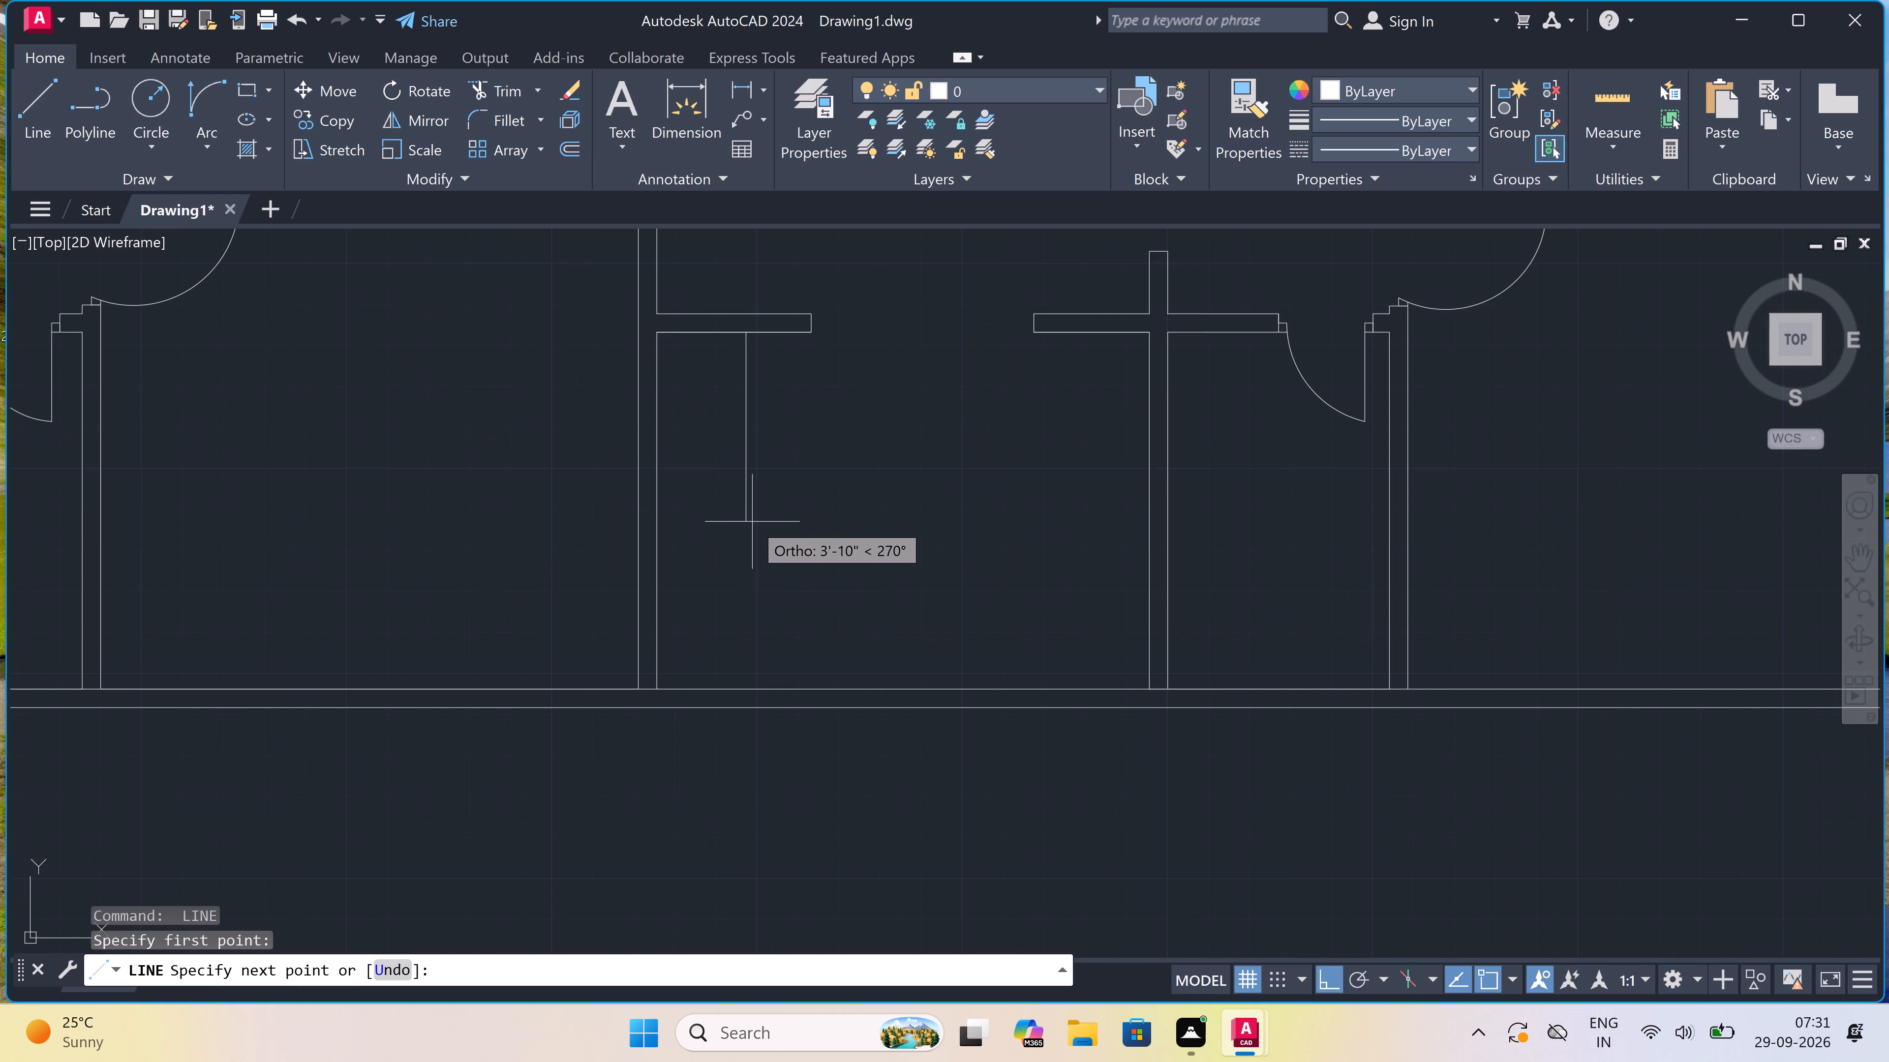
pyautogui.click(748, 603)
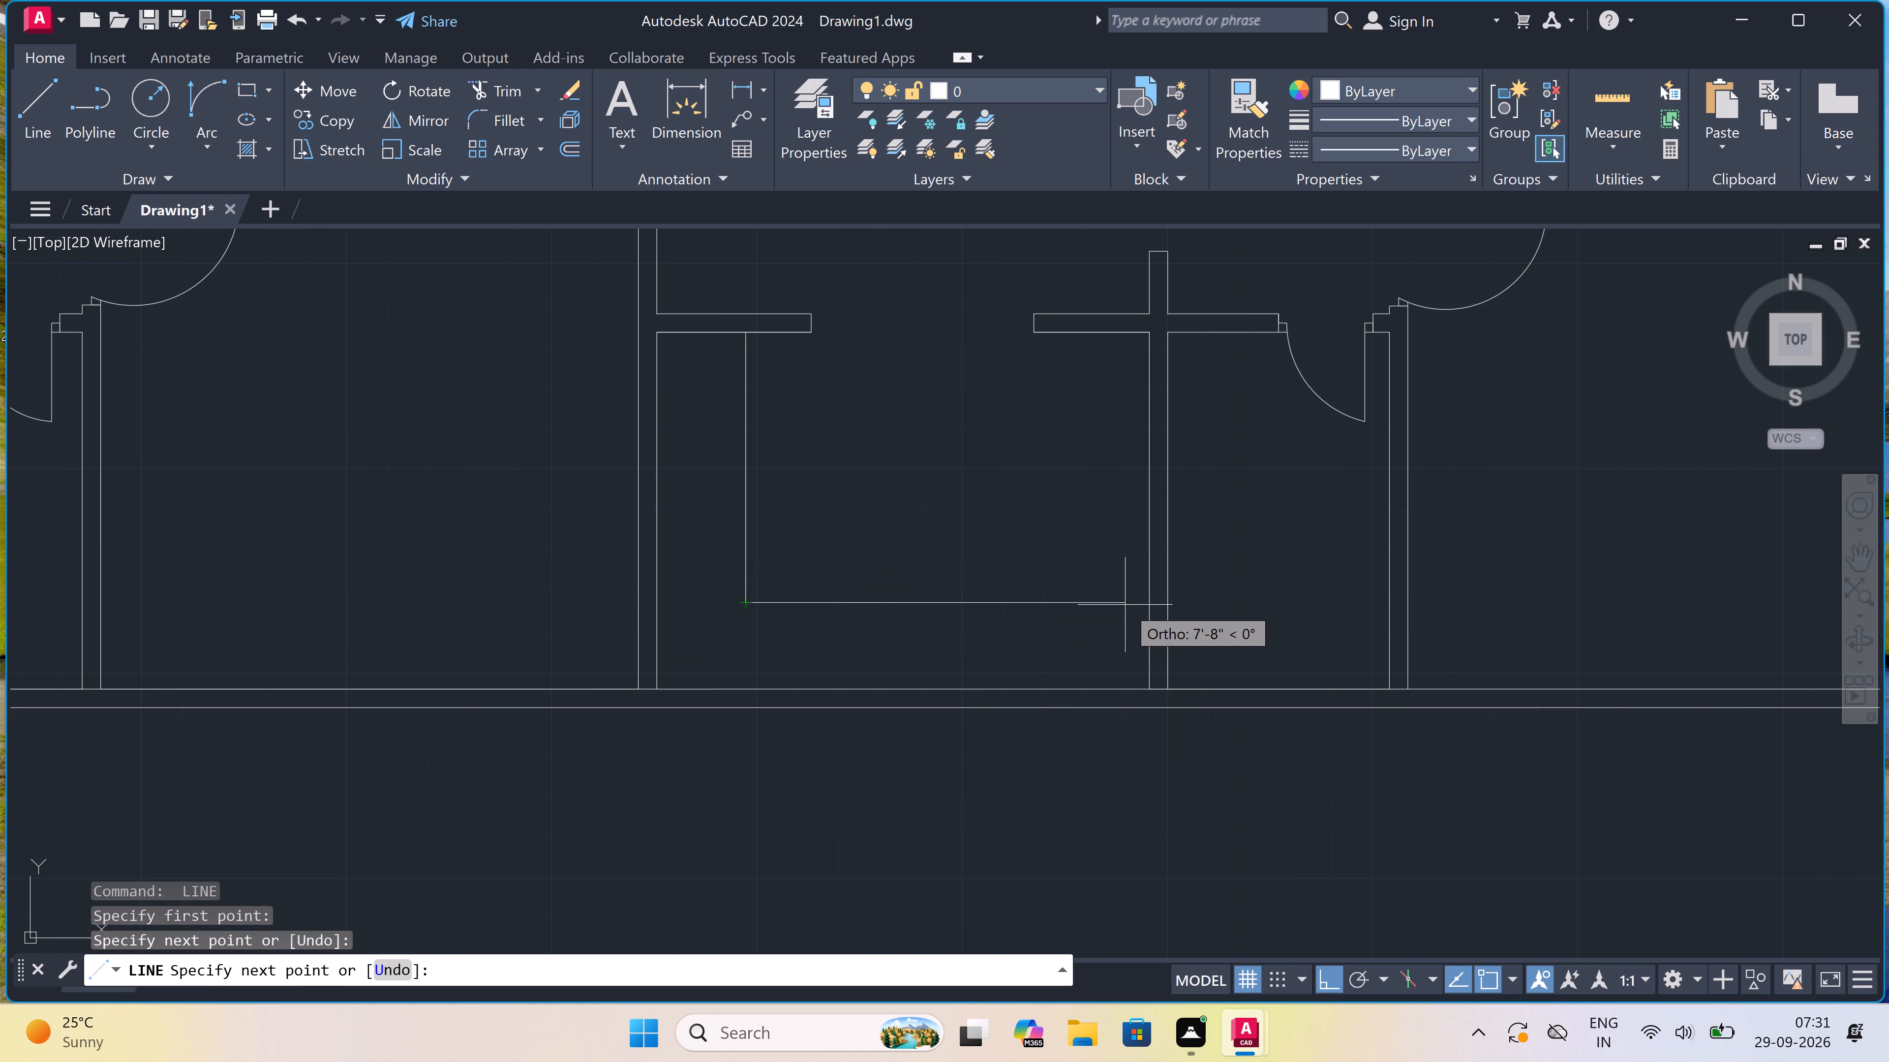
pyautogui.click(1069, 603)
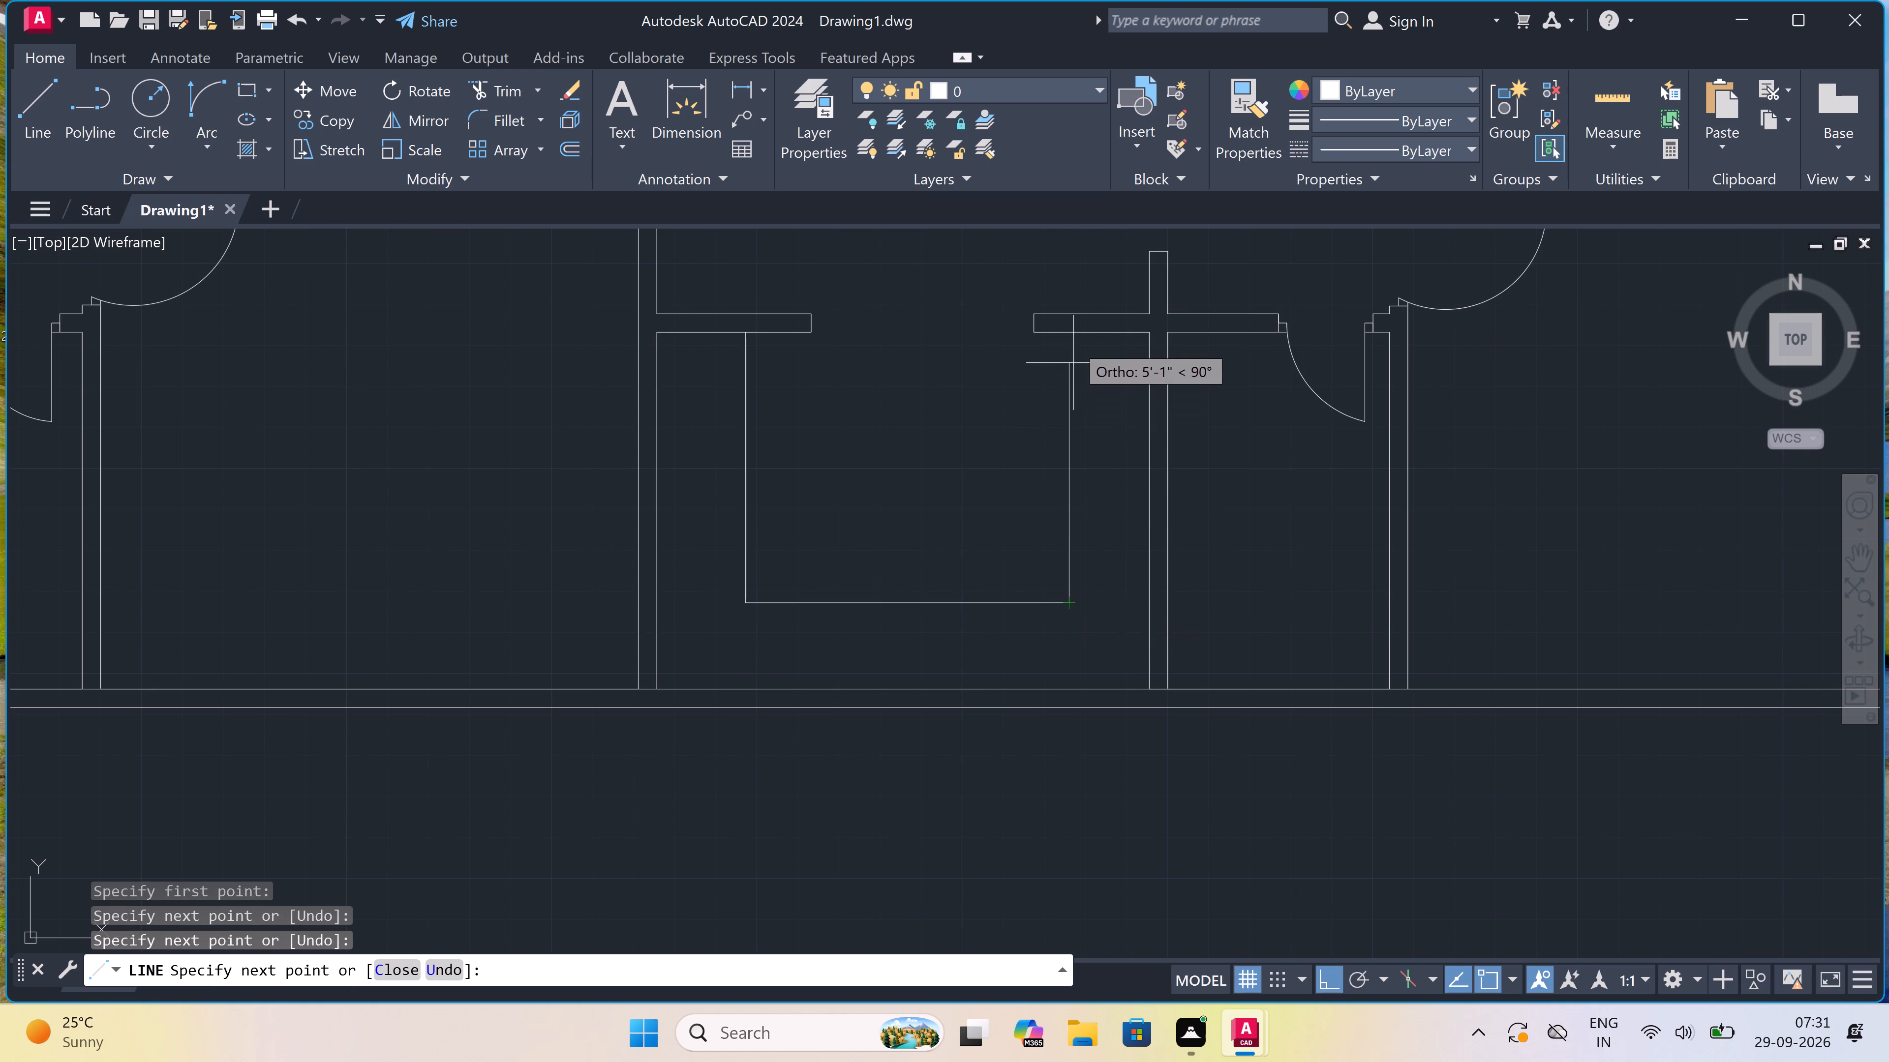
pyautogui.click(1072, 328)
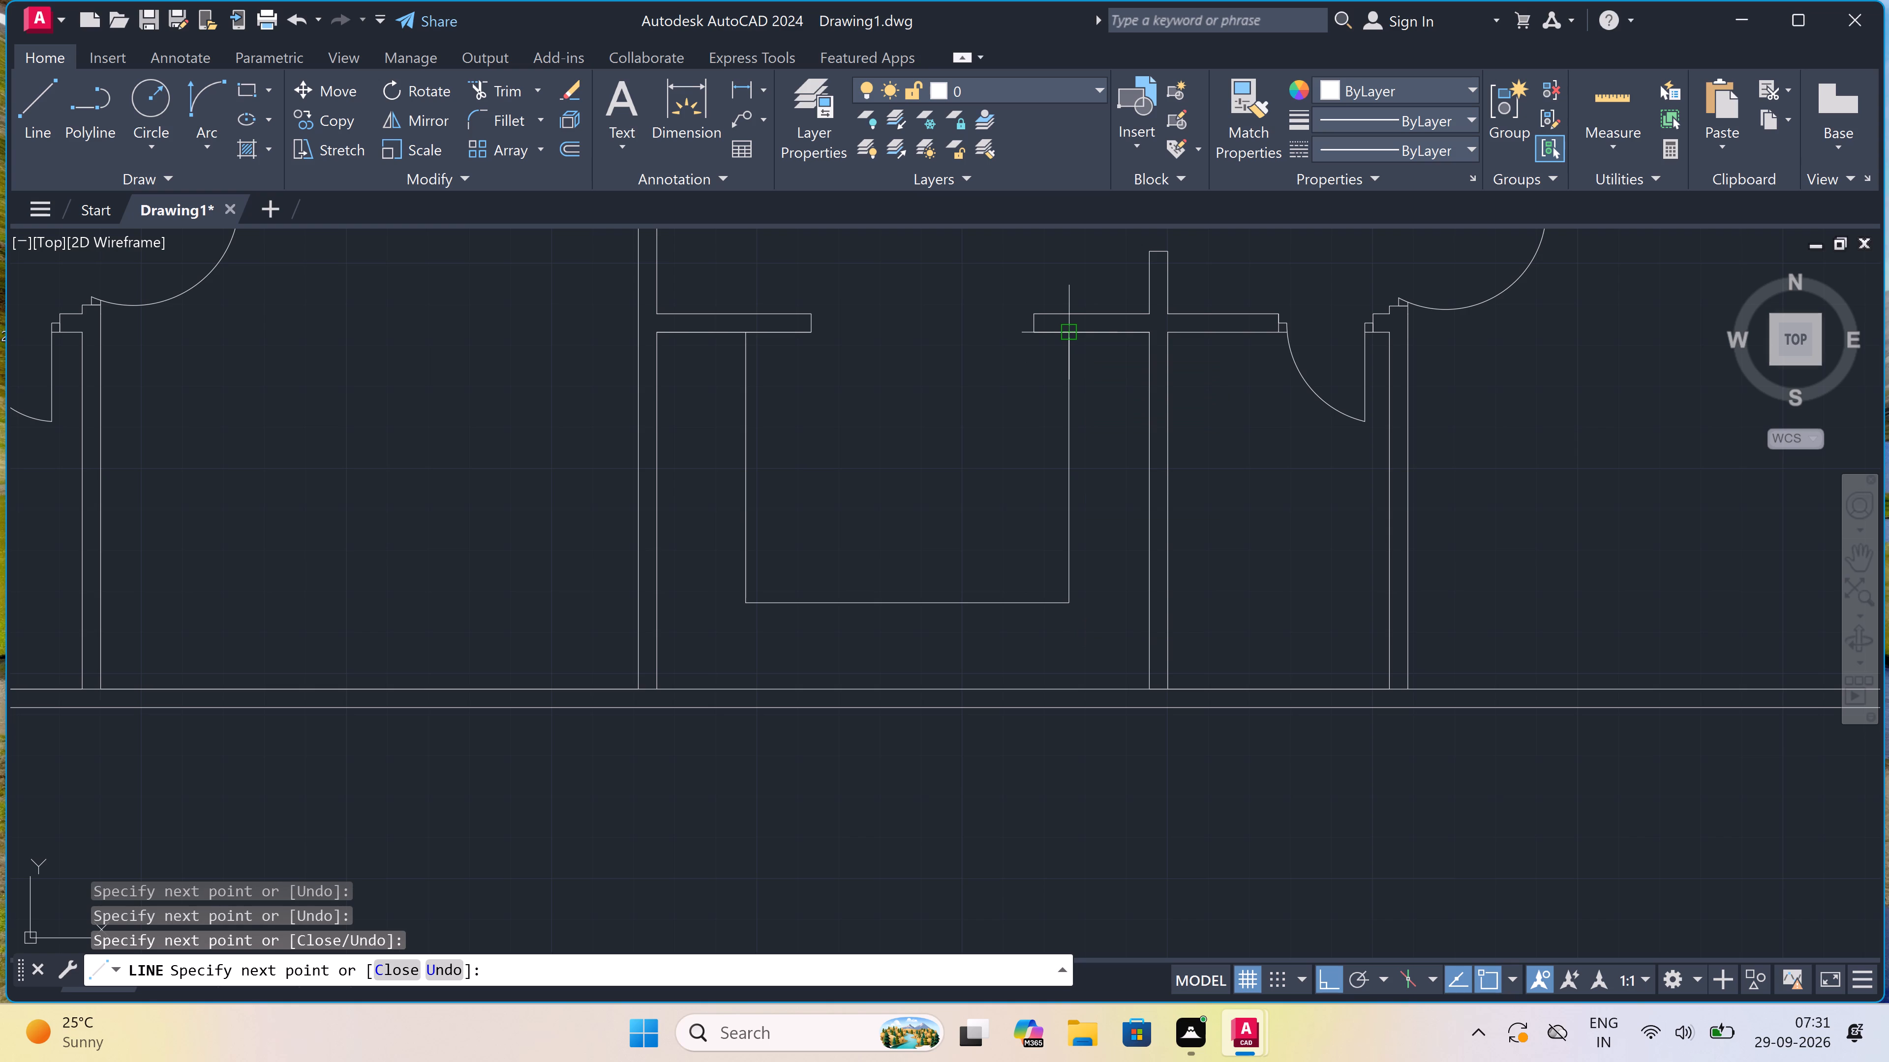
pyautogui.press('Escape')
# Restart the Line command and examine the southern rooms around the small room east of the second three-sided outline.
pyautogui.press('space')
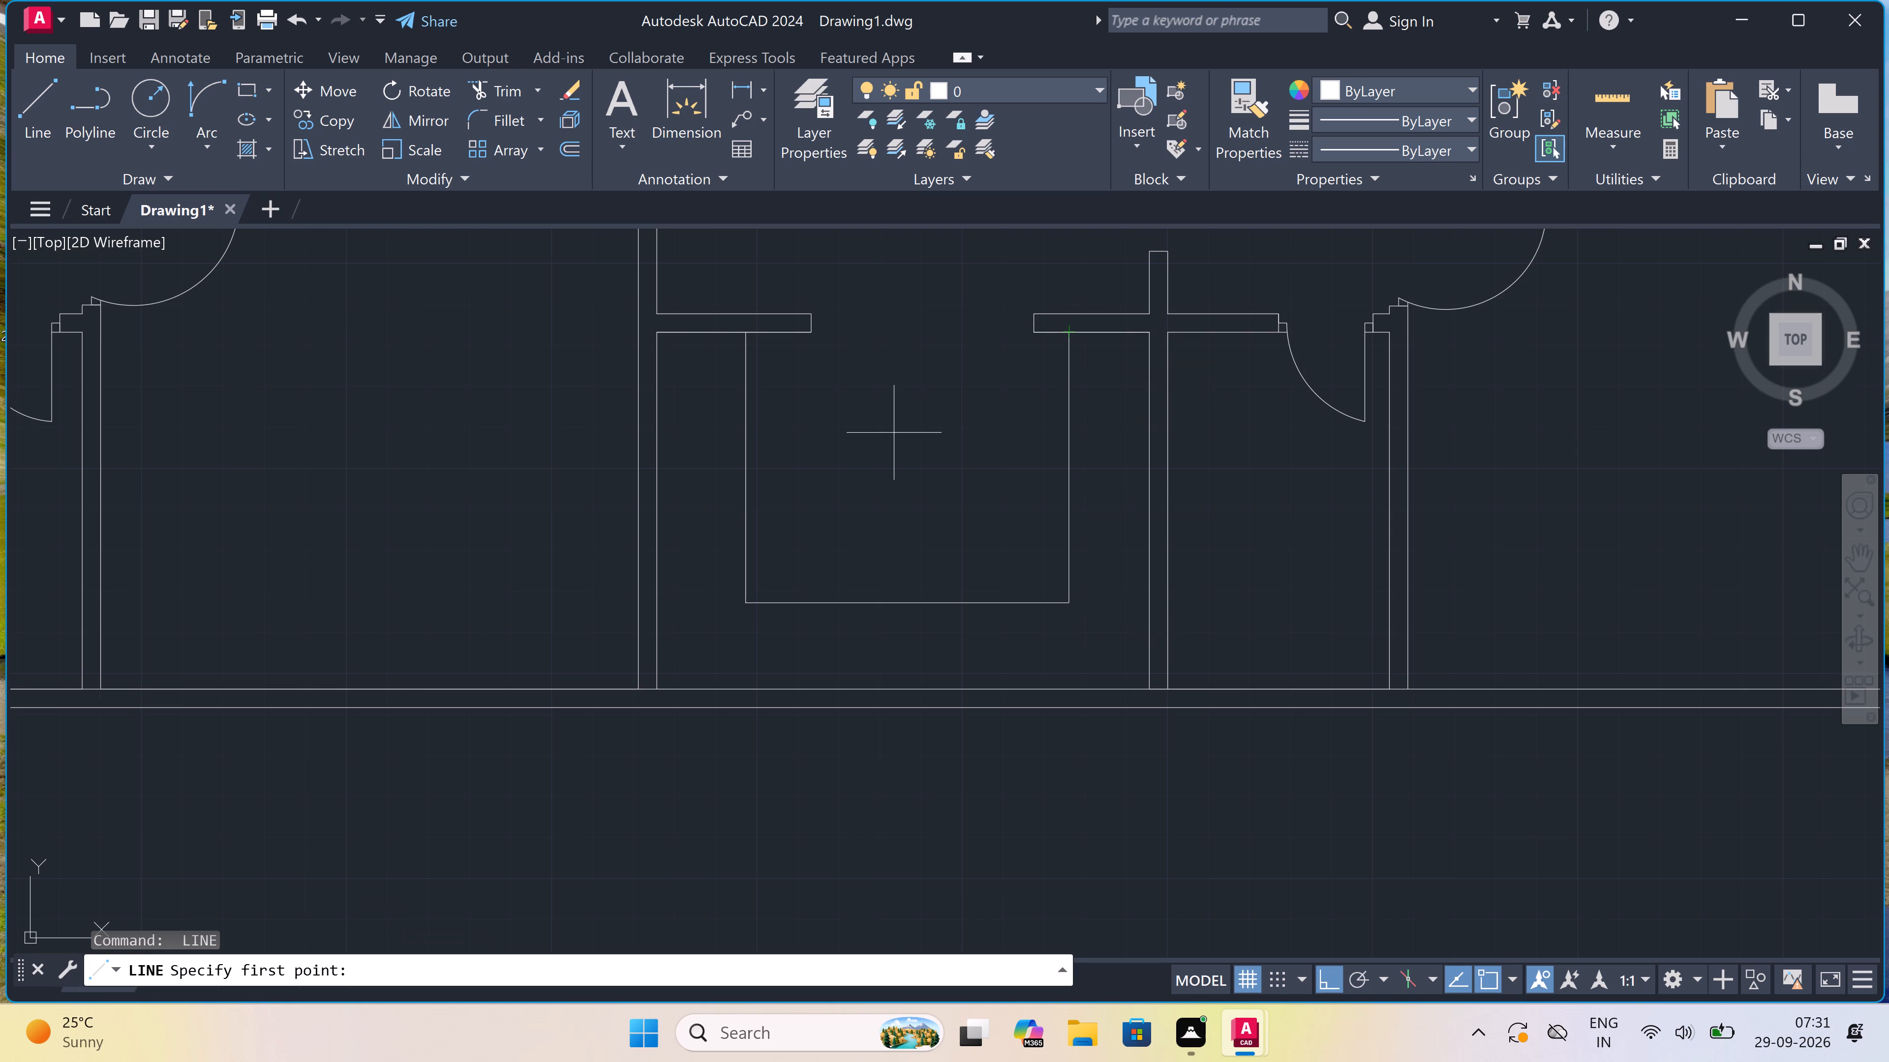
pyautogui.scroll(-7, 896, 424)
pyautogui.scroll(2, 899, 422)
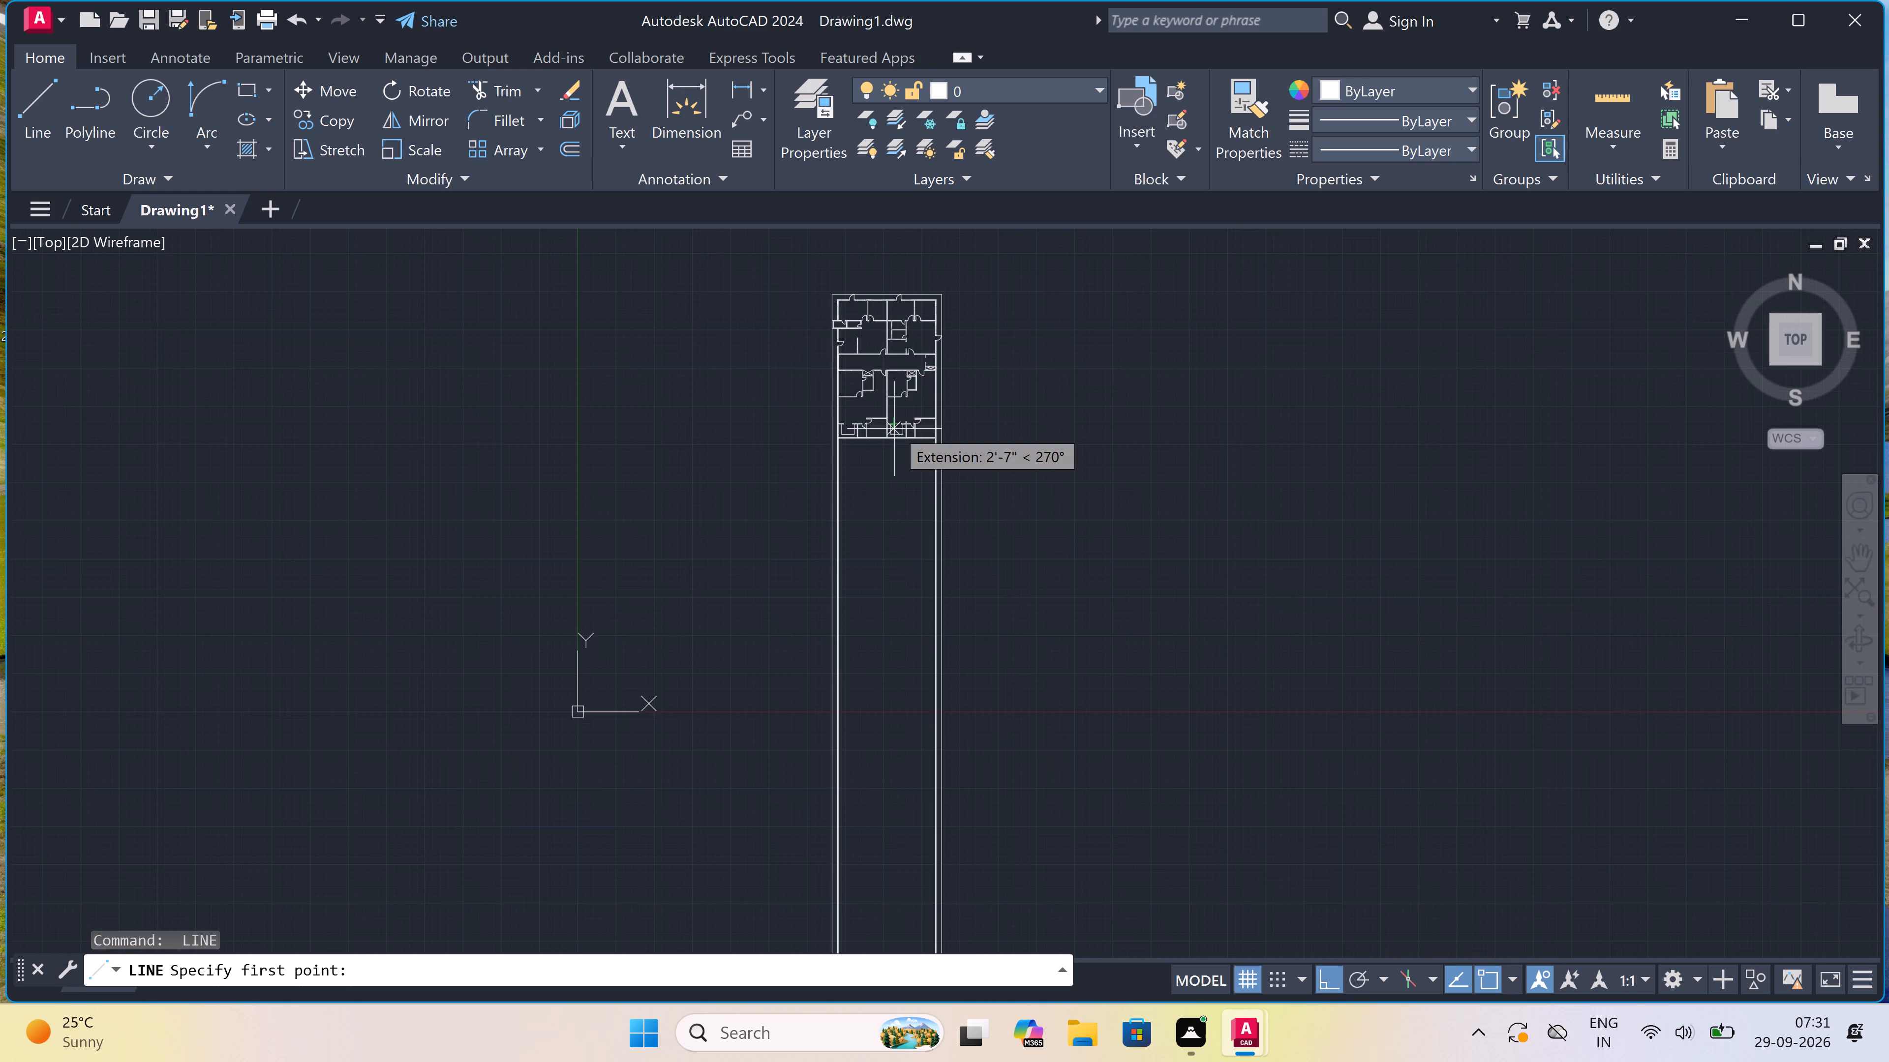
pyautogui.scroll(3, 899, 420)
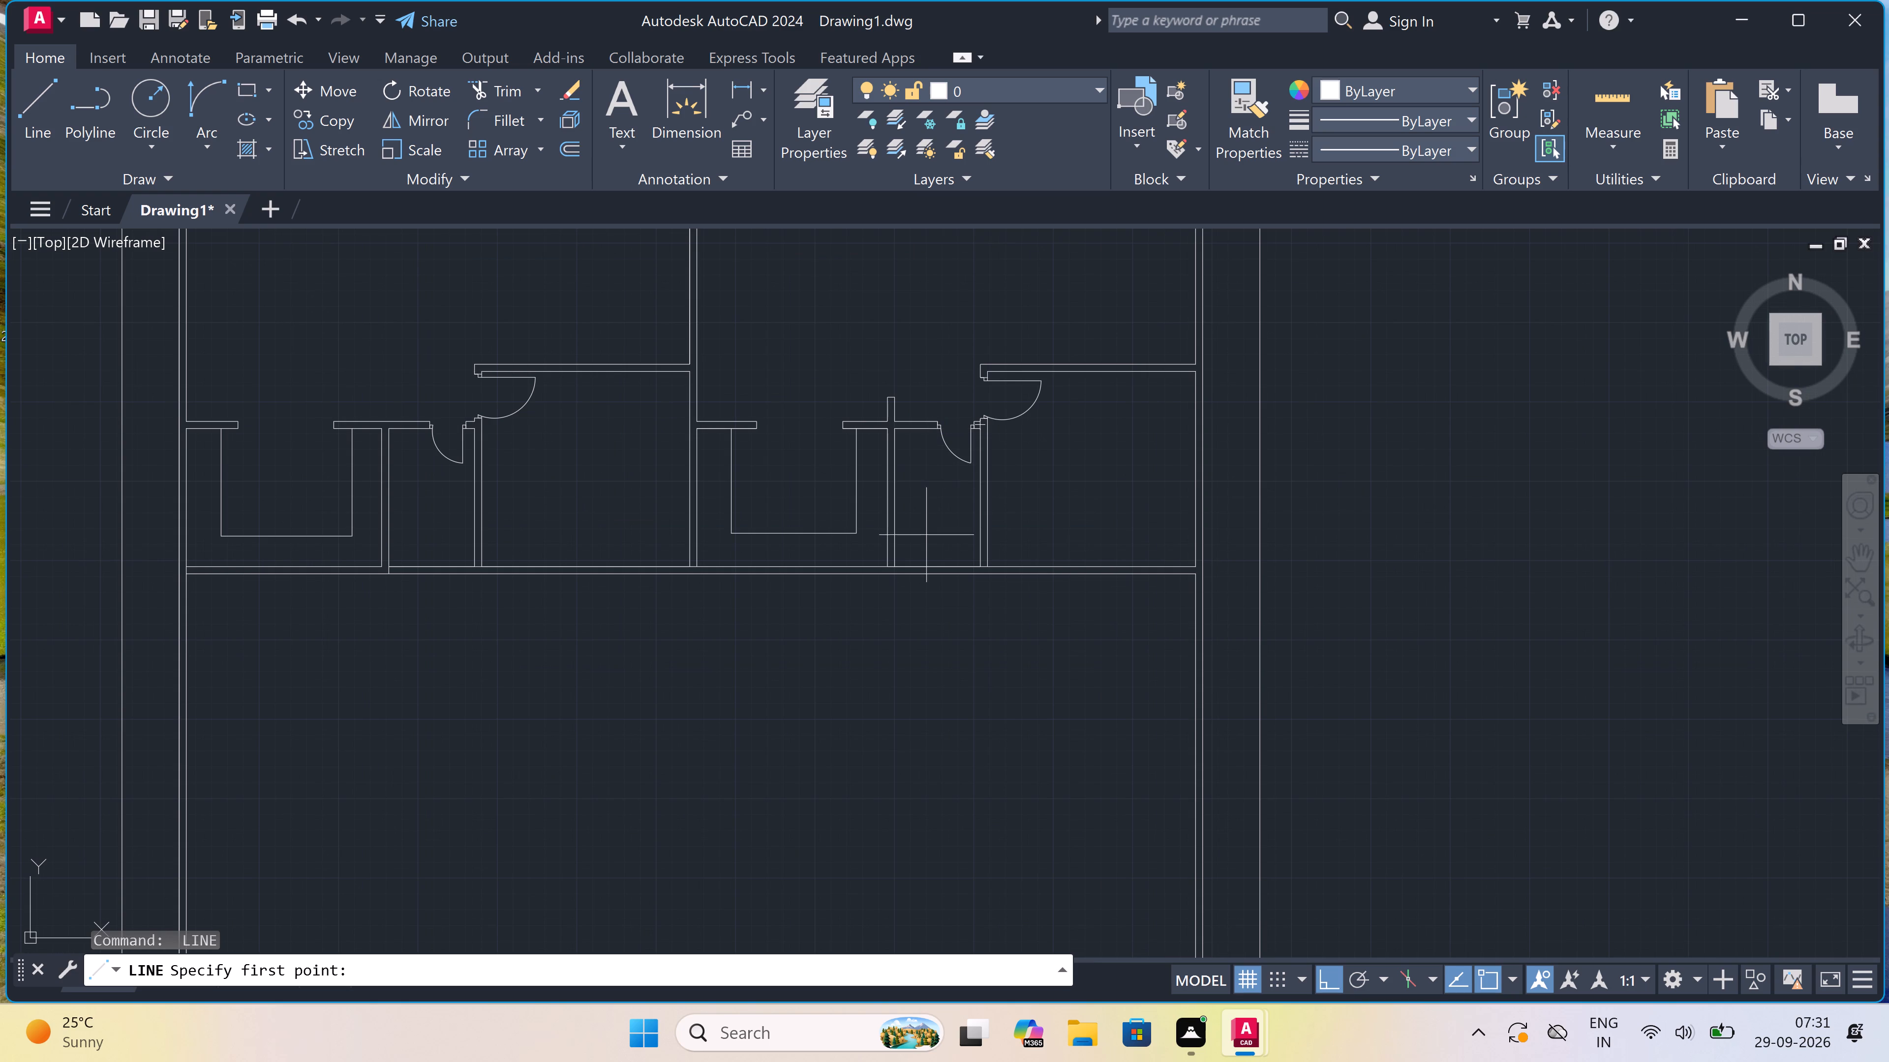
pyautogui.scroll(2, 926, 535)
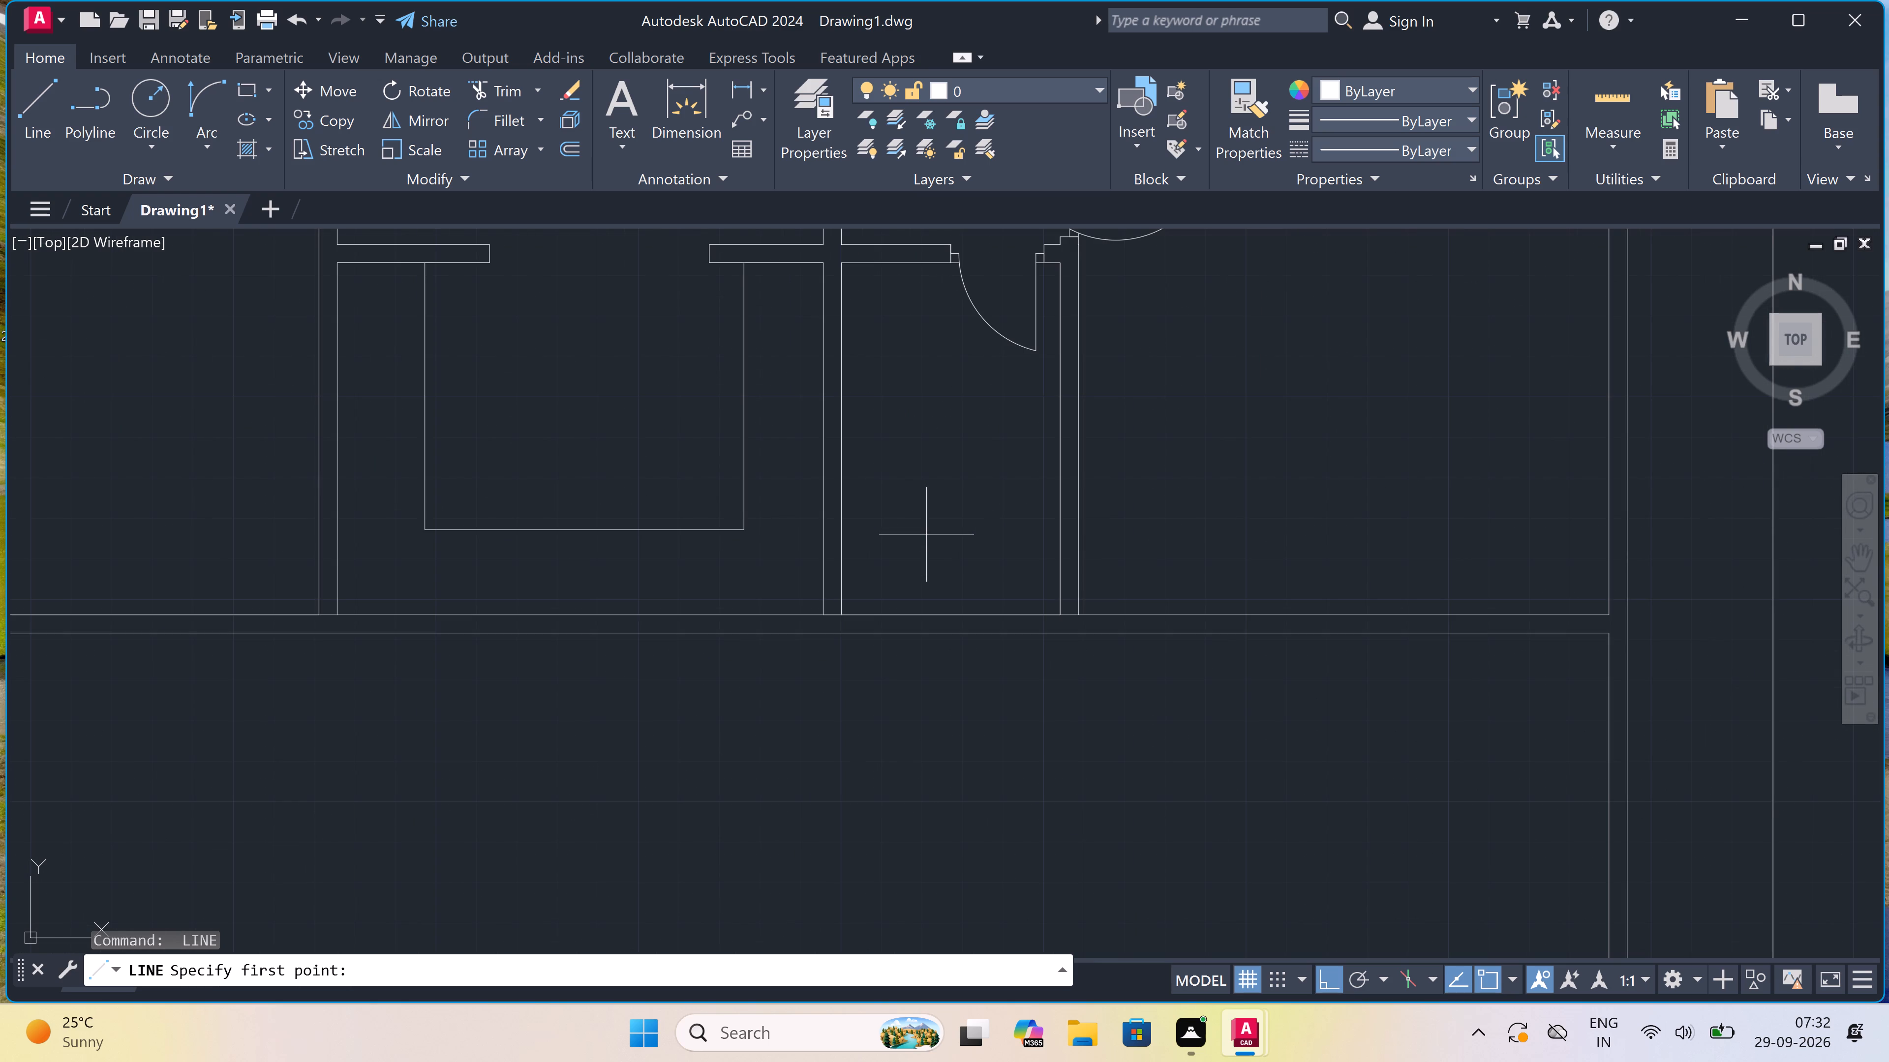
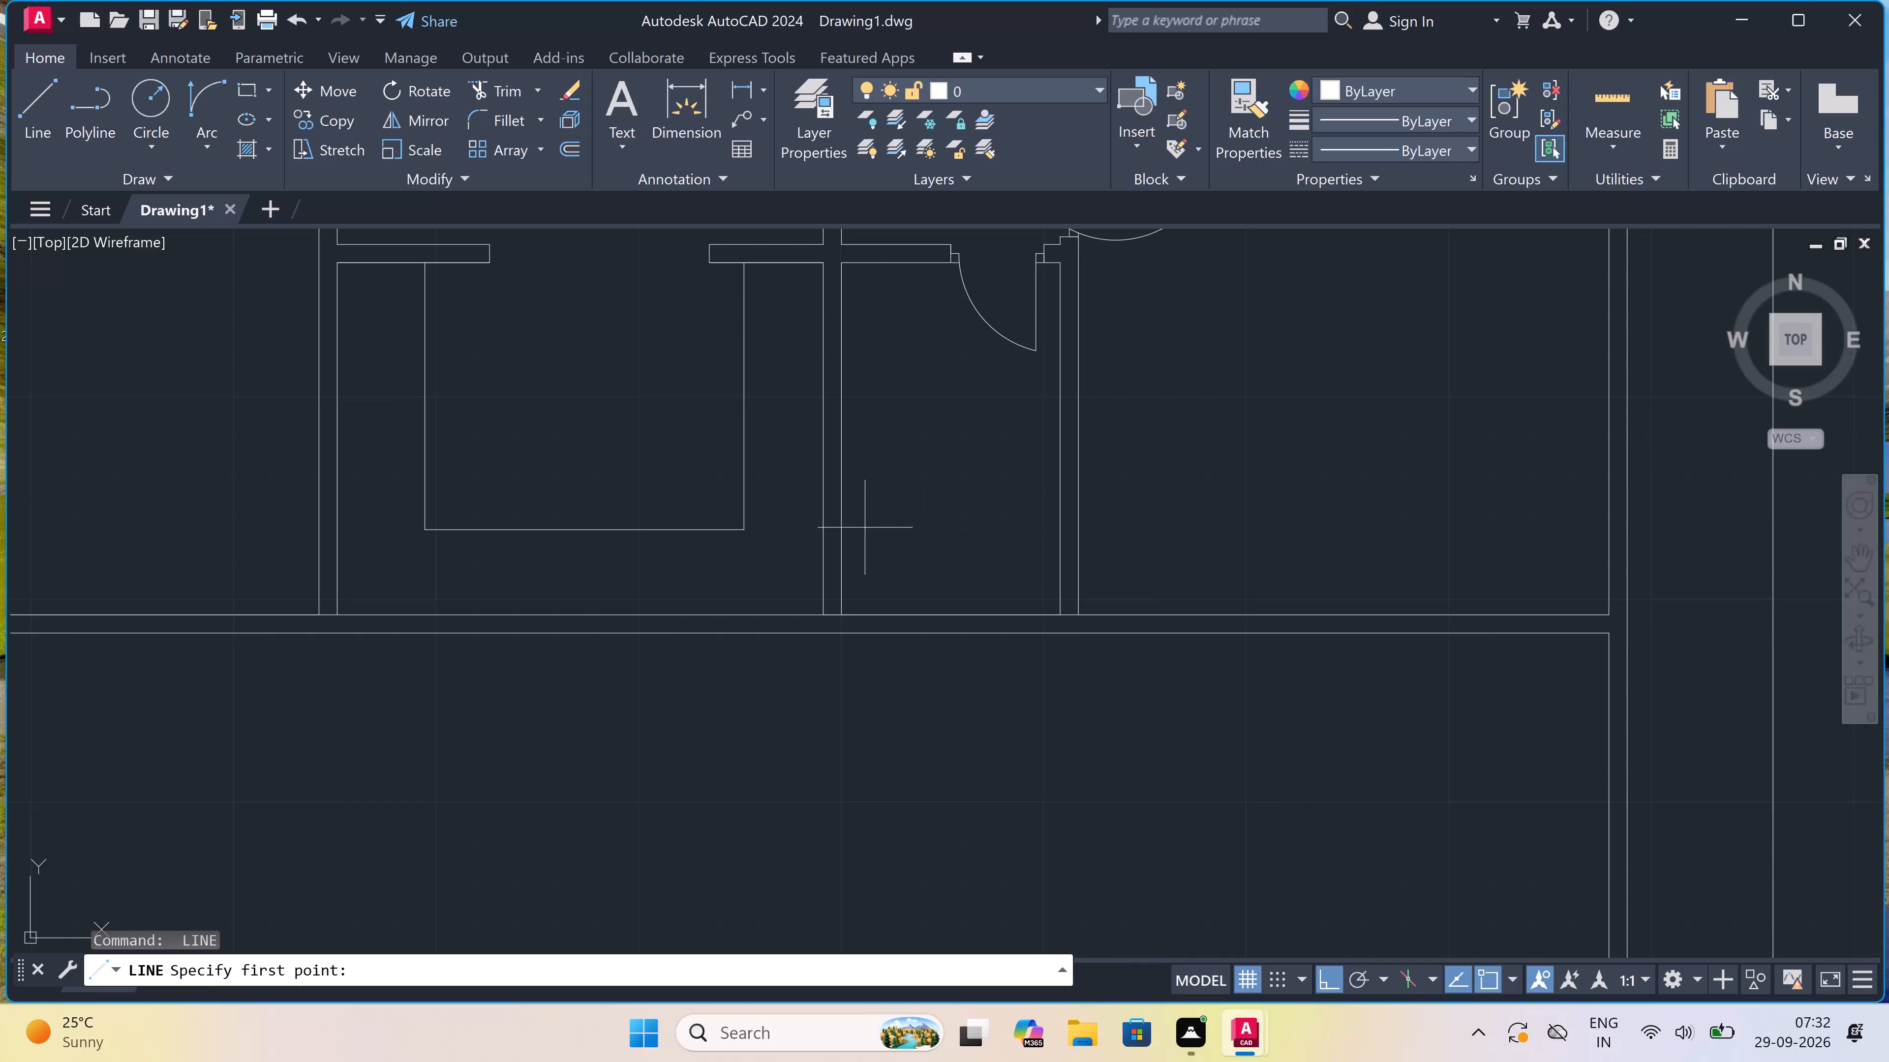
# Draw a 3' wide window across the south wall's thickness, below the three-sided outline in the room east of the central wall.
pyautogui.scroll(-2, 865, 528)
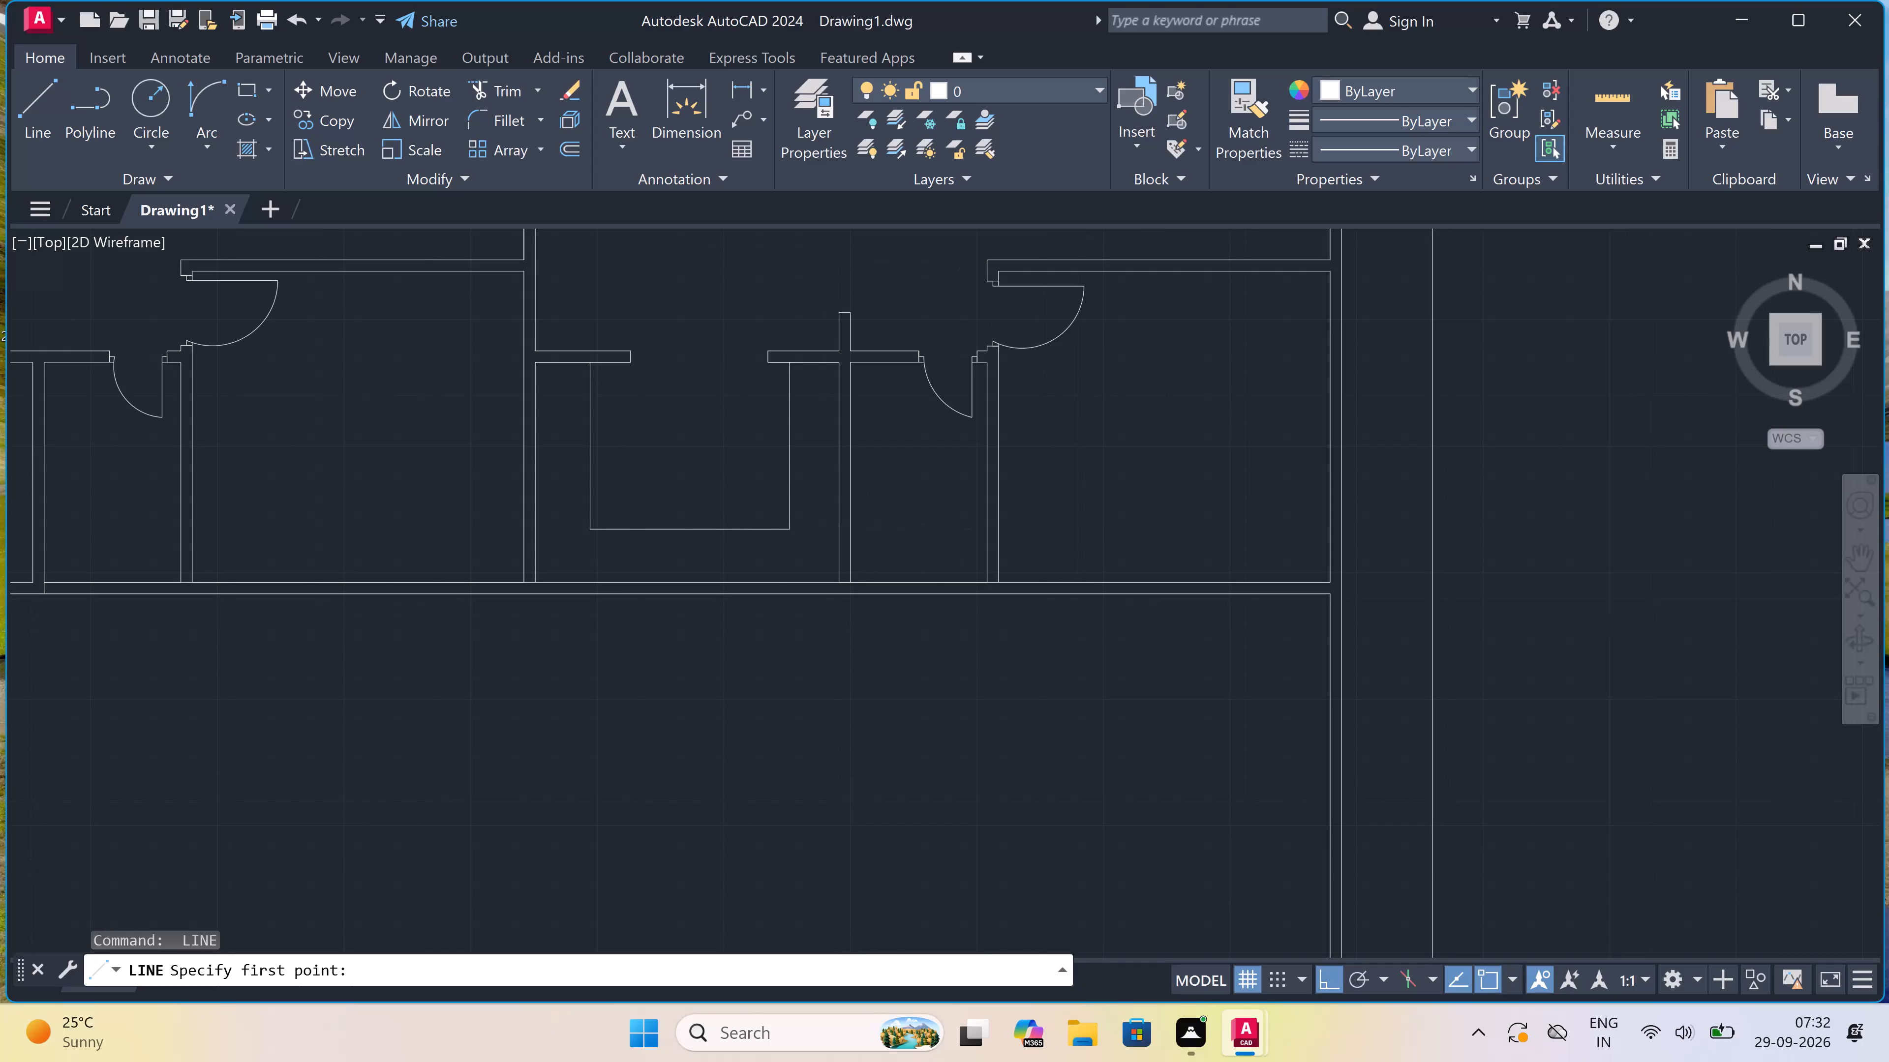
pyautogui.scroll(-1, 865, 528)
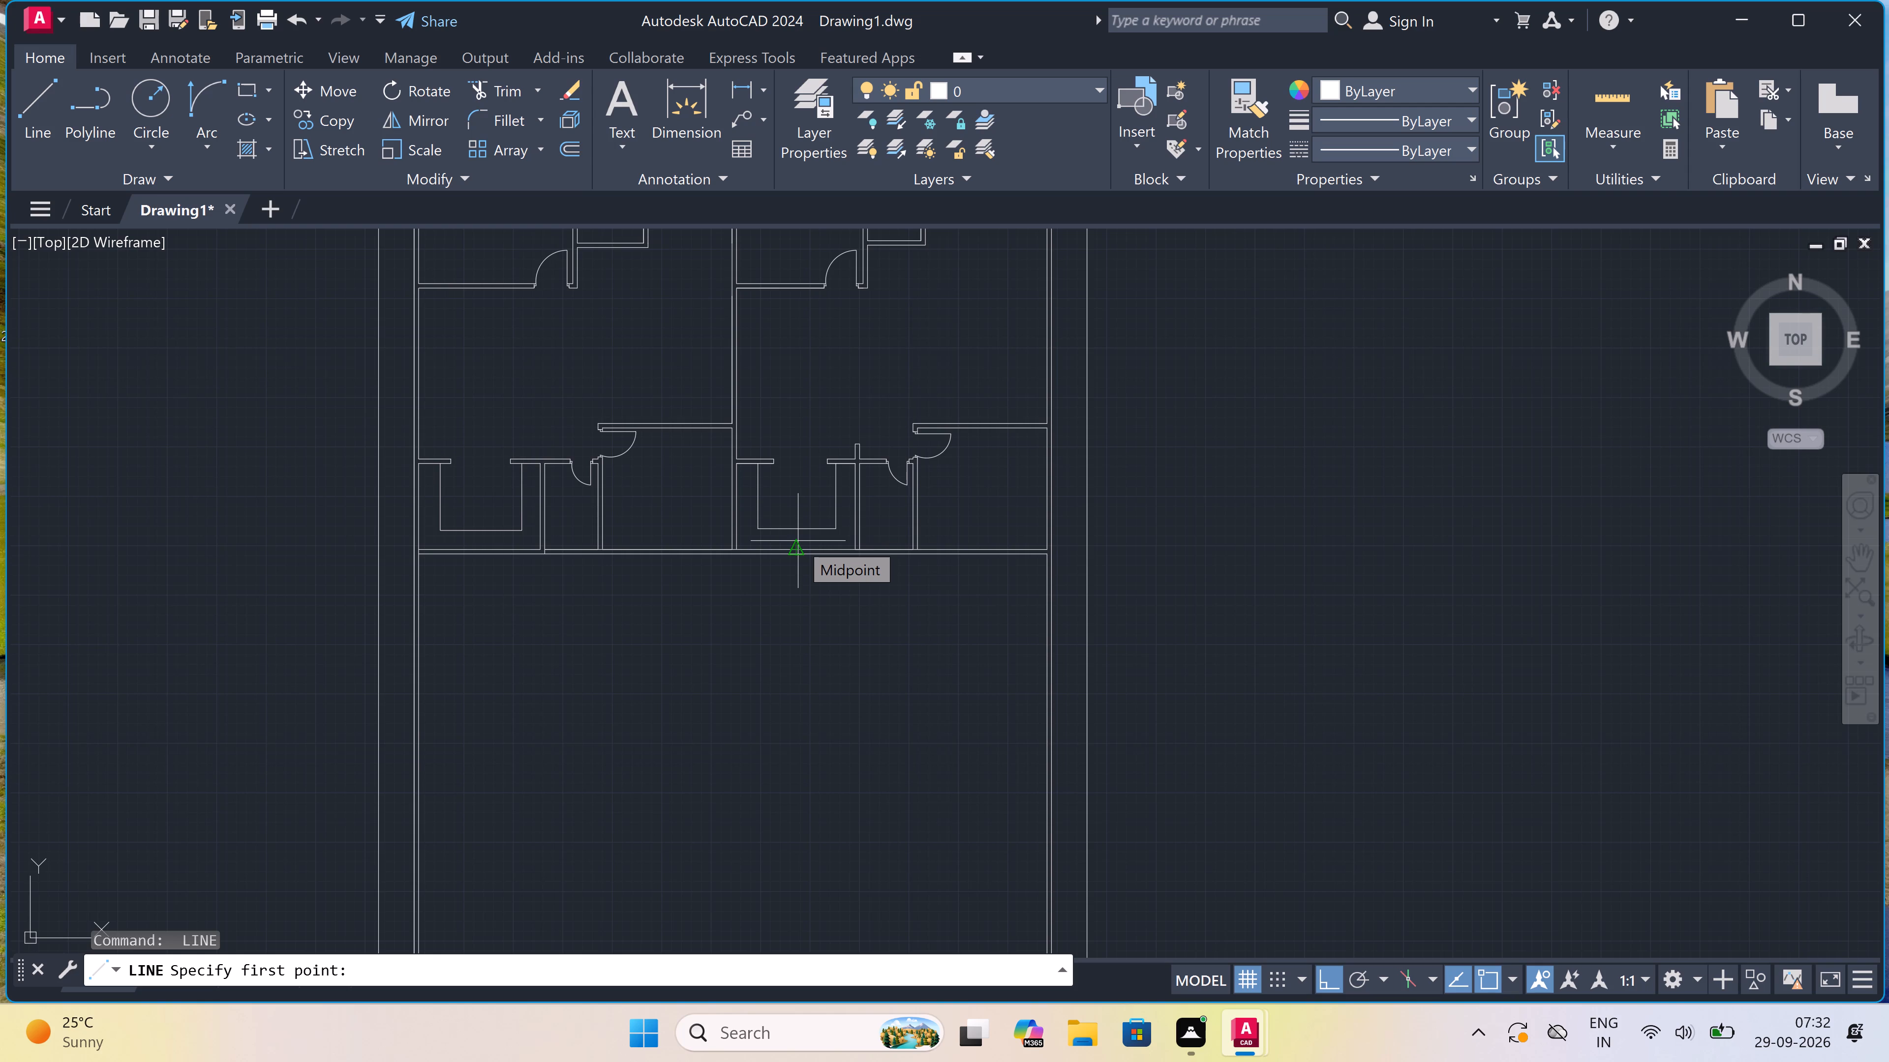
pyautogui.scroll(2, 801, 541)
pyautogui.scroll(1, 745, 564)
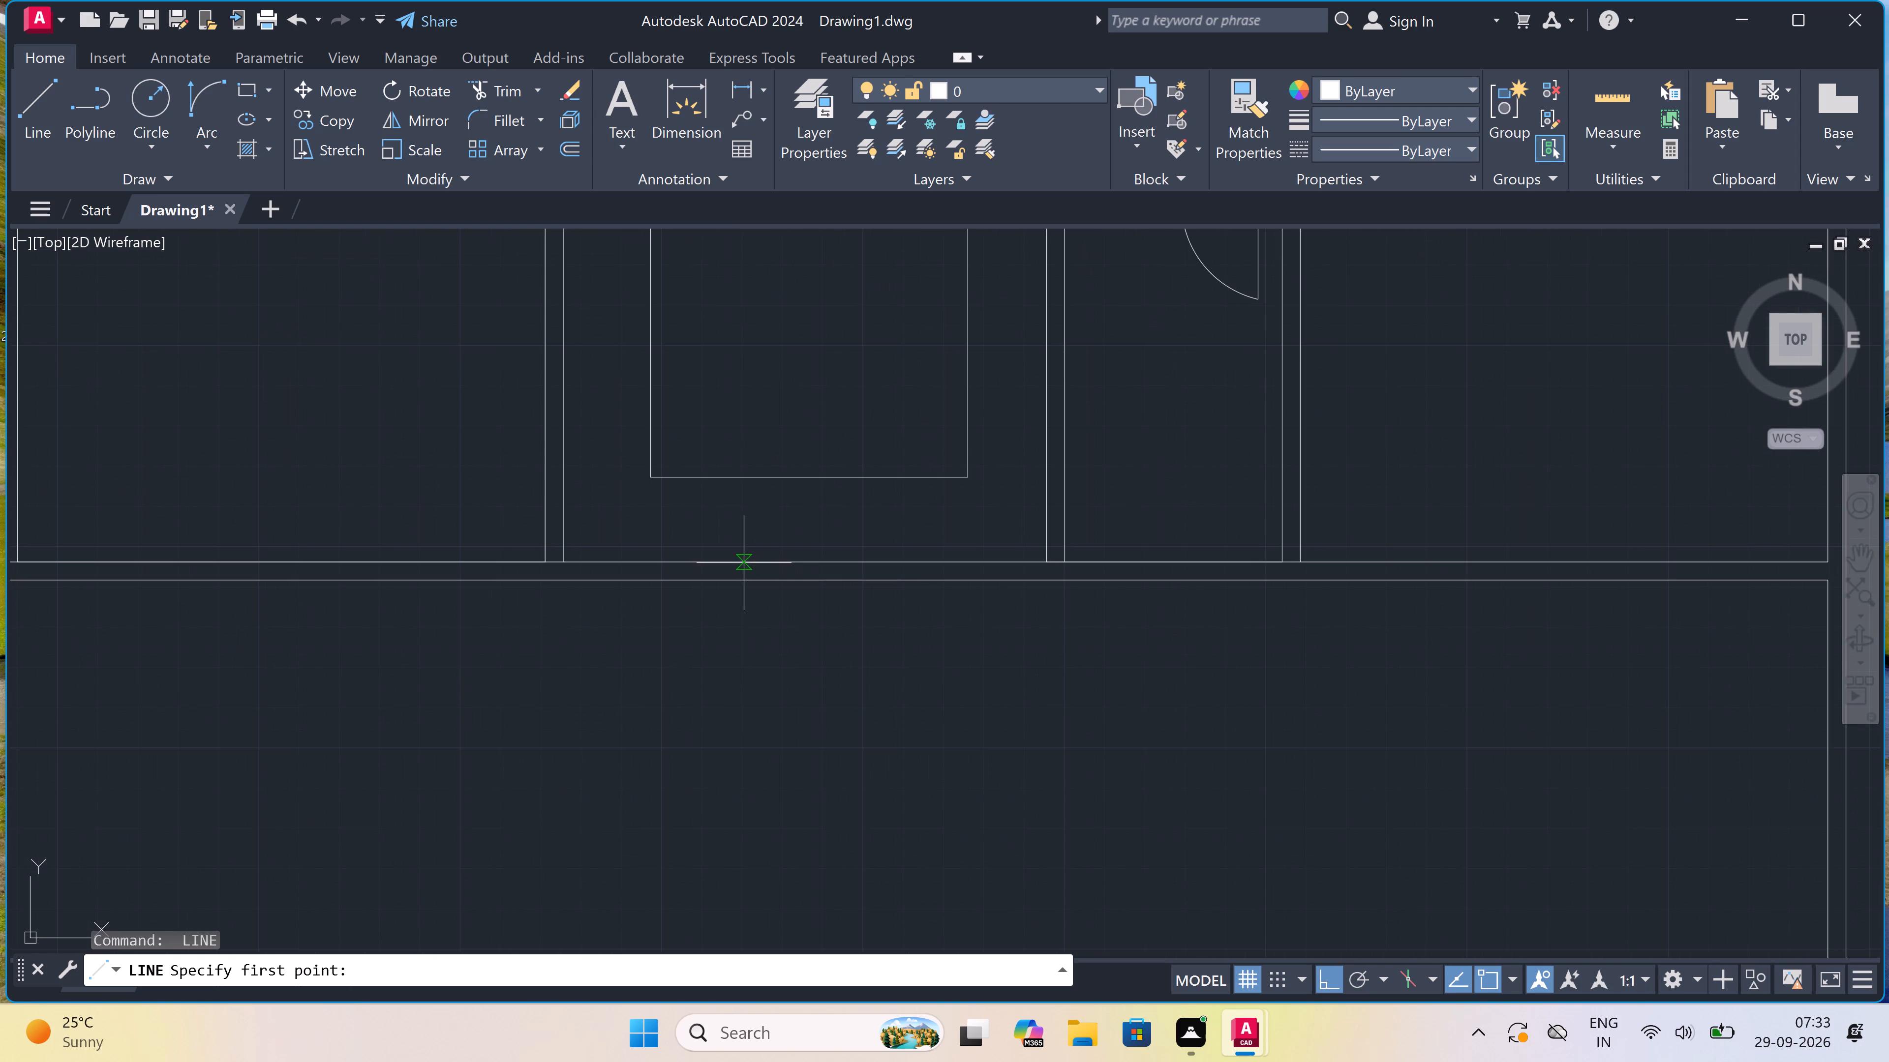
pyautogui.click(729, 563)
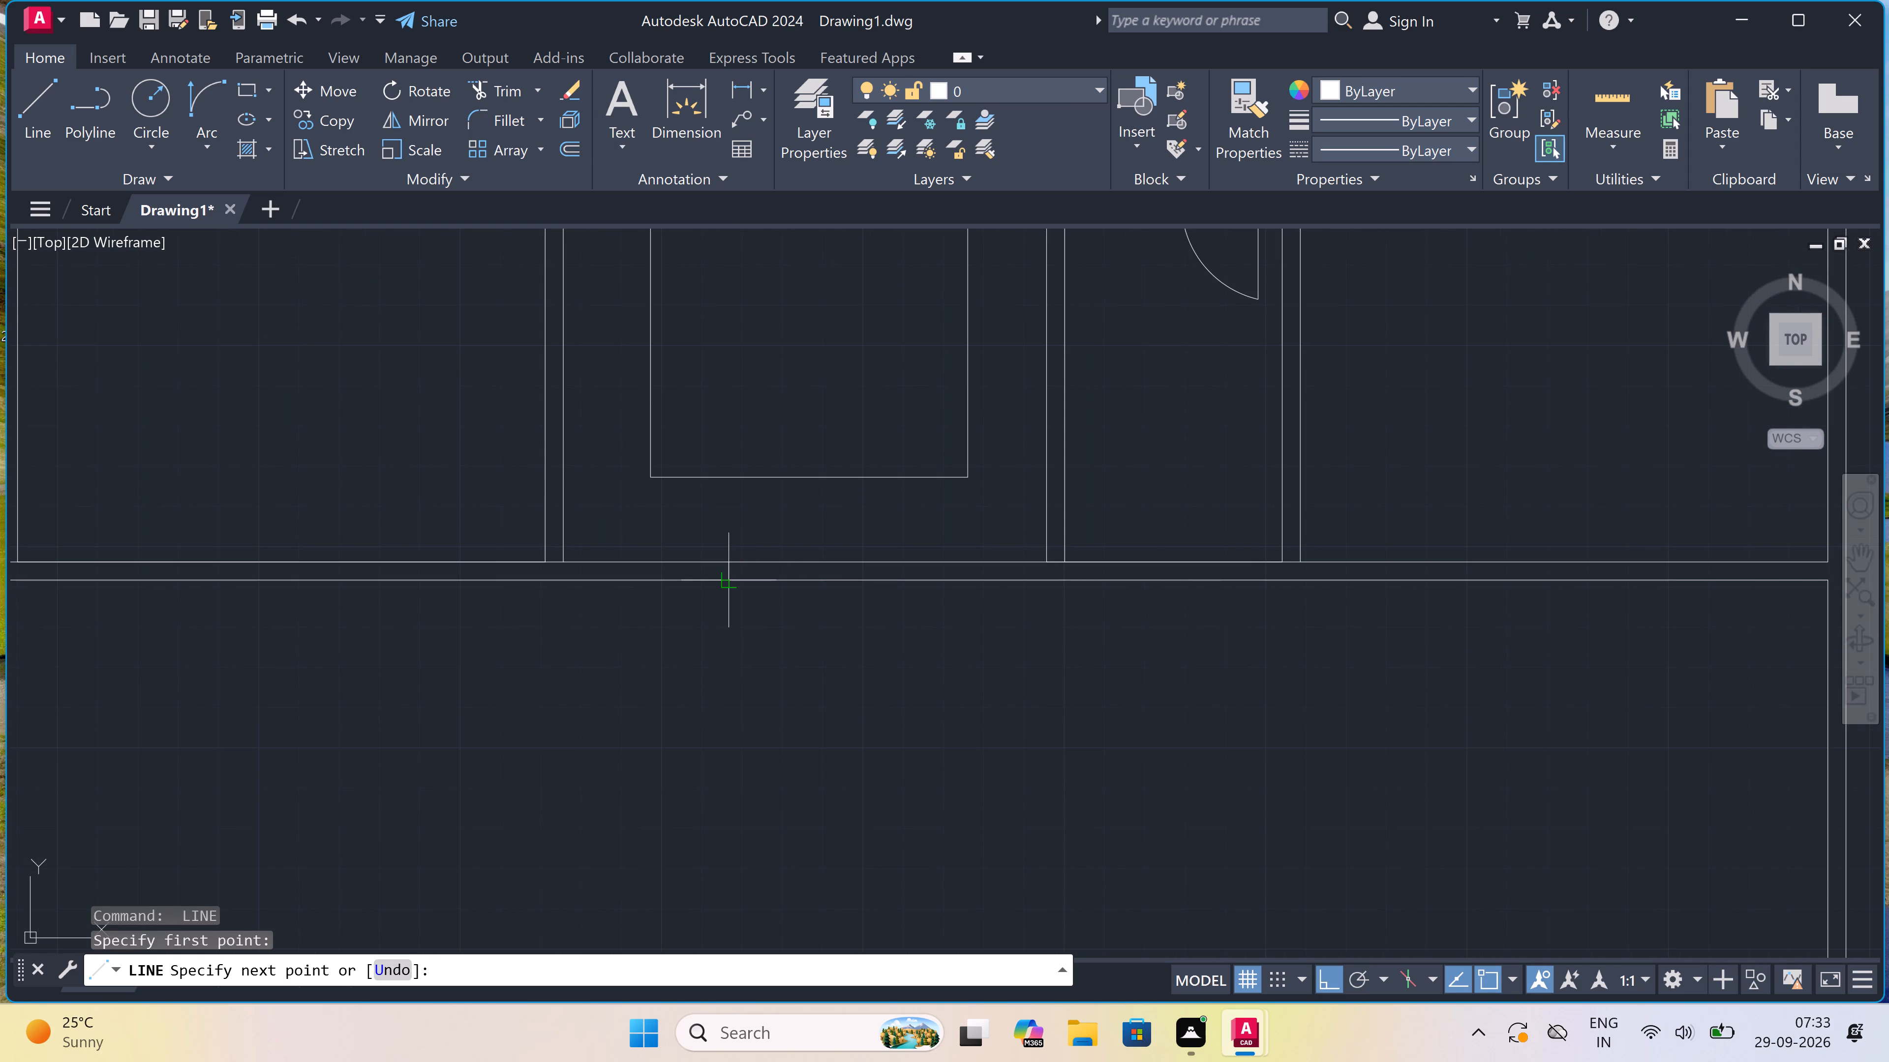
pyautogui.click(722, 579)
pyautogui.scroll(3, 722, 573)
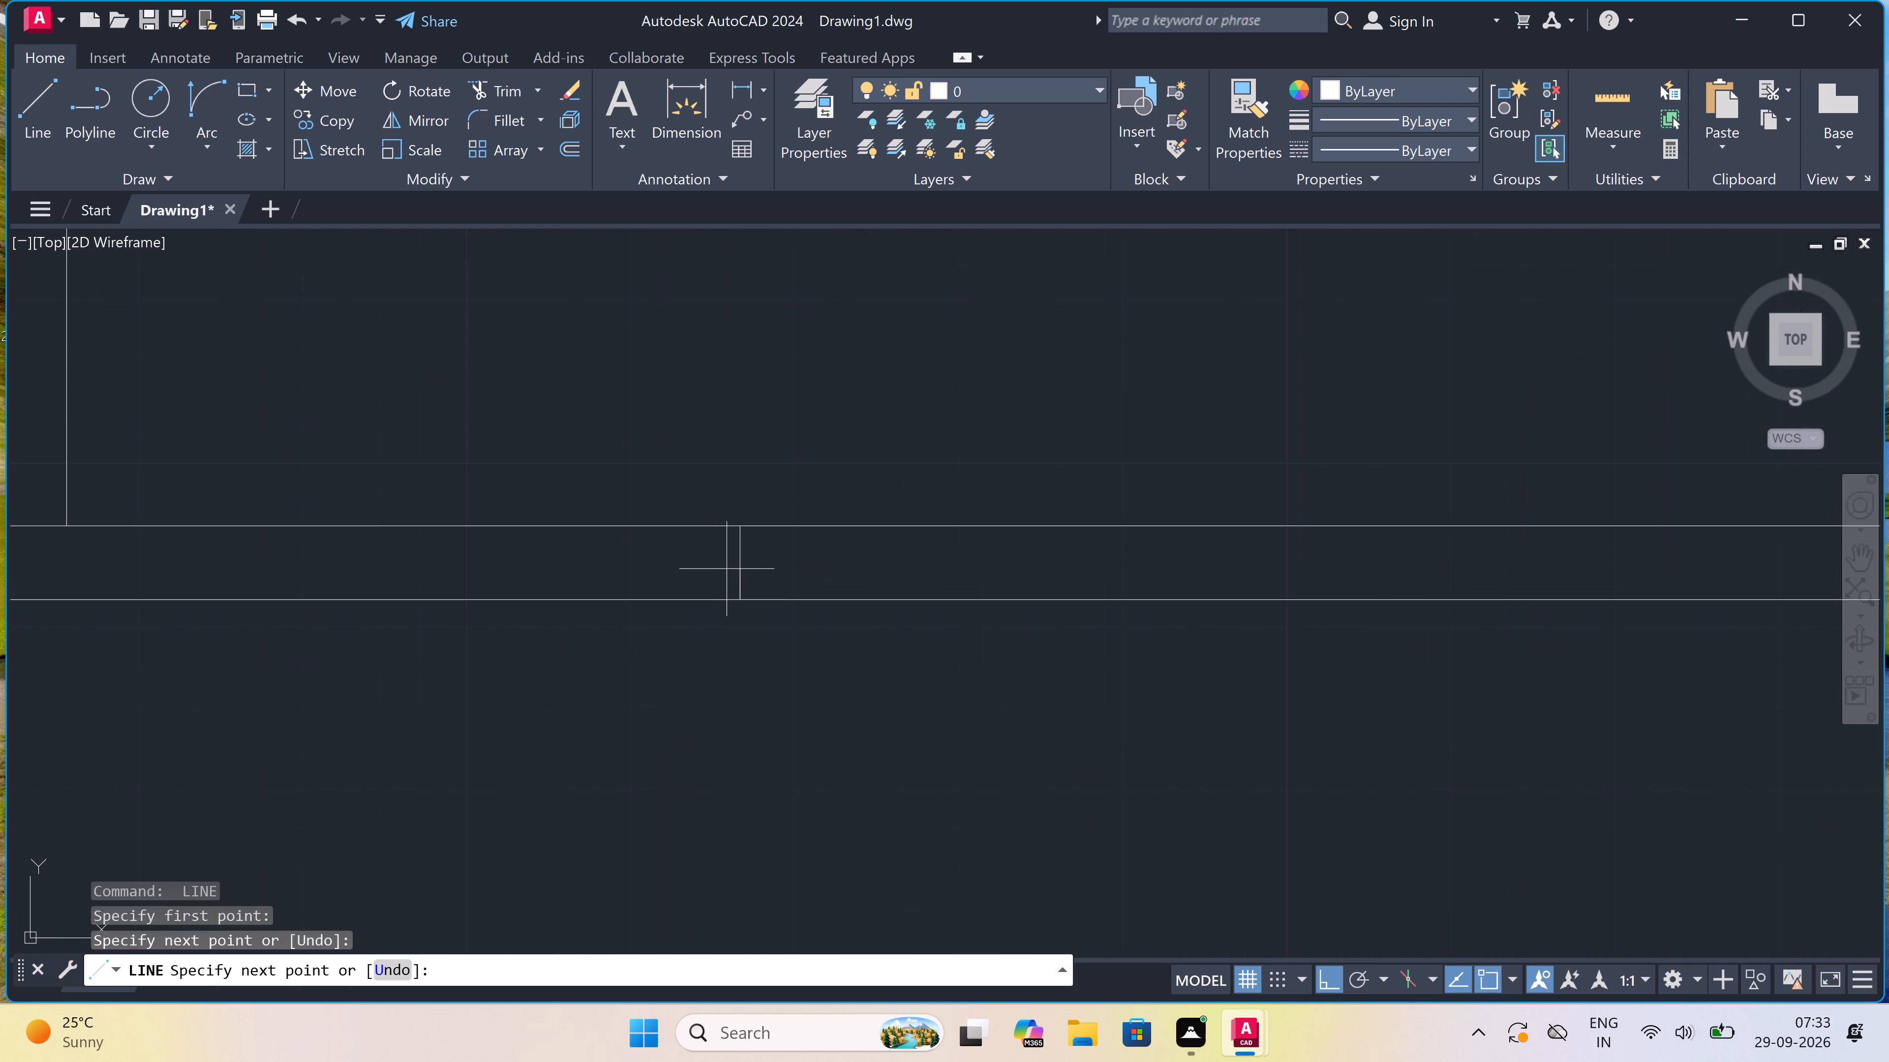
pyautogui.click(732, 564)
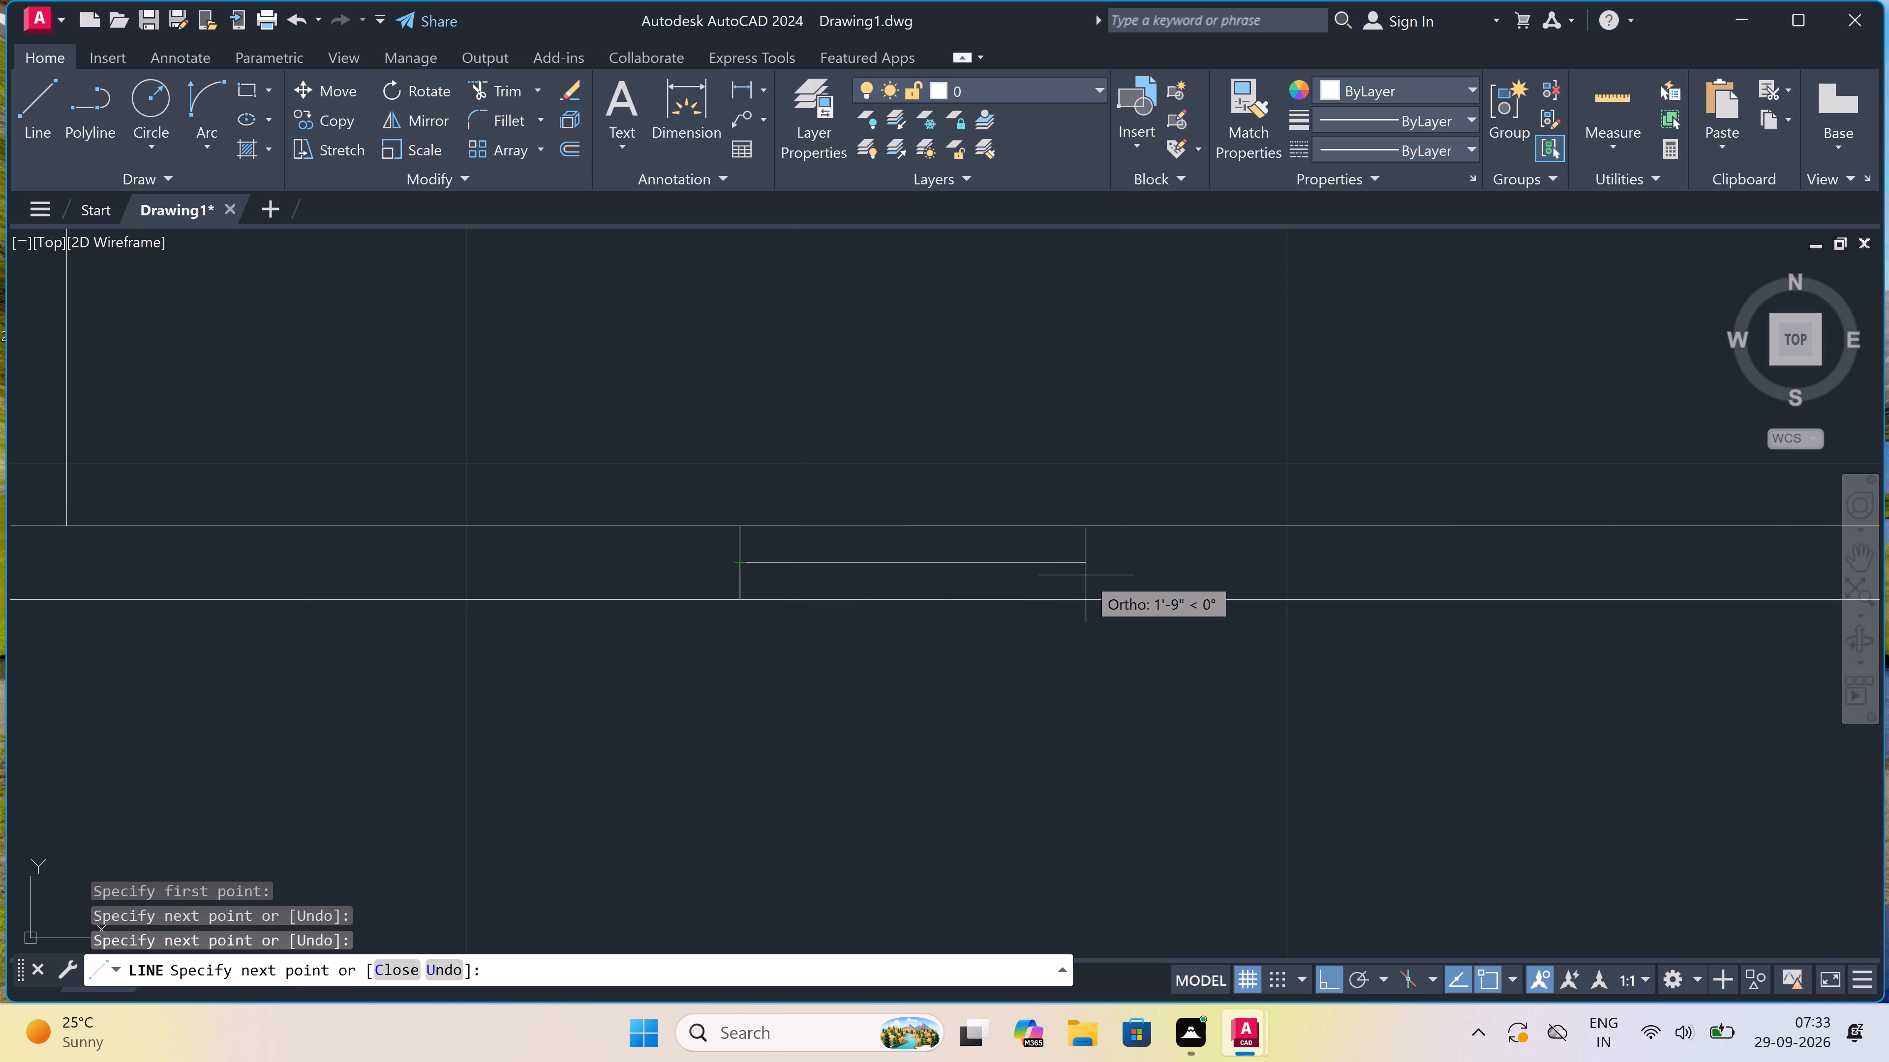
pyautogui.write("3'")
pyautogui.press('space')
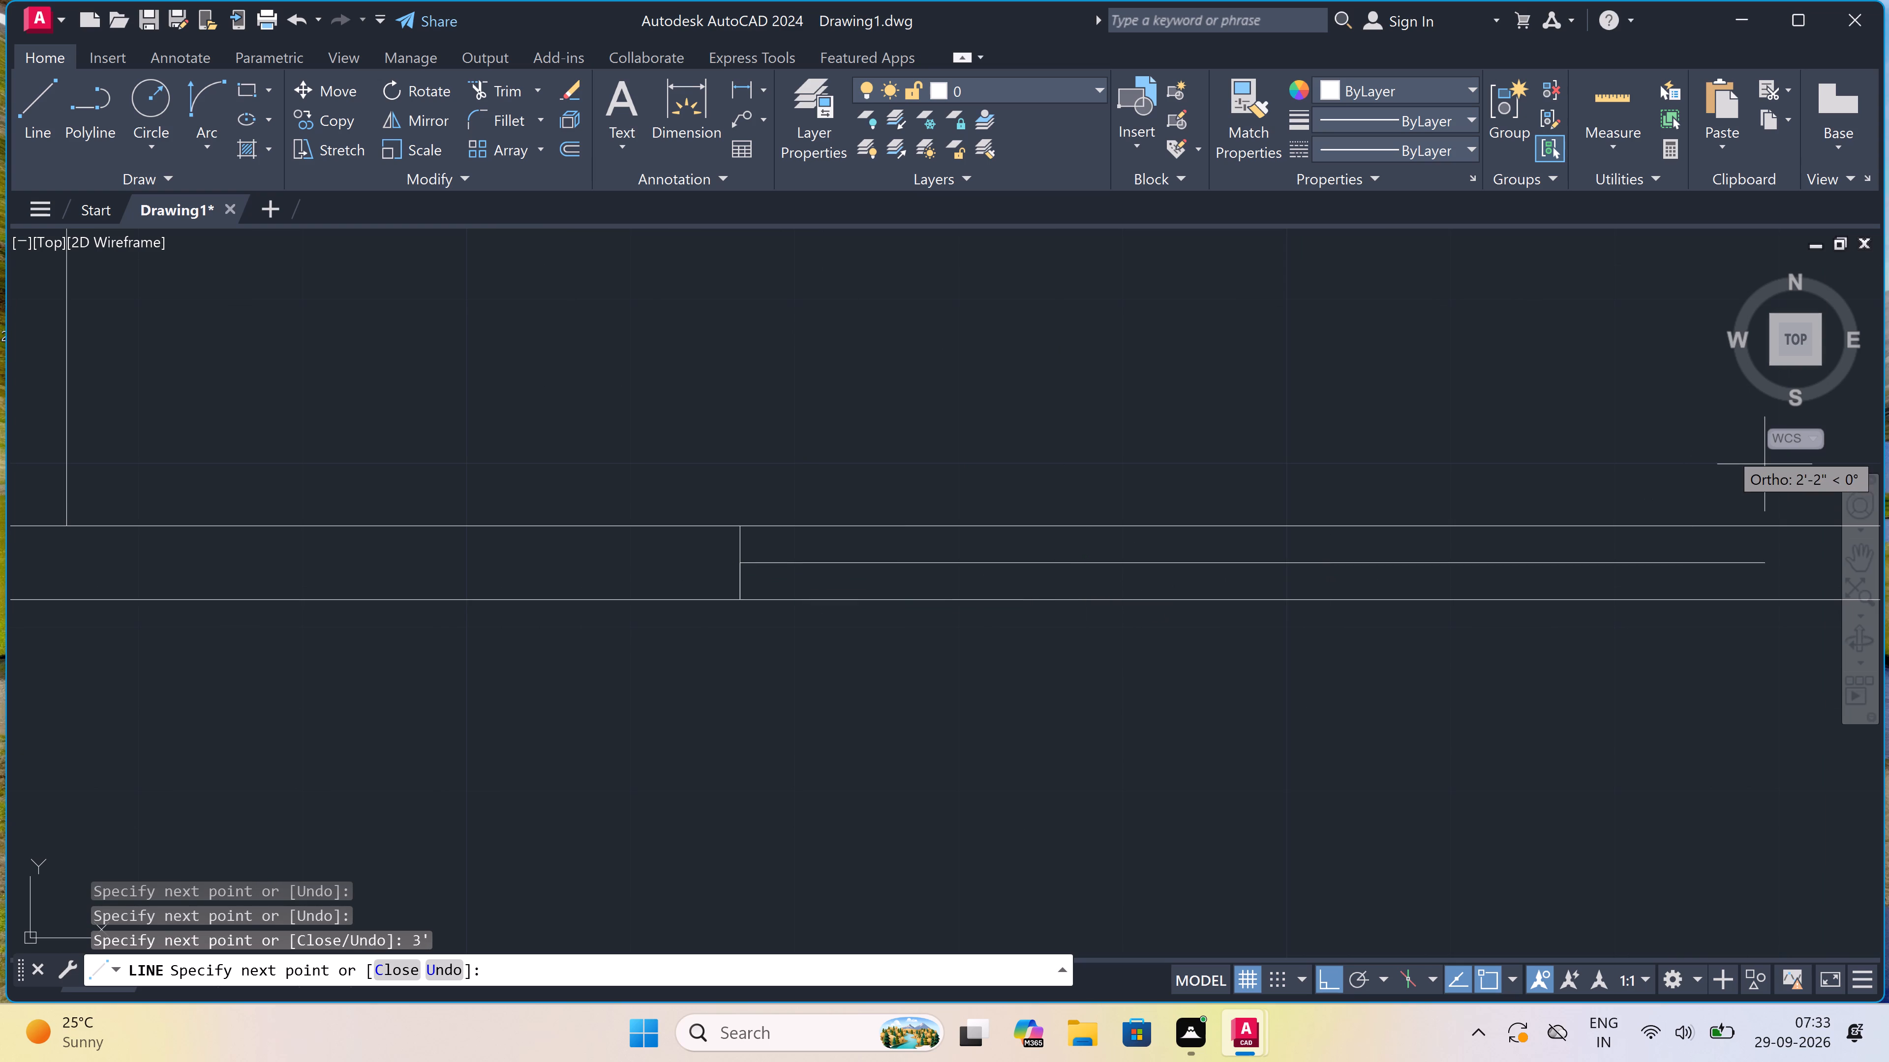
pyautogui.click(1325, 520)
pyautogui.click(1330, 592)
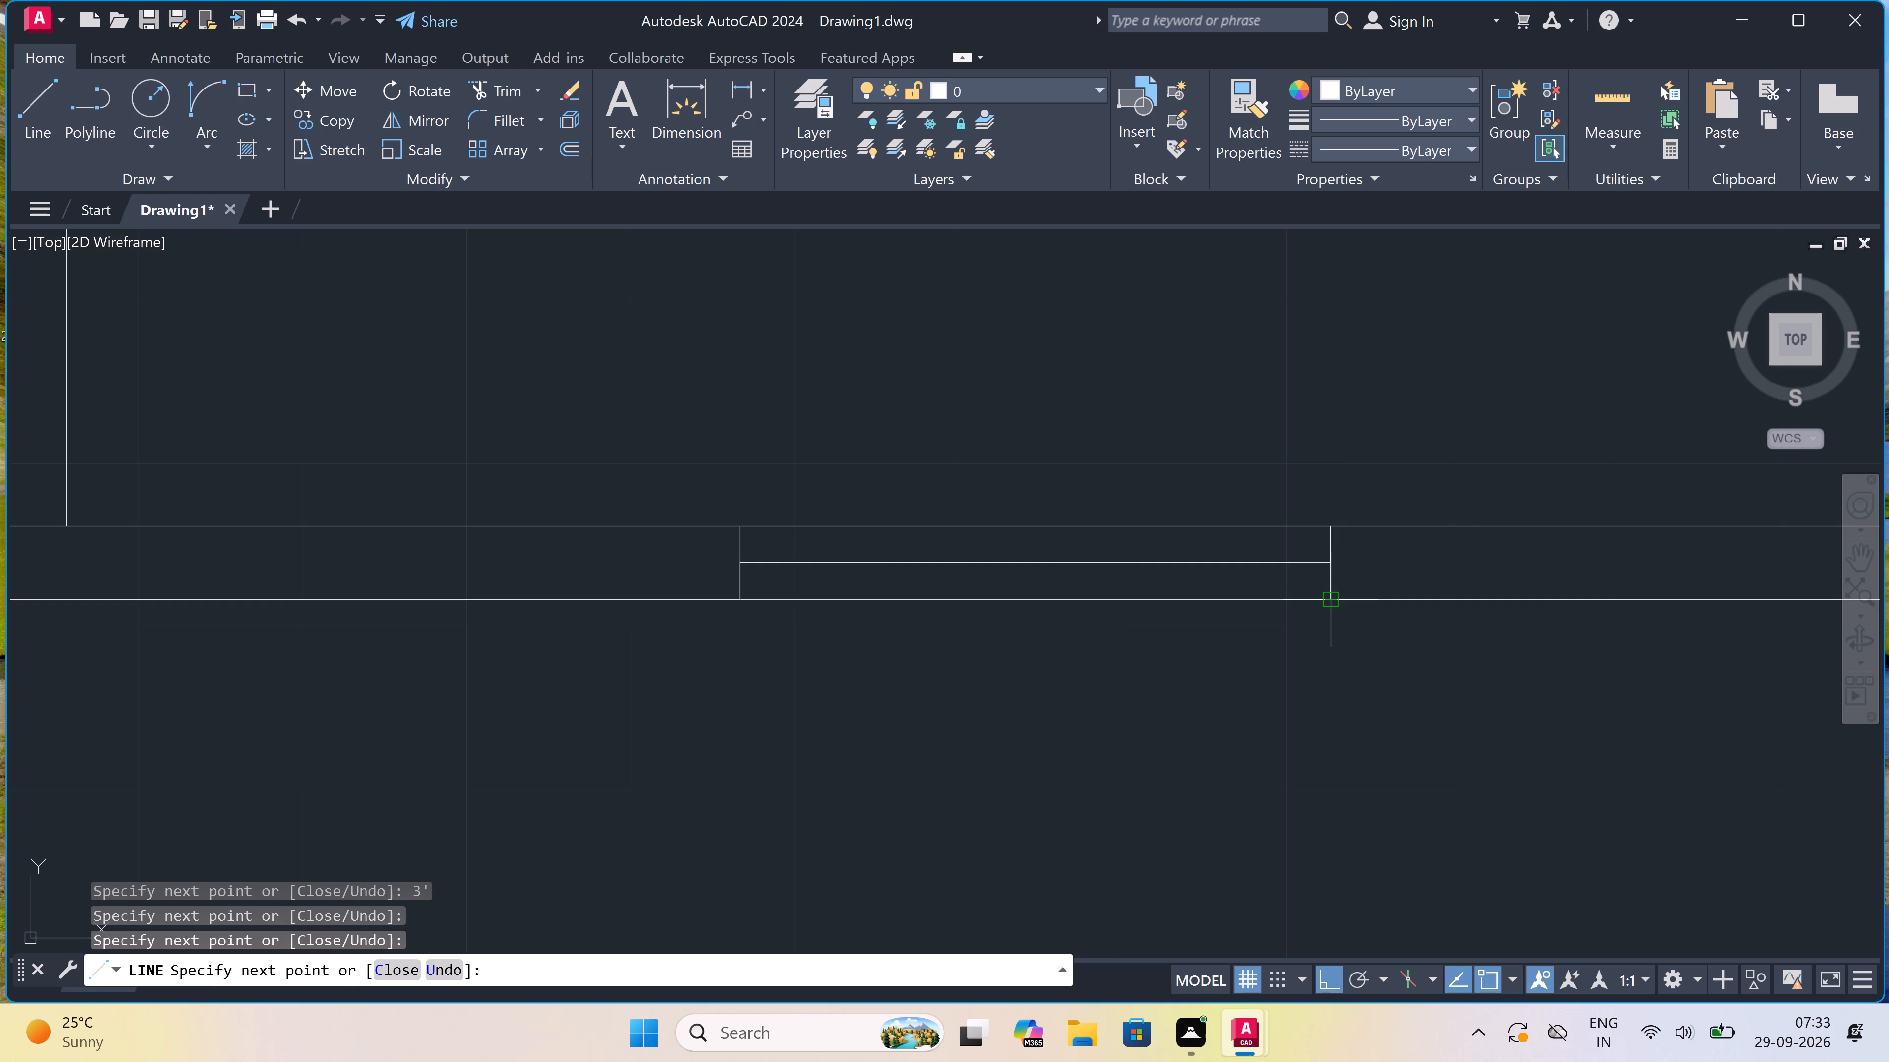
pyautogui.press('Escape')
# Draw a 2' wide window in the south wall of the small room just east of the outlined room.
pyautogui.press('space')
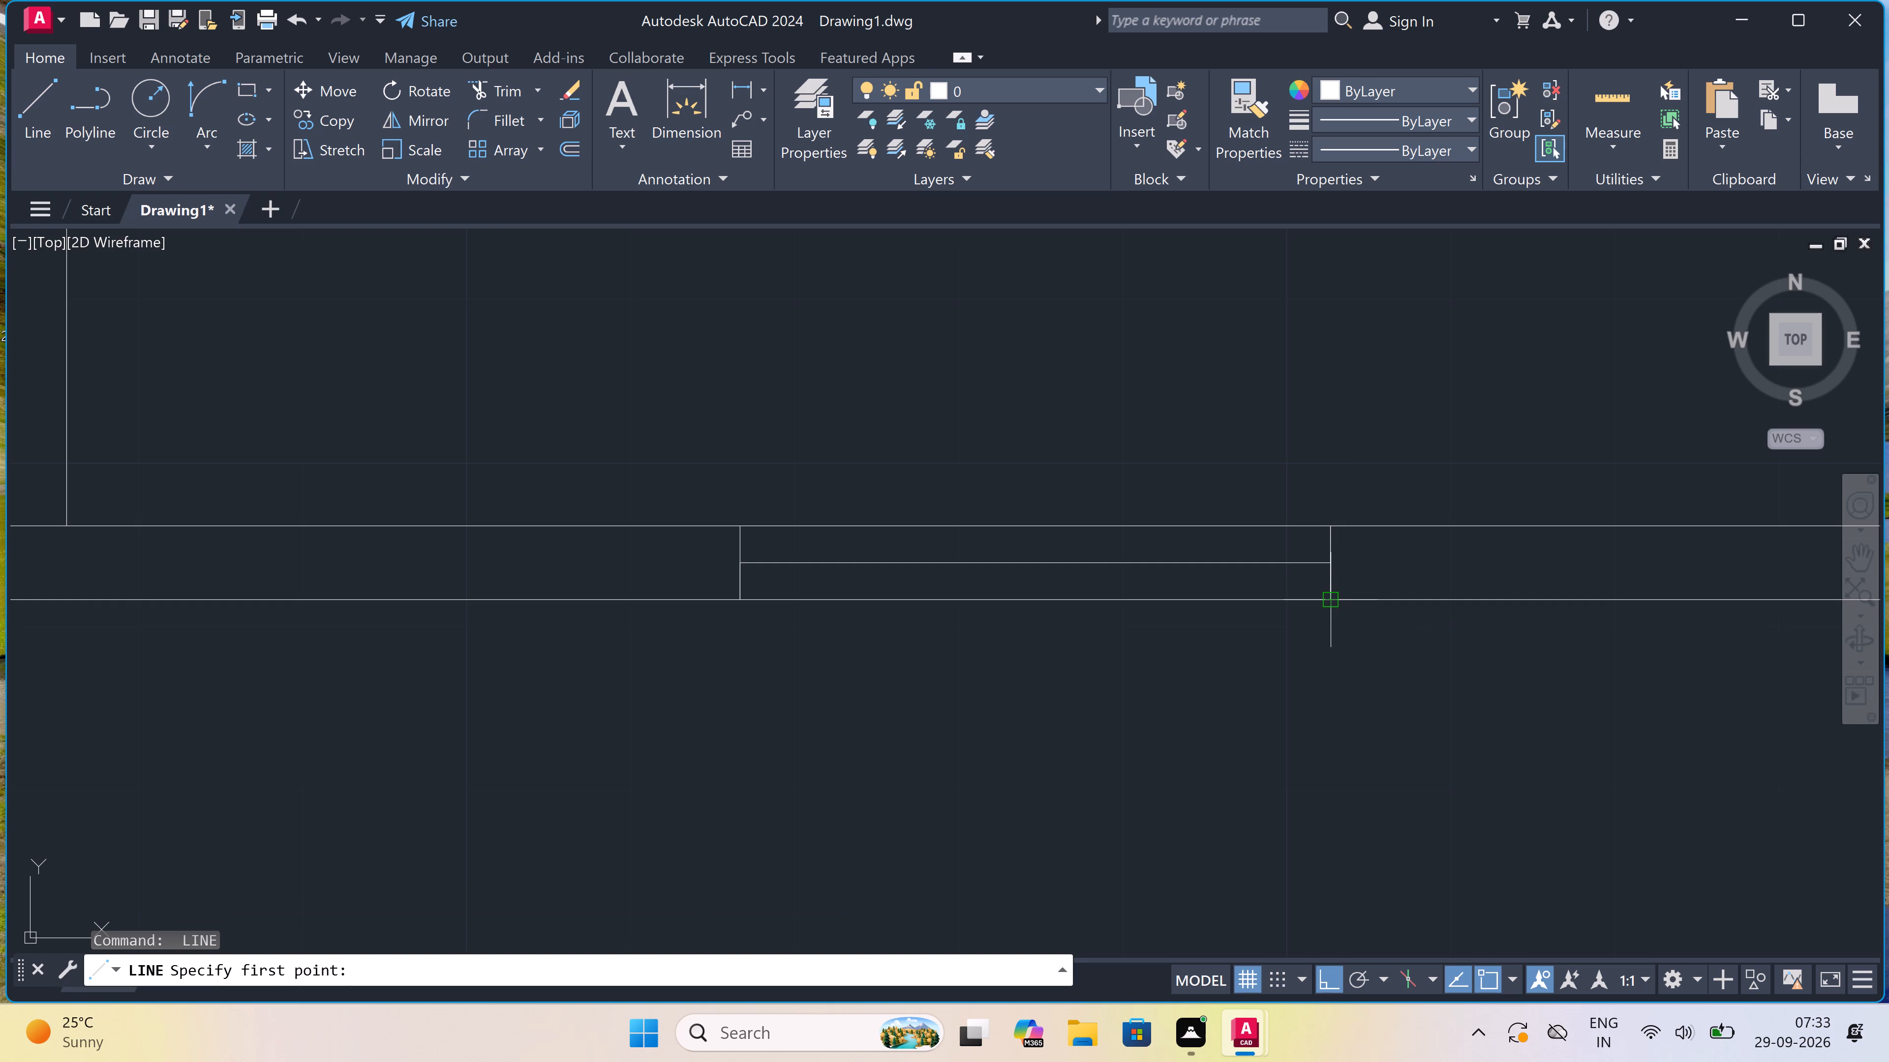
pyautogui.scroll(-5, 895, 621)
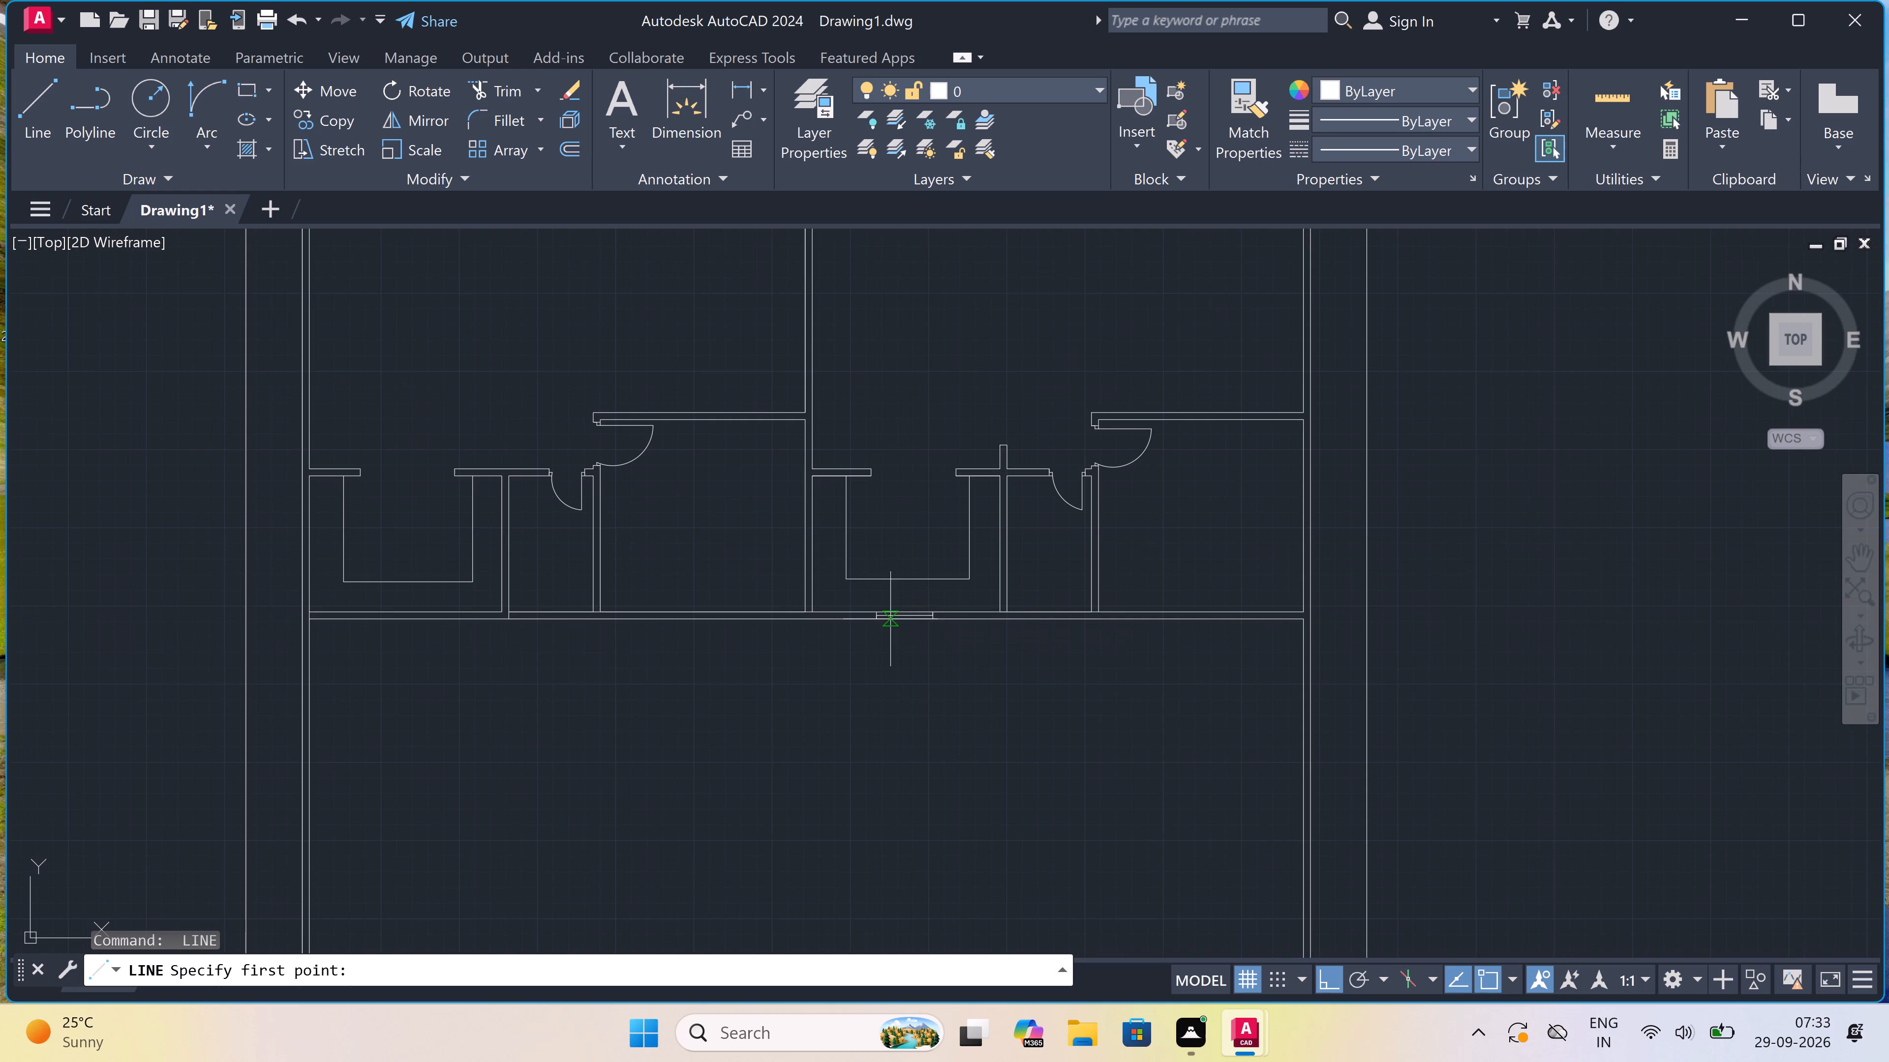
pyautogui.scroll(4, 1070, 602)
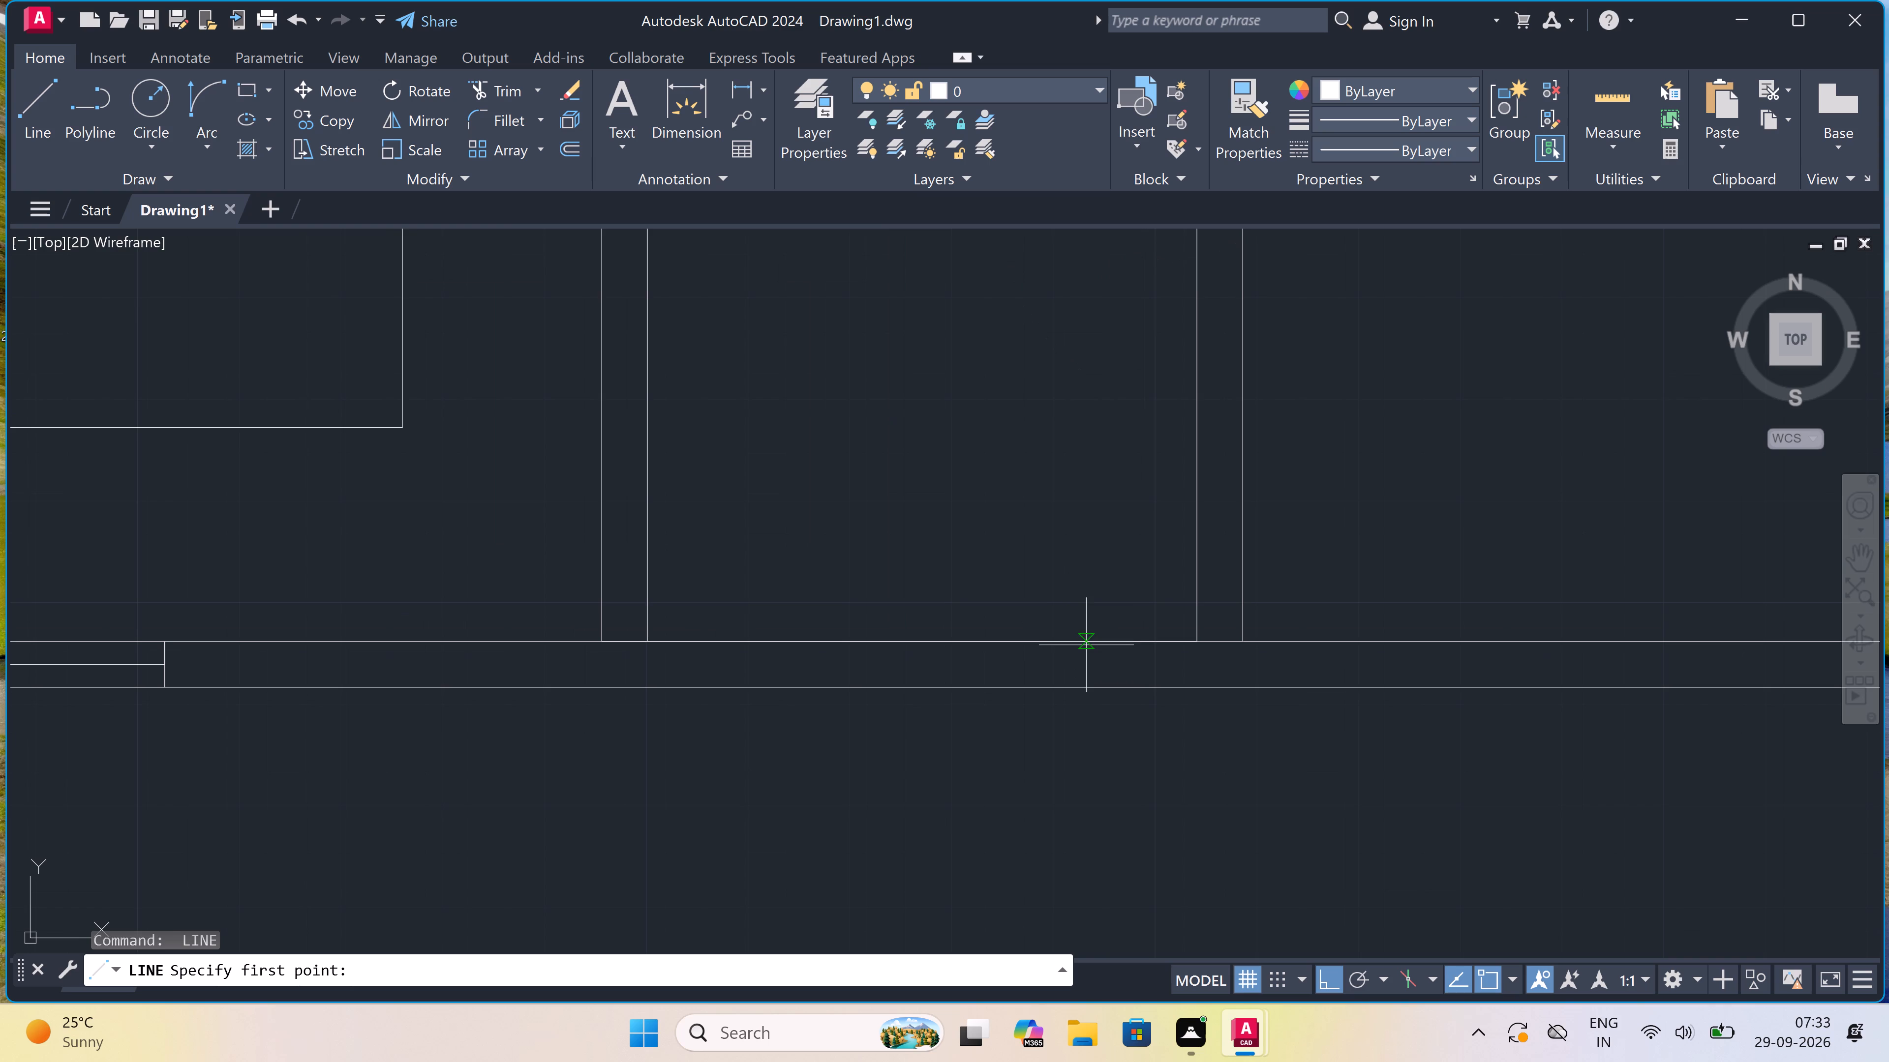
pyautogui.click(1086, 645)
pyautogui.click(1084, 680)
pyautogui.click(1085, 659)
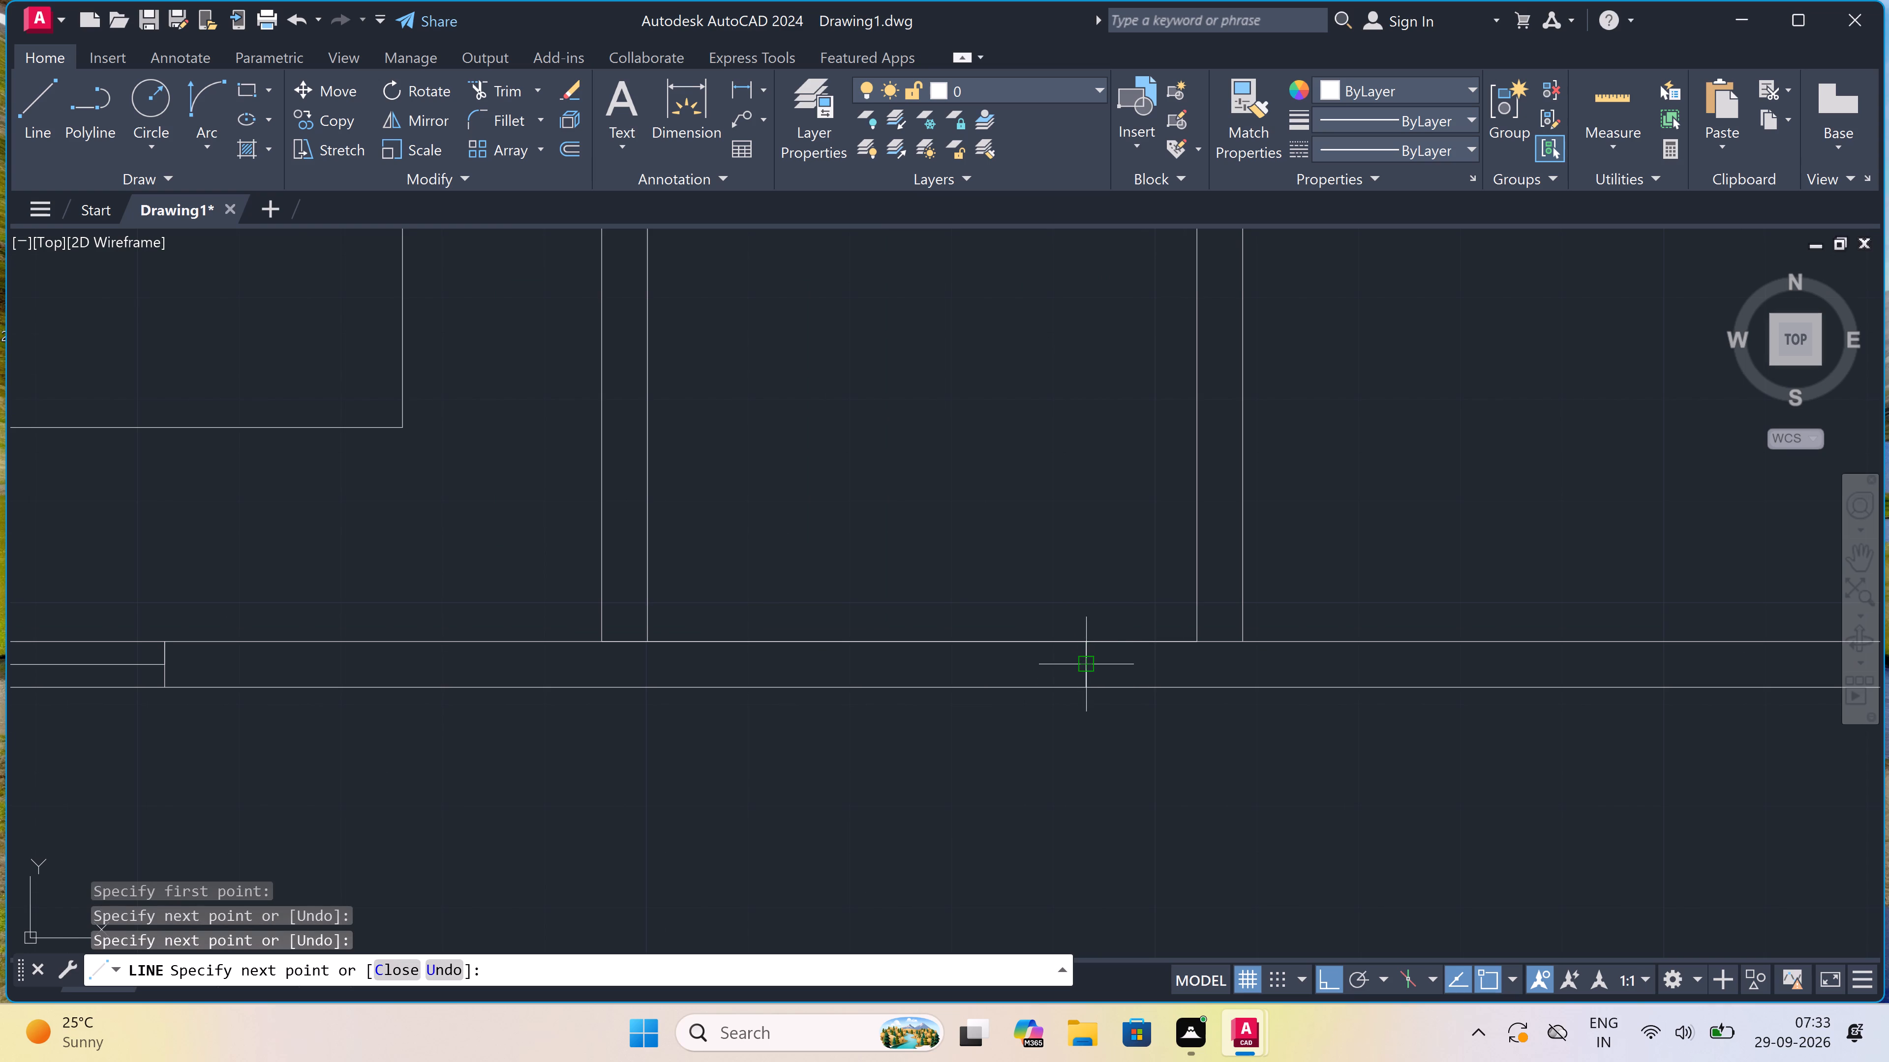
pyautogui.press('2')
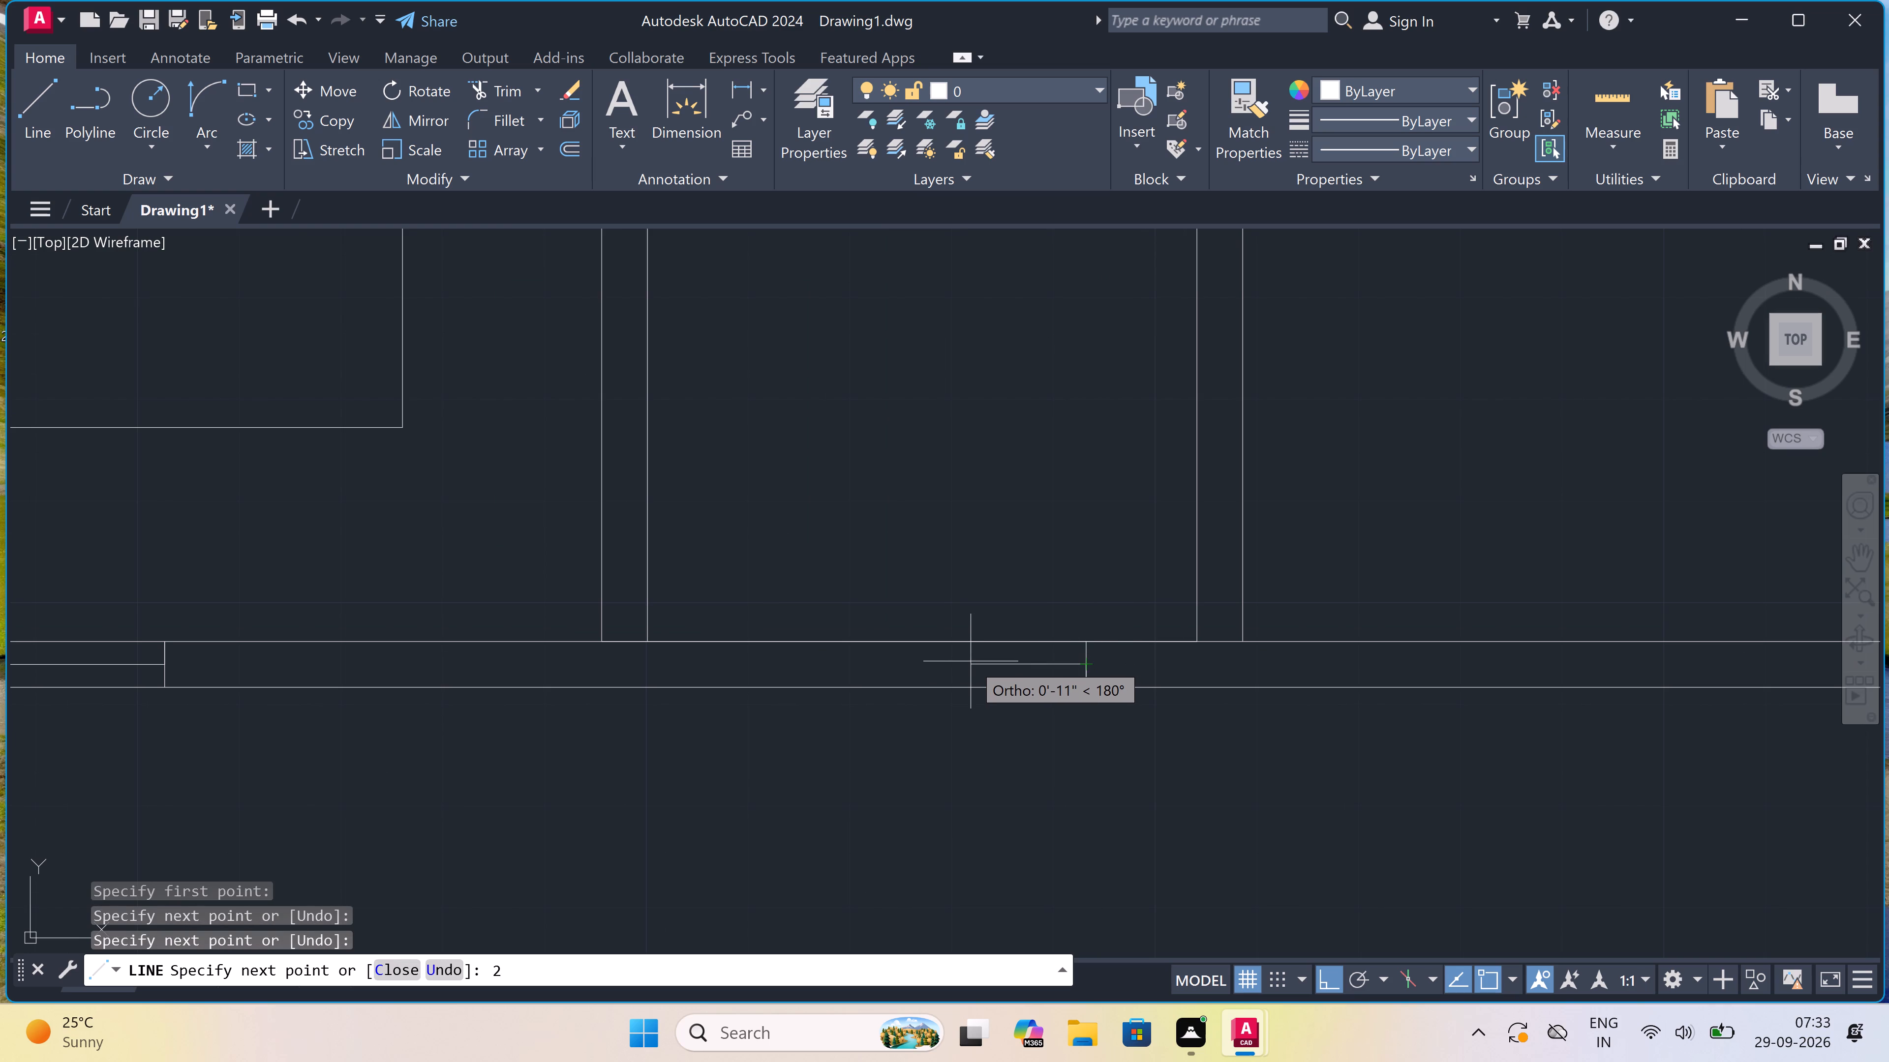
pyautogui.write("'")
pyautogui.press('space')
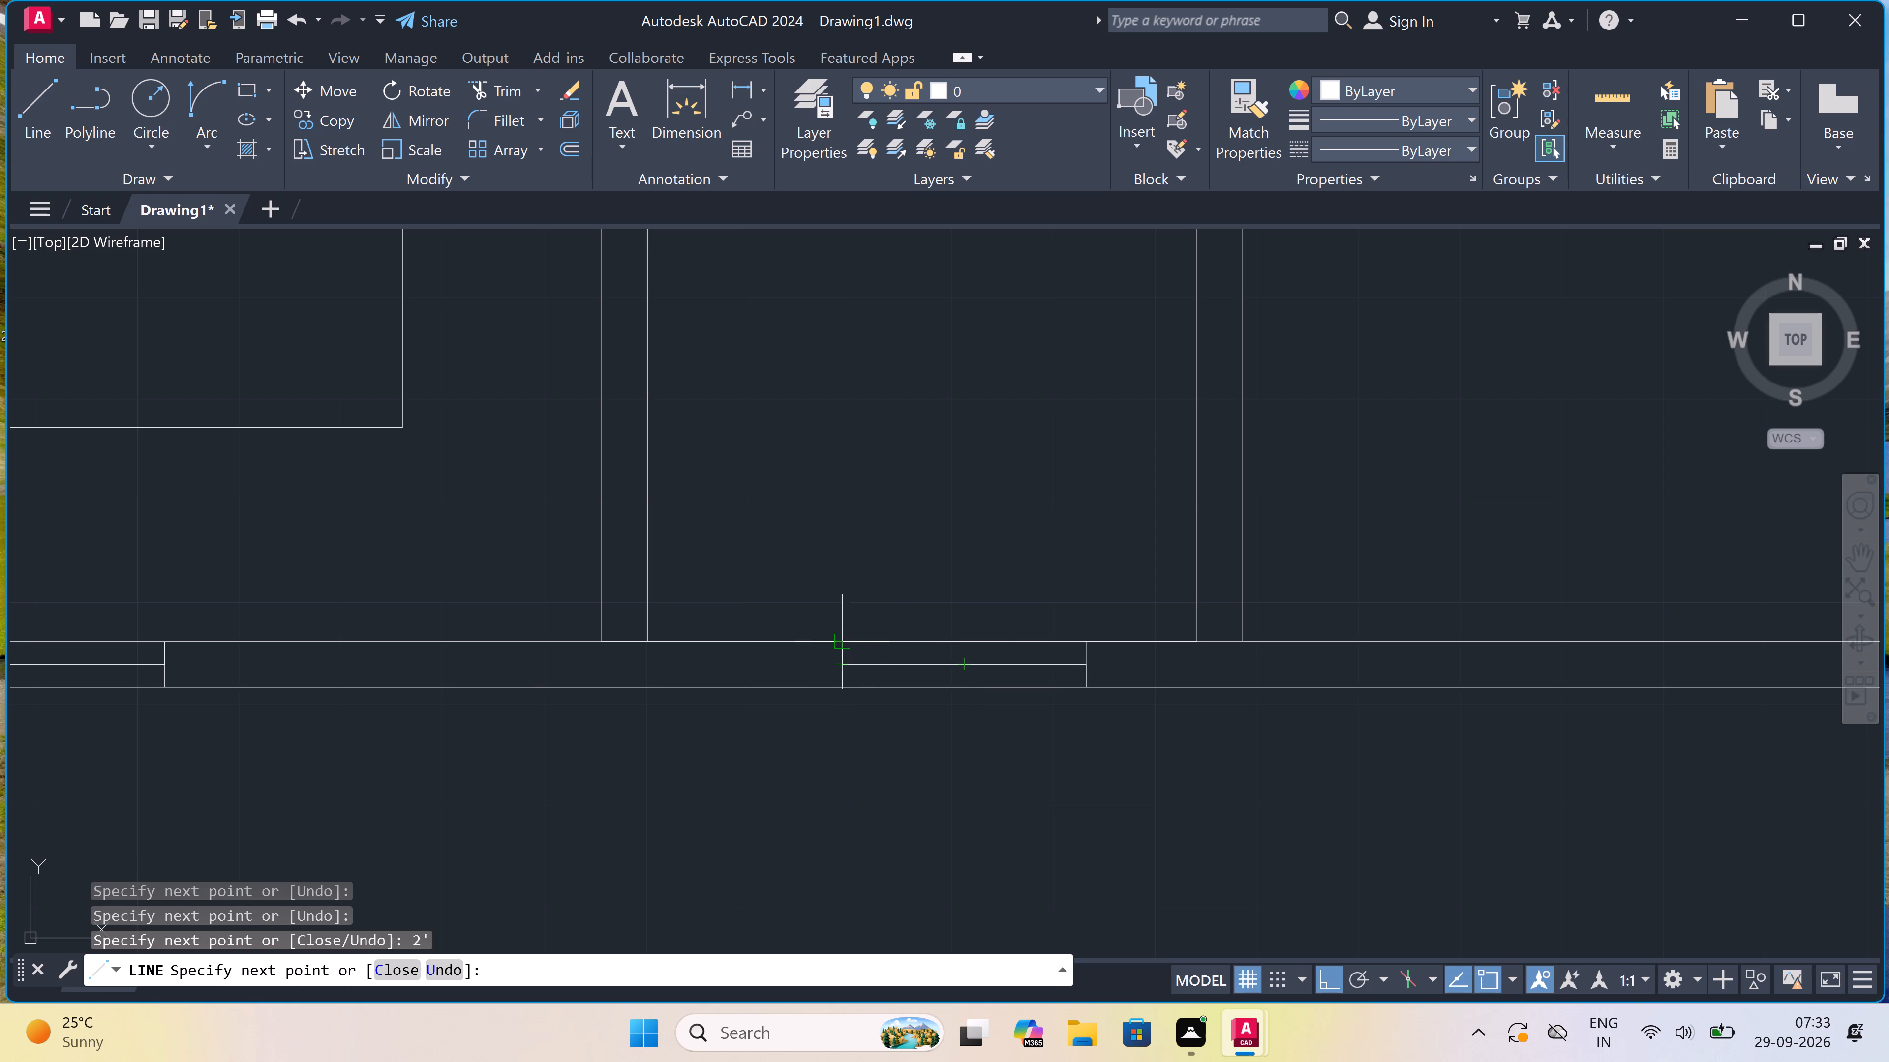
pyautogui.click(841, 641)
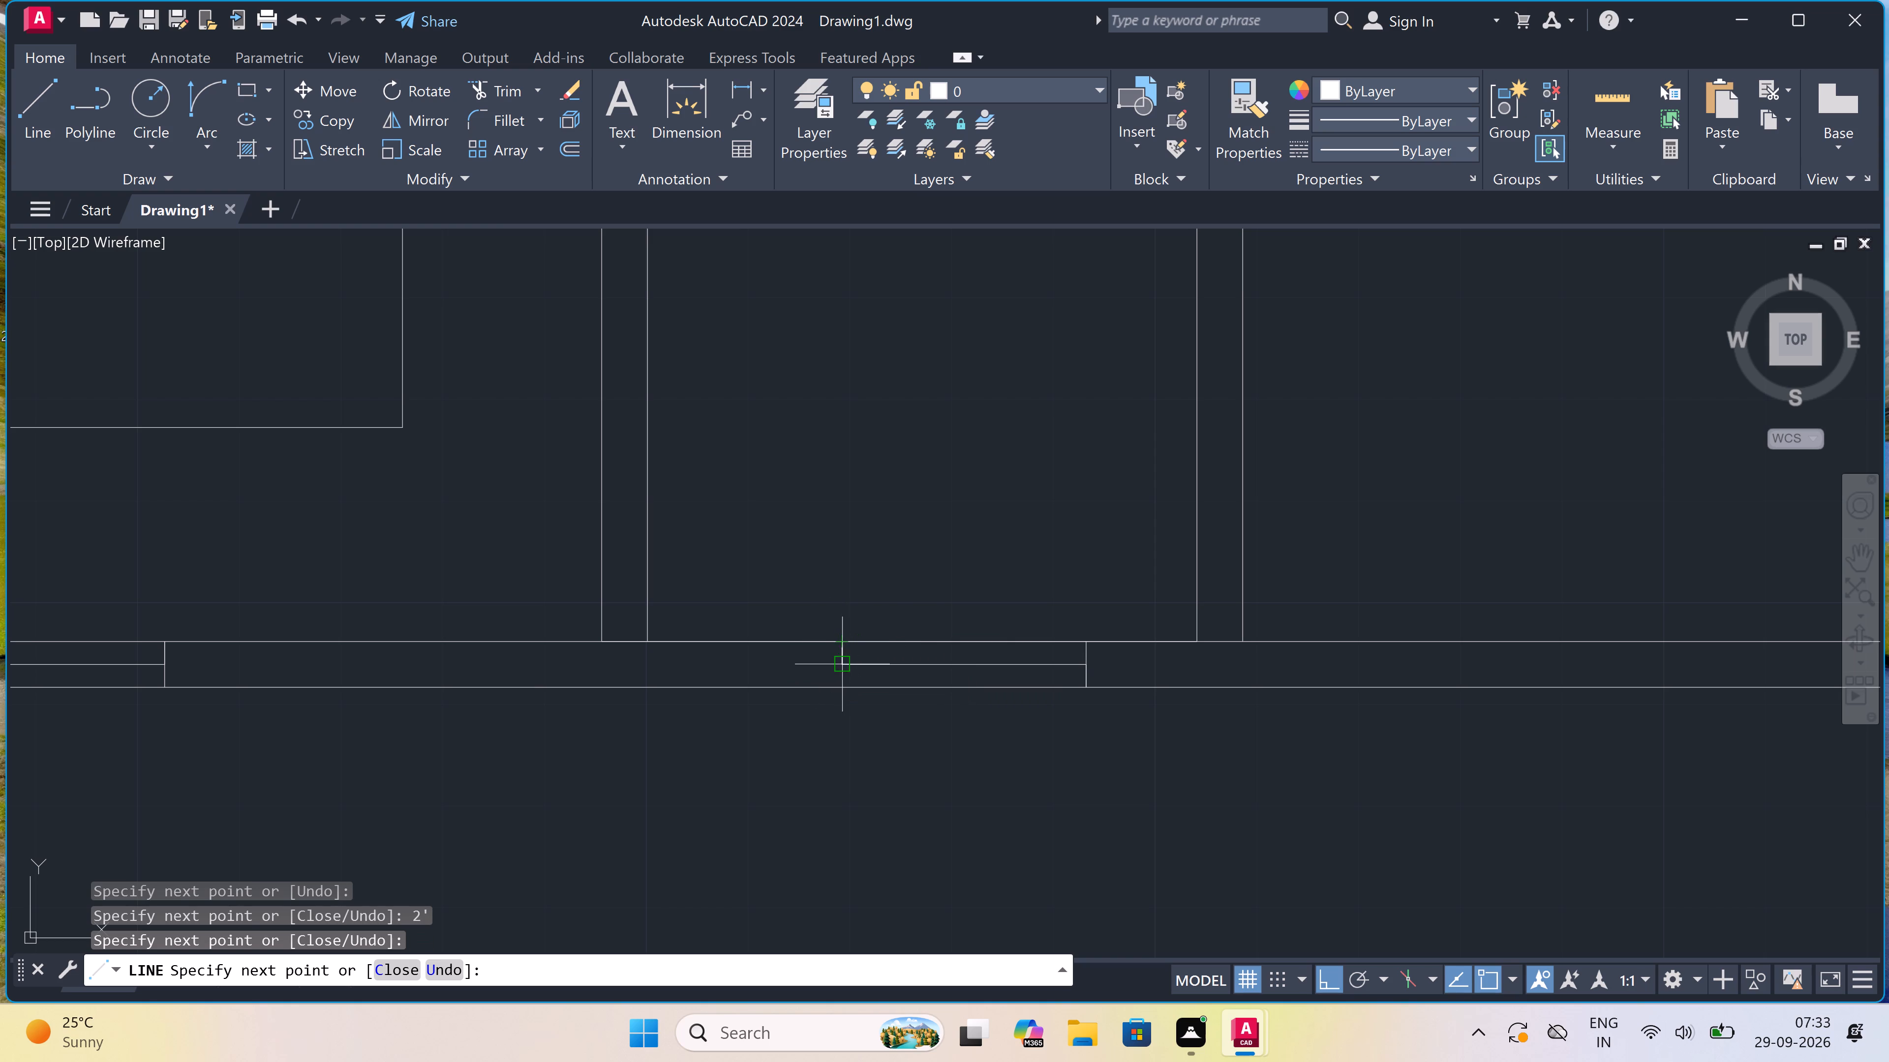
pyautogui.click(849, 689)
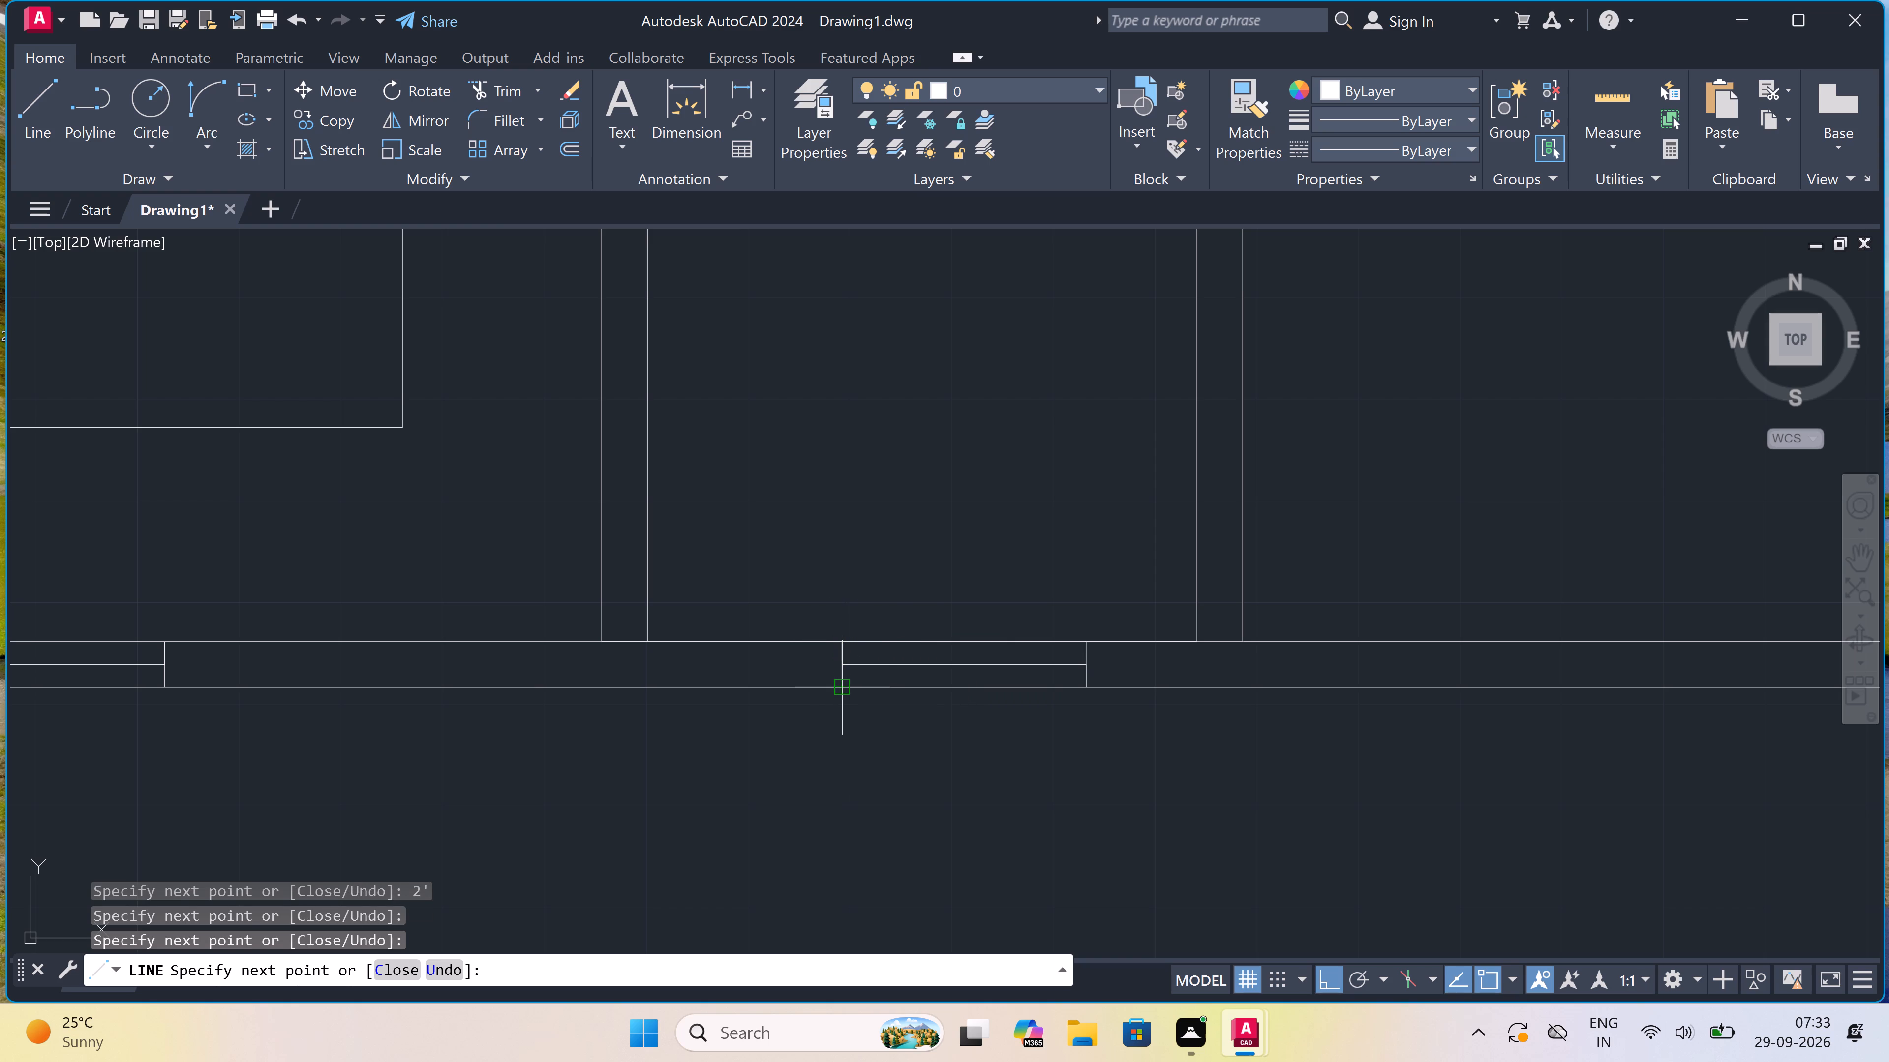
pyautogui.press('Escape')
# Draw a 5' wide window in the south wall of the southeast corner room.
pyautogui.press('space')
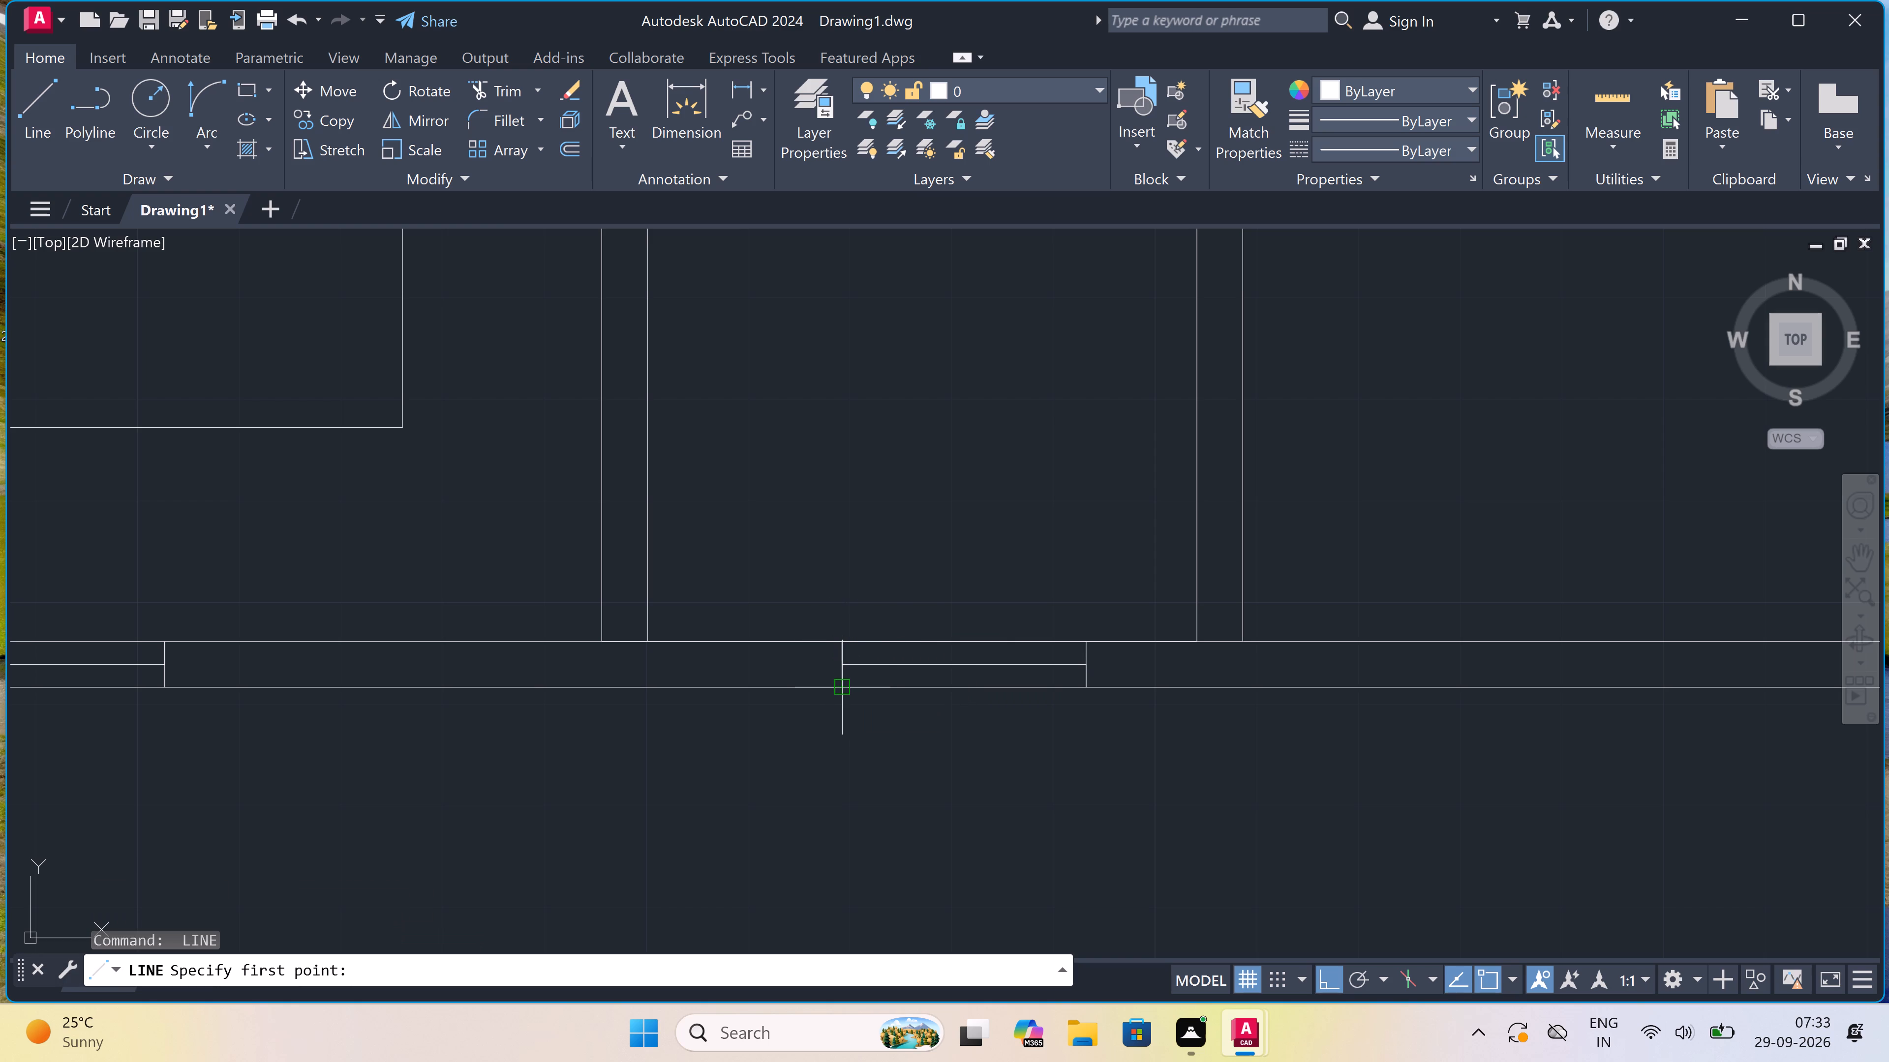
pyautogui.scroll(-4, 764, 747)
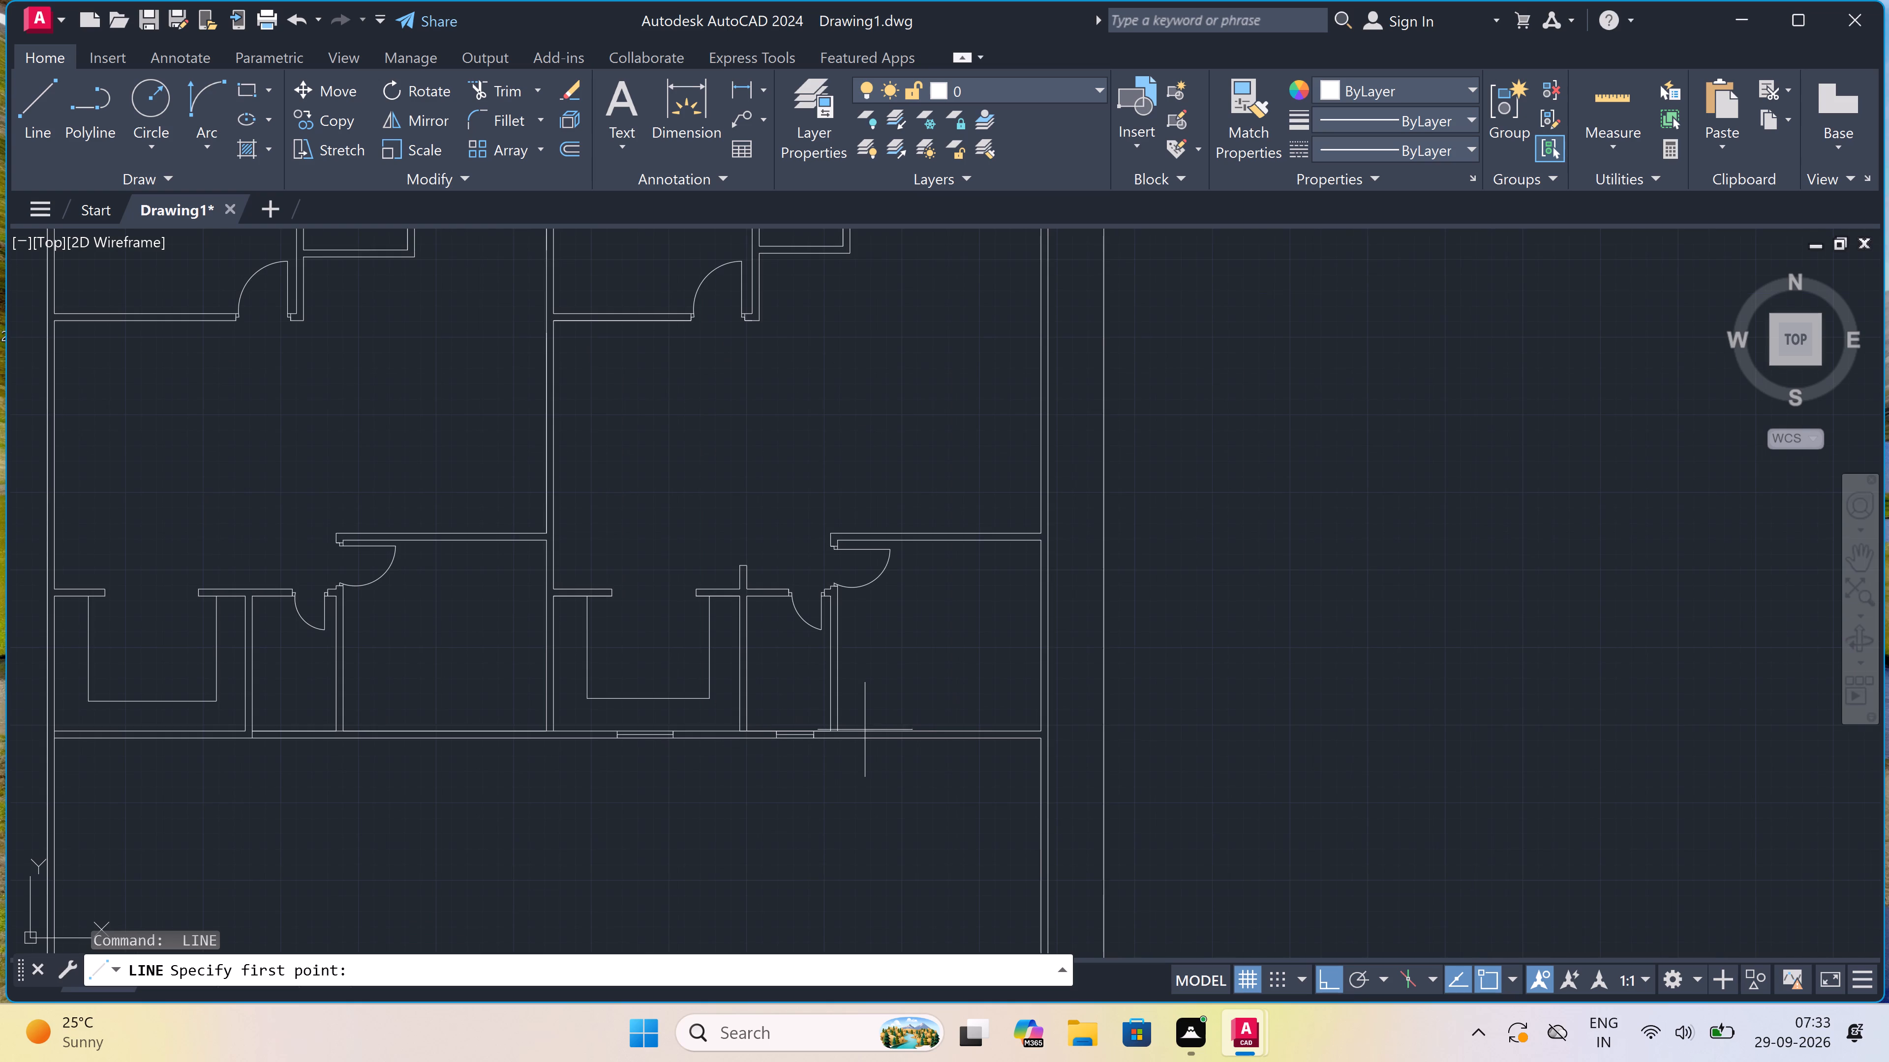
pyautogui.scroll(2, 936, 729)
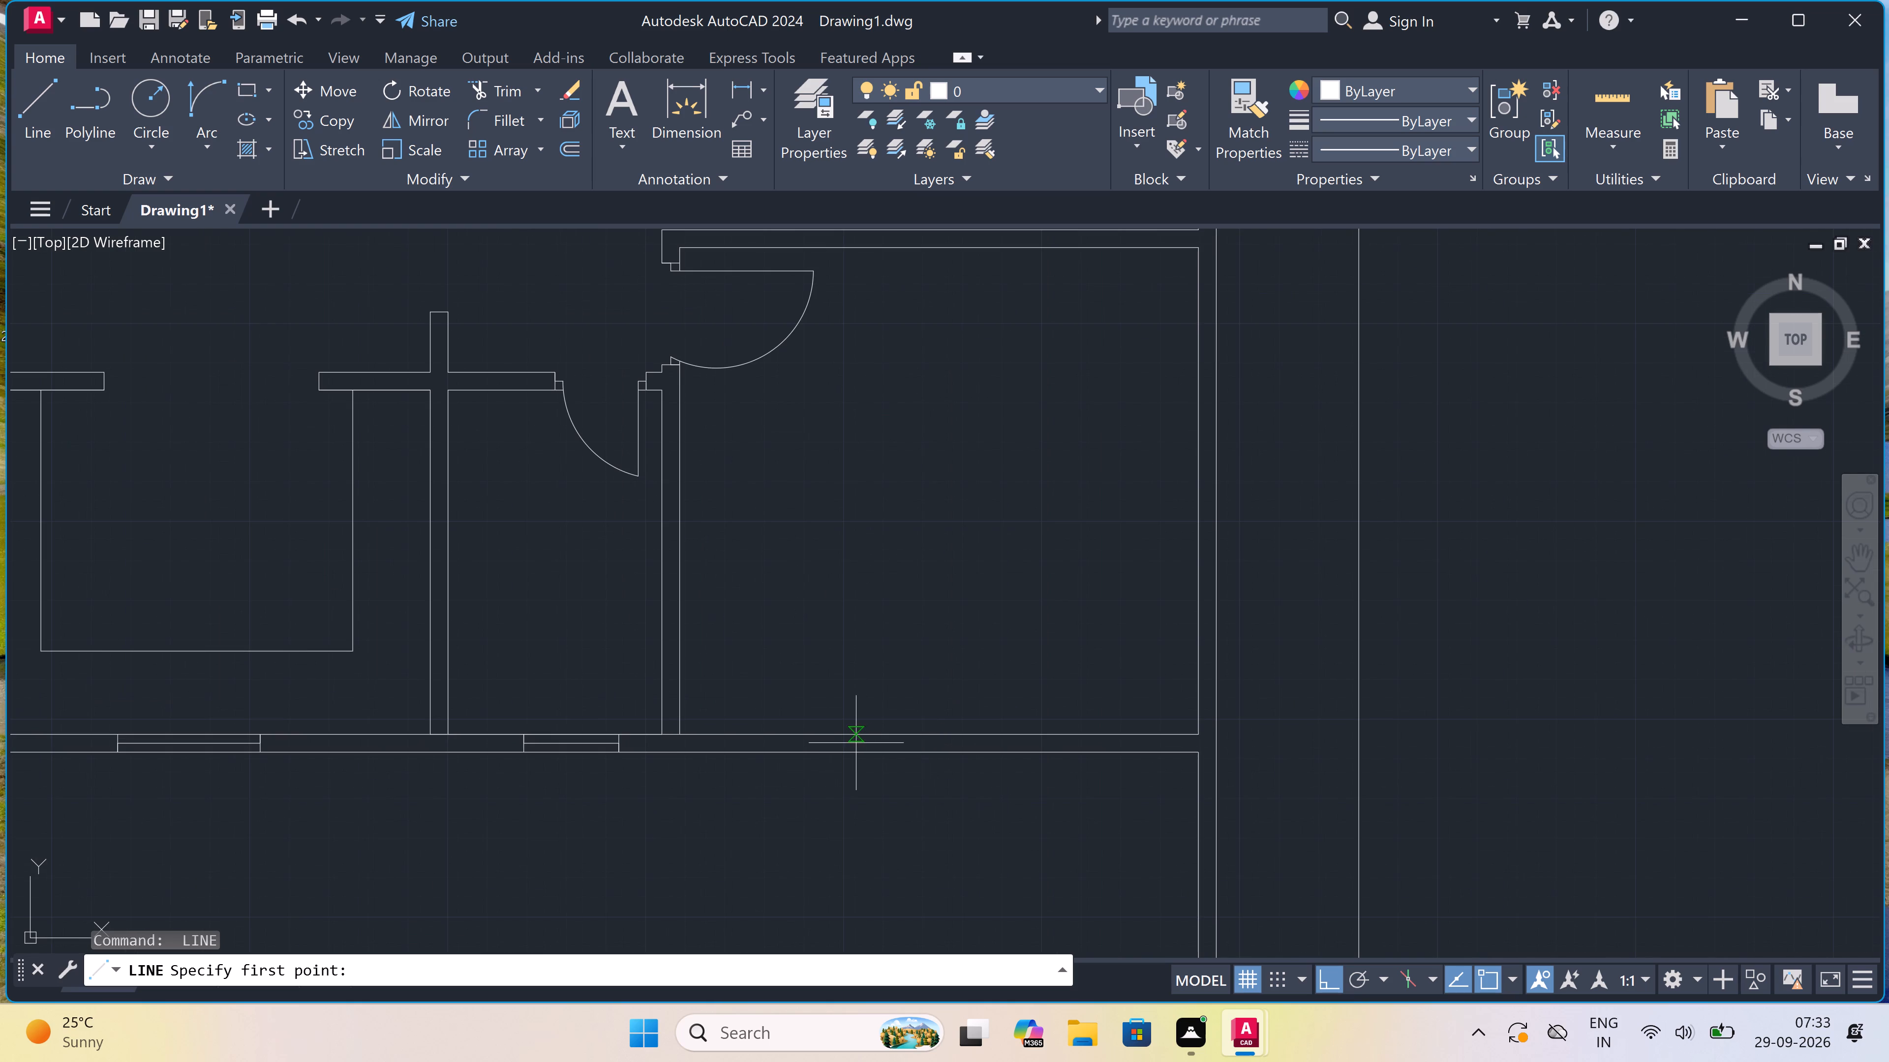
pyautogui.scroll(1, 831, 728)
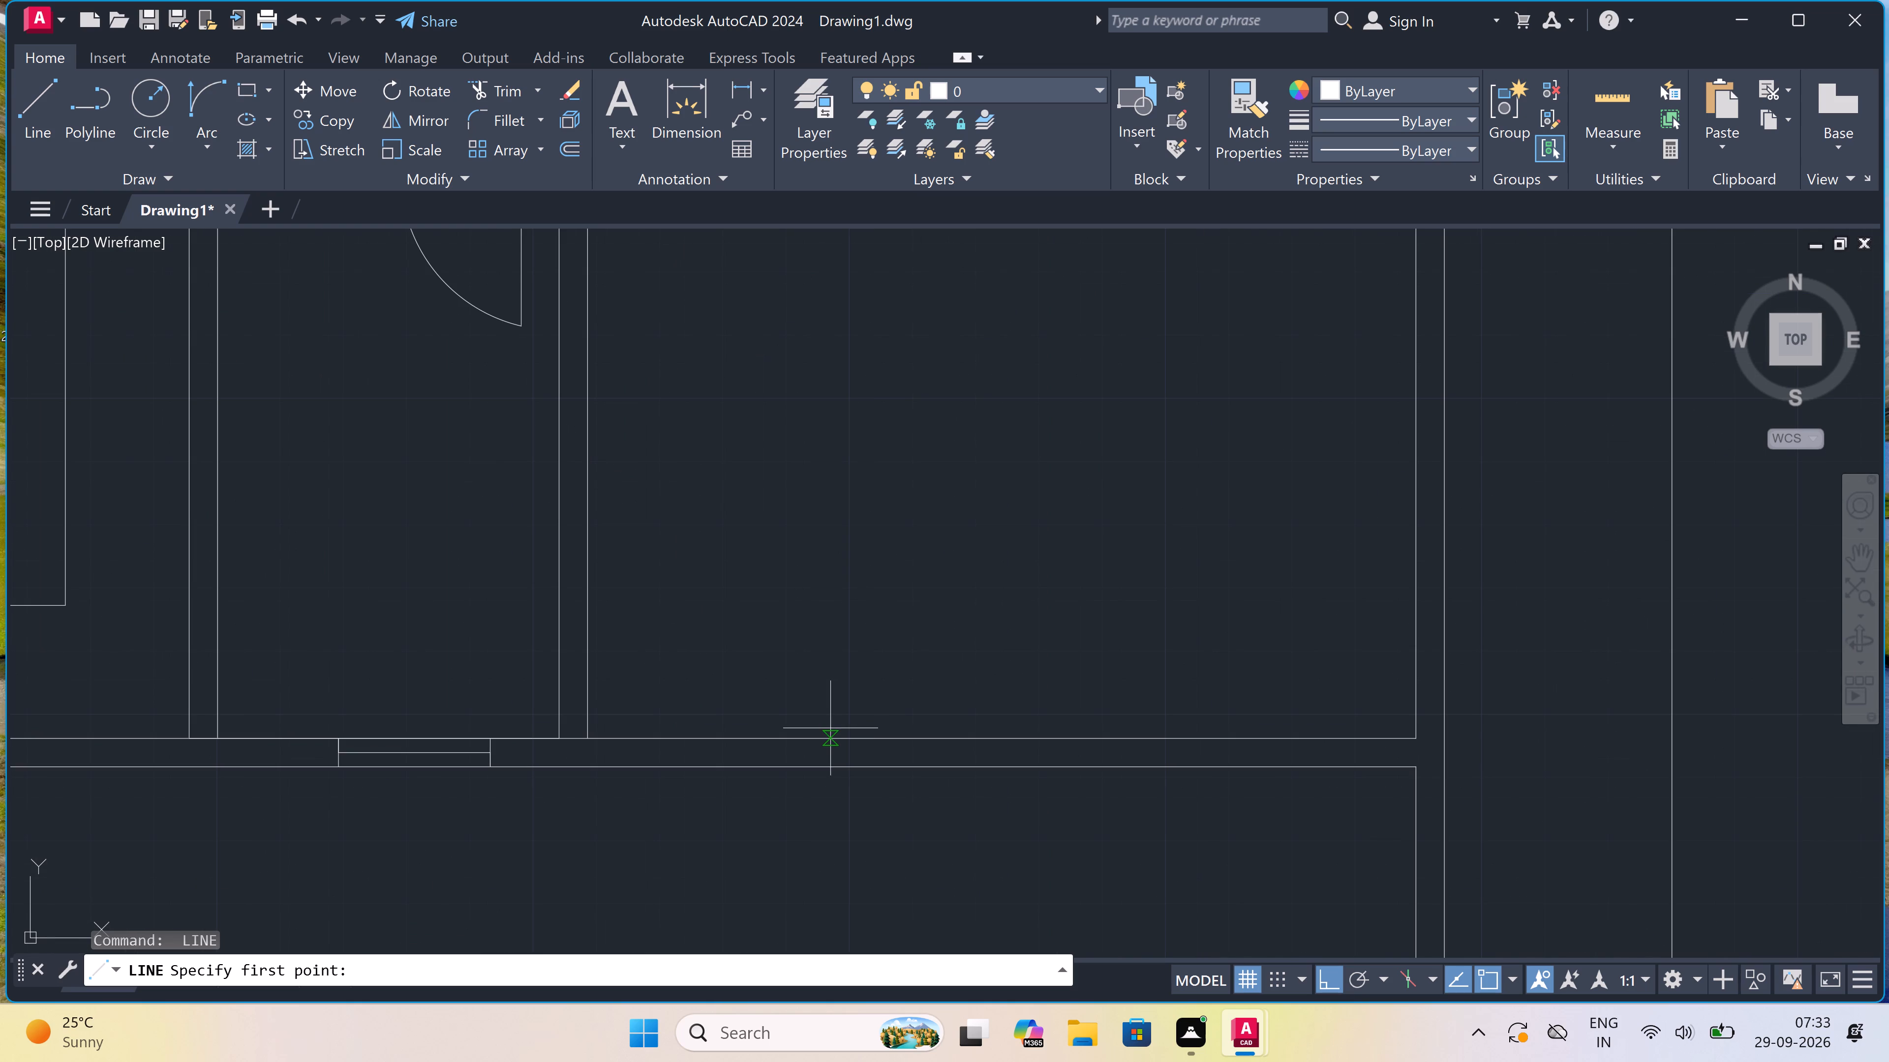
pyautogui.click(804, 743)
pyautogui.click(801, 759)
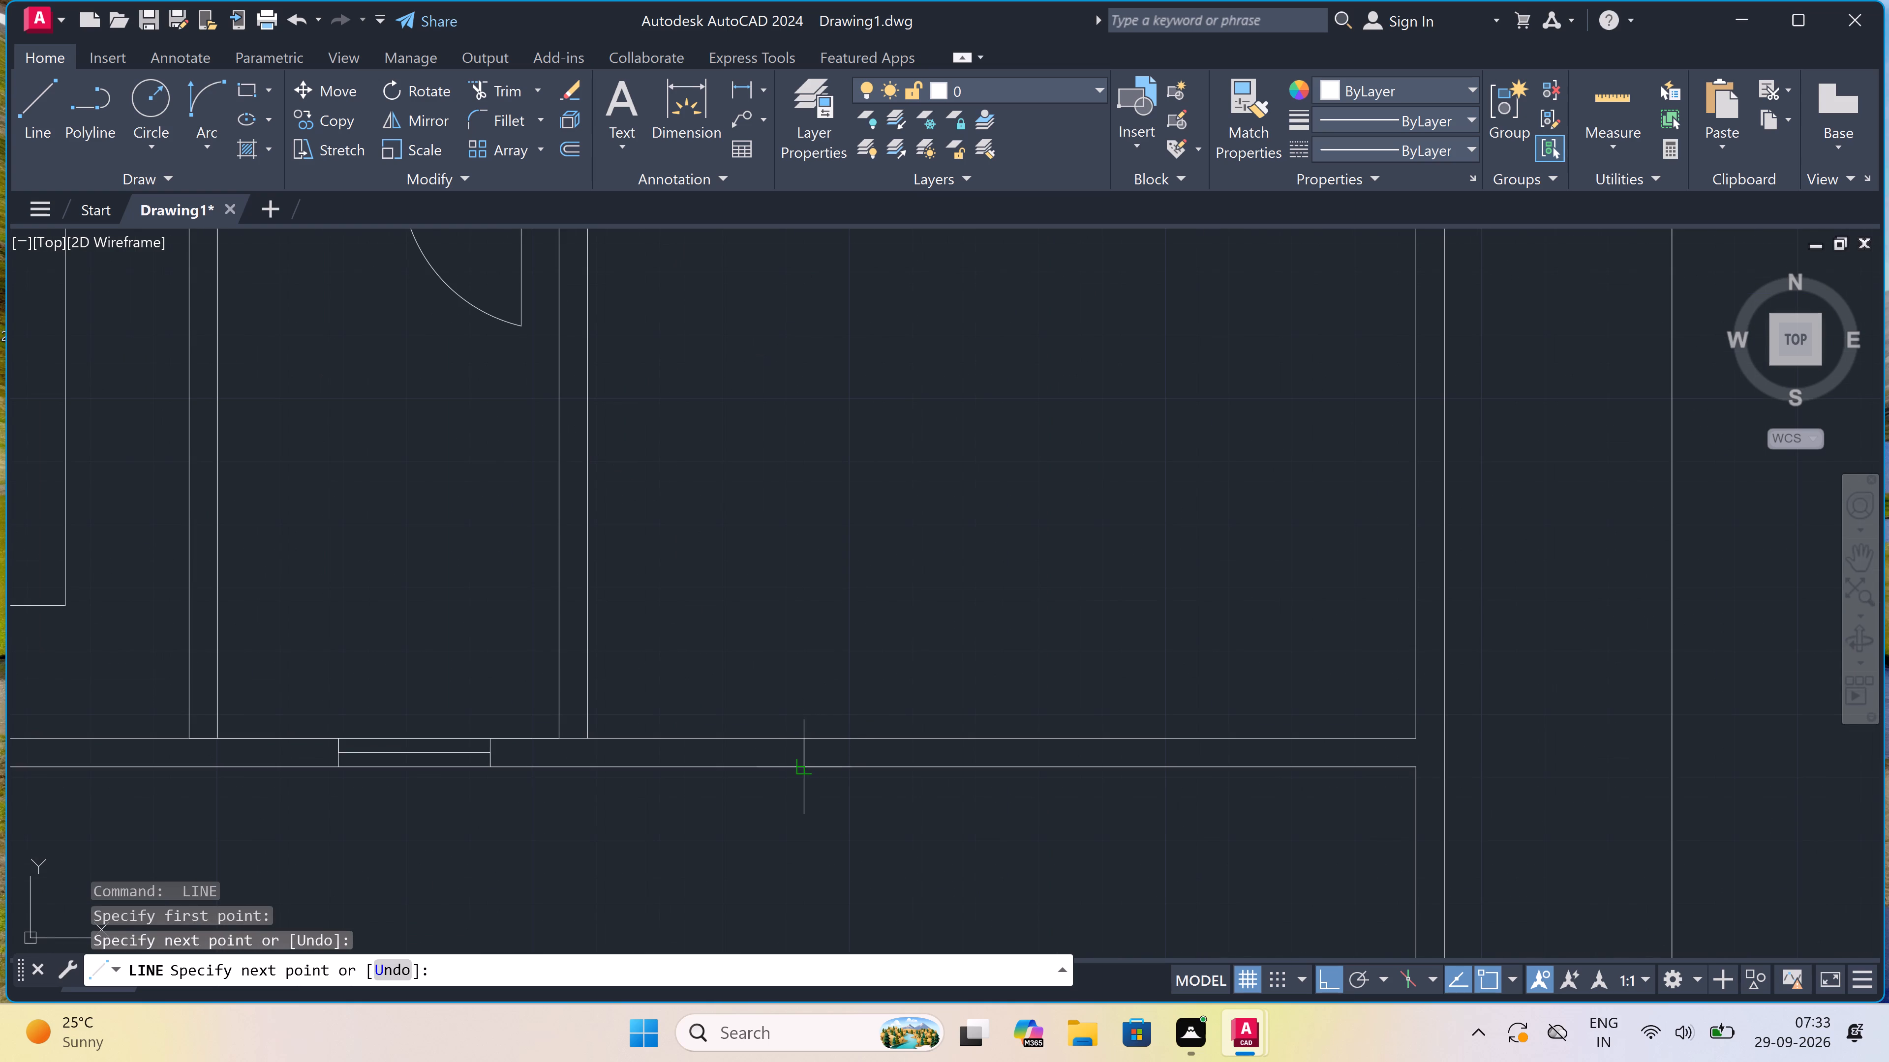
pyautogui.click(801, 756)
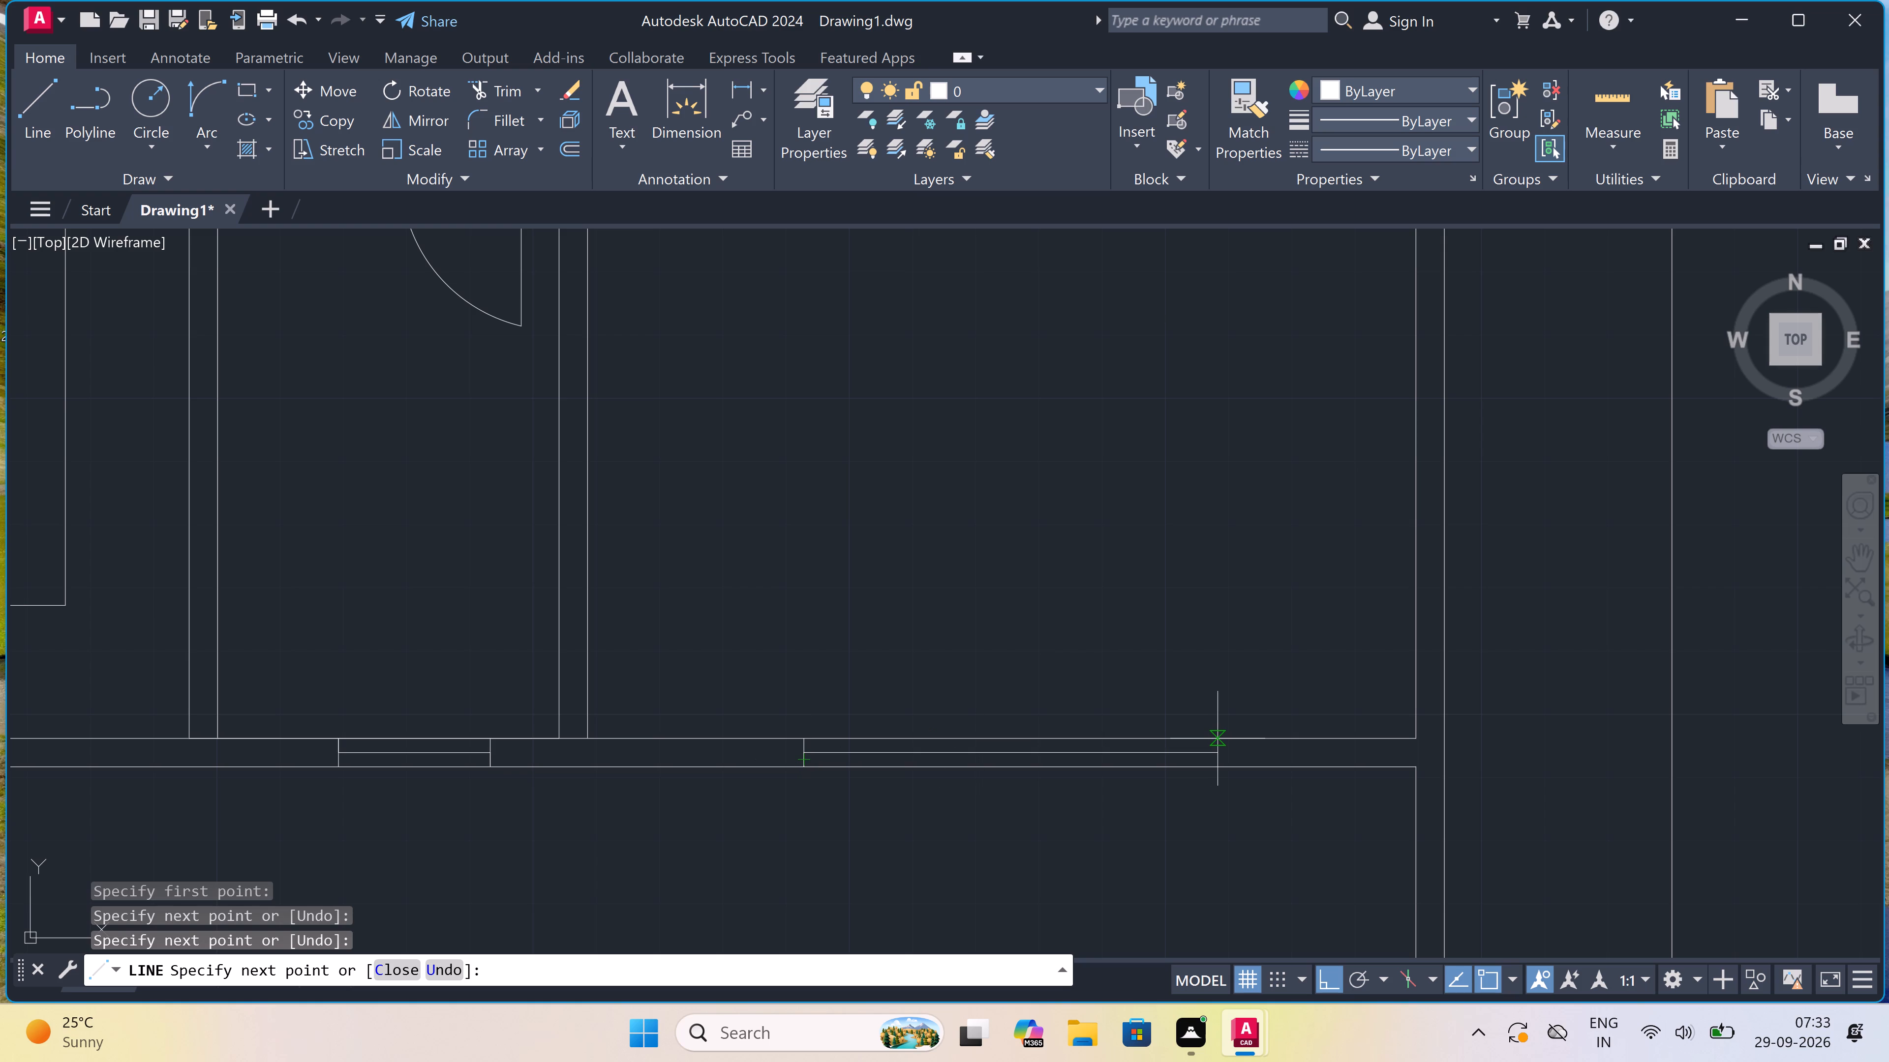
pyautogui.write("5'")
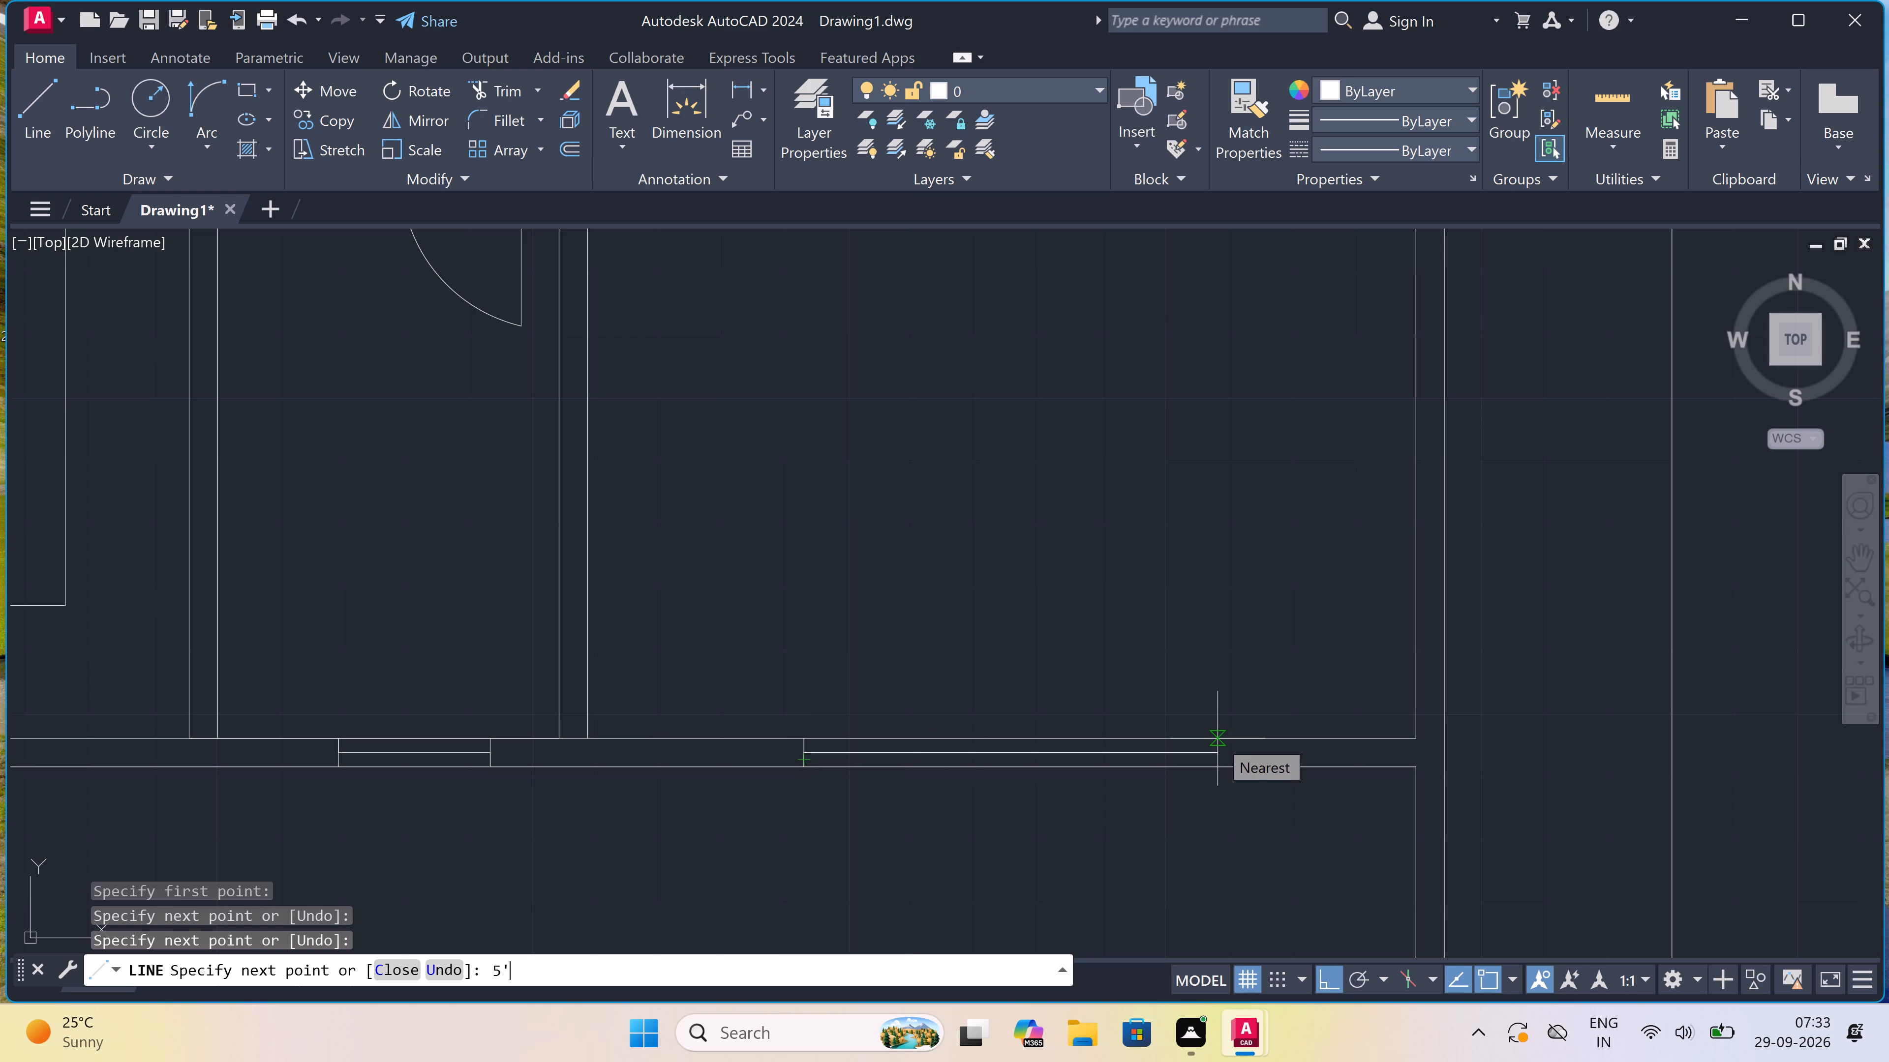
pyautogui.press('space')
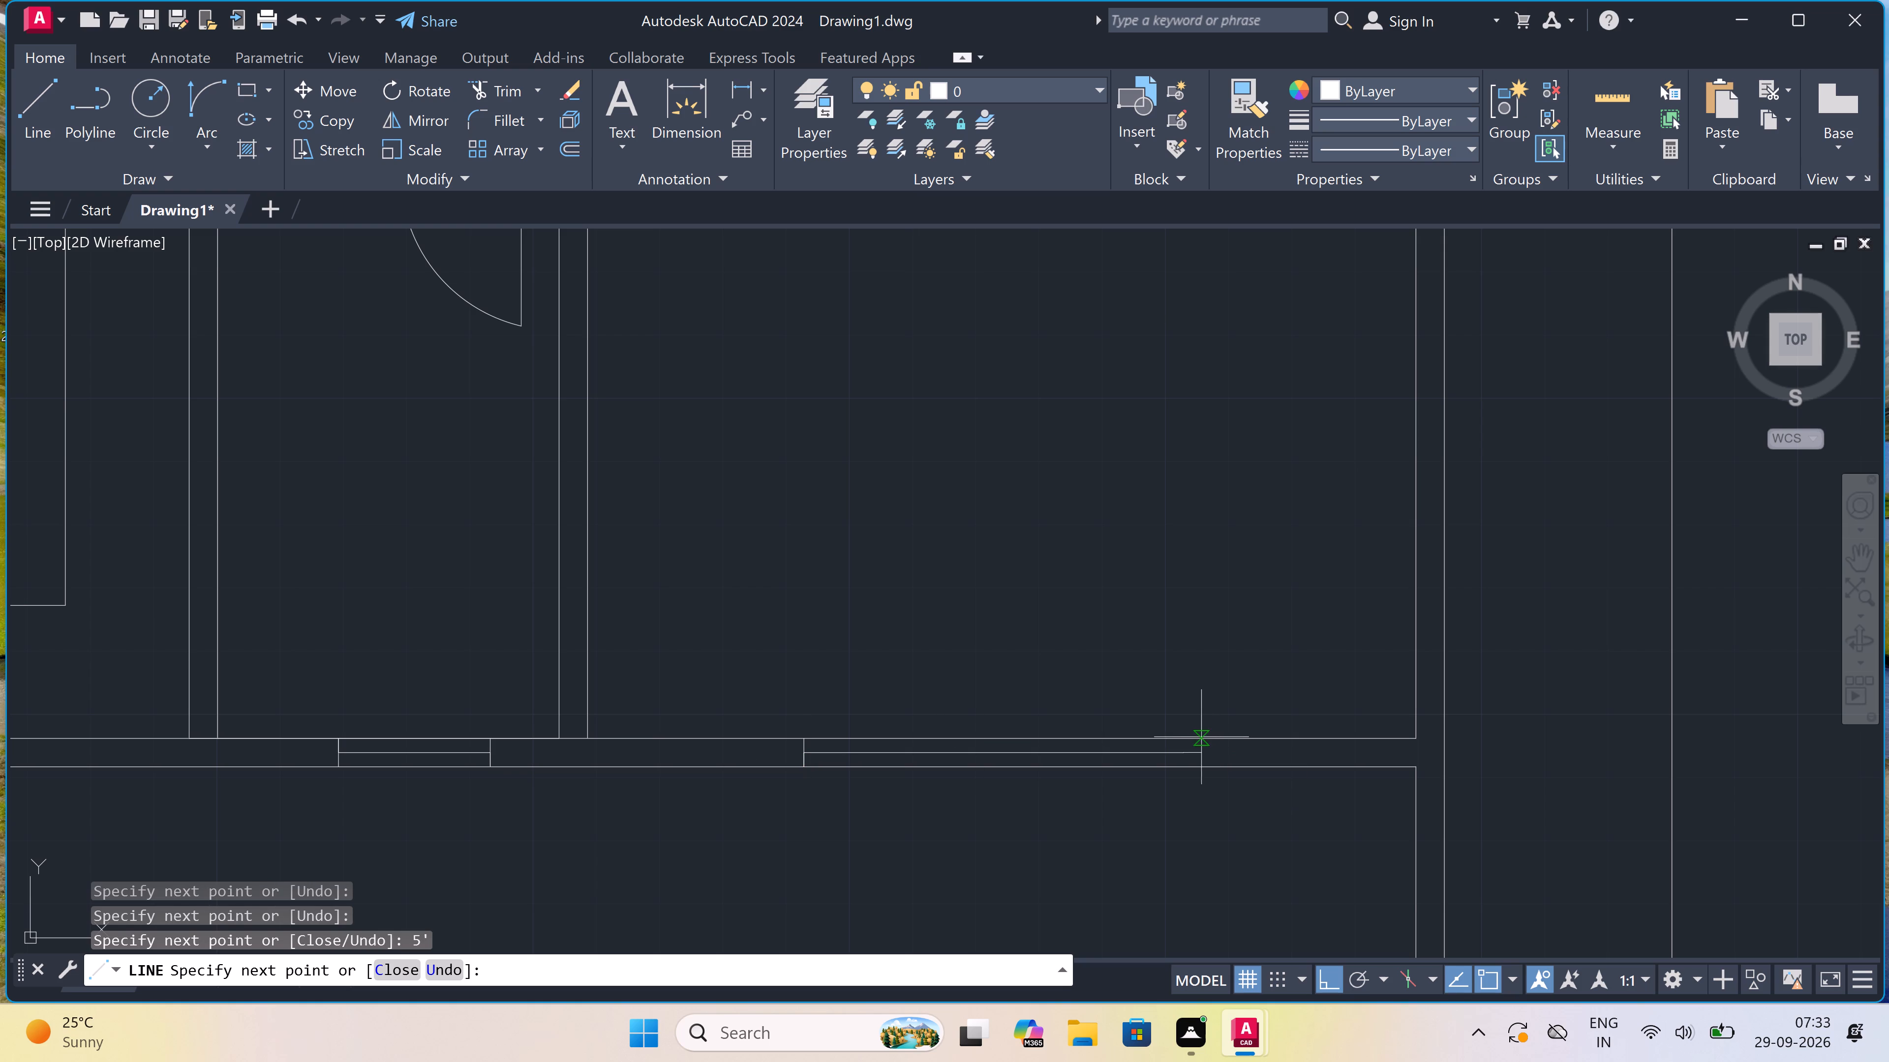
pyautogui.click(1188, 737)
pyautogui.moveTo(1179, 770); pyautogui.dragTo(1165, 759)
pyautogui.press('Escape')
# Draw a 5' wide window across the thickness of the southeast corner room's east wall with the Line command.
pyautogui.press('space')
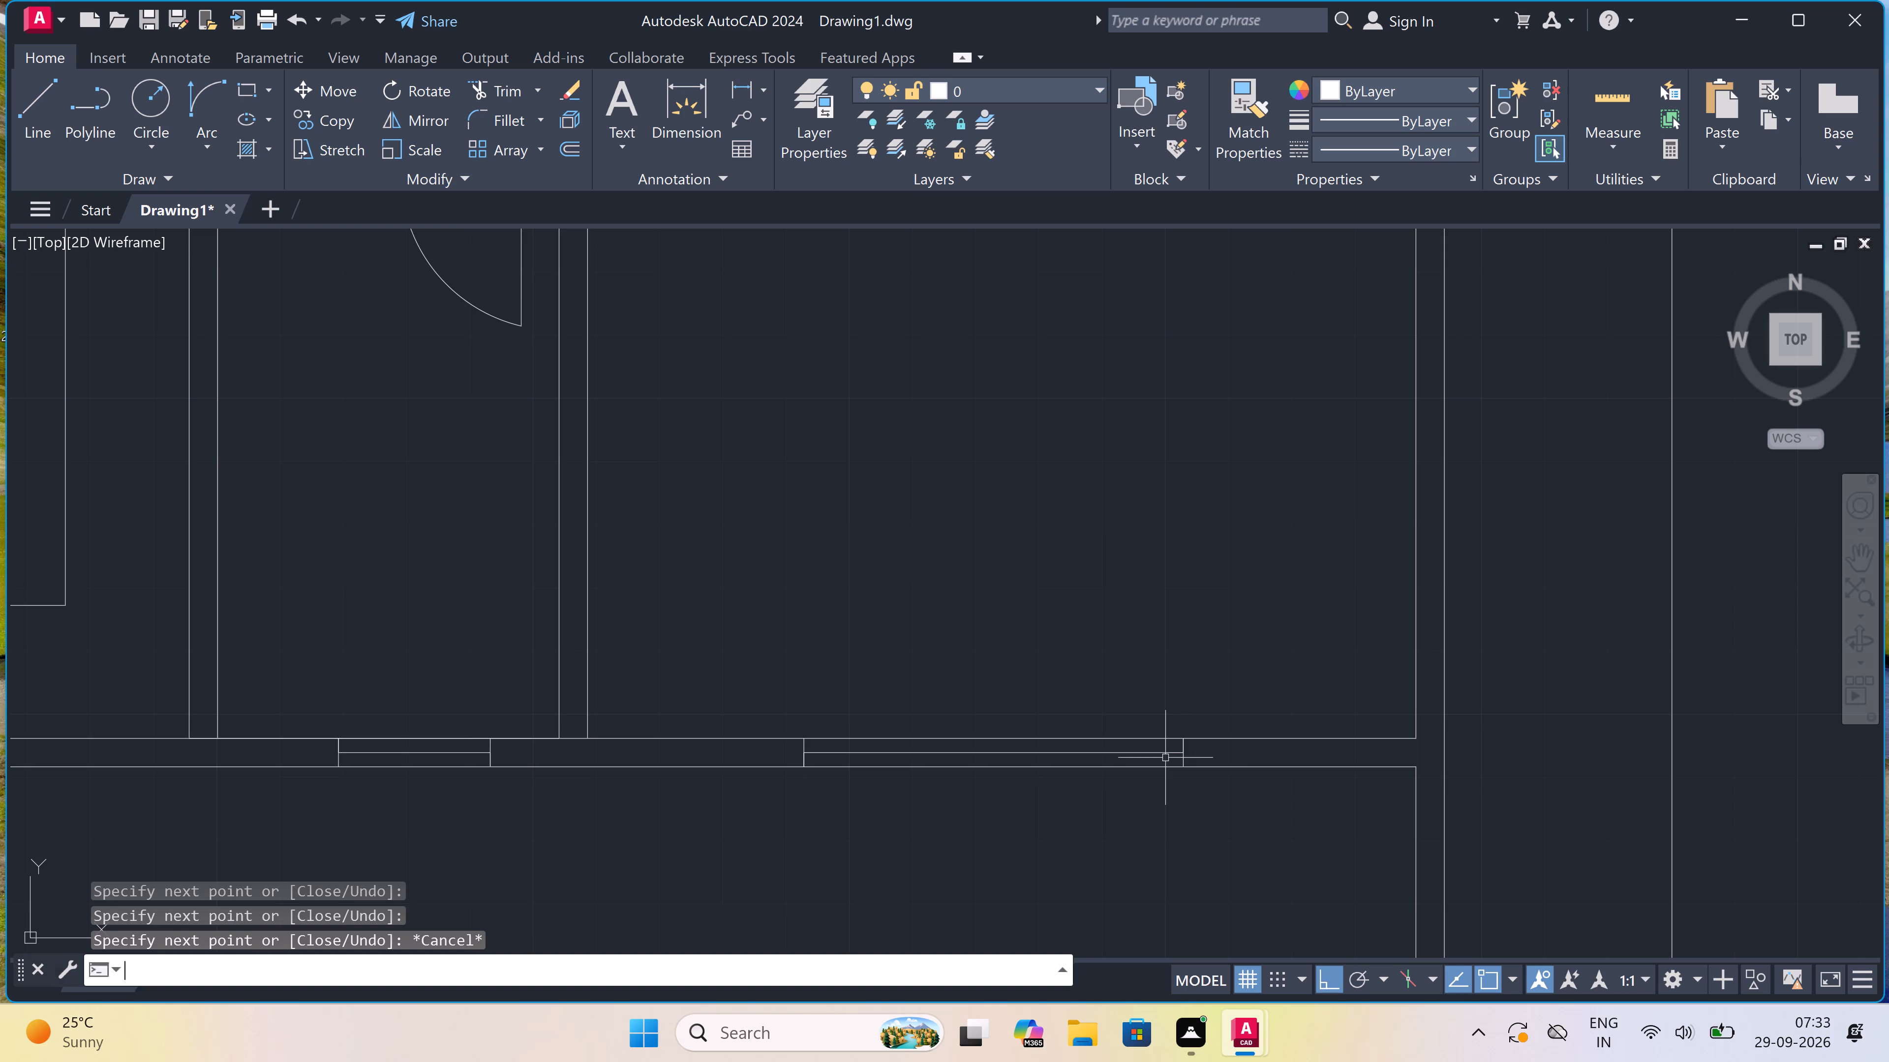
pyautogui.scroll(-3, 1030, 767)
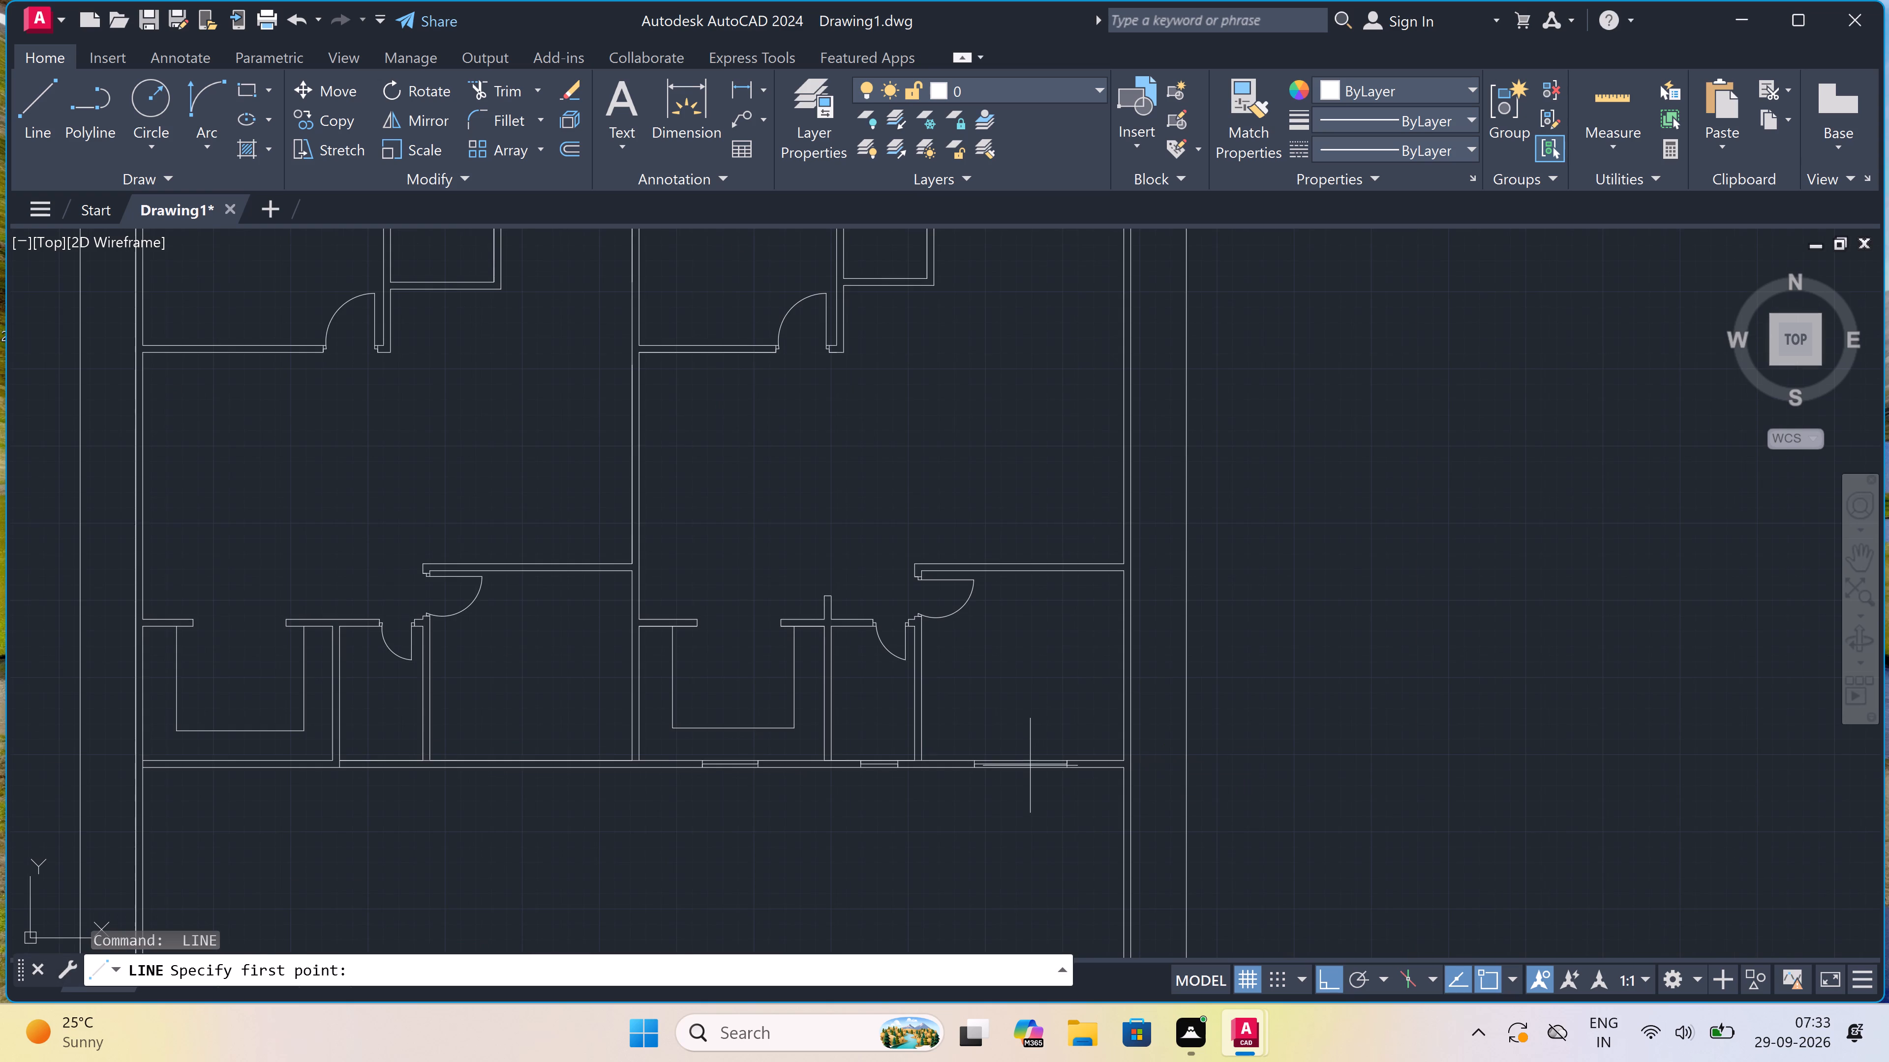
pyautogui.scroll(2, 1138, 651)
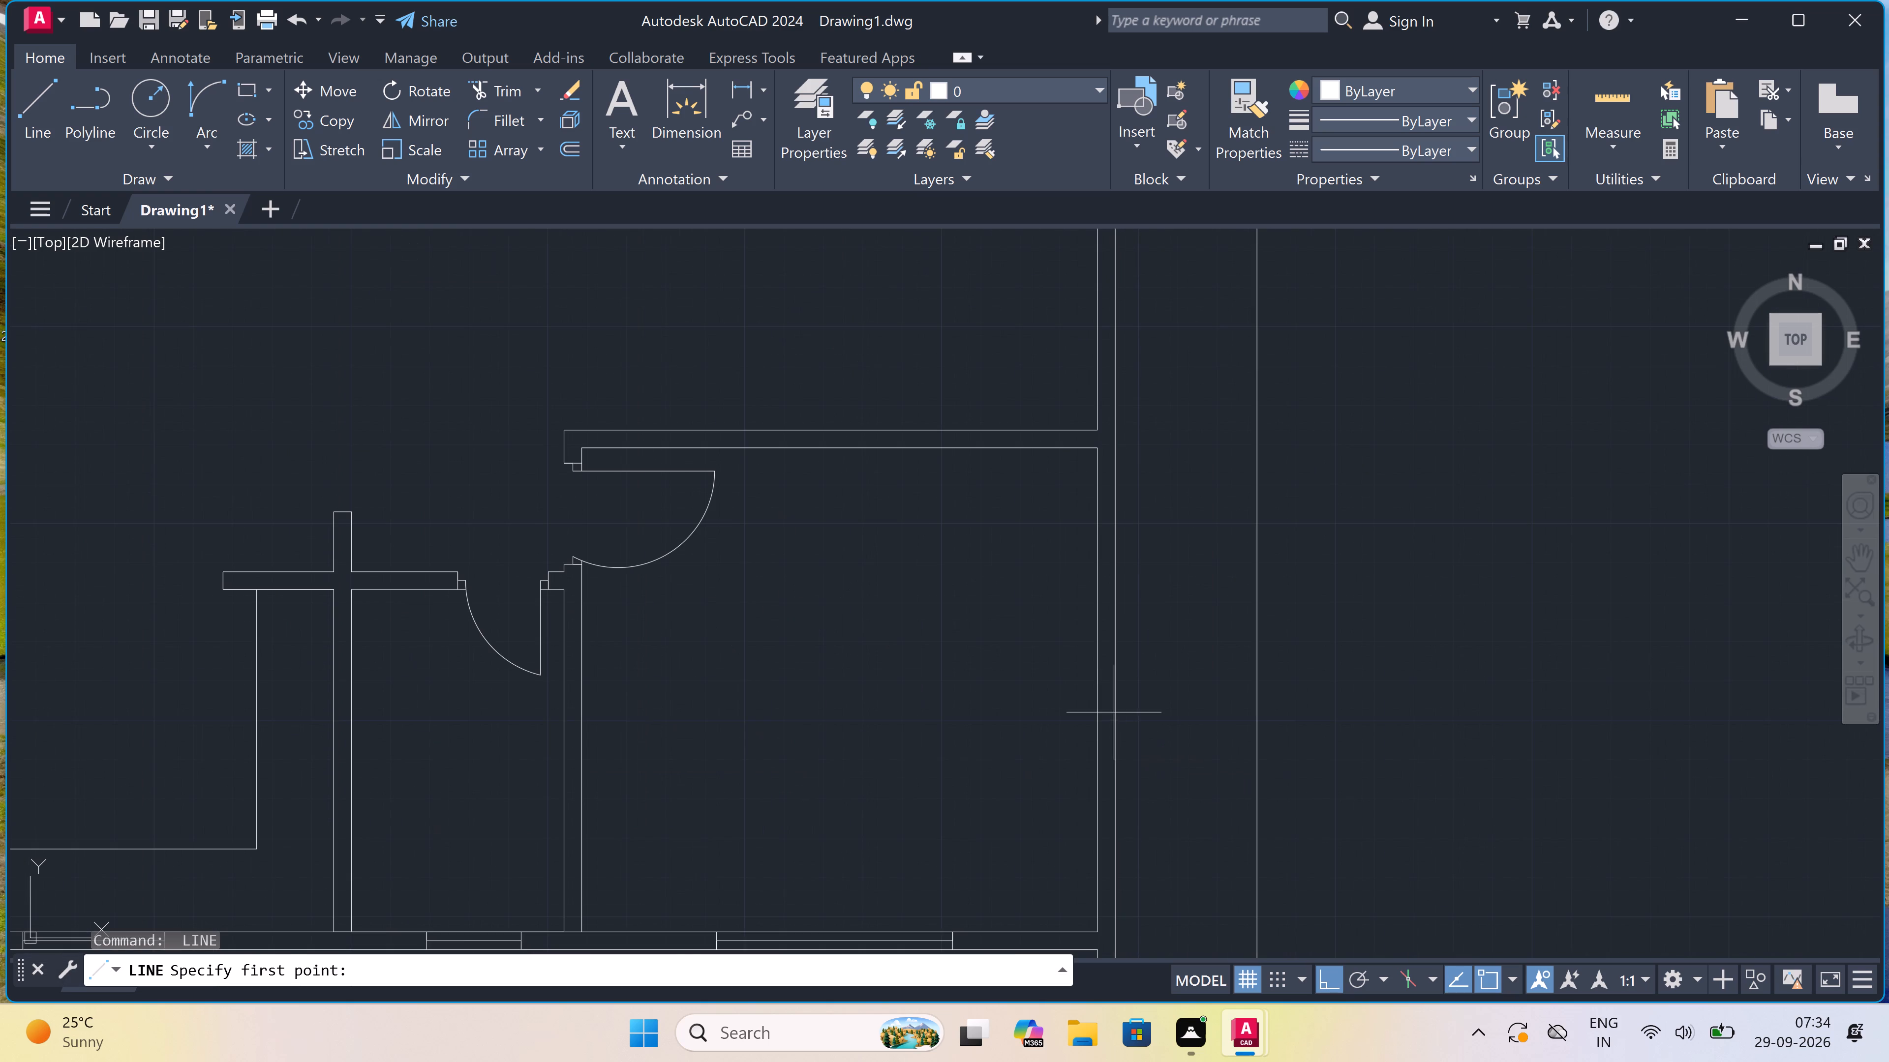
pyautogui.click(1118, 764)
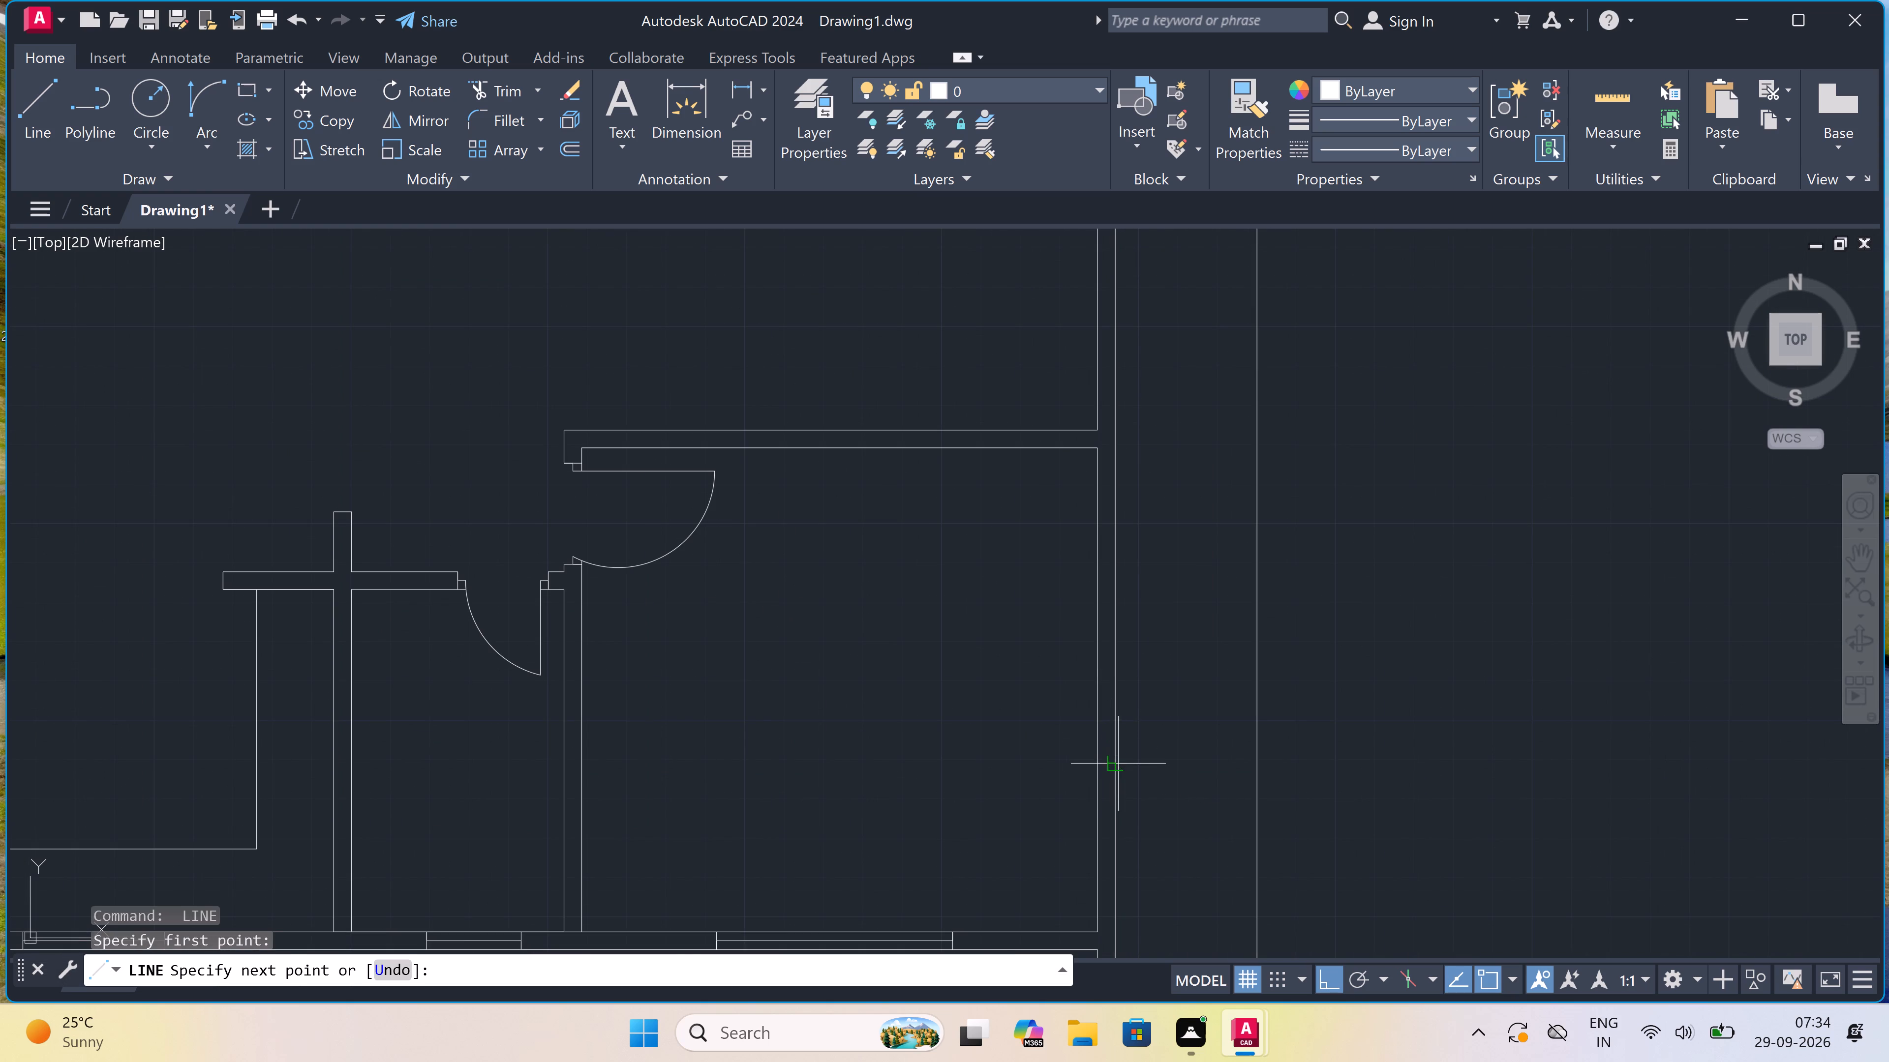
pyautogui.click(1096, 766)
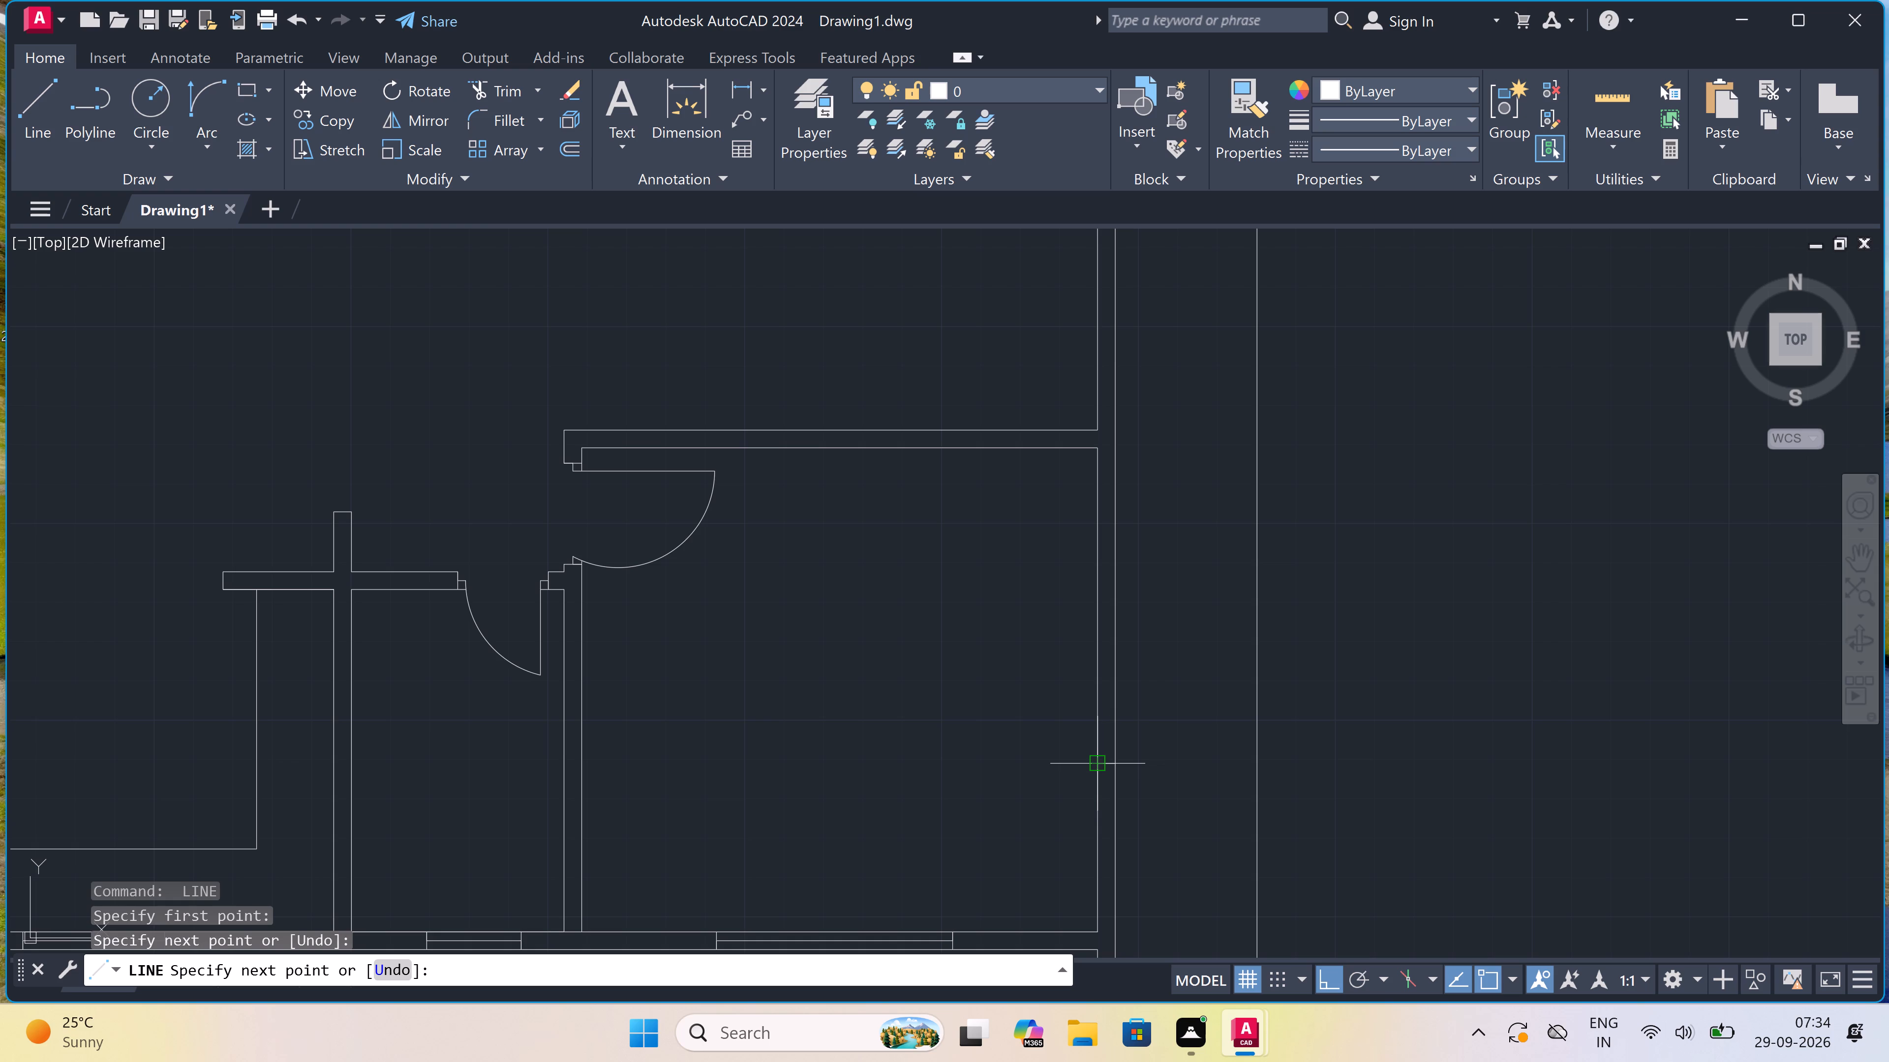
pyautogui.scroll(2, 1098, 766)
pyautogui.click(1119, 760)
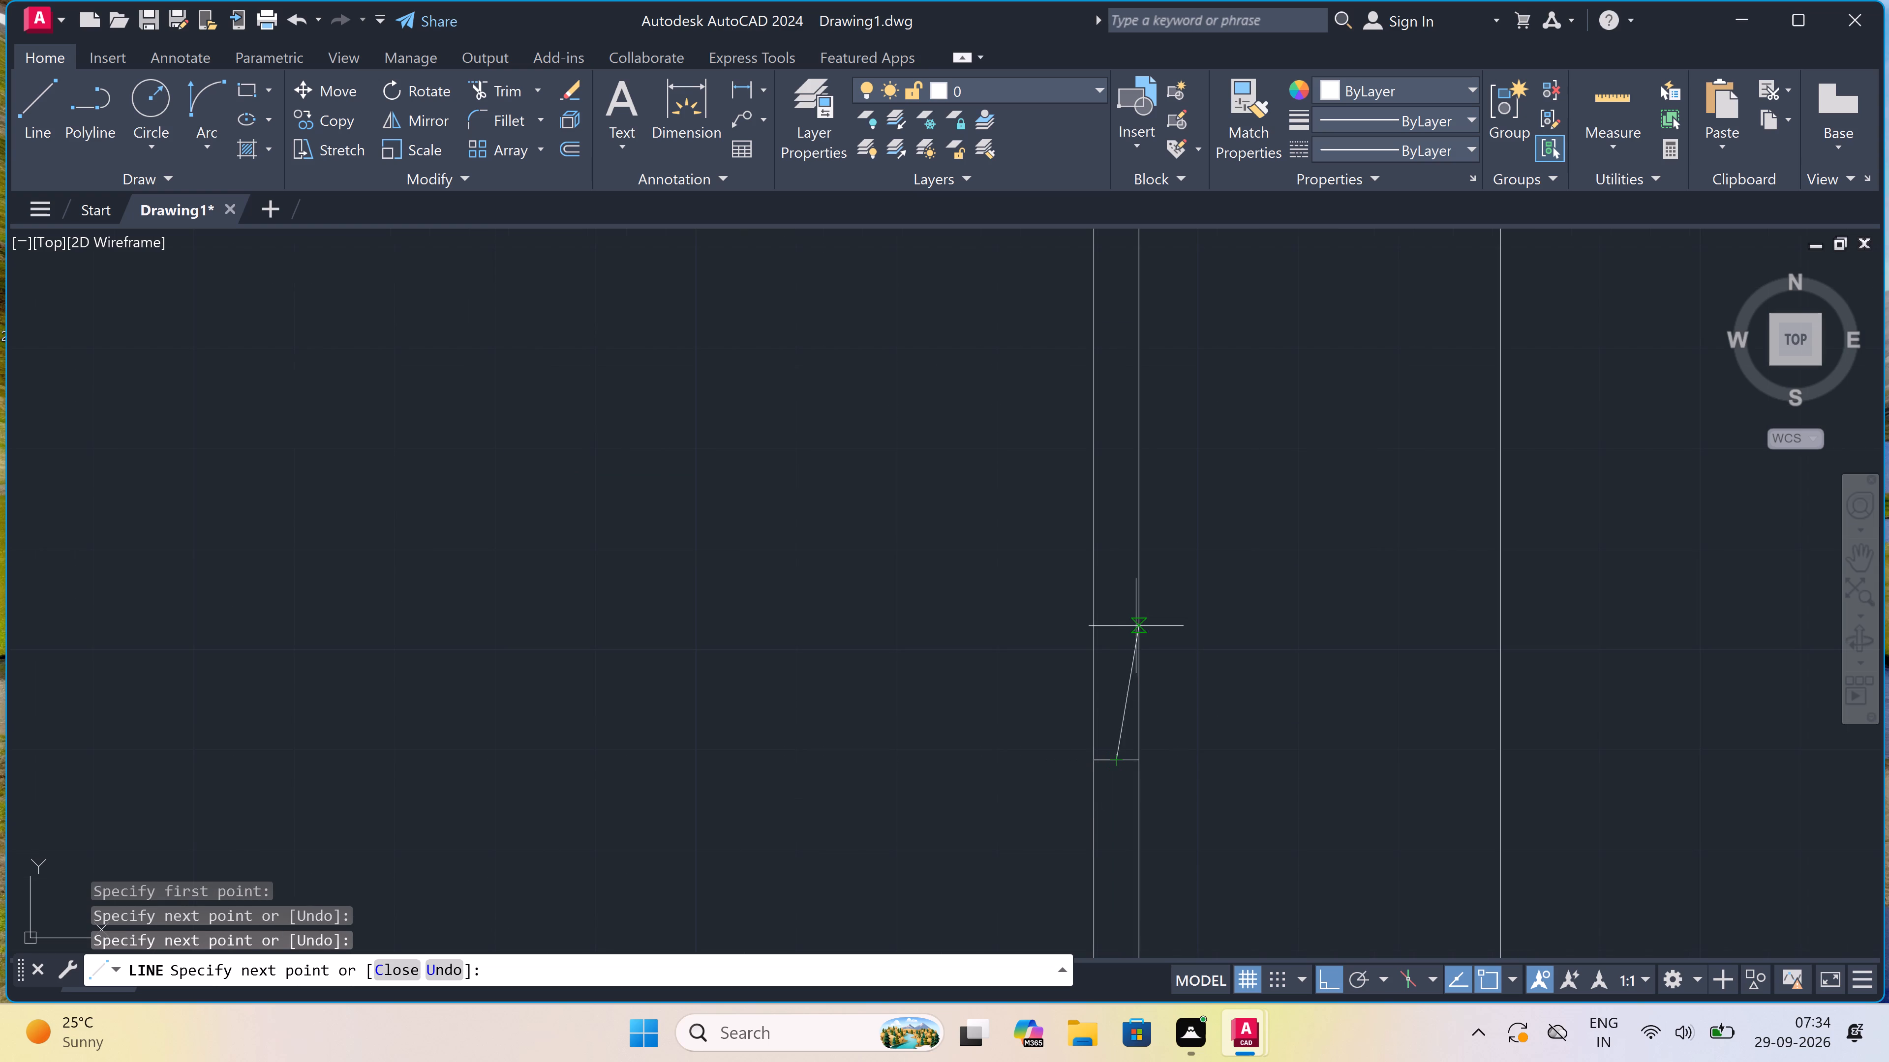
pyautogui.press('5')
pyautogui.press("'")
pyautogui.press('space')
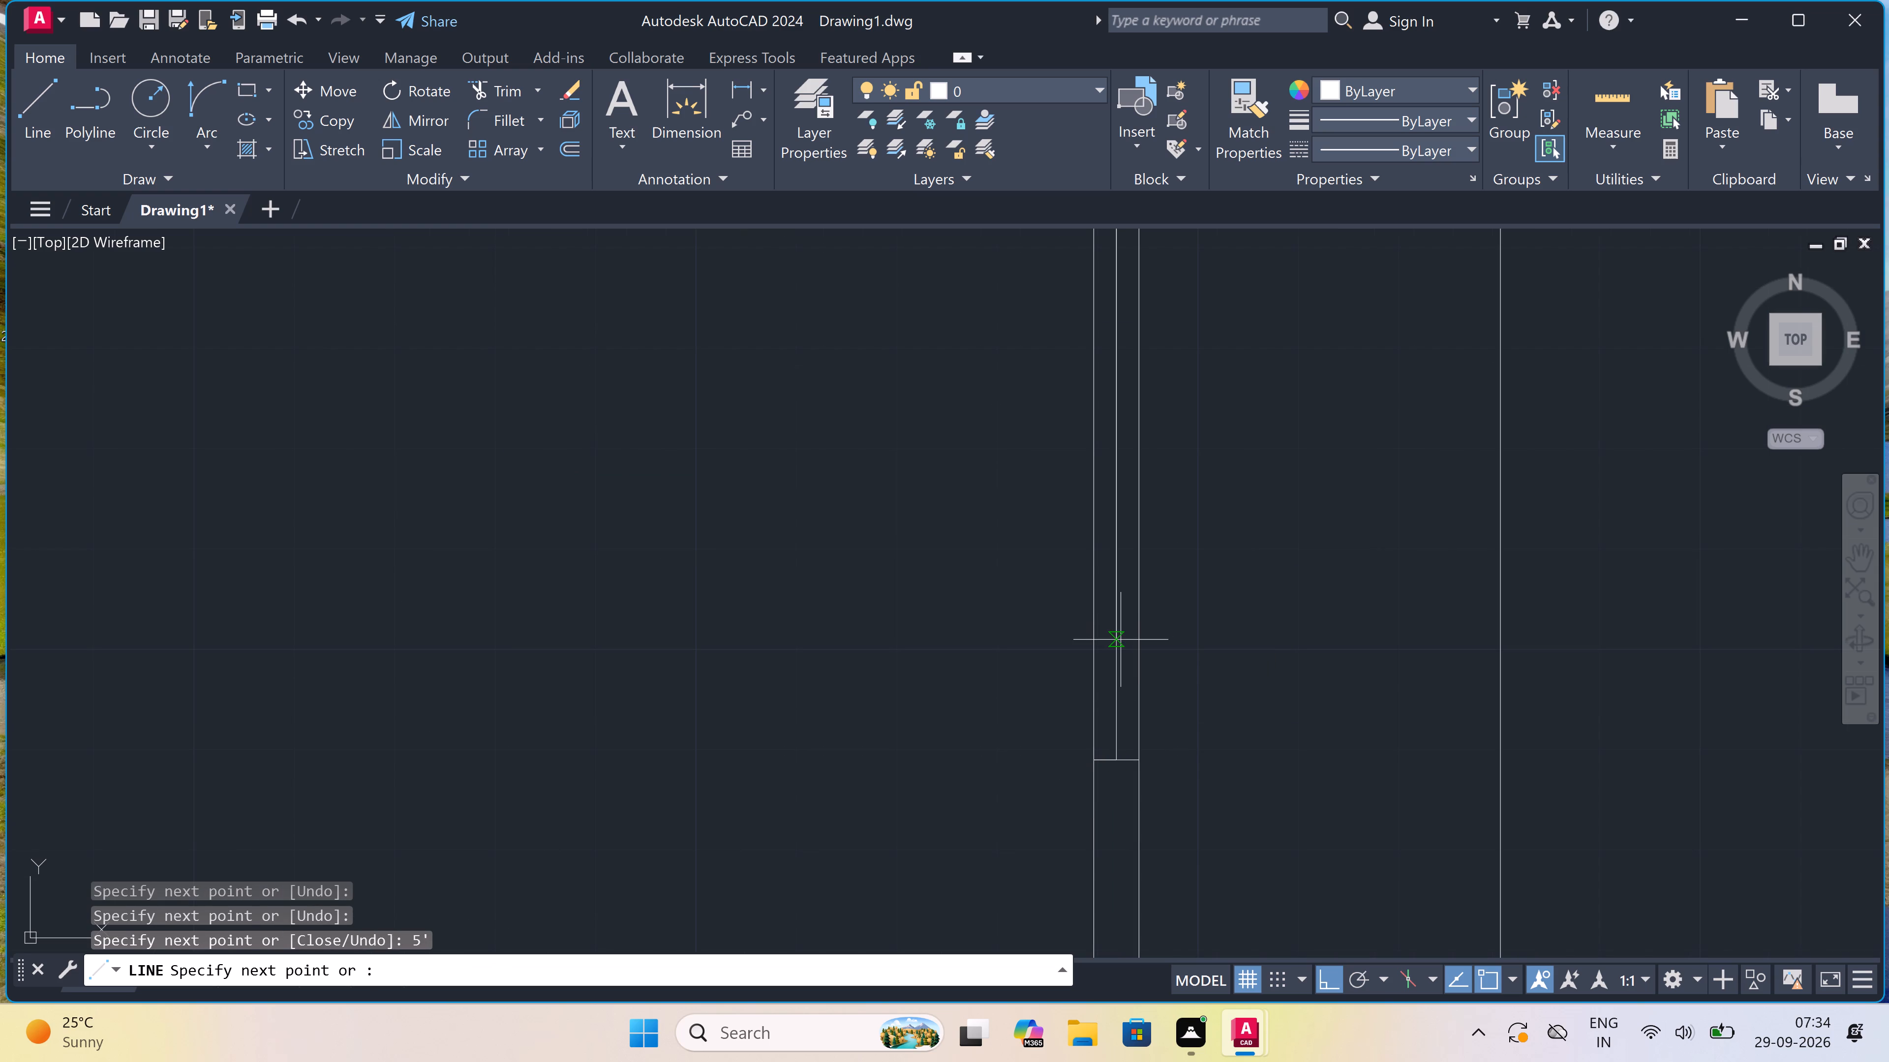
pyautogui.scroll(-3, 1120, 642)
pyautogui.scroll(2, 1125, 507)
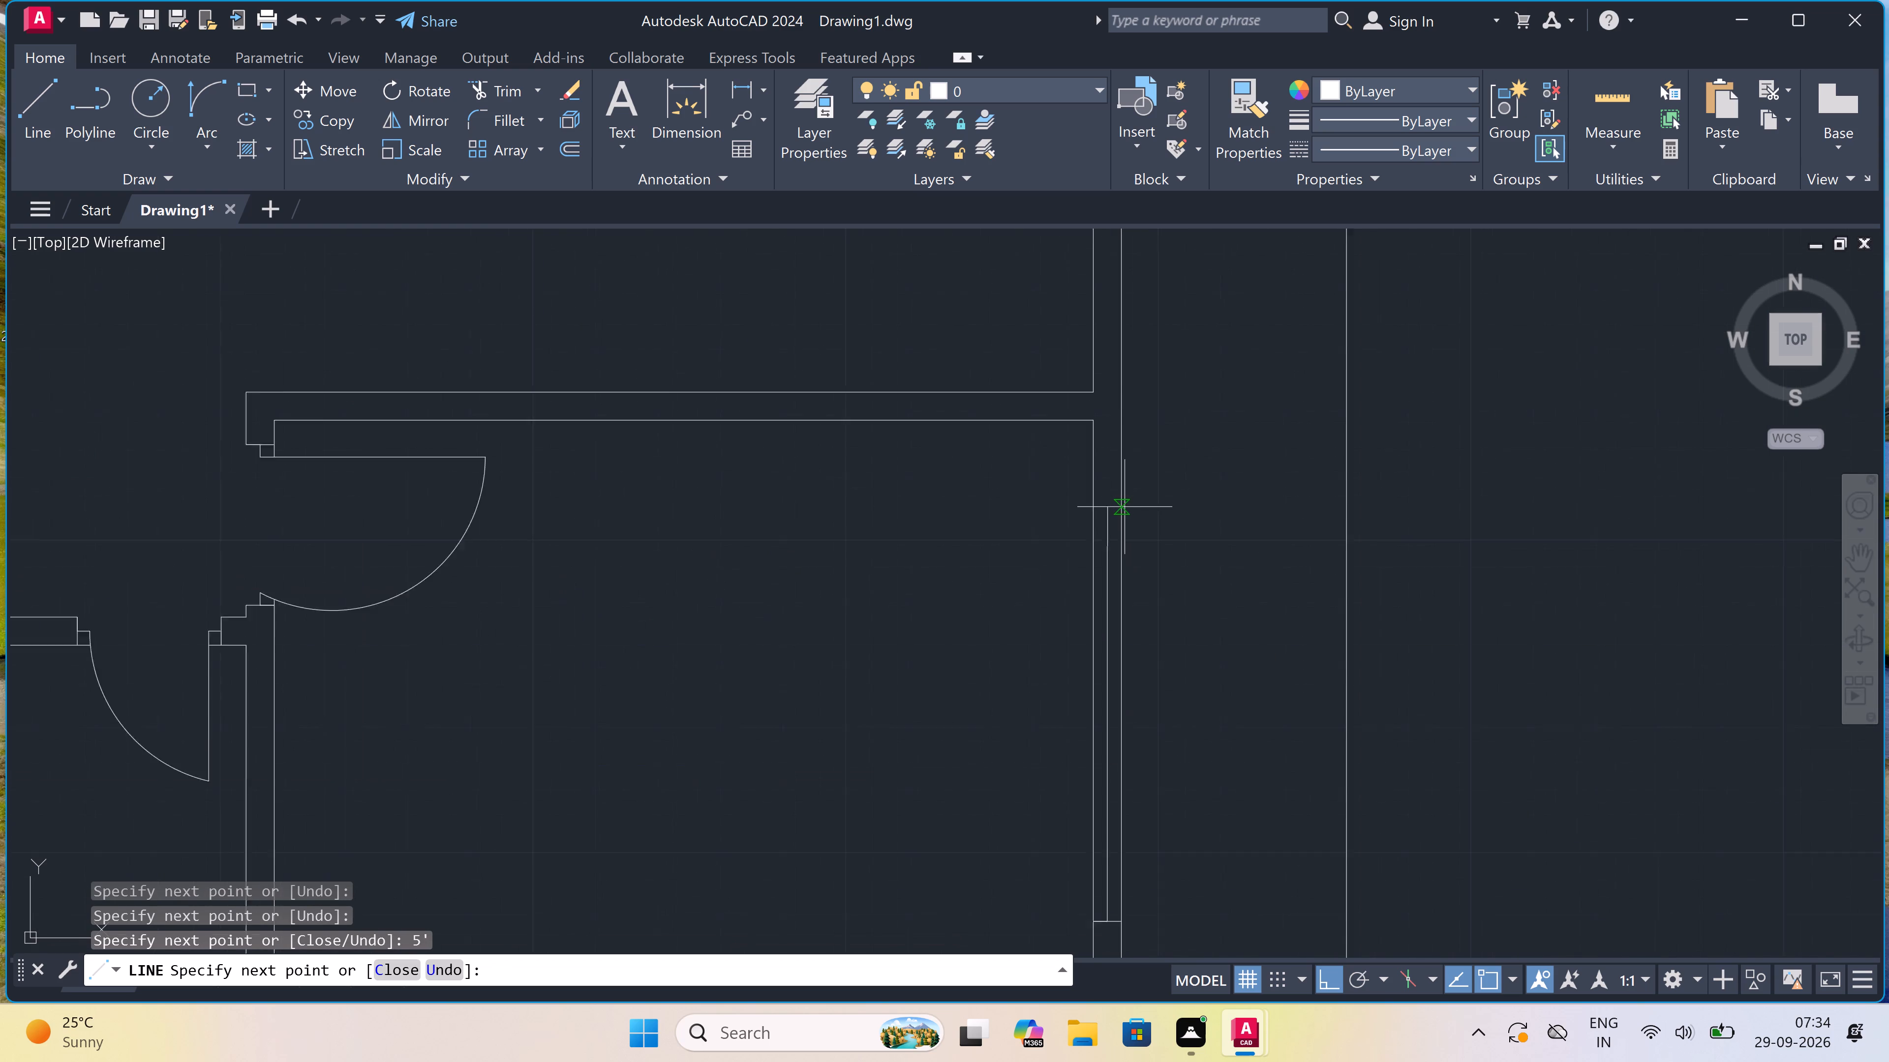
pyautogui.scroll(1, 1125, 507)
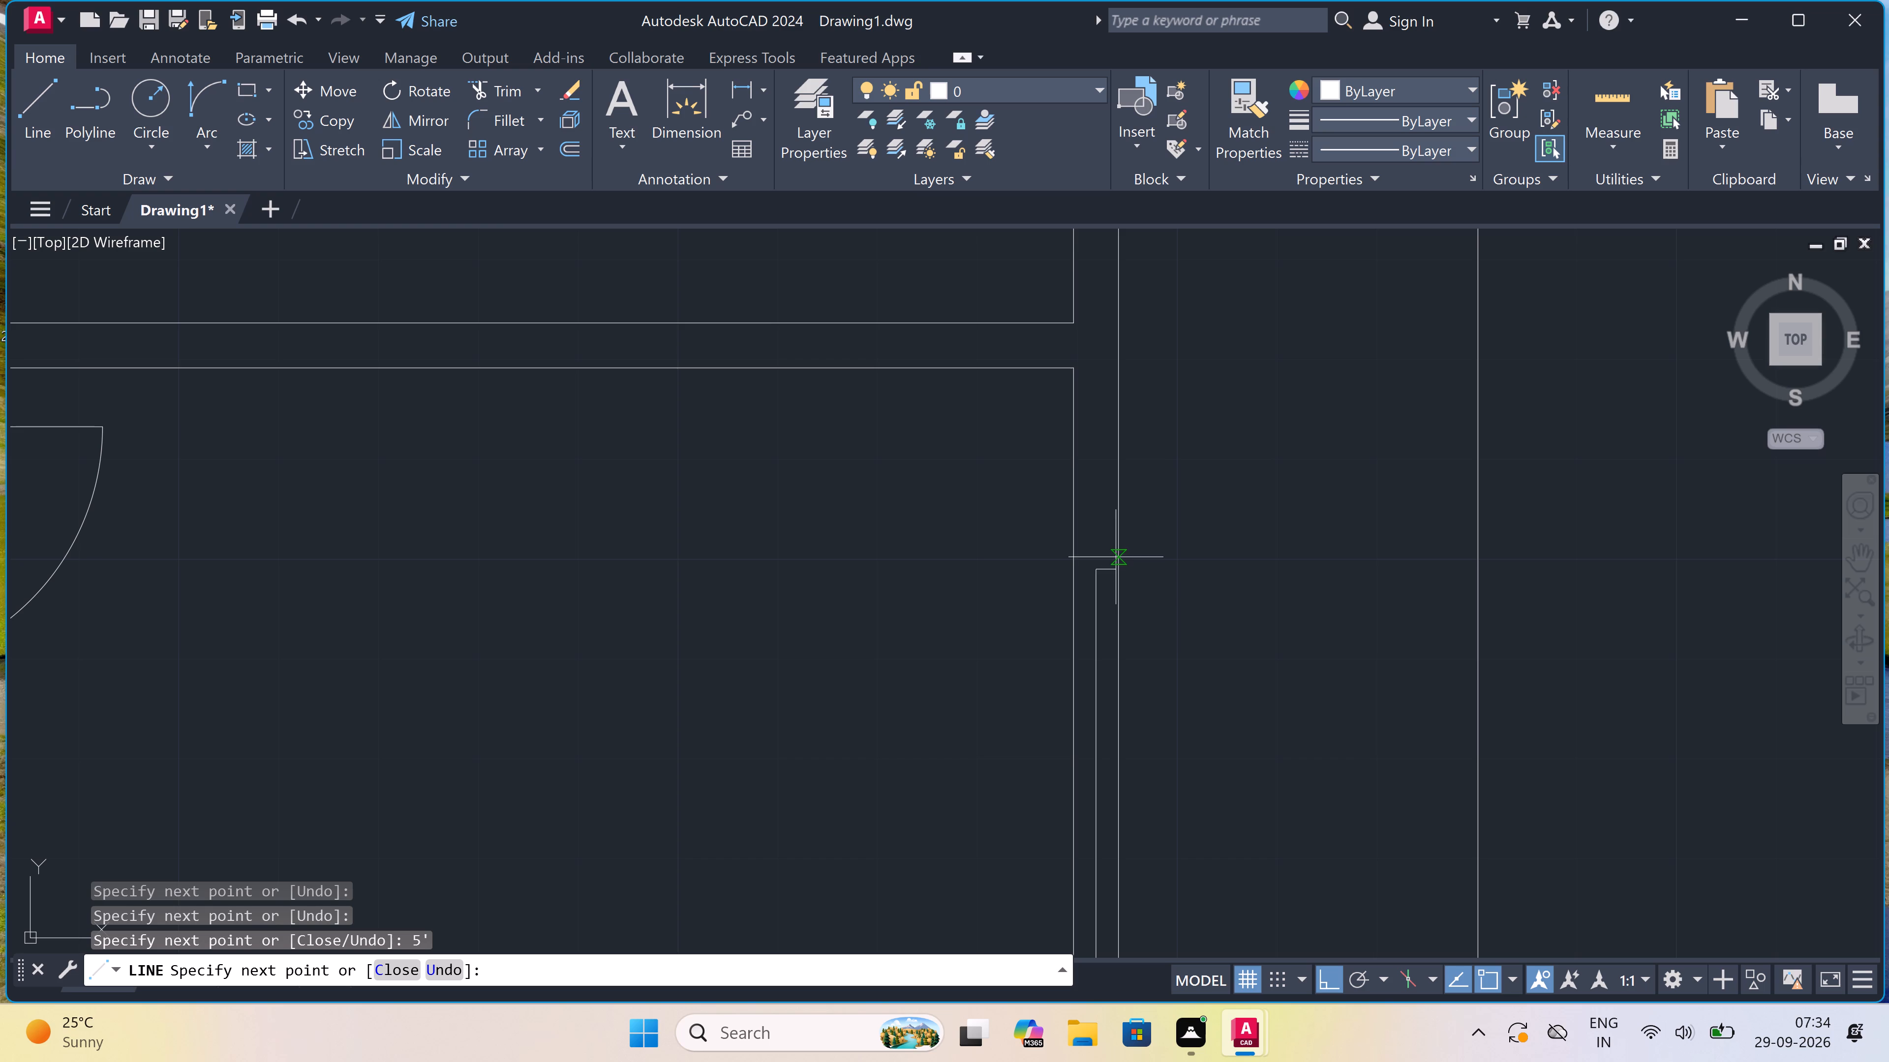
pyautogui.click(1114, 562)
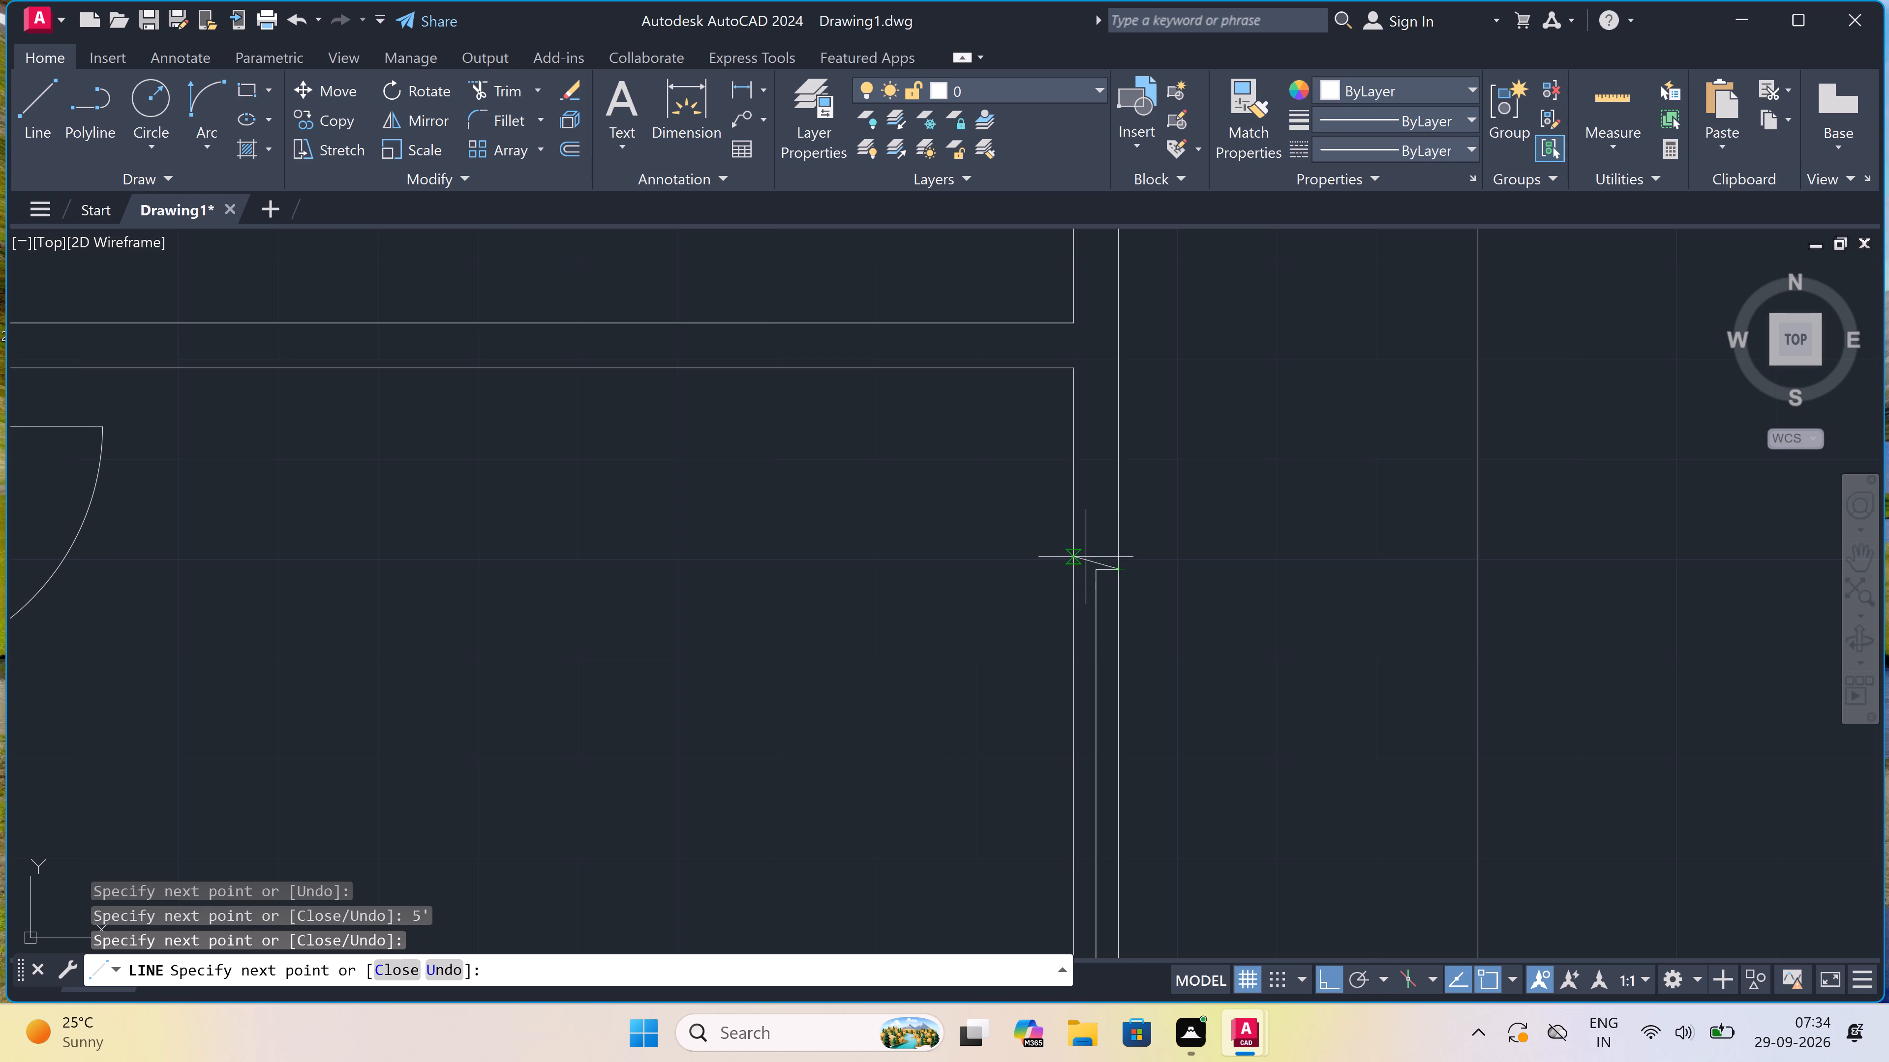
pyautogui.scroll(2, 1067, 593)
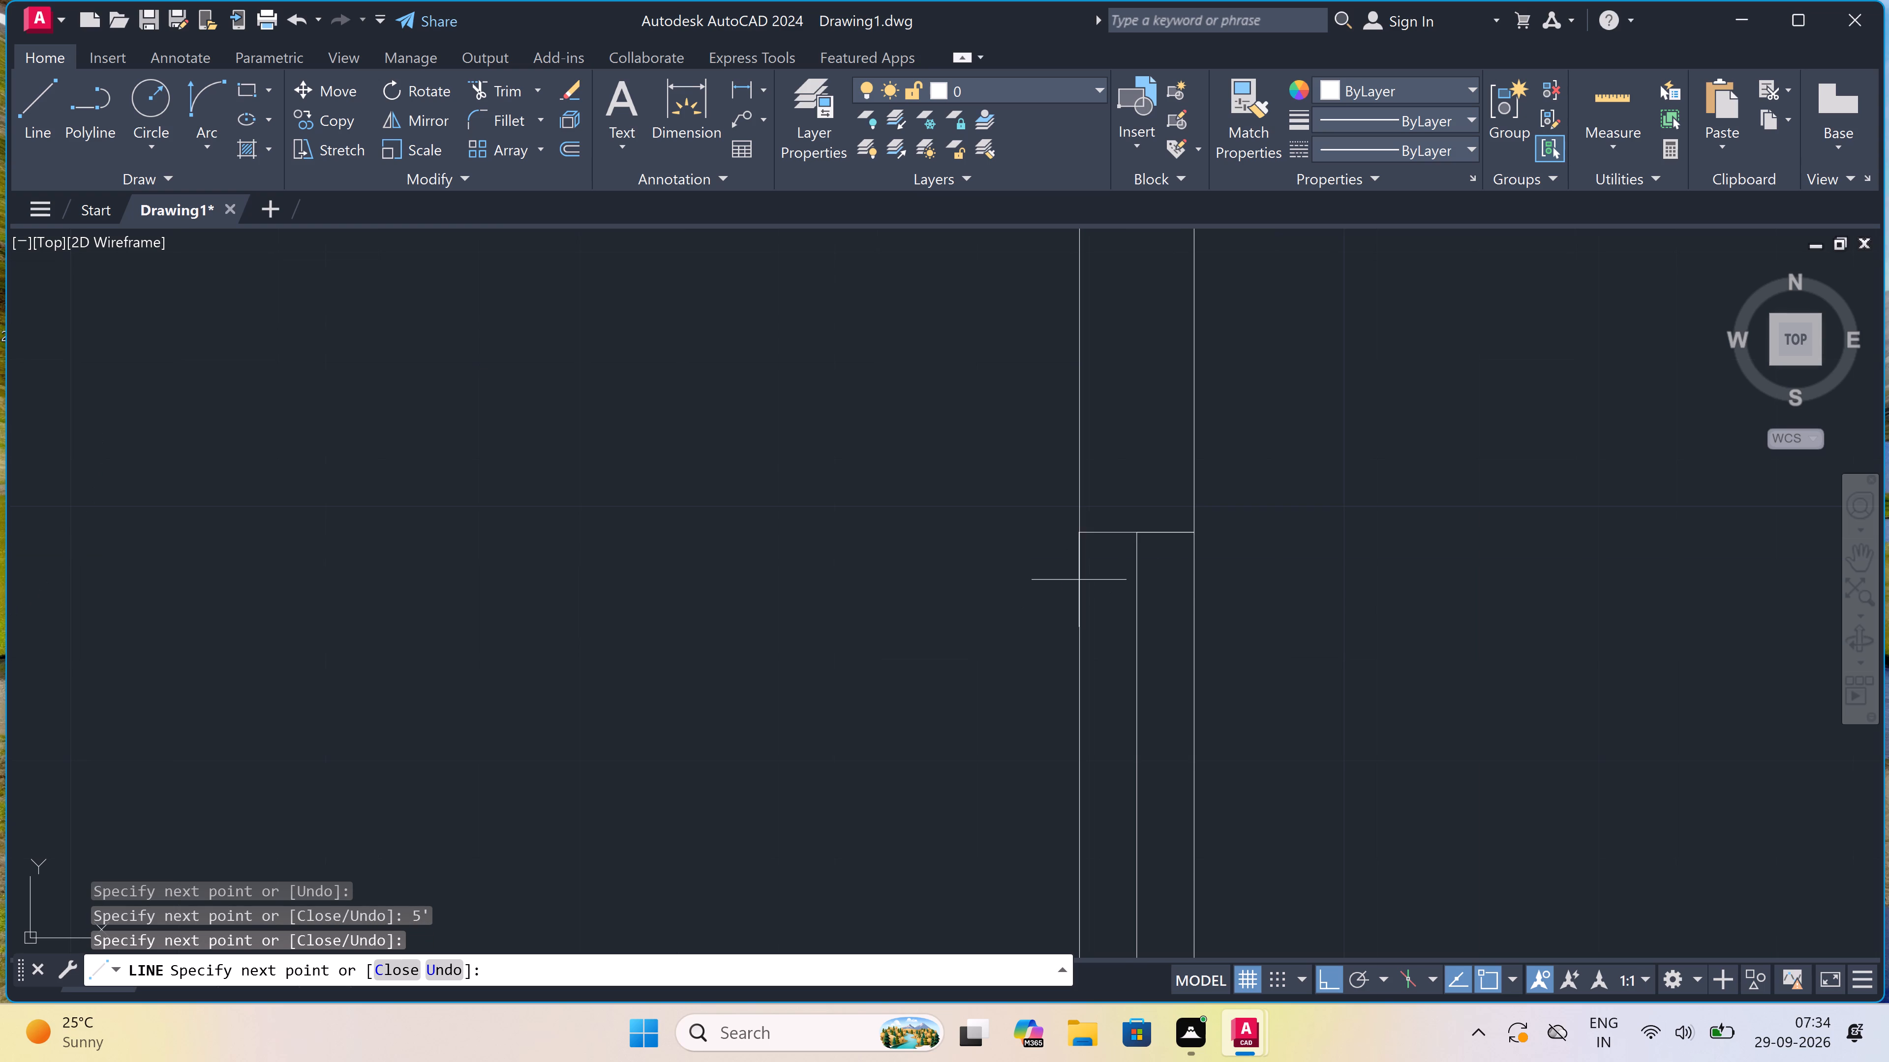
pyautogui.click(1081, 526)
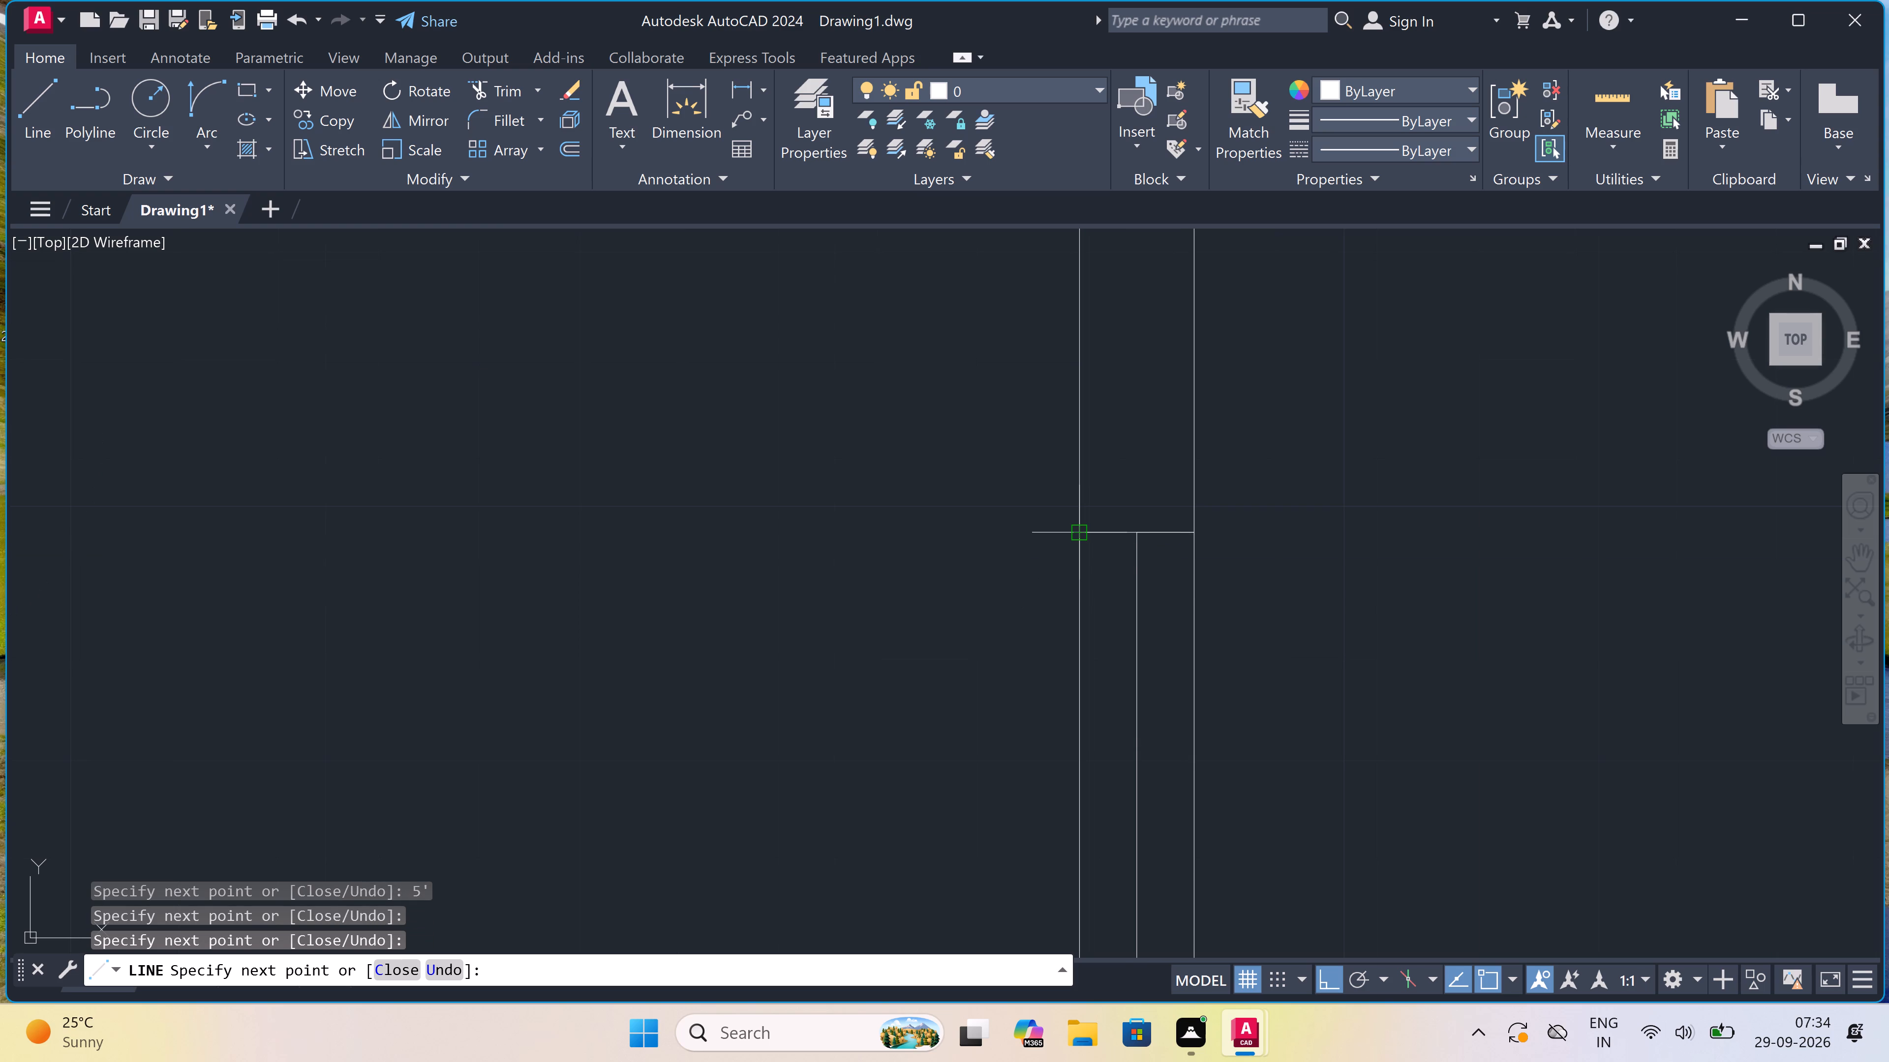
pyautogui.press('Escape')
# Draw a 5' wide window across the south wall's thickness in the room just west of the central wall.
pyautogui.press('space')
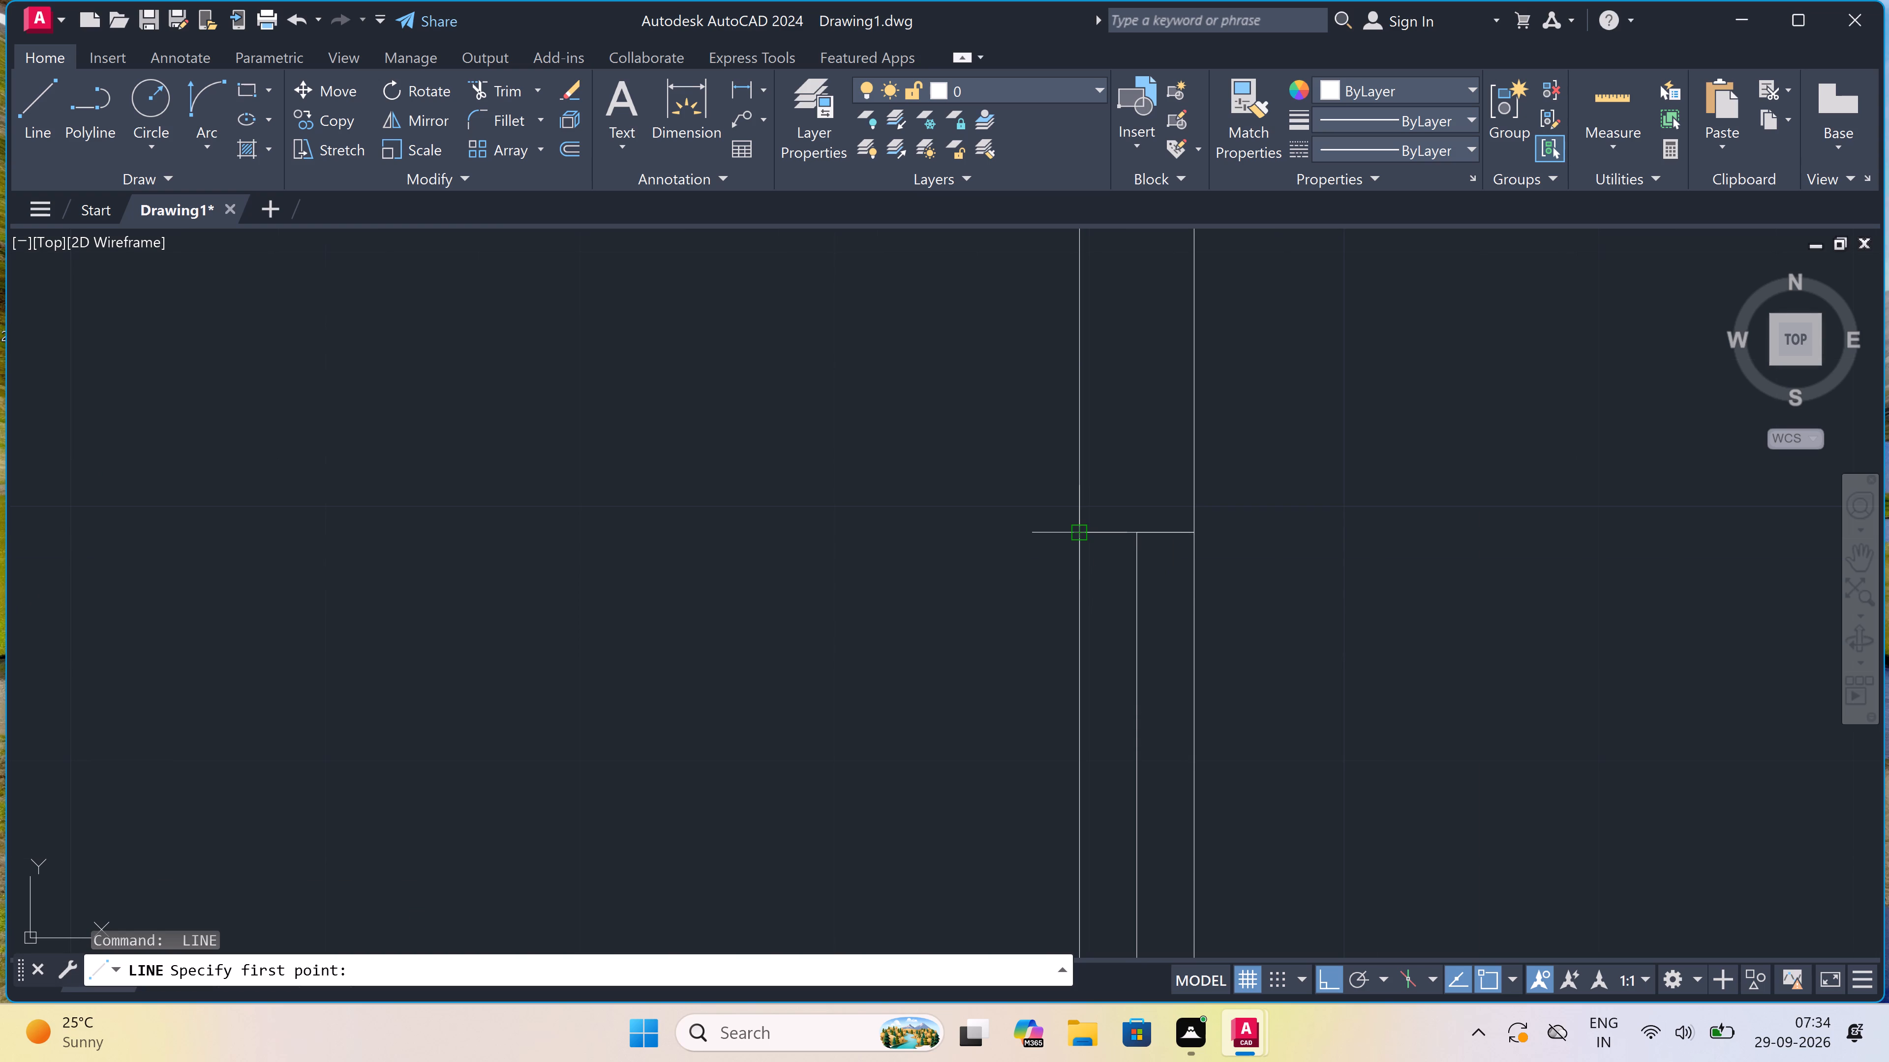
pyautogui.scroll(-7, 994, 516)
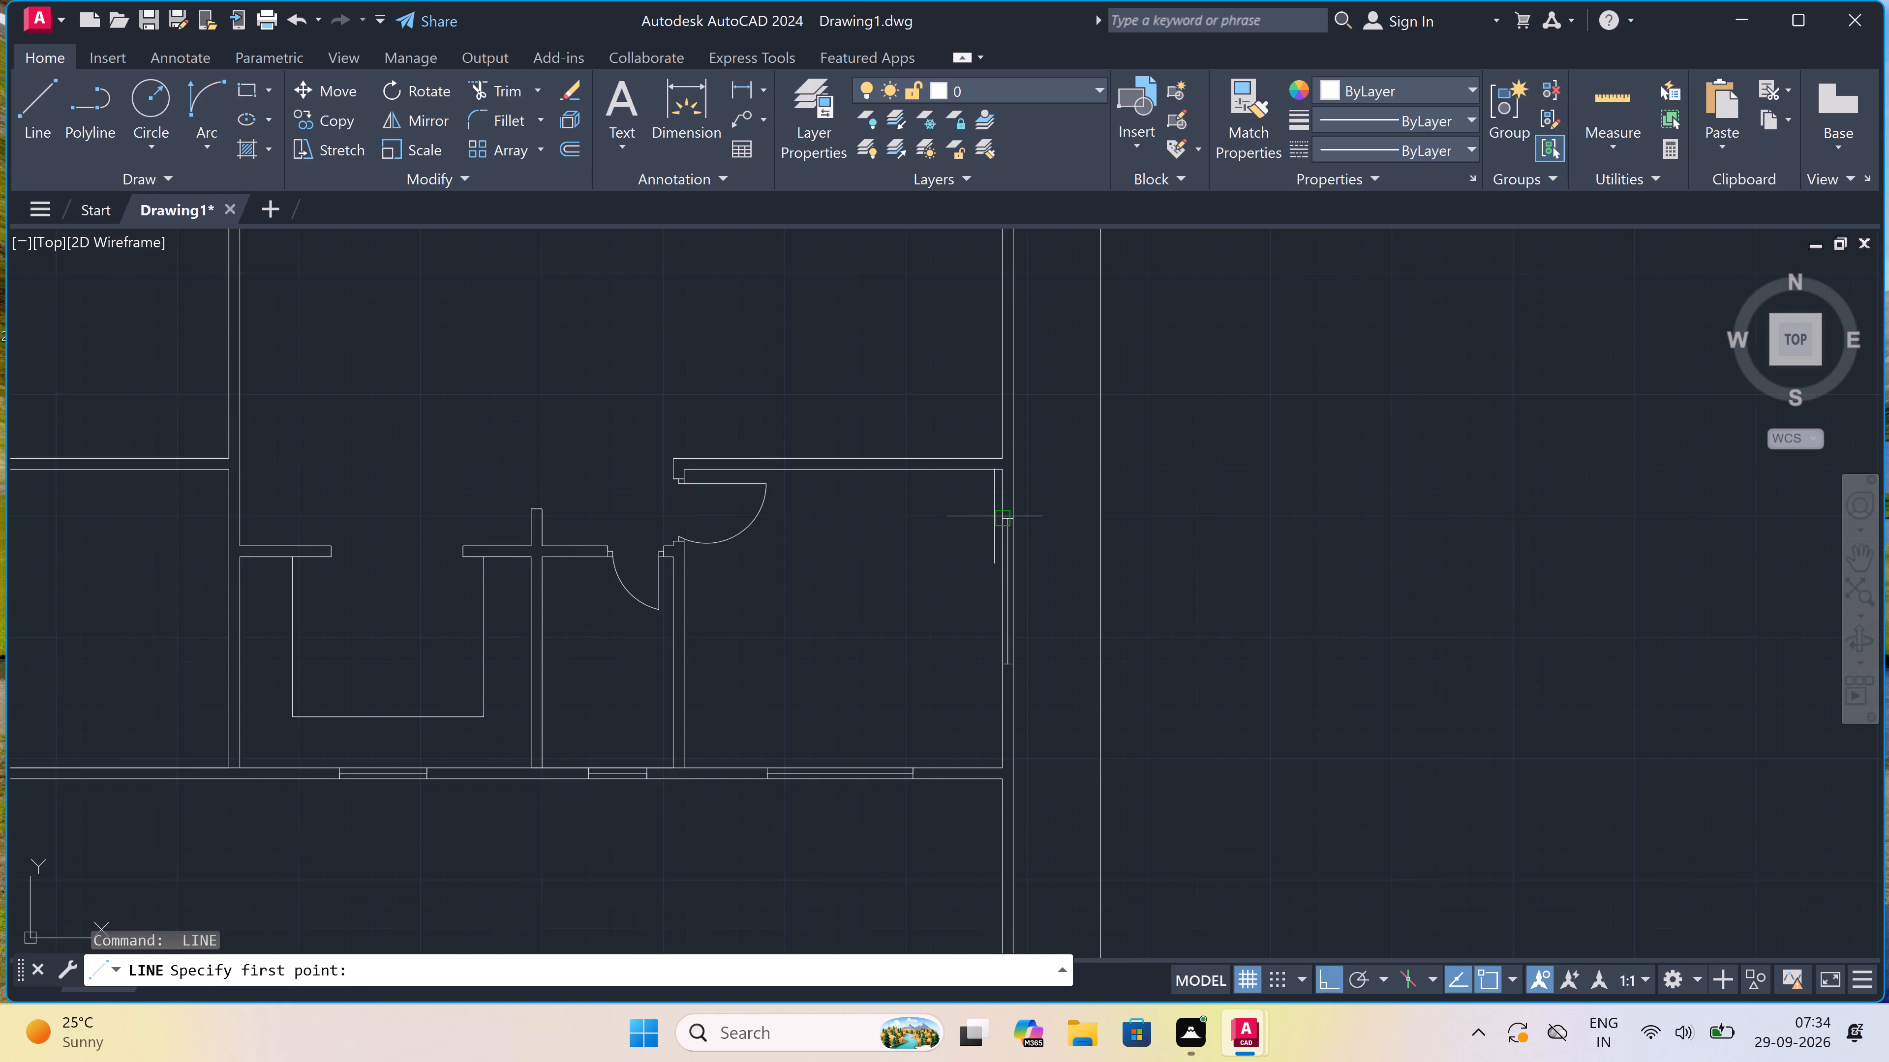
pyautogui.scroll(-2, 994, 518)
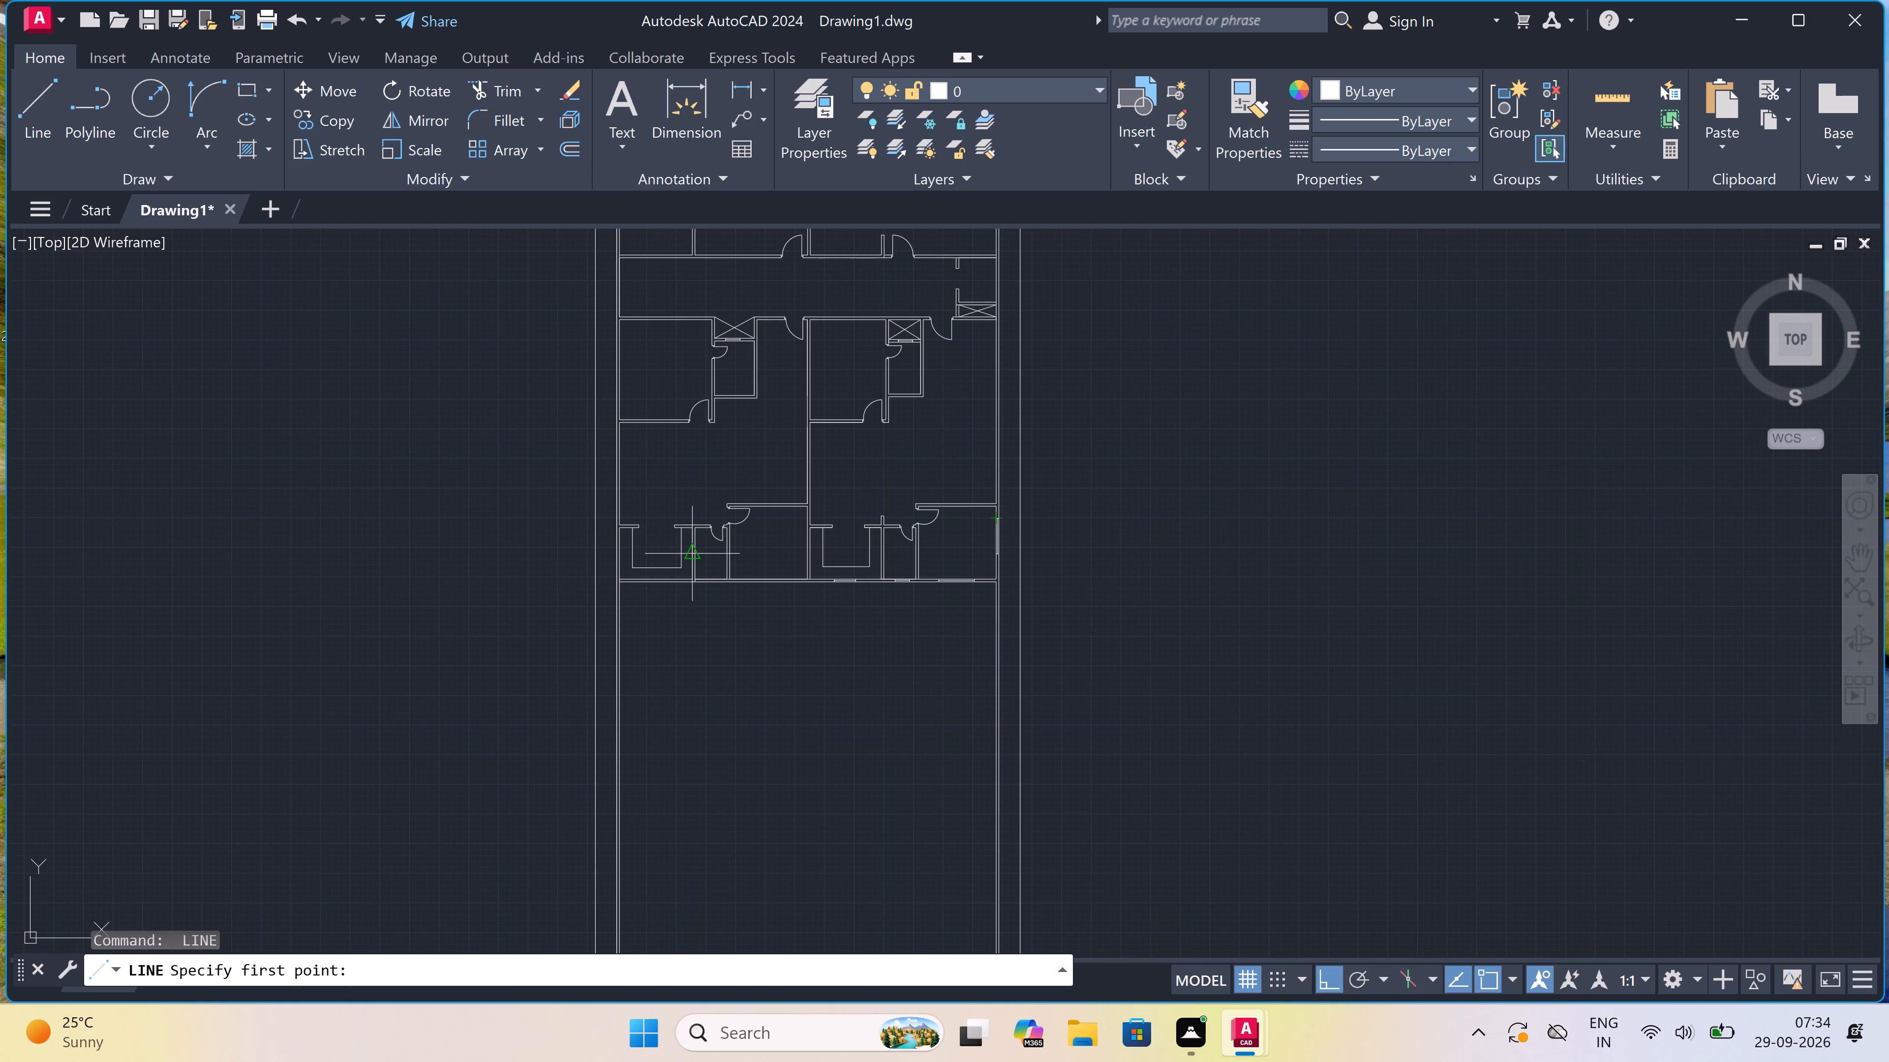
pyautogui.scroll(2, 784, 532)
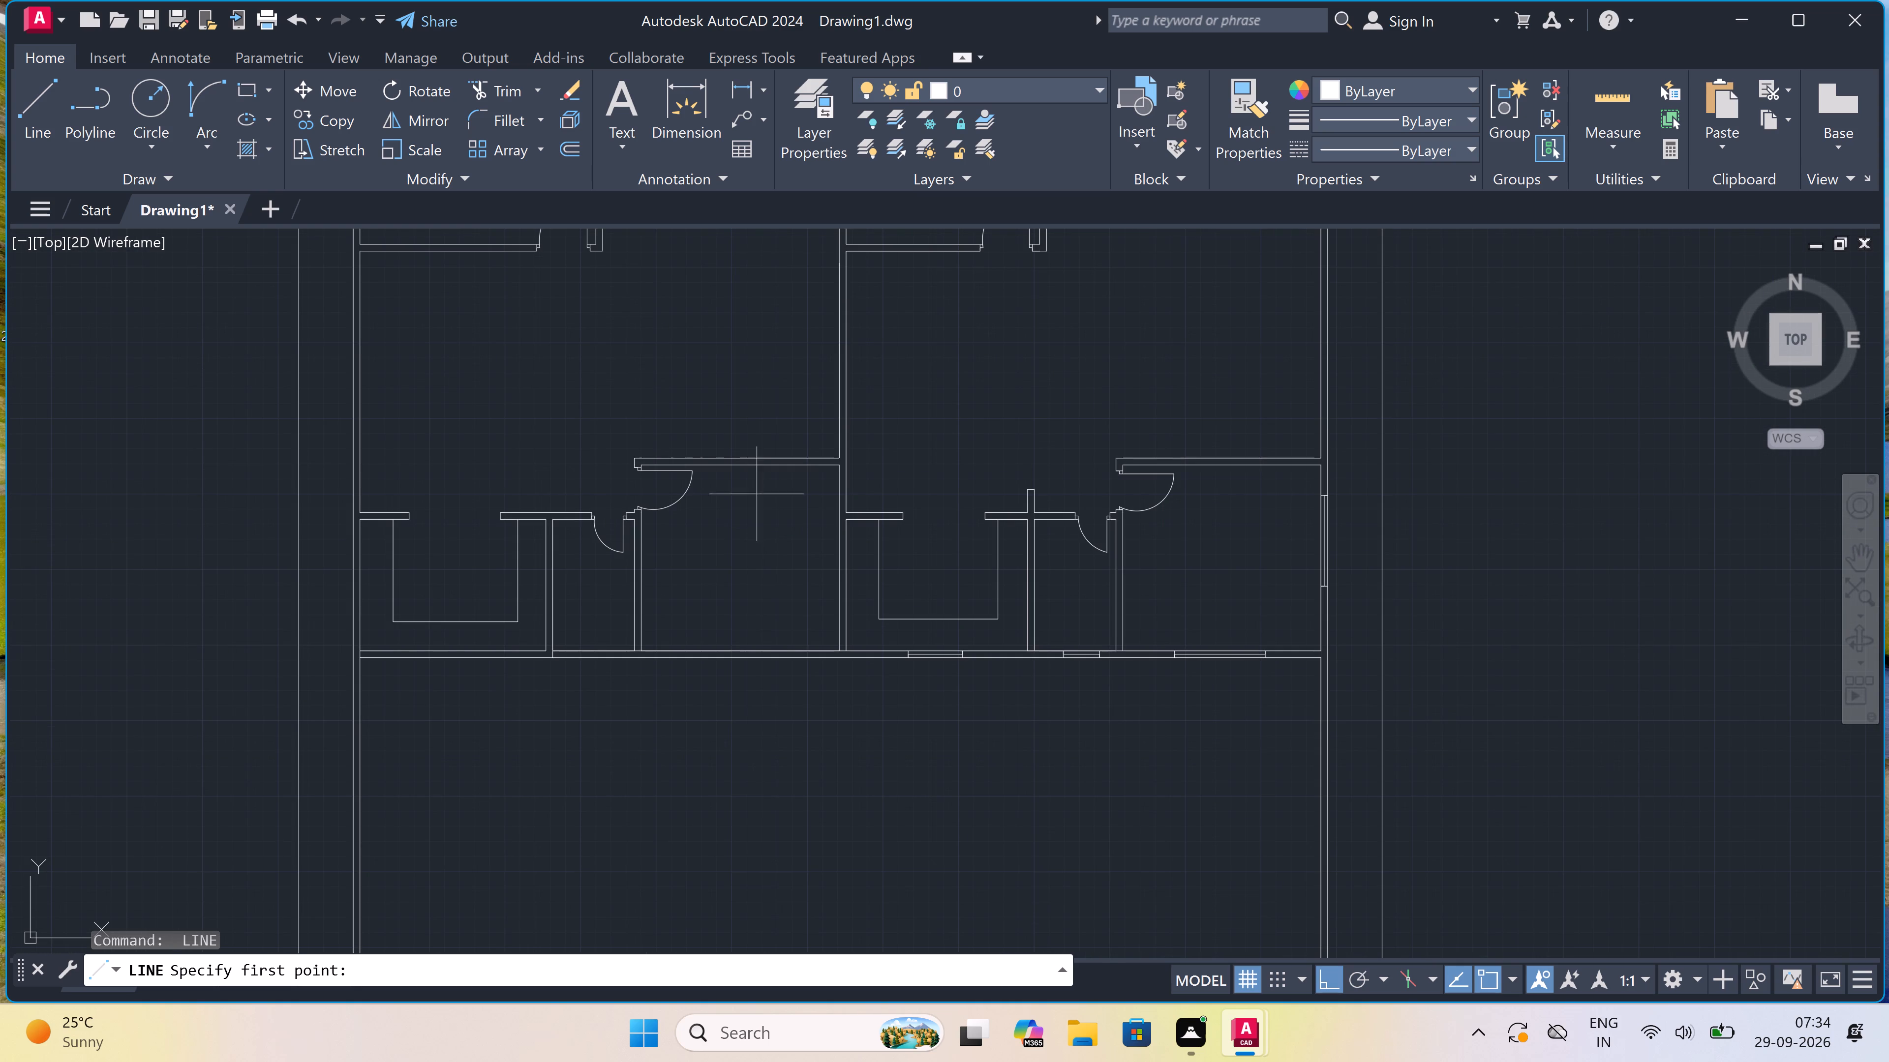
pyautogui.scroll(2, 691, 649)
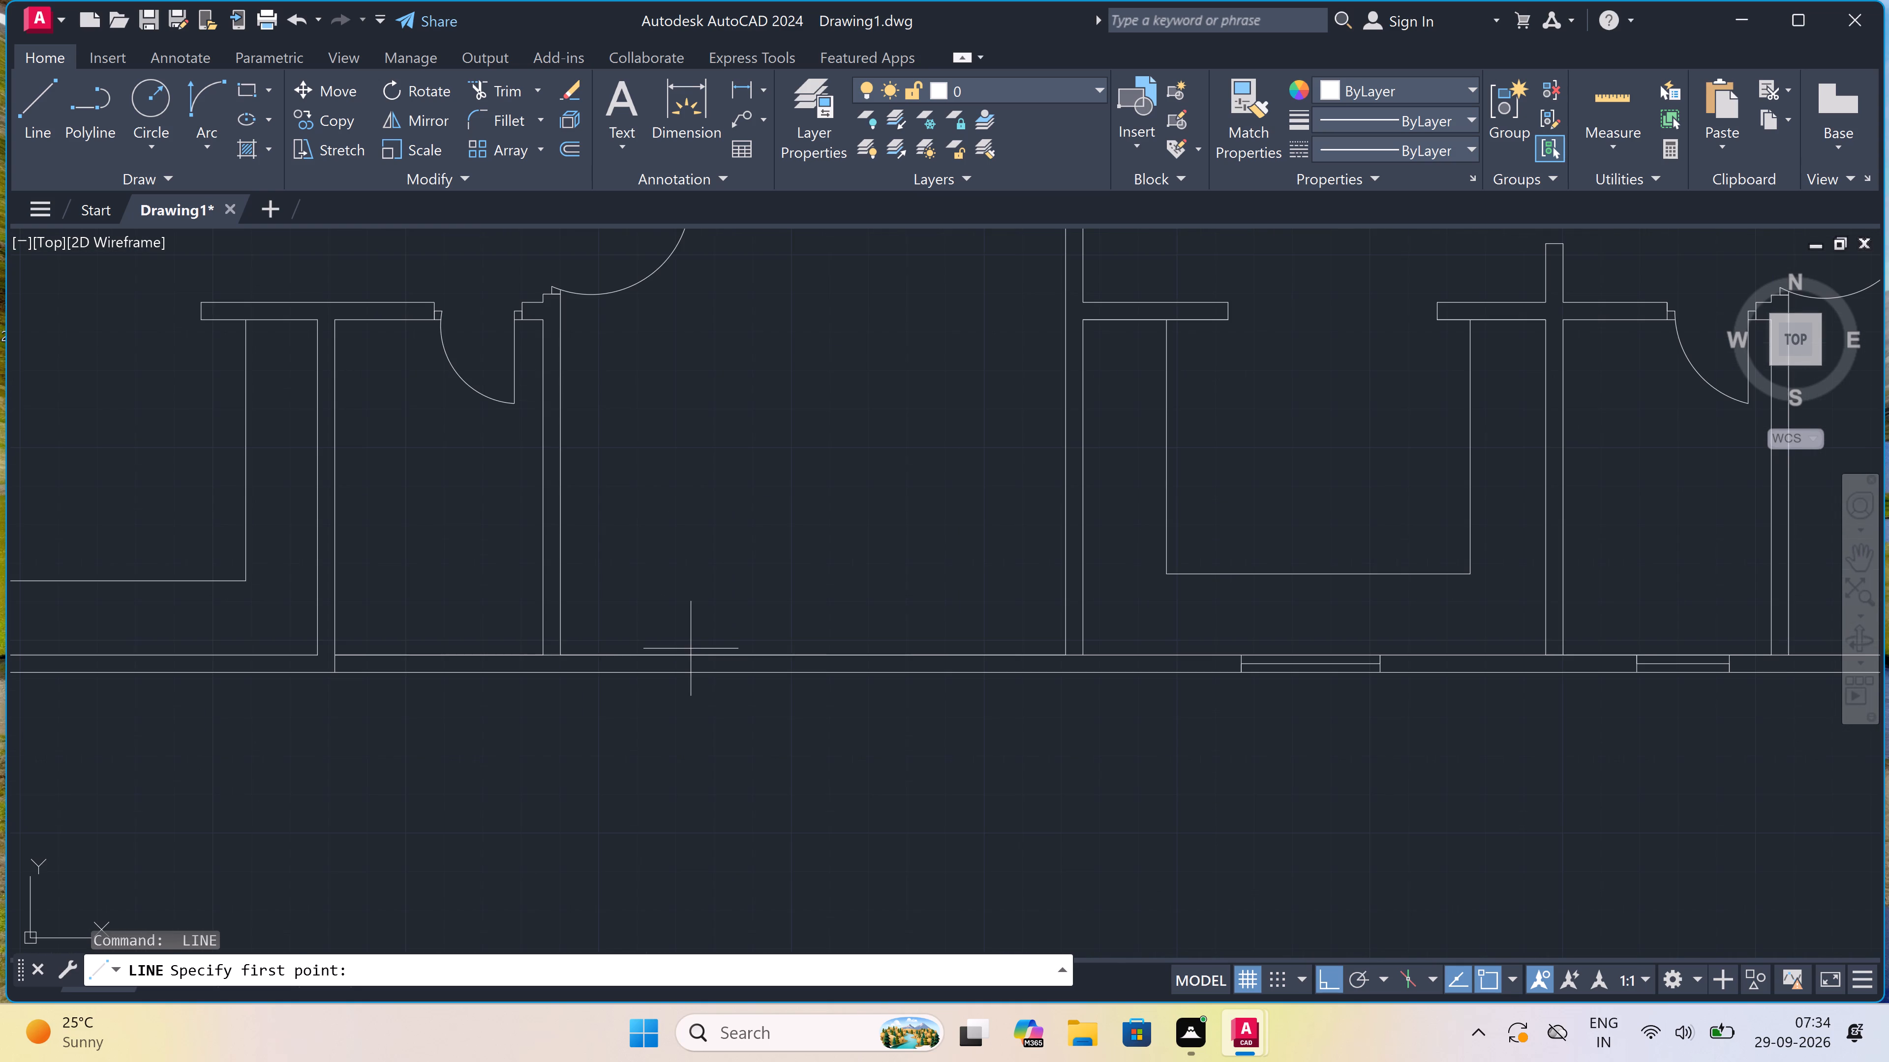
pyautogui.click(669, 653)
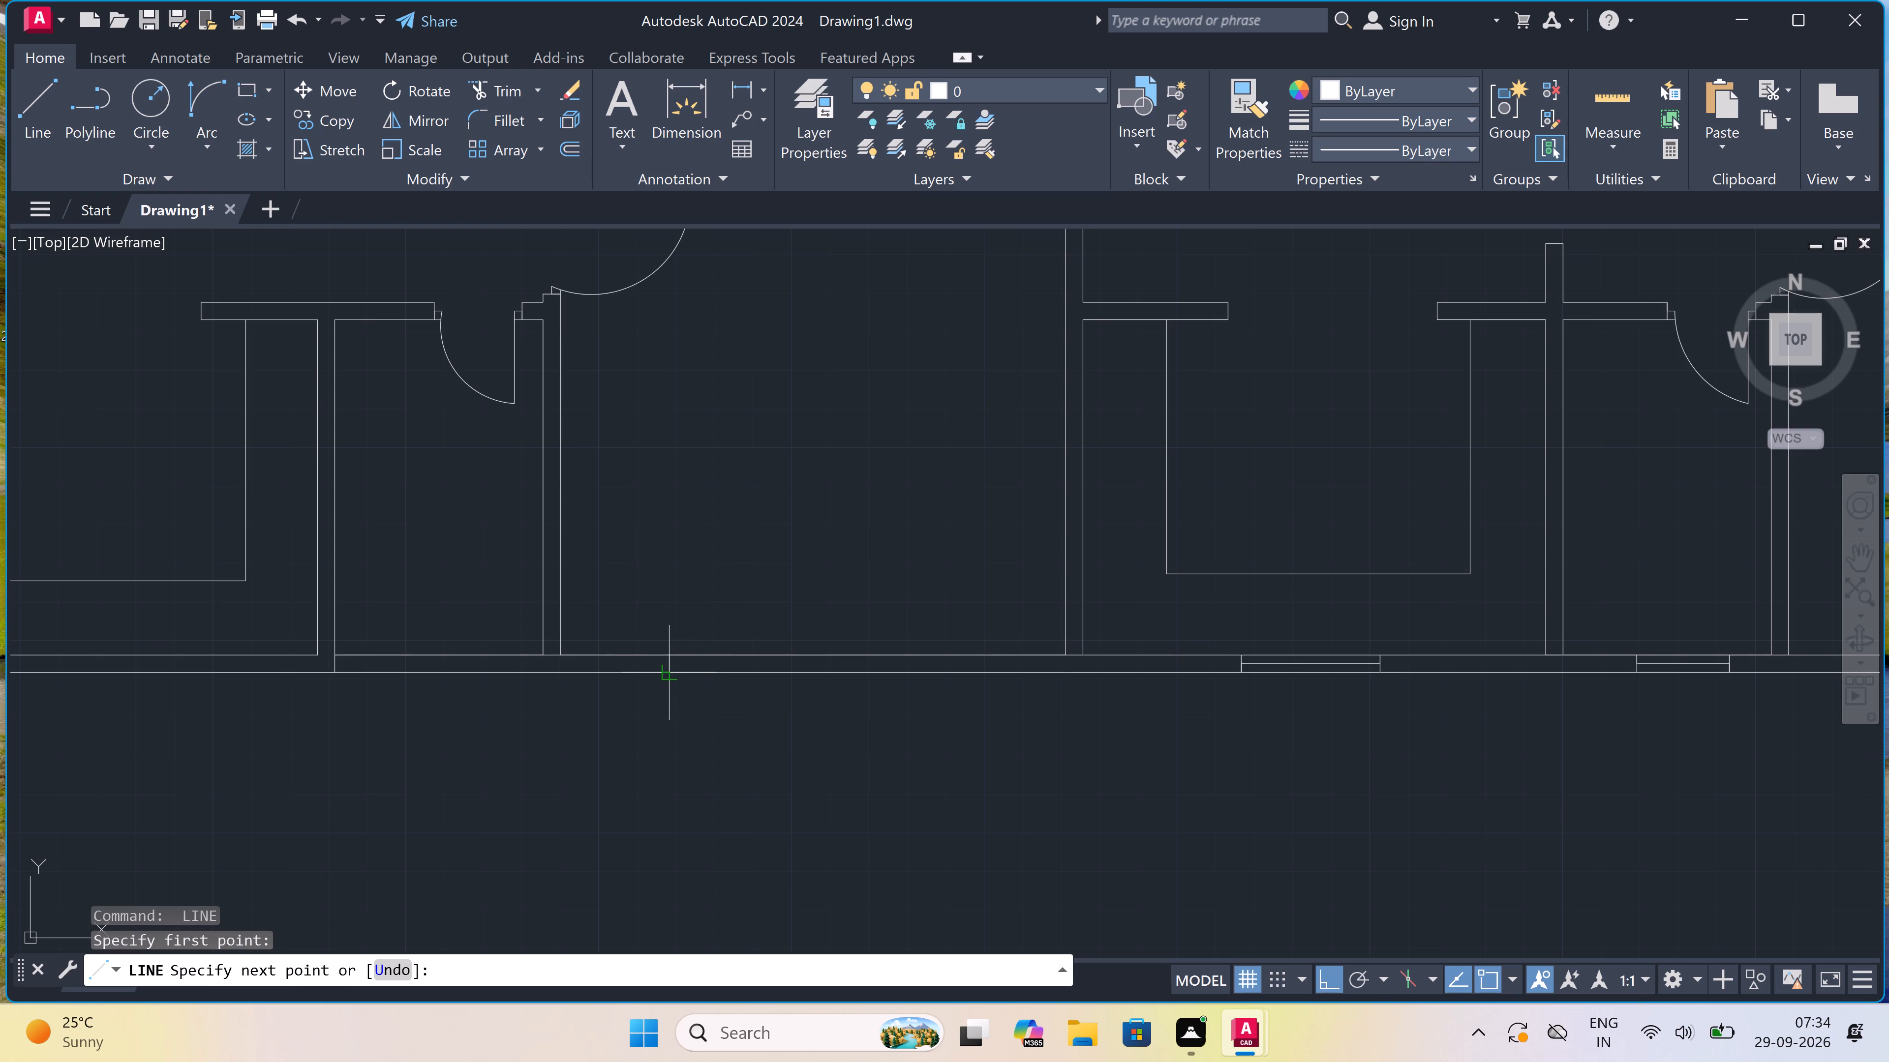
pyautogui.click(669, 675)
pyautogui.scroll(3, 666, 666)
pyautogui.click(666, 660)
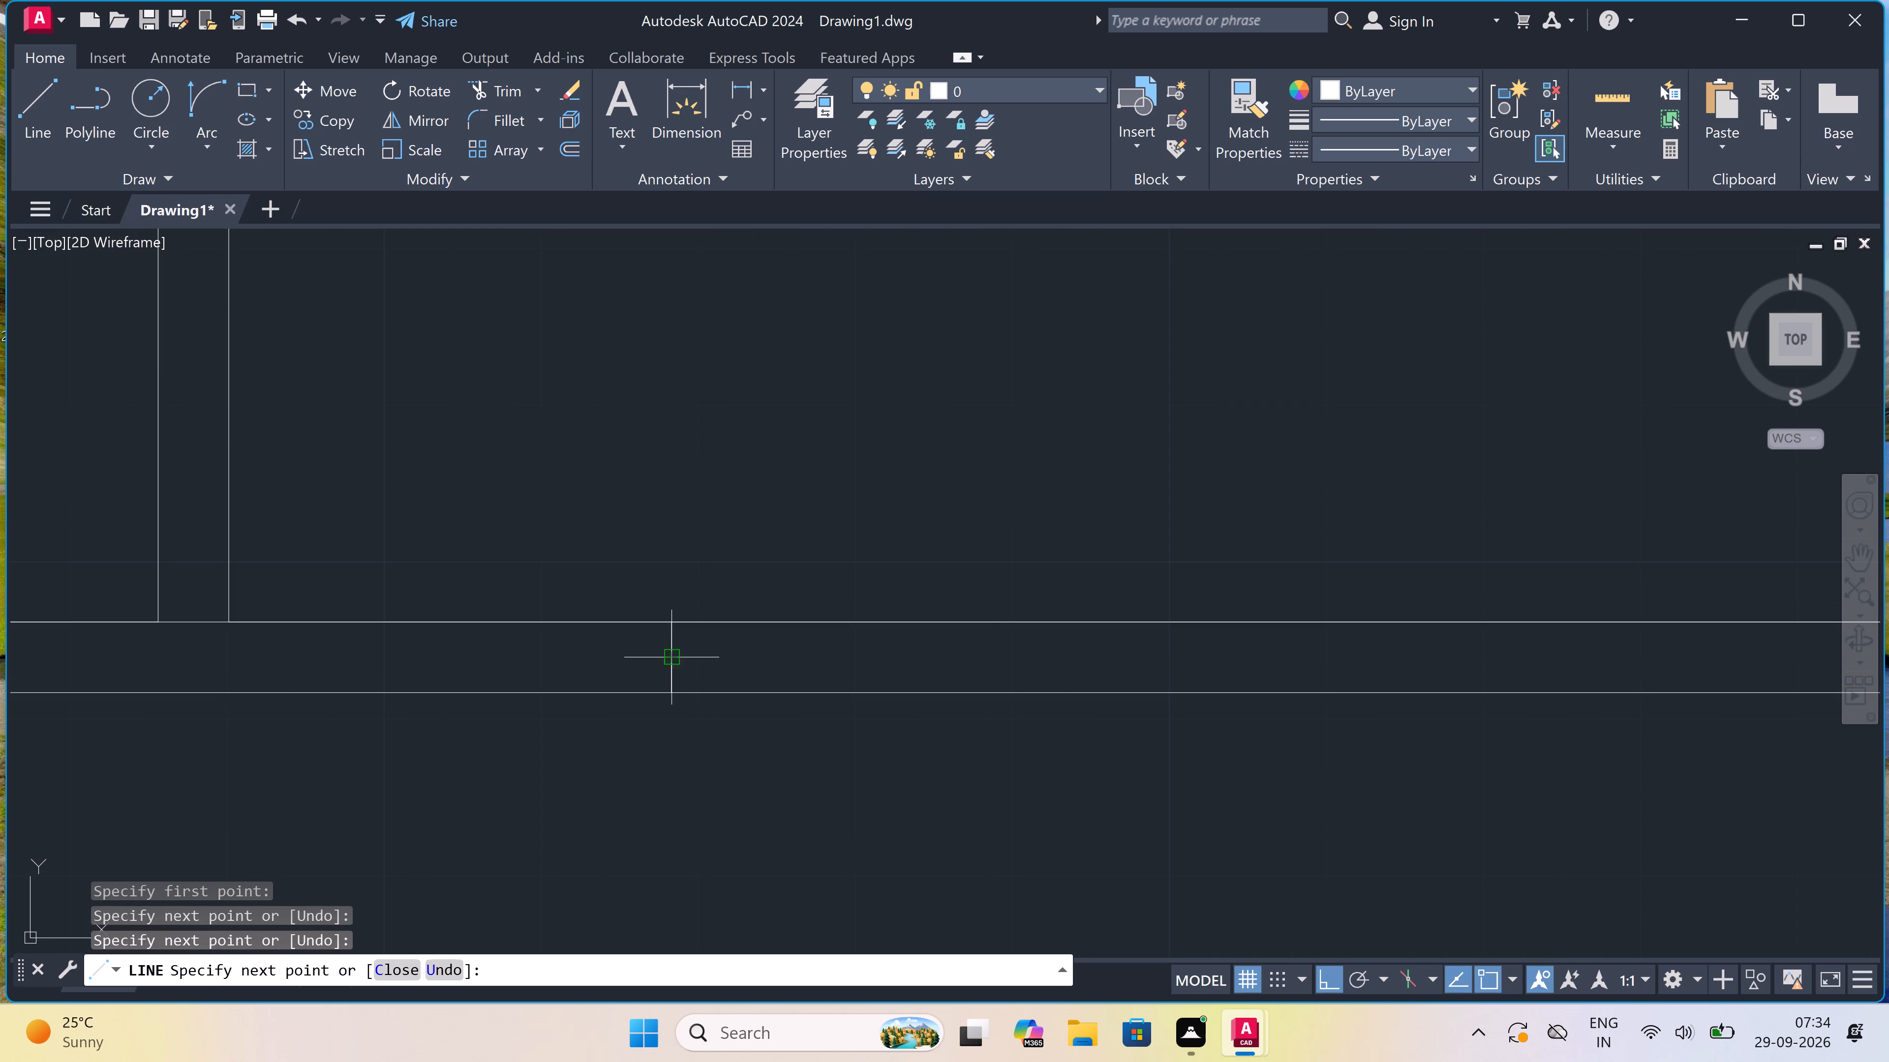
pyautogui.write("5'")
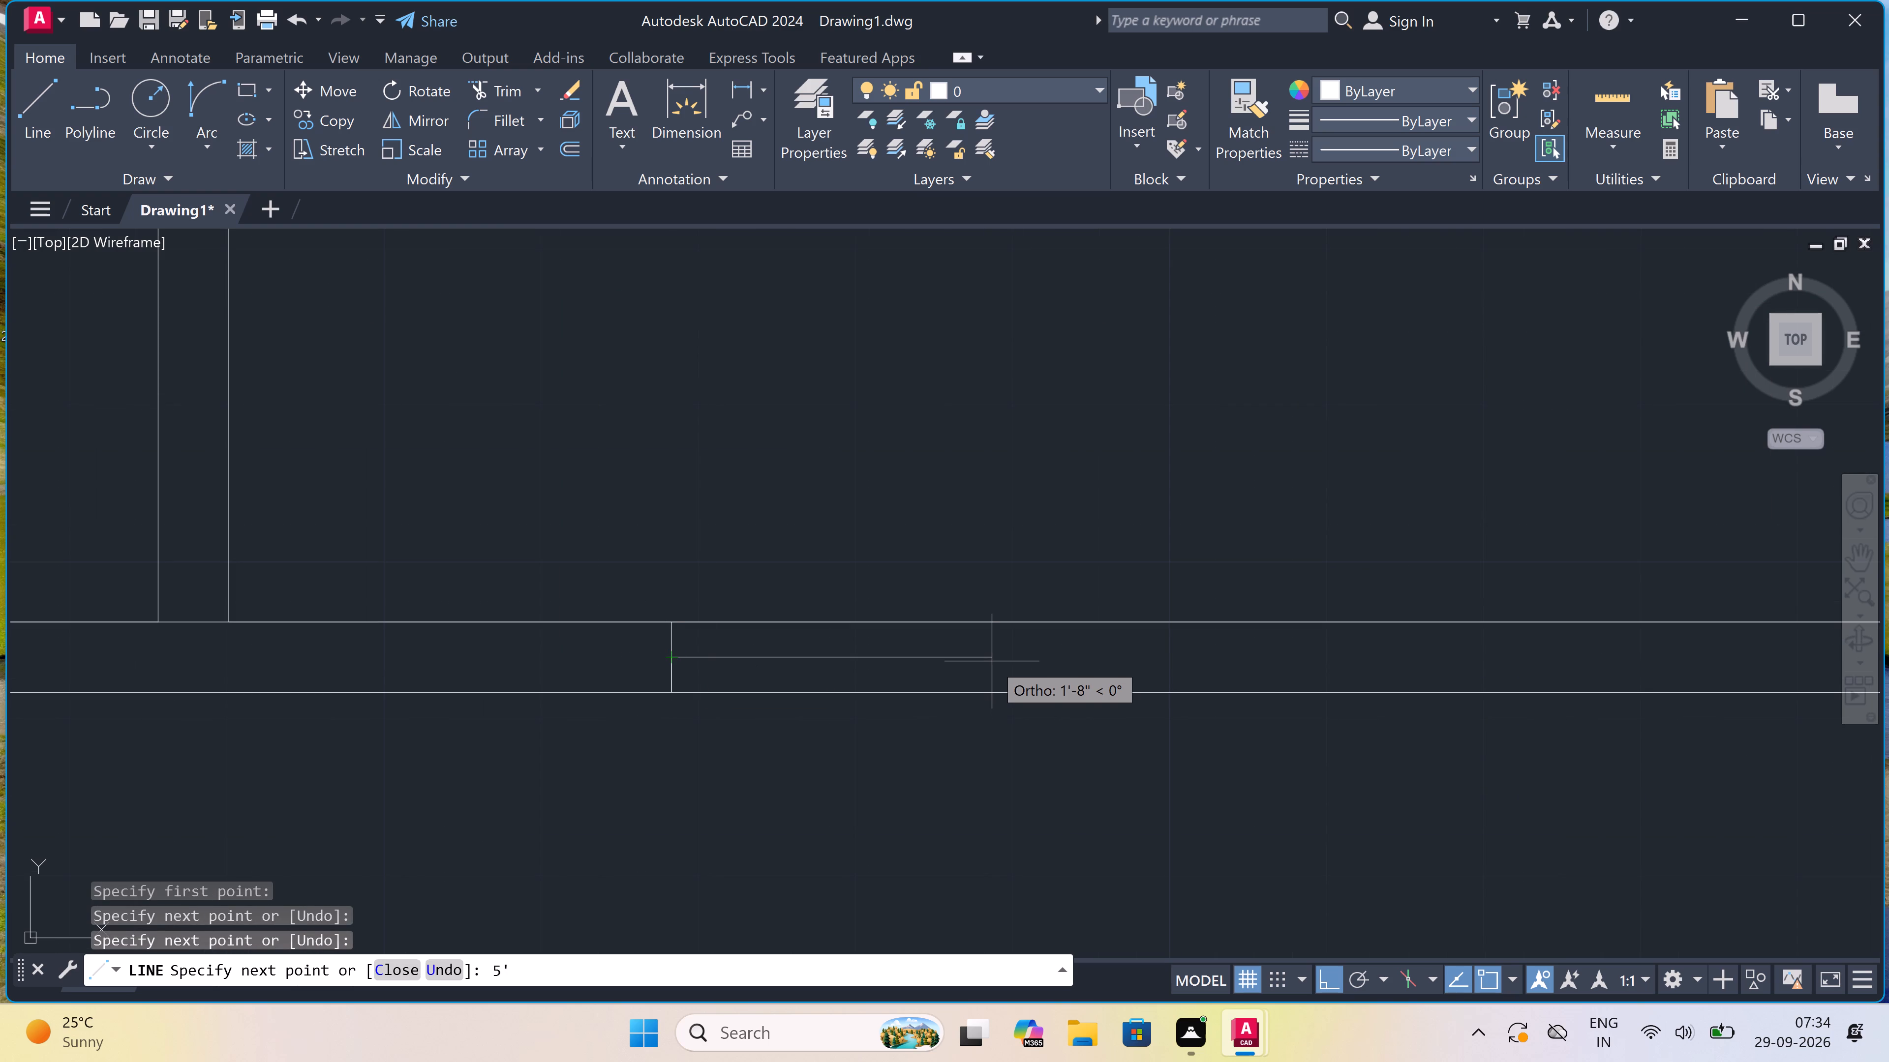
pyautogui.press('space')
pyautogui.scroll(-2, 992, 660)
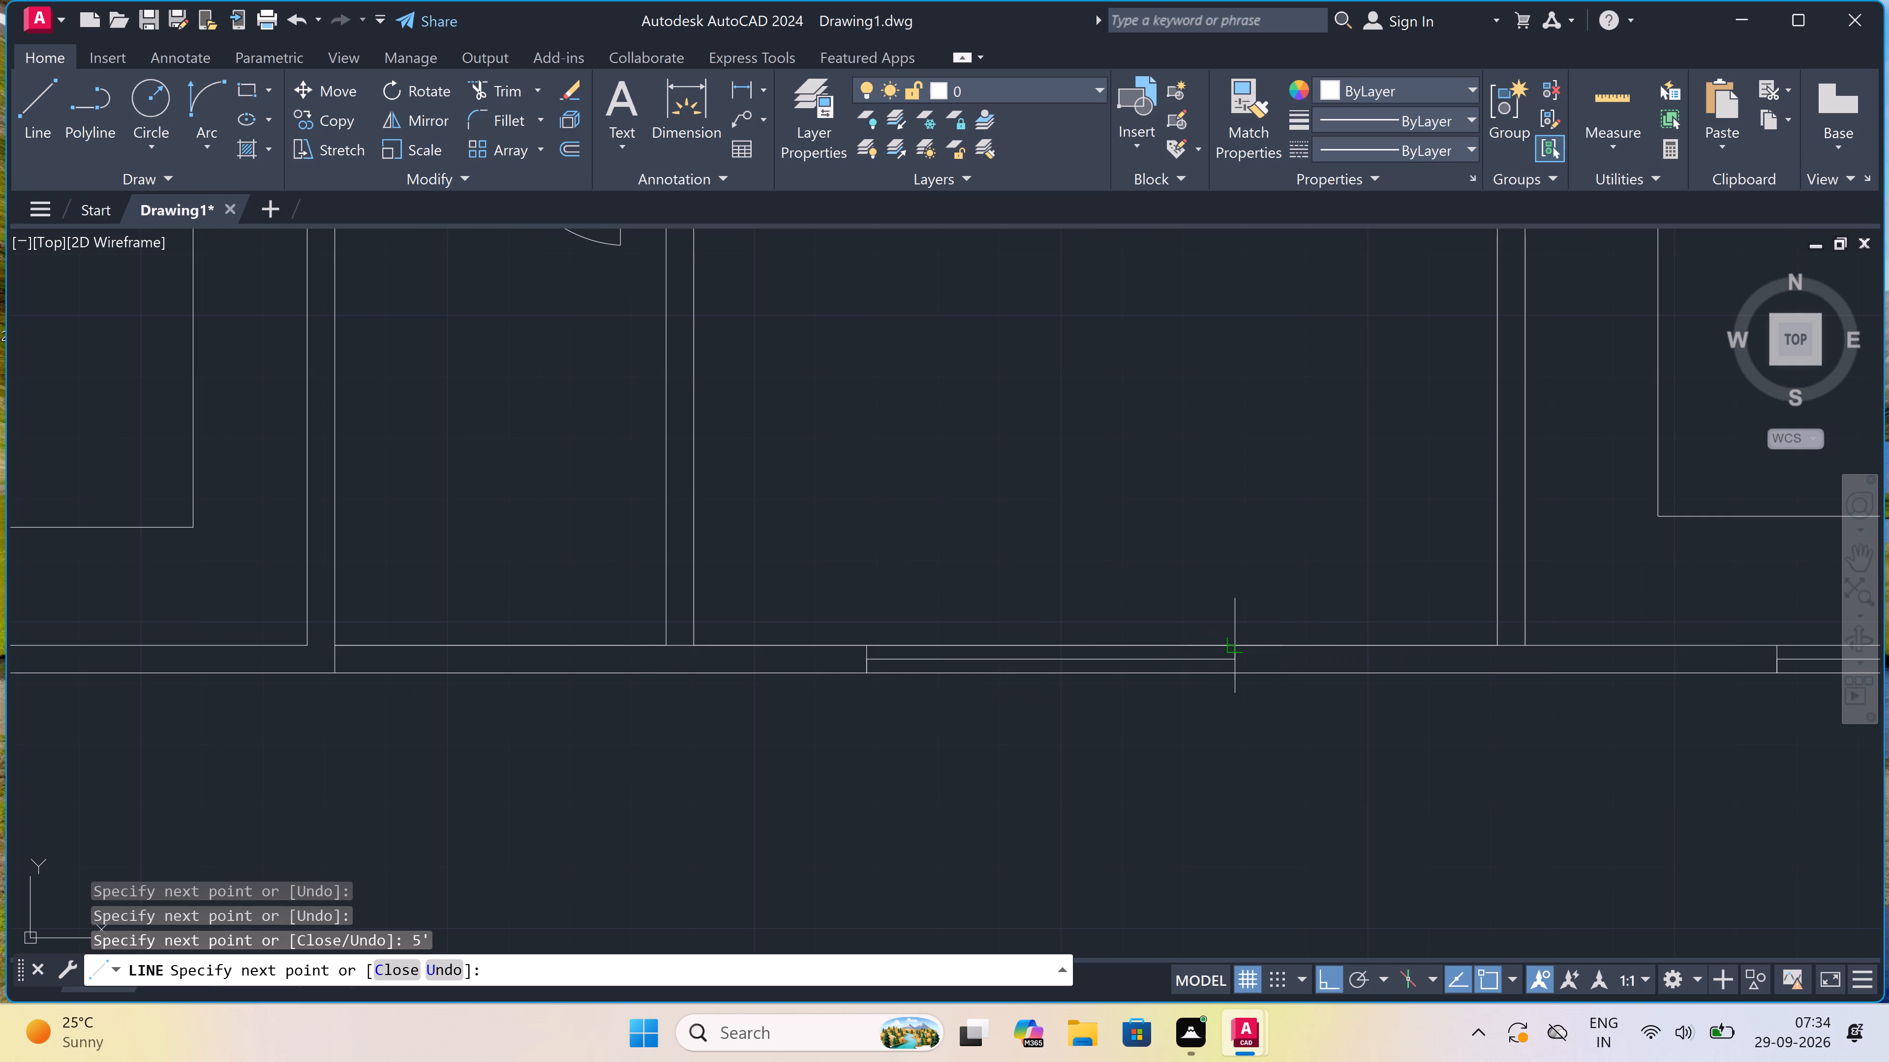
pyautogui.scroll(1, 1235, 646)
pyautogui.click(1235, 646)
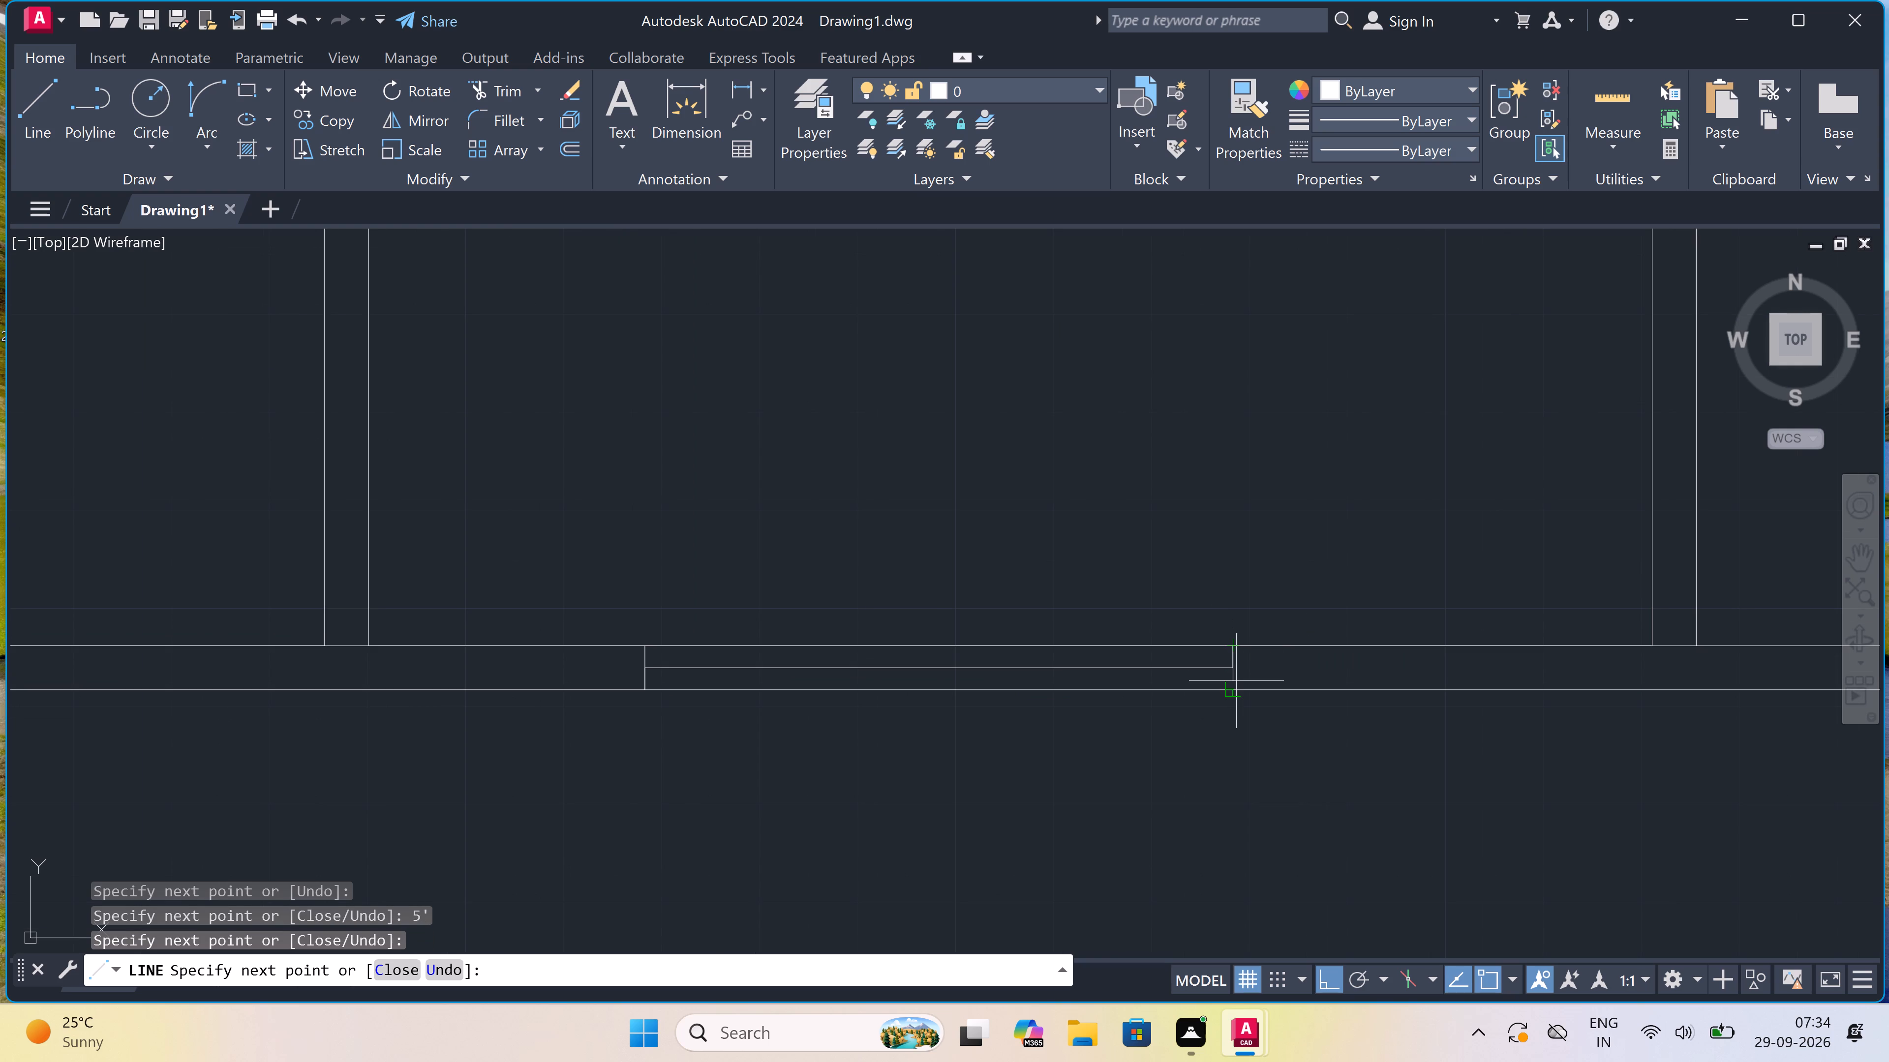
pyautogui.click(1236, 681)
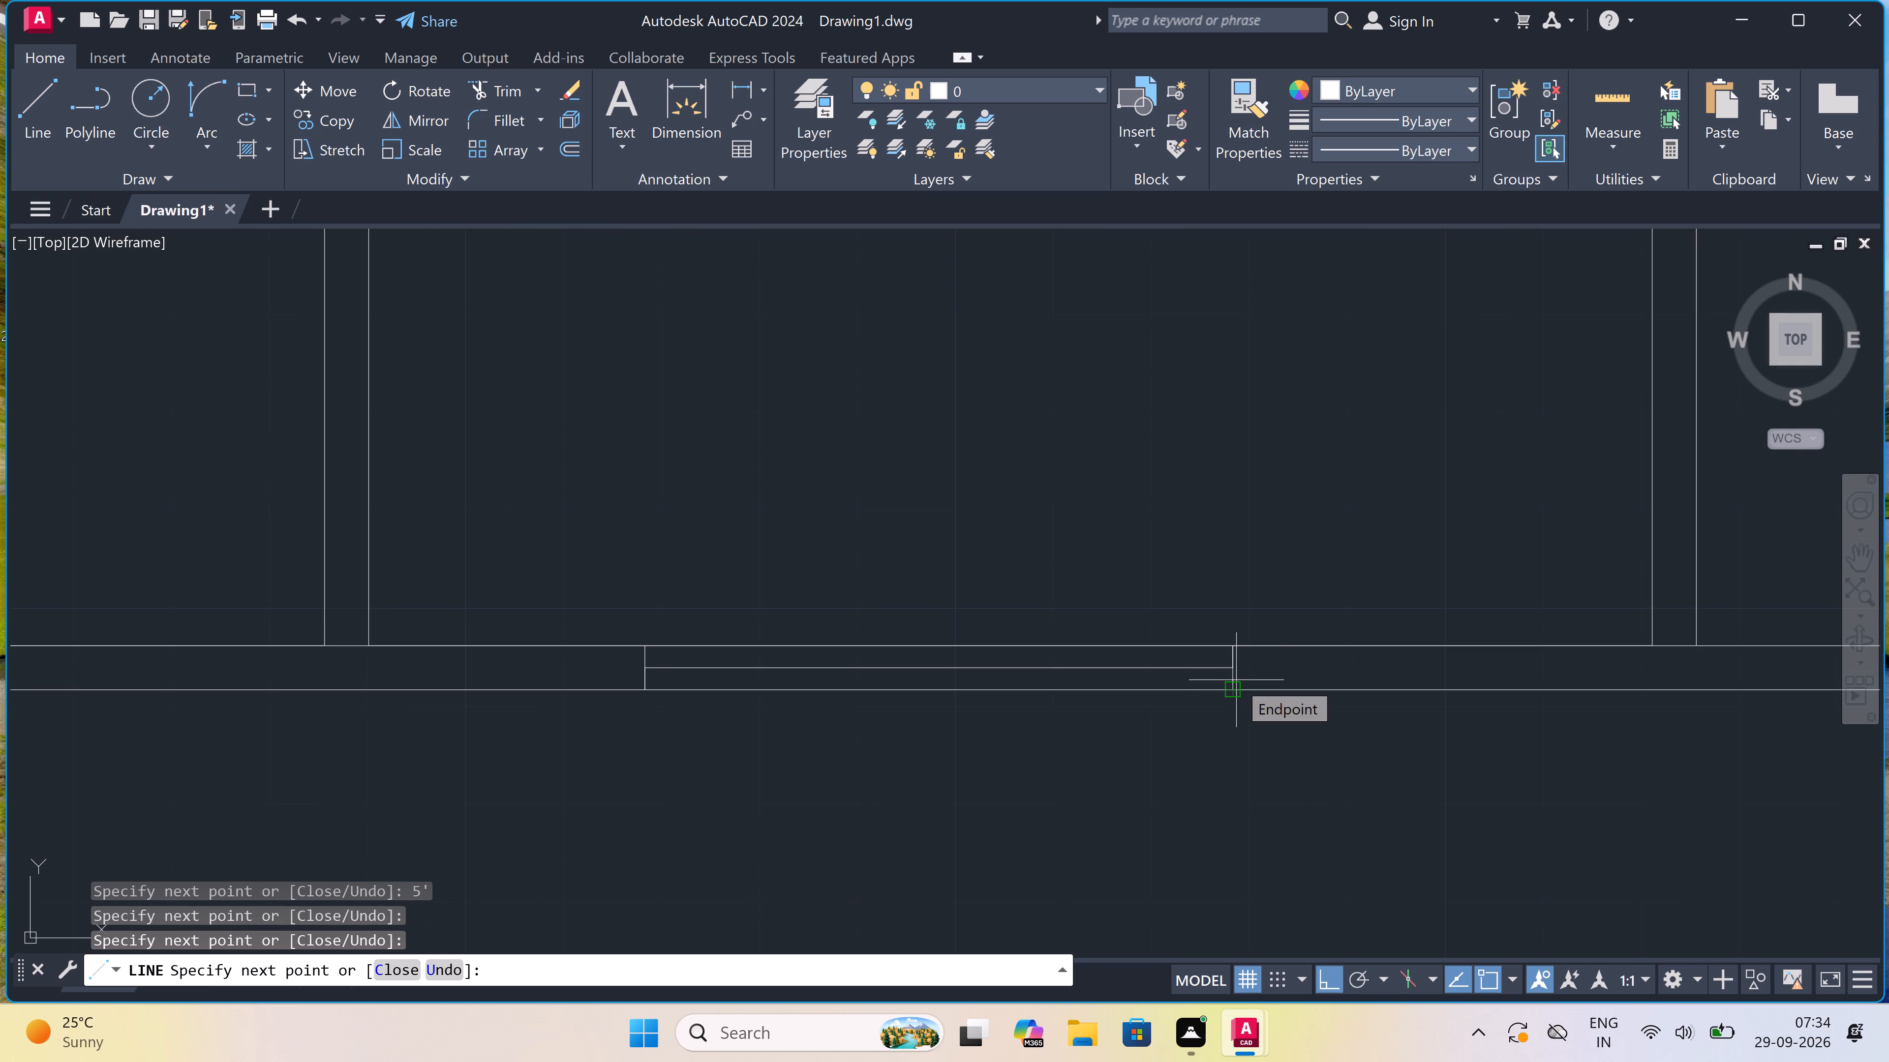
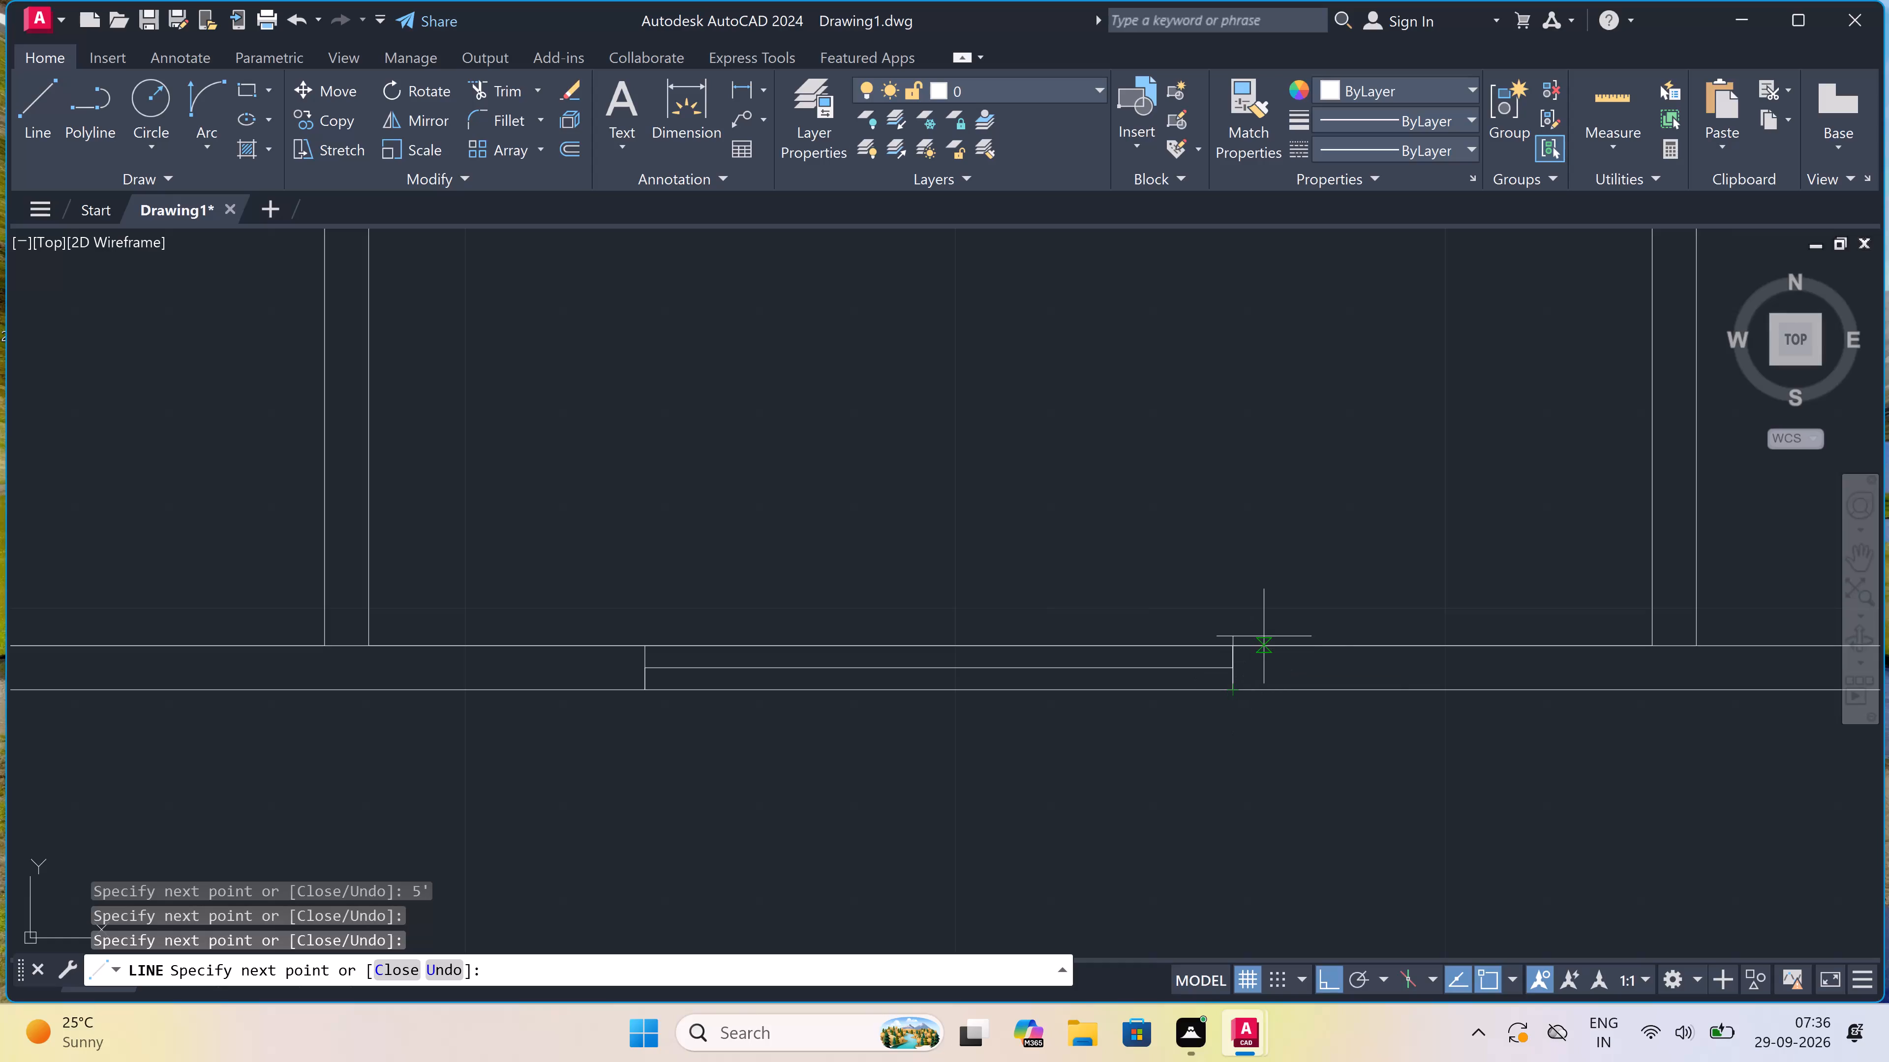
# Draw a 2' wide window in the south wall of the small room just east of the southwest outlined room.
pyautogui.press('Escape')
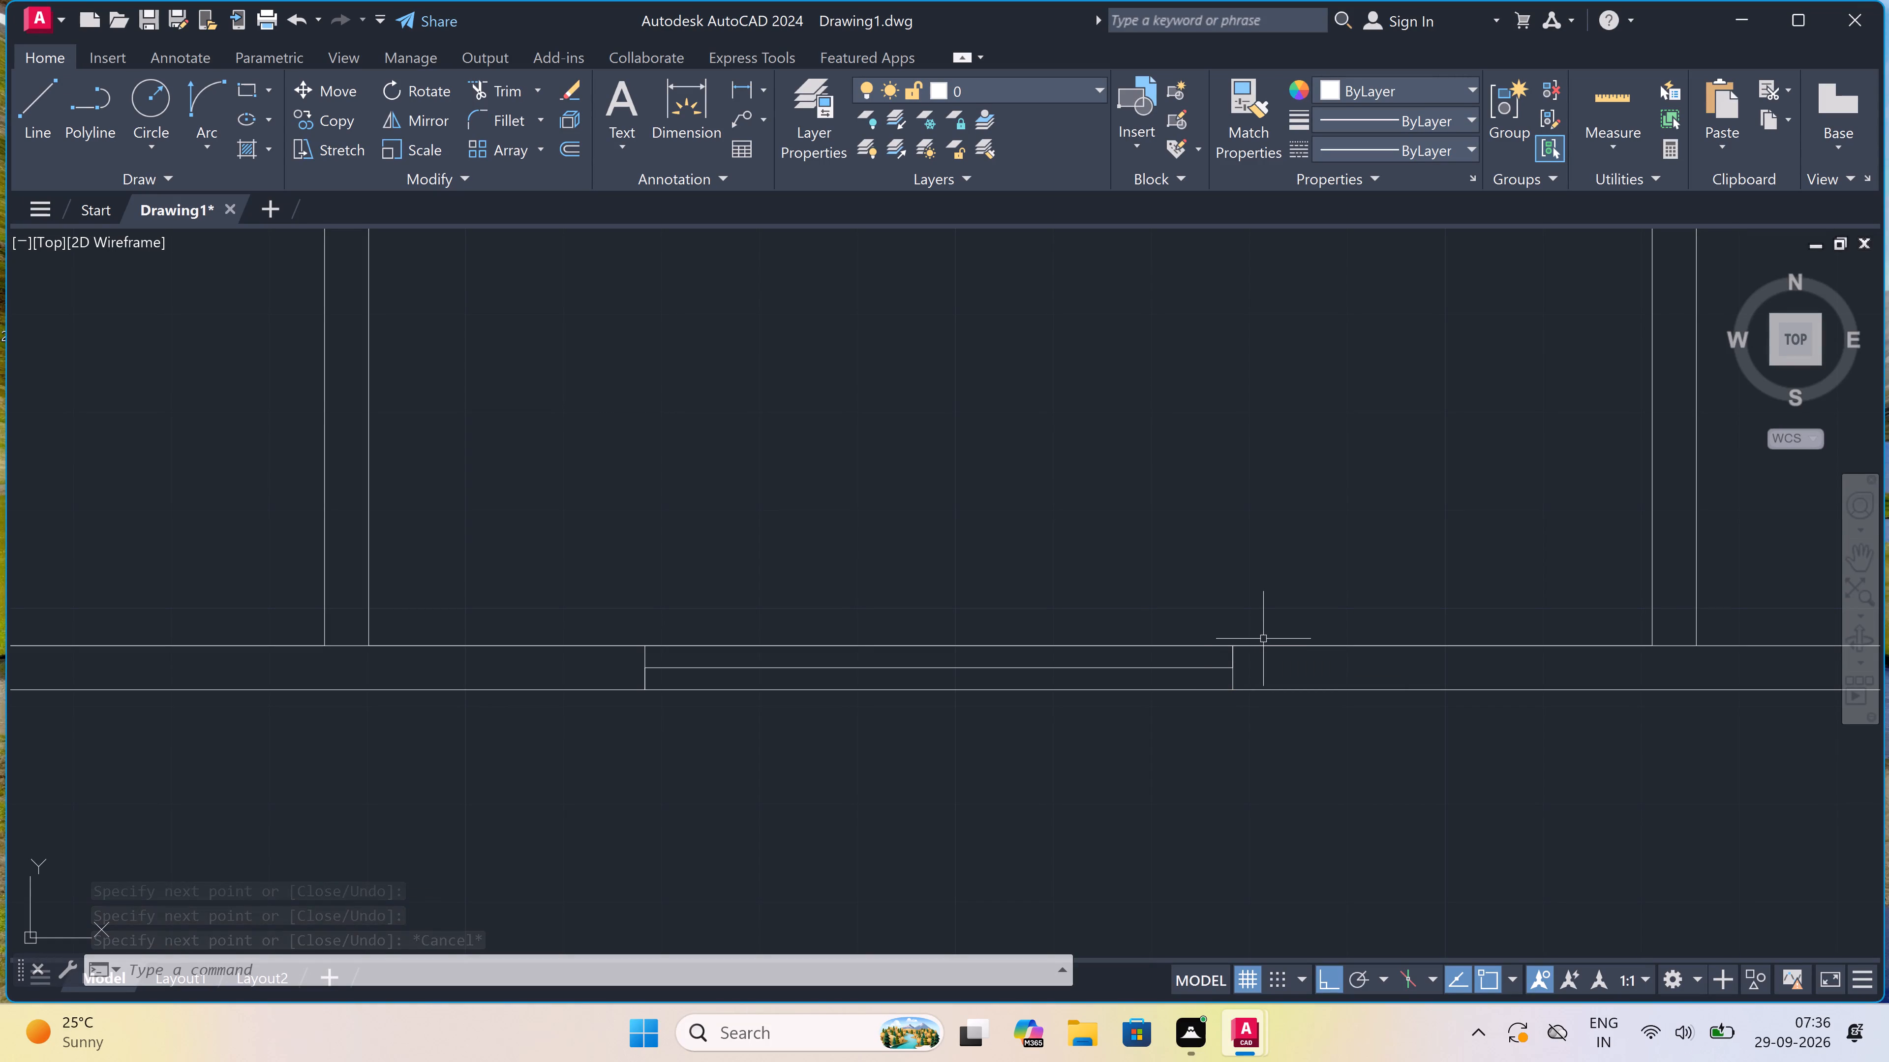
pyautogui.scroll(-2, 1118, 636)
pyautogui.scroll(-2, 1025, 640)
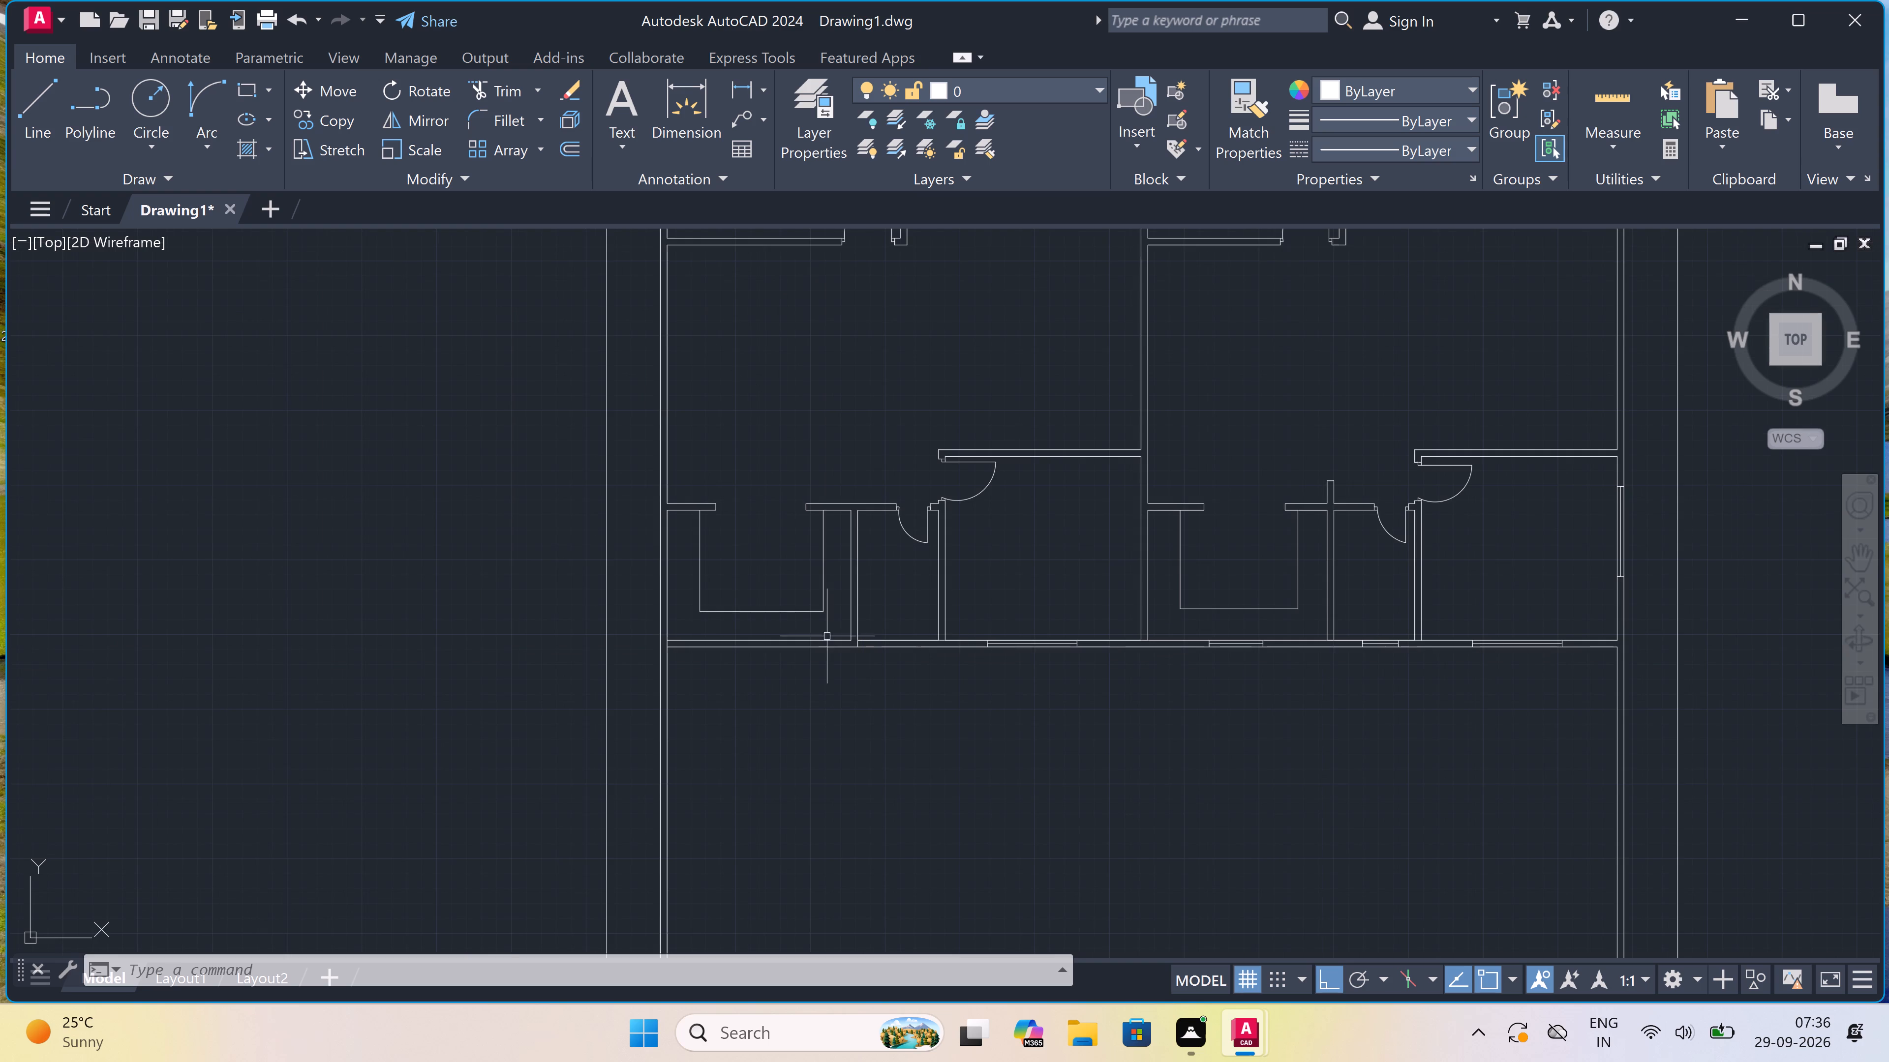
pyautogui.scroll(1, 939, 636)
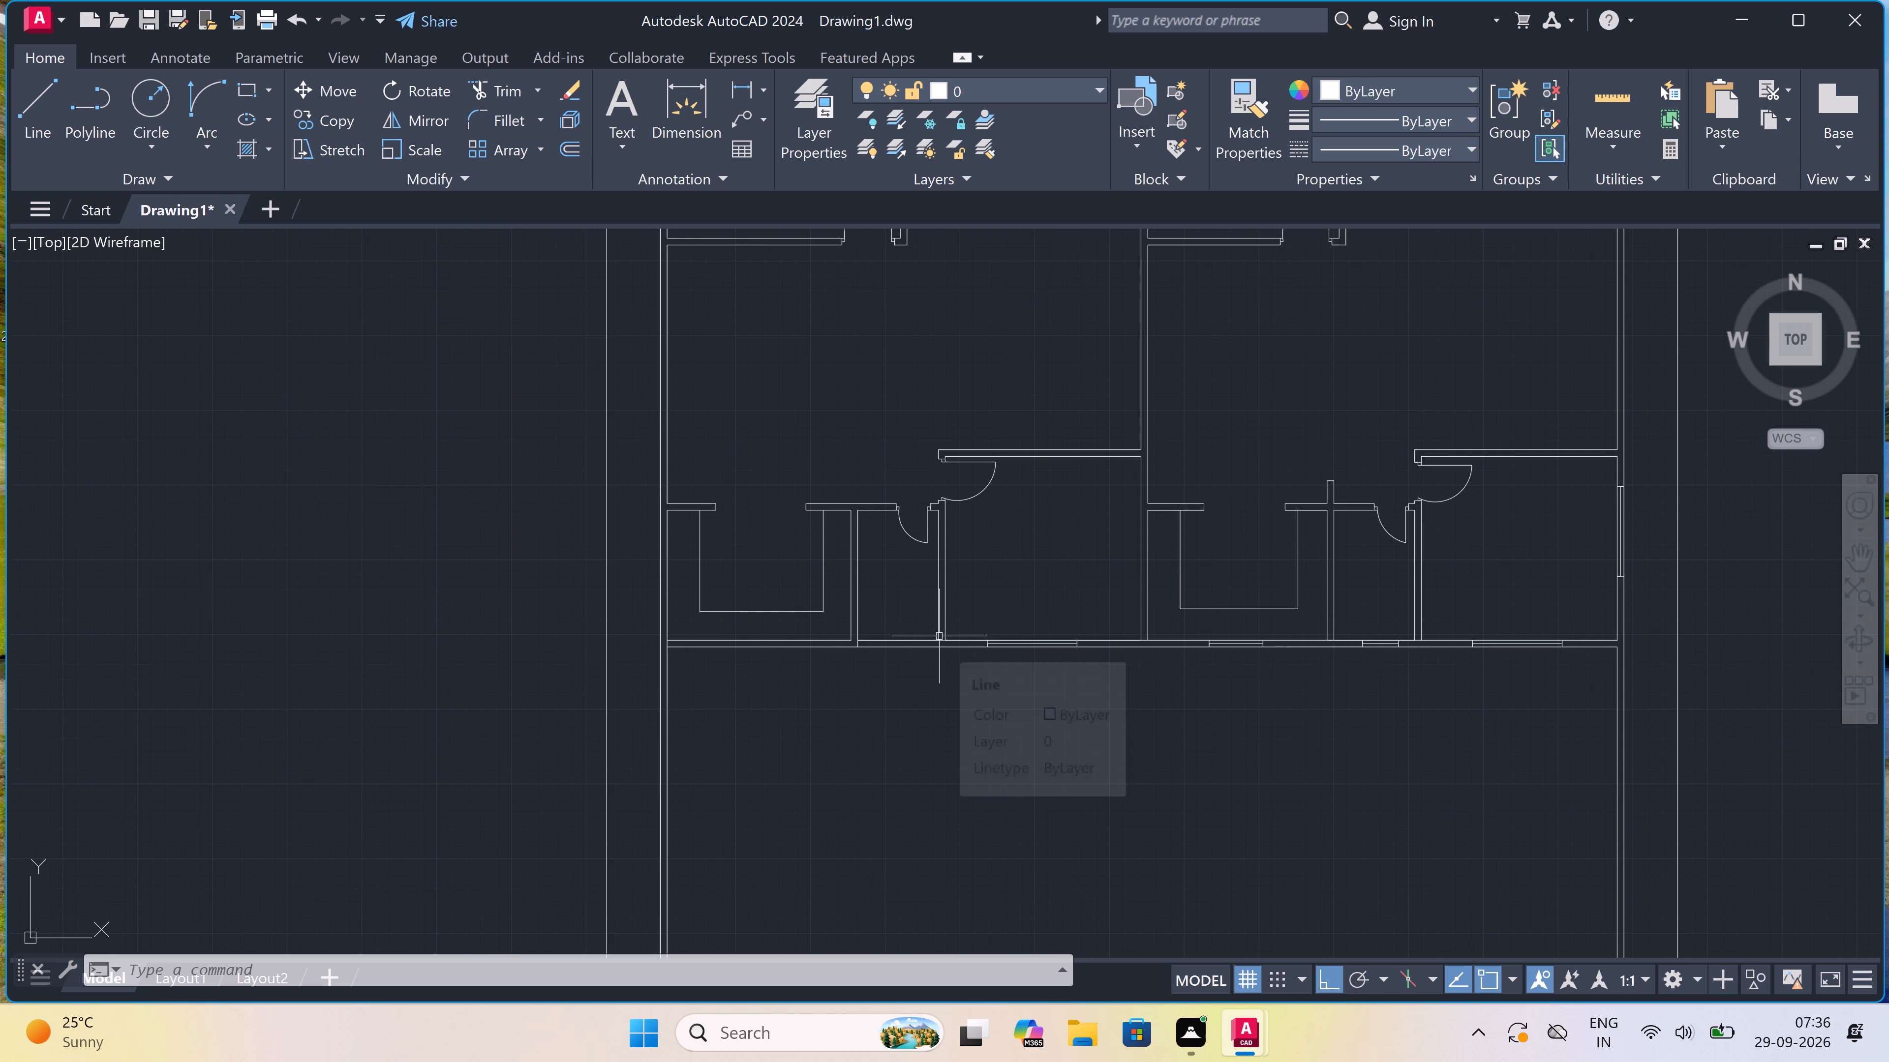
pyautogui.scroll(1, 940, 634)
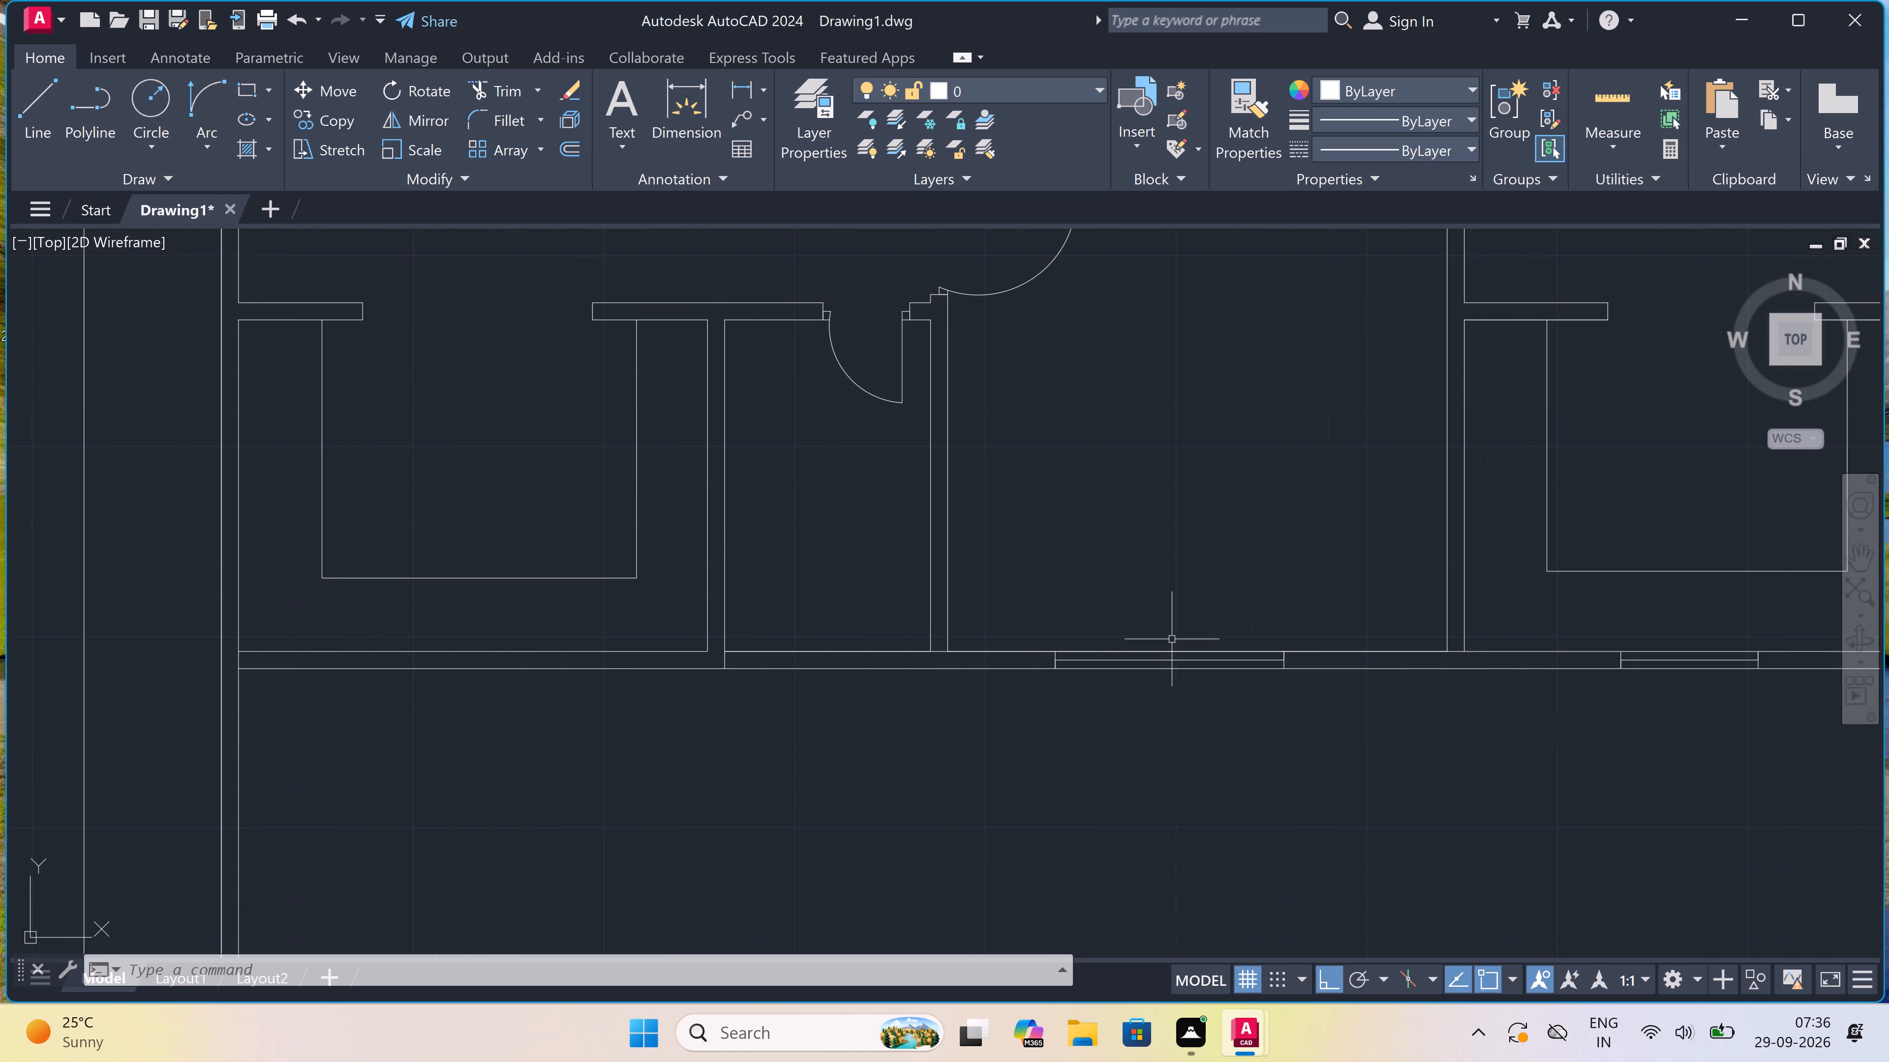
pyautogui.write('l')
pyautogui.press('space')
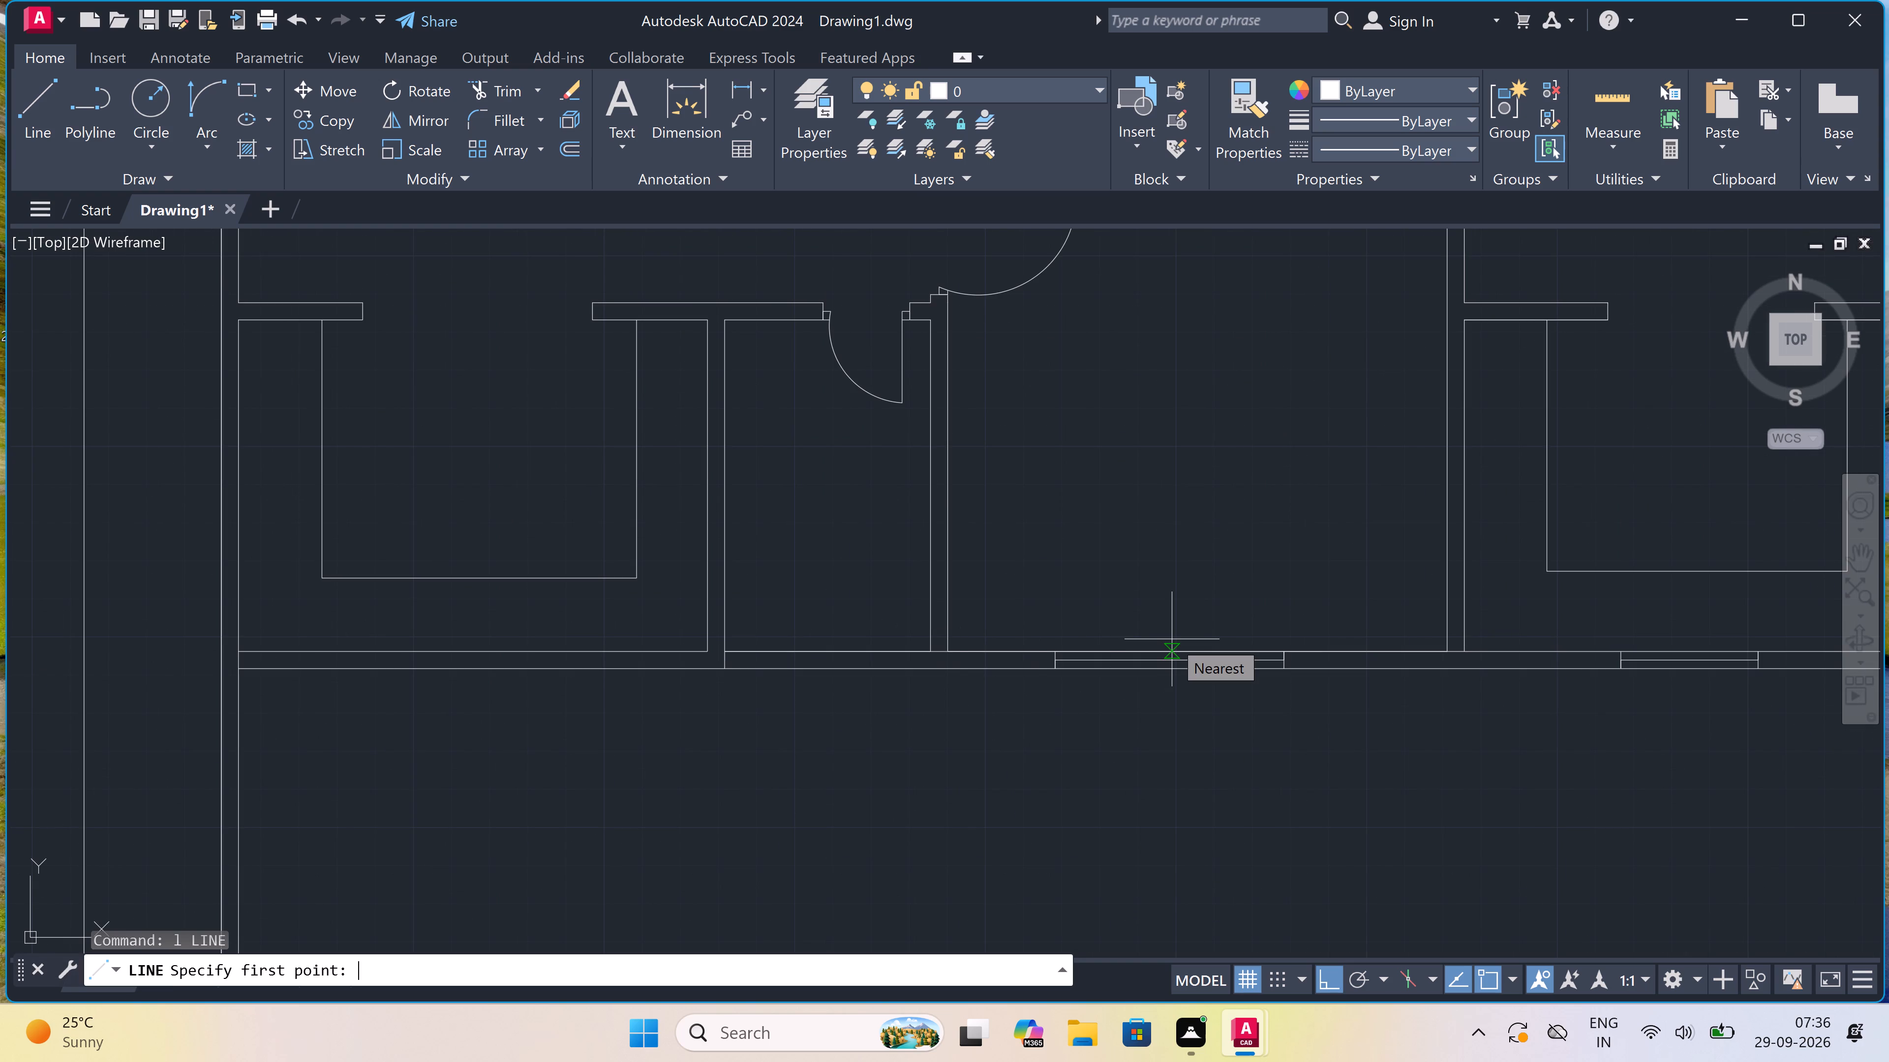
pyautogui.scroll(-1, 1172, 639)
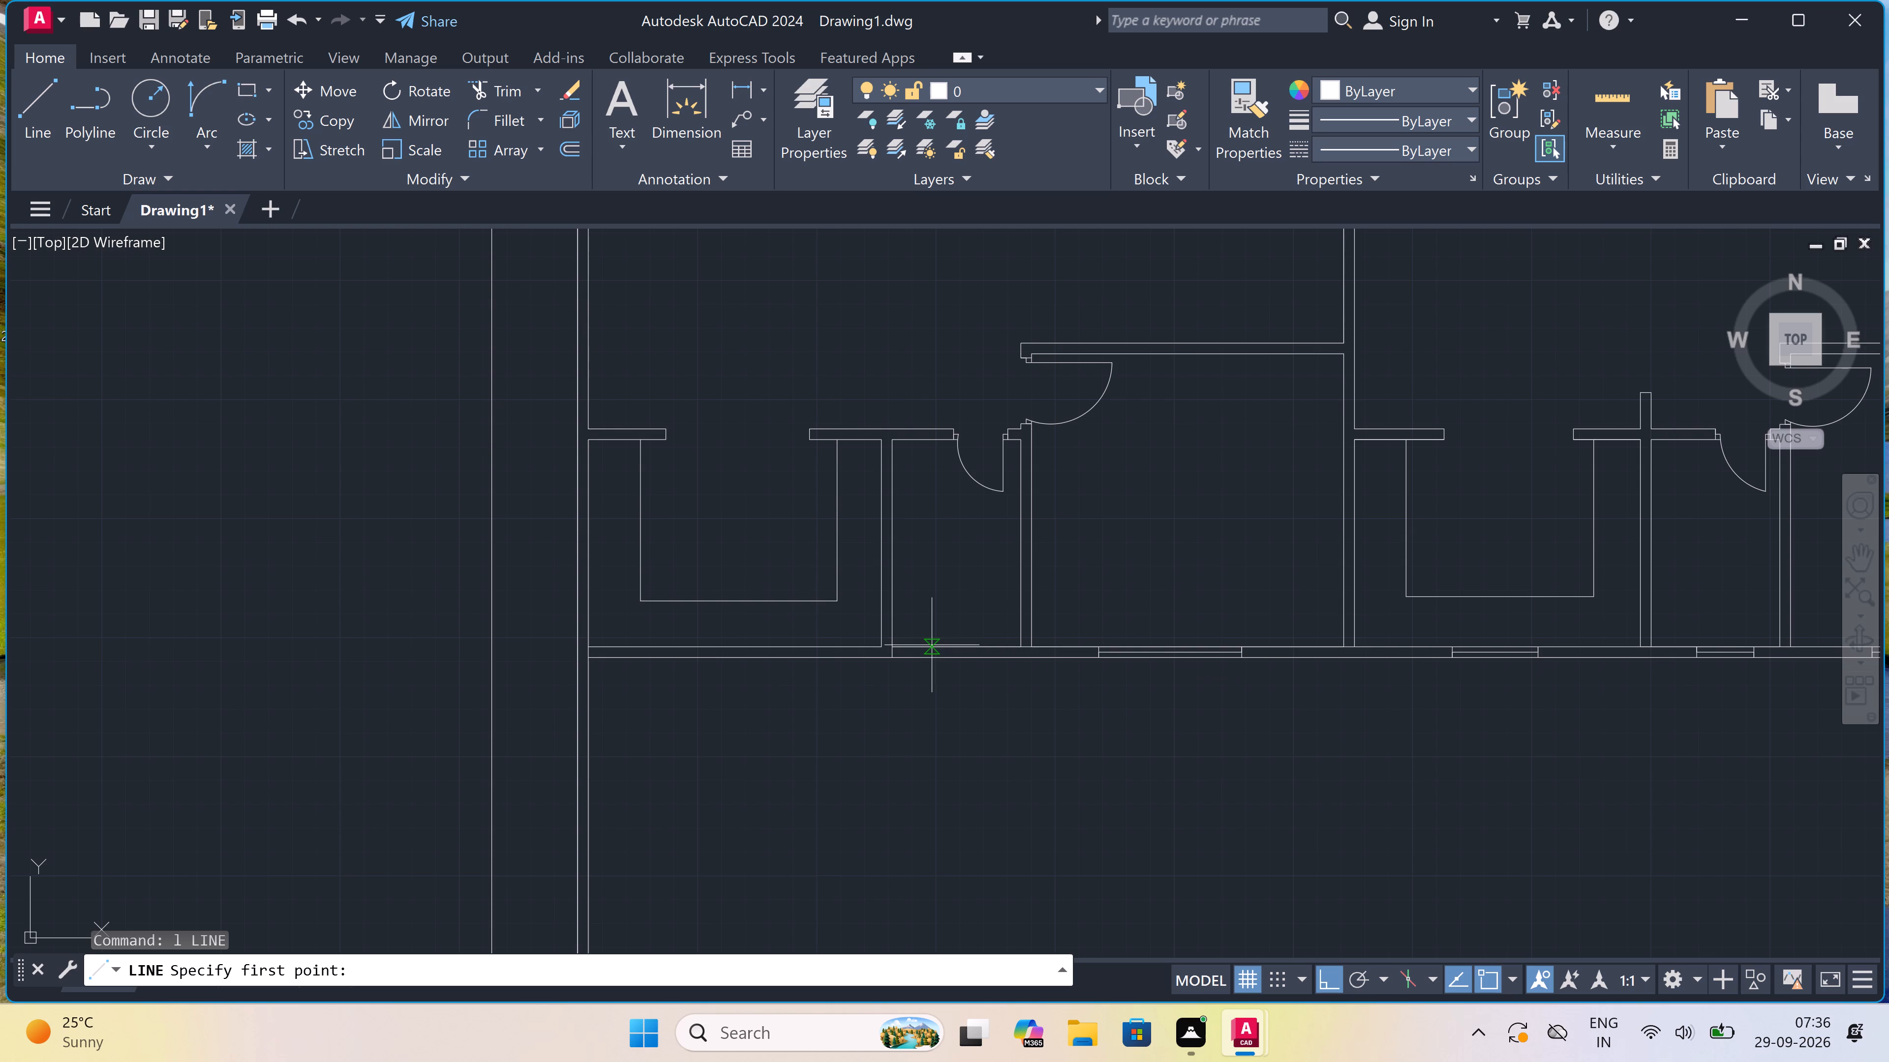
pyautogui.scroll(3, 932, 645)
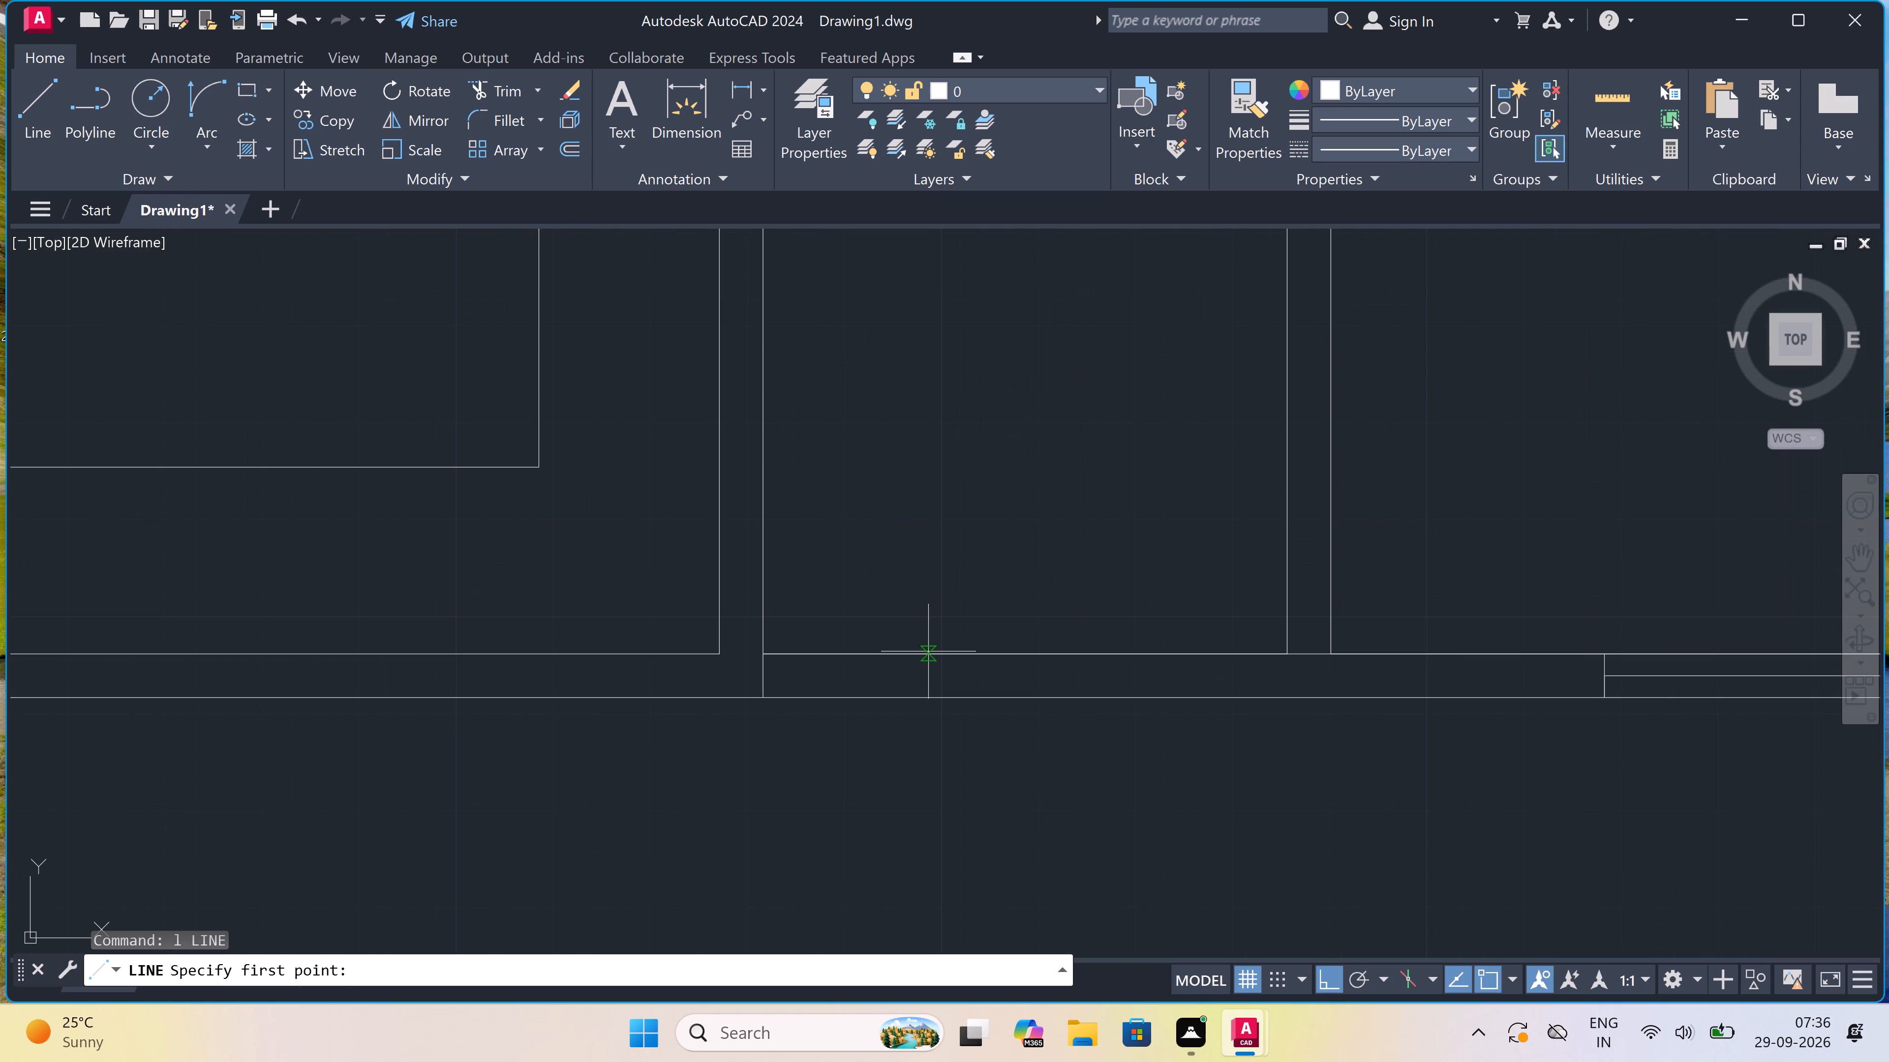
pyautogui.moveTo(902, 647); pyautogui.dragTo(917, 647)
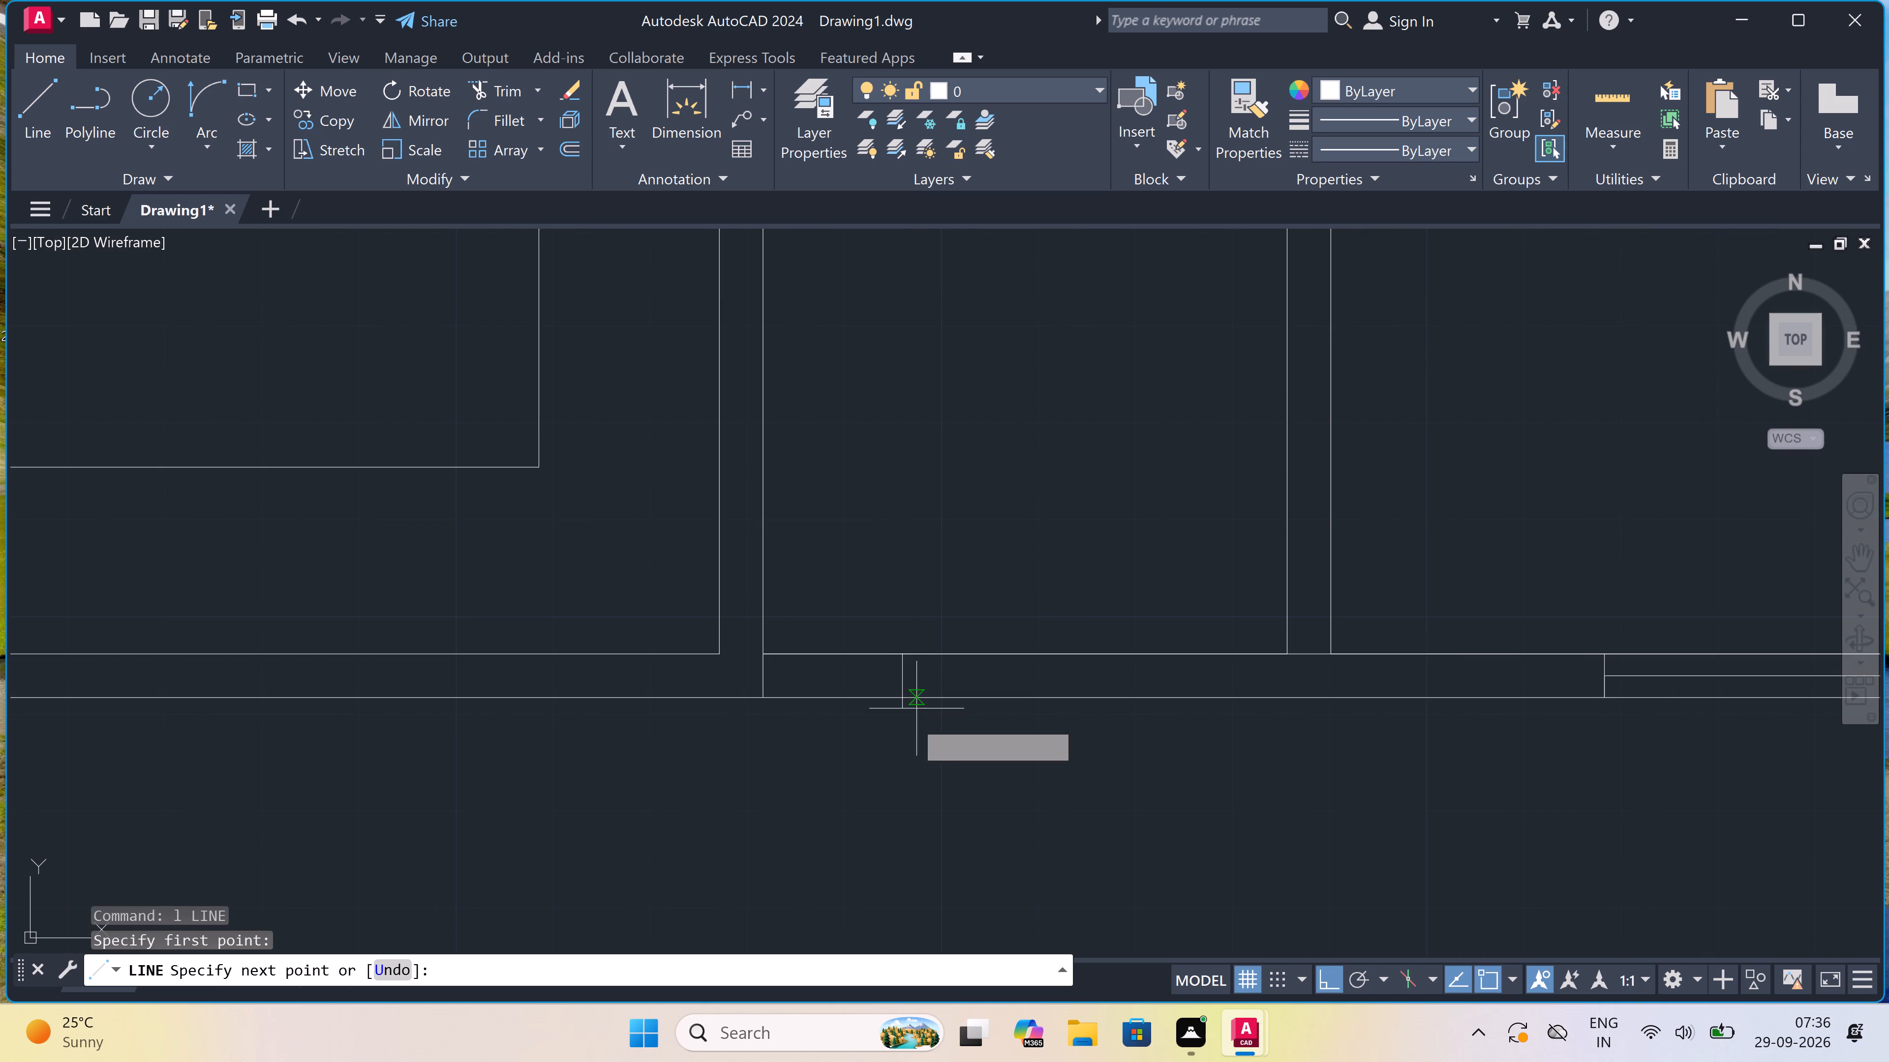
pyautogui.click(901, 696)
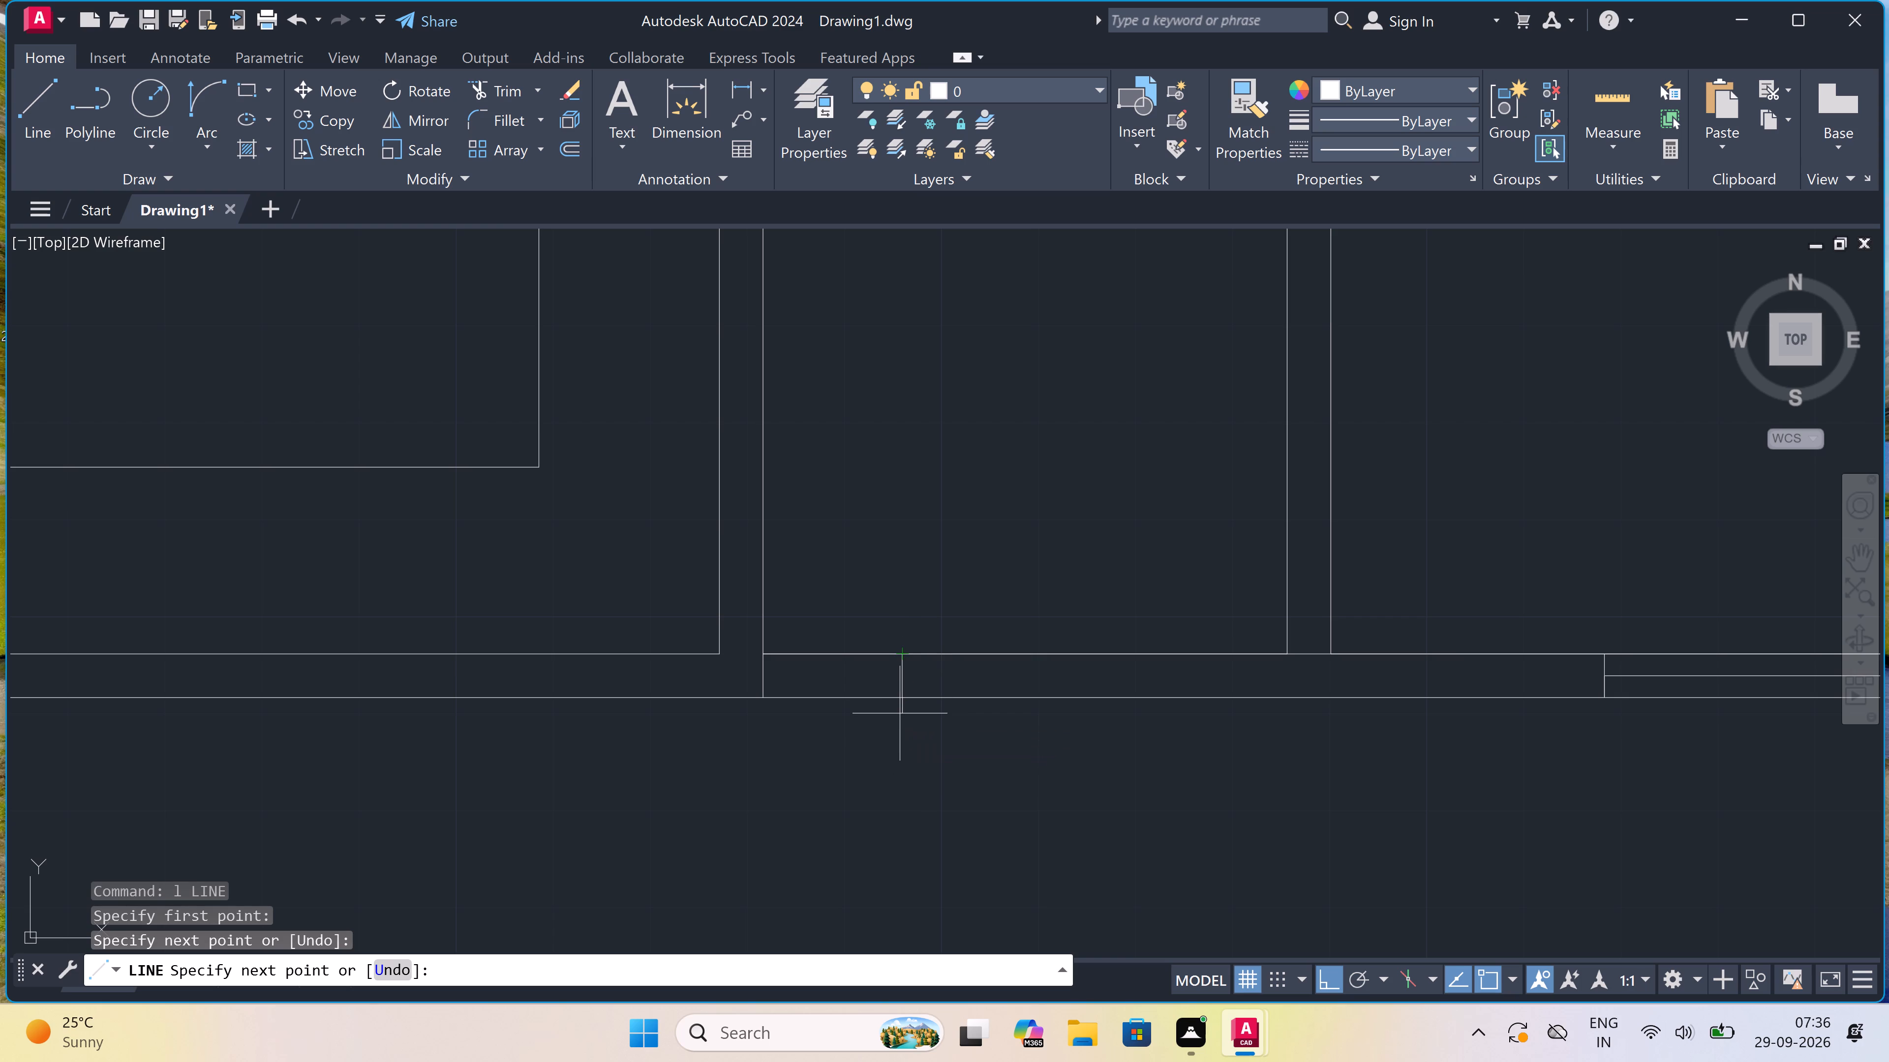
pyautogui.click(897, 675)
pyautogui.write("2'")
pyautogui.press('space')
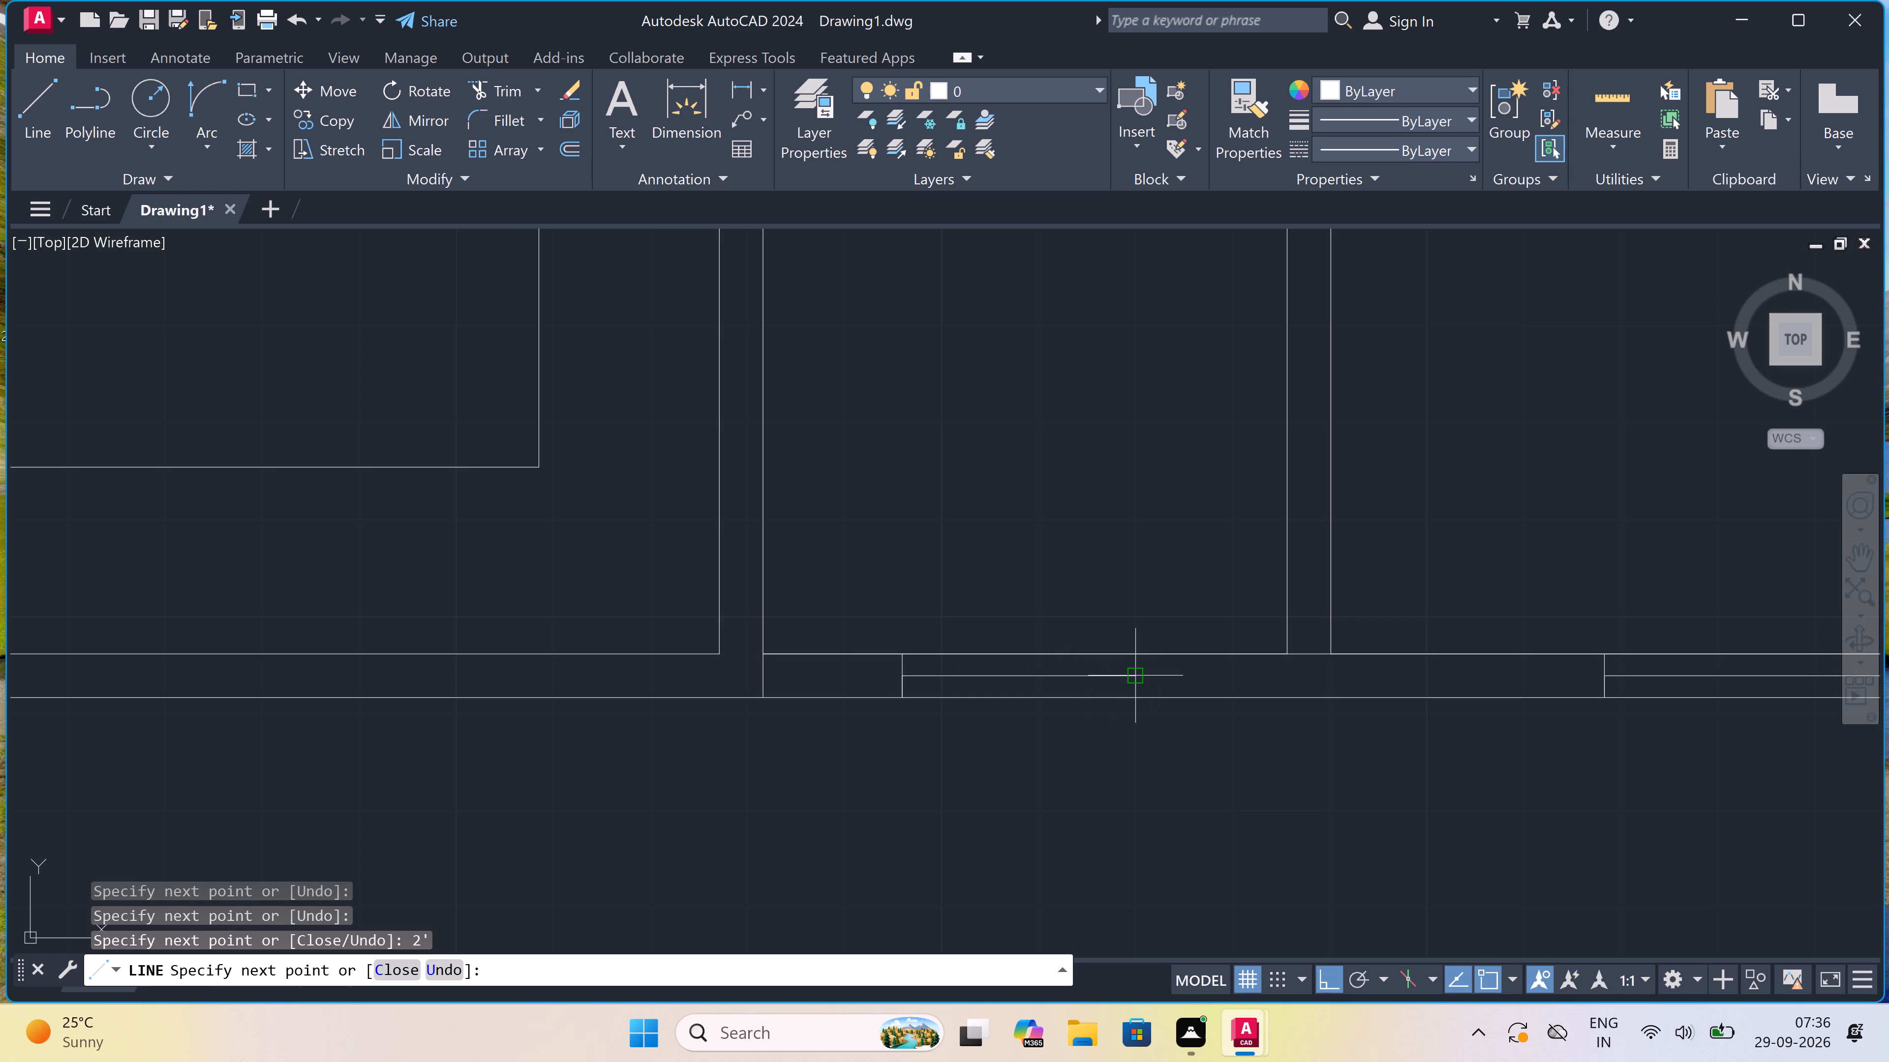
pyautogui.click(1133, 656)
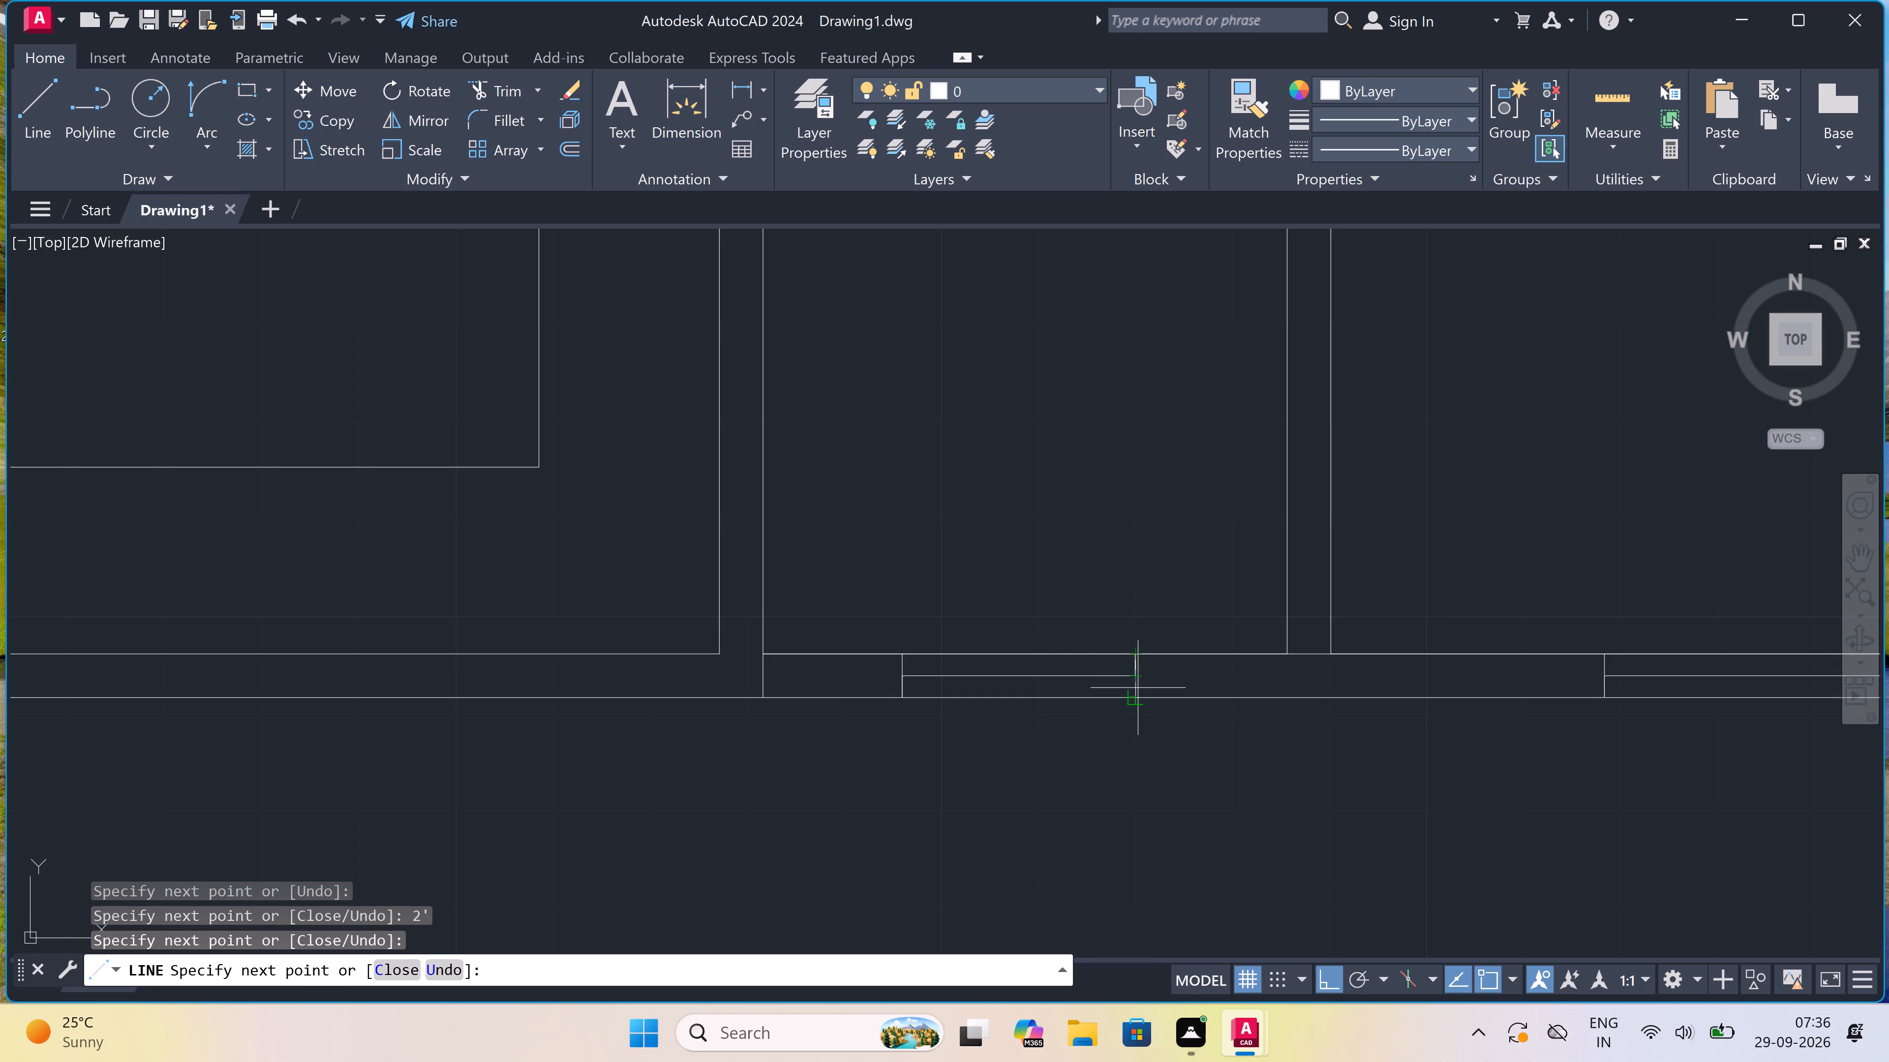
pyautogui.moveTo(1138, 685); pyautogui.dragTo(1138, 672)
pyautogui.press('Escape')
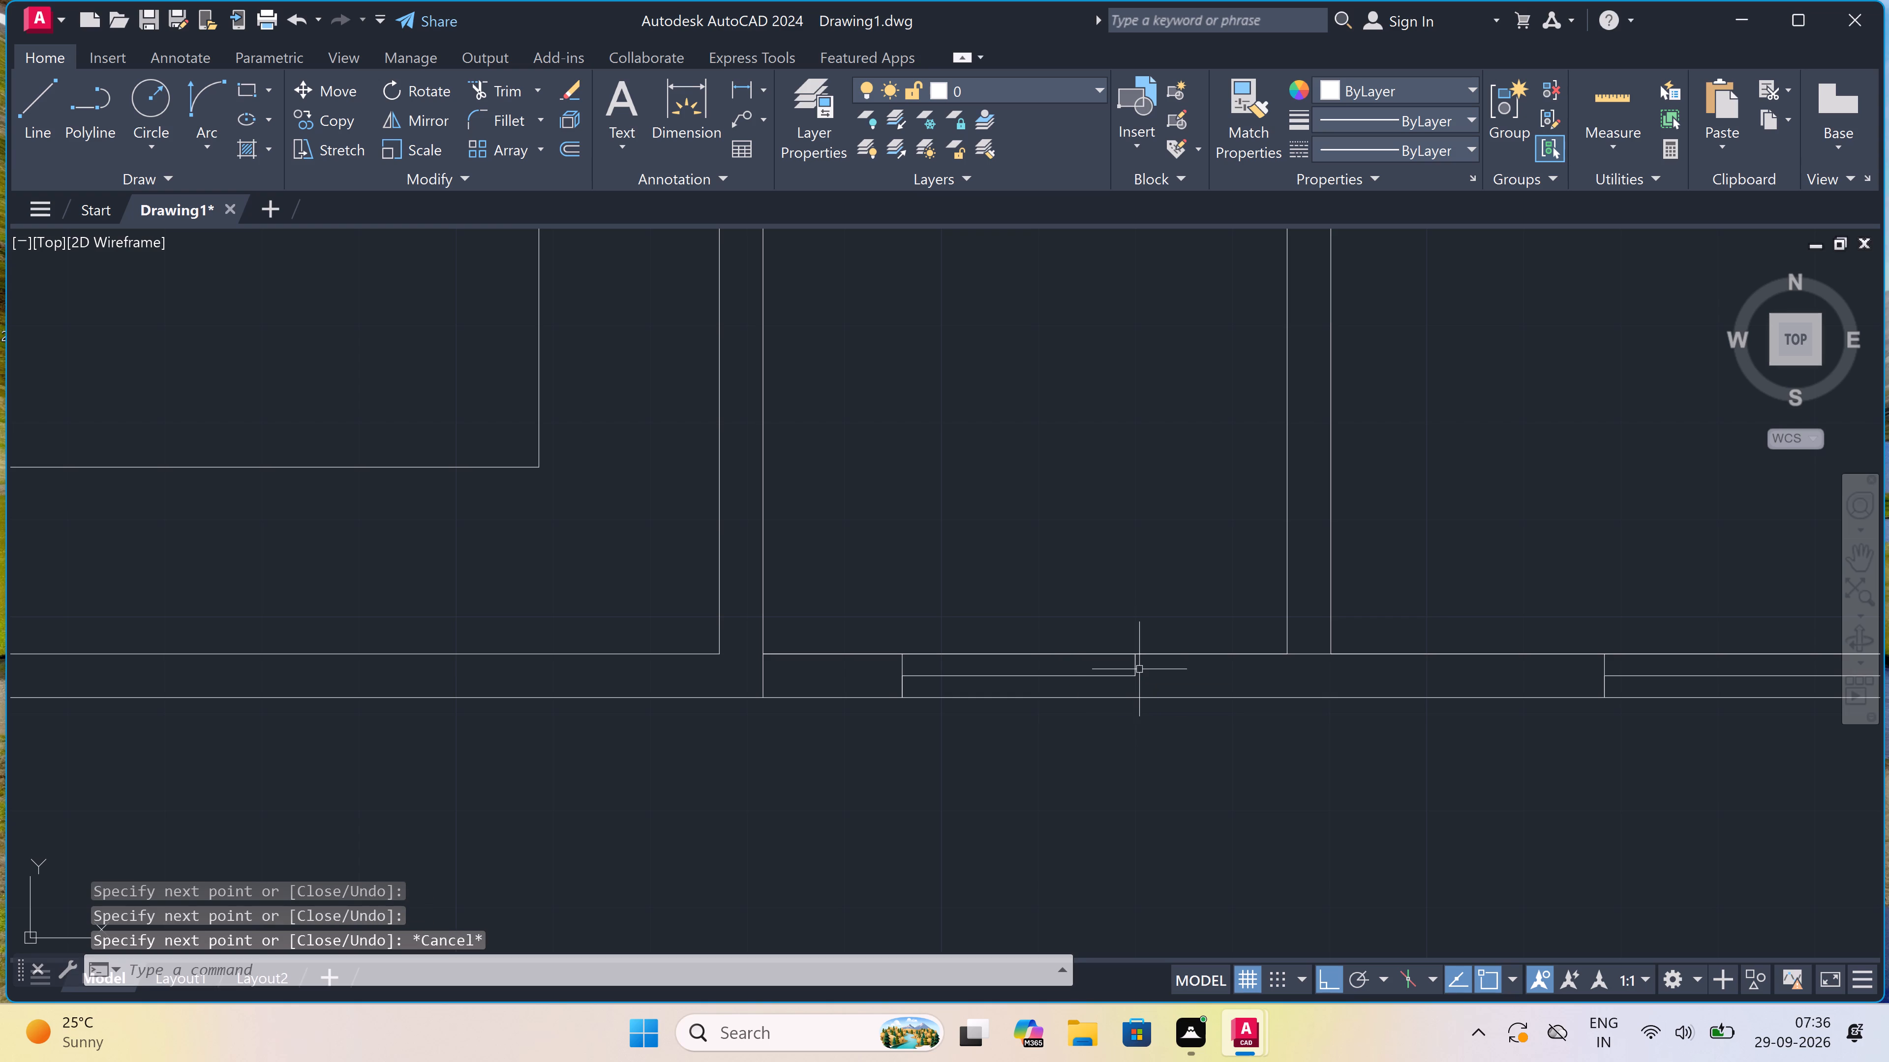
# Draw a 3' wide window across the south wall's thickness in the southwest corner room with the three-sided outline.
pyautogui.press('space')
pyautogui.scroll(-3, 1079, 653)
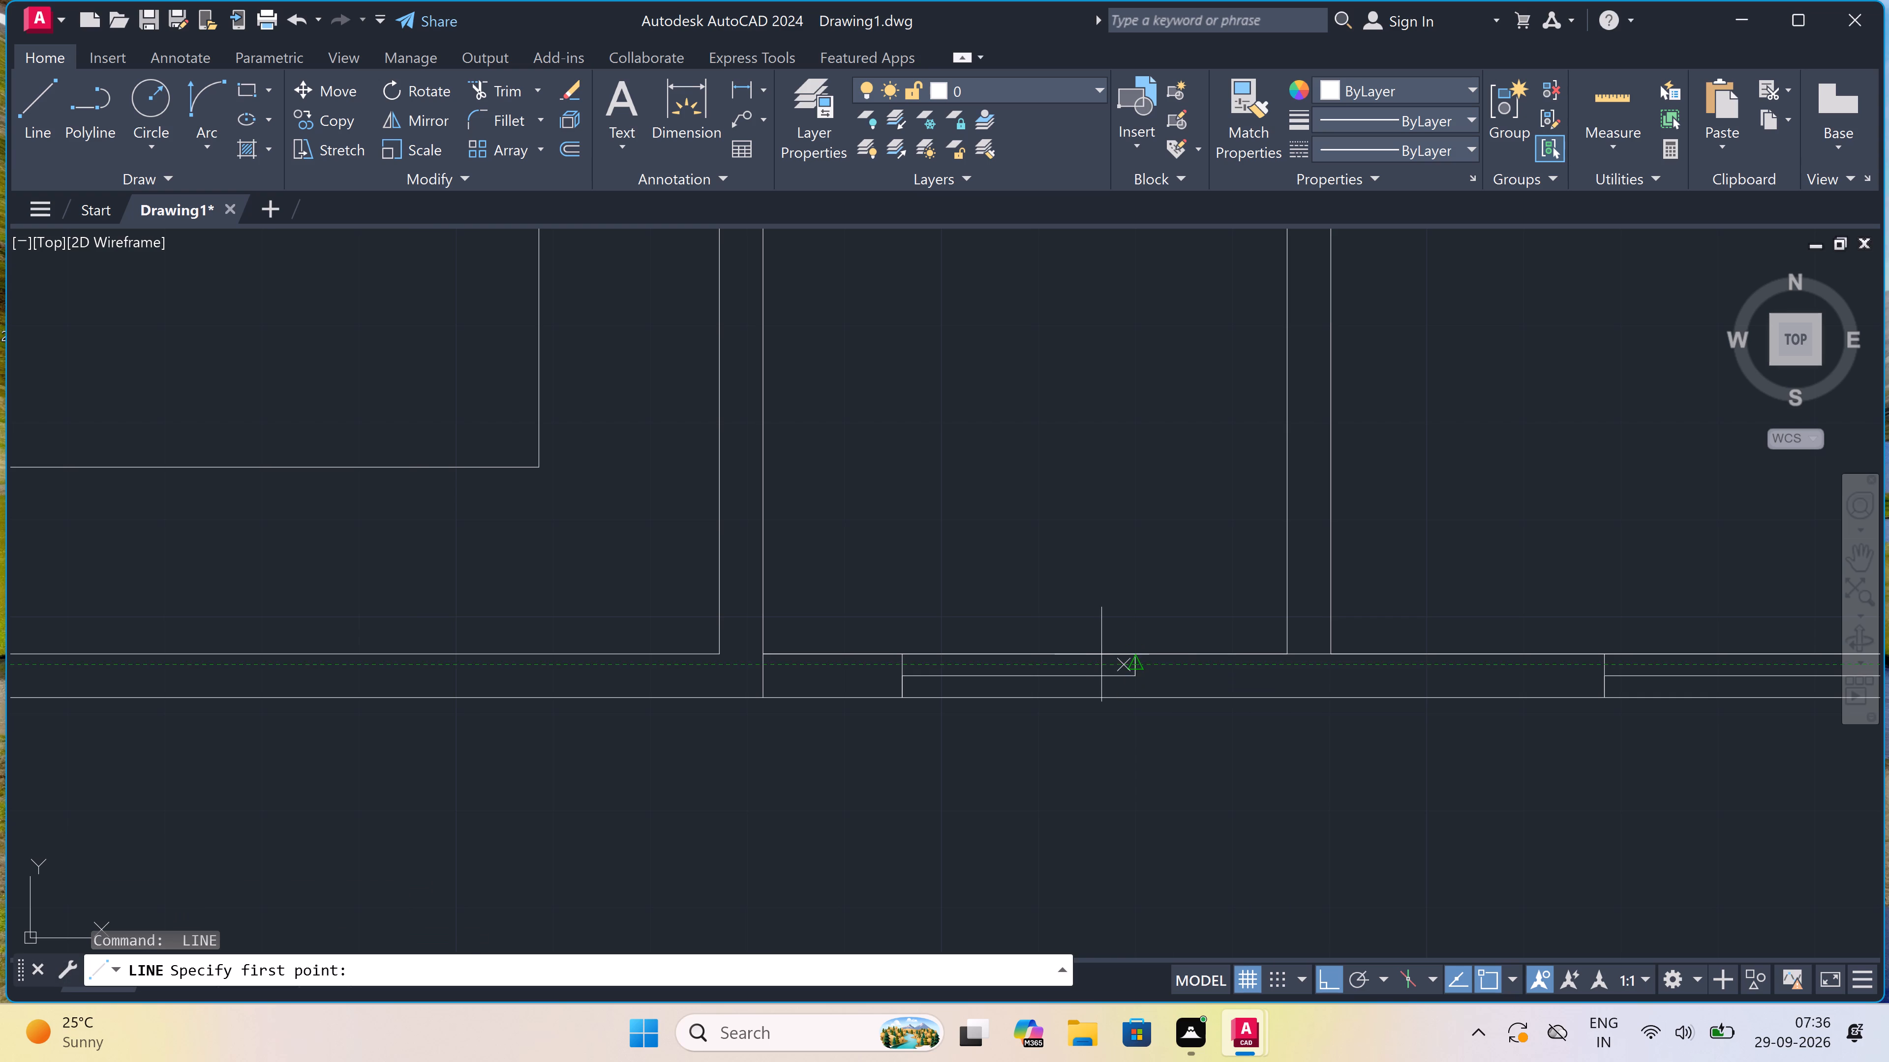
pyautogui.scroll(2, 646, 644)
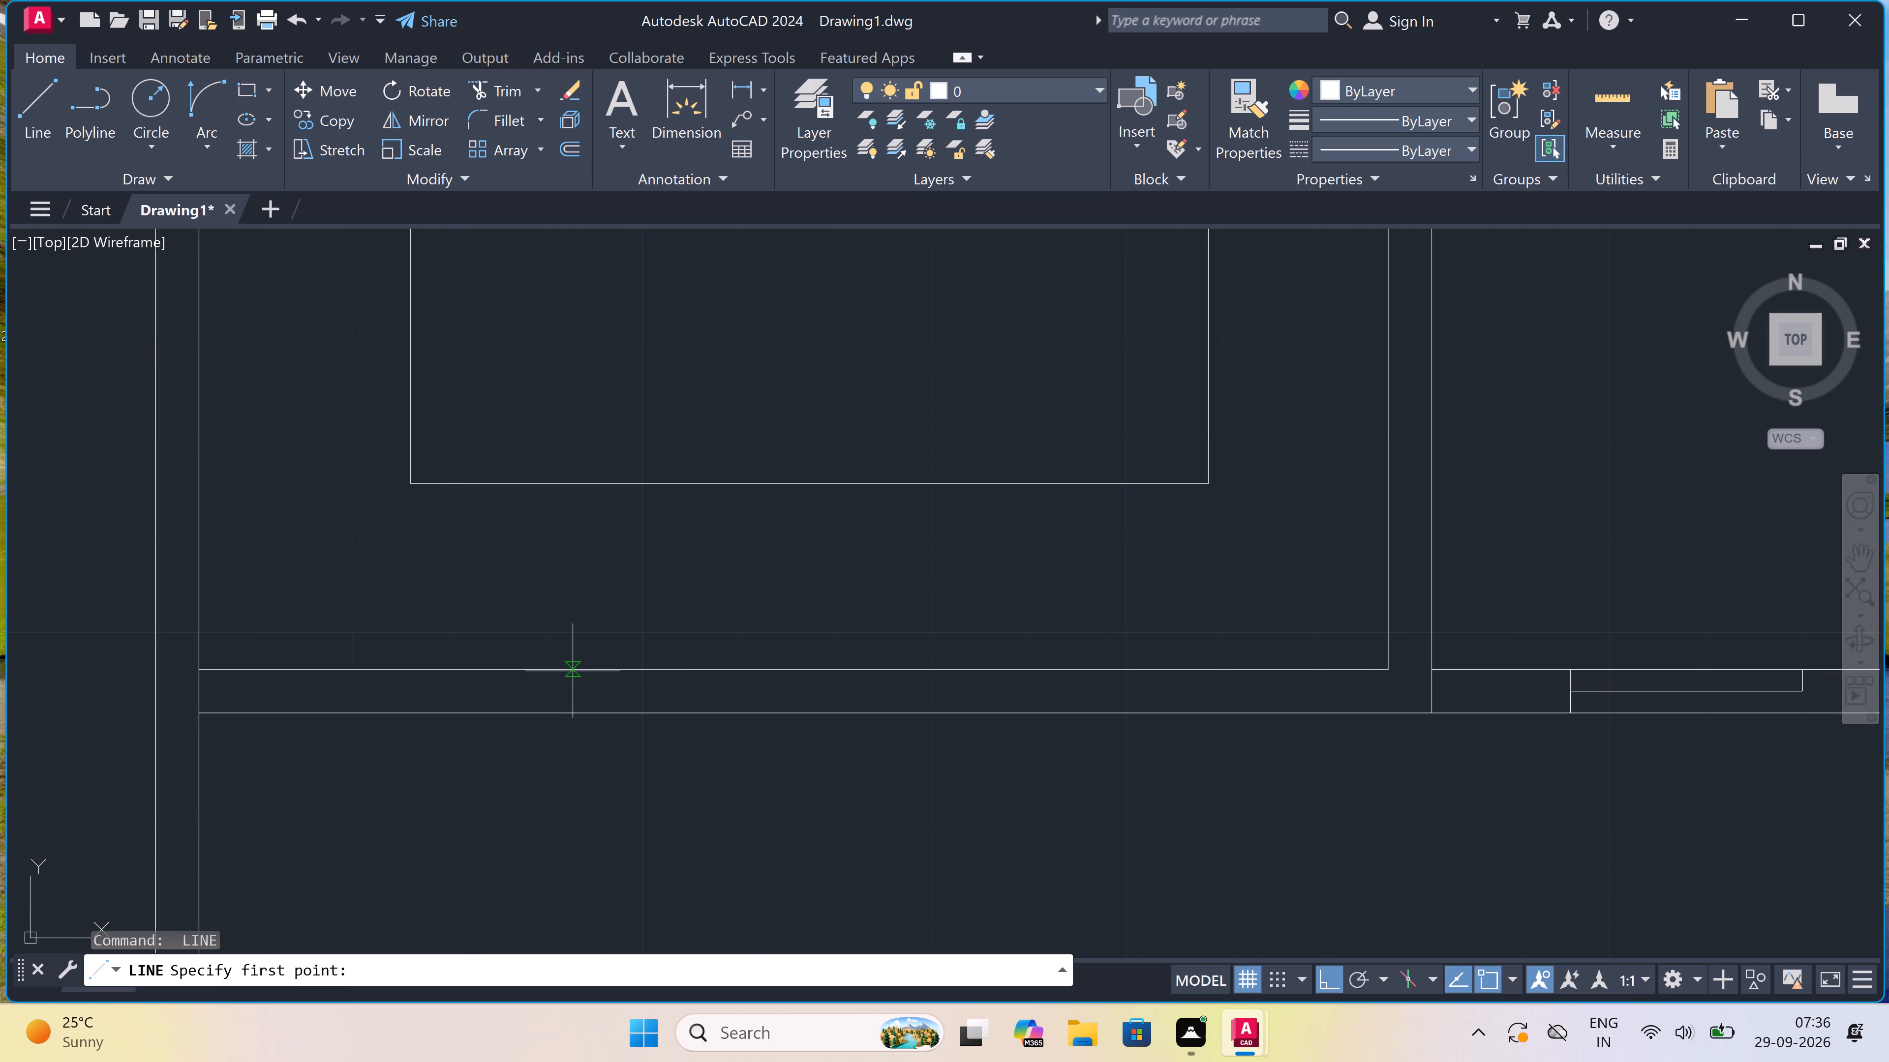
pyautogui.click(558, 665)
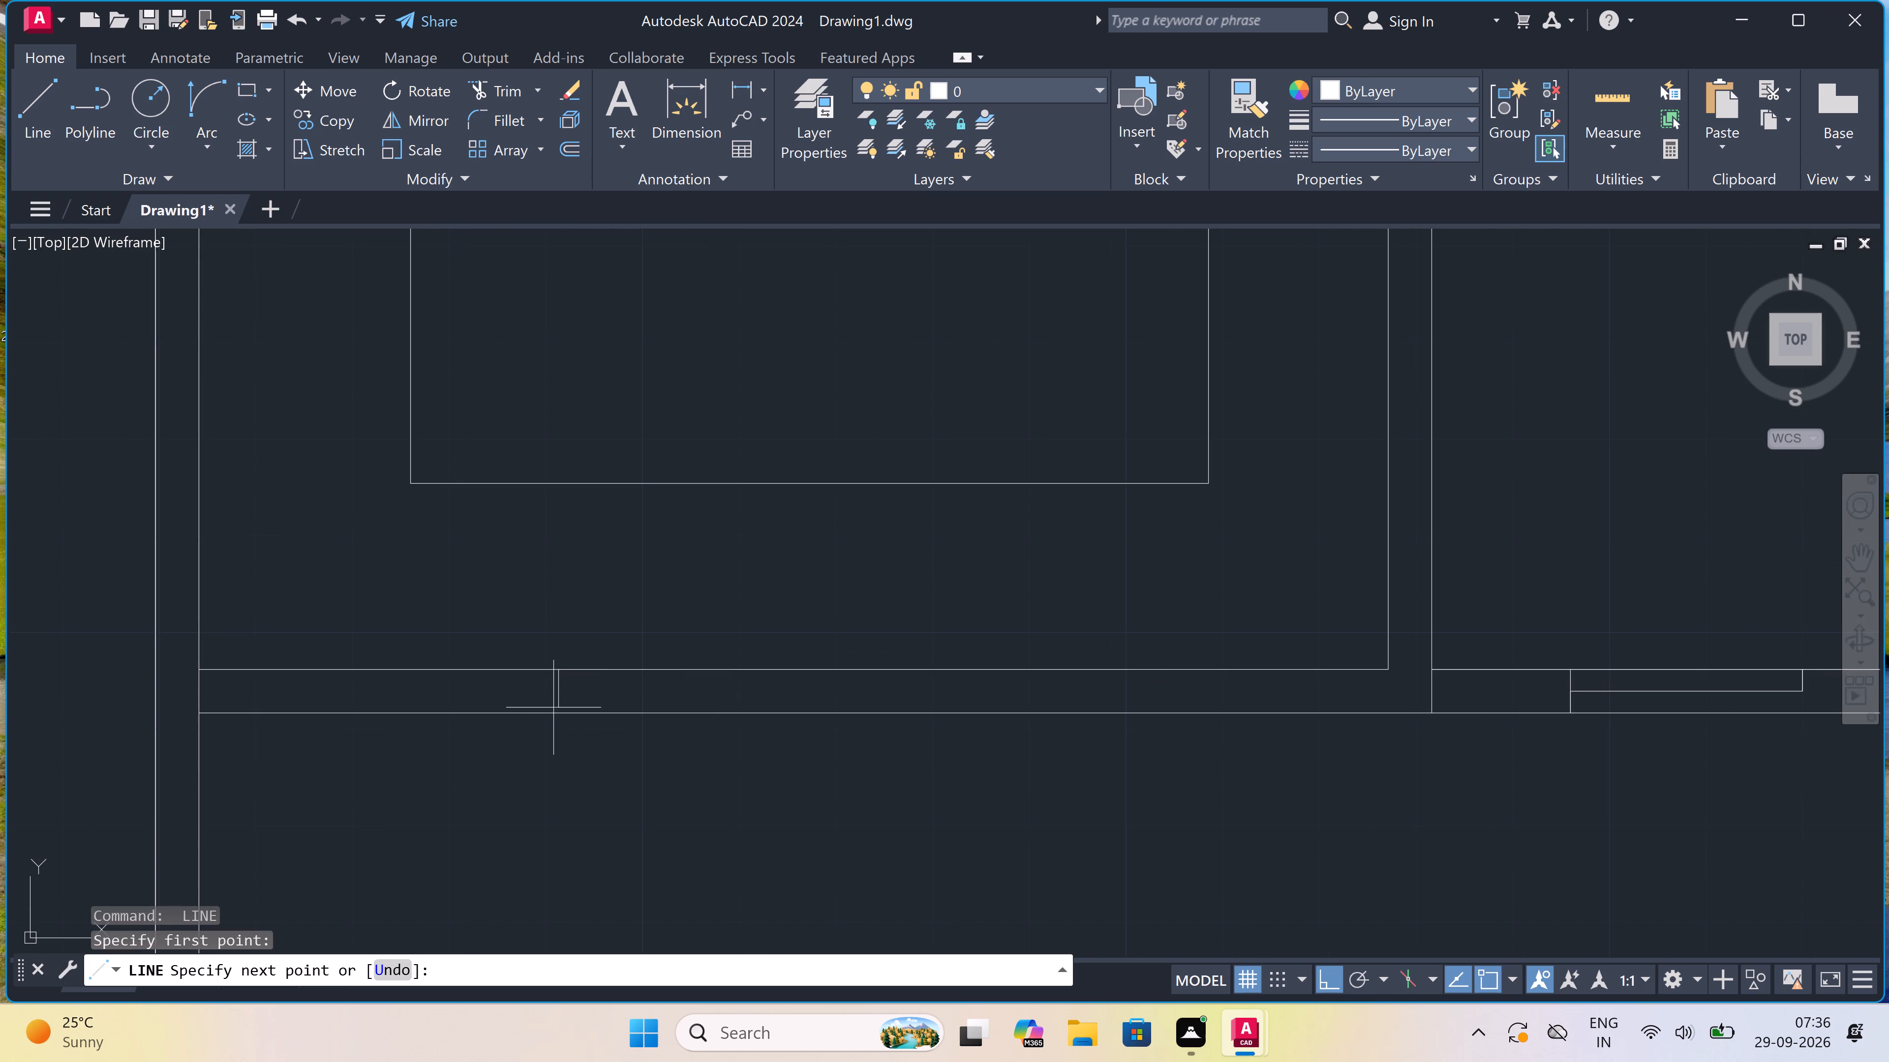
pyautogui.moveTo(561, 718); pyautogui.dragTo(561, 725)
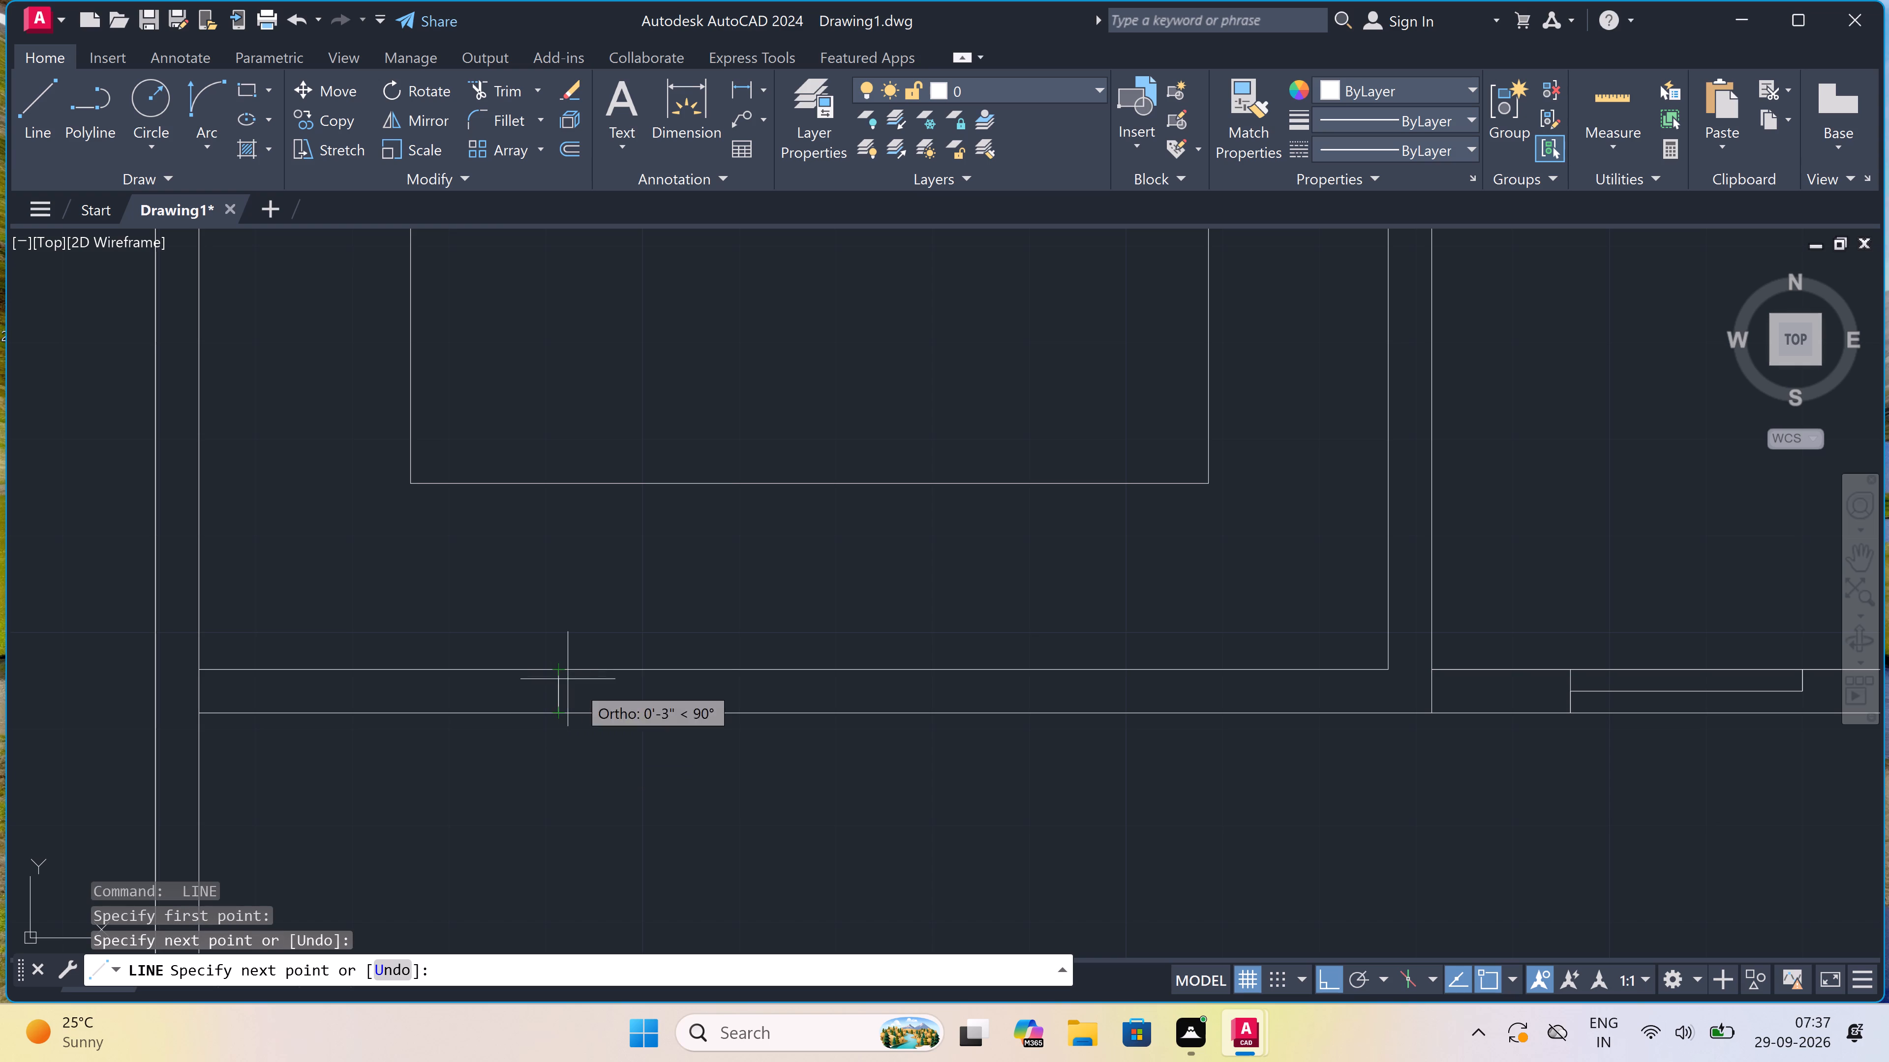
pyautogui.click(553, 697)
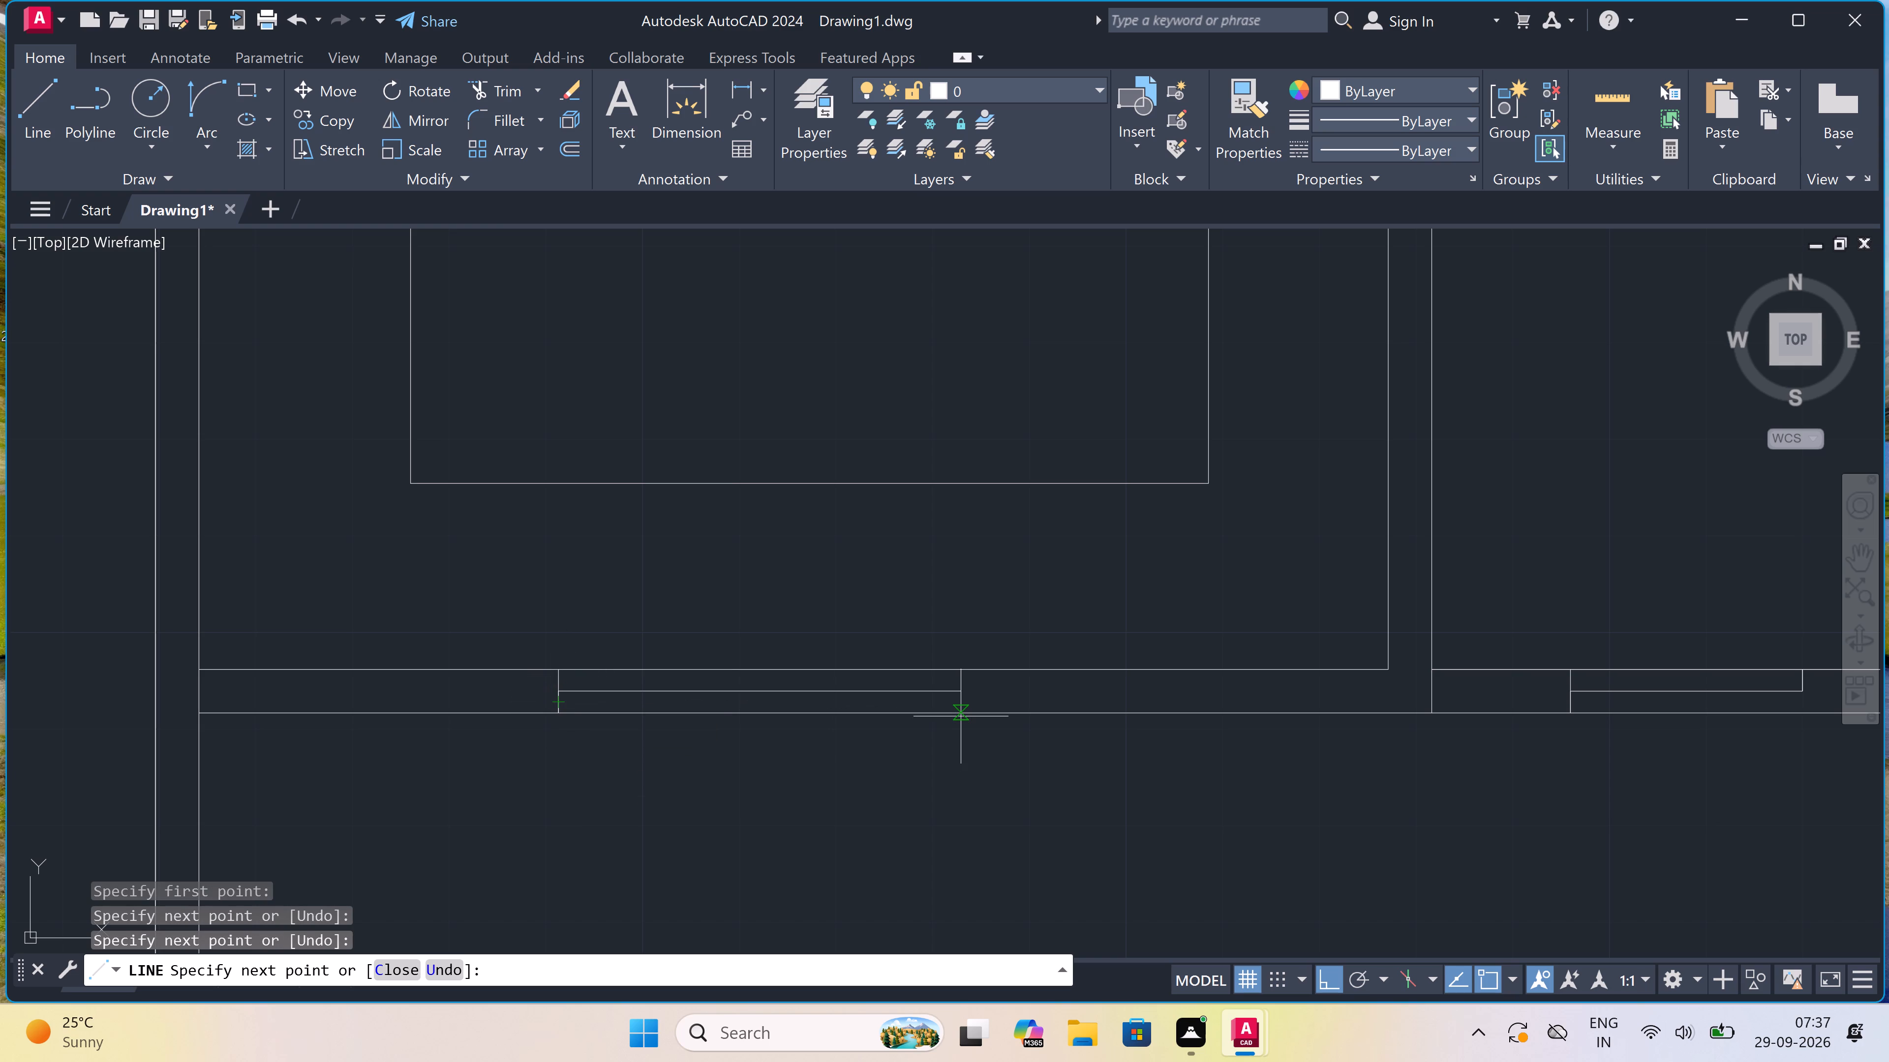
pyautogui.write("3'")
pyautogui.press('space')
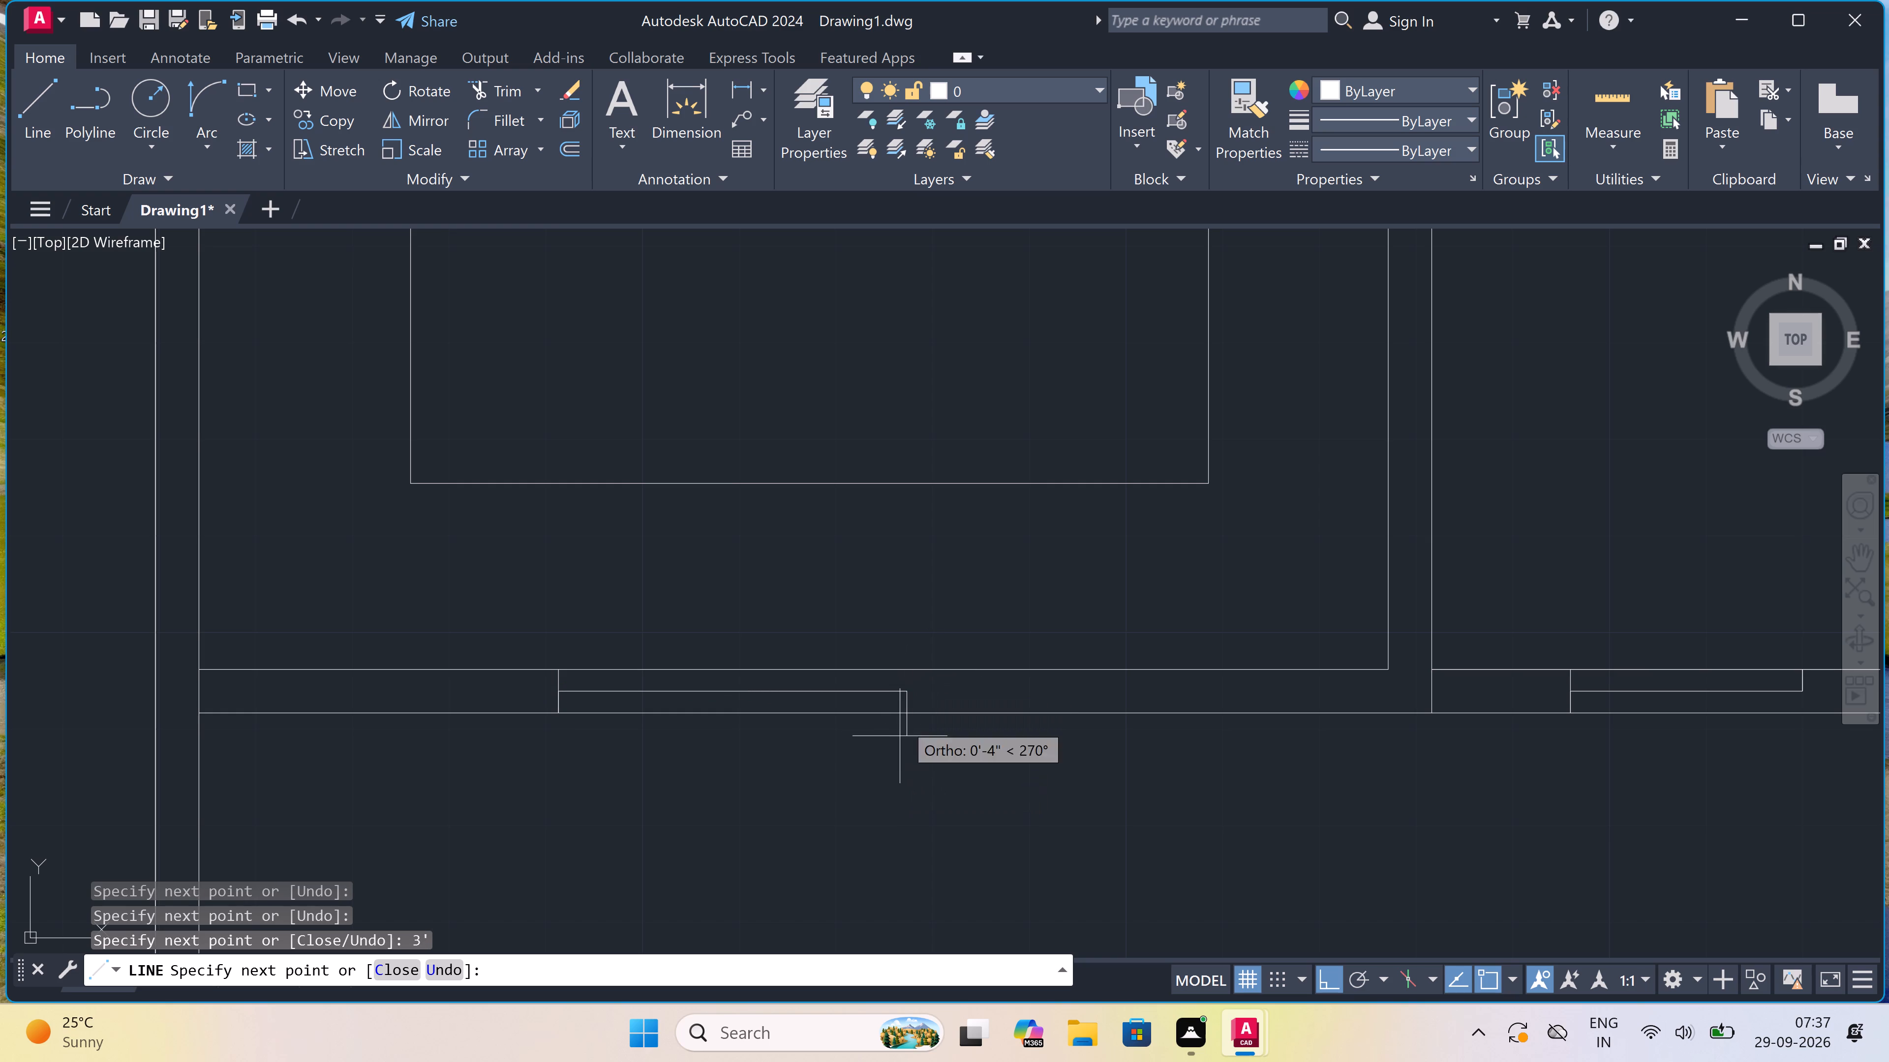
pyautogui.scroll(1, 905, 672)
pyautogui.click(906, 672)
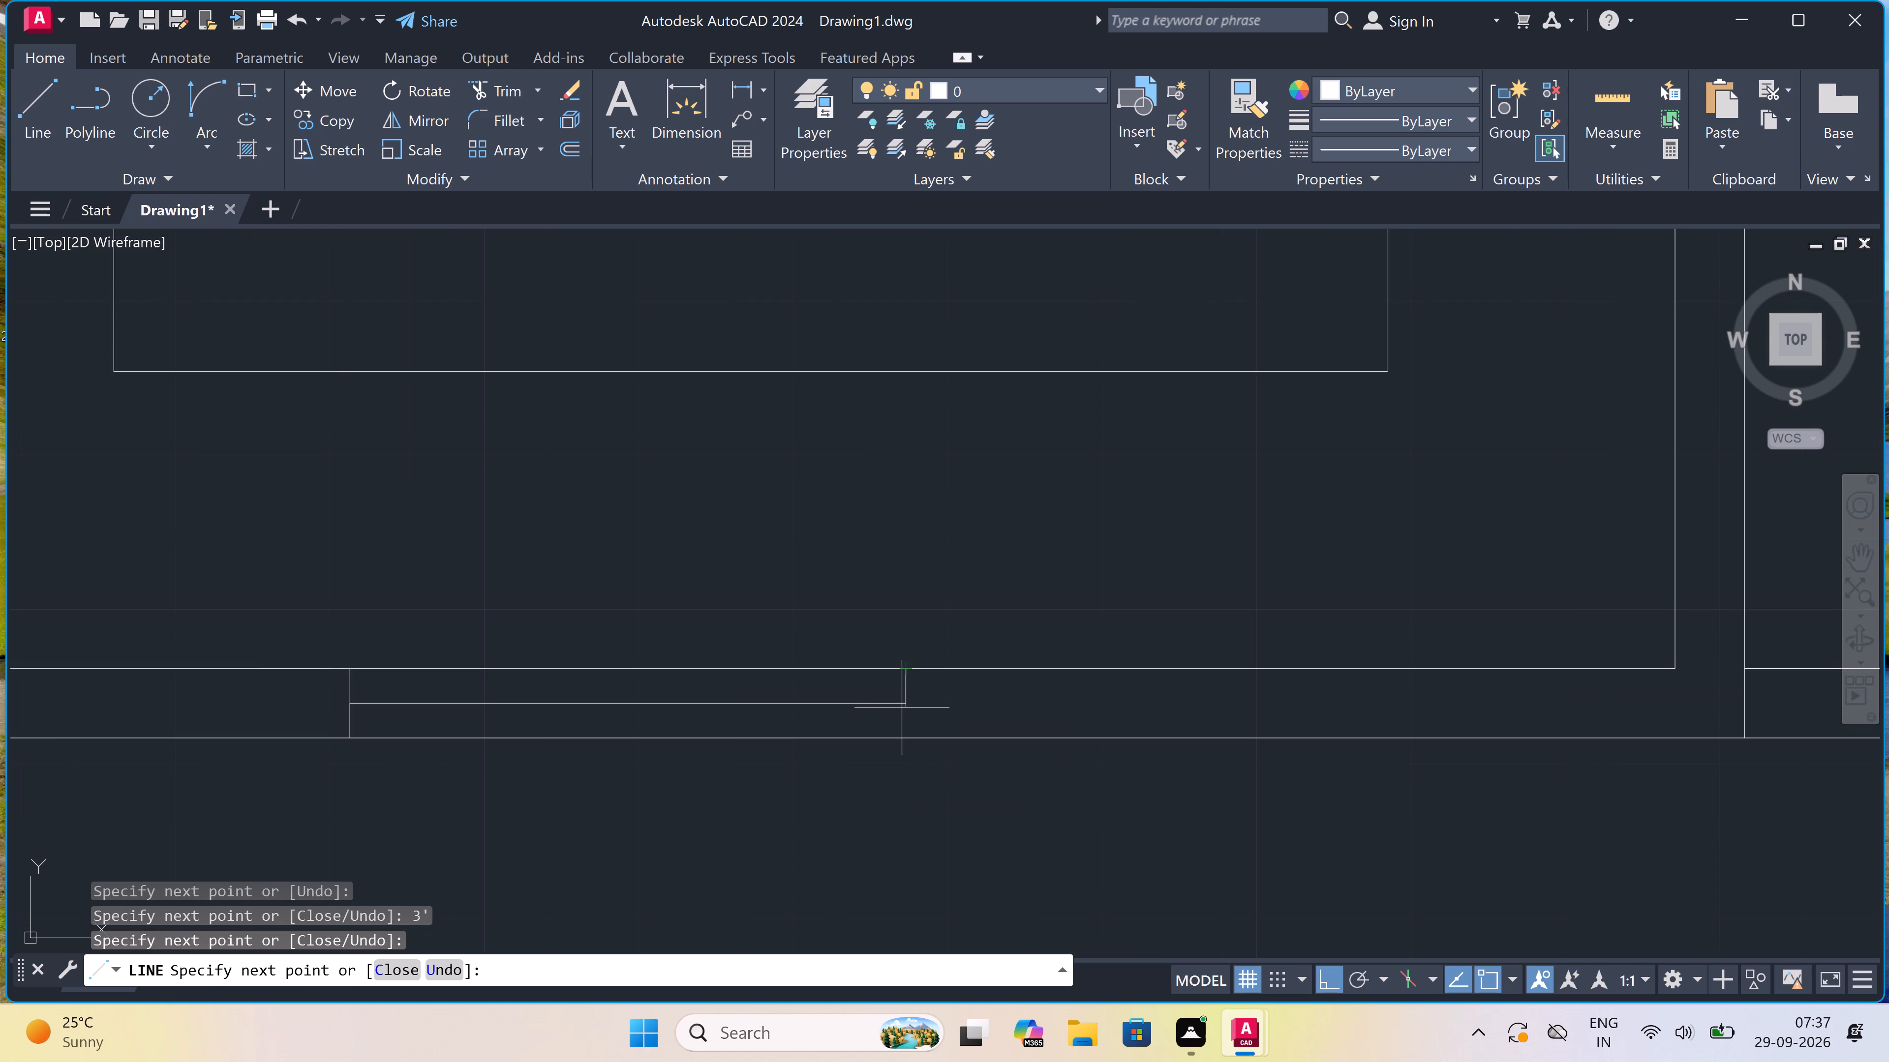
pyautogui.click(905, 745)
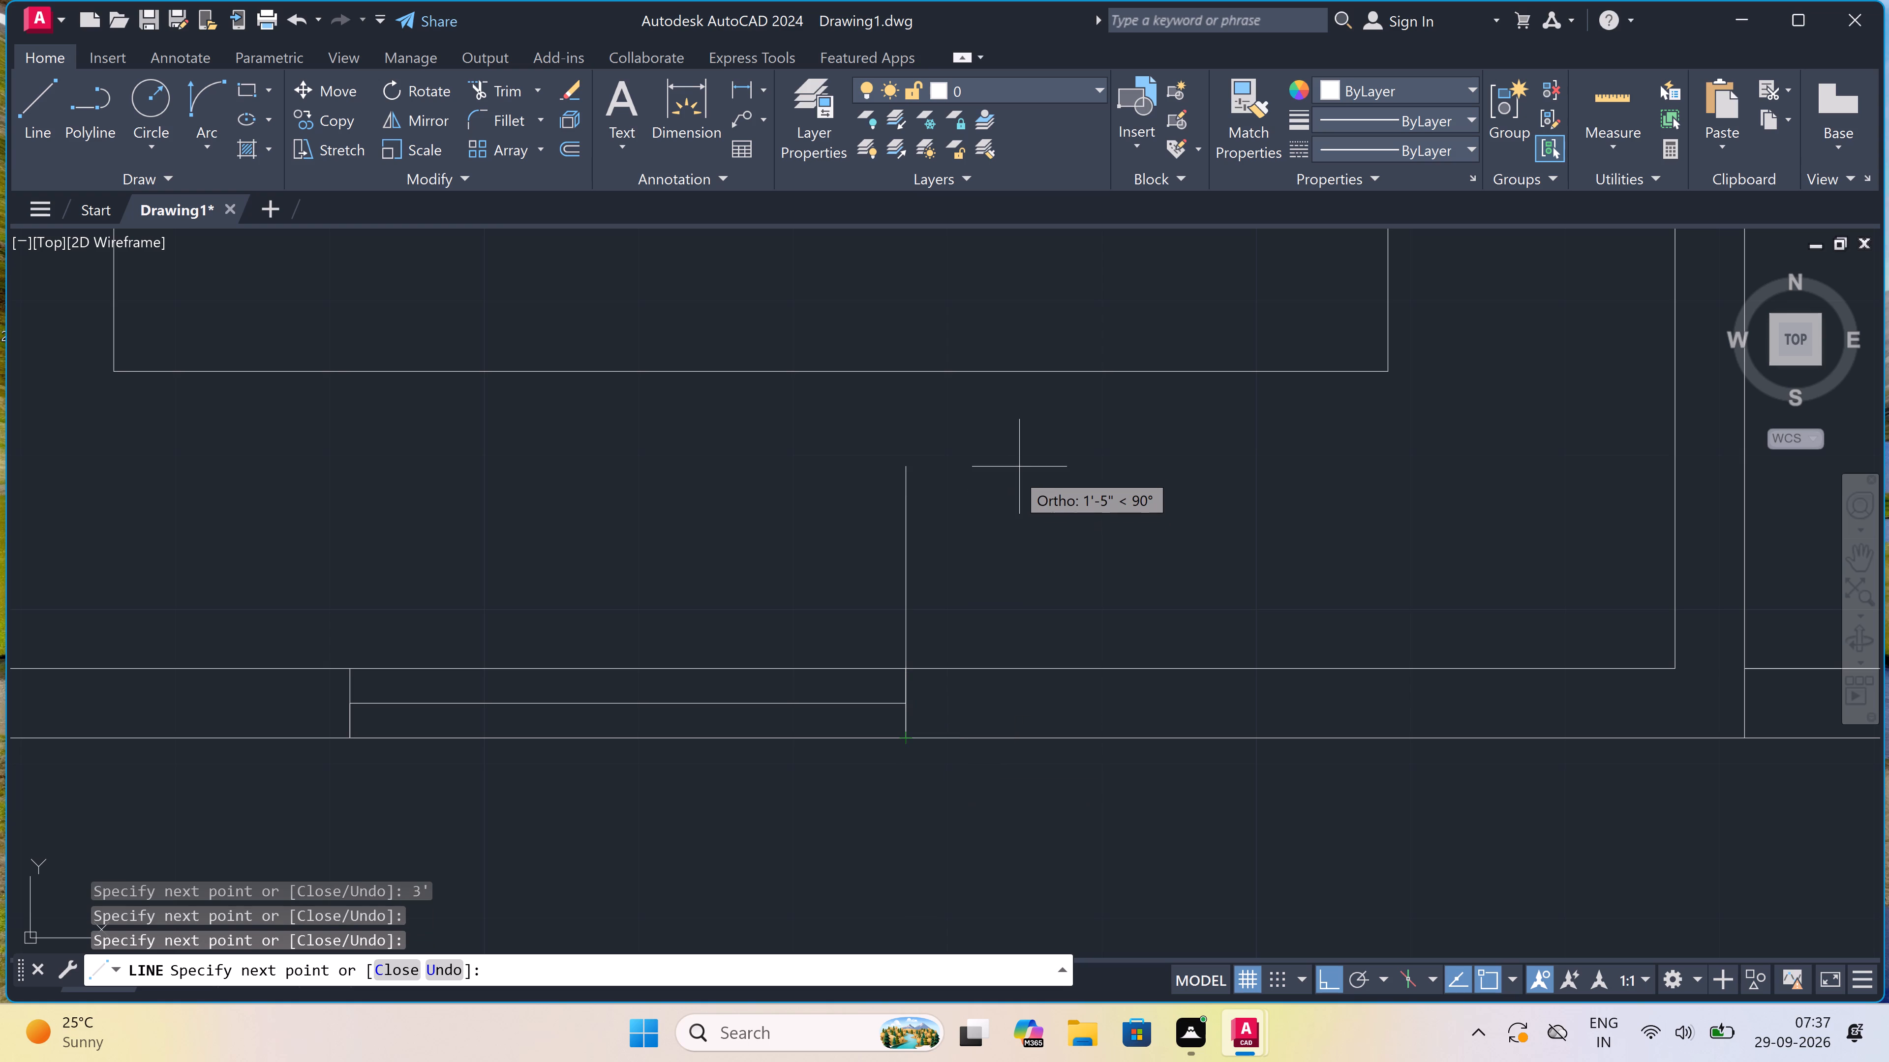
pyautogui.press('Escape')
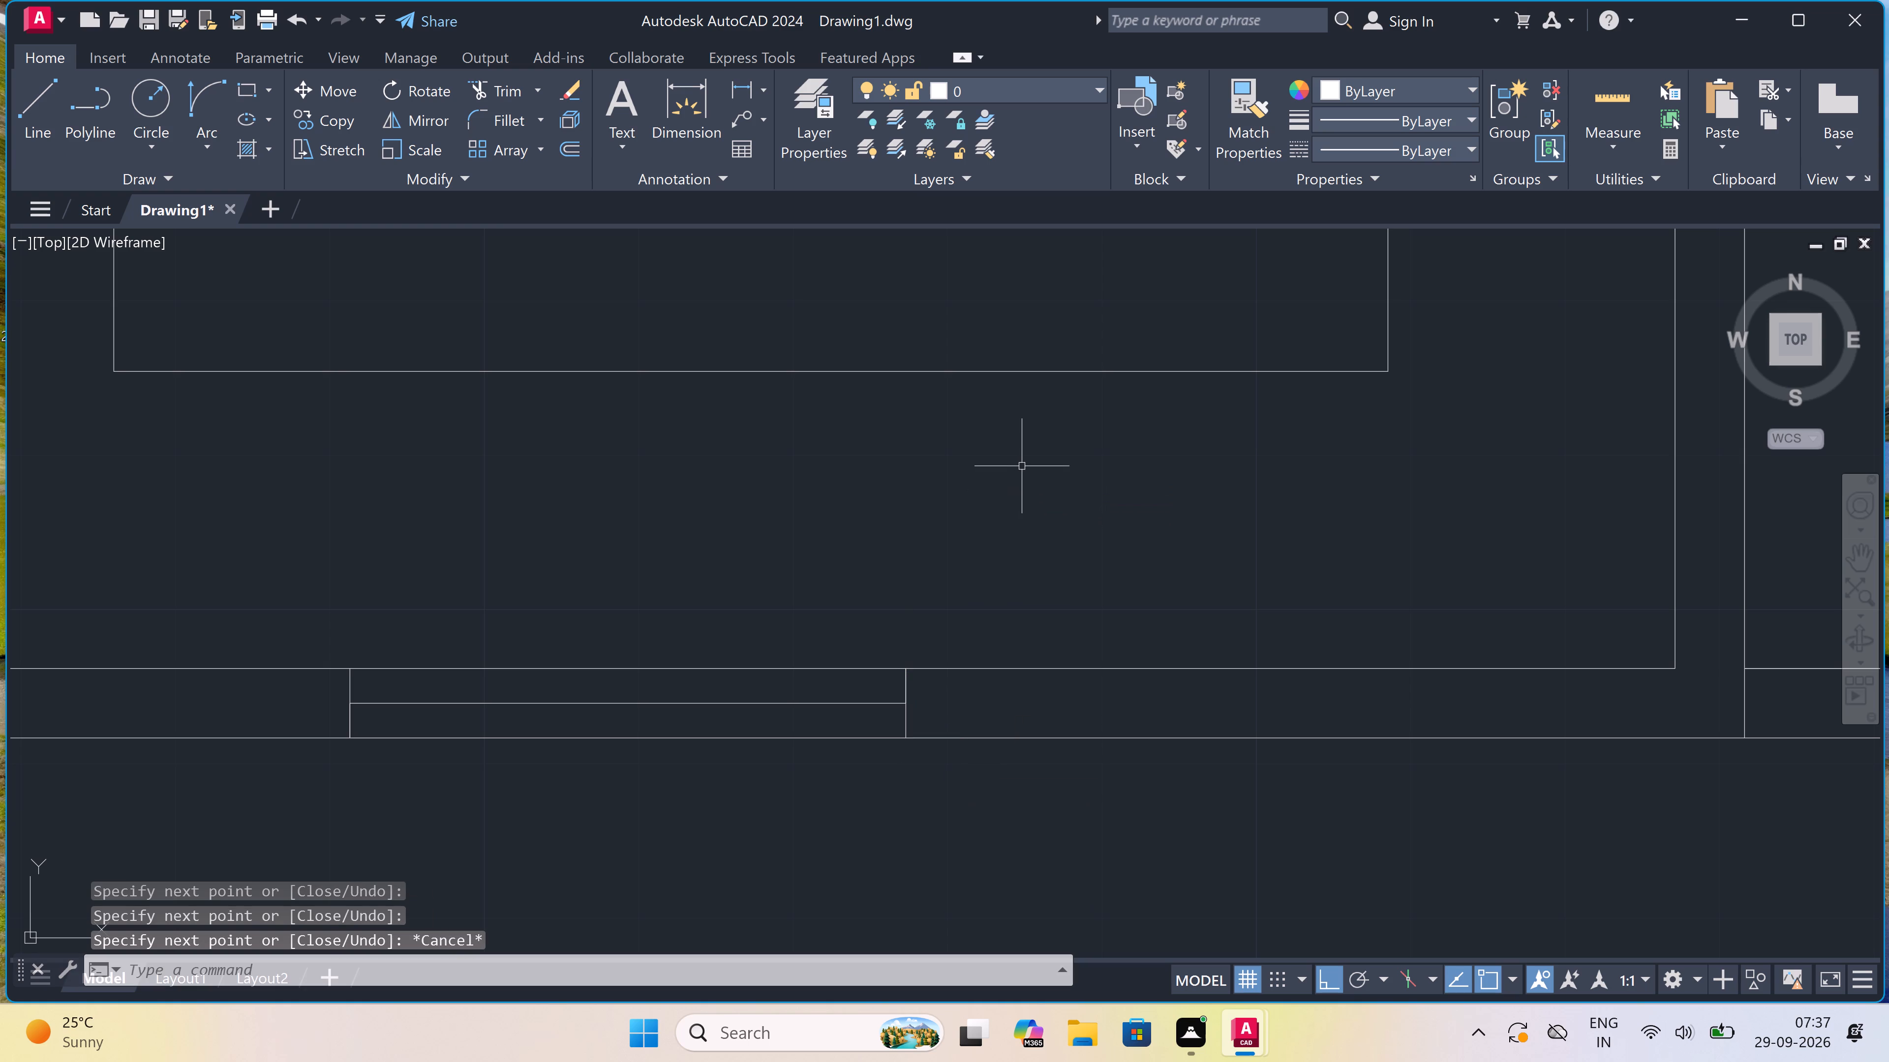
# Draw a line 3' down the west wall's inner face from the rooms' south wall, continuing east to the east wall's outer face.
pyautogui.scroll(-2, 861, 532)
pyautogui.scroll(-4, 819, 543)
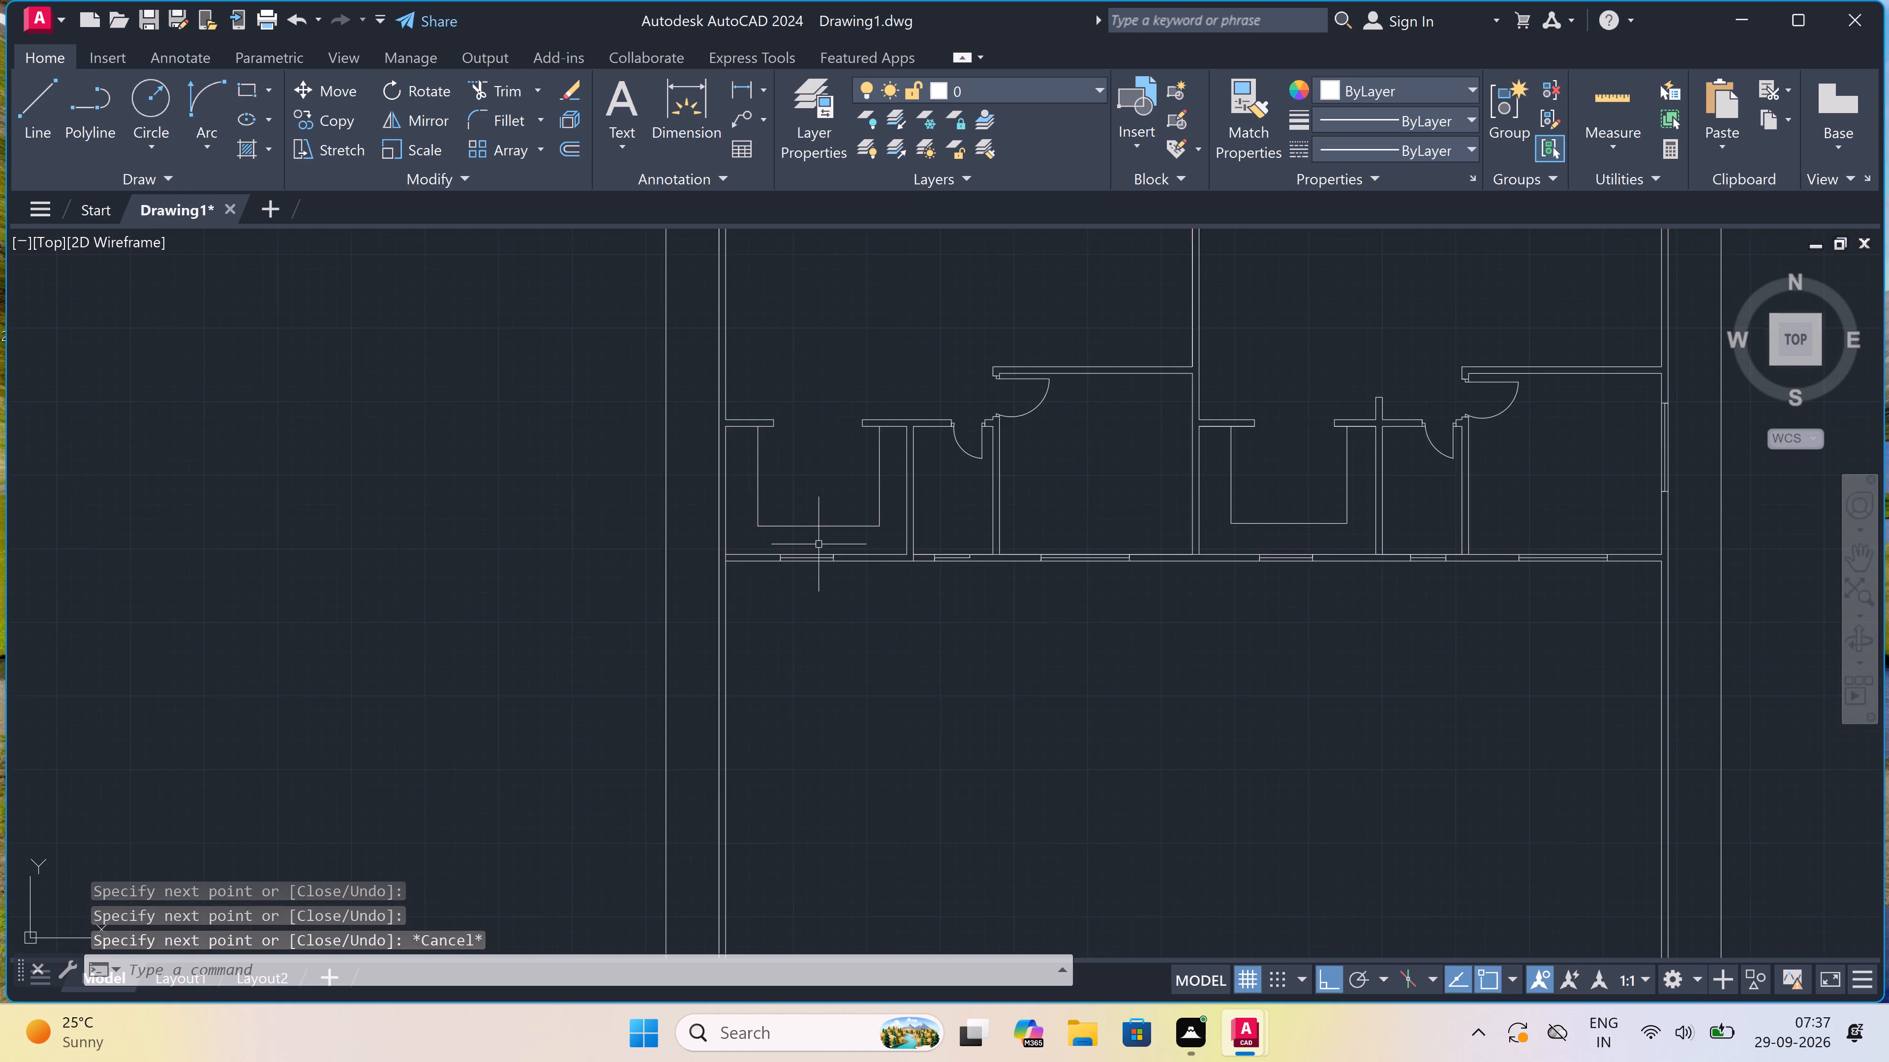
pyautogui.scroll(-1, 819, 544)
pyautogui.scroll(1, 783, 569)
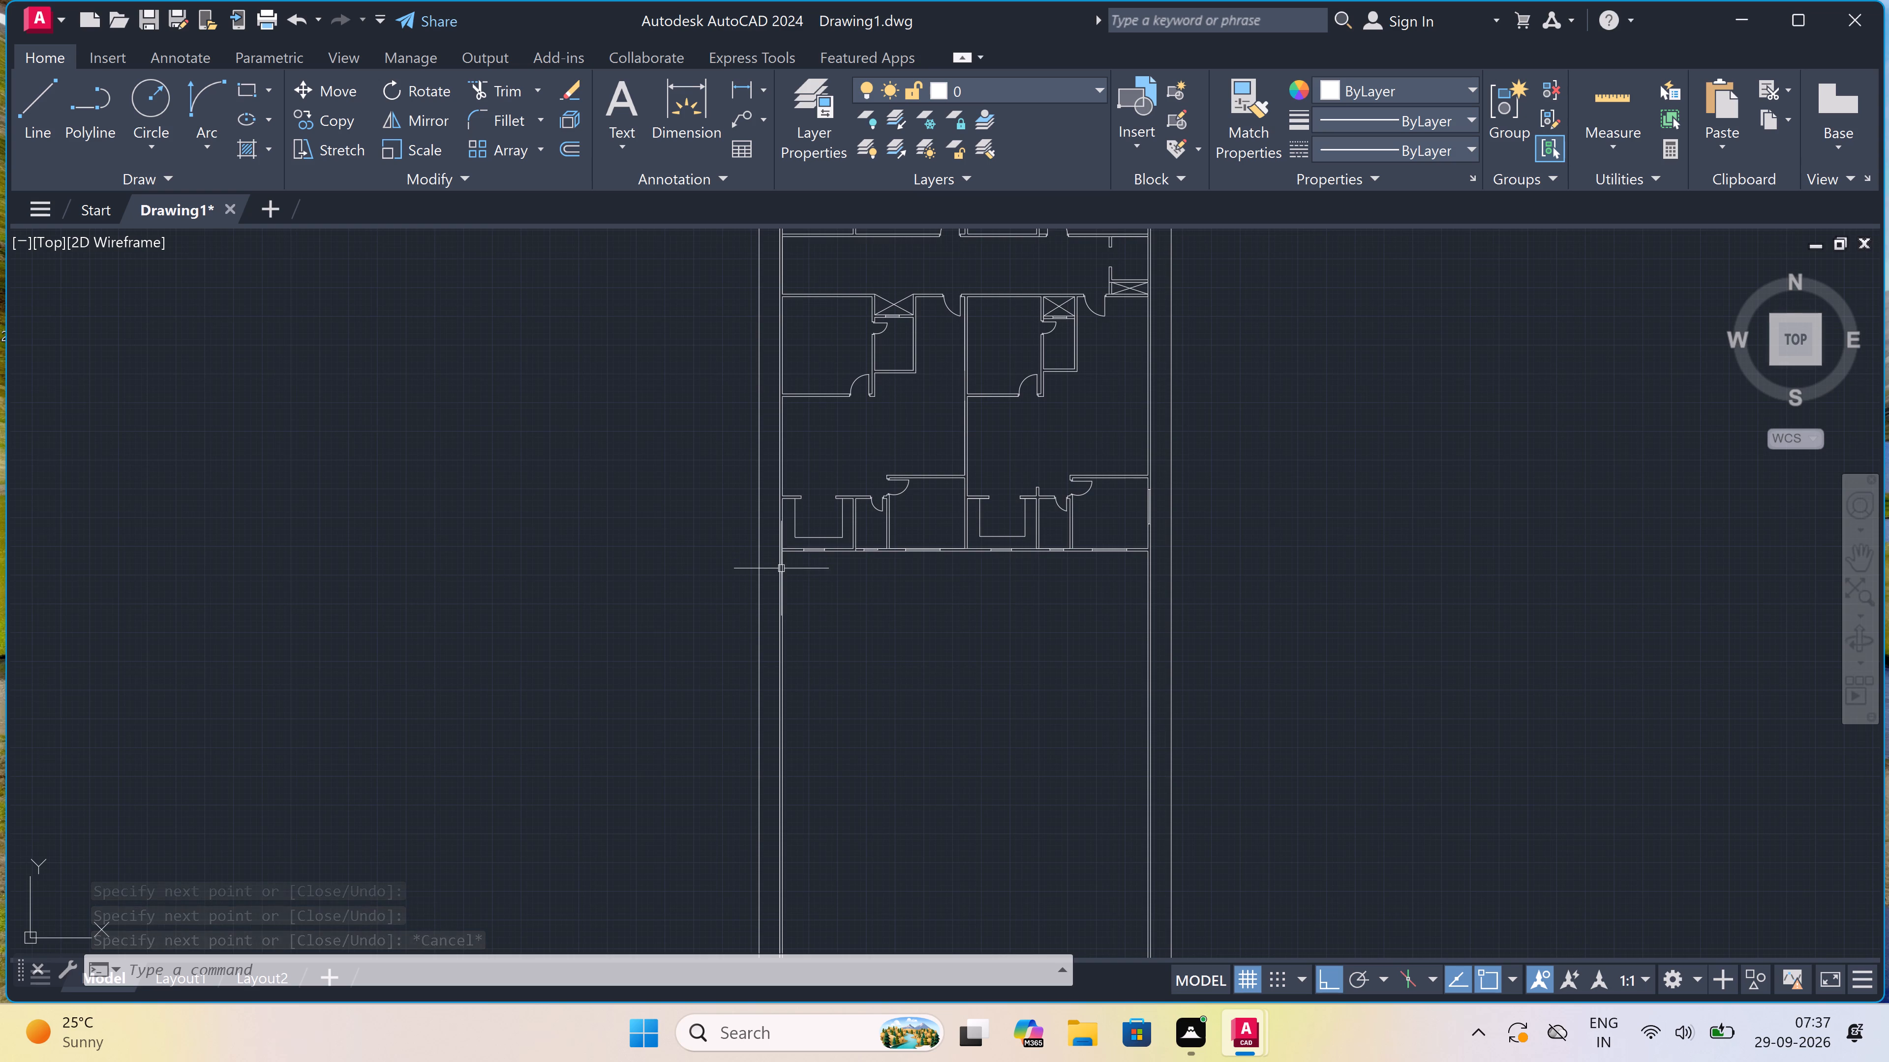
pyautogui.scroll(1, 783, 569)
pyautogui.scroll(1, 897, 544)
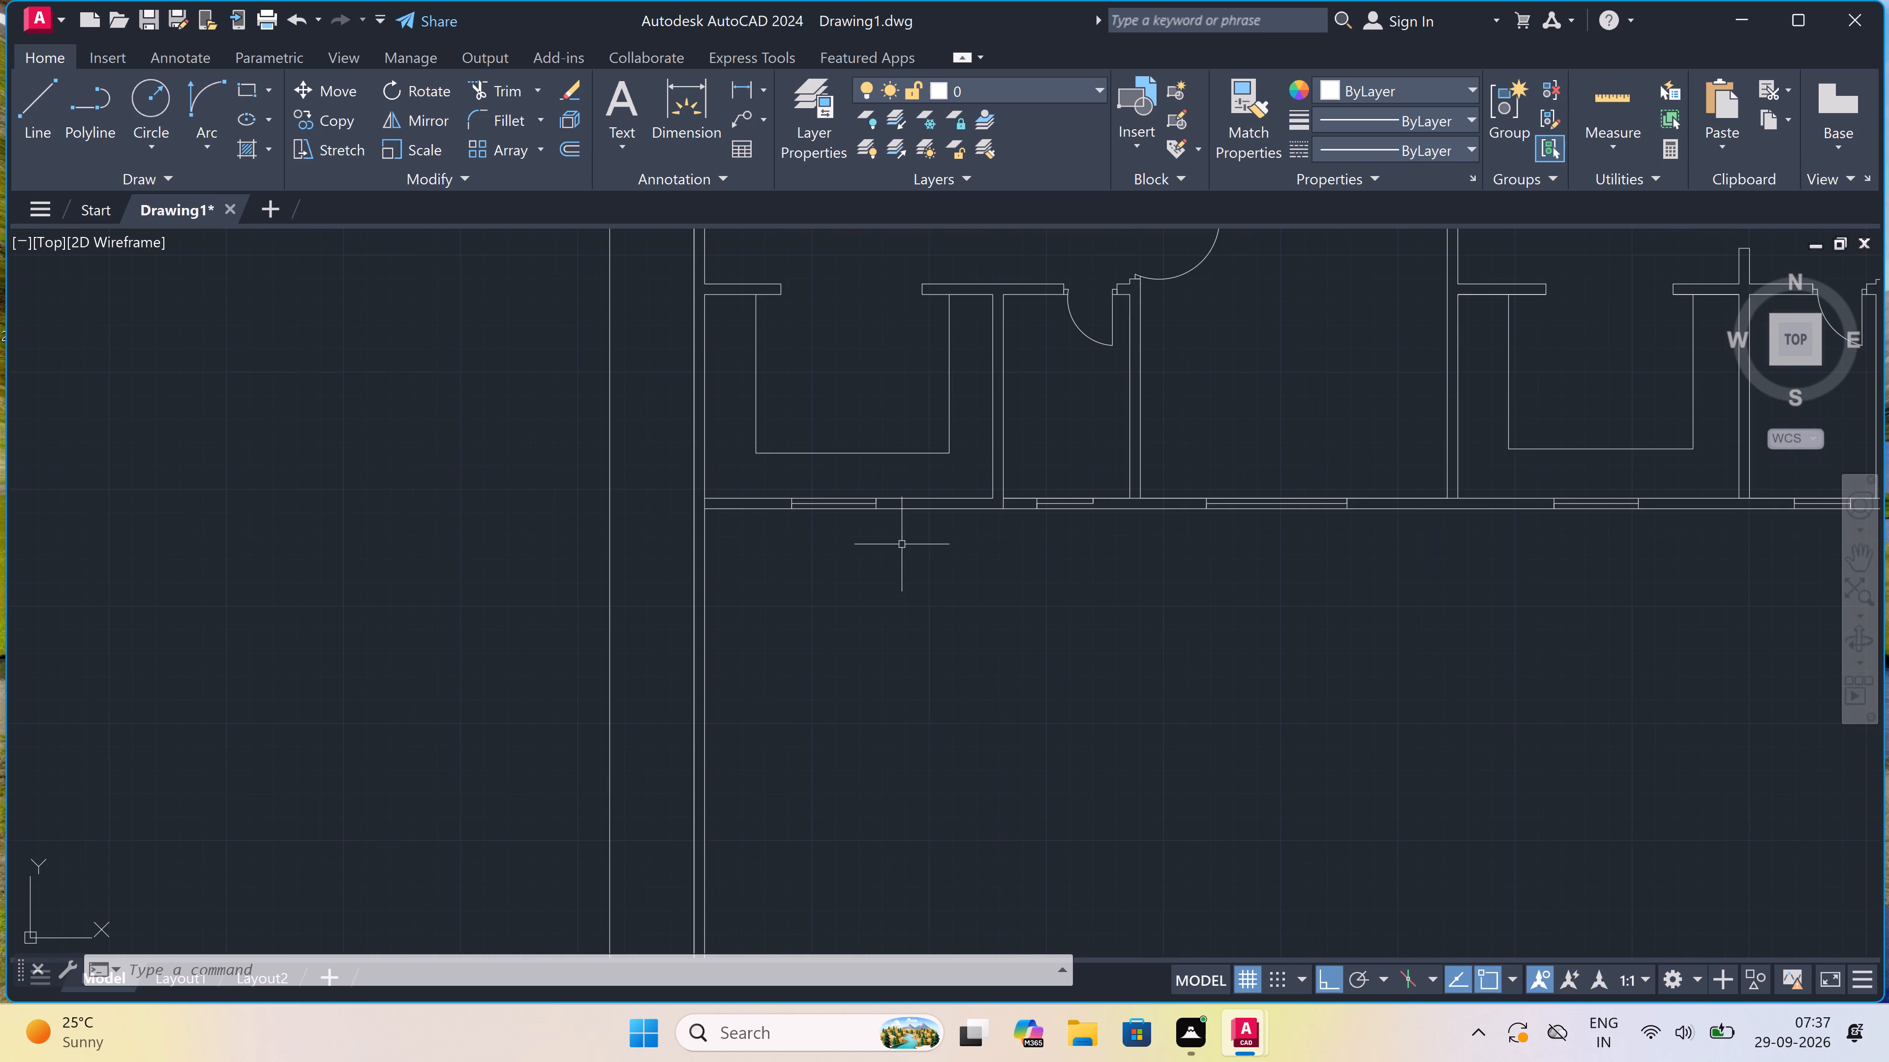
pyautogui.write('l')
pyautogui.press('space')
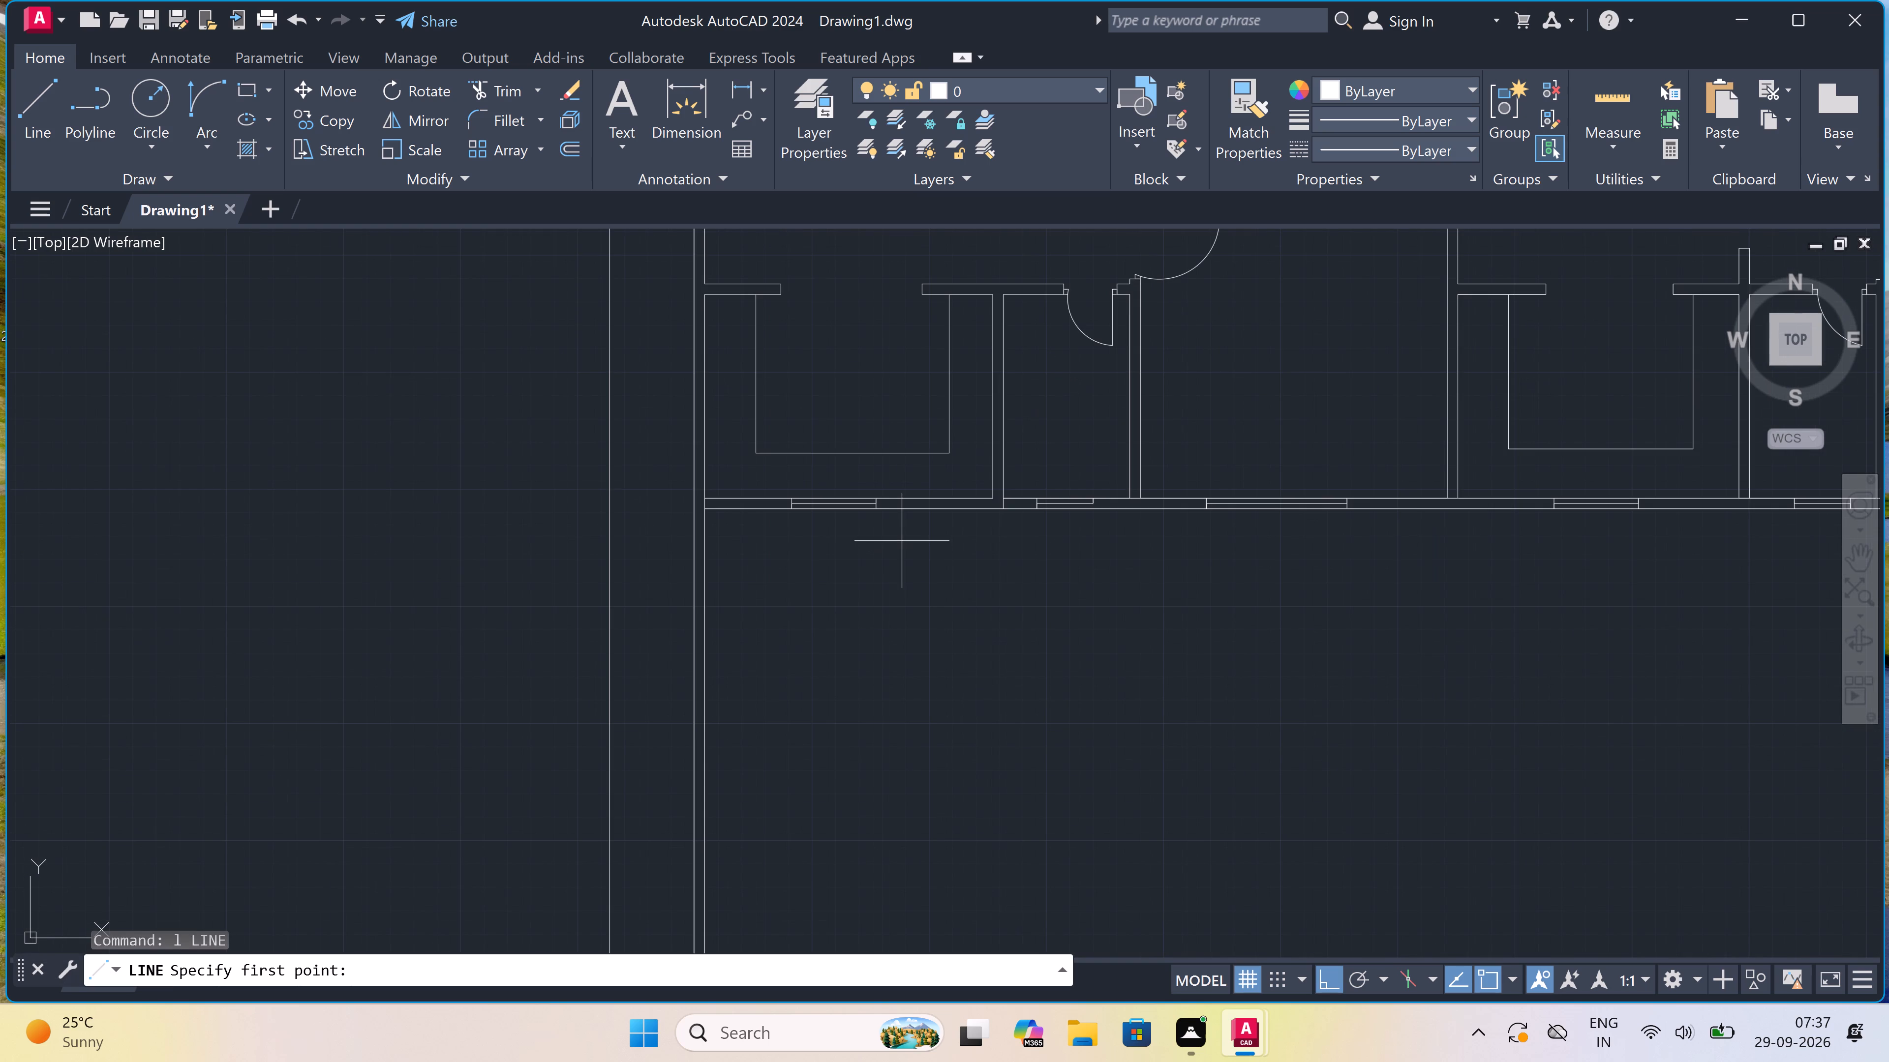
pyautogui.click(703, 509)
pyautogui.press('3')
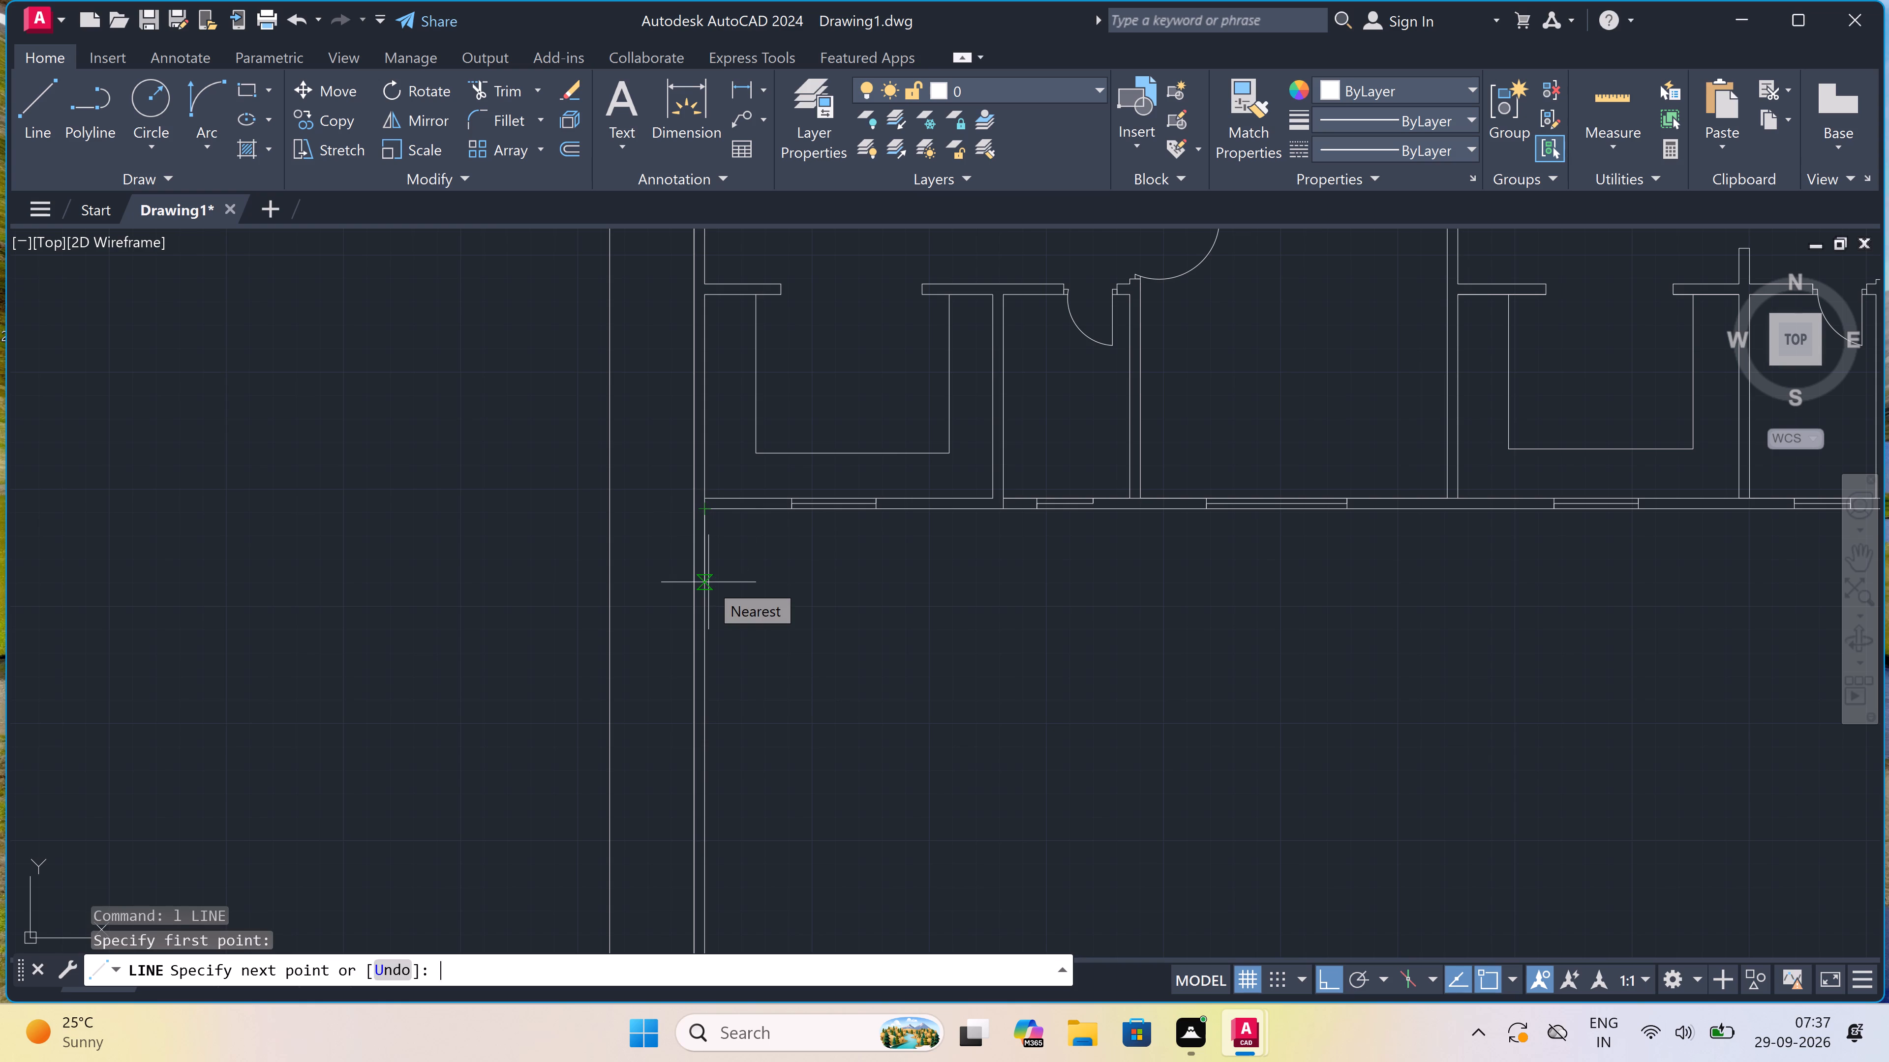
pyautogui.write("'")
pyautogui.press('space')
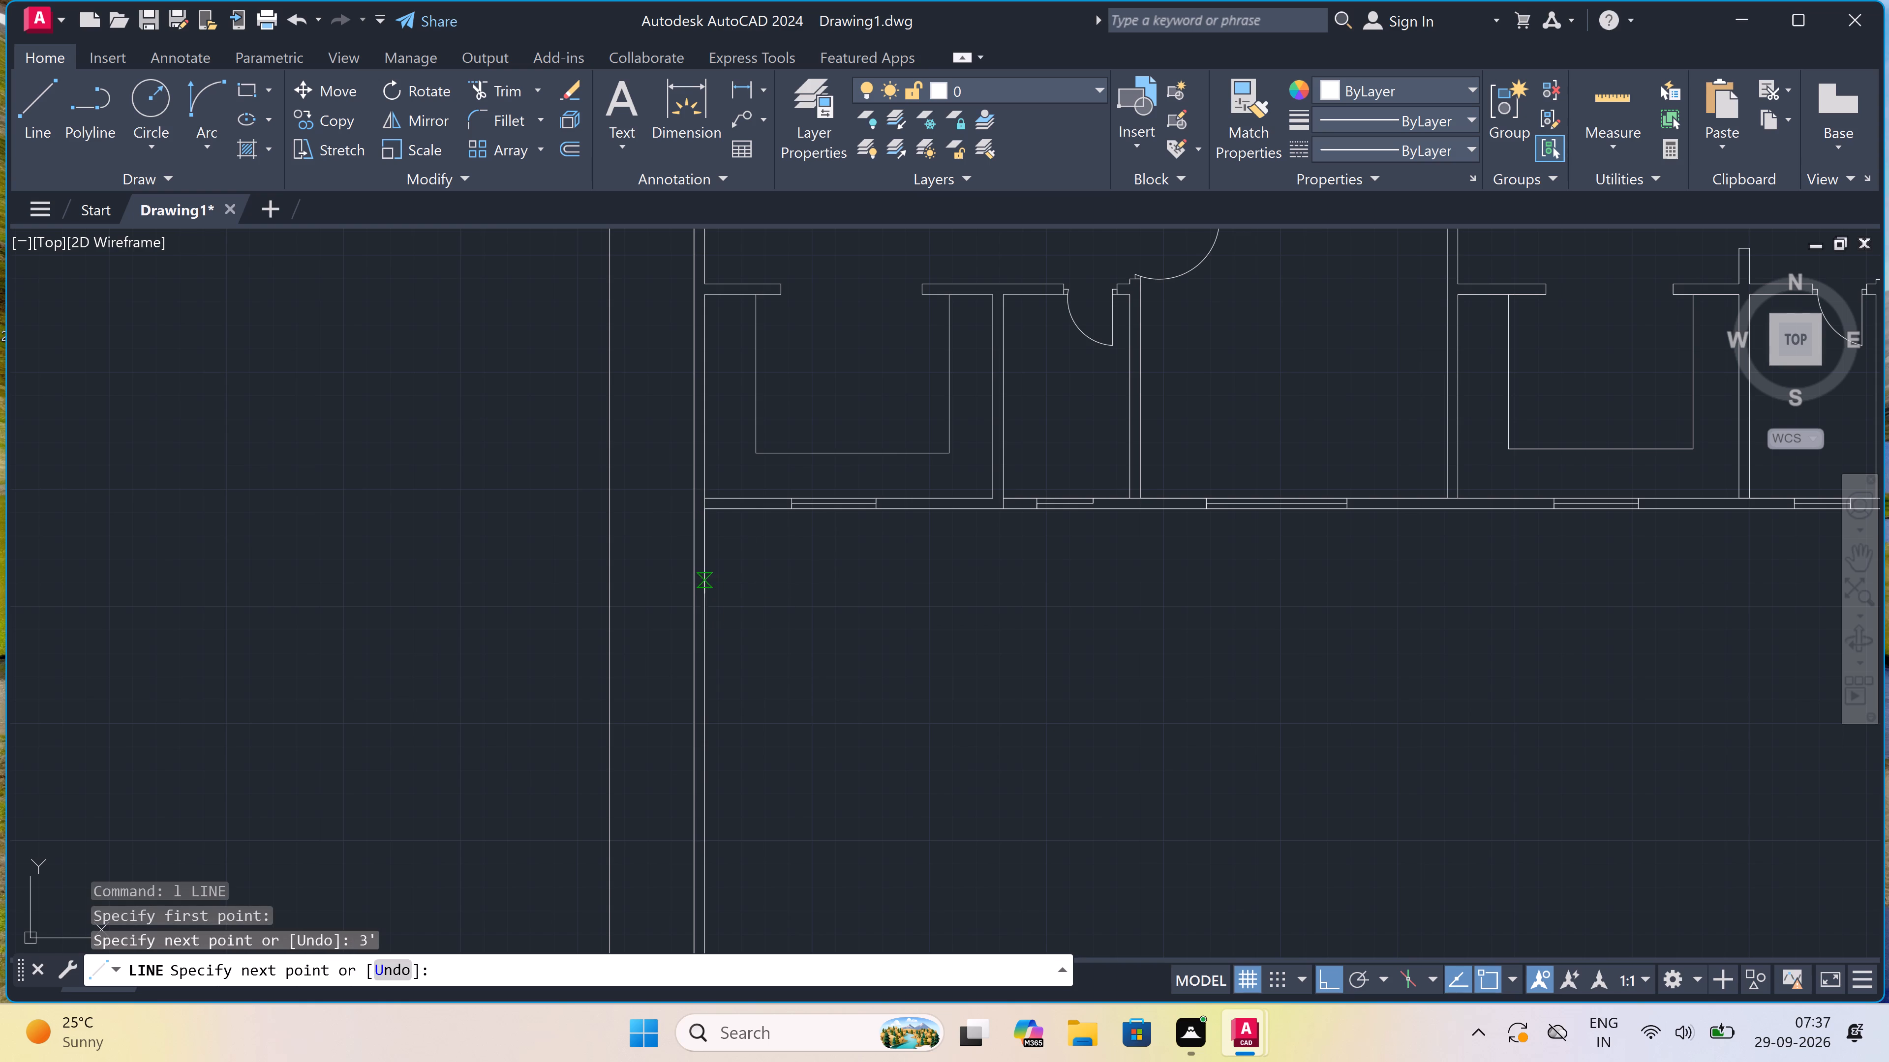
pyautogui.scroll(-3, 1059, 694)
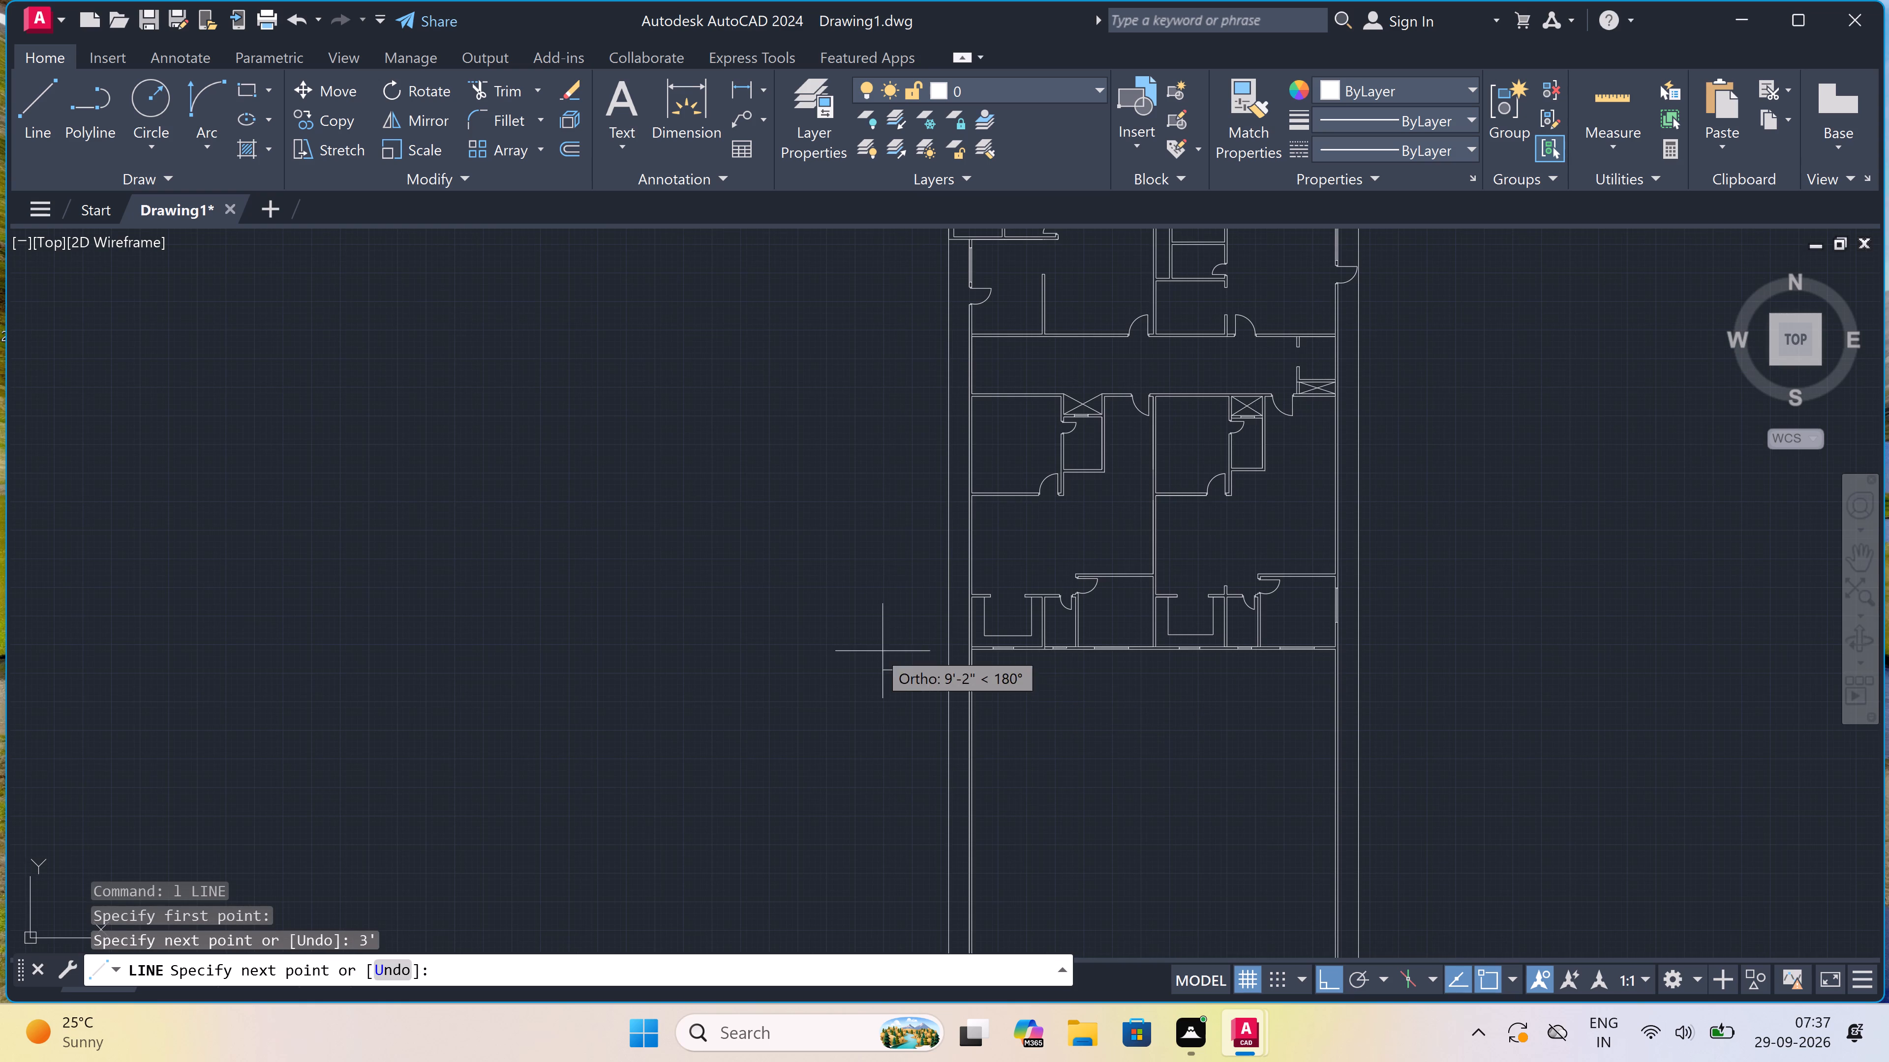
pyautogui.scroll(3, 971, 675)
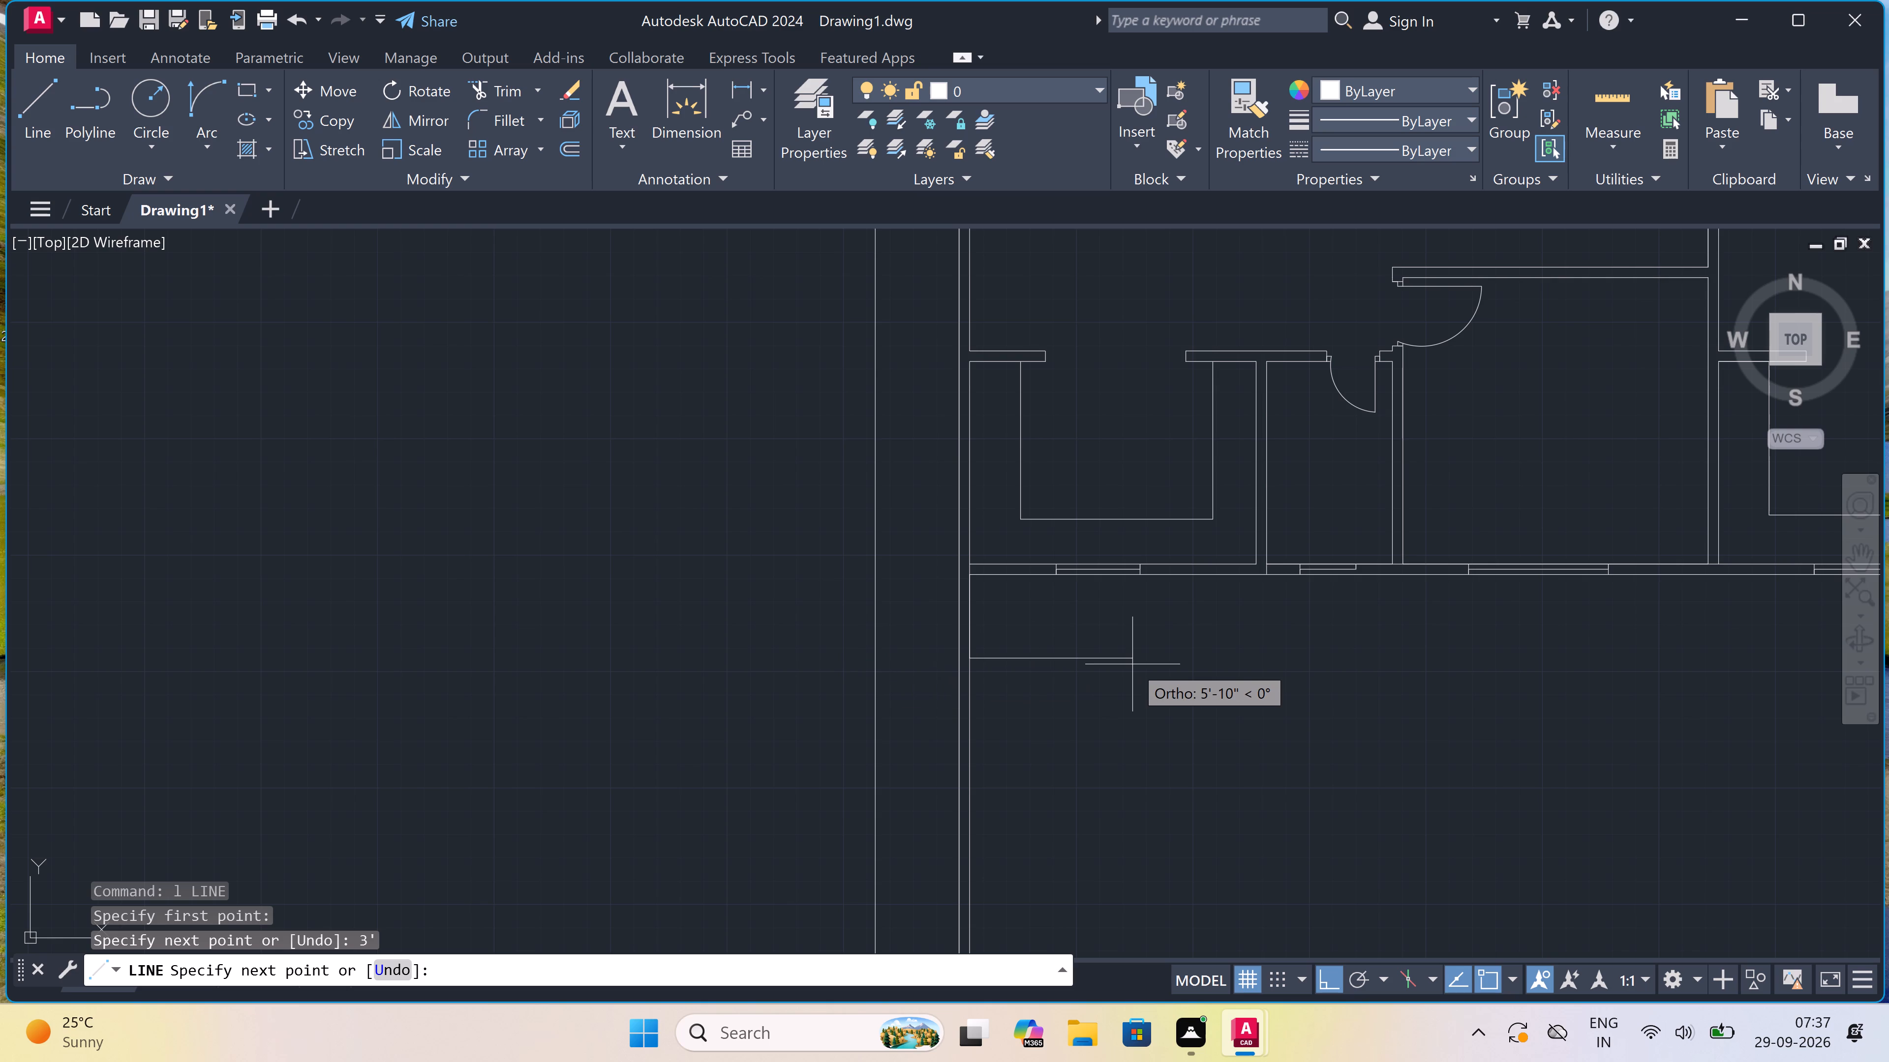
pyautogui.scroll(-3, 953, 652)
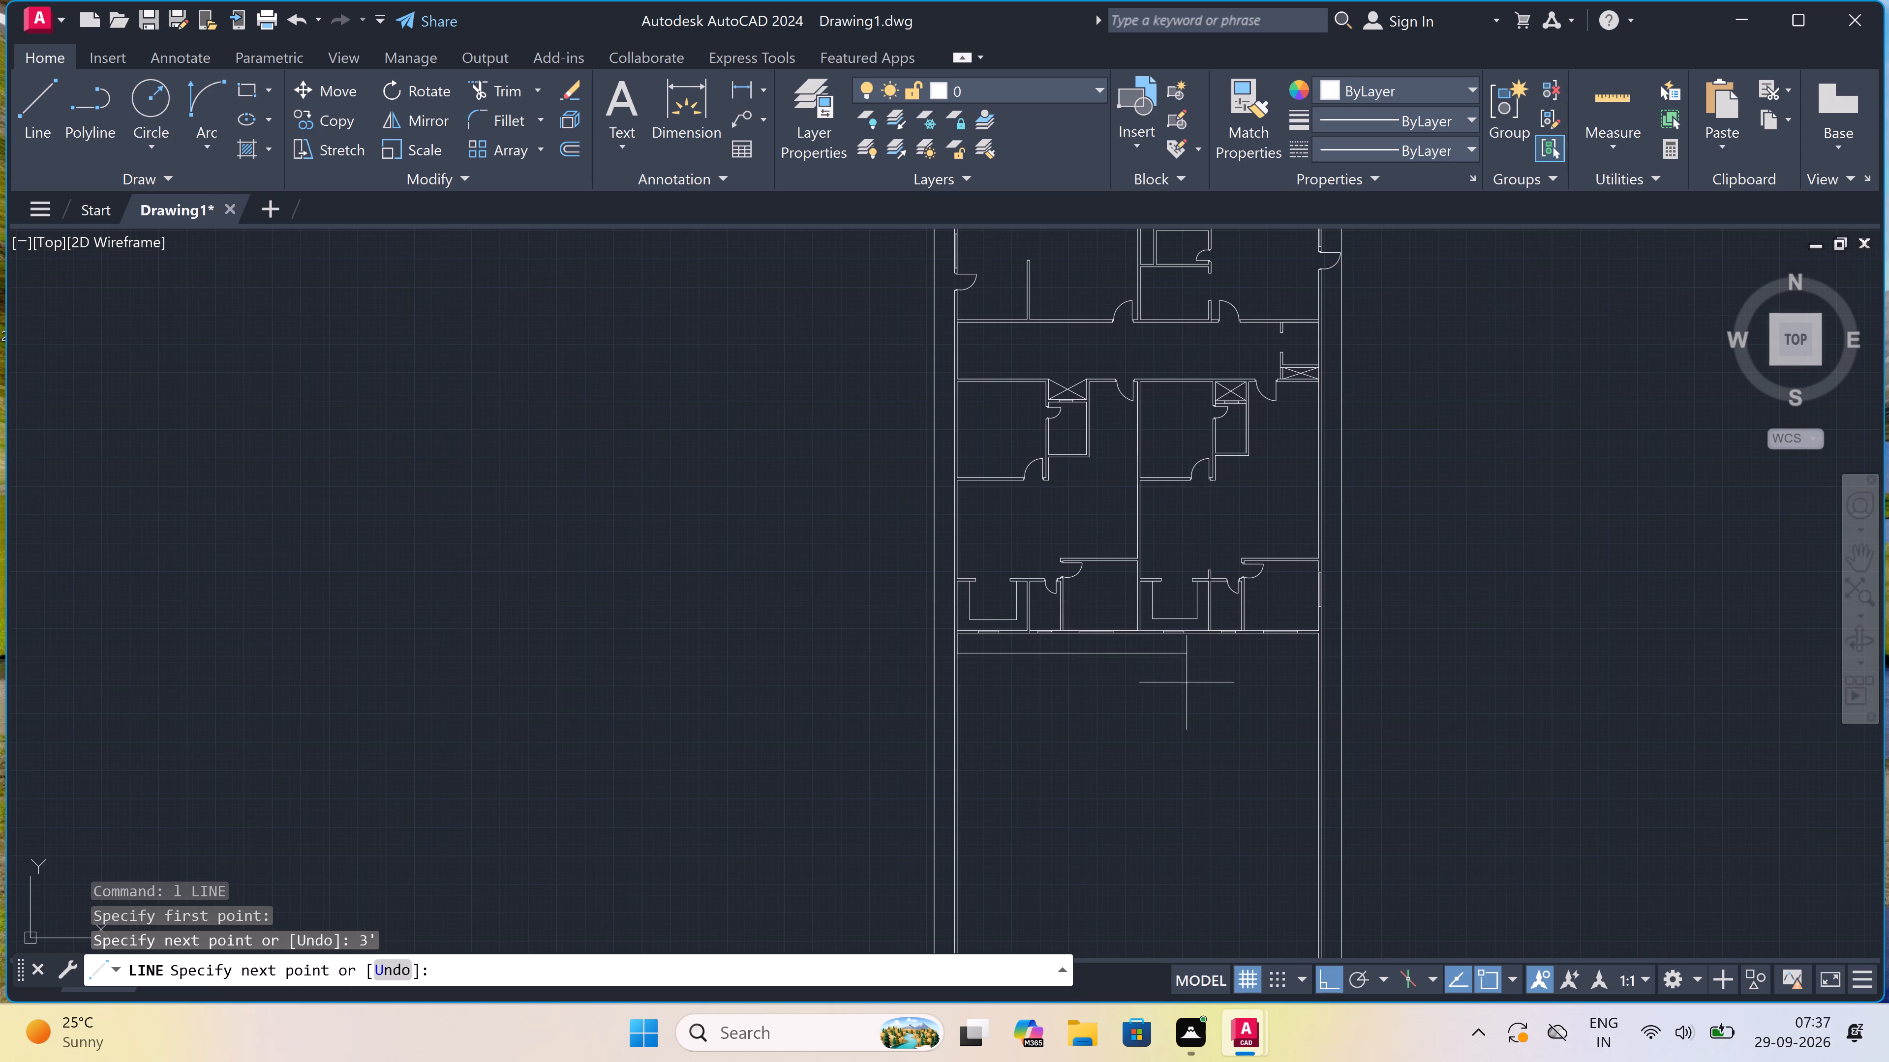
pyautogui.scroll(3, 1313, 660)
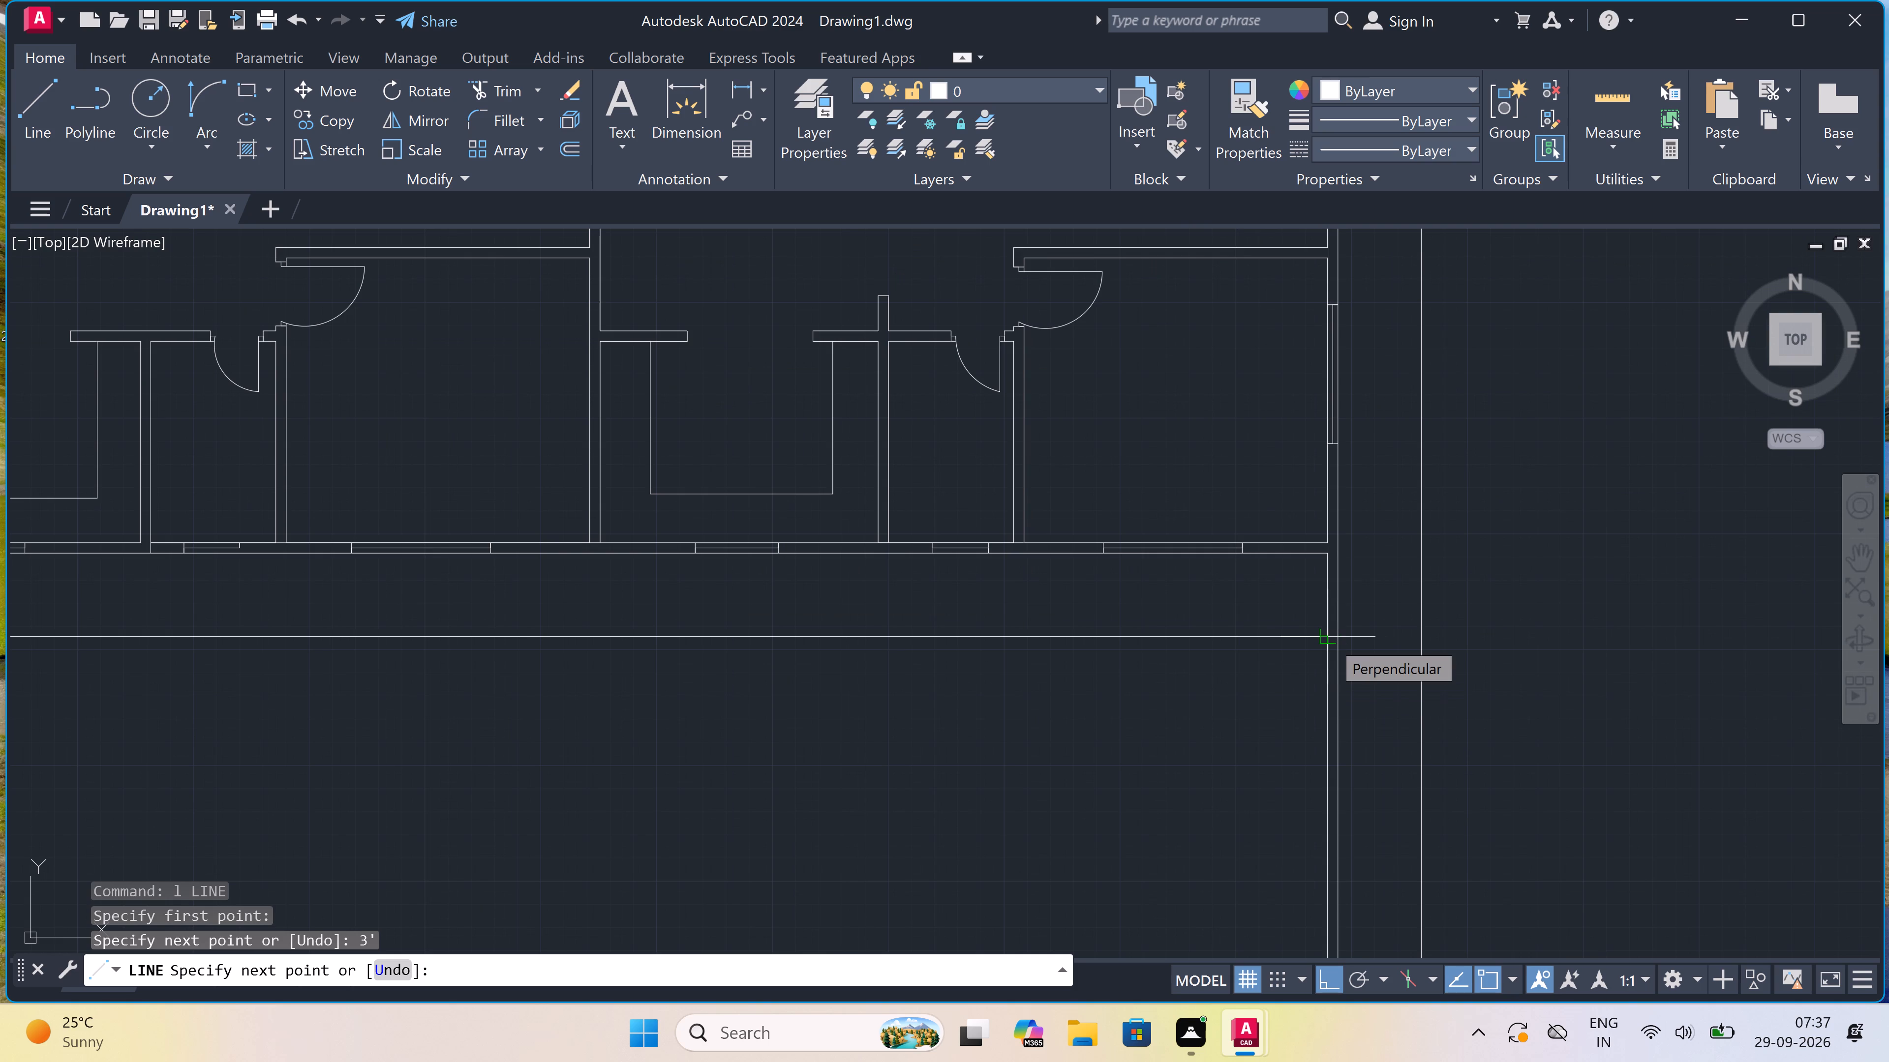
pyautogui.click(1330, 640)
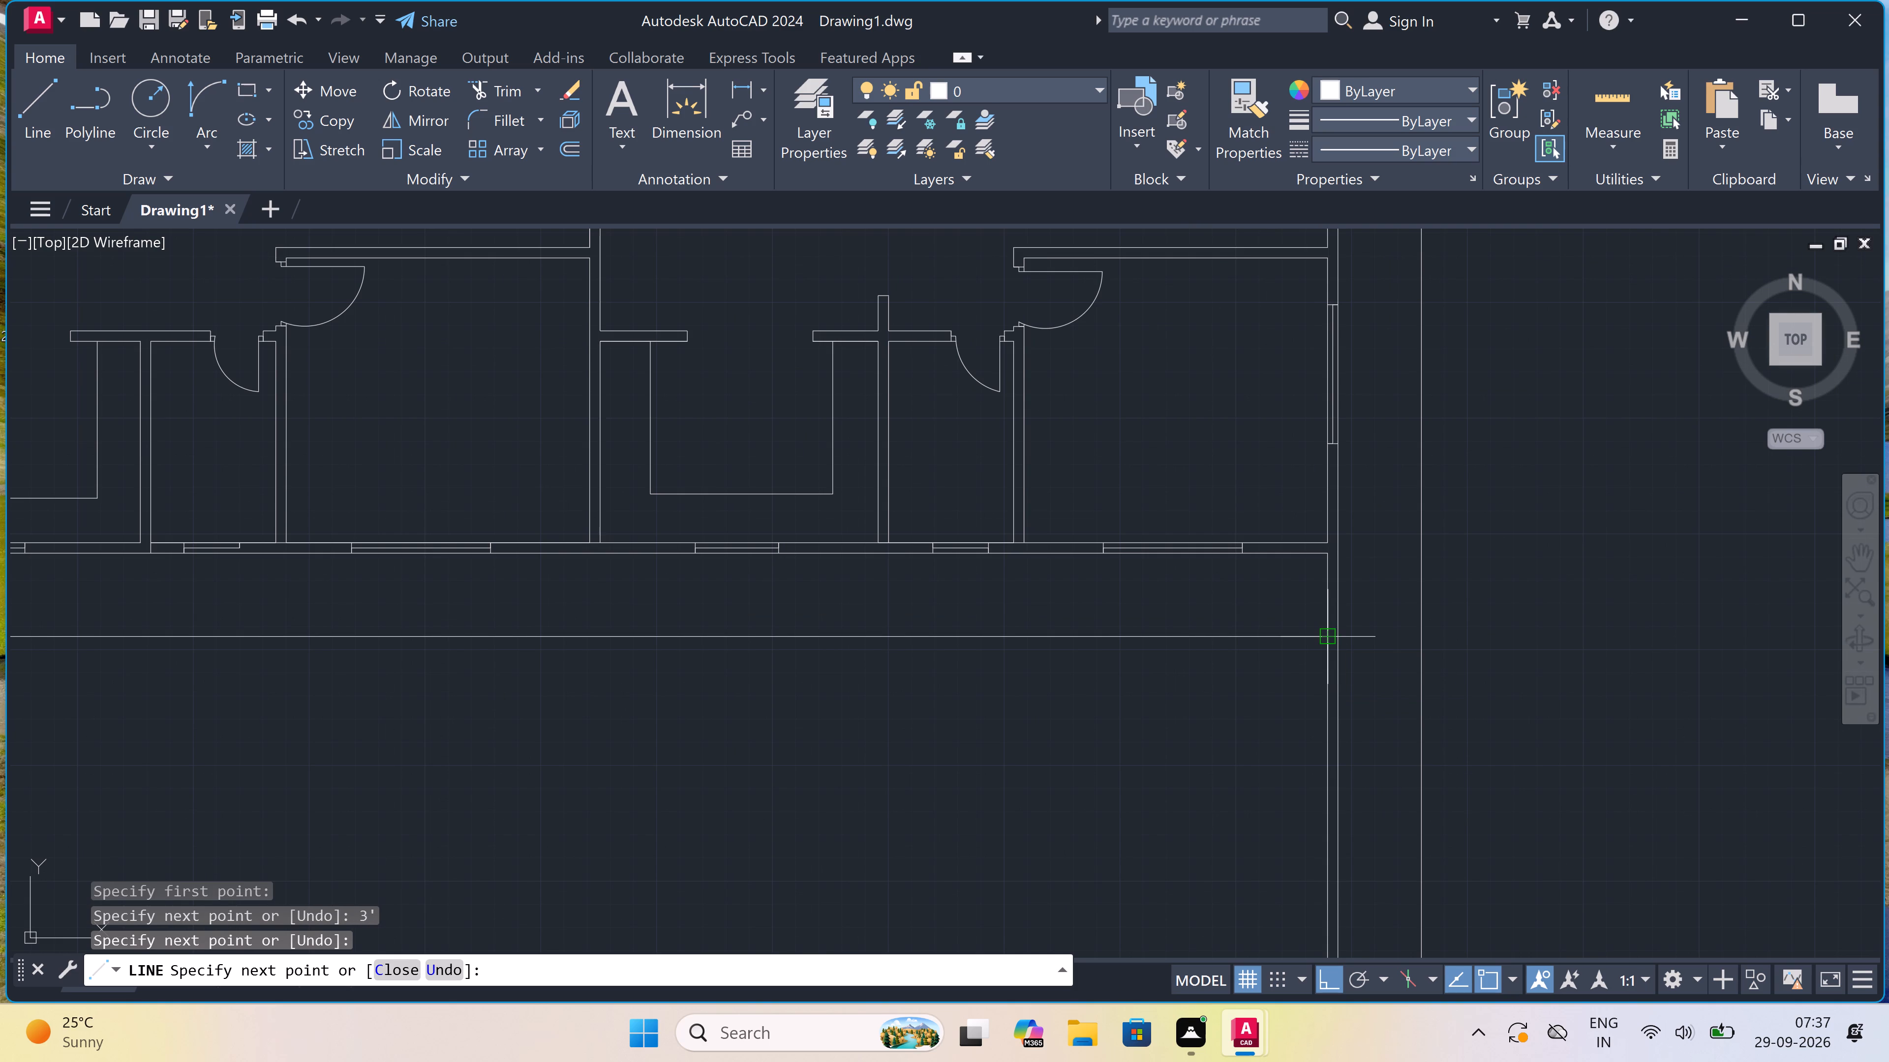
pyautogui.scroll(2, 1330, 640)
pyautogui.click(1347, 635)
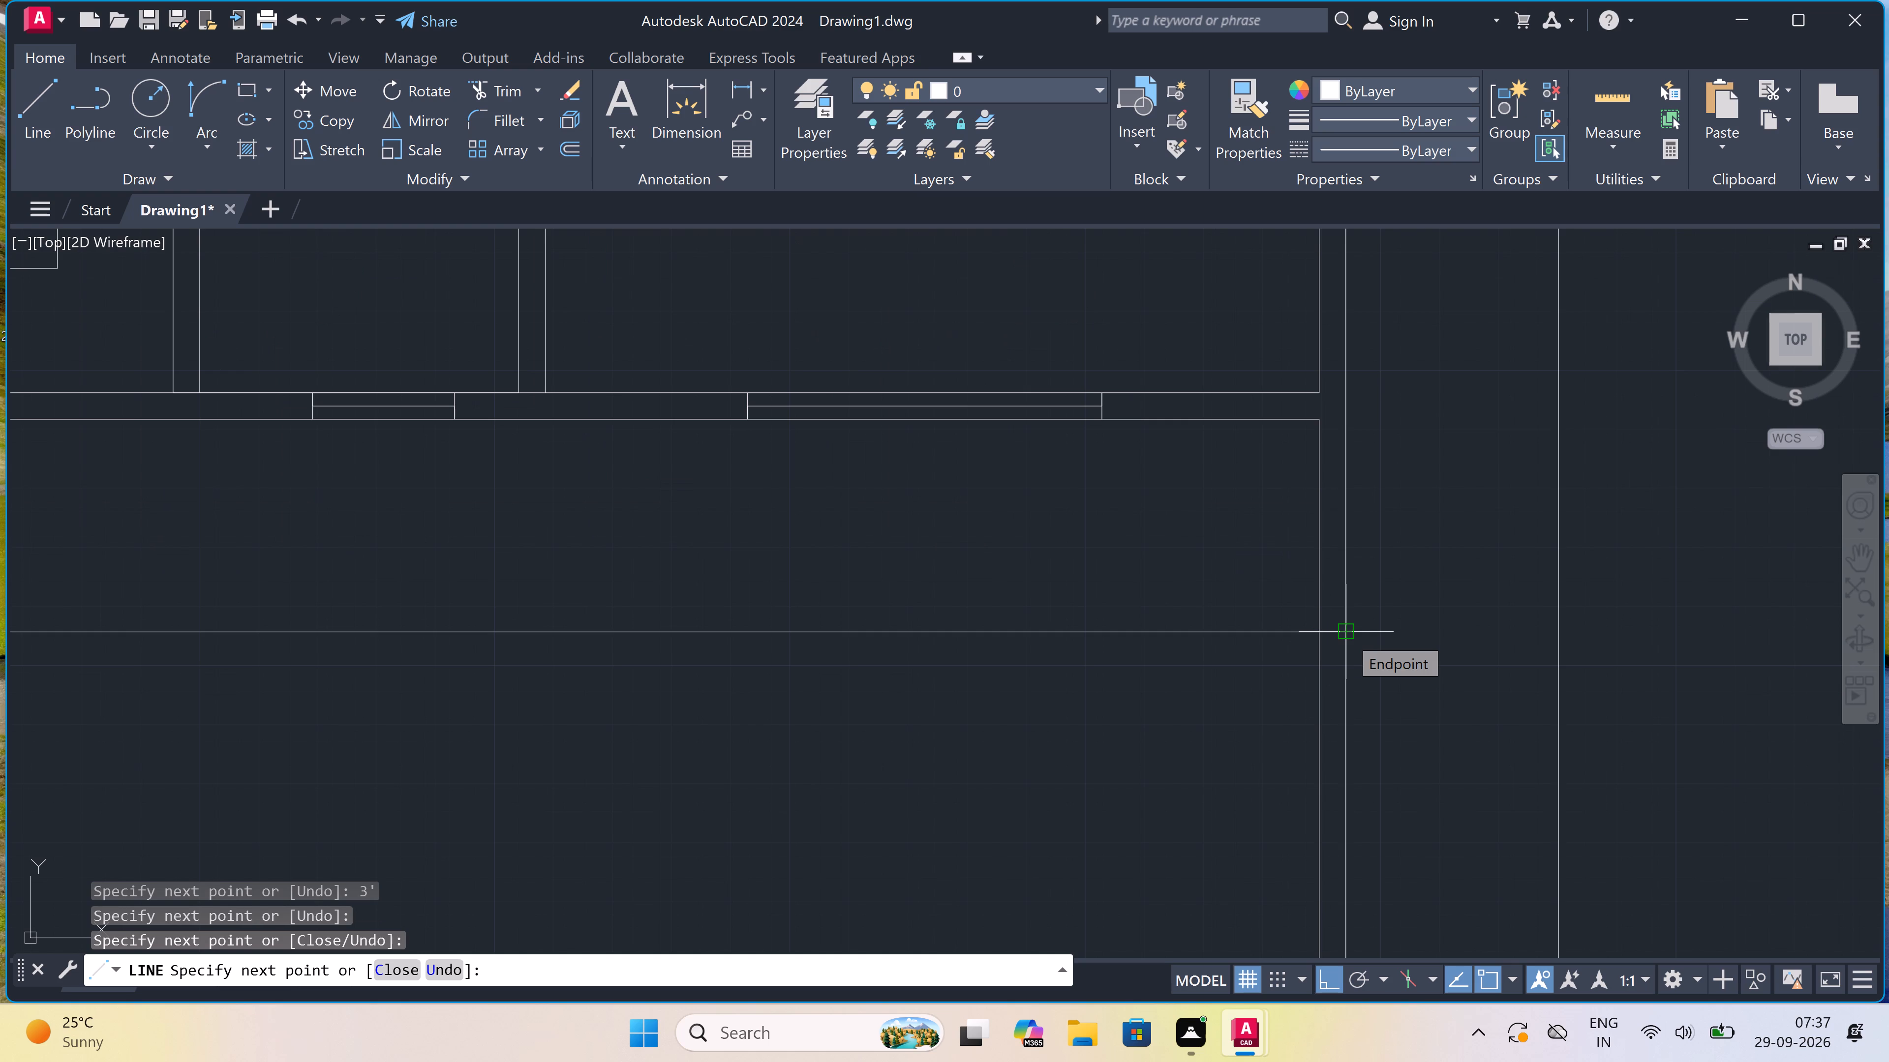
pyautogui.press('Escape')
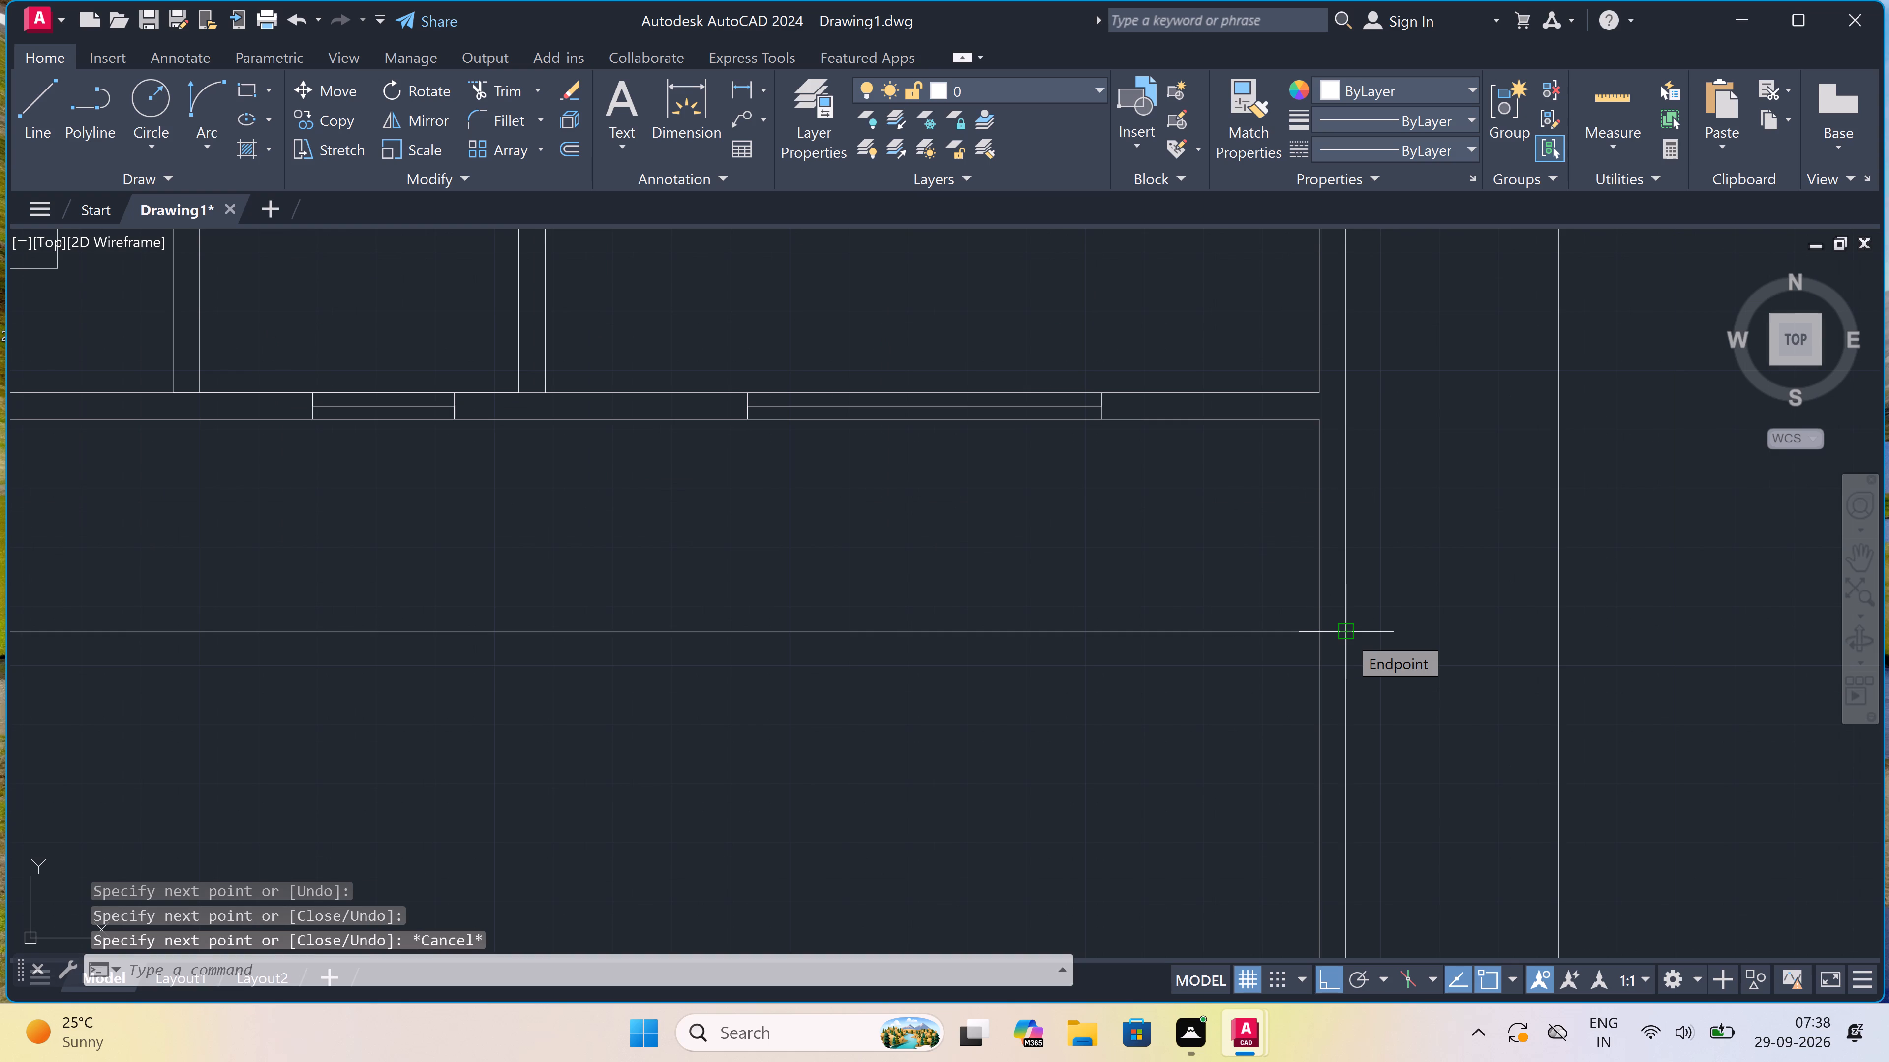
# Draw a horizontal line from the south wall's outer face at the west wall's inner face, west to the outer boundary line.
pyautogui.press('space')
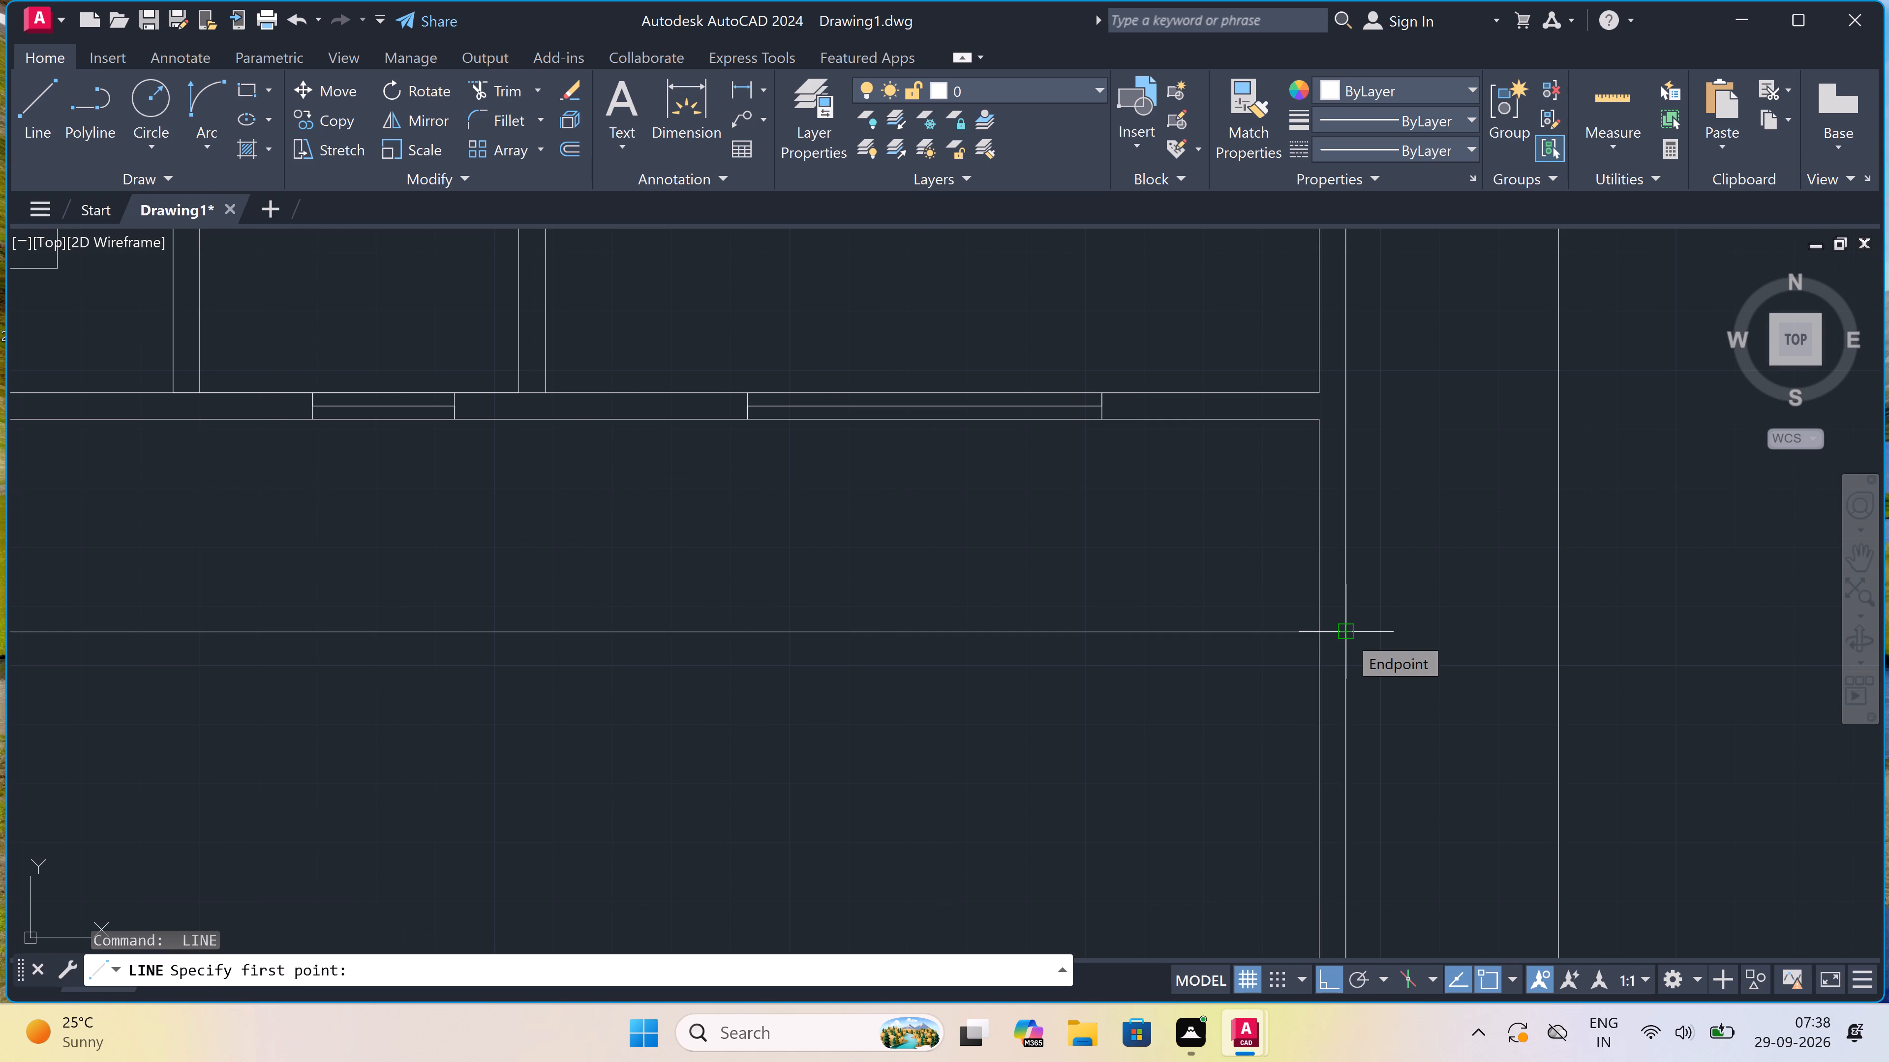
pyautogui.scroll(-1, 1252, 628)
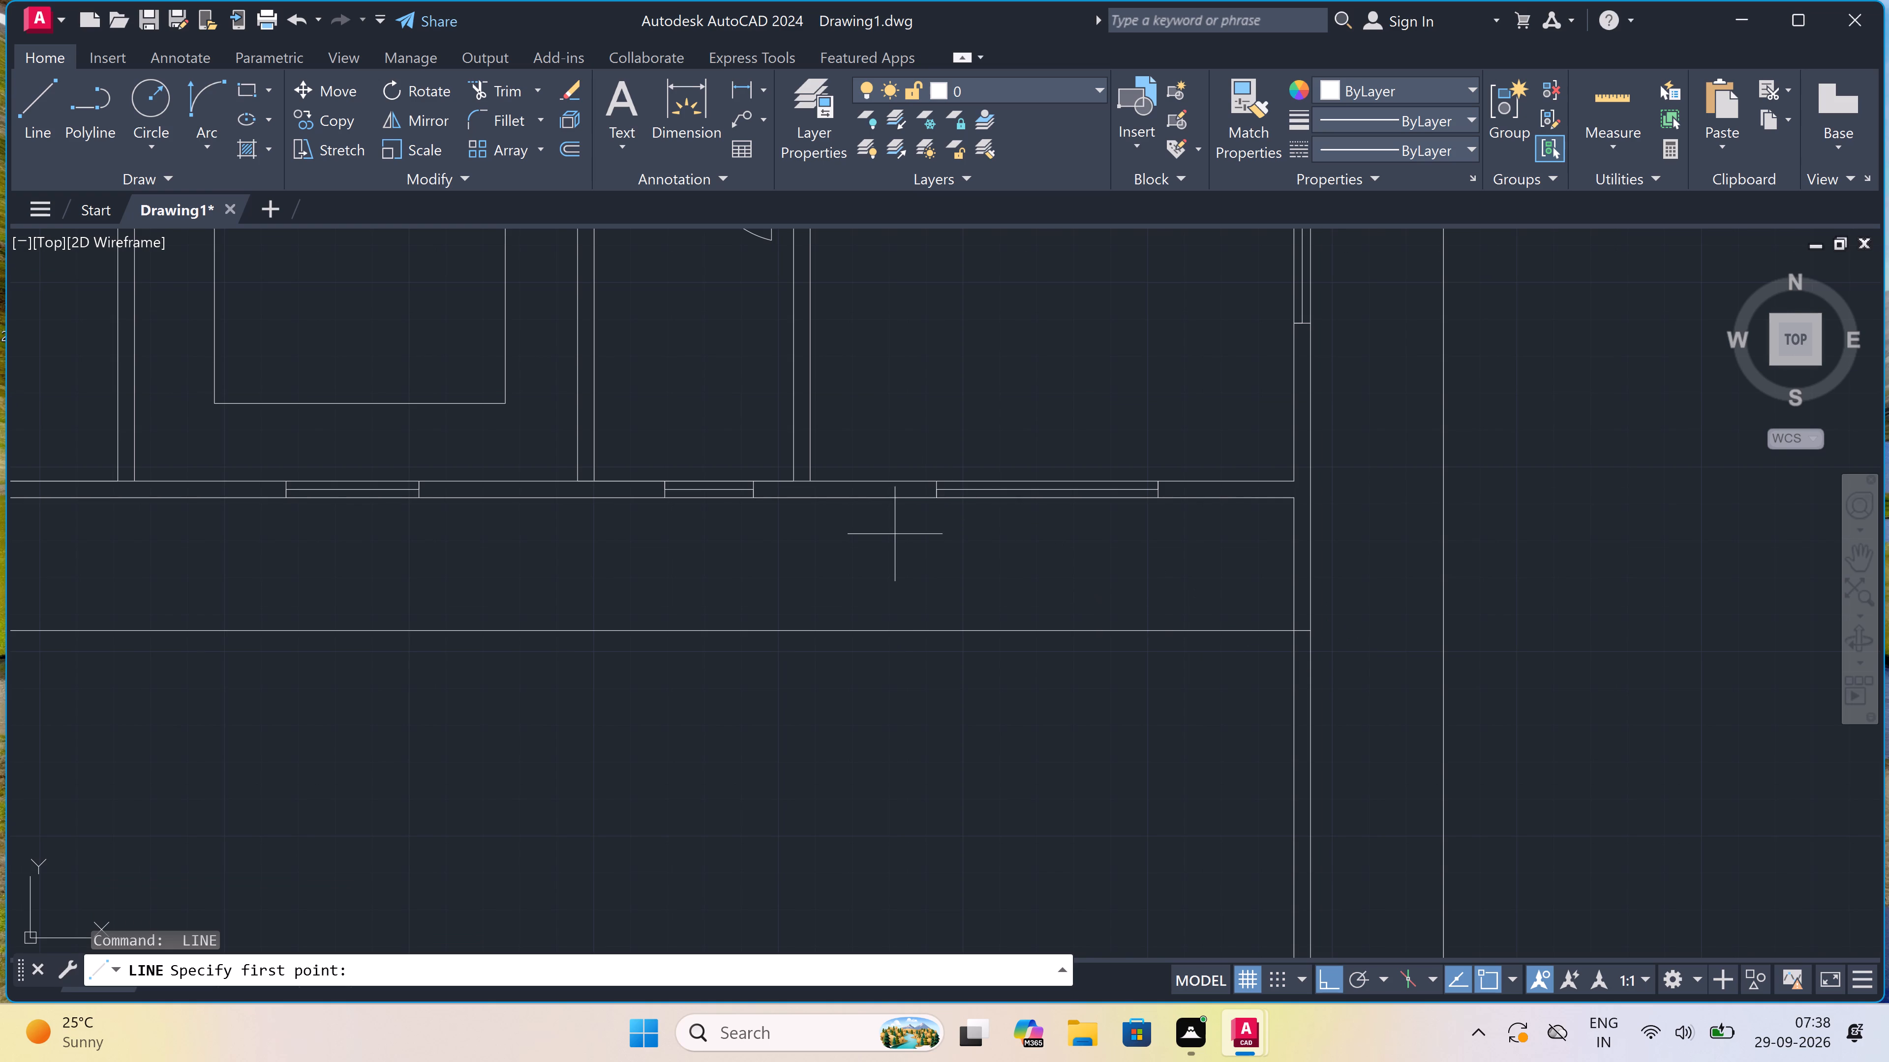
pyautogui.scroll(-2, 898, 617)
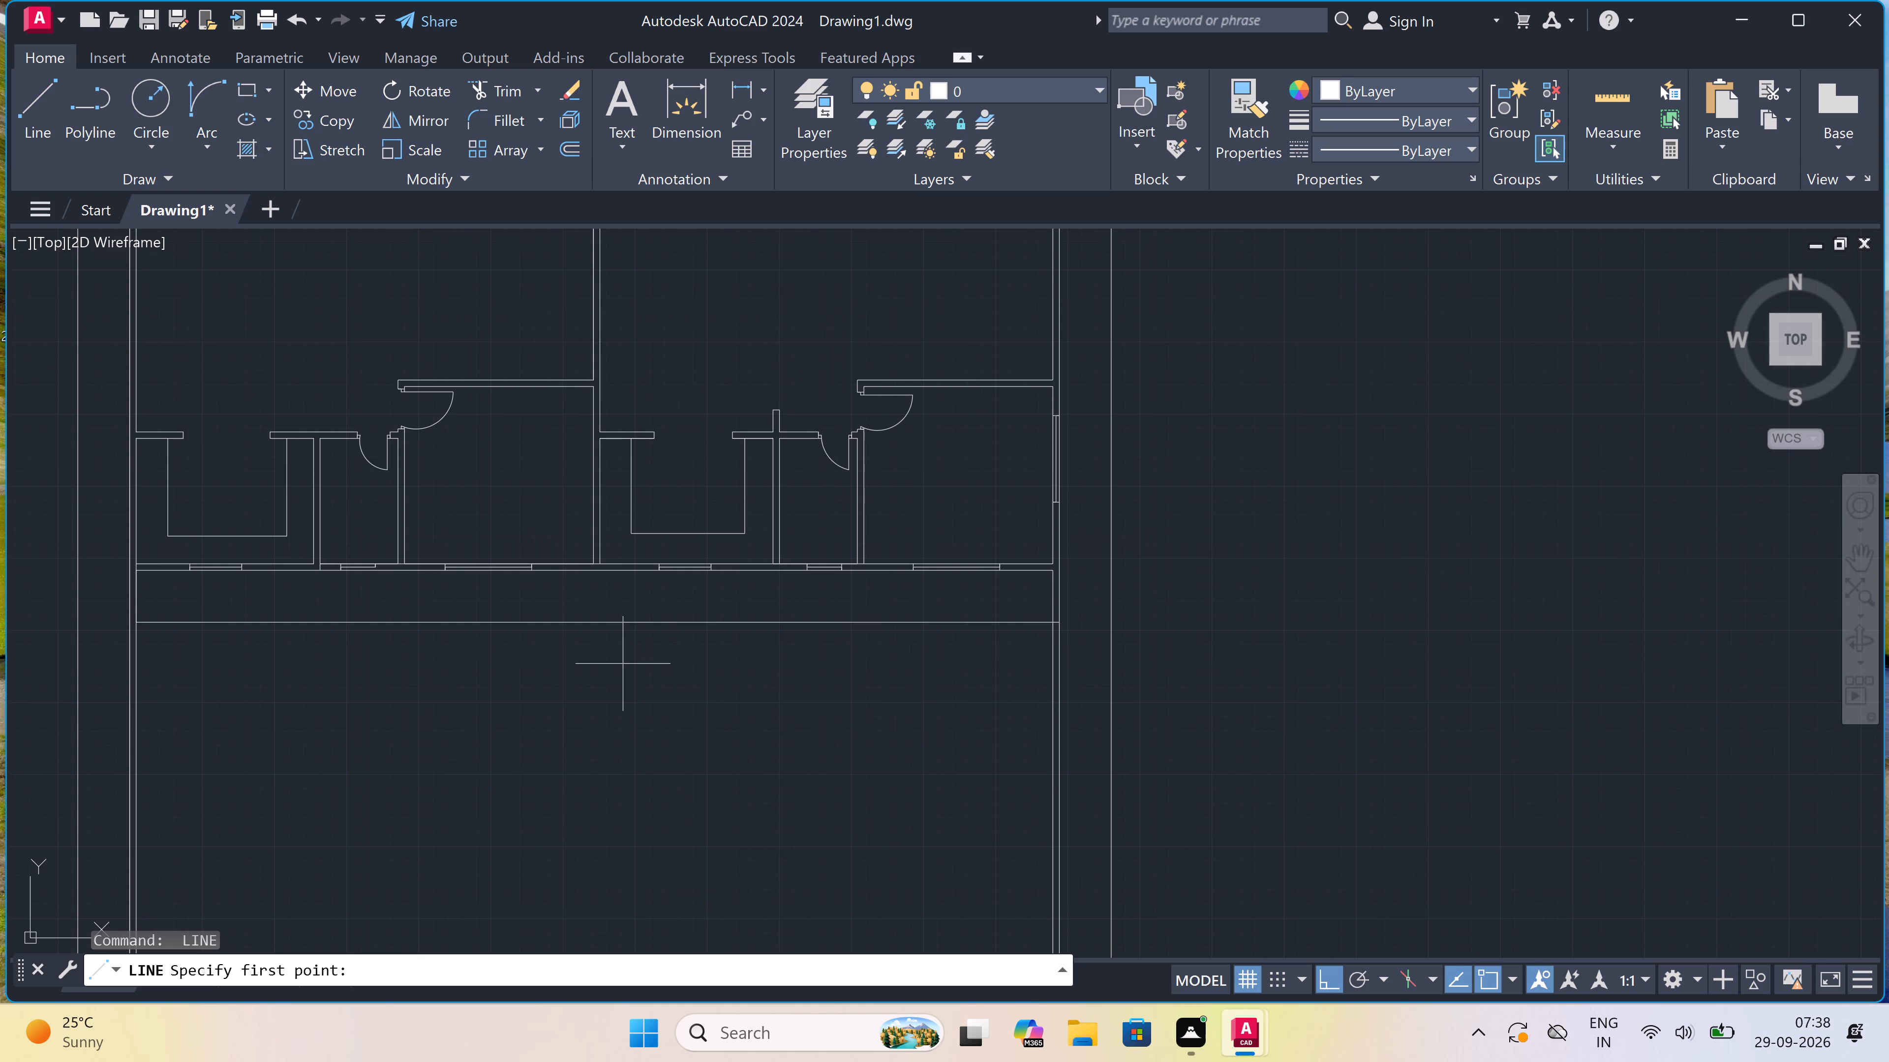
pyautogui.scroll(1, 651, 637)
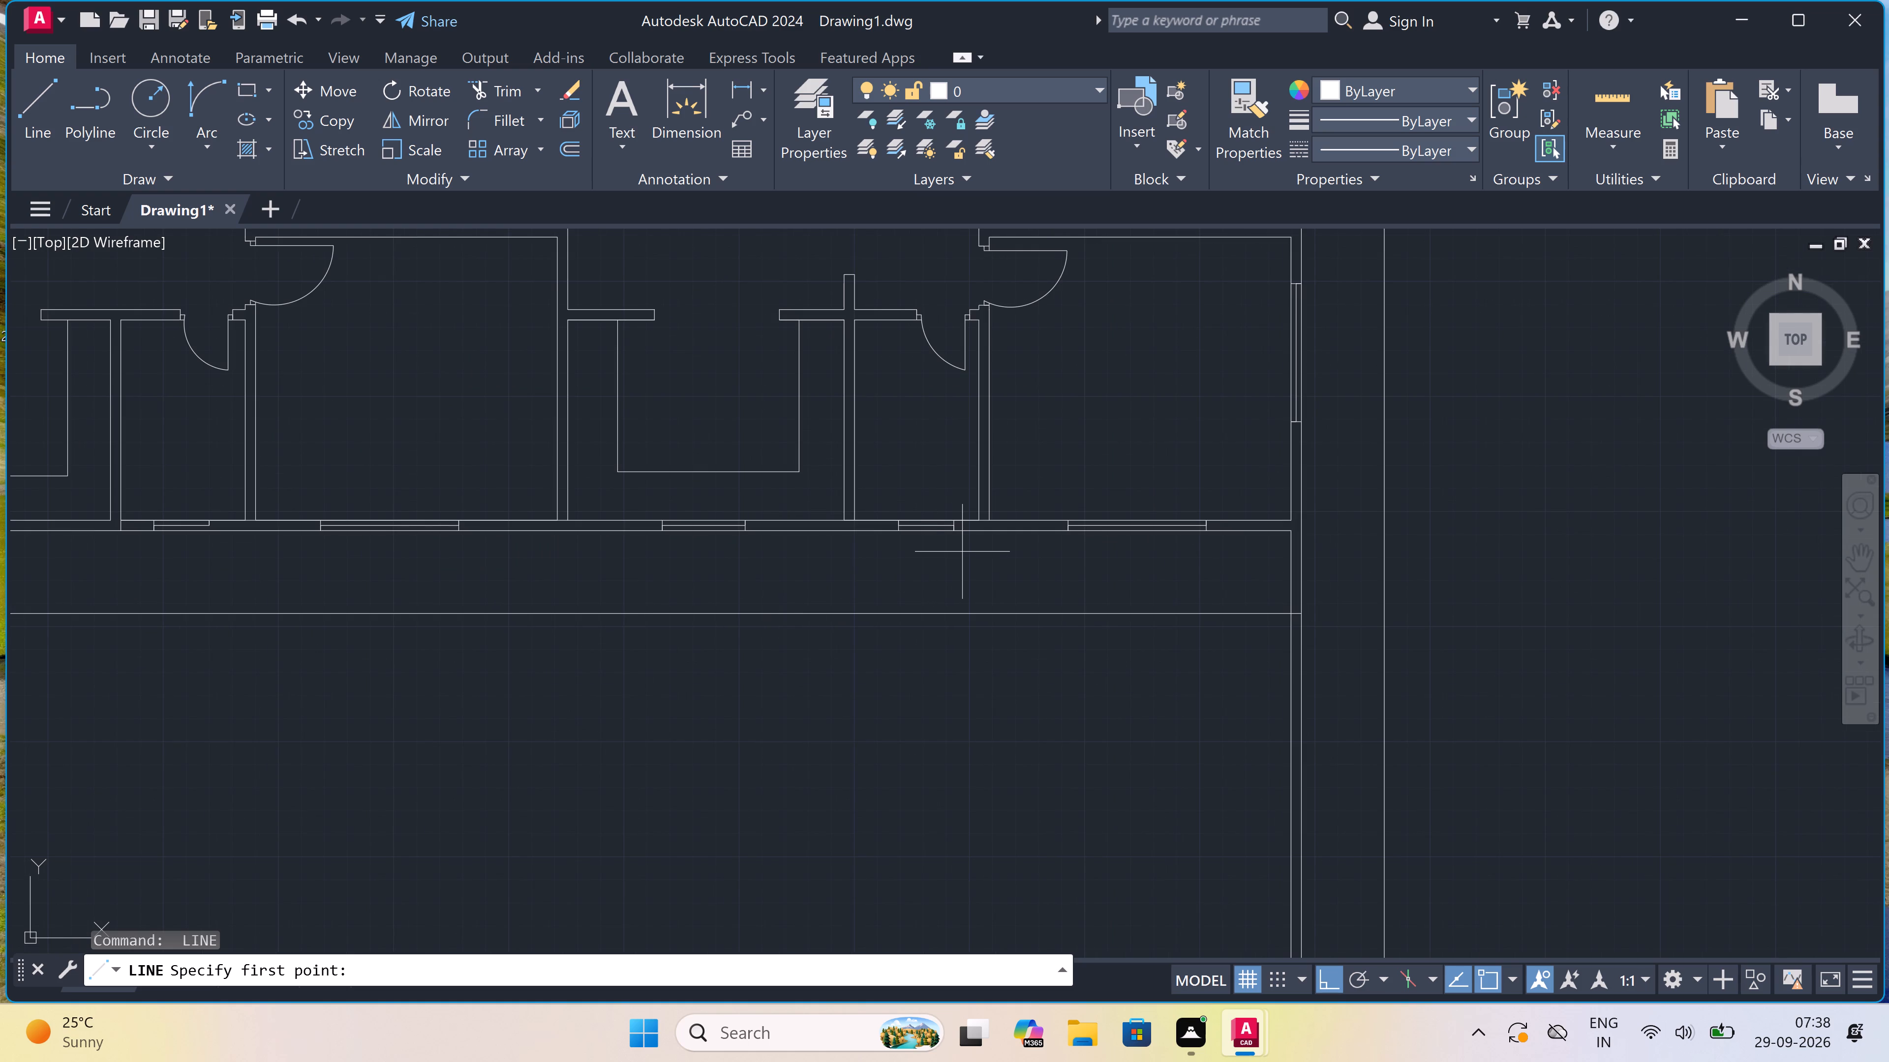
pyautogui.scroll(-2, 885, 656)
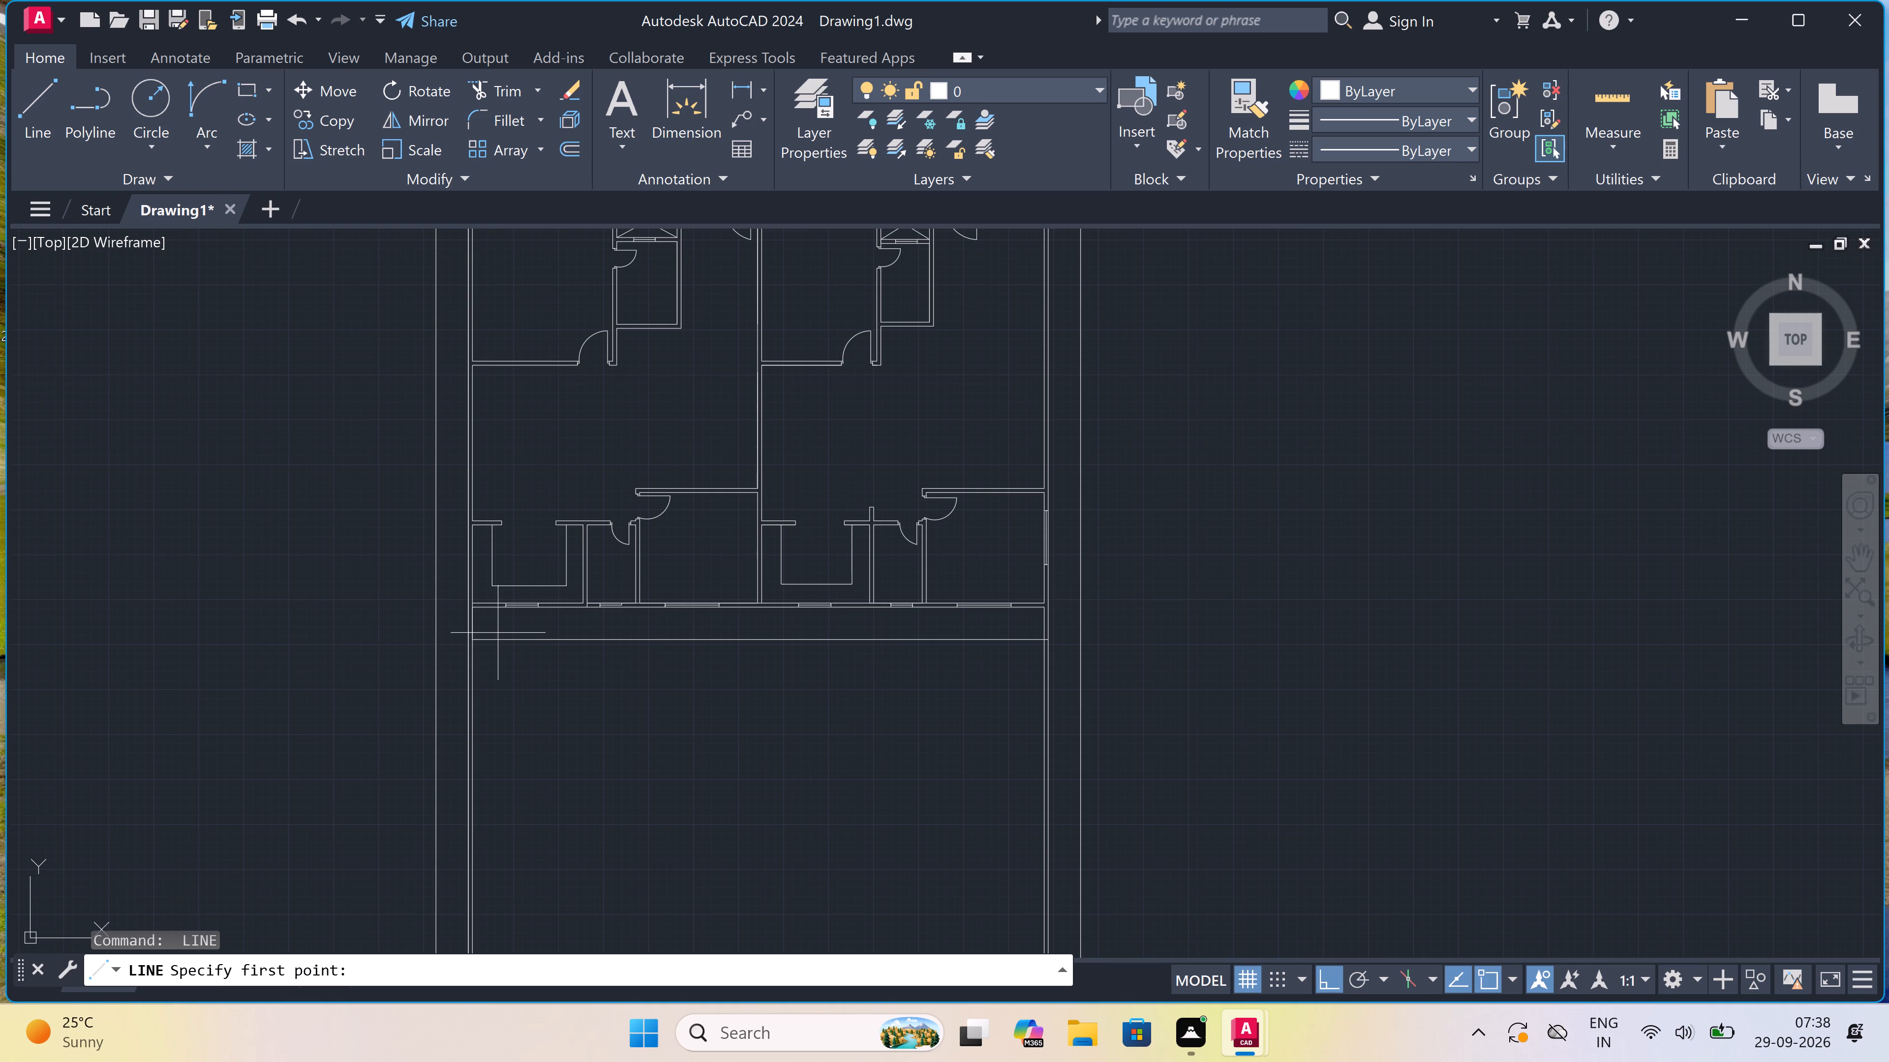
pyautogui.scroll(4, 458, 619)
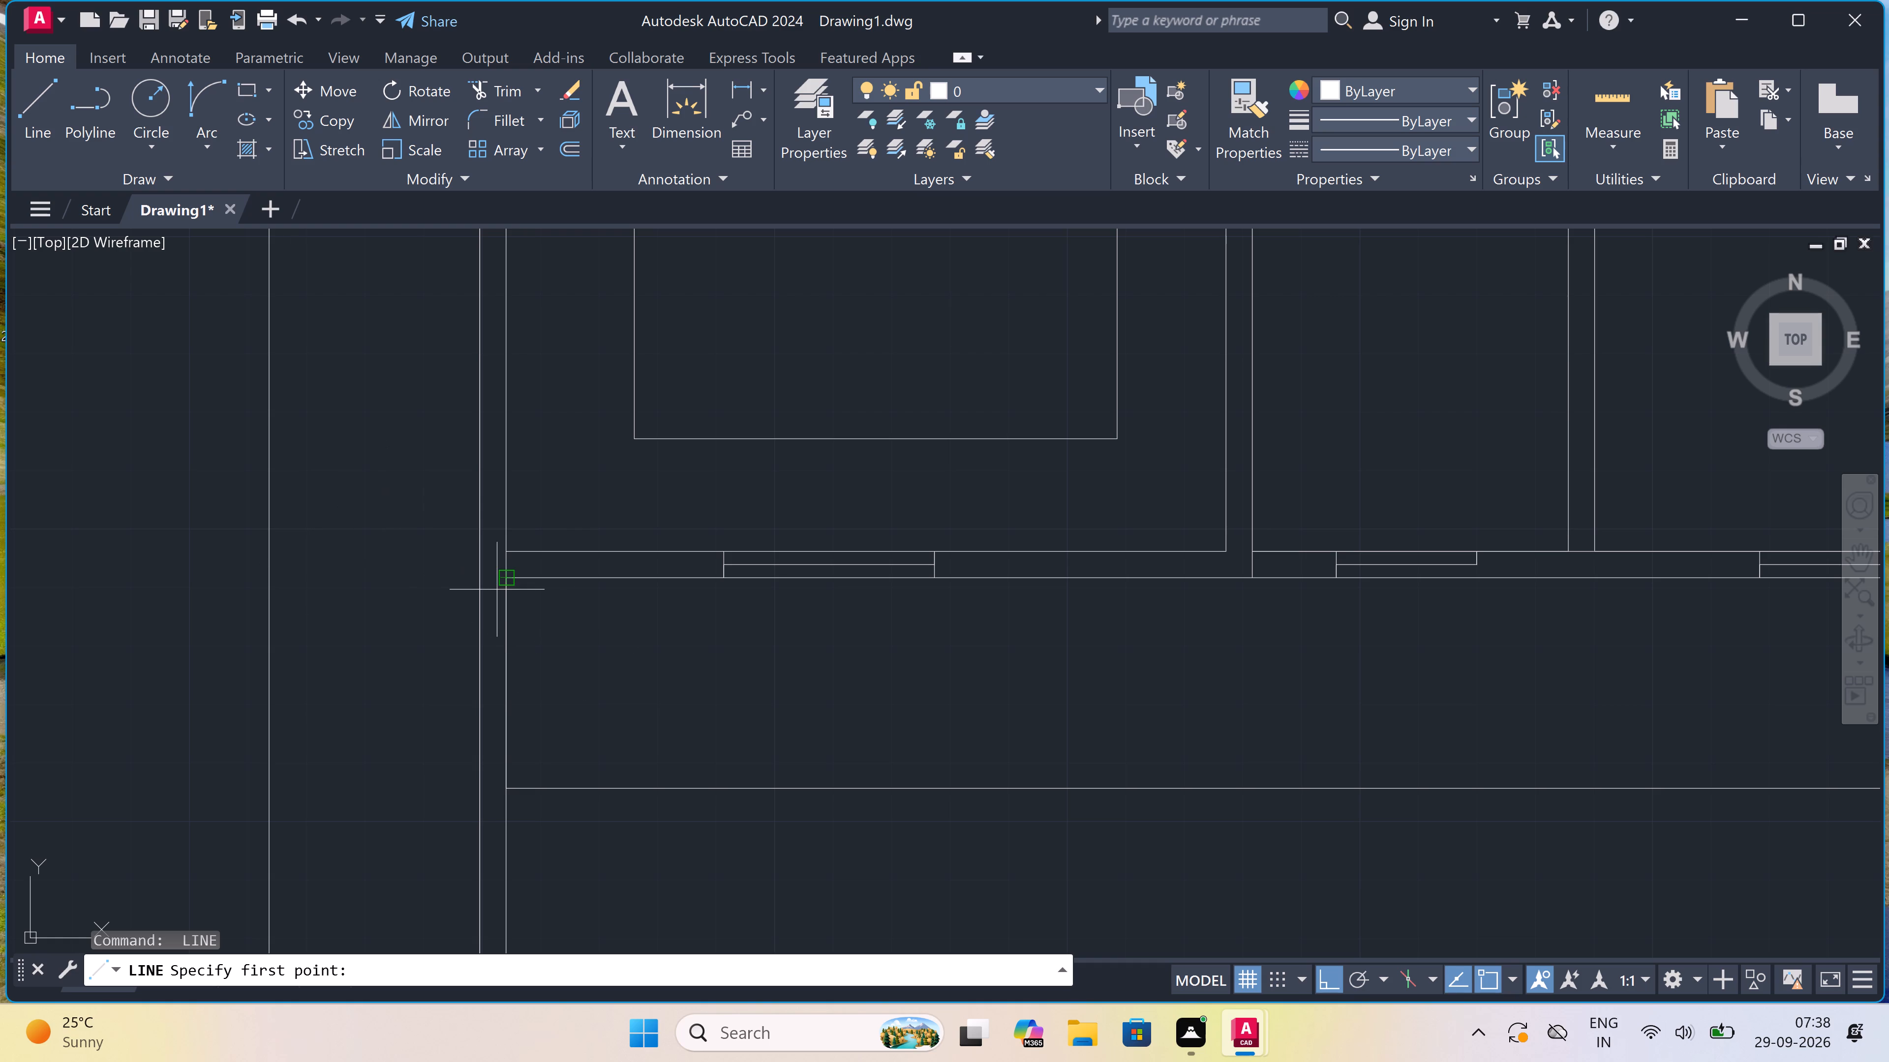
pyautogui.click(502, 576)
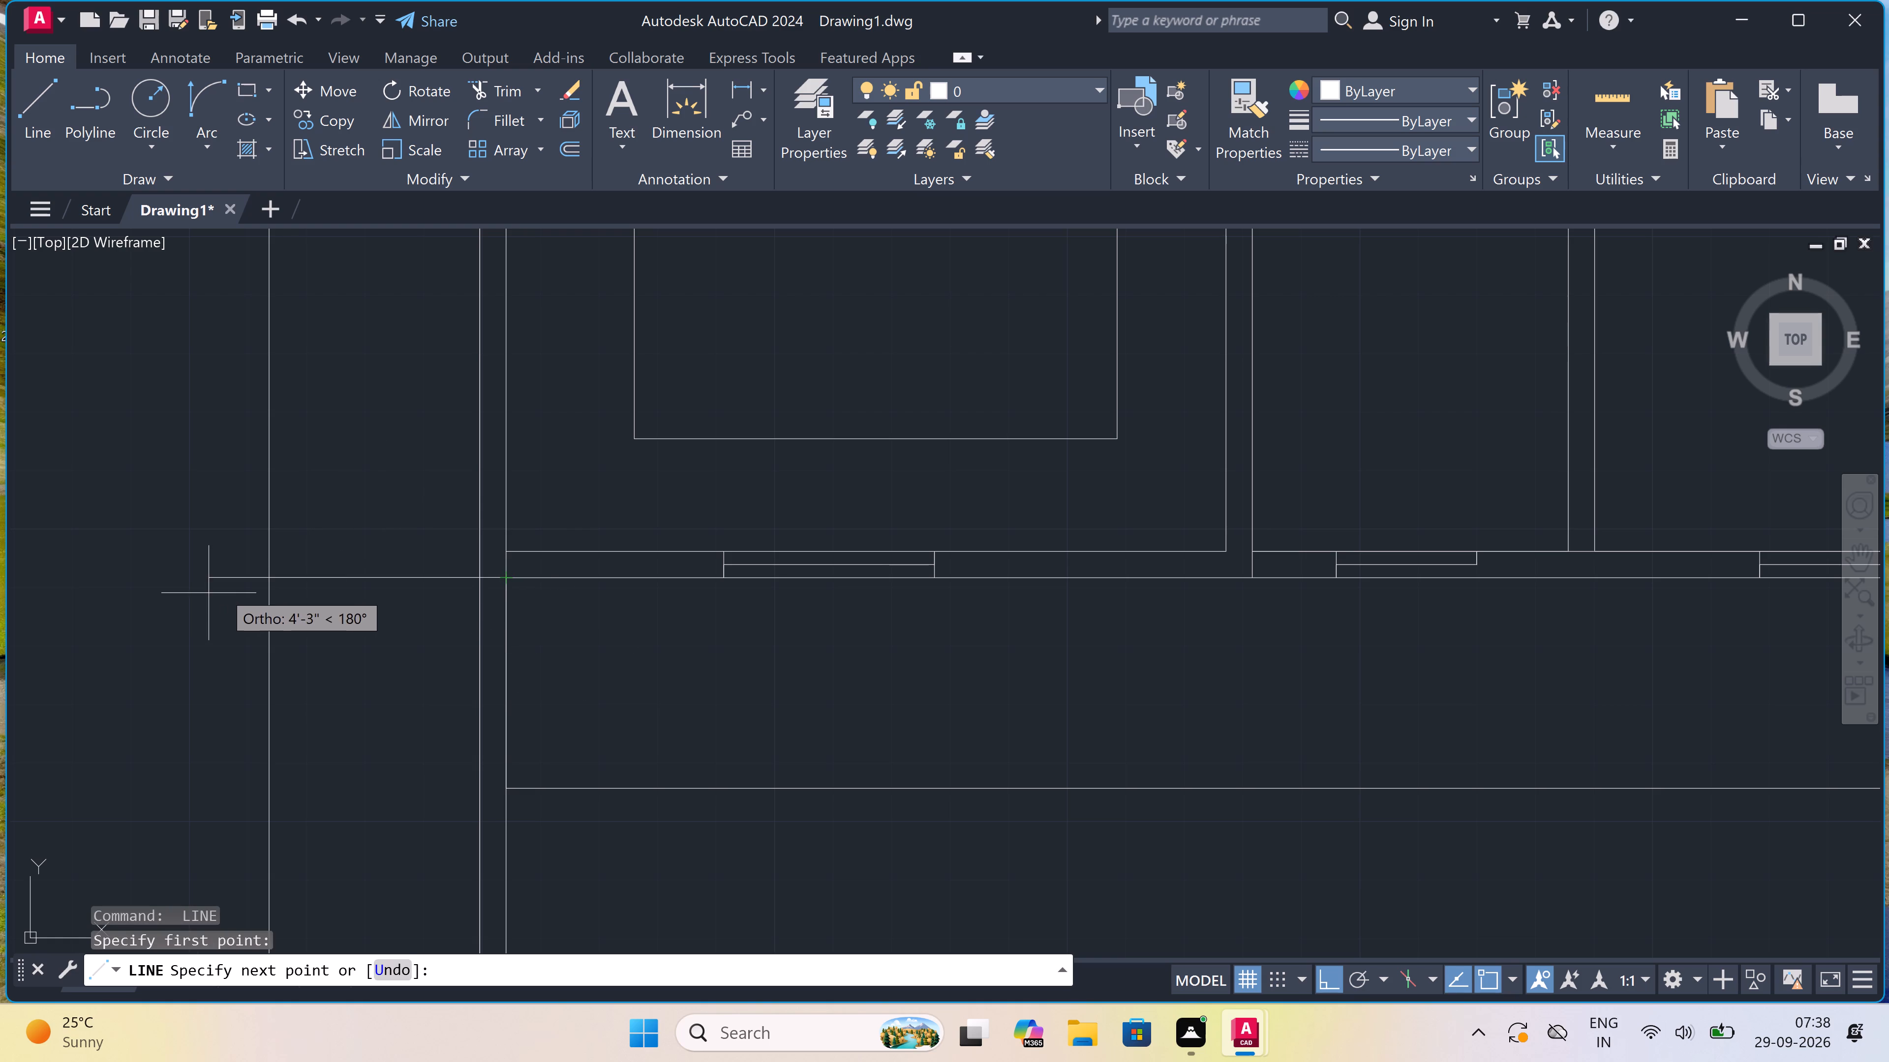
pyautogui.click(269, 581)
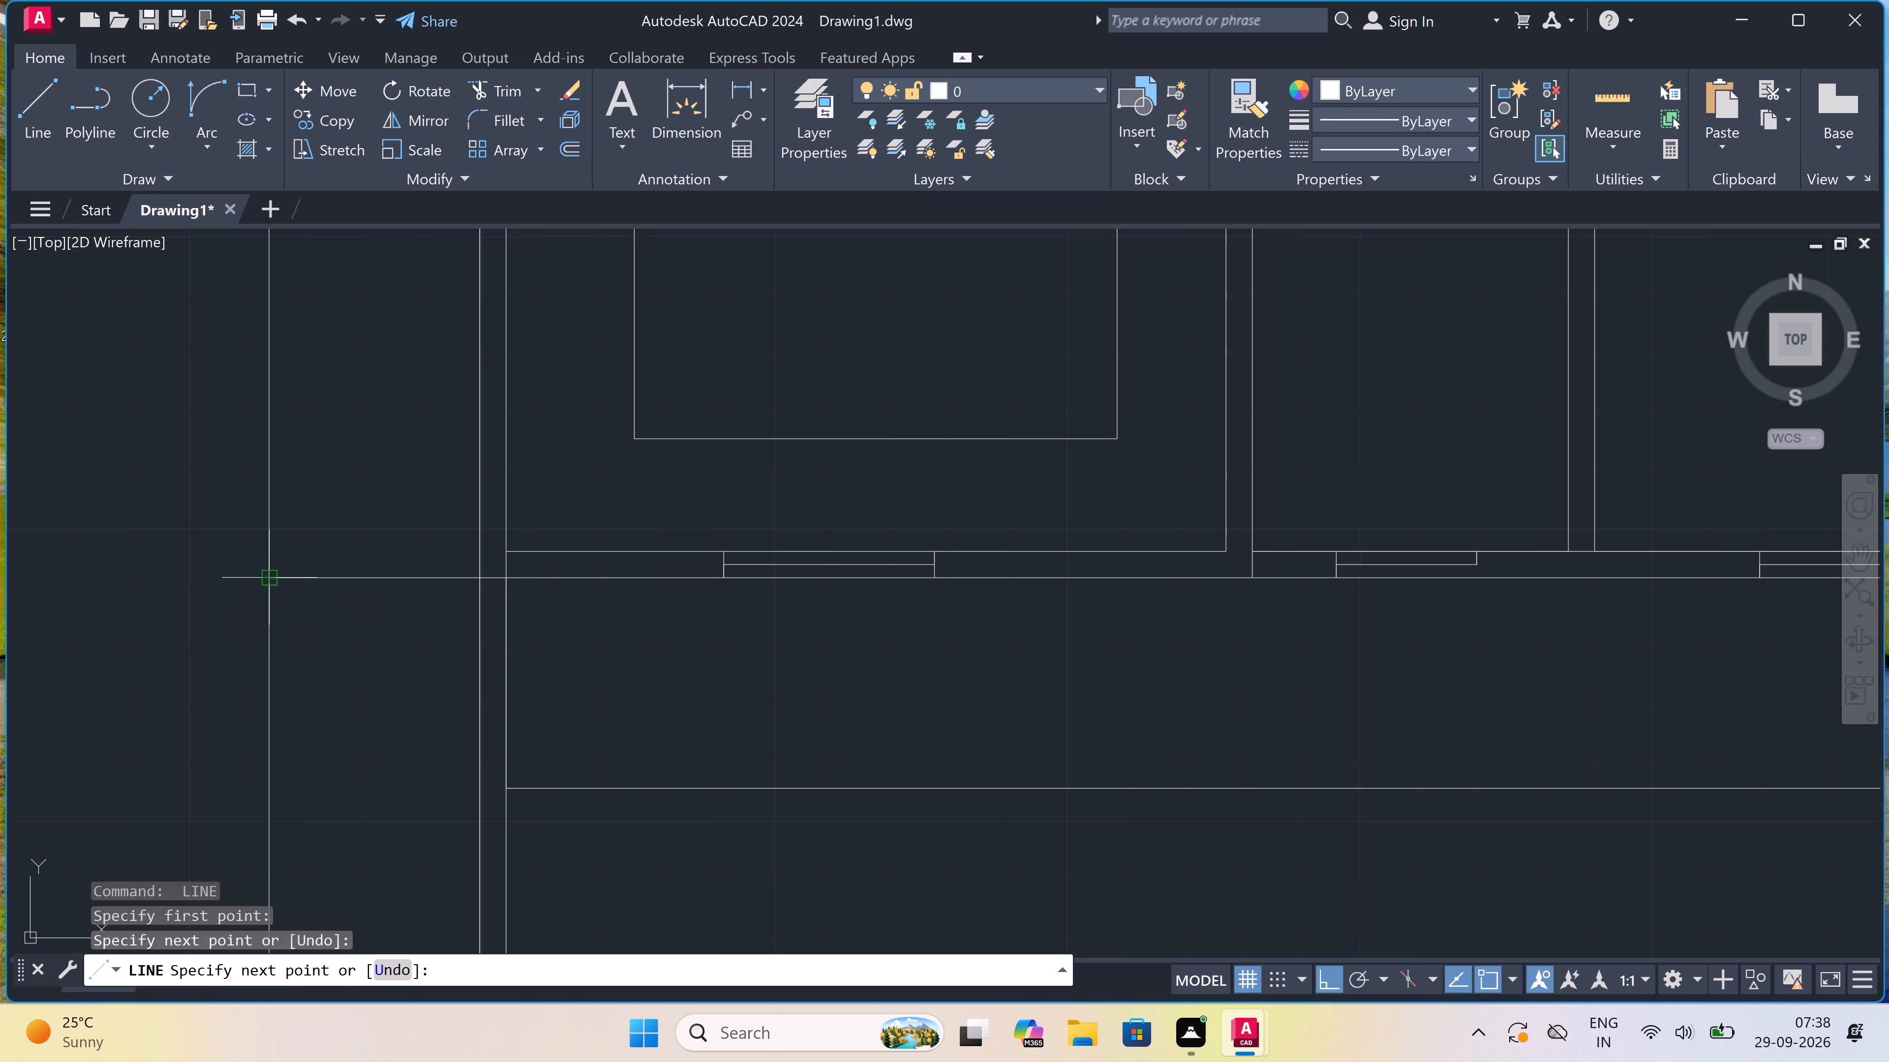
pyautogui.press('Escape')
# Draw a horizontal line from the east wall's outer face, level with the south wall's outer face, east to the outer boundary line.
pyautogui.press('space')
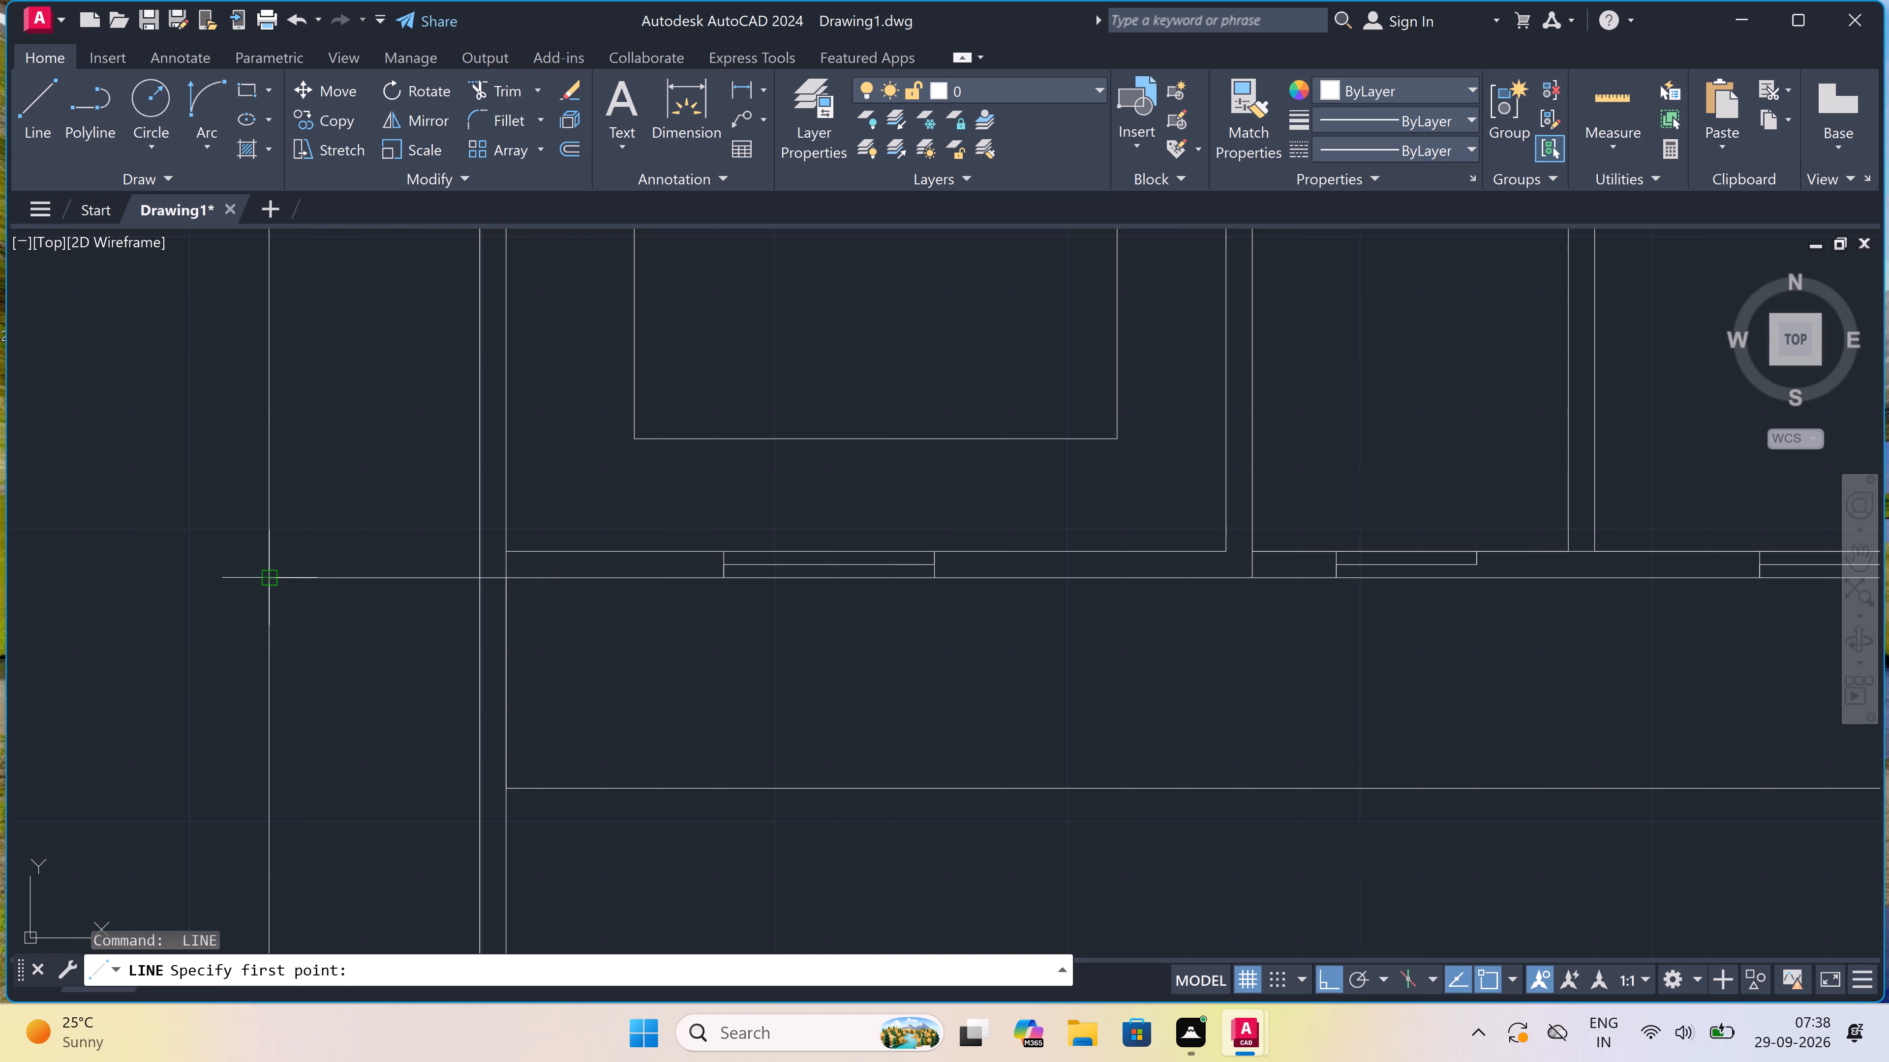
pyautogui.scroll(-2, 274, 580)
pyautogui.scroll(-3, 473, 592)
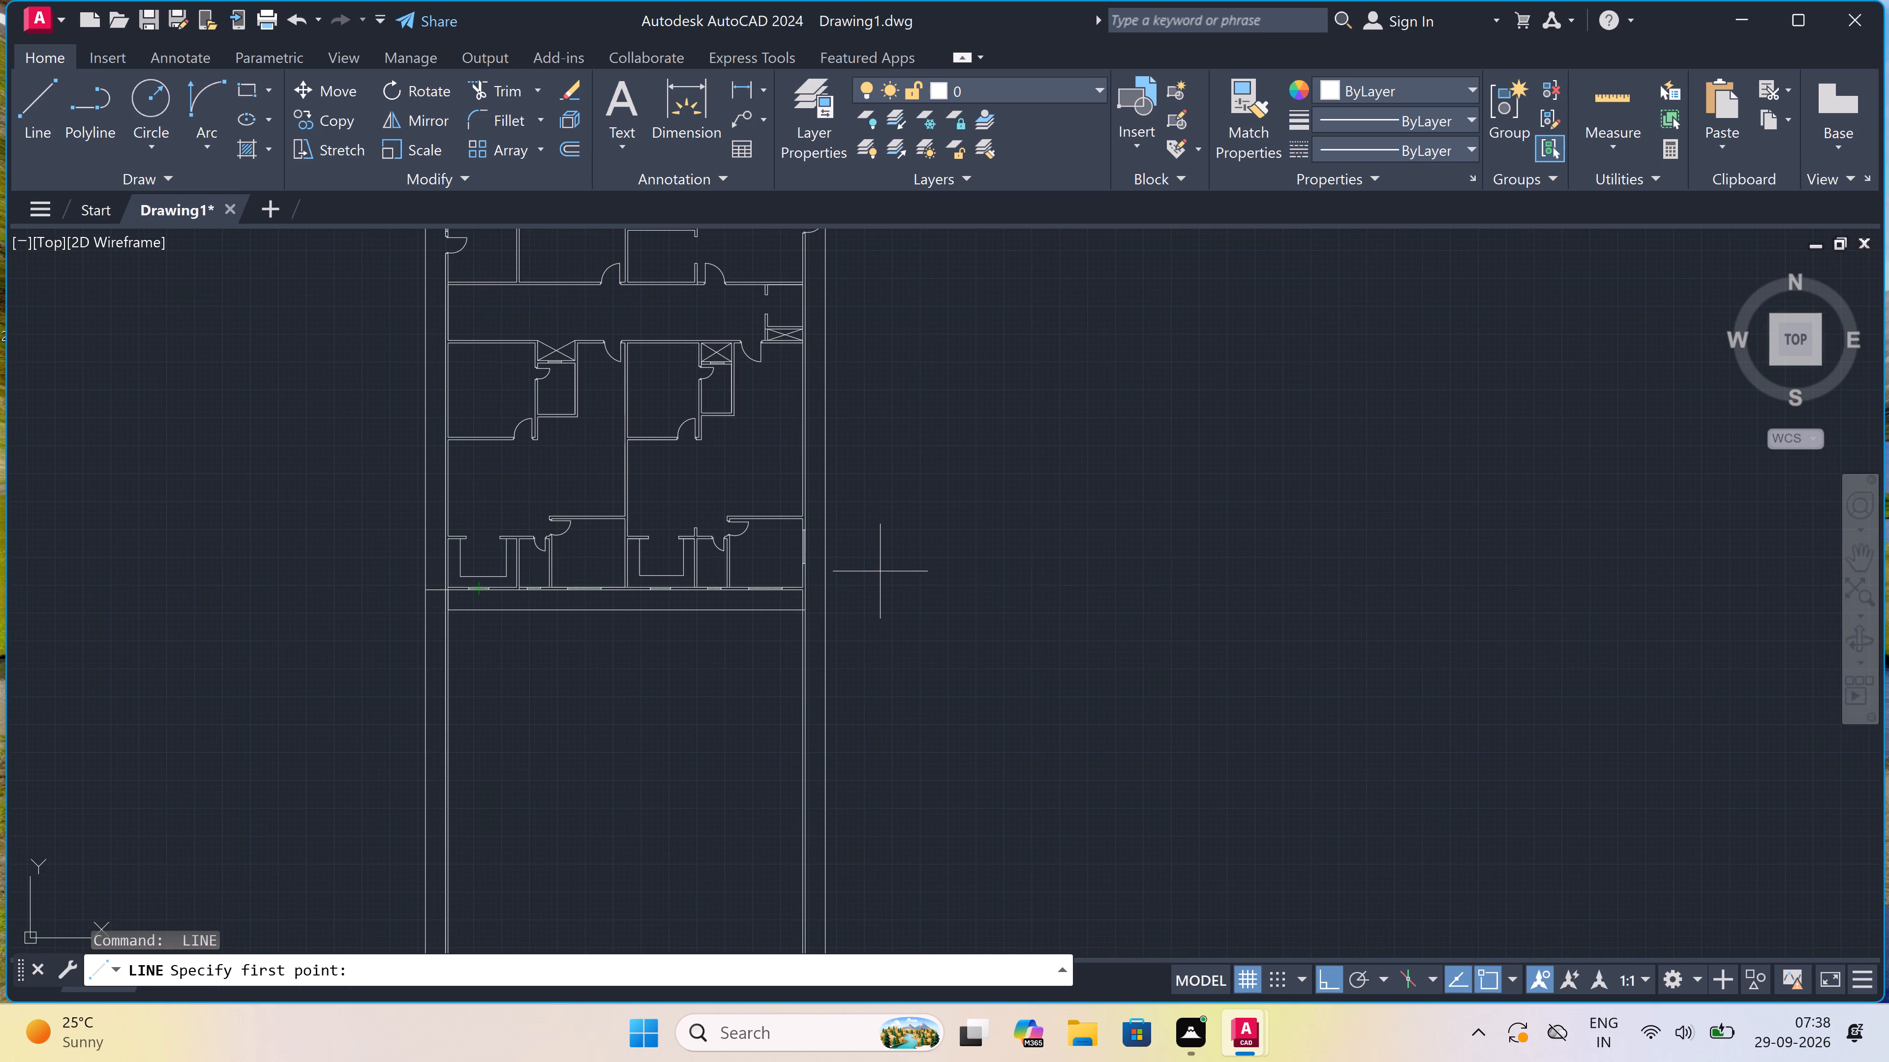
pyautogui.scroll(4, 821, 587)
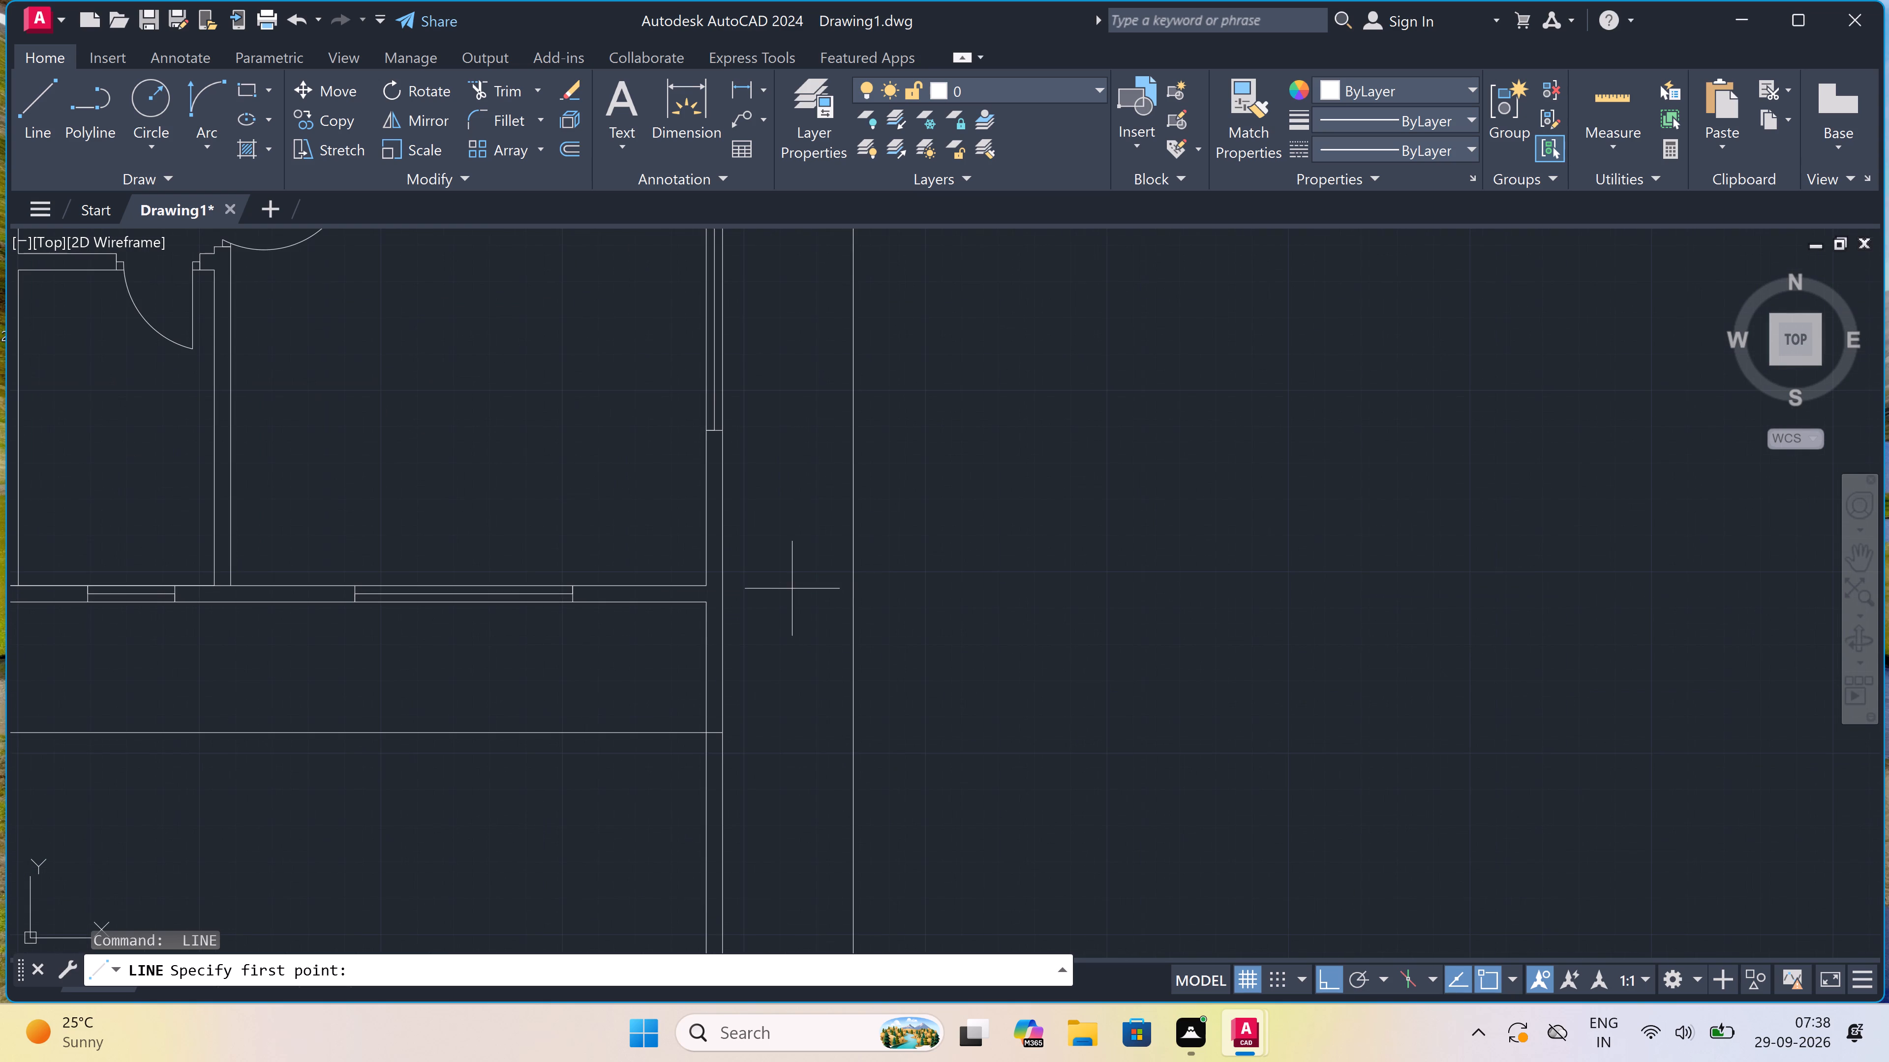
pyautogui.scroll(2, 685, 601)
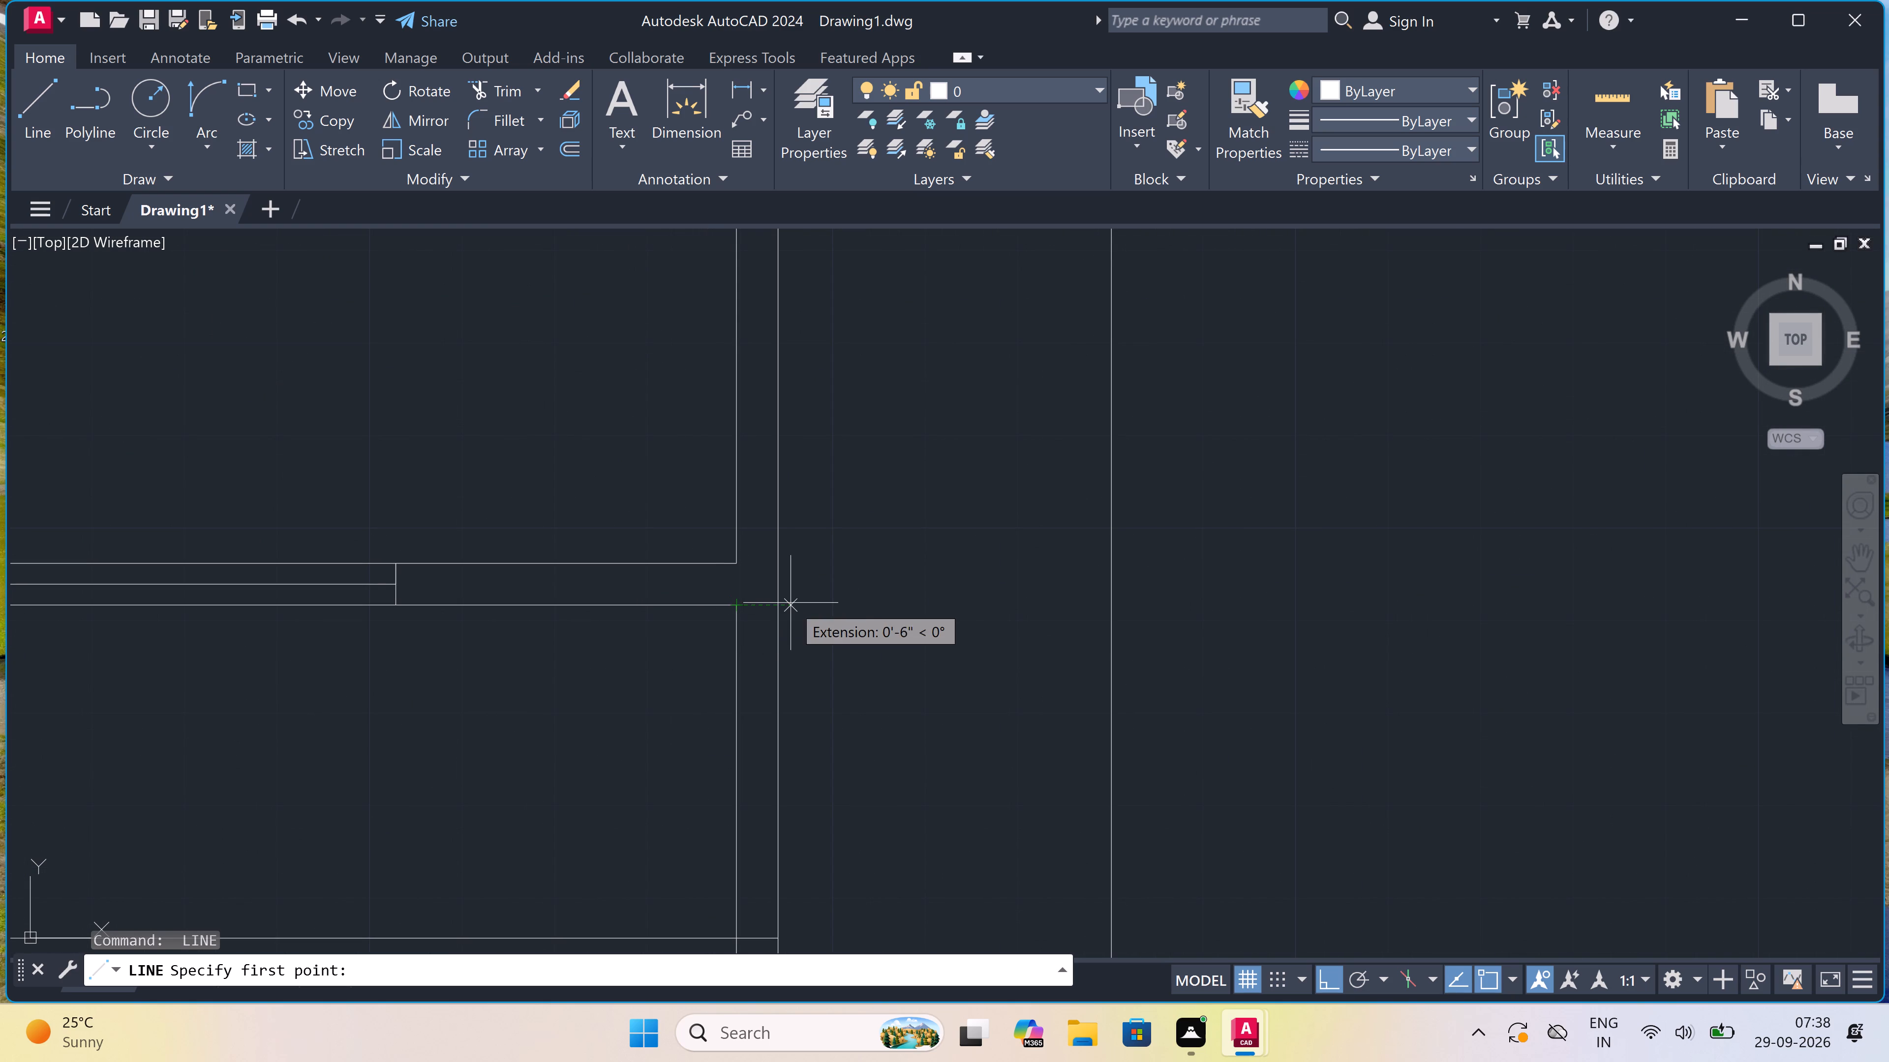
pyautogui.click(781, 600)
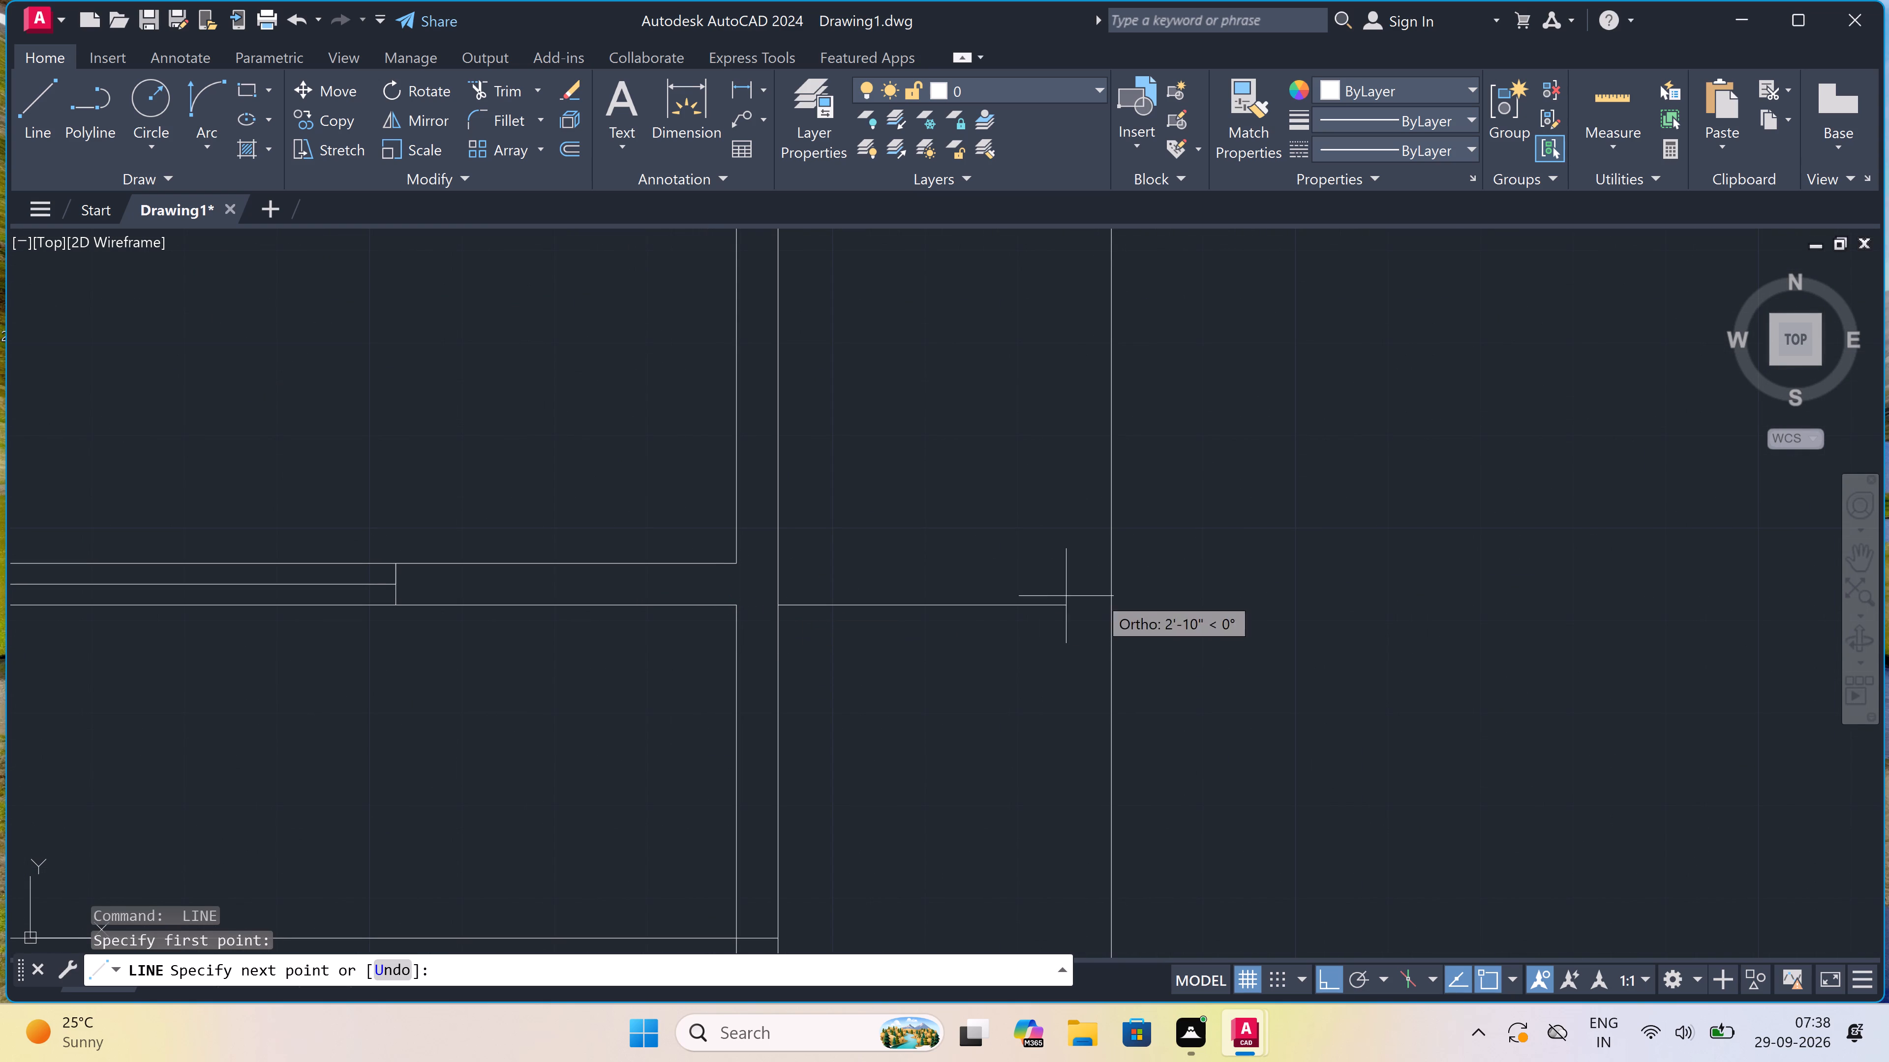
pyautogui.click(1109, 601)
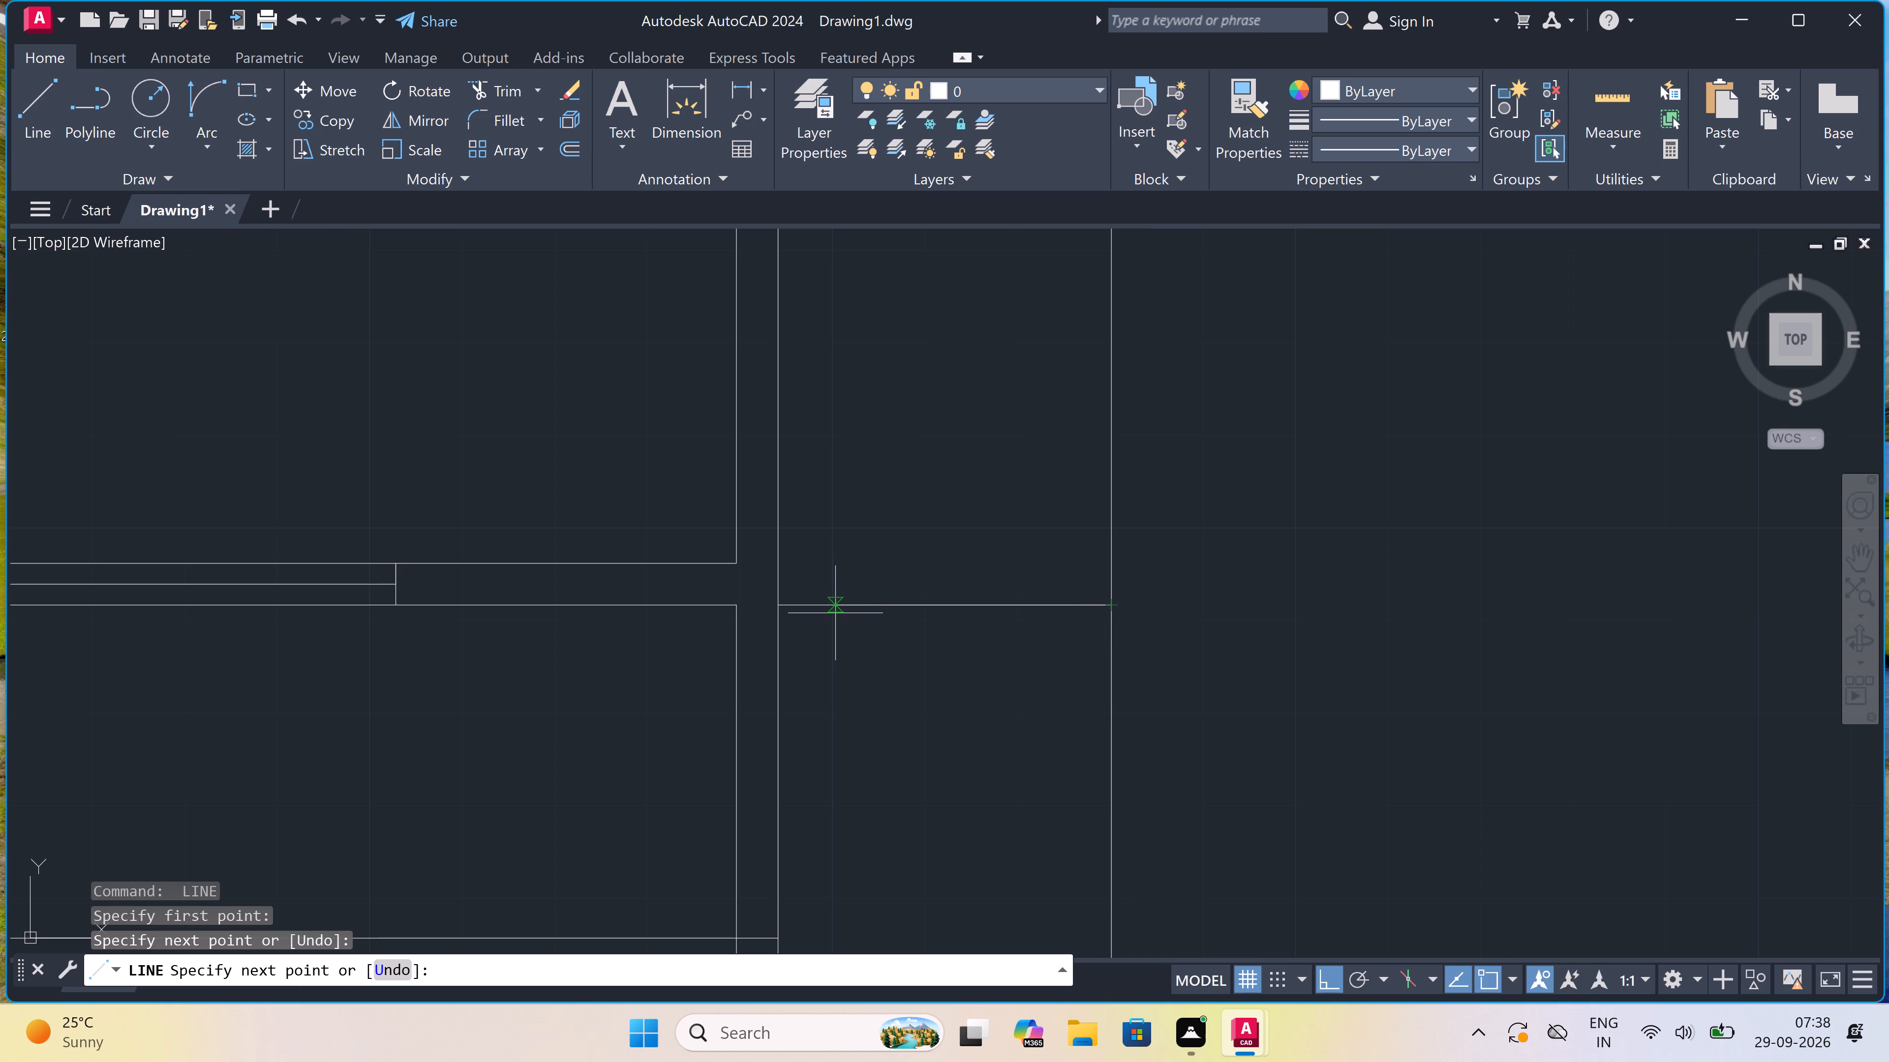
pyautogui.press('Escape')
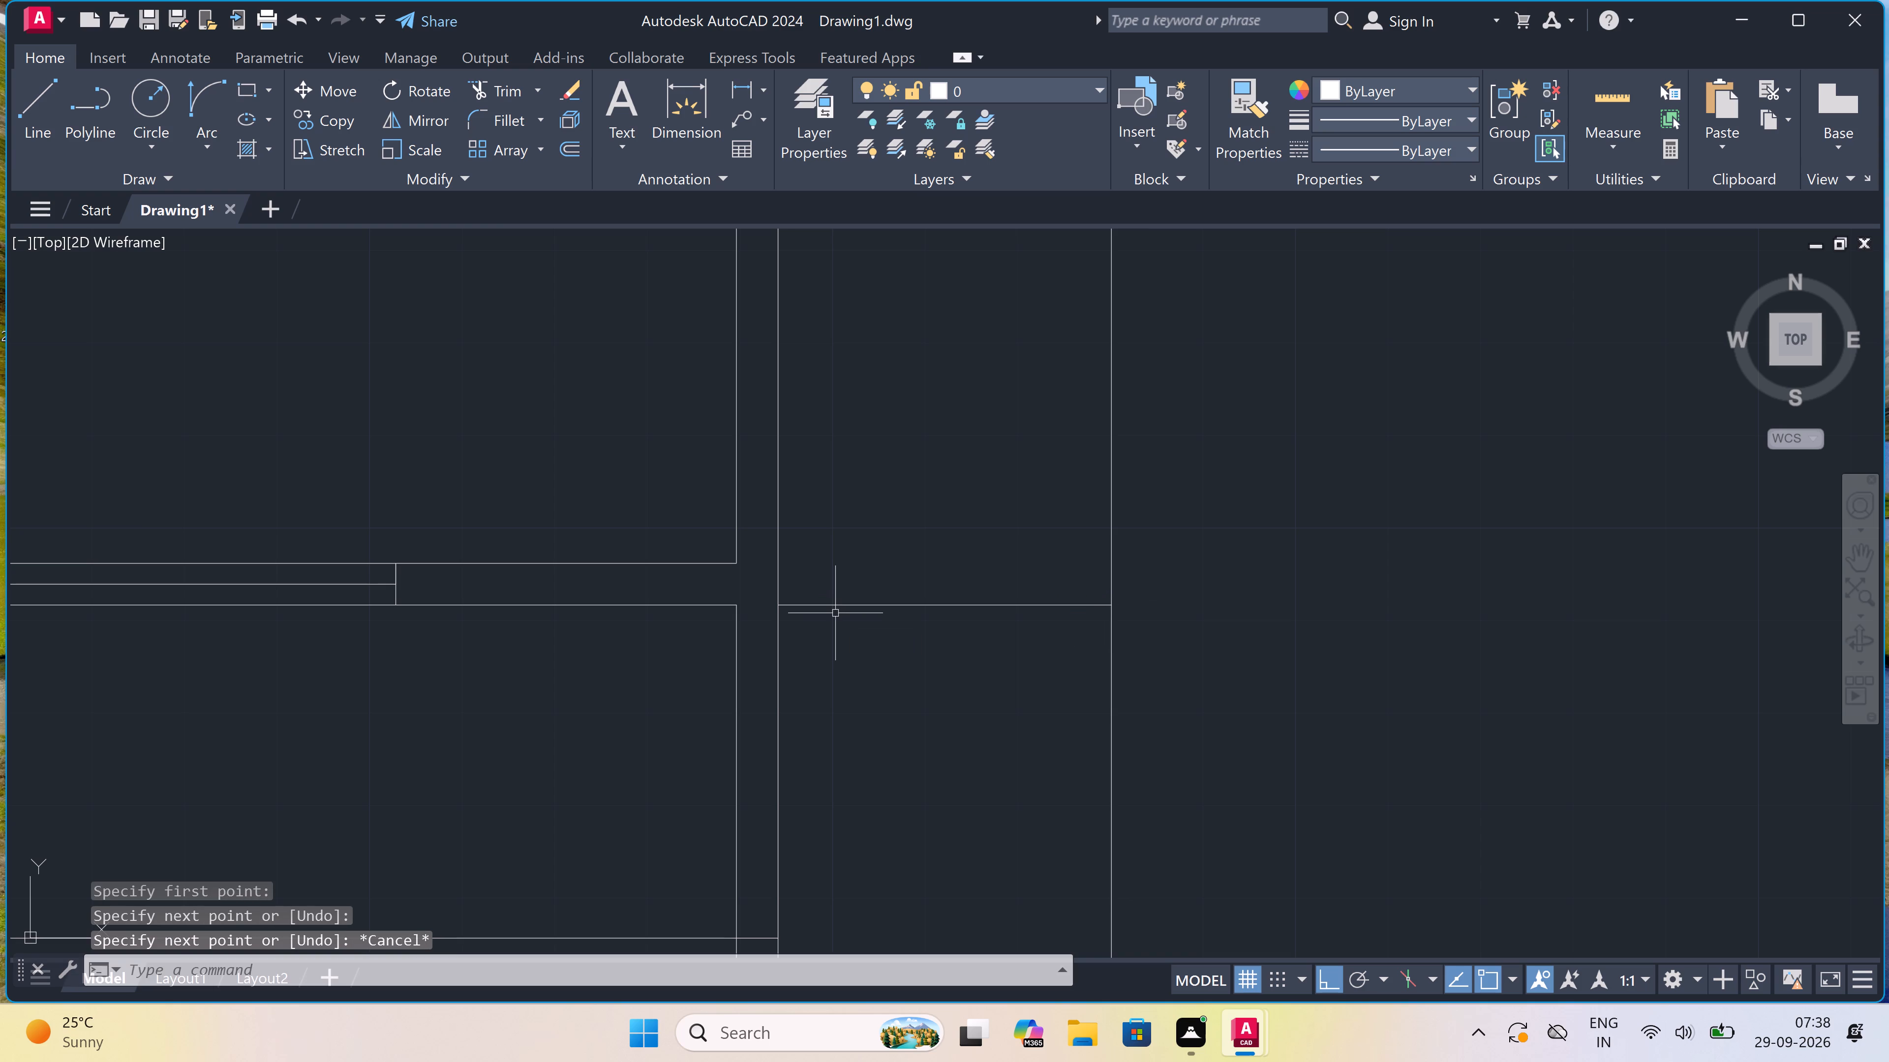
# Minimize the Drawing1 window to reach the other AutoCAD window's start page.
pyautogui.scroll(-3, 835, 613)
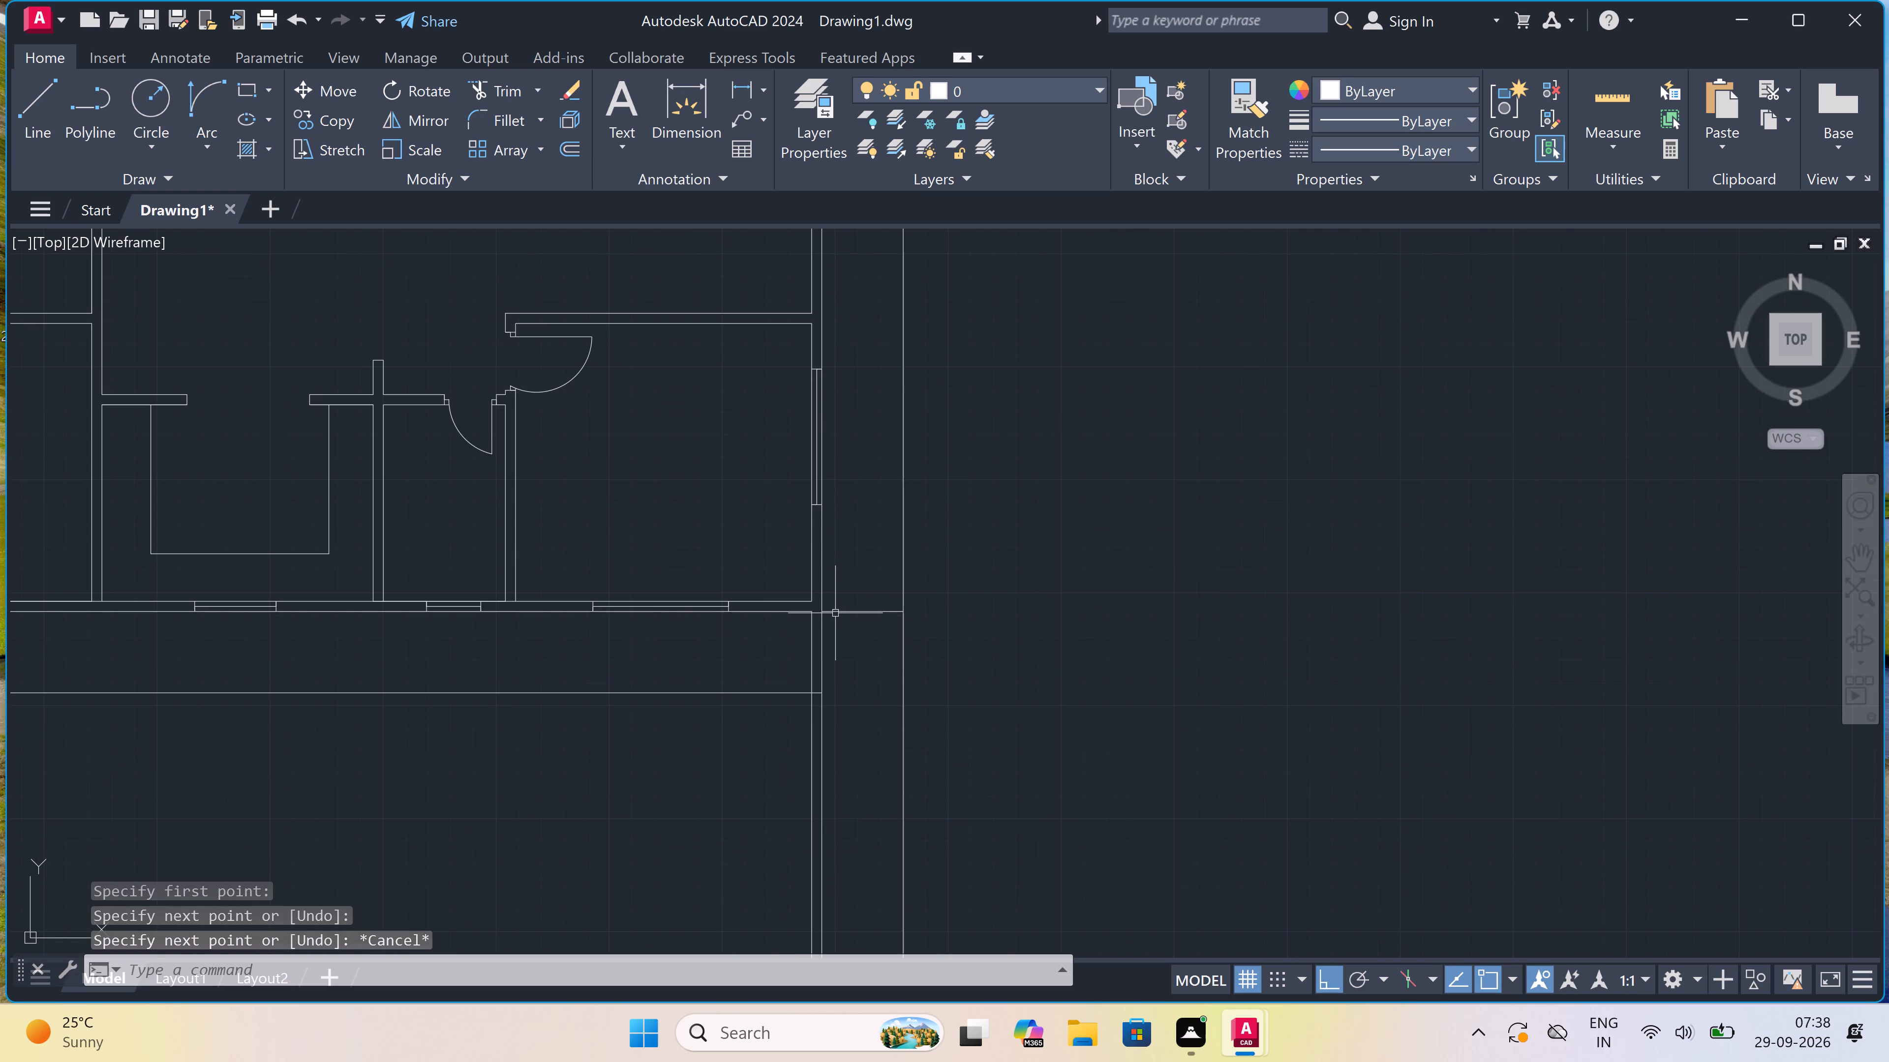
pyautogui.scroll(-1, 835, 616)
pyautogui.scroll(-1, 734, 721)
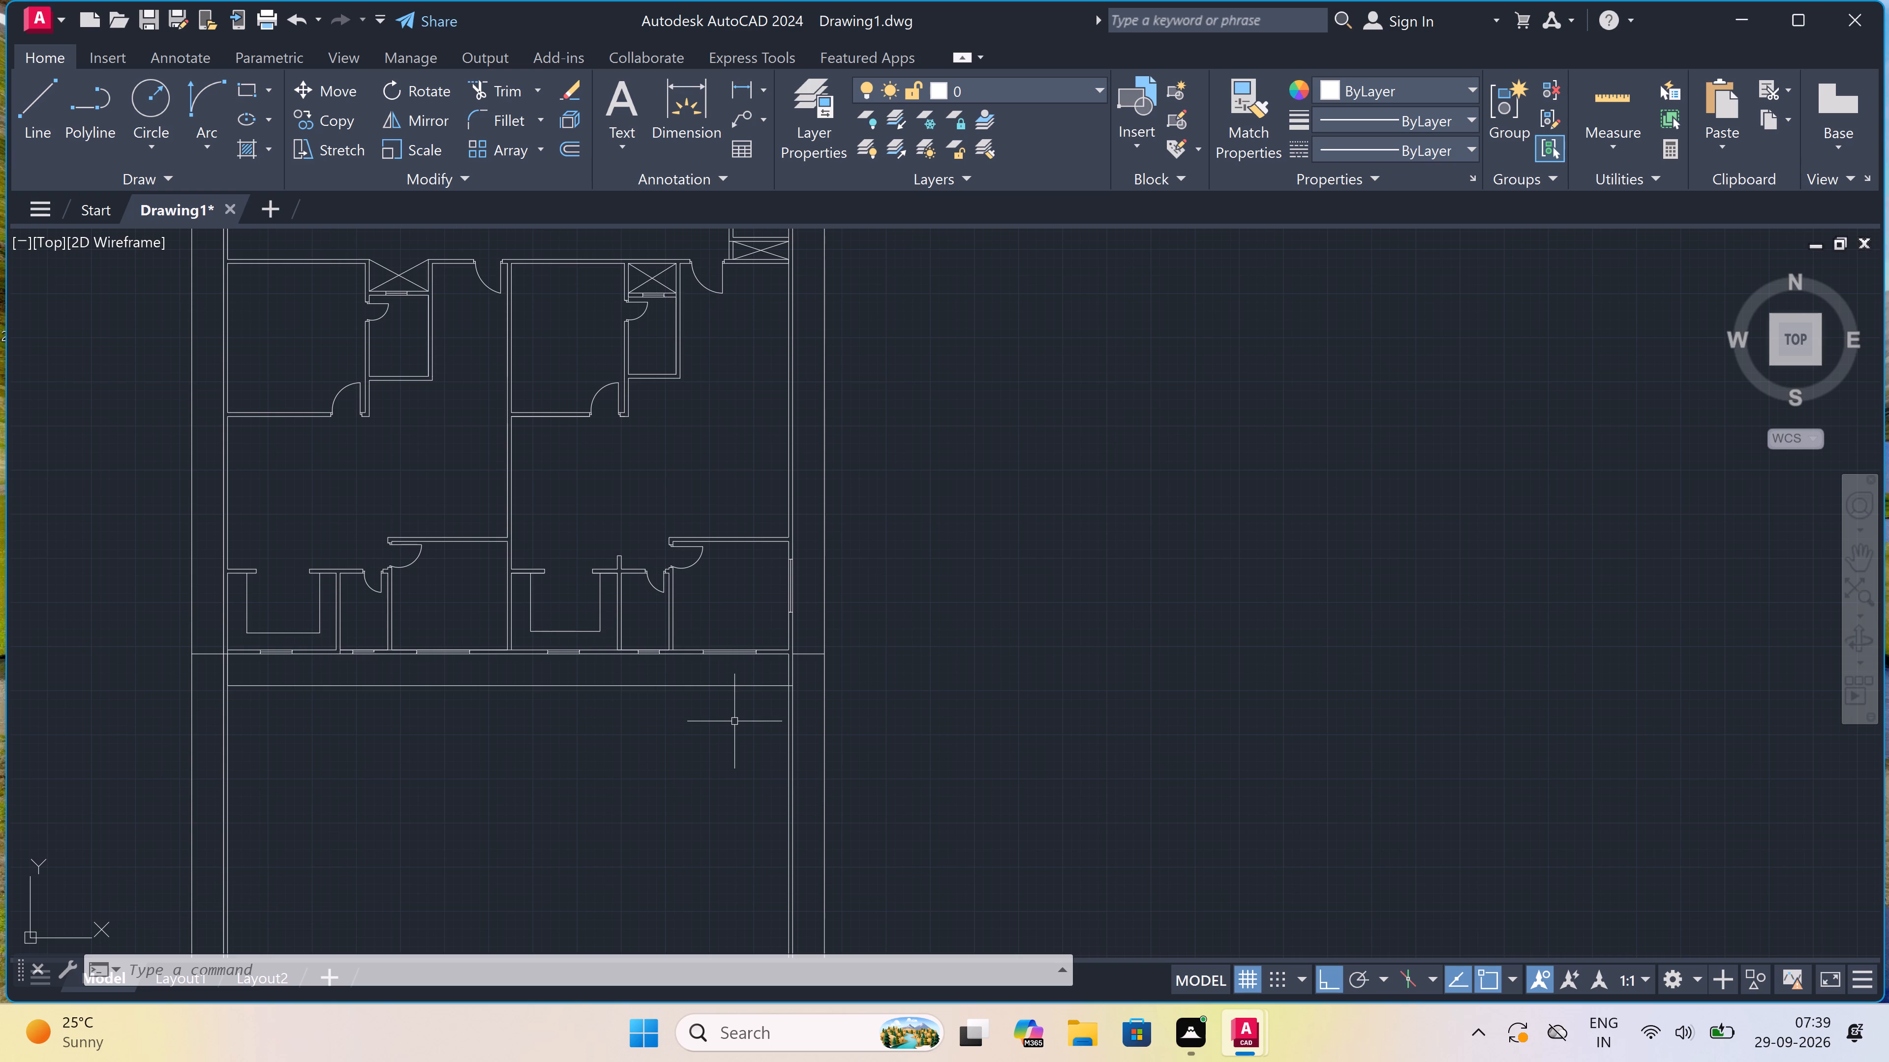
pyautogui.click(1738, 19)
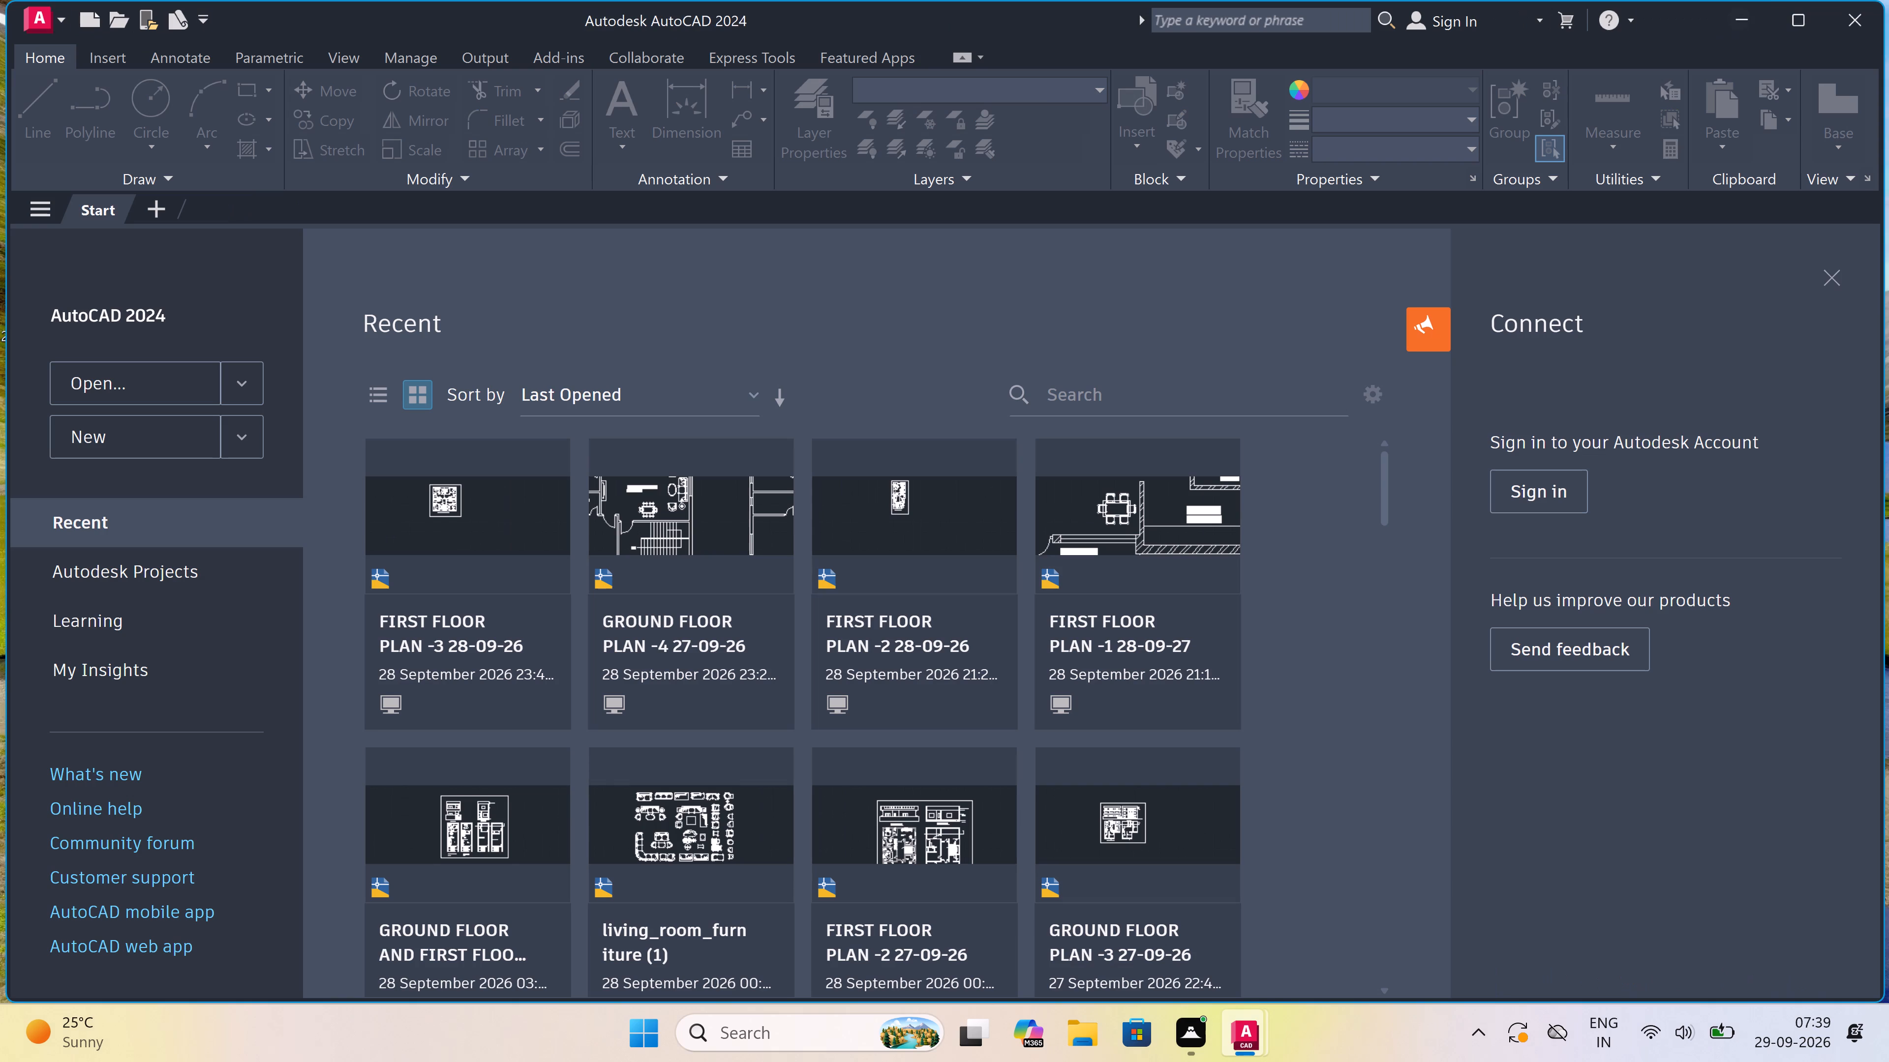
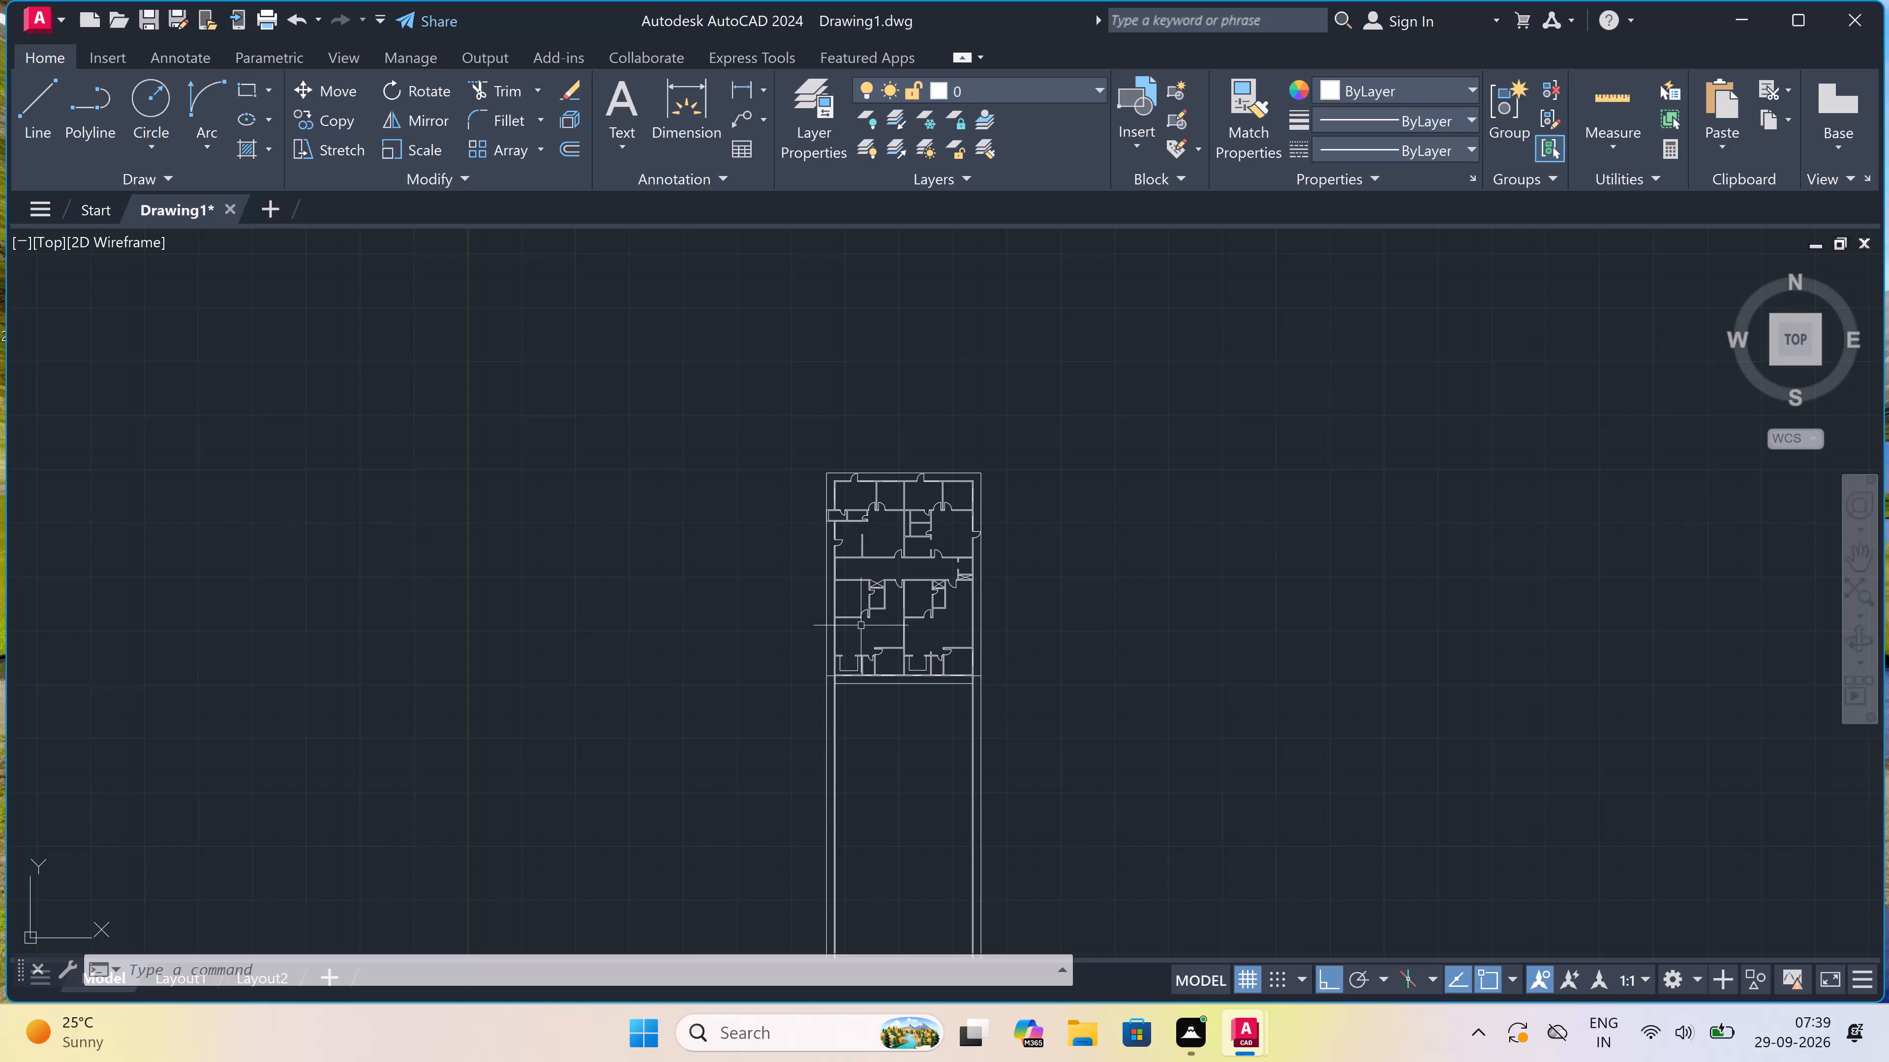
# Extend the horizontal line 3' south of the rooms' south wall west to the west wall's outer face.
pyautogui.scroll(1, 882, 678)
pyautogui.scroll(2, 833, 727)
pyautogui.scroll(1, 844, 688)
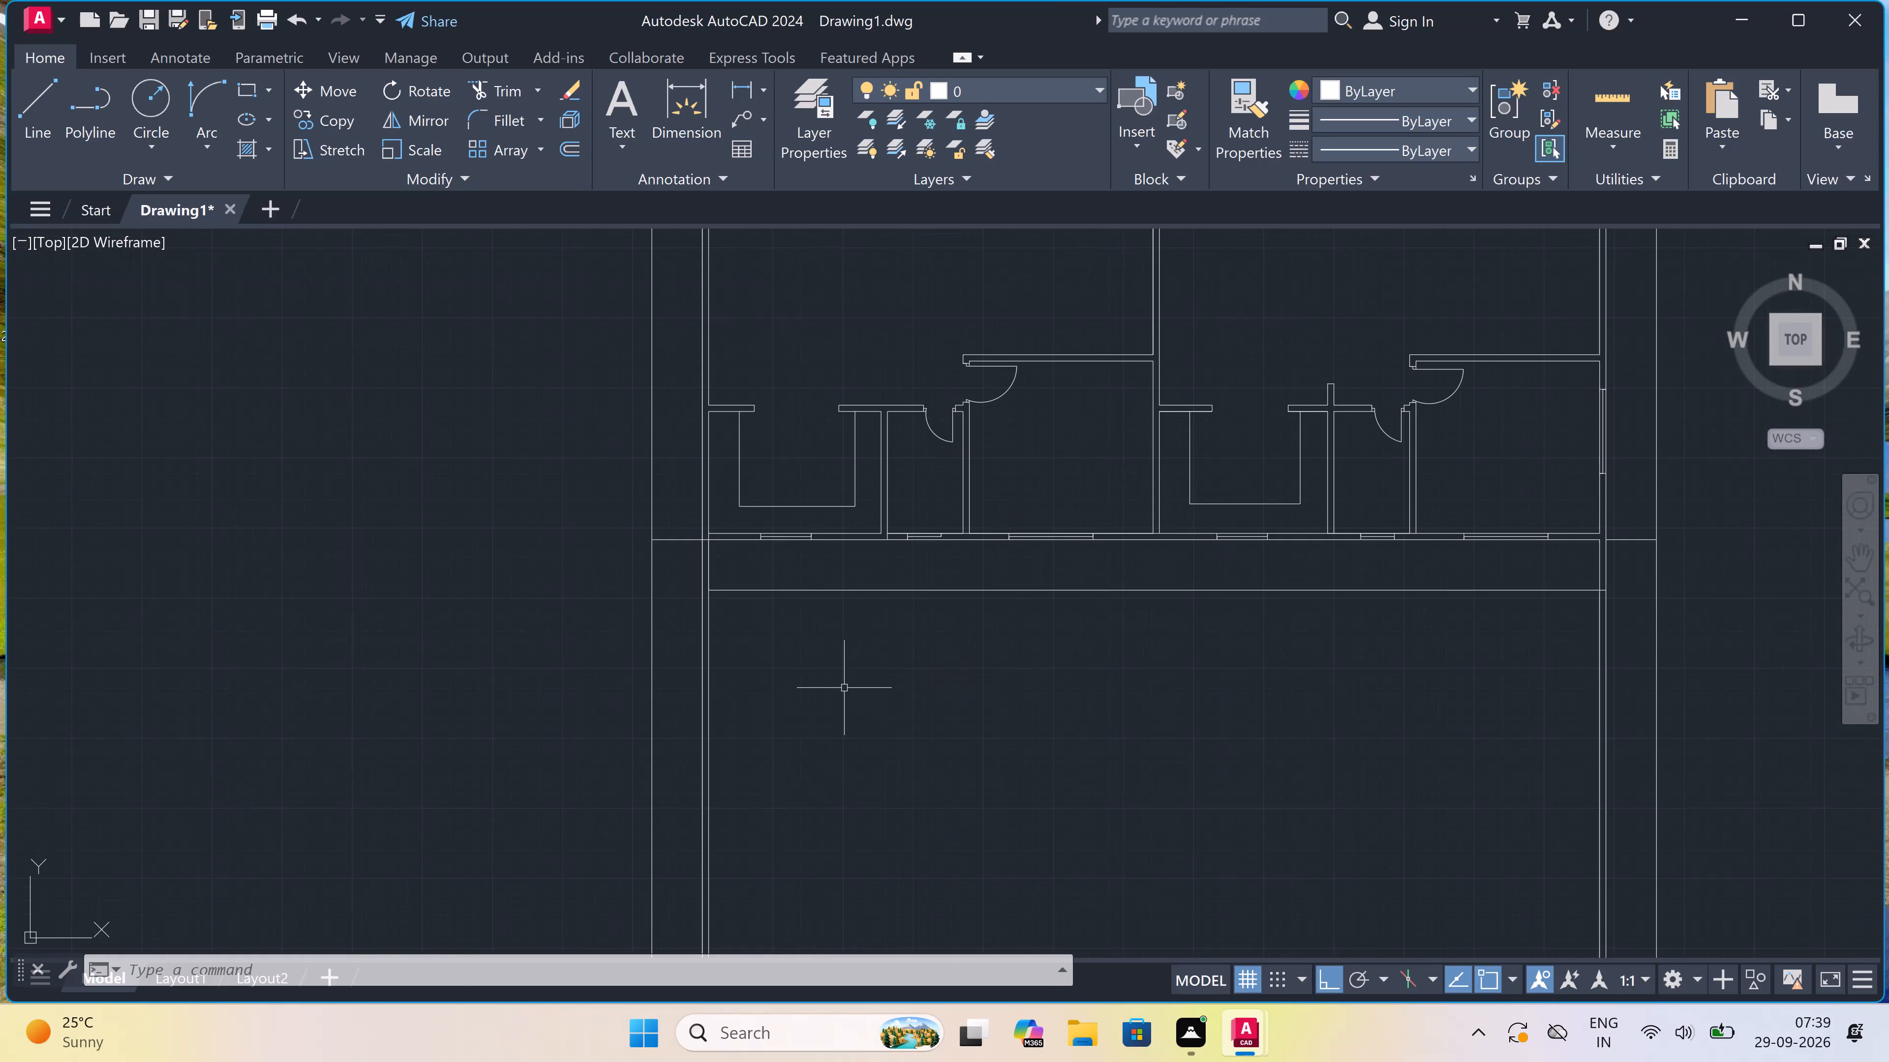
pyautogui.write('ex')
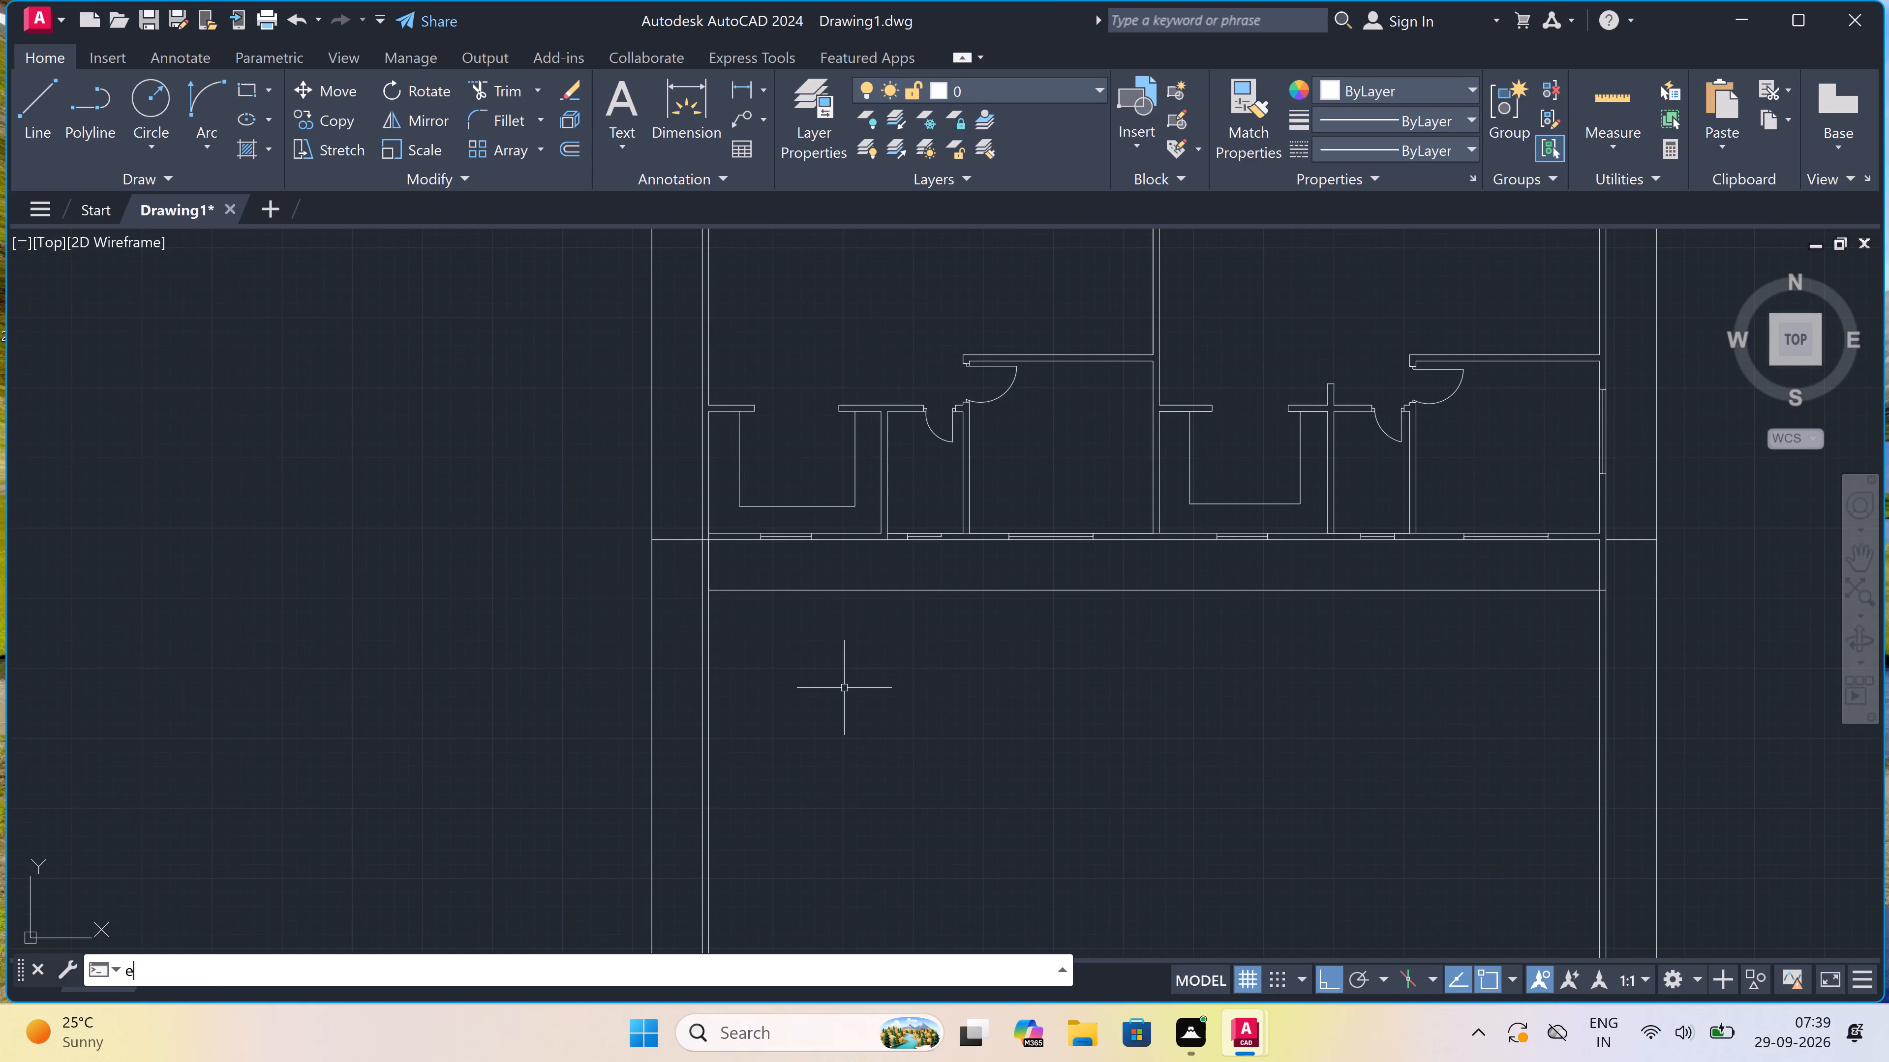
pyautogui.press('space')
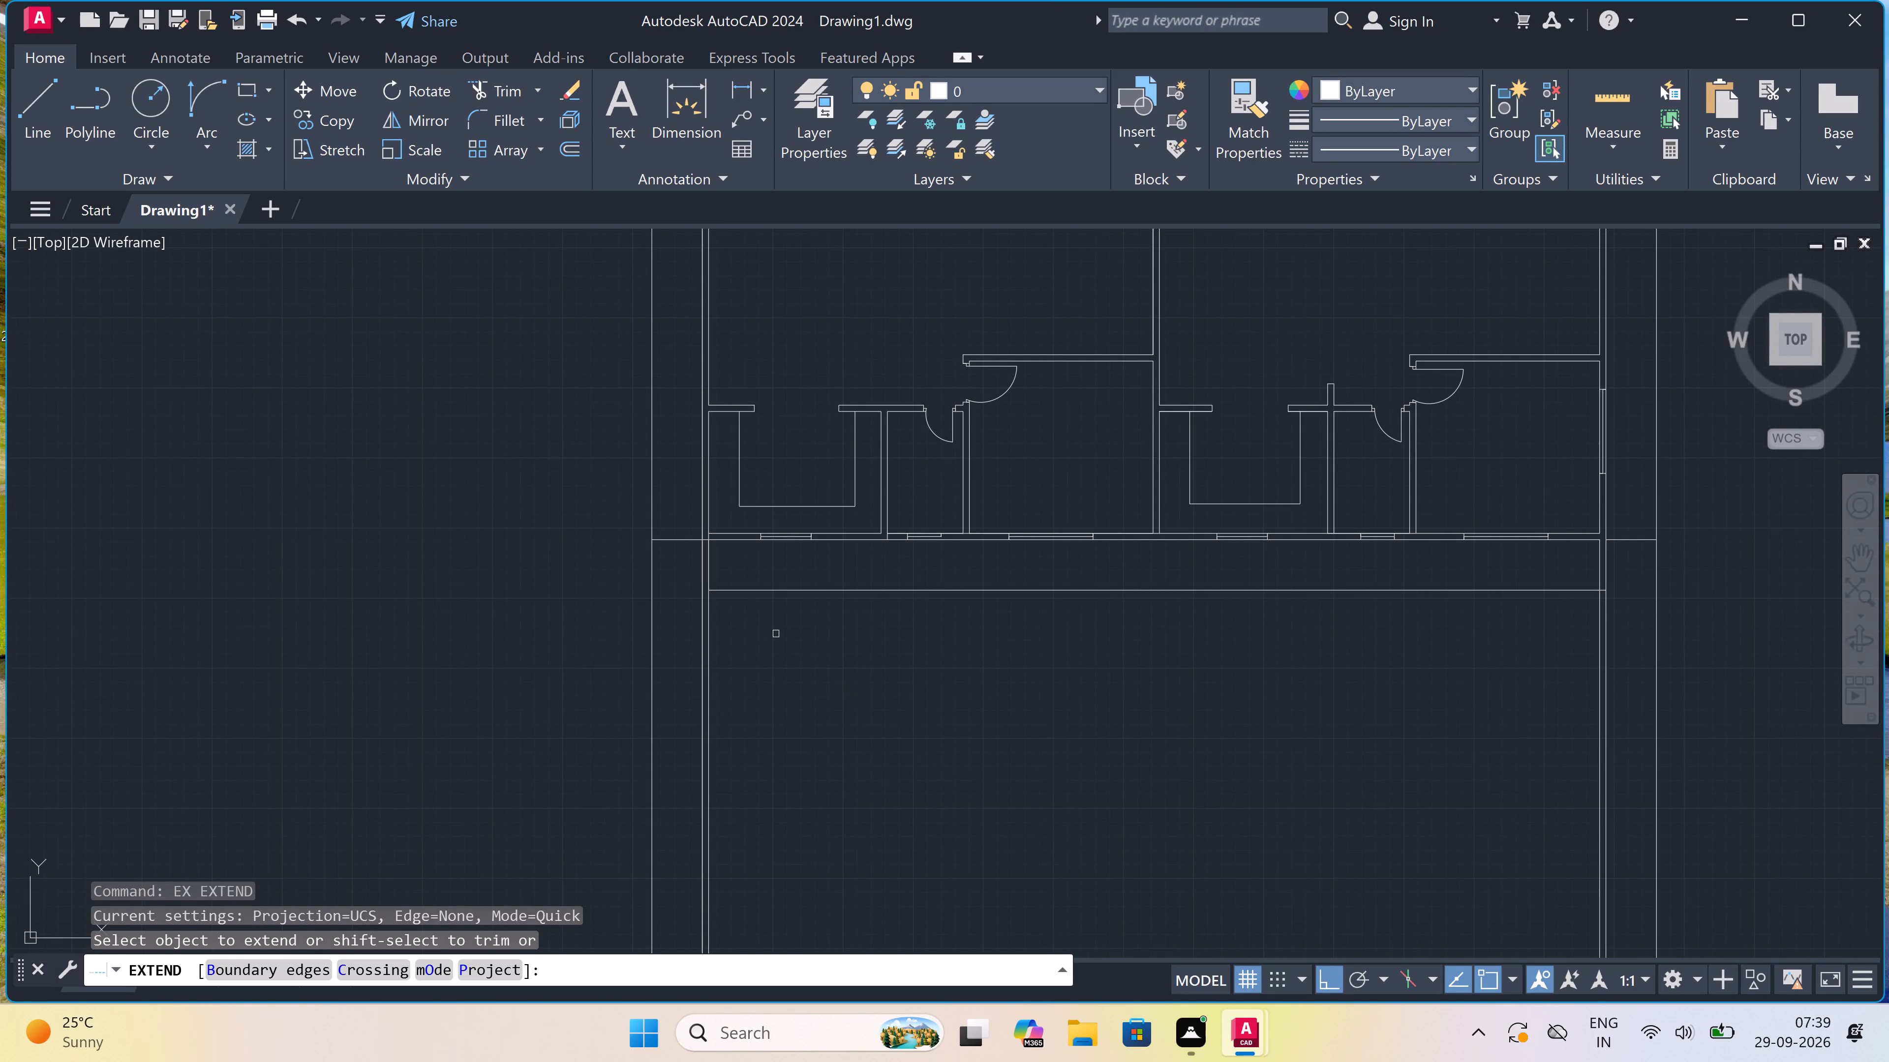
pyautogui.click(718, 569)
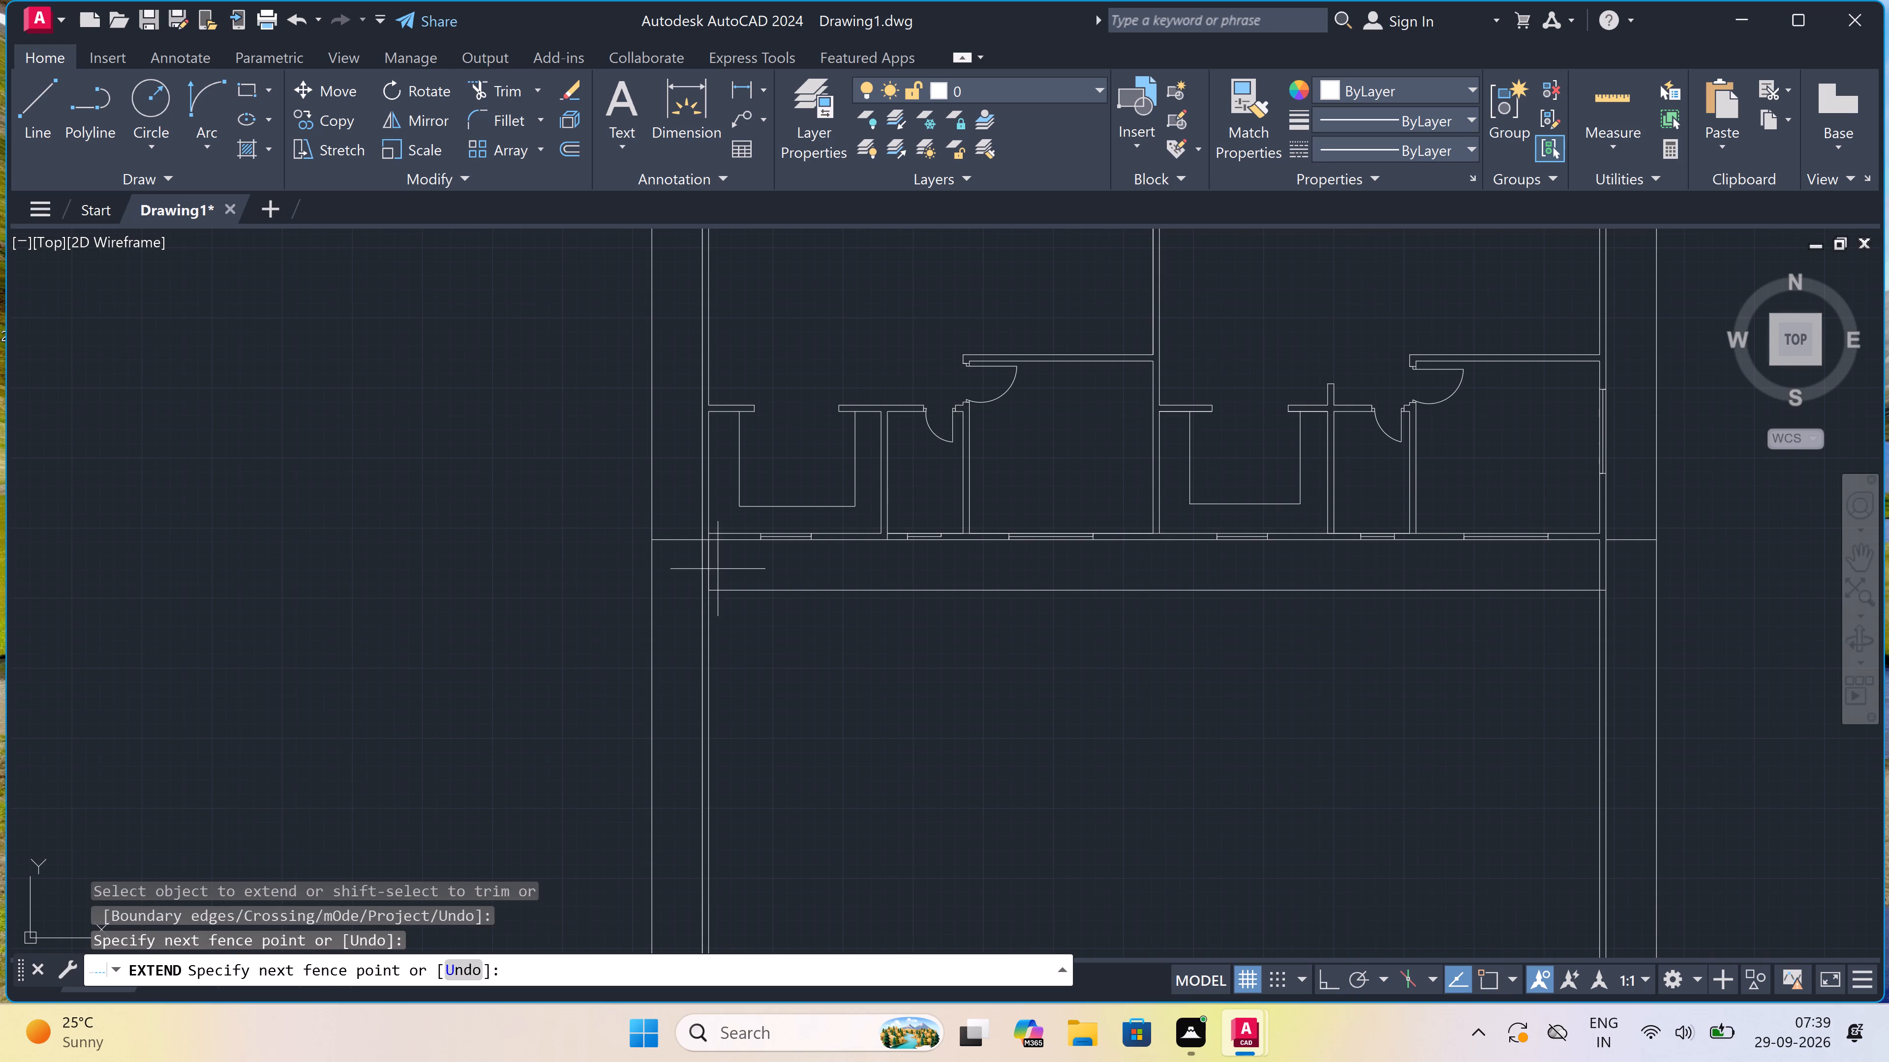
pyautogui.click(720, 611)
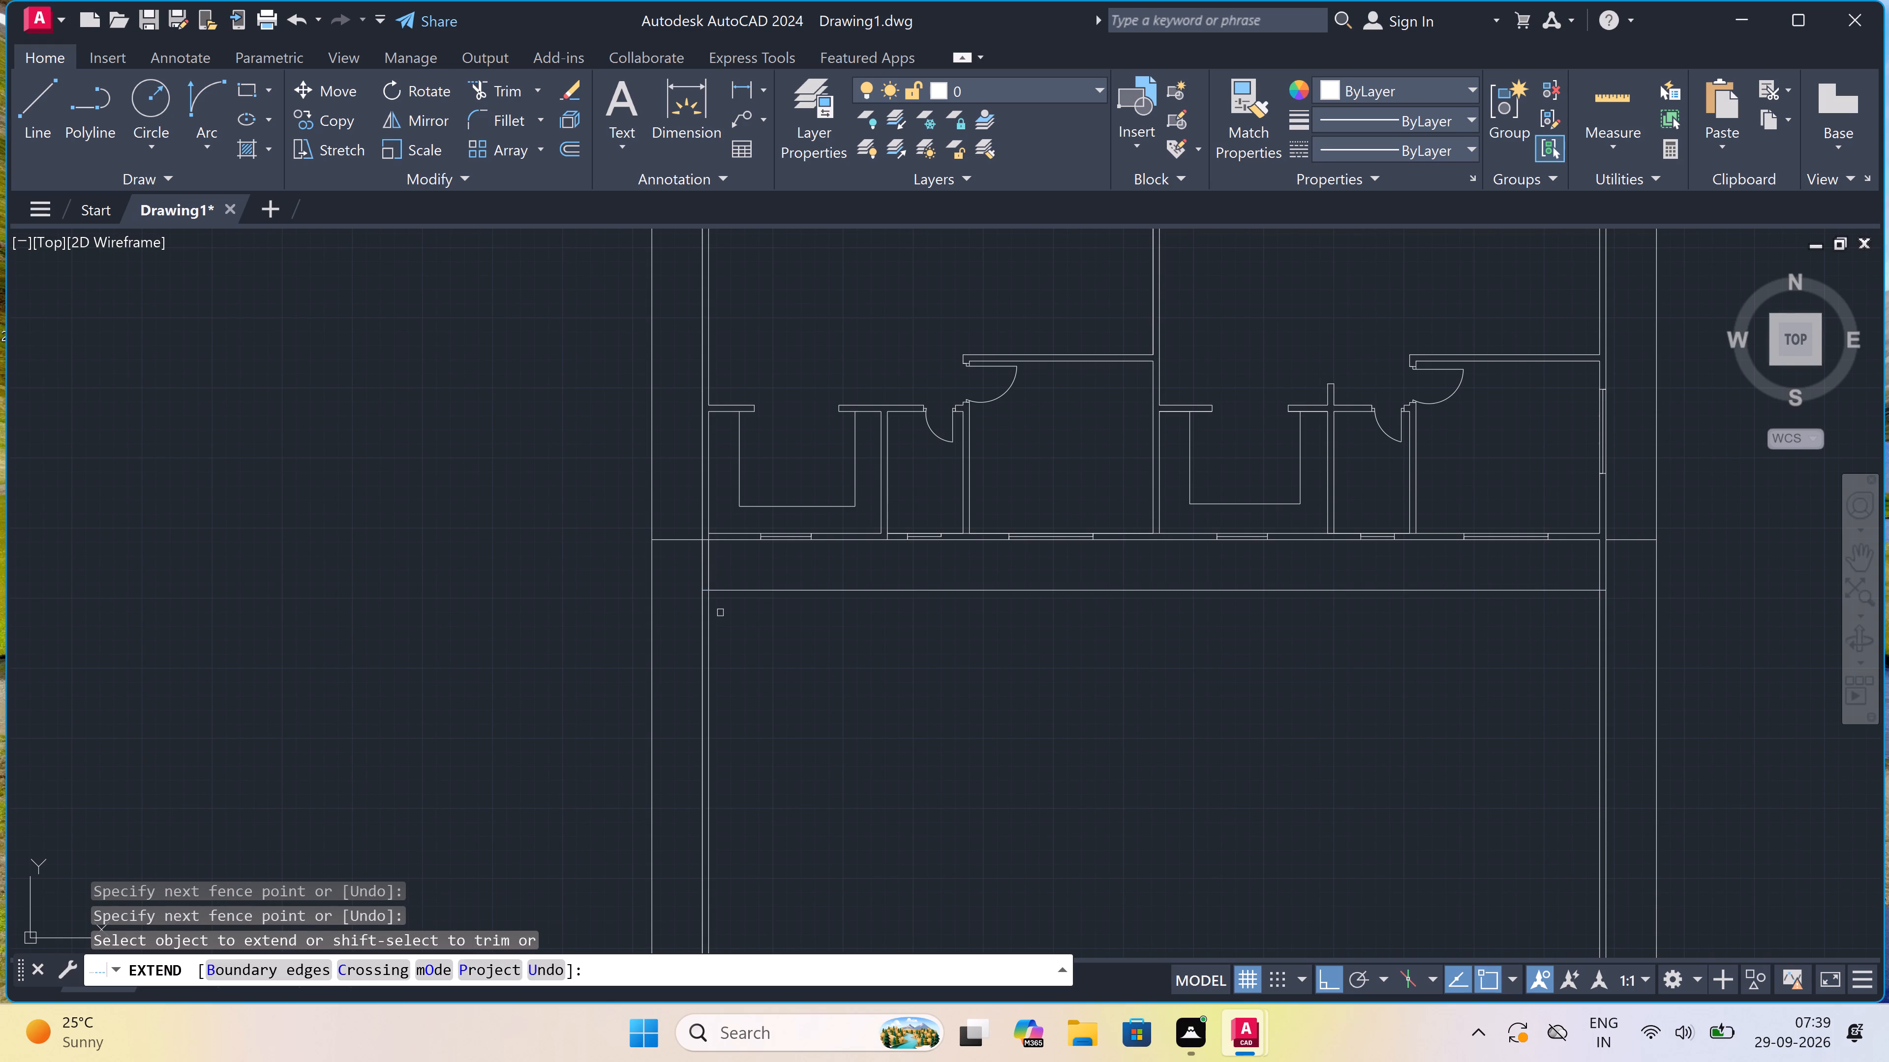
pyautogui.press('Escape')
# Trim the wall faces and outer boundary lines that run south past the horizontal lines at the plan's south end.
pyautogui.write('tr')
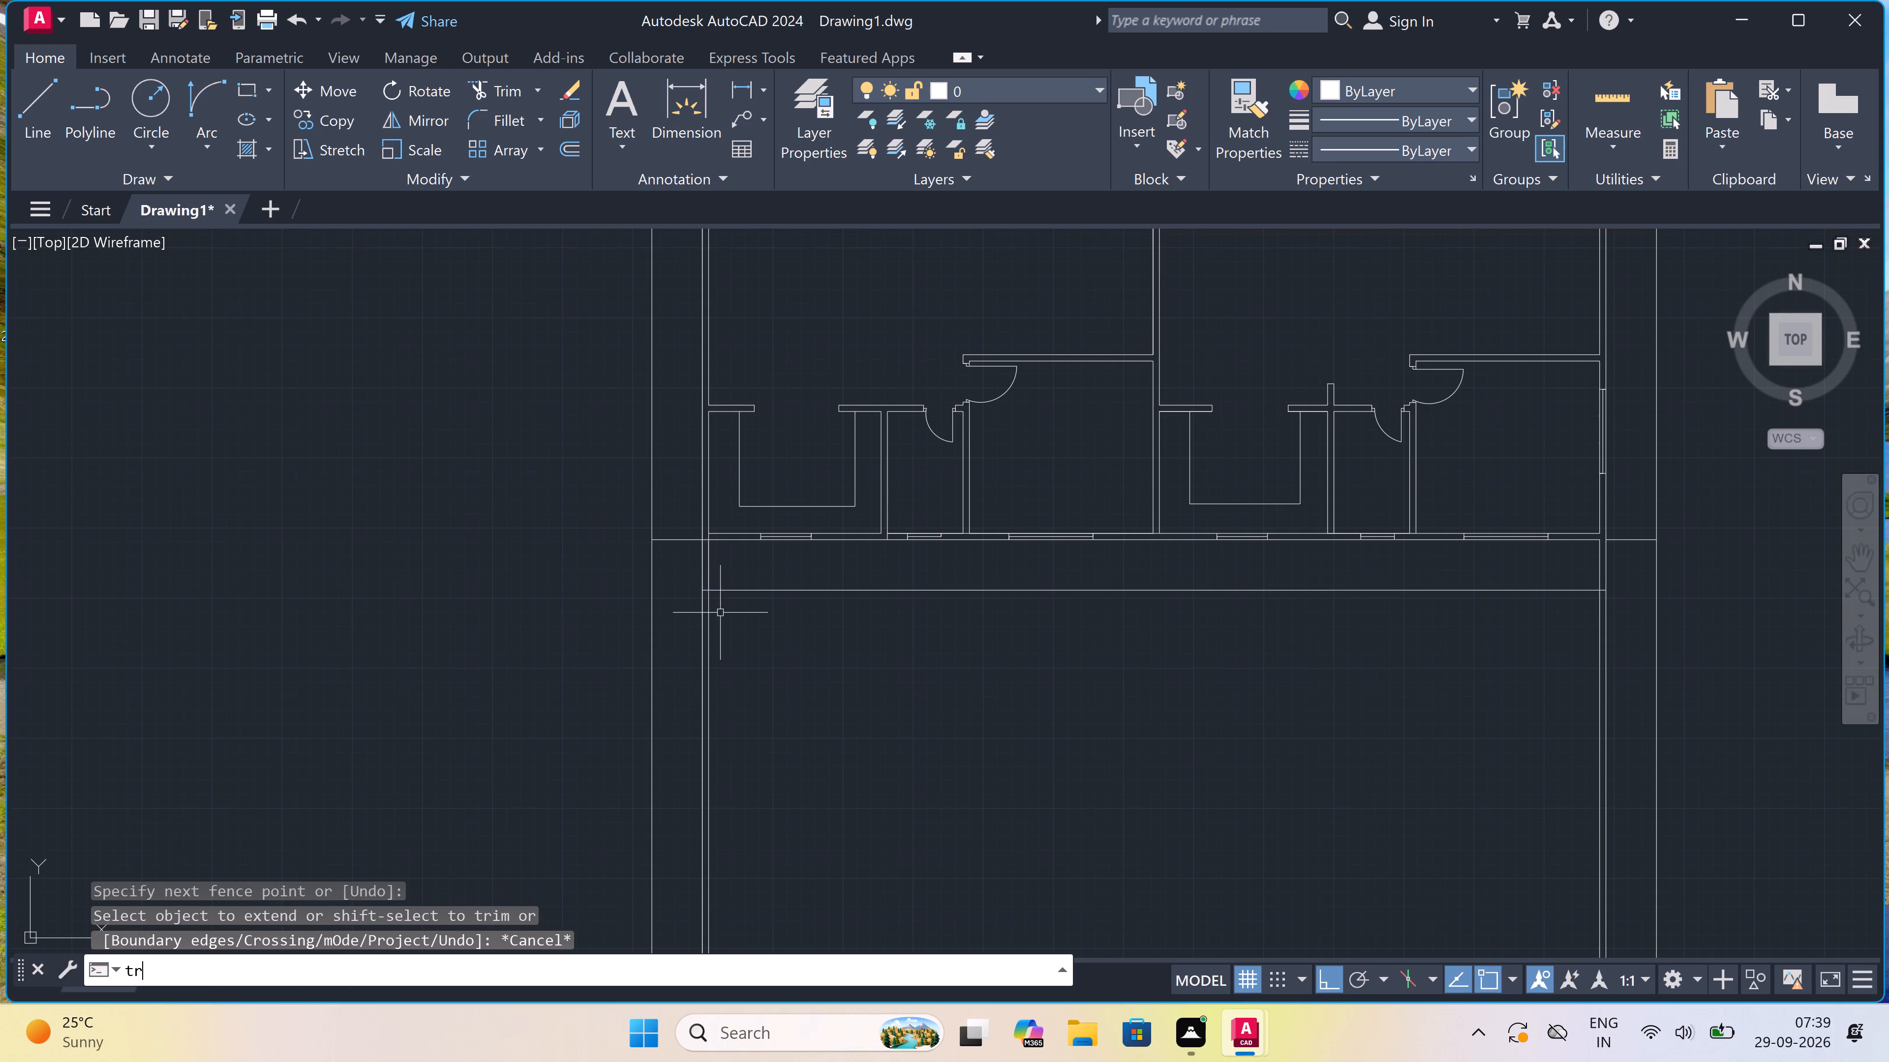
pyautogui.press('space')
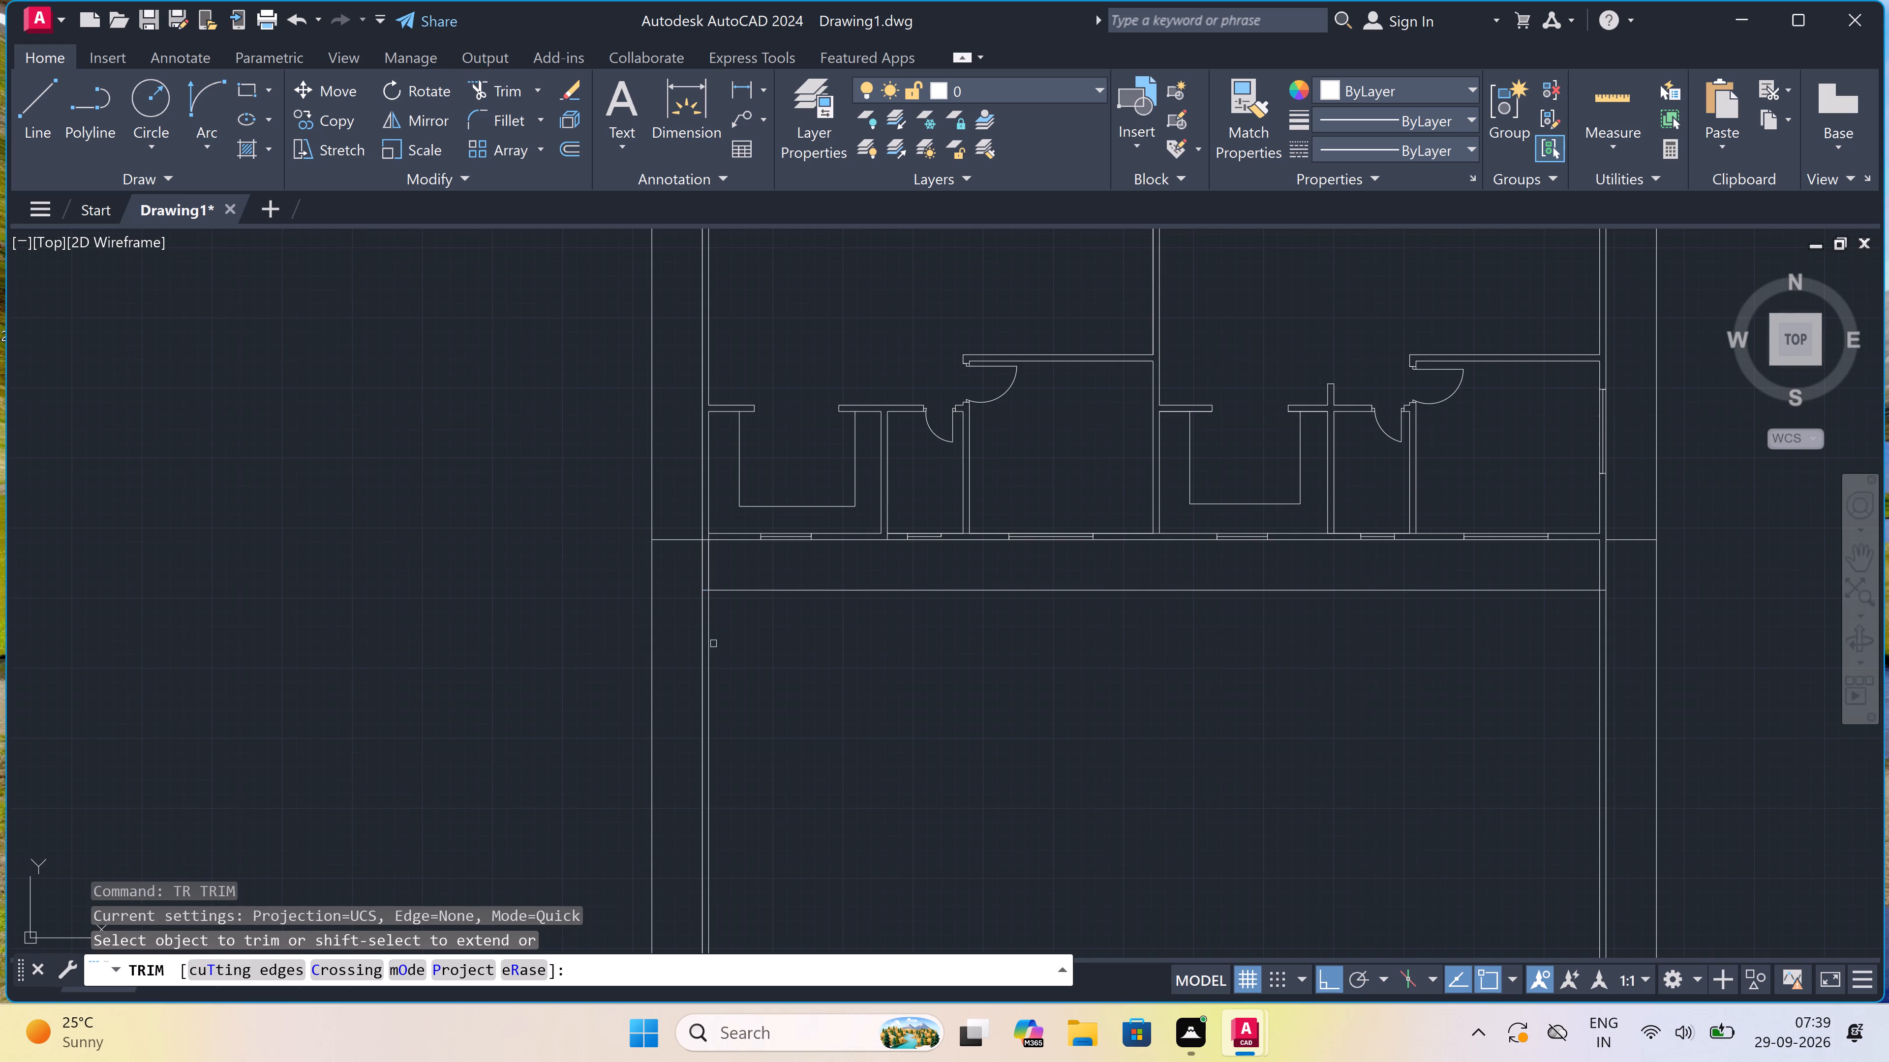
pyautogui.click(589, 678)
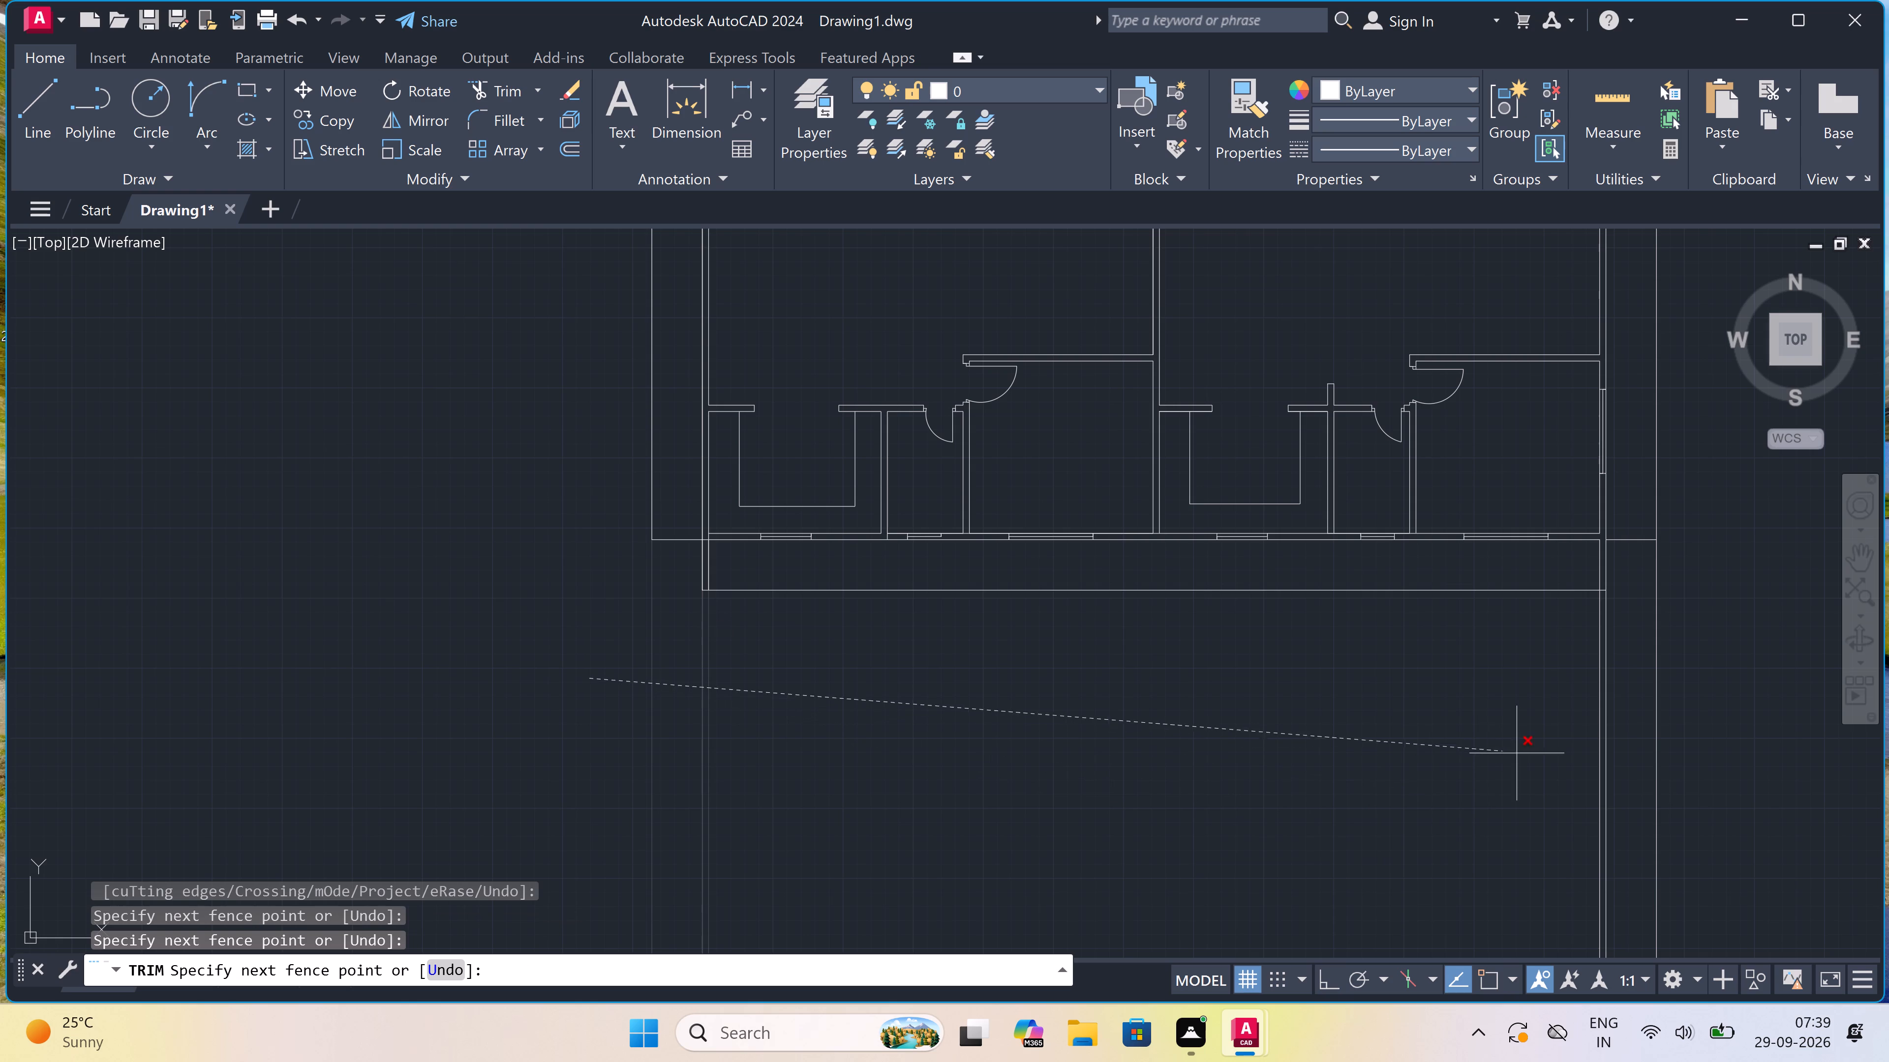
pyautogui.click(1714, 707)
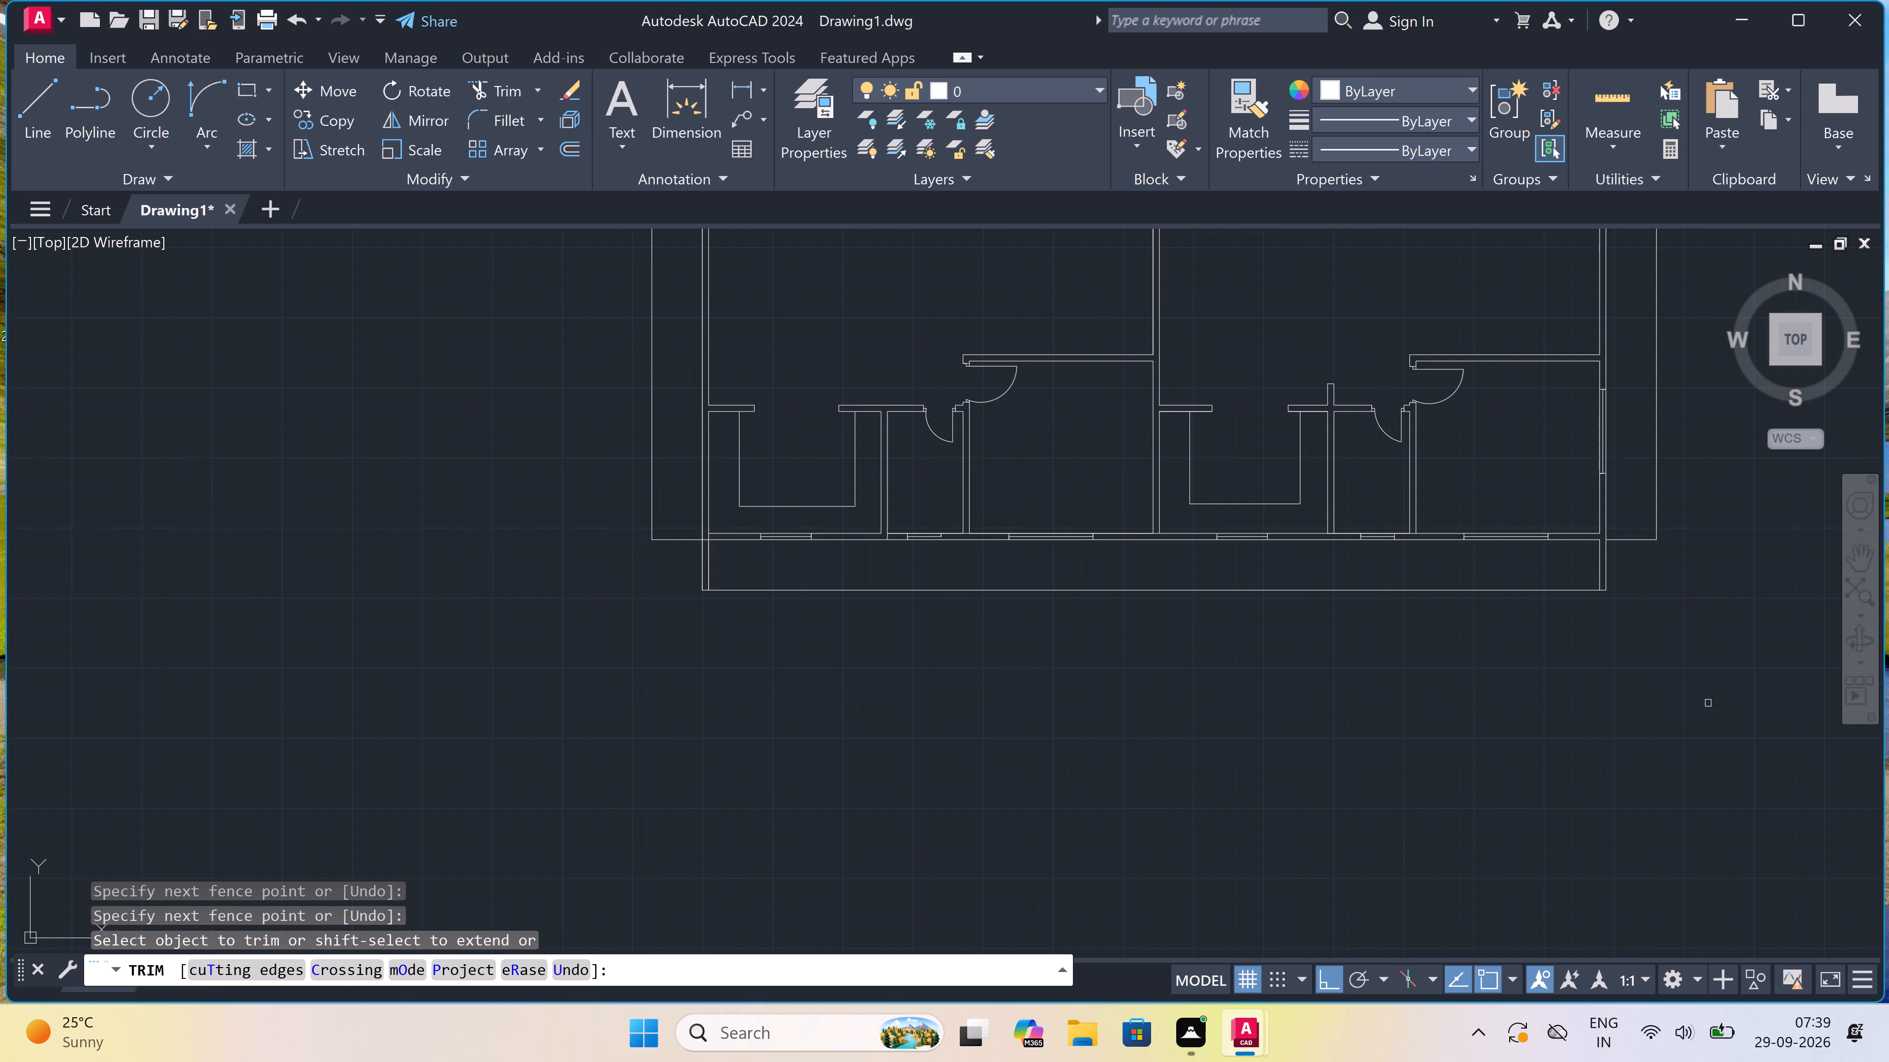
pyautogui.scroll(-3, 1060, 690)
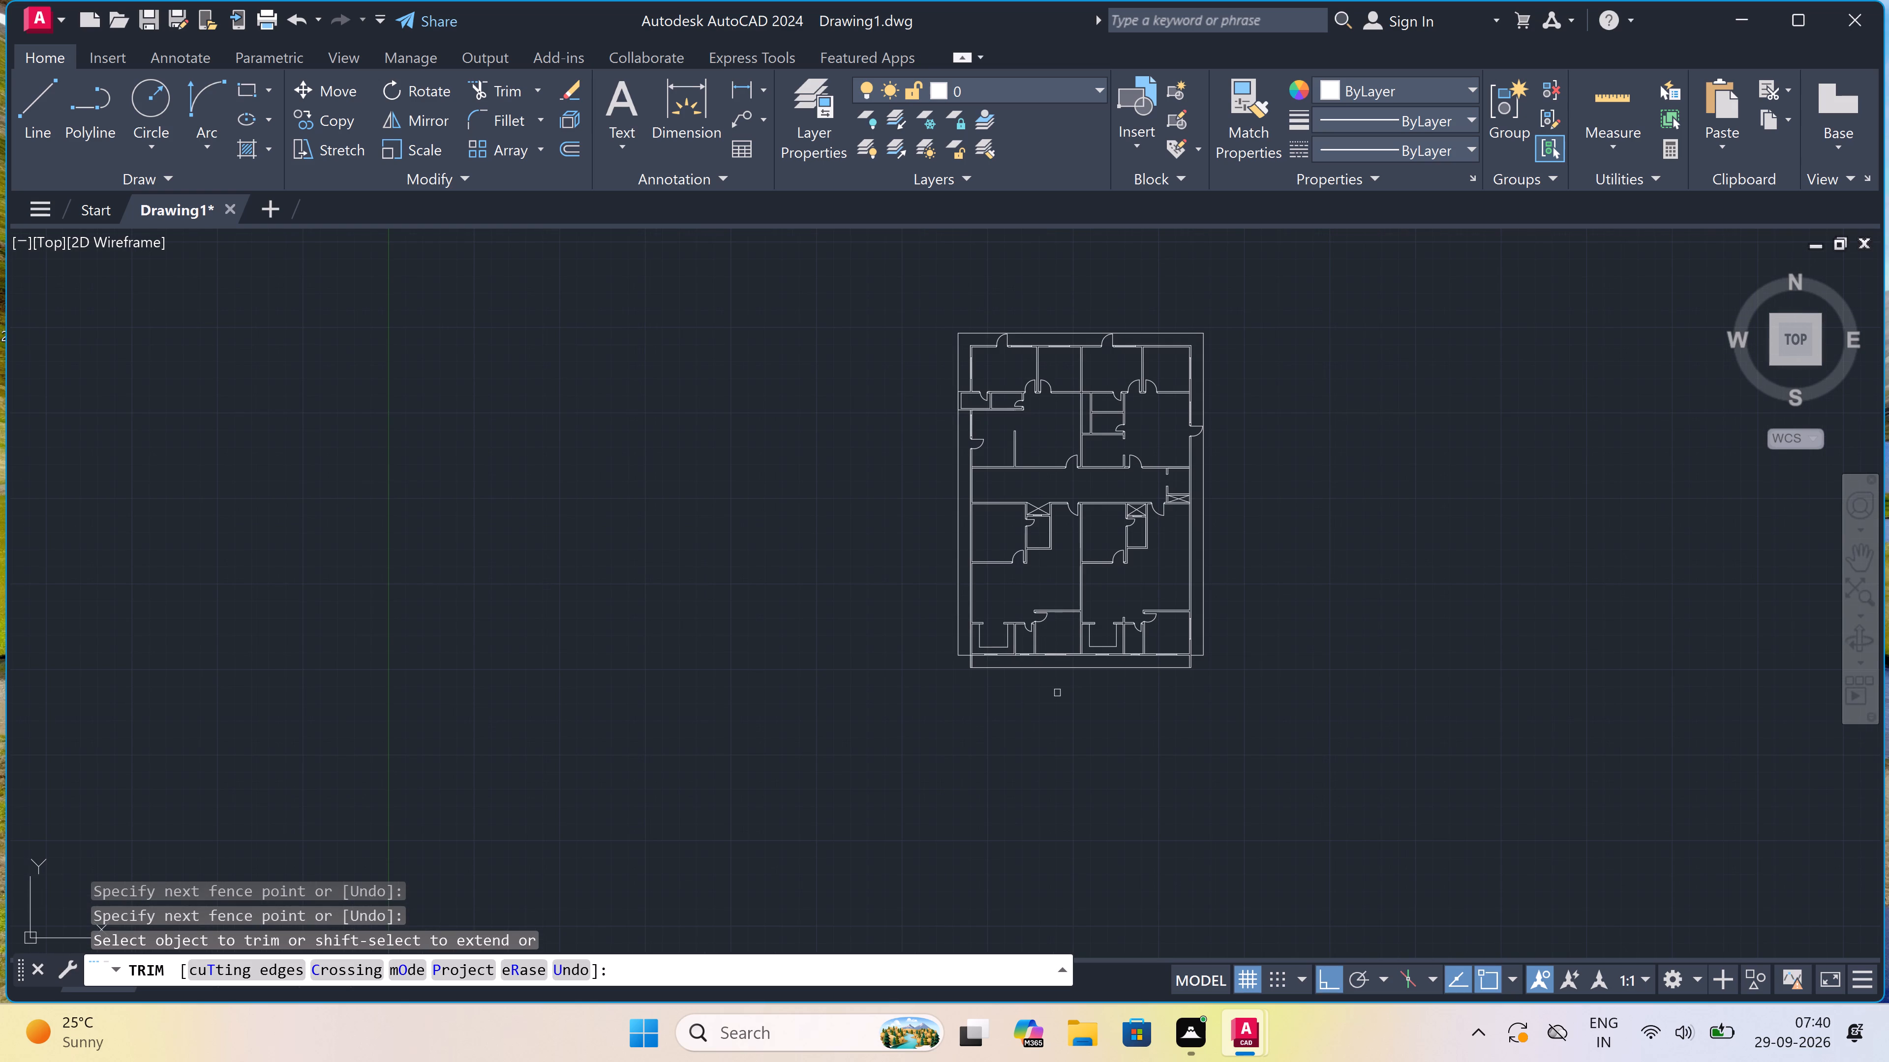
pyautogui.press('Escape')
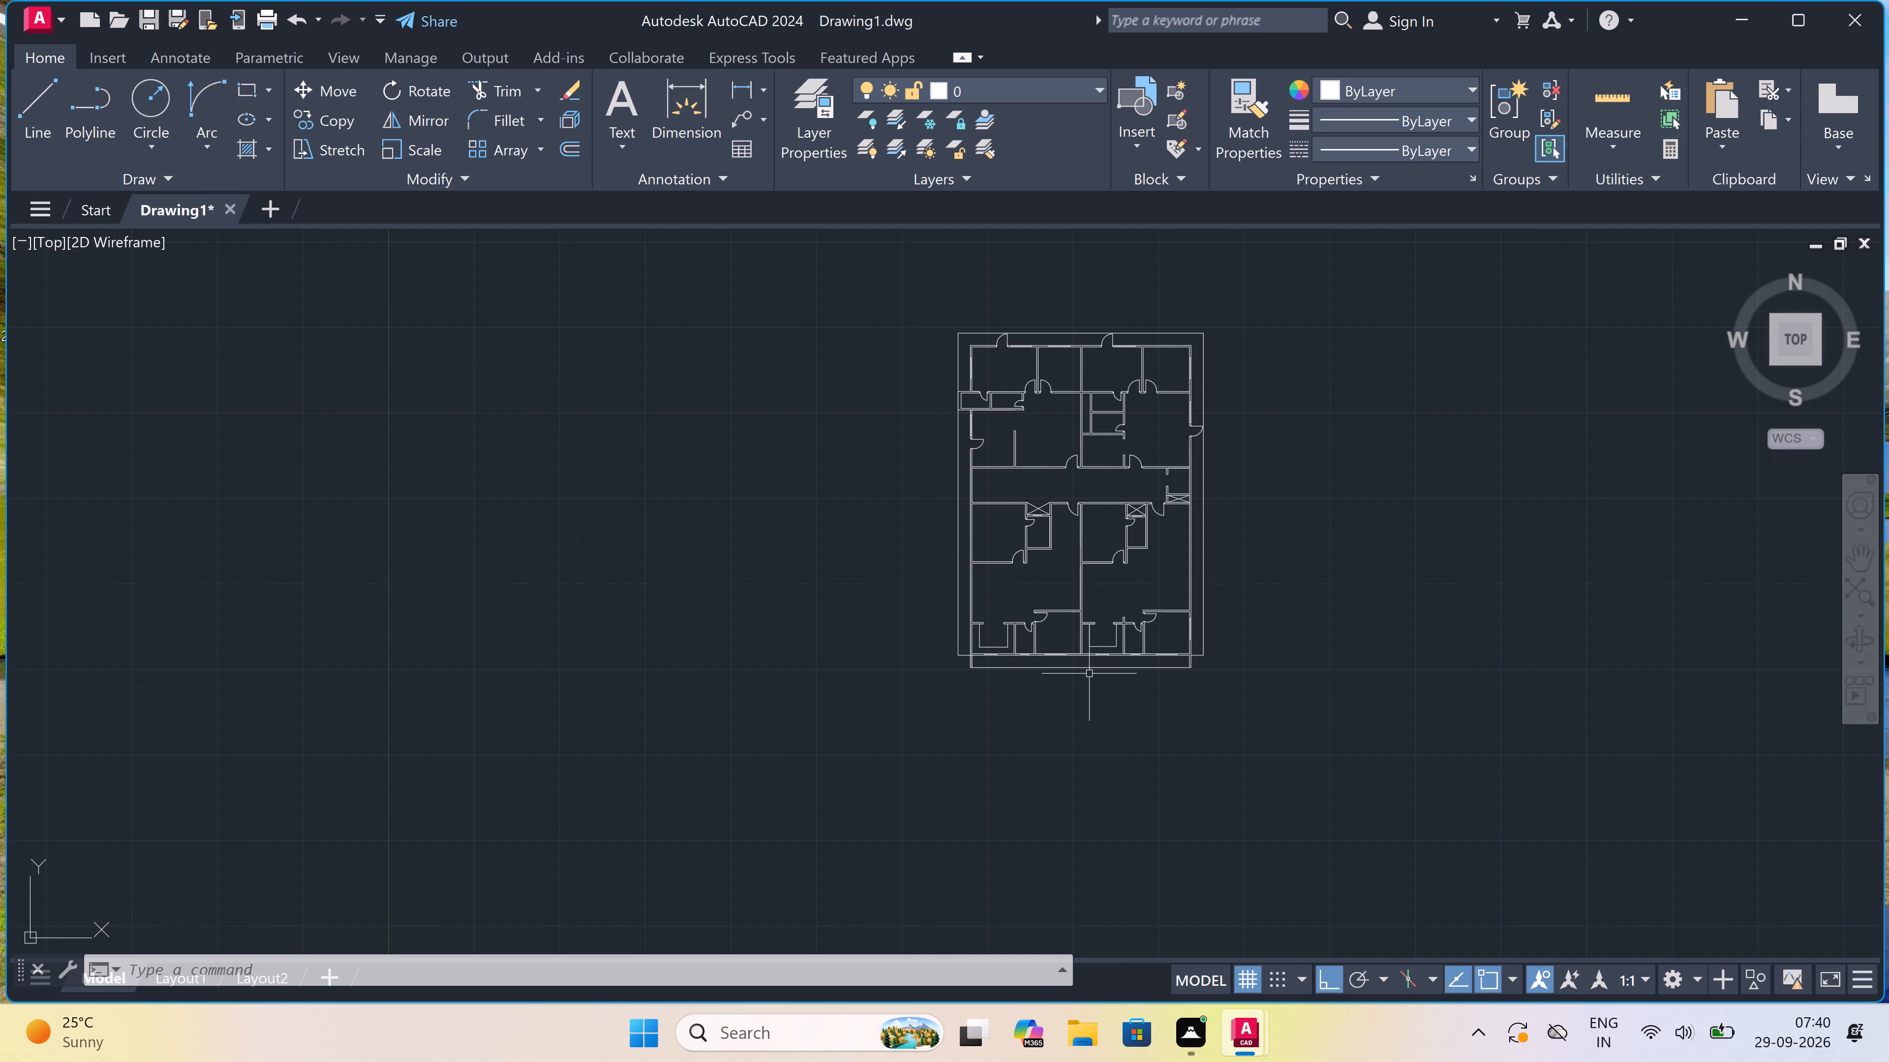
# Draw a 2' window with end lines and a centre line in the partition between the two small rooms on the west side.
pyautogui.scroll(-2, 876, 410)
pyautogui.scroll(2, 909, 390)
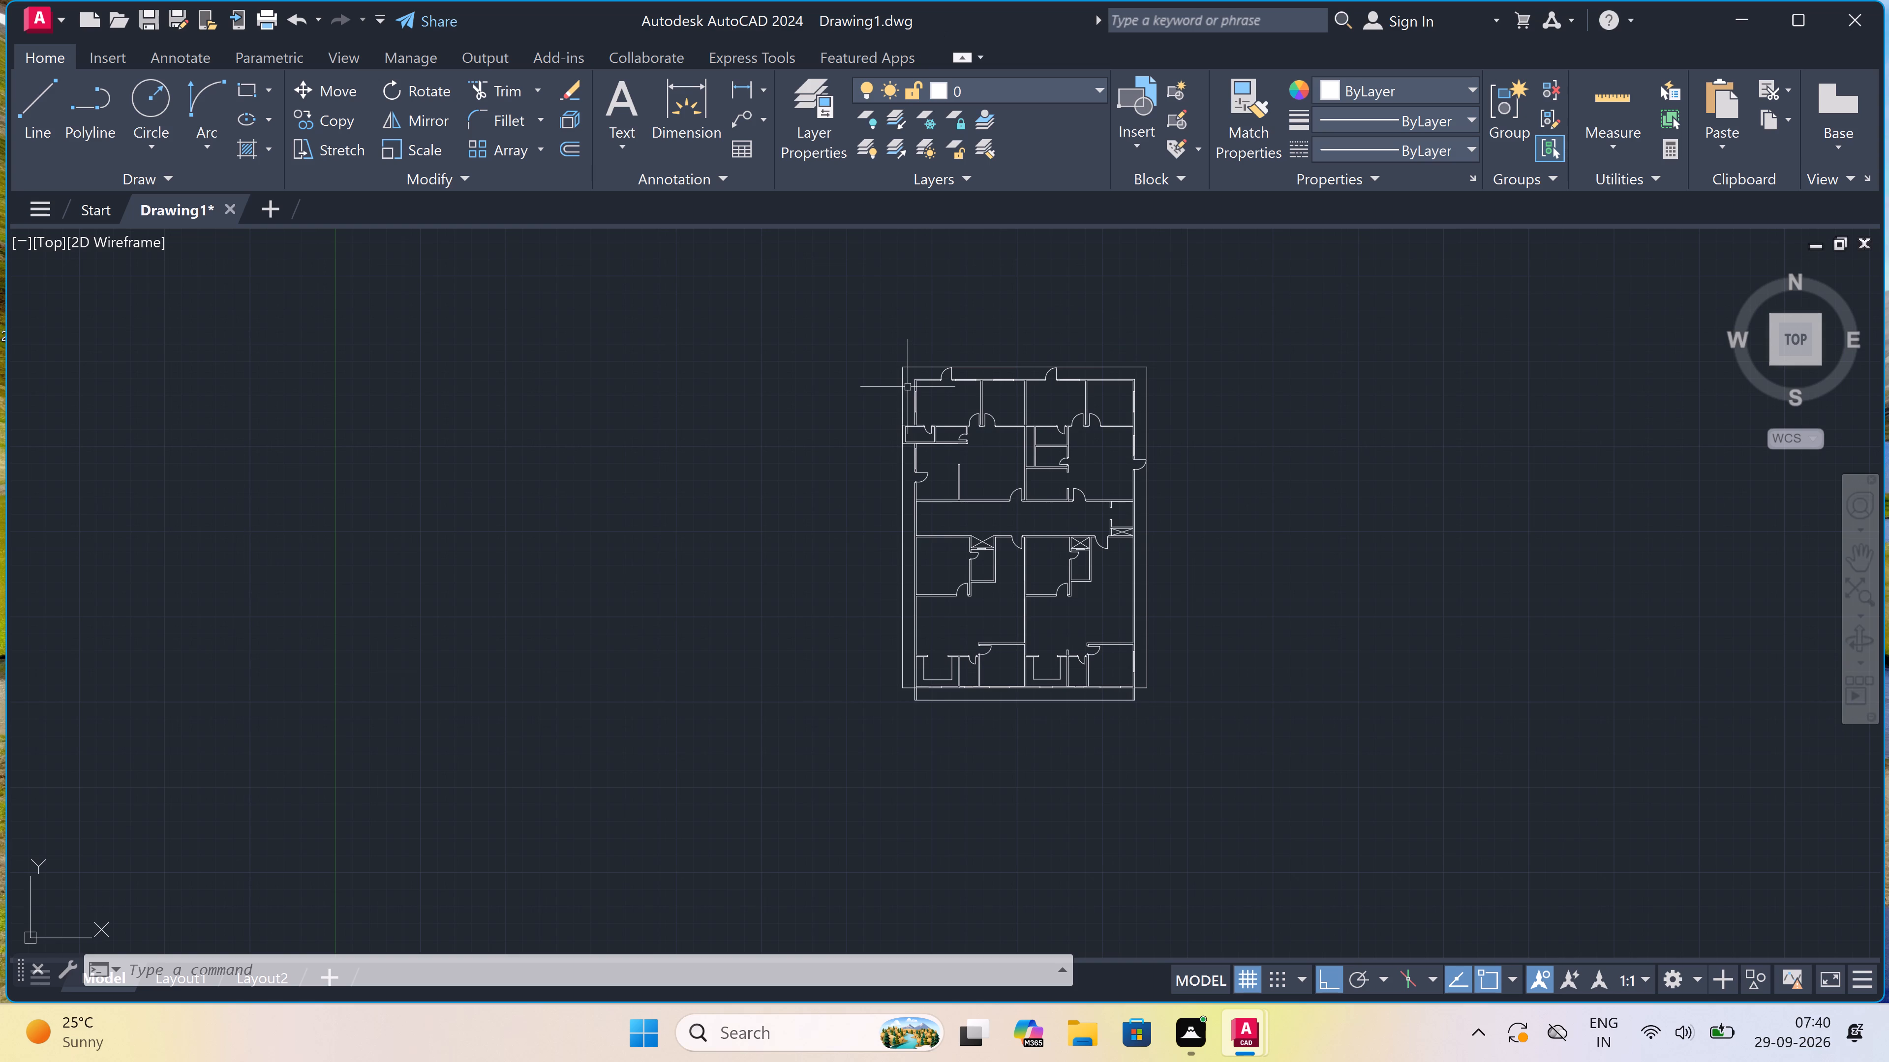
pyautogui.scroll(3, 943, 389)
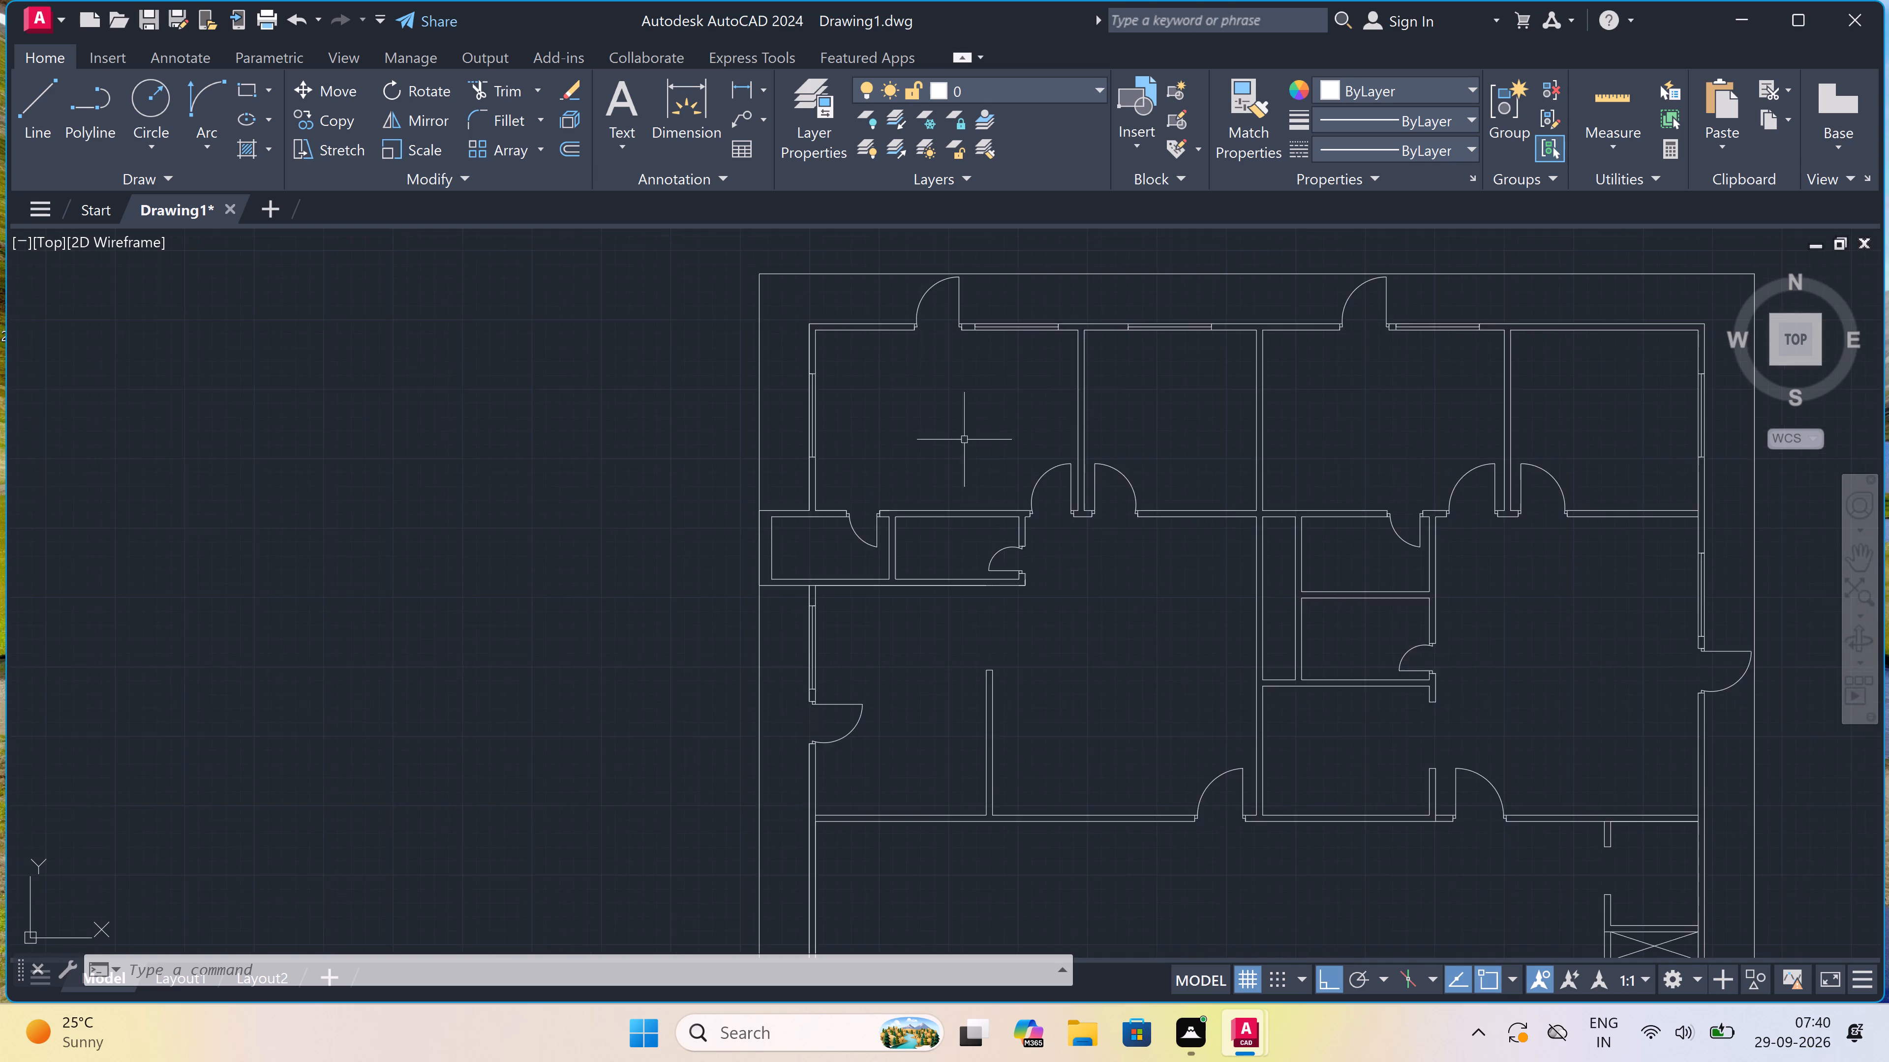
pyautogui.scroll(2, 972, 475)
pyautogui.scroll(-2, 972, 478)
pyautogui.scroll(2, 765, 521)
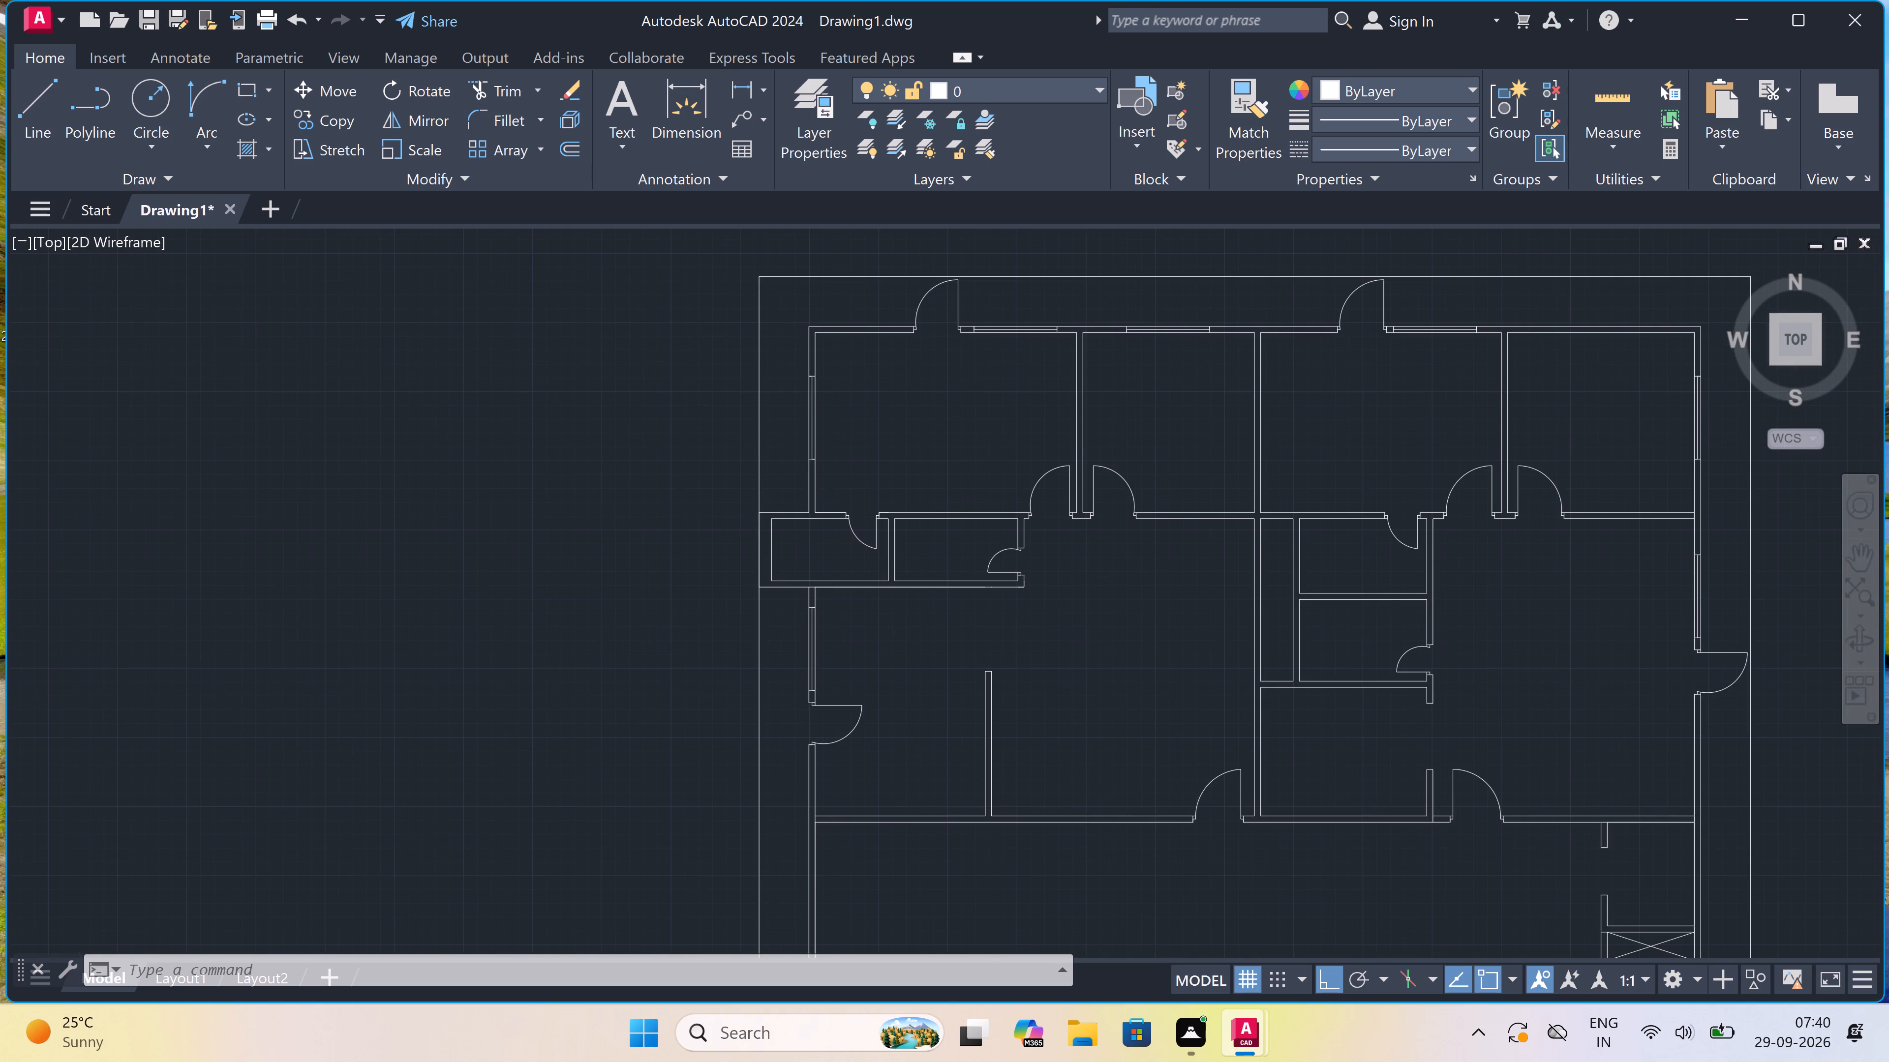
pyautogui.scroll(-3, 973, 522)
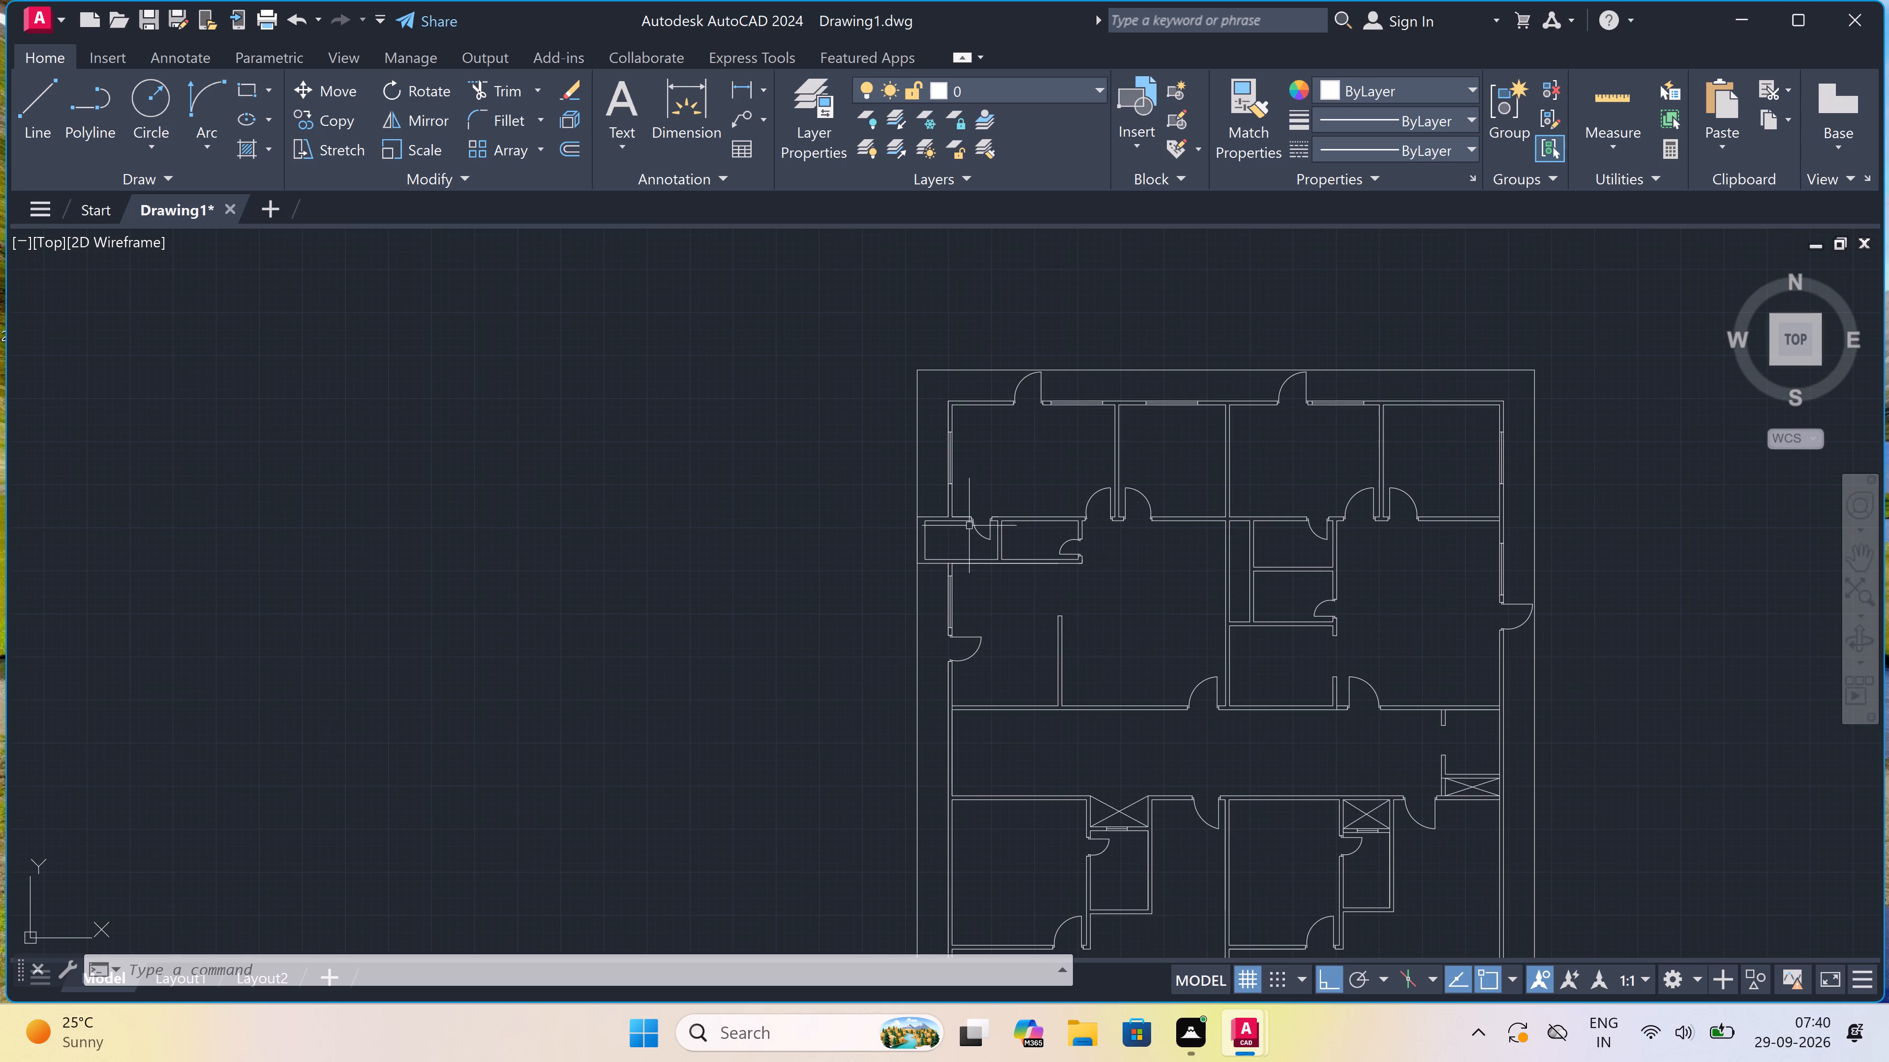
pyautogui.scroll(2, 913, 600)
pyautogui.scroll(1, 954, 396)
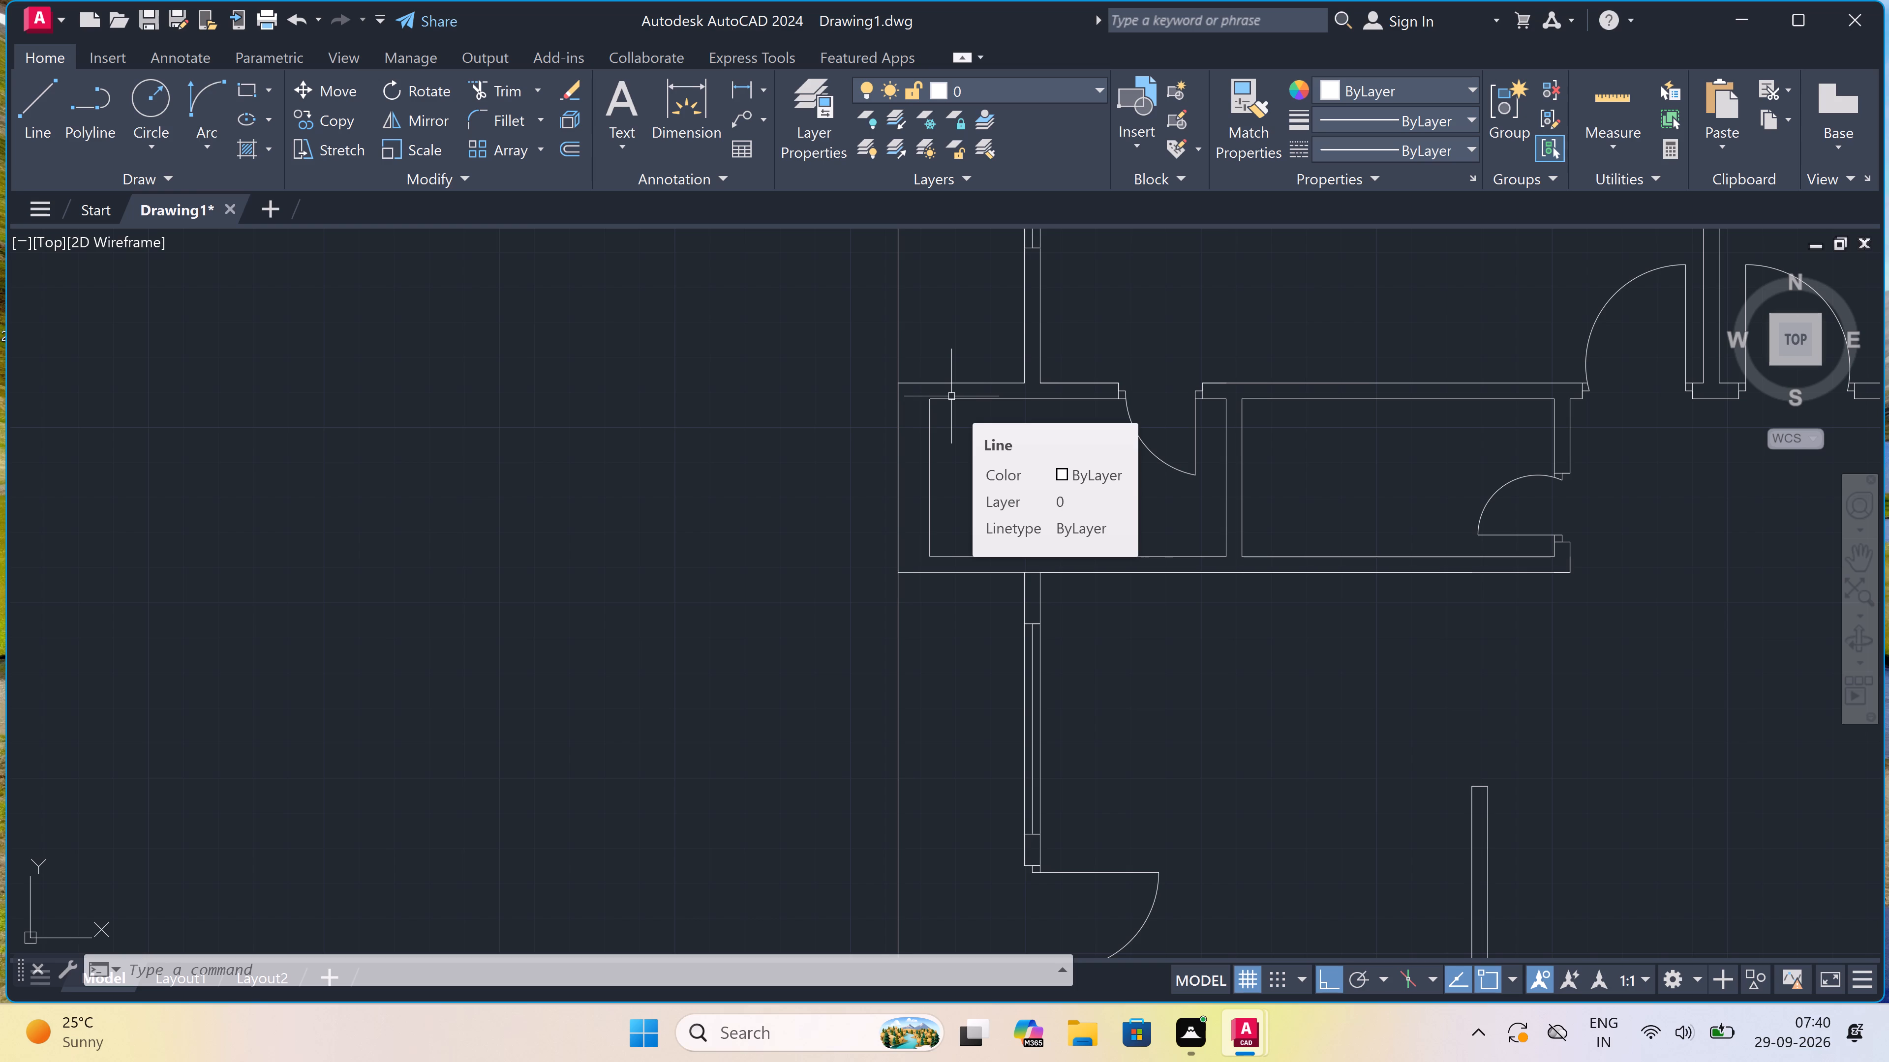
pyautogui.write('l')
pyautogui.press('space')
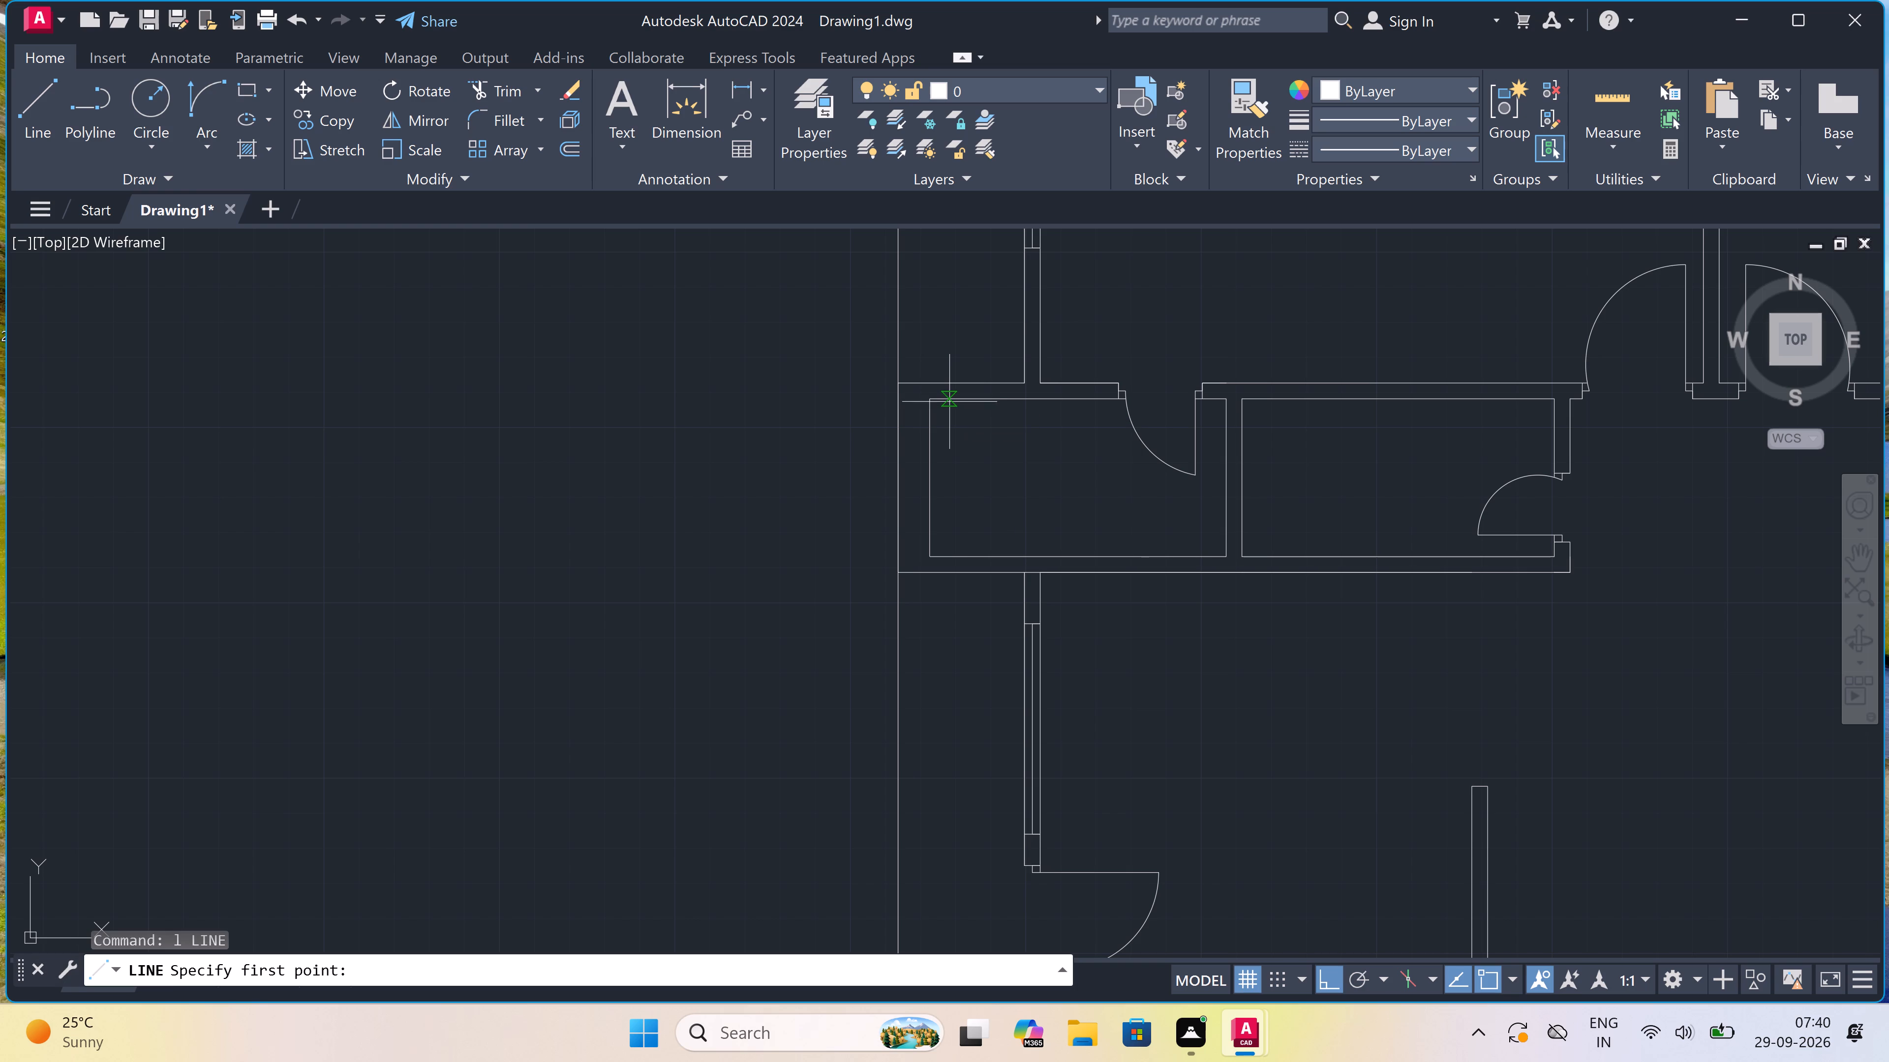
pyautogui.scroll(2, 1253, 433)
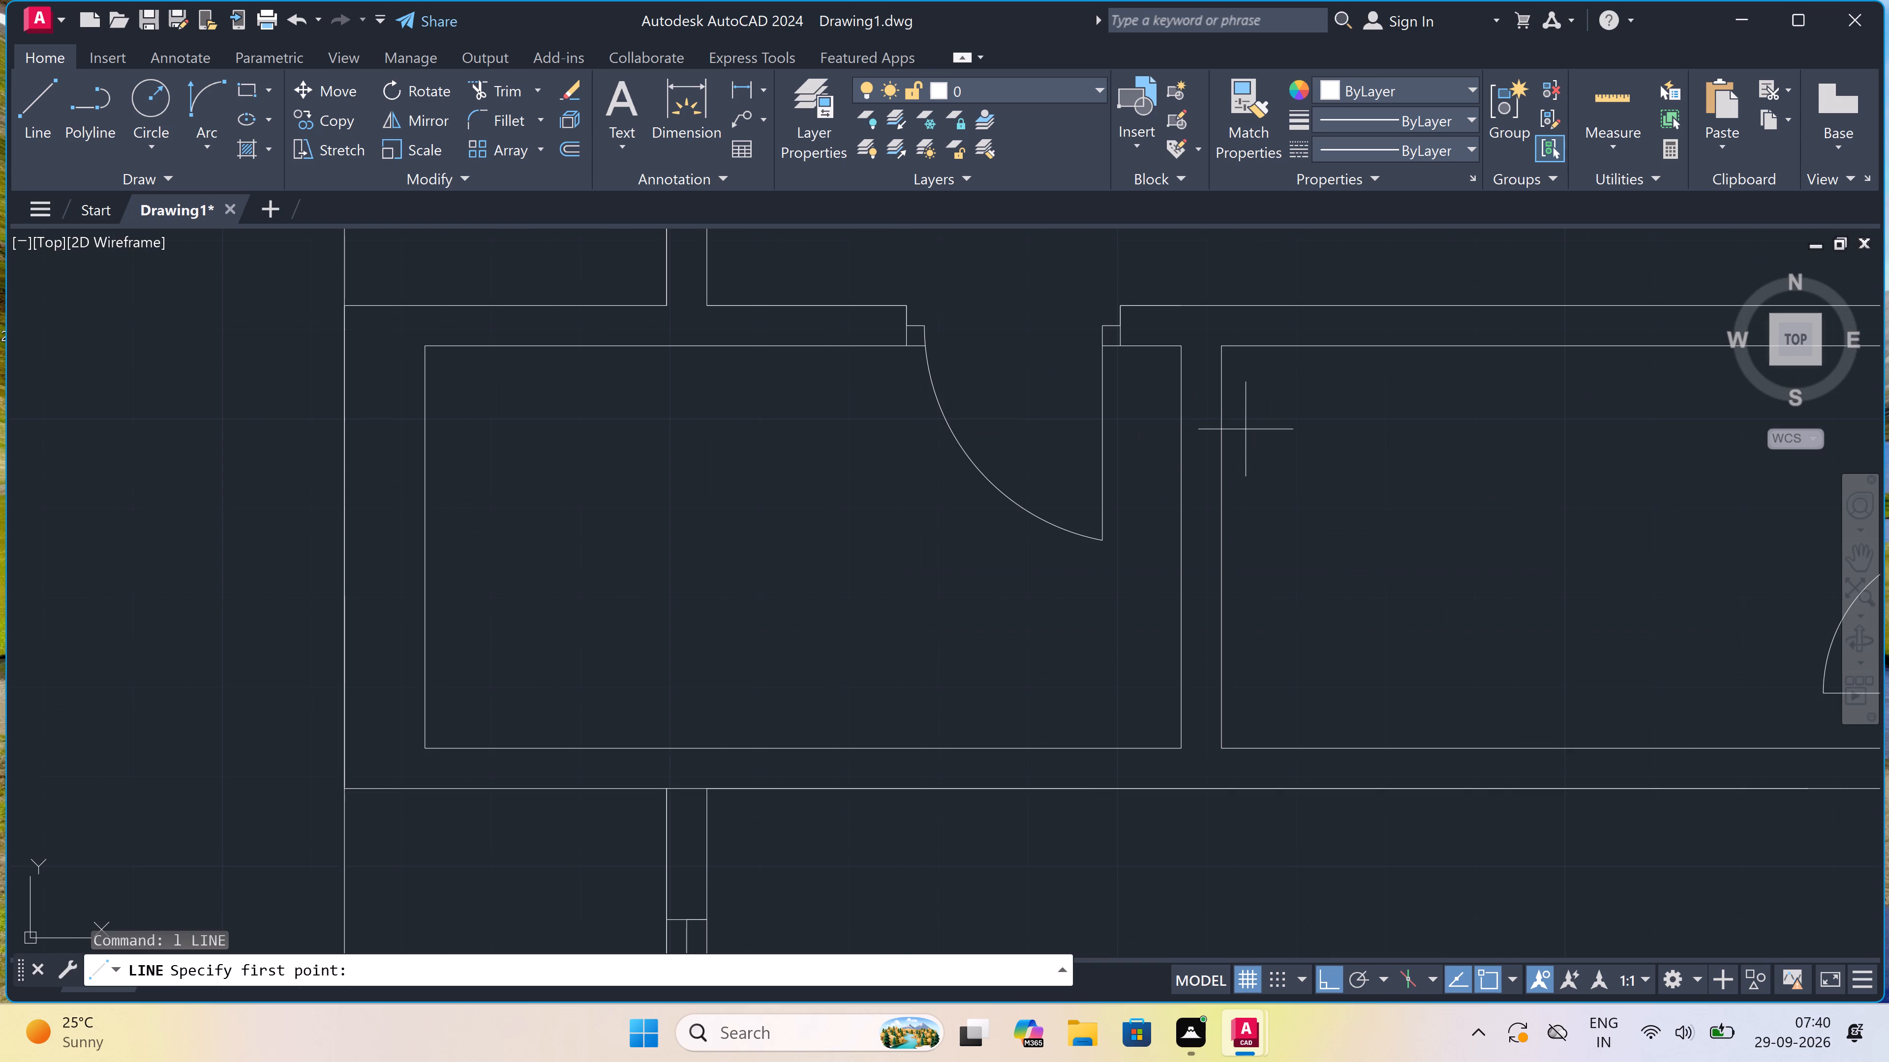
pyautogui.click(1226, 422)
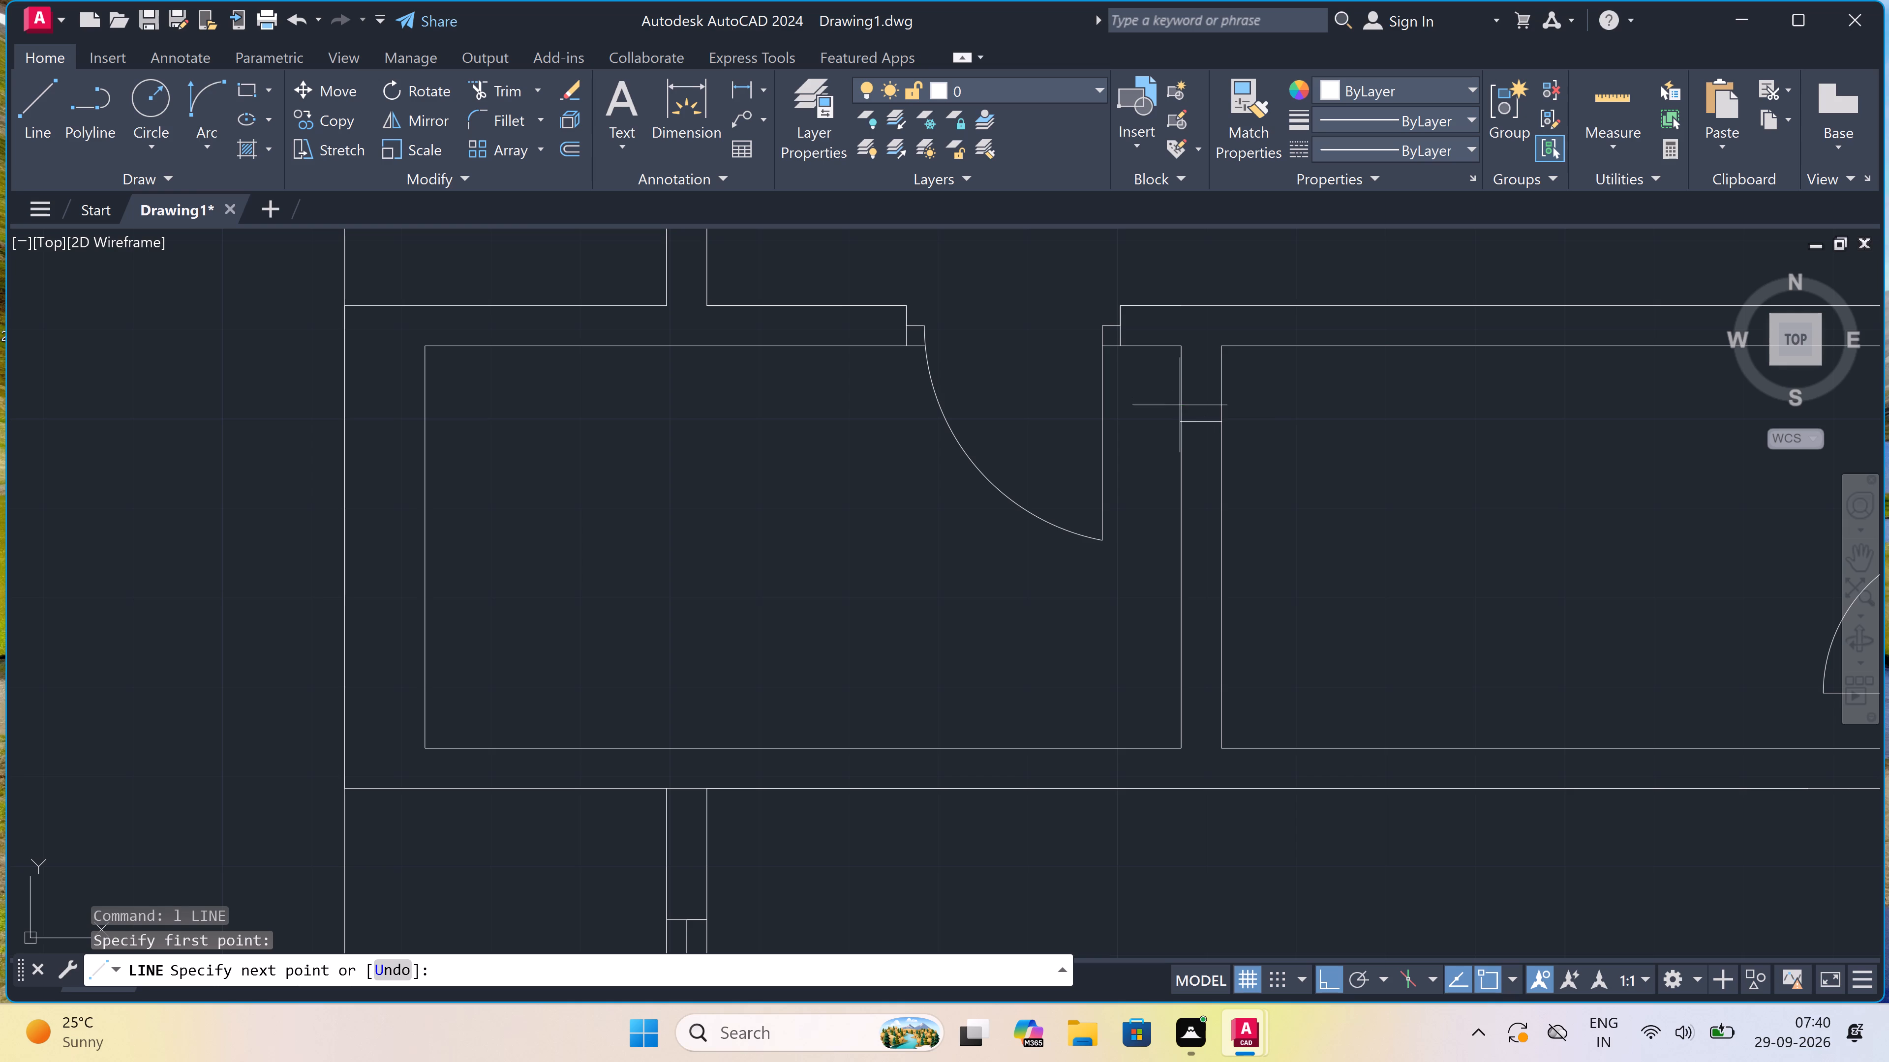
pyautogui.doubleClick(1180, 416)
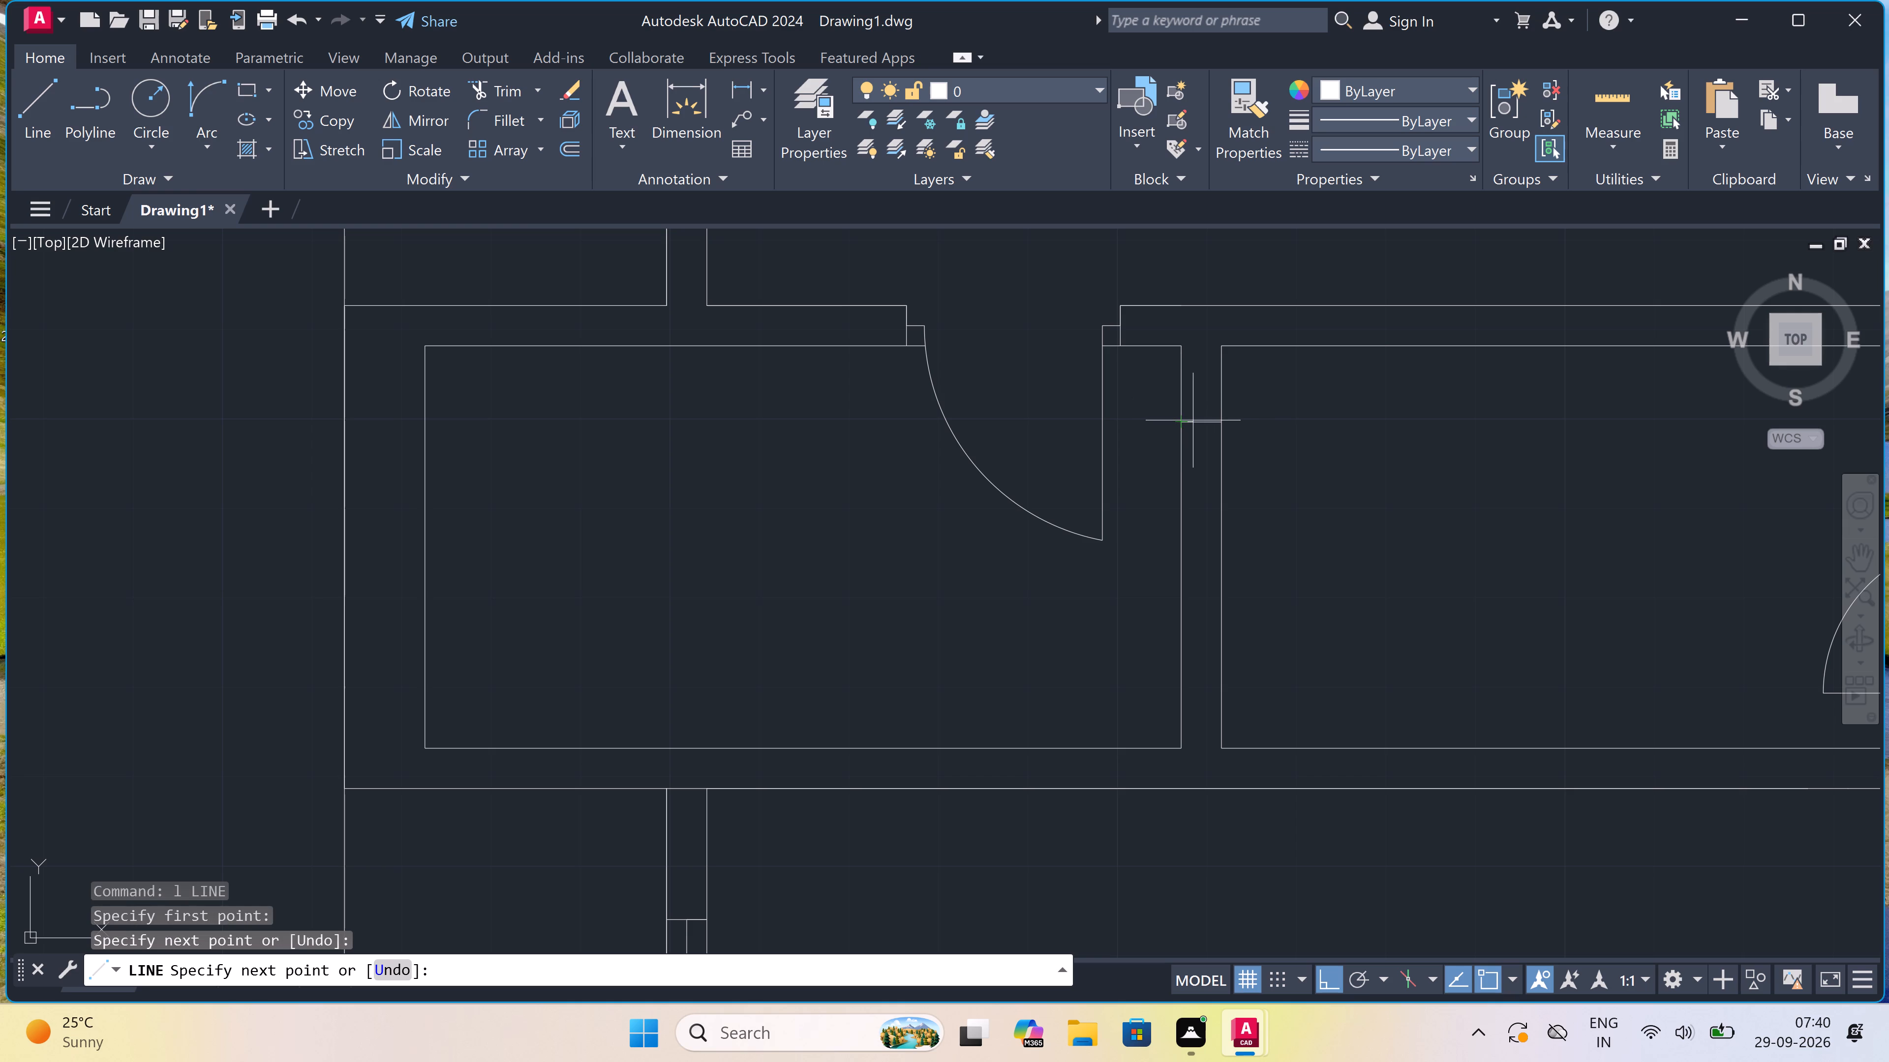
pyautogui.click(1196, 423)
pyautogui.press('2')
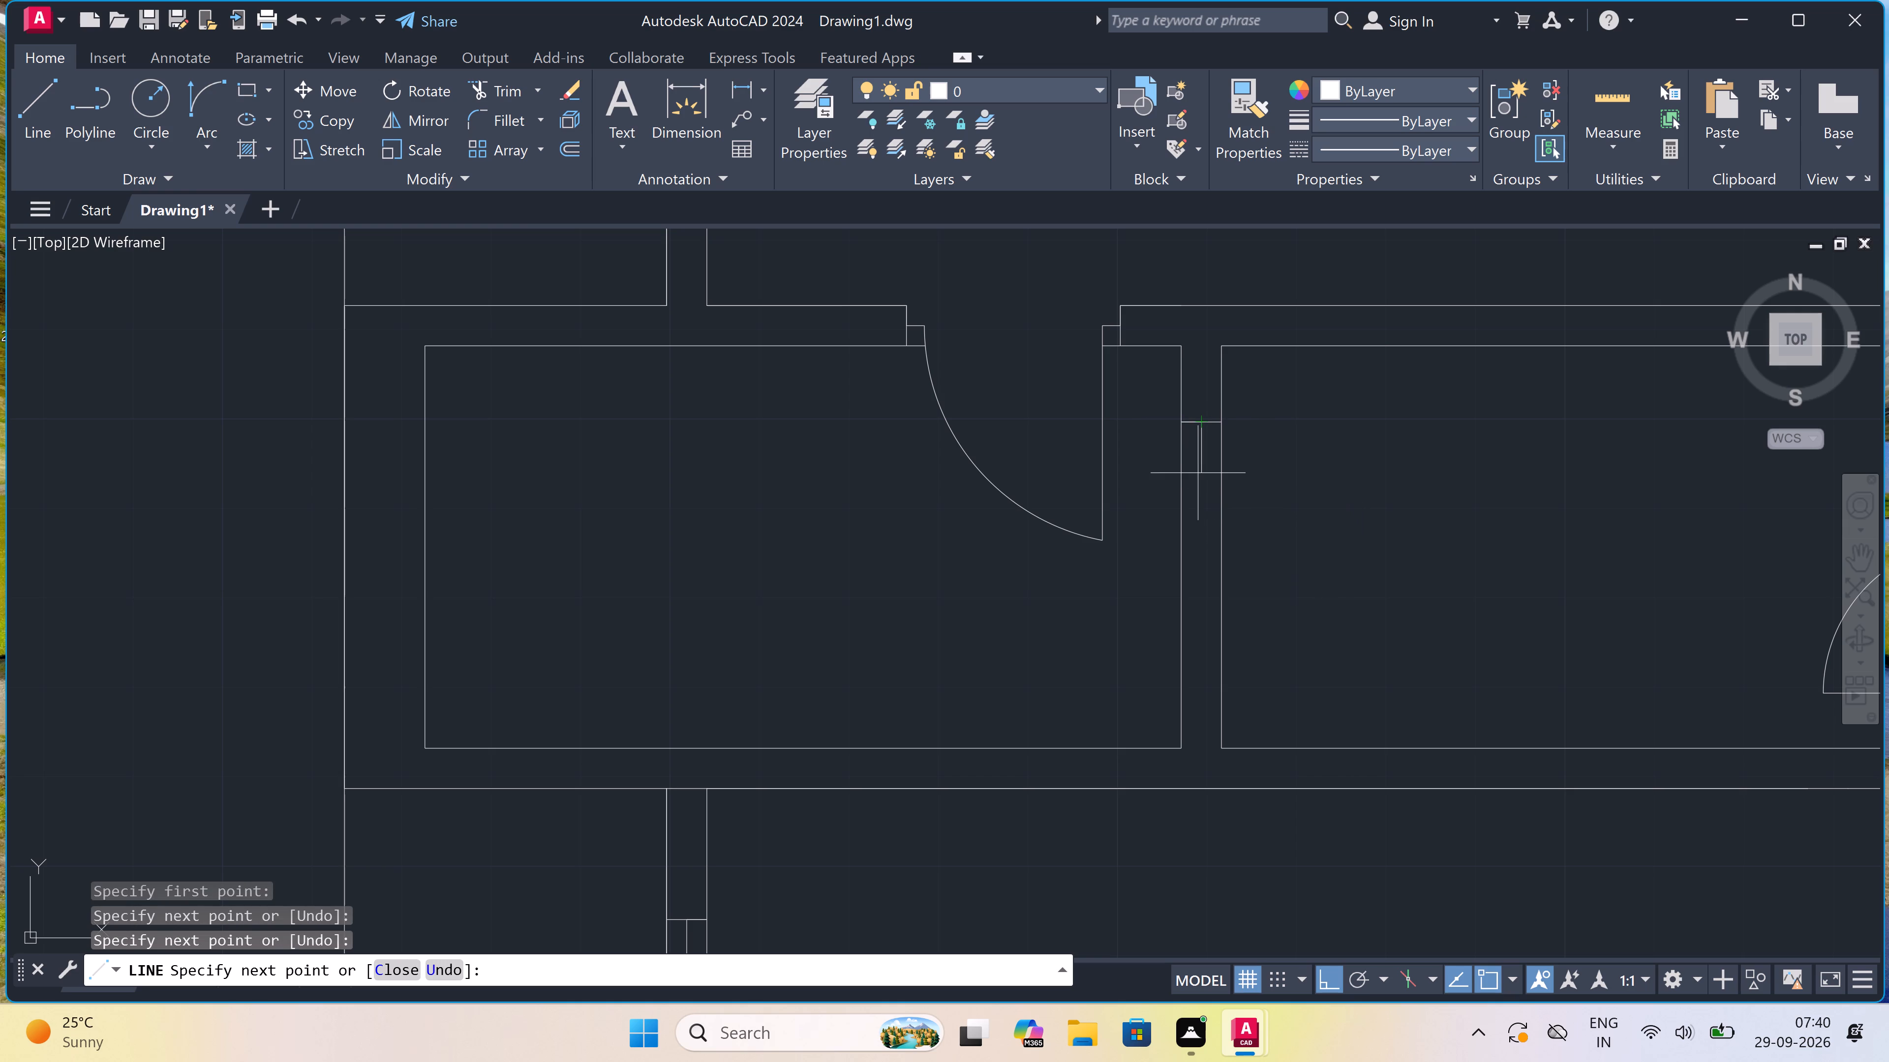
pyautogui.write("'")
pyautogui.press('space')
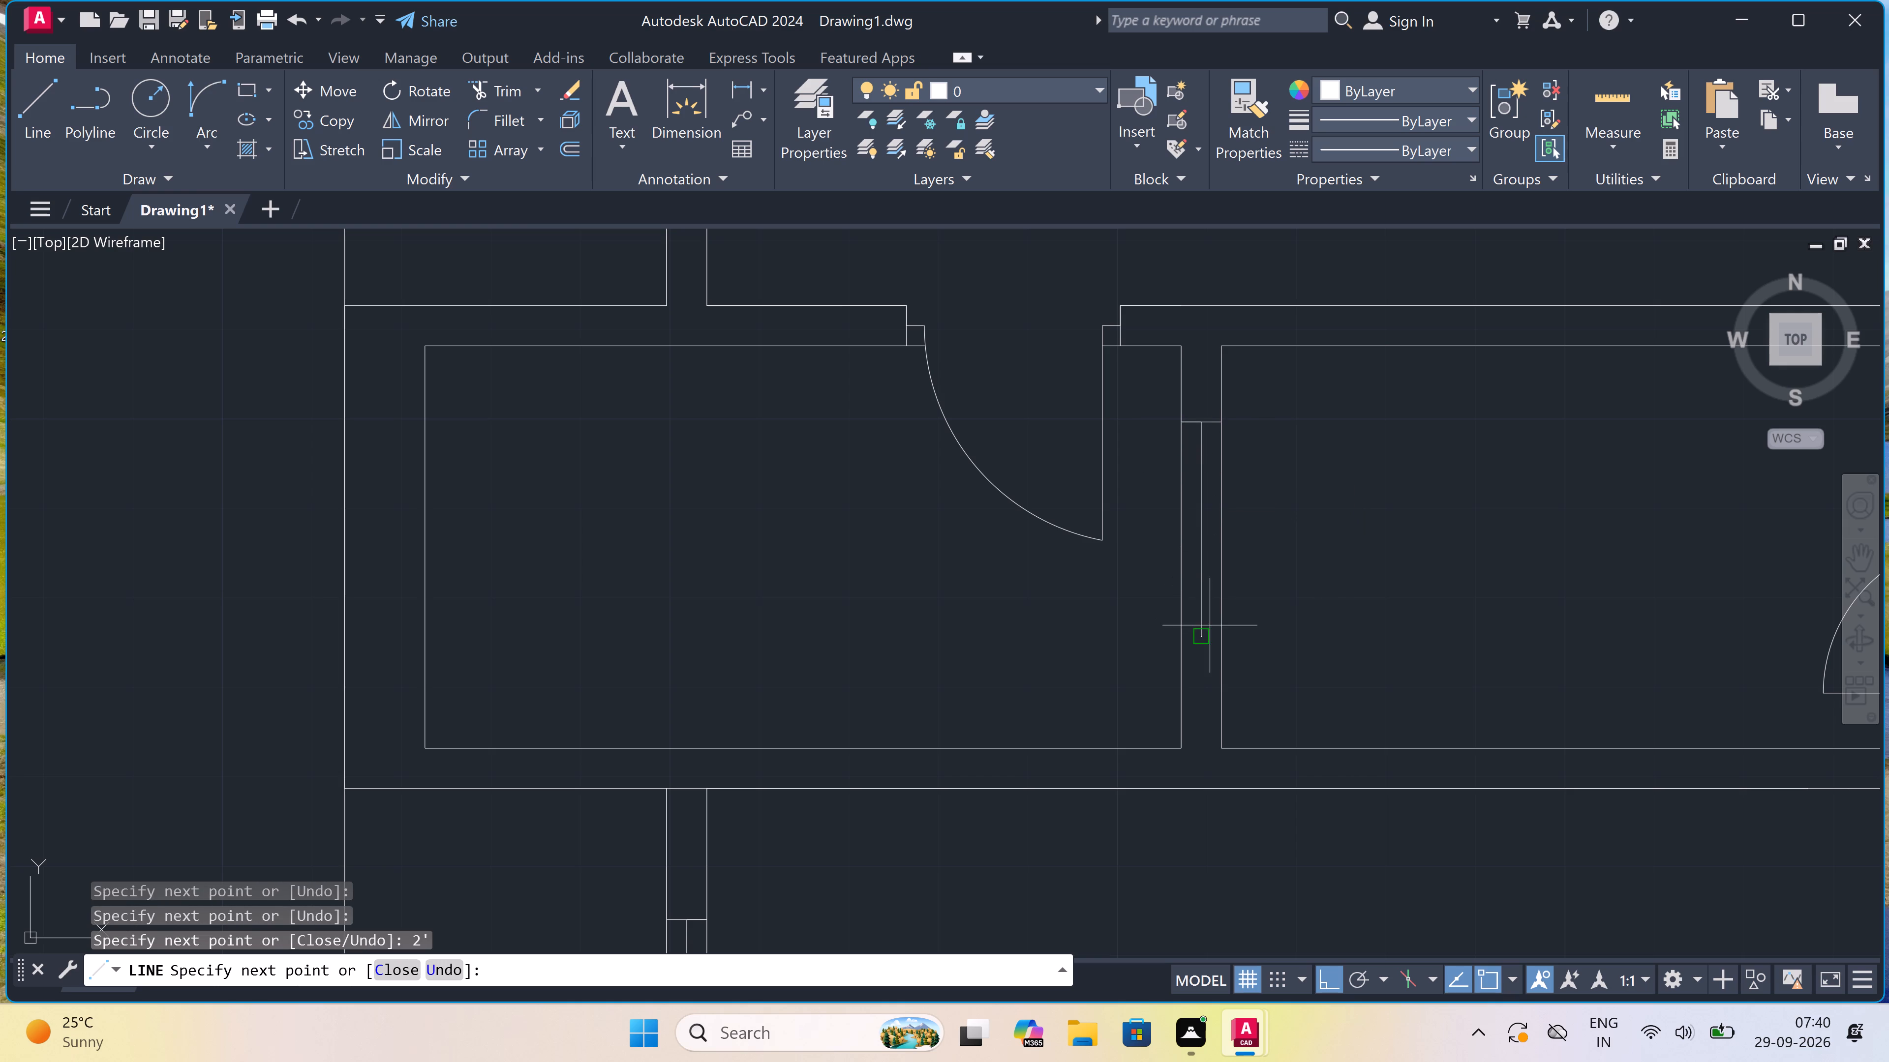
pyautogui.scroll(1, 1214, 634)
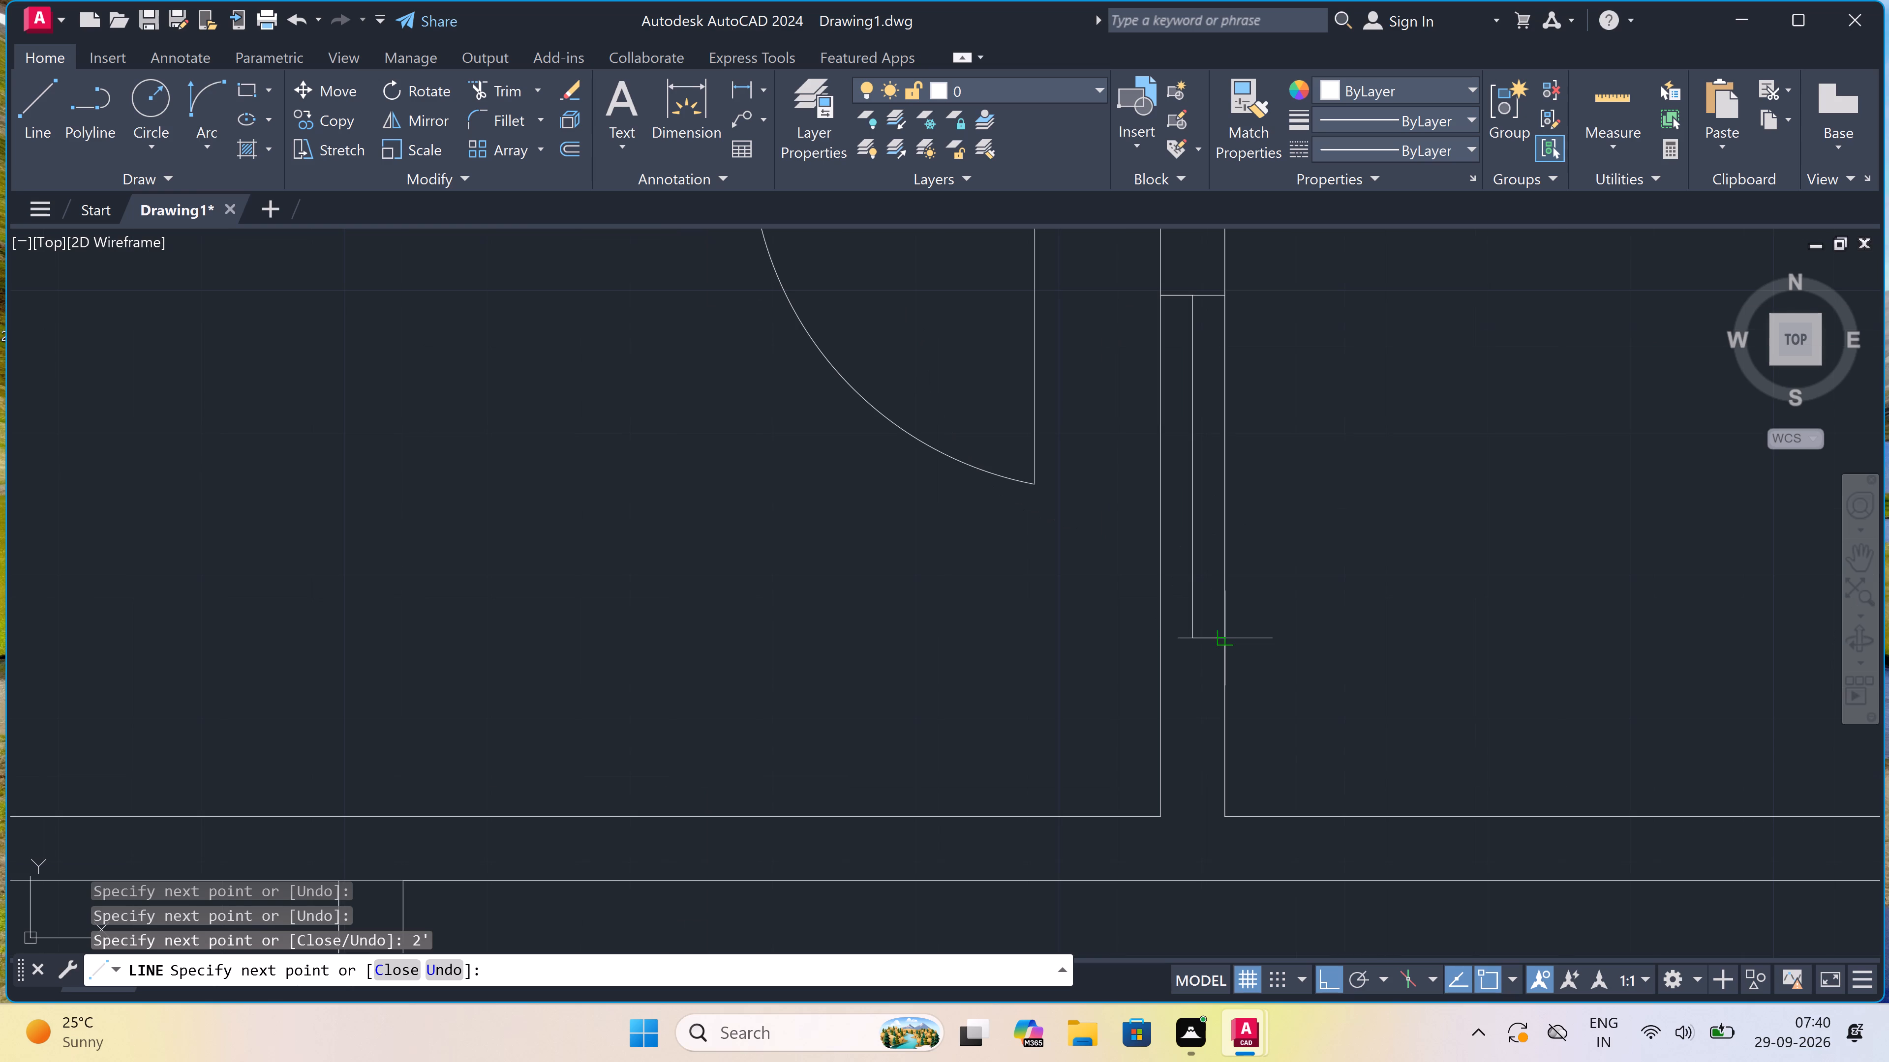
pyautogui.click(1219, 634)
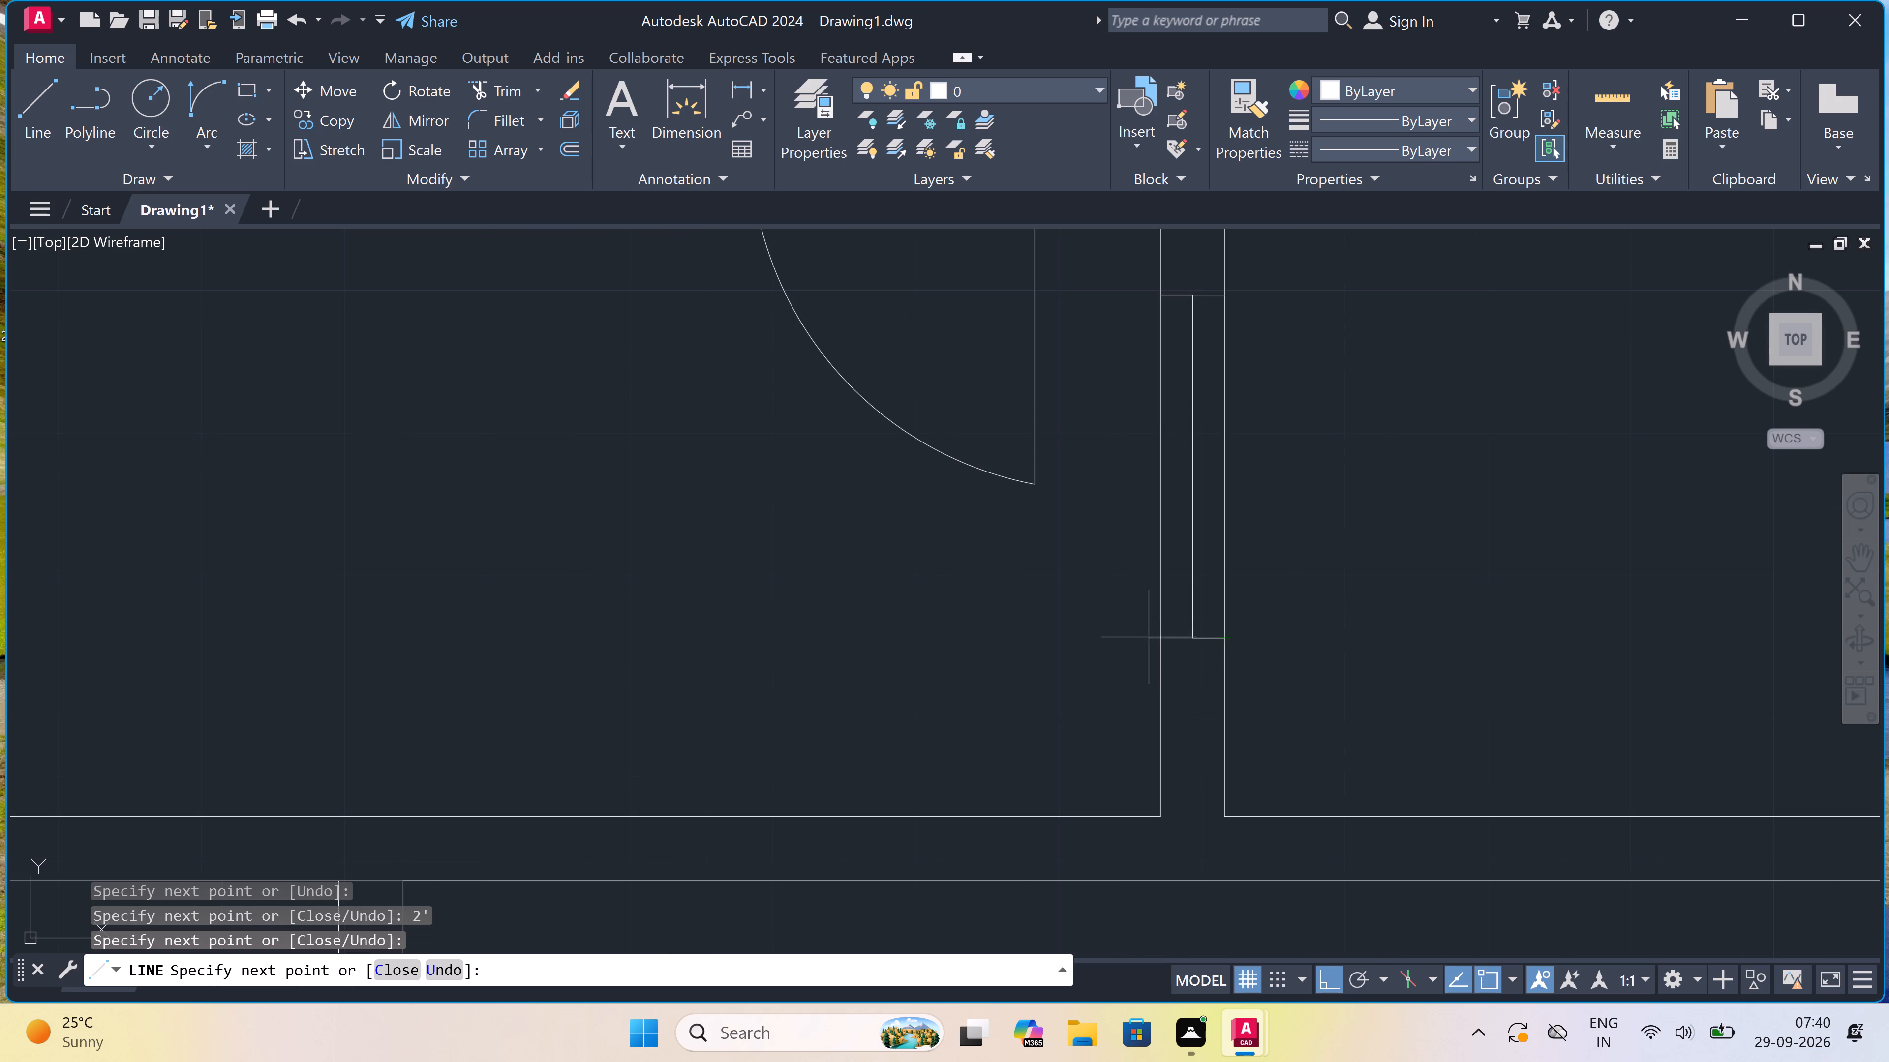
pyautogui.click(1163, 637)
pyautogui.press('Escape')
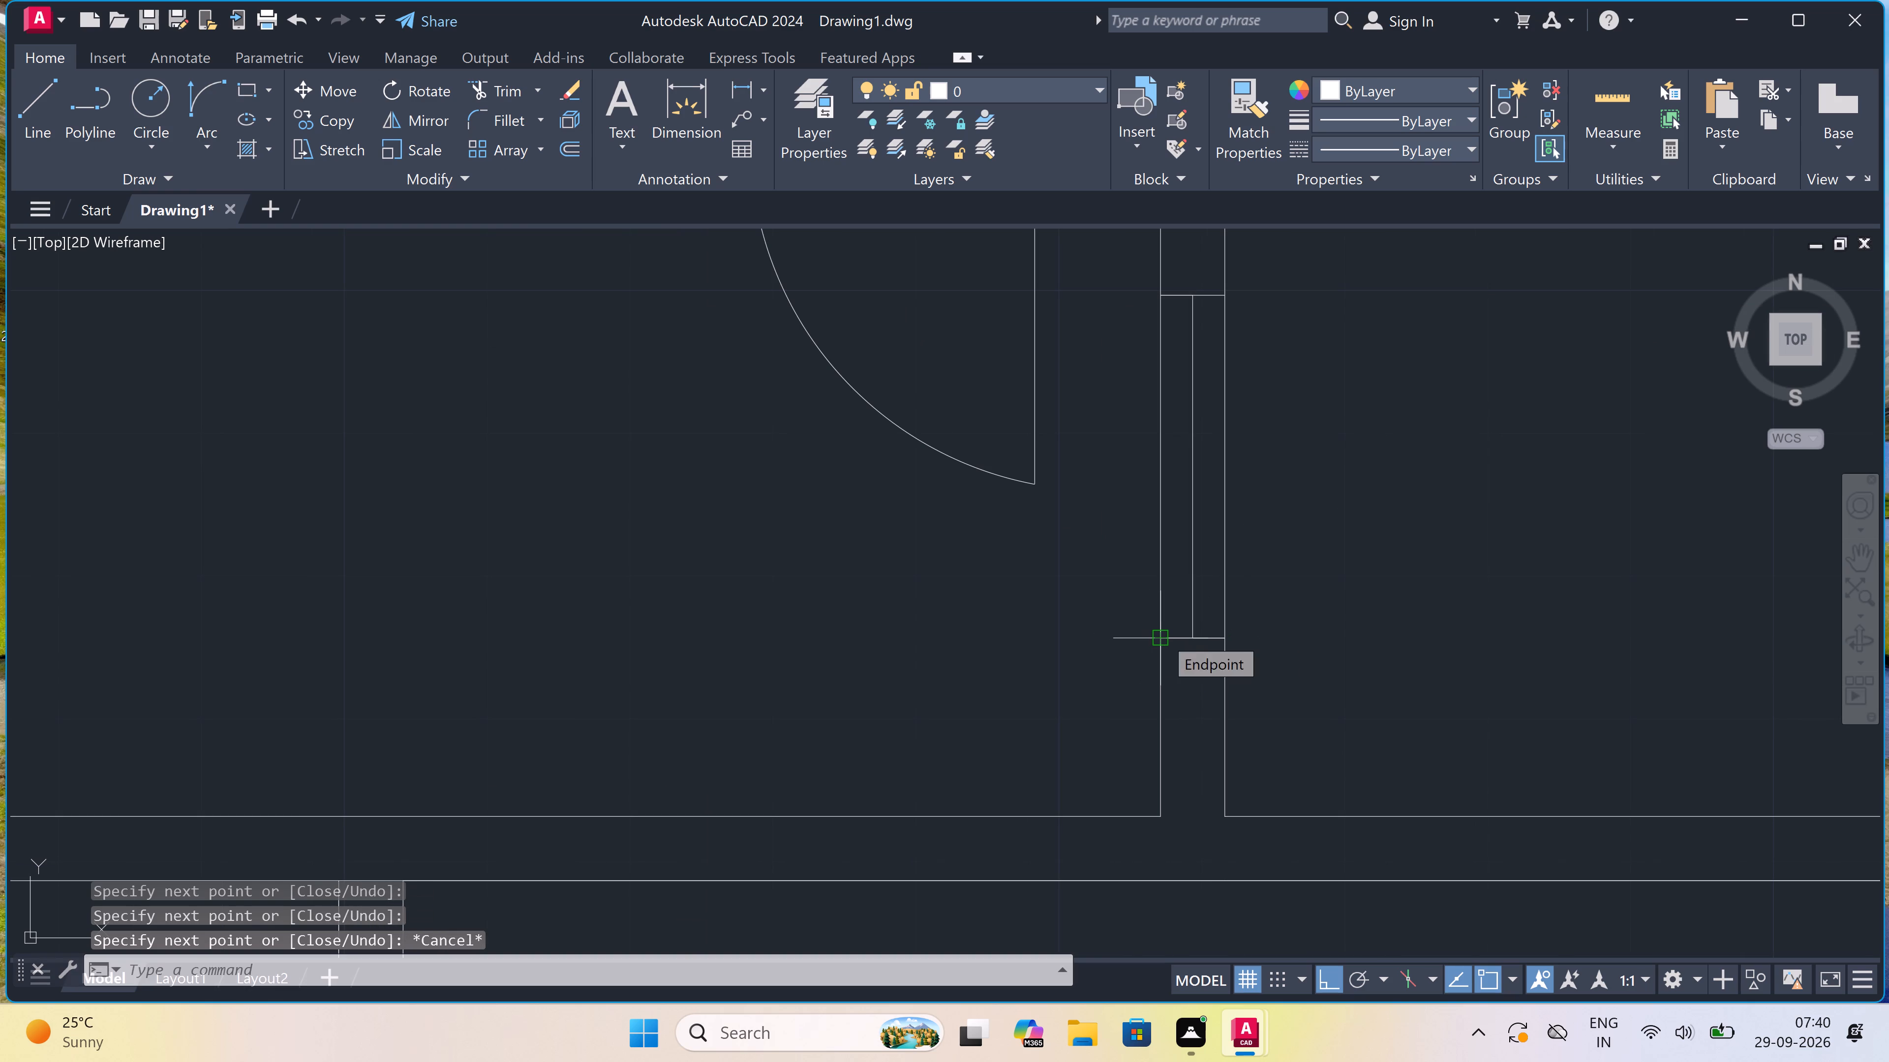
# Draw a 2' window with end lines and a centre line in the wall between the narrow shaft and the northern small room on the east side.
pyautogui.press('space')
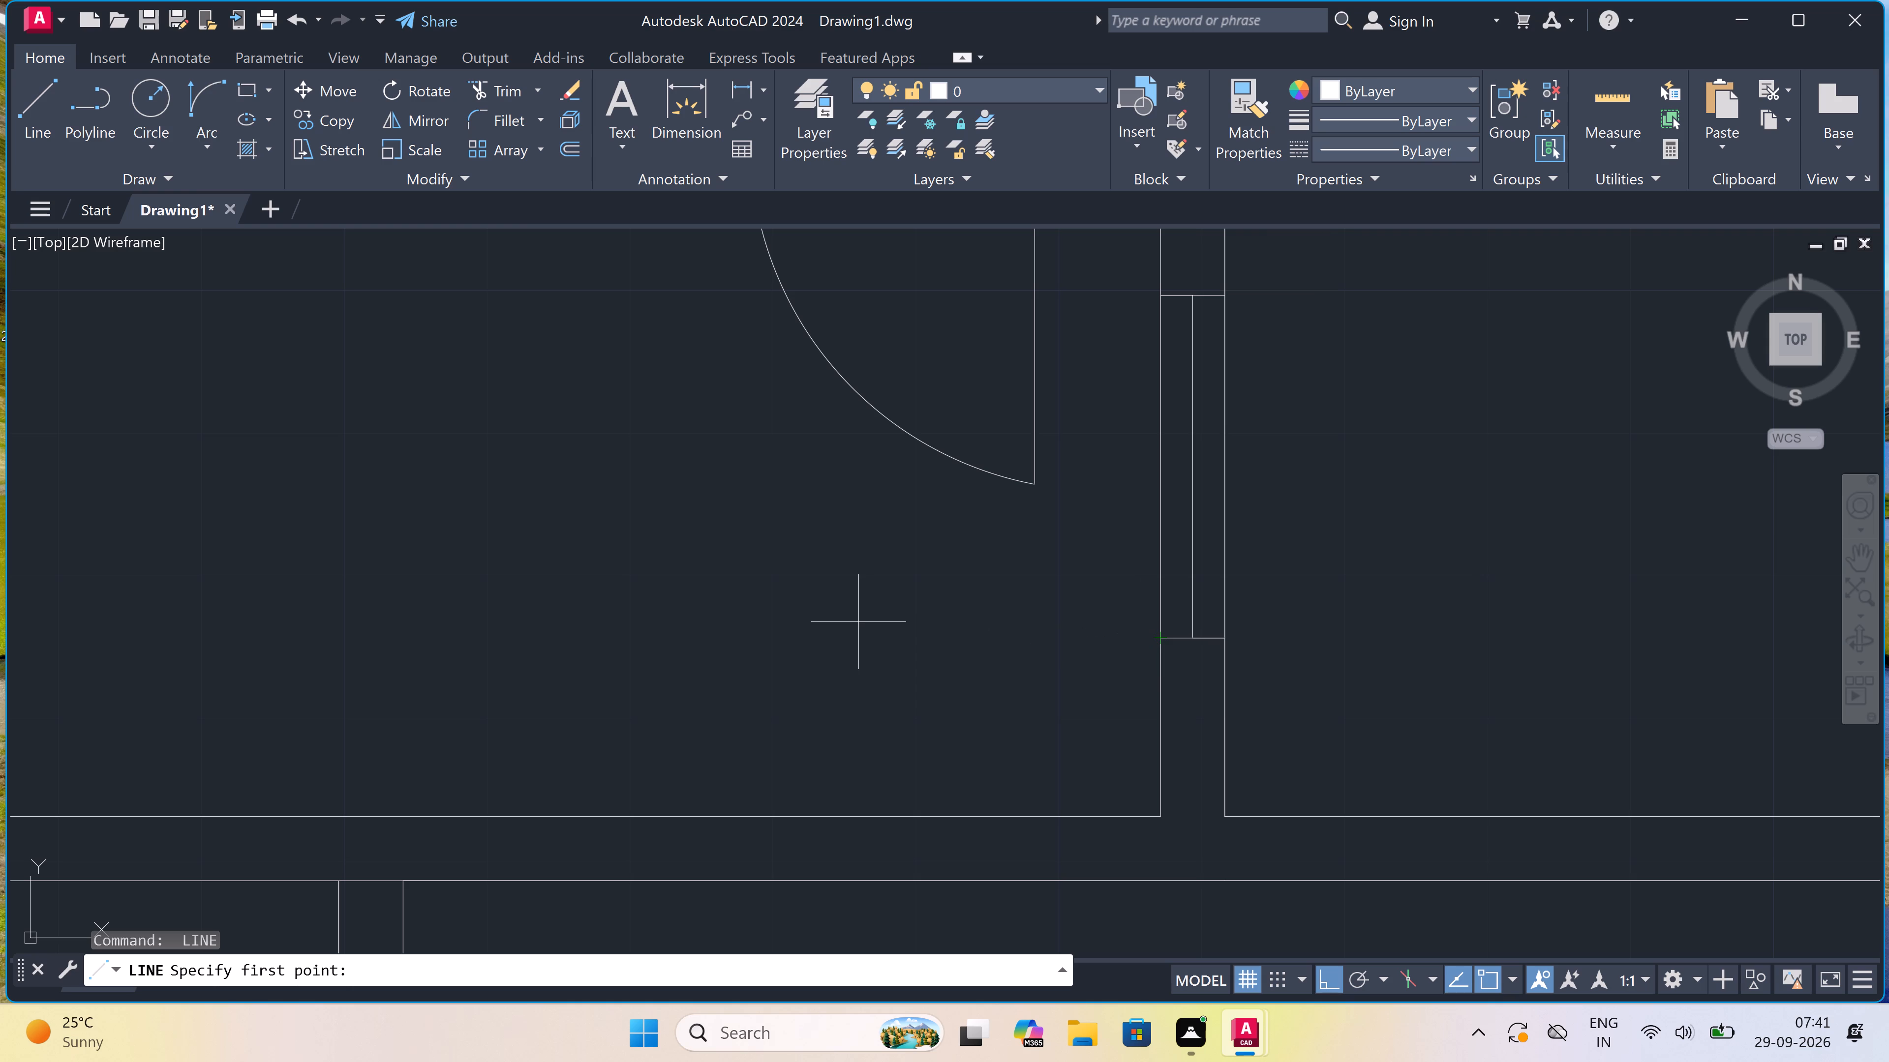
pyautogui.scroll(-5, 858, 622)
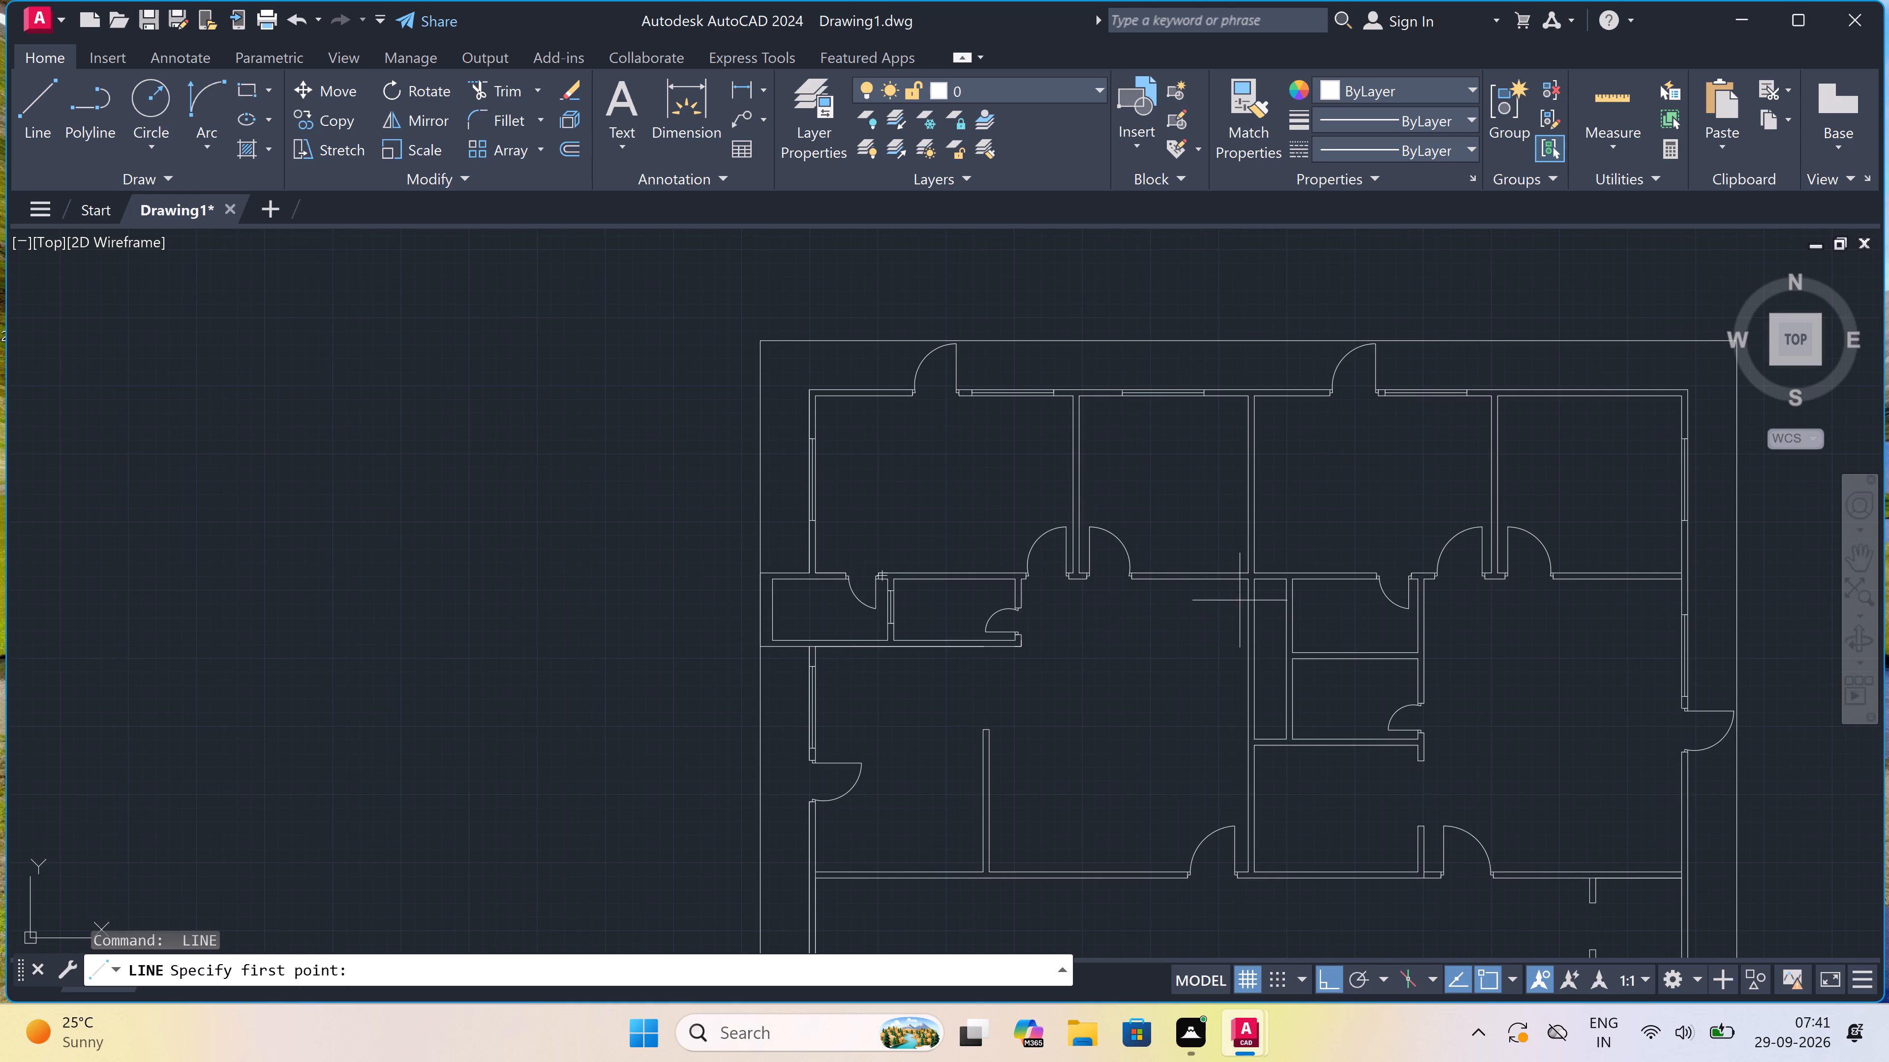
pyautogui.scroll(2, 1313, 614)
pyautogui.scroll(2, 1265, 638)
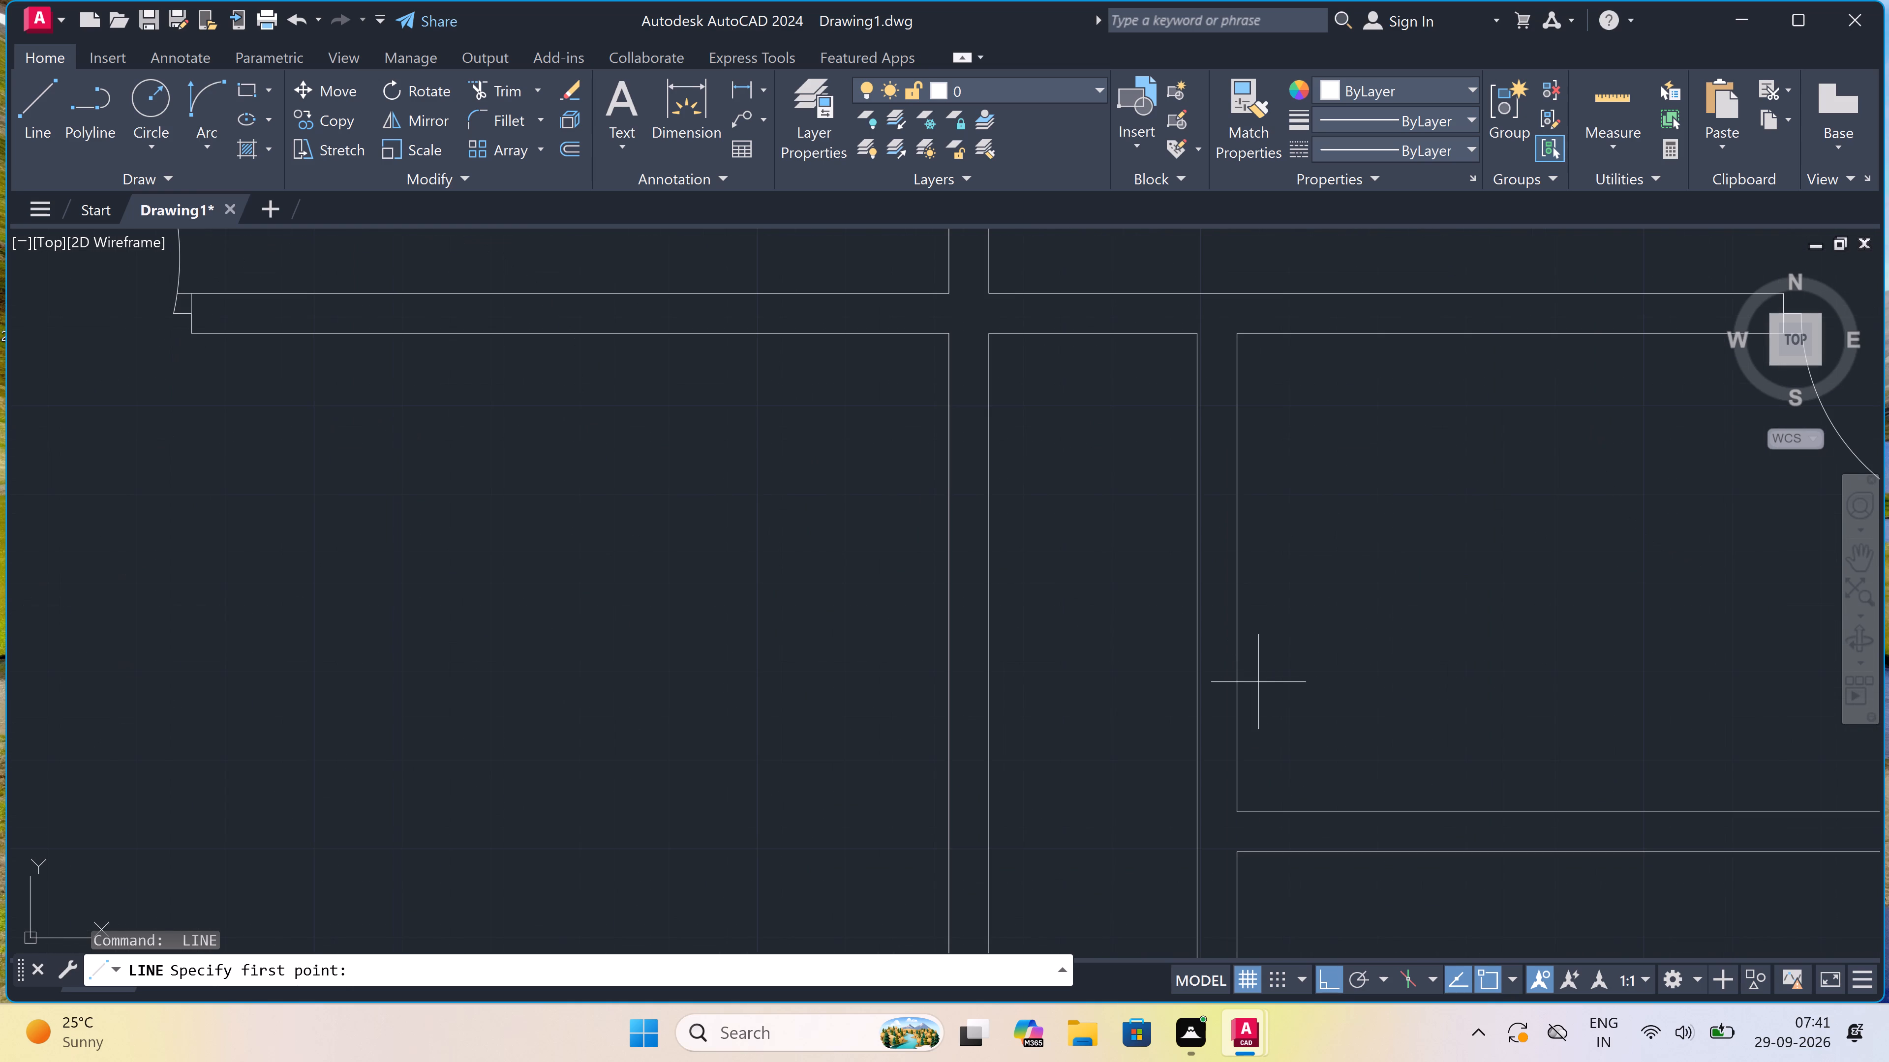
pyautogui.click(1231, 693)
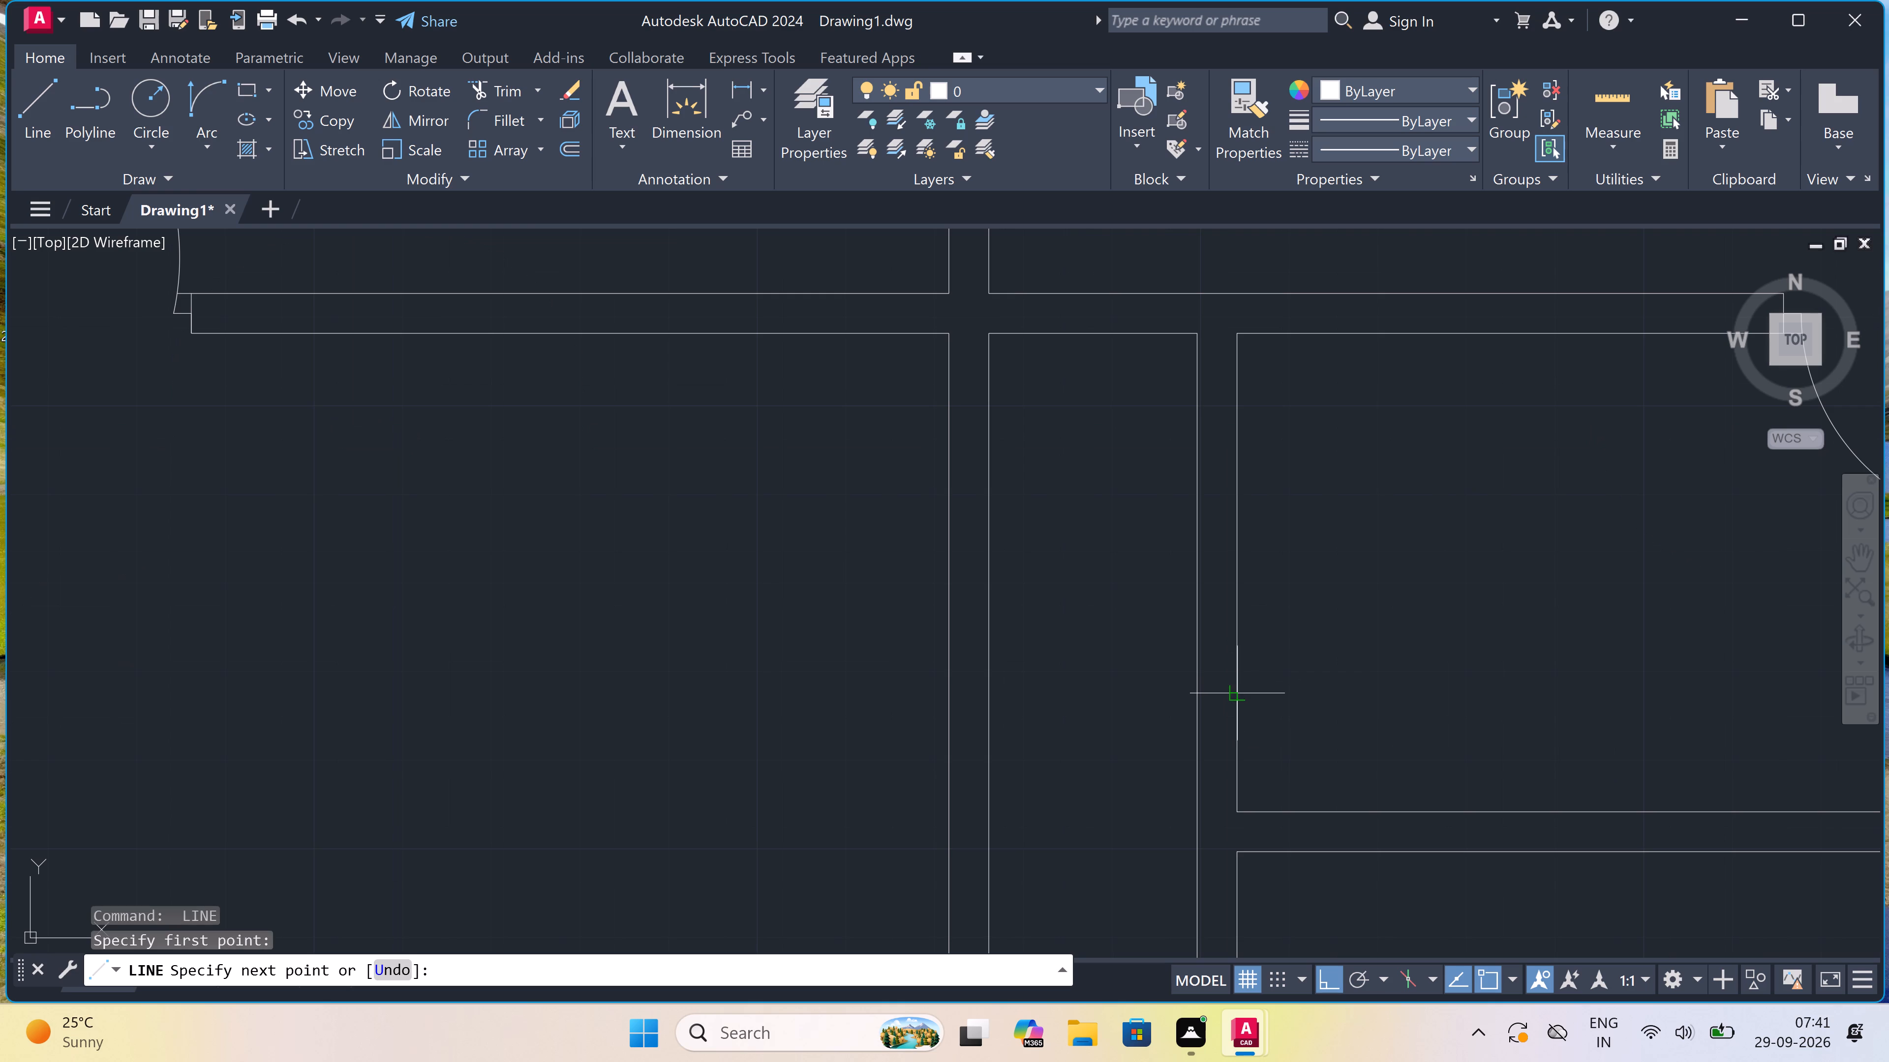
pyautogui.click(1205, 693)
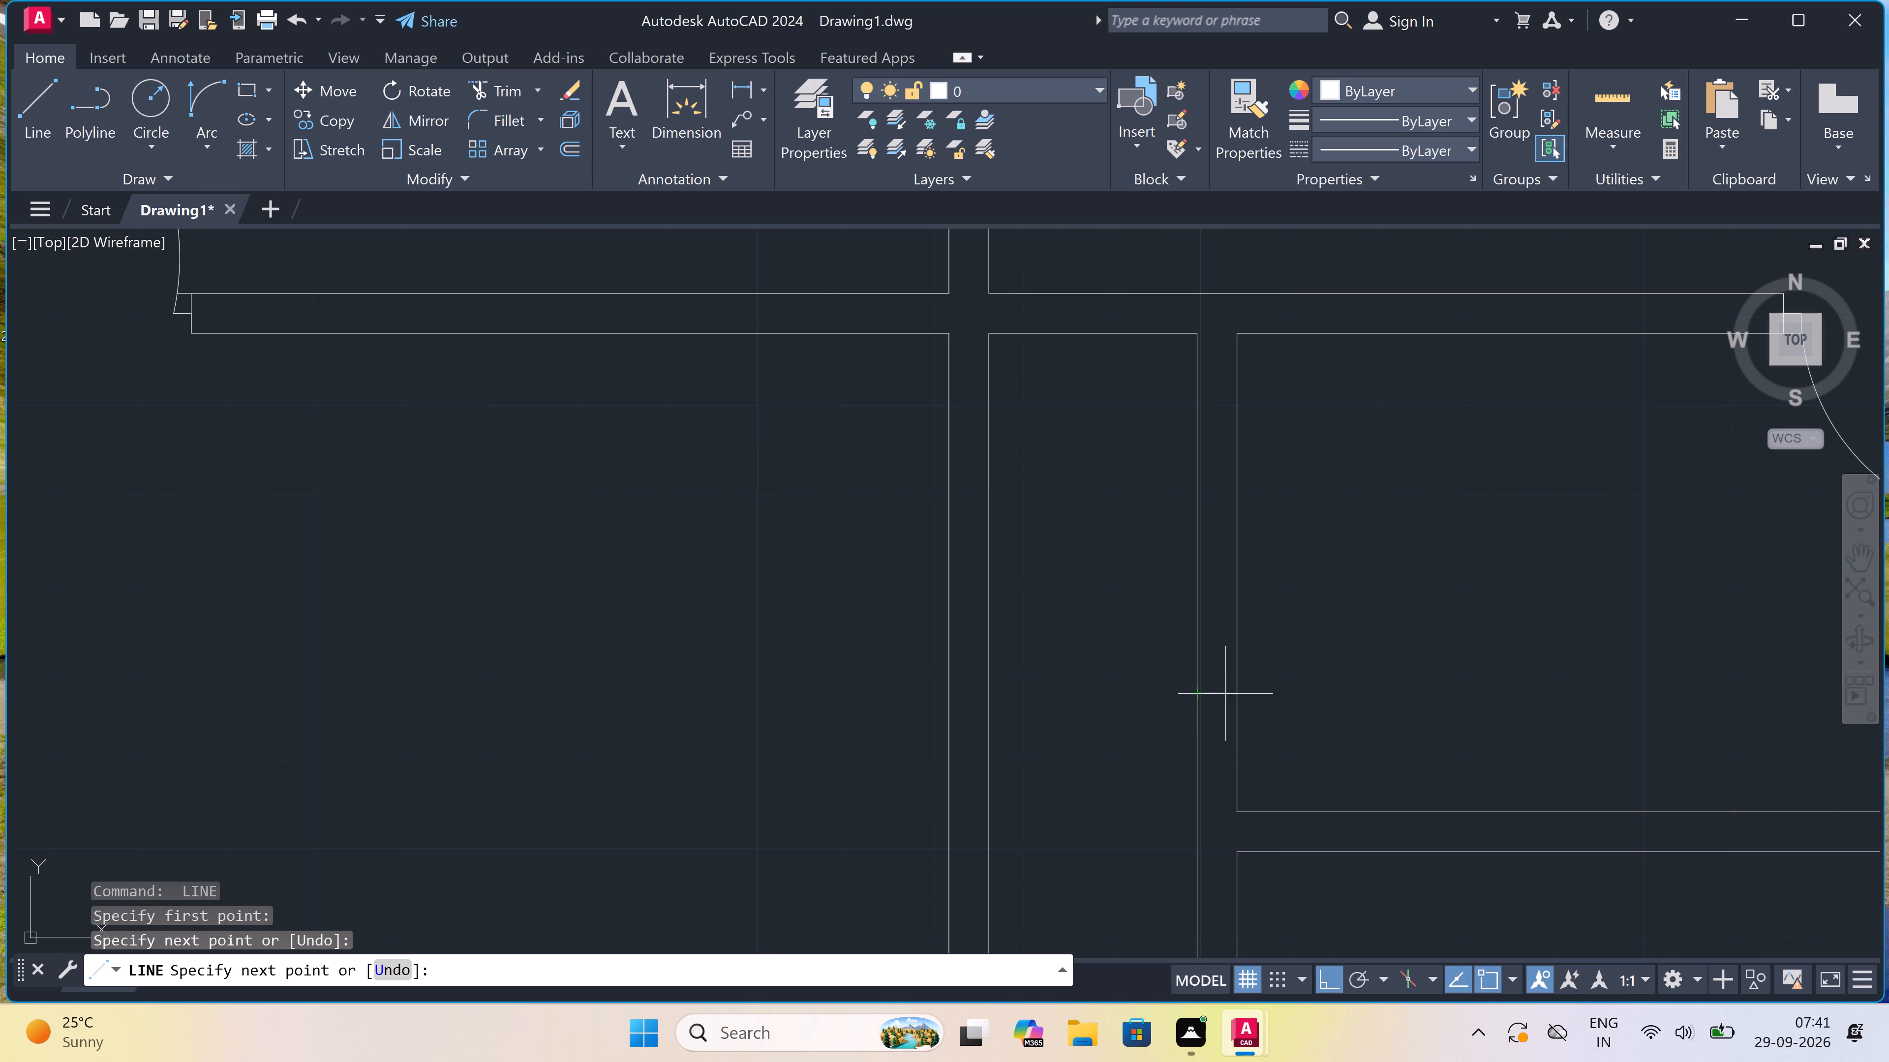
pyautogui.click(1227, 695)
pyautogui.click(1214, 688)
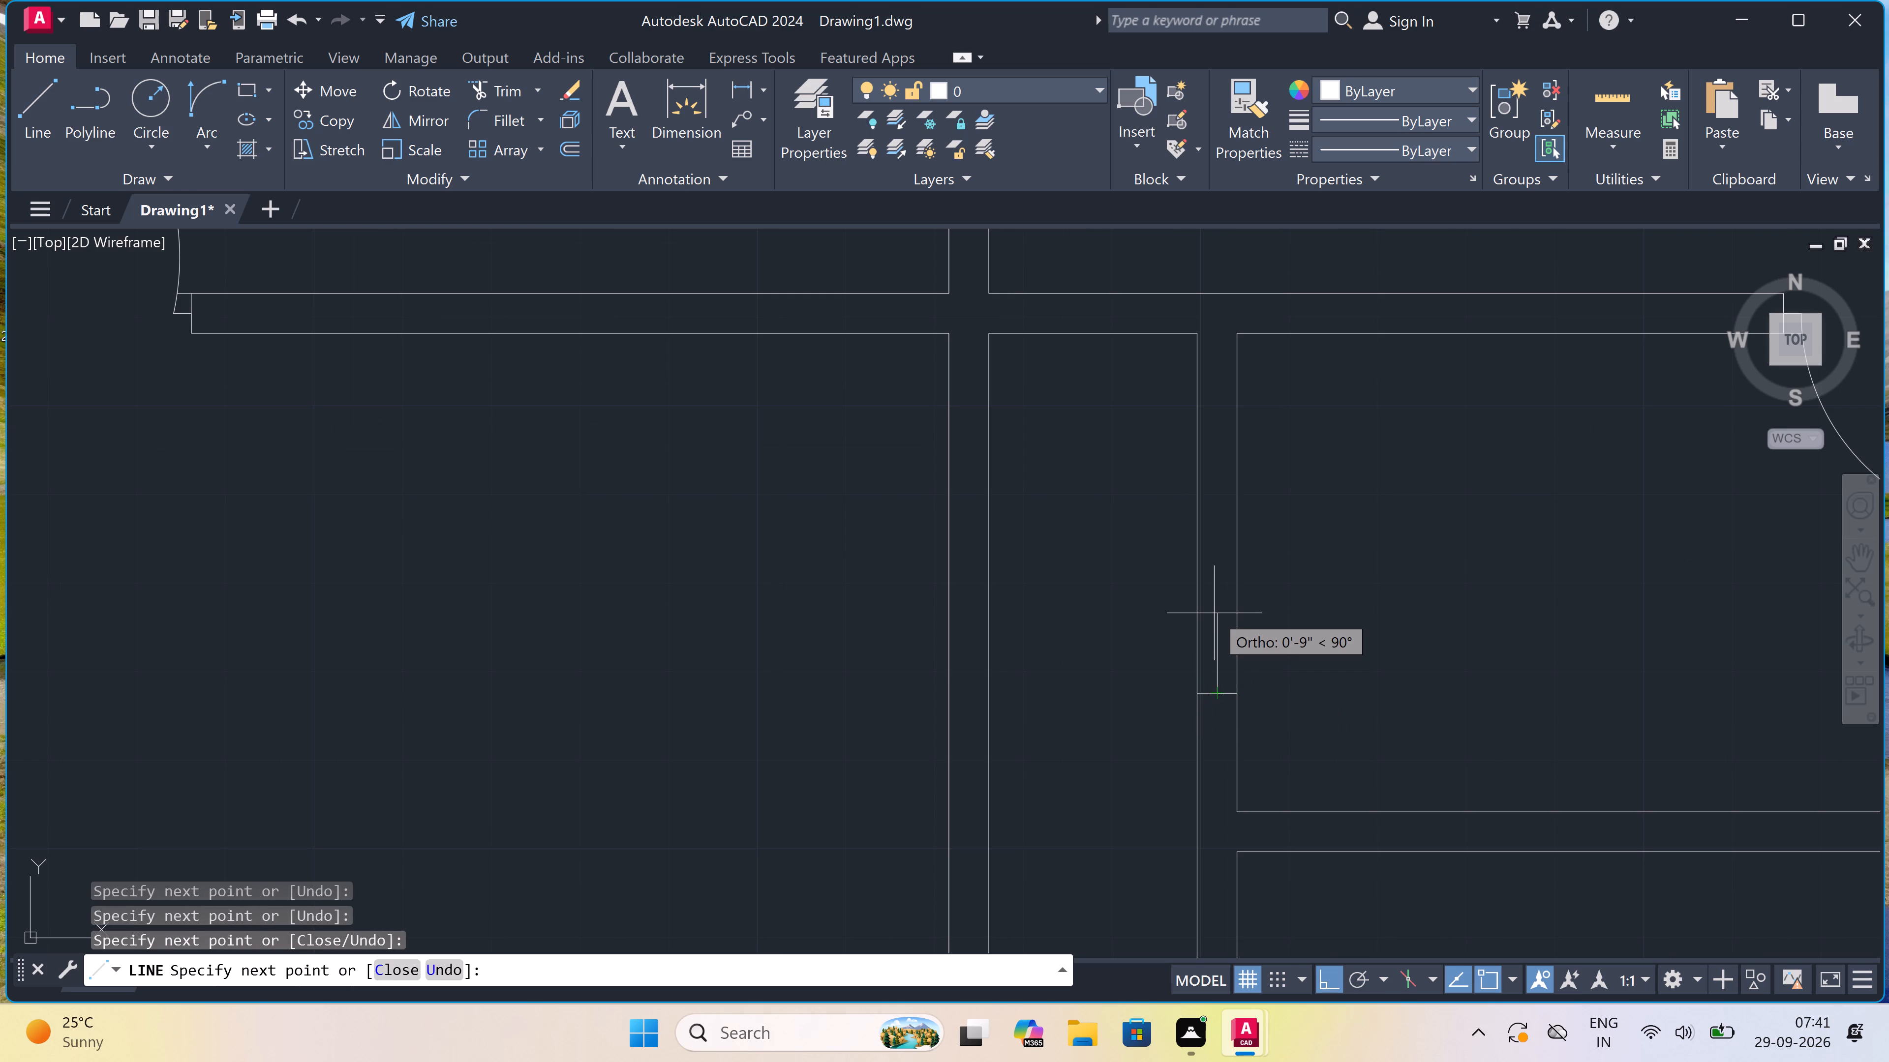
pyautogui.press('2')
pyautogui.write("'")
pyautogui.press('space')
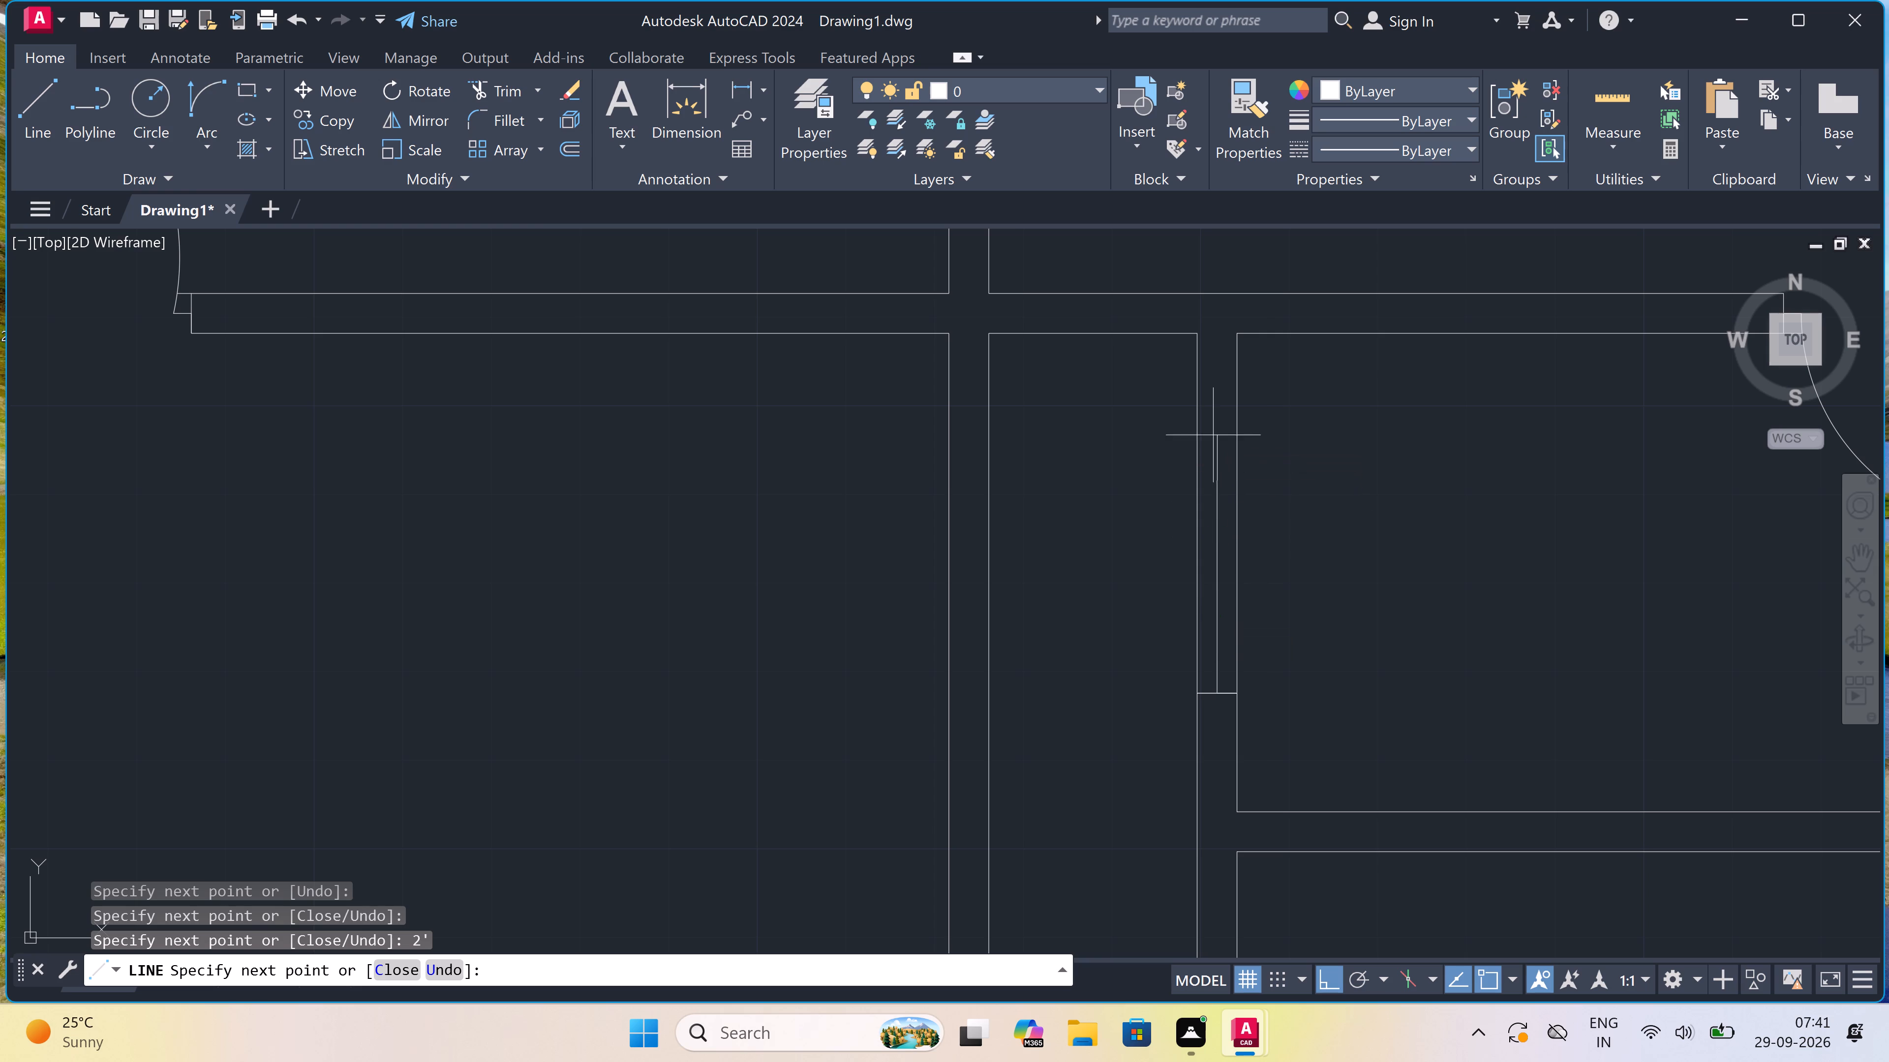
pyautogui.scroll(2, 1197, 454)
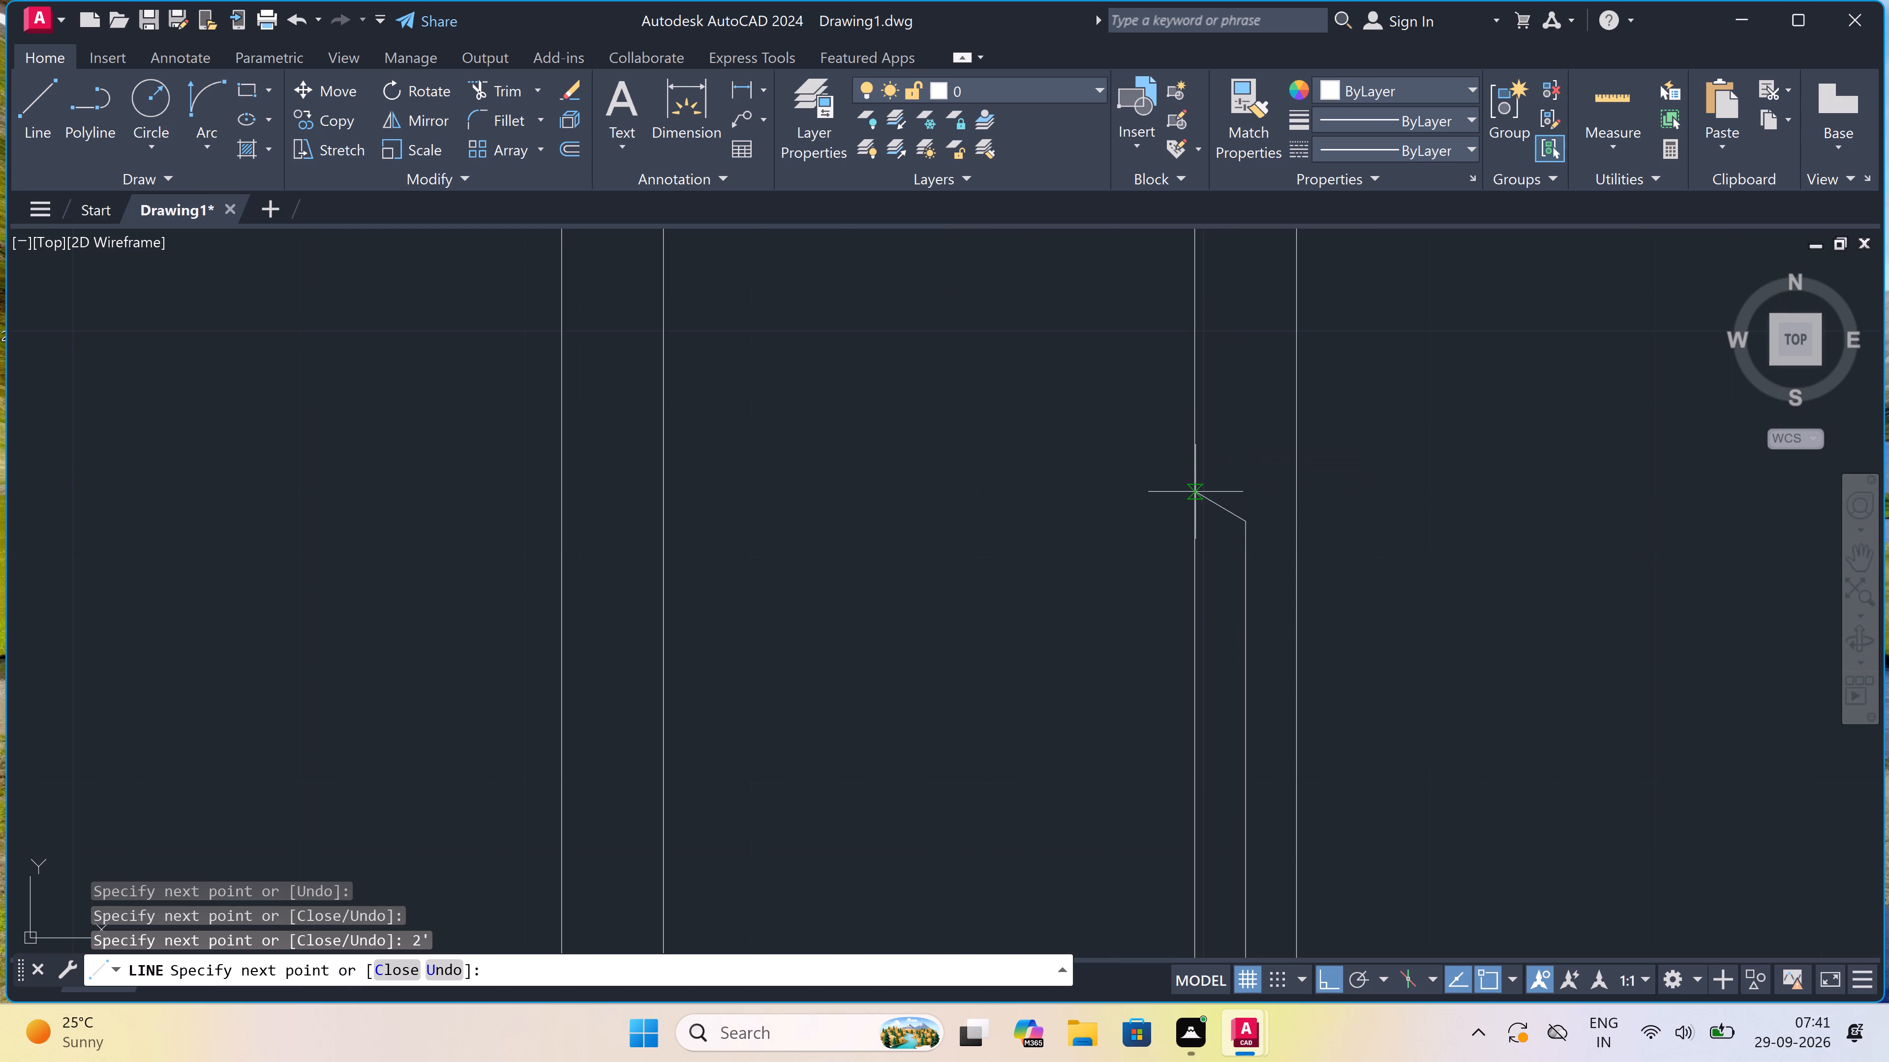
pyautogui.click(1194, 513)
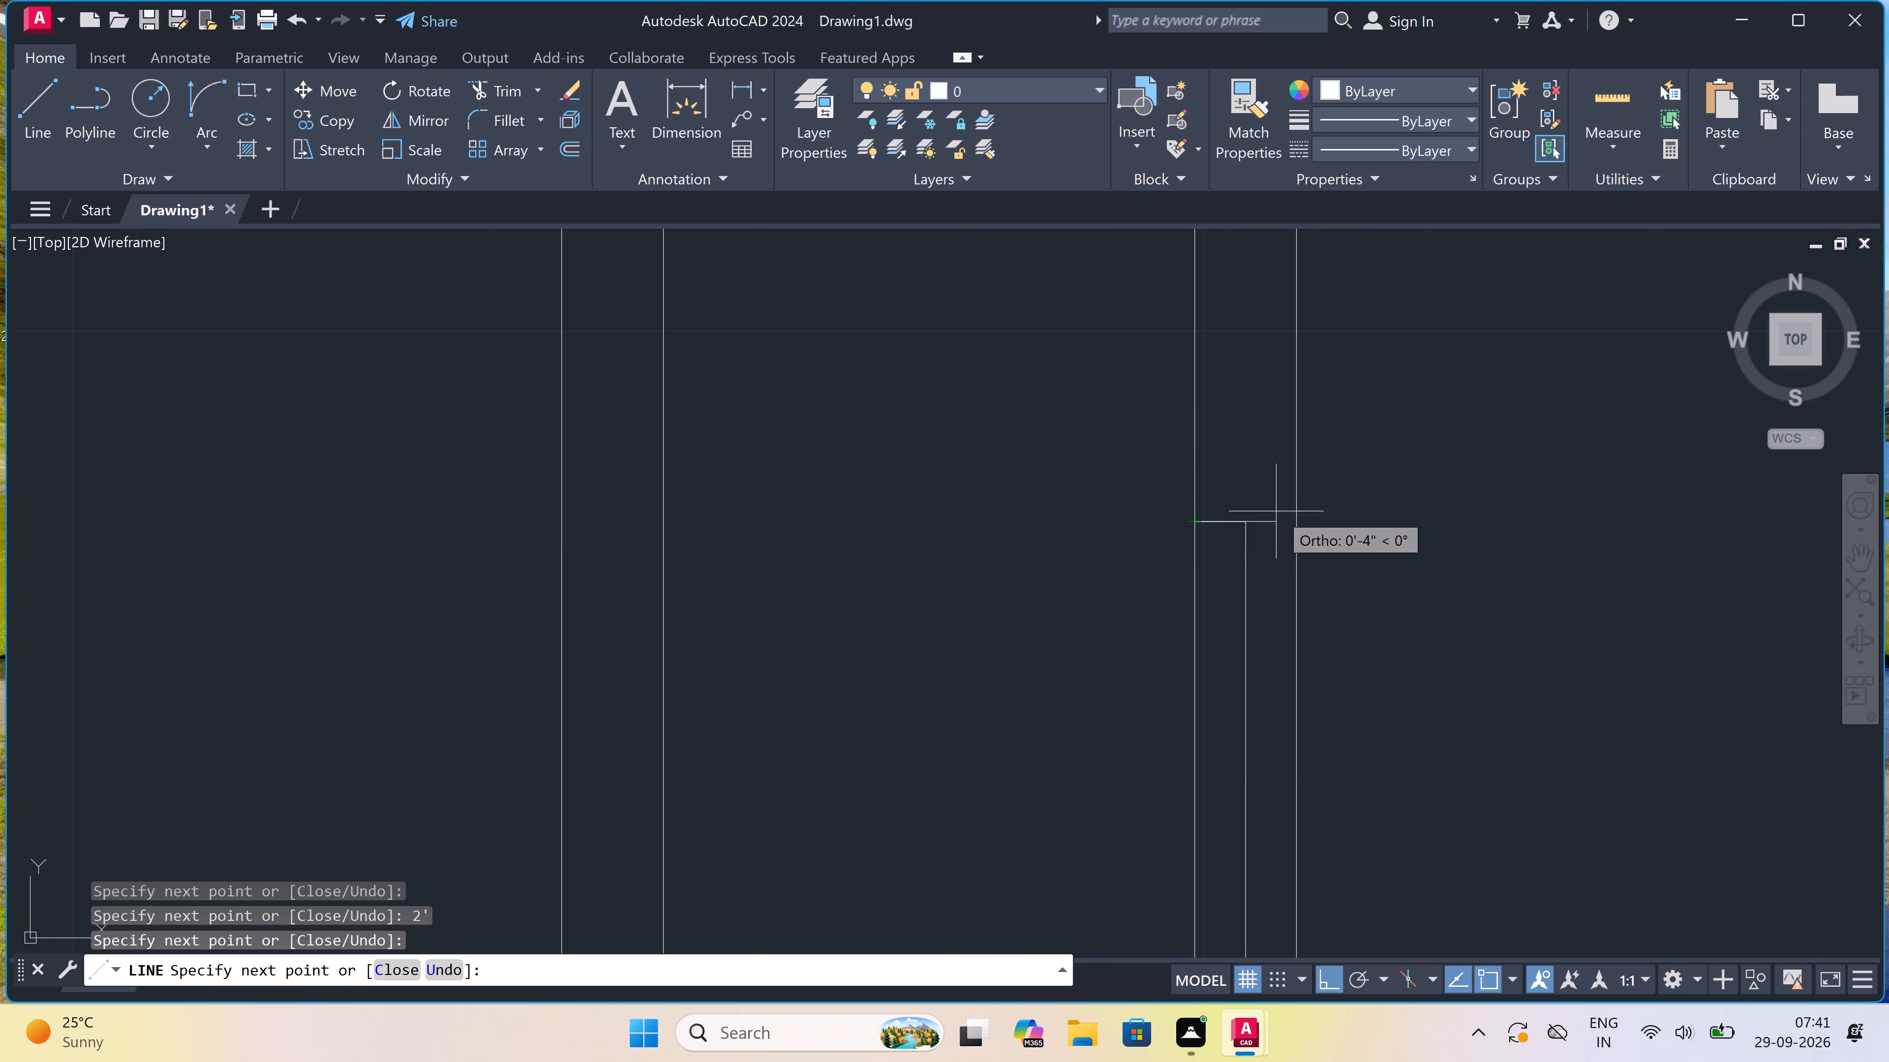
pyautogui.click(1289, 520)
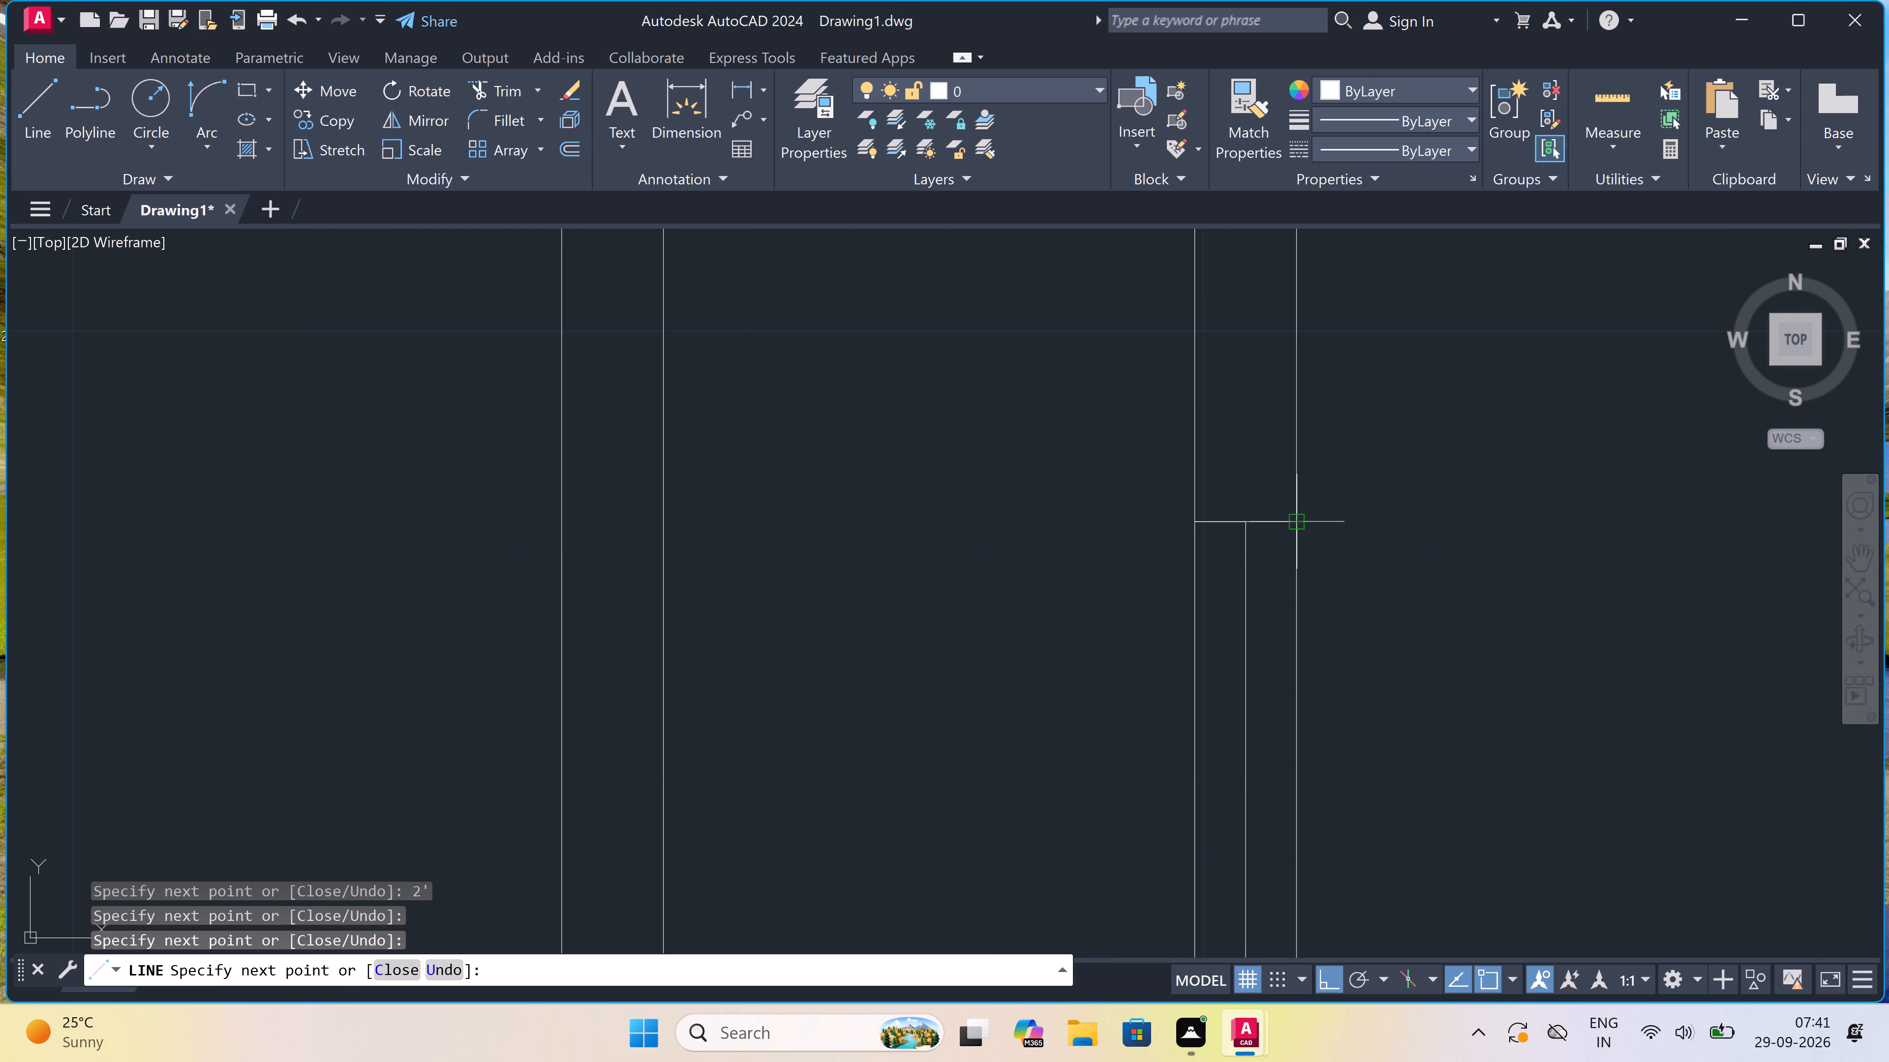
pyautogui.press('Escape')
# Draw a 2' window with end lines and a centre line in the shaft-side wall of the small room directly south.
pyautogui.scroll(-5, 1237, 474)
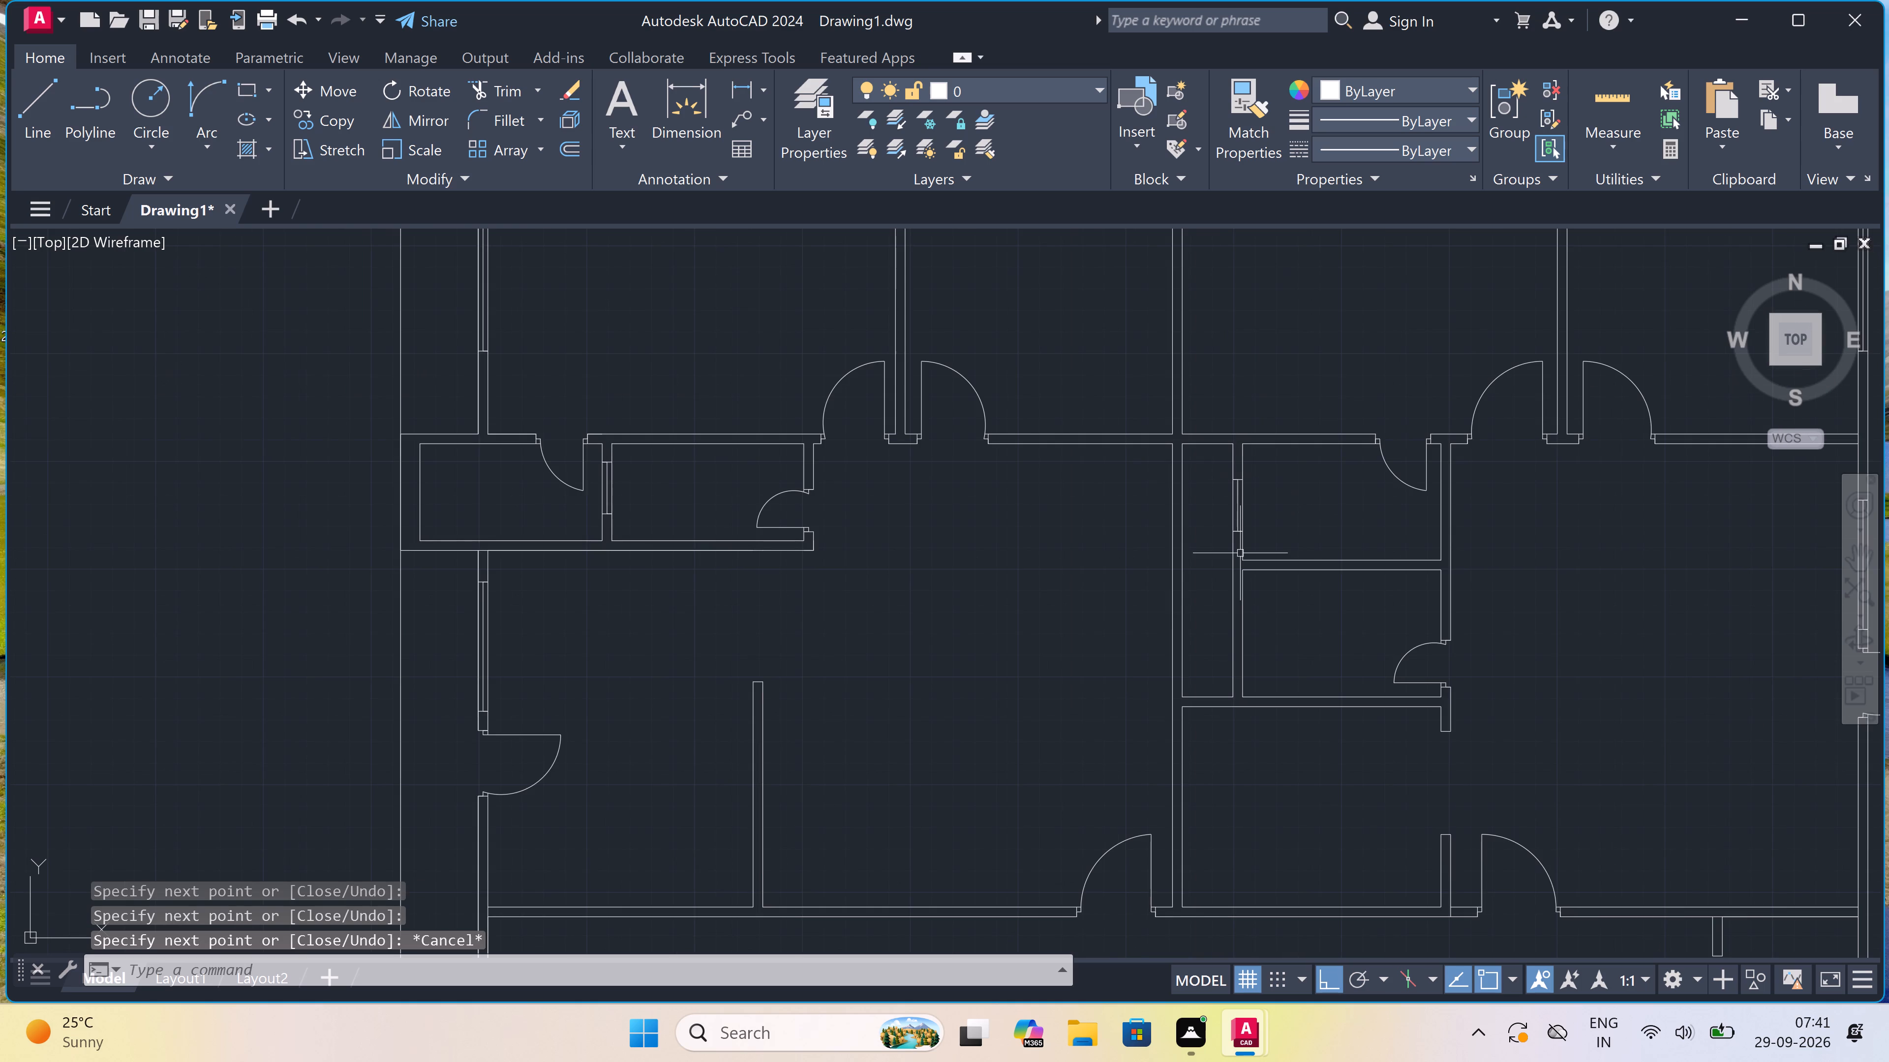
pyautogui.scroll(2, 1236, 628)
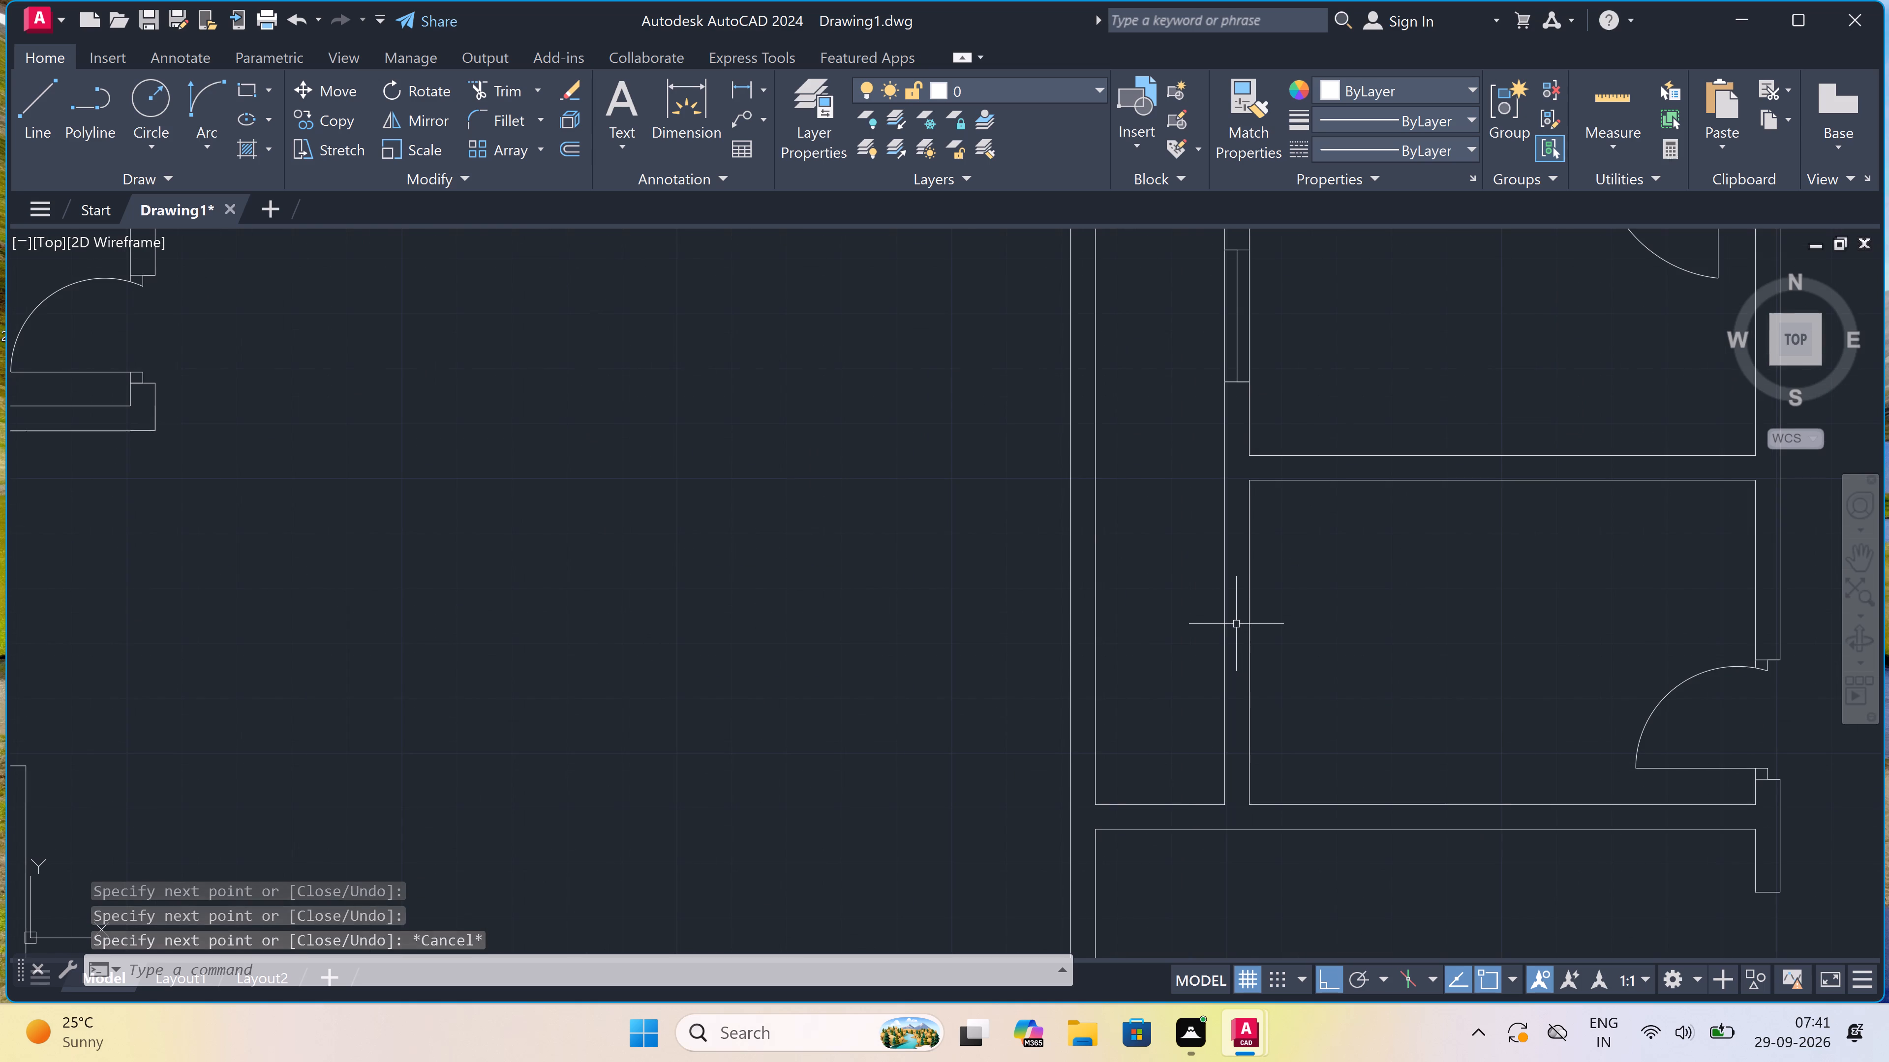
pyautogui.press('space')
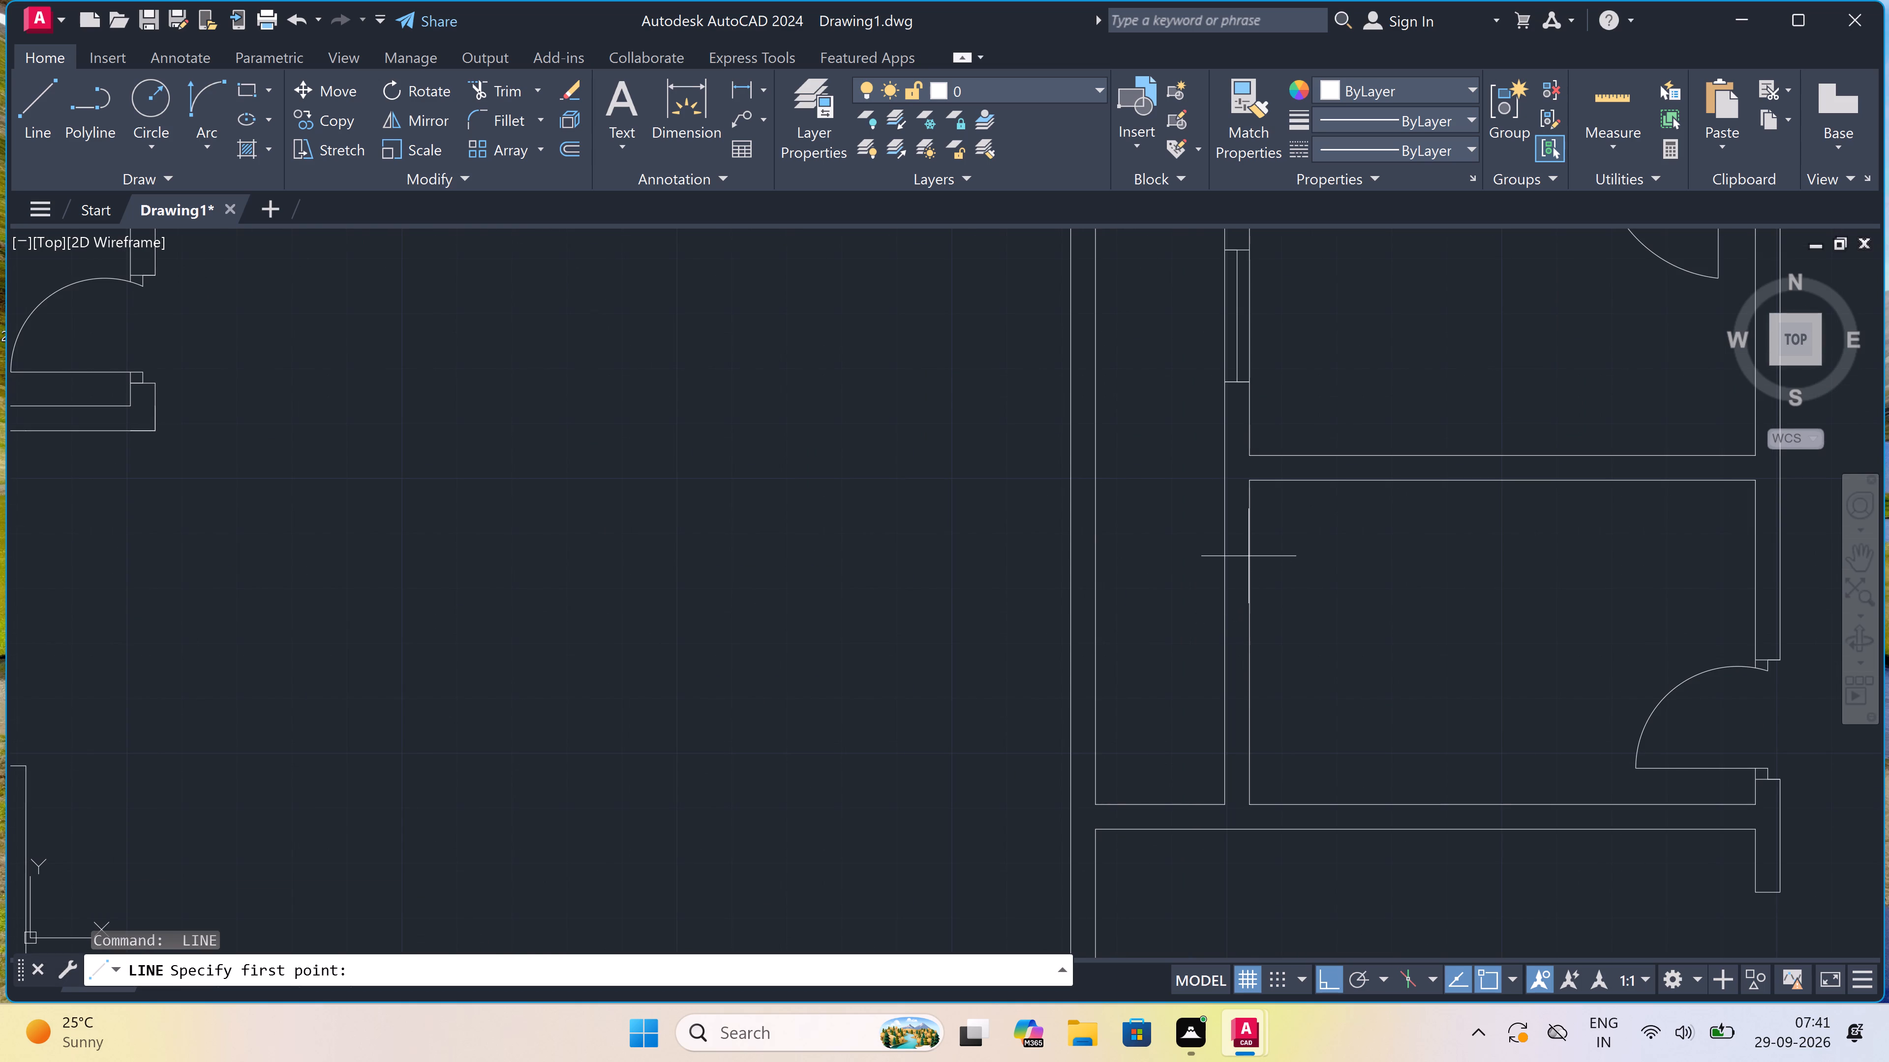
pyautogui.click(1249, 553)
pyautogui.click(1219, 556)
pyautogui.click(1239, 556)
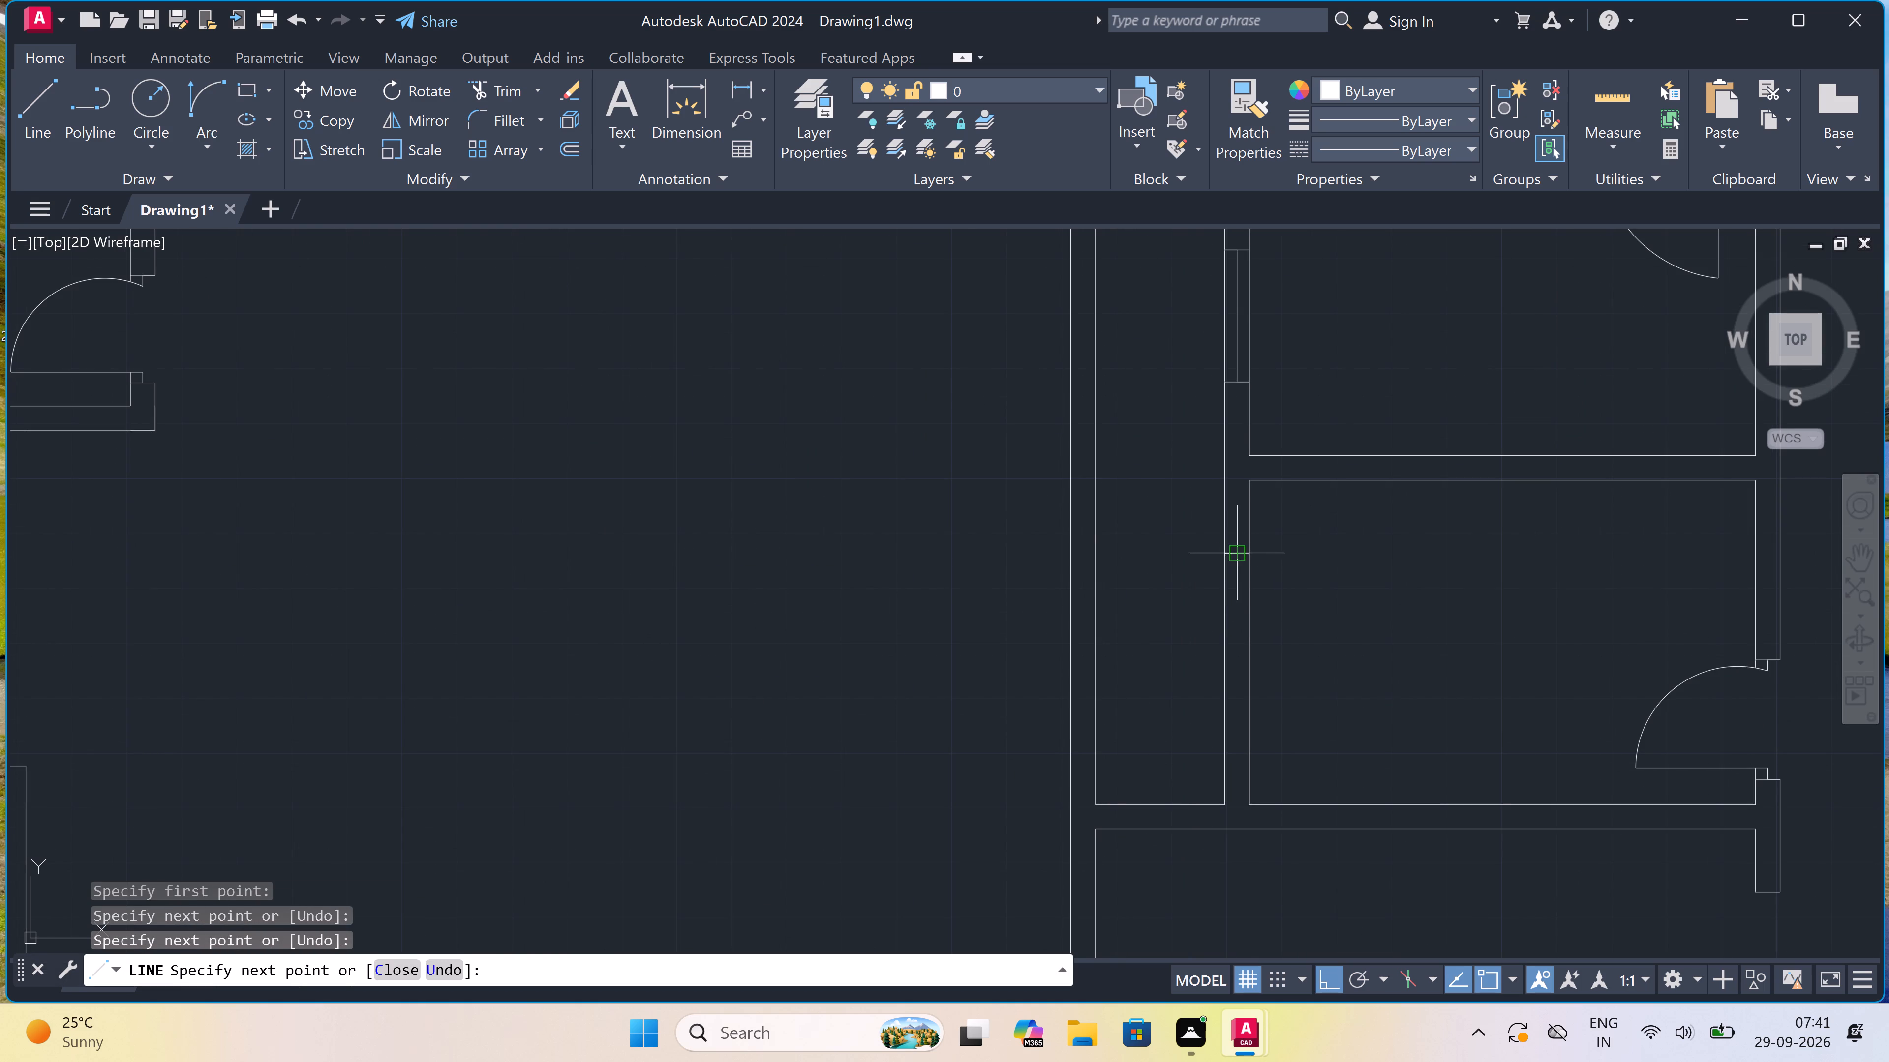
pyautogui.write("2'")
pyautogui.press('space')
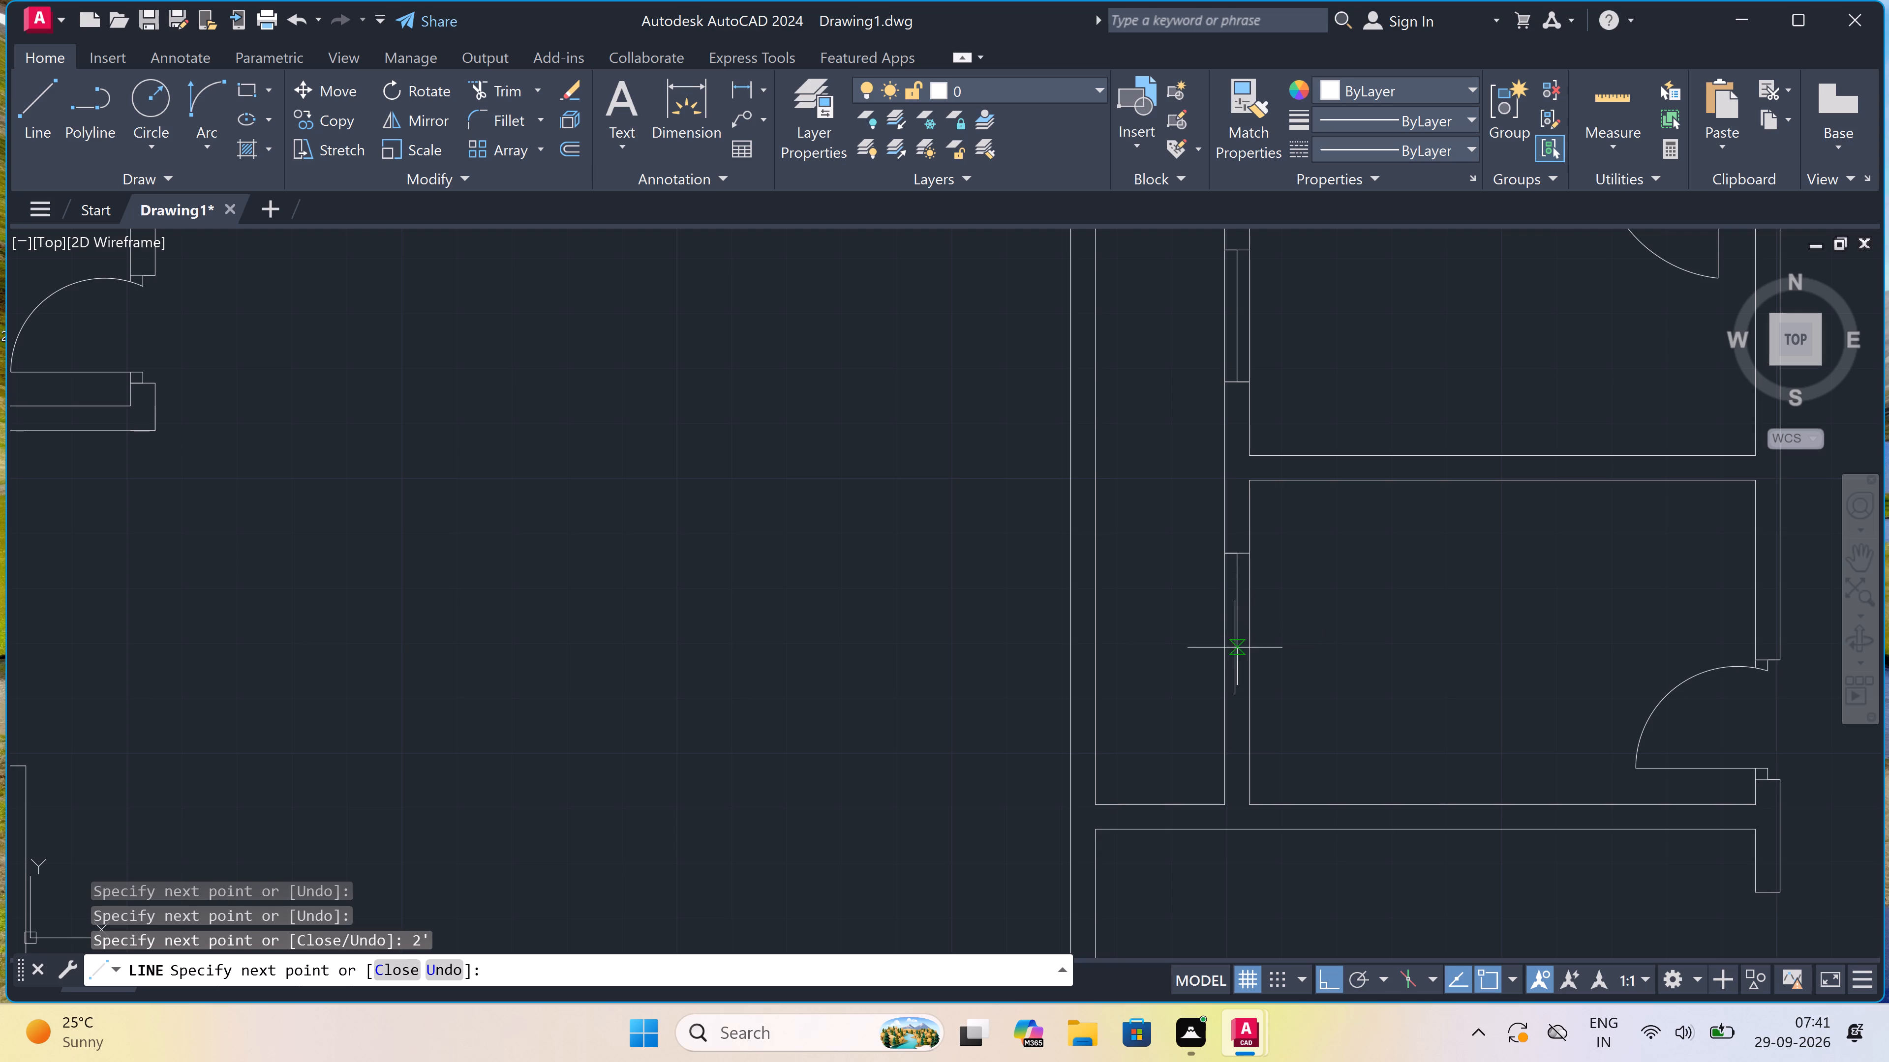
pyautogui.click(1246, 686)
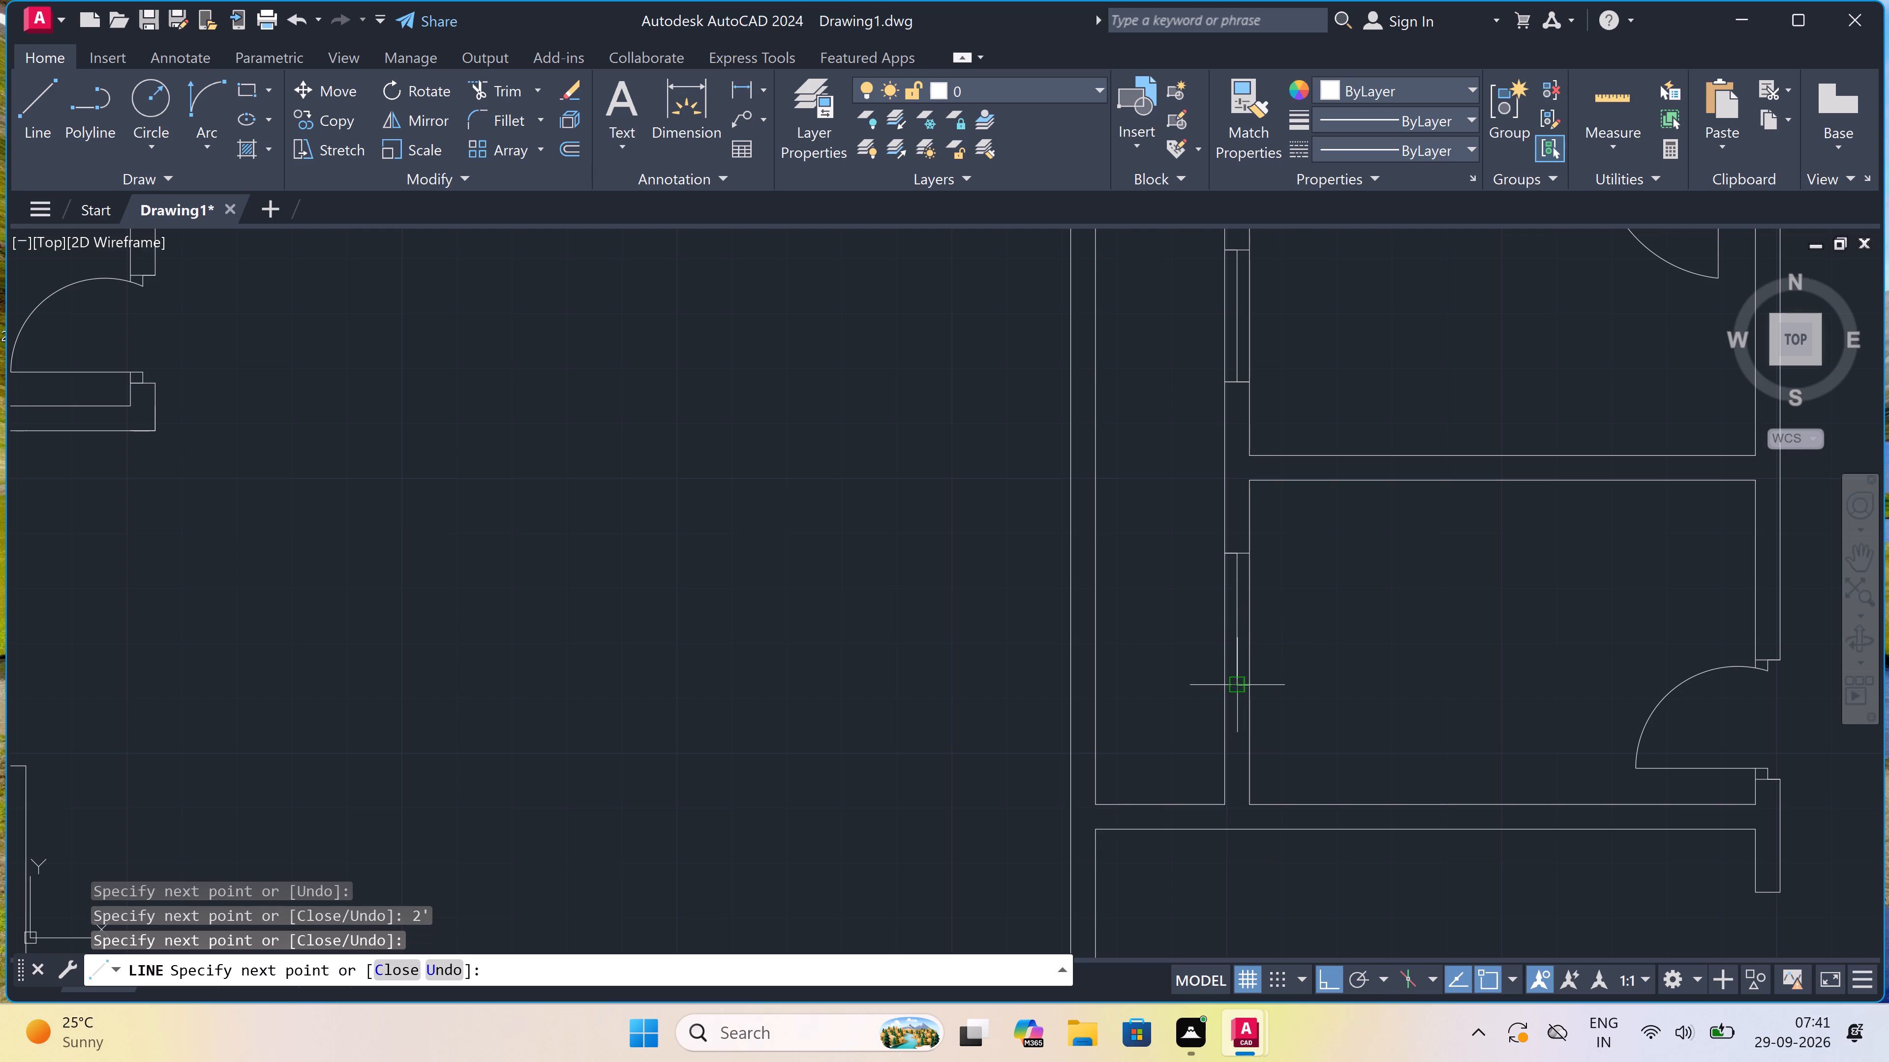
pyautogui.click(1227, 686)
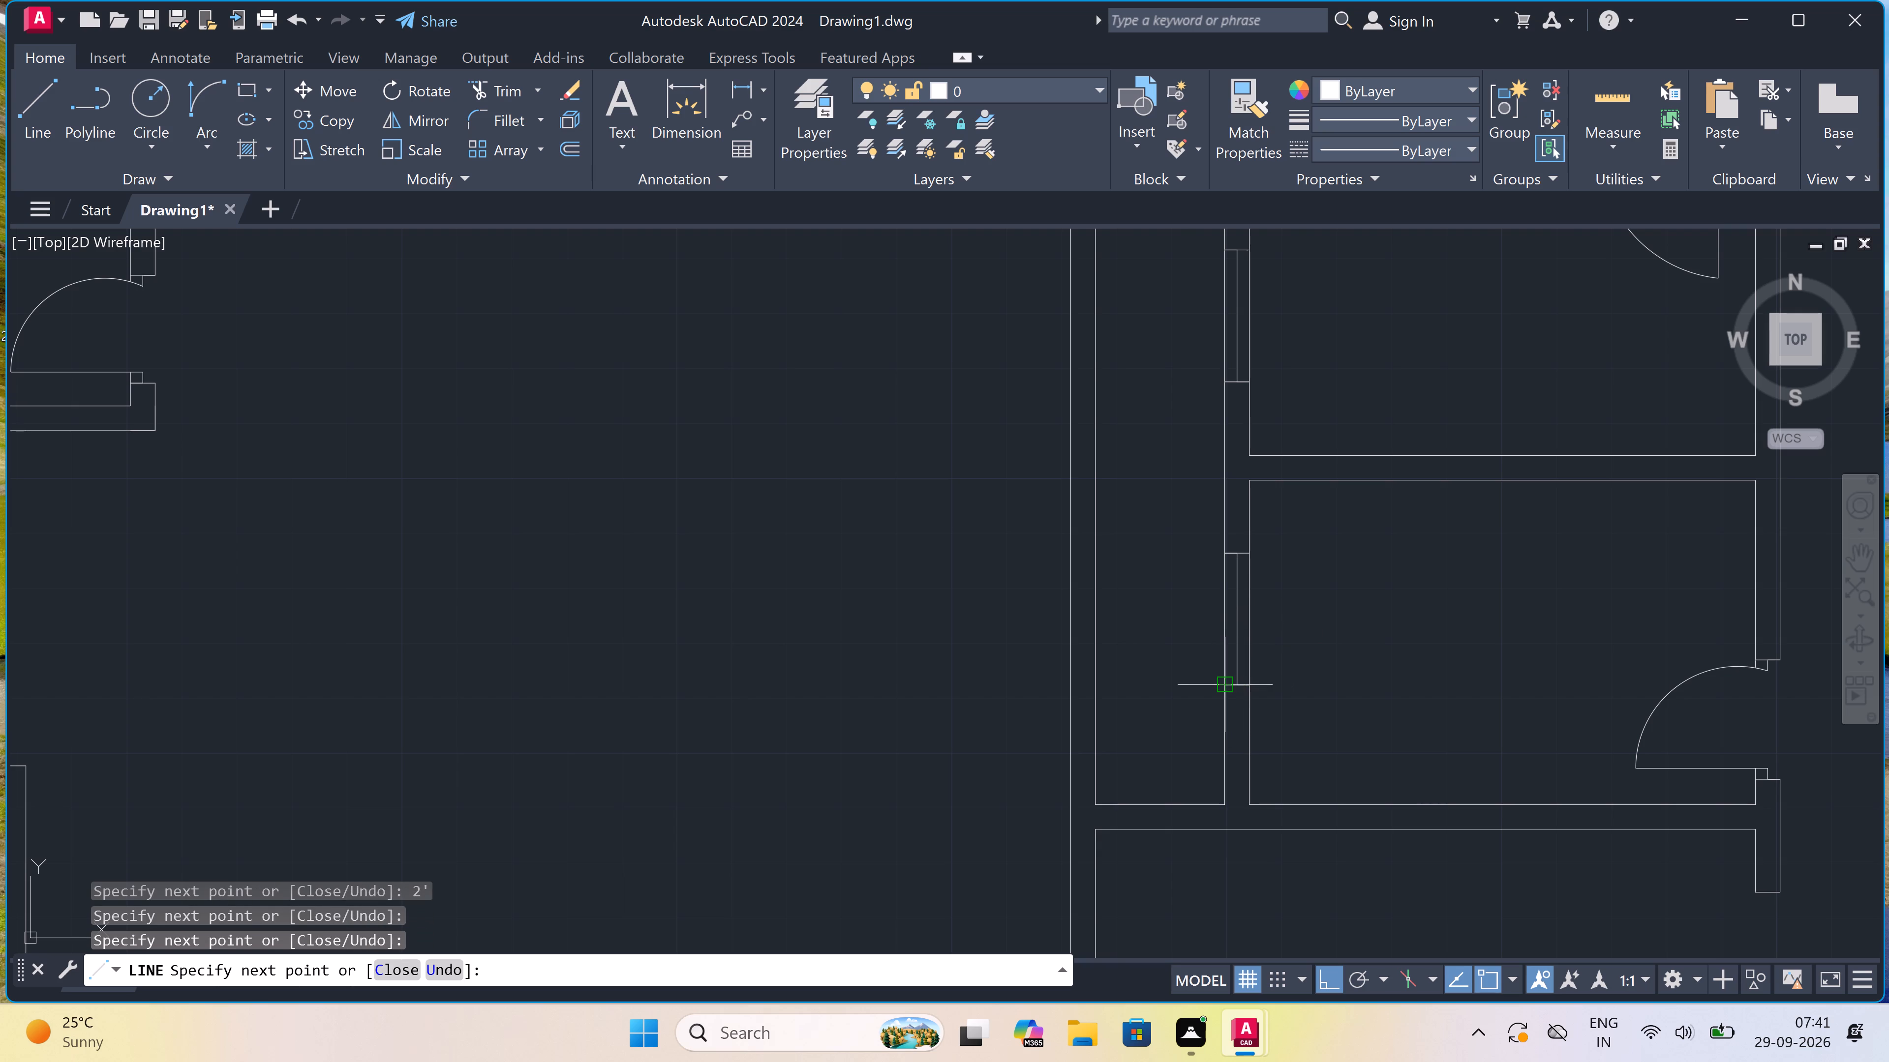
pyautogui.press('Escape')
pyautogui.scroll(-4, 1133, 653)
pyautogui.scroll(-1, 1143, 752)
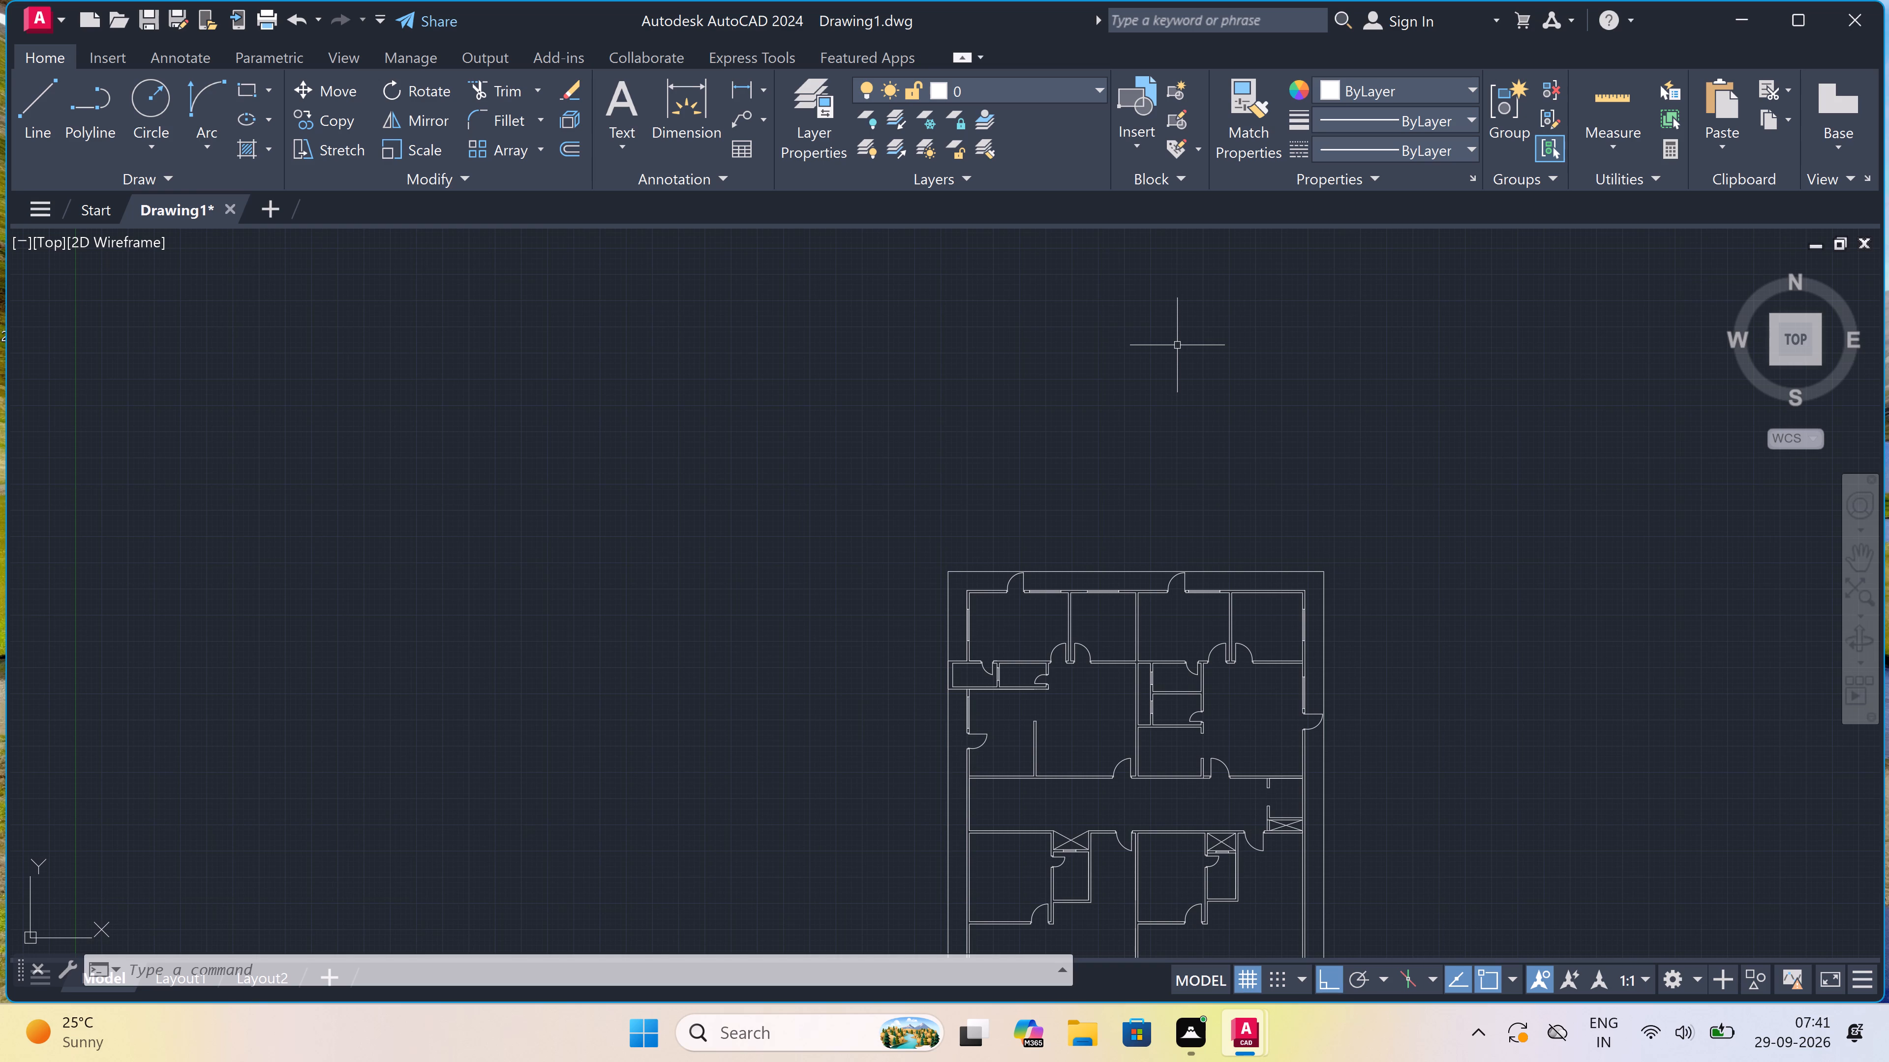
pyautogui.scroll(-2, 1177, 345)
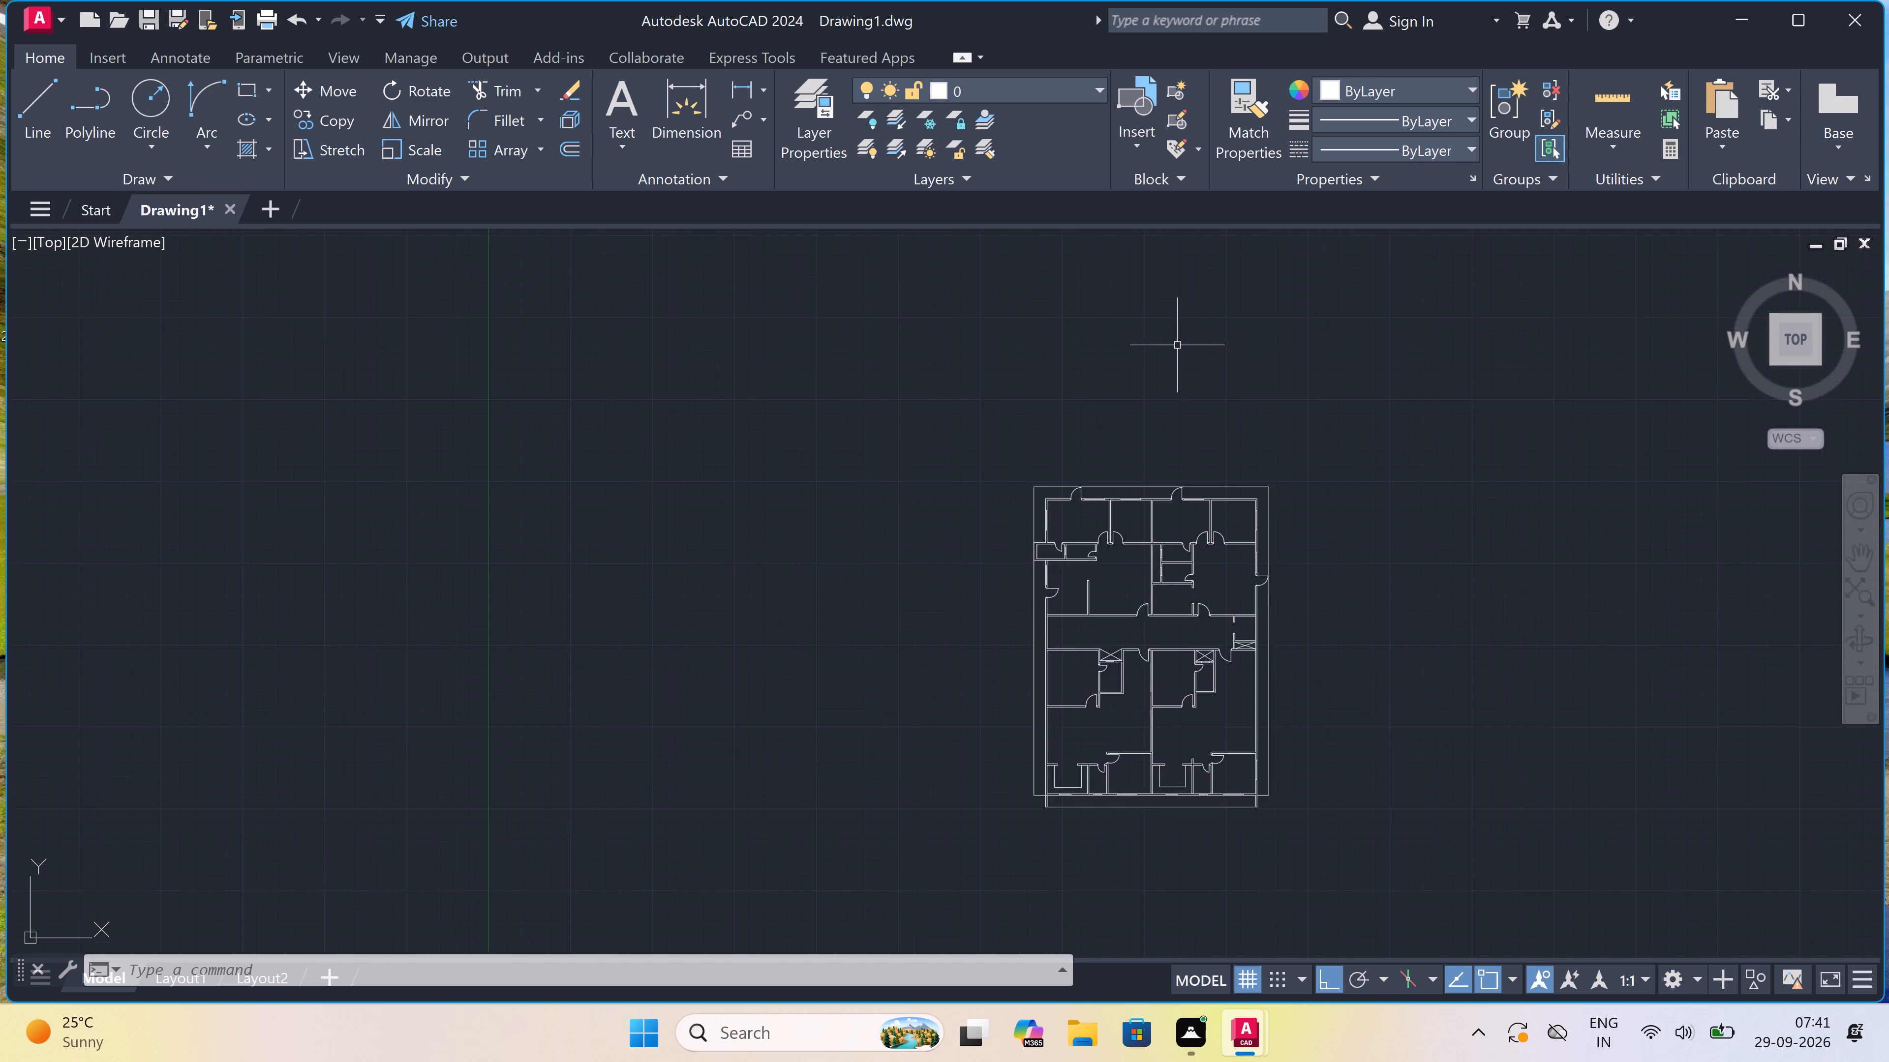
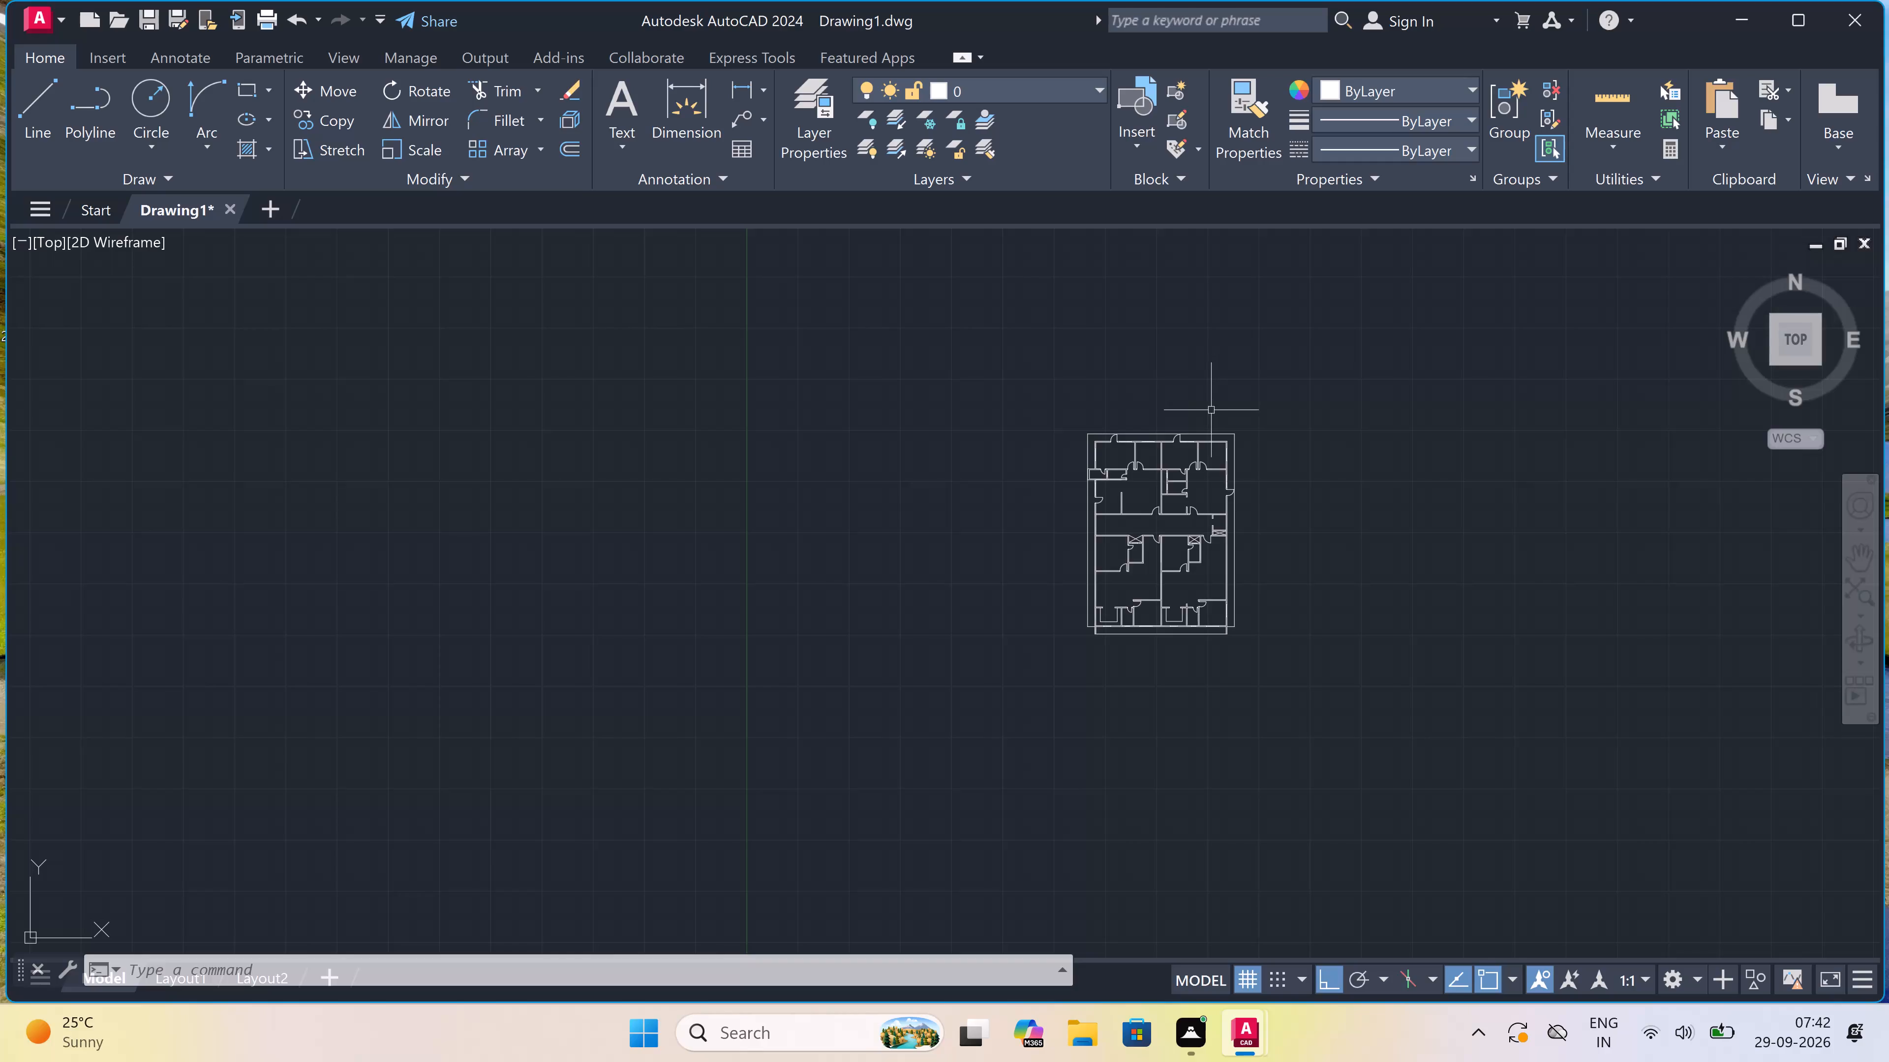
# Examine the floor plan's upper rooms, including the small rooms along the left outer wall.
pyautogui.scroll(2, 1177, 464)
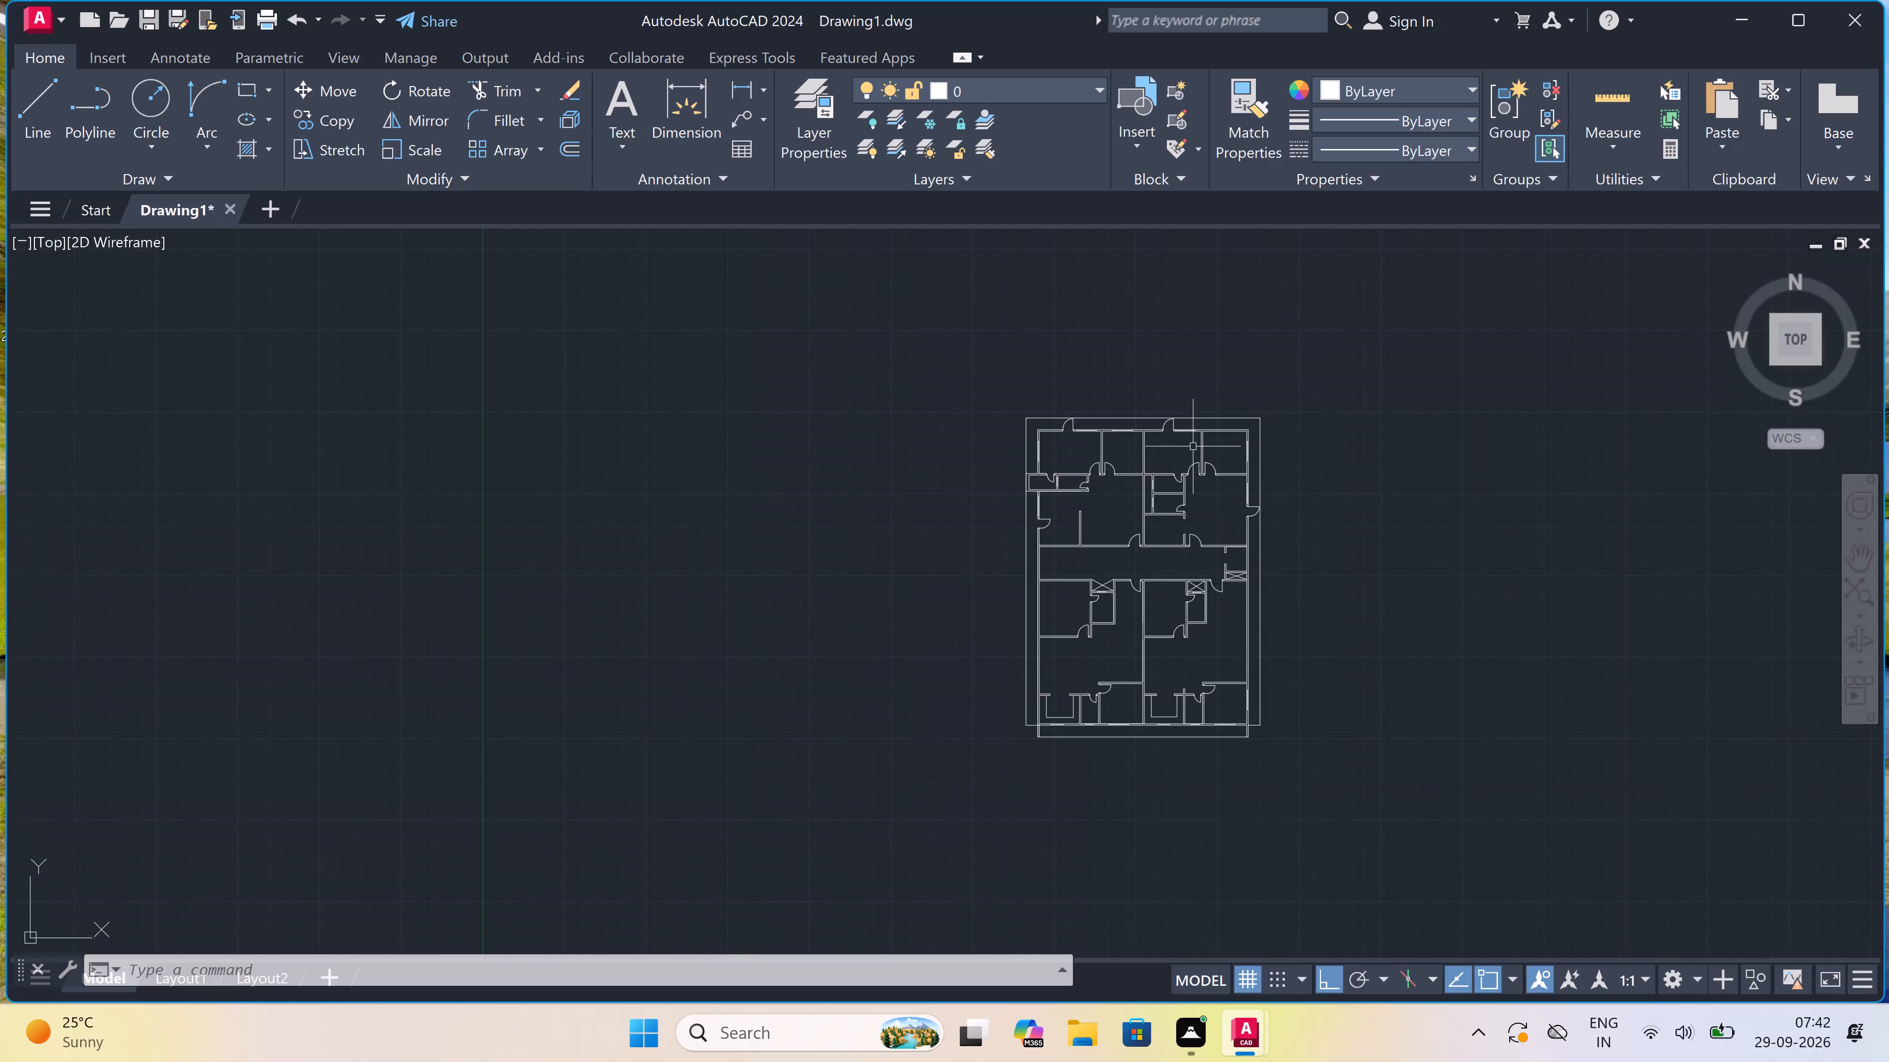
pyautogui.scroll(-2, 791, 520)
pyautogui.scroll(1, 994, 537)
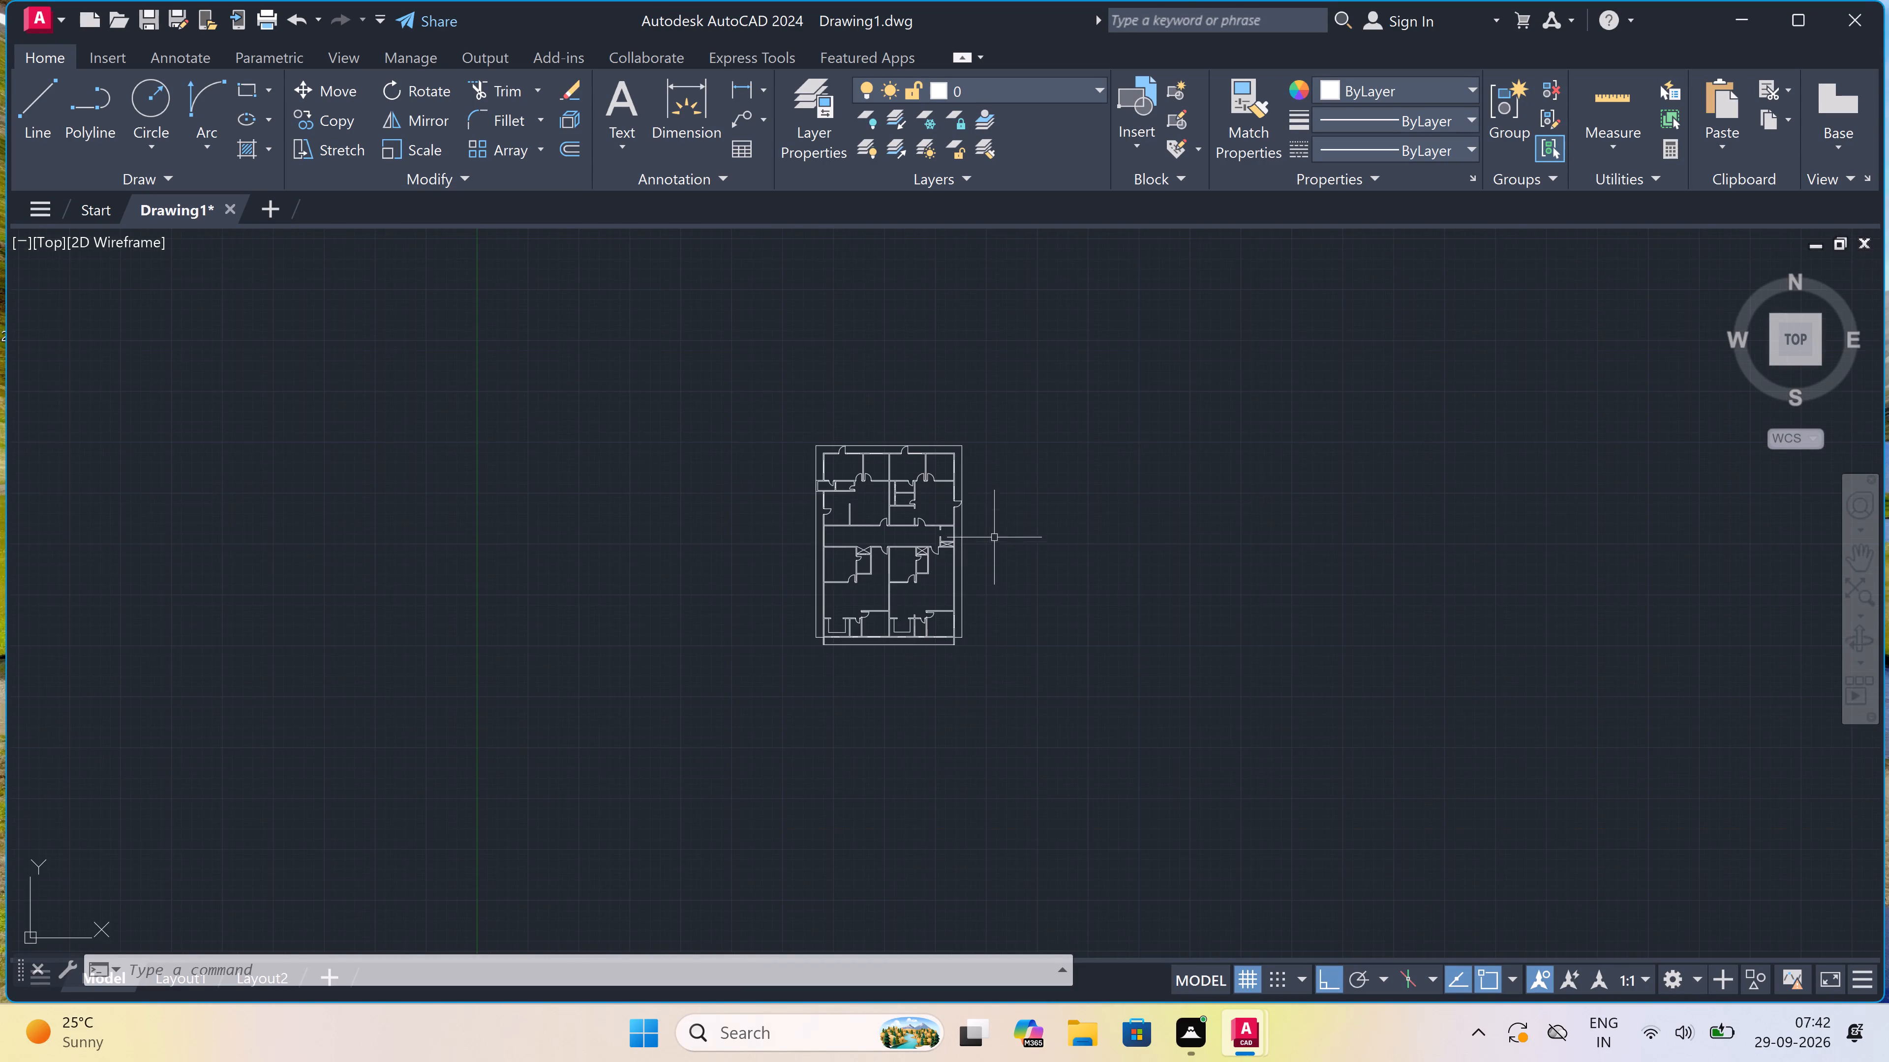
pyautogui.scroll(2, 950, 491)
pyautogui.scroll(1, 878, 463)
pyautogui.scroll(2, 454, 464)
pyautogui.scroll(2, 492, 491)
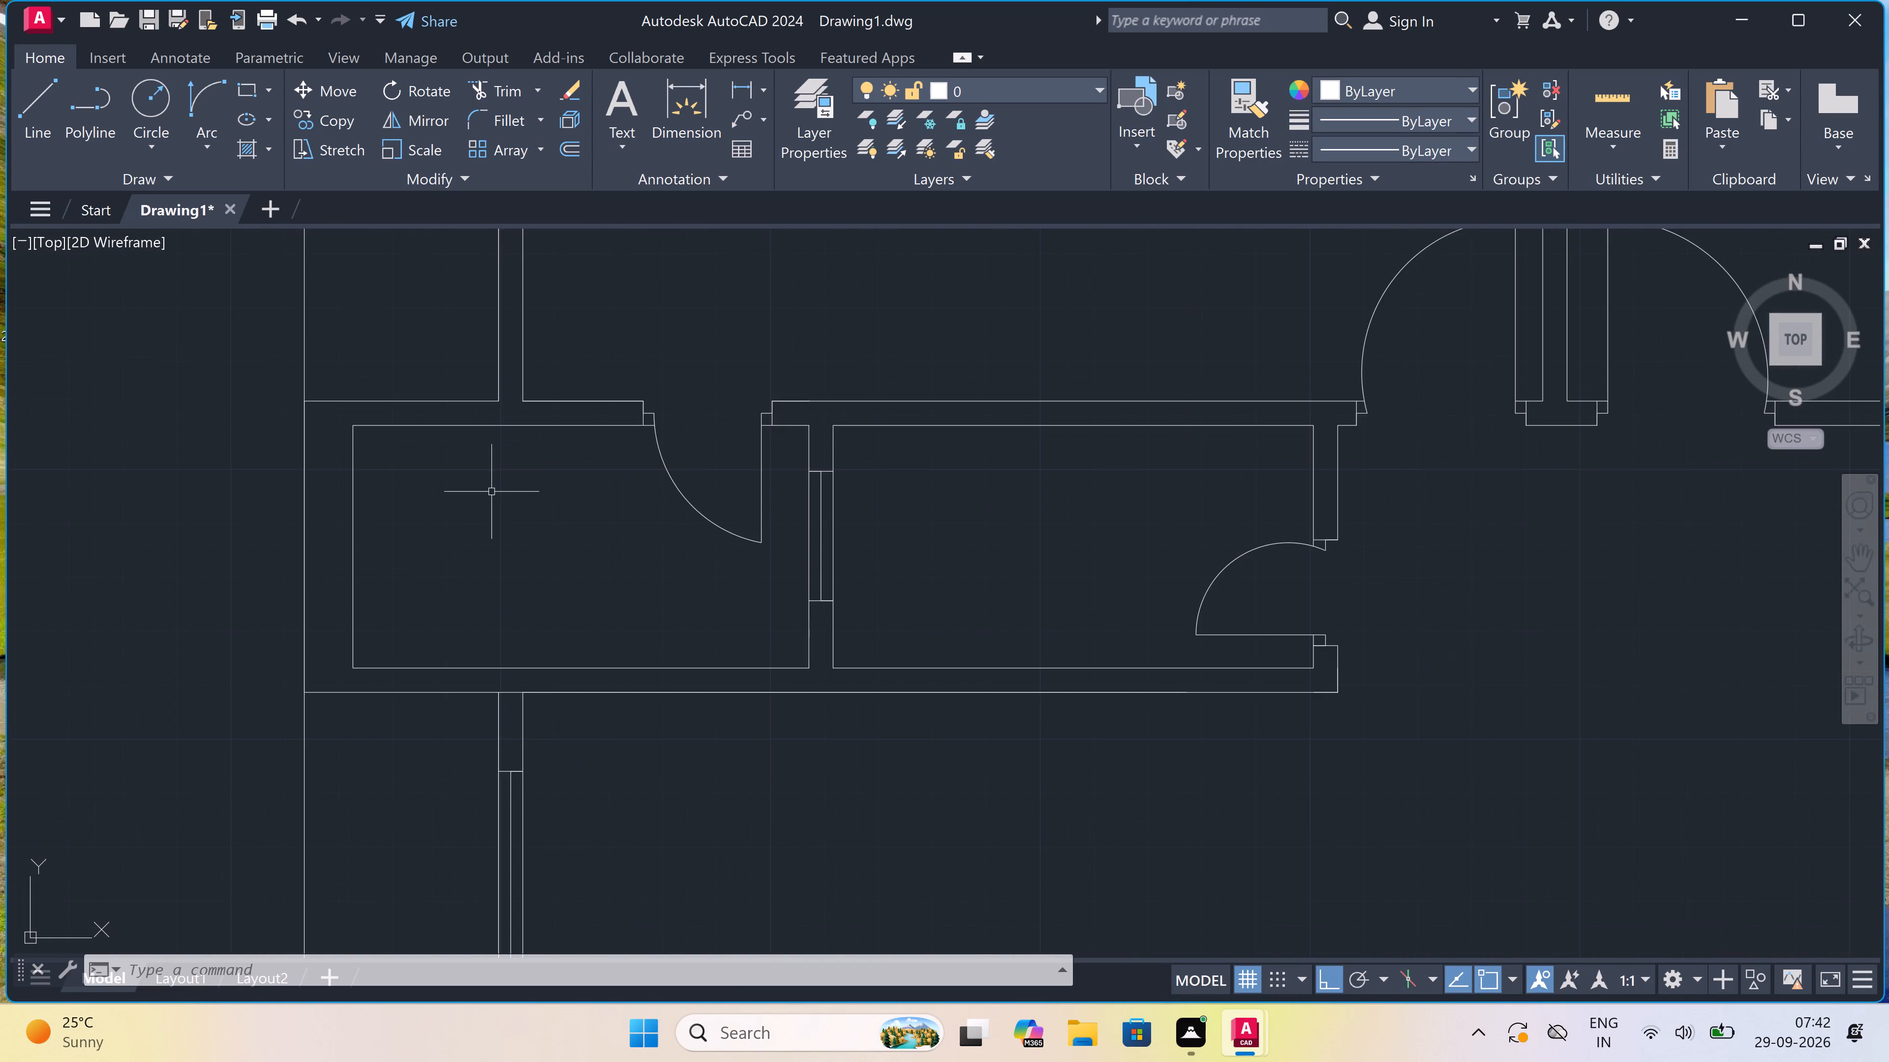
pyautogui.scroll(-3, 491, 492)
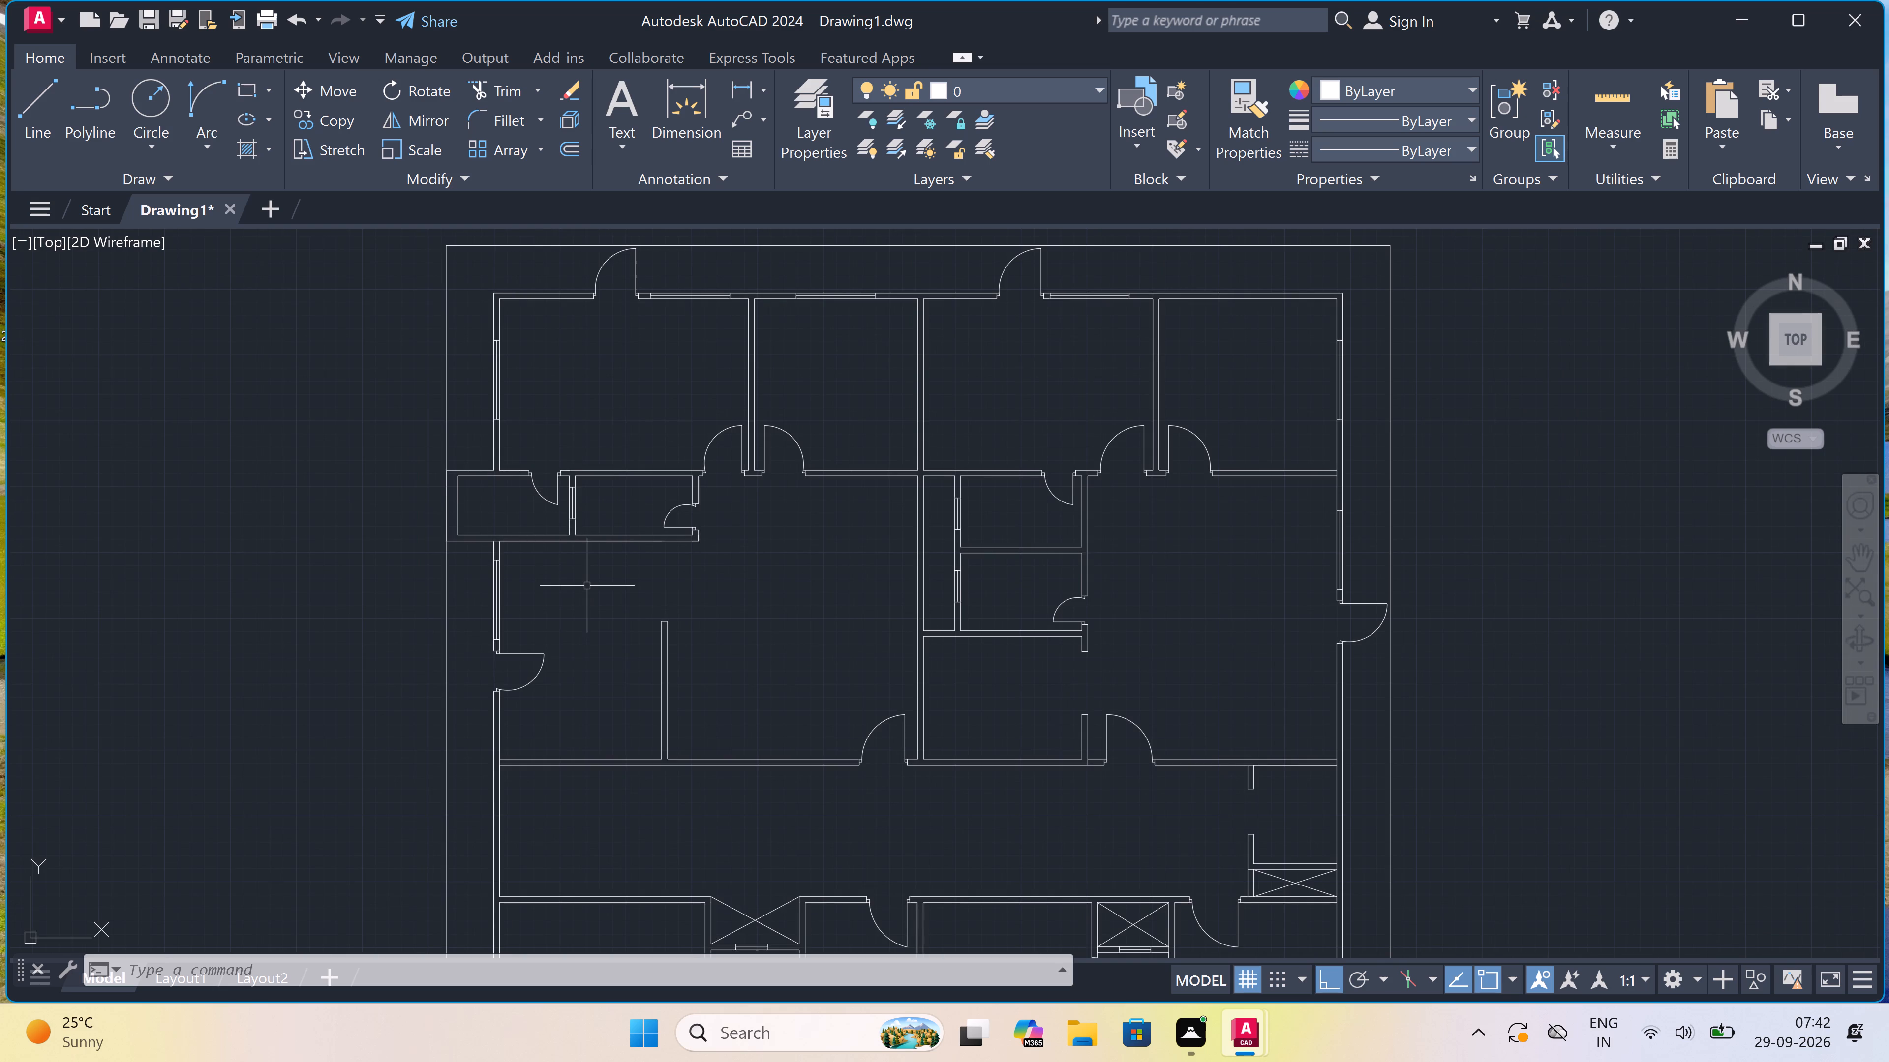
# Draw a 5' window in the corridor's upper wall, between the freestanding partition and the left door, with end lines and a centre line.
pyautogui.scroll(2, 701, 760)
pyautogui.press('l')
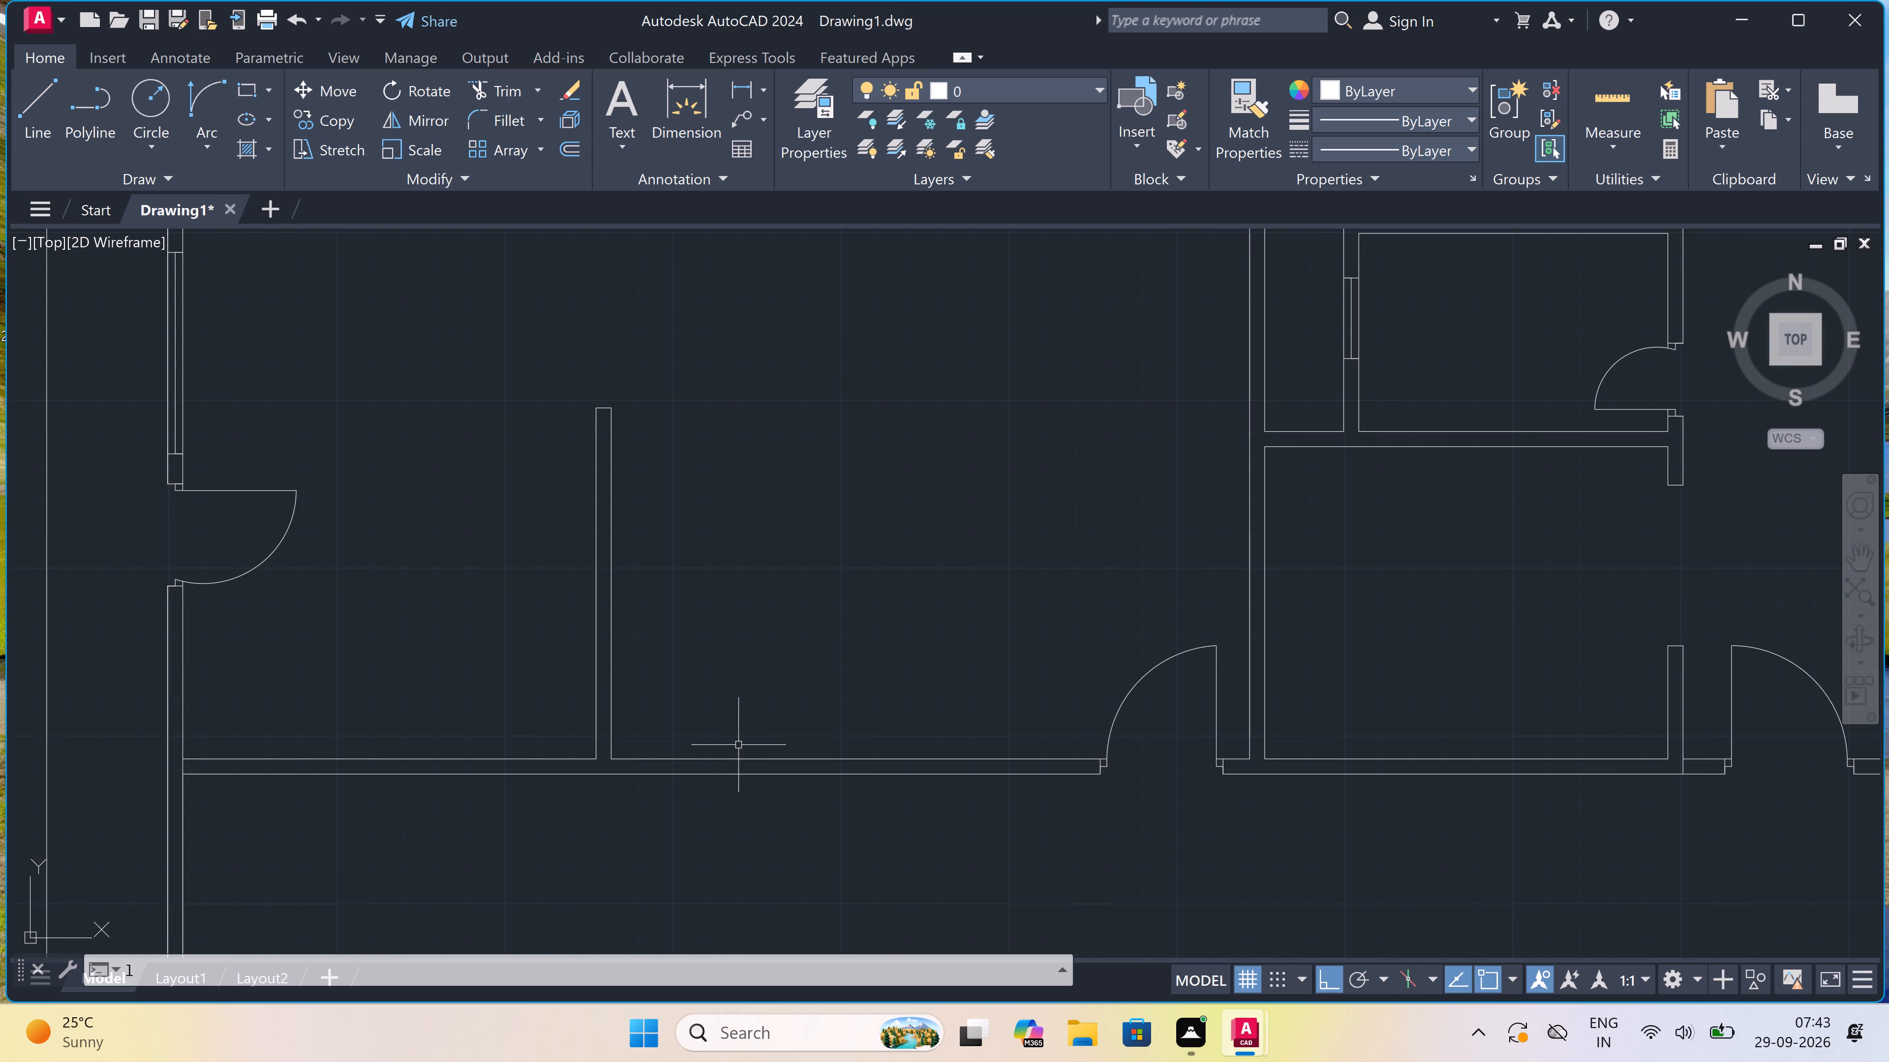
pyautogui.press('space')
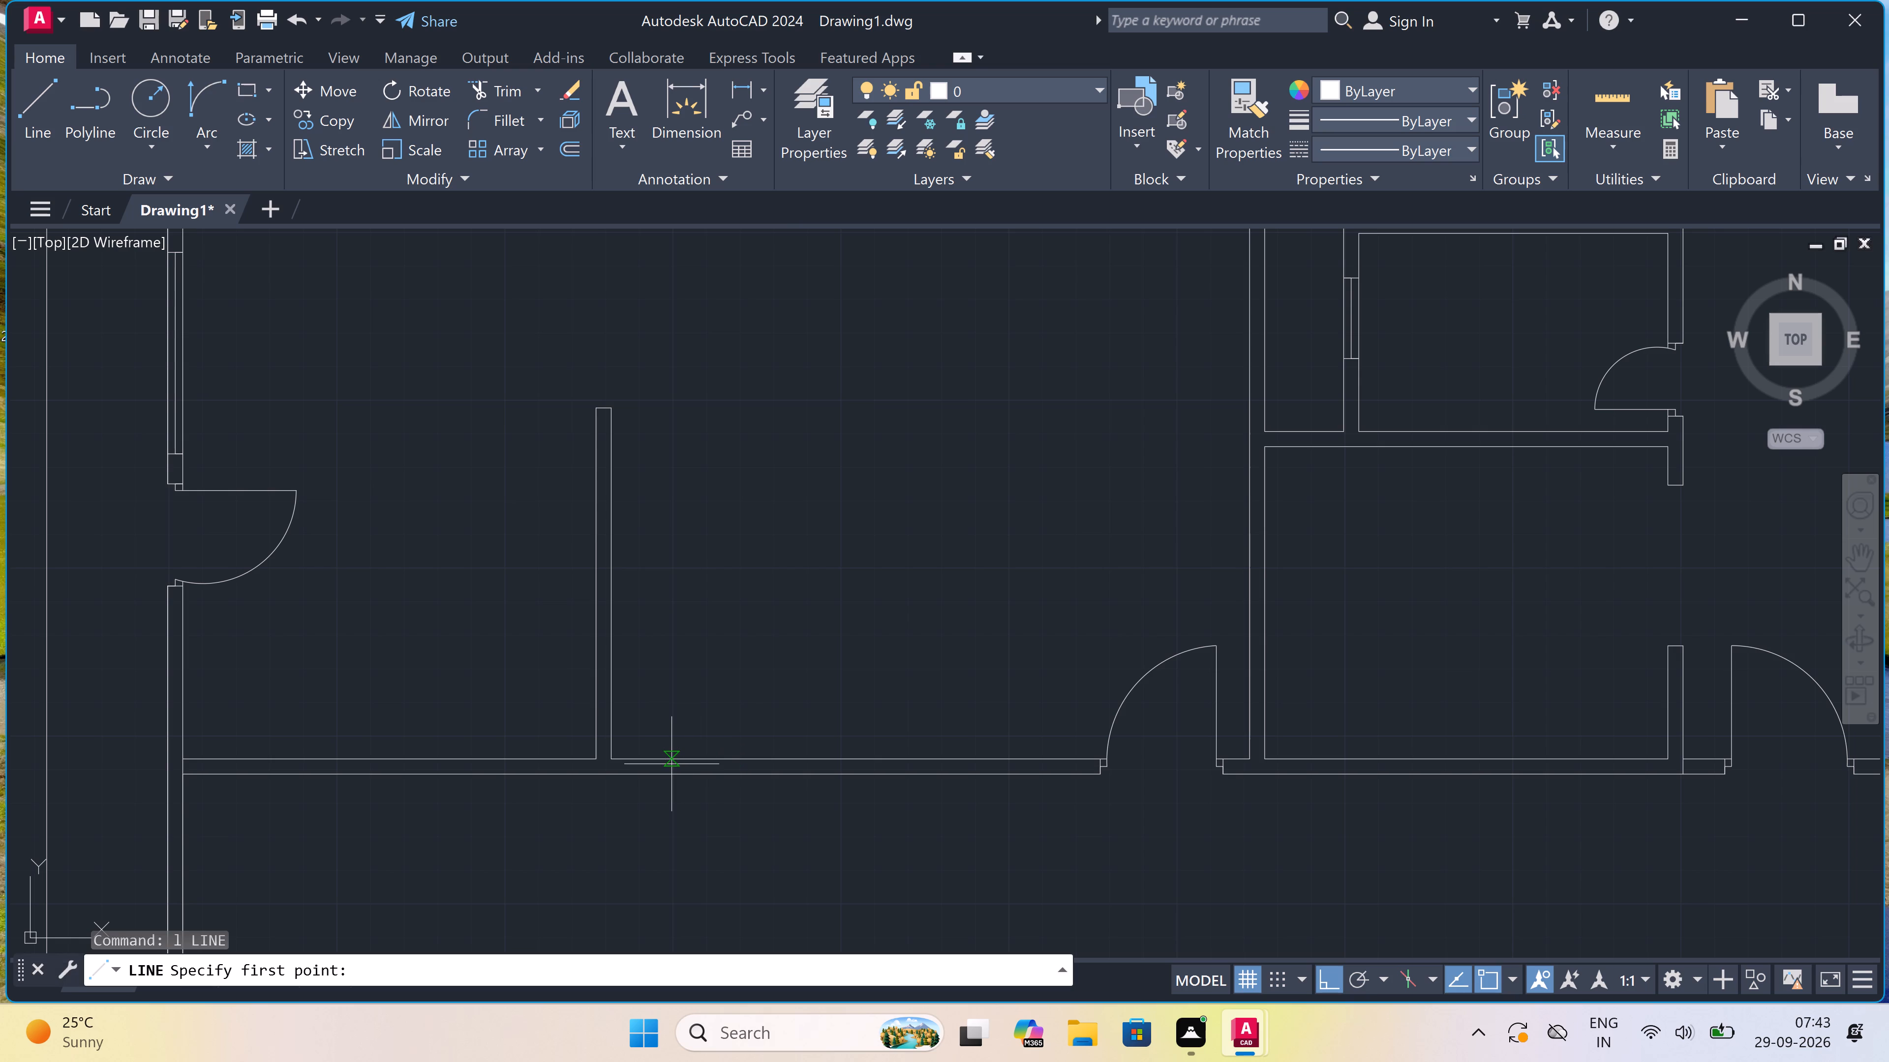
pyautogui.moveTo(671, 760); pyautogui.dragTo(666, 754)
pyautogui.moveTo(670, 771); pyautogui.dragTo(665, 774)
pyautogui.scroll(1, 663, 774)
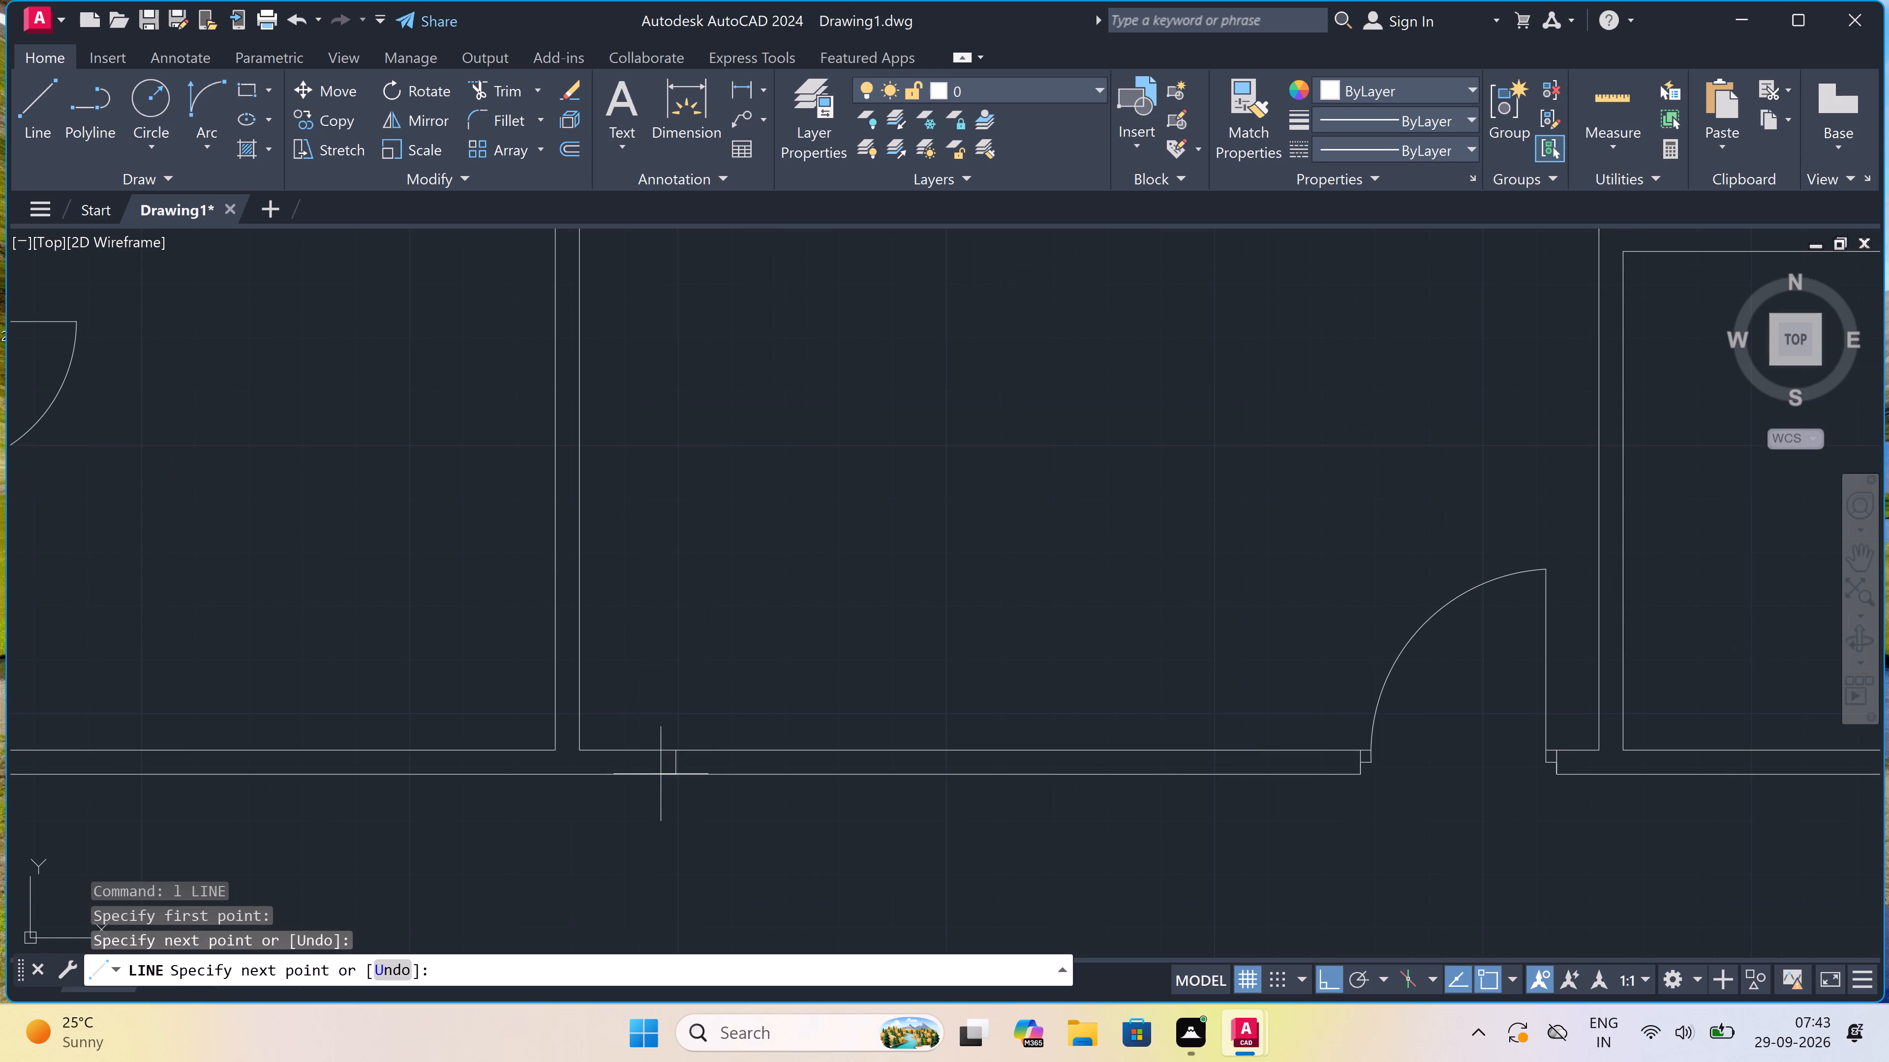
pyautogui.doubleClick(669, 758)
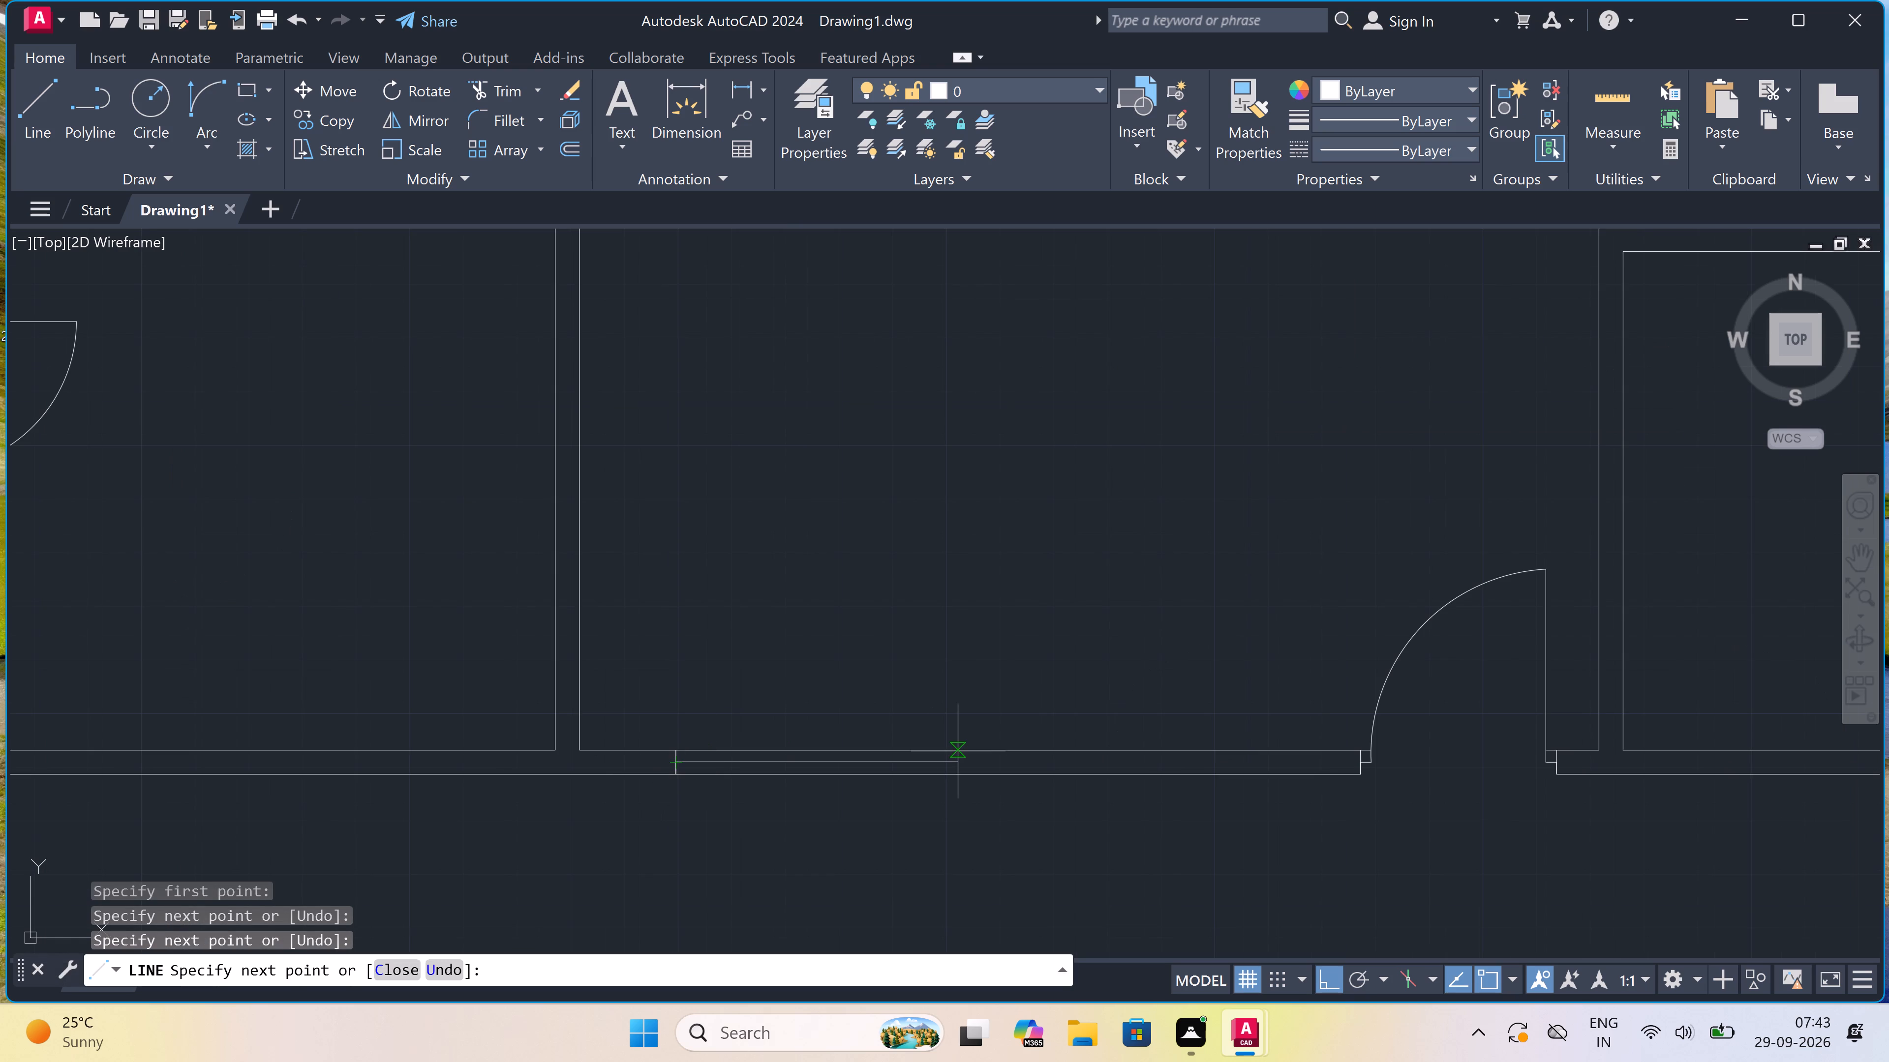
pyautogui.write("5'")
pyautogui.press('space')
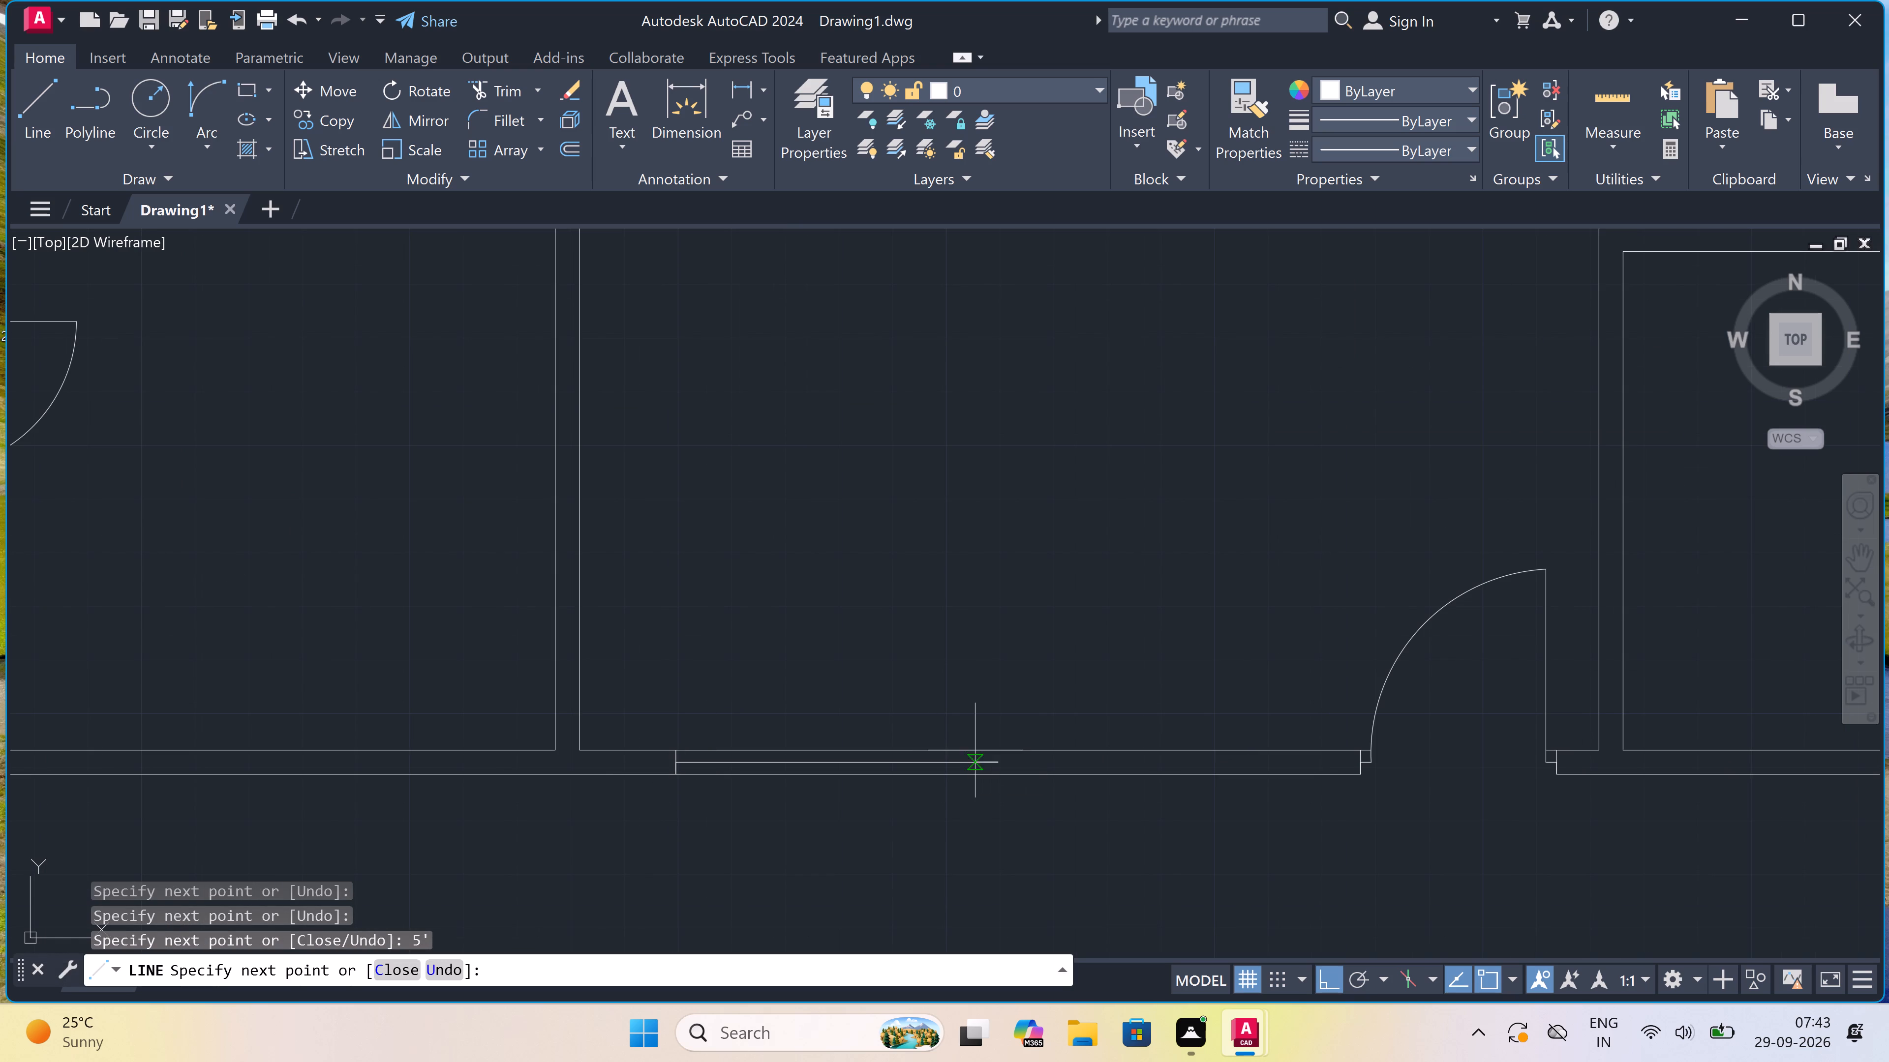
pyautogui.scroll(1, 995, 751)
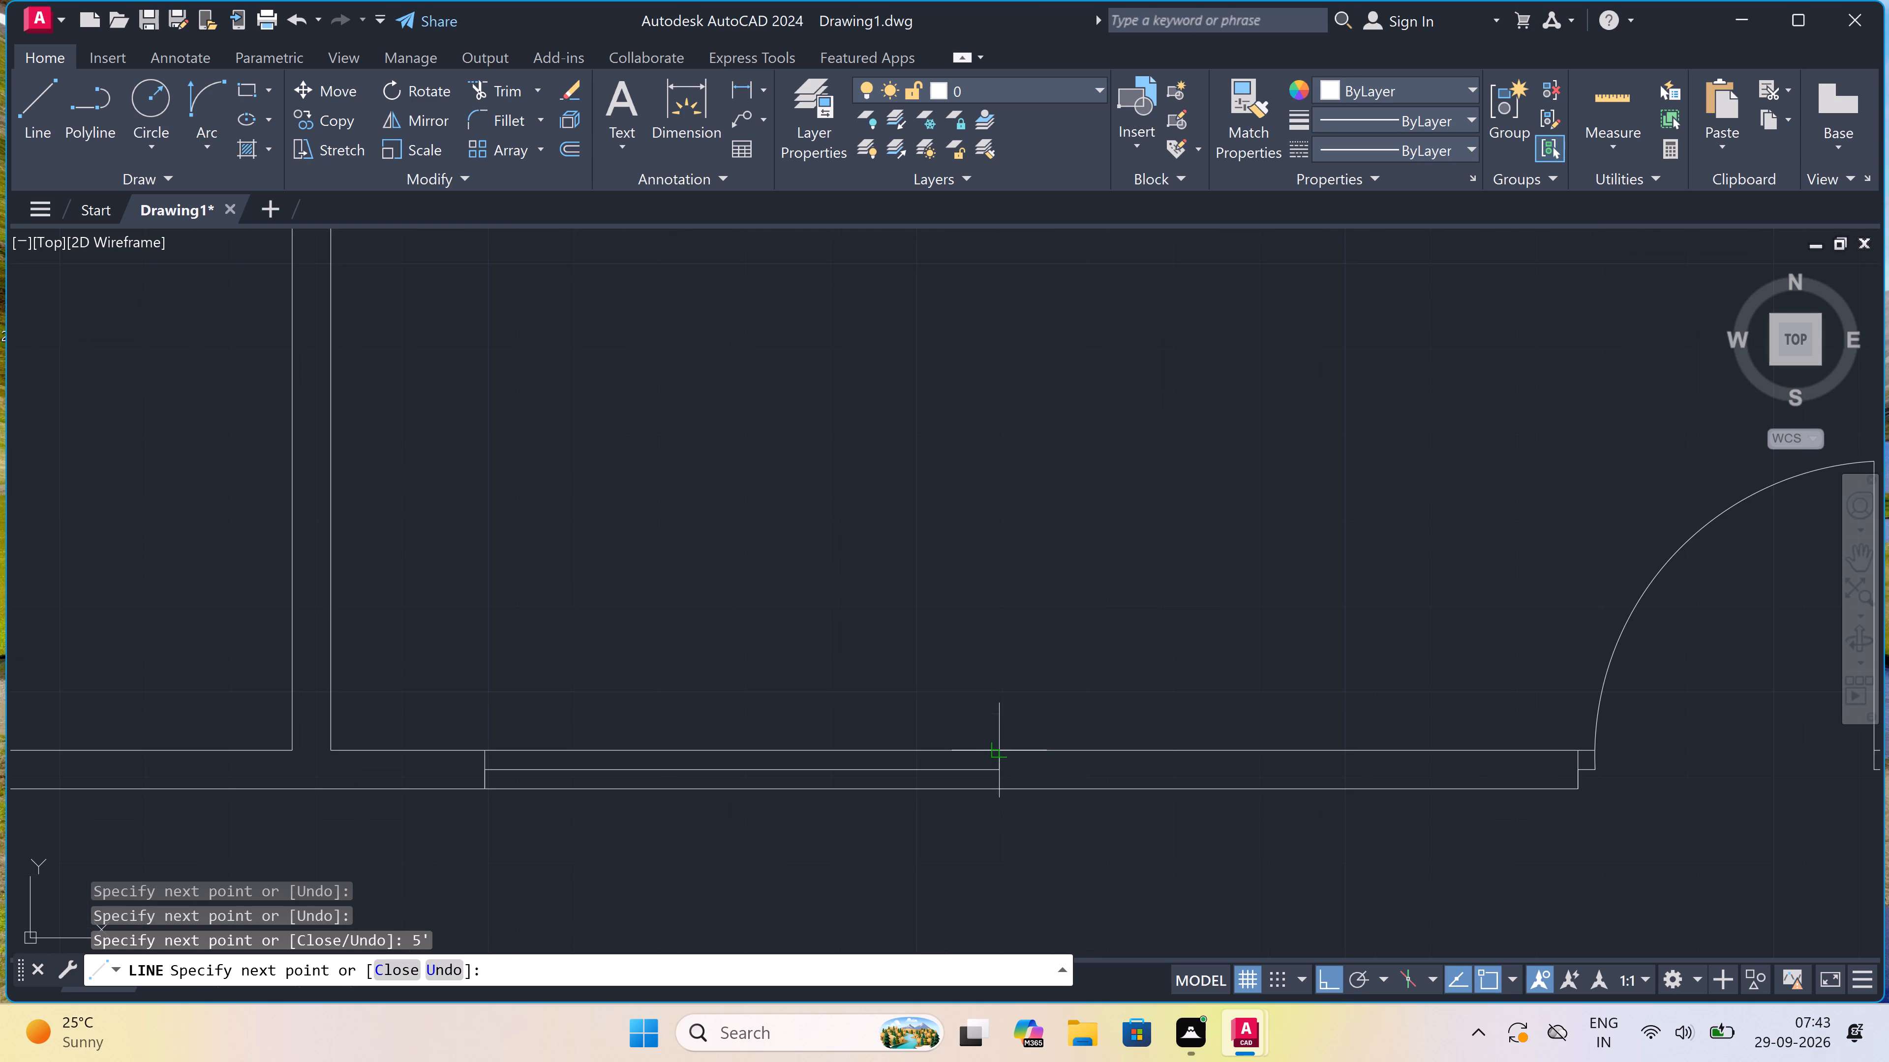
pyautogui.click(995, 751)
pyautogui.click(993, 787)
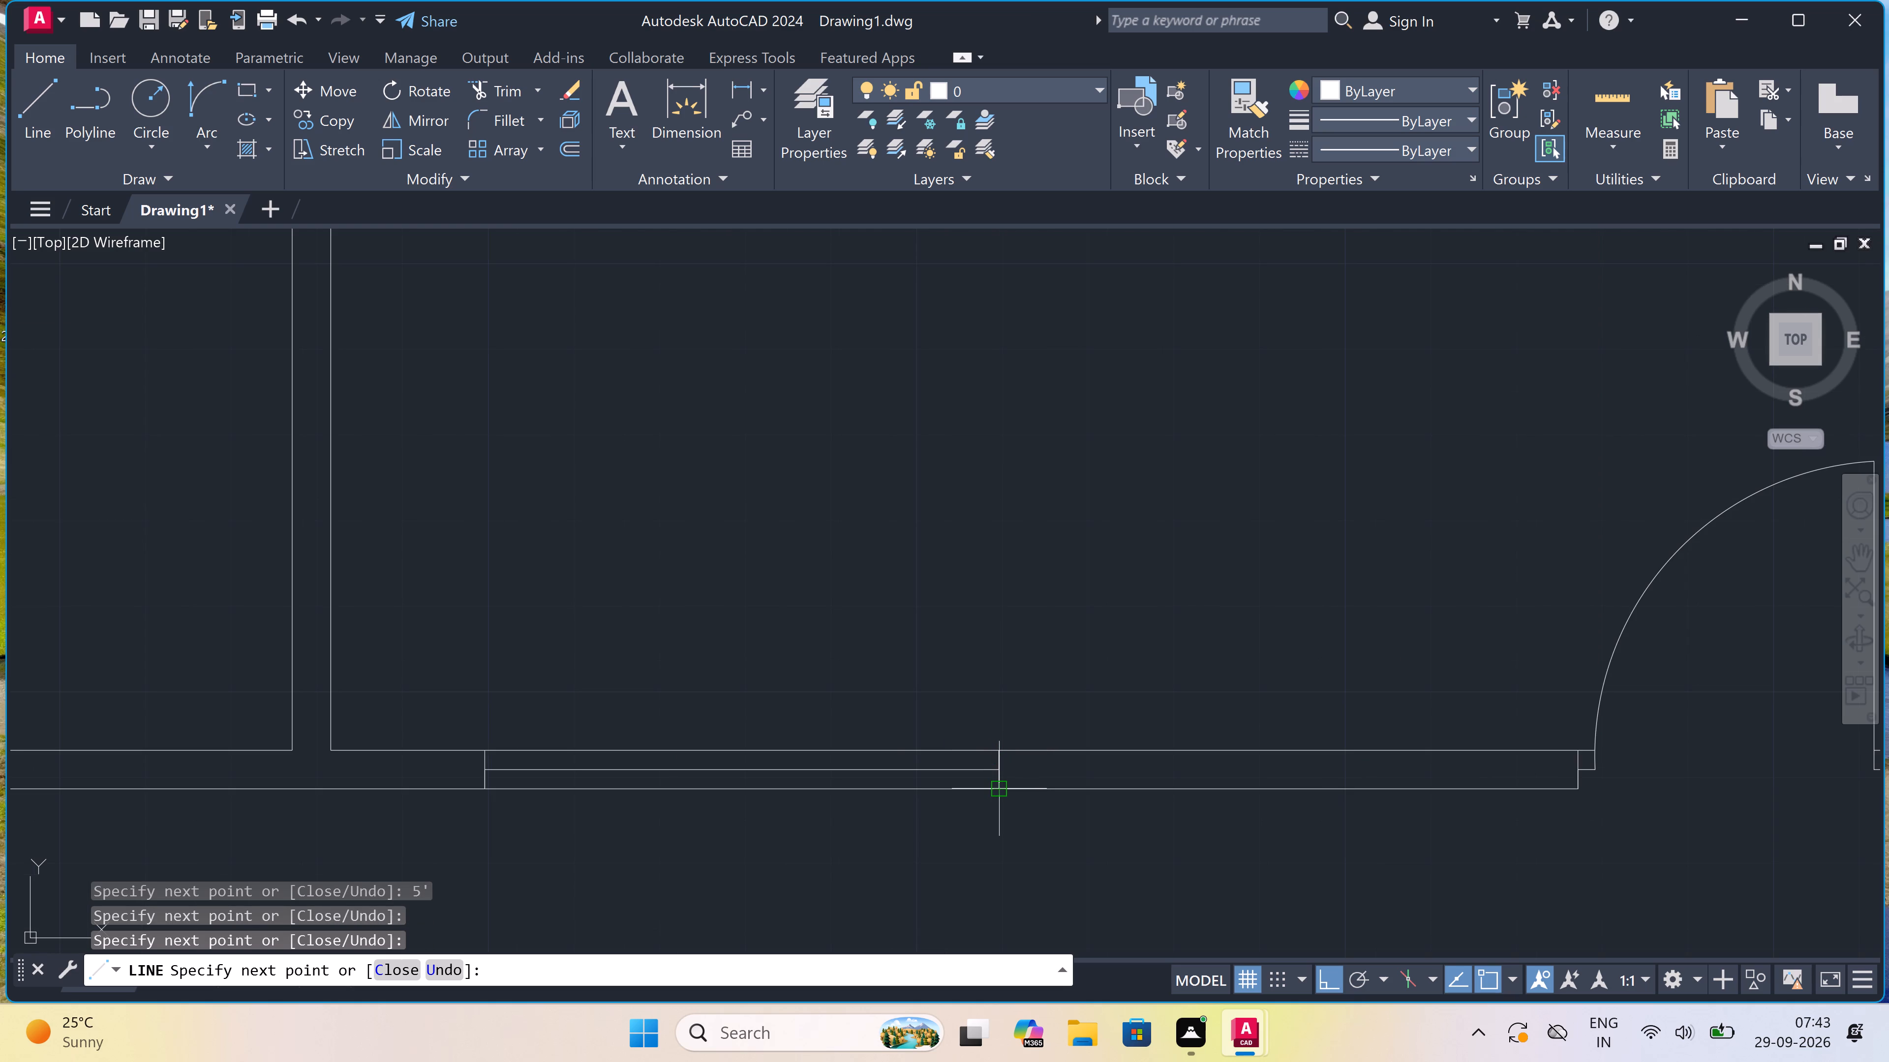
pyautogui.press('Escape')
# Draw a second 5' window in the same wall, below the small room between the two doors, with end lines and a centre line.
pyautogui.scroll(-3, 817, 738)
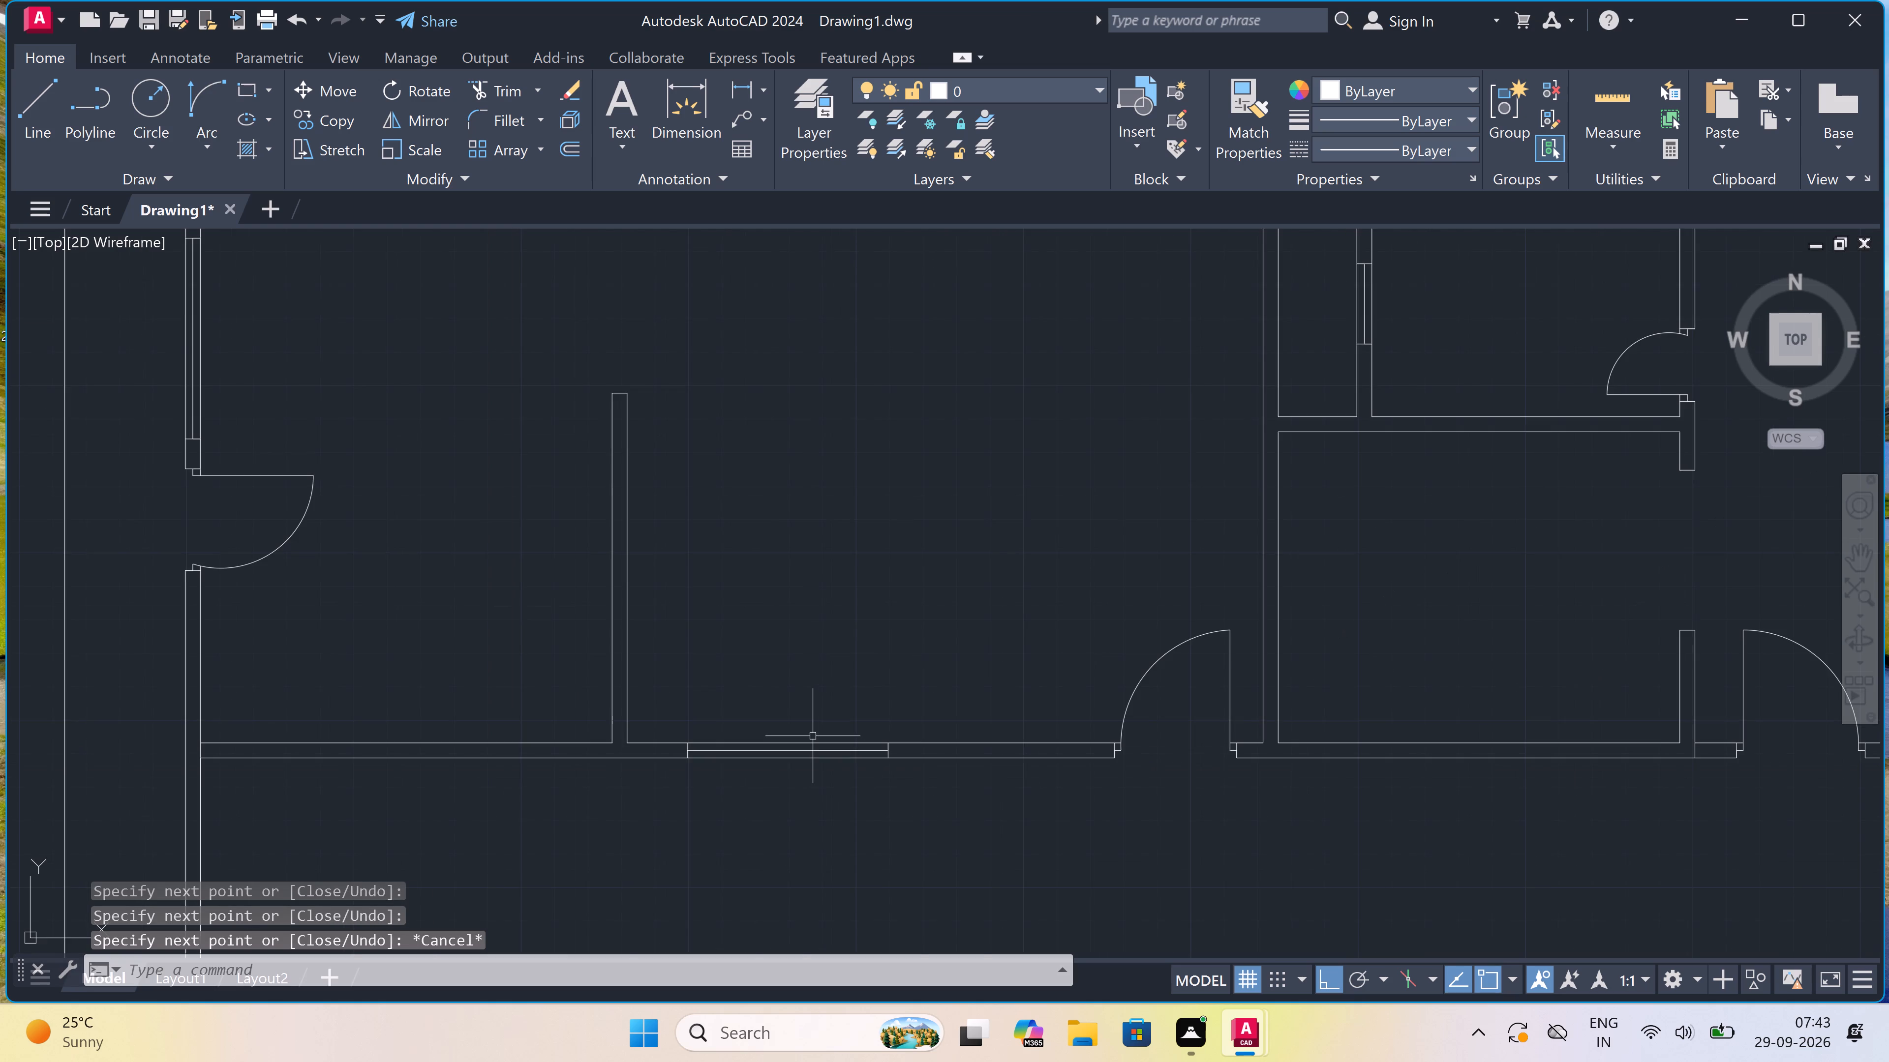
pyautogui.scroll(-2, 804, 734)
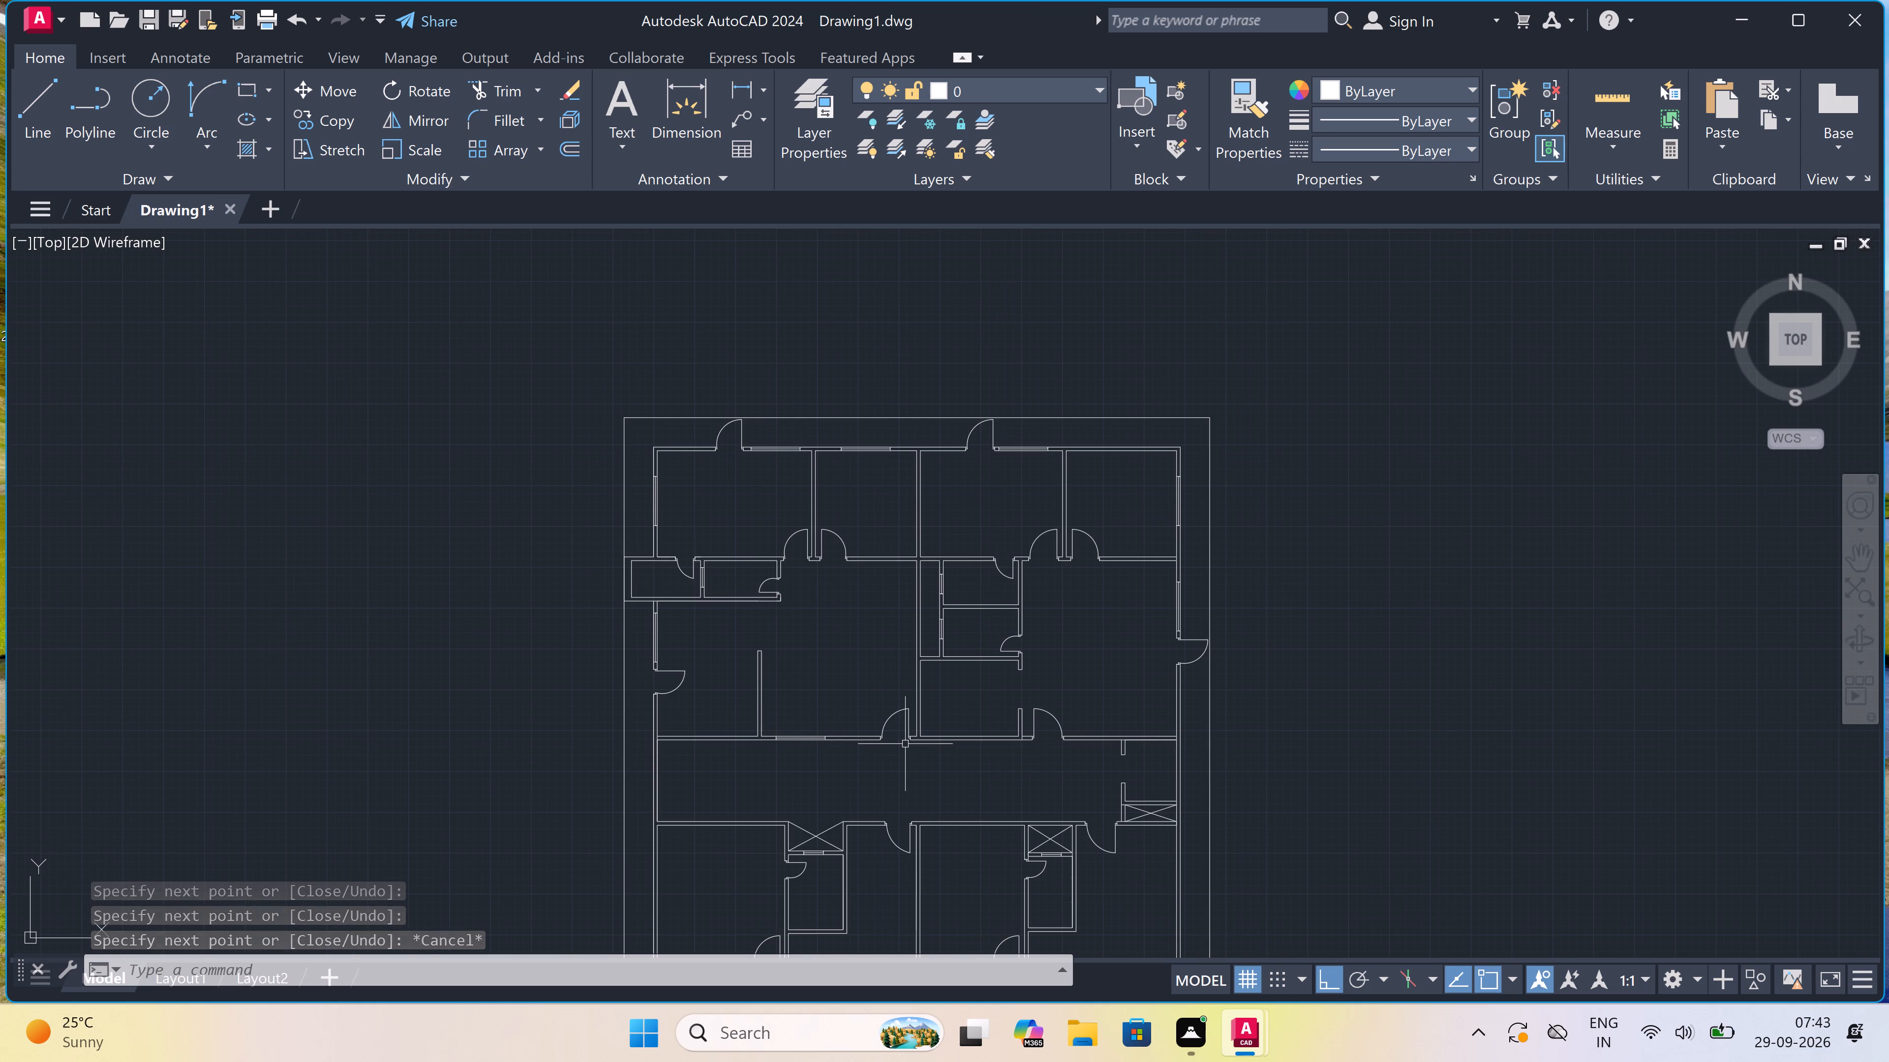
pyautogui.scroll(2, 961, 740)
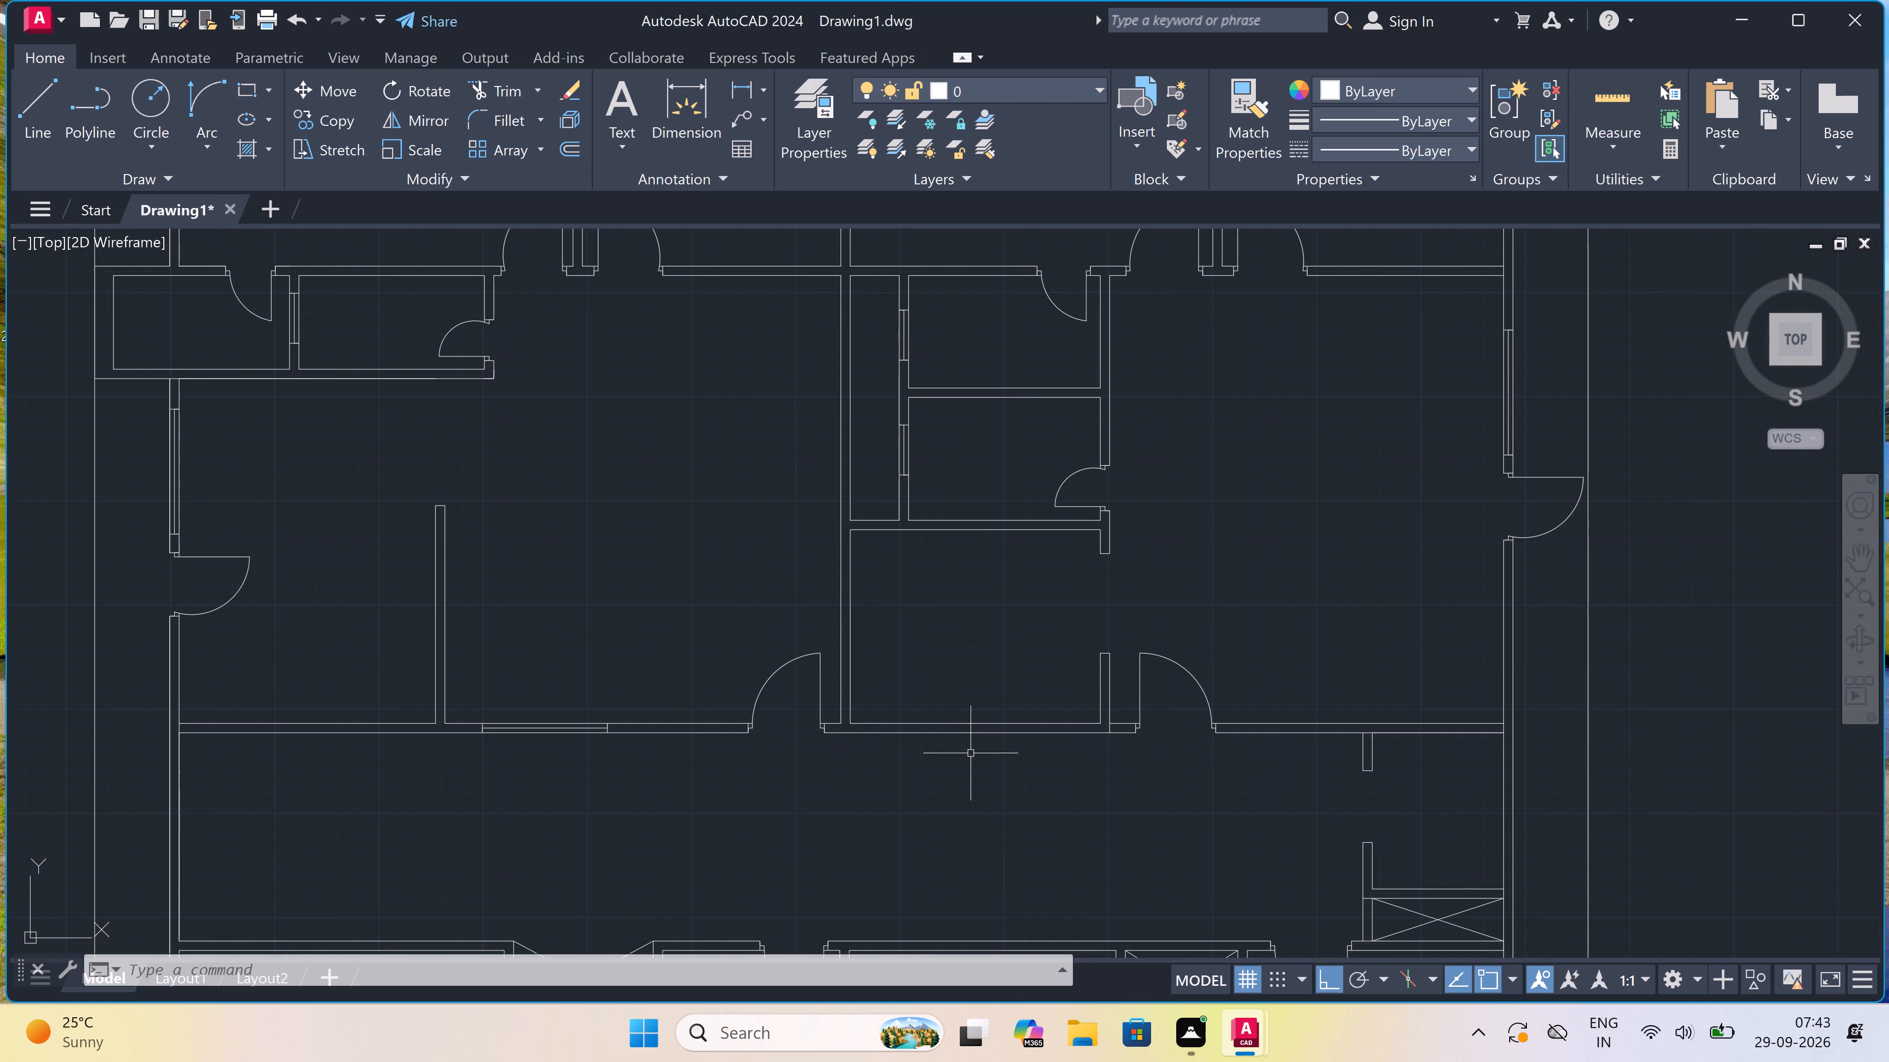
pyautogui.scroll(2, 971, 752)
pyautogui.press('space')
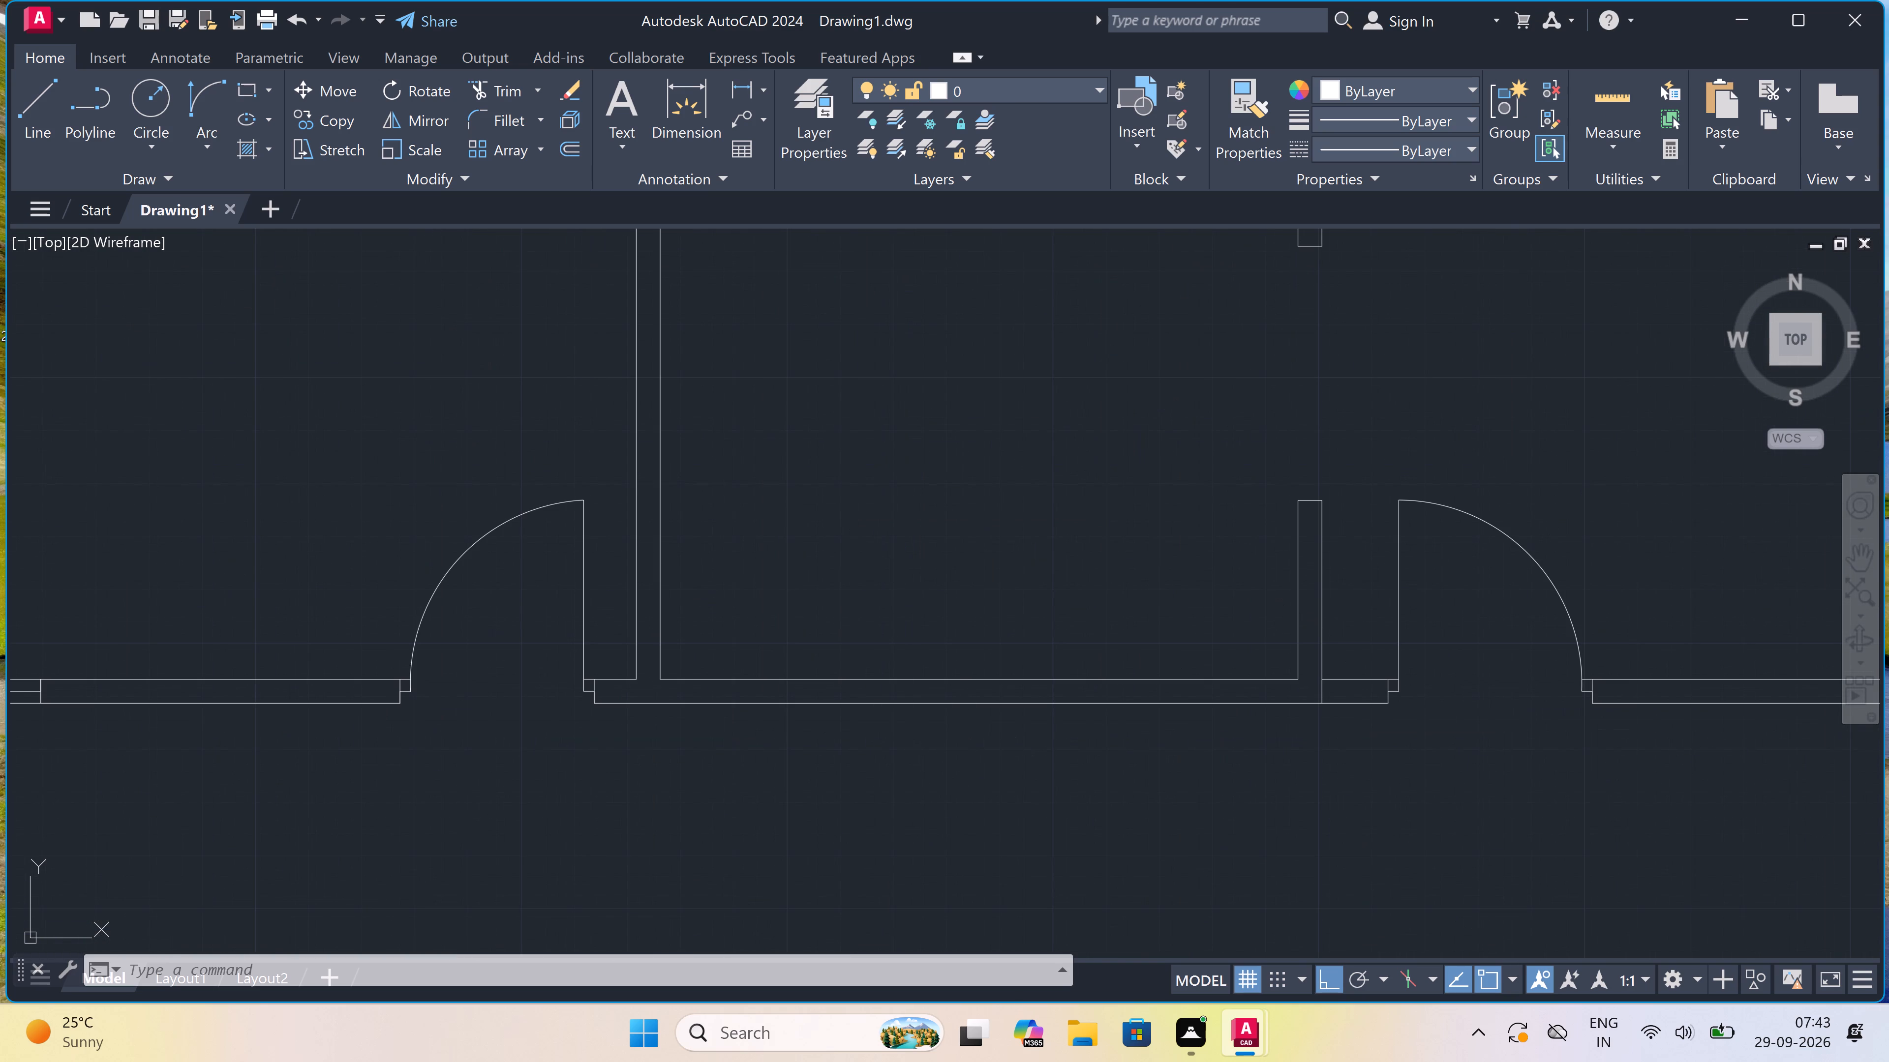
pyautogui.click(797, 675)
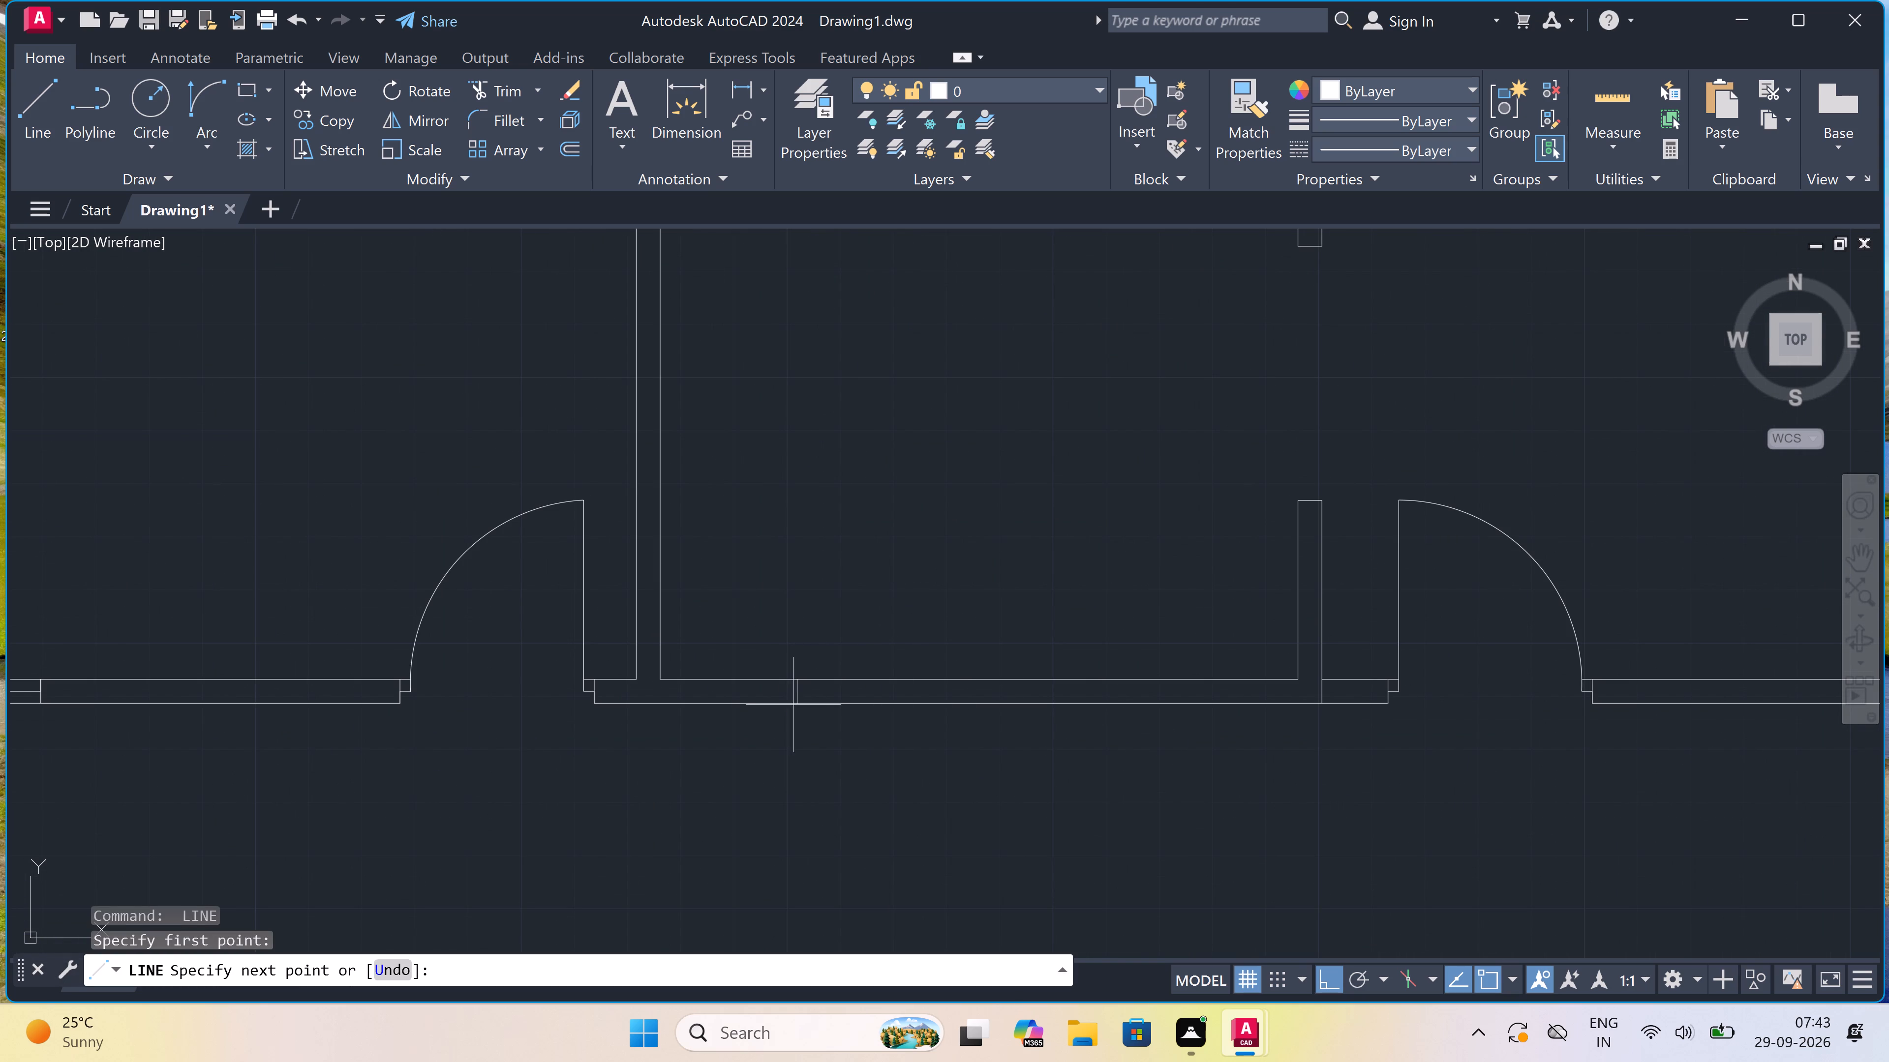
pyautogui.click(801, 699)
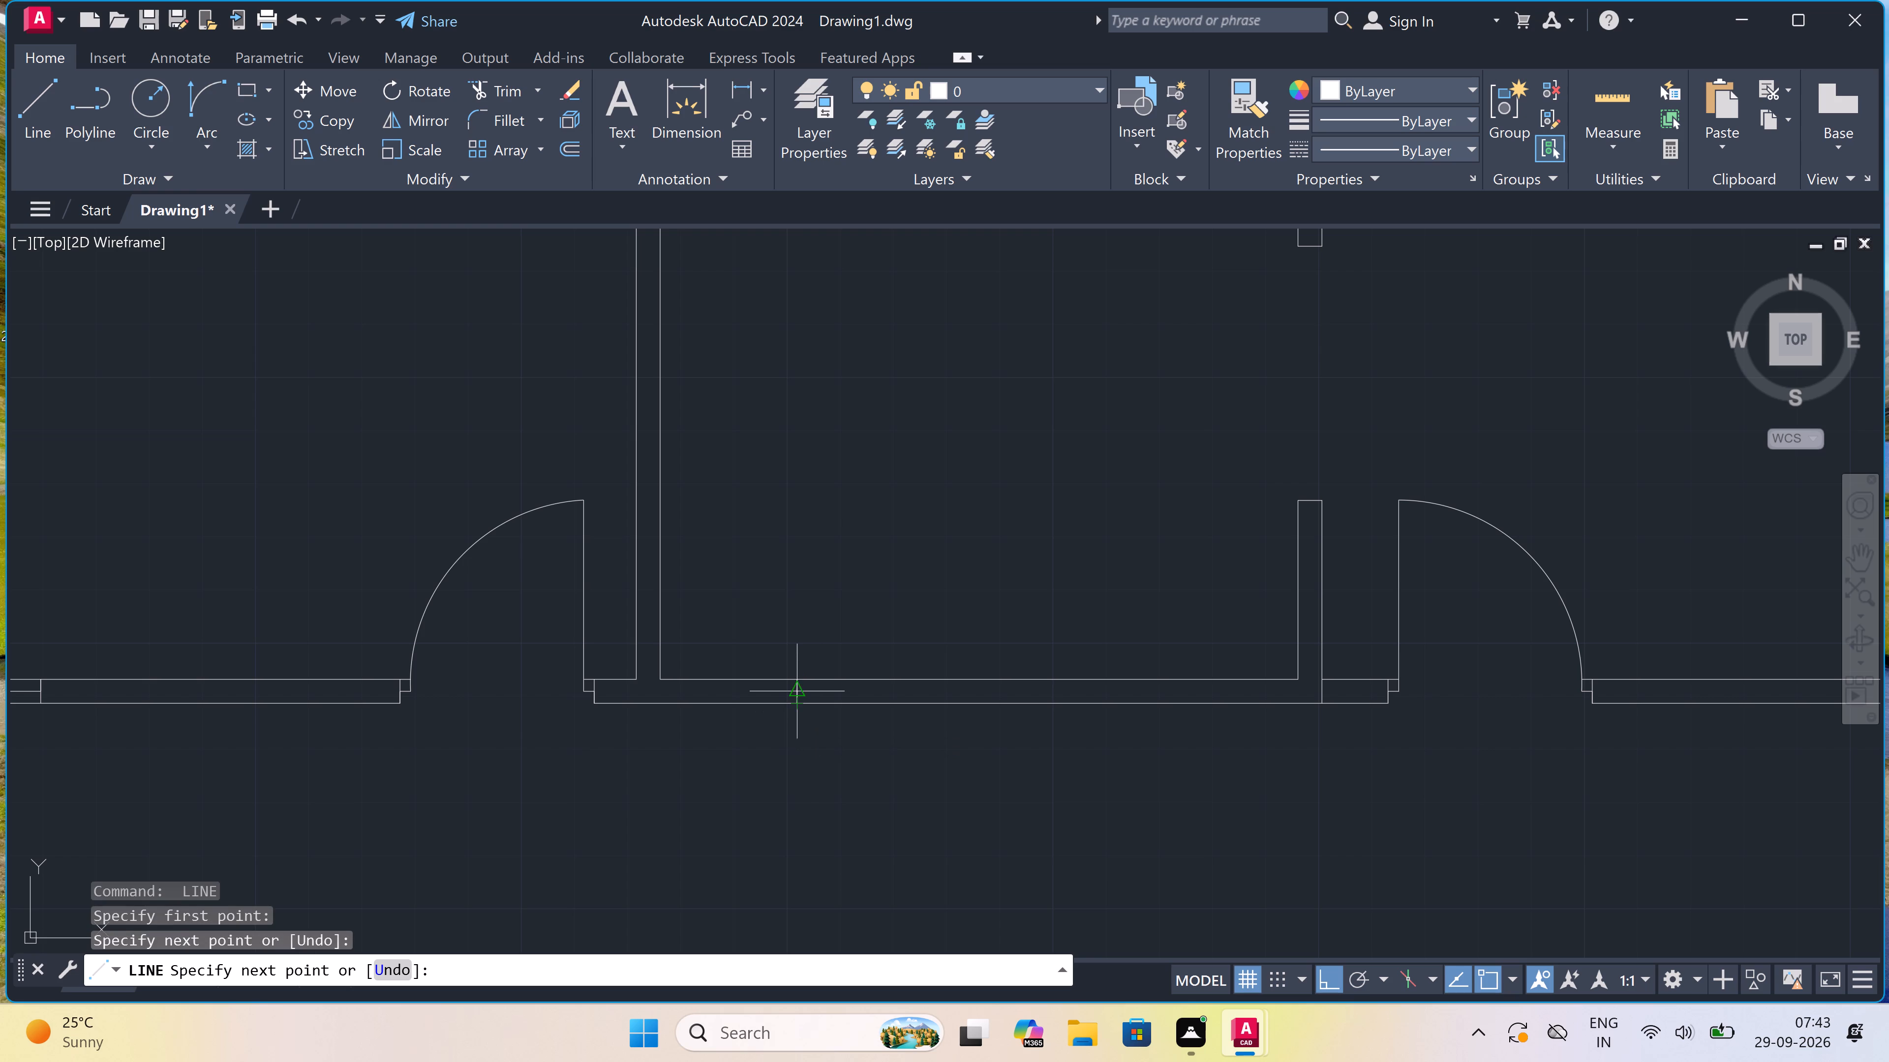
pyautogui.doubleClick(799, 686)
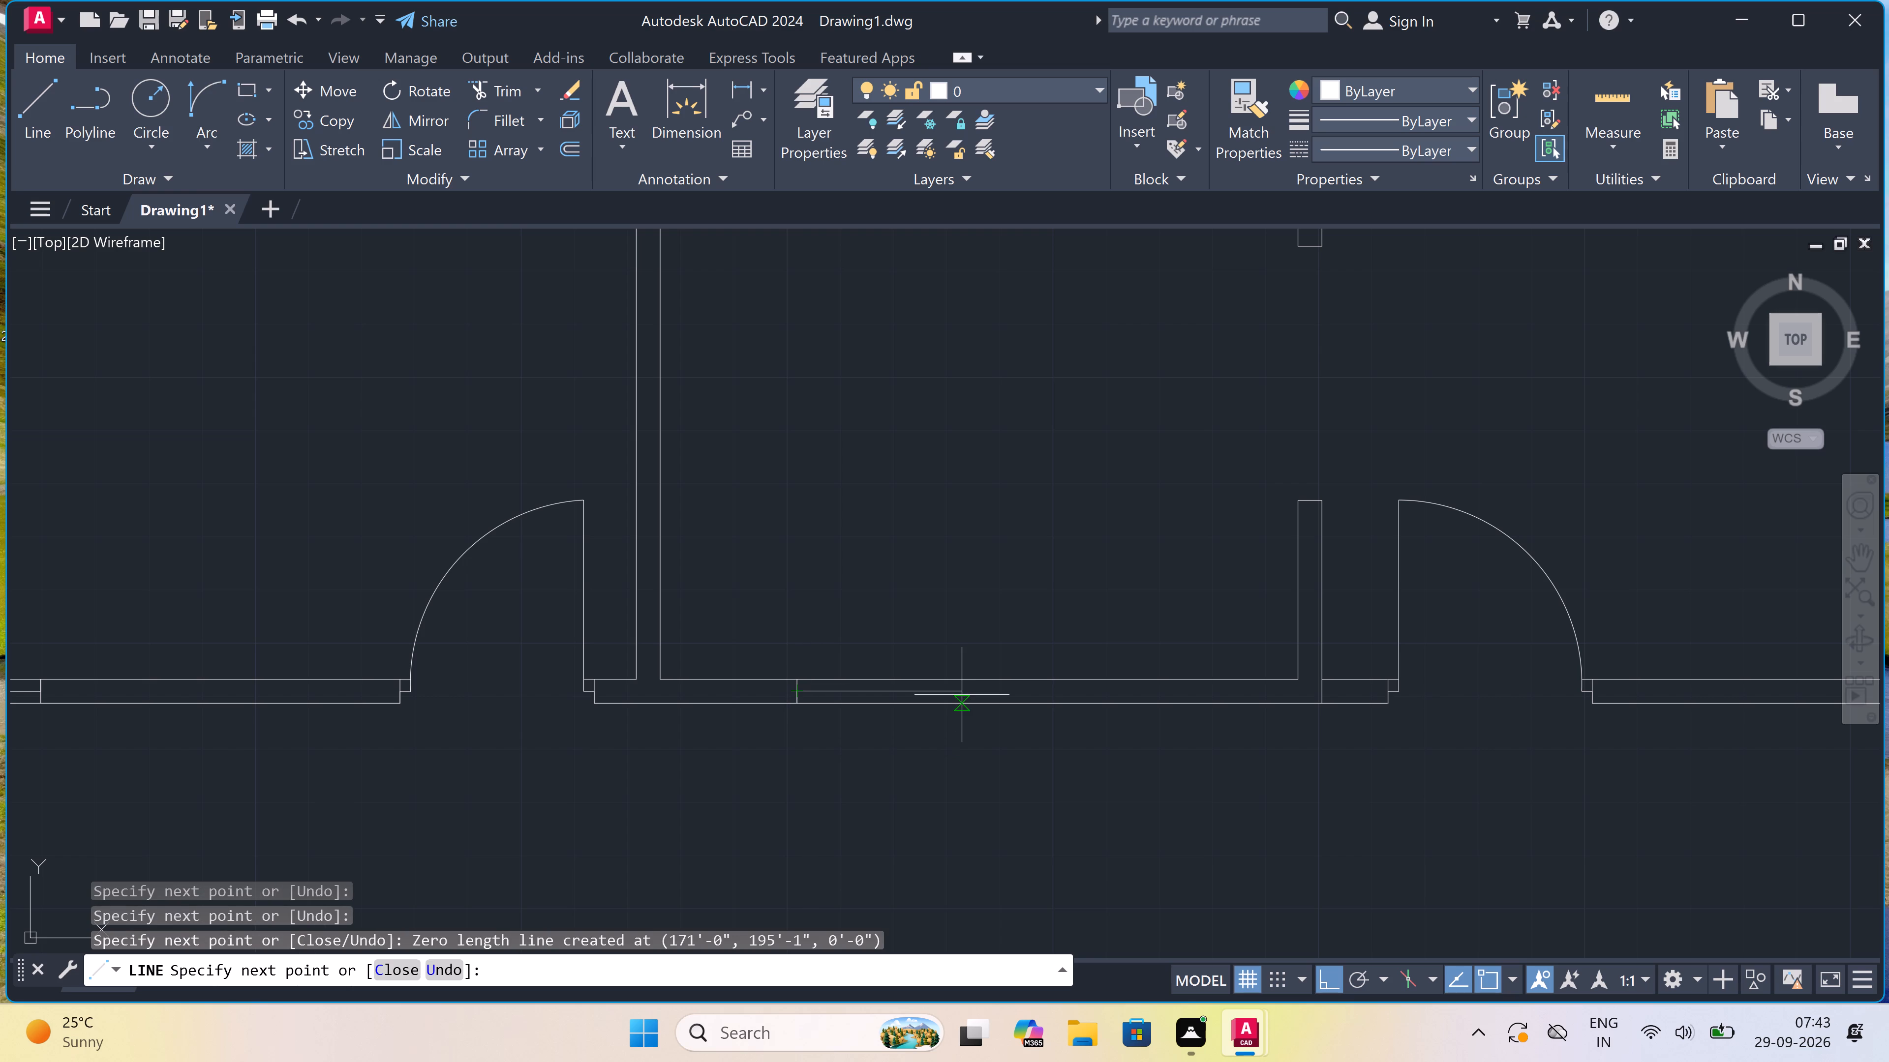
pyautogui.write("5'")
pyautogui.press('space')
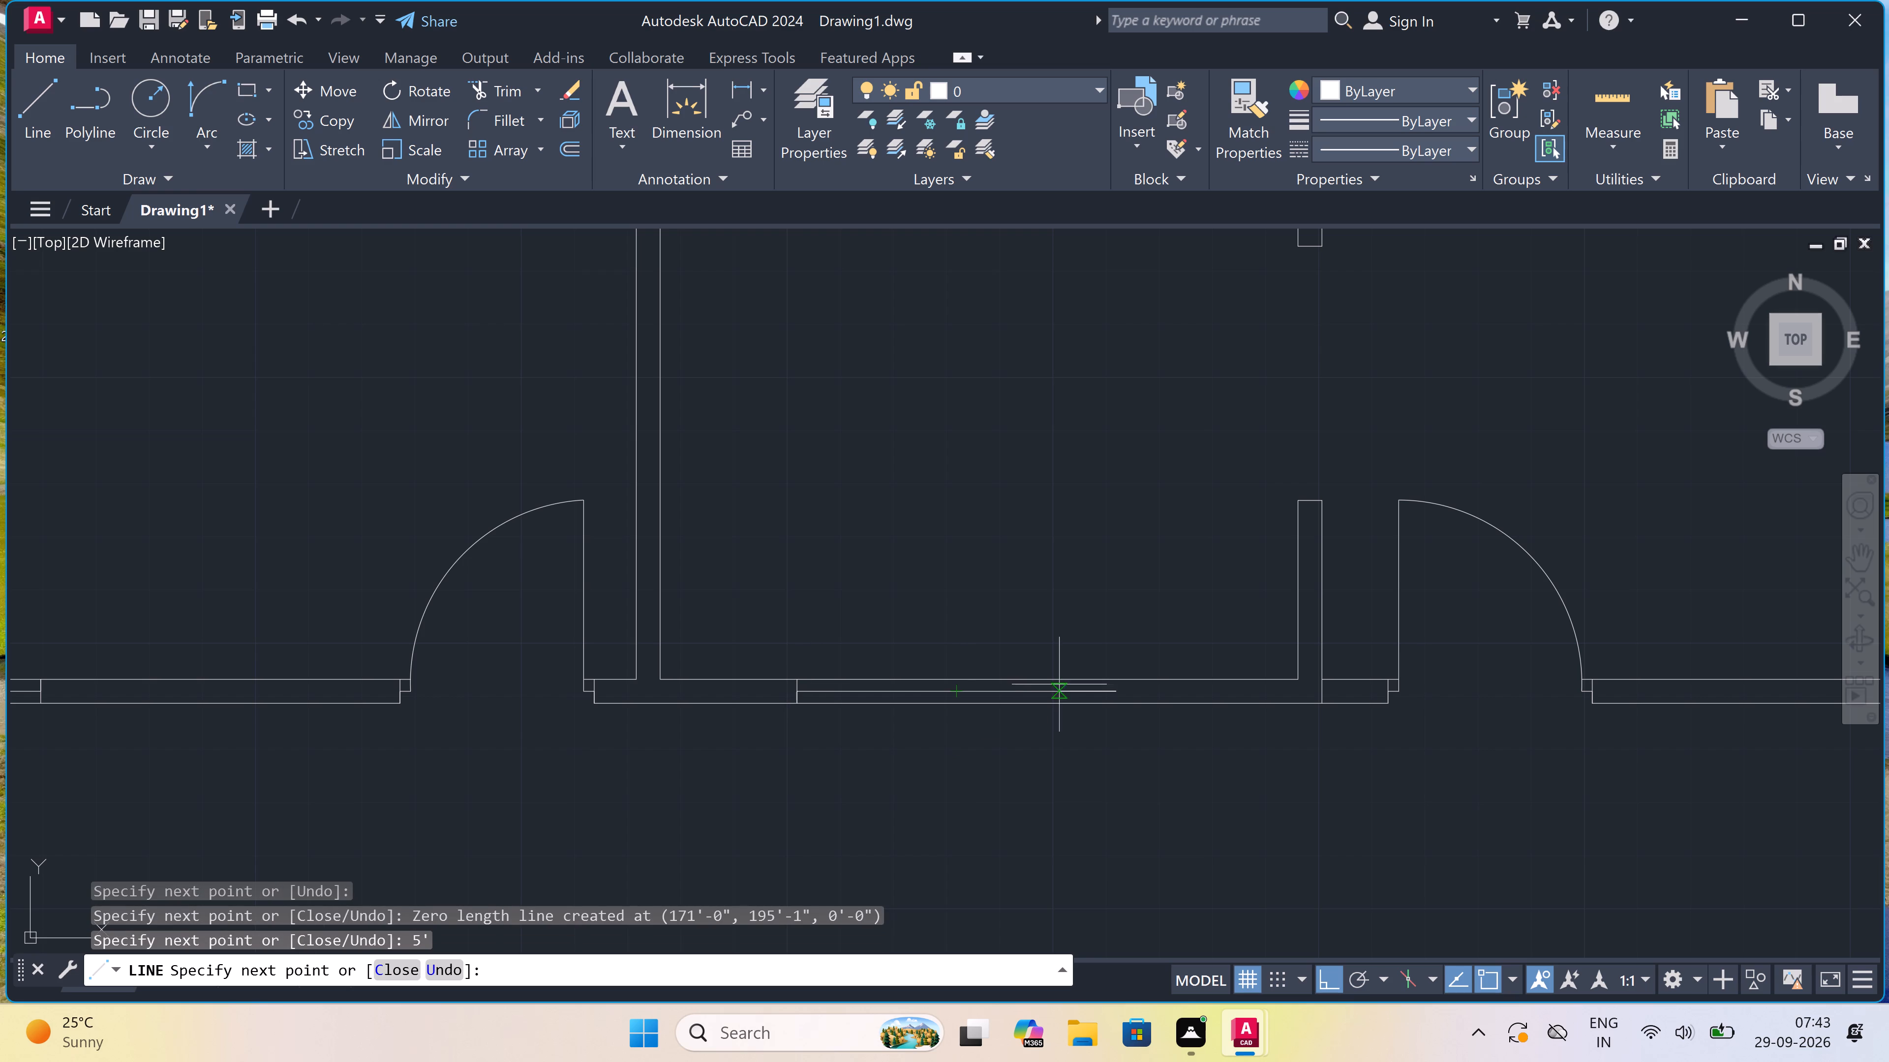
pyautogui.scroll(1, 1131, 696)
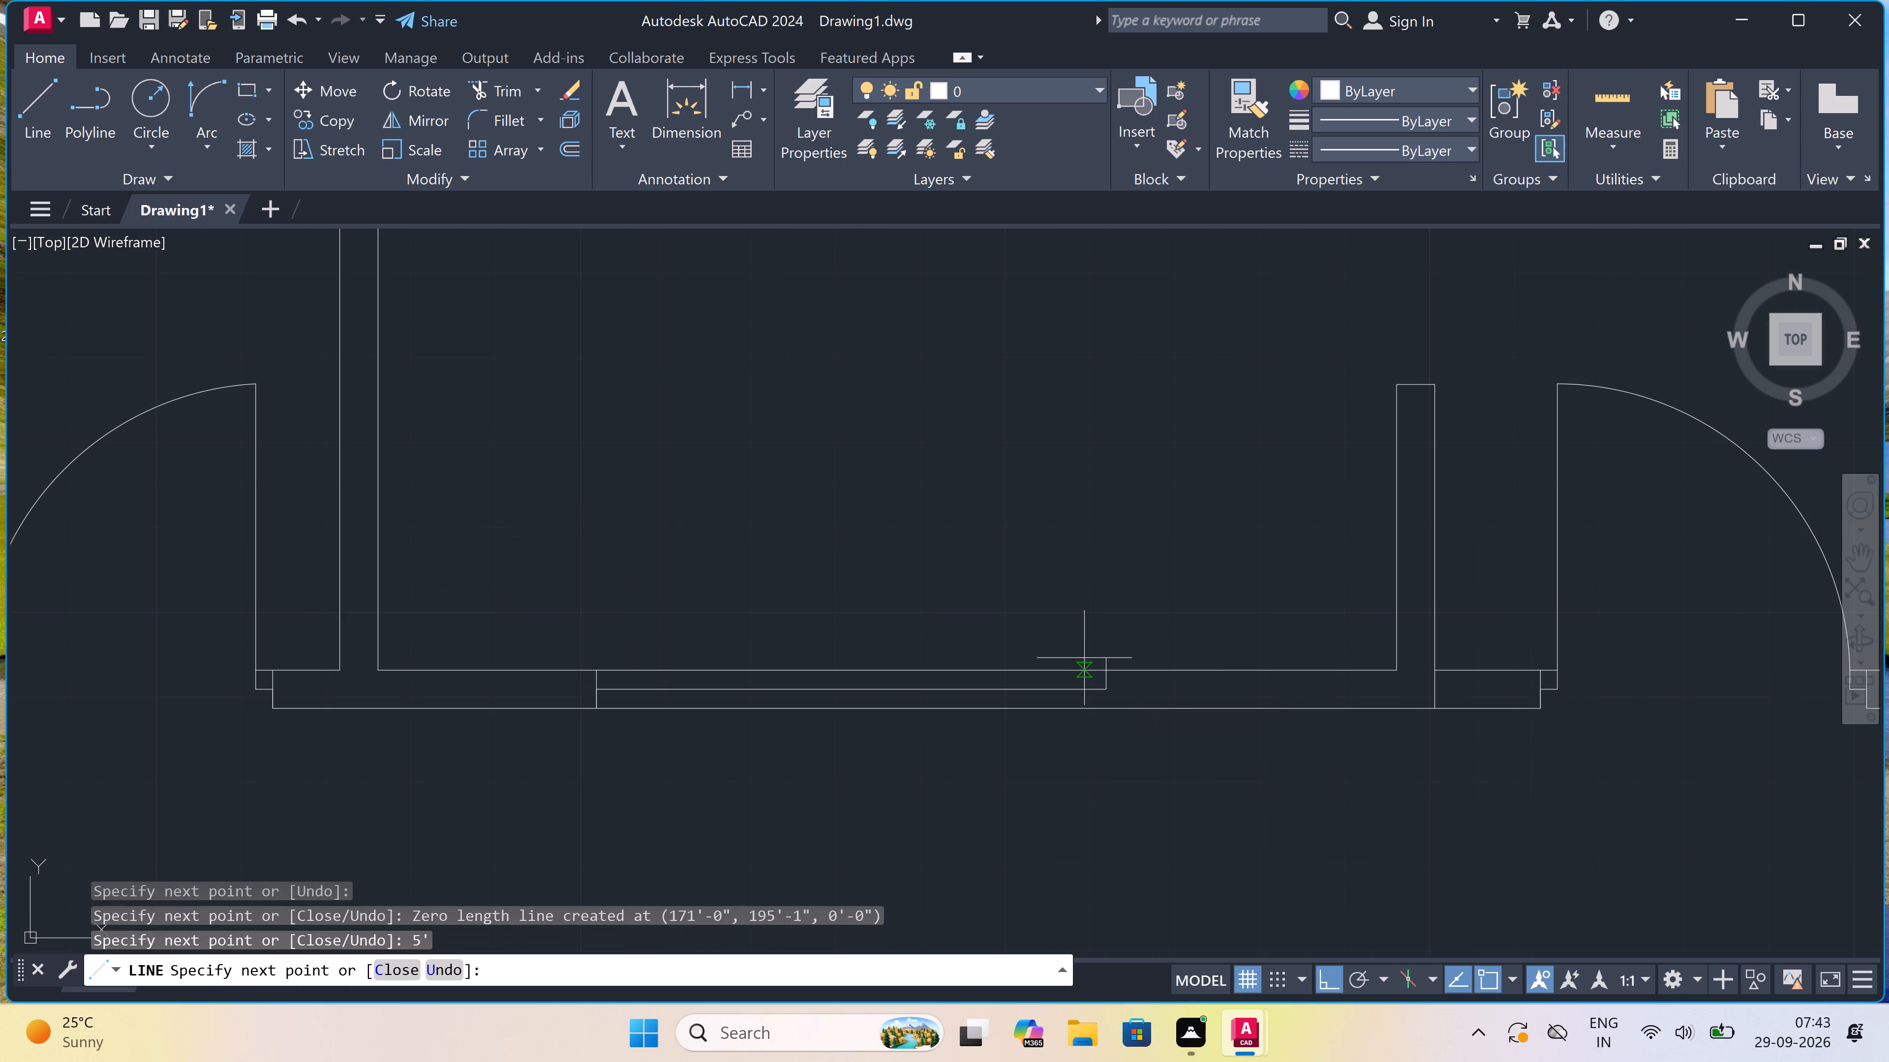
pyautogui.click(1106, 667)
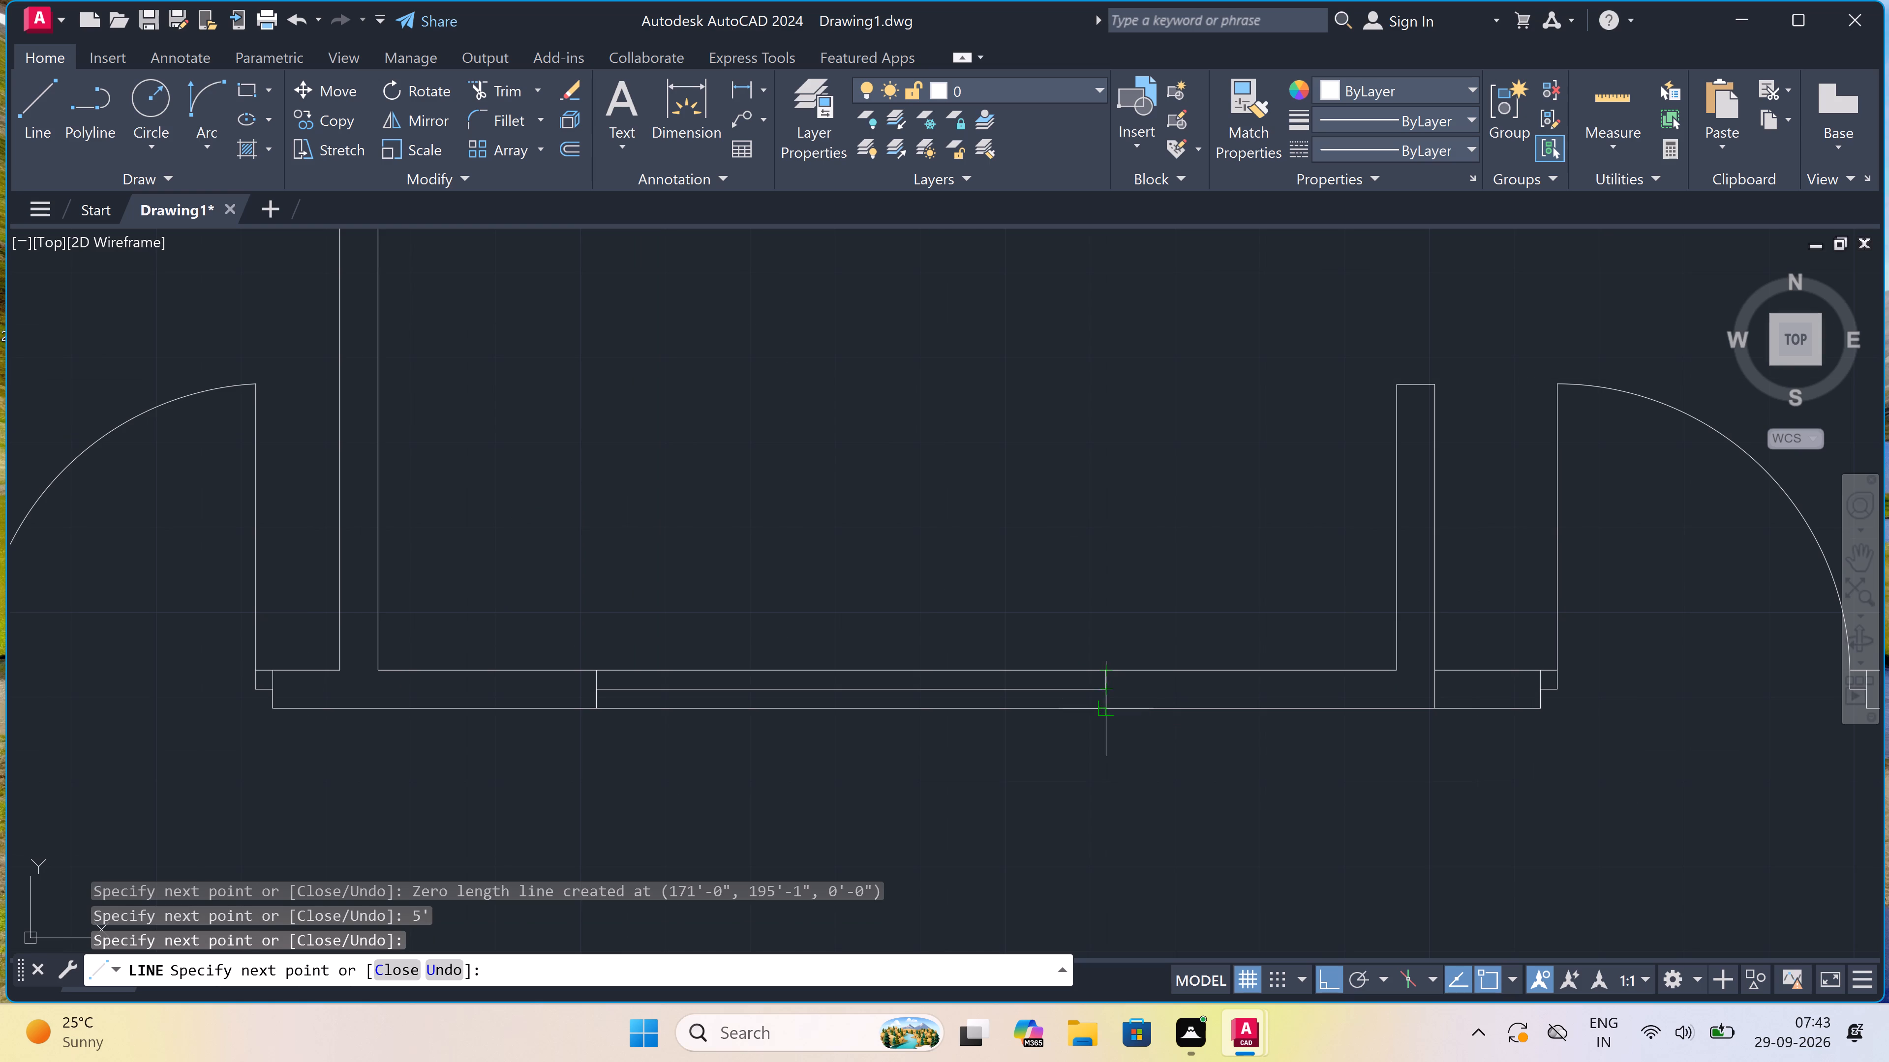
pyautogui.moveTo(1105, 705); pyautogui.dragTo(1100, 706)
pyautogui.press('Escape')
# Draw a line across the wall thickness through the second window, short of its right end, as a new window end.
pyautogui.scroll(-2, 837, 688)
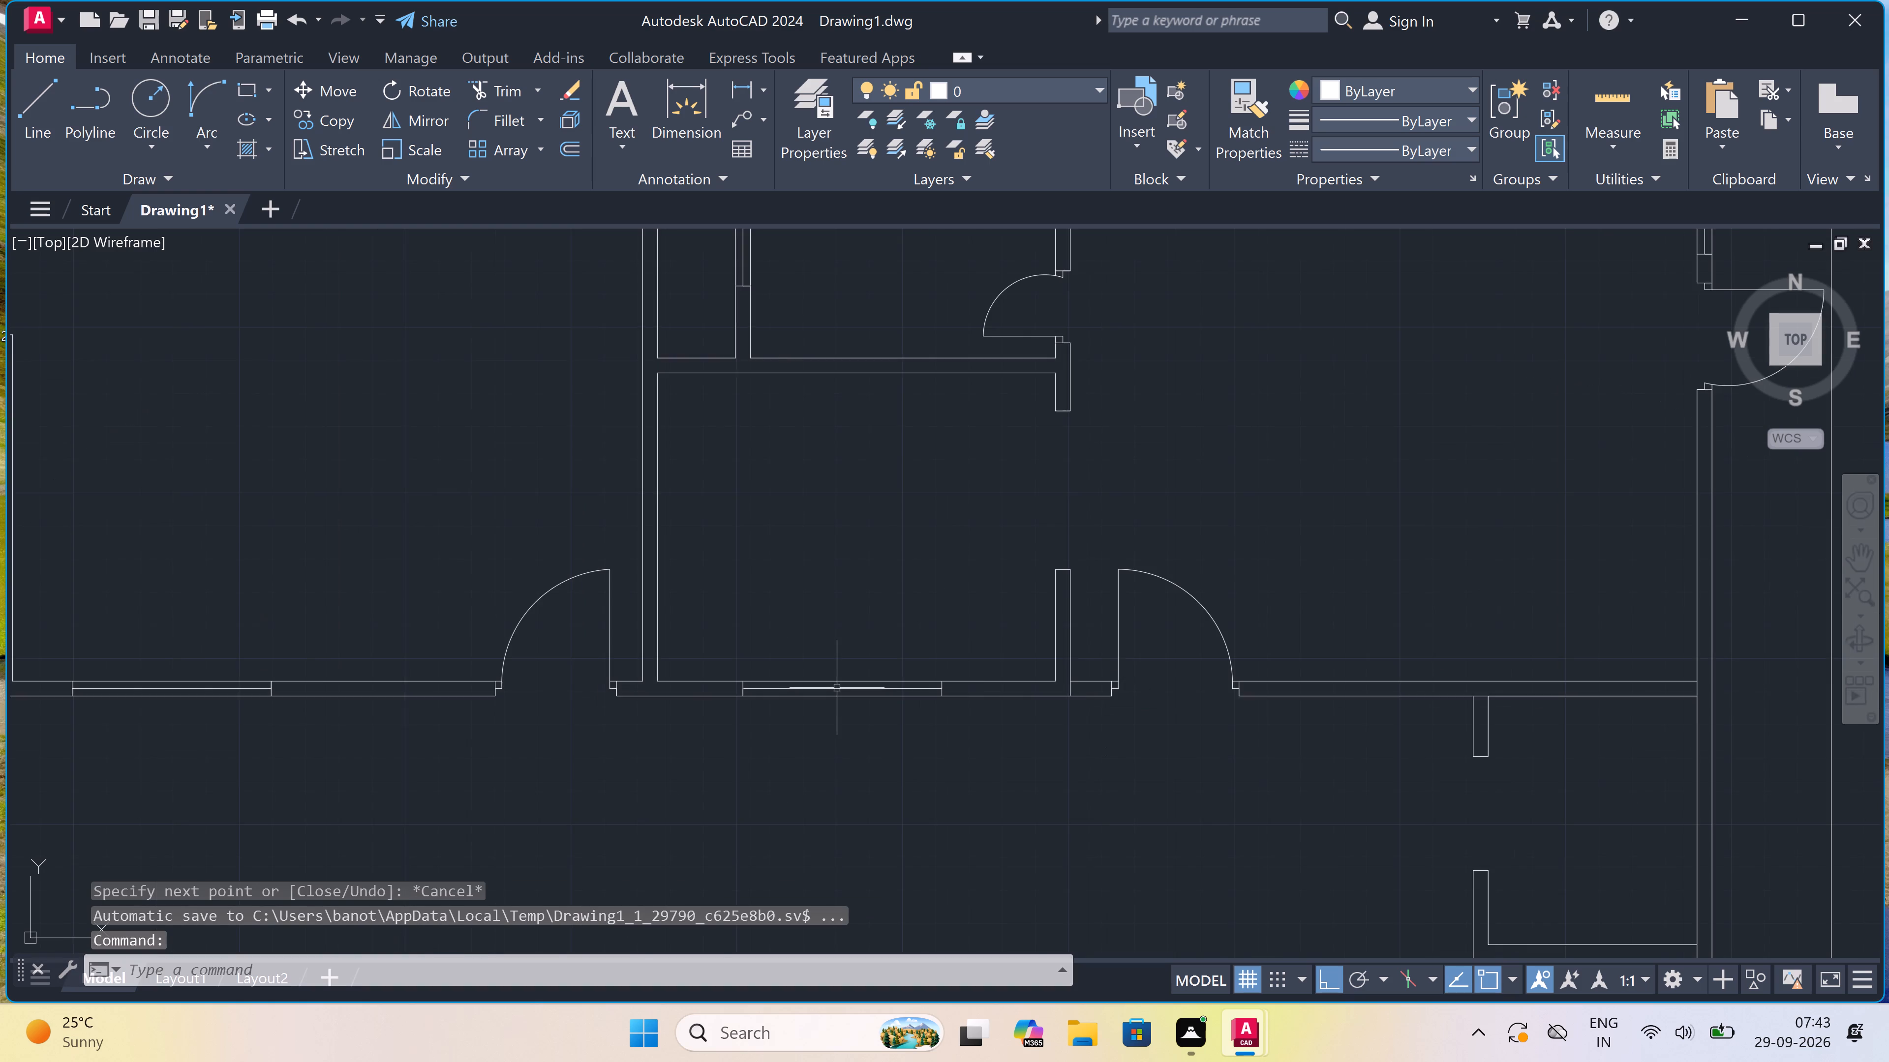
pyautogui.scroll(-2, 837, 688)
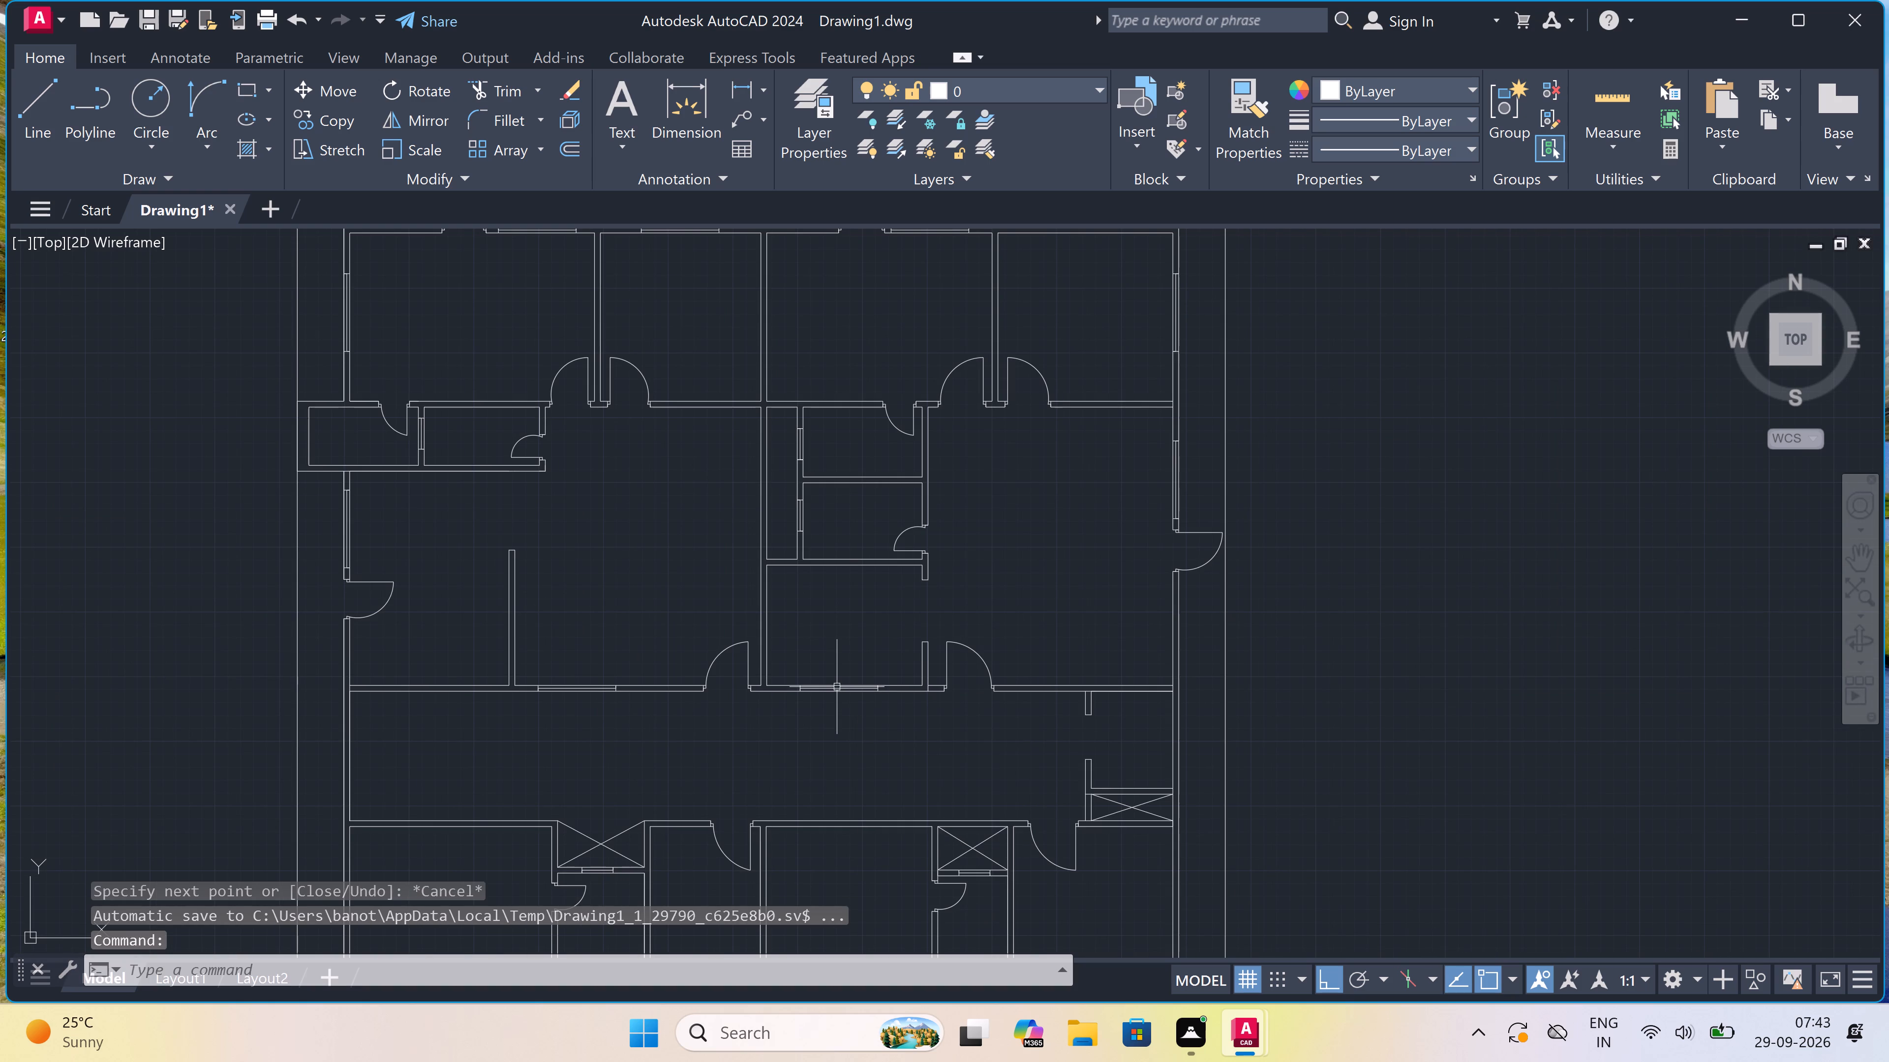
pyautogui.scroll(-1, 837, 687)
pyautogui.scroll(1, 837, 685)
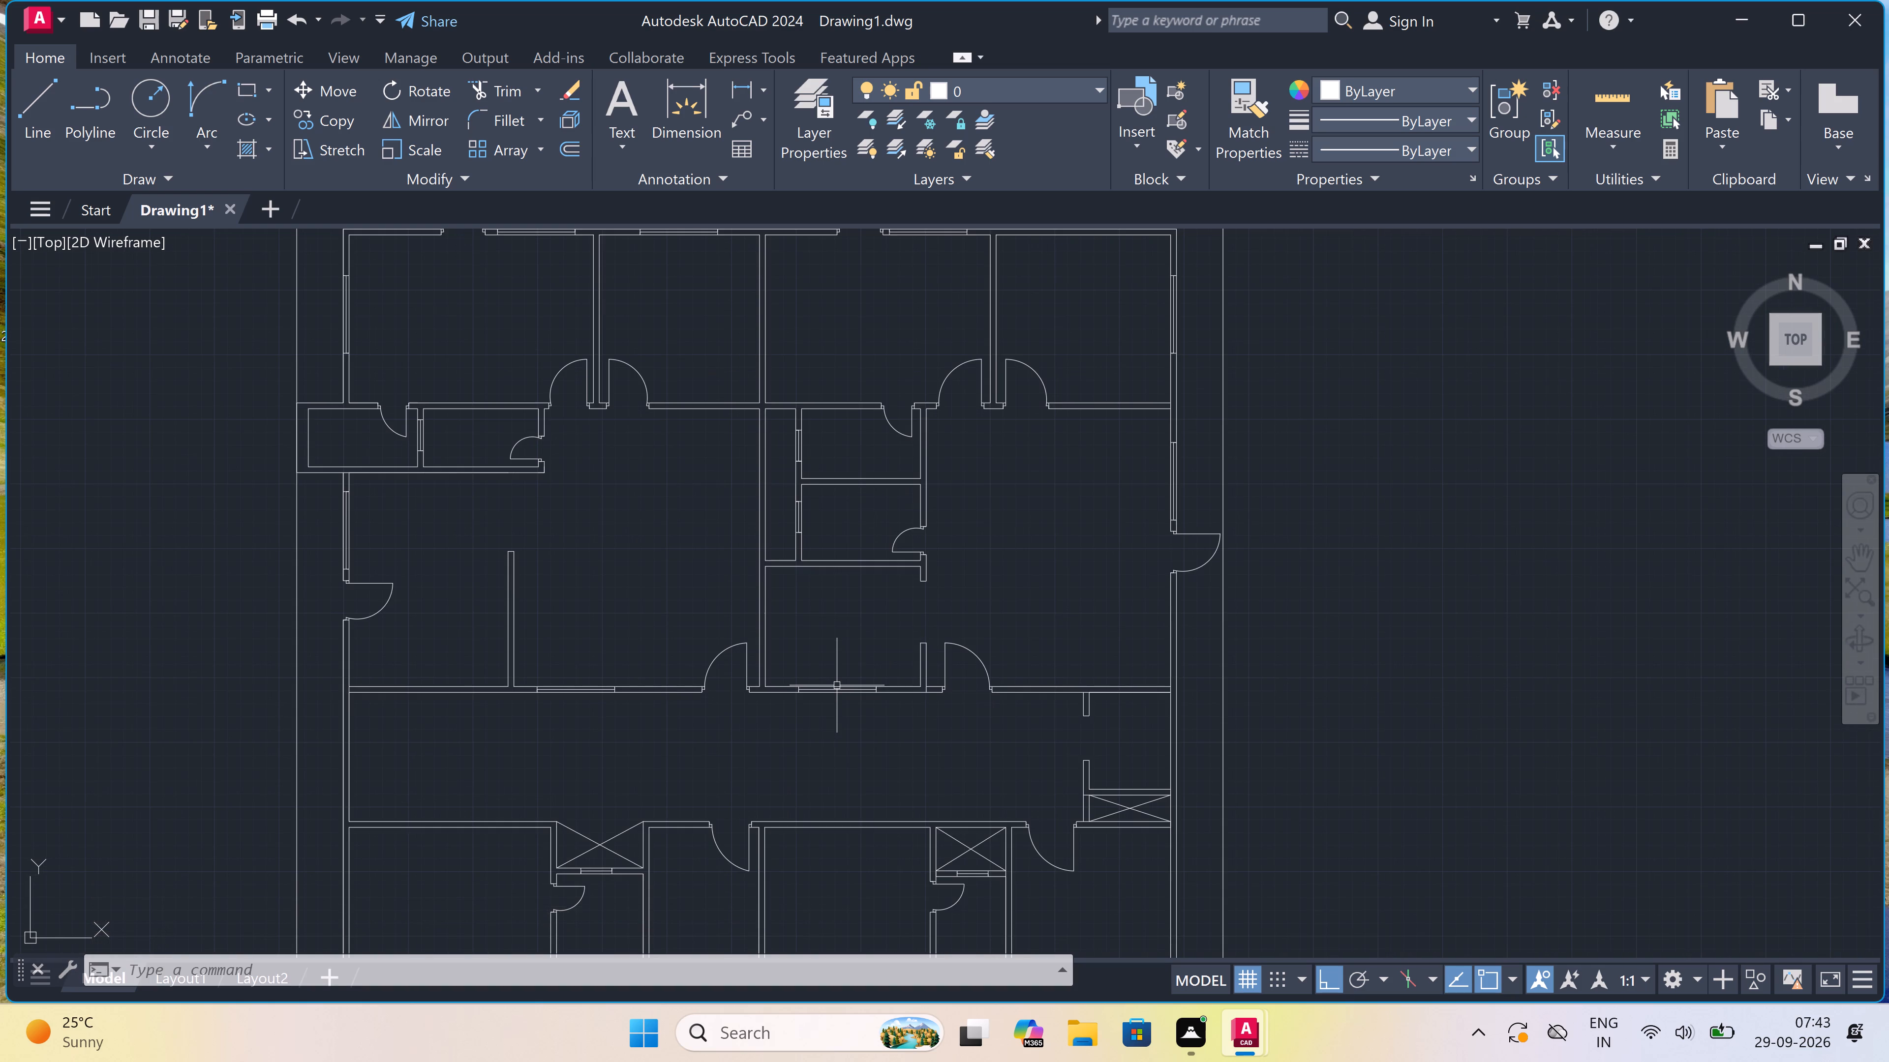
pyautogui.scroll(-1, 837, 685)
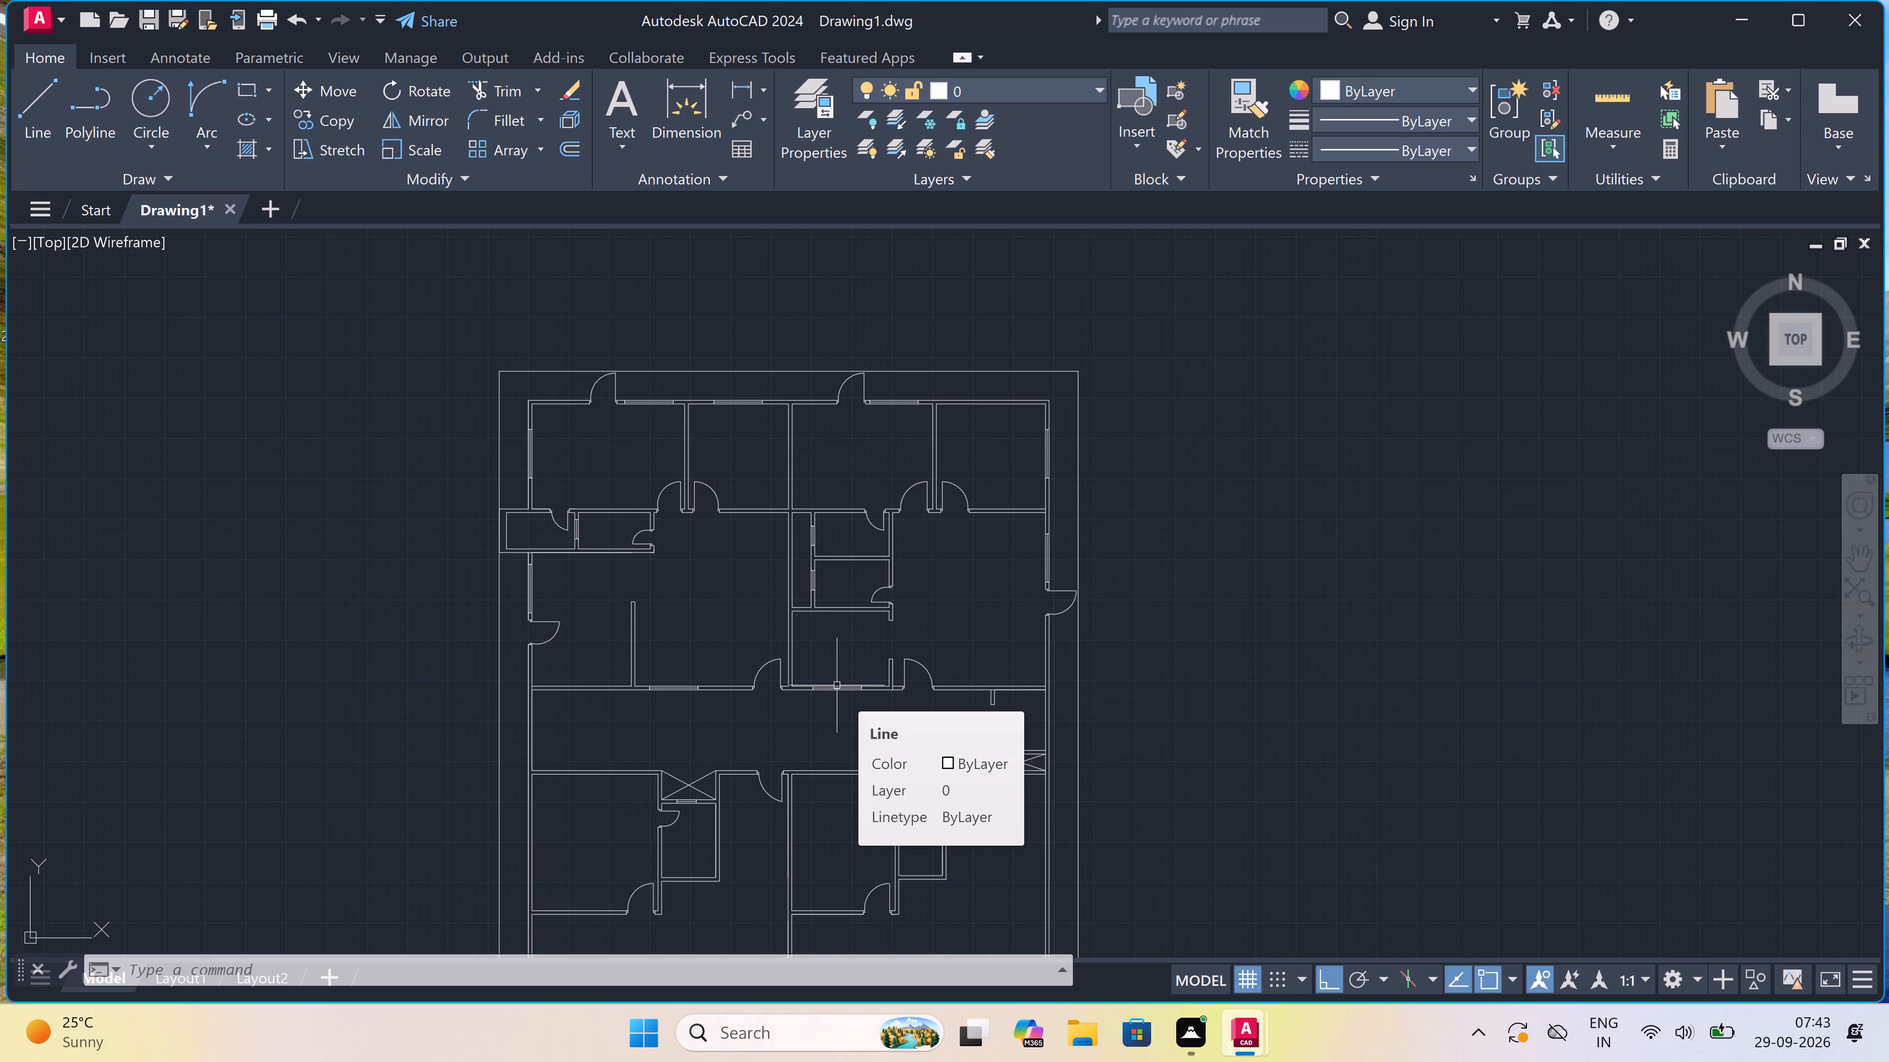
pyautogui.scroll(-1, 837, 685)
pyautogui.scroll(2, 616, 687)
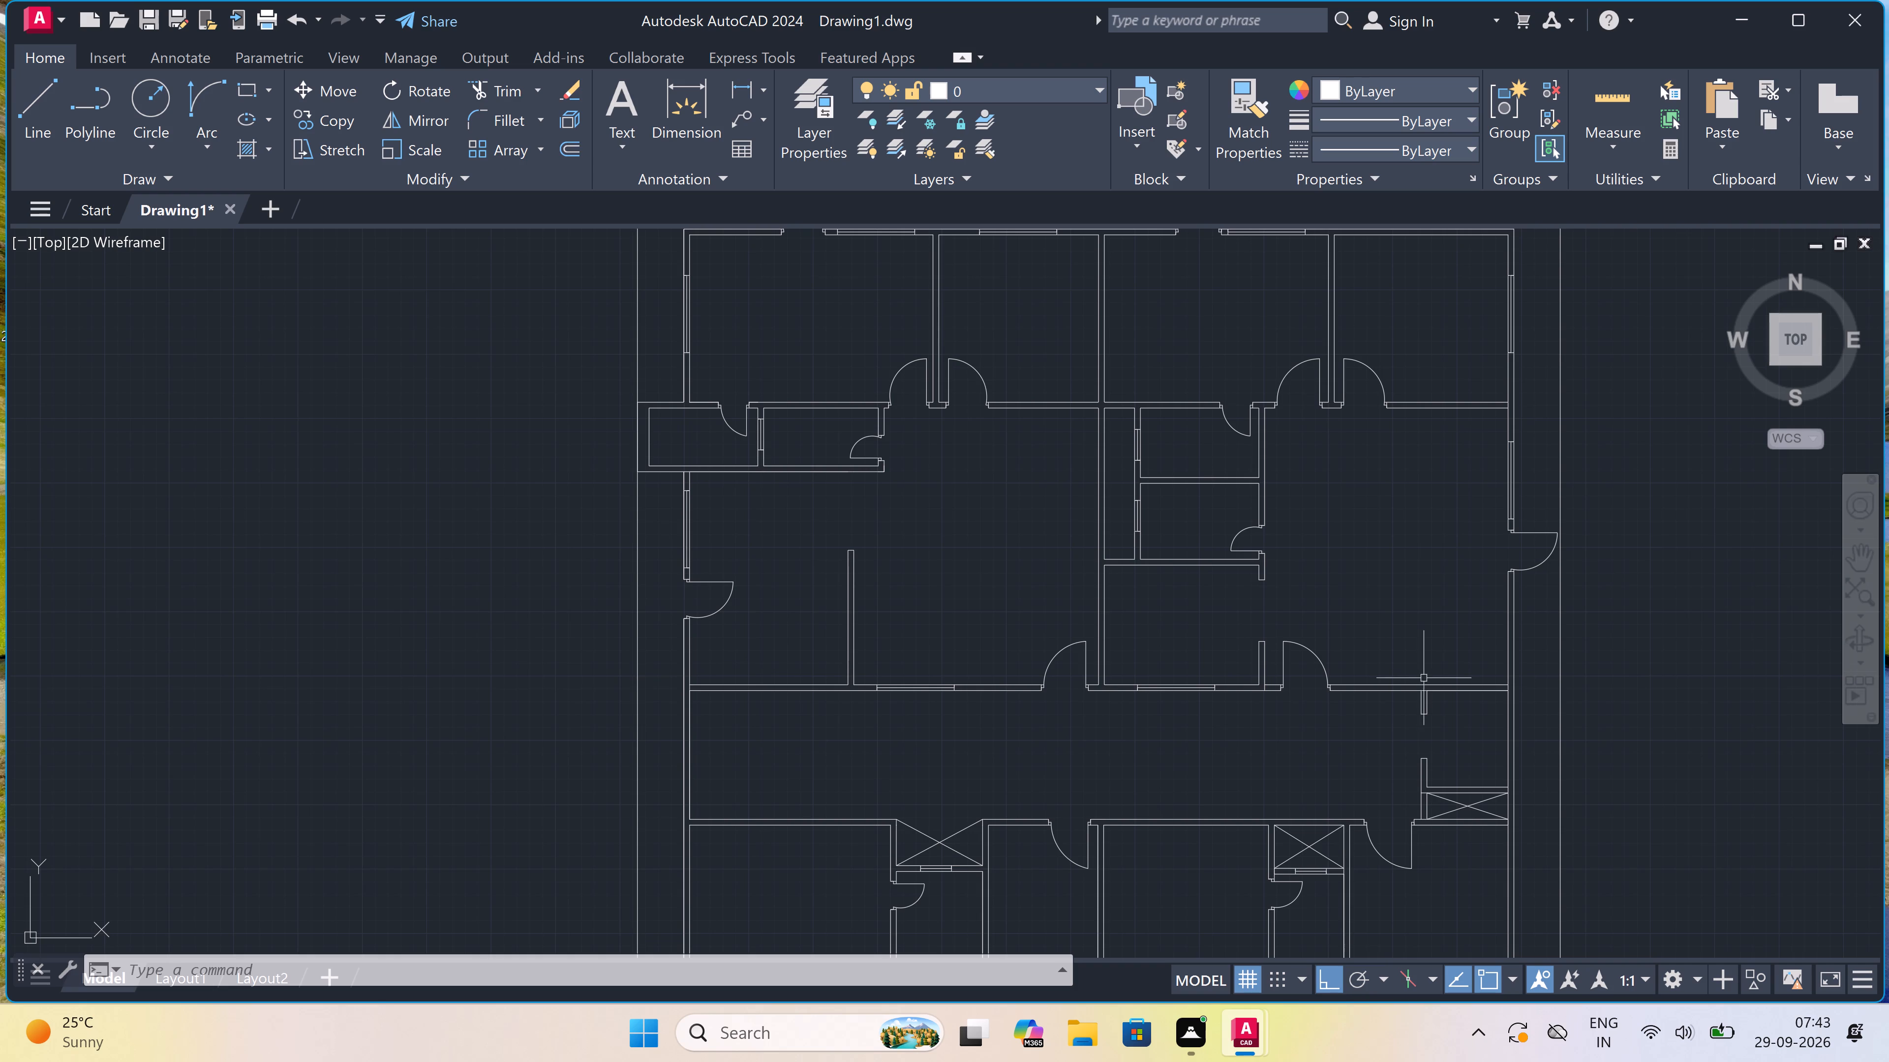
pyautogui.scroll(2, 1302, 681)
pyautogui.scroll(2, 965, 712)
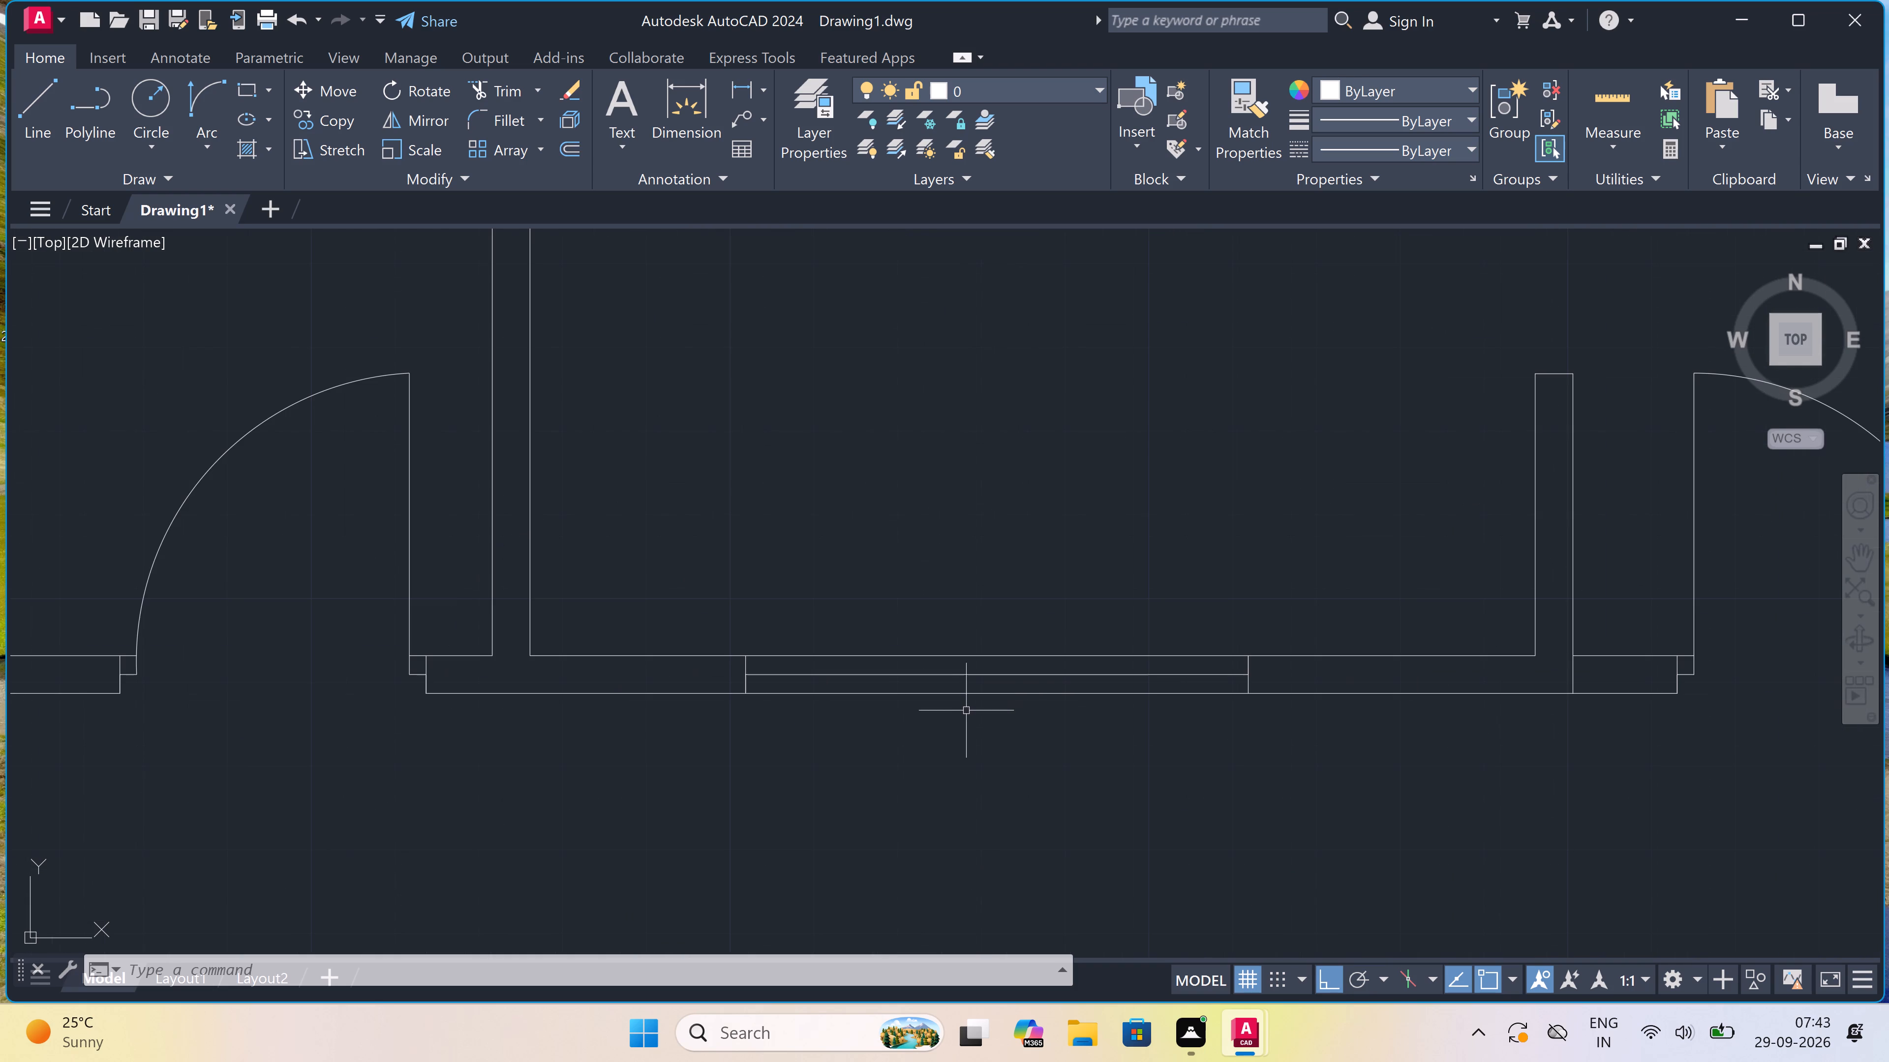
pyautogui.press('space')
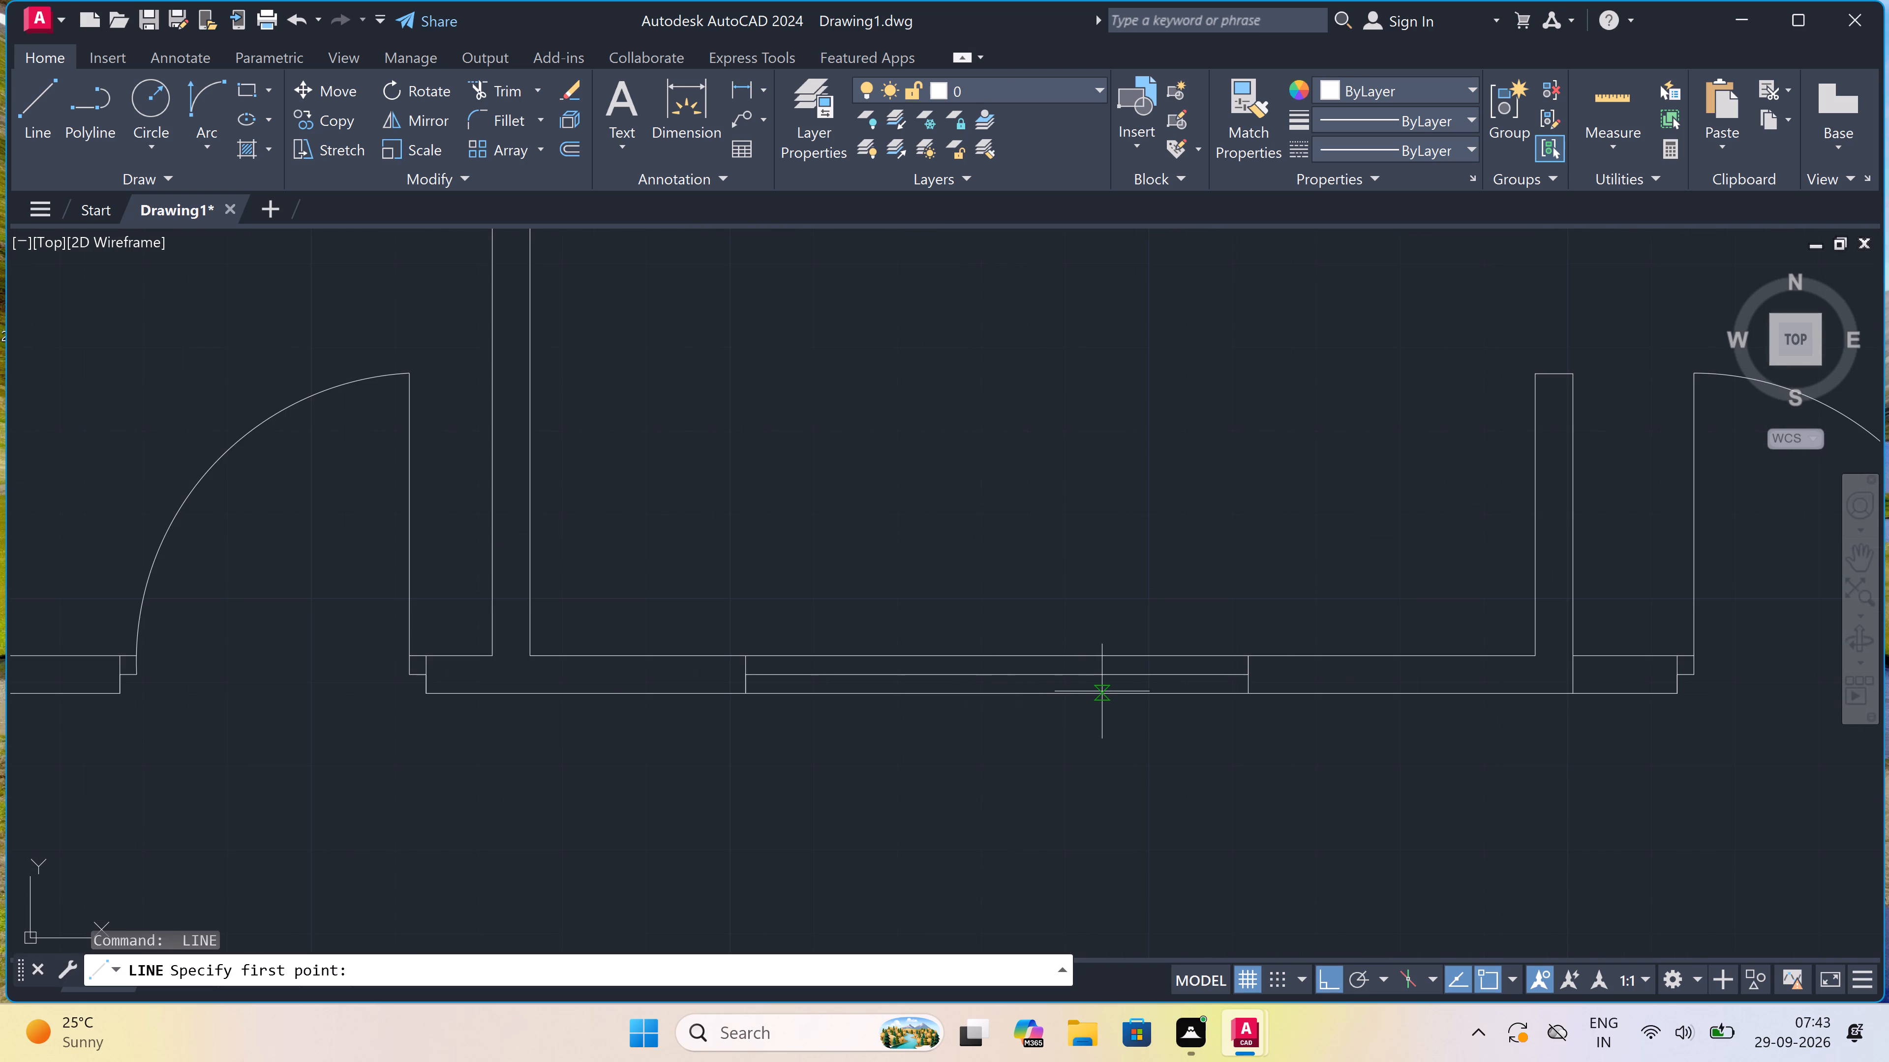
pyautogui.click(1102, 691)
pyautogui.click(1101, 653)
pyautogui.press('Escape')
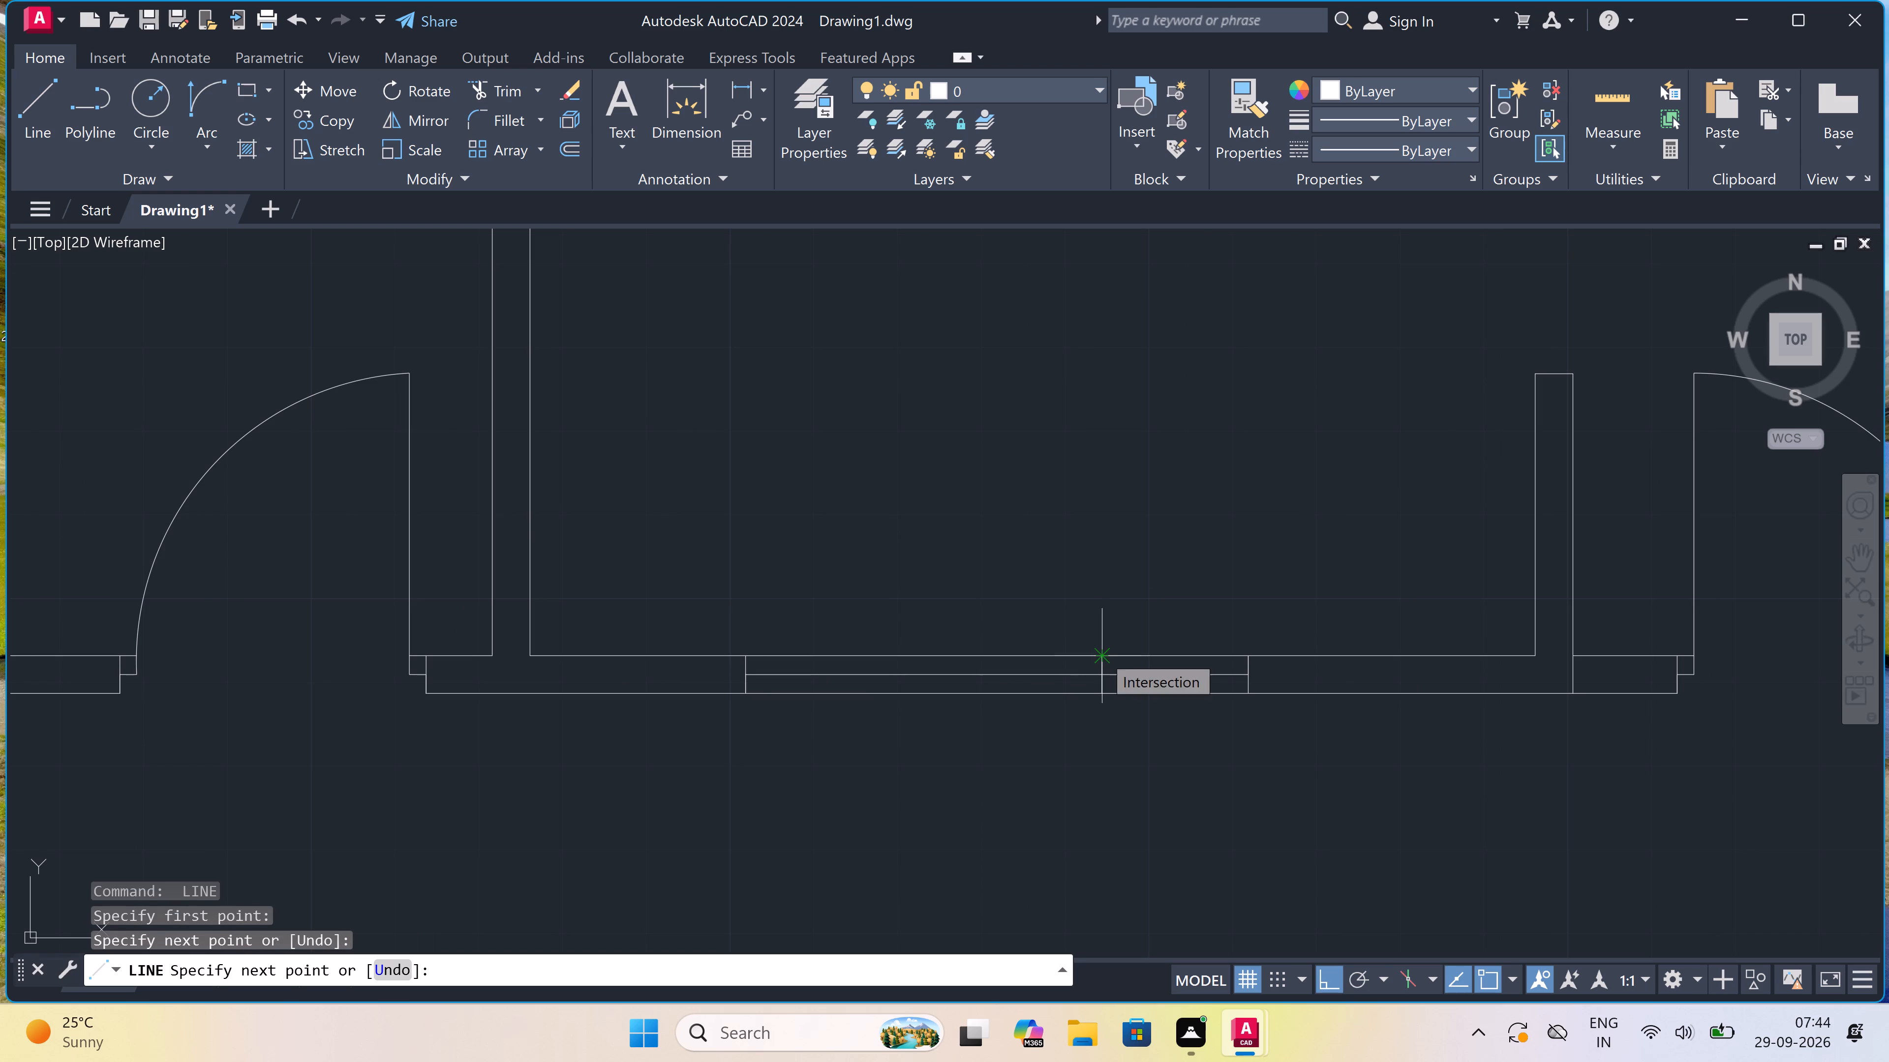
# Trim the second window's centre line beyond the new end line and remove the old right end line.
pyautogui.write('tr')
pyautogui.press('space')
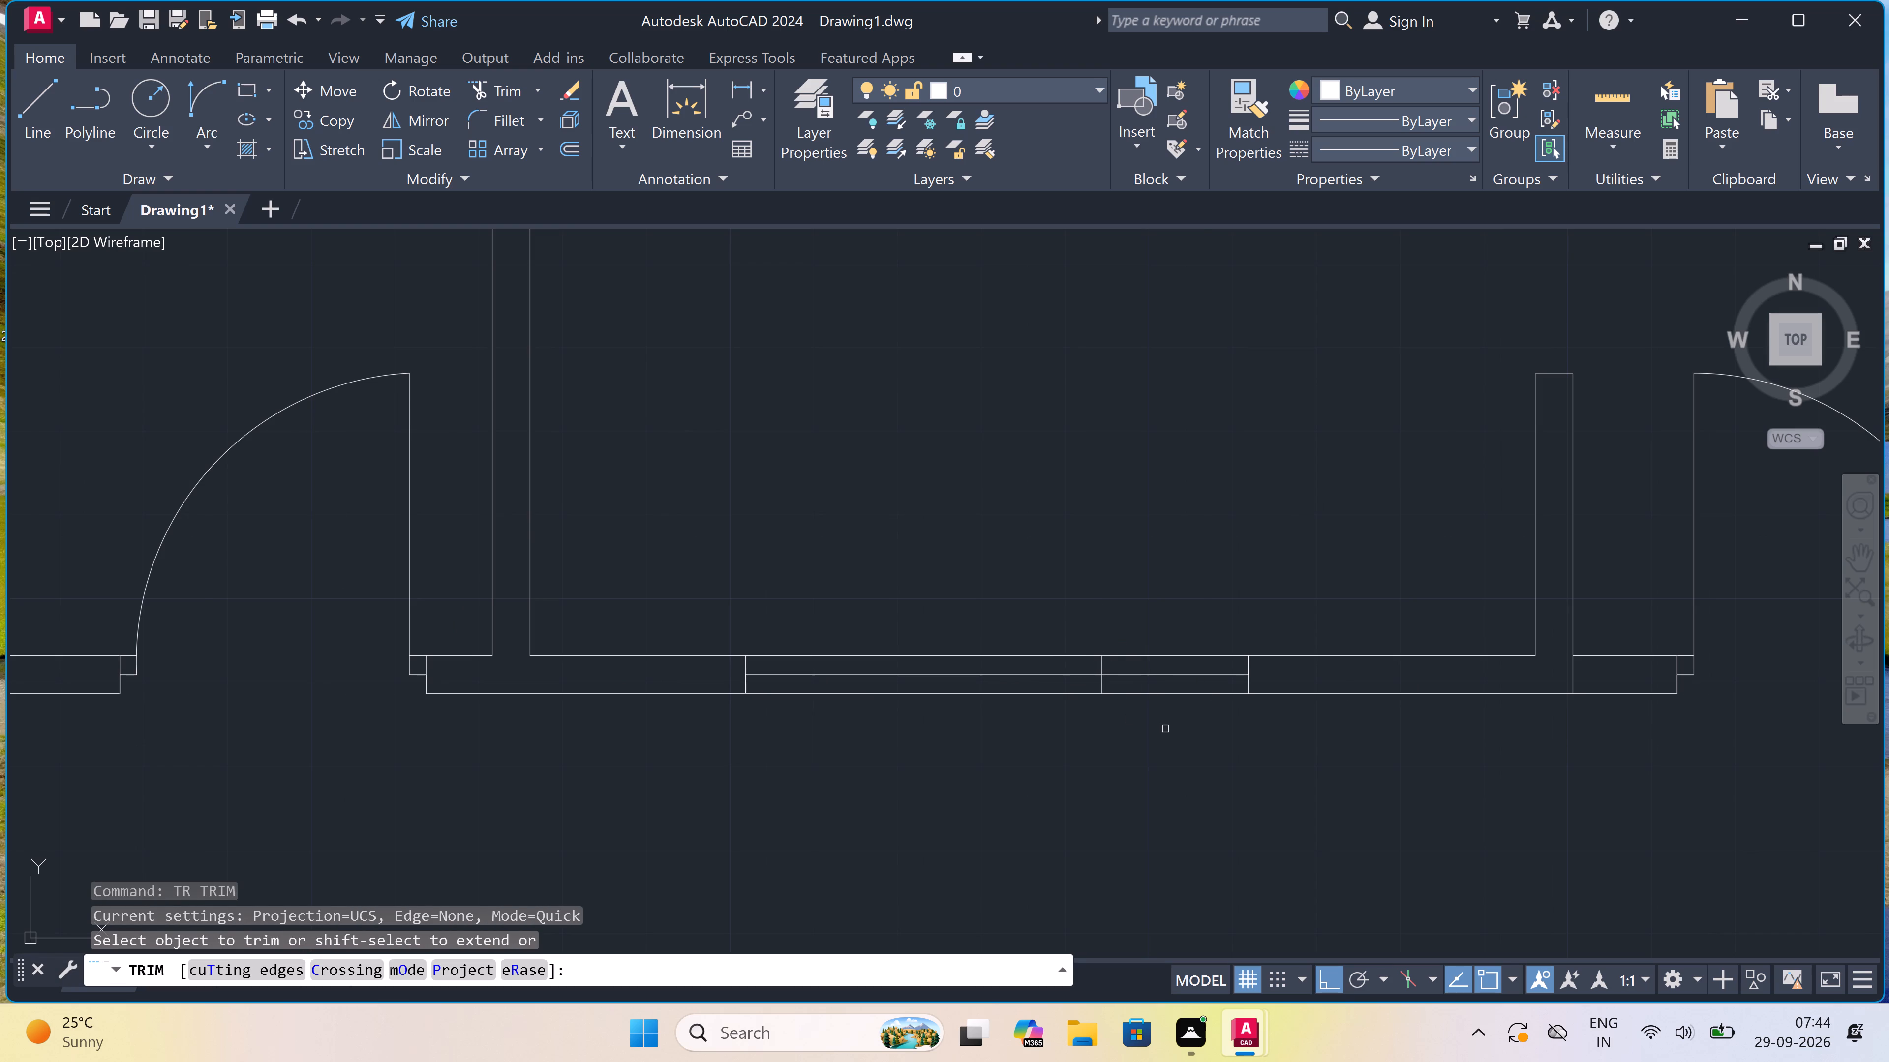
pyautogui.click(1170, 673)
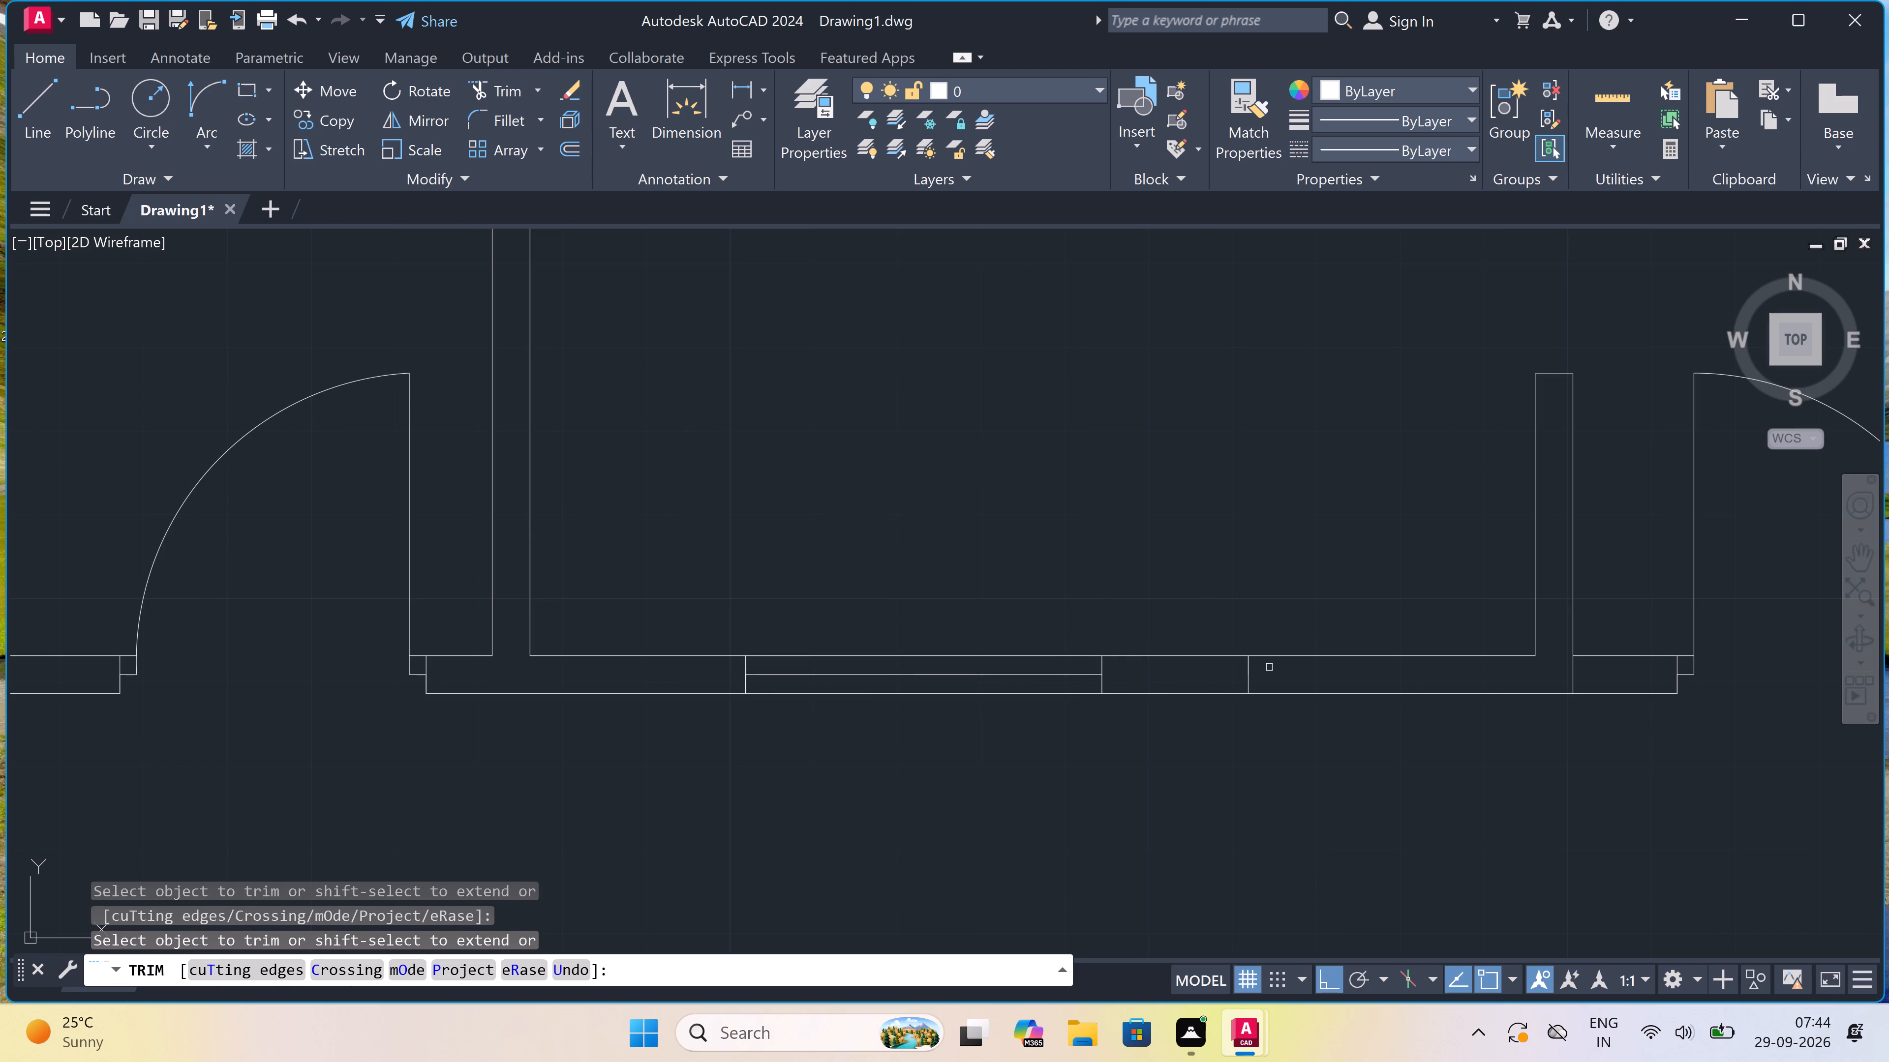
pyautogui.click(1269, 667)
pyautogui.click(1242, 677)
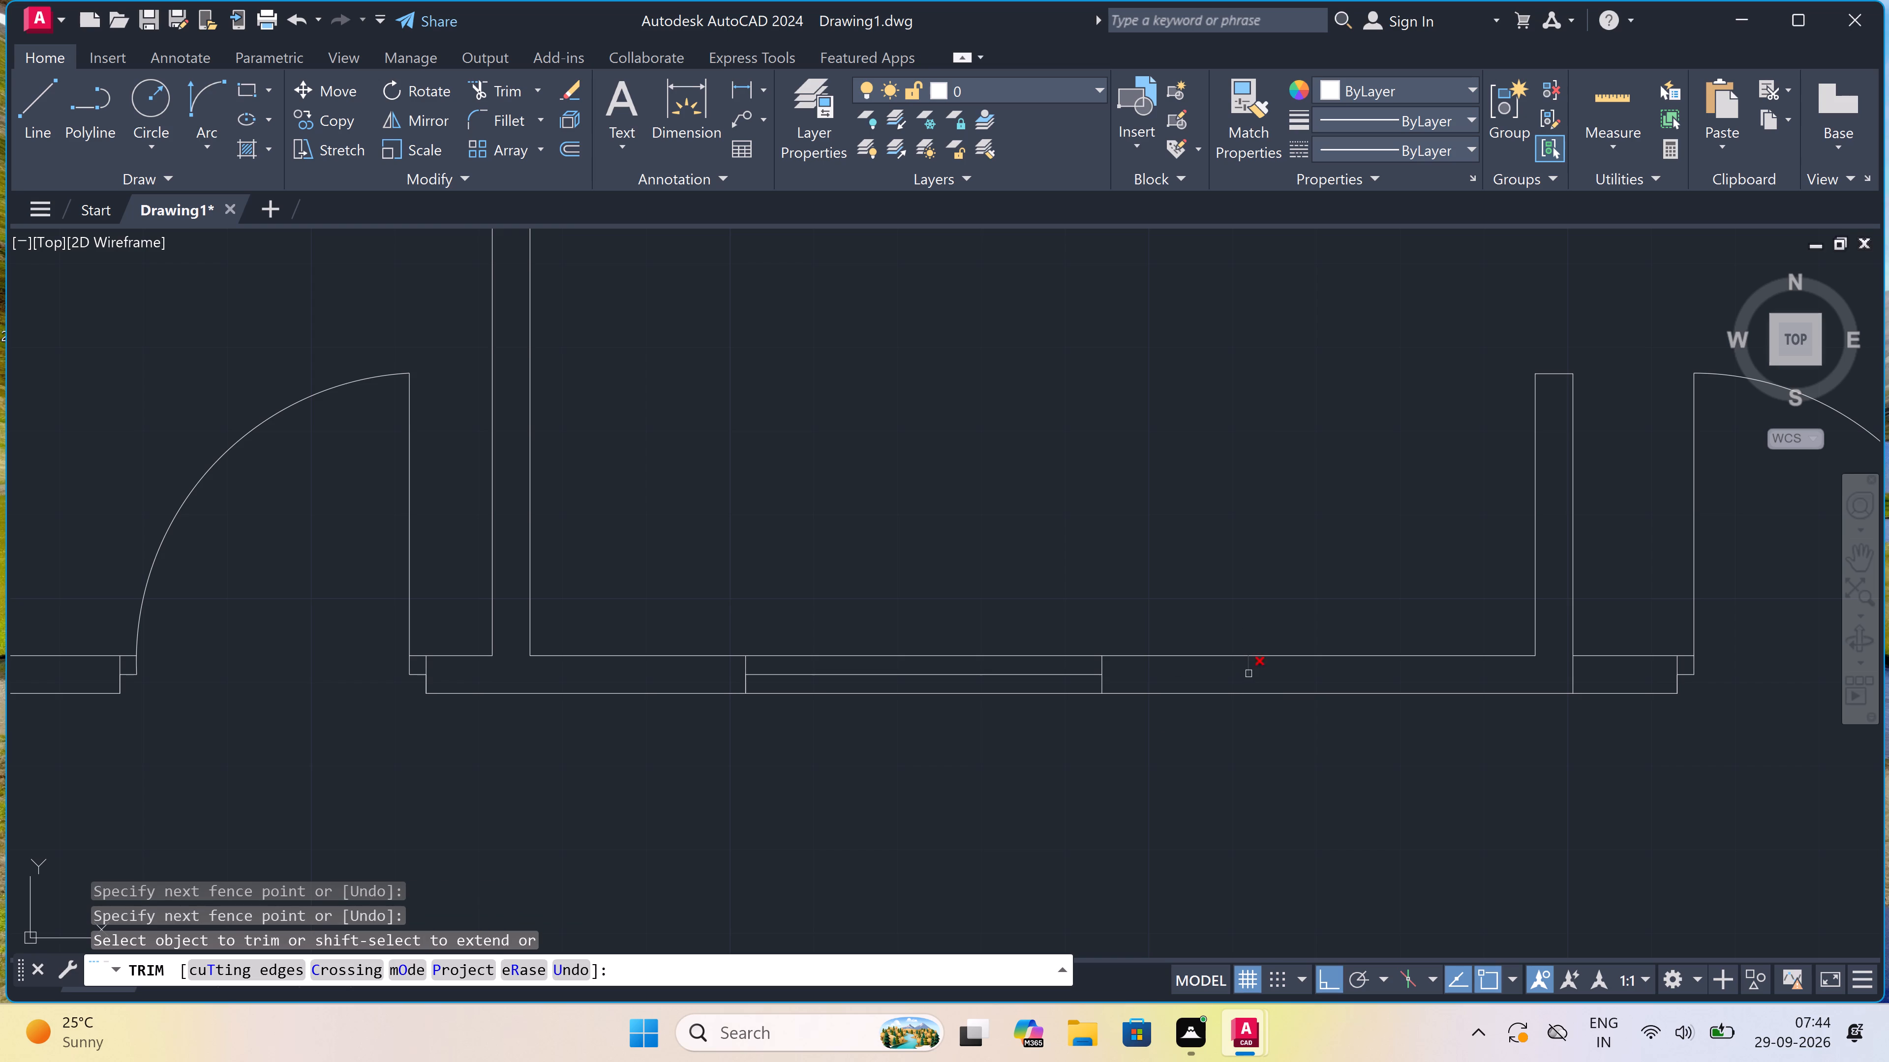
pyautogui.scroll(2, 1254, 671)
pyautogui.click(1245, 664)
pyautogui.click(1191, 657)
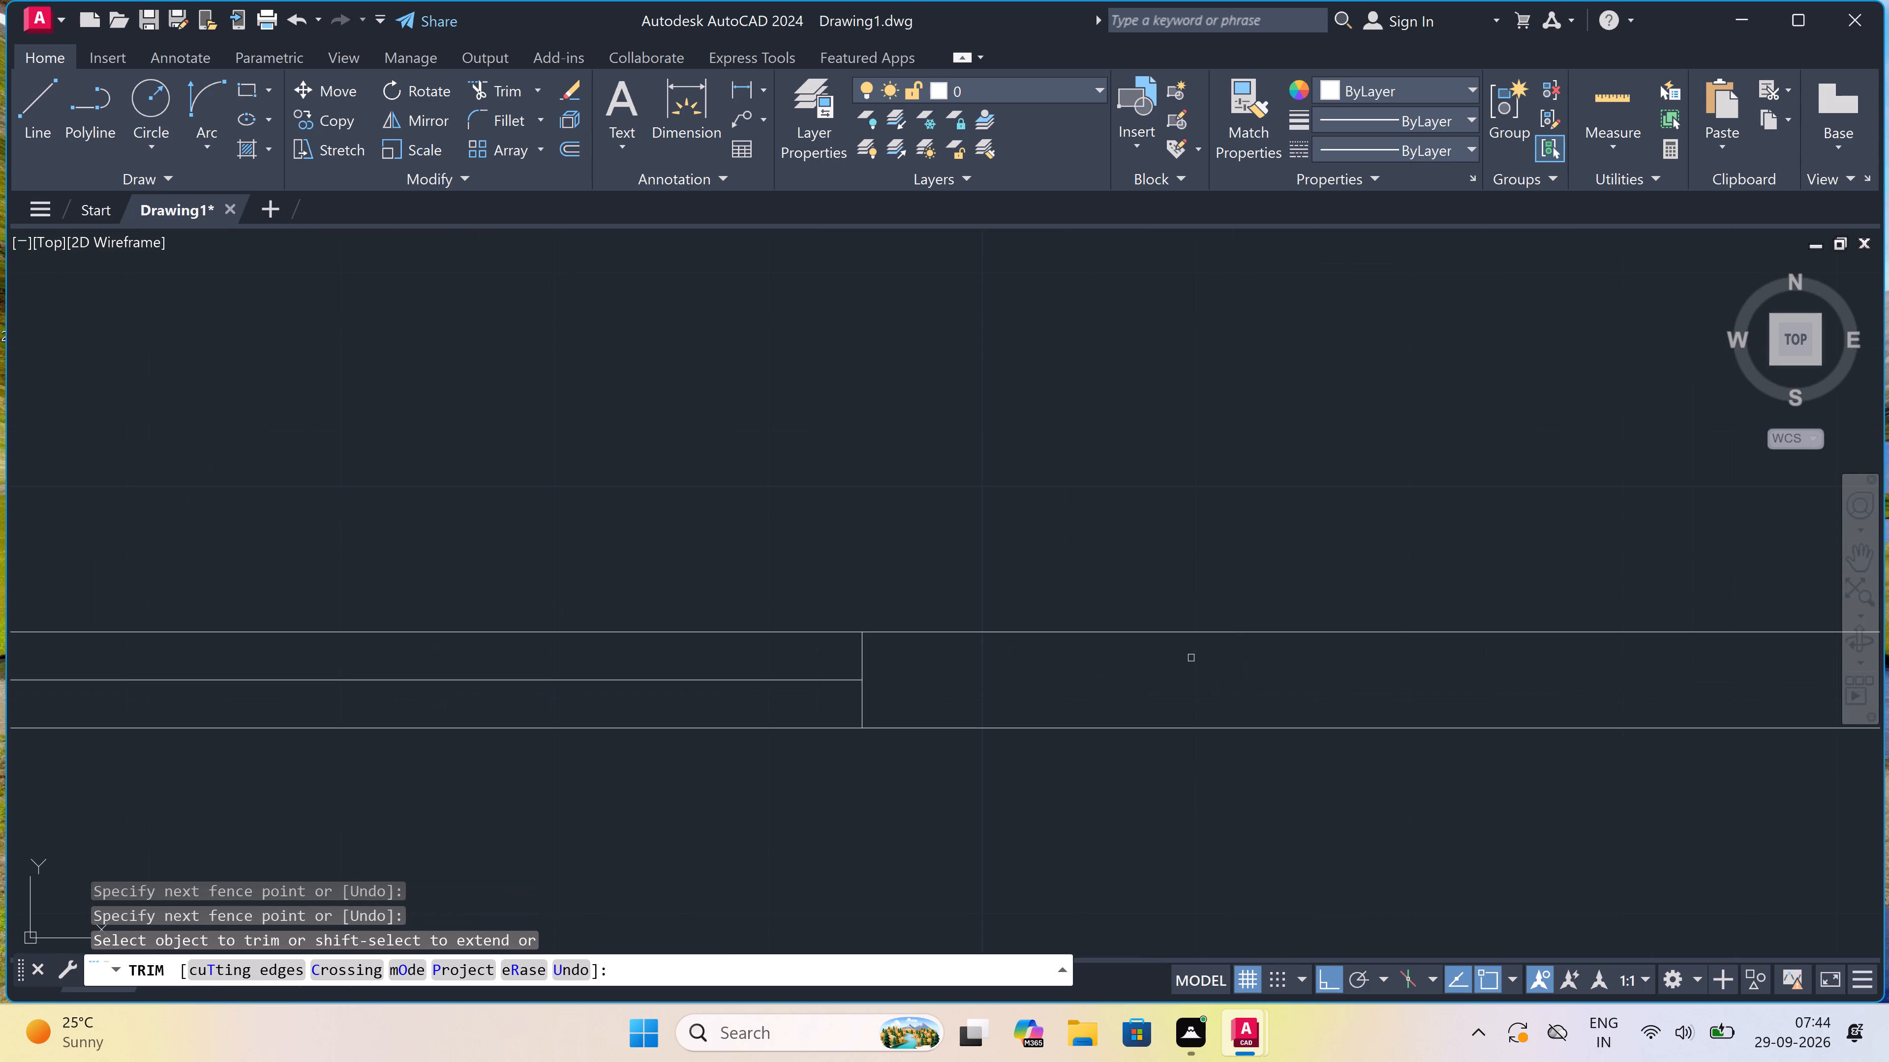
pyautogui.press('Escape')
pyautogui.scroll(-4, 1025, 741)
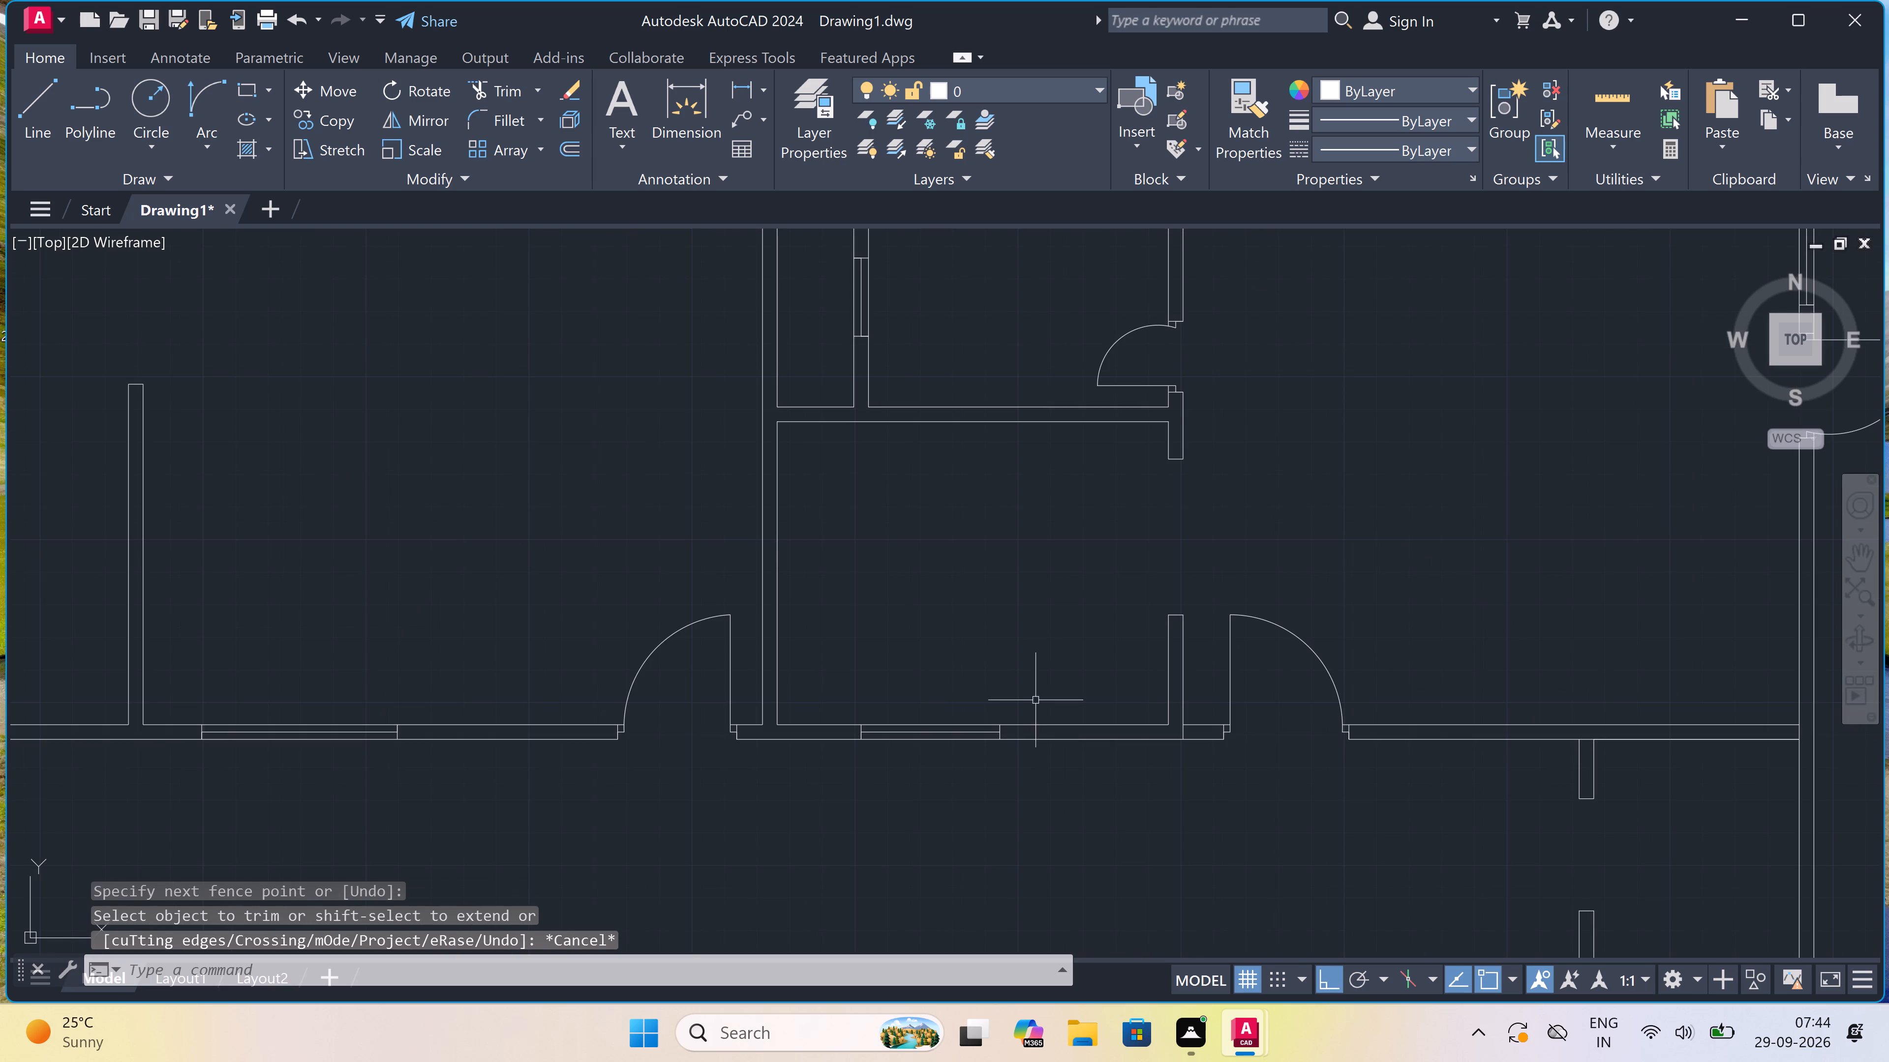
# Draw an L-shaped counter line in the small room above the second corridor window, from the right wall stub, parallel to the lower and left walls, to the upper wall.
pyautogui.scroll(1, 1040, 686)
pyautogui.write('l')
pyautogui.press('space')
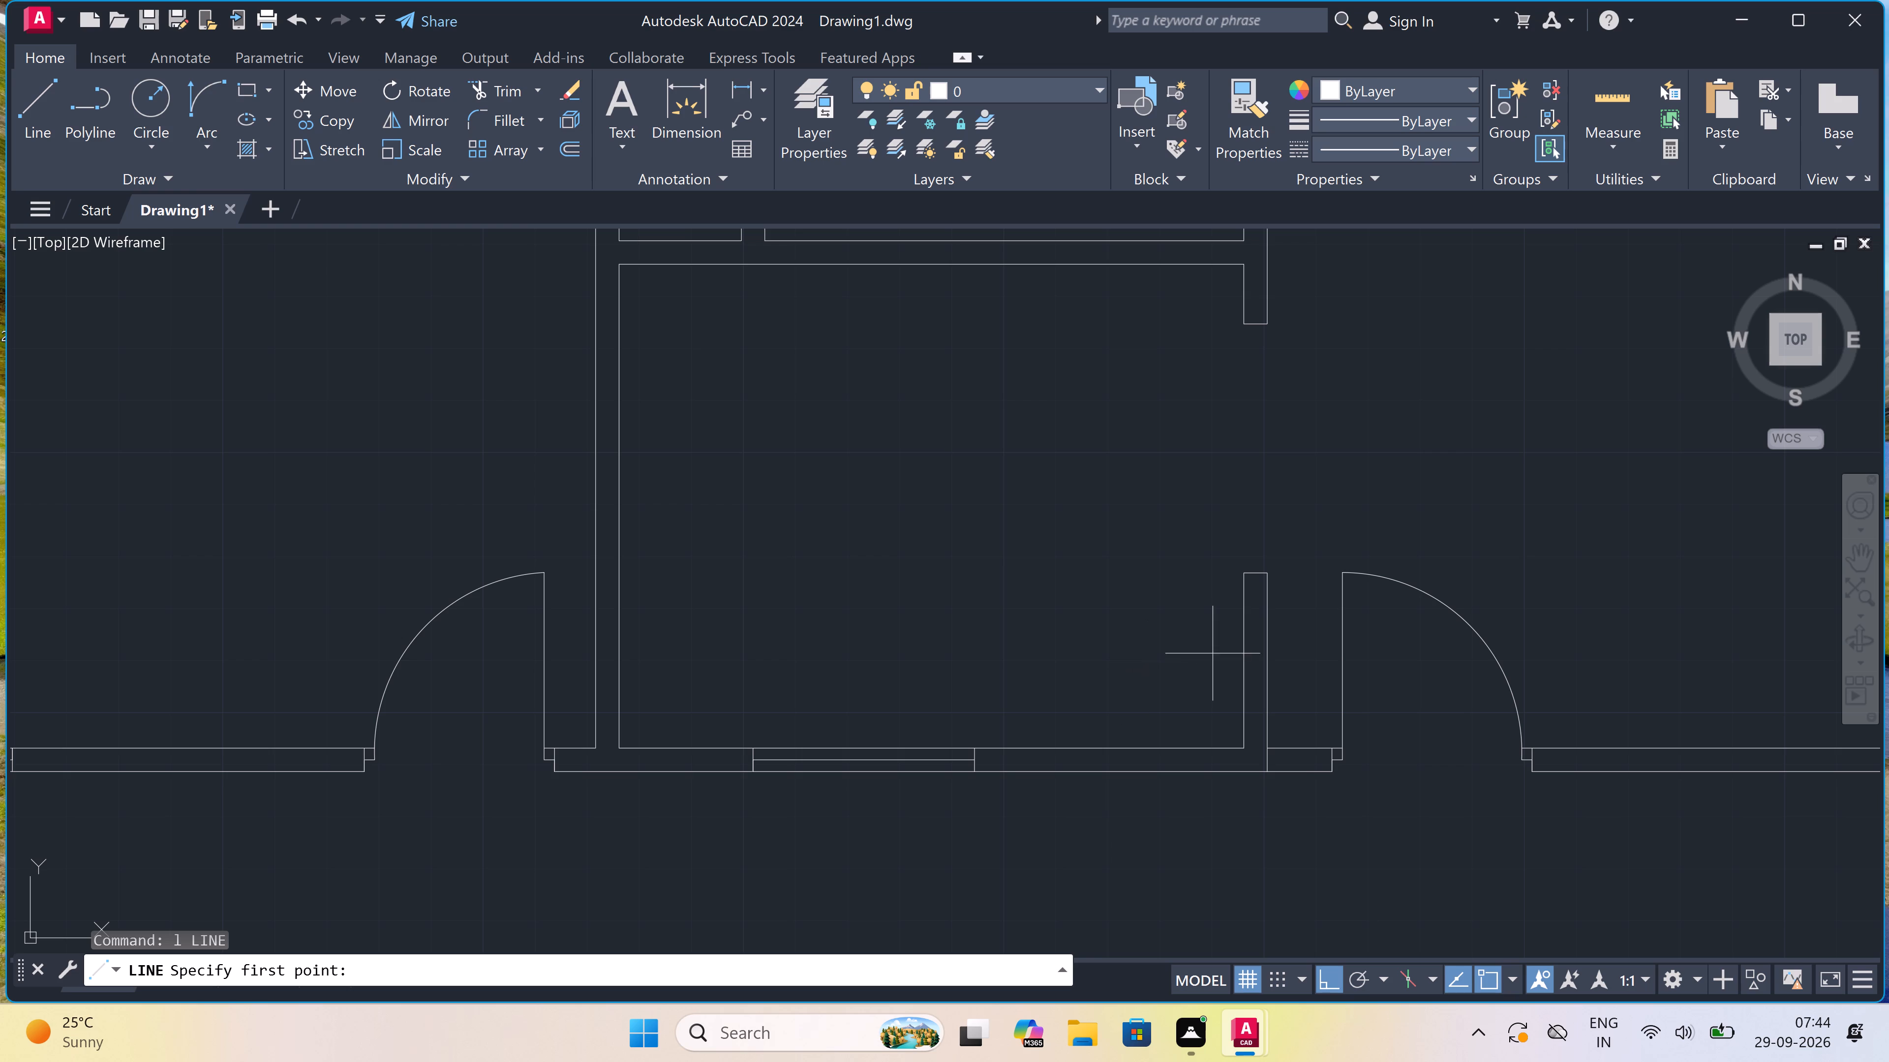
pyautogui.click(1245, 647)
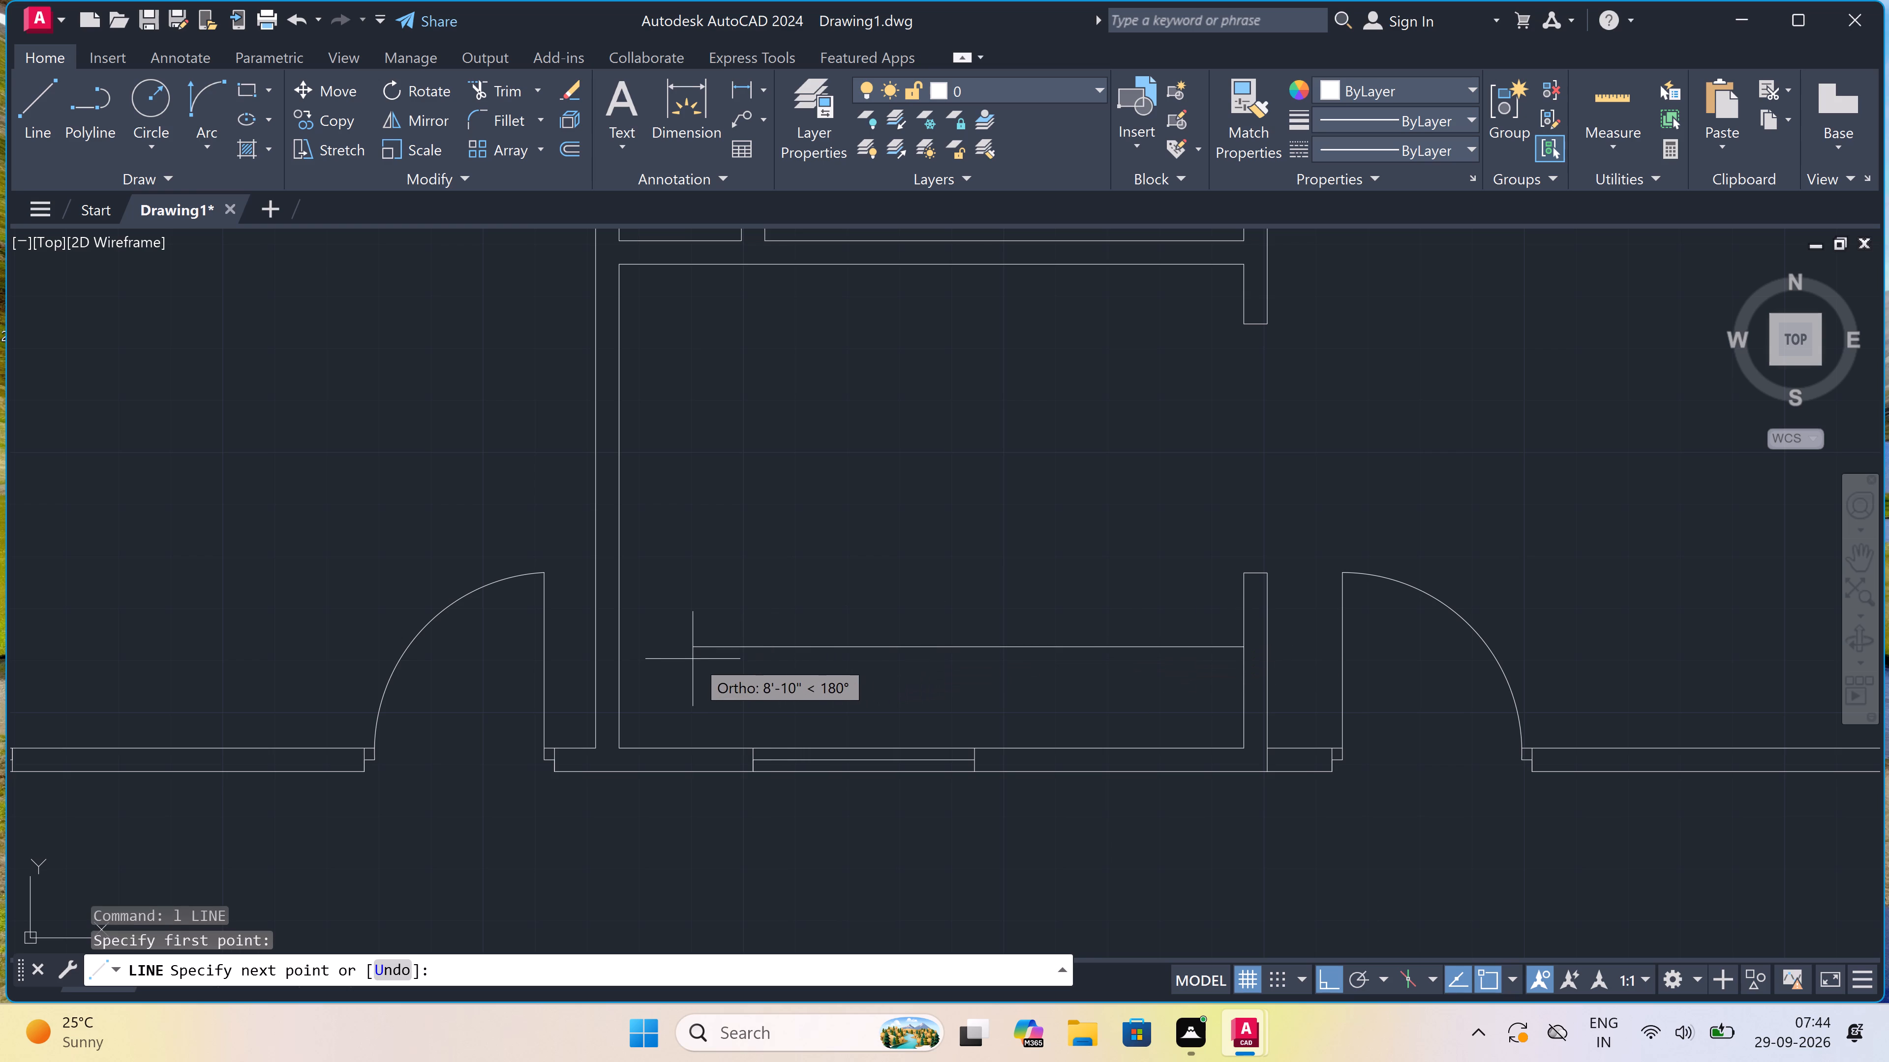
pyautogui.click(710, 657)
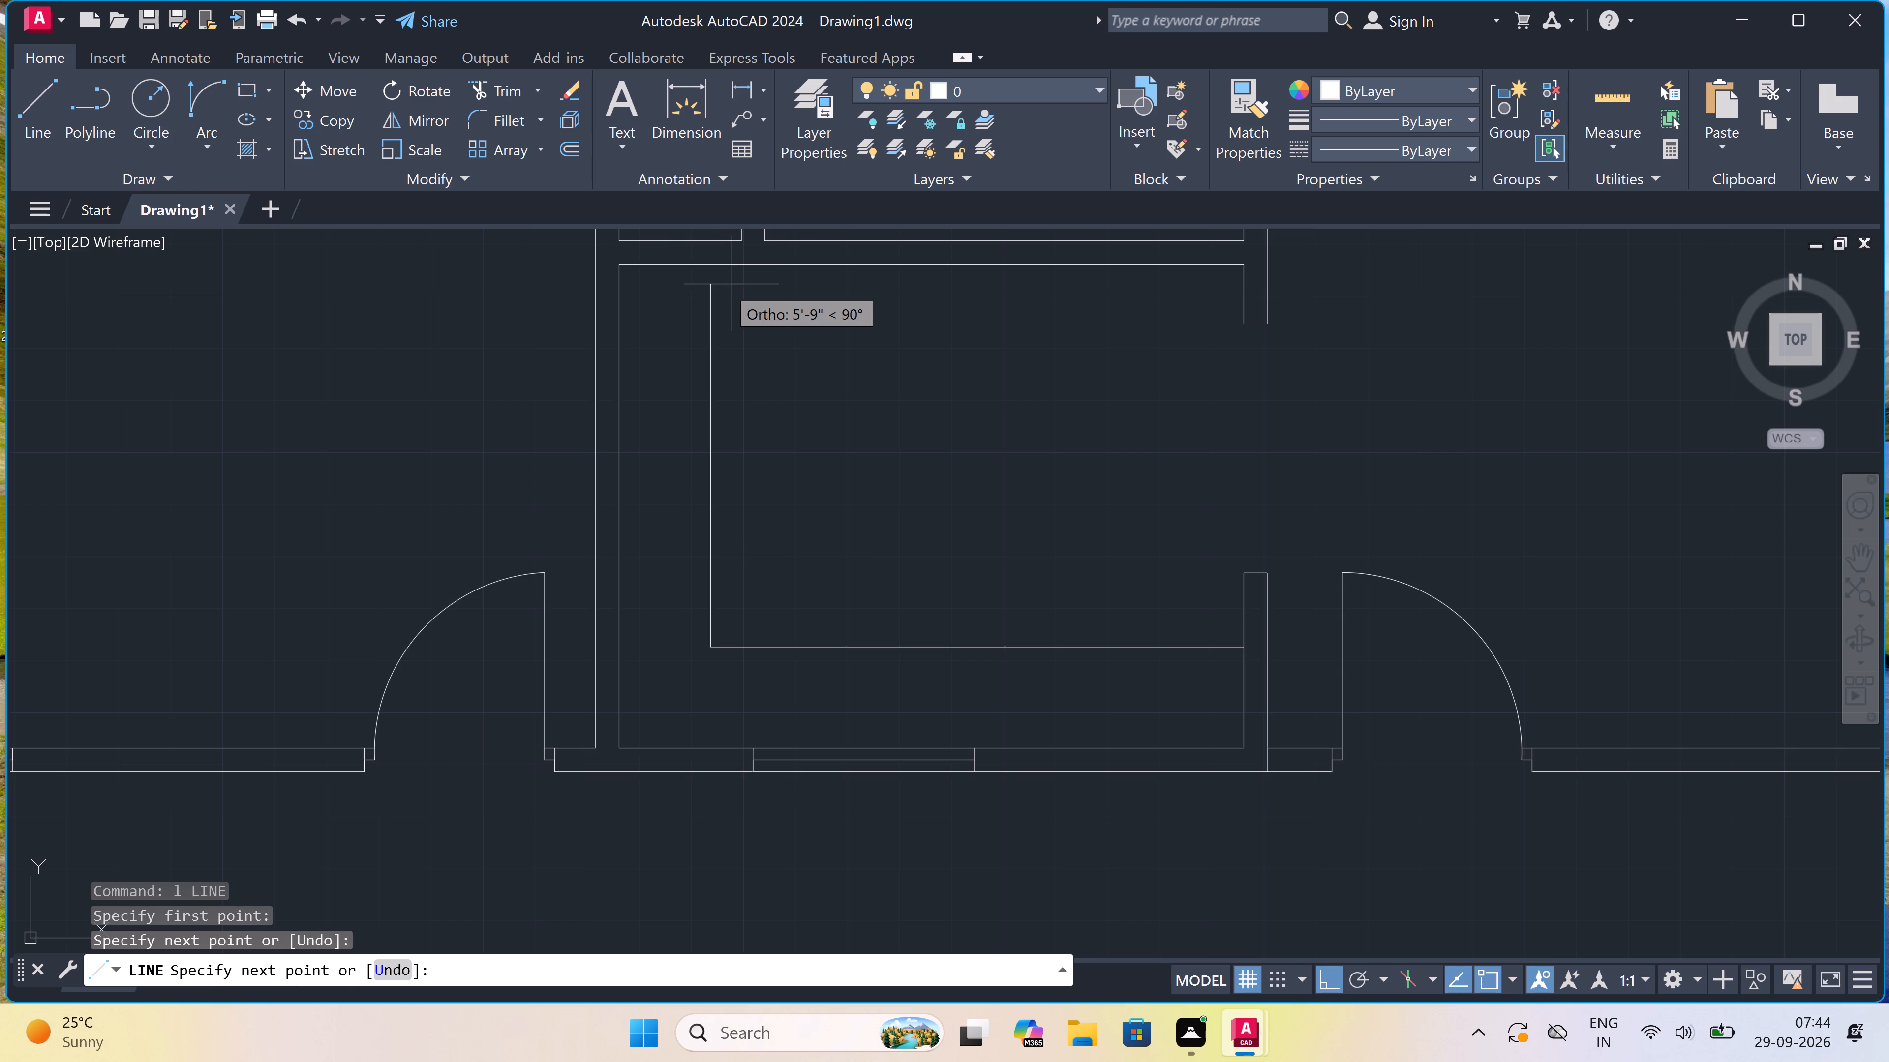
pyautogui.click(703, 262)
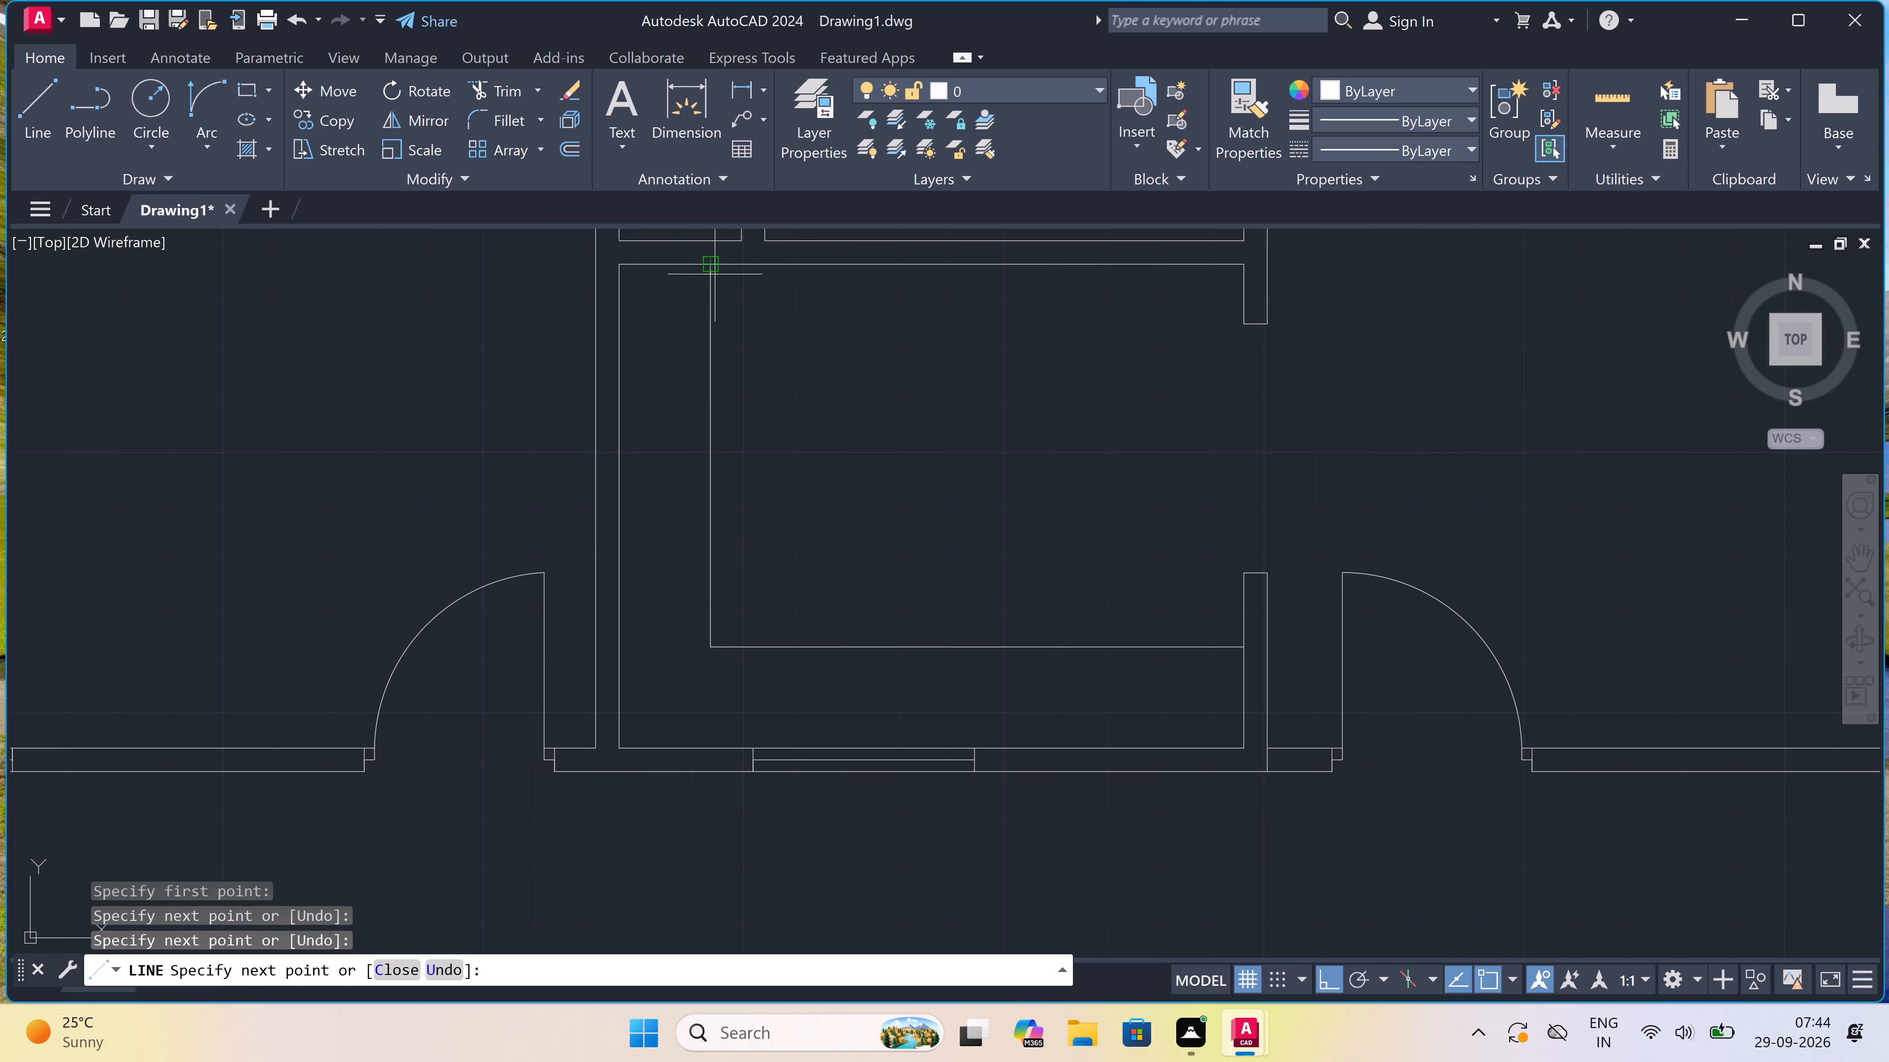
pyautogui.press('Escape')
# Draw a stepped counter line from the left exterior wall below the door, about 1'-9" out, down, and across to the freestanding partition.
pyautogui.scroll(-5, 781, 386)
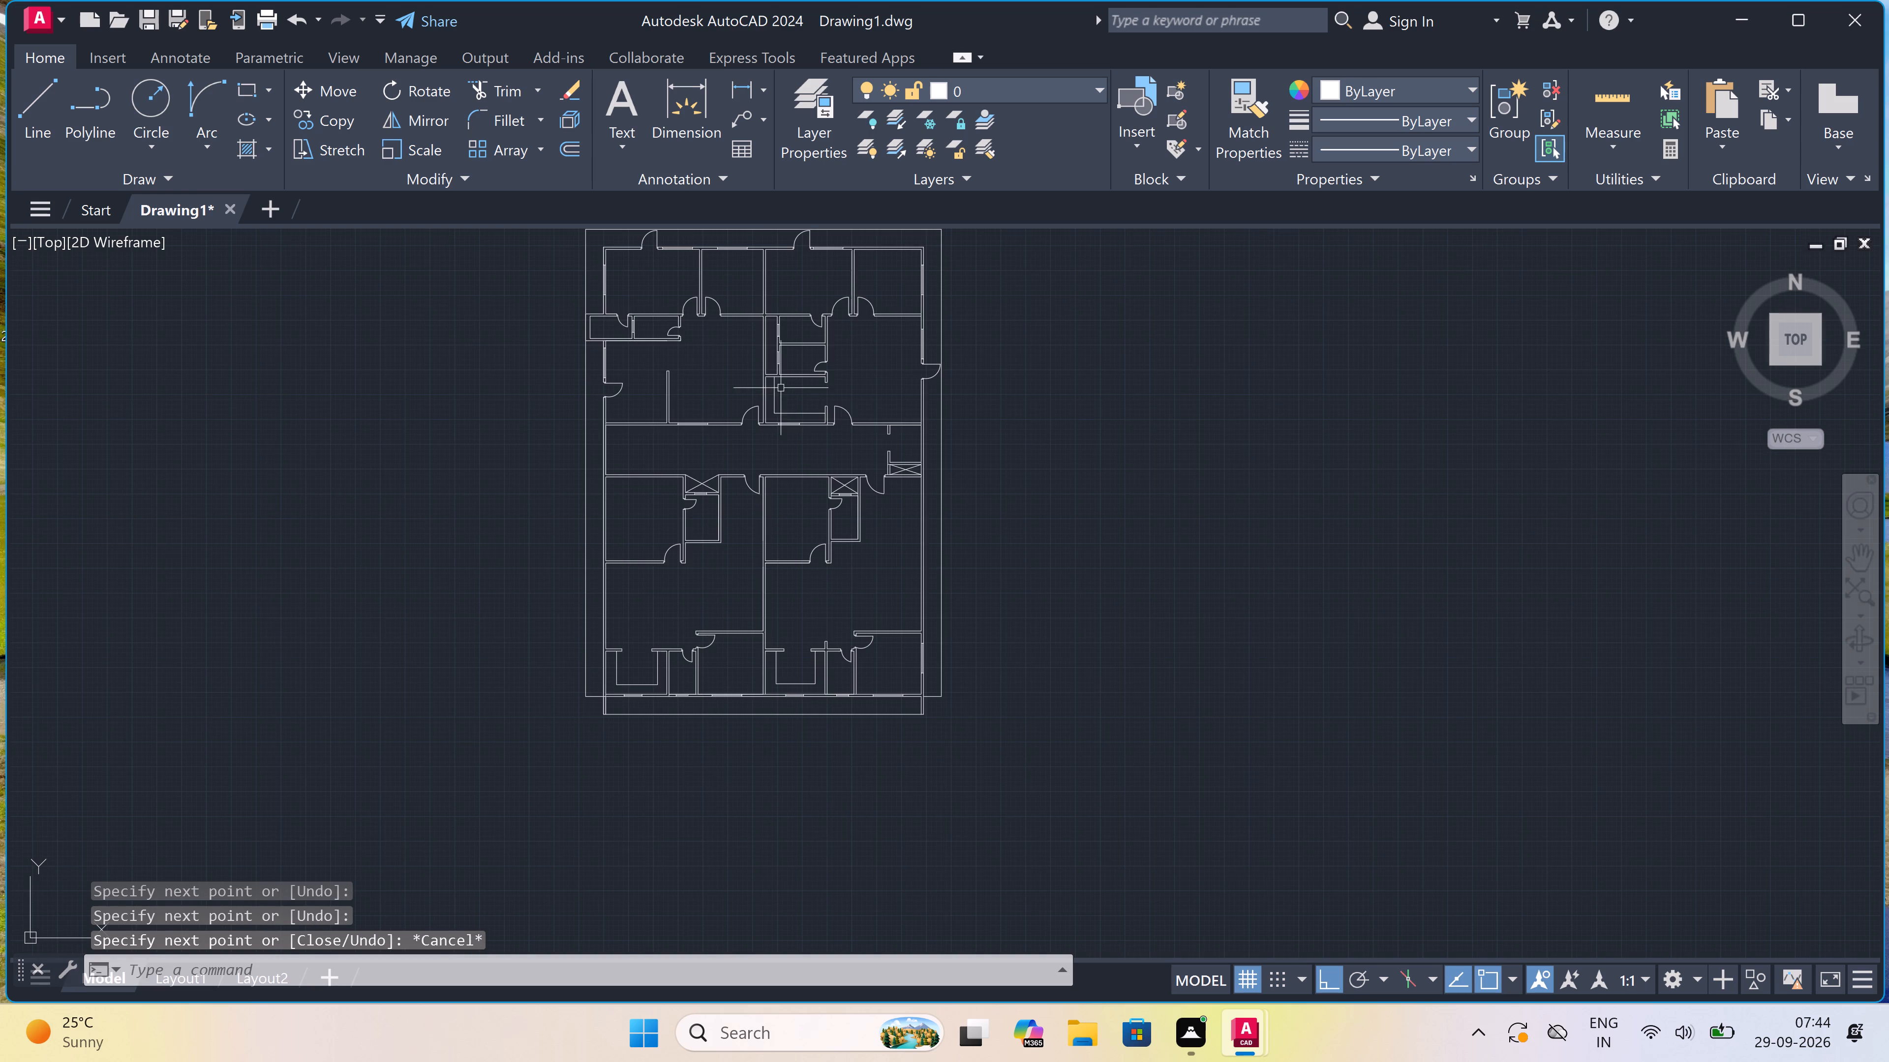
pyautogui.scroll(3, 645, 339)
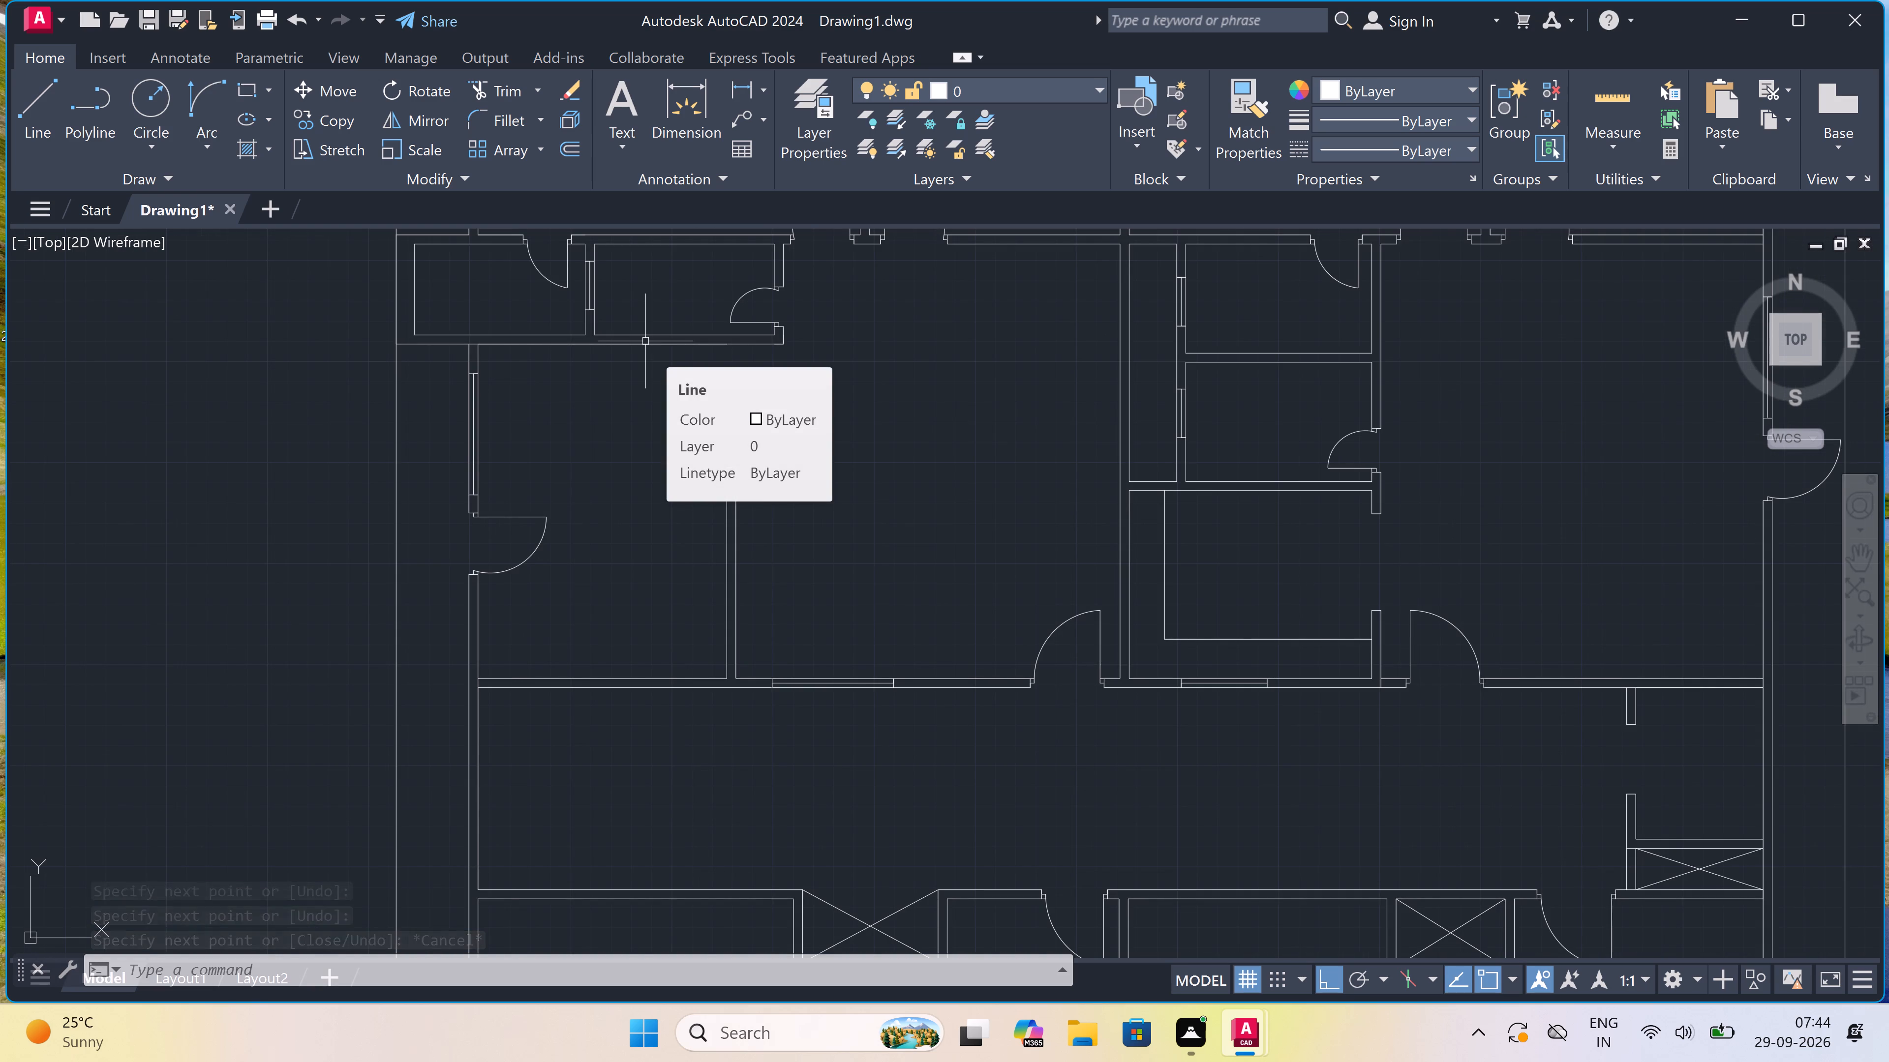
pyautogui.scroll(1, 645, 341)
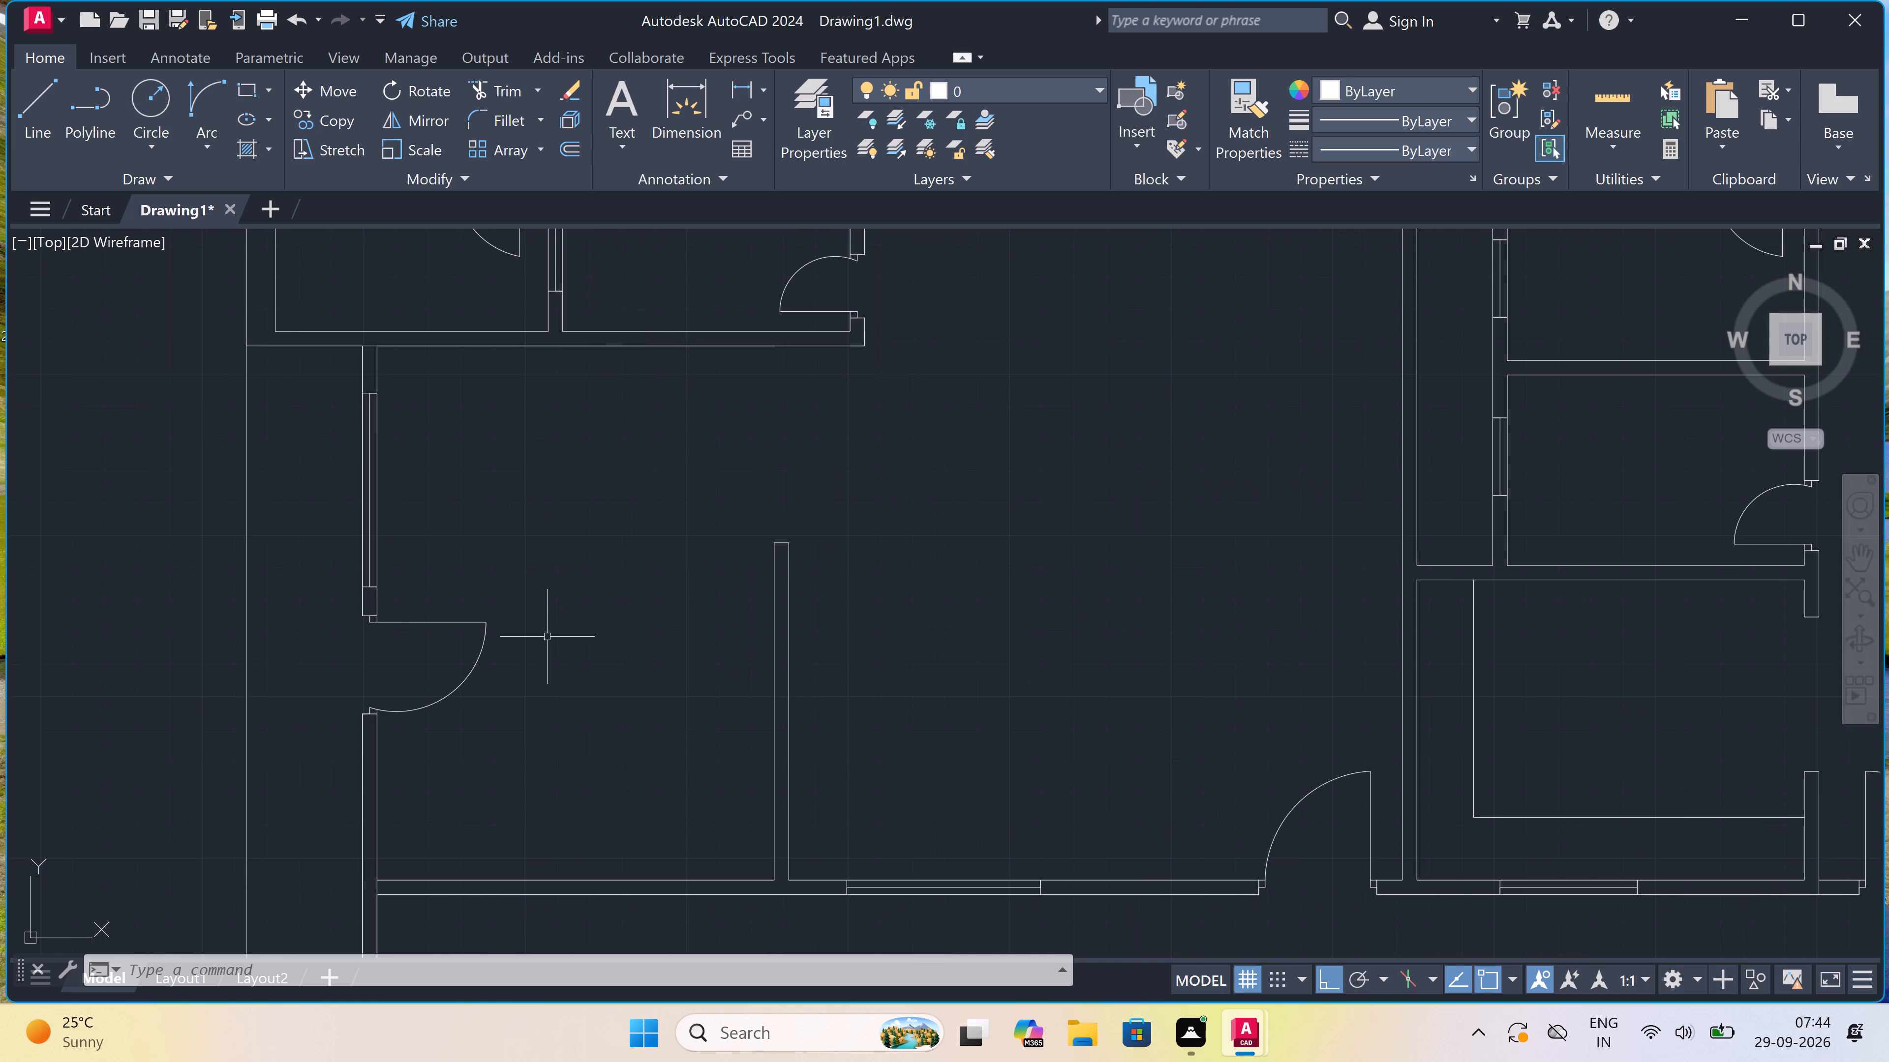
pyautogui.press('space')
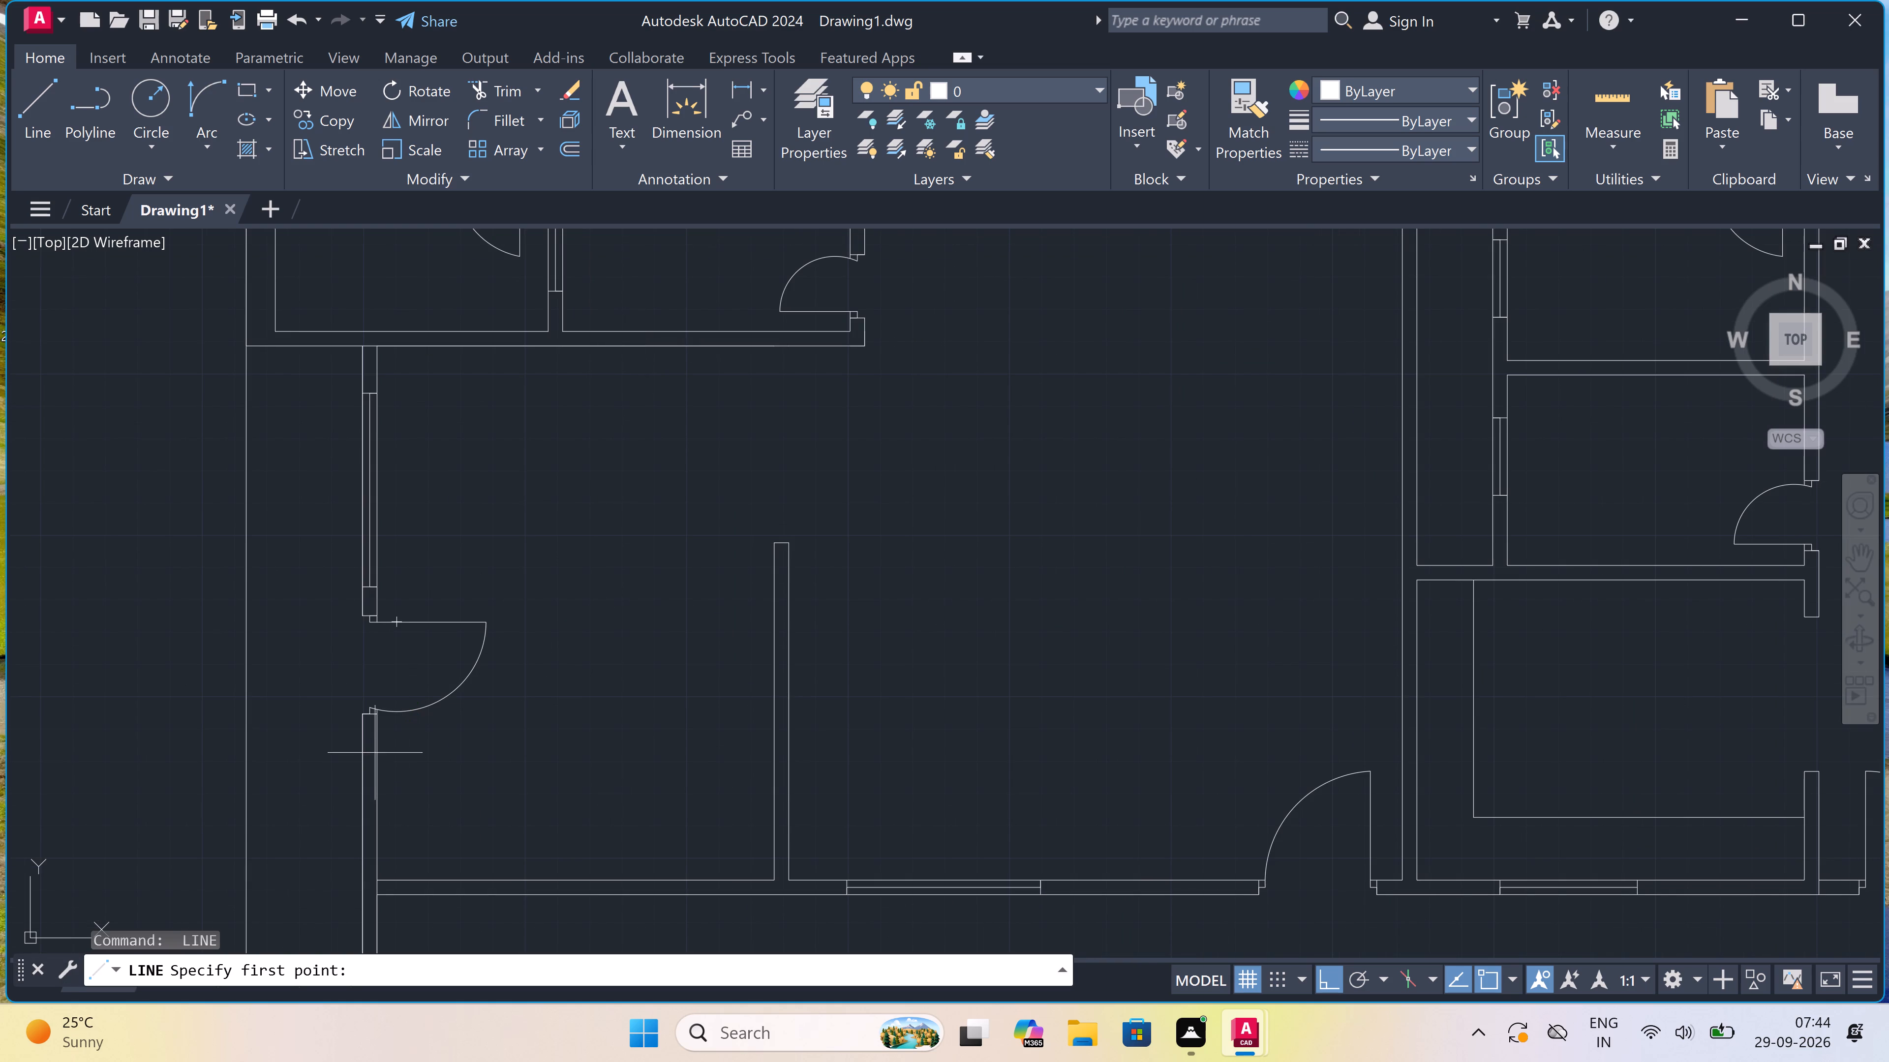
pyautogui.click(375, 743)
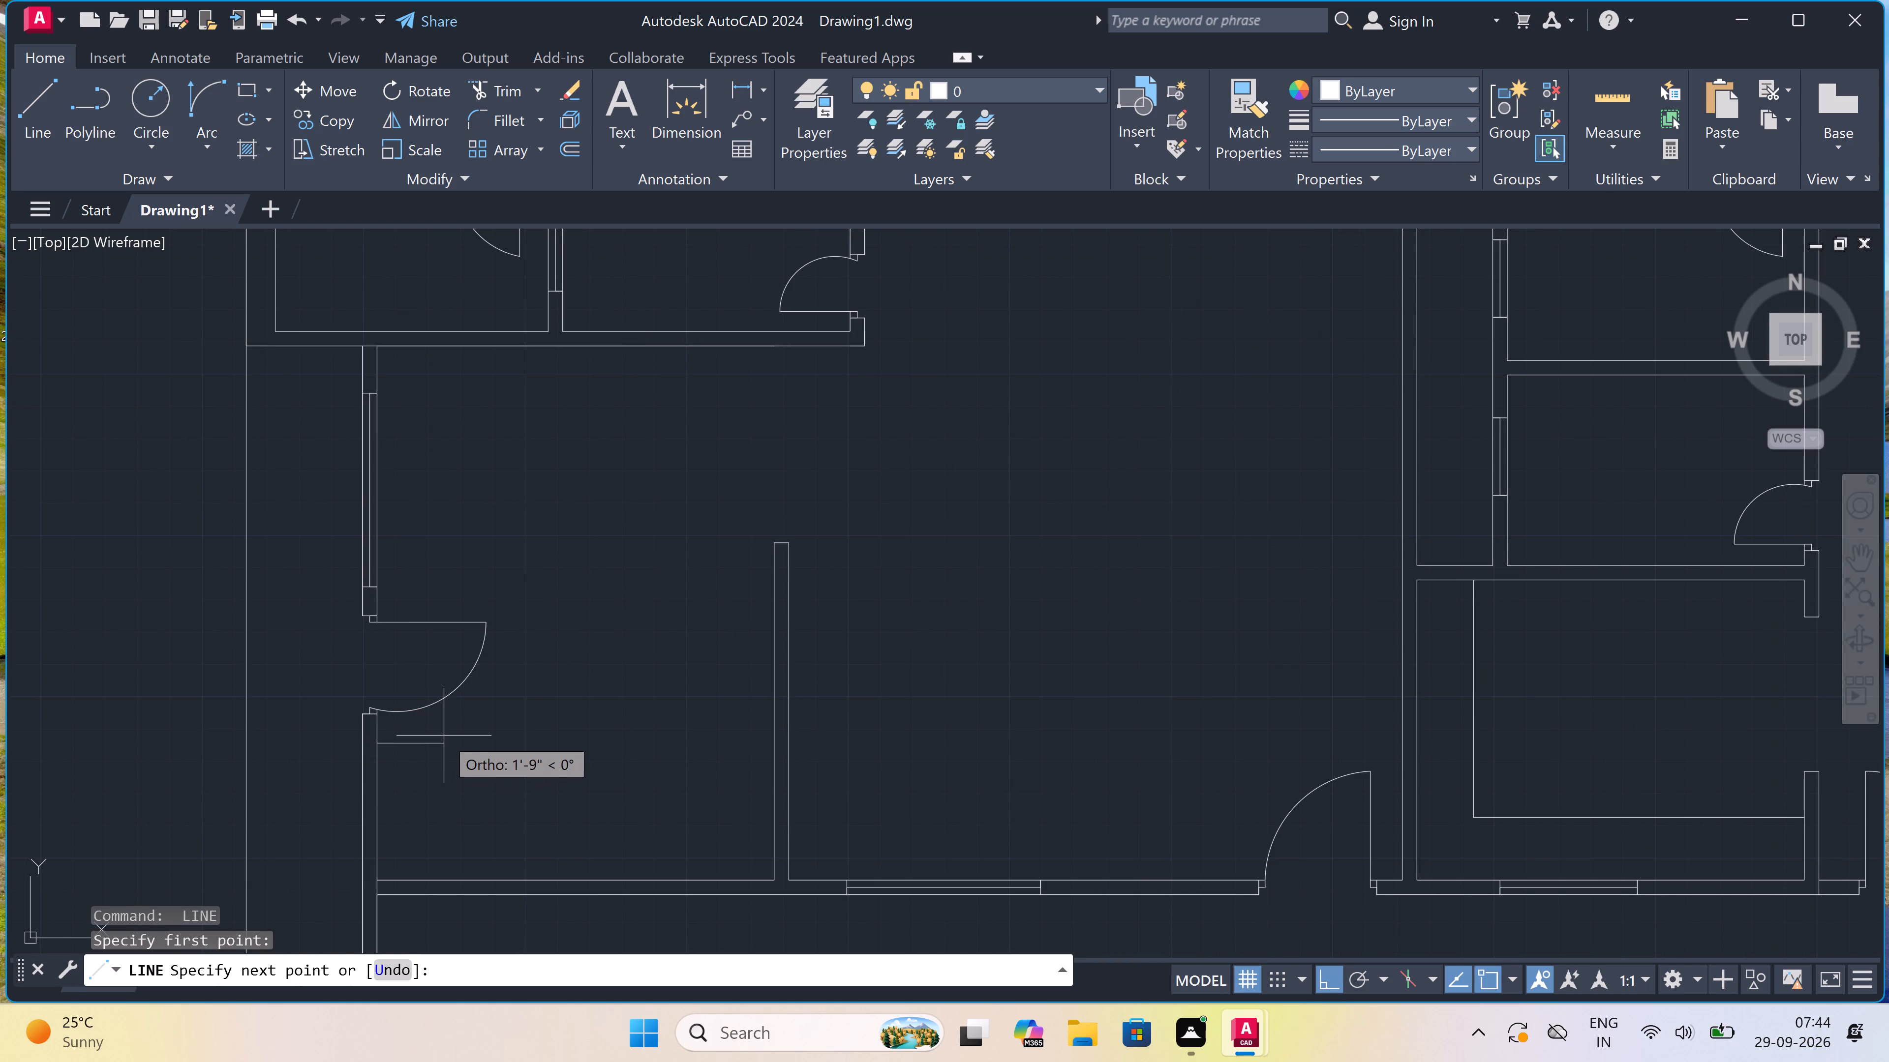
pyautogui.click(446, 743)
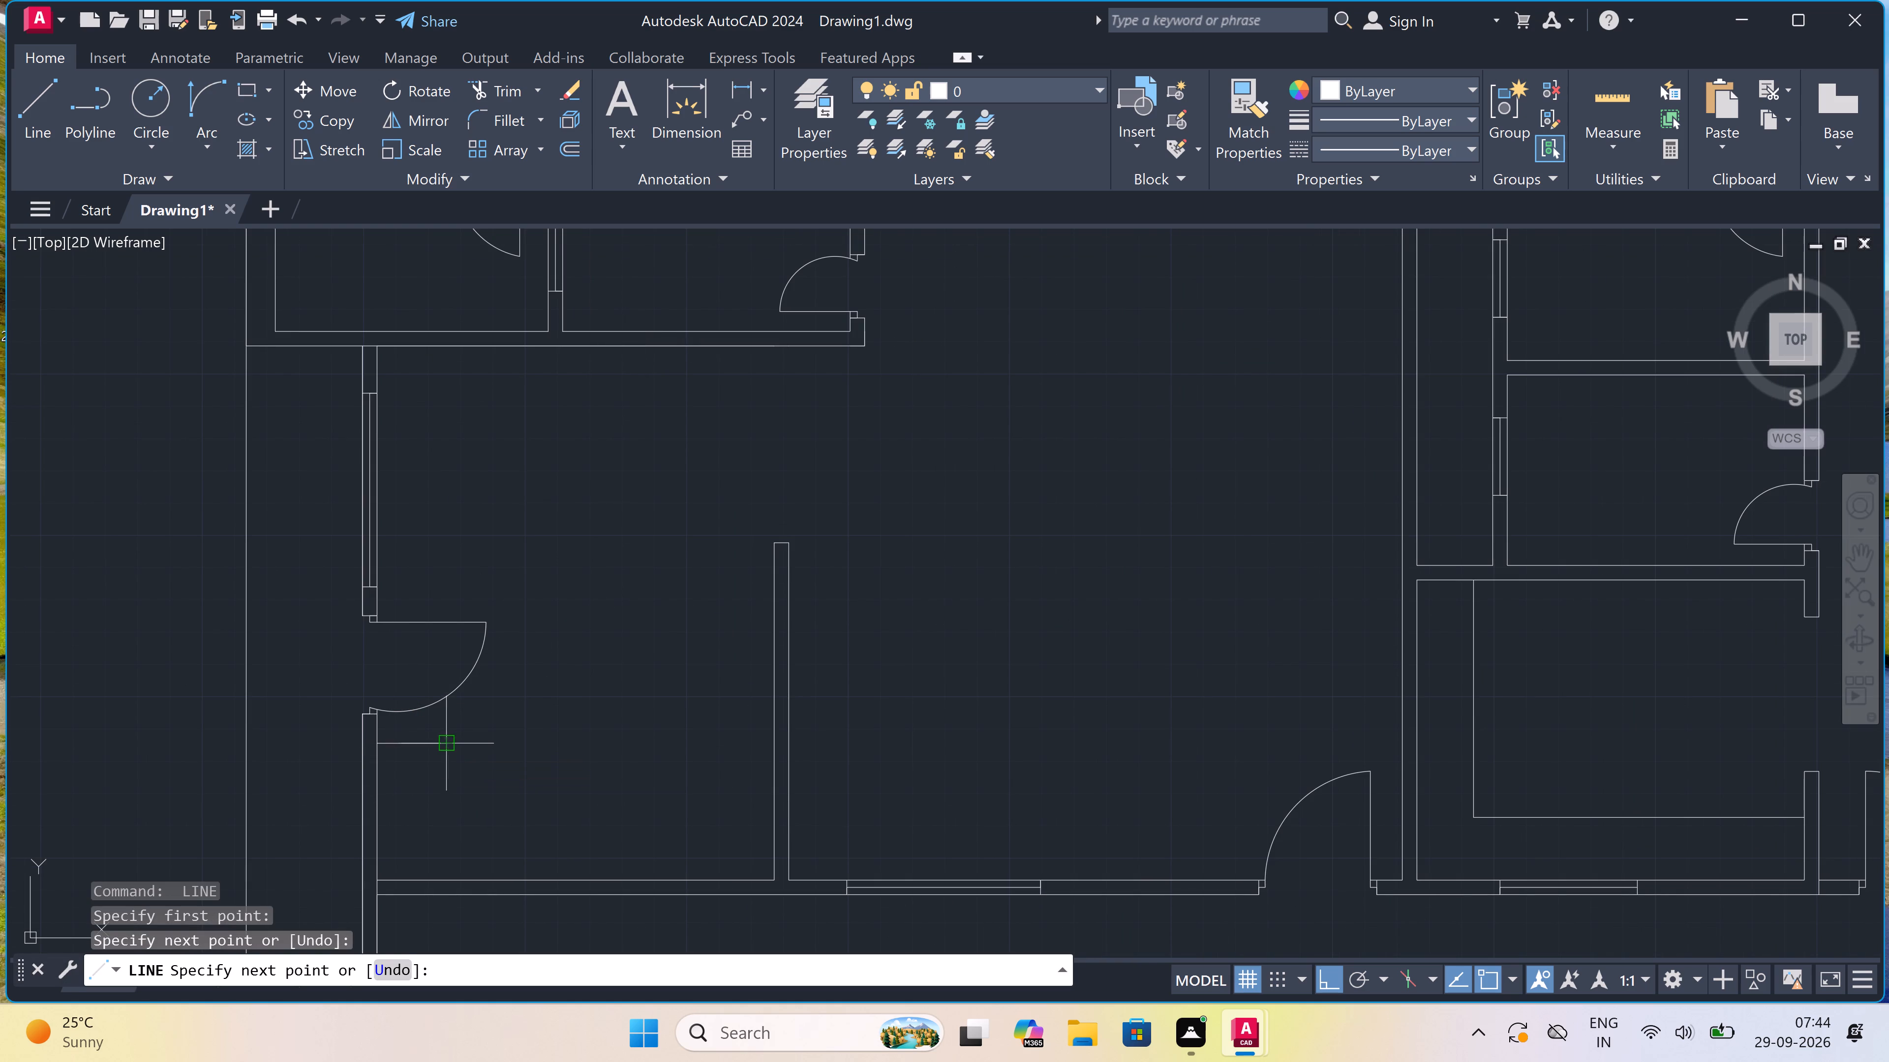
pyautogui.click(449, 808)
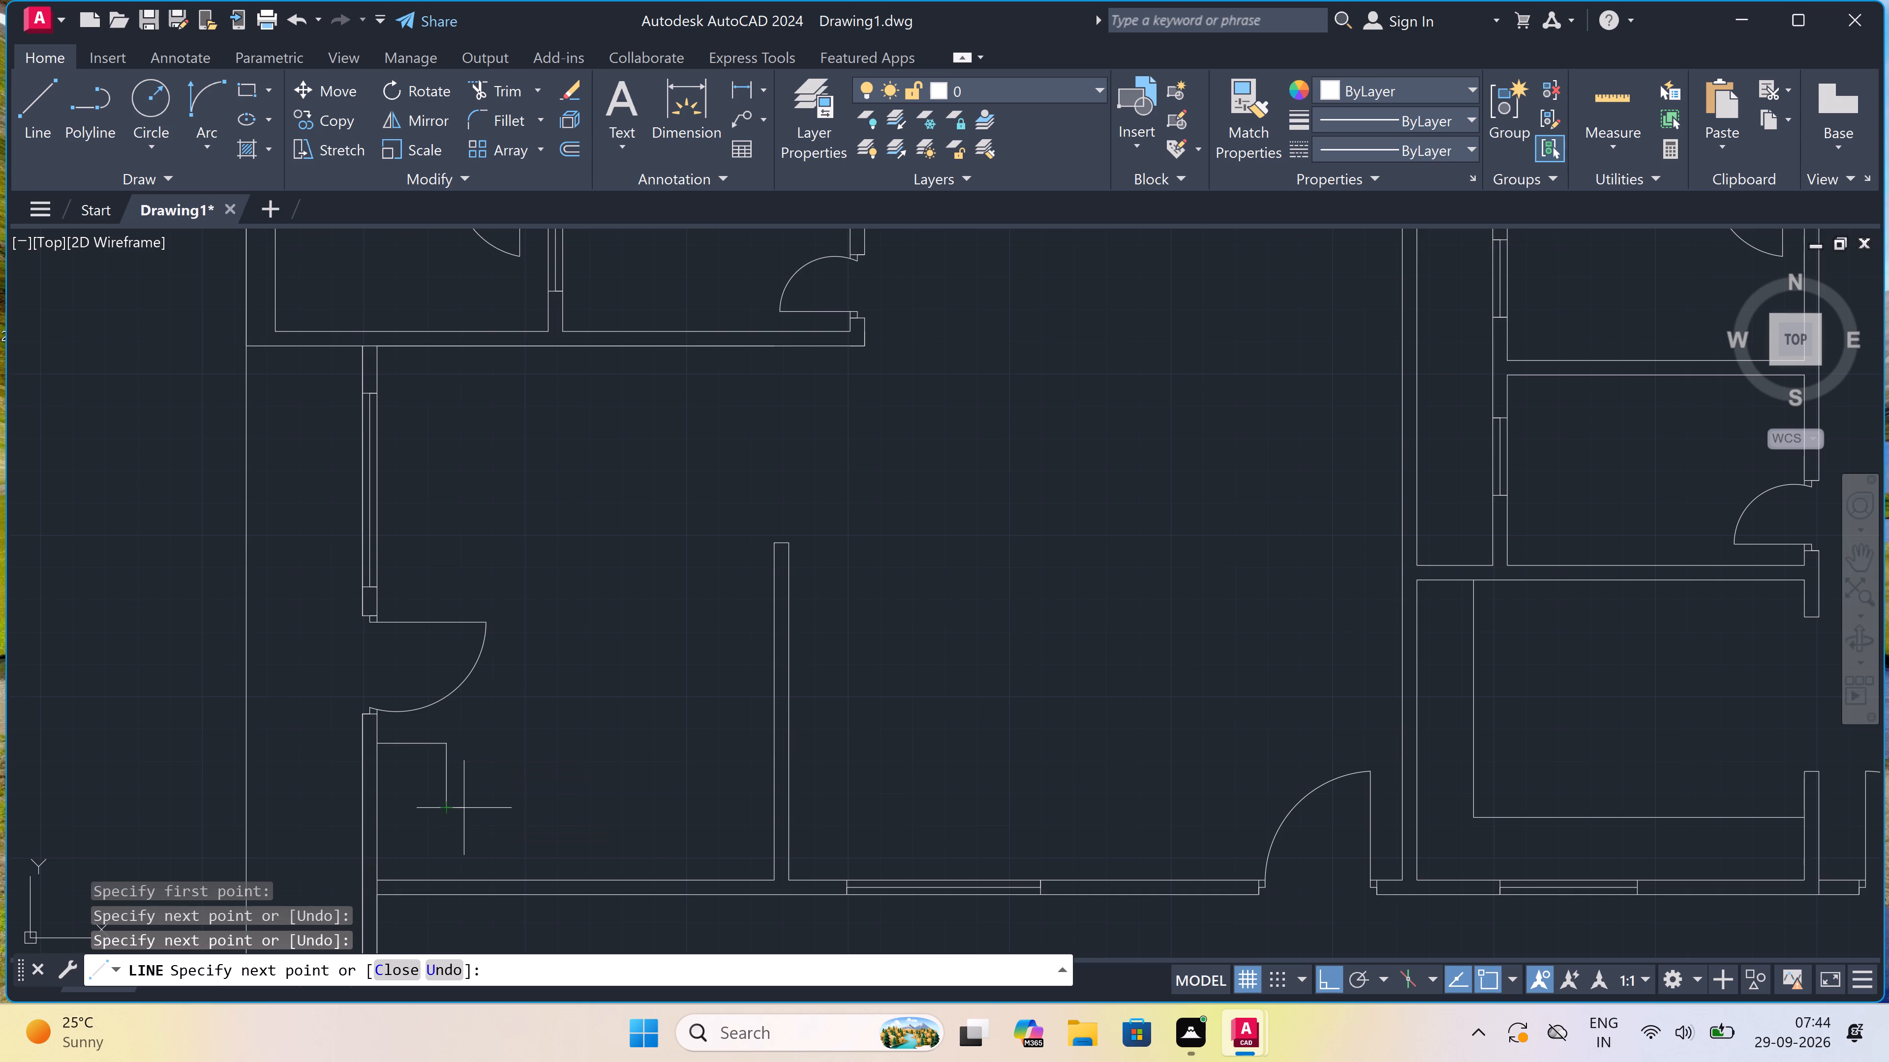
pyautogui.doubleClick(769, 810)
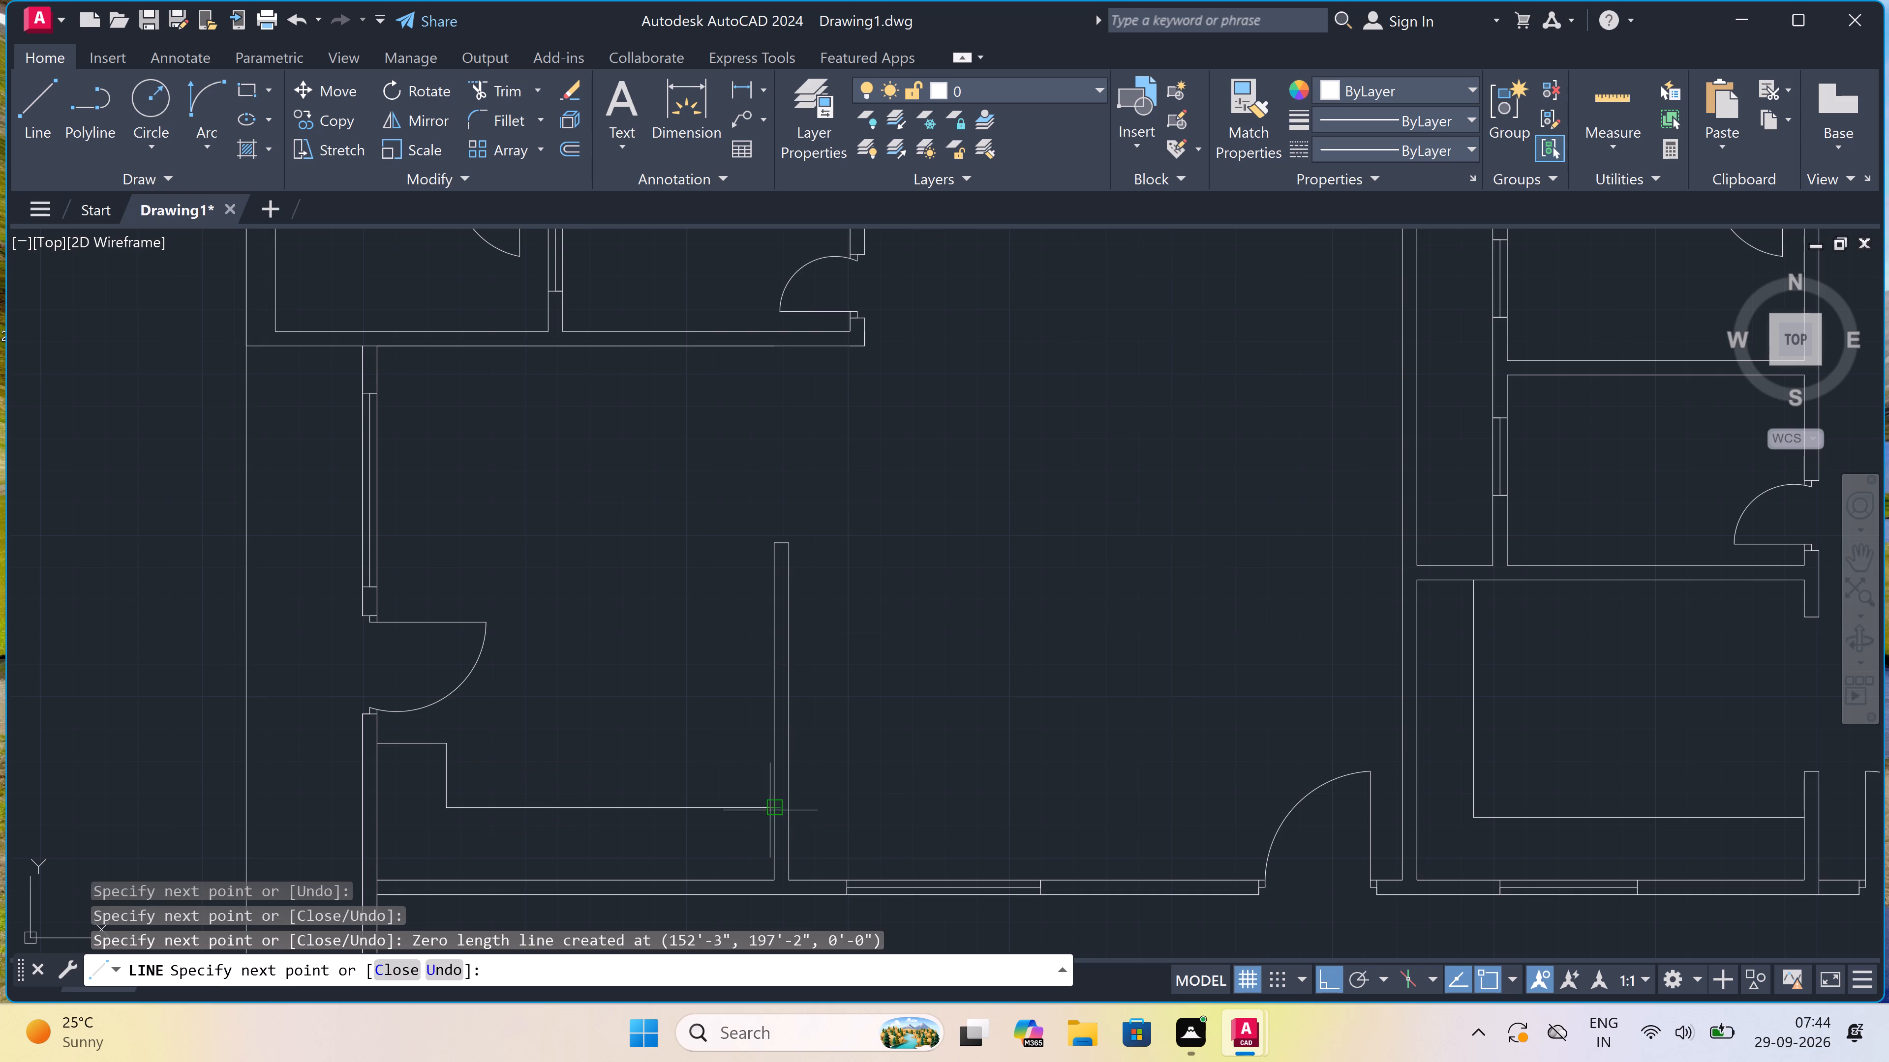
pyautogui.press('Escape')
# Examine the overall floor plan, especially the corridor and the rooms below it, for the next place to add a window.
pyautogui.scroll(-3, 774, 763)
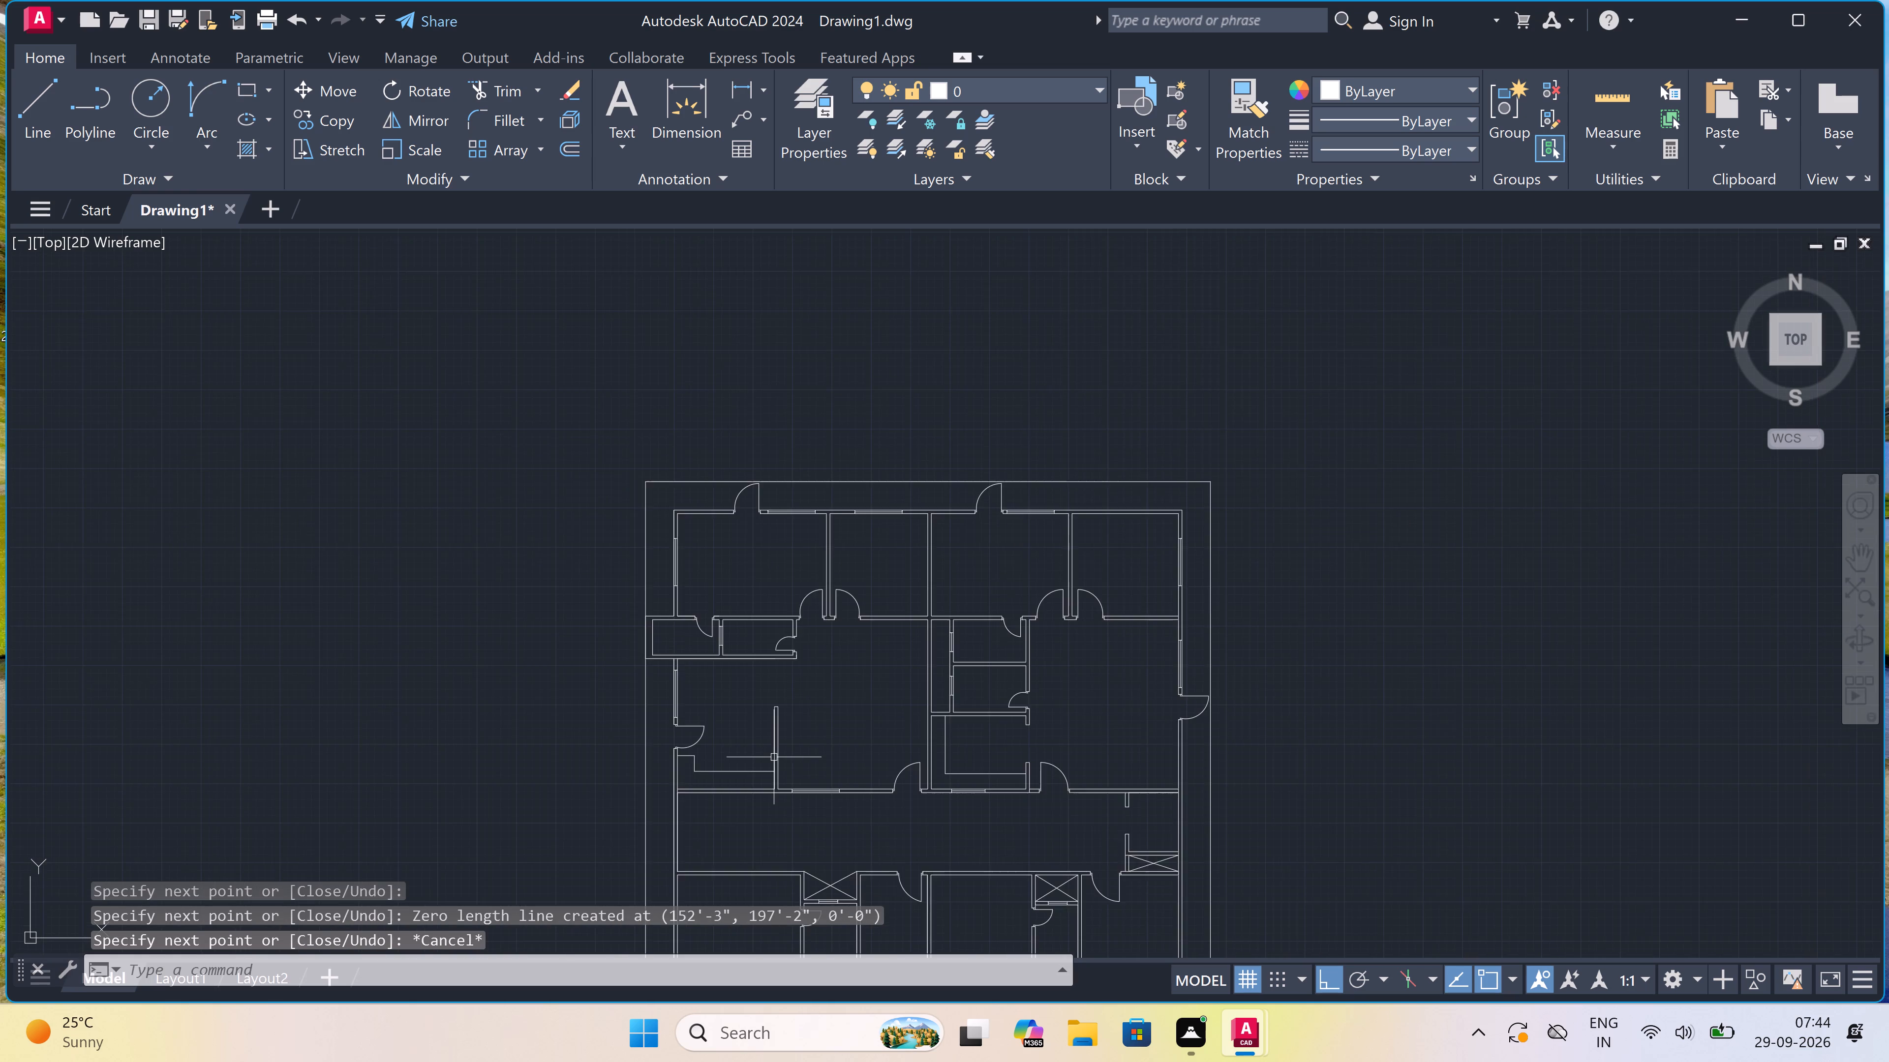
pyautogui.scroll(-2, 774, 757)
pyautogui.scroll(2, 871, 783)
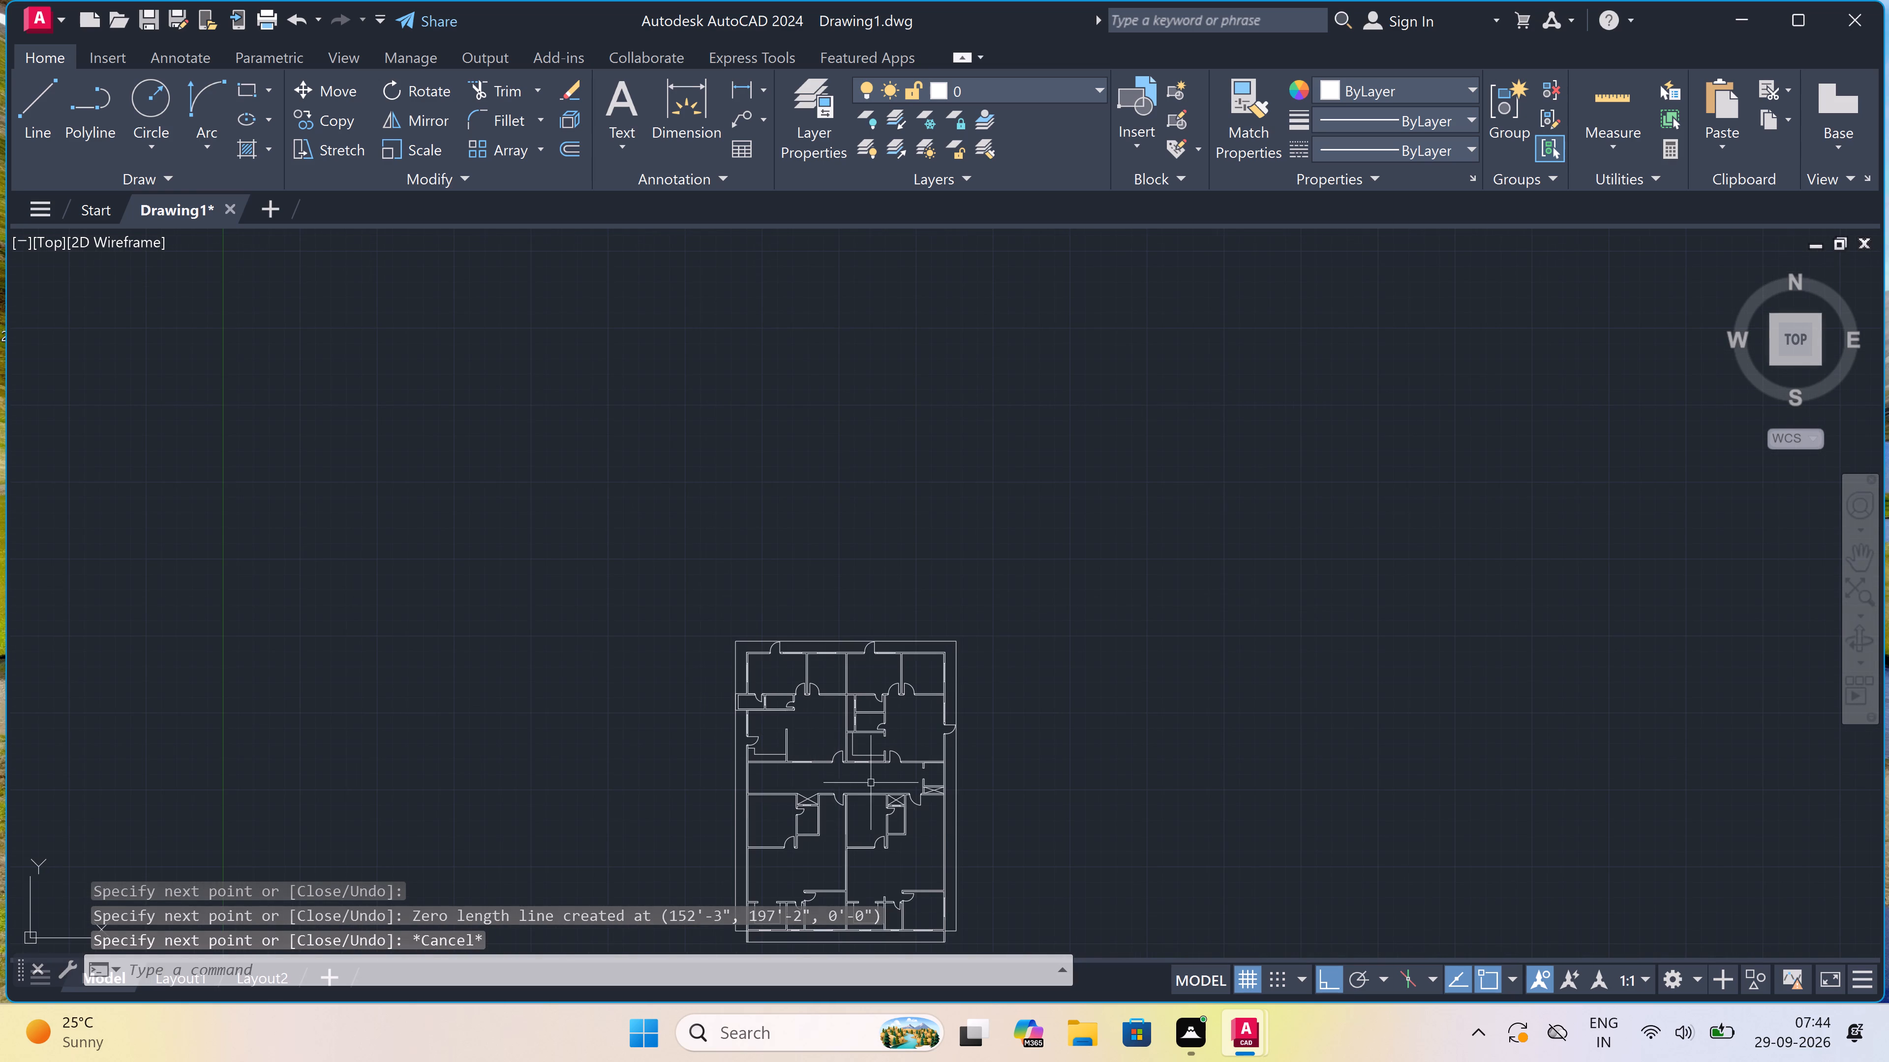
pyautogui.scroll(-2, 853, 714)
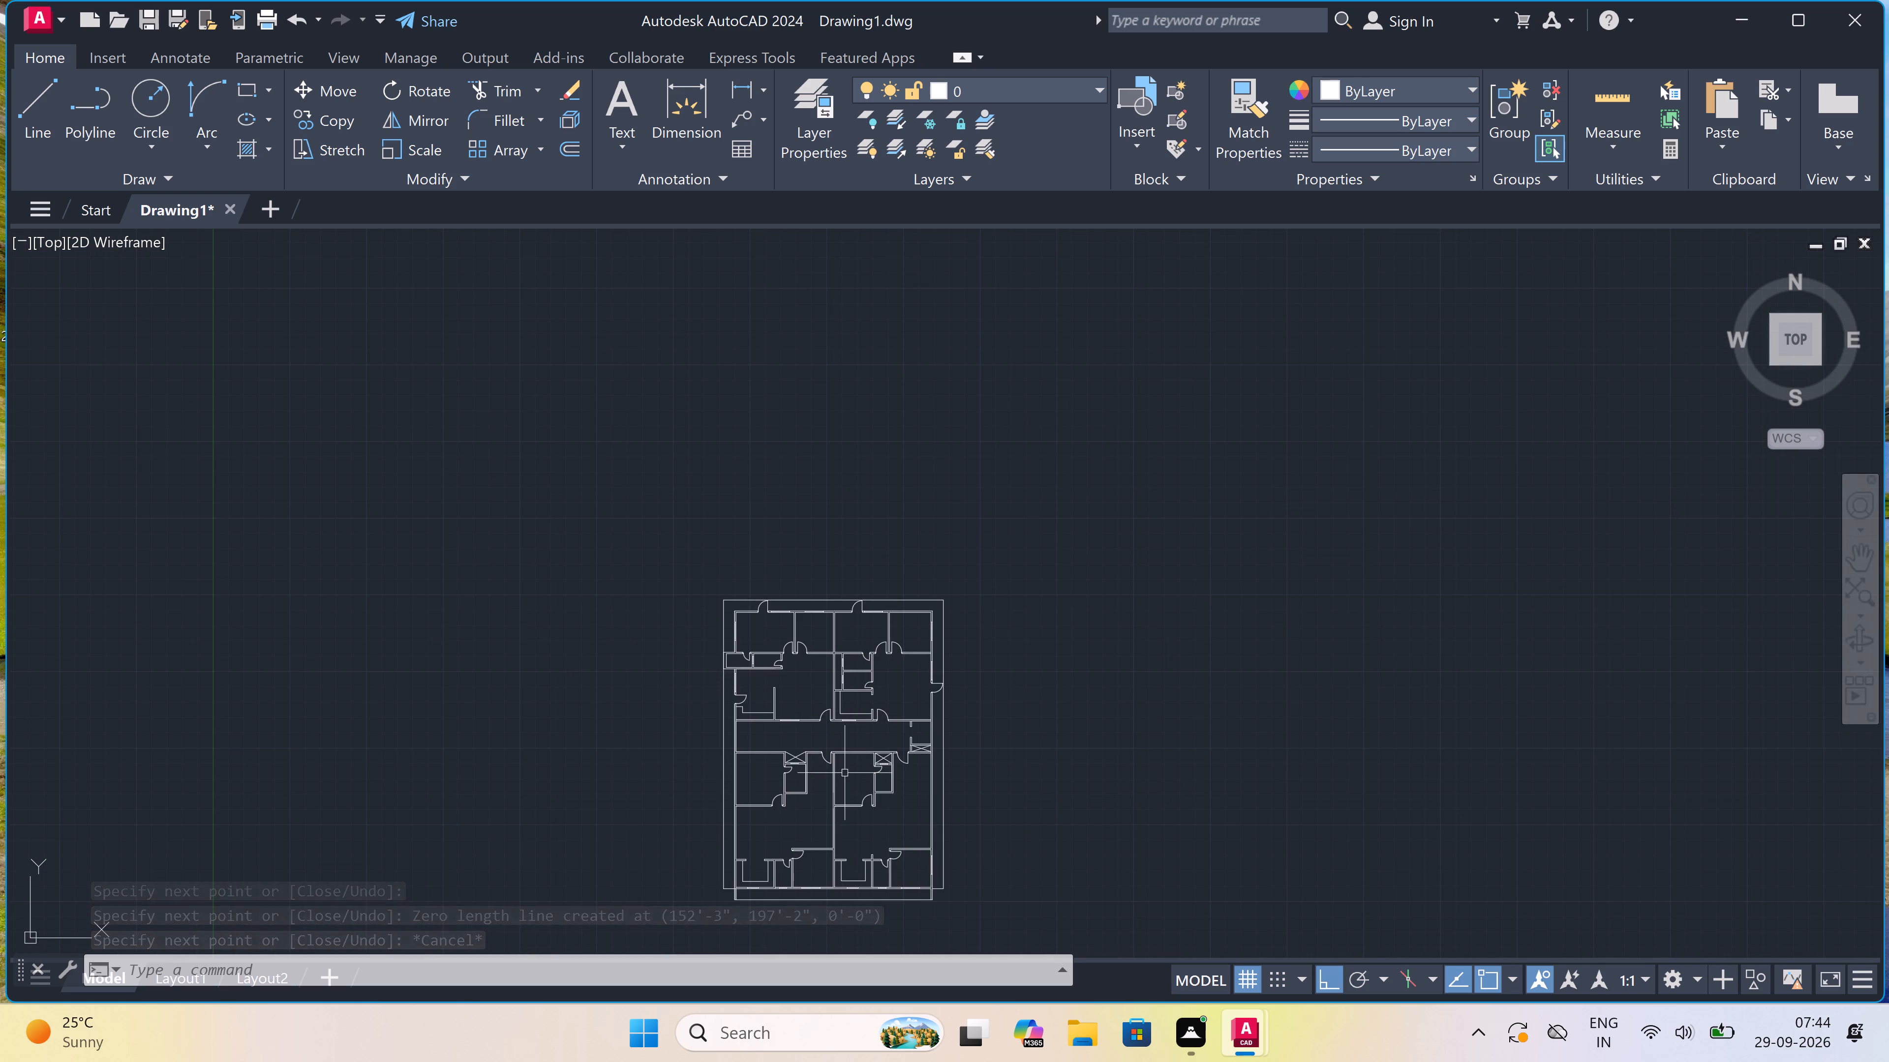
pyautogui.scroll(3, 843, 785)
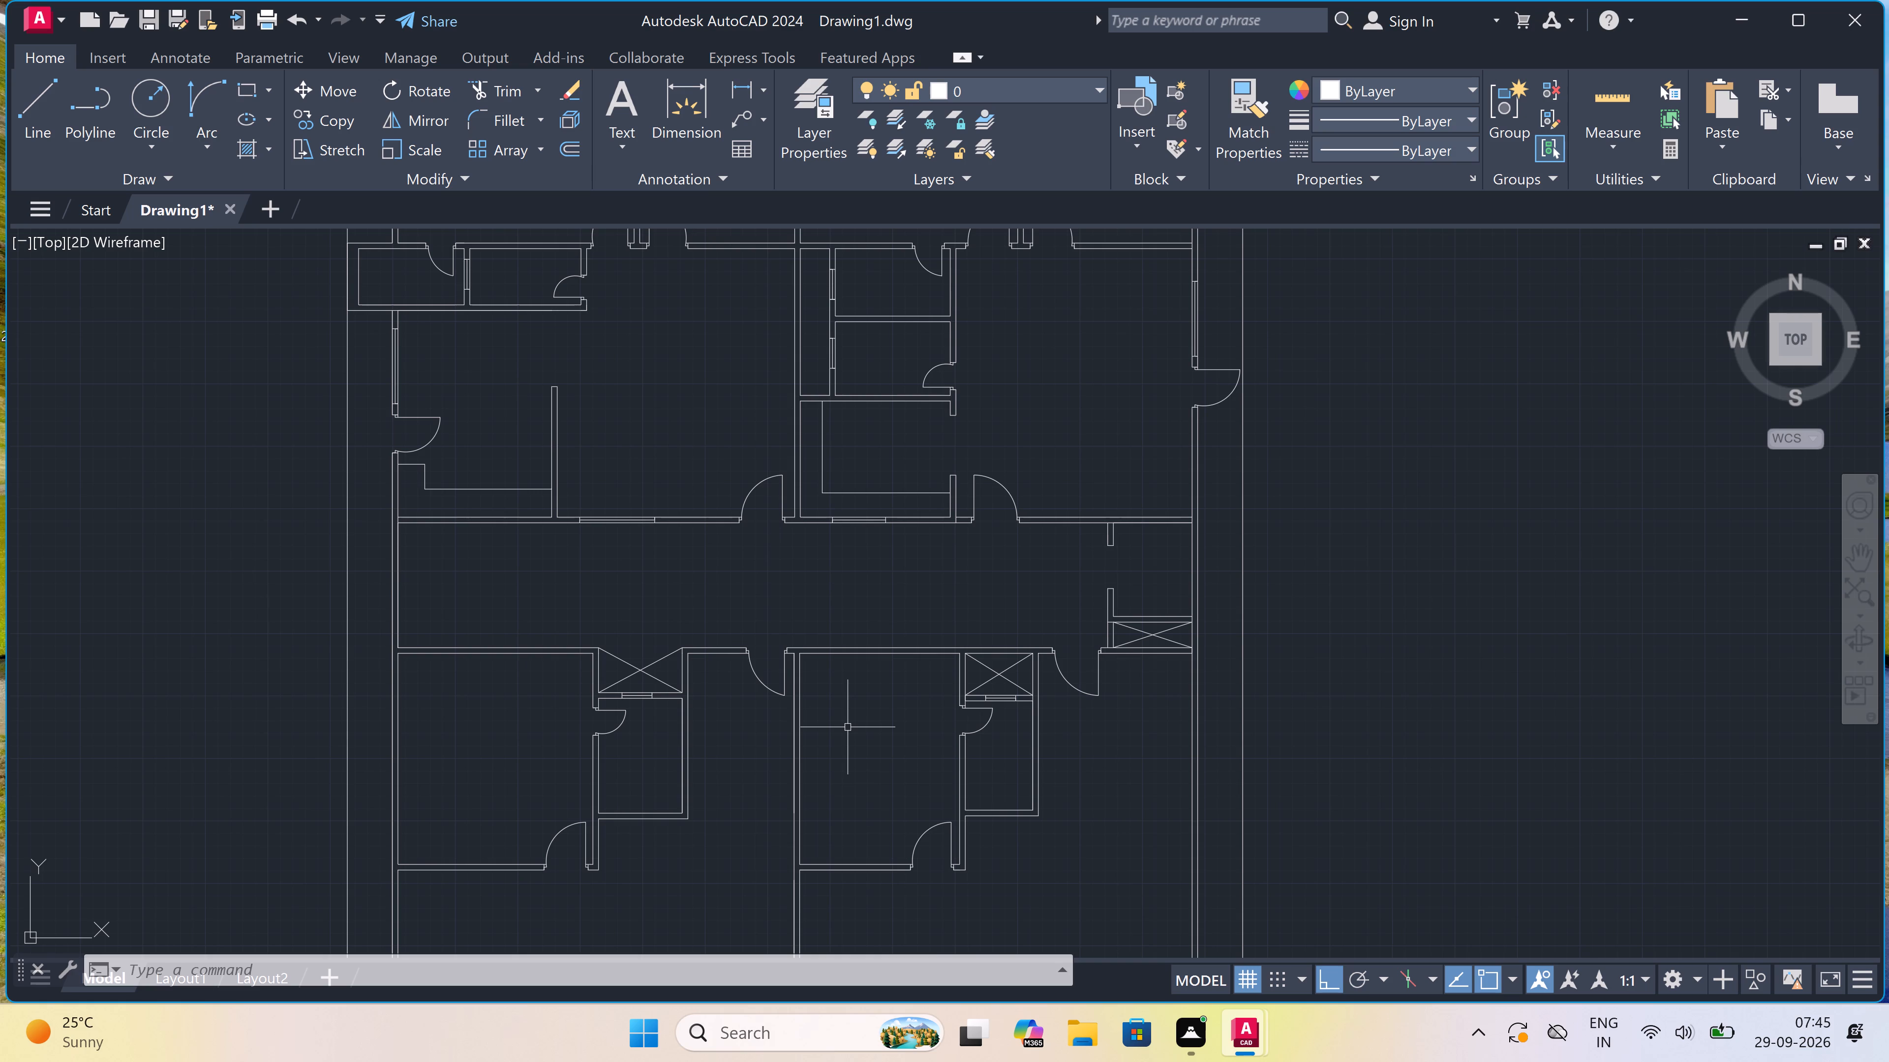
pyautogui.scroll(-1, 848, 727)
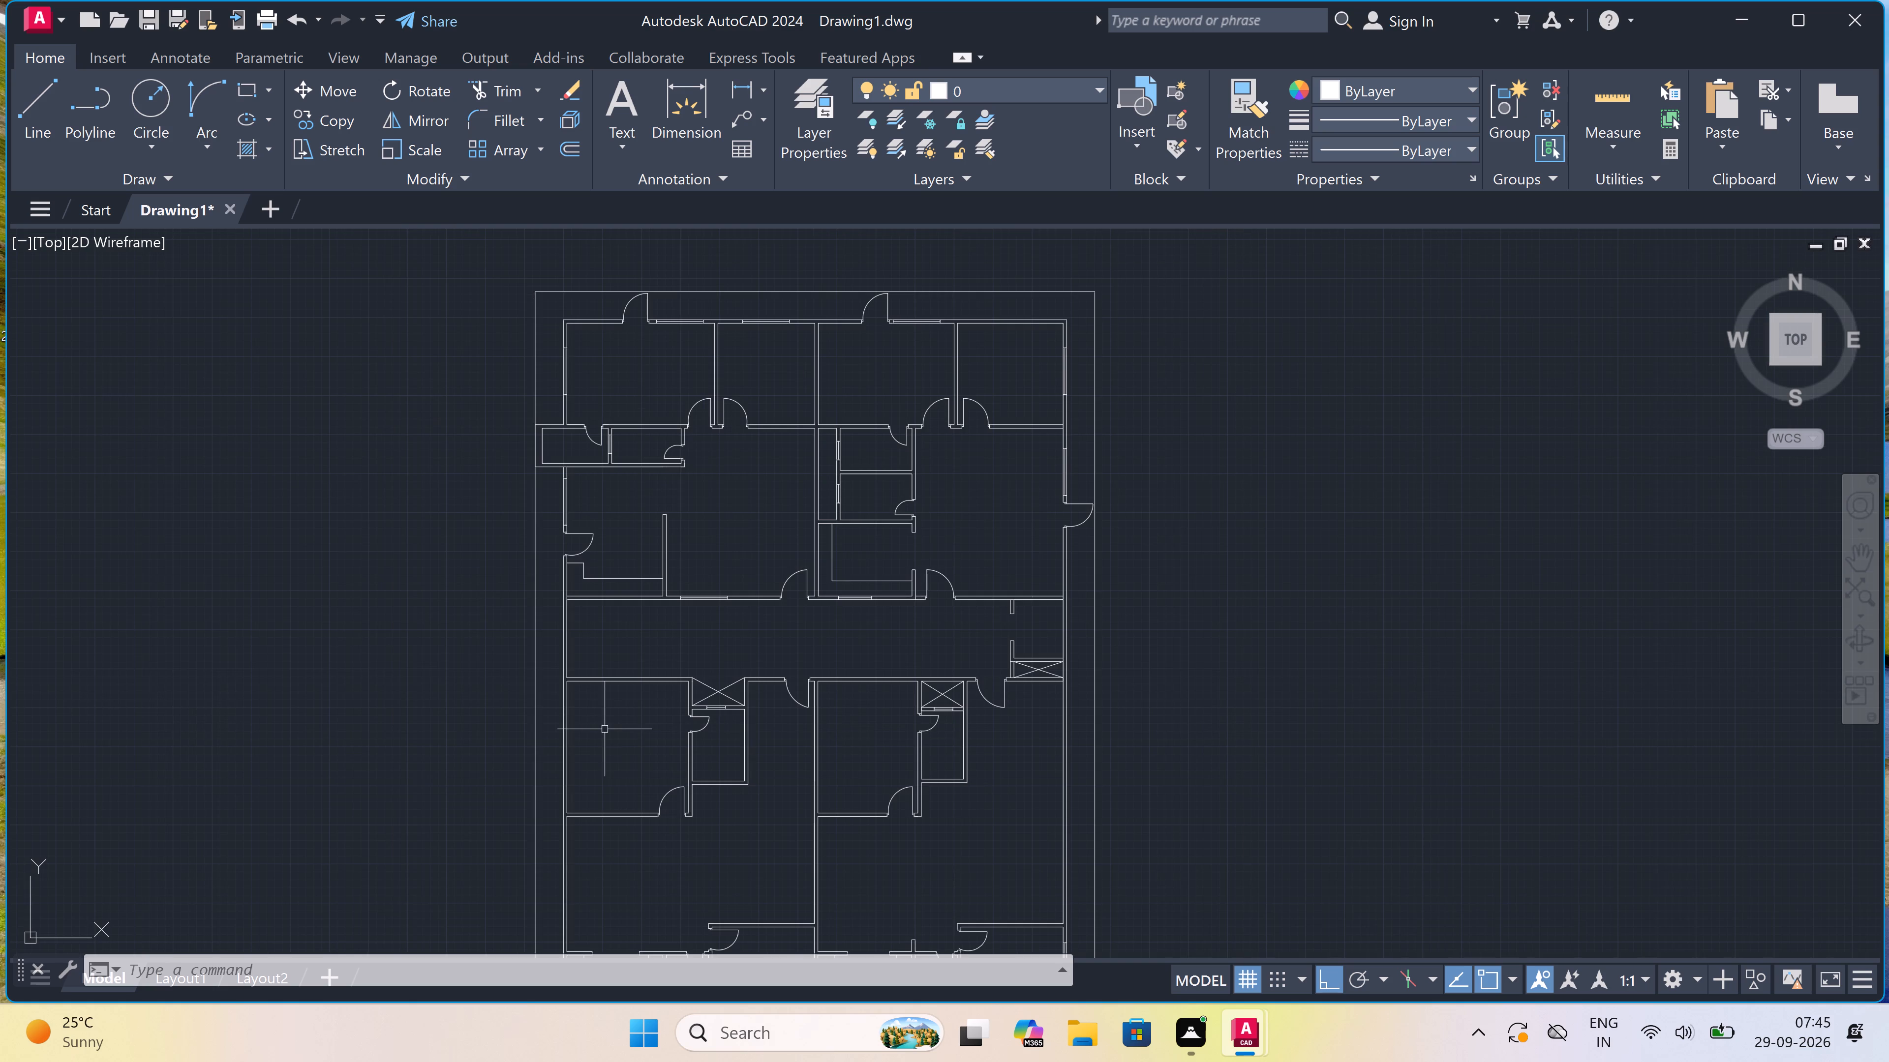
# Draw a 5' window in the left exterior wall of the room below the corridor, with end lines and a centre line.
pyautogui.scroll(2, 575, 737)
pyautogui.press('space')
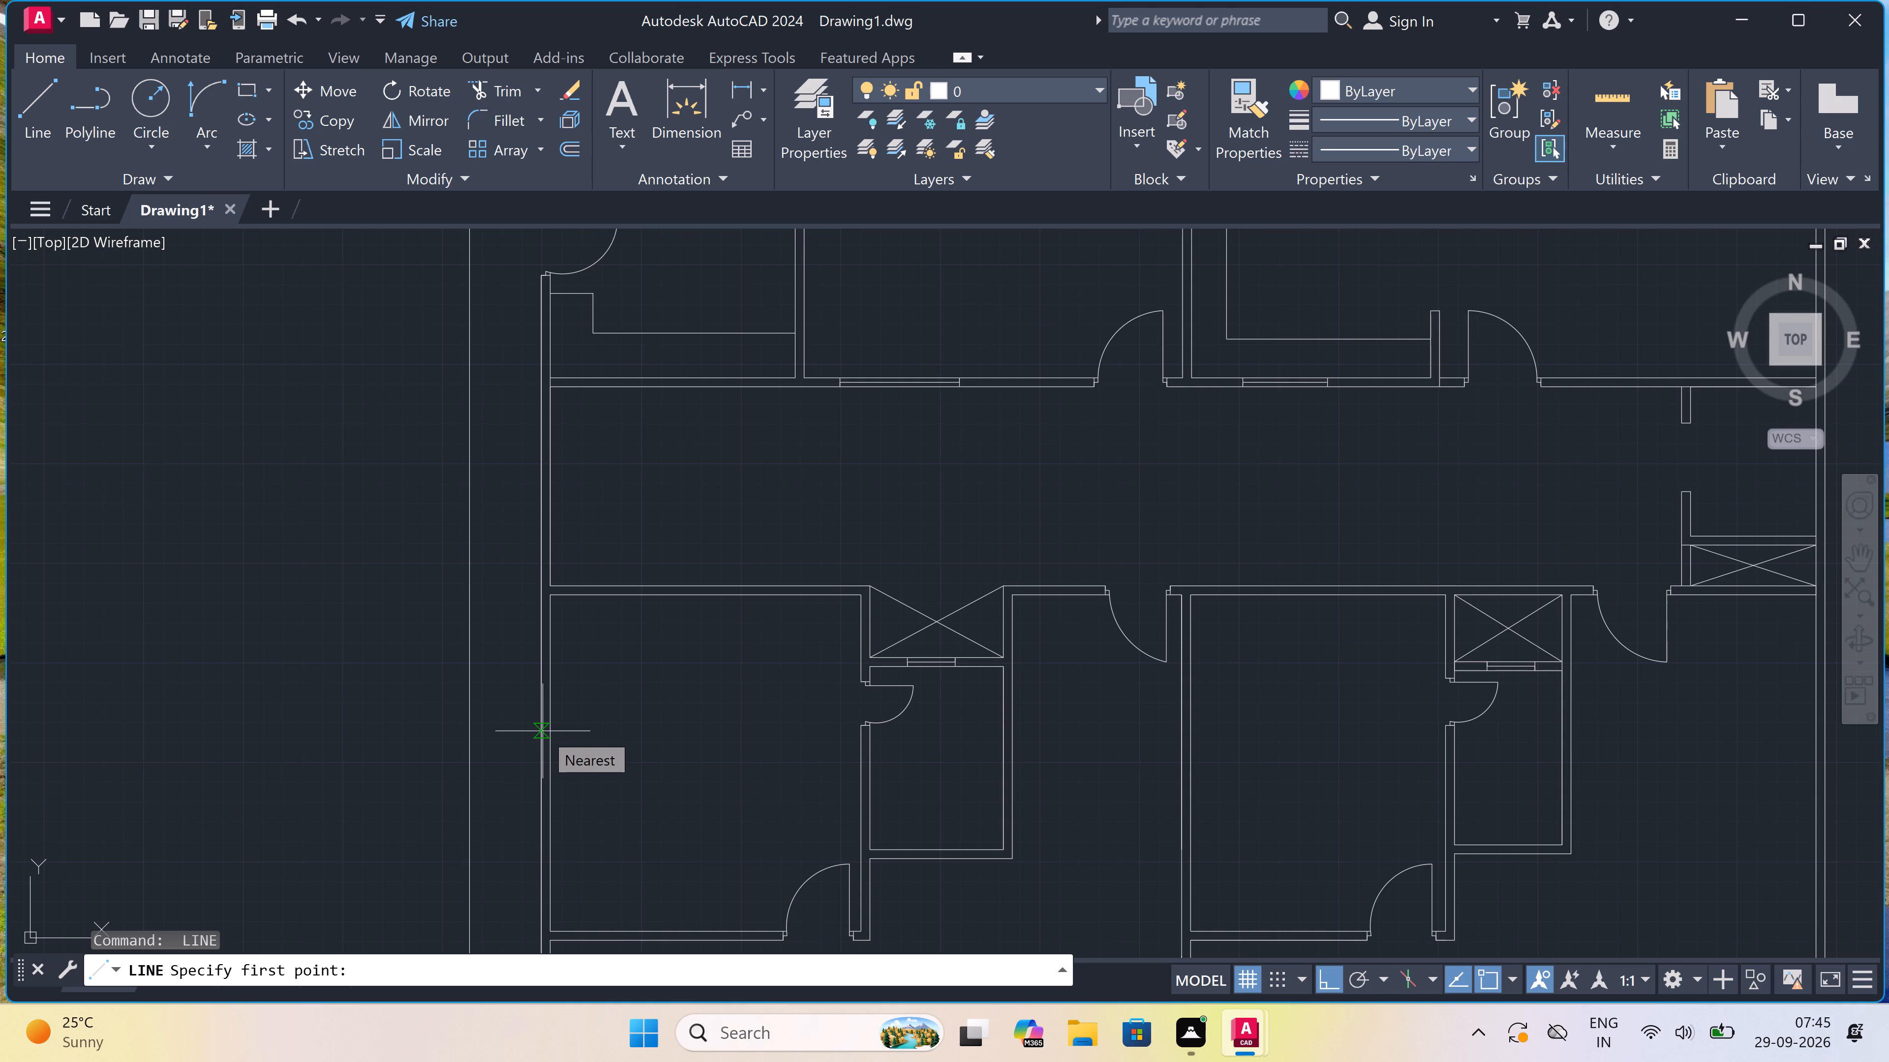
pyautogui.scroll(1, 543, 731)
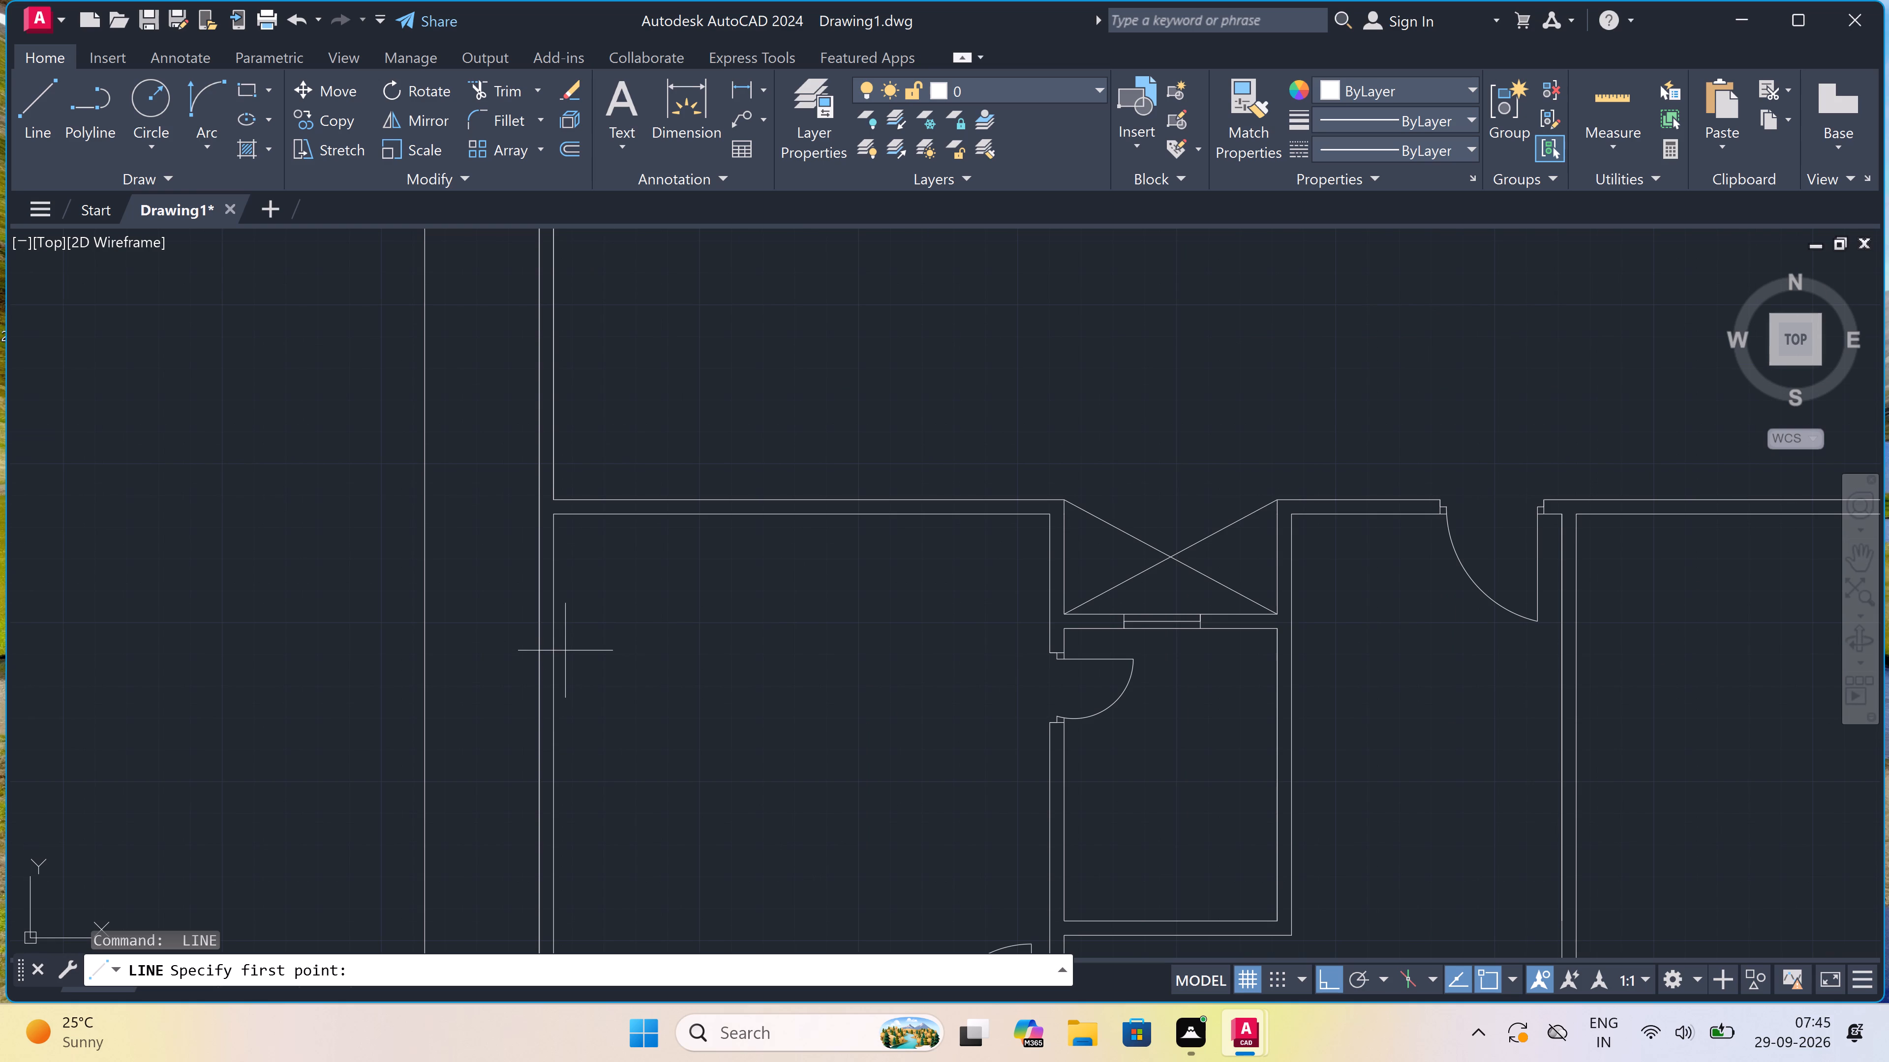
pyautogui.scroll(-1, 565, 652)
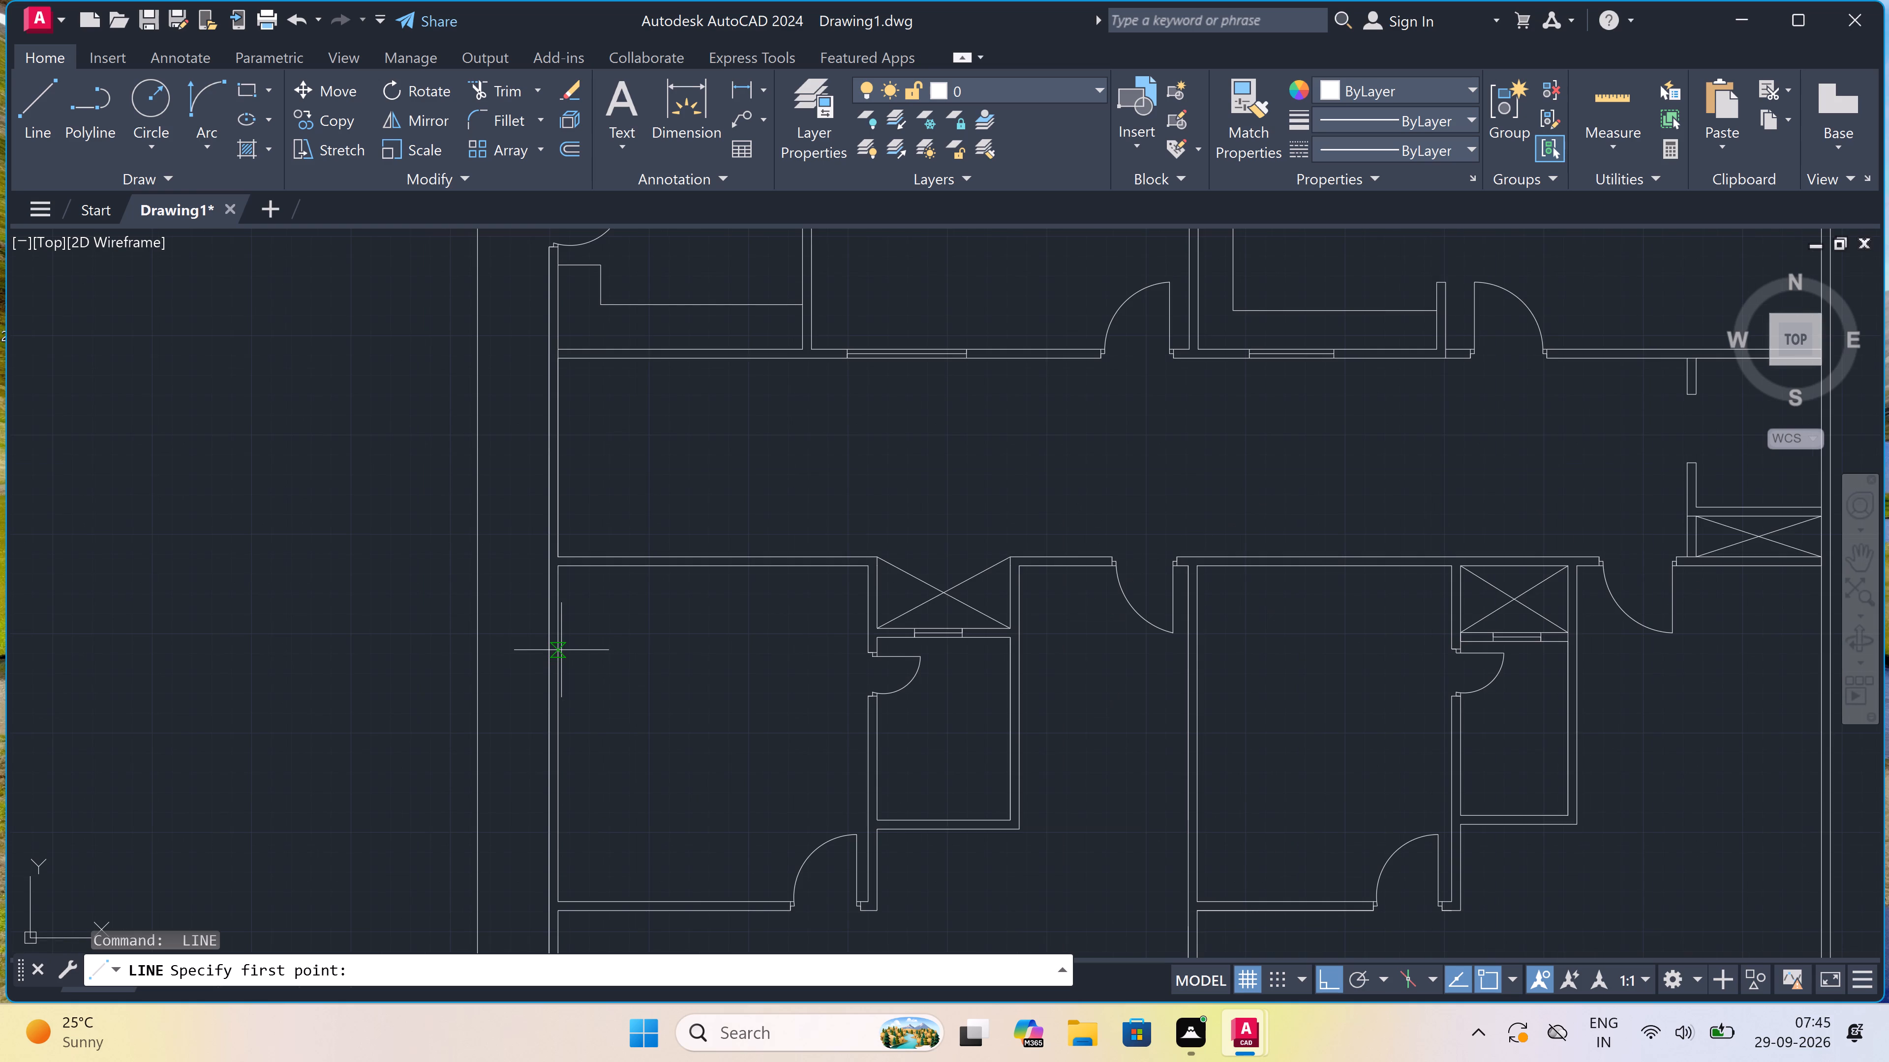
pyautogui.click(561, 650)
pyautogui.click(548, 643)
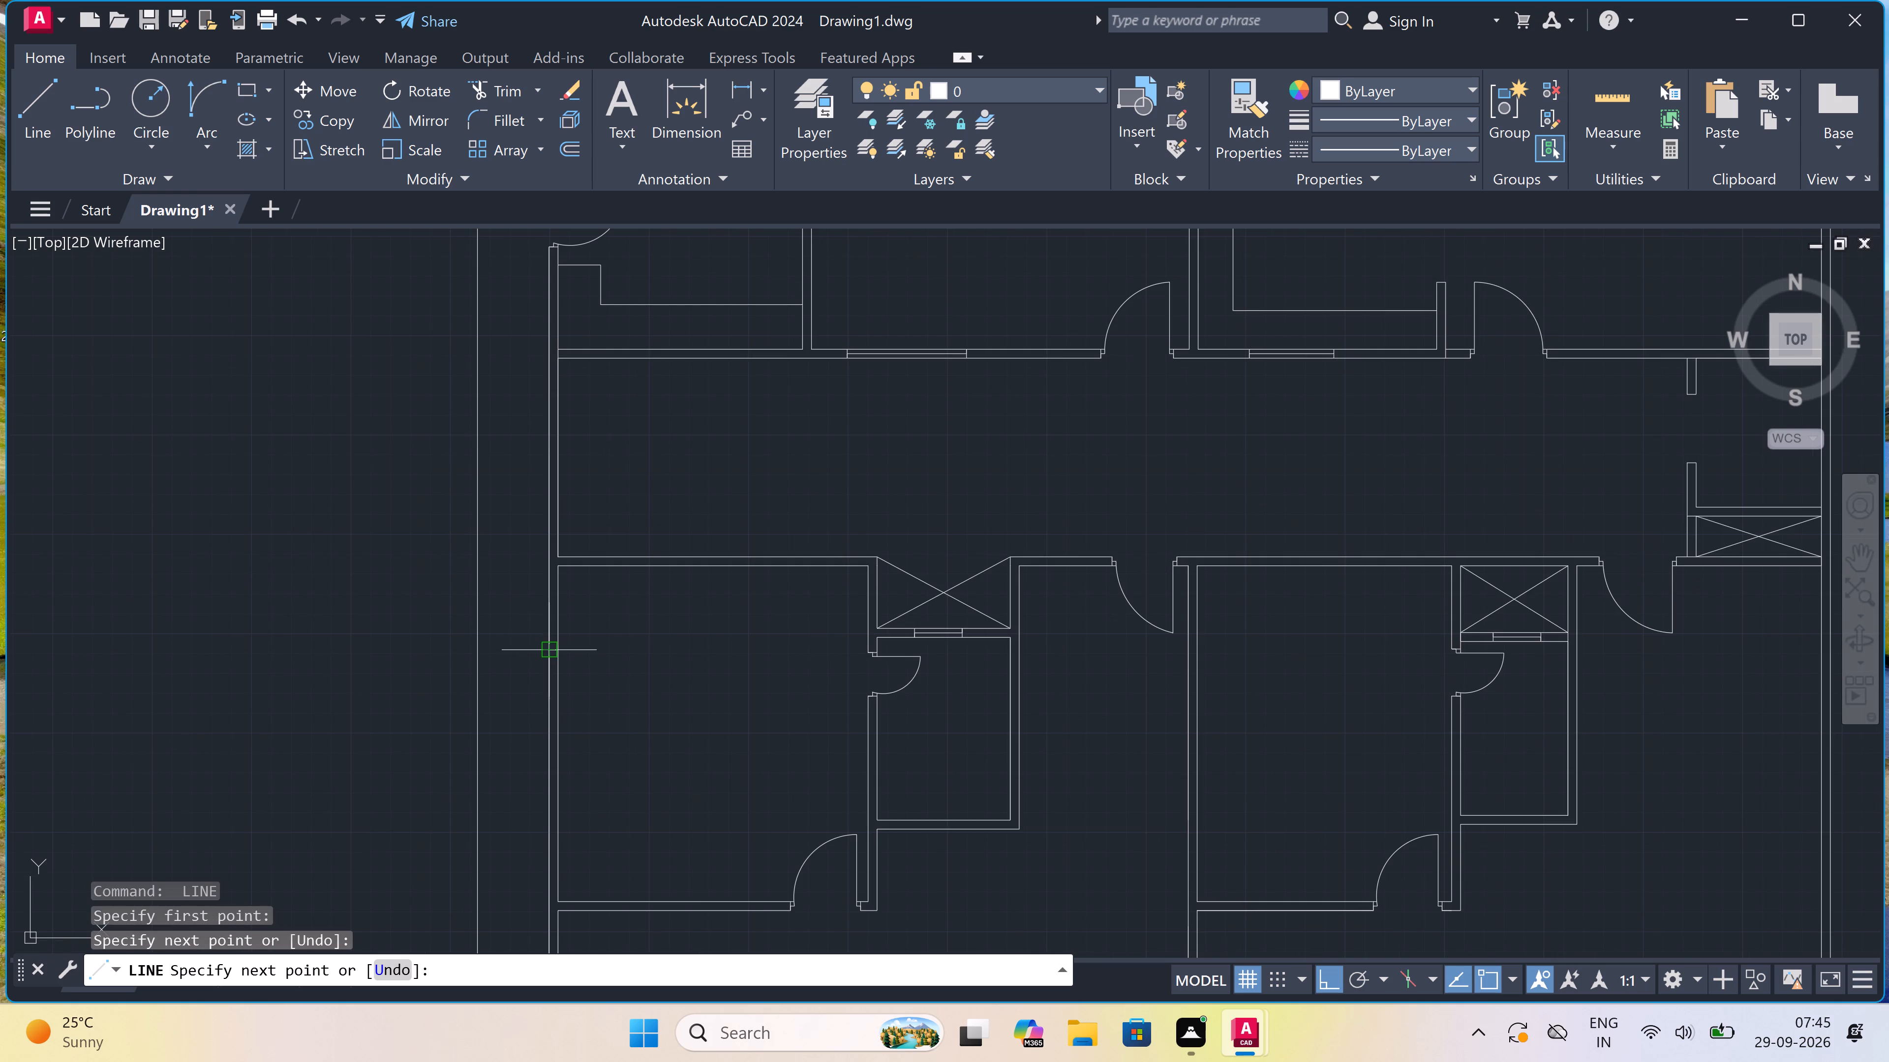
pyautogui.scroll(3, 549, 643)
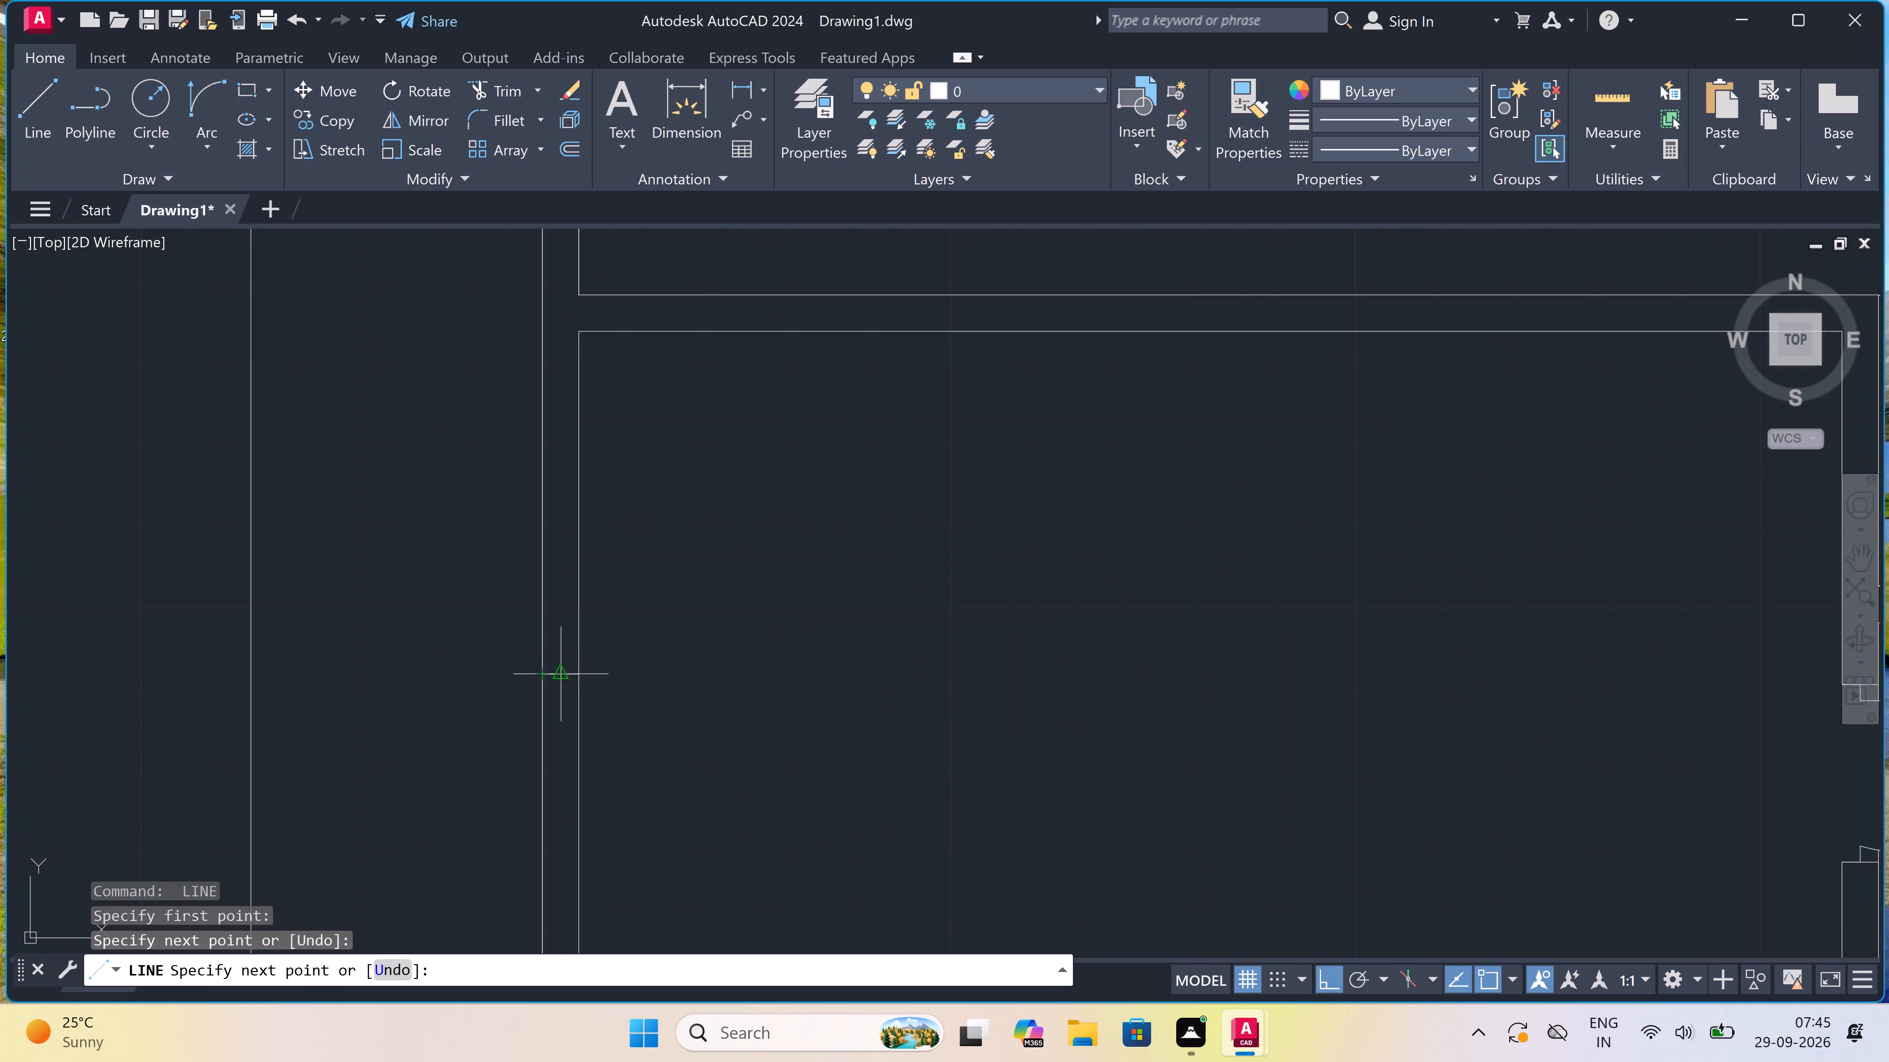
pyautogui.moveTo(564, 668); pyautogui.dragTo(557, 668)
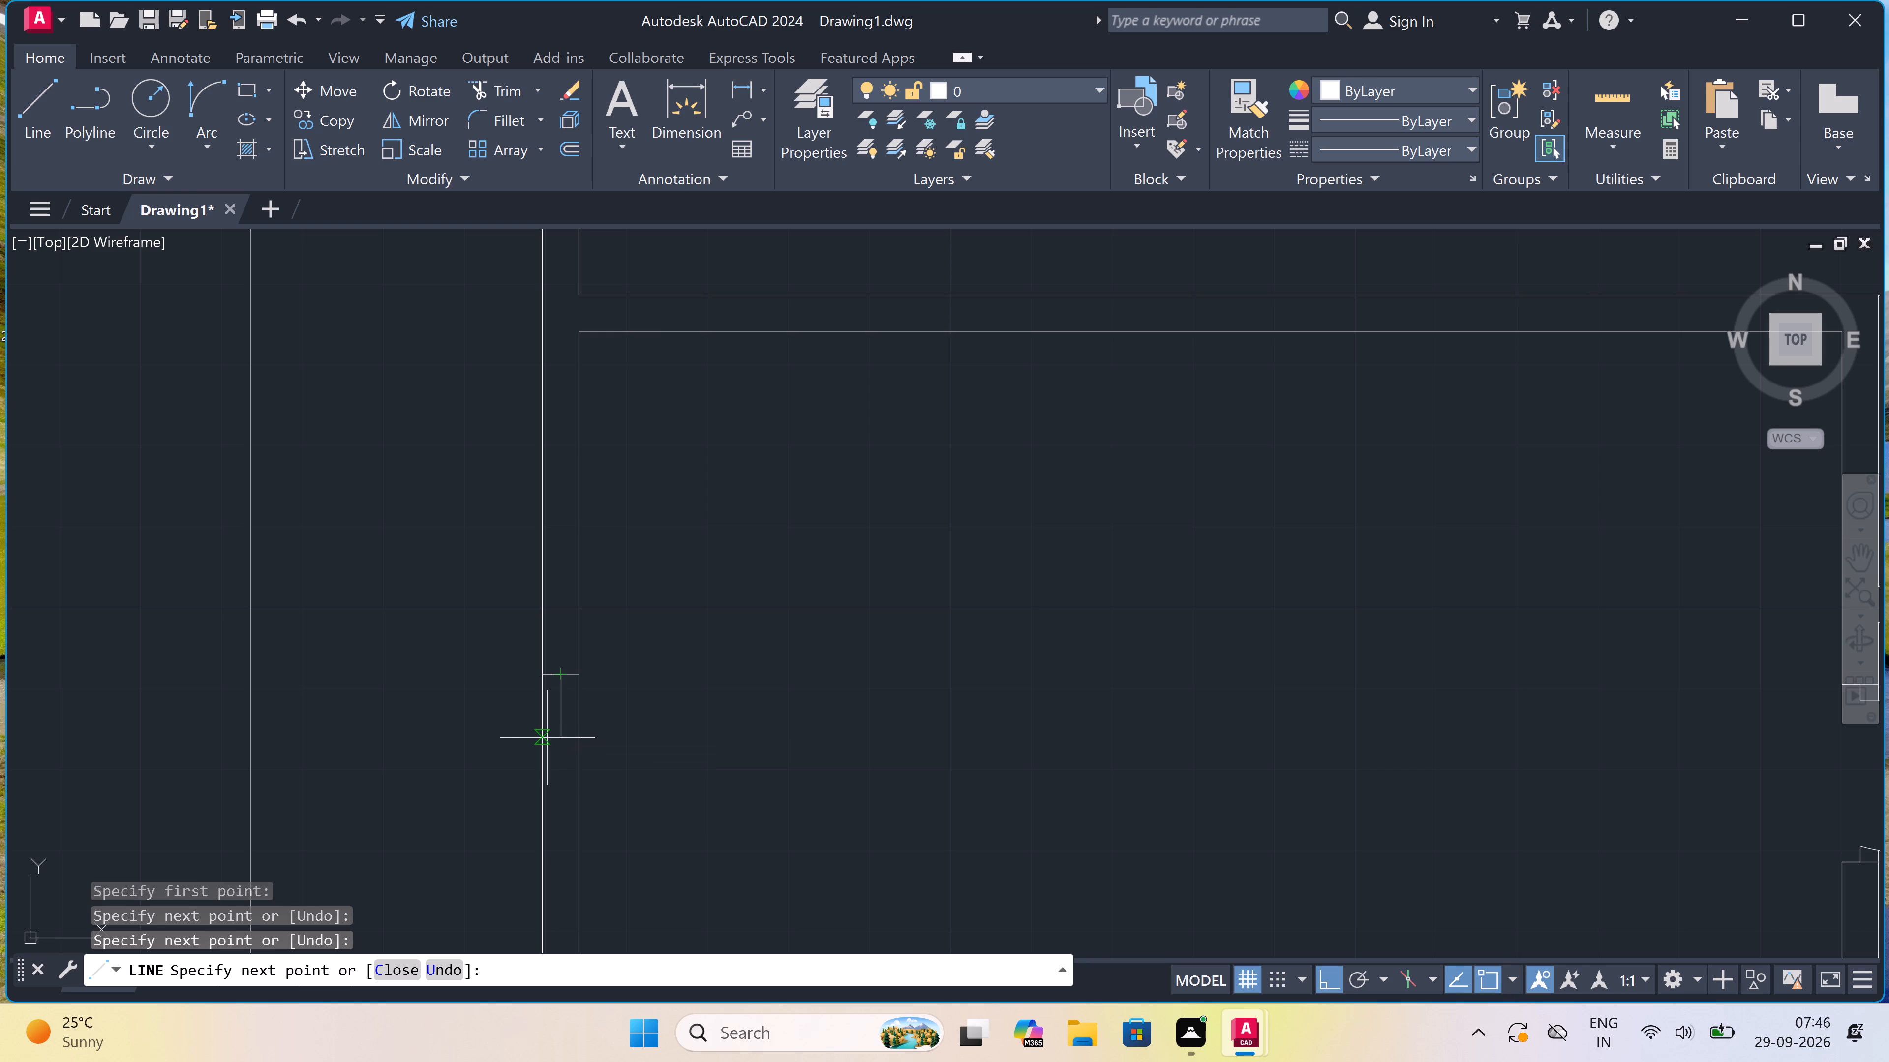
pyautogui.write("5'")
pyautogui.press('space')
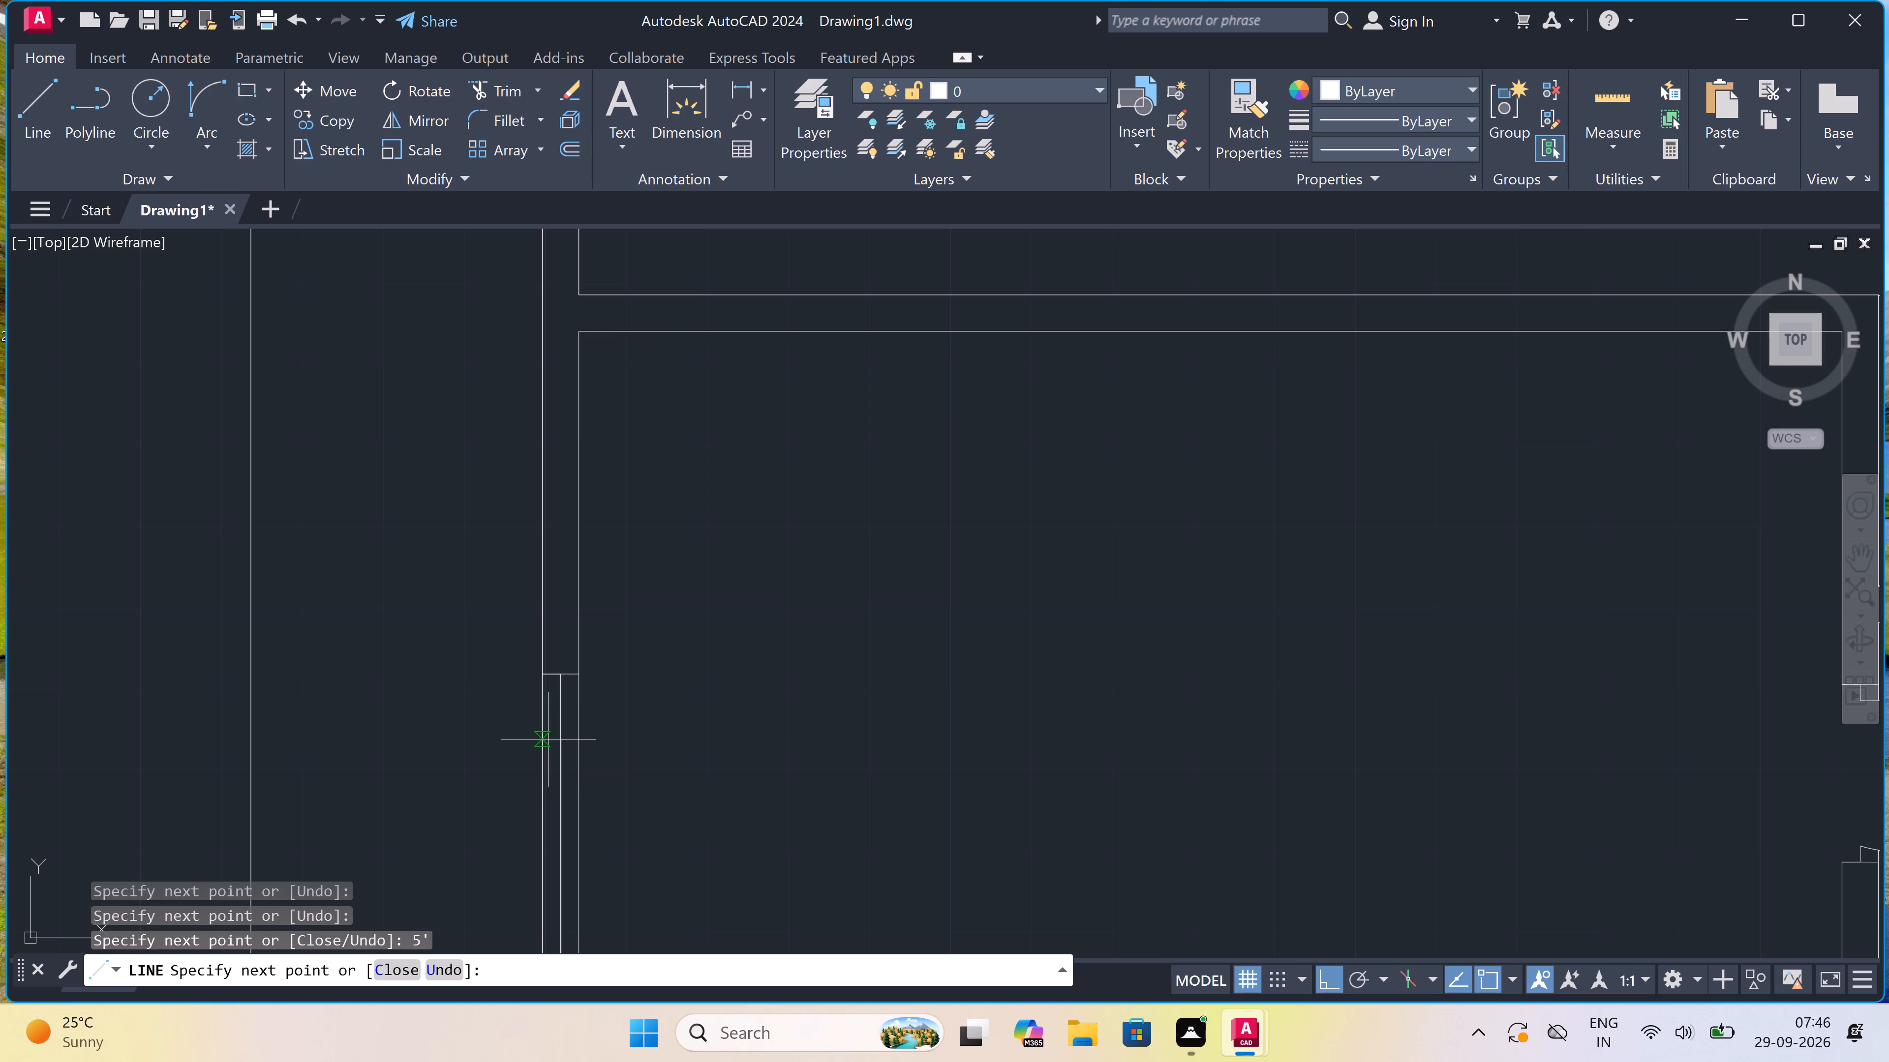
pyautogui.scroll(-5, 559, 743)
pyautogui.scroll(3, 534, 822)
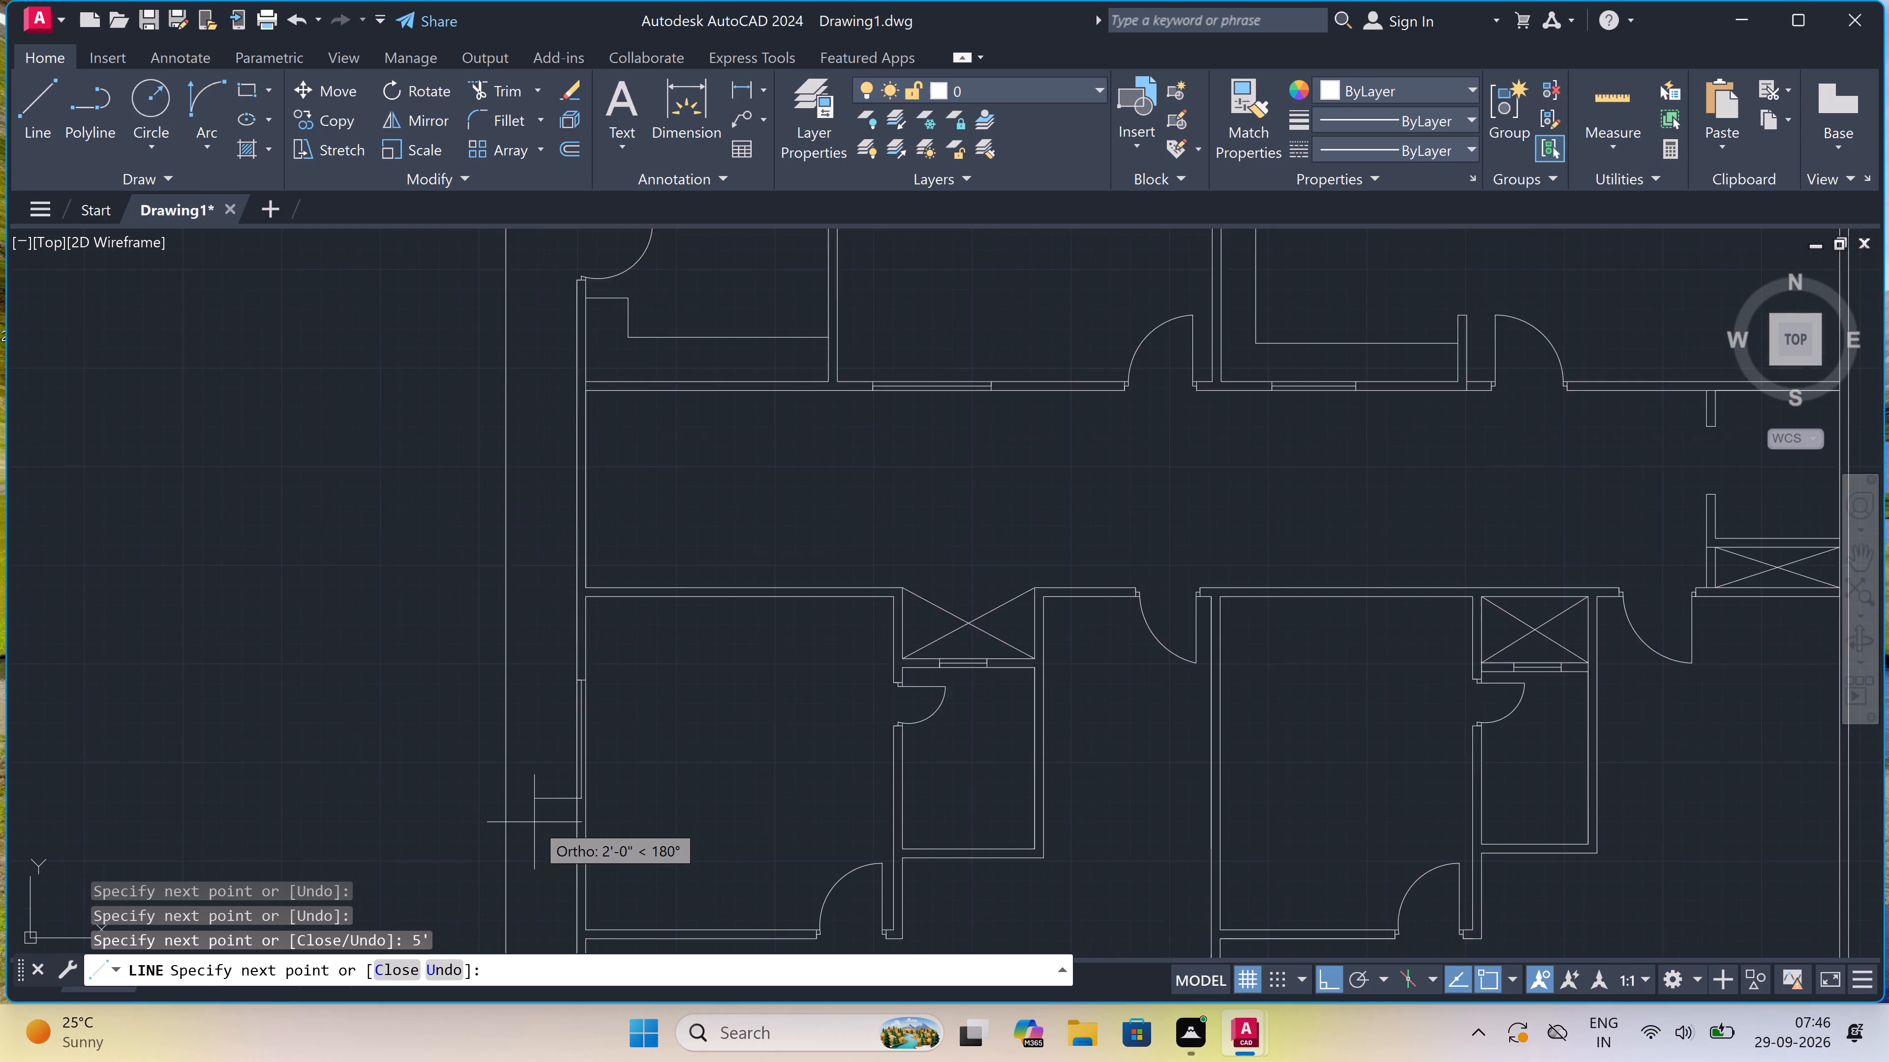
pyautogui.scroll(2, 602, 788)
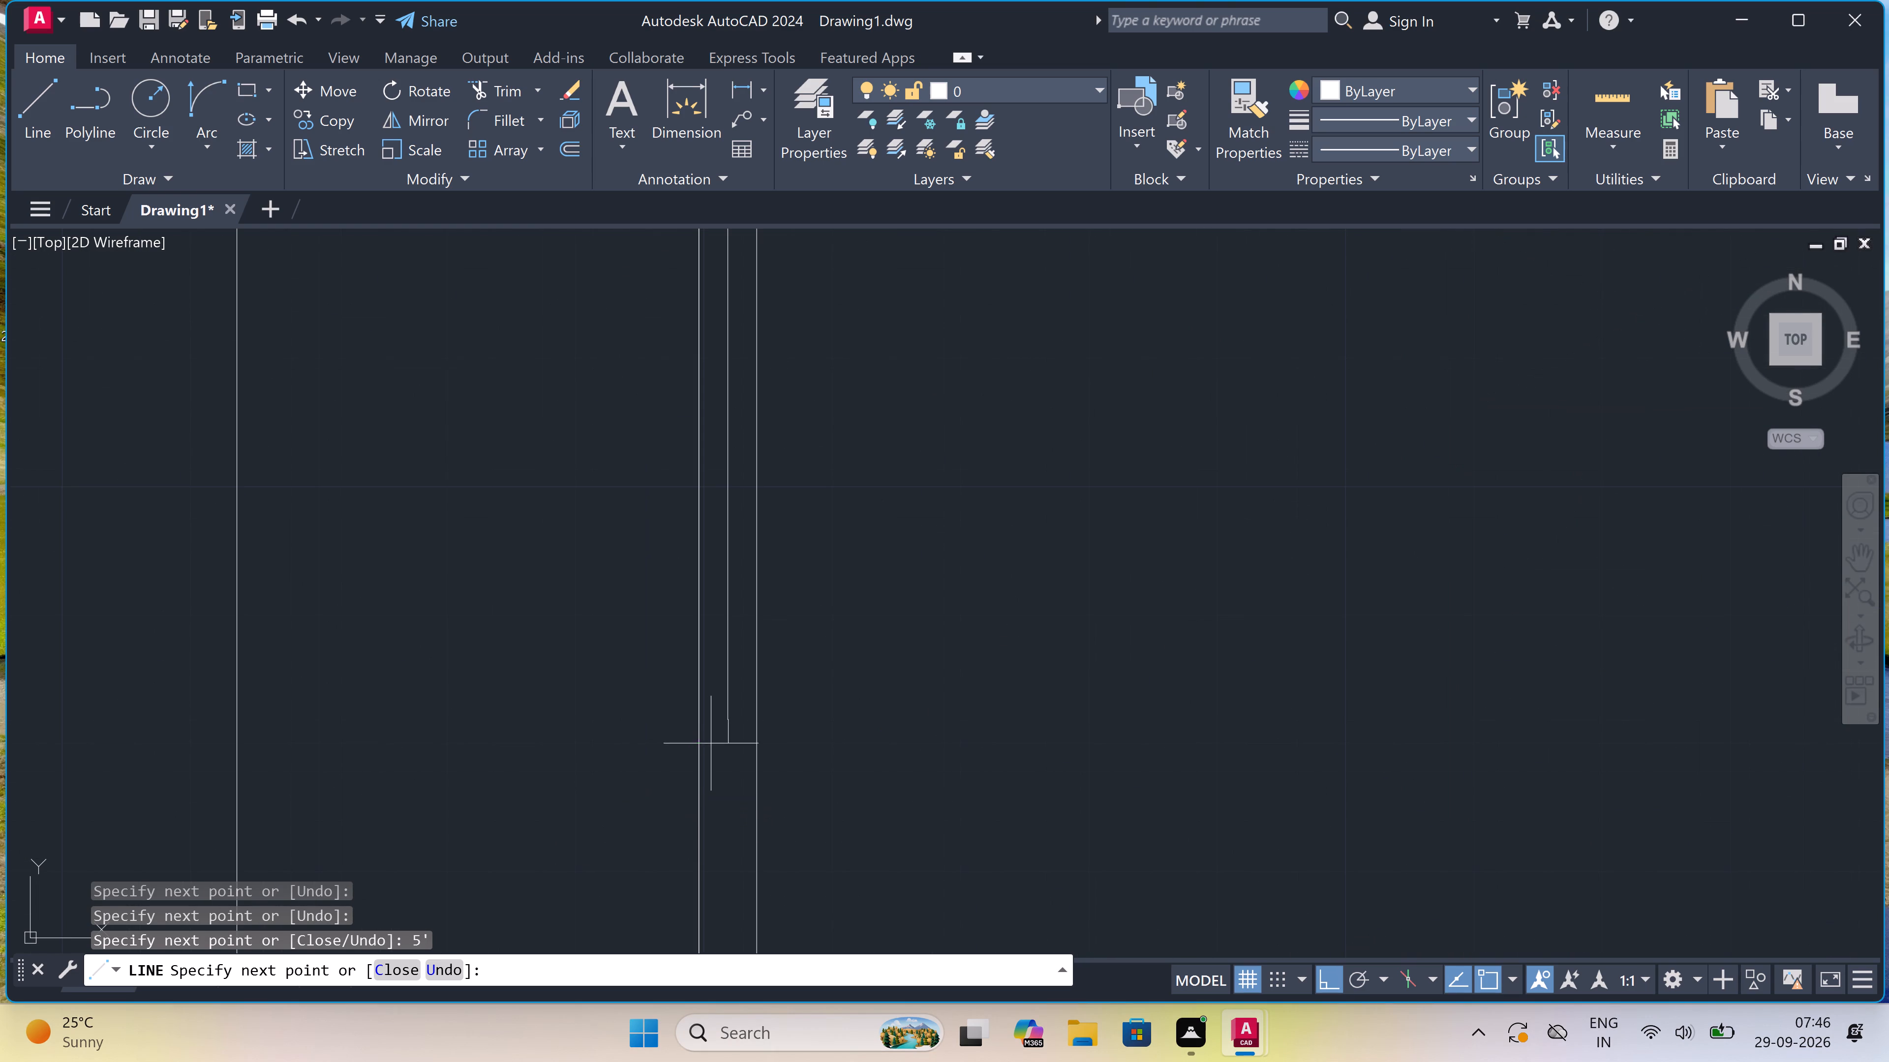
pyautogui.click(708, 723)
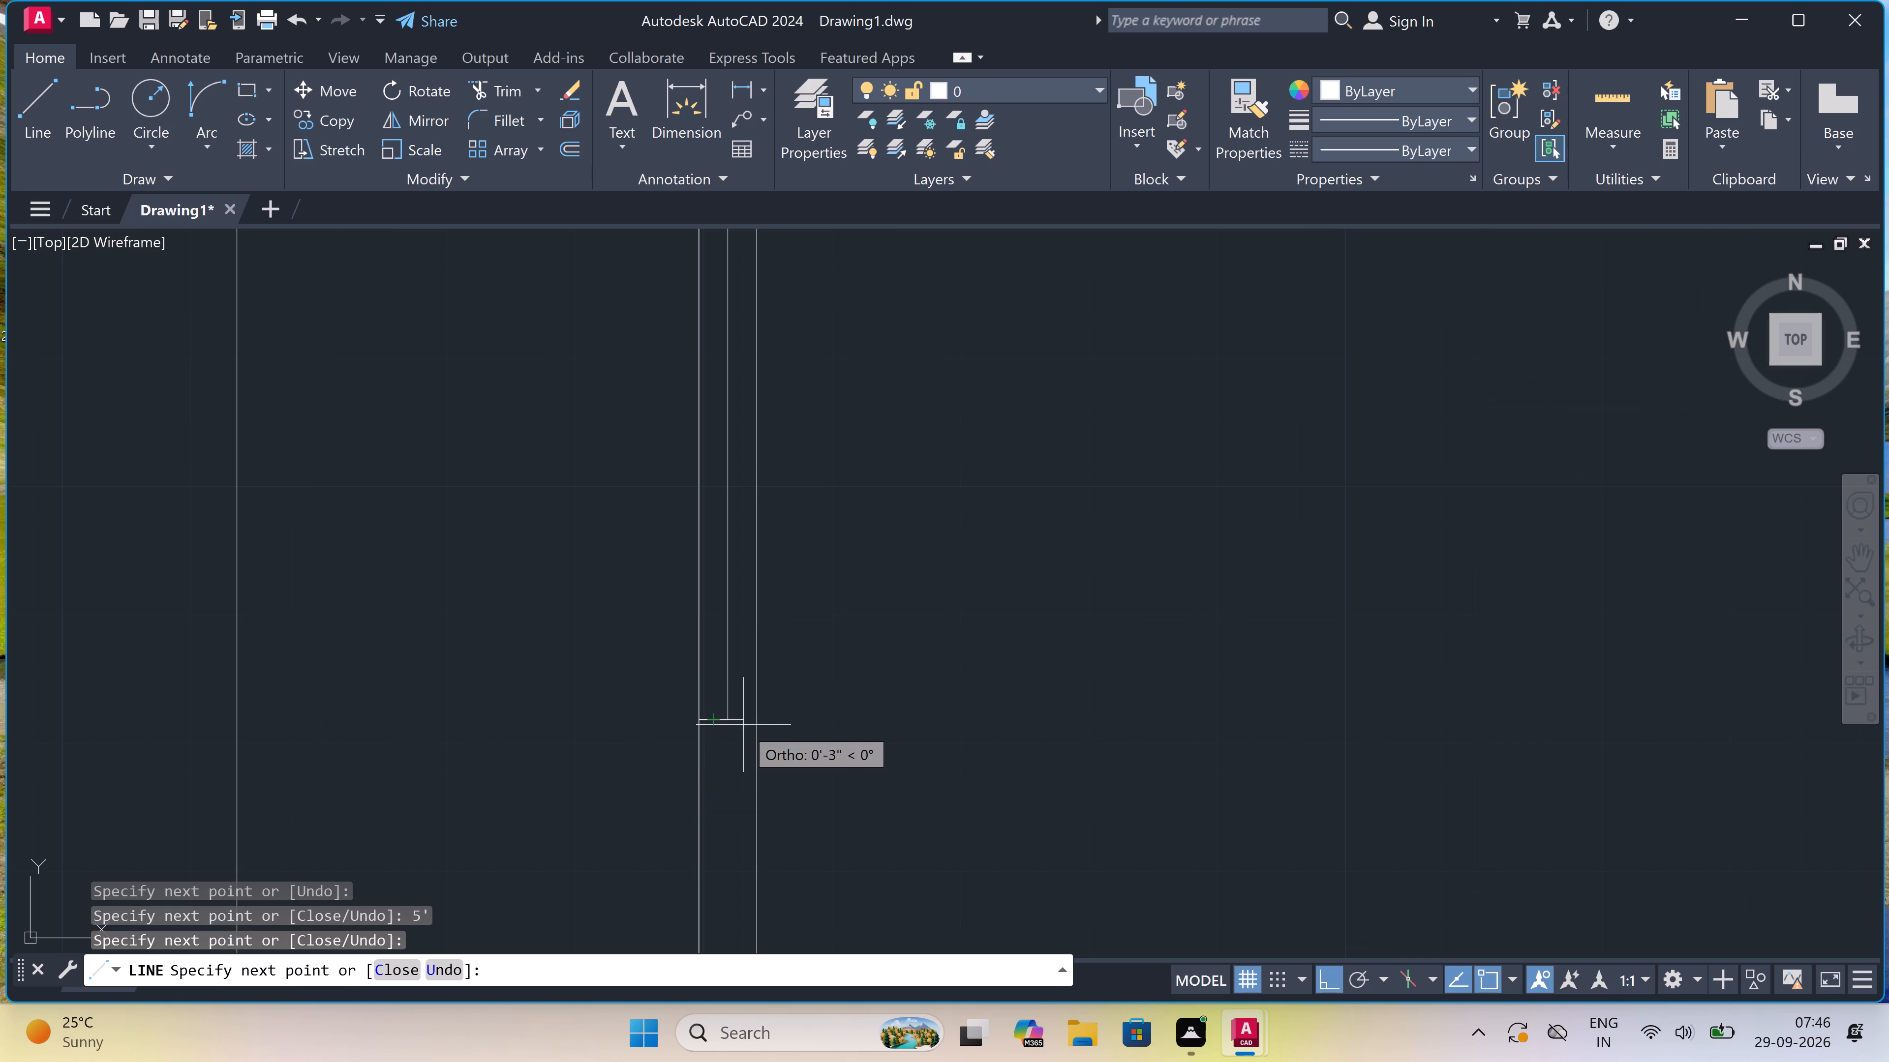
pyautogui.click(762, 719)
pyautogui.press('Escape')
# Examine the floor plan around the left exterior wall below the corridor for the next place to add an opening.
pyautogui.scroll(-1, 699, 708)
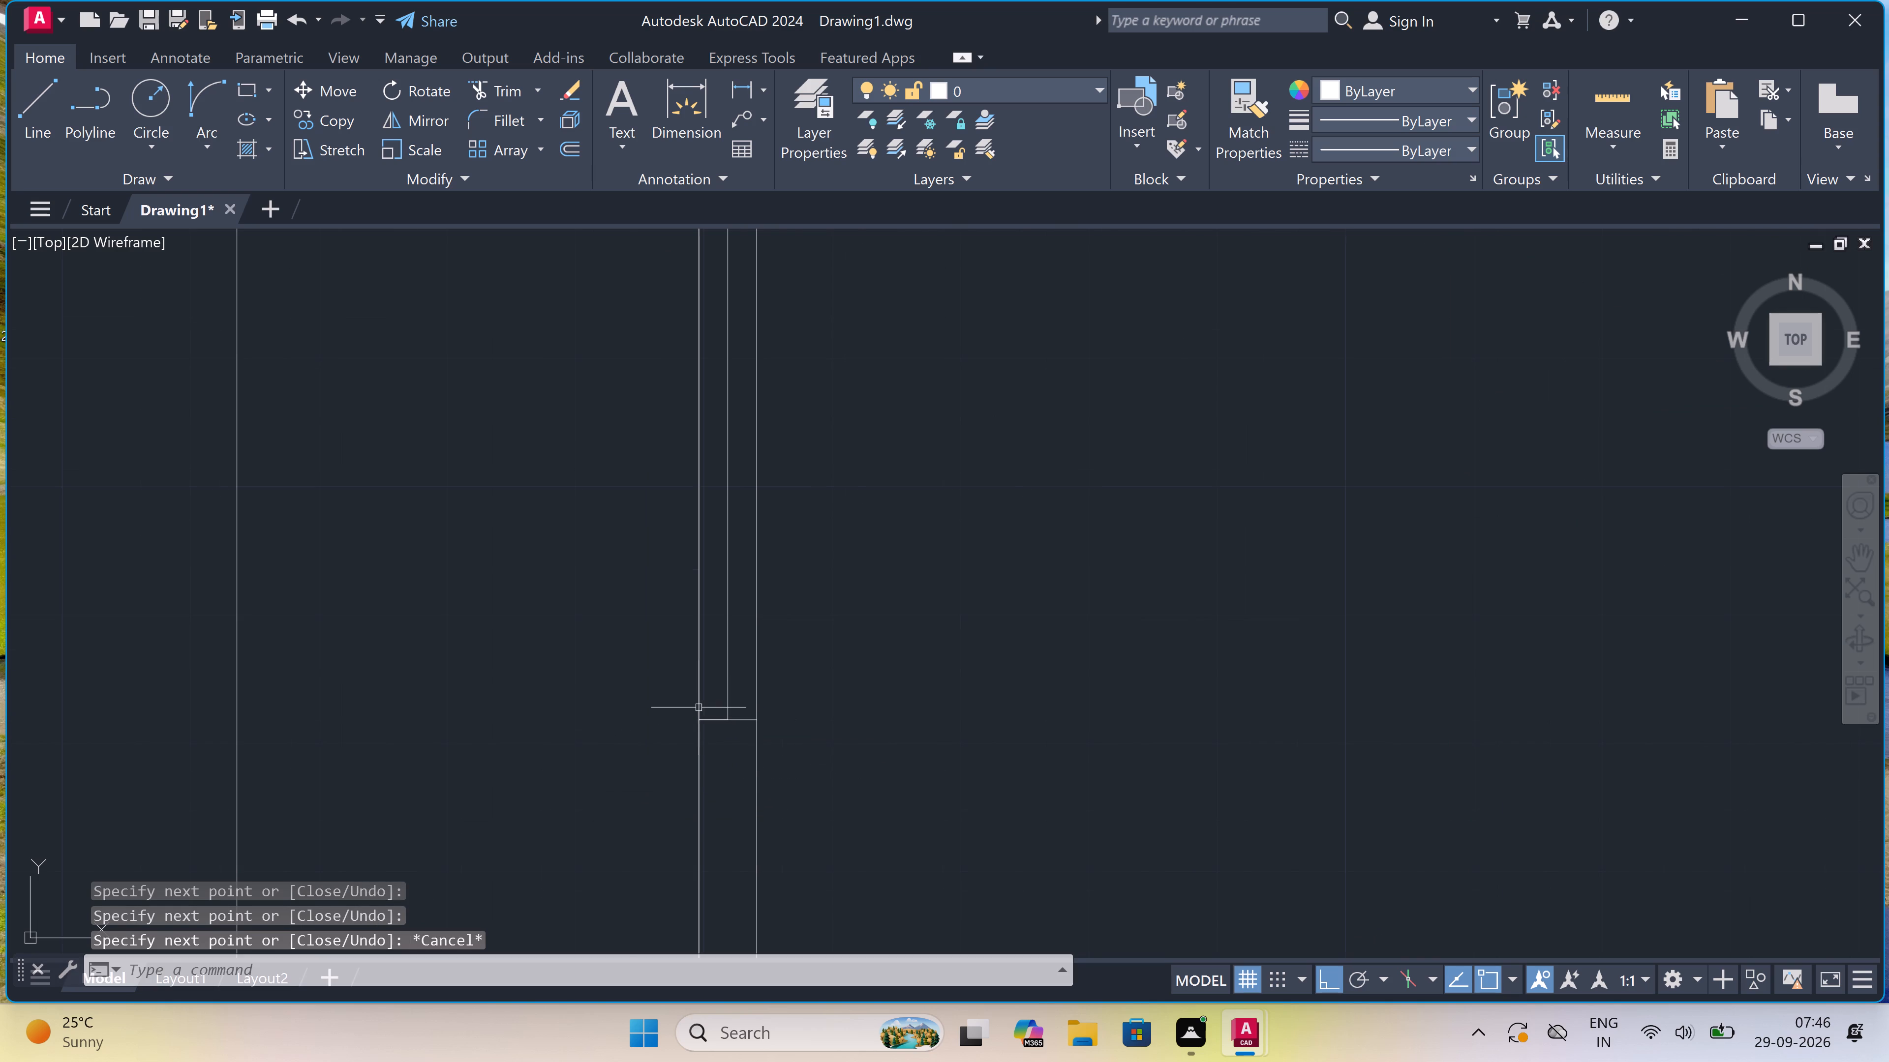
pyautogui.scroll(-4, 699, 708)
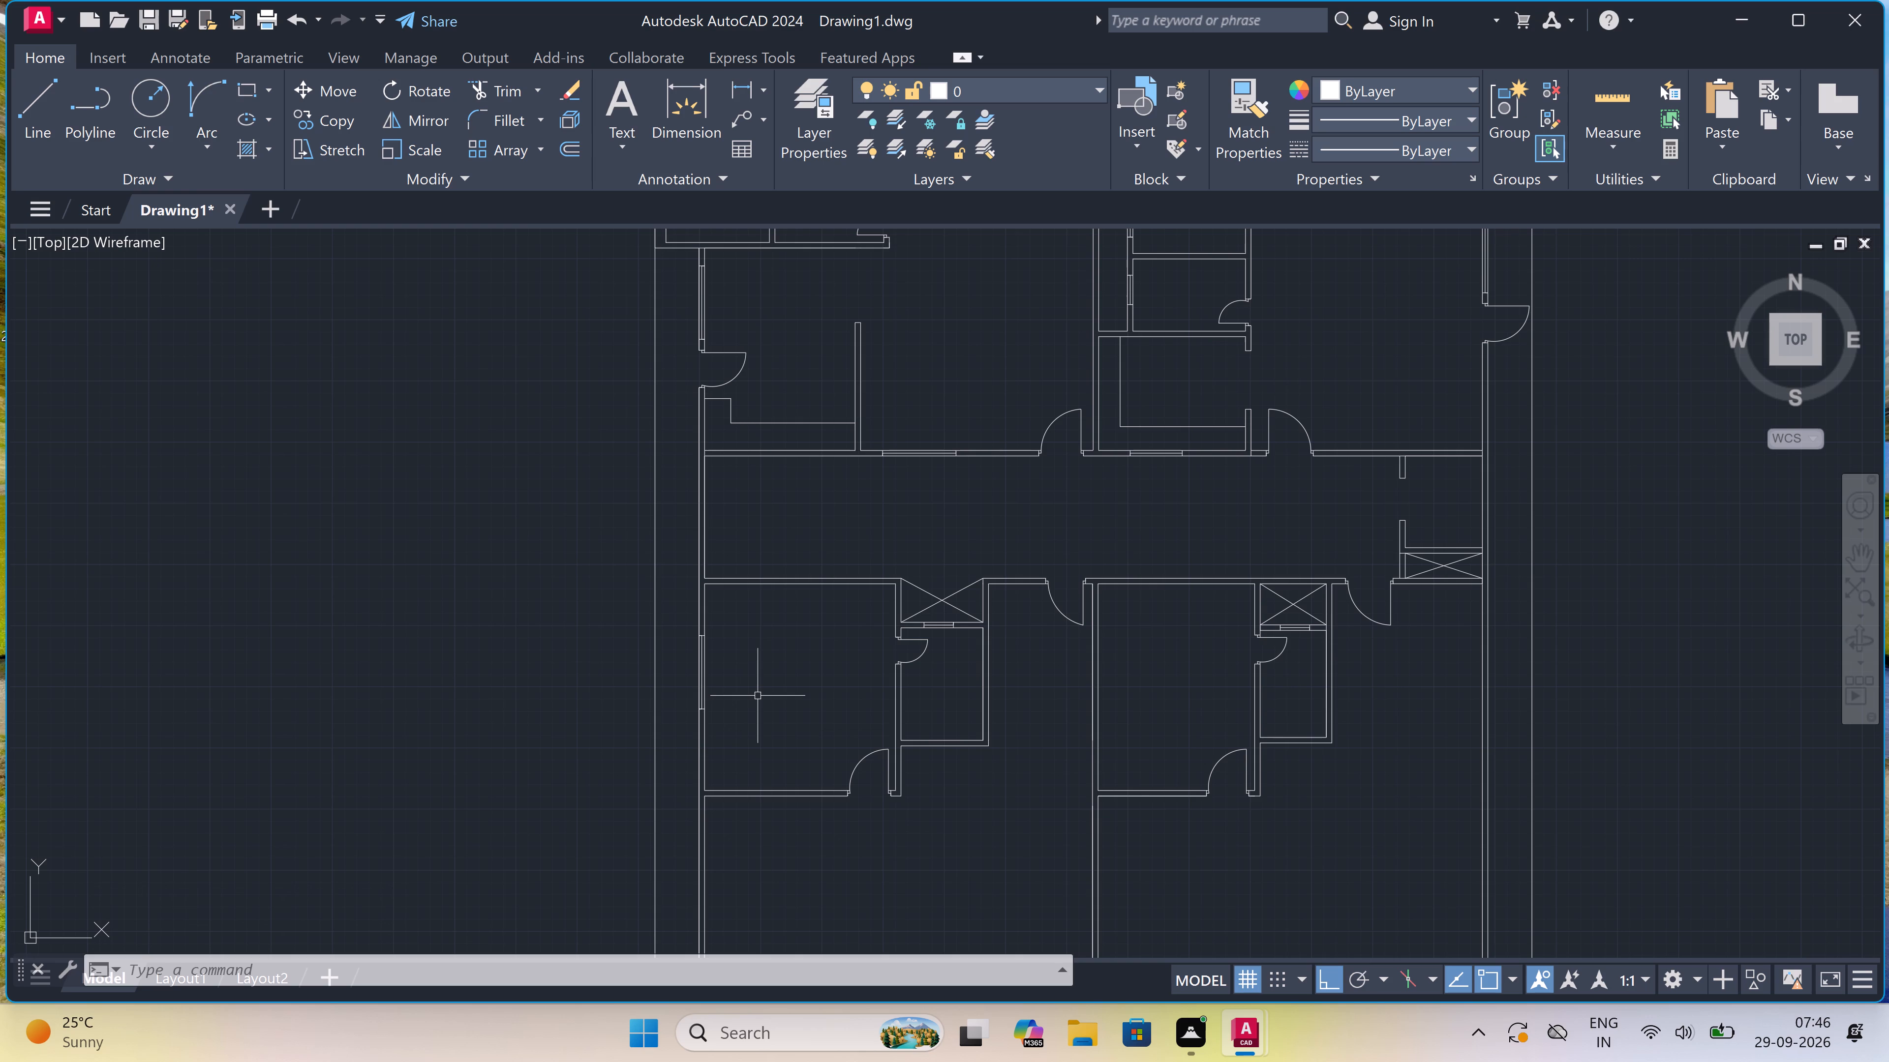
pyautogui.scroll(-1, 758, 696)
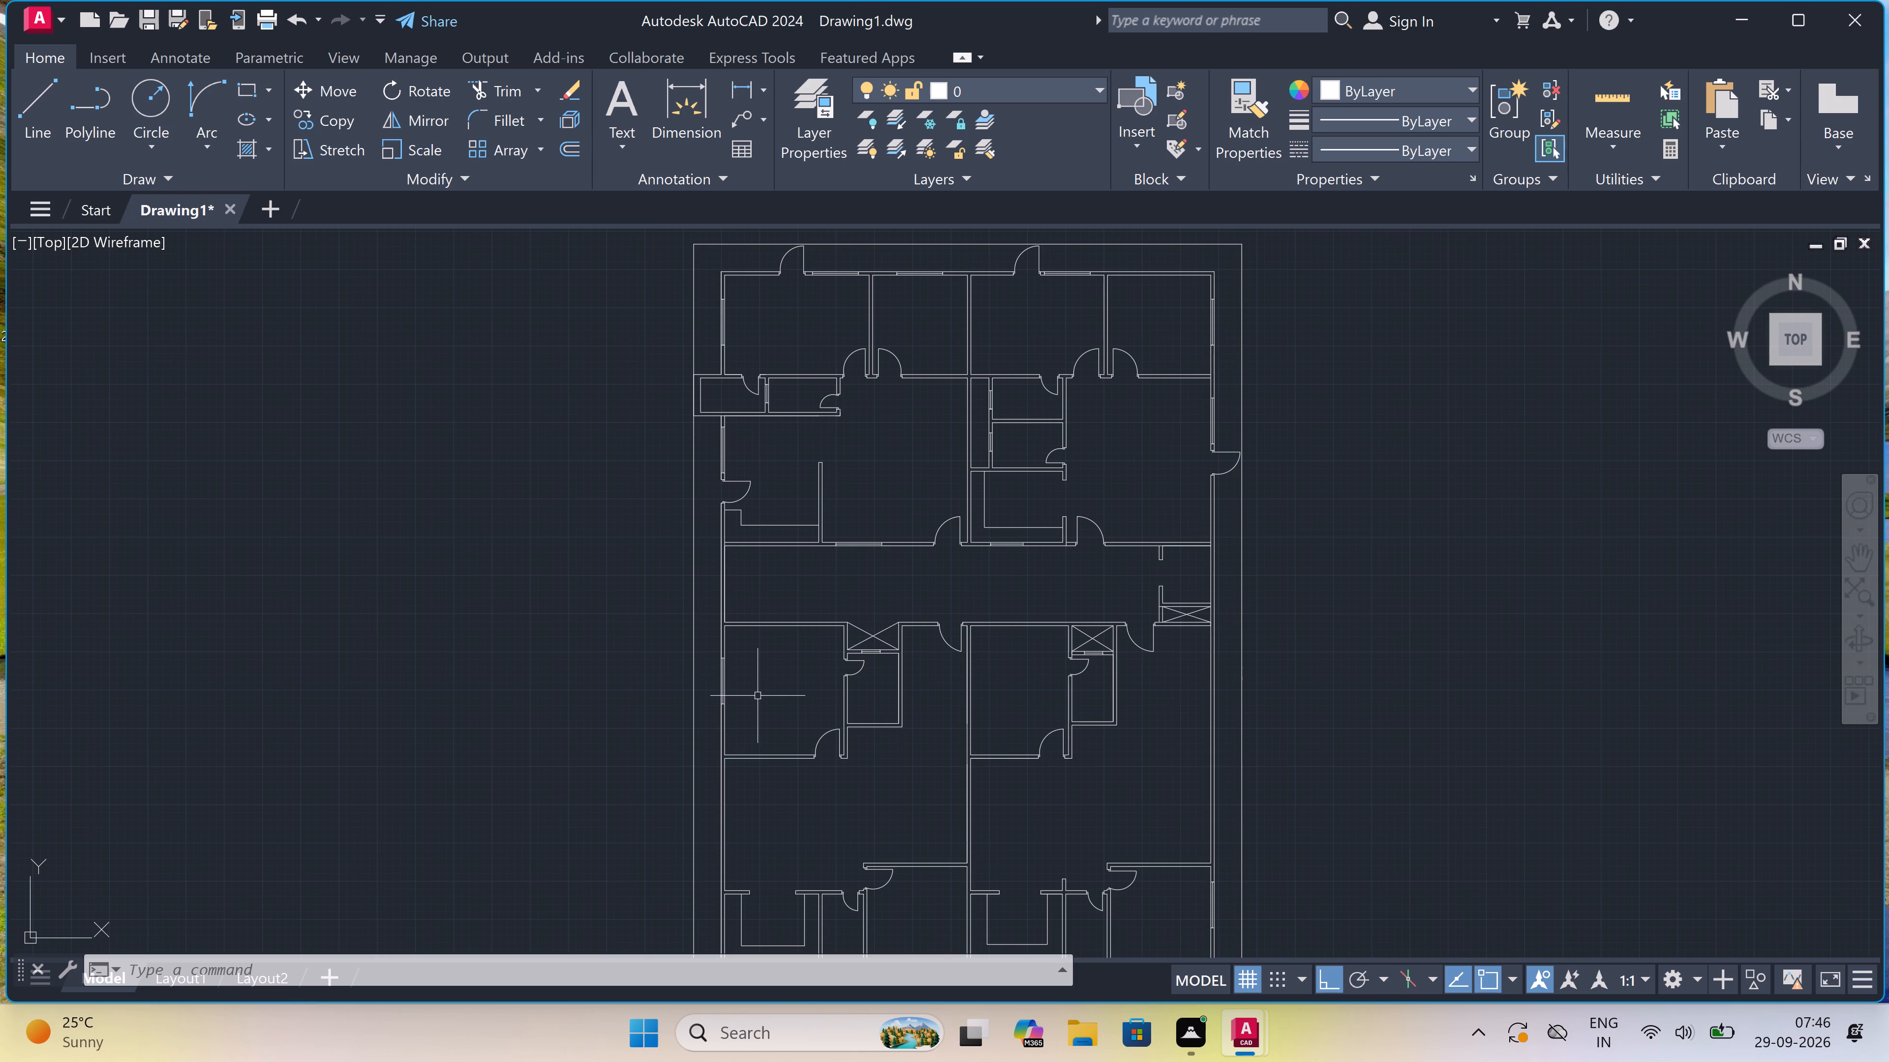
pyautogui.scroll(-1, 758, 696)
pyautogui.scroll(2, 758, 696)
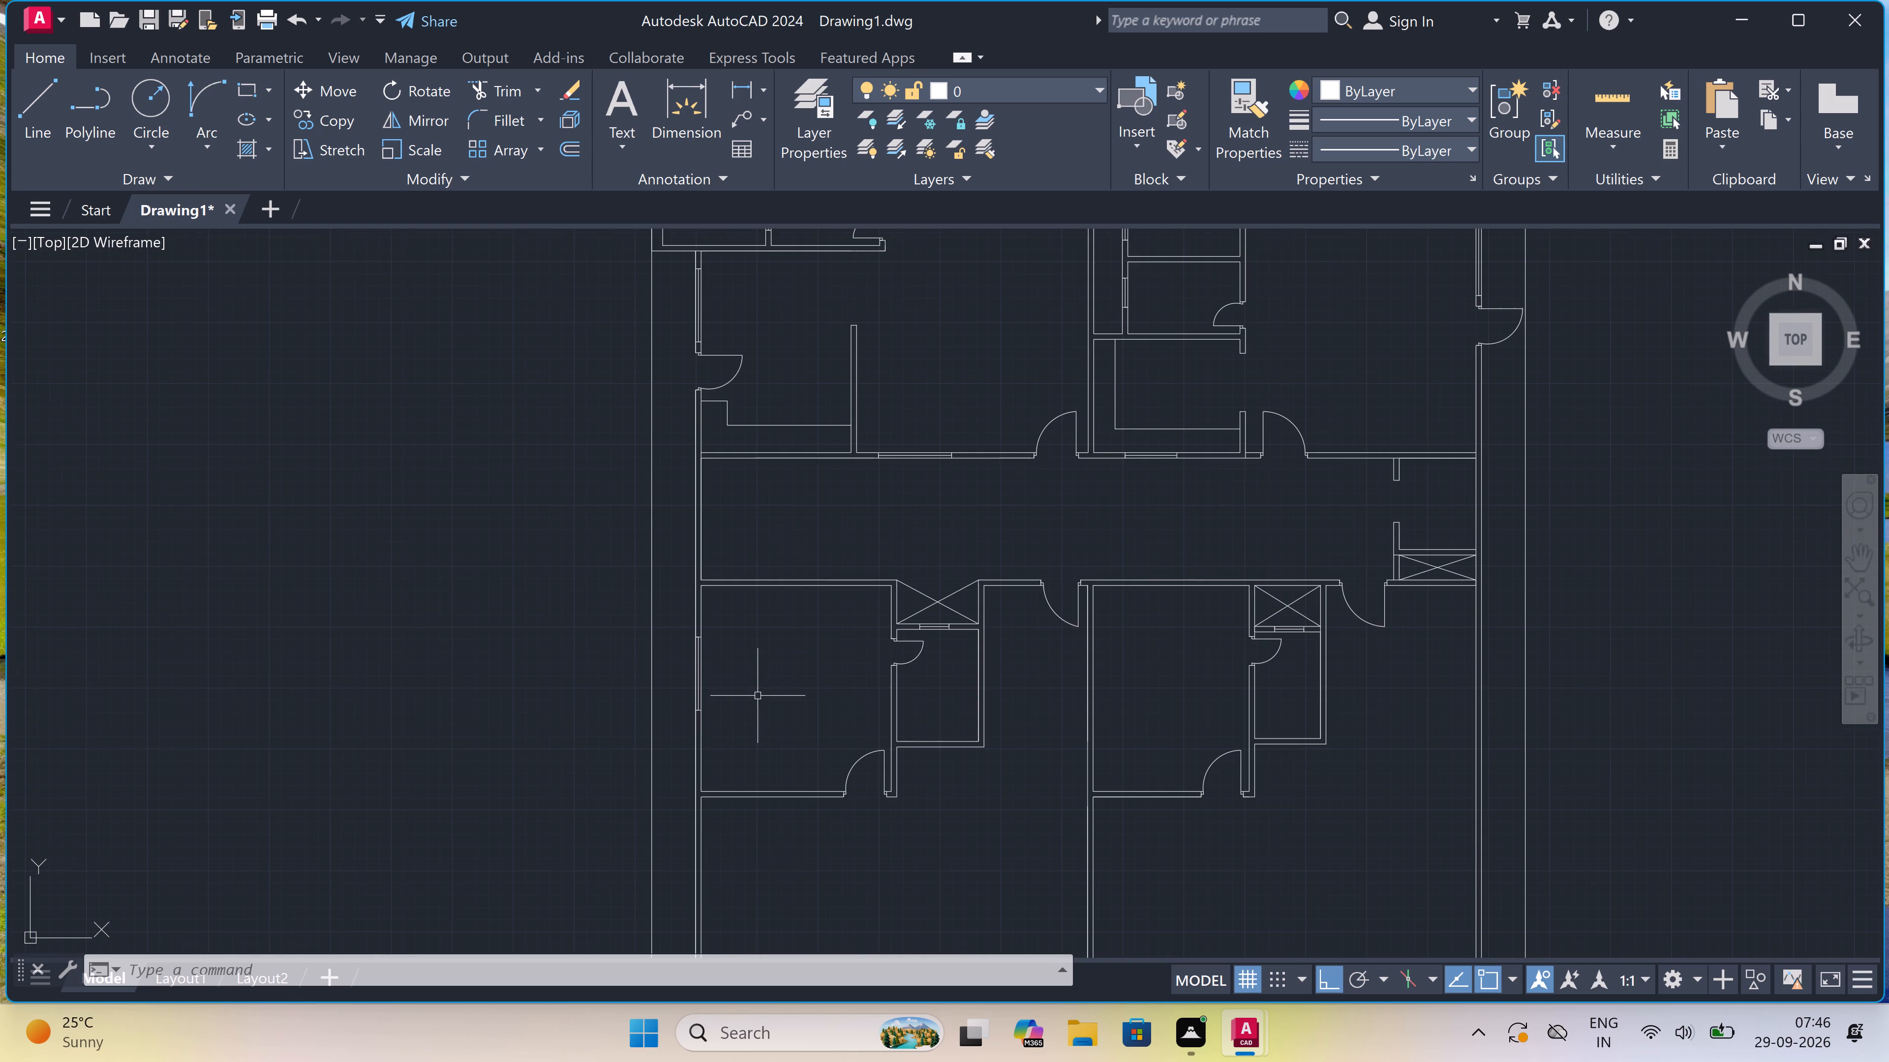
pyautogui.scroll(3, 687, 734)
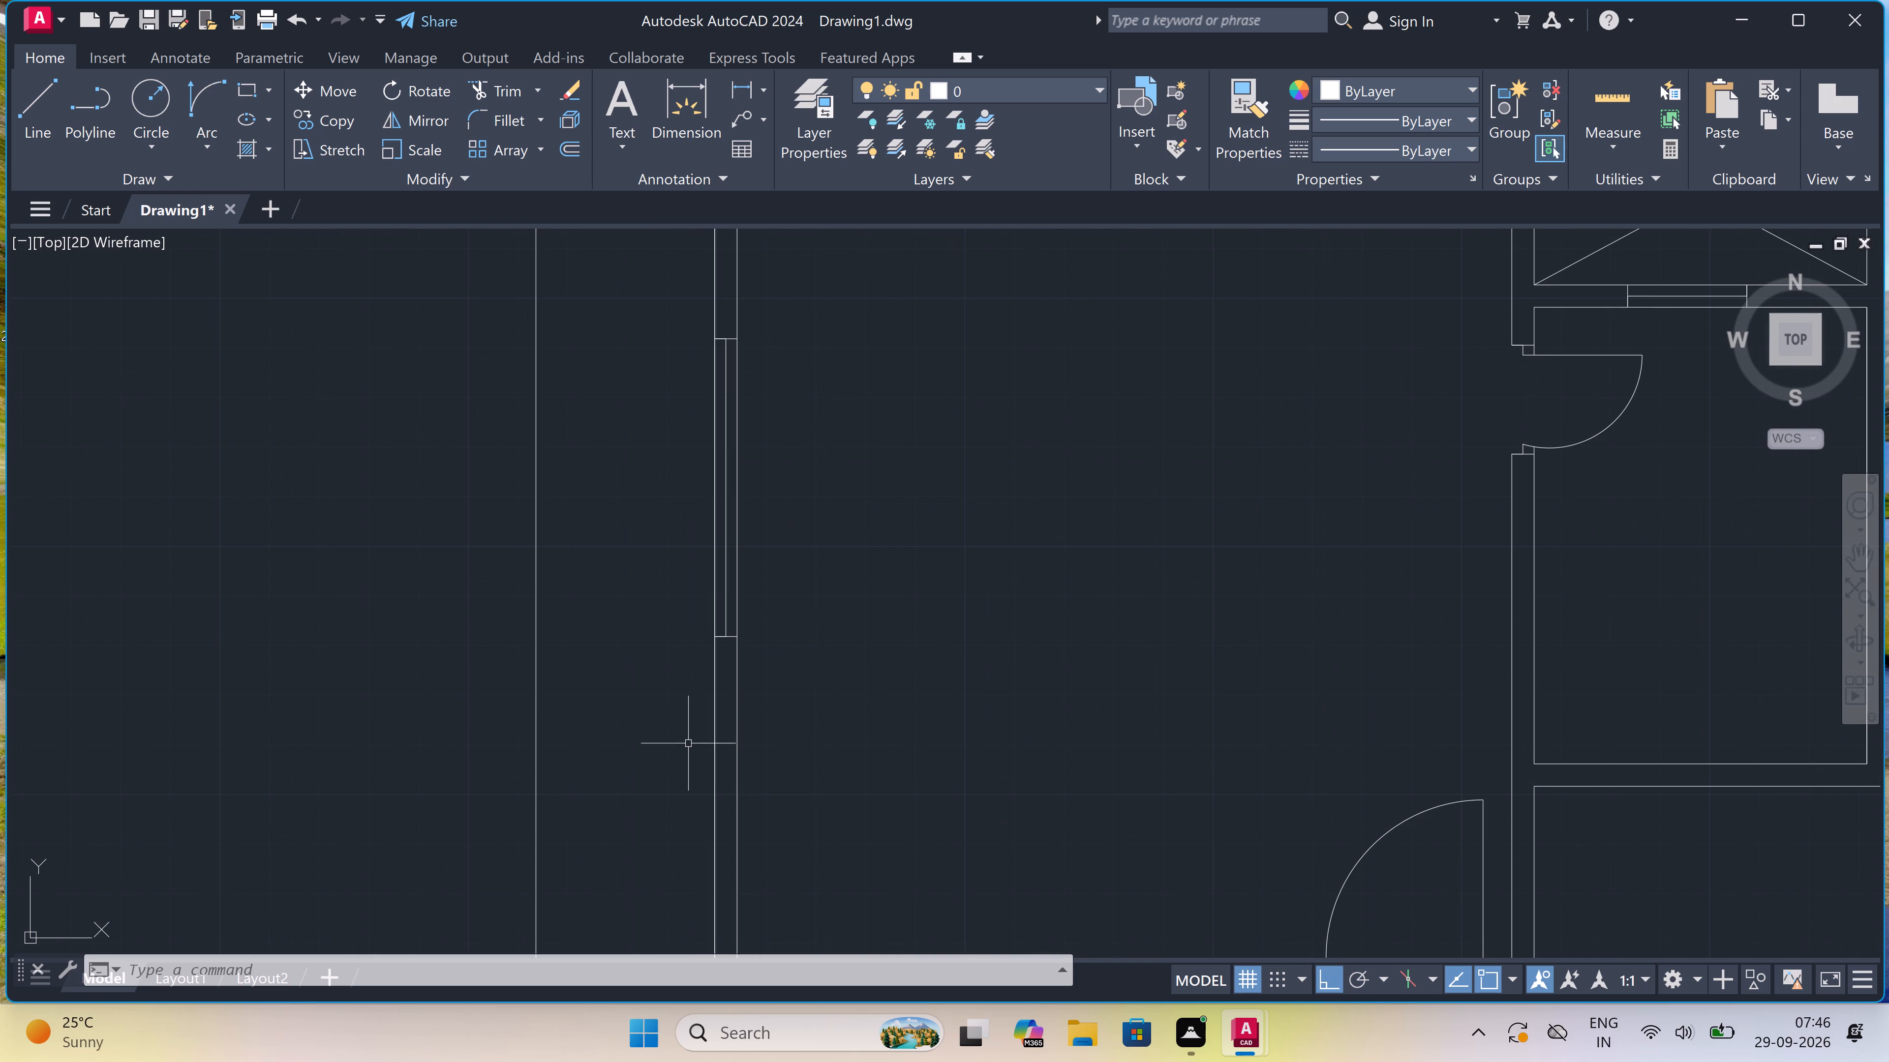
pyautogui.scroll(-1, 688, 743)
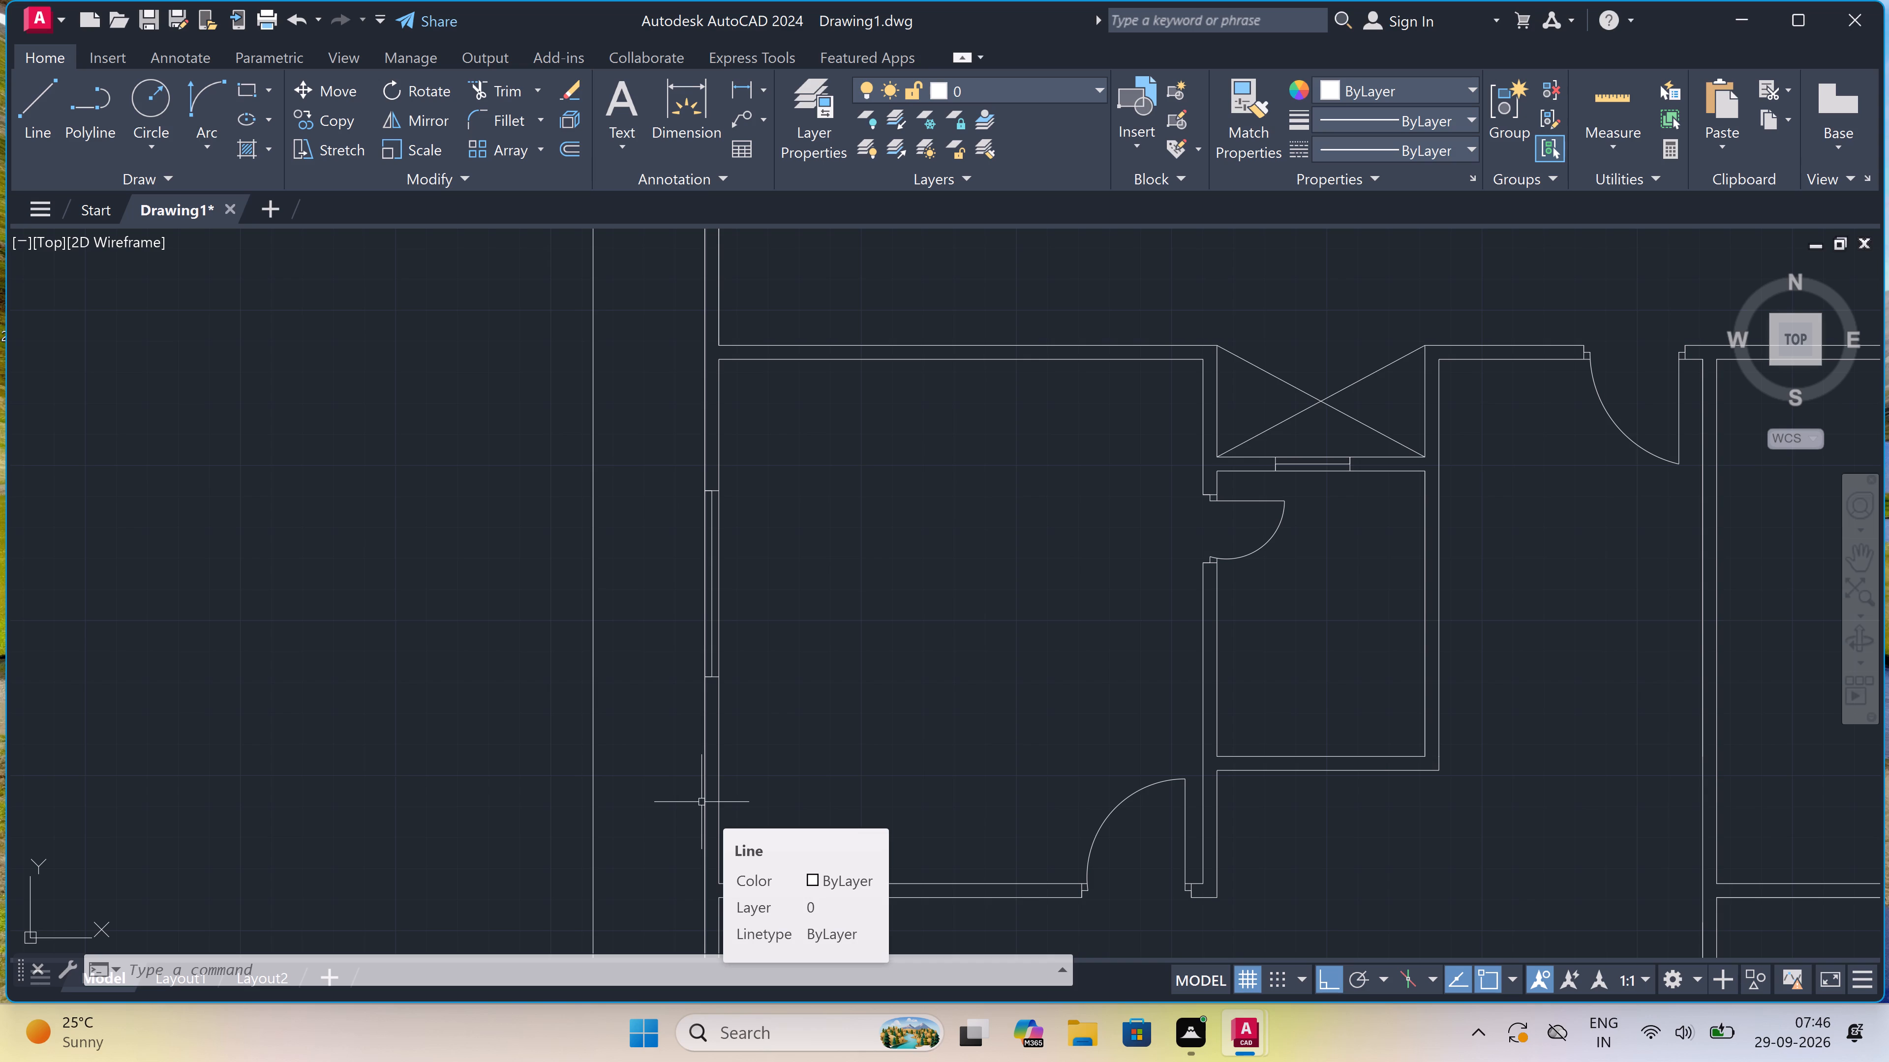
# Draw the lower jamb of a door below the 5' window in the left exterior wall, with a 2" stop and a 3' leaf extending outward.
pyautogui.scroll(1, 713, 842)
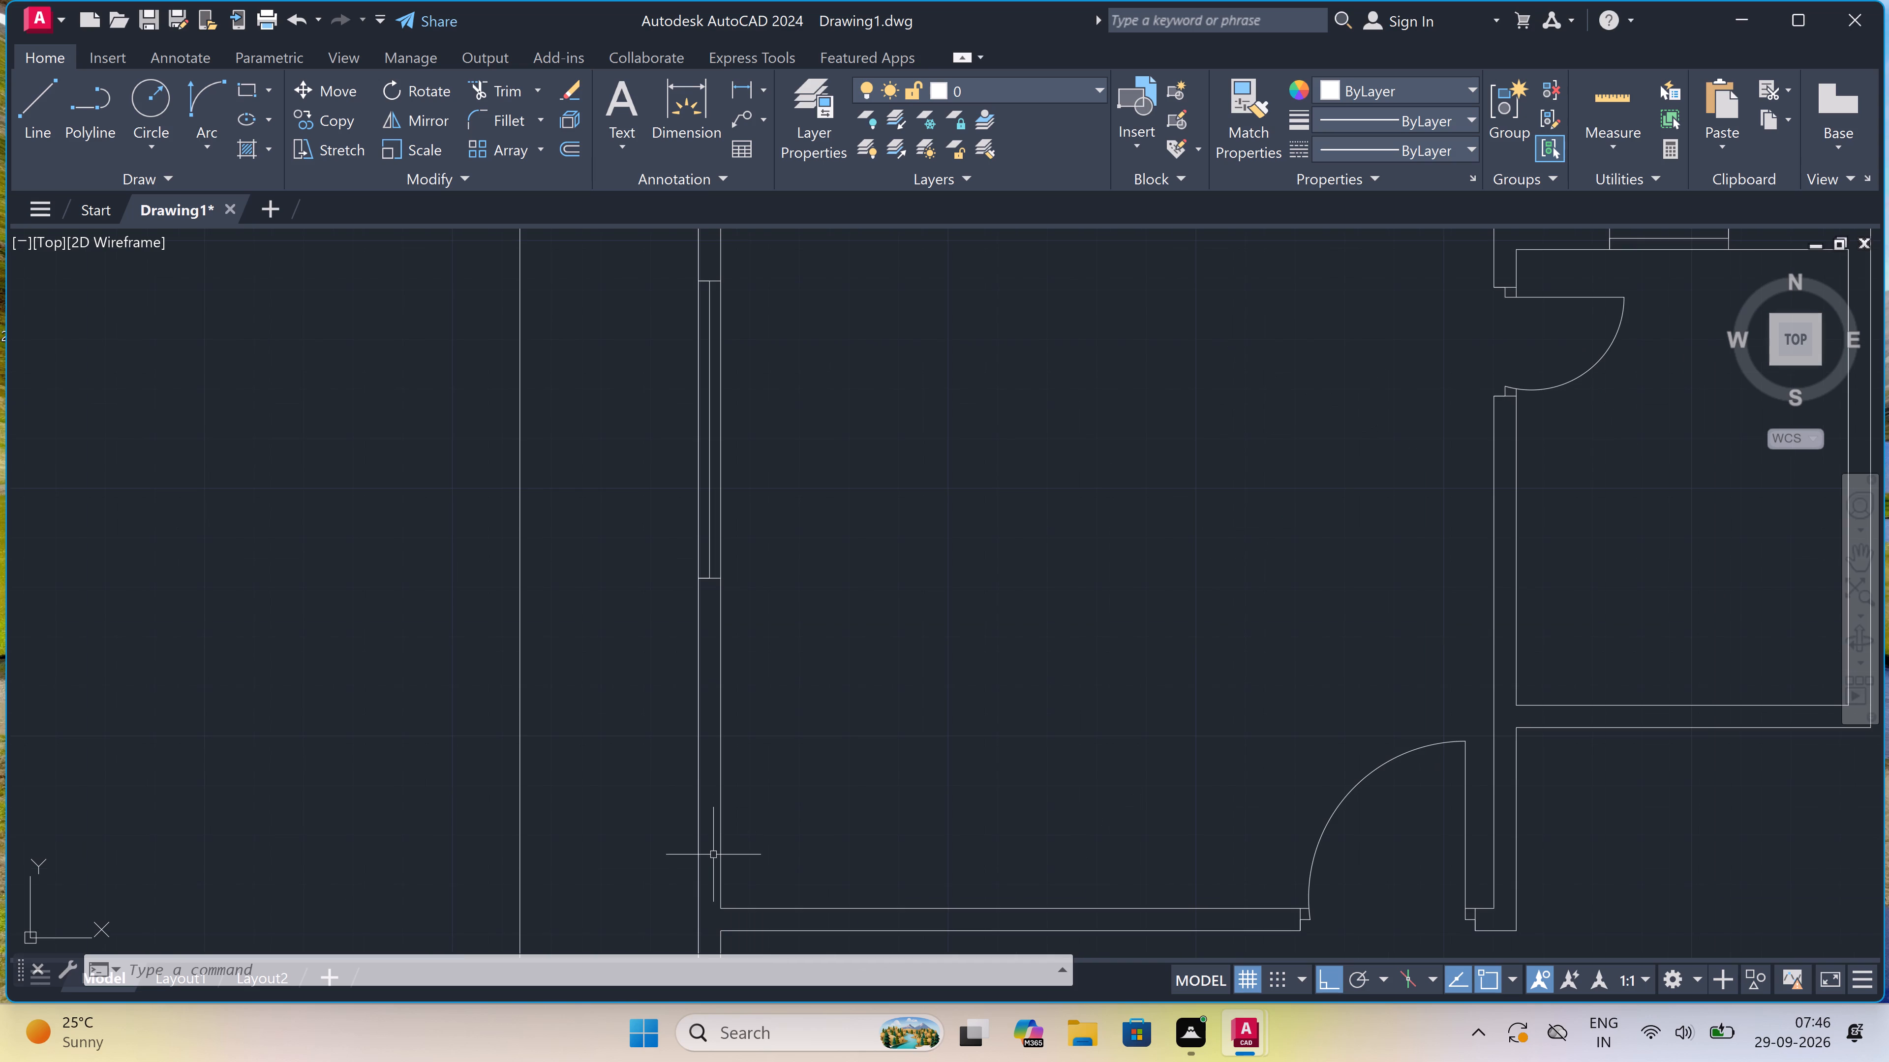
pyautogui.press('space')
pyautogui.click(718, 869)
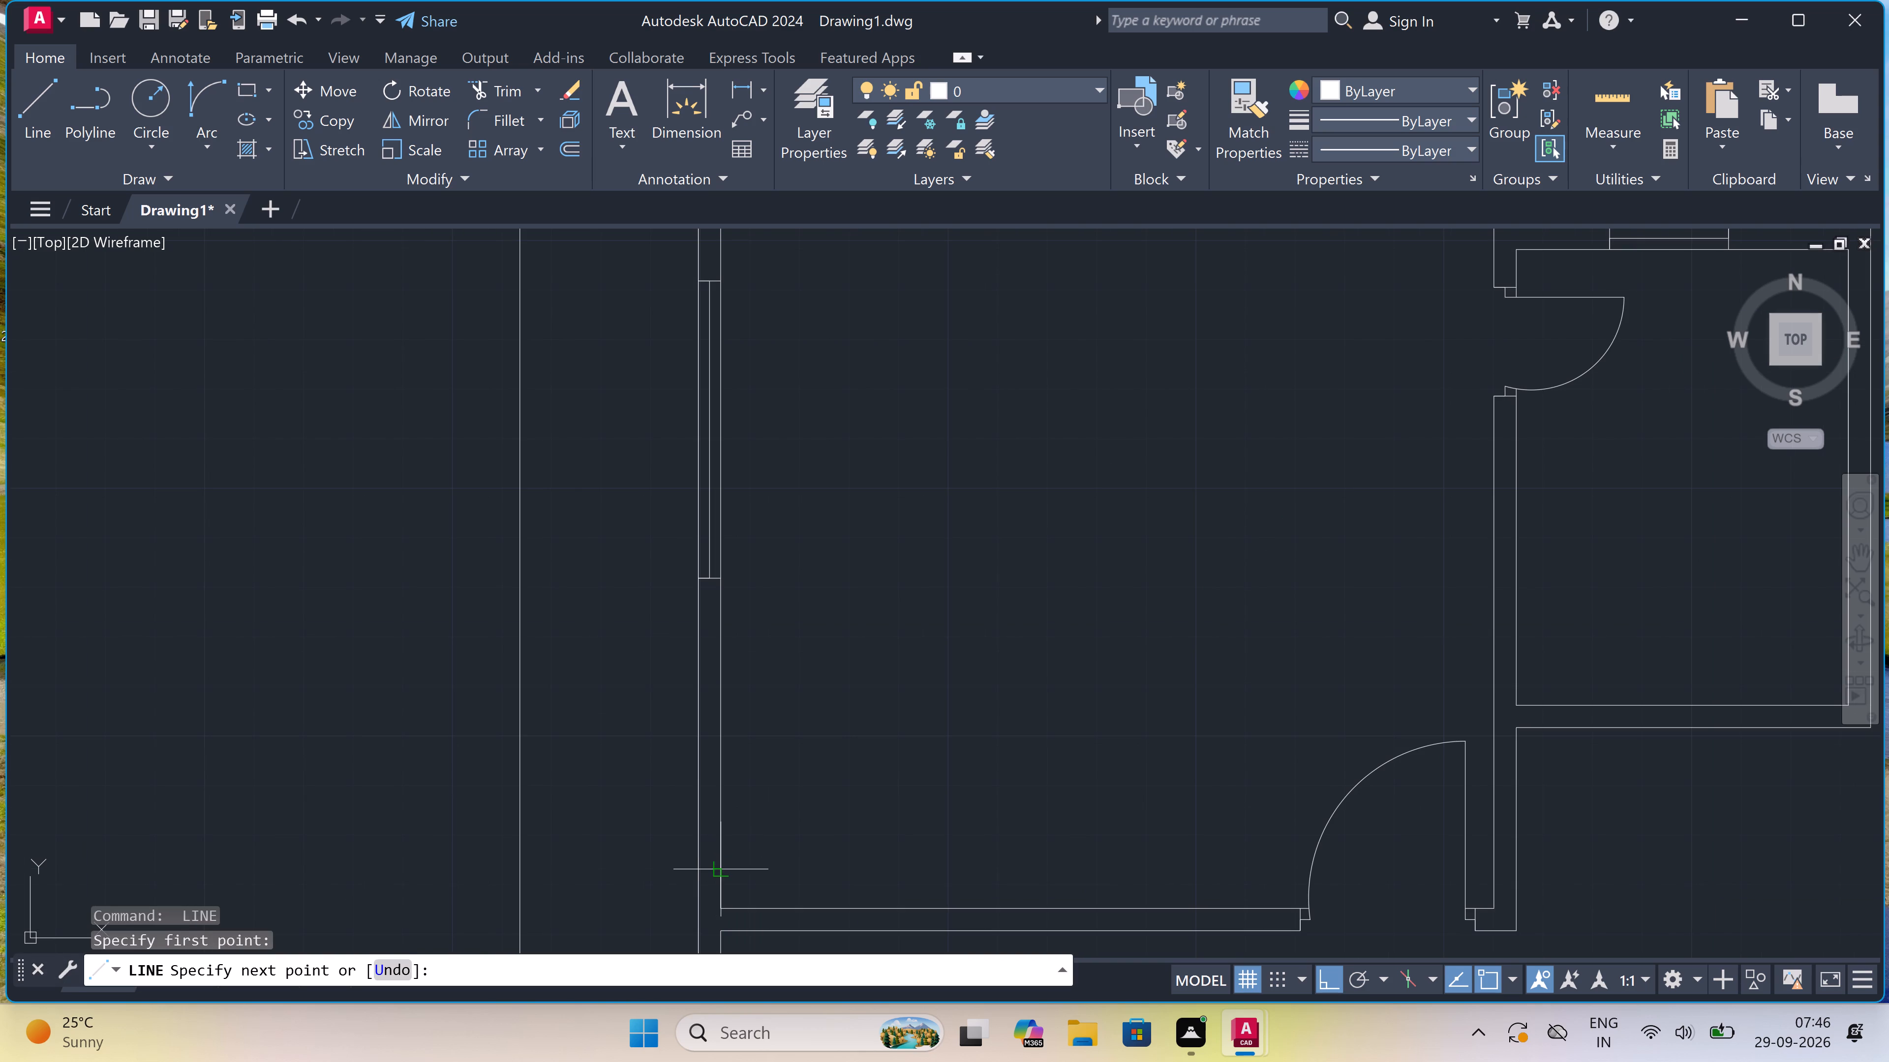
pyautogui.click(703, 865)
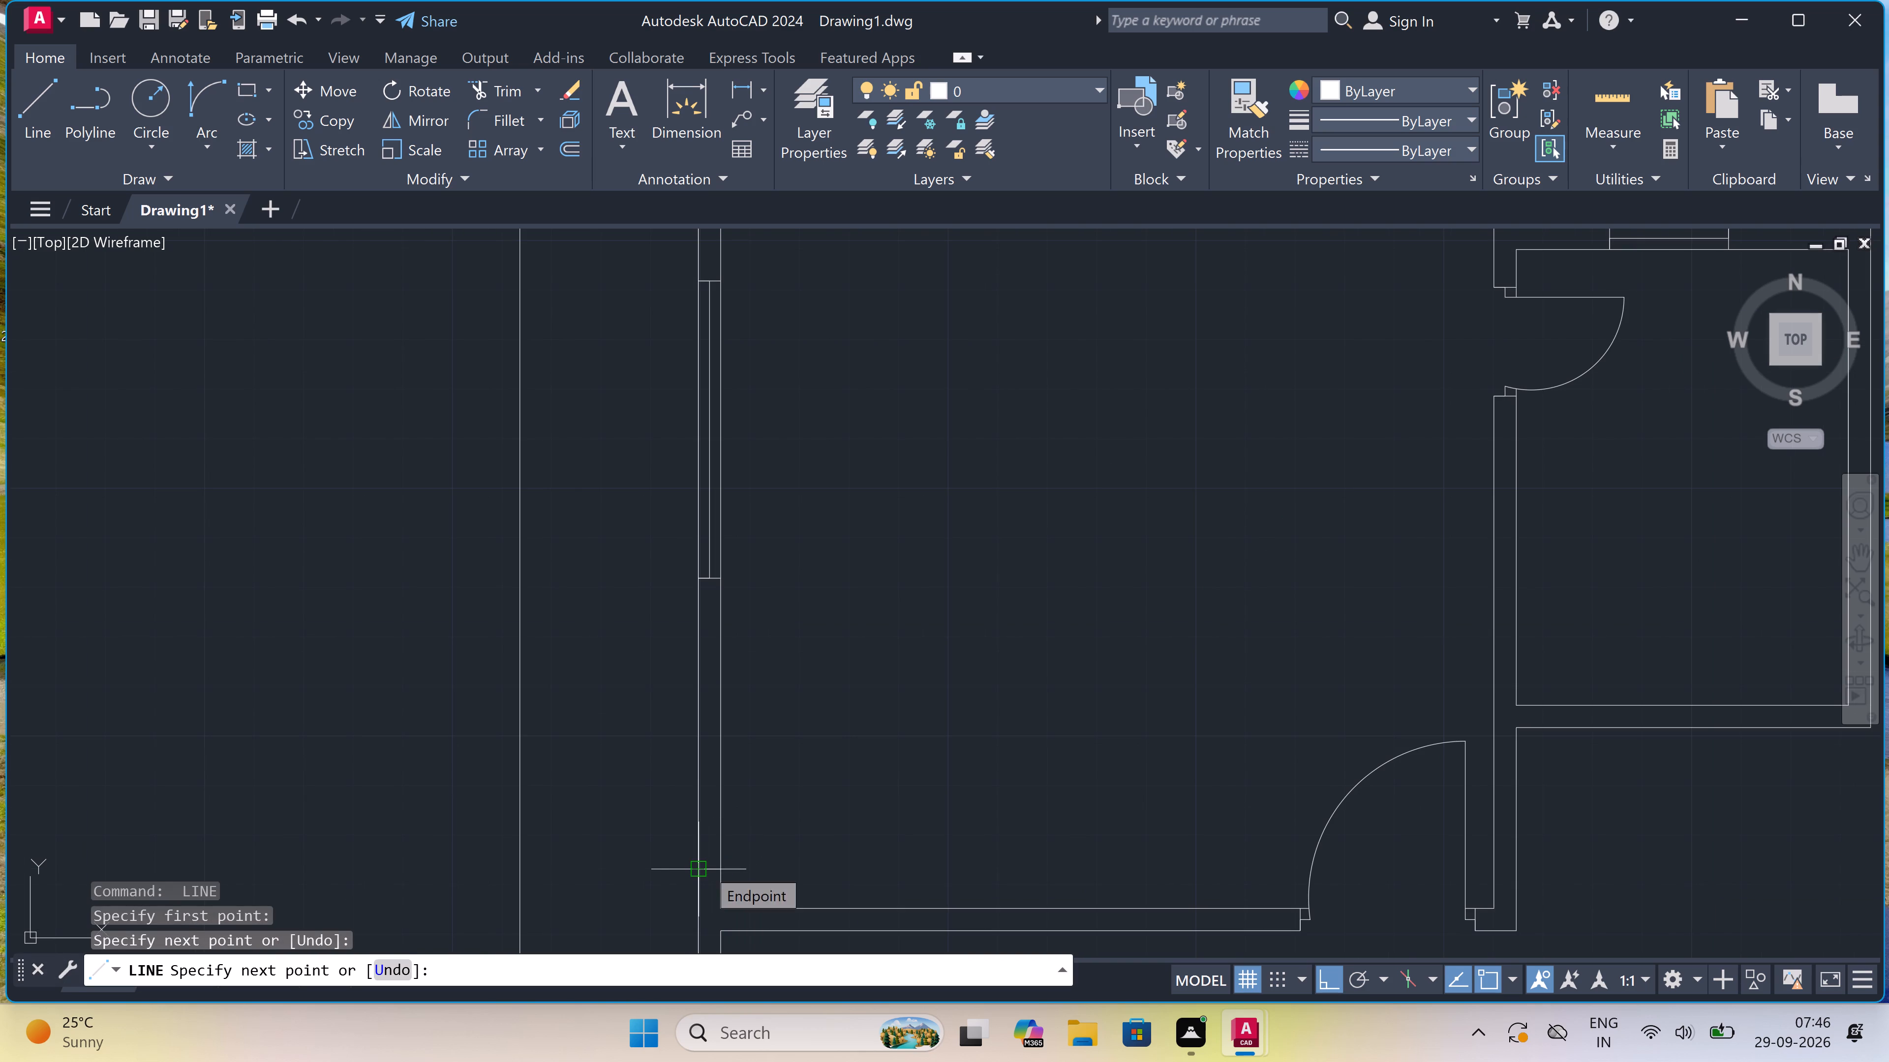
pyautogui.scroll(1, 705, 867)
pyautogui.click(705, 868)
pyautogui.write('2"')
pyautogui.press('space')
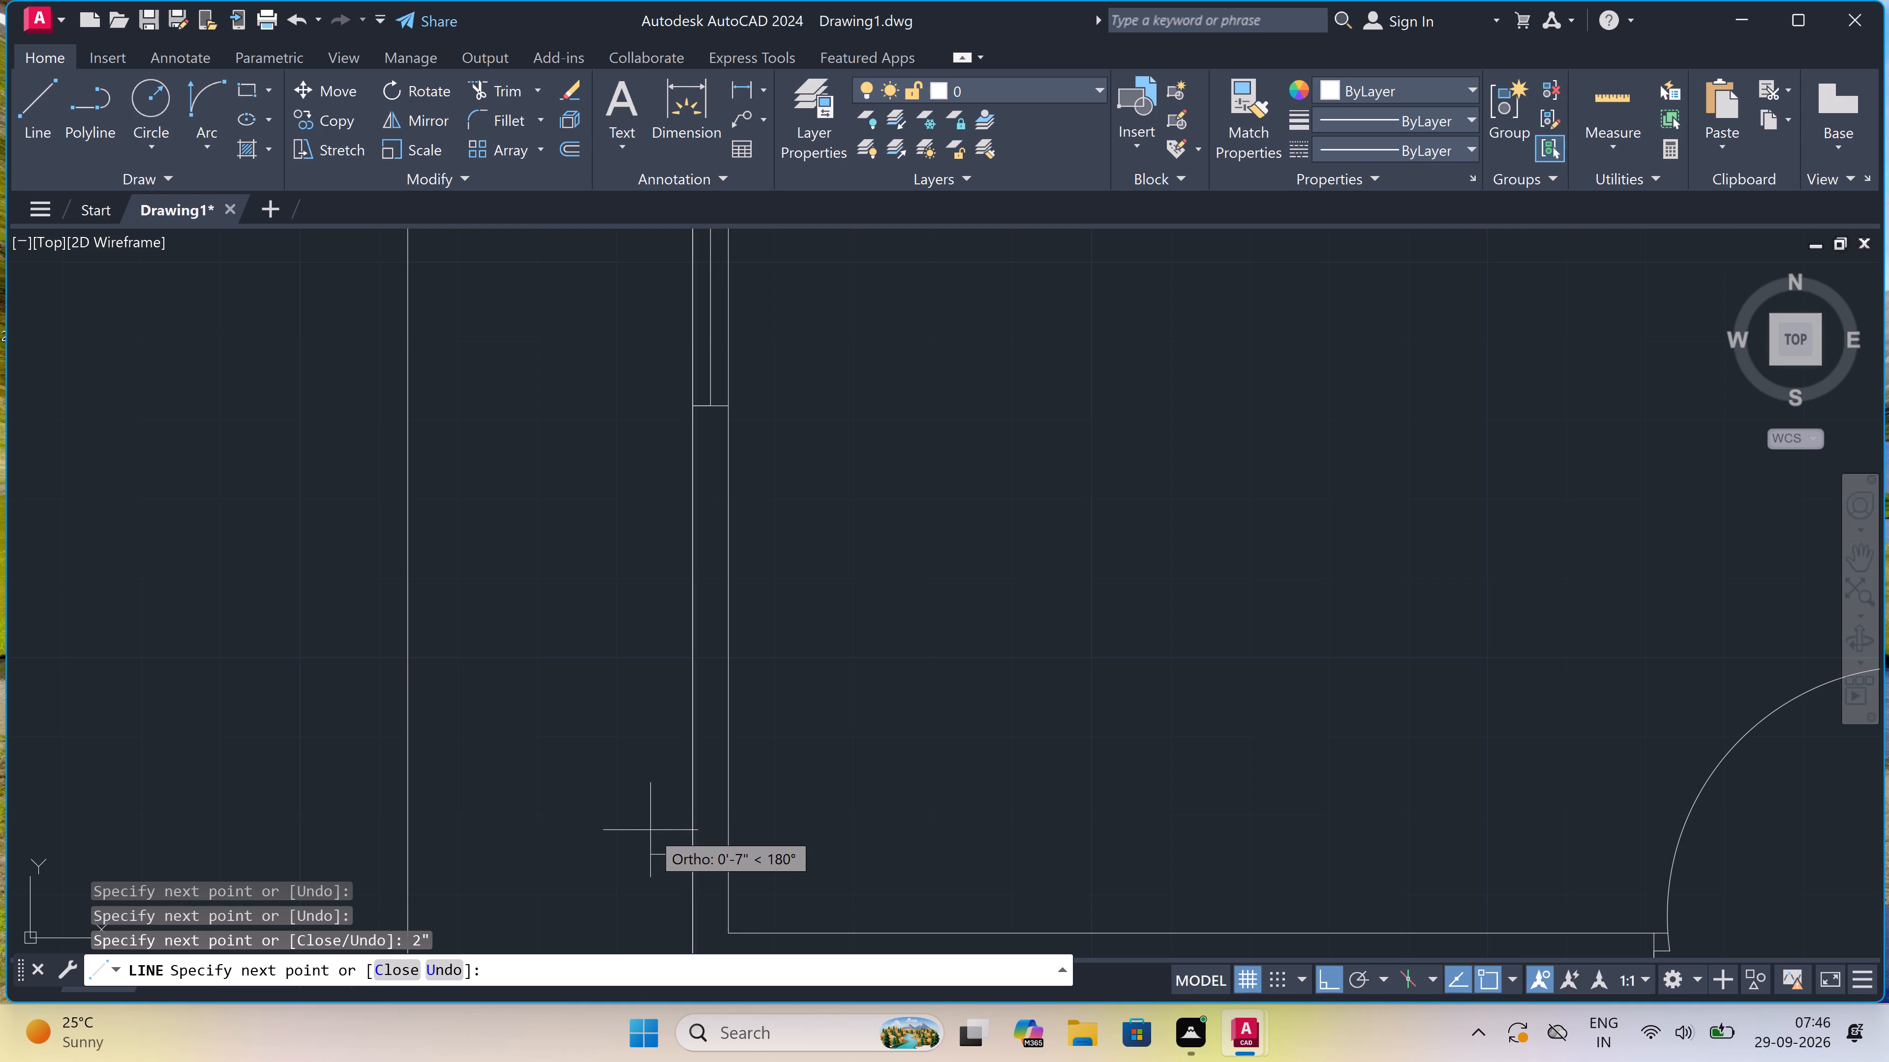
pyautogui.write("3'")
pyautogui.press('space')
pyautogui.press('Escape')
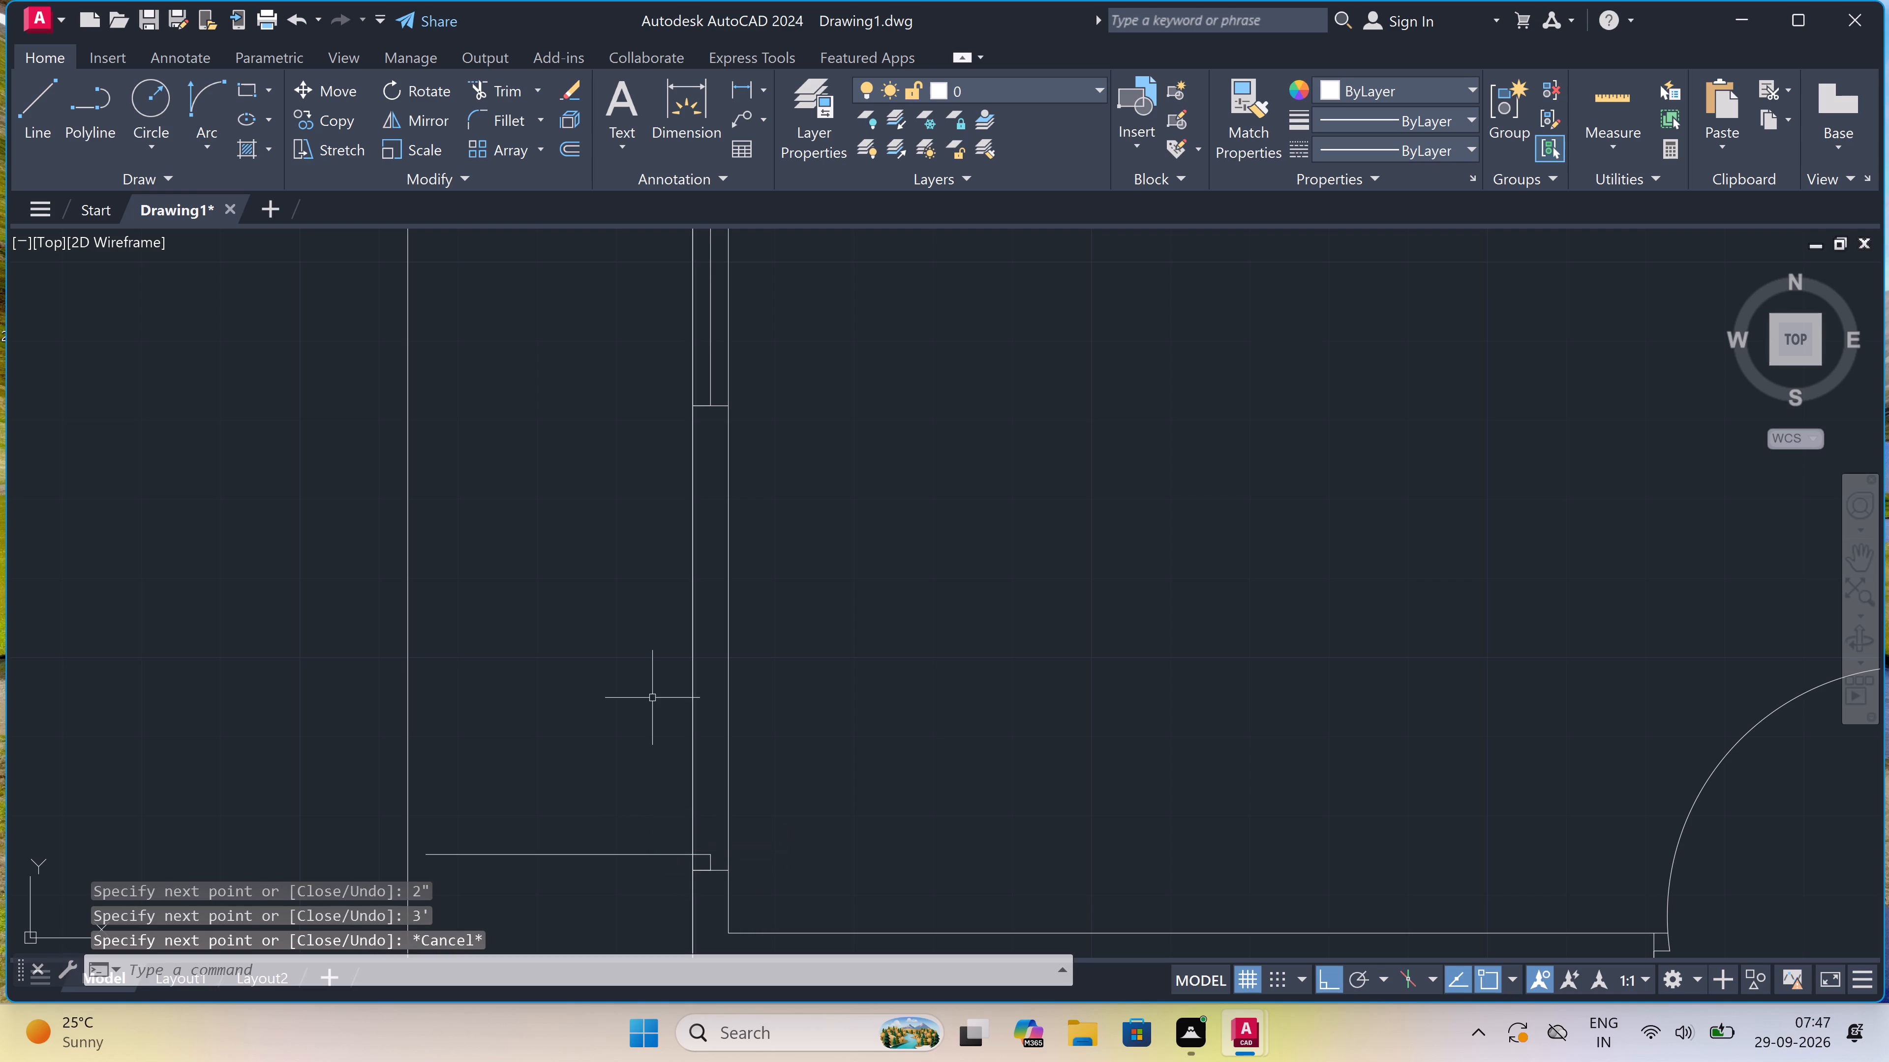
# Draw the door's upper jamb line across the left exterior wall, with a 2" stop line from its midpoint toward the opening.
pyautogui.press('space')
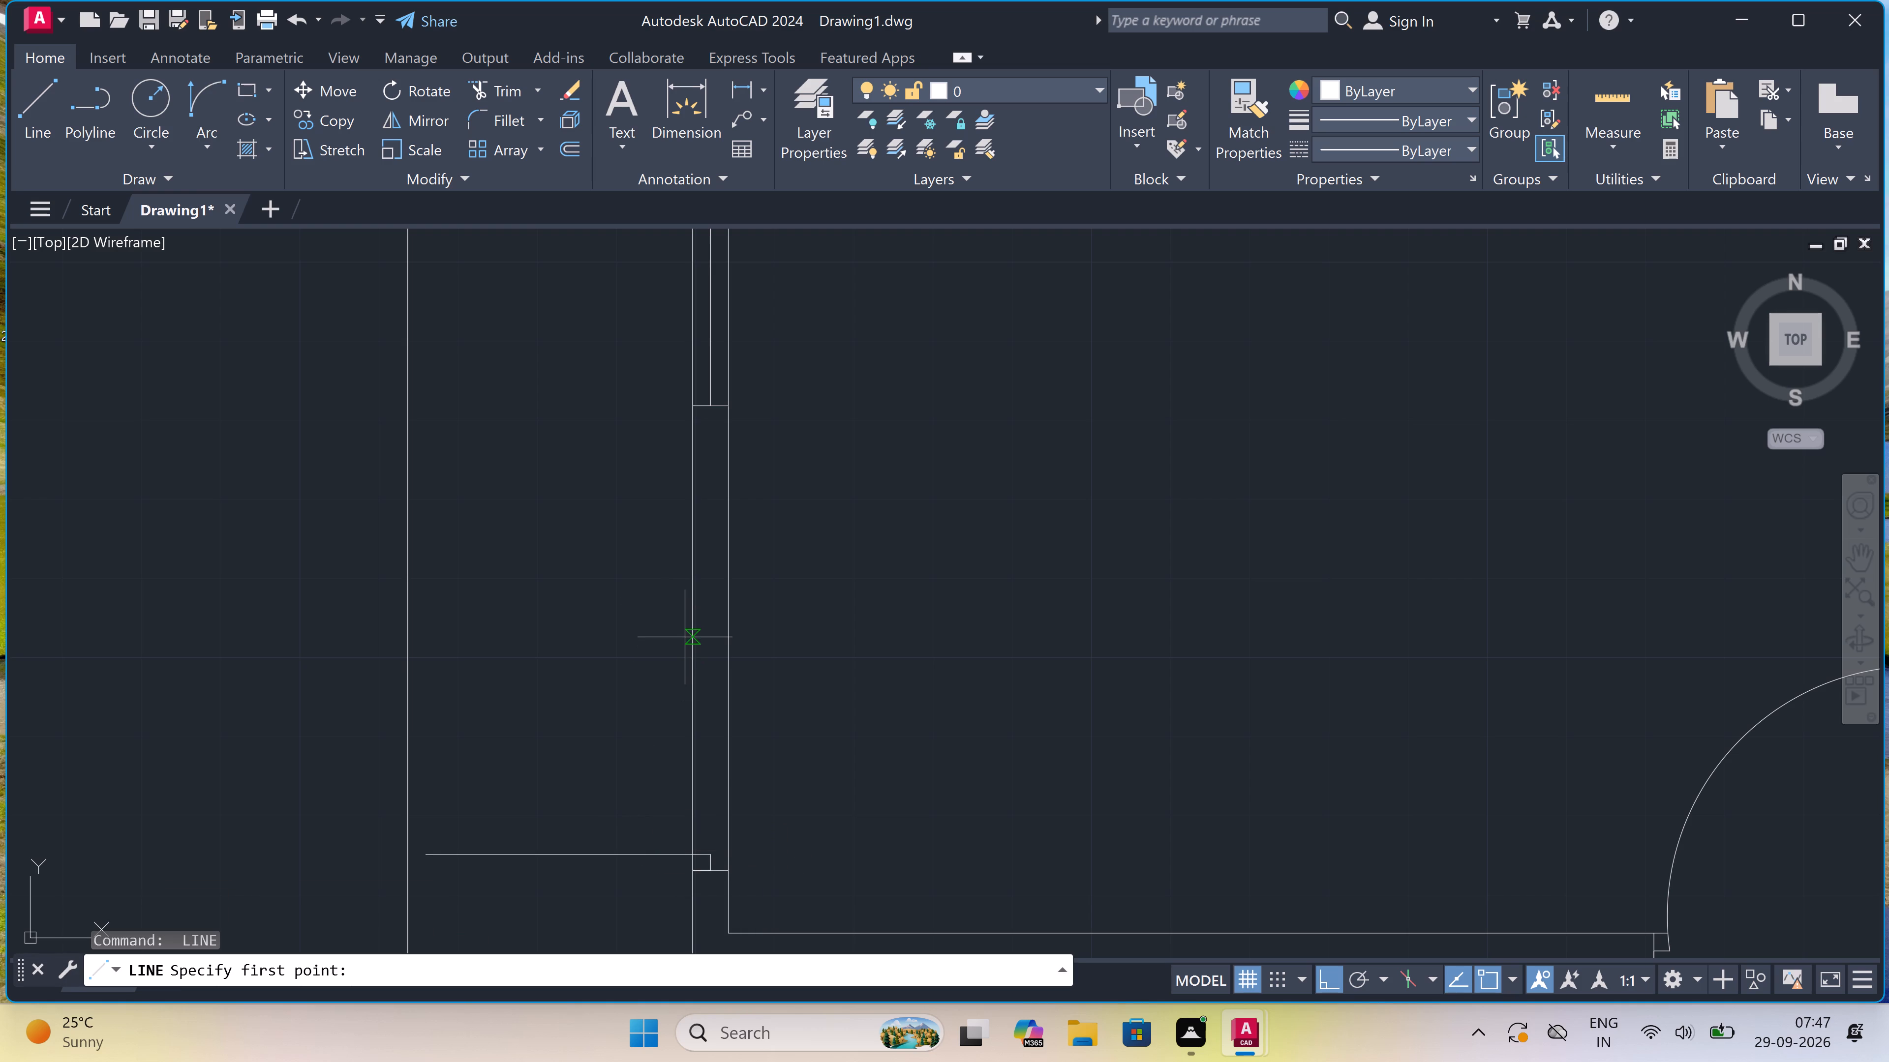
pyautogui.click(689, 624)
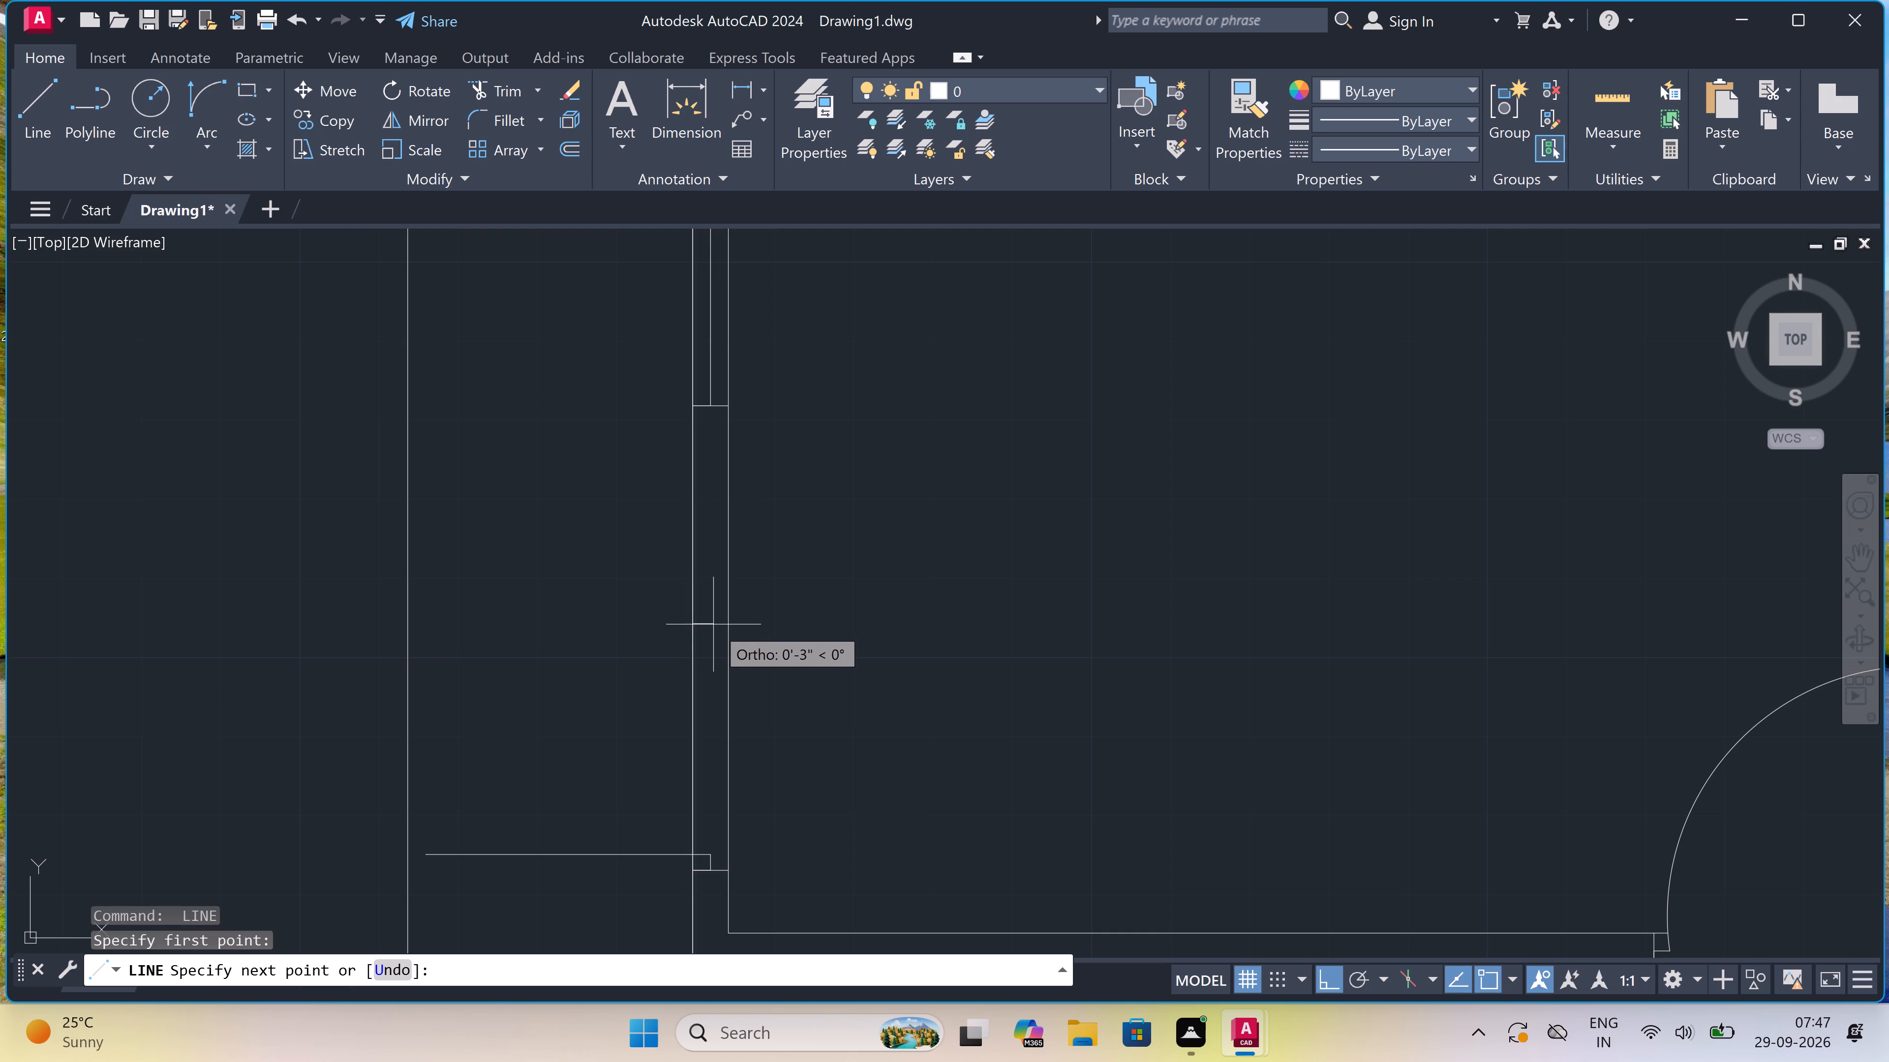
pyautogui.click(725, 625)
pyautogui.click(718, 623)
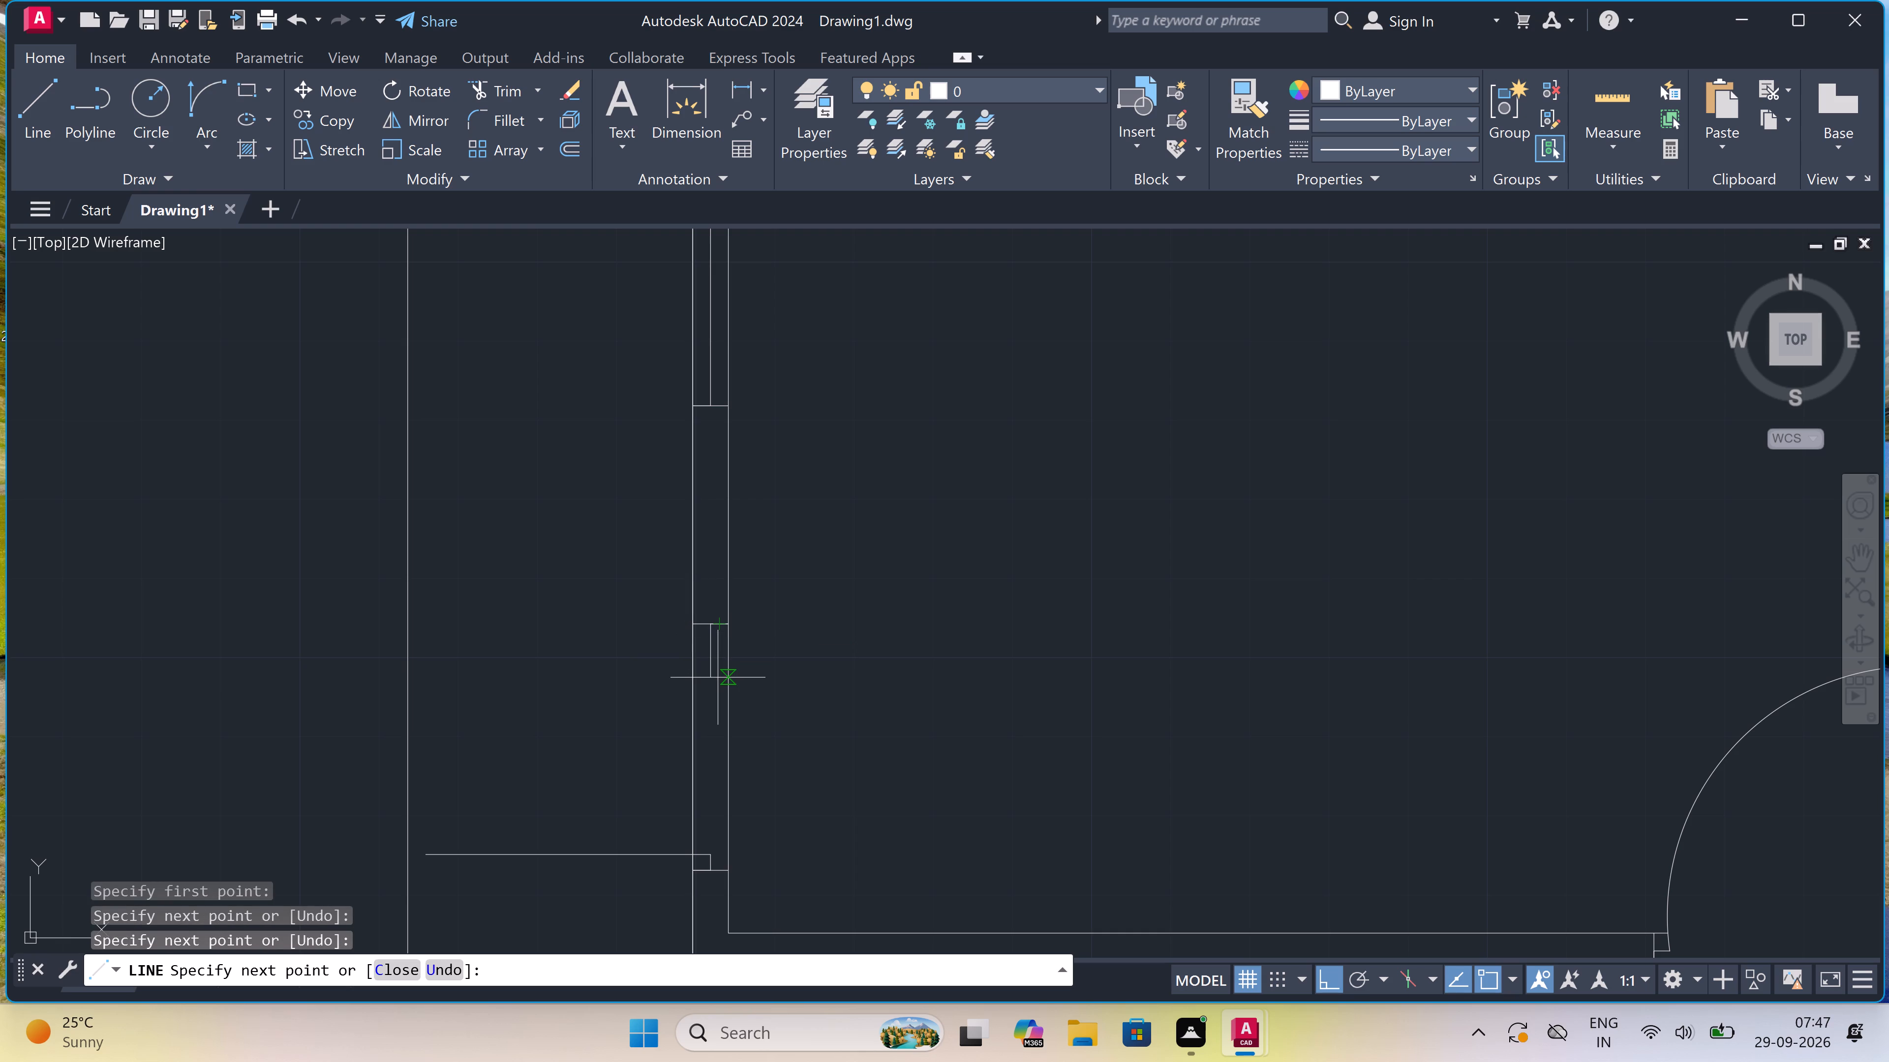
pyautogui.write('2"')
pyautogui.press('space')
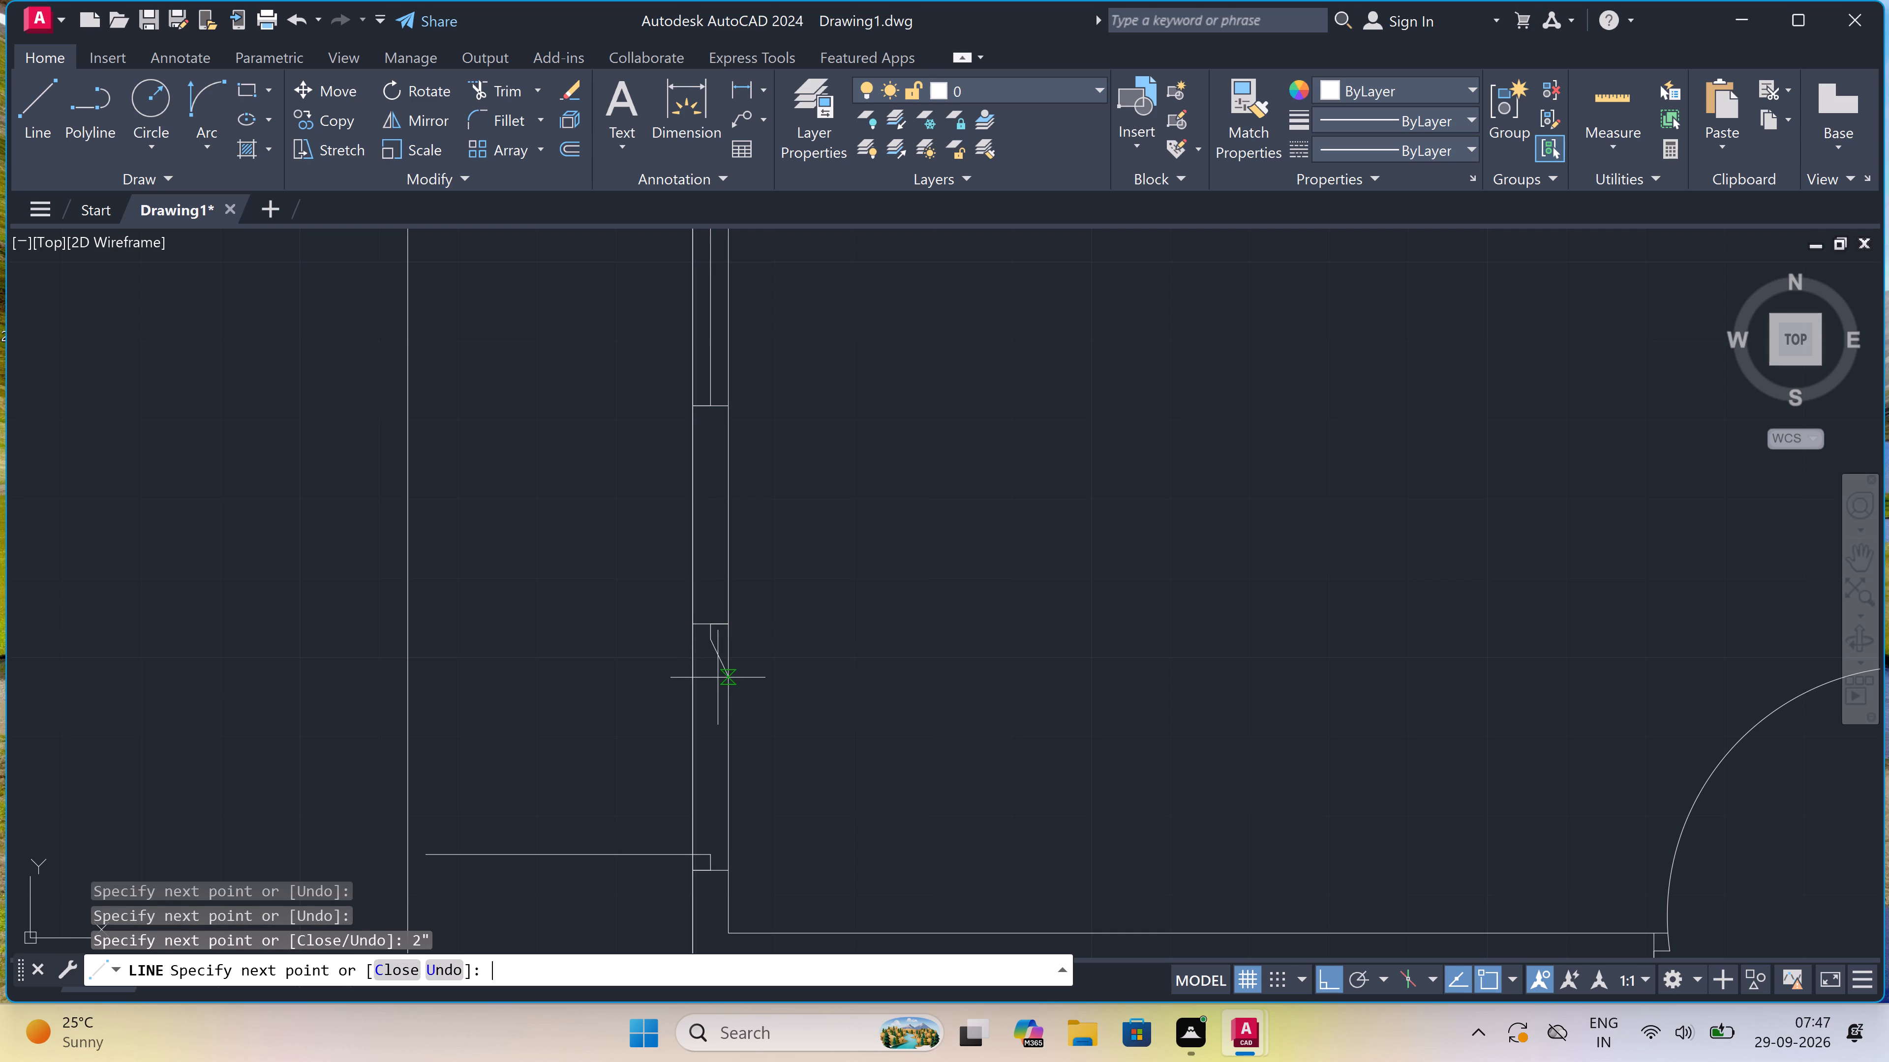
pyautogui.press('Escape')
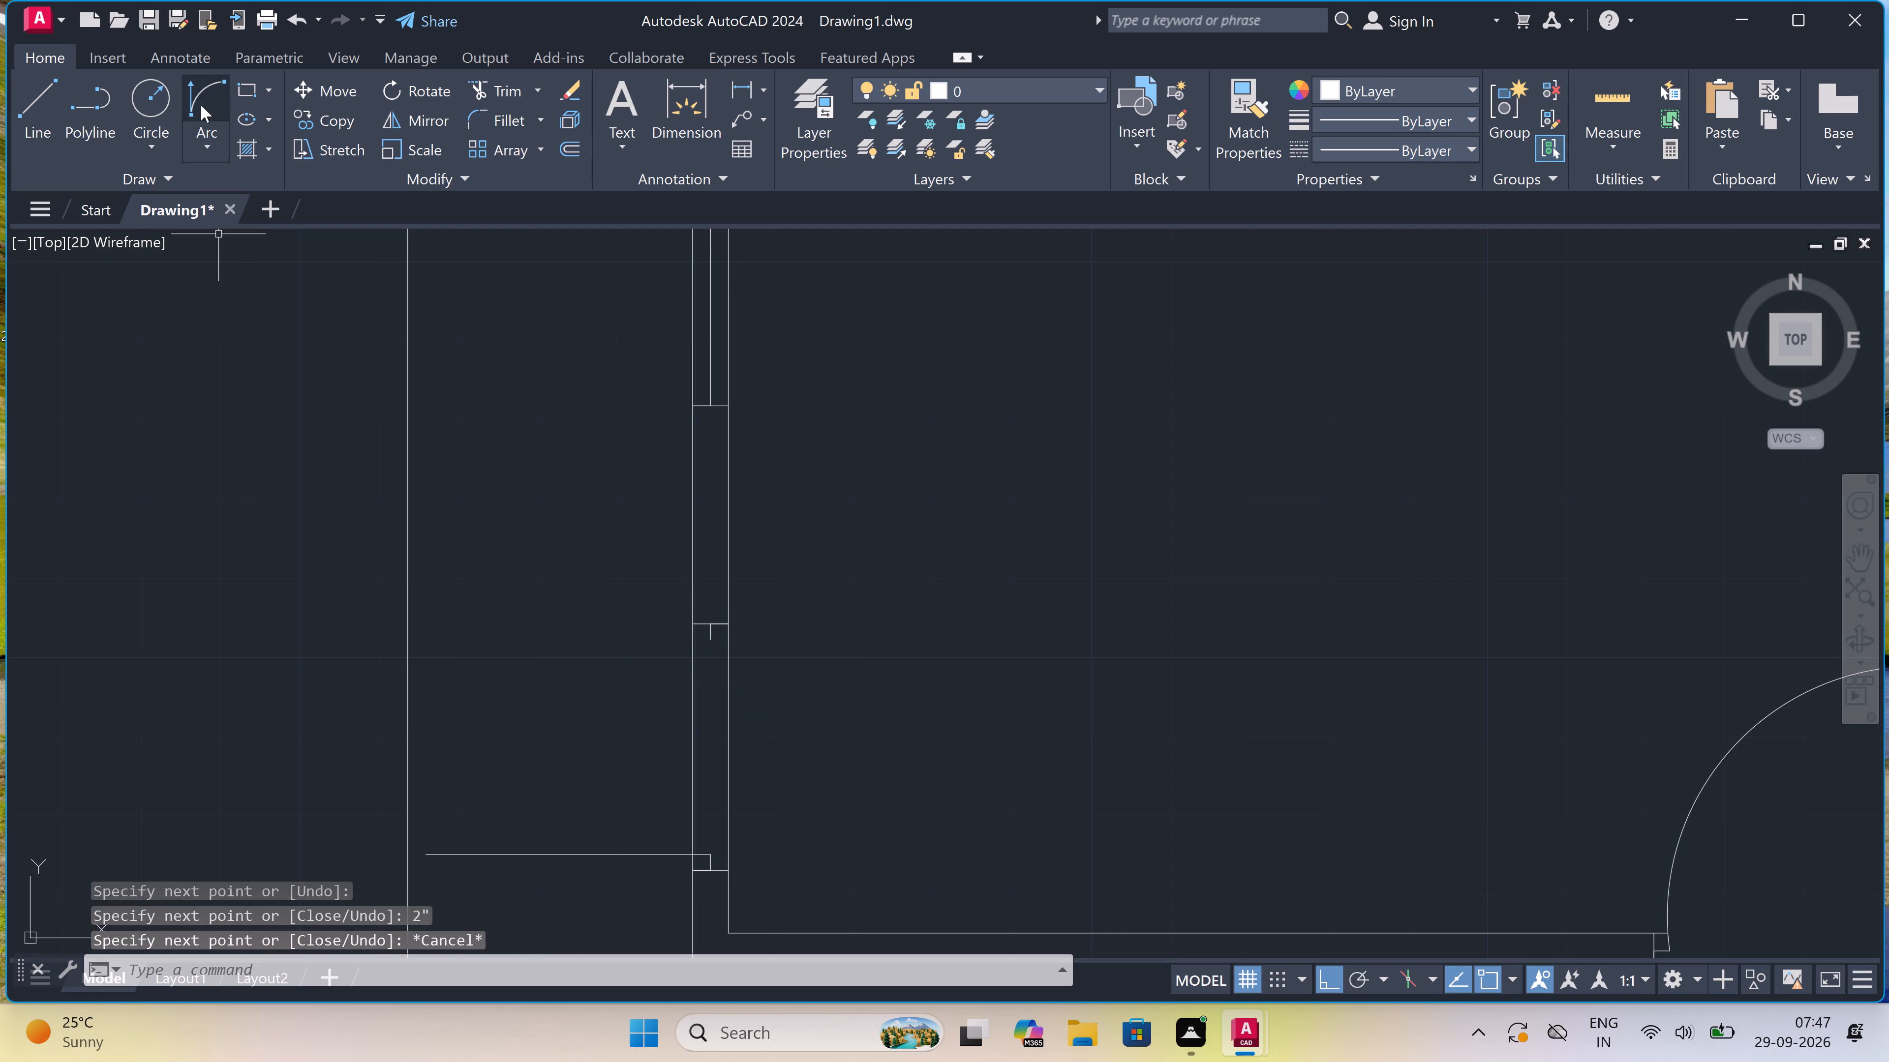
# Draw the door's swing arc from the outer end of the 3' leaf to the end of the upper jamb stop.
pyautogui.click(203, 103)
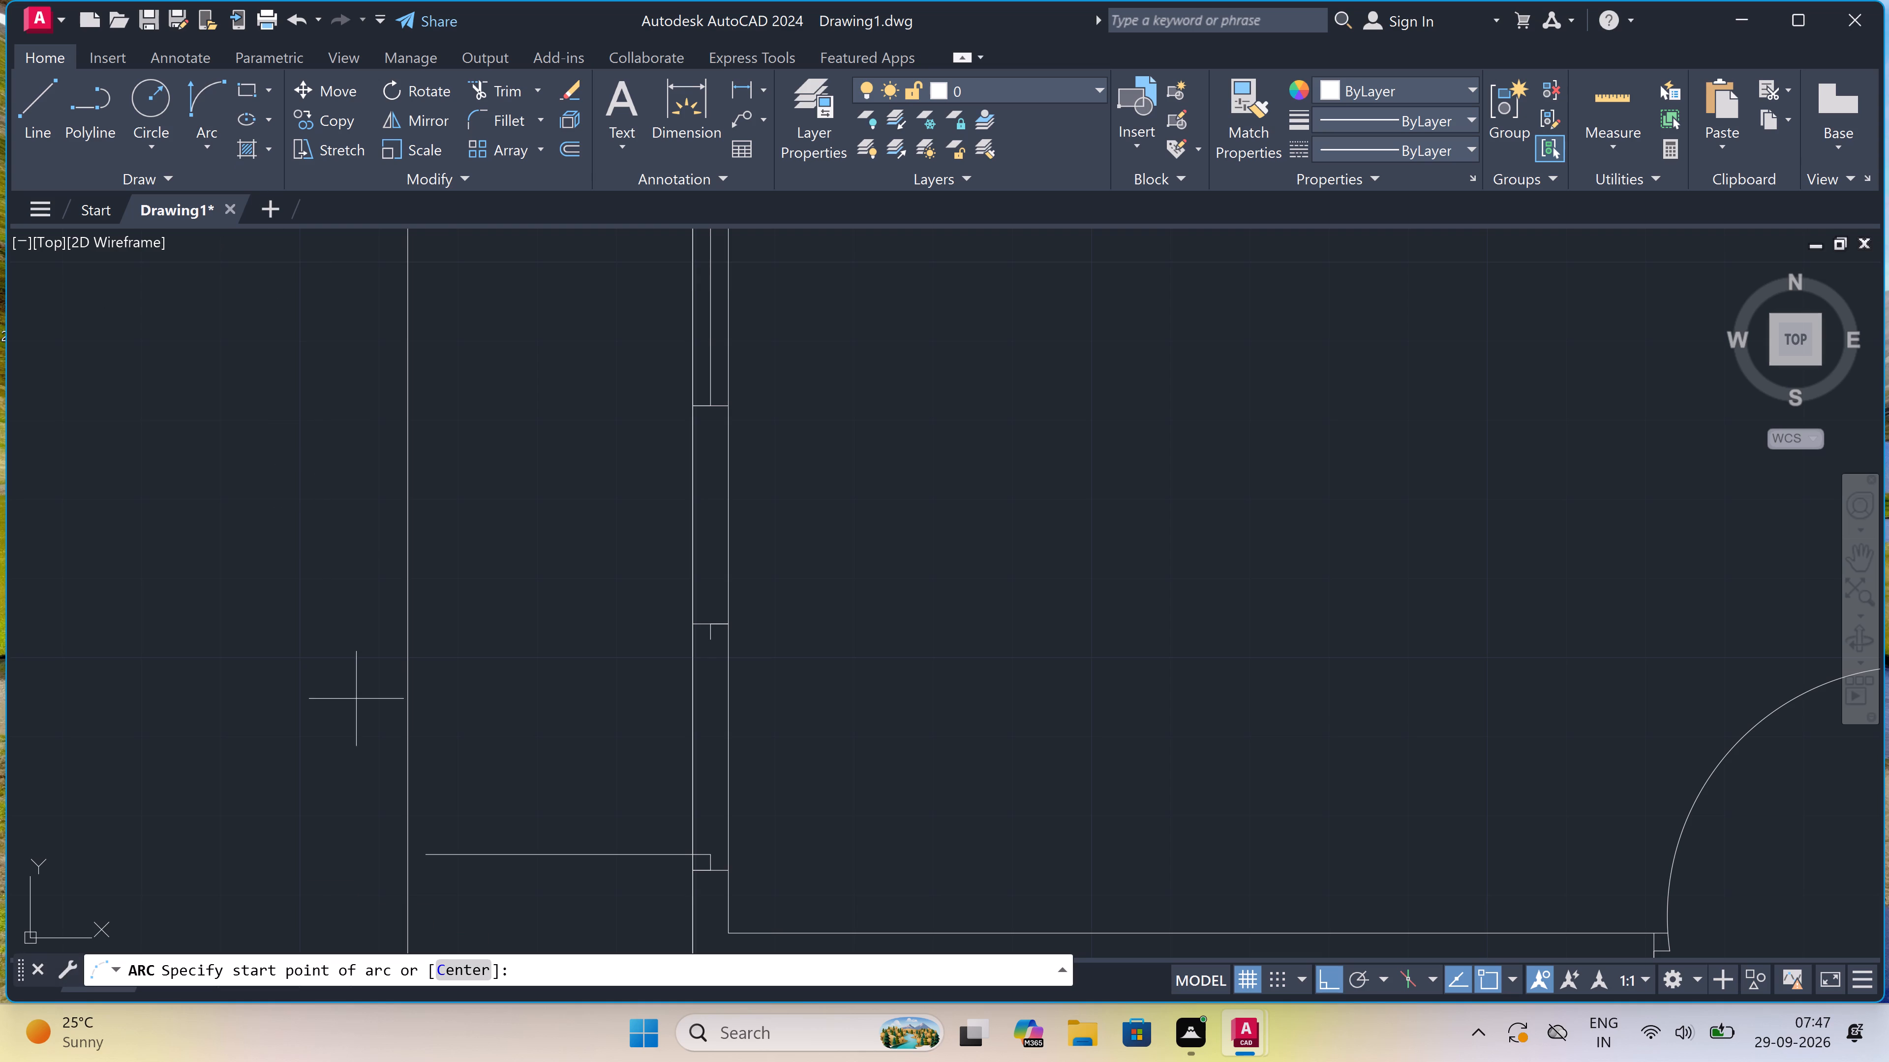
pyautogui.click(419, 858)
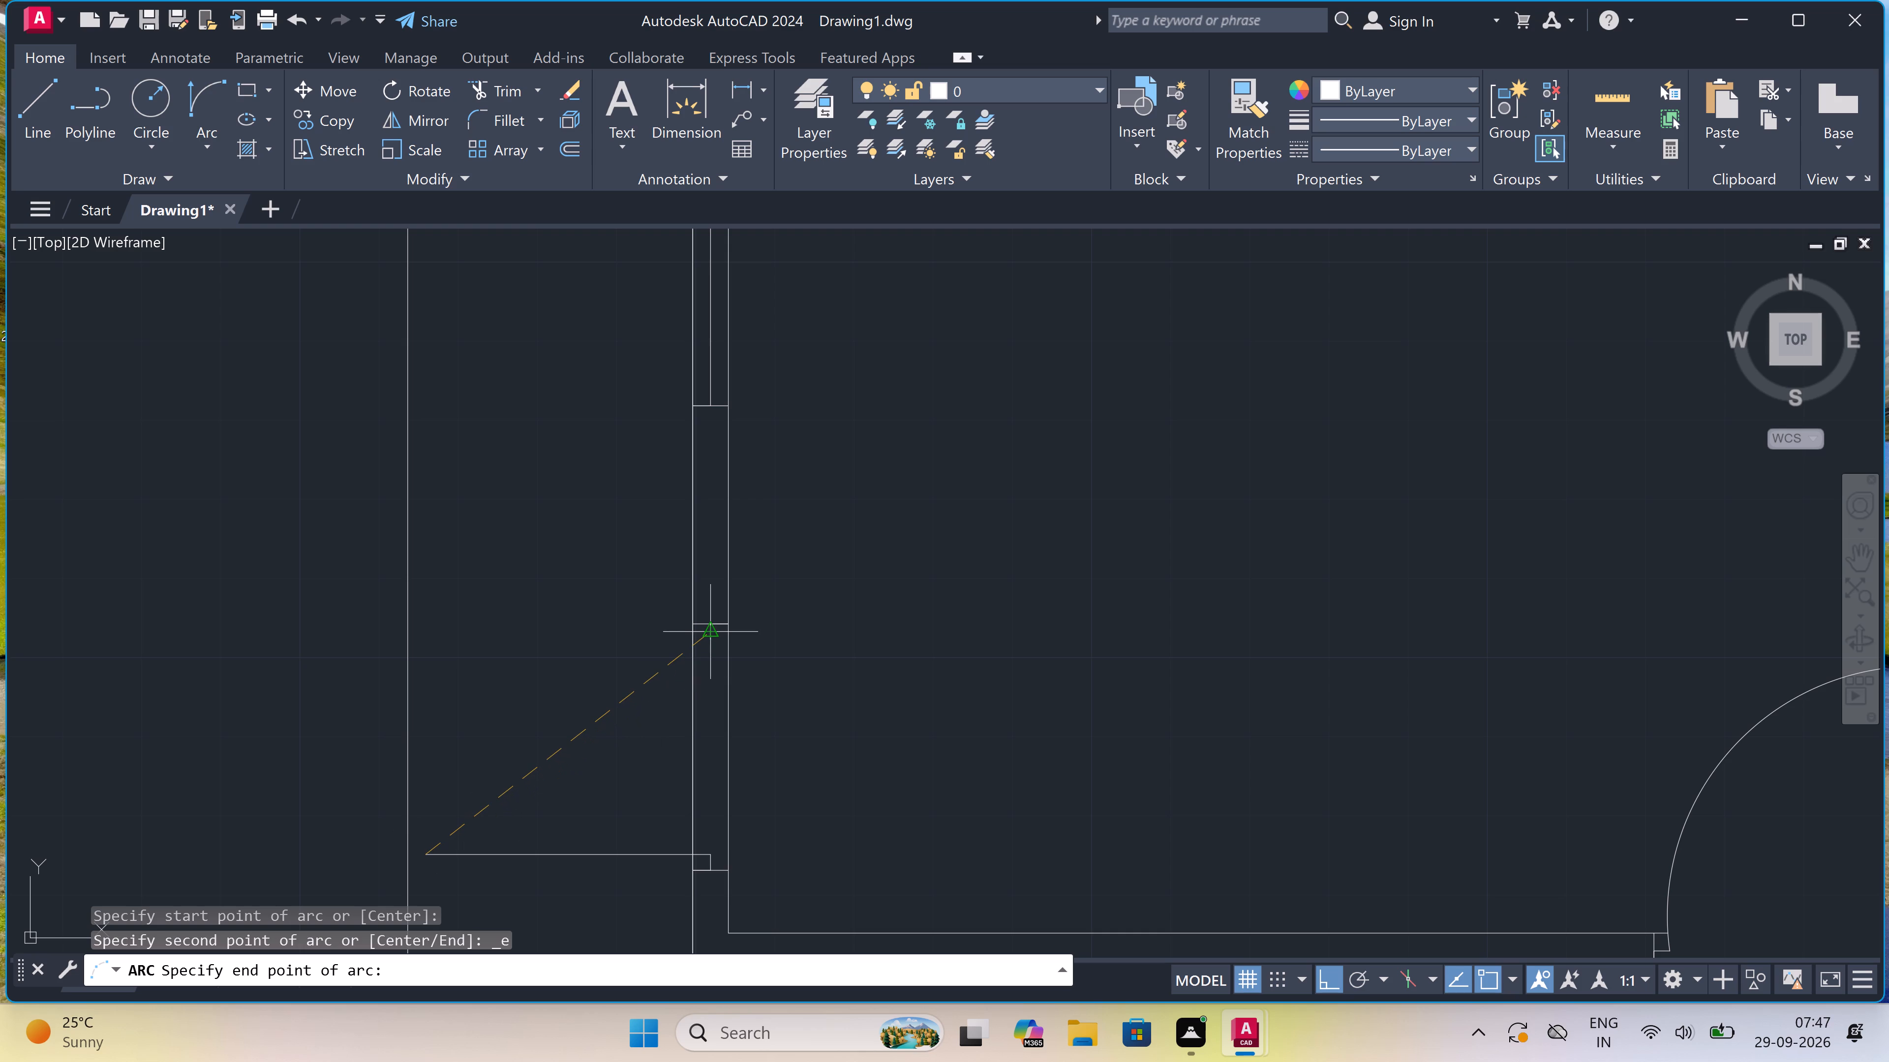
pyautogui.scroll(3, 716, 633)
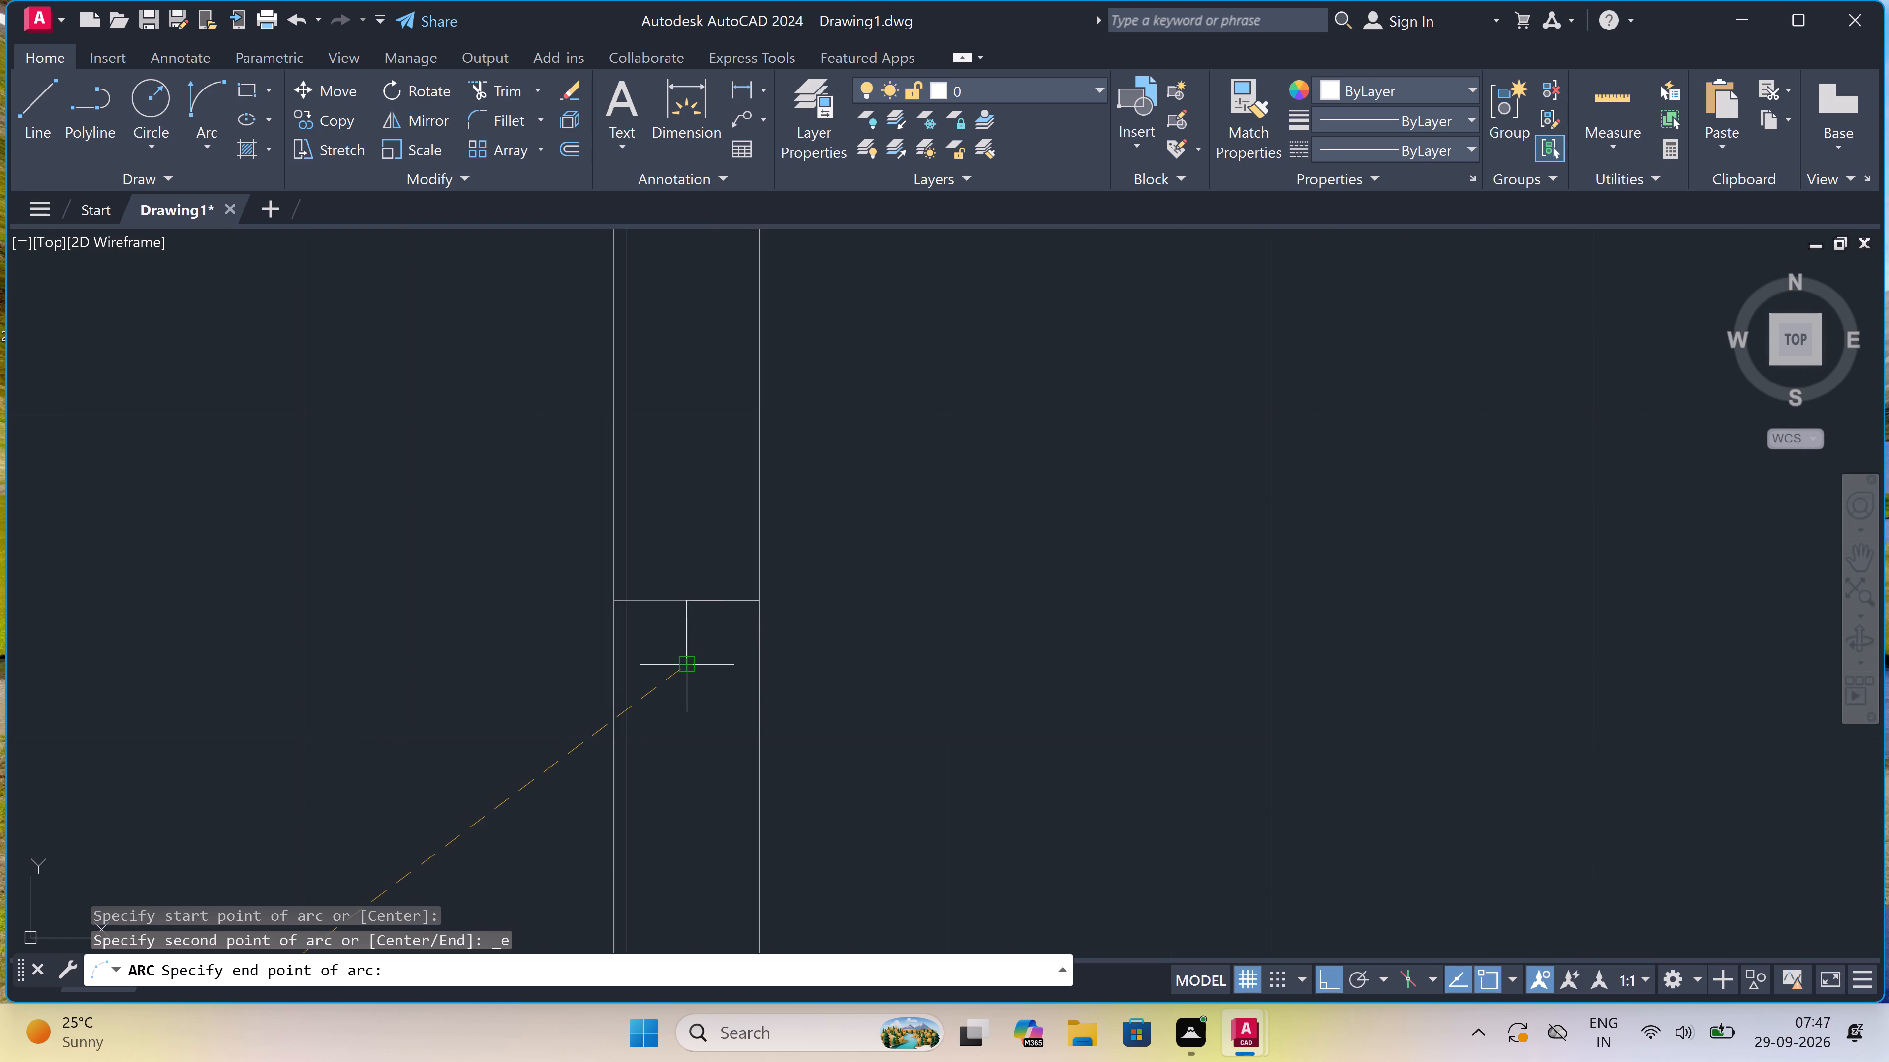
pyautogui.click(686, 663)
pyautogui.scroll(-4, 544, 563)
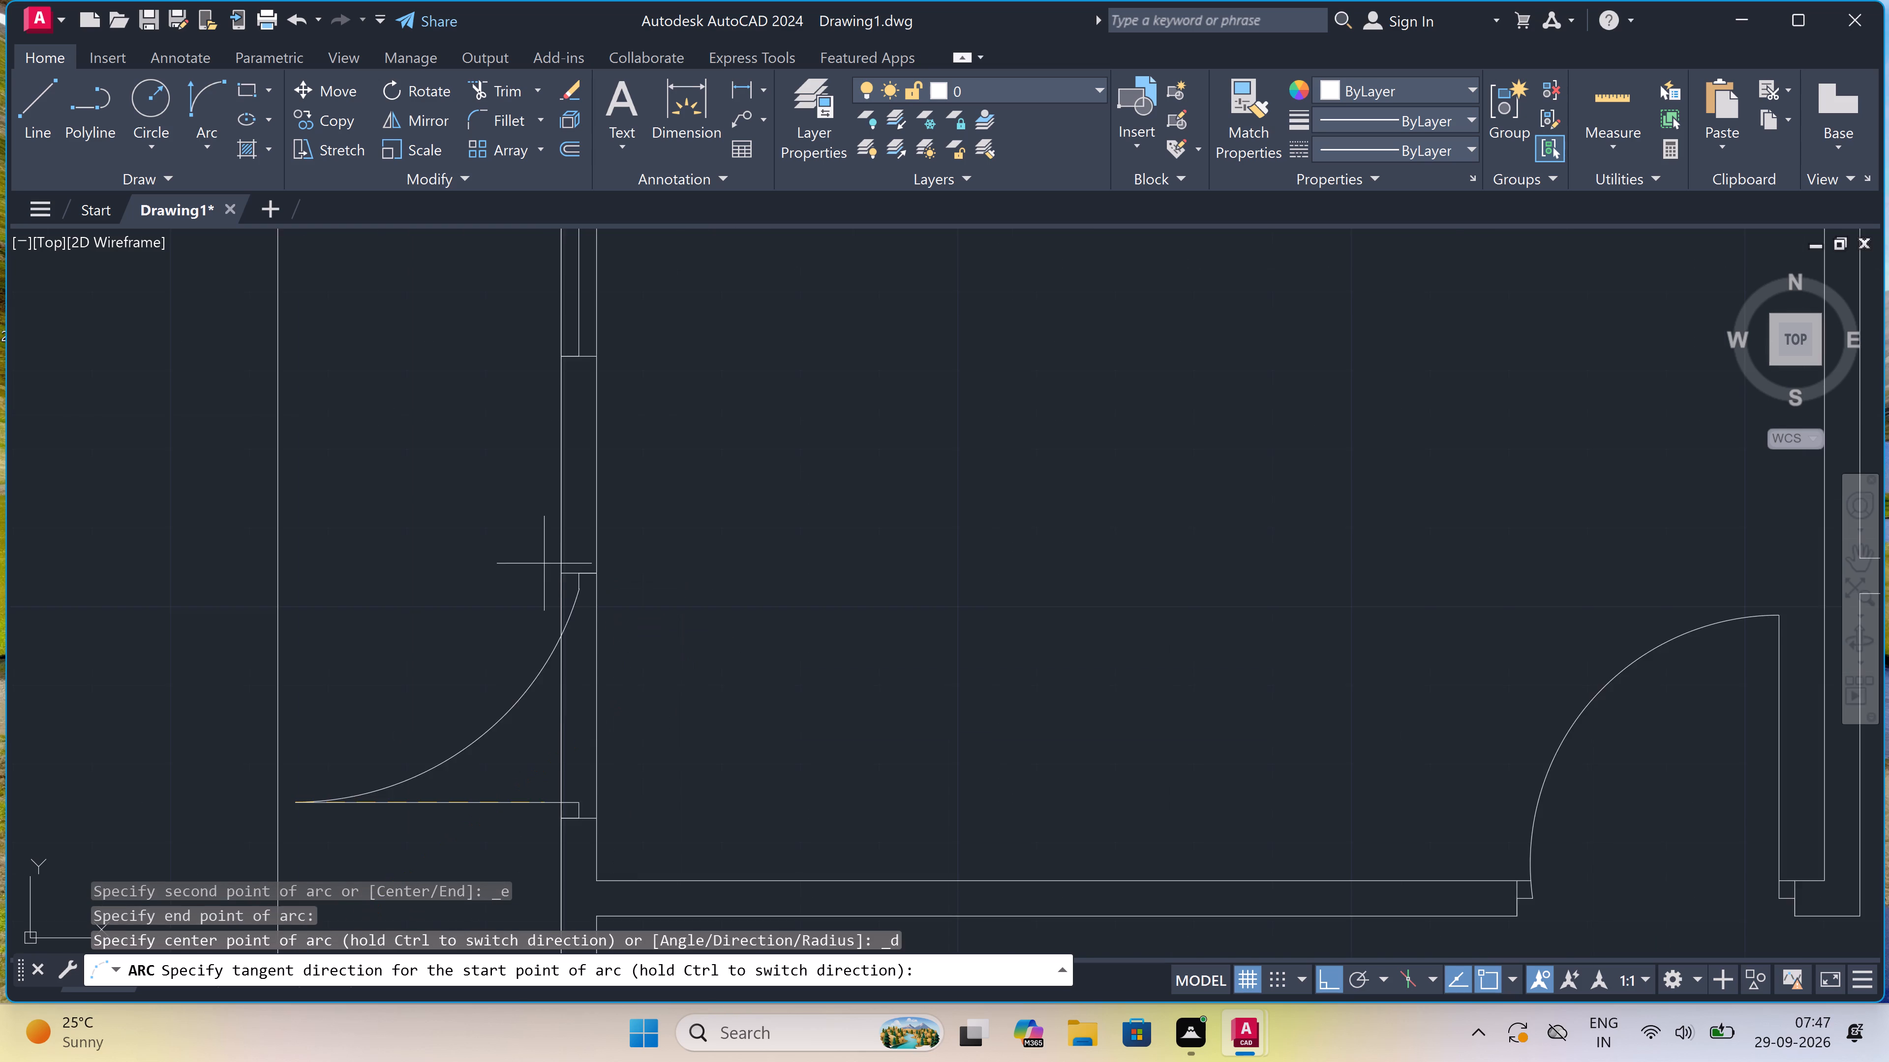
pyautogui.scroll(-1, 544, 563)
pyautogui.click(492, 545)
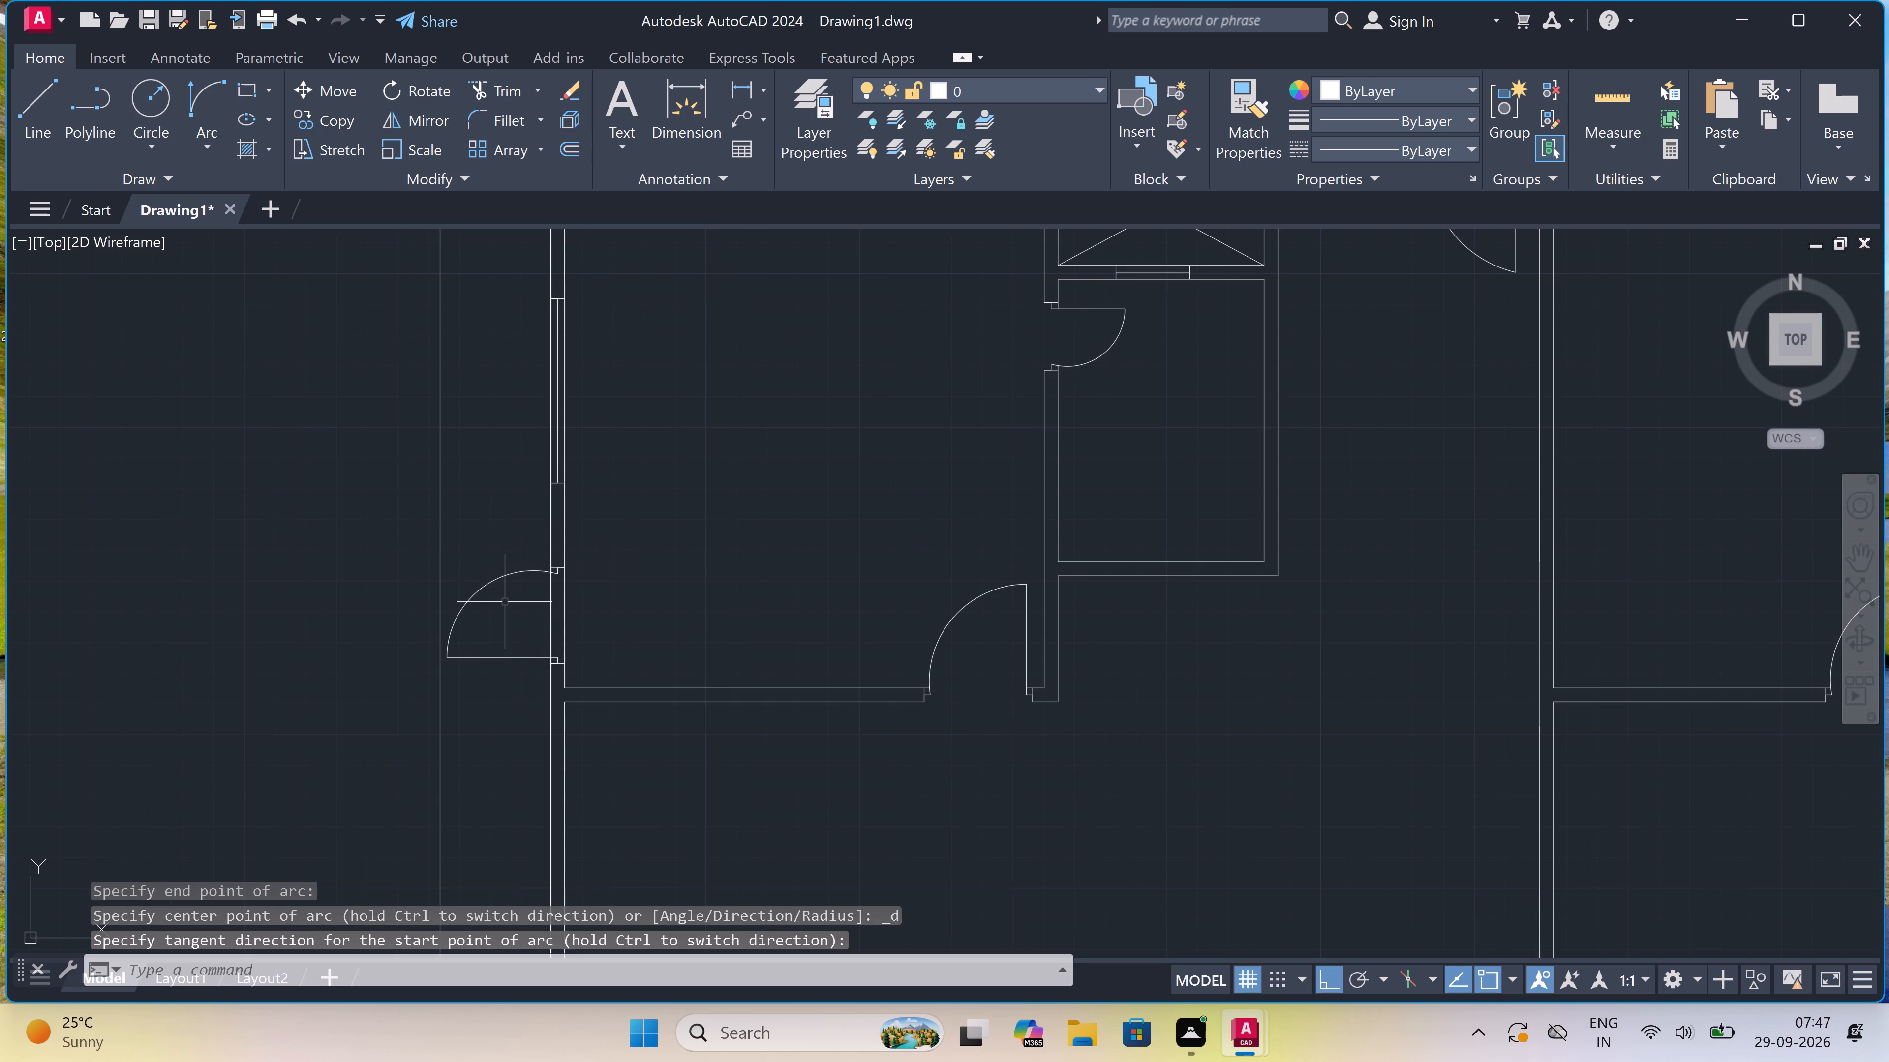
# Trim both exterior wall lines between the two jambs of the new outward-opening door.
pyautogui.write('tr')
pyautogui.press('space')
pyautogui.scroll(1, 510, 640)
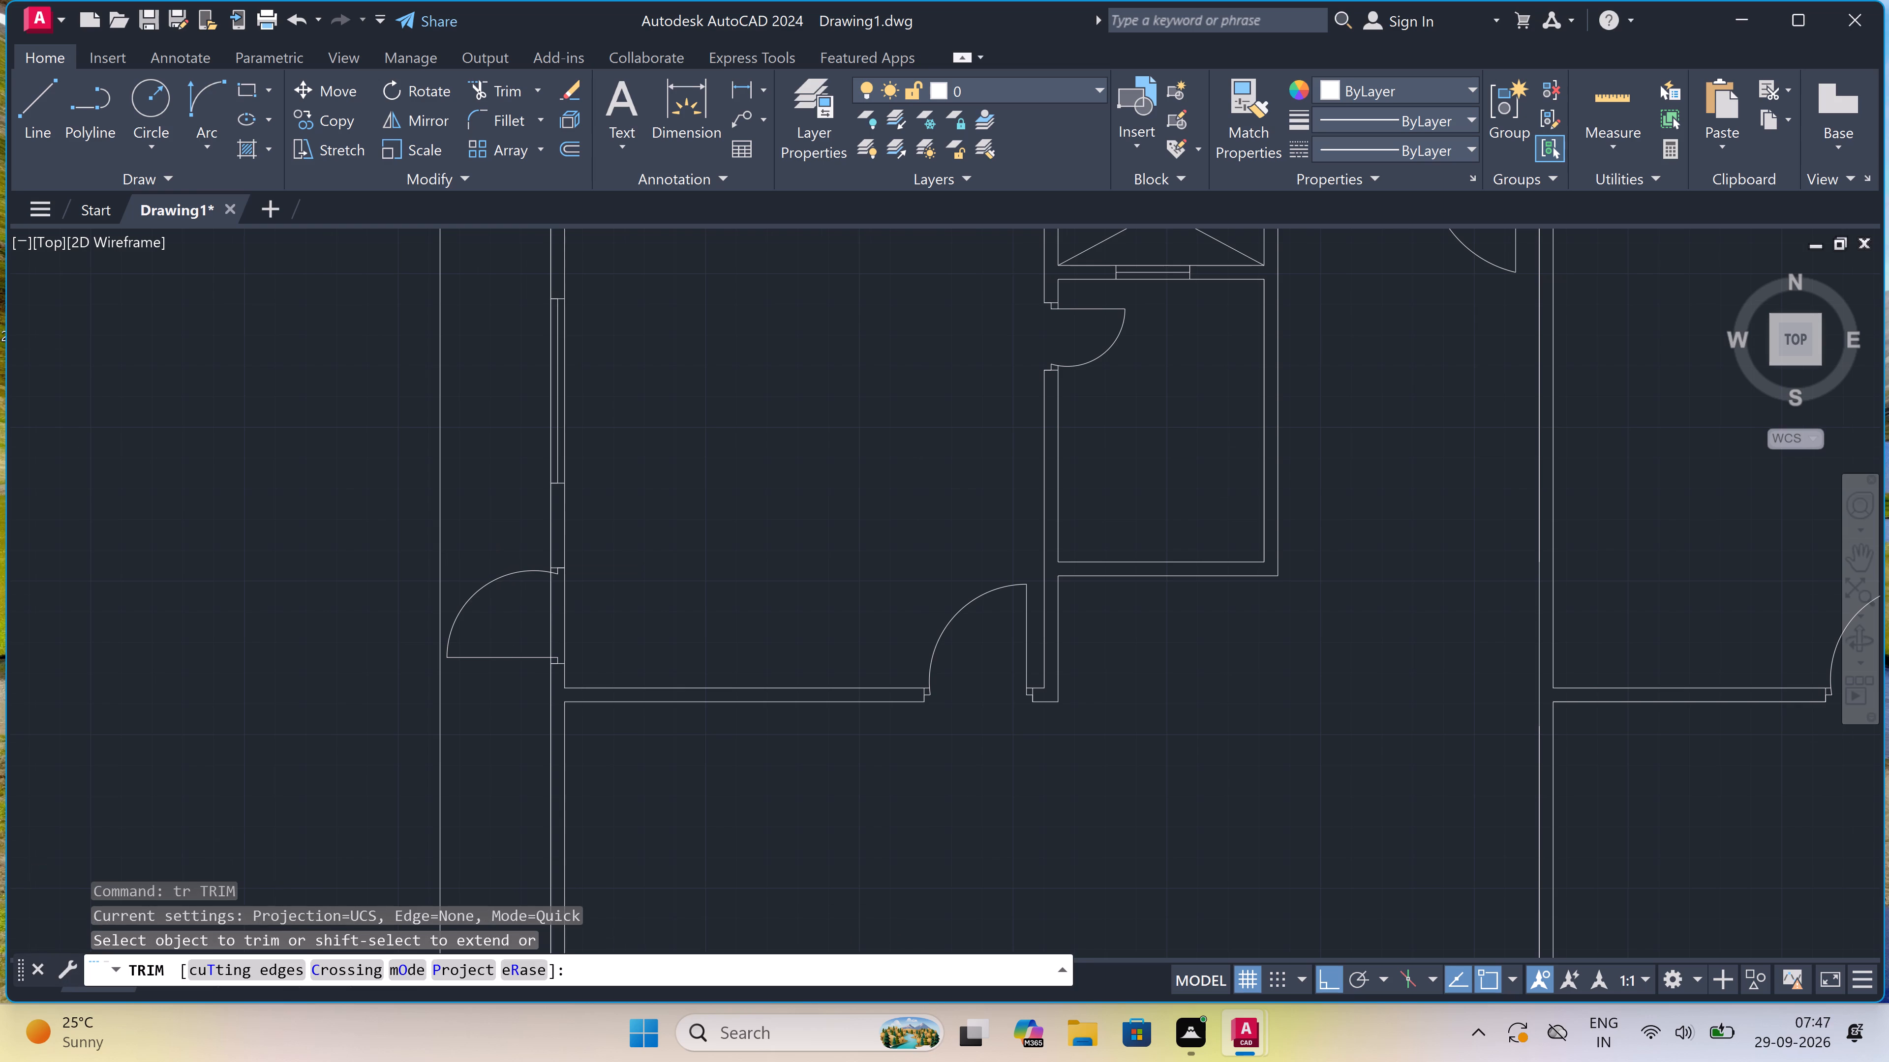
pyautogui.click(510, 639)
pyautogui.moveTo(673, 625); pyautogui.dragTo(655, 625)
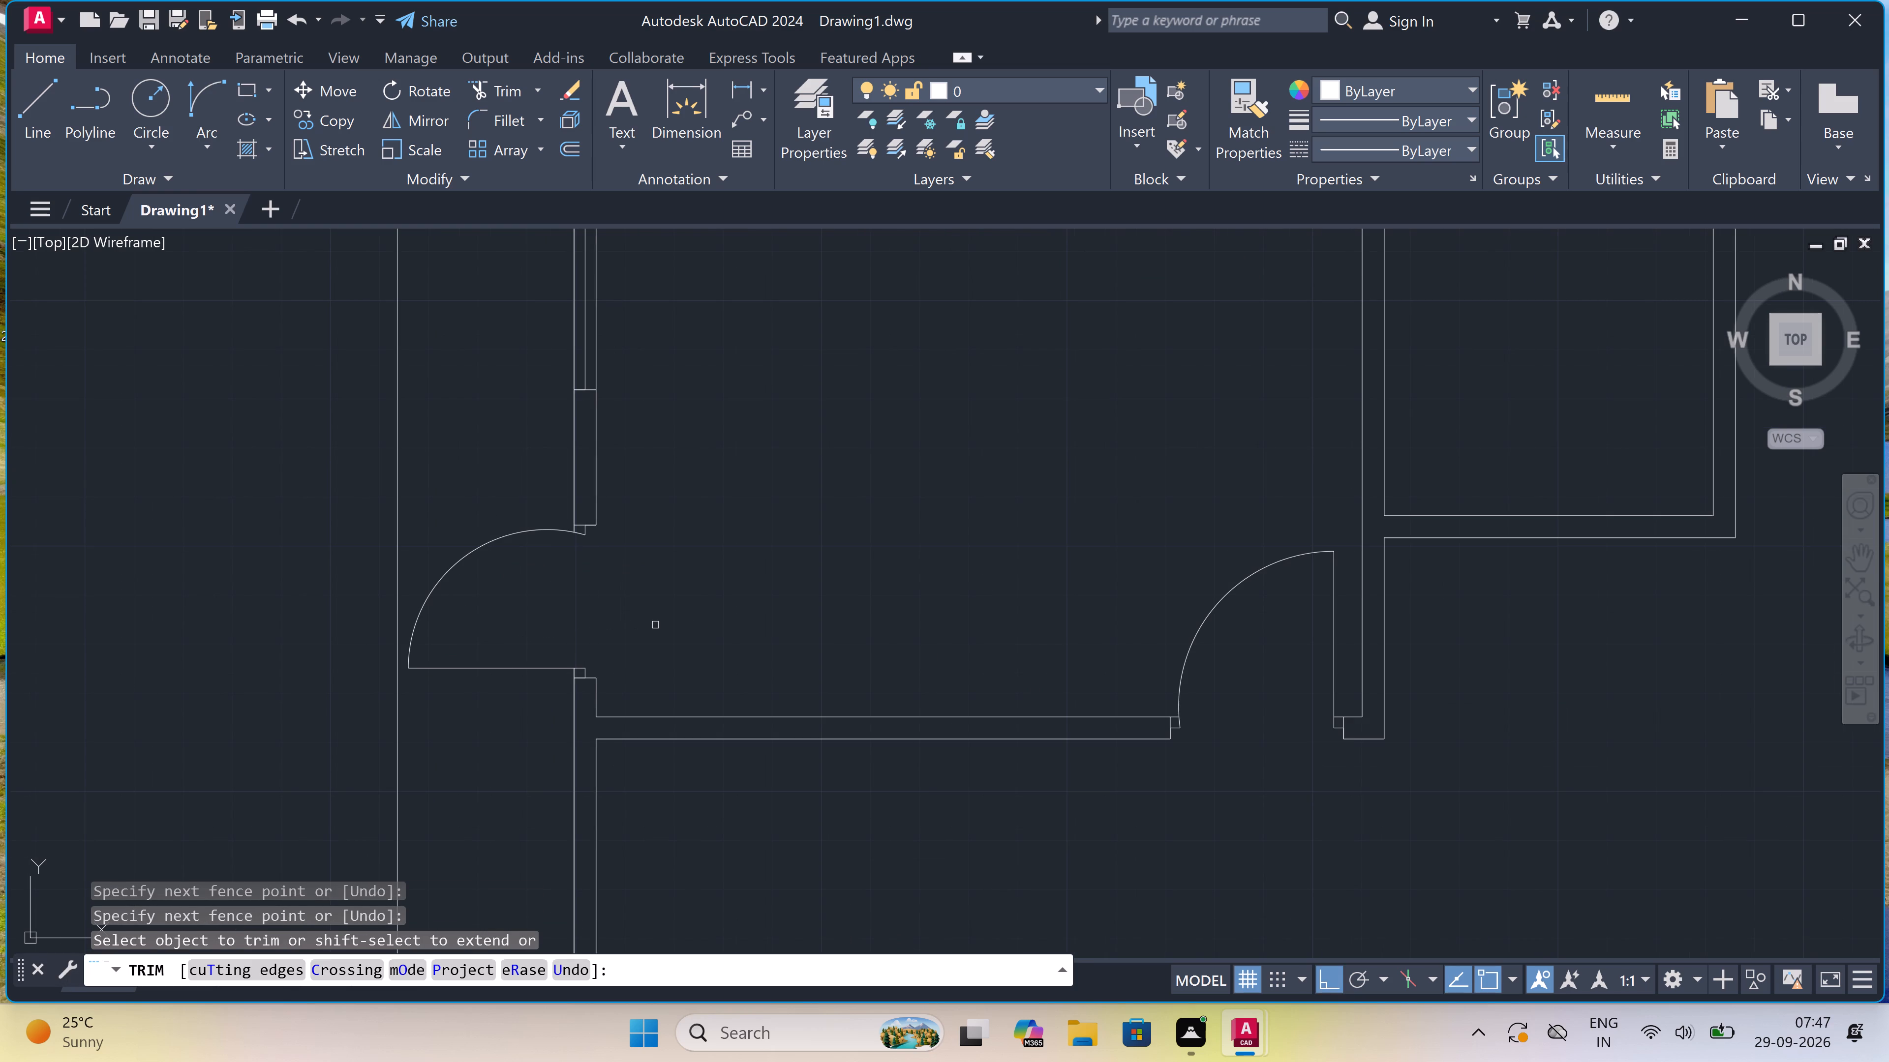
pyautogui.press('Escape')
# Draw the lower jamb of another door in the left exterior wall, just above the lower left room's wall stub, with a 2" stop at its midpoint.
pyautogui.scroll(-5, 638, 654)
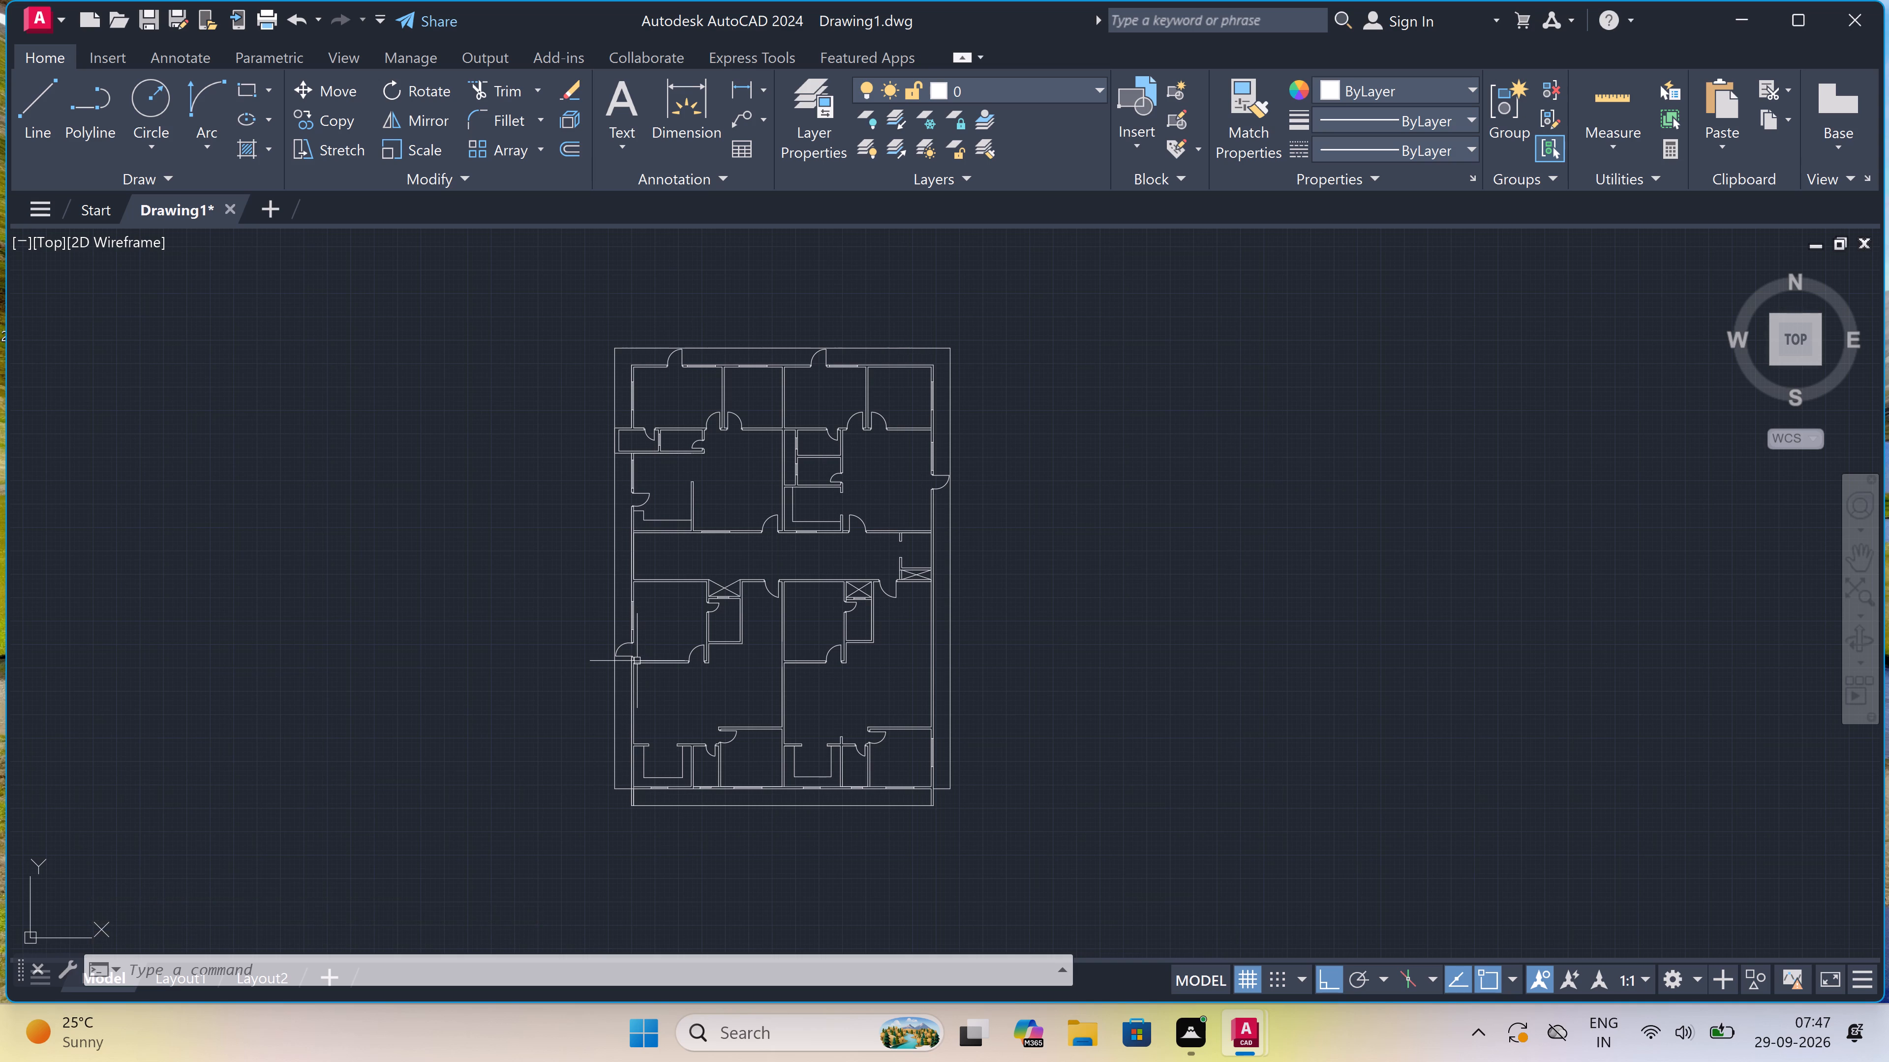
pyautogui.scroll(3, 616, 736)
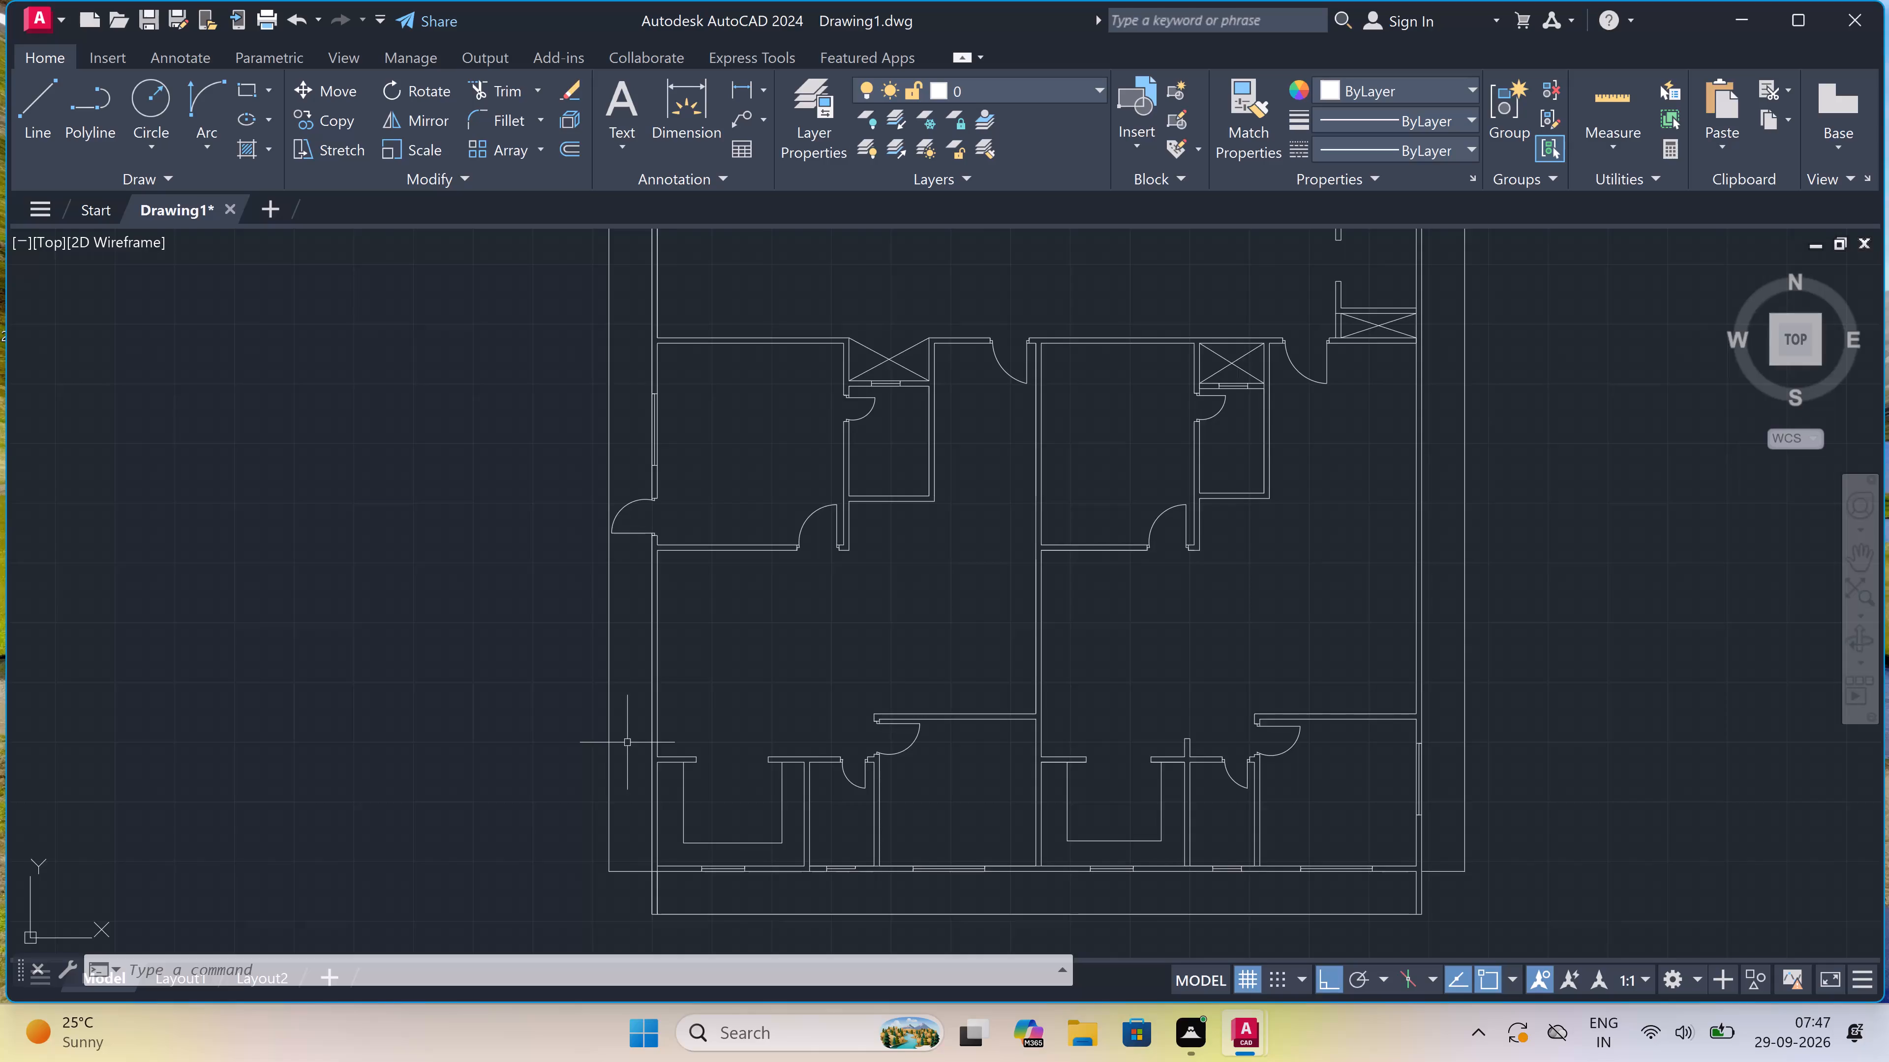
pyautogui.scroll(2, 627, 744)
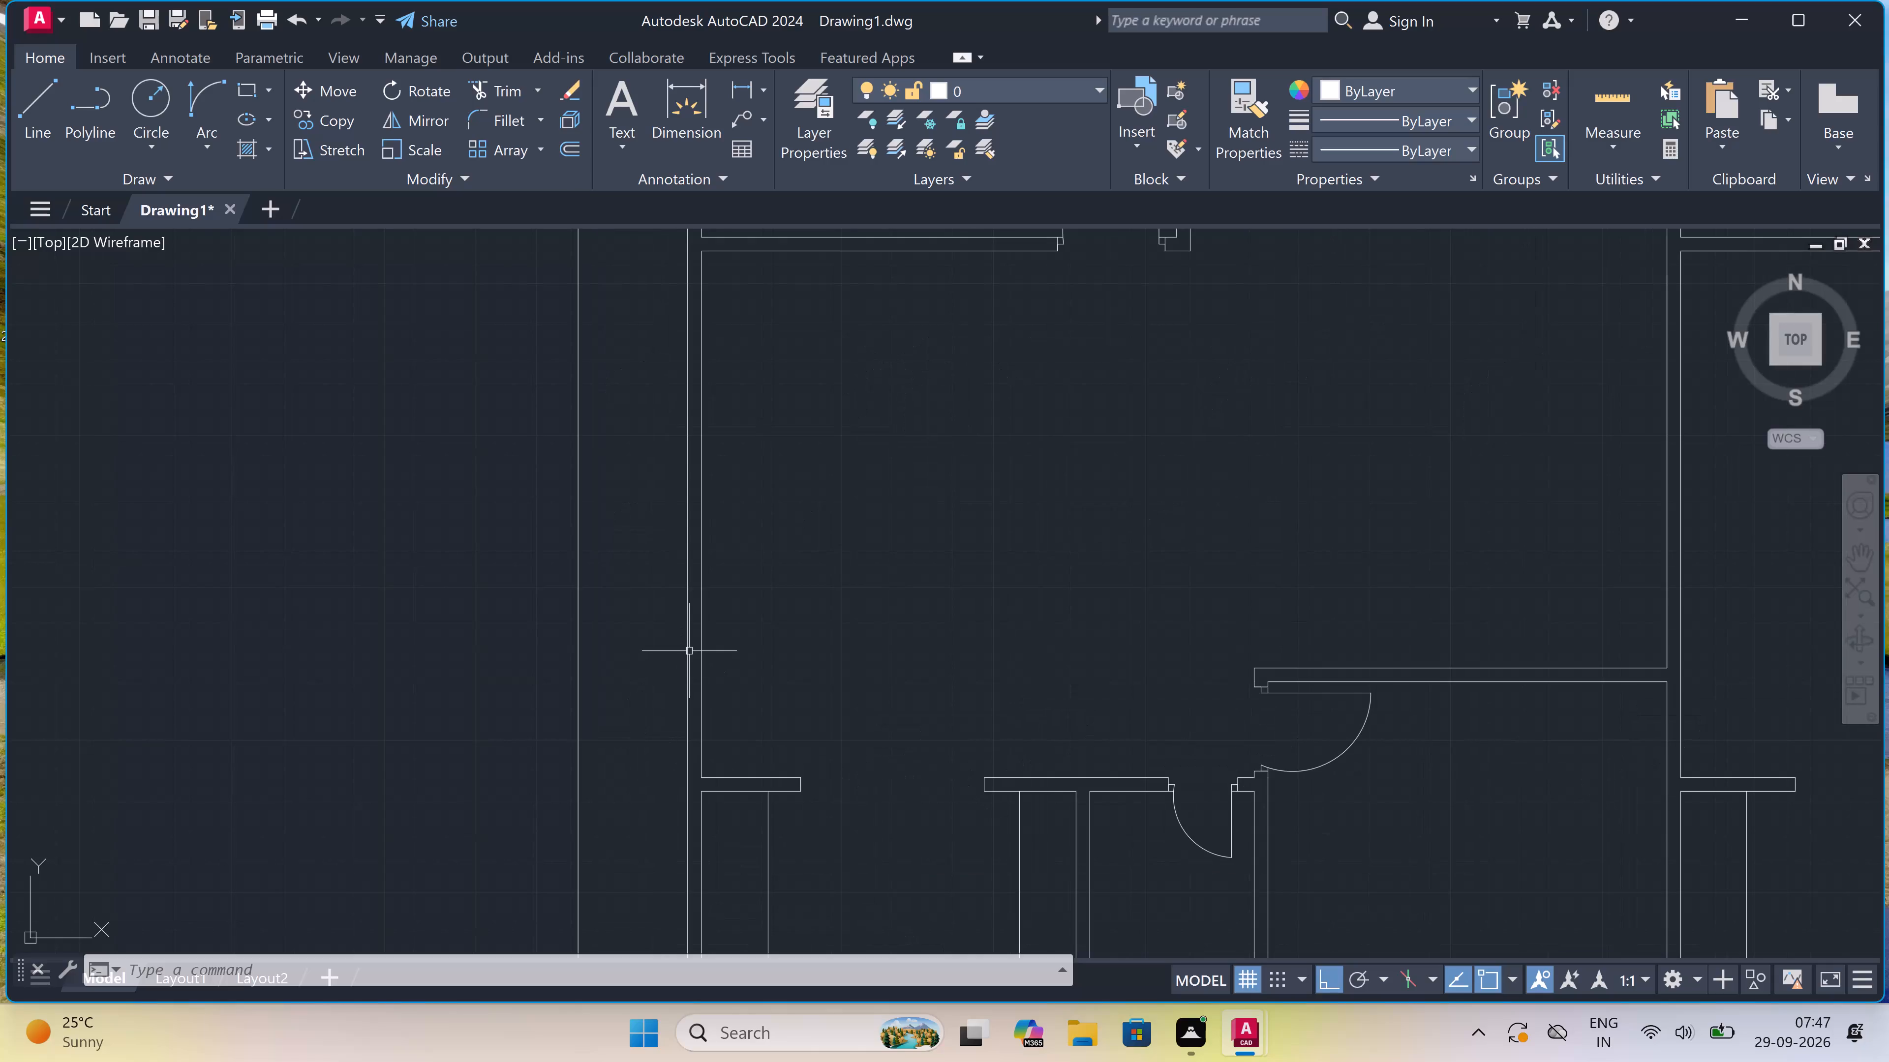
pyautogui.press('l')
pyautogui.press('space')
pyautogui.scroll(2, 697, 760)
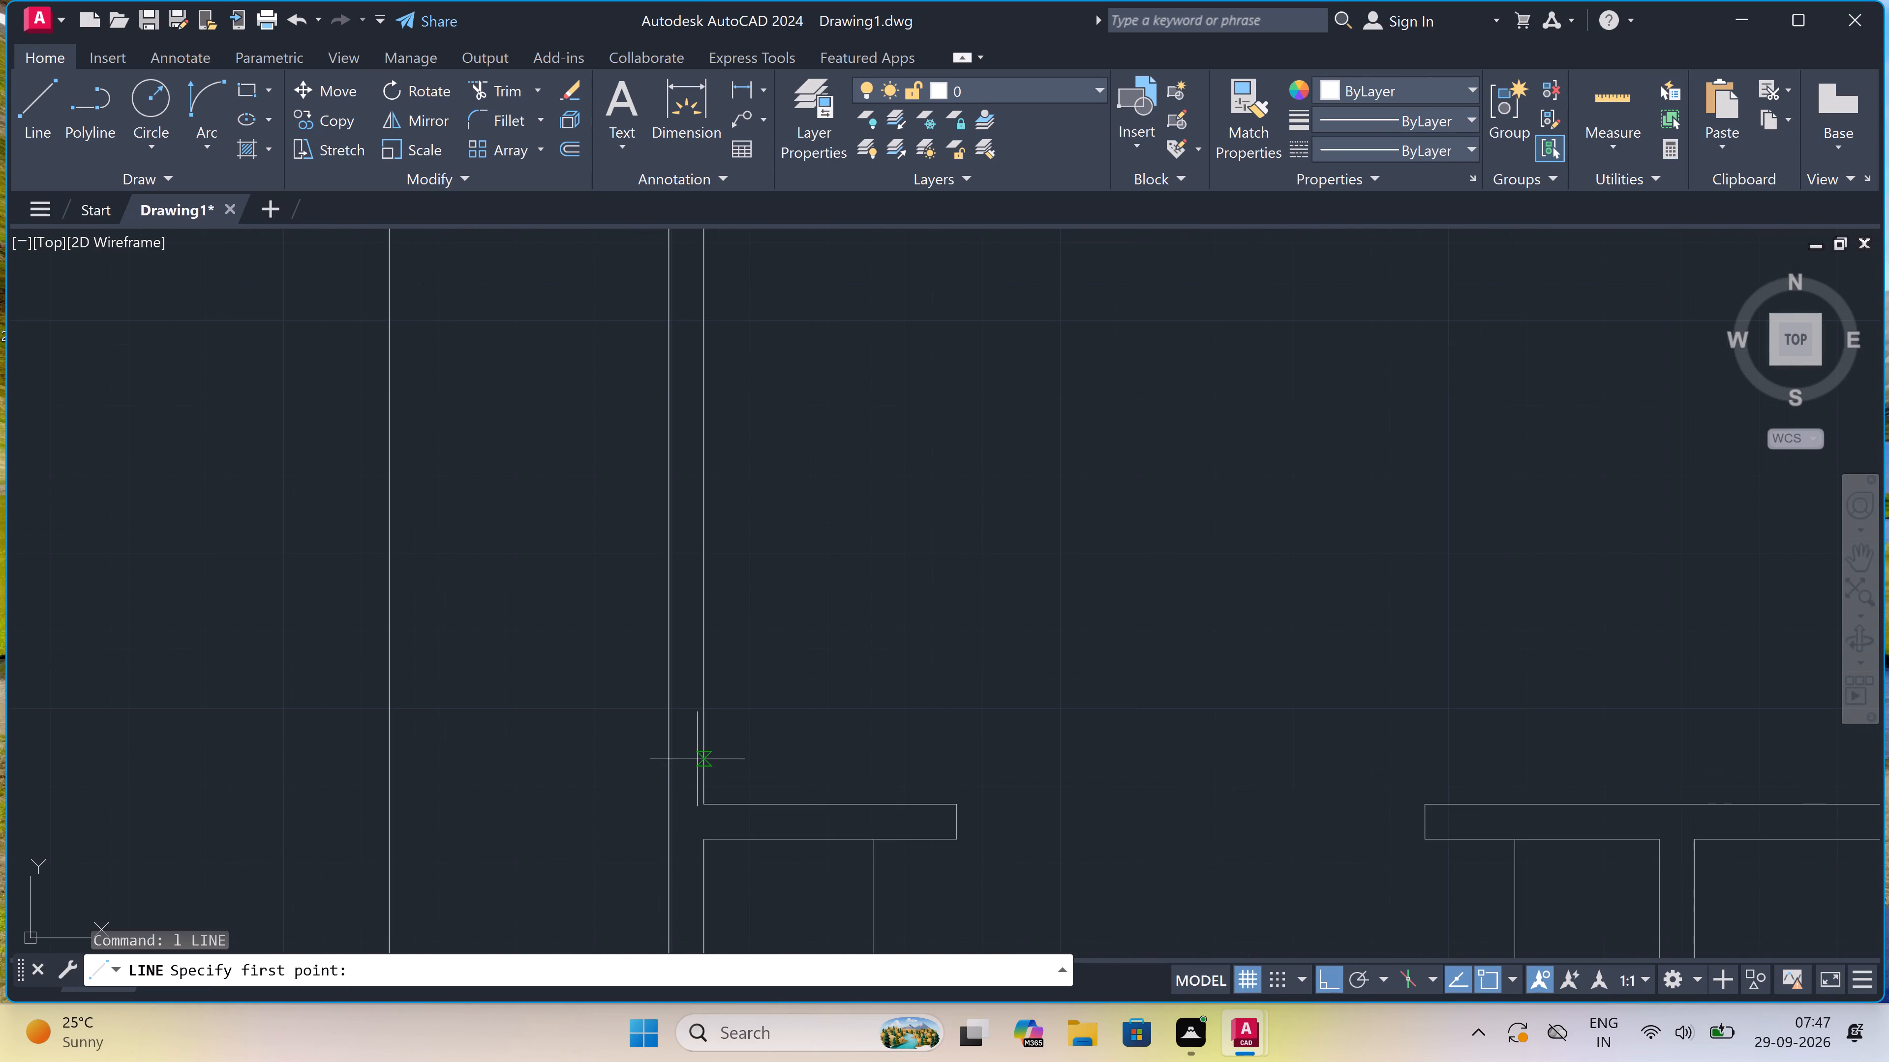
pyautogui.click(697, 764)
pyautogui.click(667, 762)
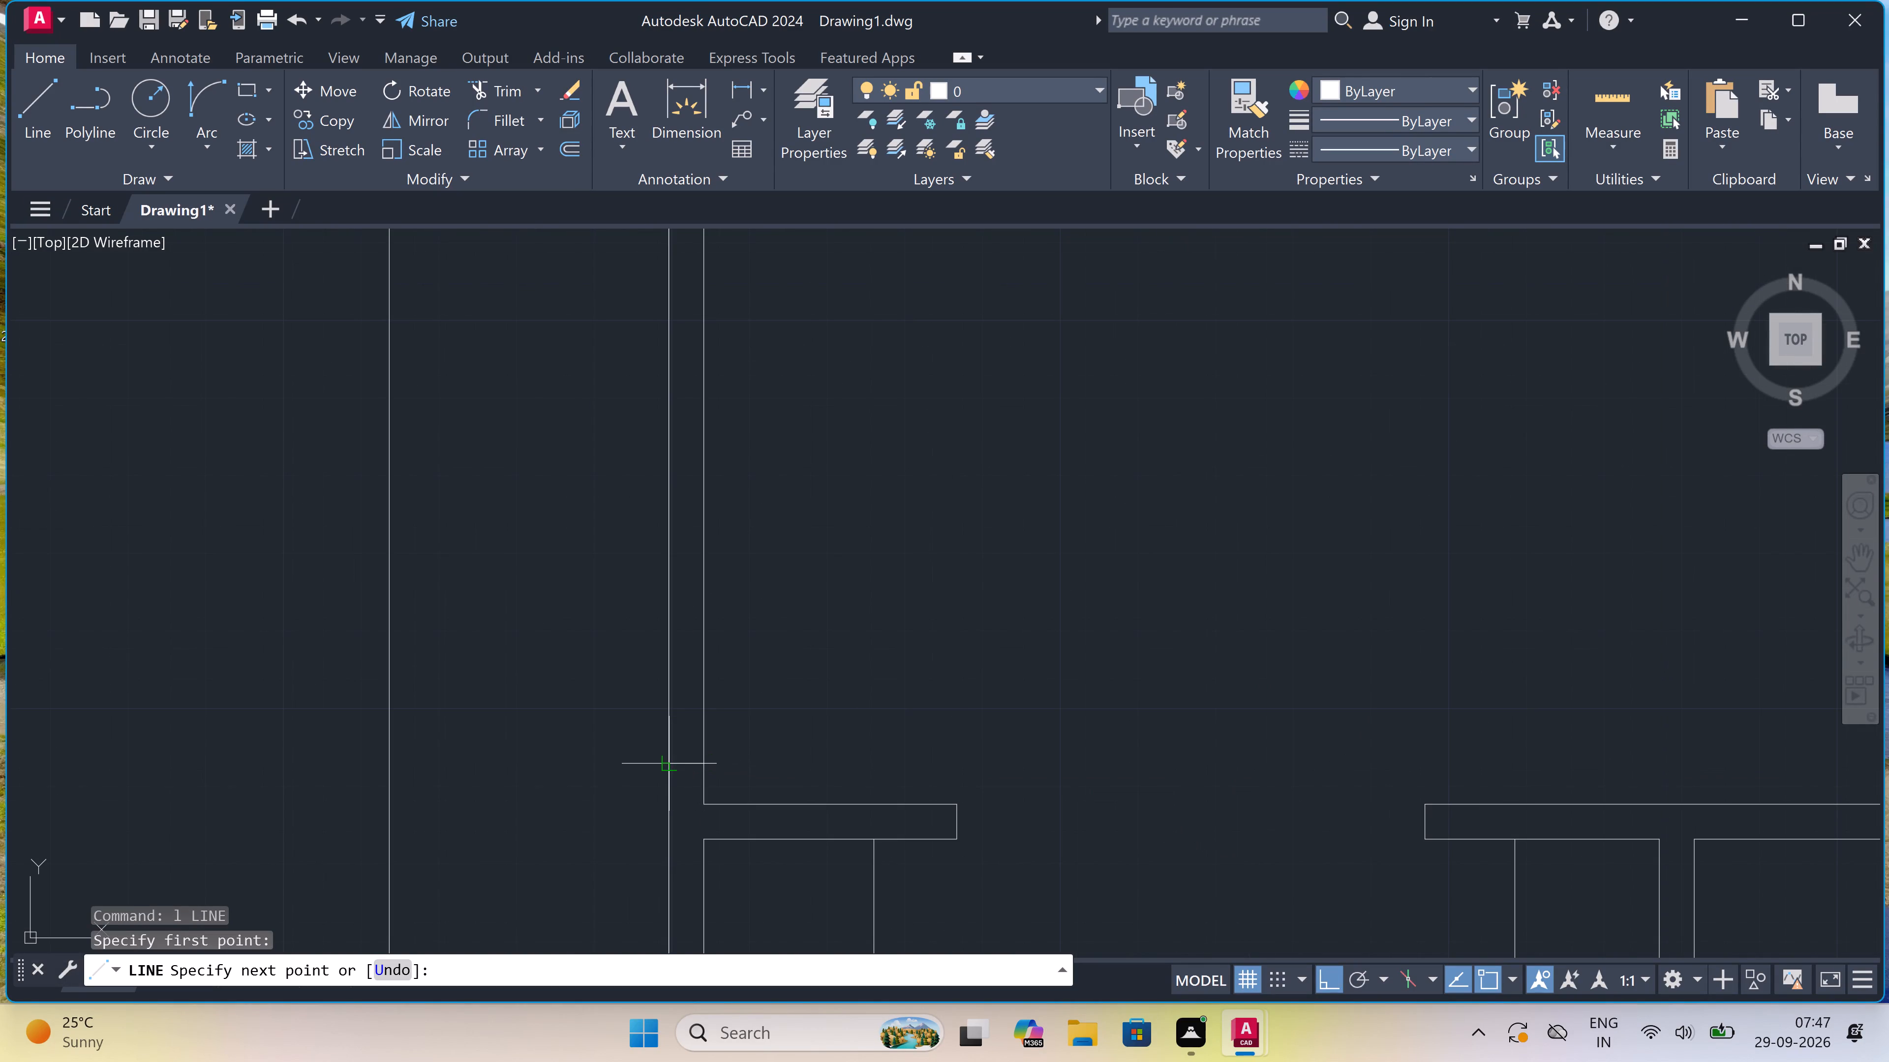
pyautogui.click(679, 760)
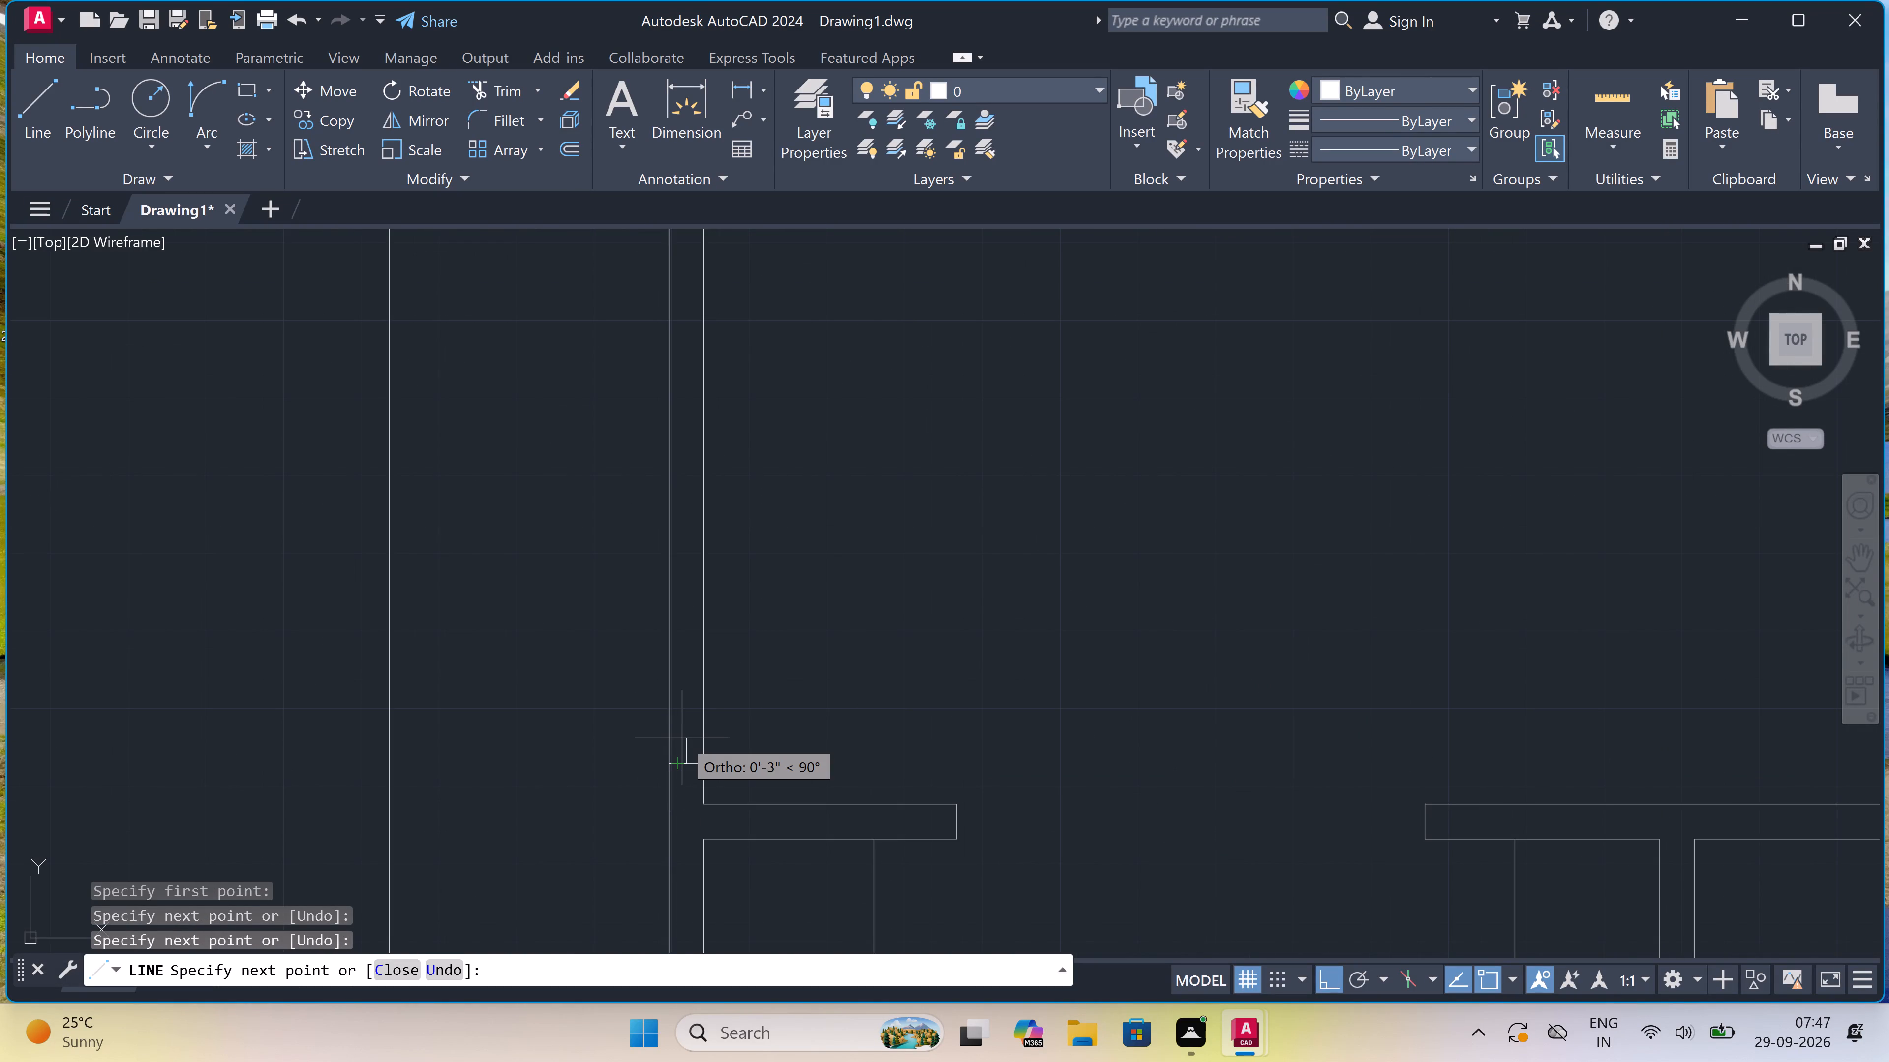
pyautogui.write('2"')
pyautogui.press('space')
pyautogui.press('Escape')
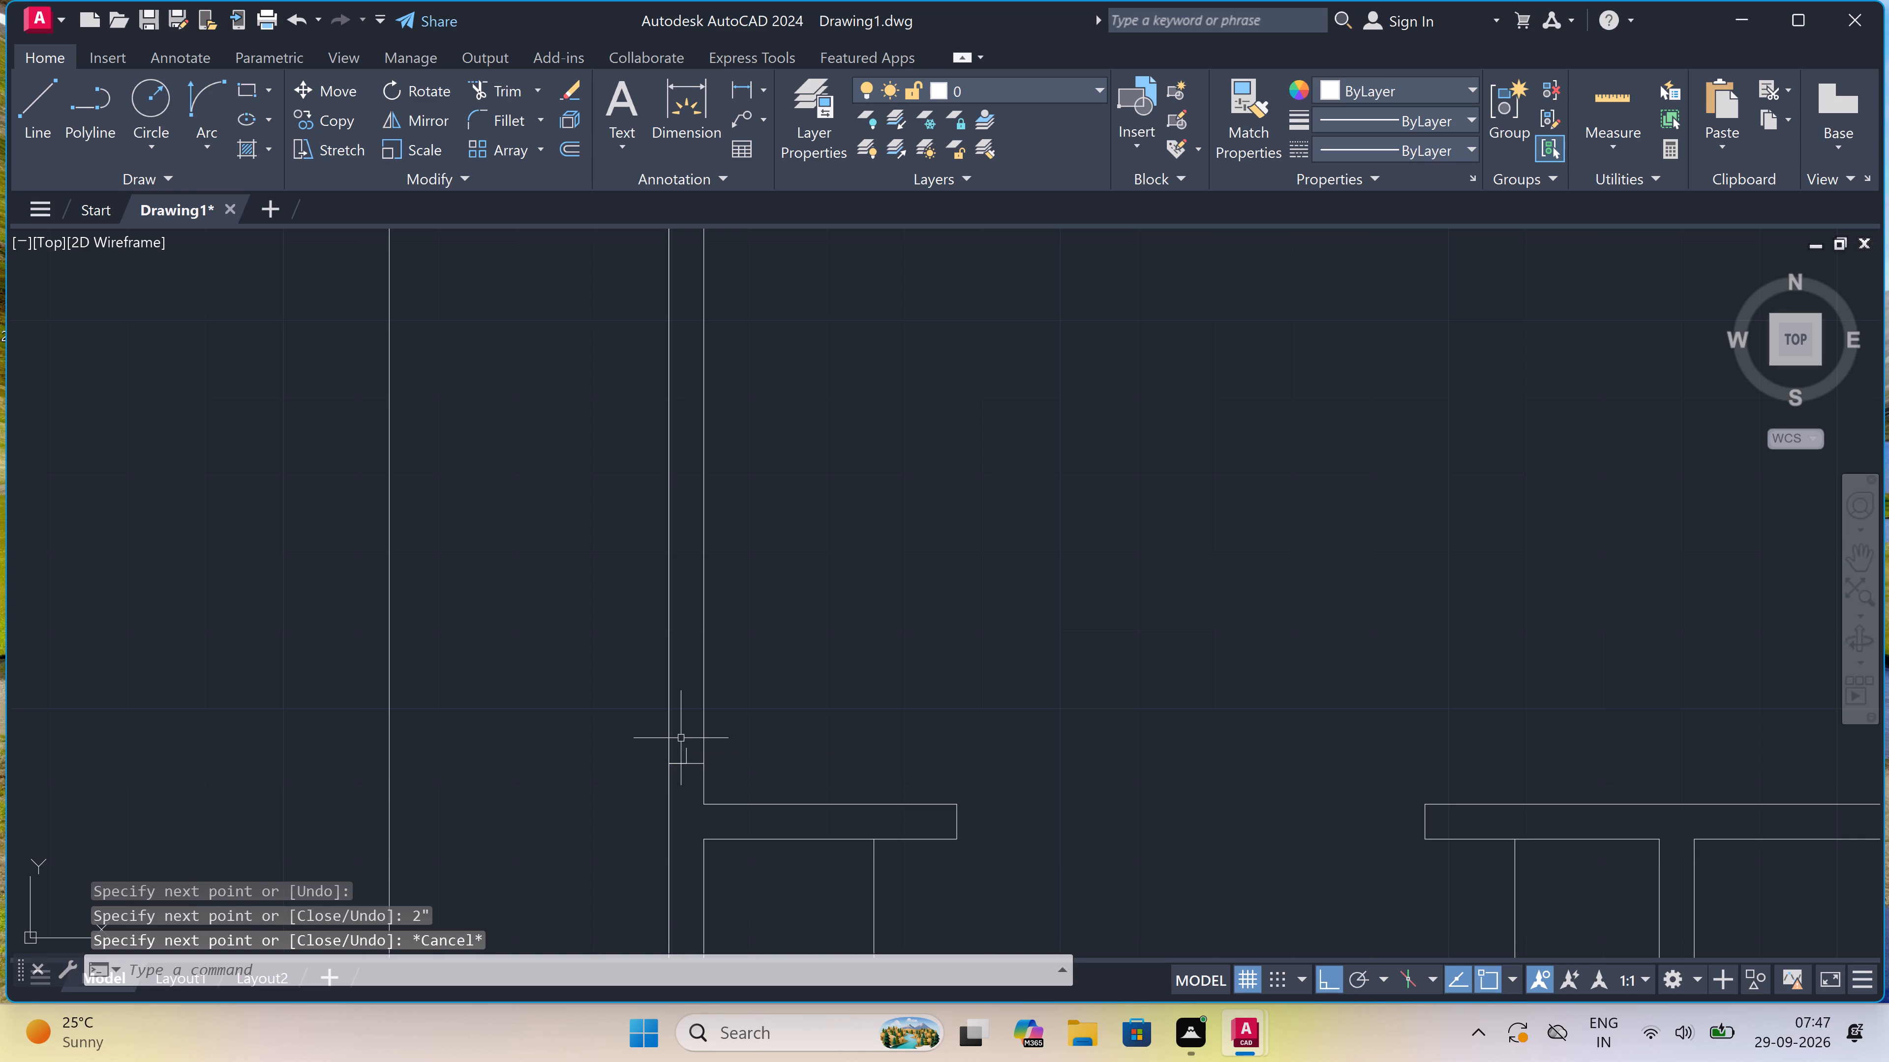
# Draw this door's upper jamb across the left exterior wall, with a 2" stop and a 3' leaf extending into the room.
pyautogui.press('space')
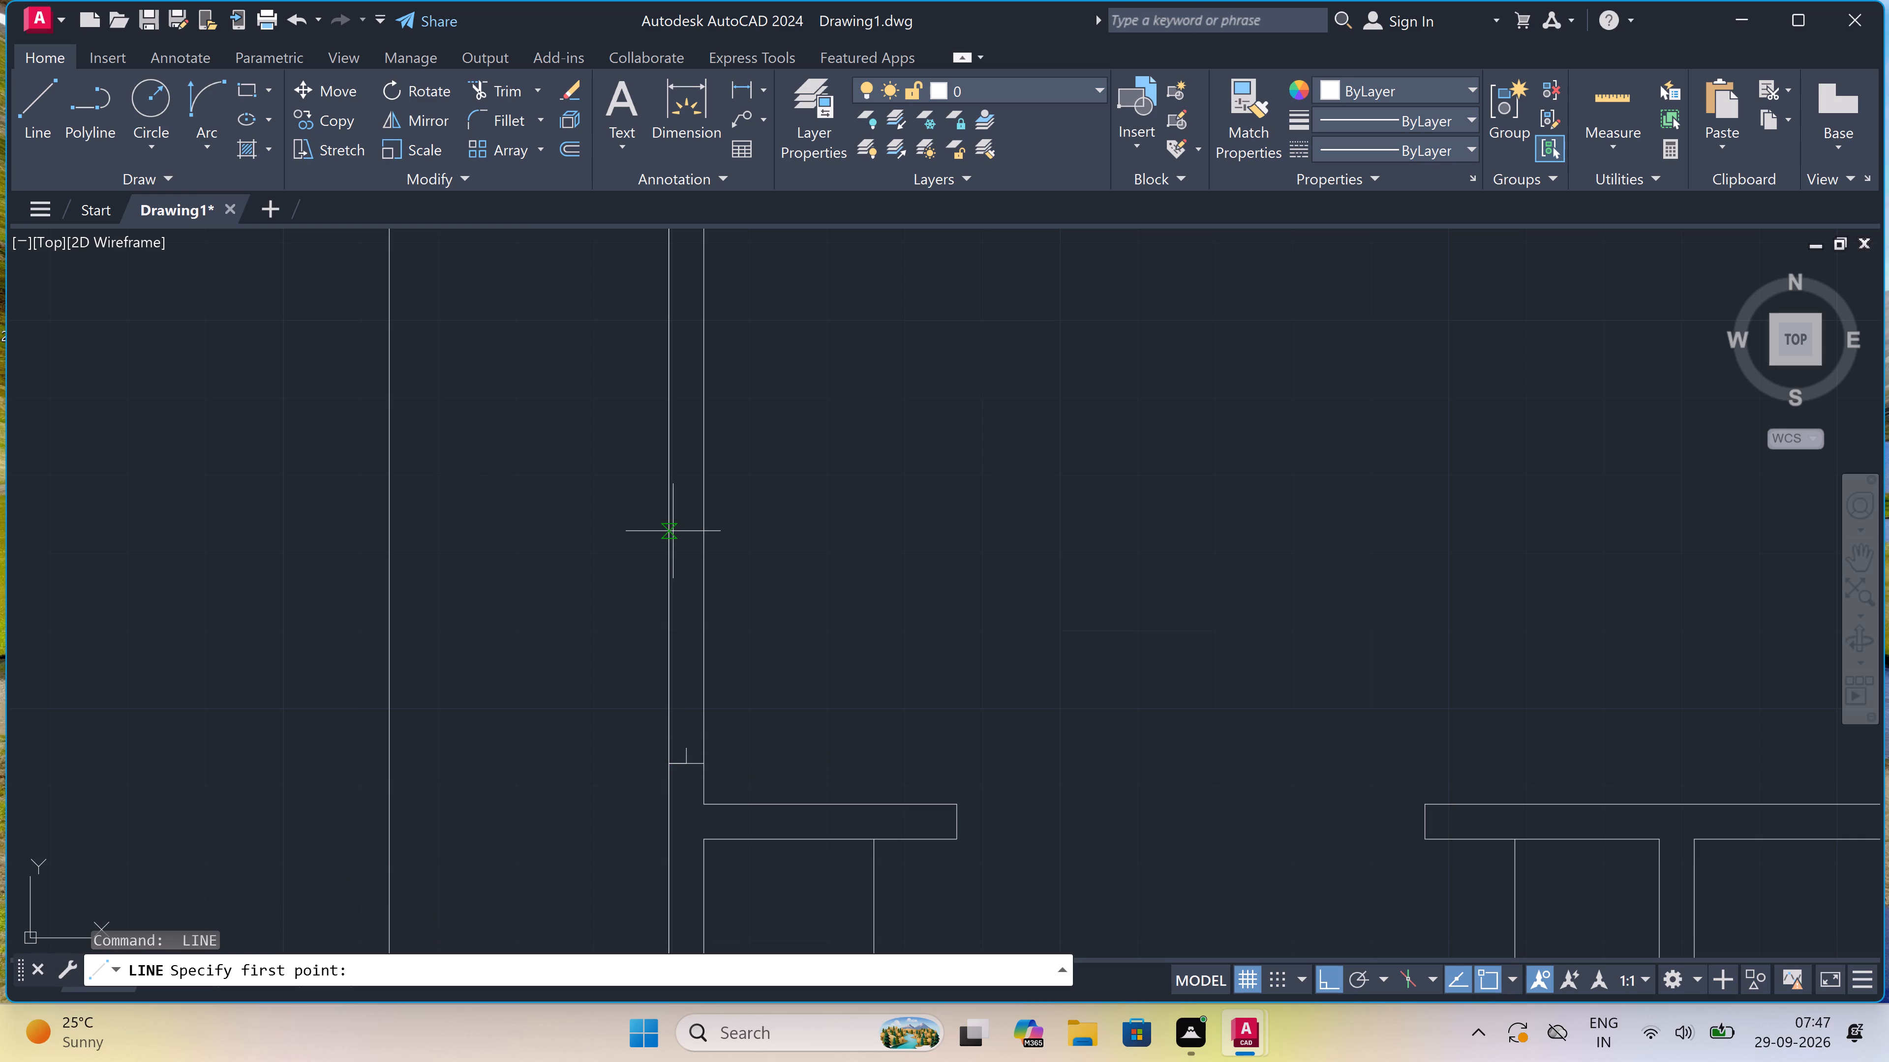
pyautogui.click(671, 521)
pyautogui.click(703, 521)
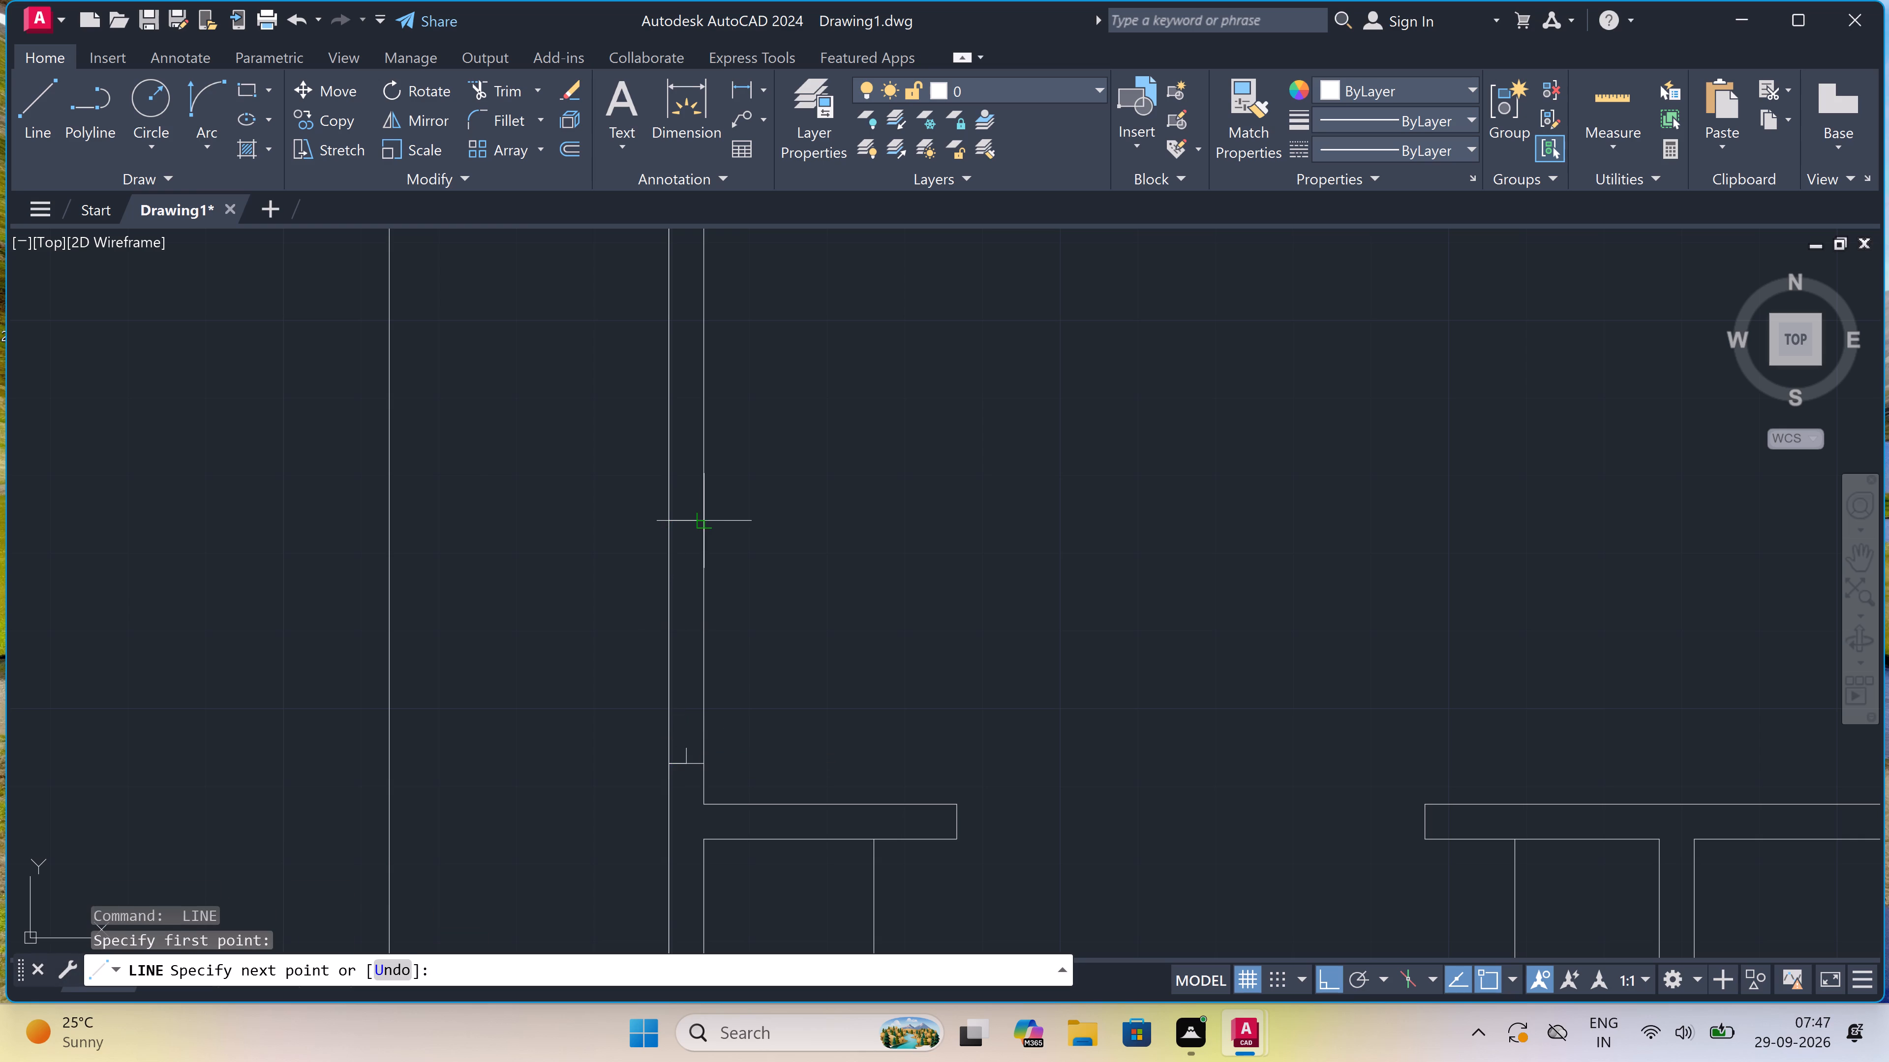
pyautogui.click(683, 521)
pyautogui.write('2"')
pyautogui.press('space')
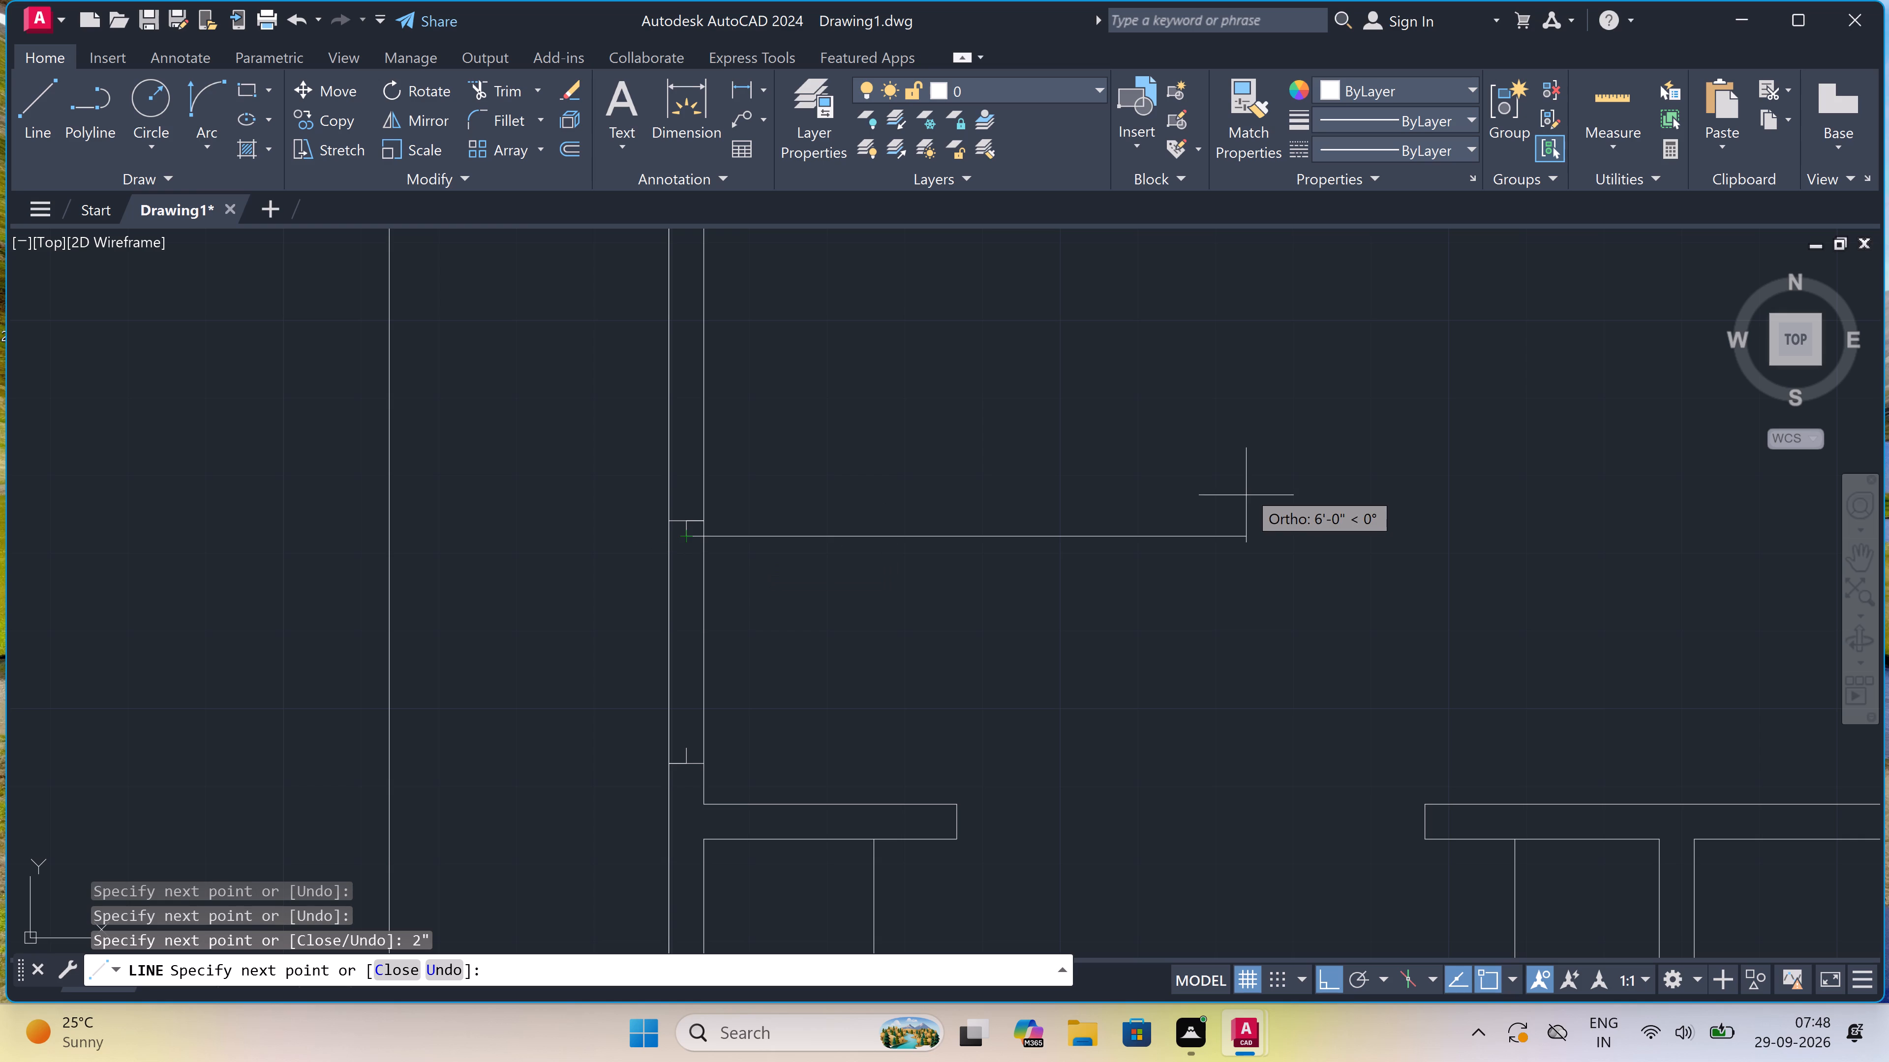
pyautogui.write("3'")
pyautogui.press('space')
pyautogui.press('Escape')
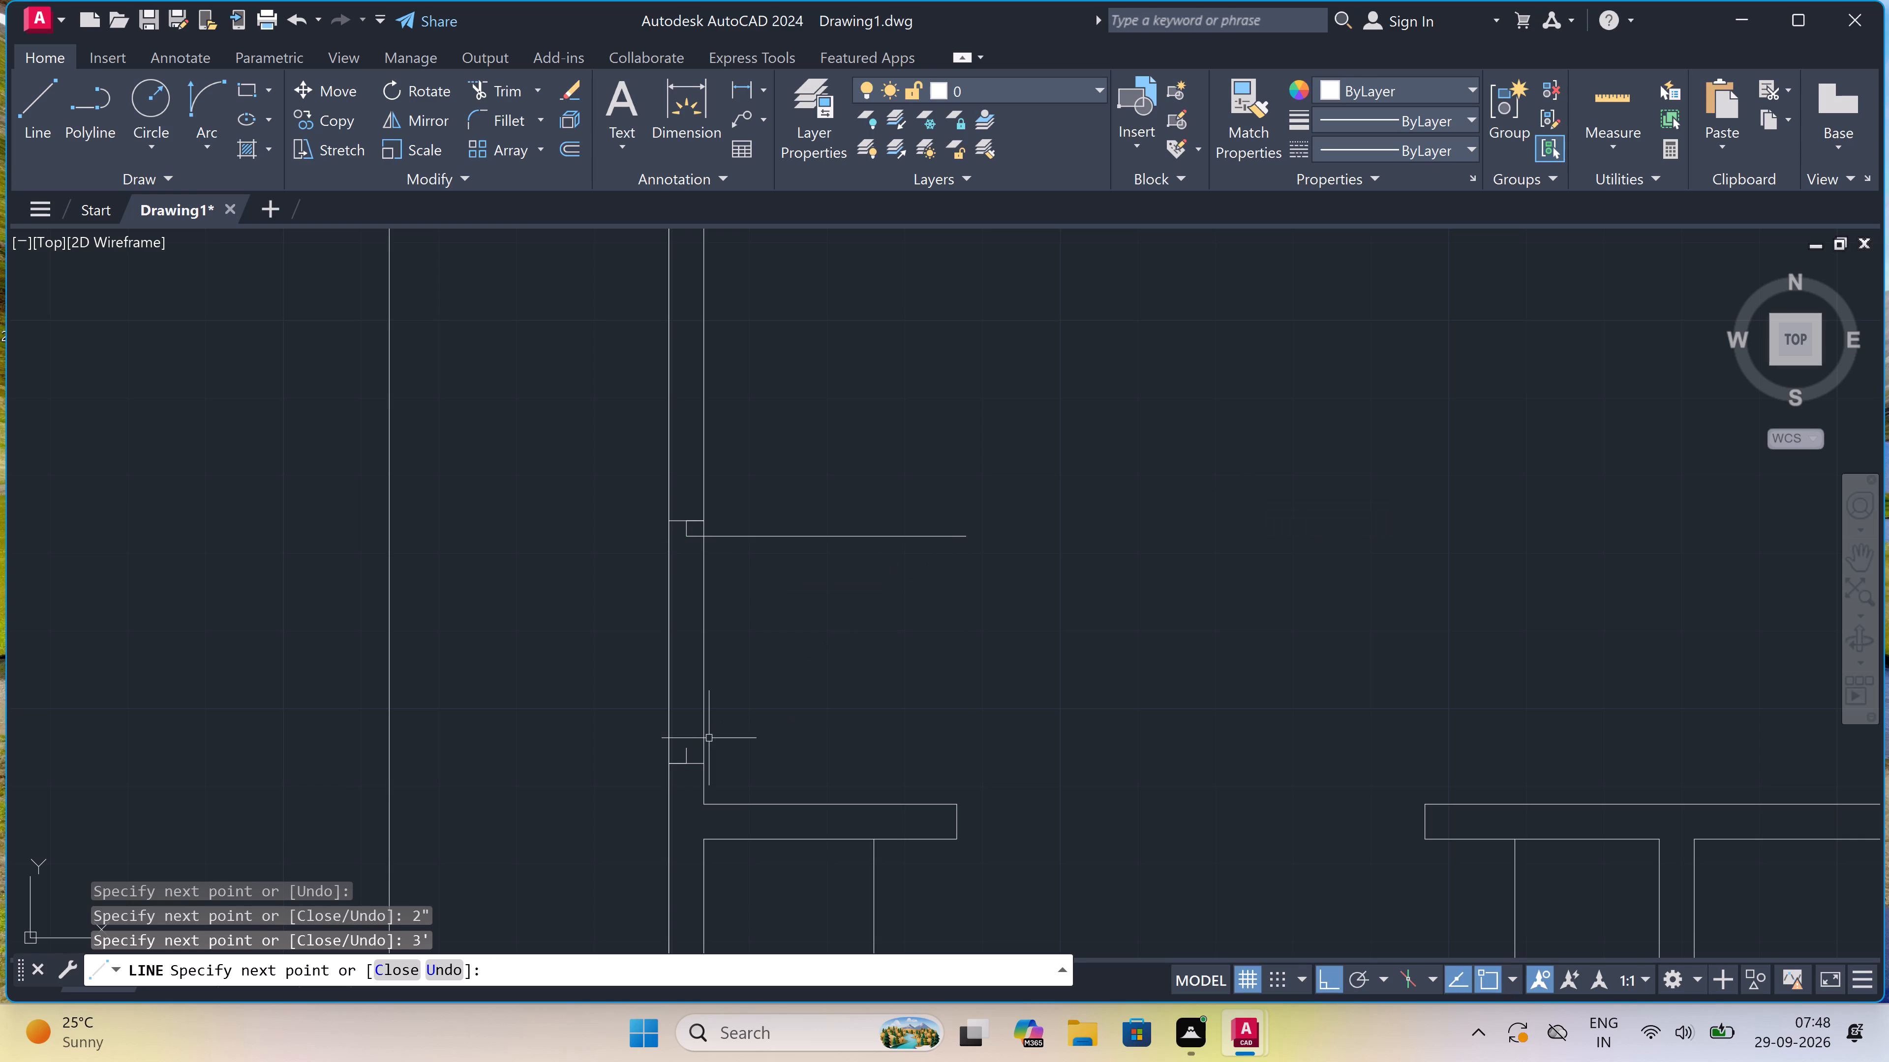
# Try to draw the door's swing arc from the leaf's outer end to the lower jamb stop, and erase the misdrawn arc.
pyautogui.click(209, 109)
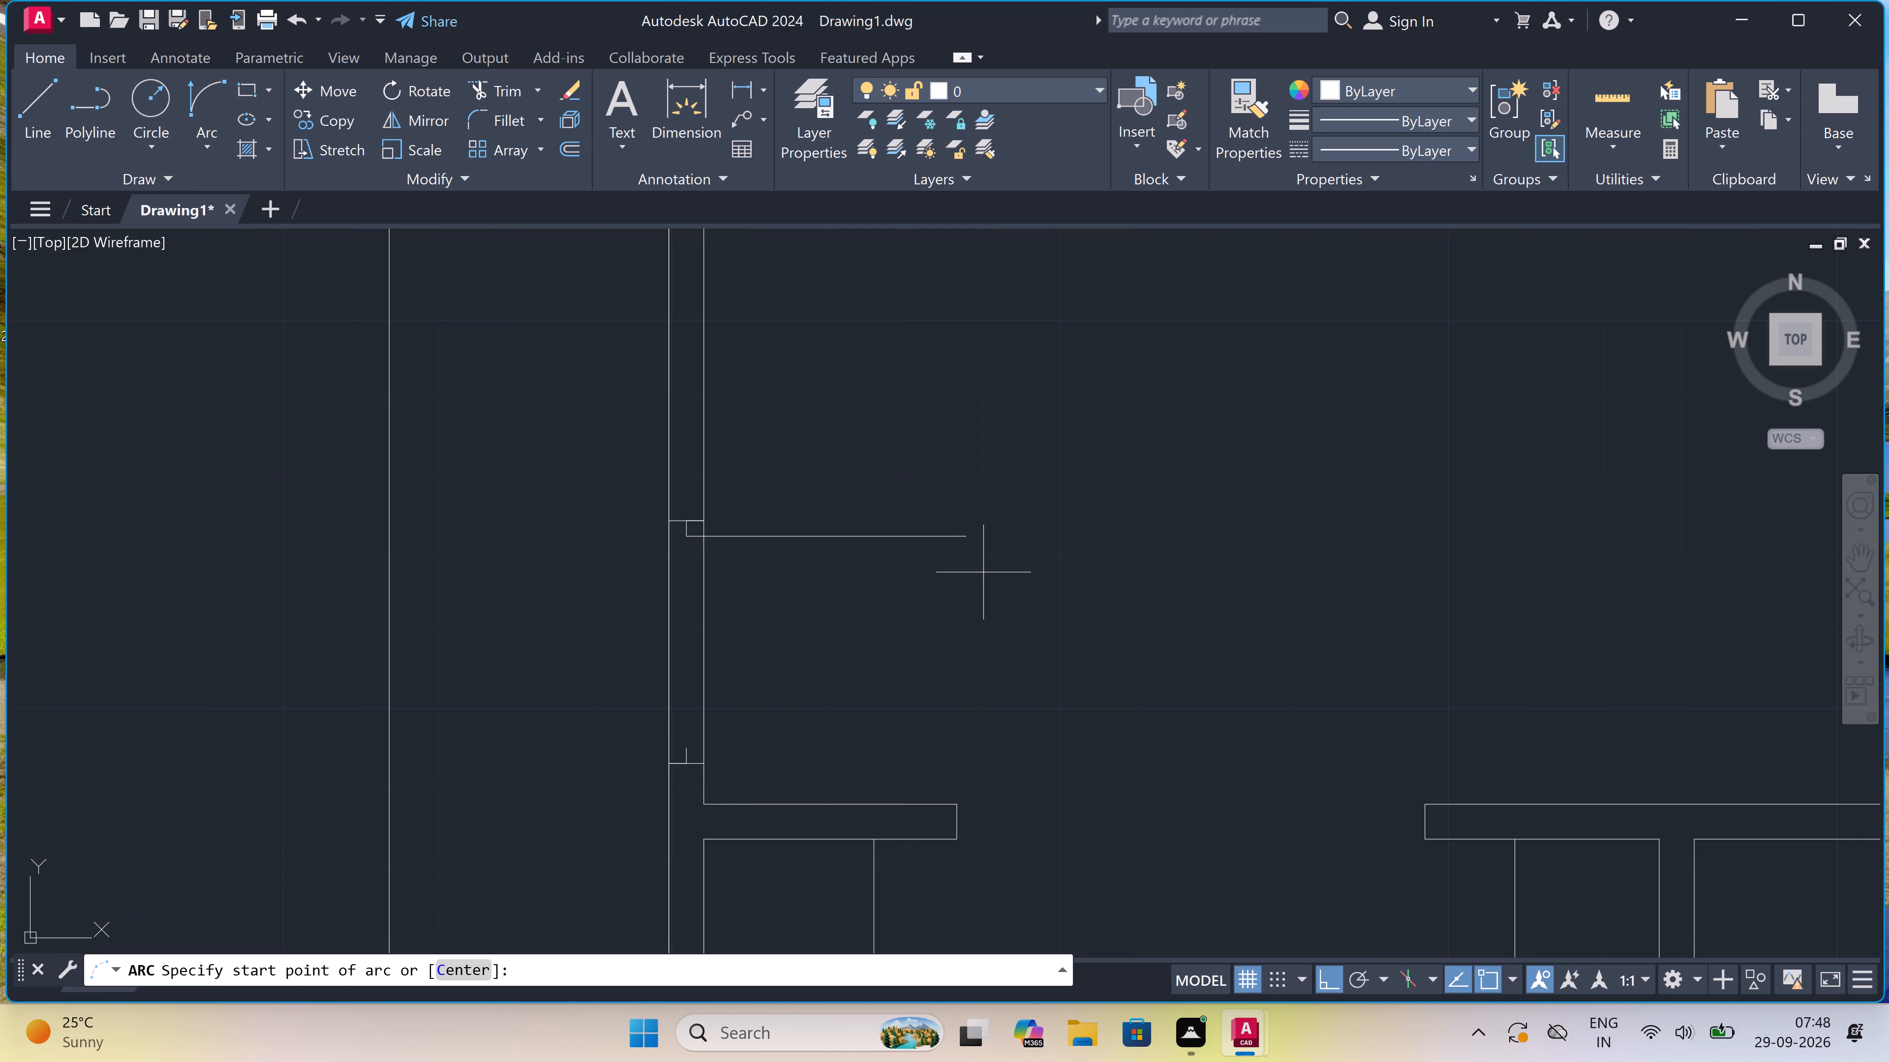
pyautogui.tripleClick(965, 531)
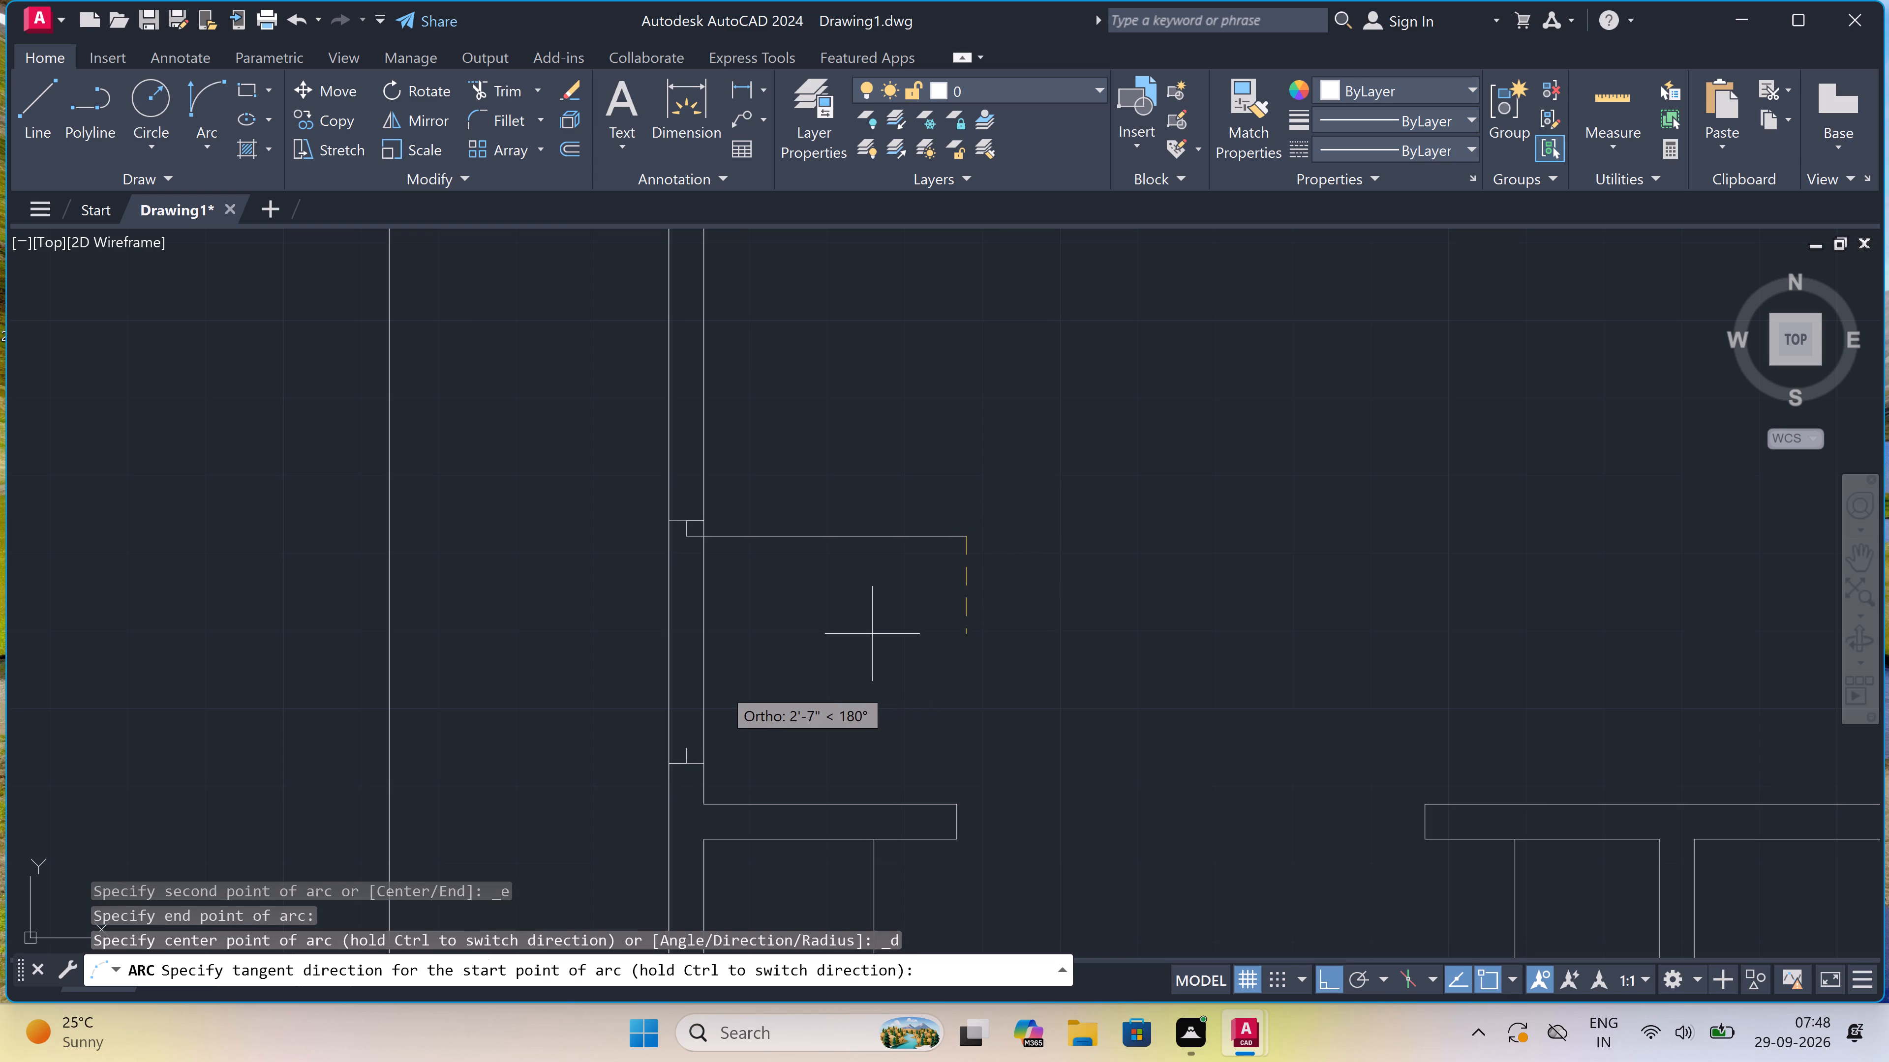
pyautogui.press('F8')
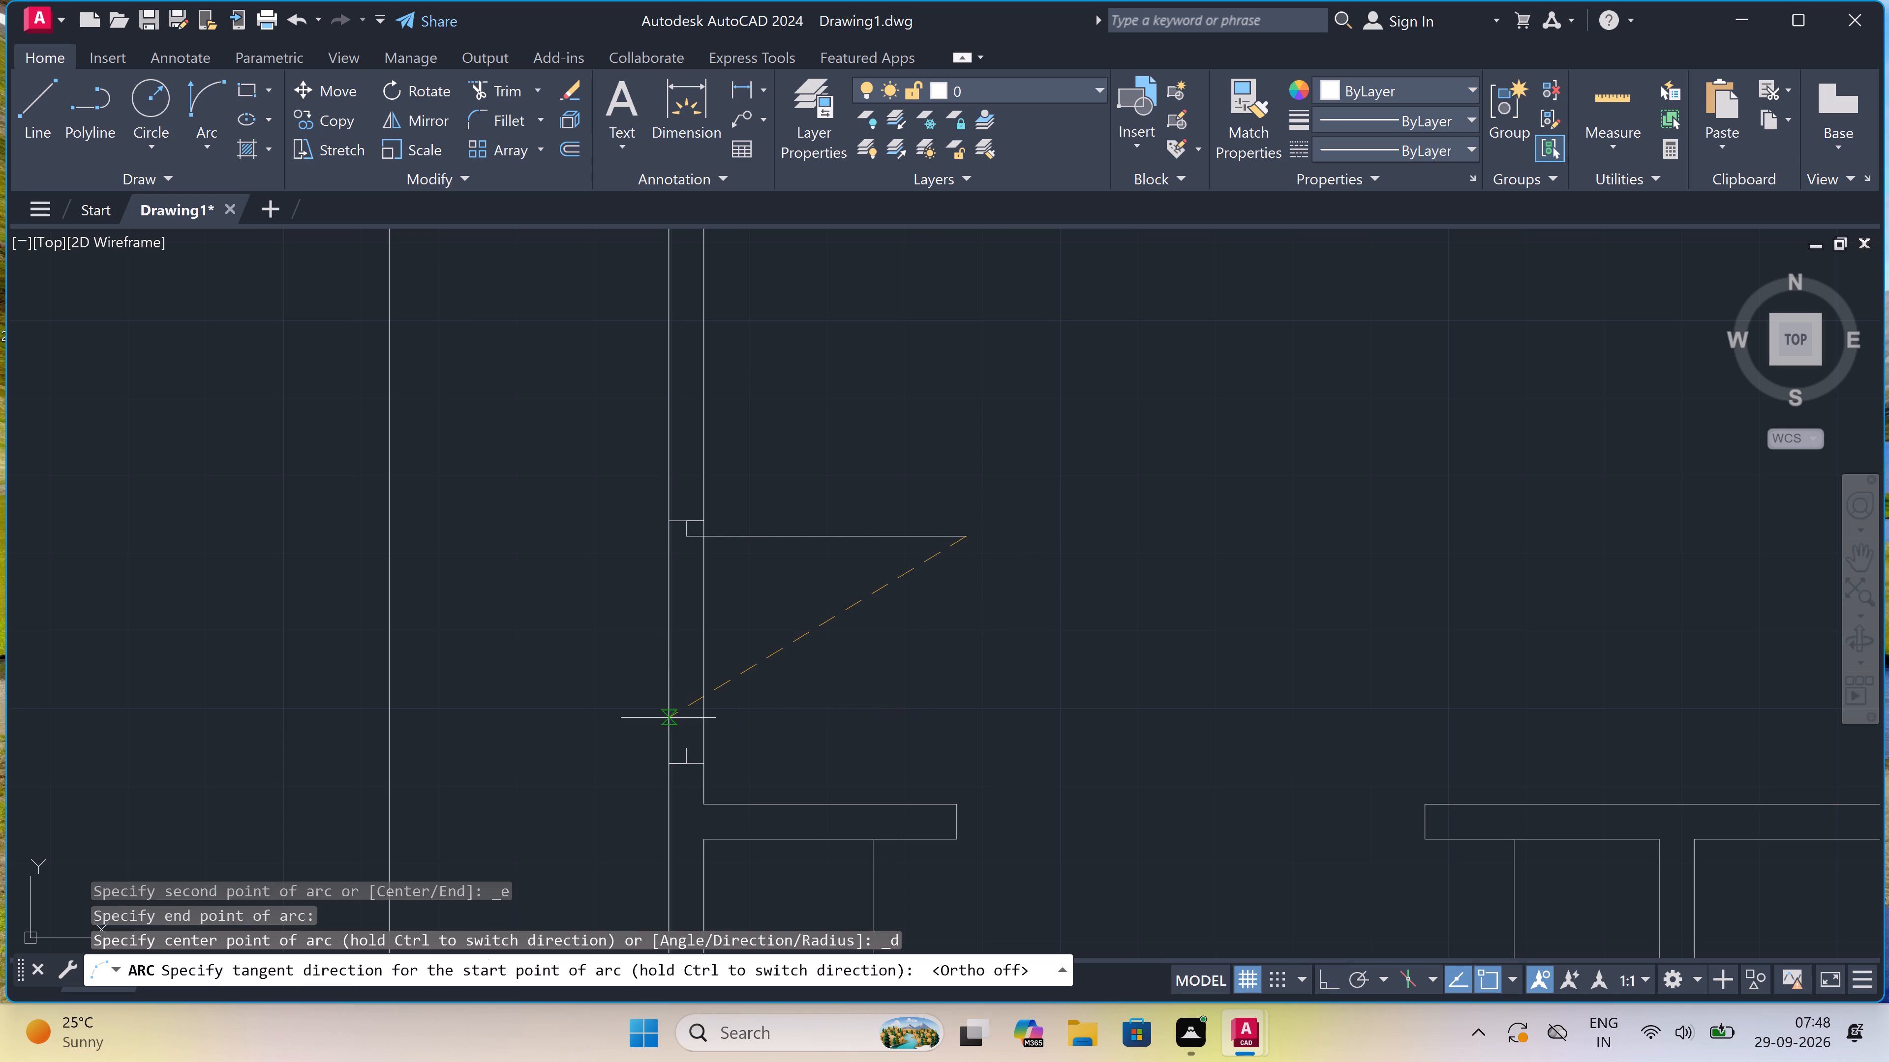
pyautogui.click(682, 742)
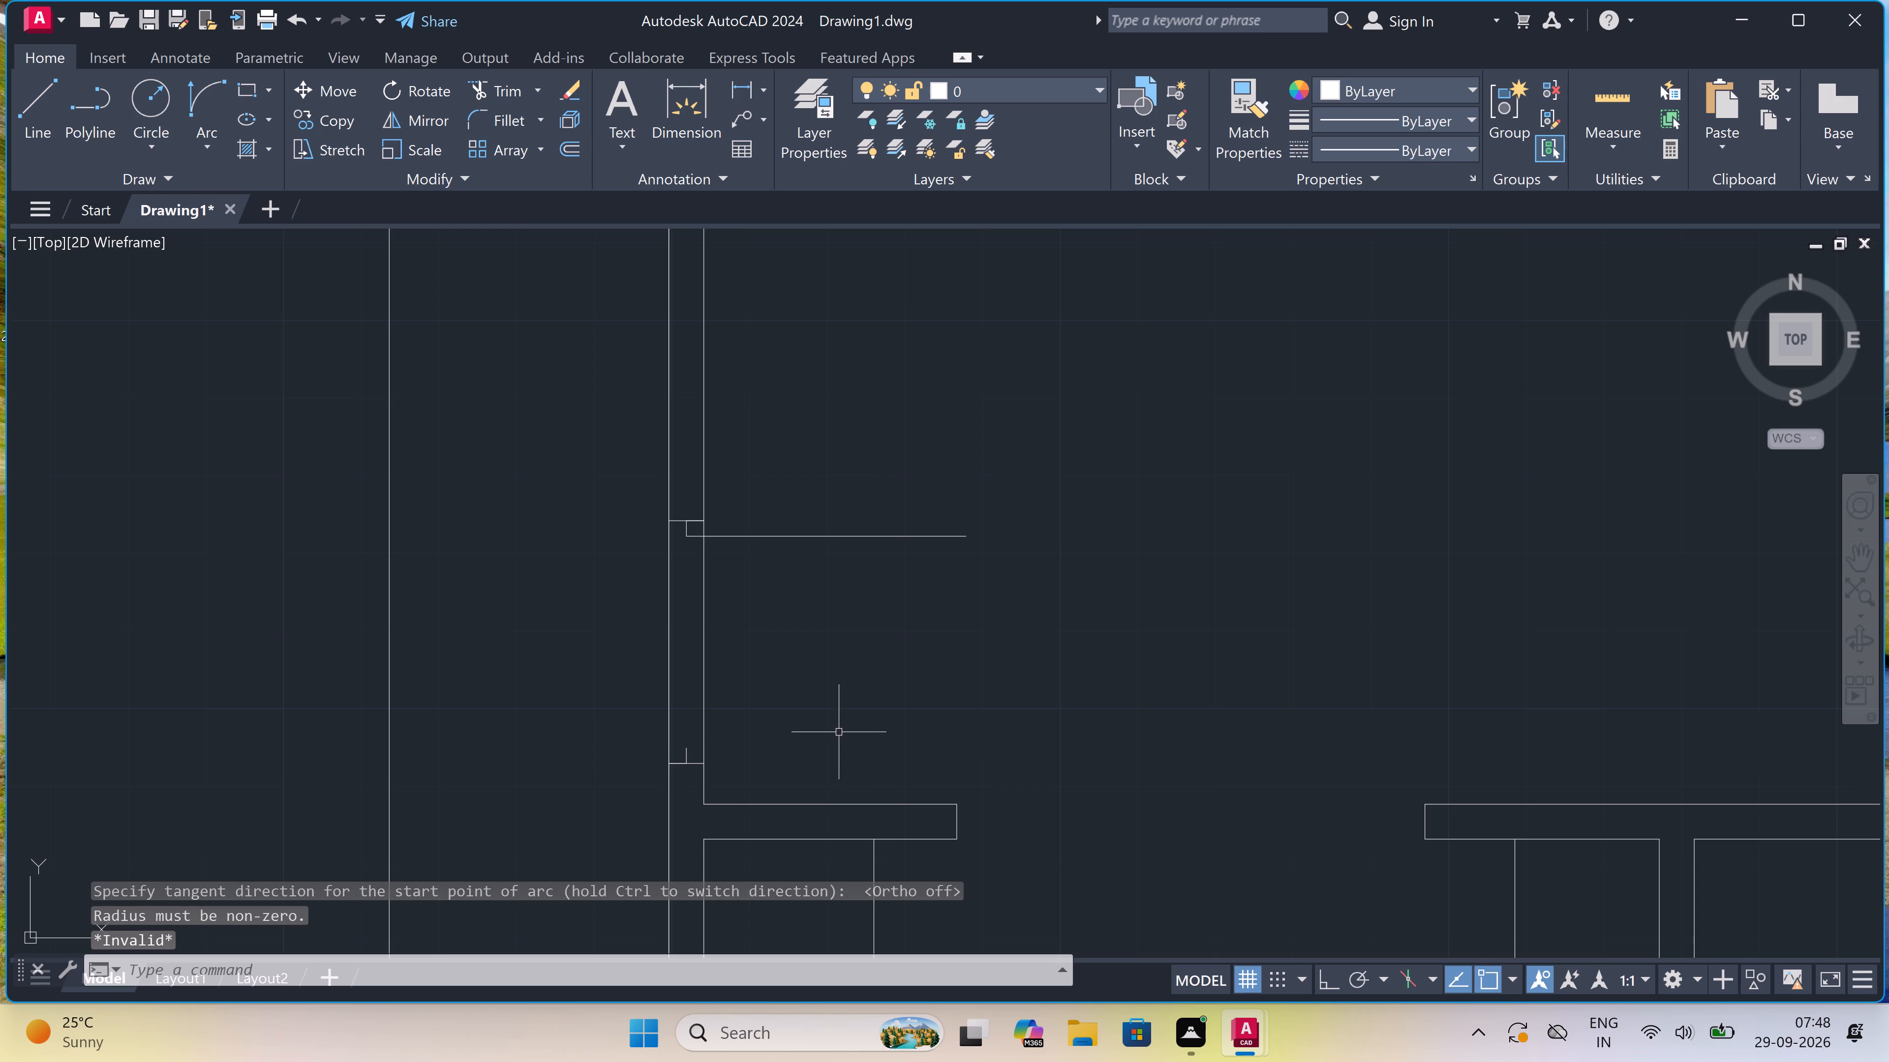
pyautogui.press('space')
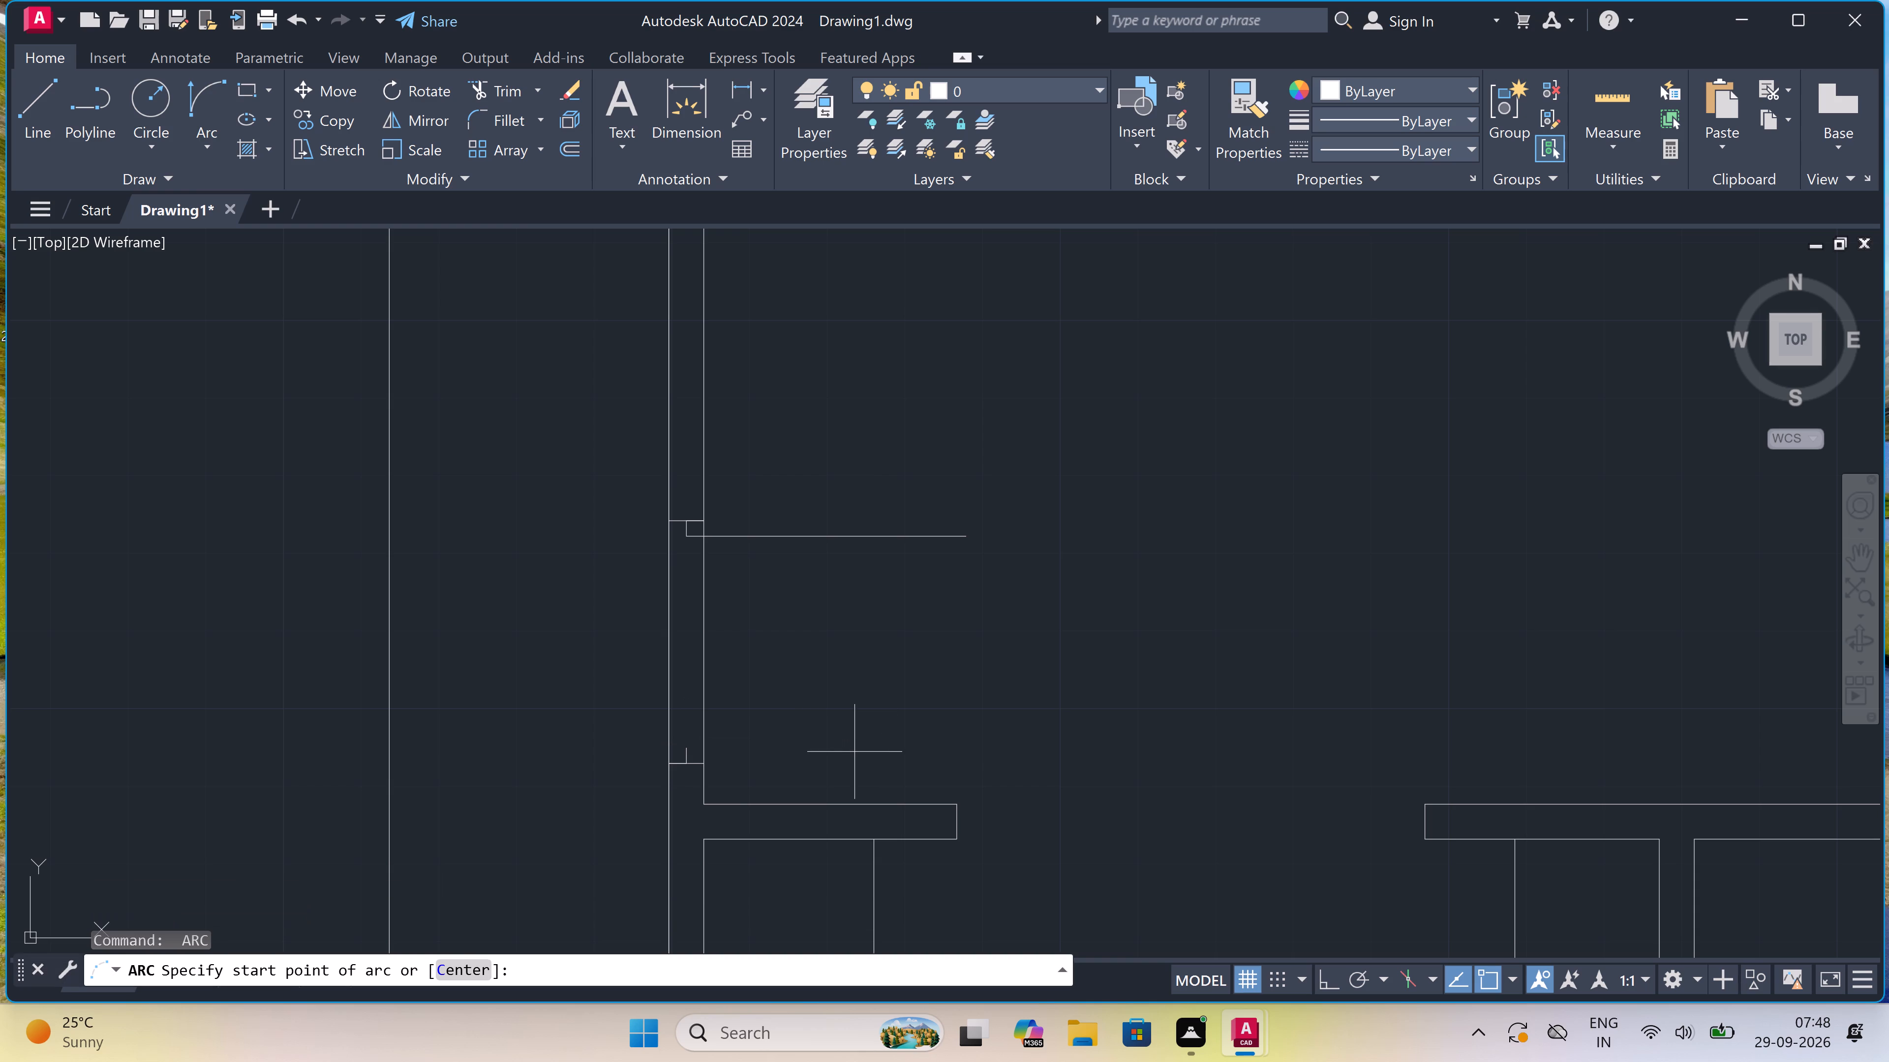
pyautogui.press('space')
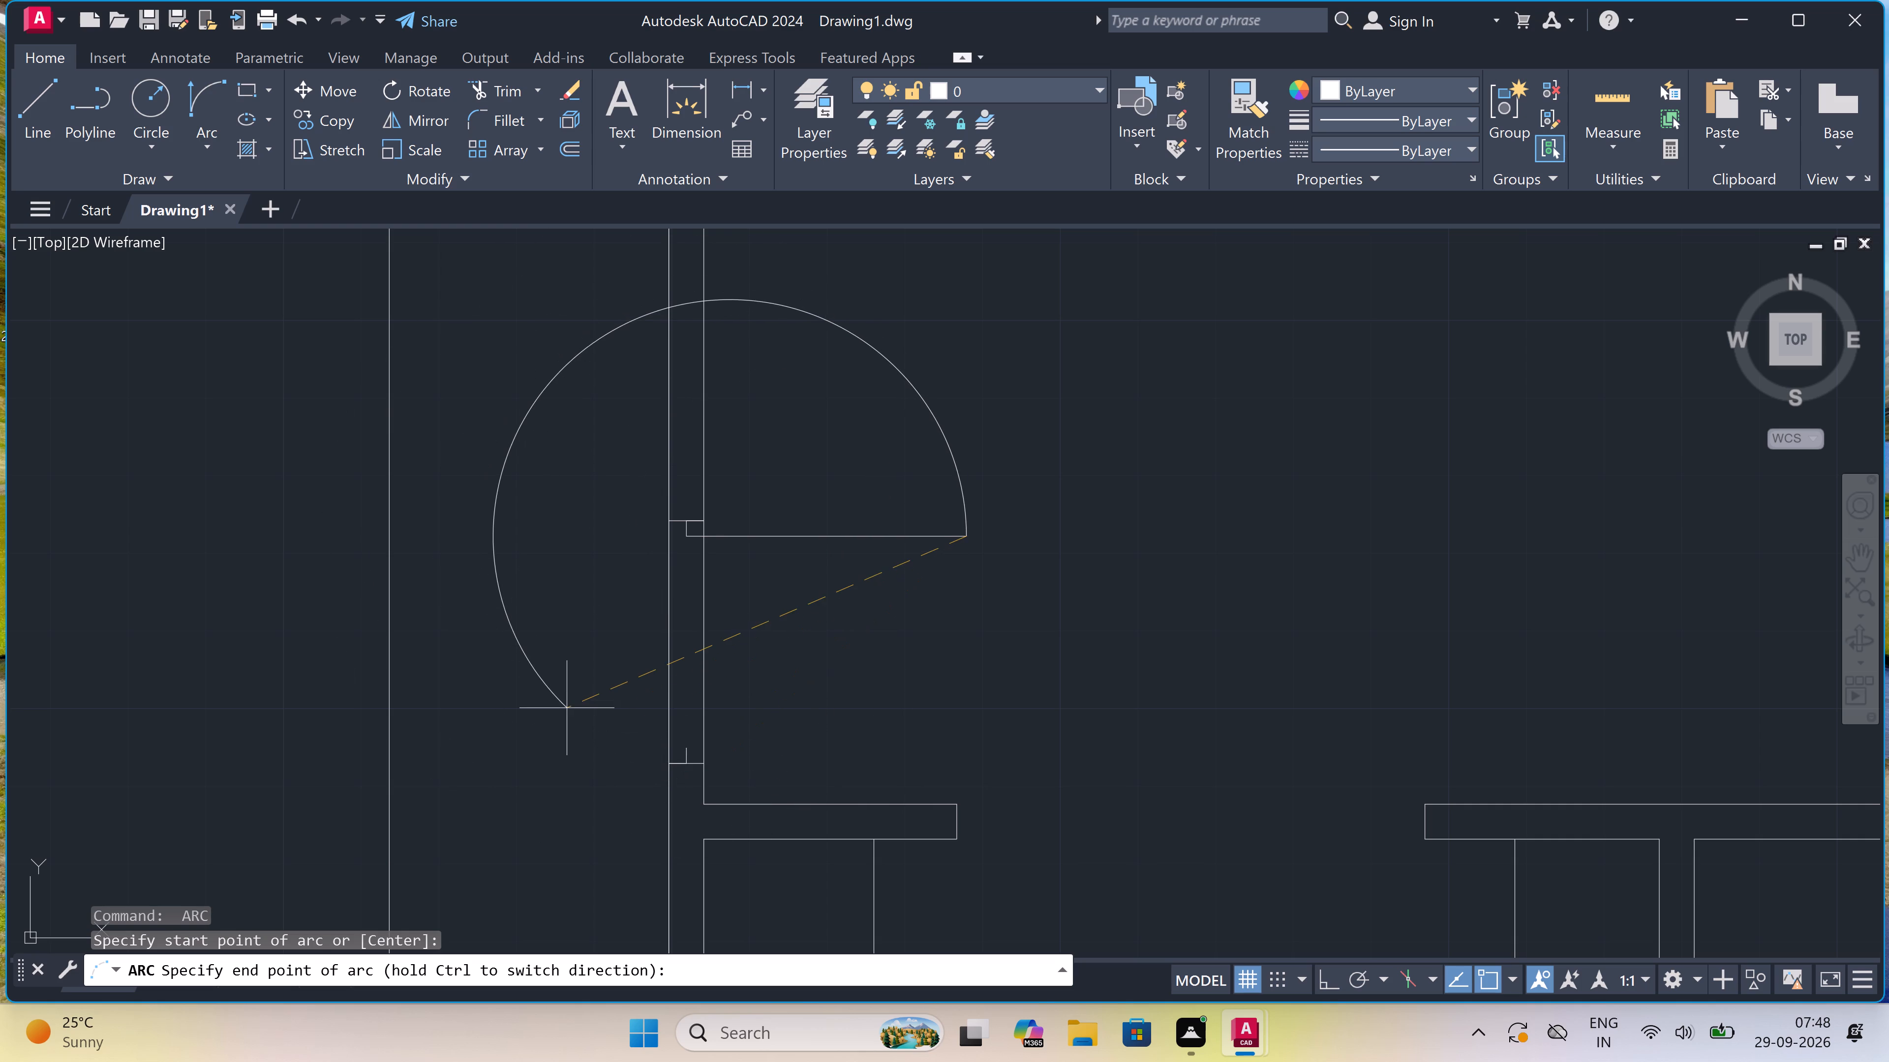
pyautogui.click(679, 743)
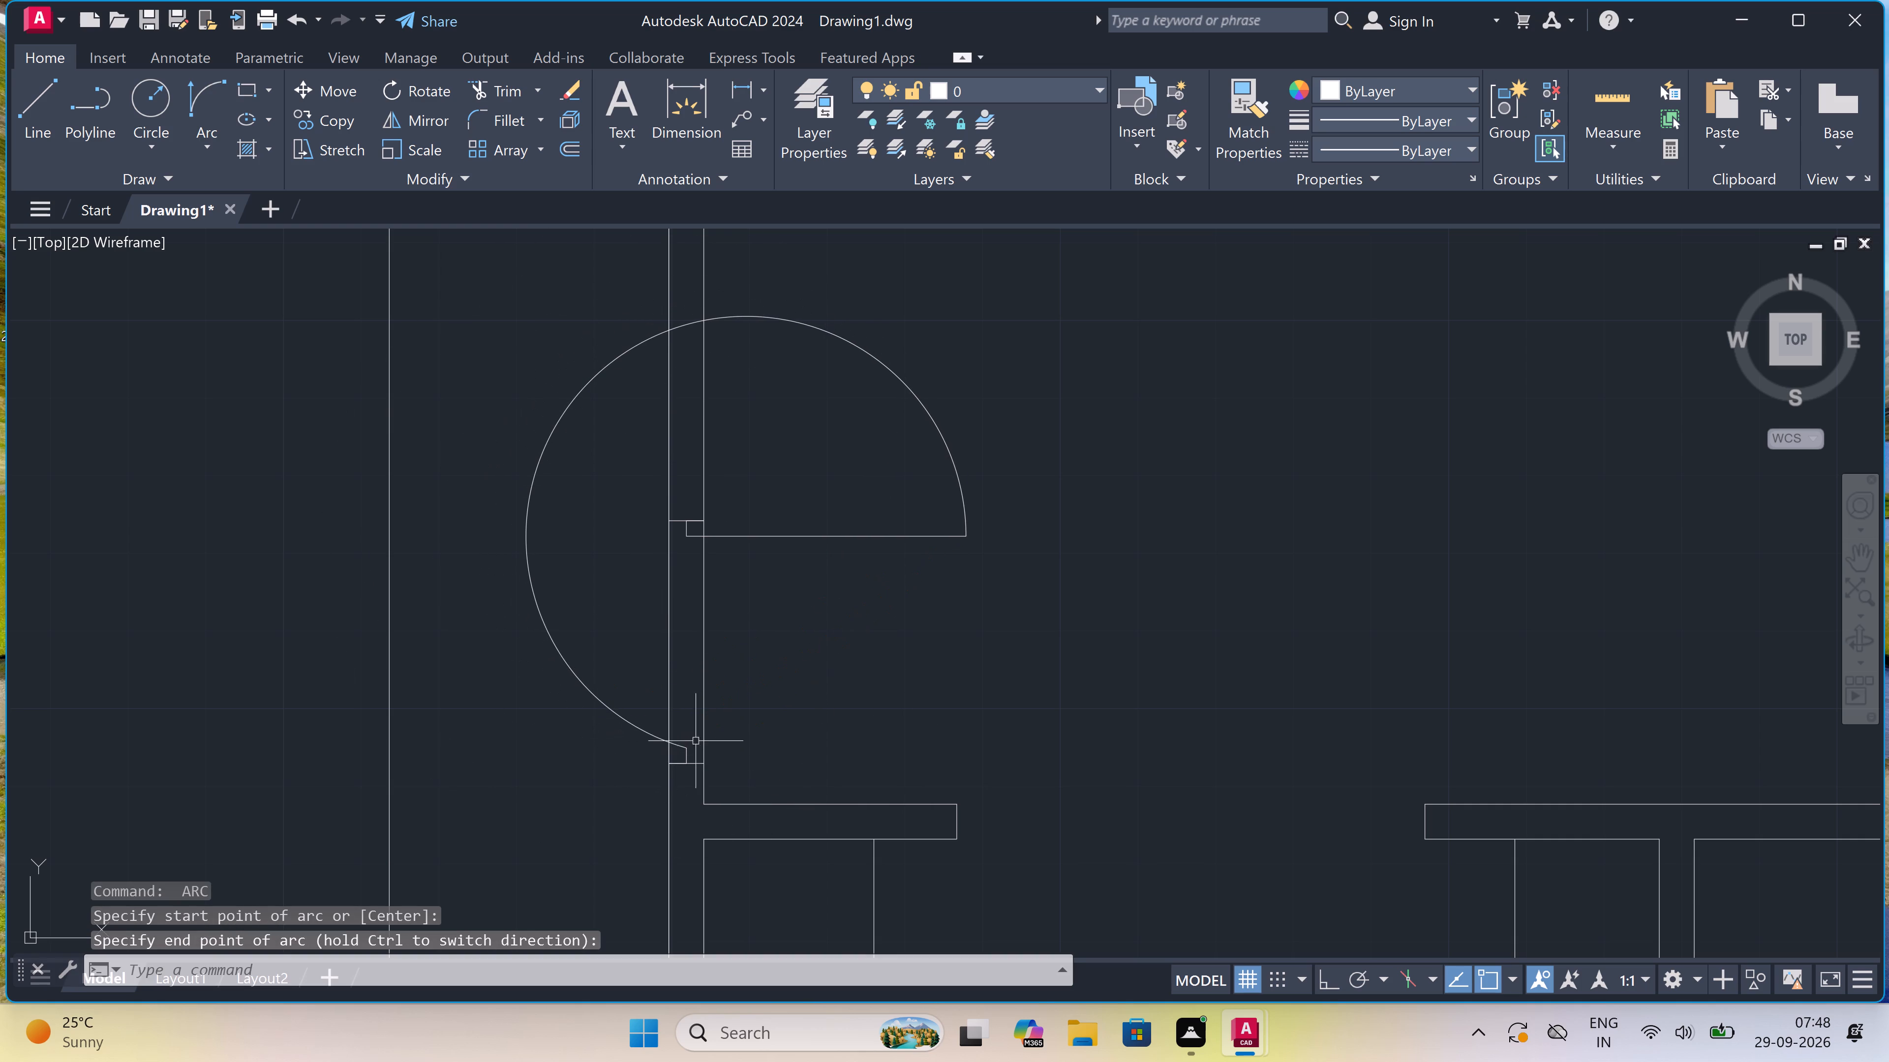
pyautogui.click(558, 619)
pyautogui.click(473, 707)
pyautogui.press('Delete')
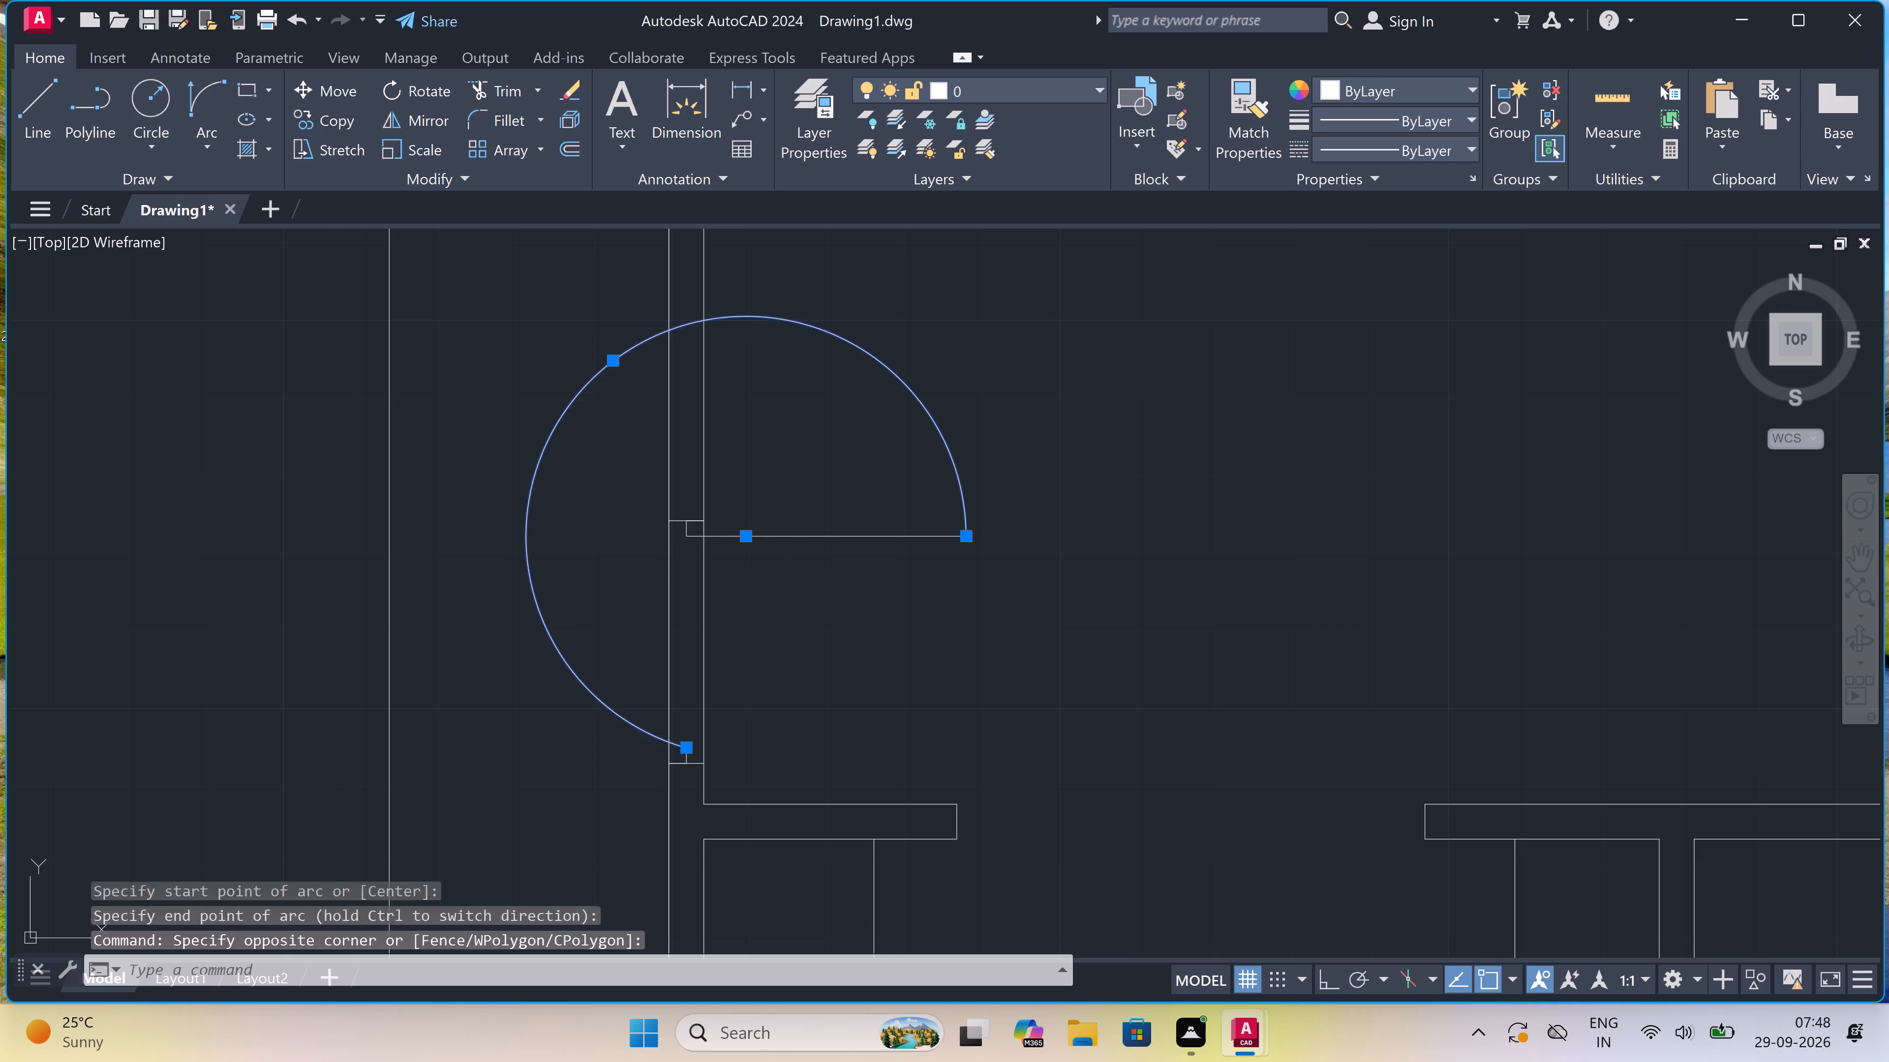
# Draw the door's swing arc from the lower jamb stop to the outer end of the 3' leaf, bulging into the room.
pyautogui.click(192, 89)
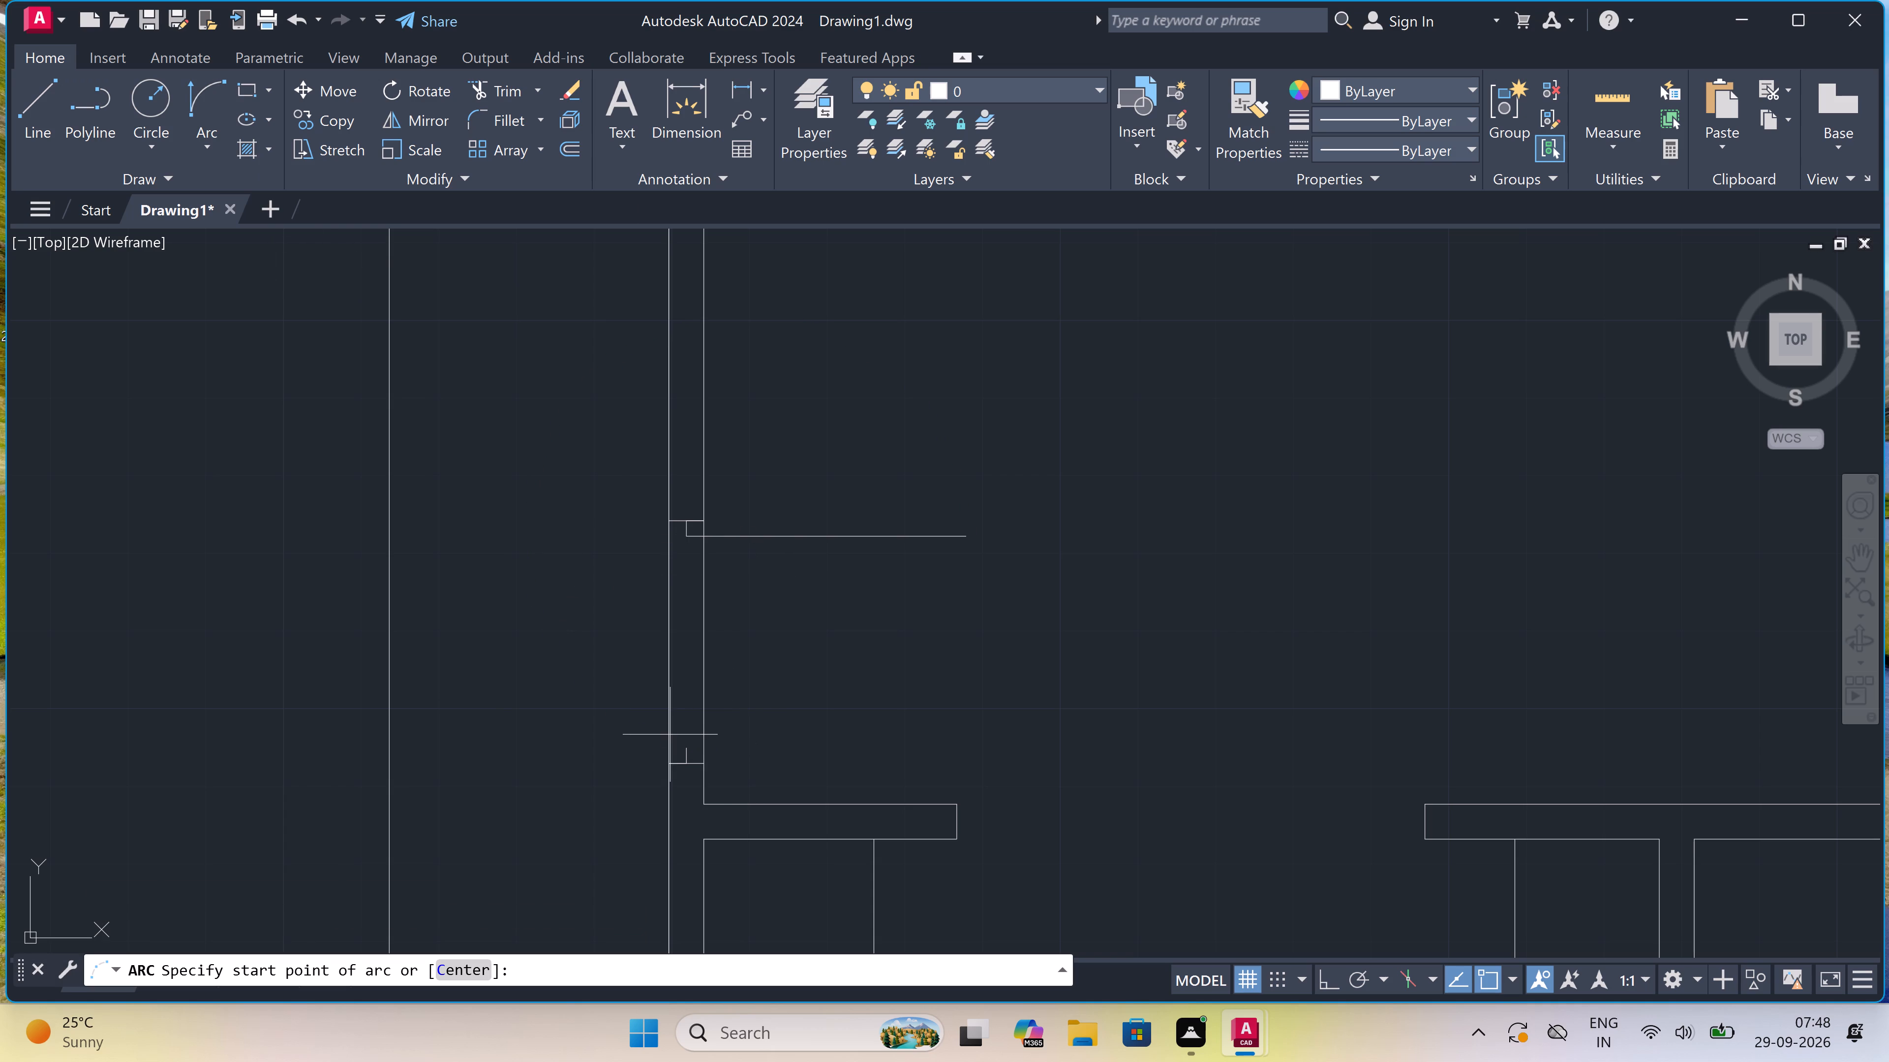
pyautogui.click(689, 746)
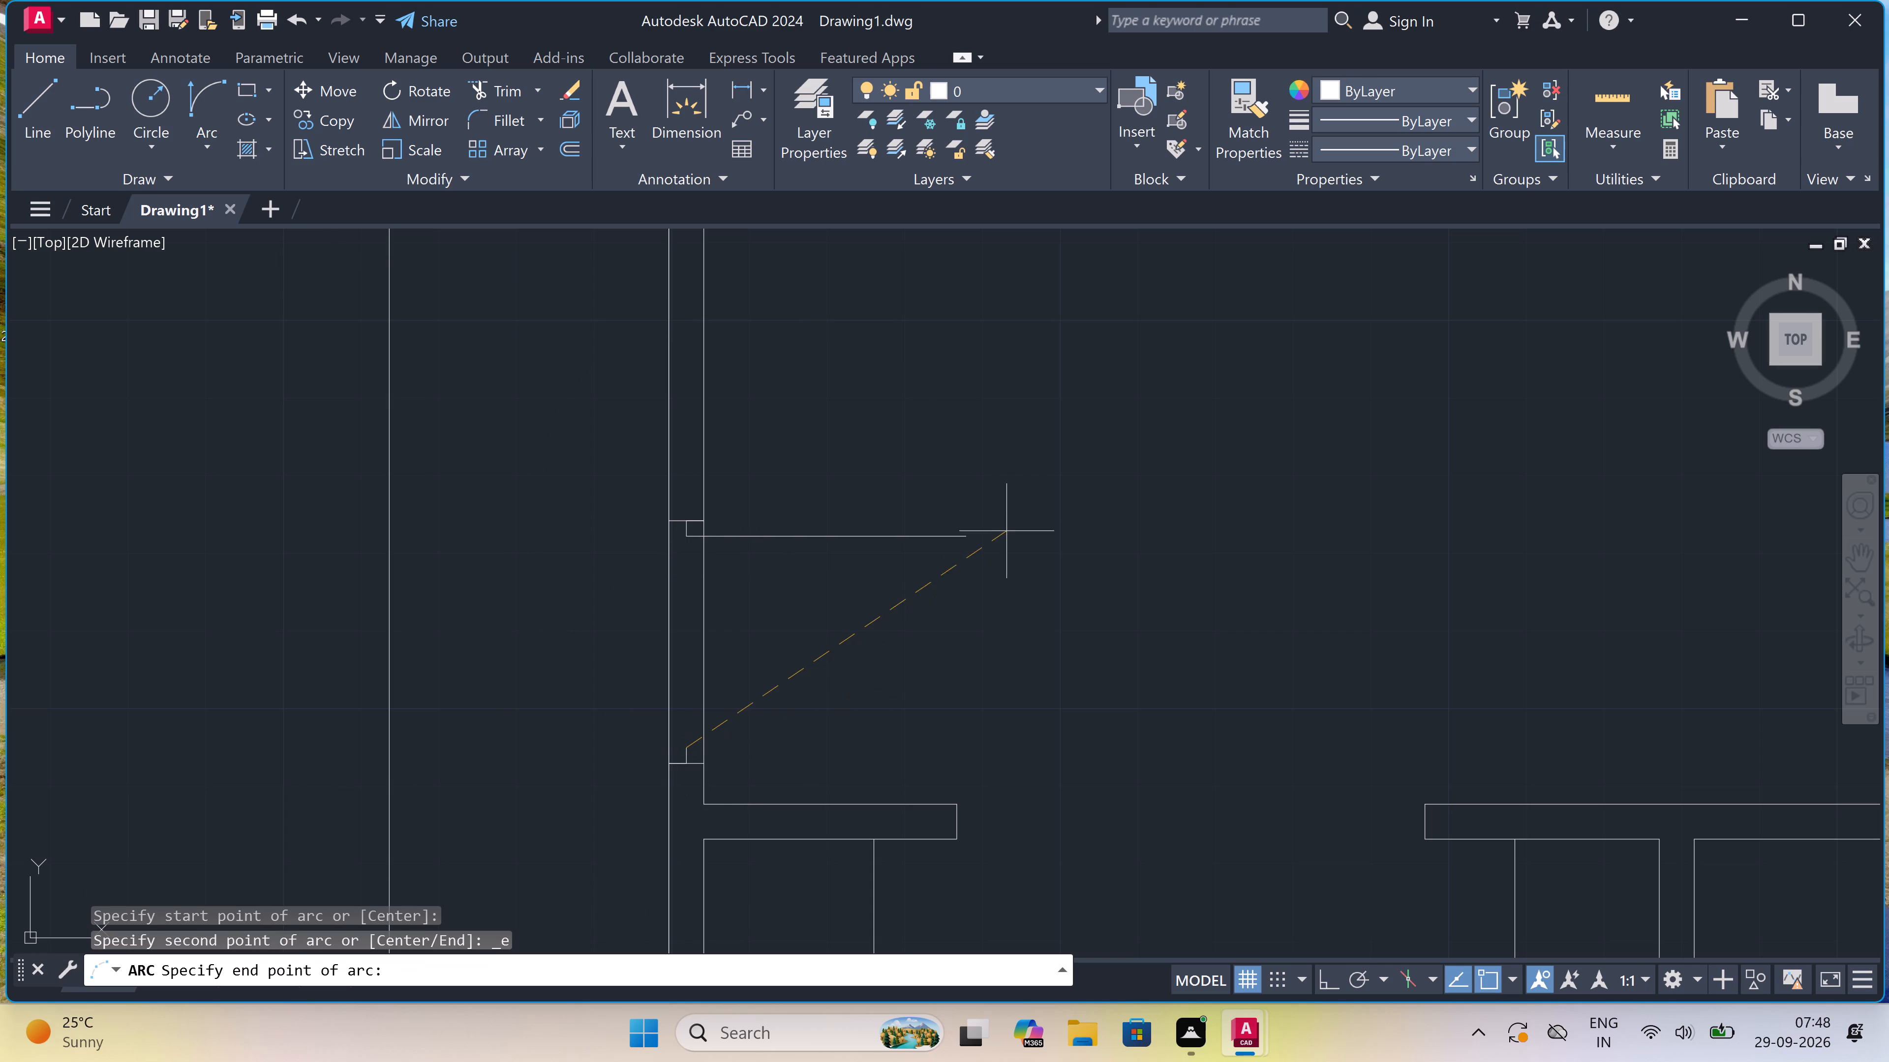
pyautogui.click(969, 537)
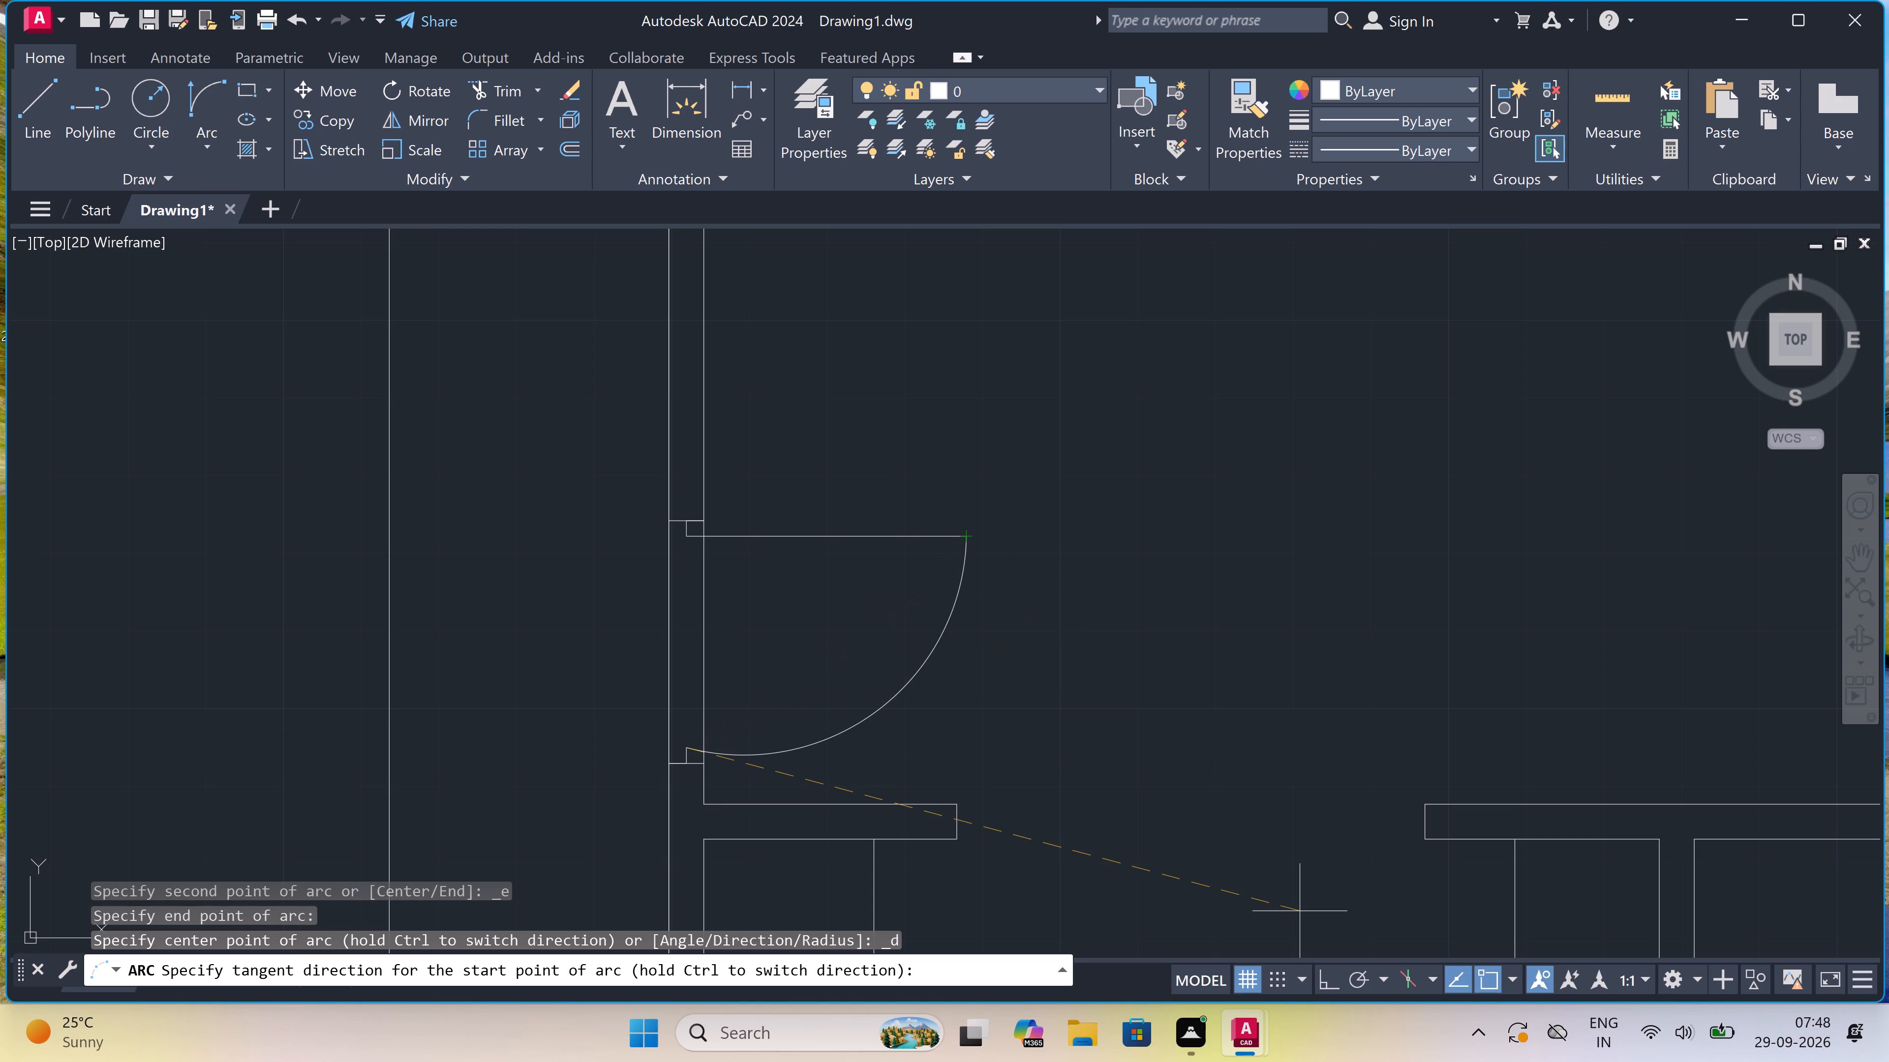
pyautogui.moveTo(1300, 911); pyautogui.dragTo(1300, 916)
# Trim both left exterior wall lines between the two jambs of the new inward-opening door.
pyautogui.write('tr')
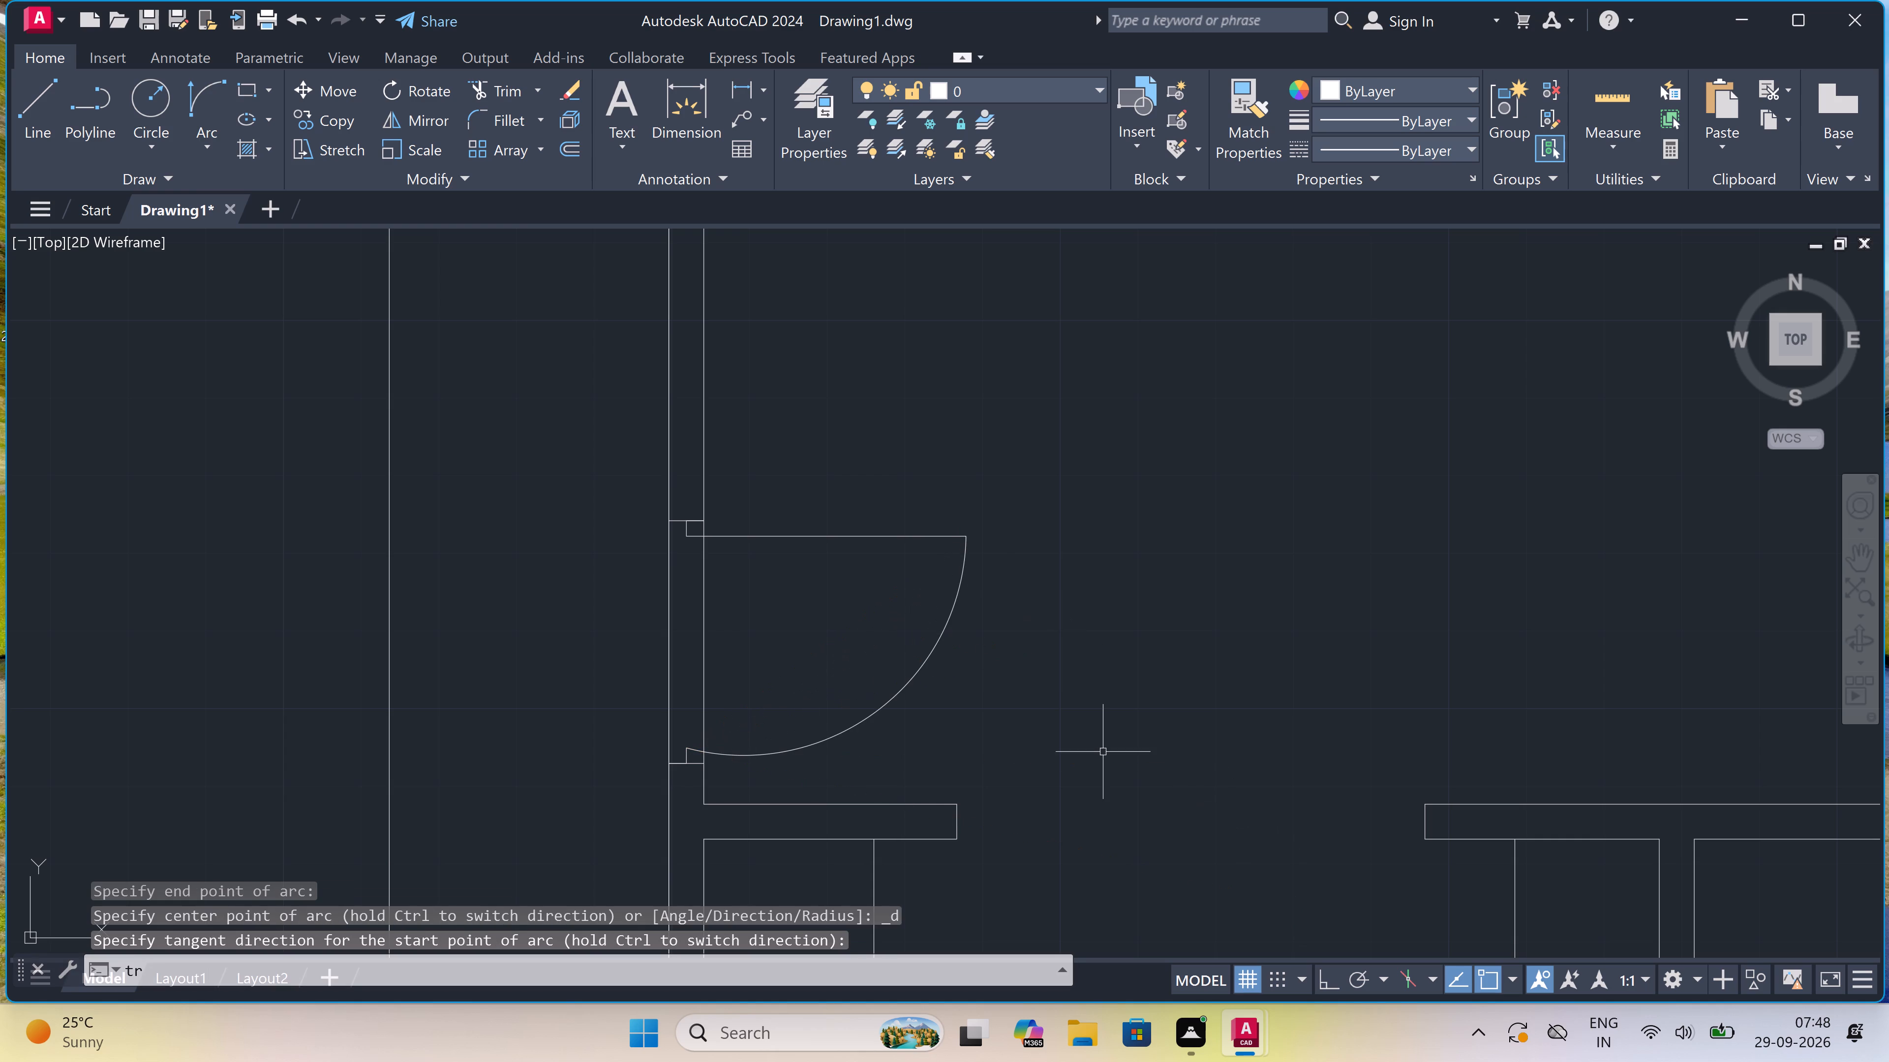
pyautogui.press('space')
pyautogui.moveTo(750, 664); pyautogui.dragTo(758, 665)
pyautogui.click(591, 677)
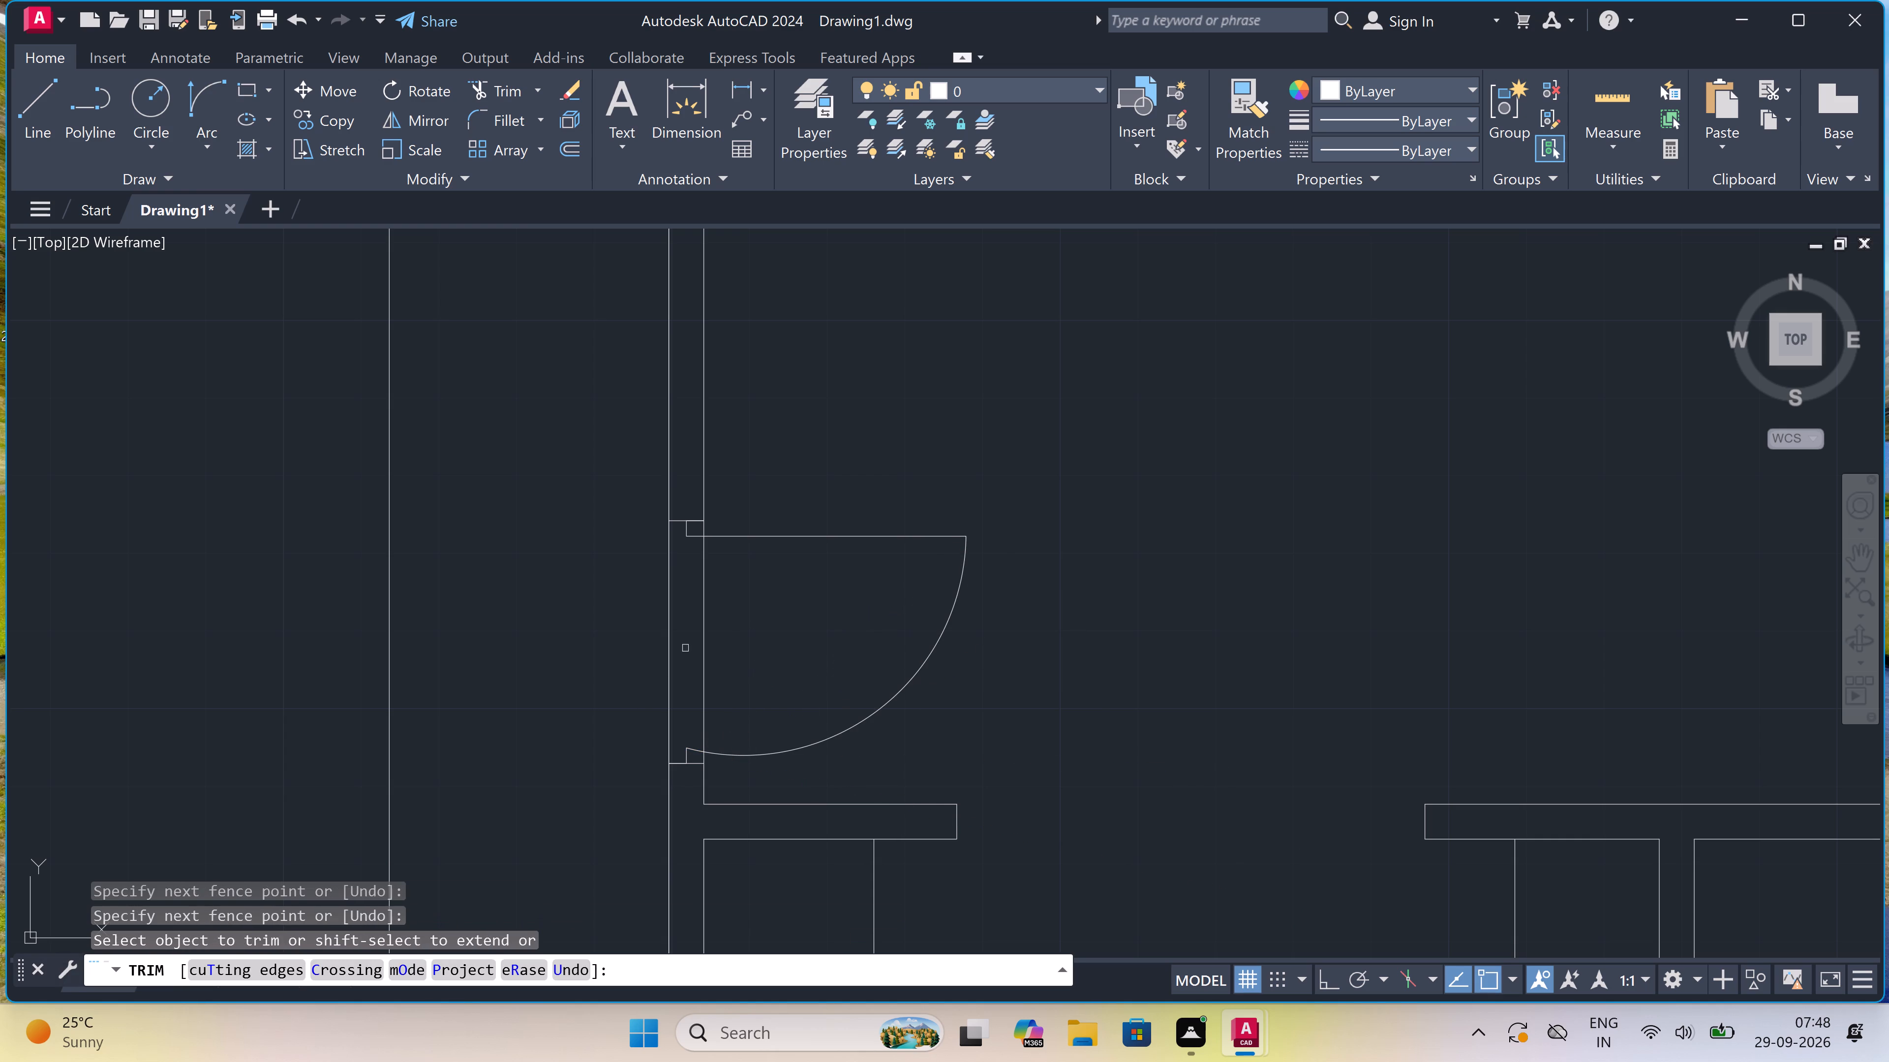
pyautogui.click(719, 633)
pyautogui.click(630, 652)
pyautogui.press('Escape')
# Draw a 5' window in the left exterior wall between the outward- and inward-opening doors, with end lines across the wall and a centre line.
pyautogui.scroll(-6, 1045, 576)
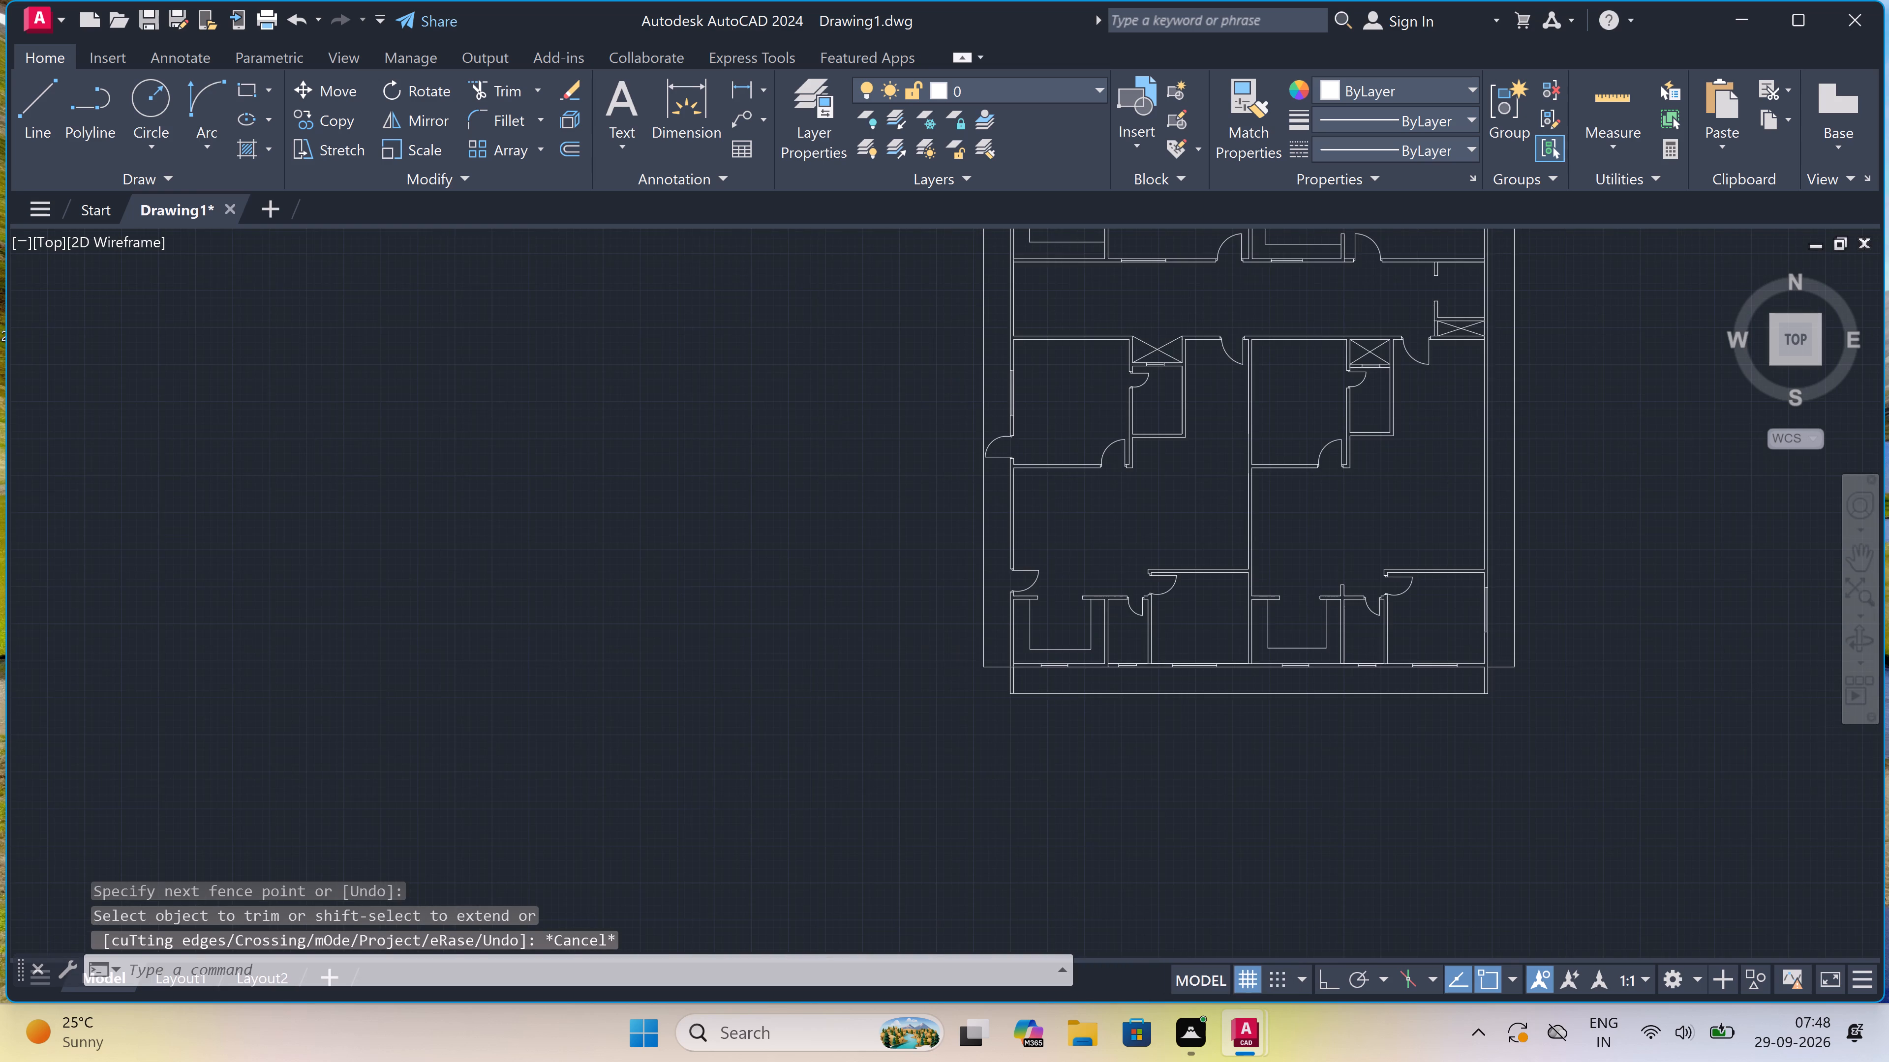
pyautogui.scroll(2, 1045, 557)
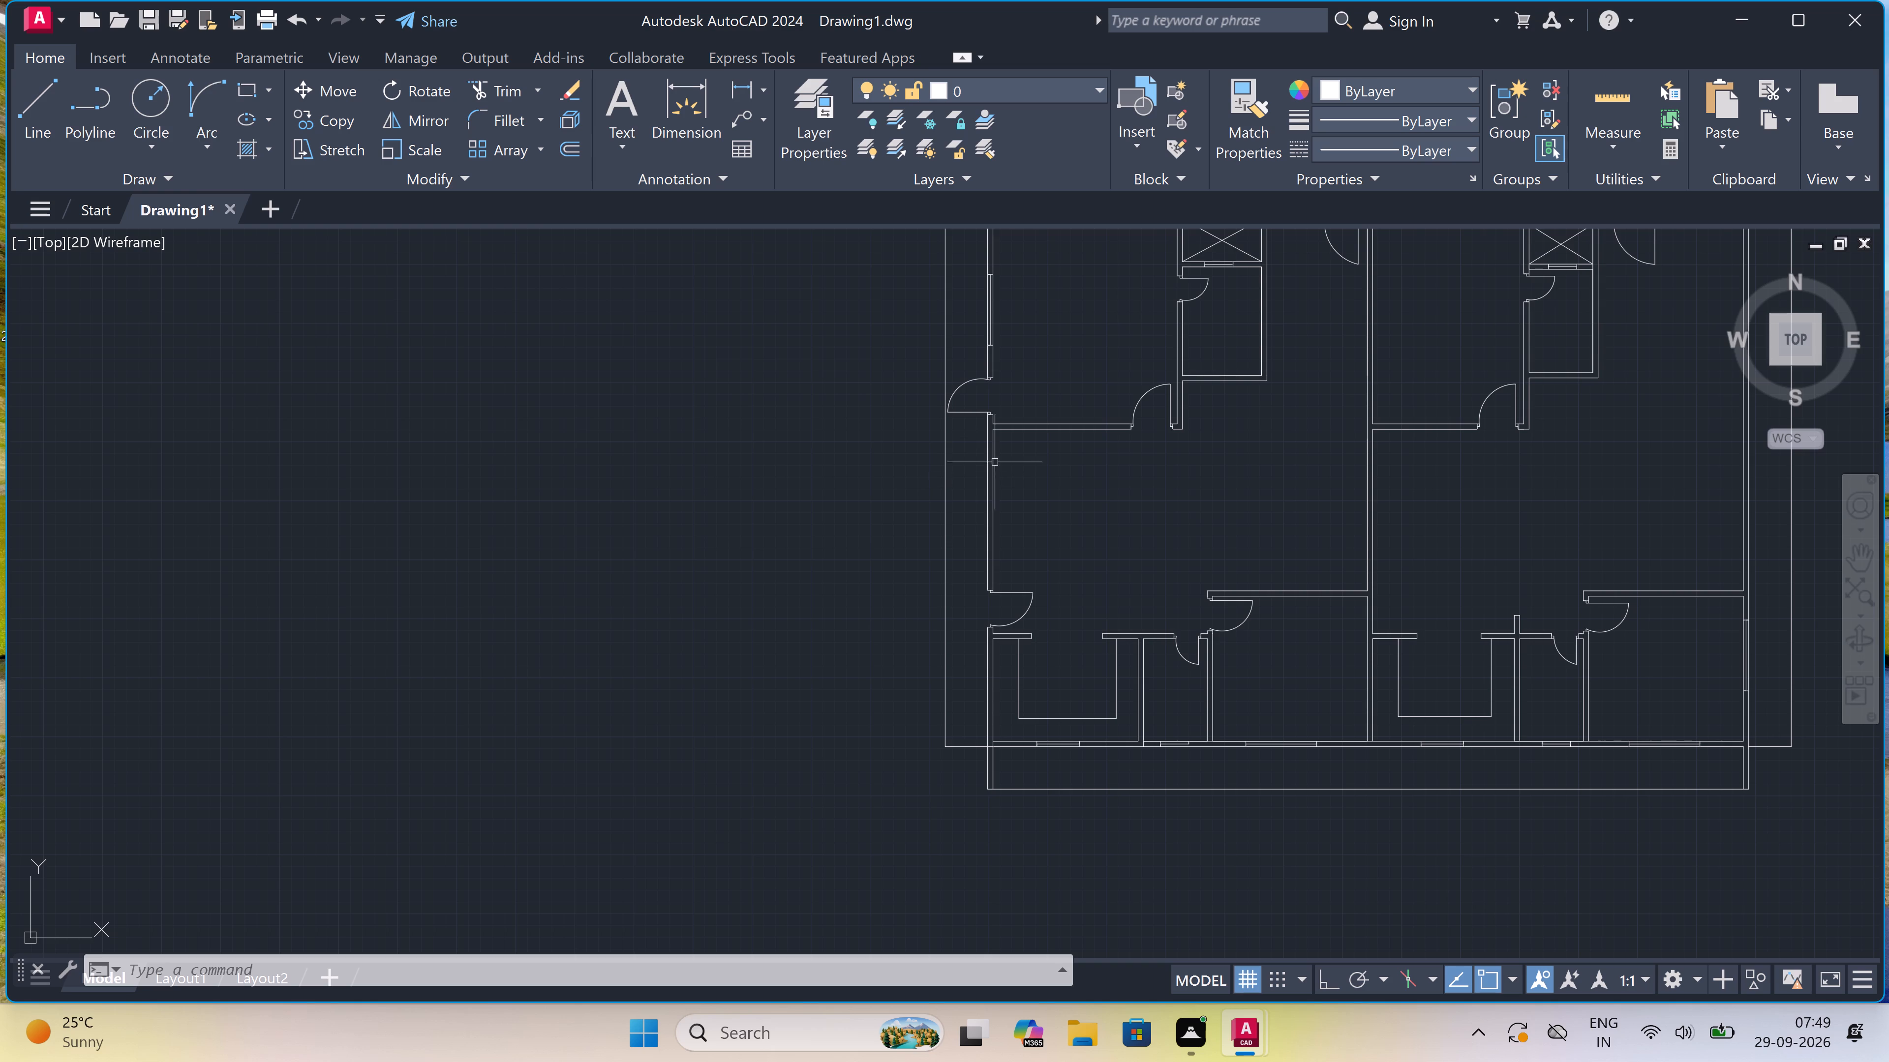
pyautogui.scroll(2, 996, 462)
pyautogui.press('l')
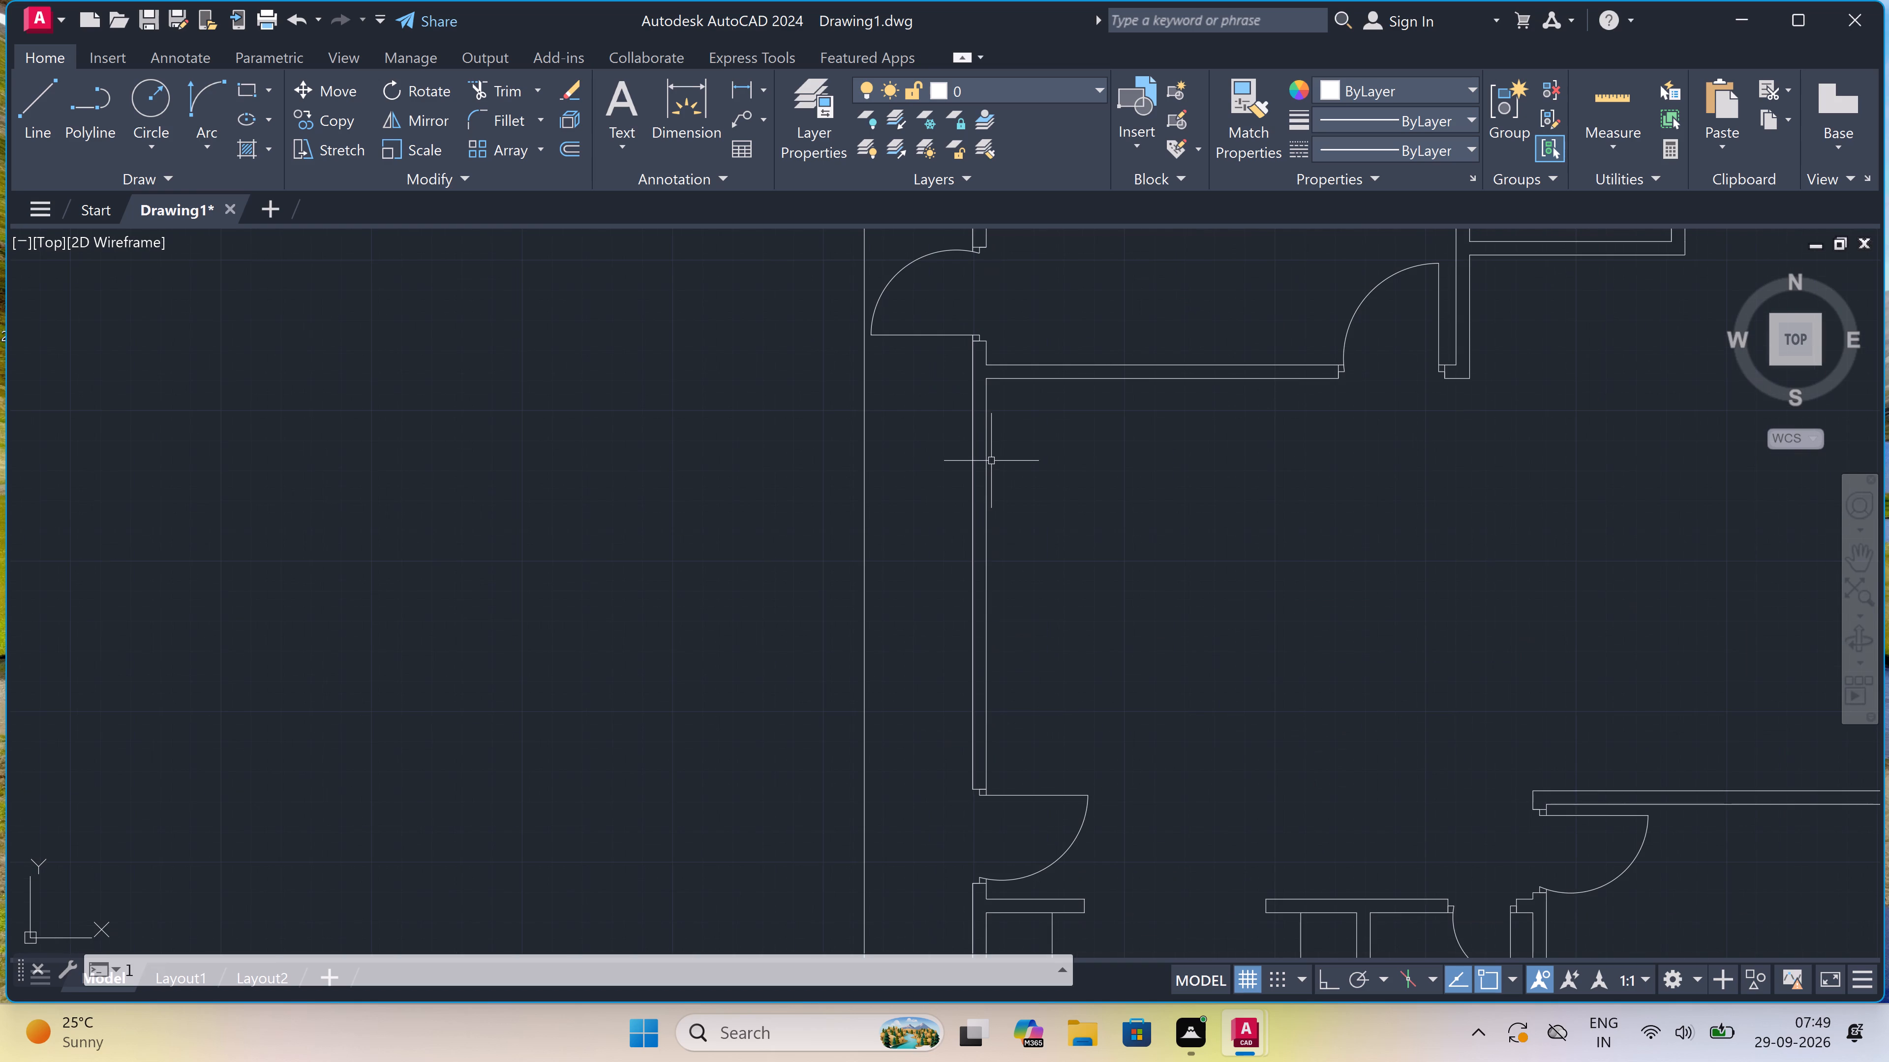
pyautogui.press('space')
pyautogui.click(986, 462)
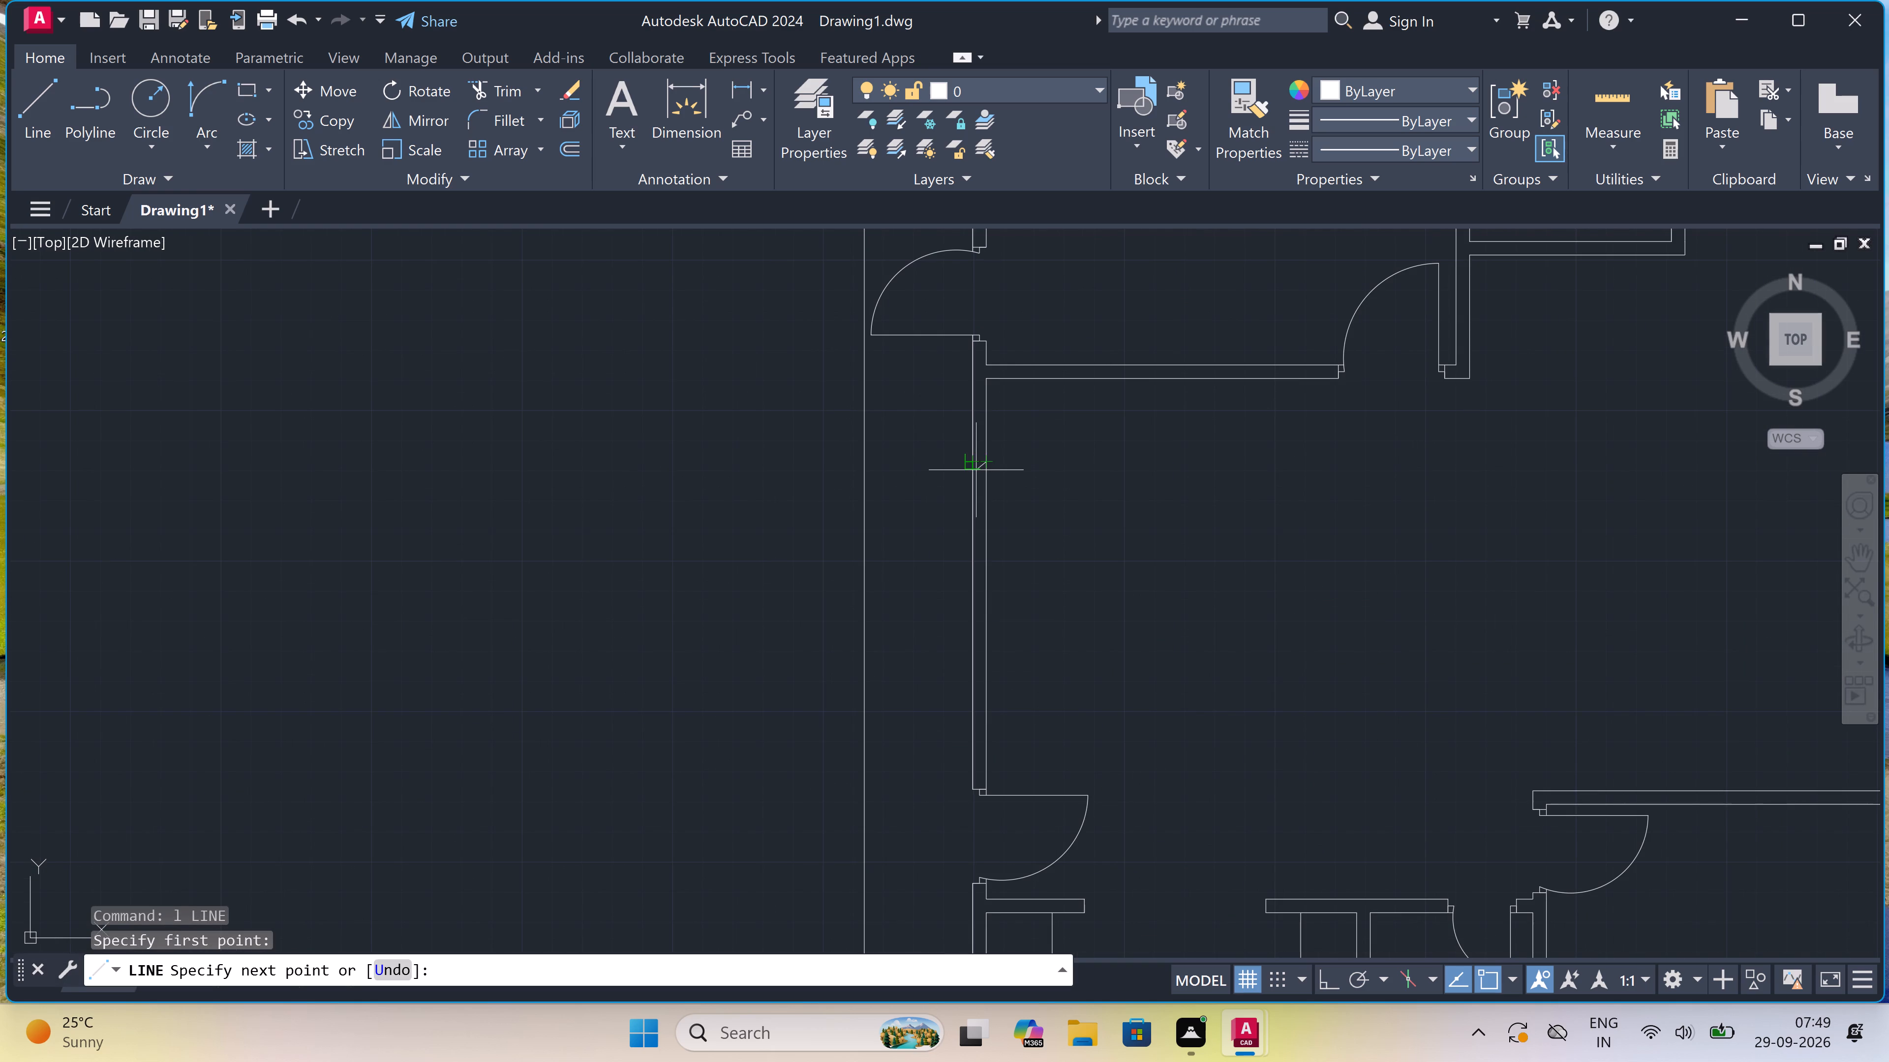
pyautogui.scroll(2, 976, 470)
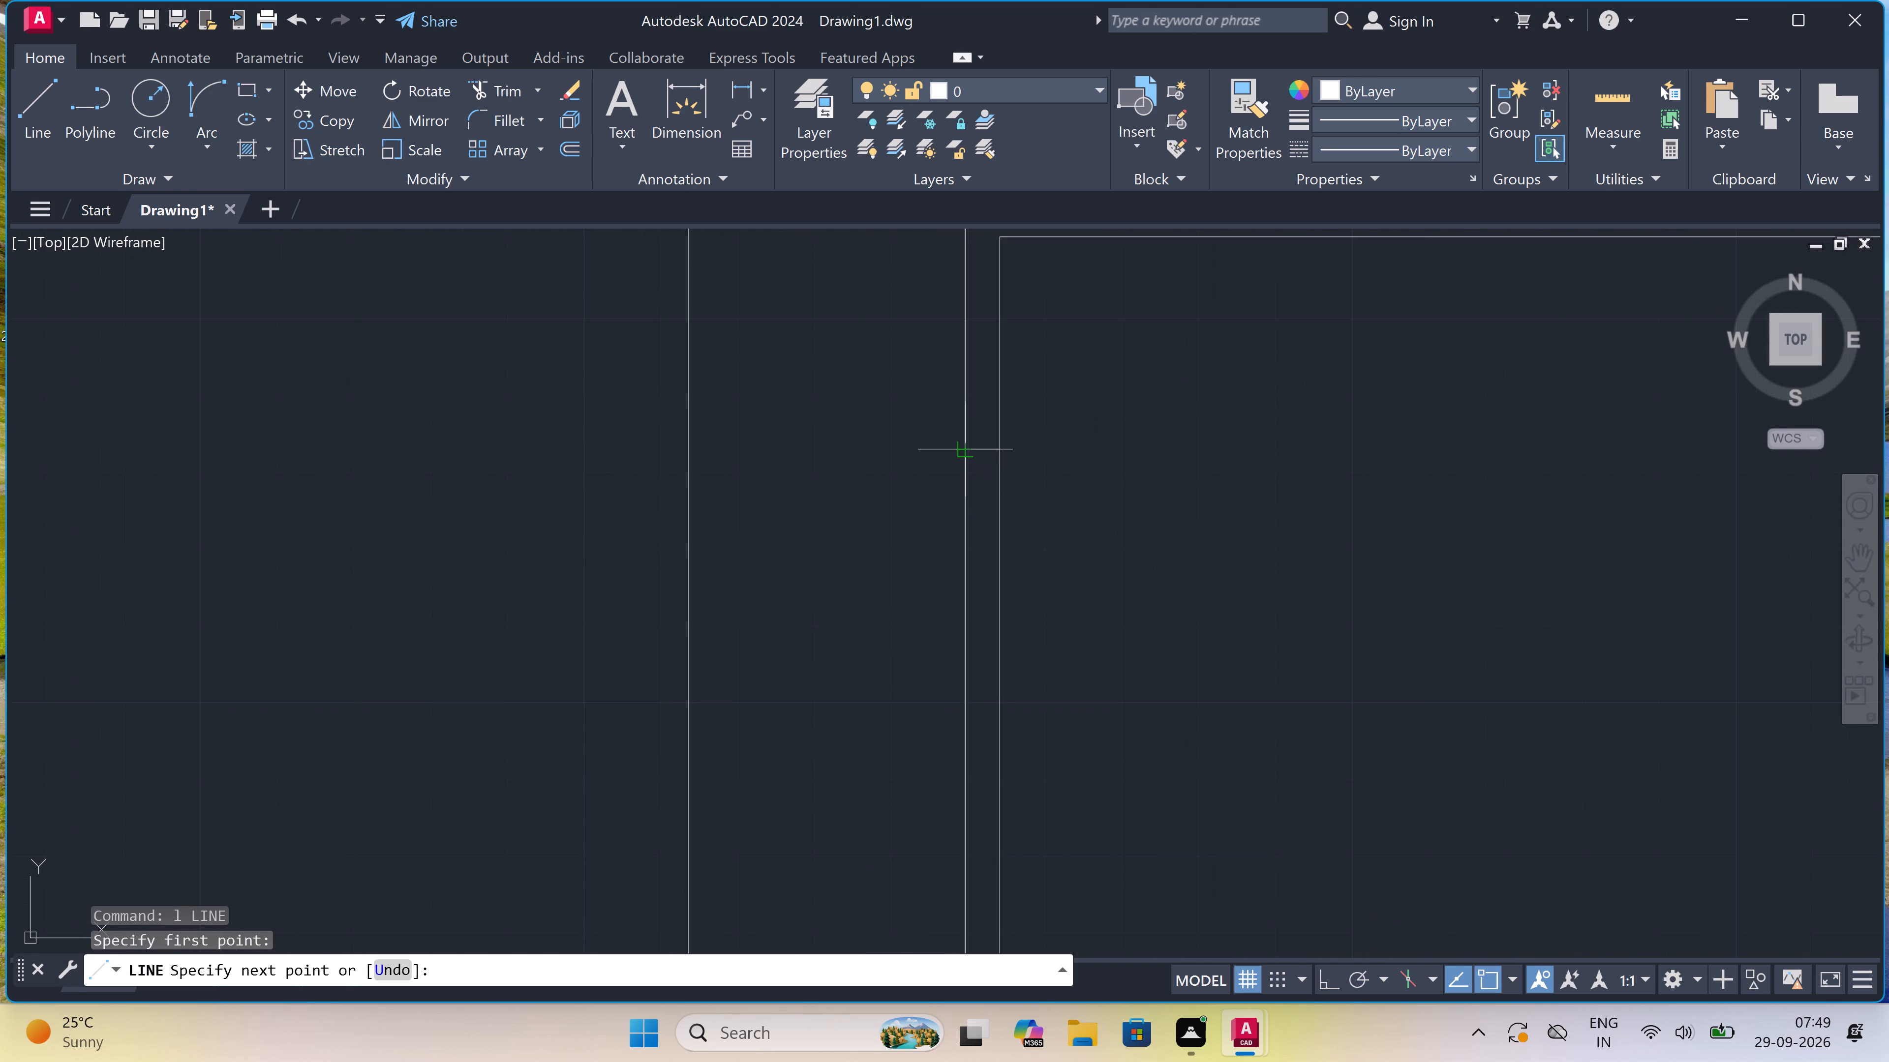
pyautogui.press('F8')
pyautogui.click(967, 452)
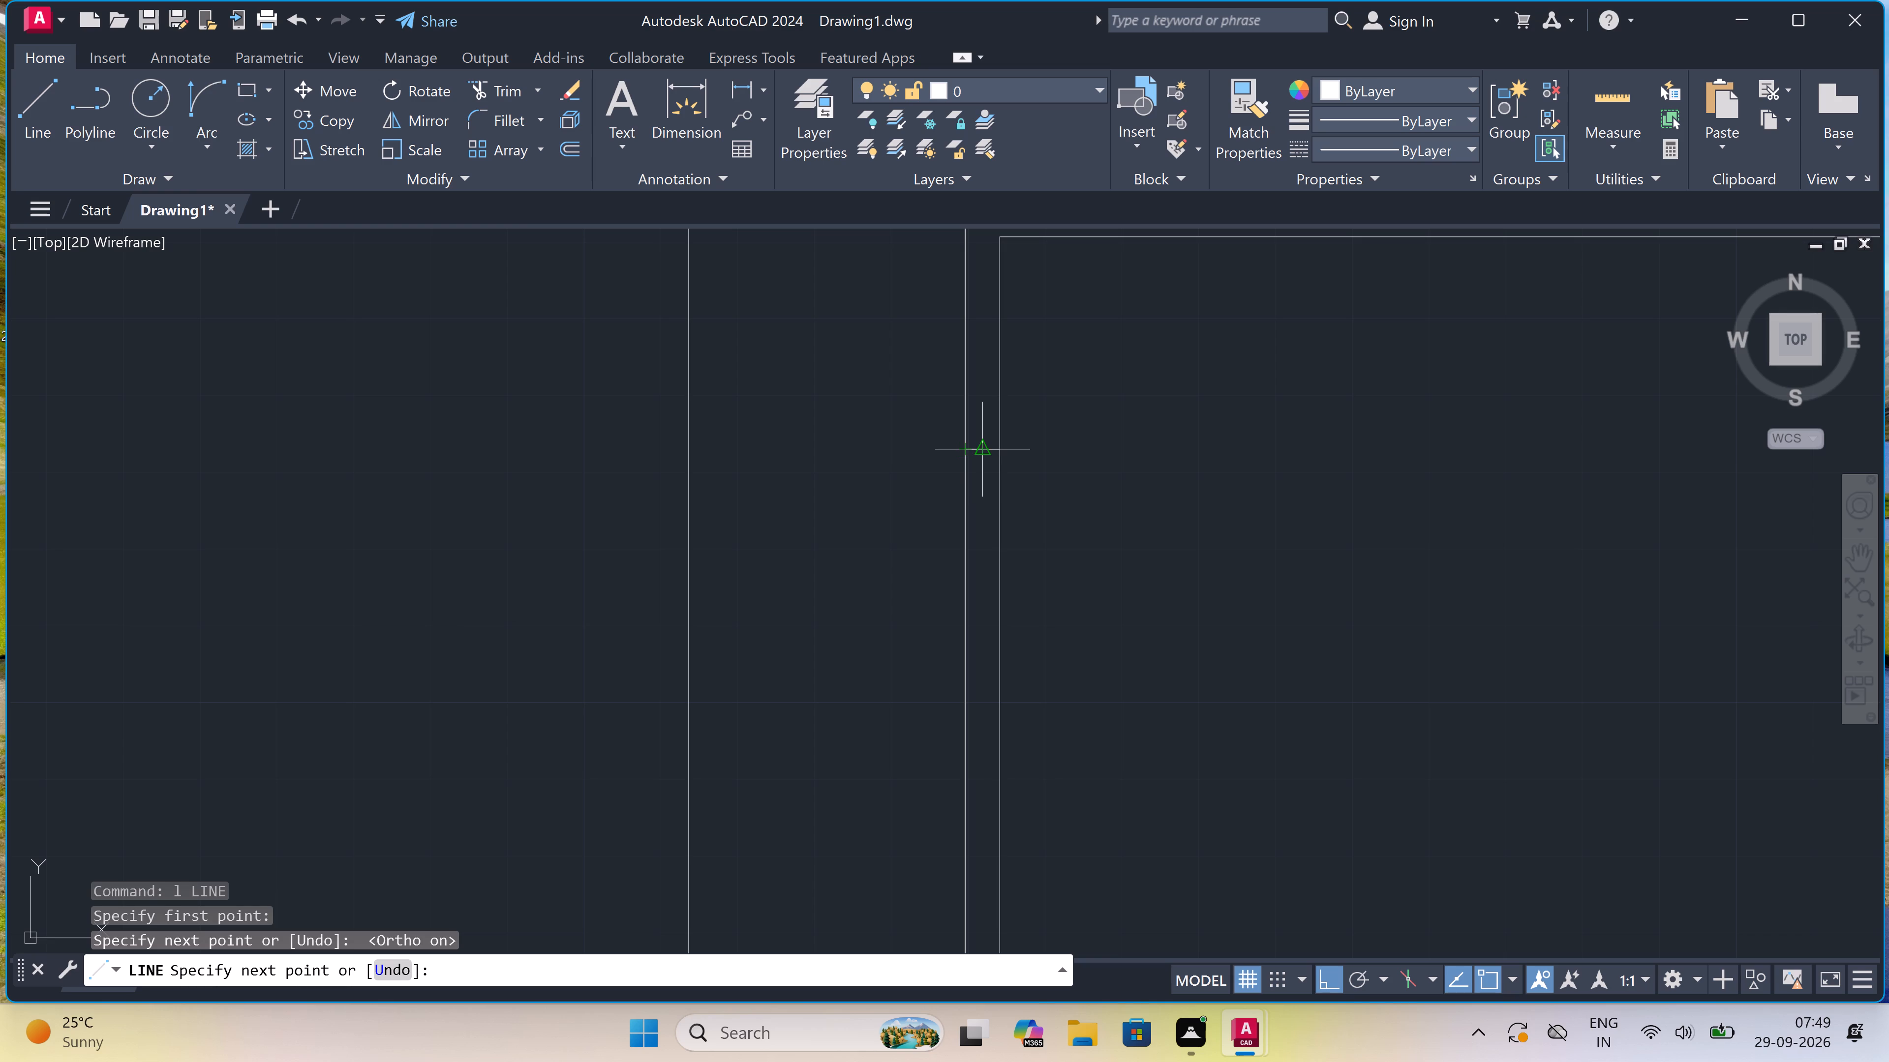
pyautogui.click(982, 457)
pyautogui.write("5'")
pyautogui.press('space')
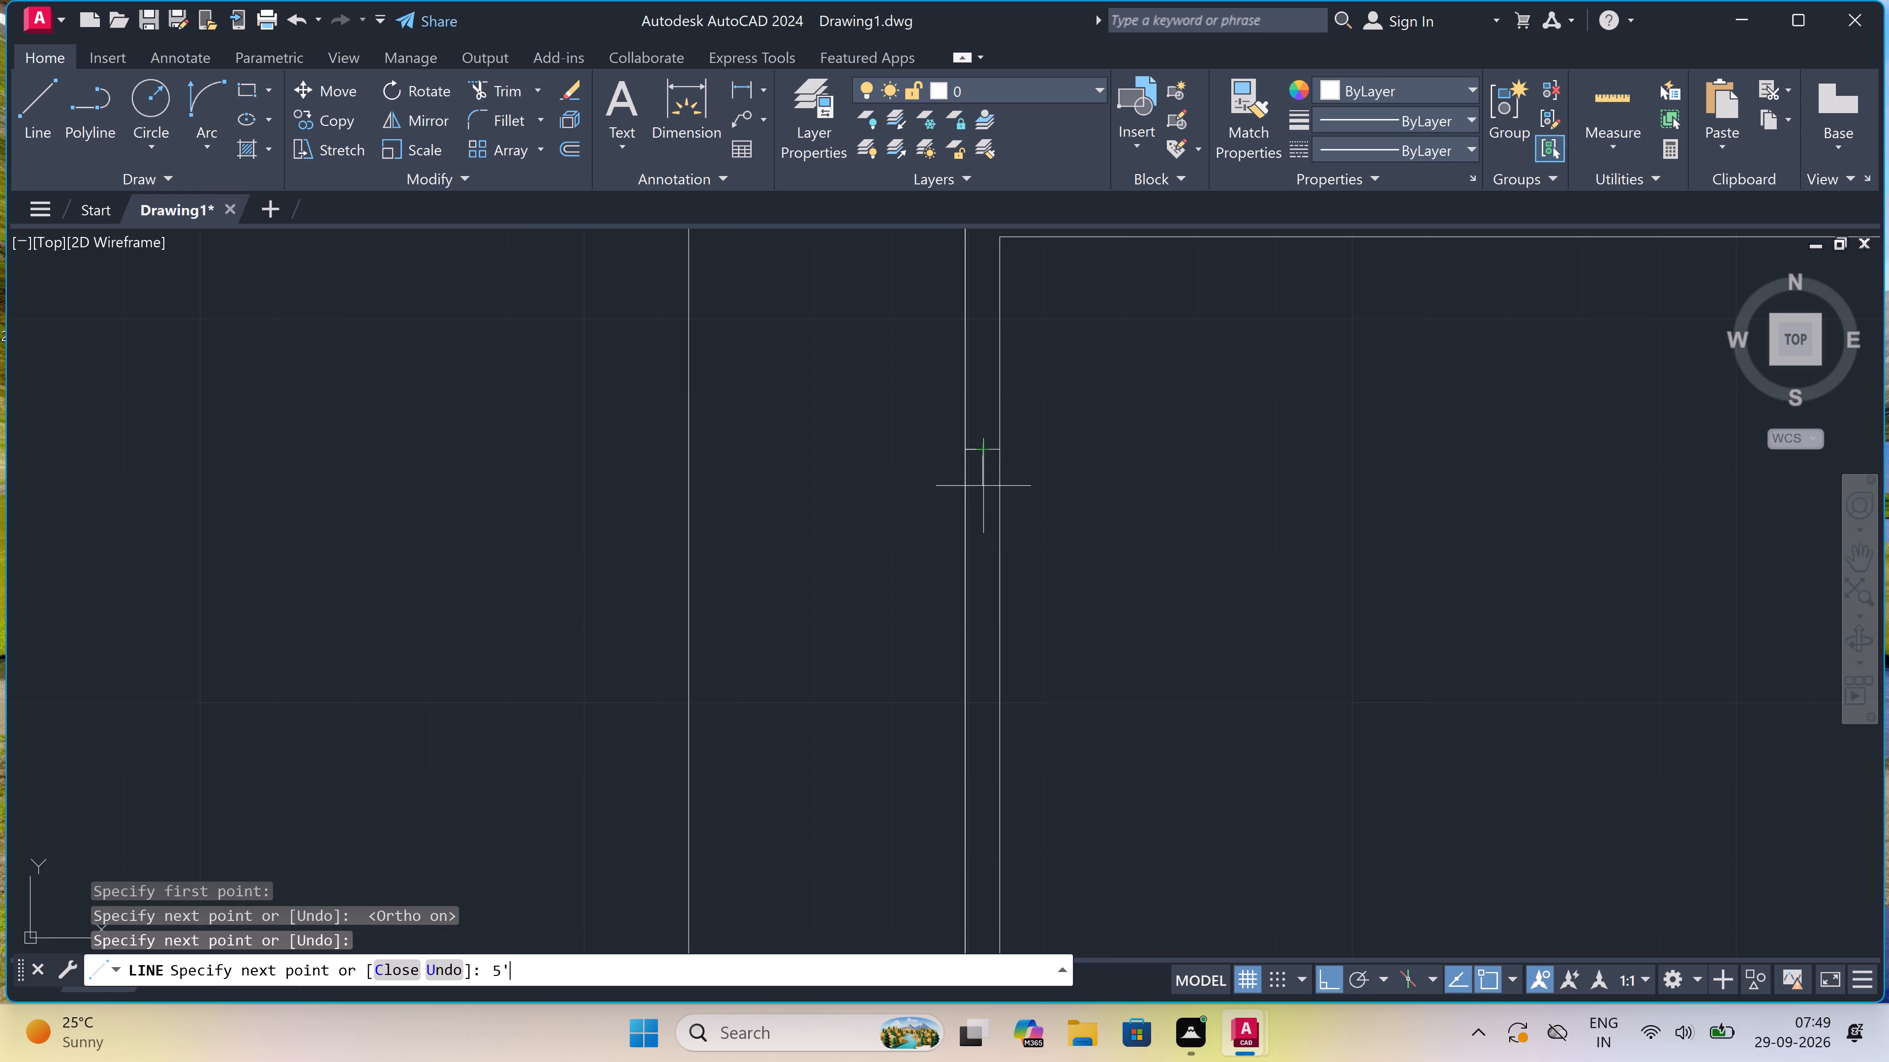
pyautogui.scroll(-4, 983, 486)
pyautogui.scroll(3, 982, 514)
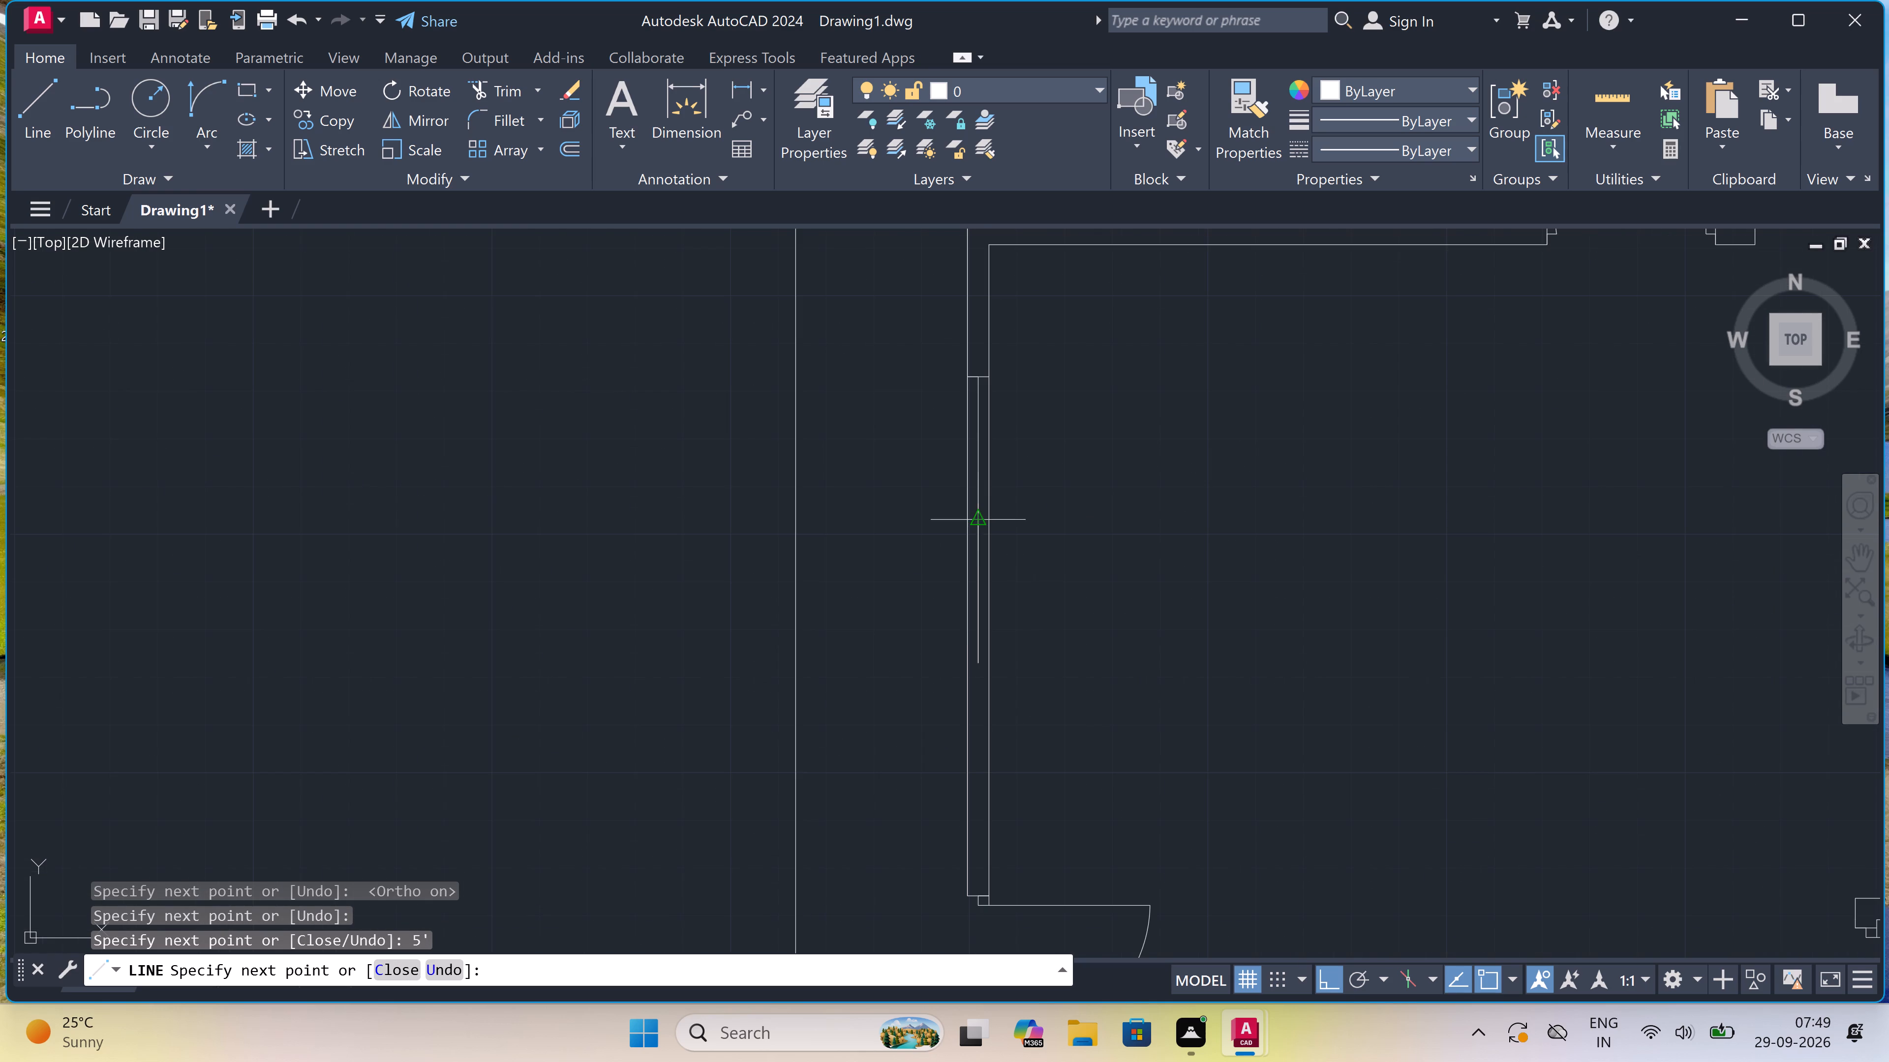
pyautogui.scroll(3, 973, 684)
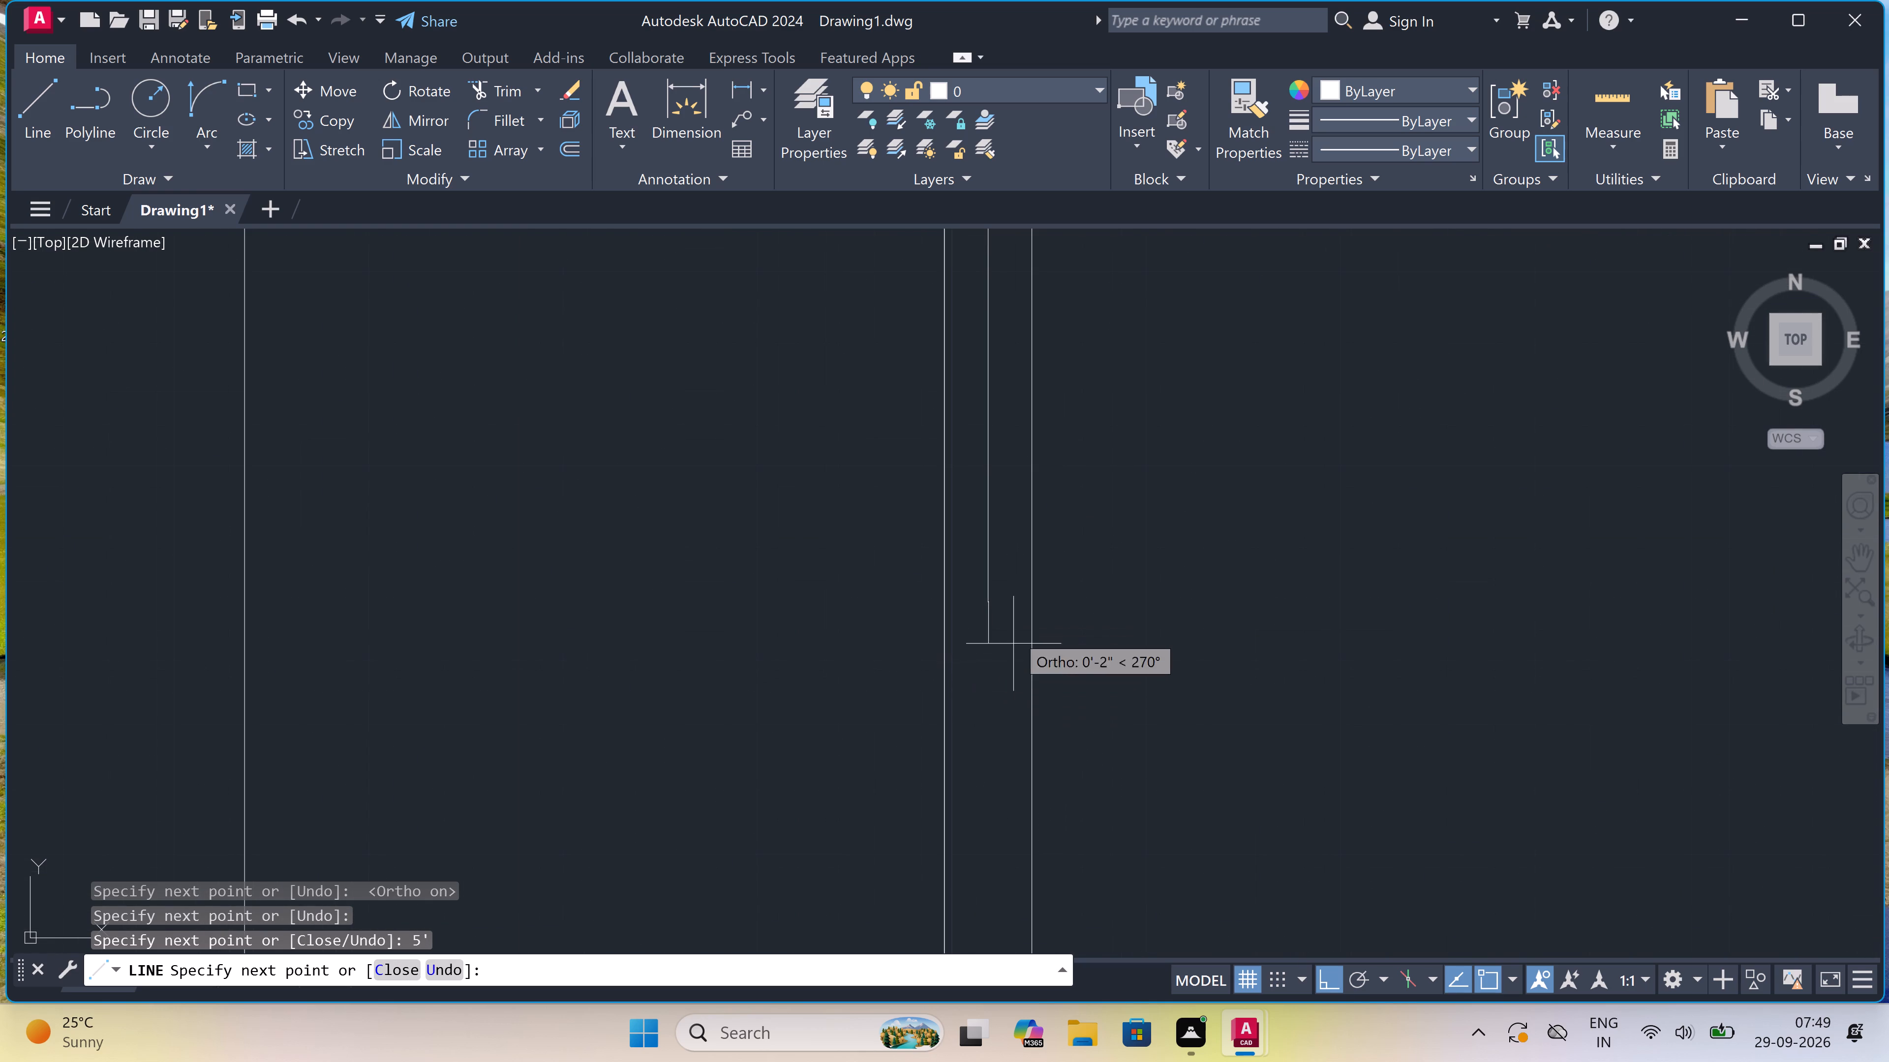
pyautogui.click(1029, 608)
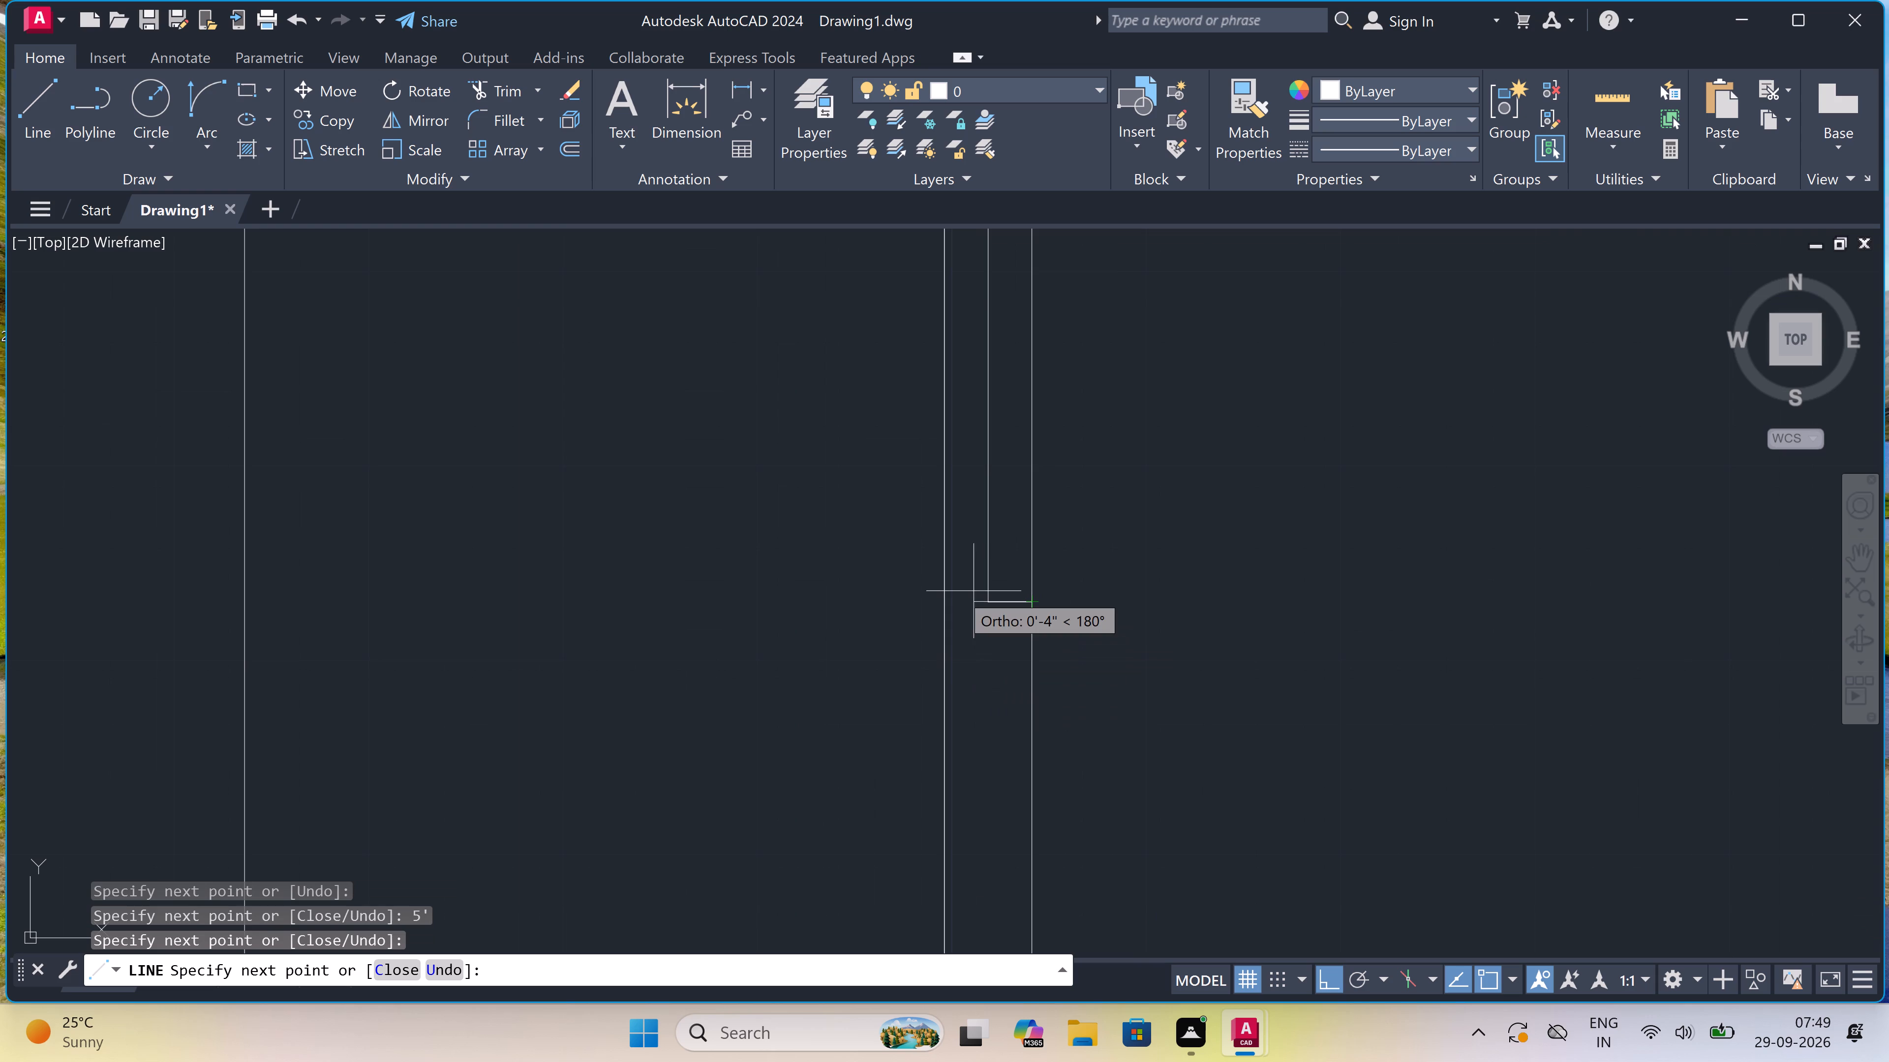
pyautogui.click(945, 606)
pyautogui.press('Escape')
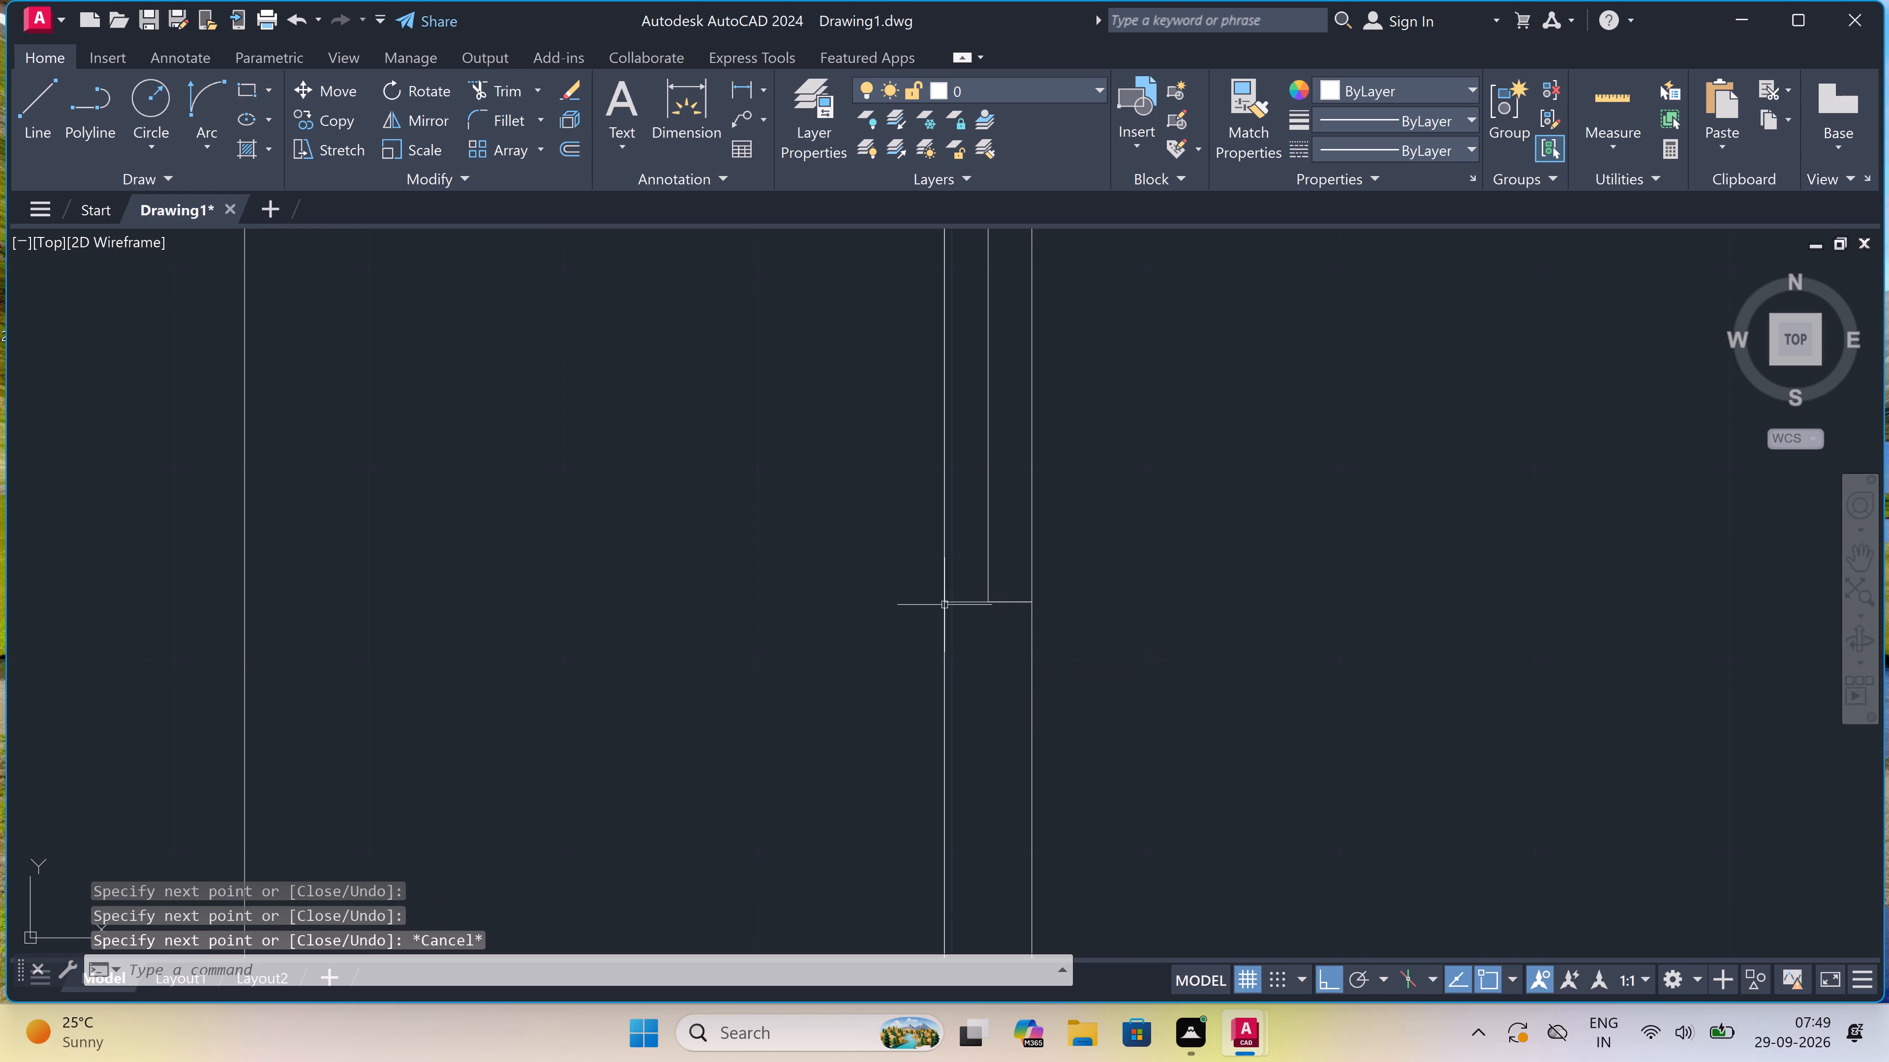
# Examine the whole floor plan for walls that still need windows or doors.
pyautogui.scroll(-11, 944, 605)
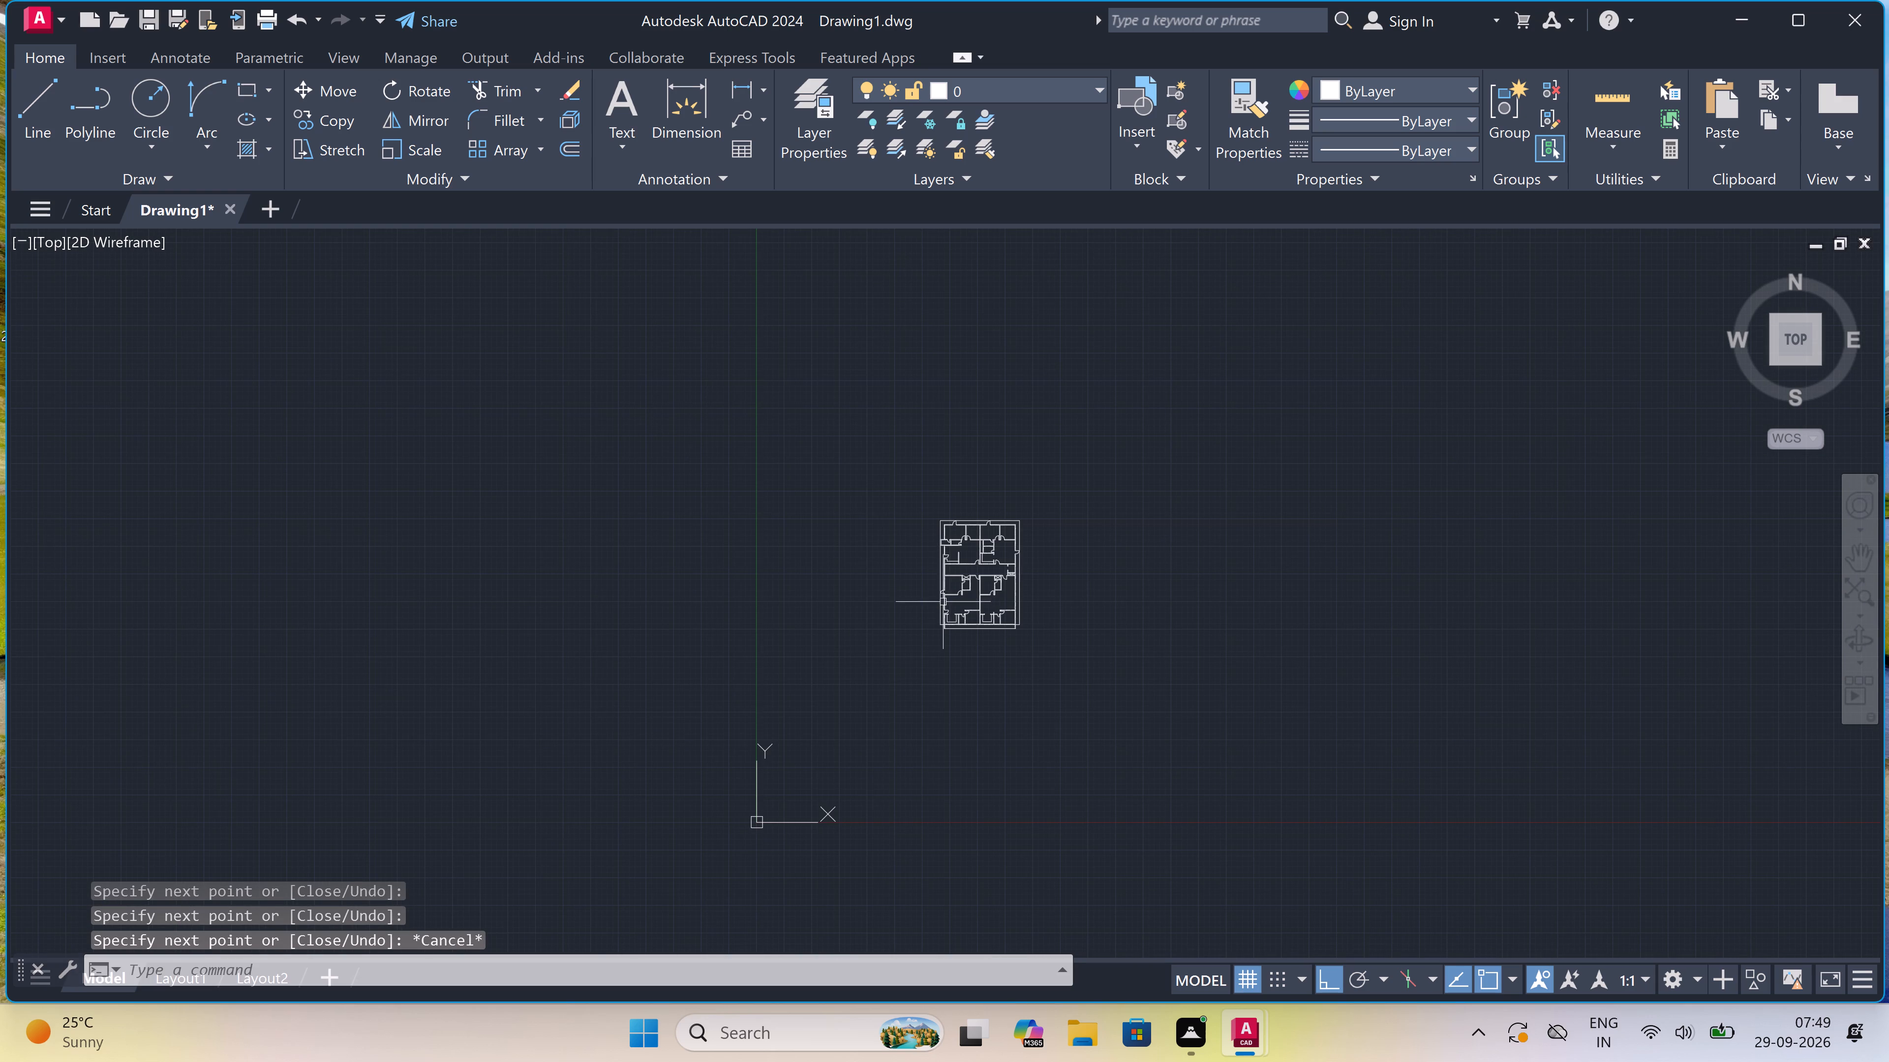
pyautogui.scroll(1, 966, 586)
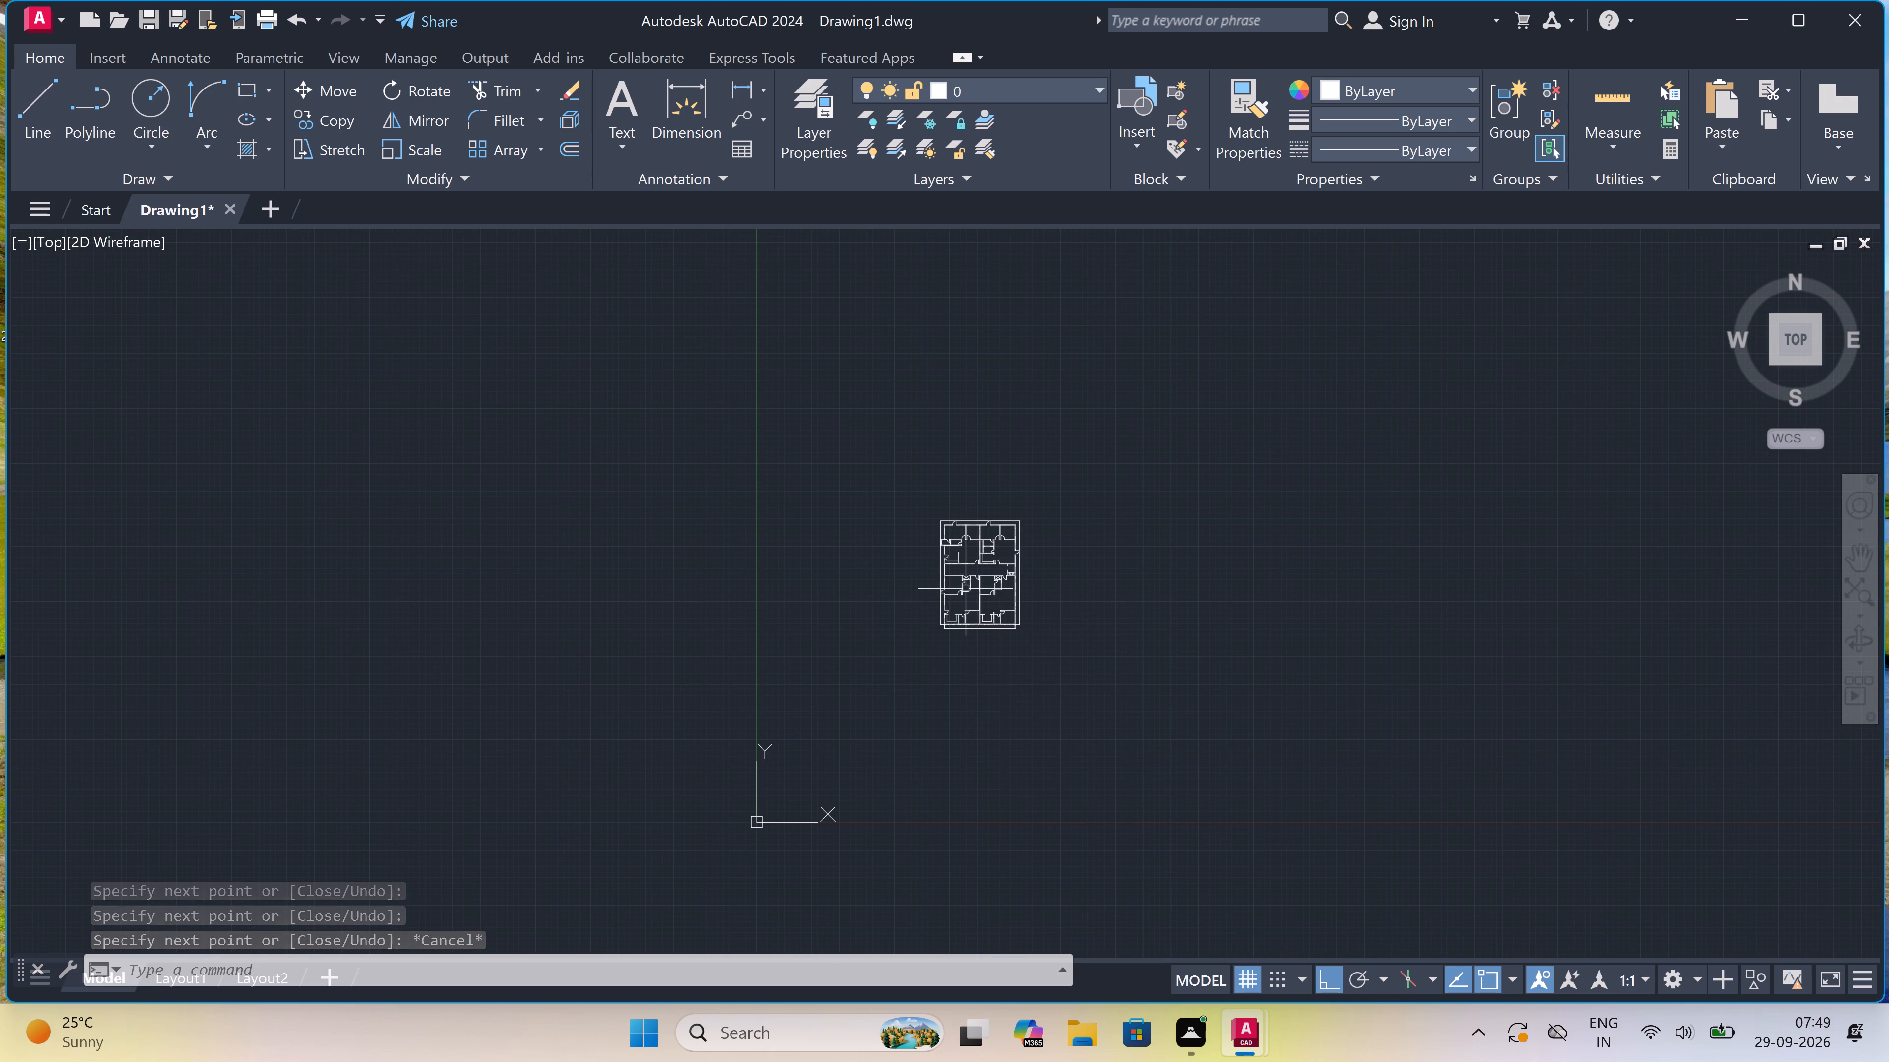
pyautogui.scroll(3, 966, 586)
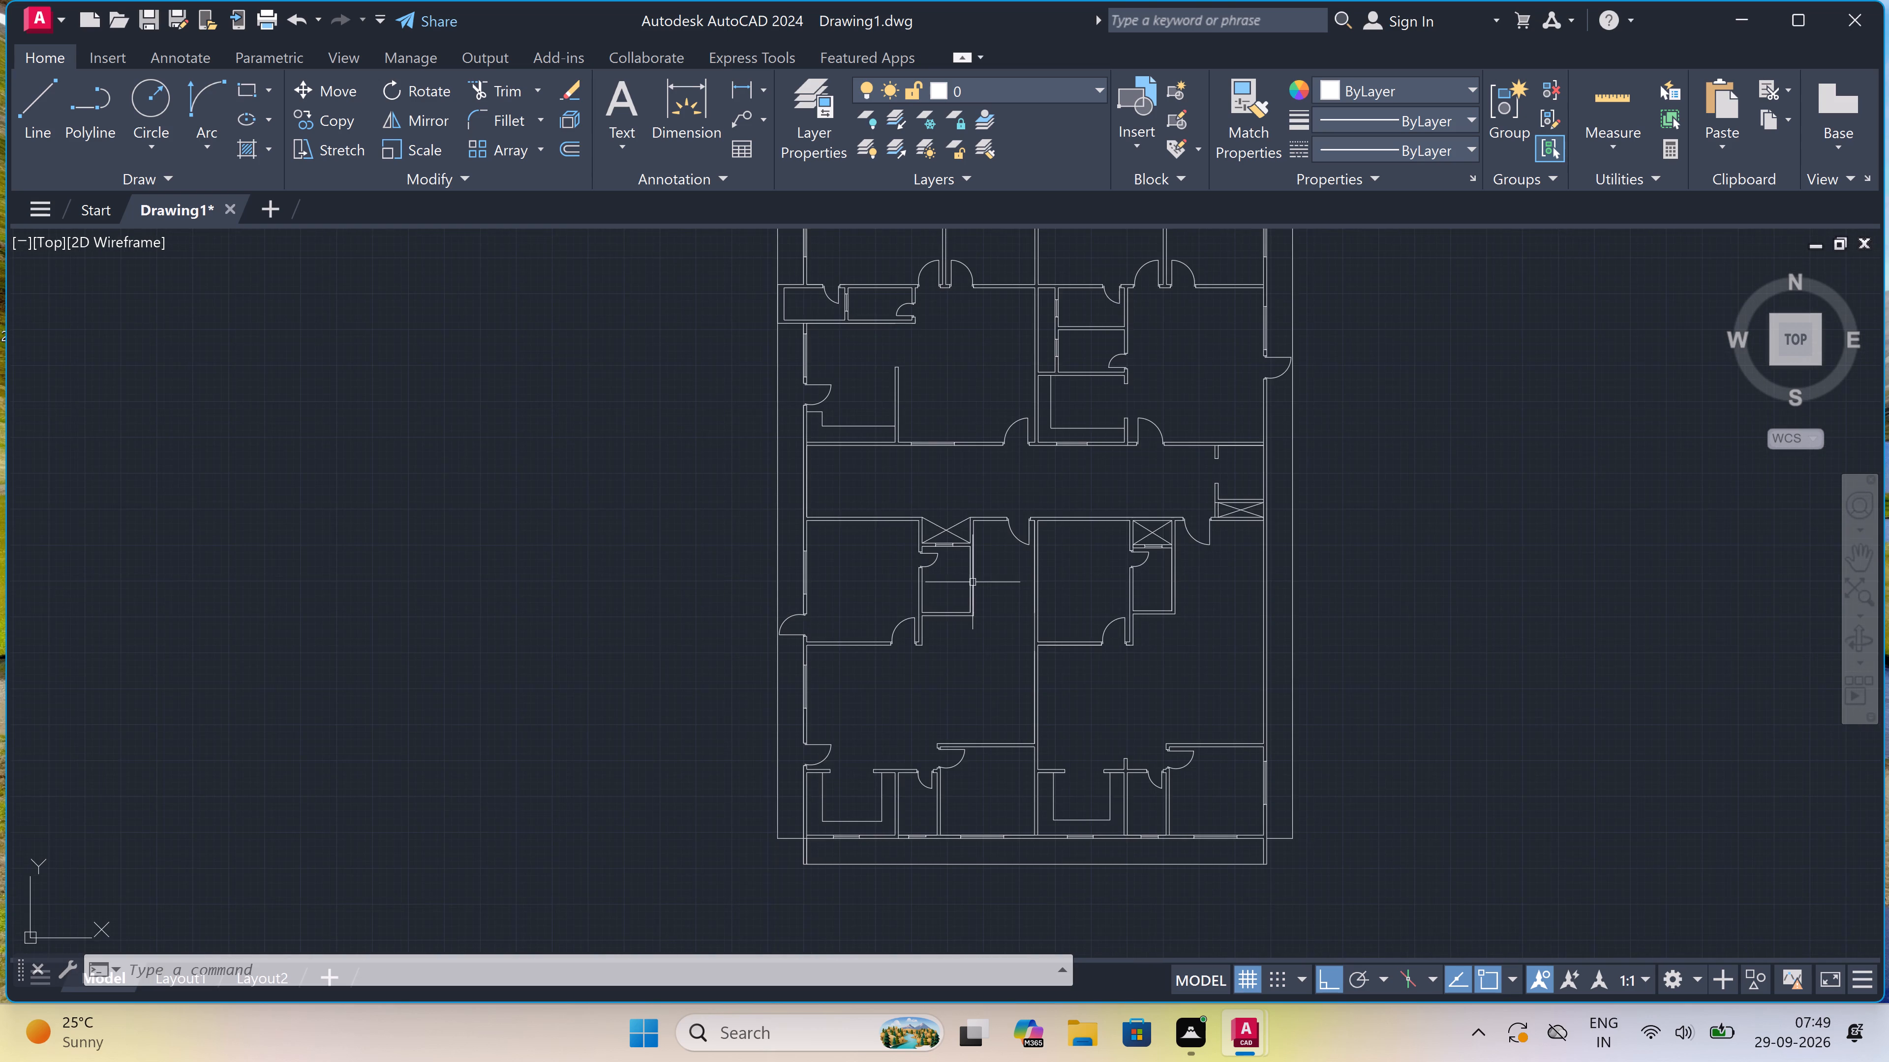
pyautogui.scroll(-1, 973, 582)
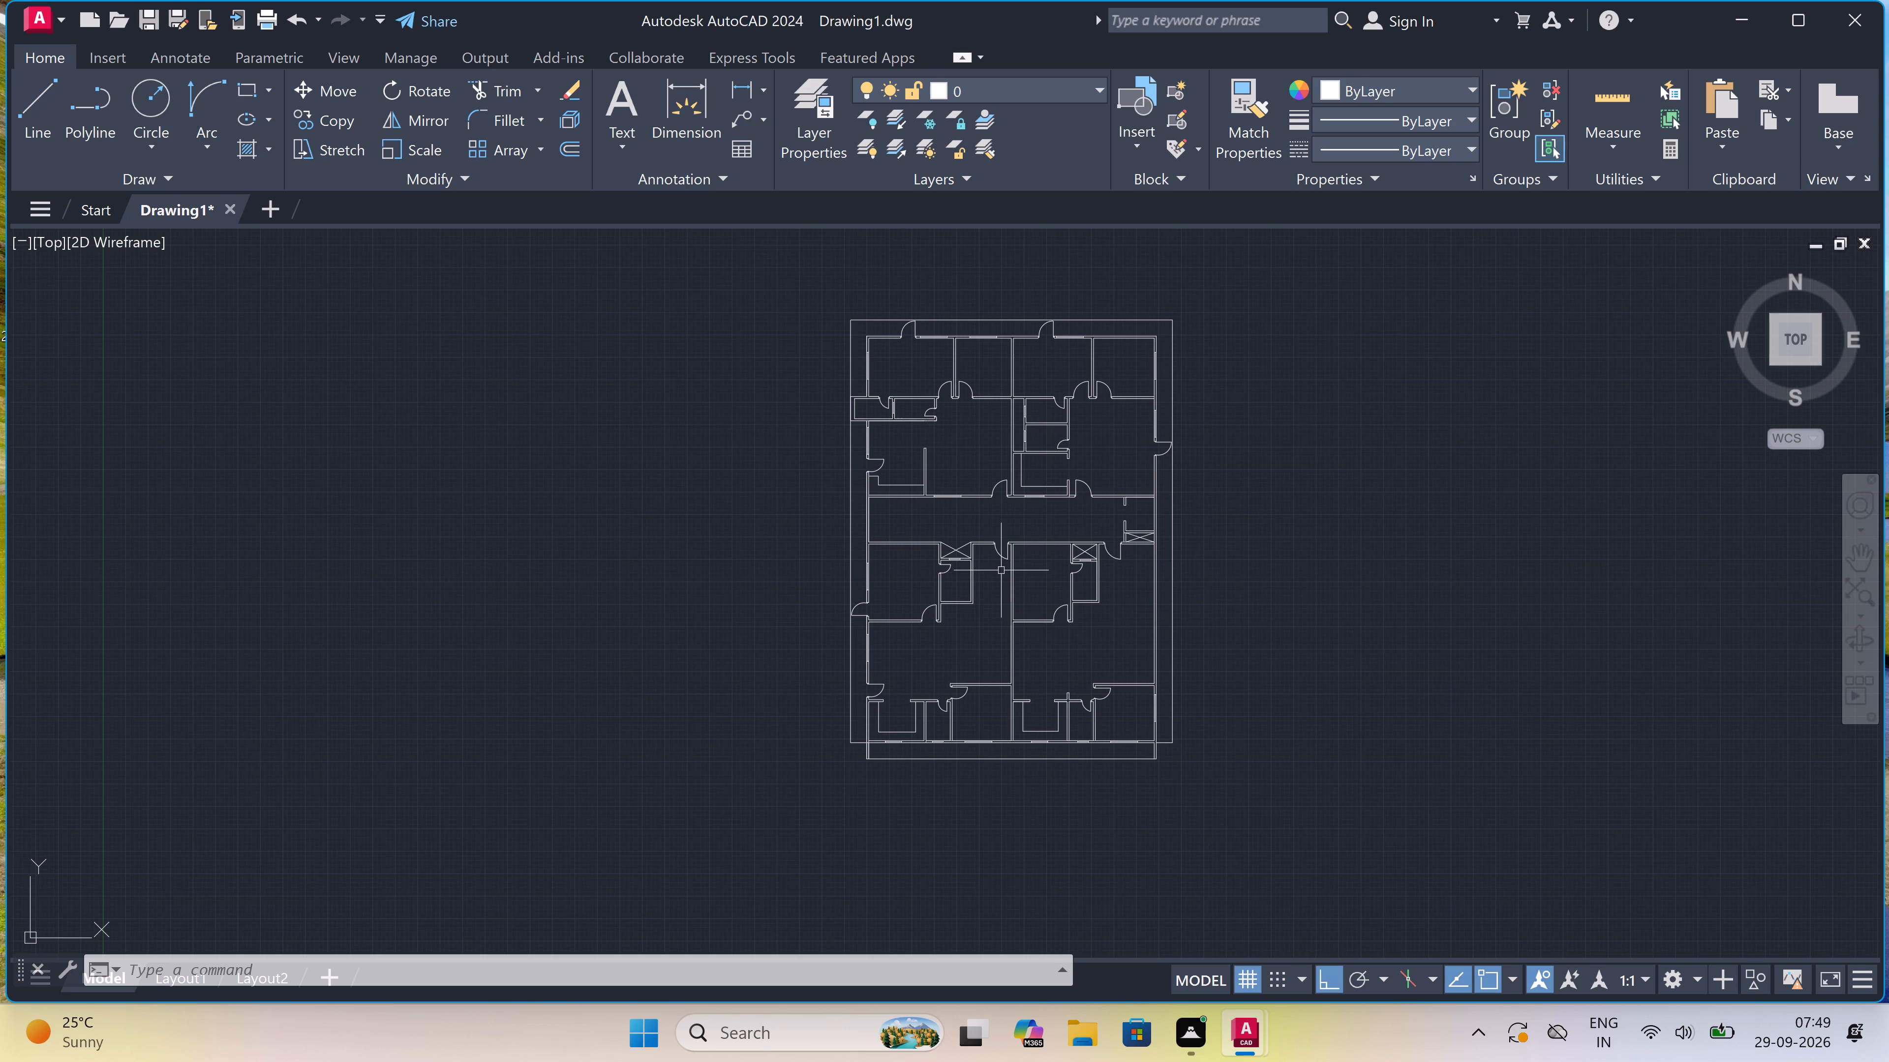
pyautogui.scroll(3, 987, 576)
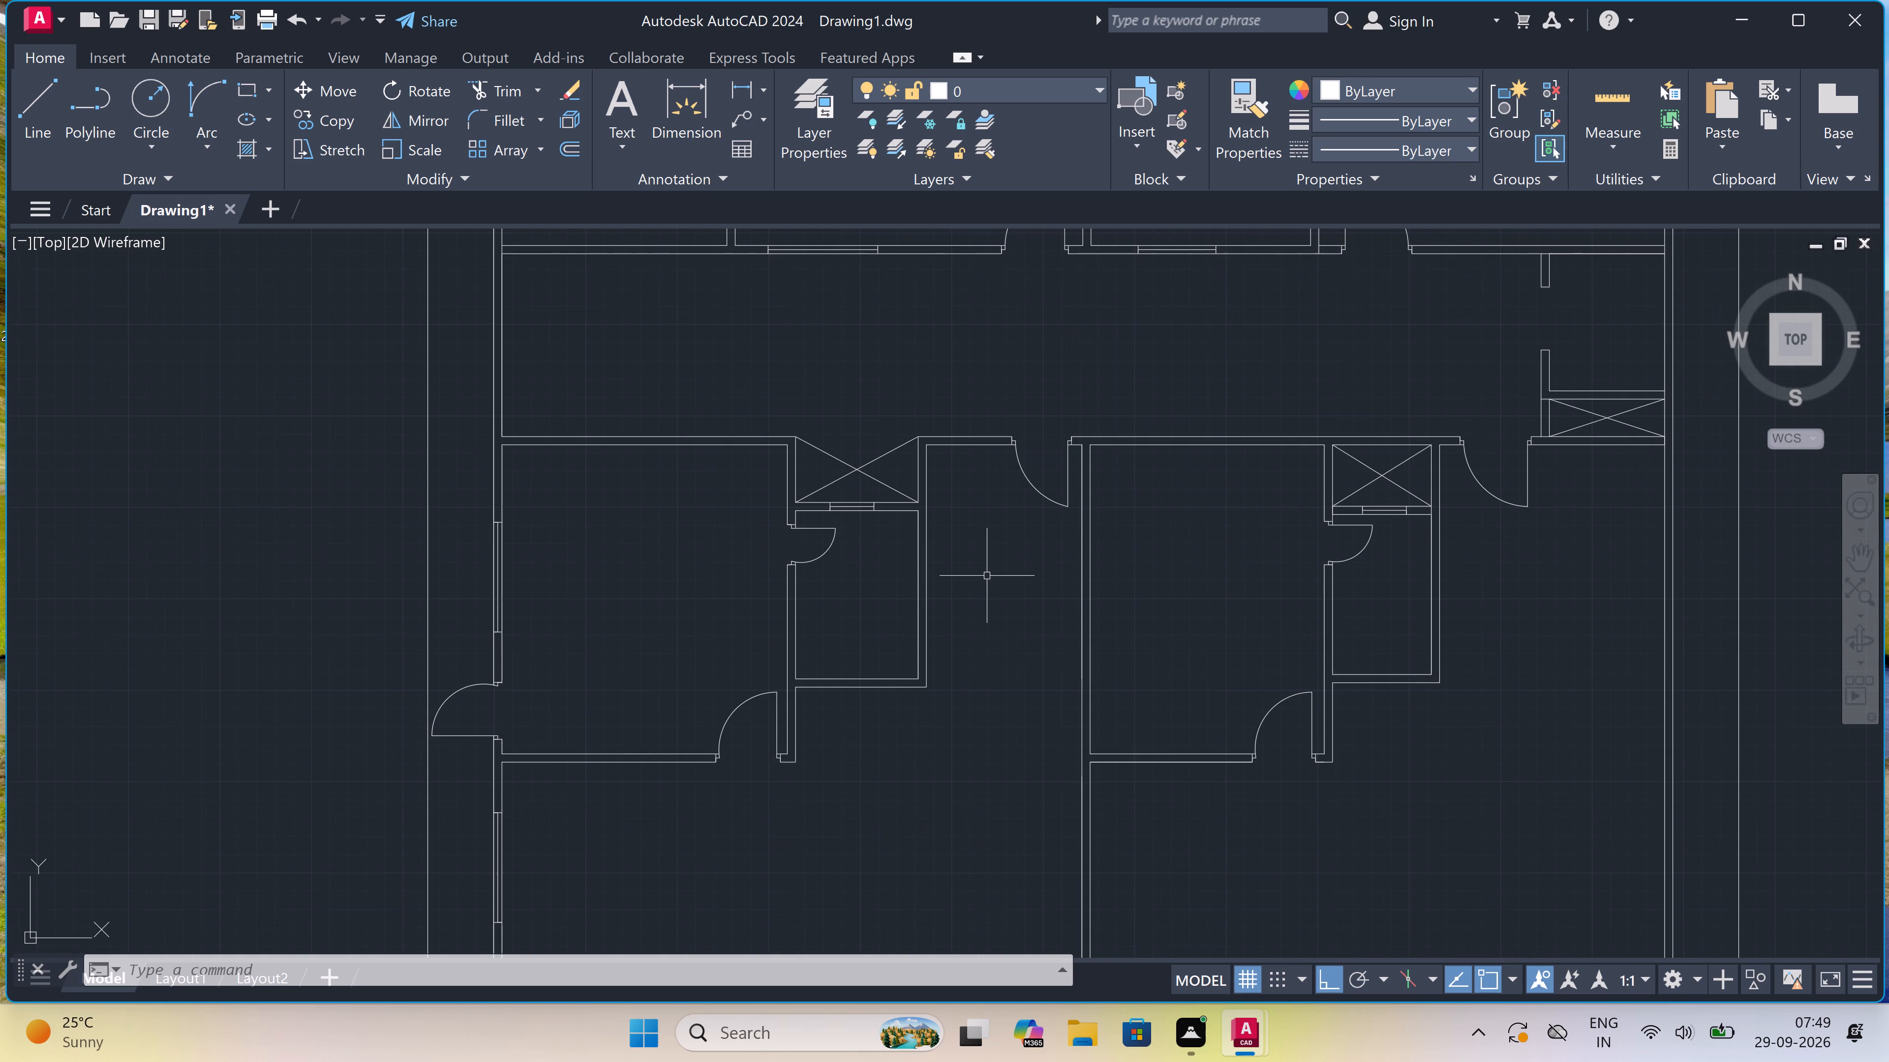
pyautogui.scroll(-3, 984, 577)
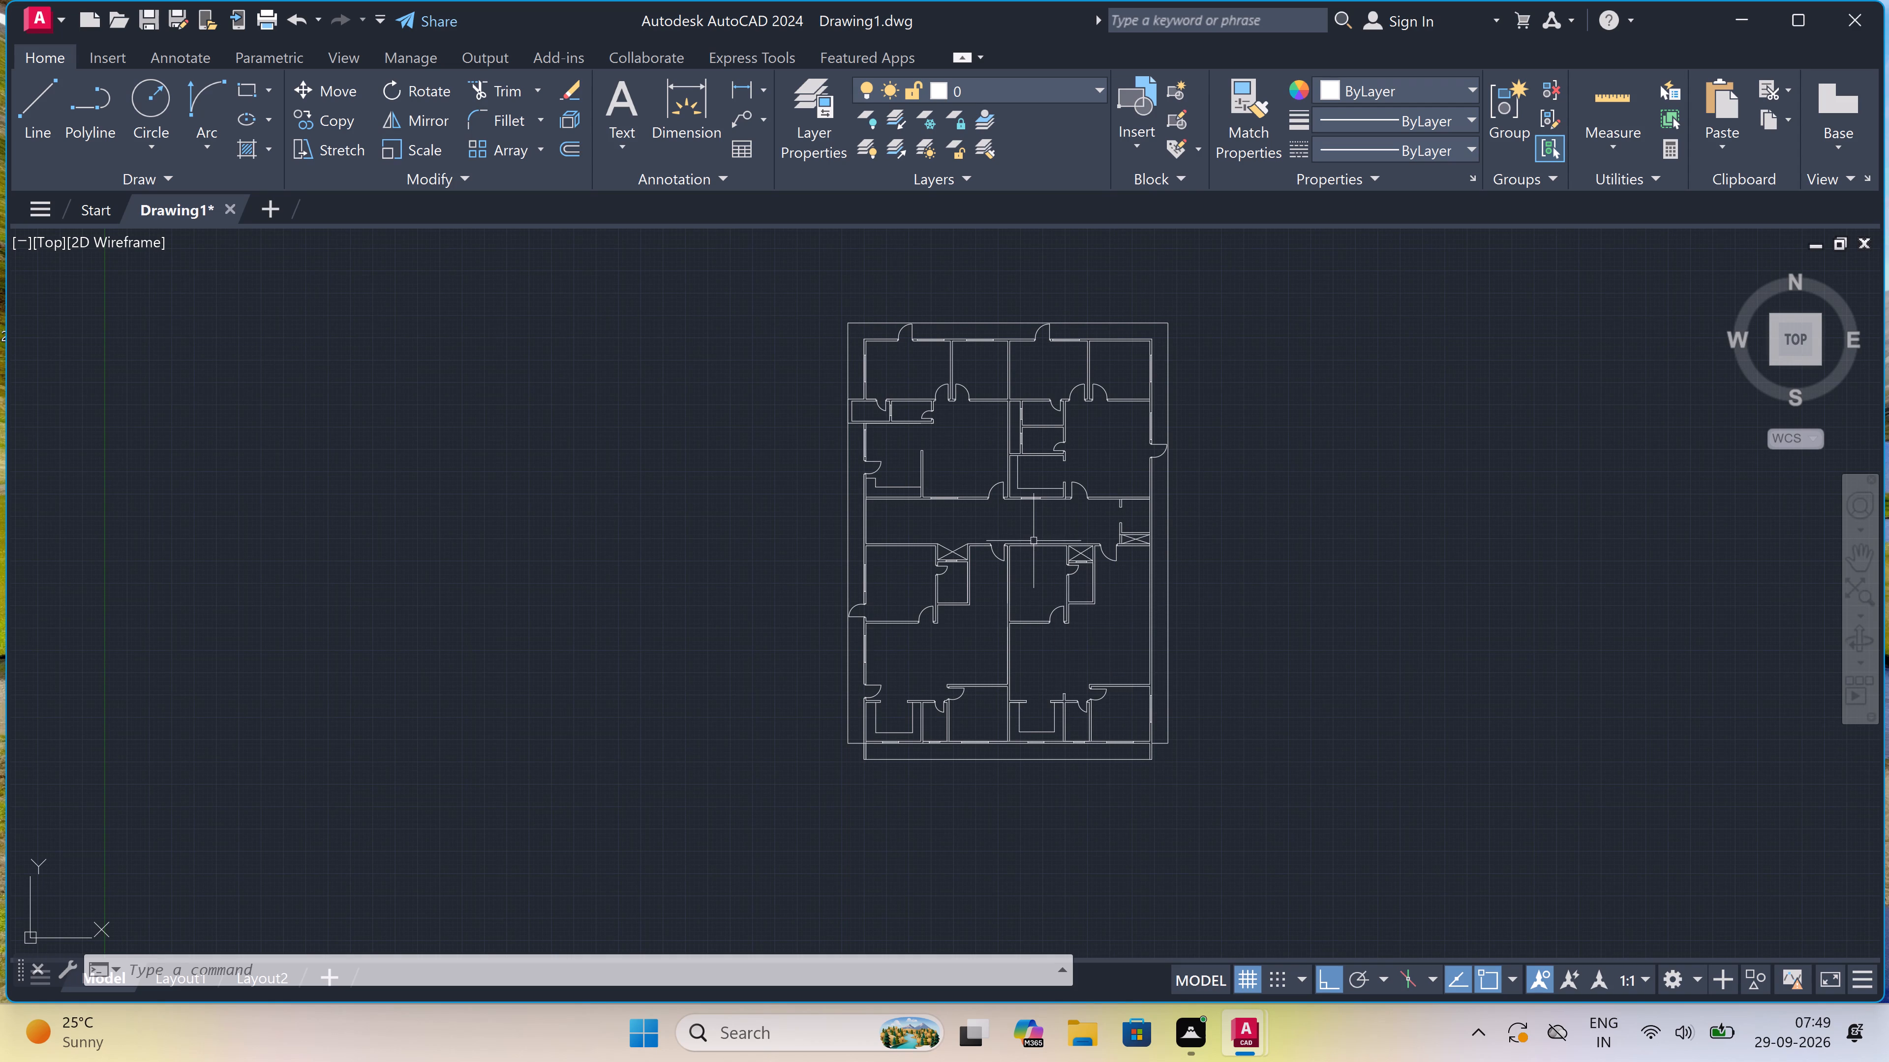
# Draw a window's end line across the corridor's lower wall, just right of the central dividing wall, and start its centre line from the midpoint.
pyautogui.scroll(3, 1011, 506)
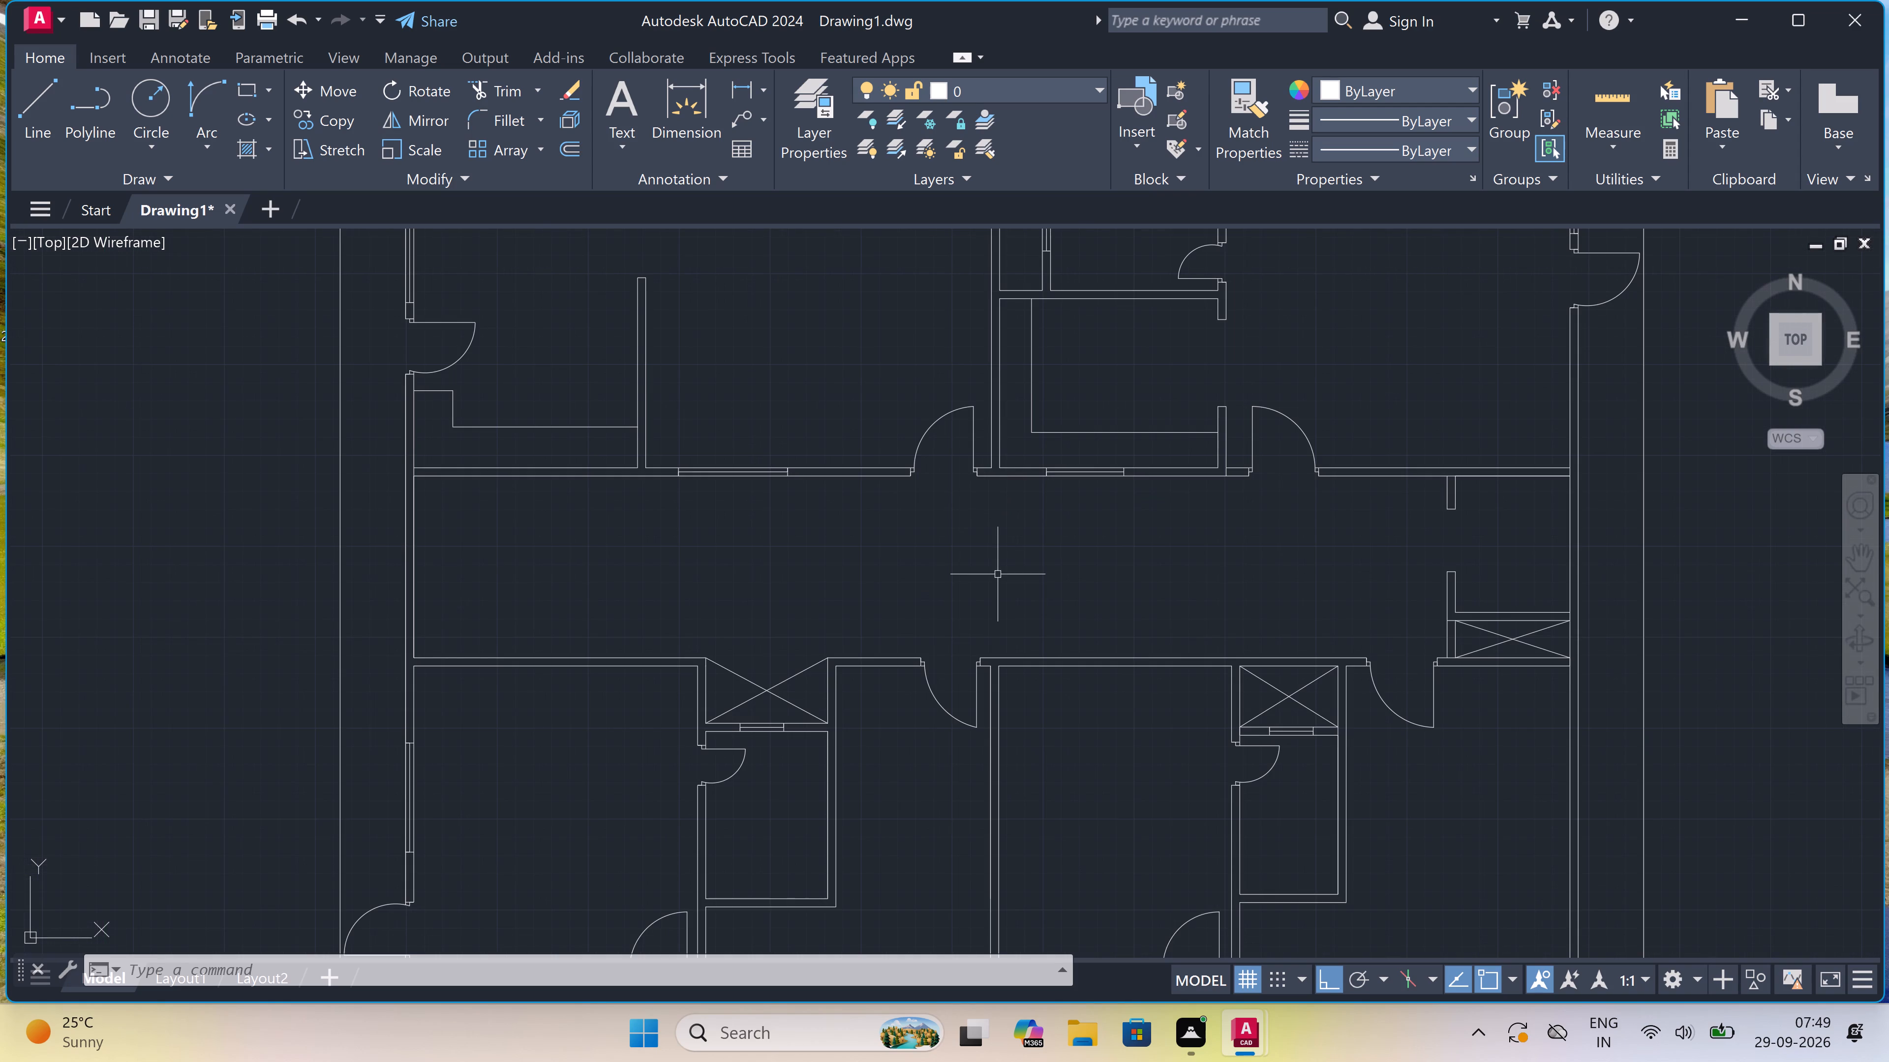
pyautogui.press('space')
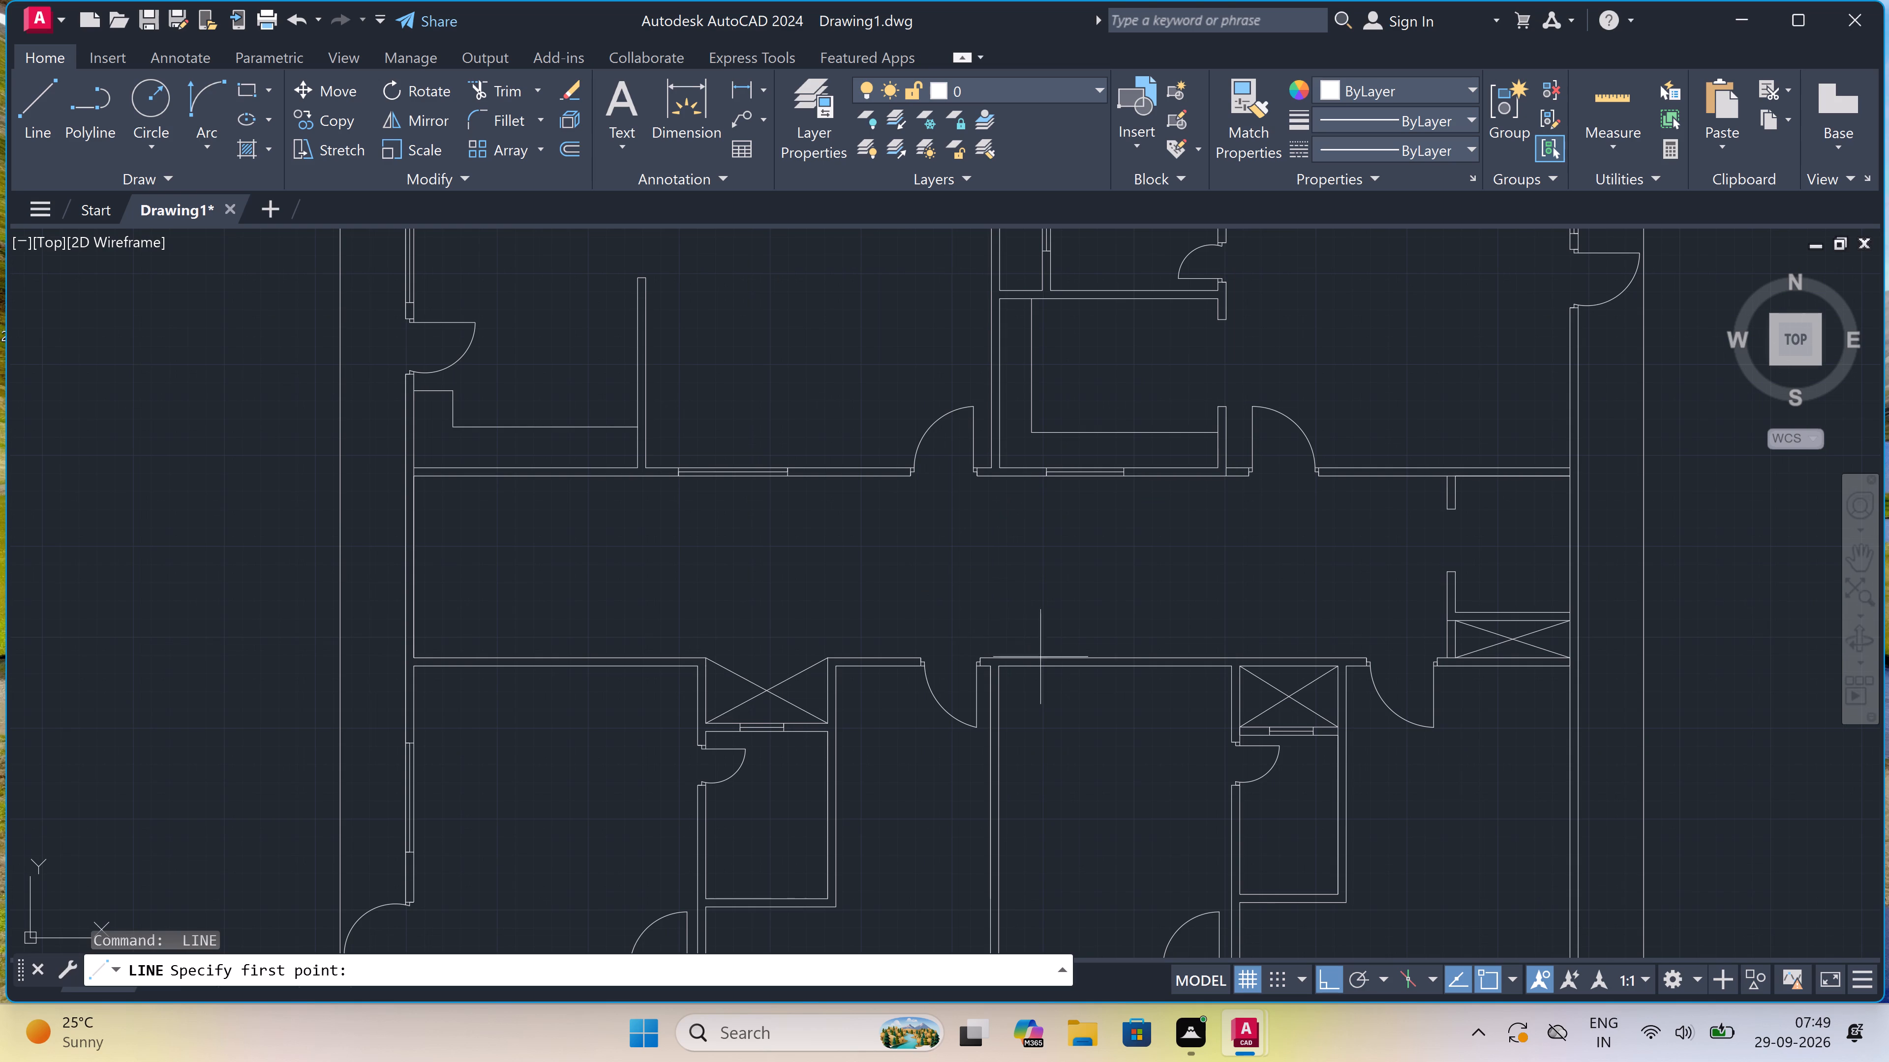
pyautogui.scroll(2, 1044, 661)
pyautogui.click(1041, 655)
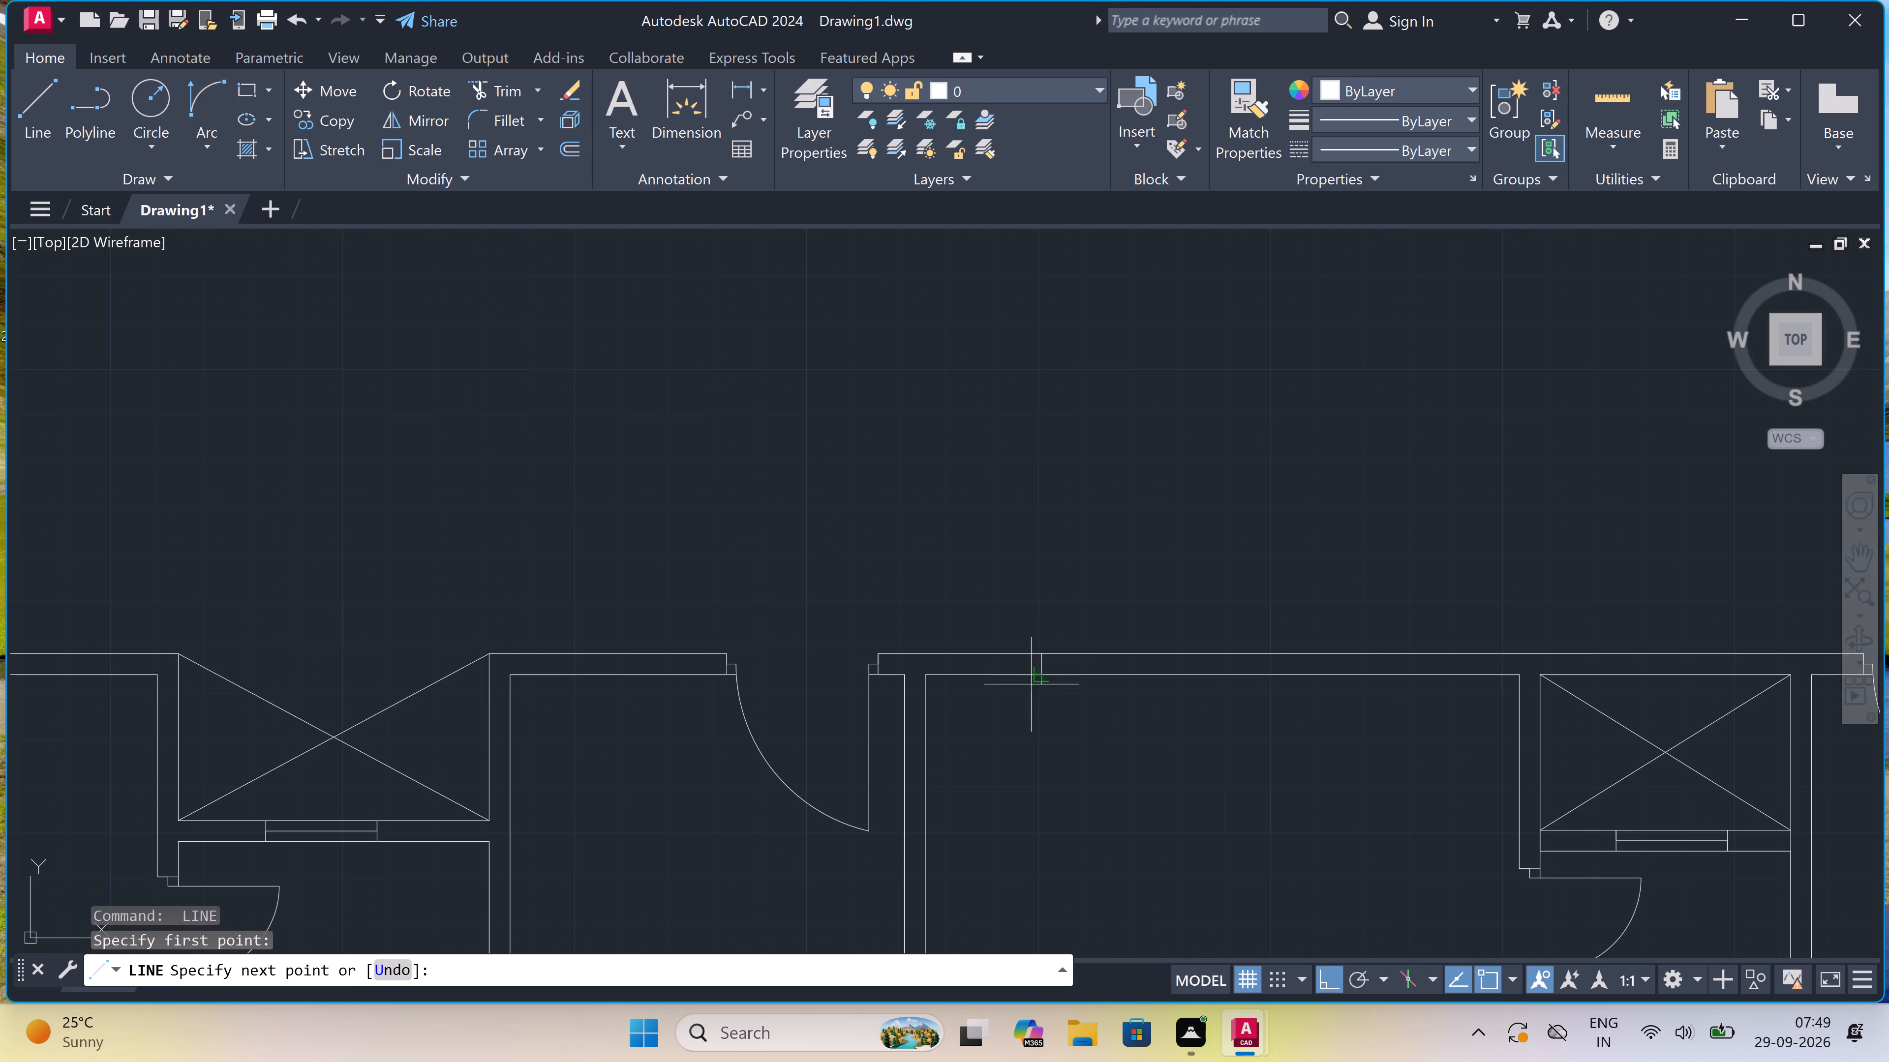
pyautogui.click(1037, 679)
pyautogui.scroll(2, 1038, 668)
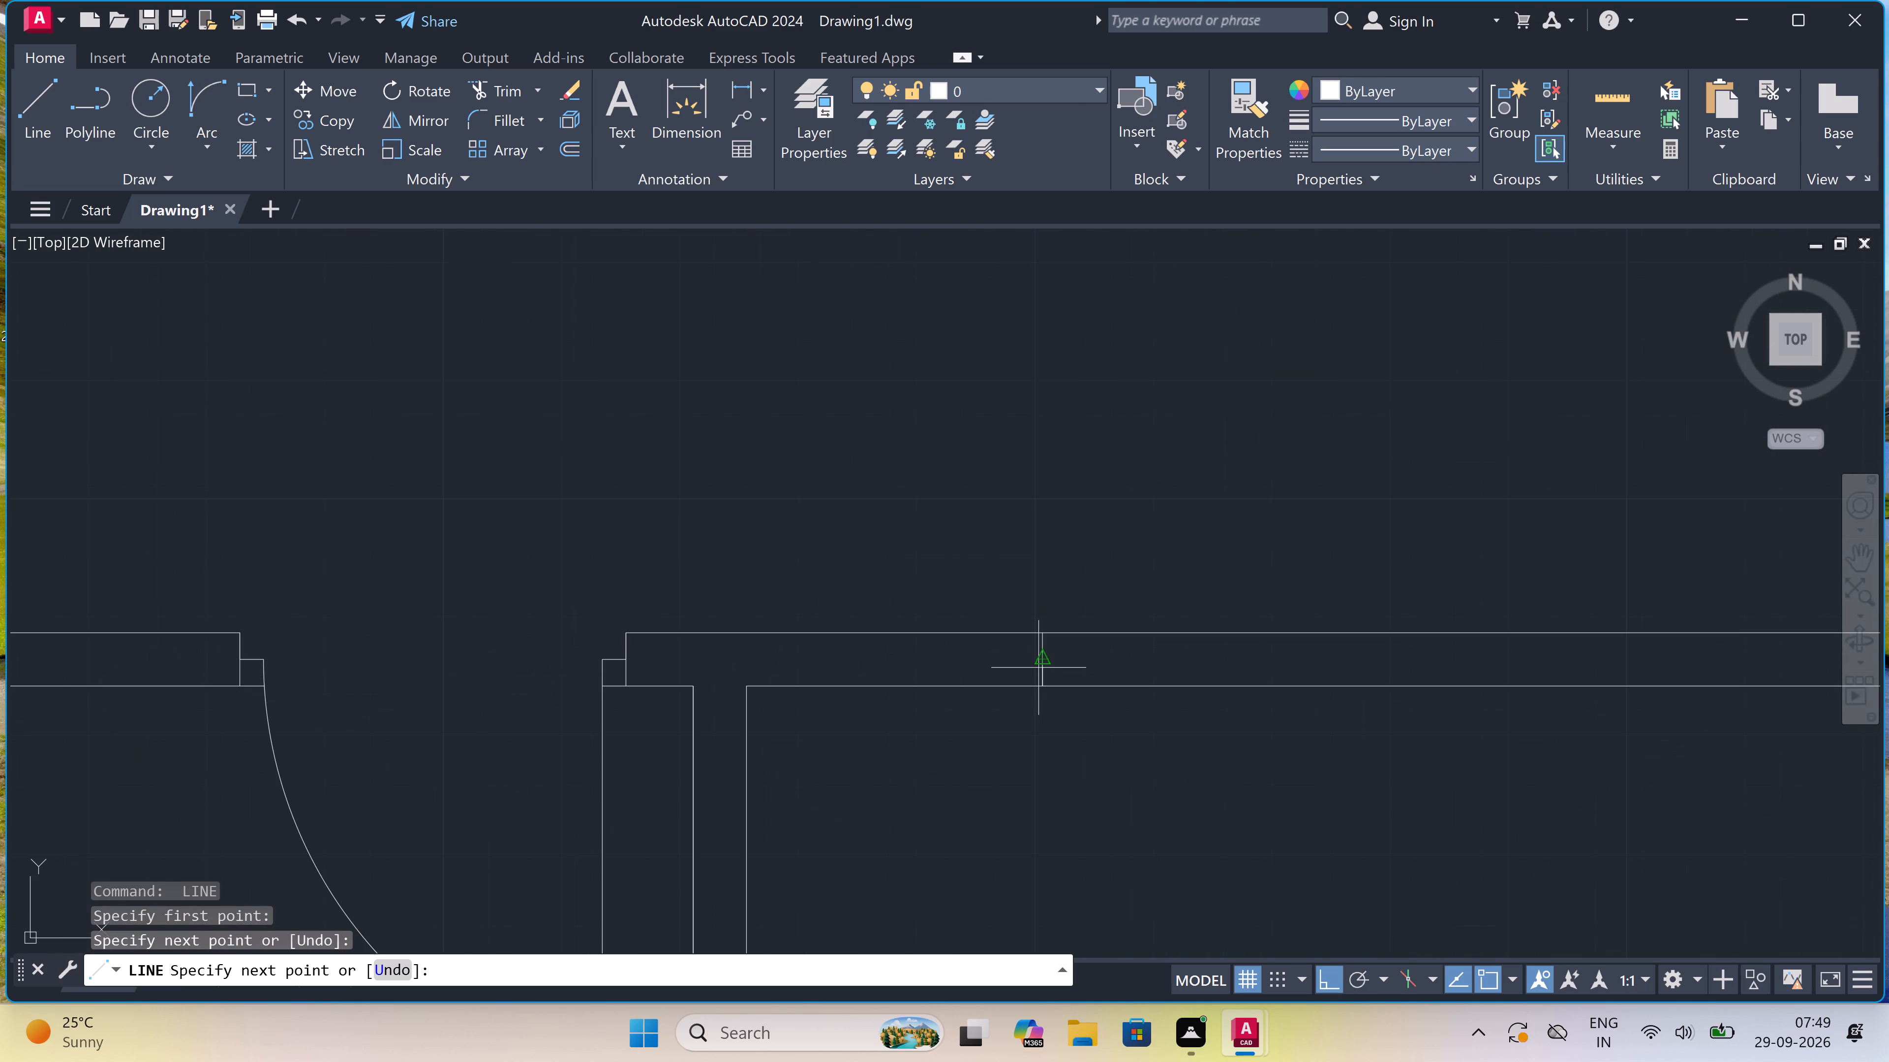
pyautogui.click(1038, 663)
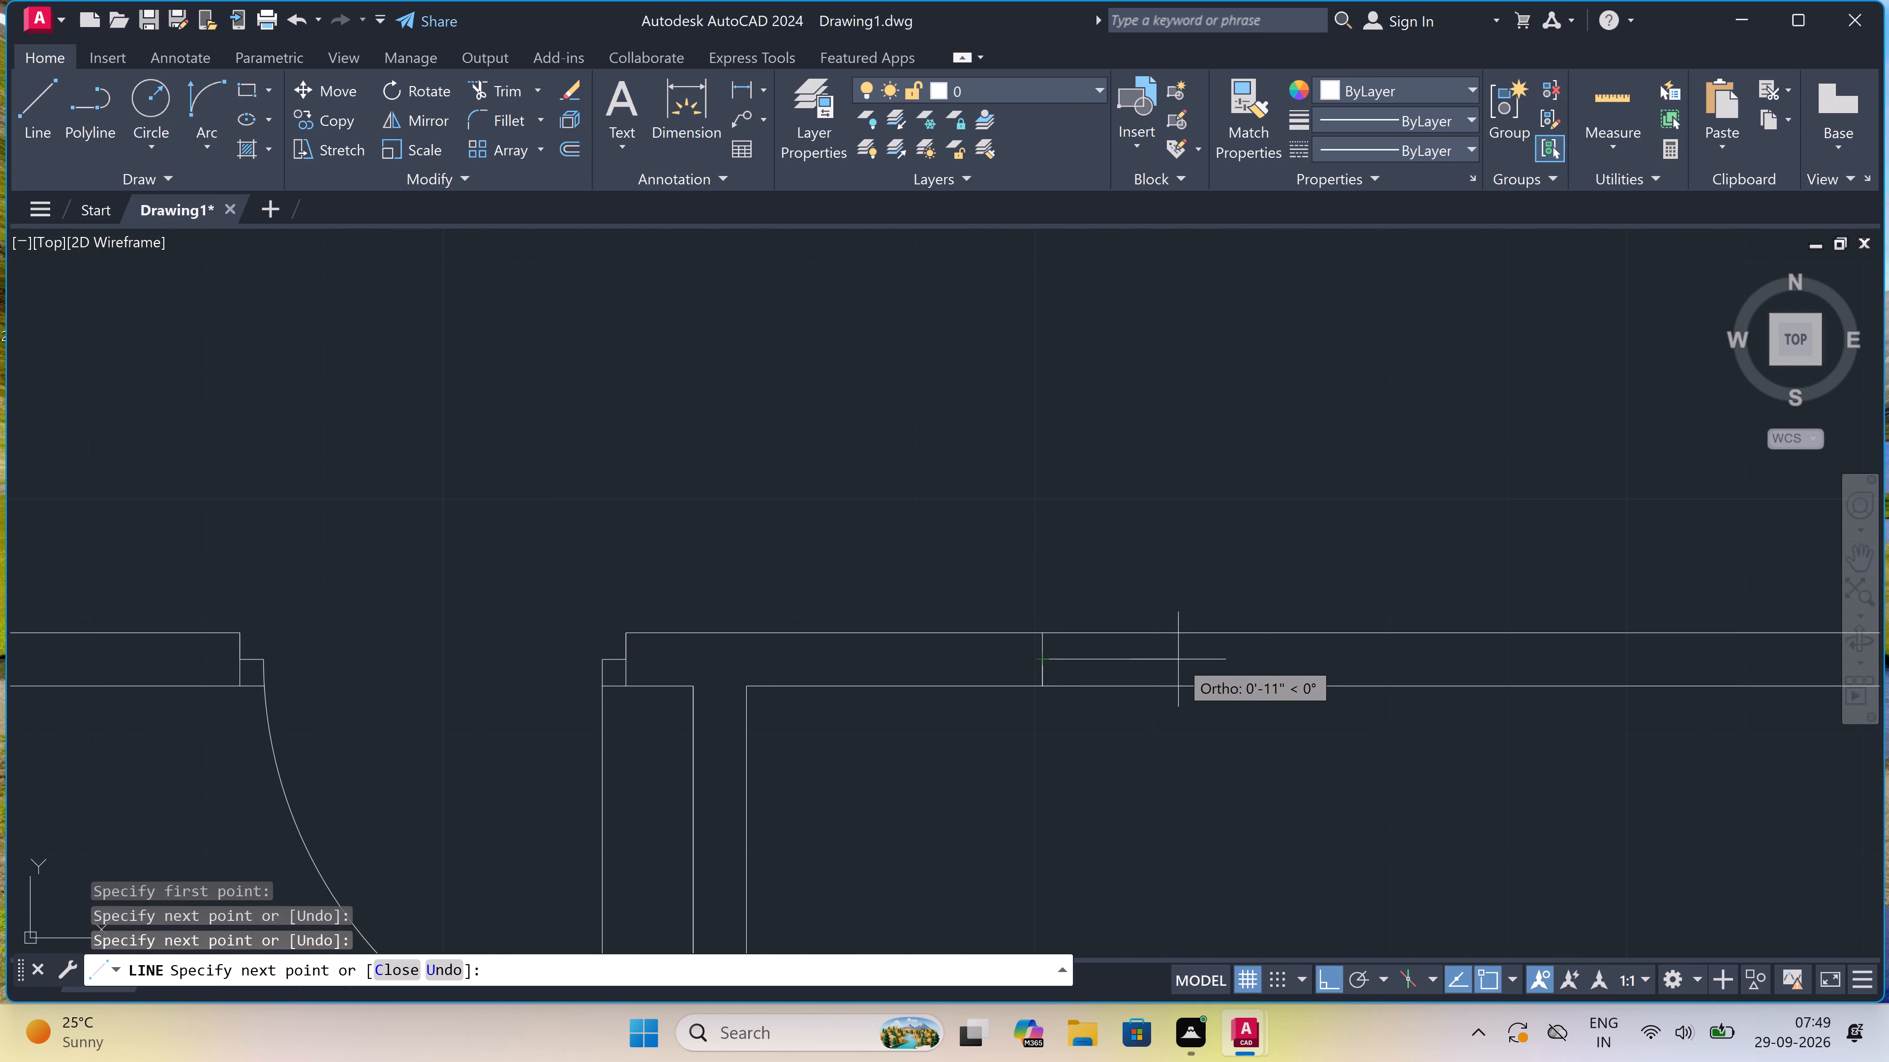
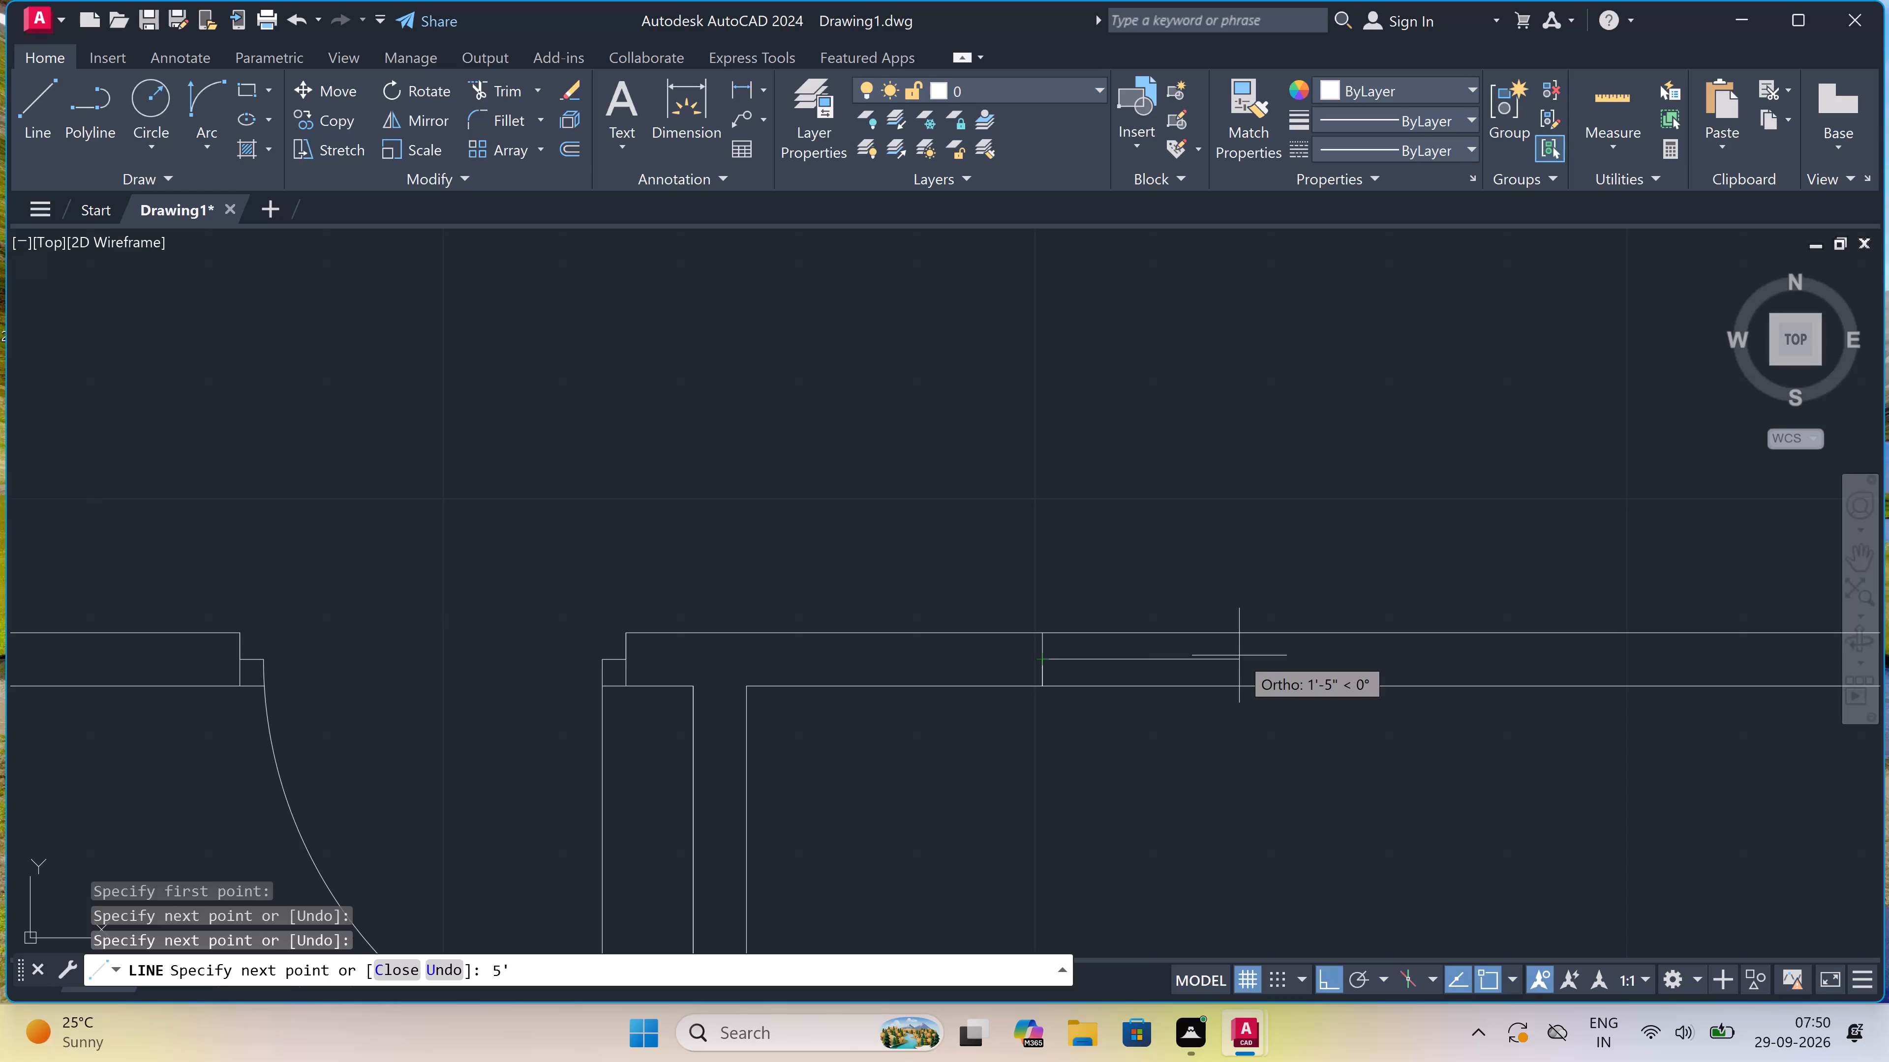
# Complete the window in the corridor's lower wall with a 5' centre line and a closing end line across the wall.
pyautogui.scroll(-2, 1237, 655)
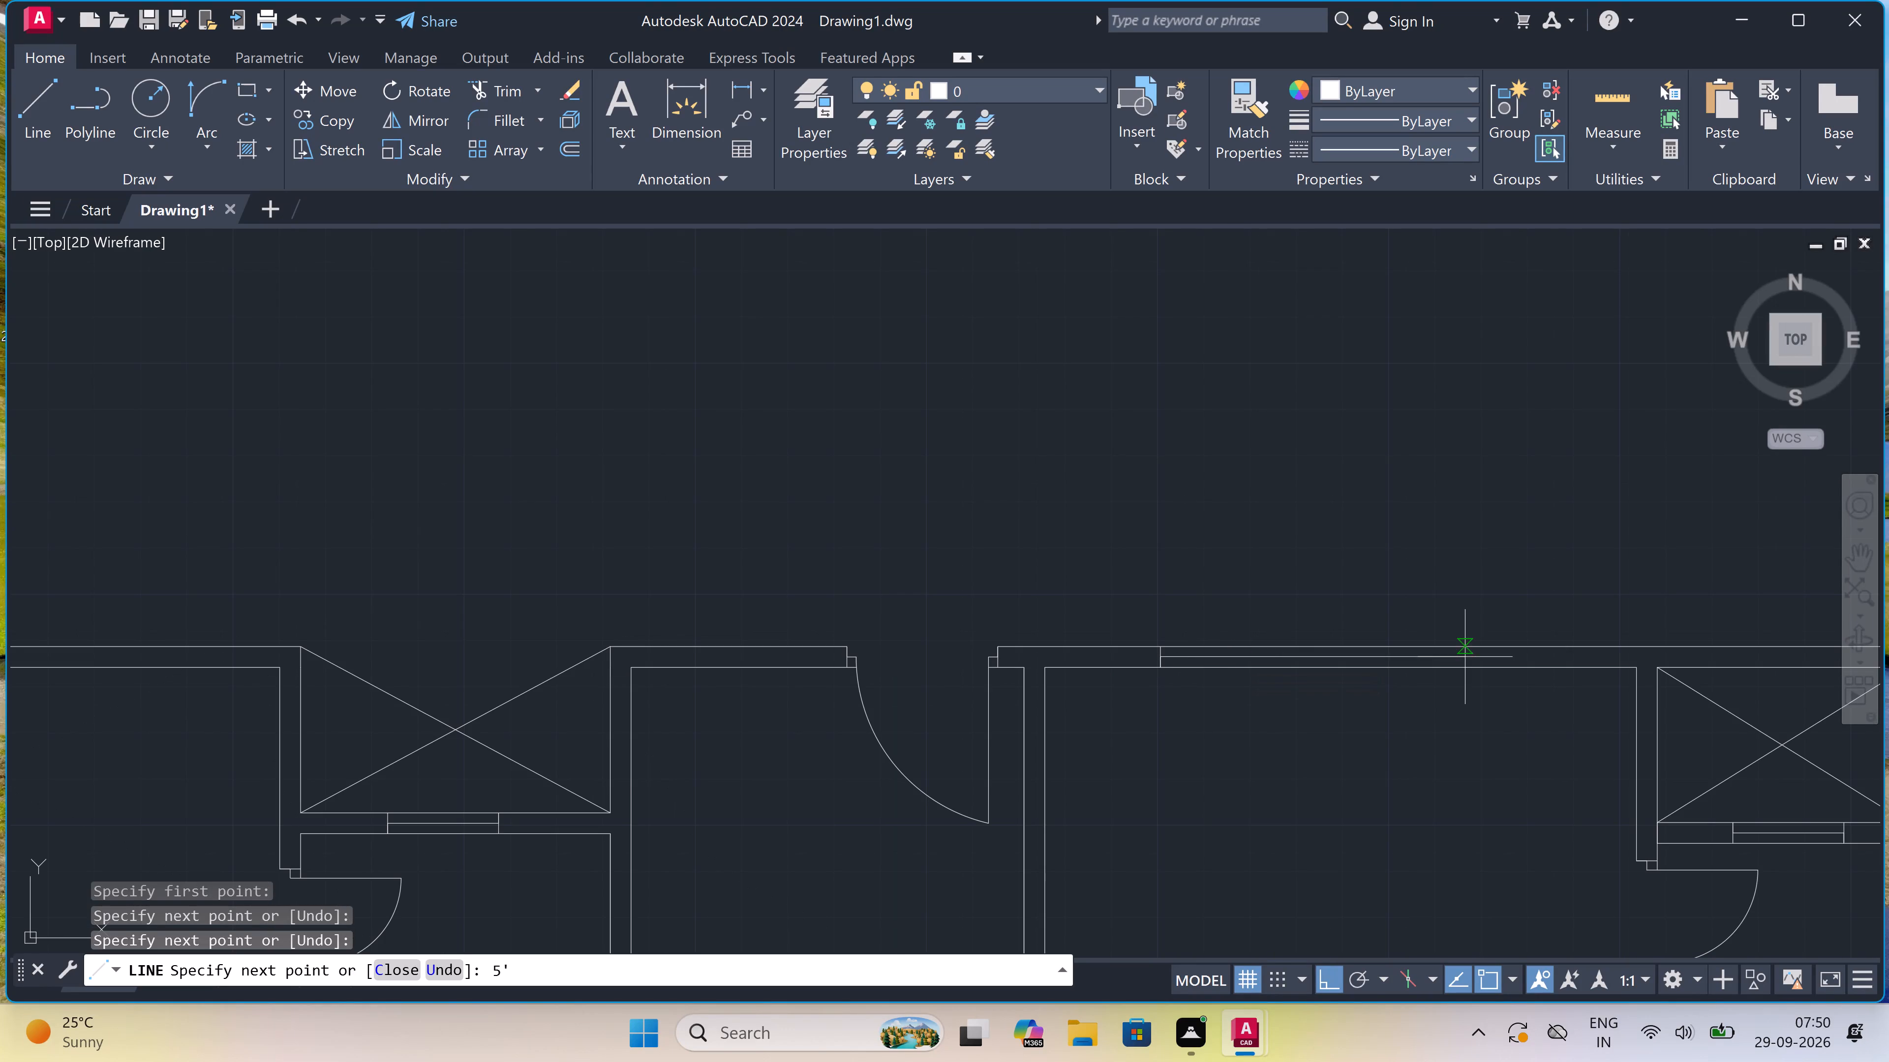
pyautogui.scroll(2, 1469, 654)
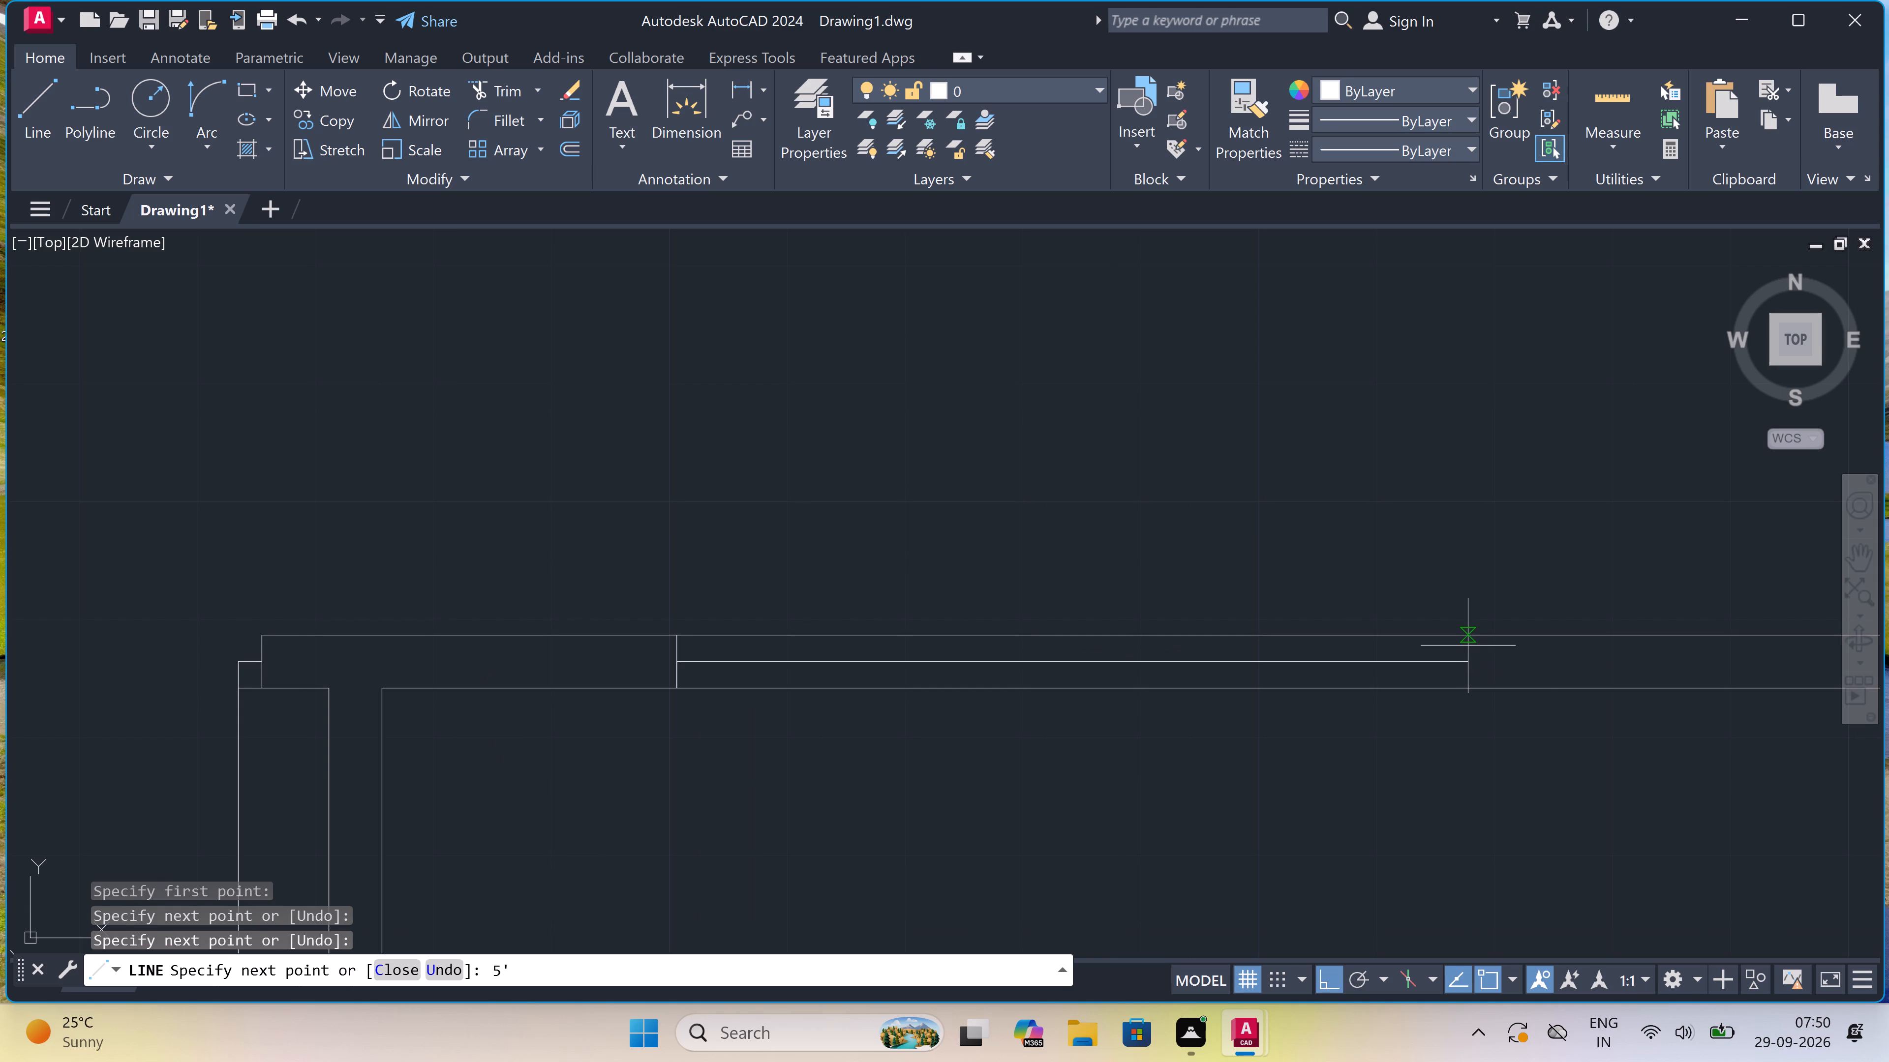
pyautogui.press('5')
pyautogui.write("'")
pyautogui.press('space')
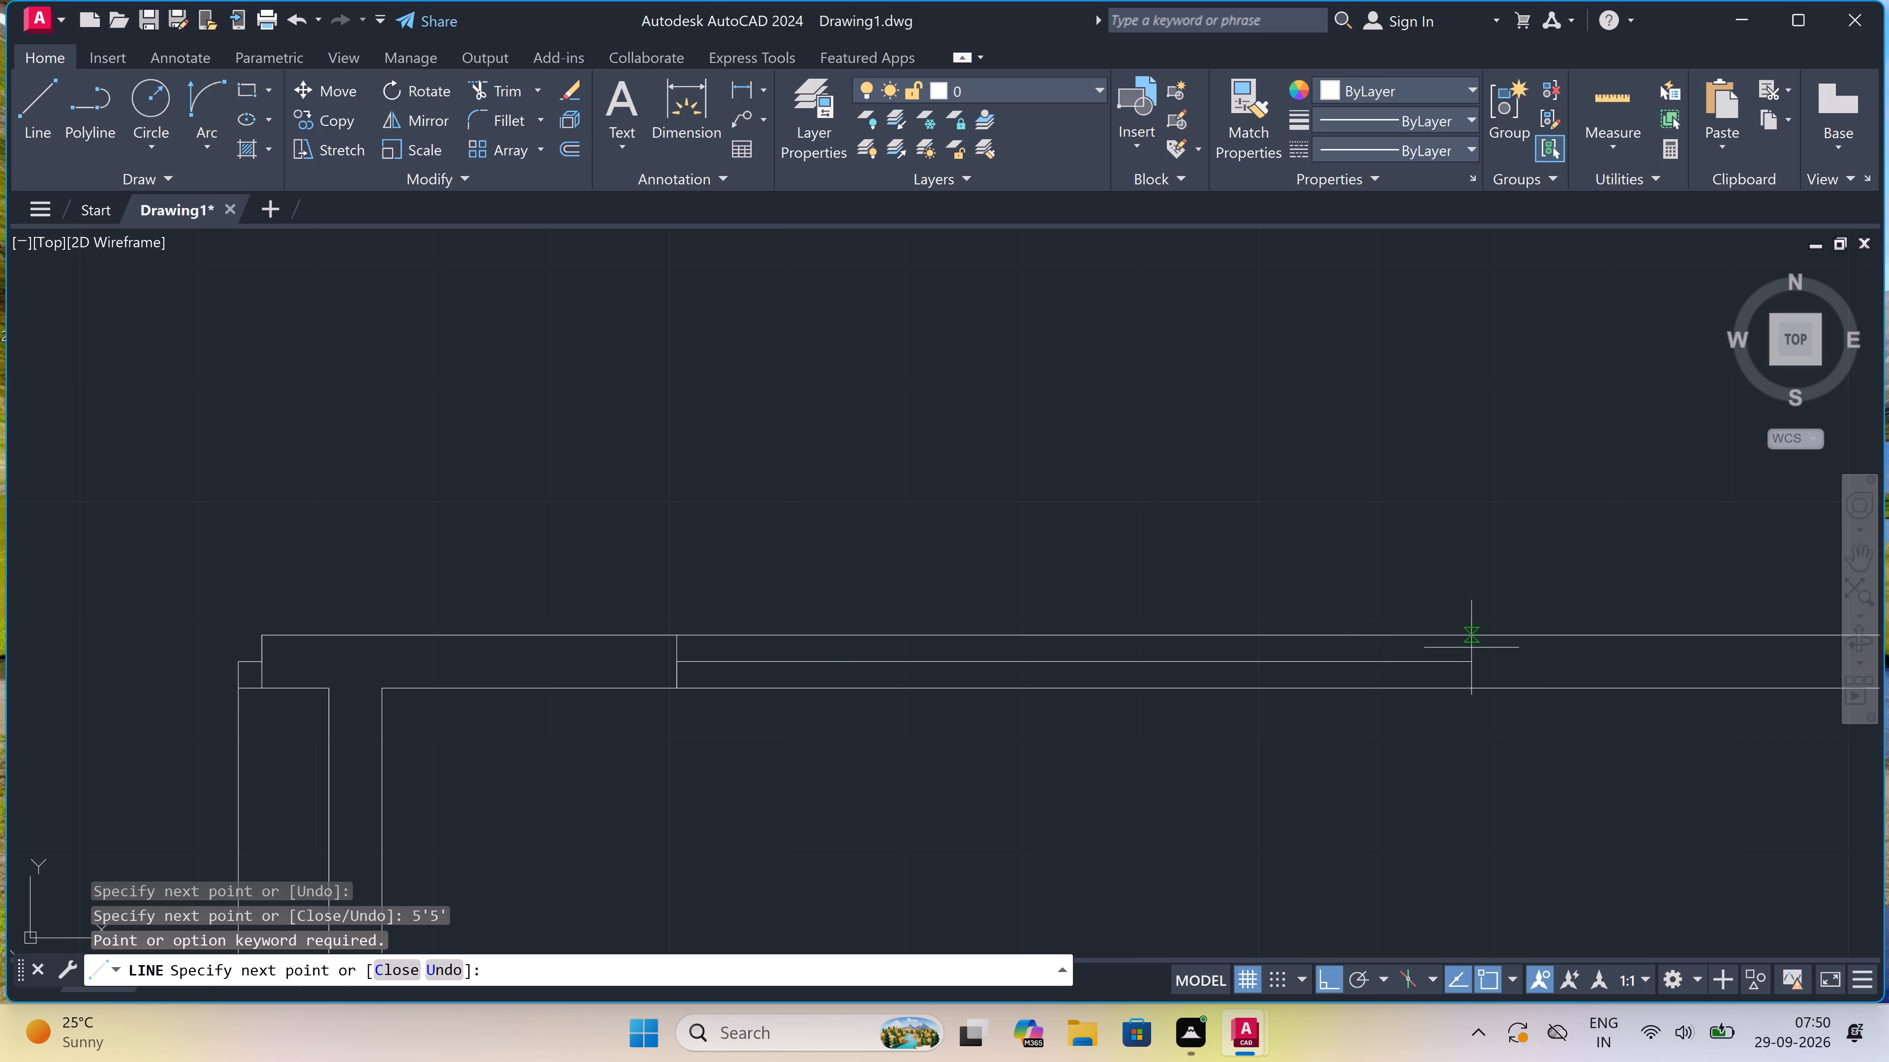
pyautogui.scroll(2, 1465, 673)
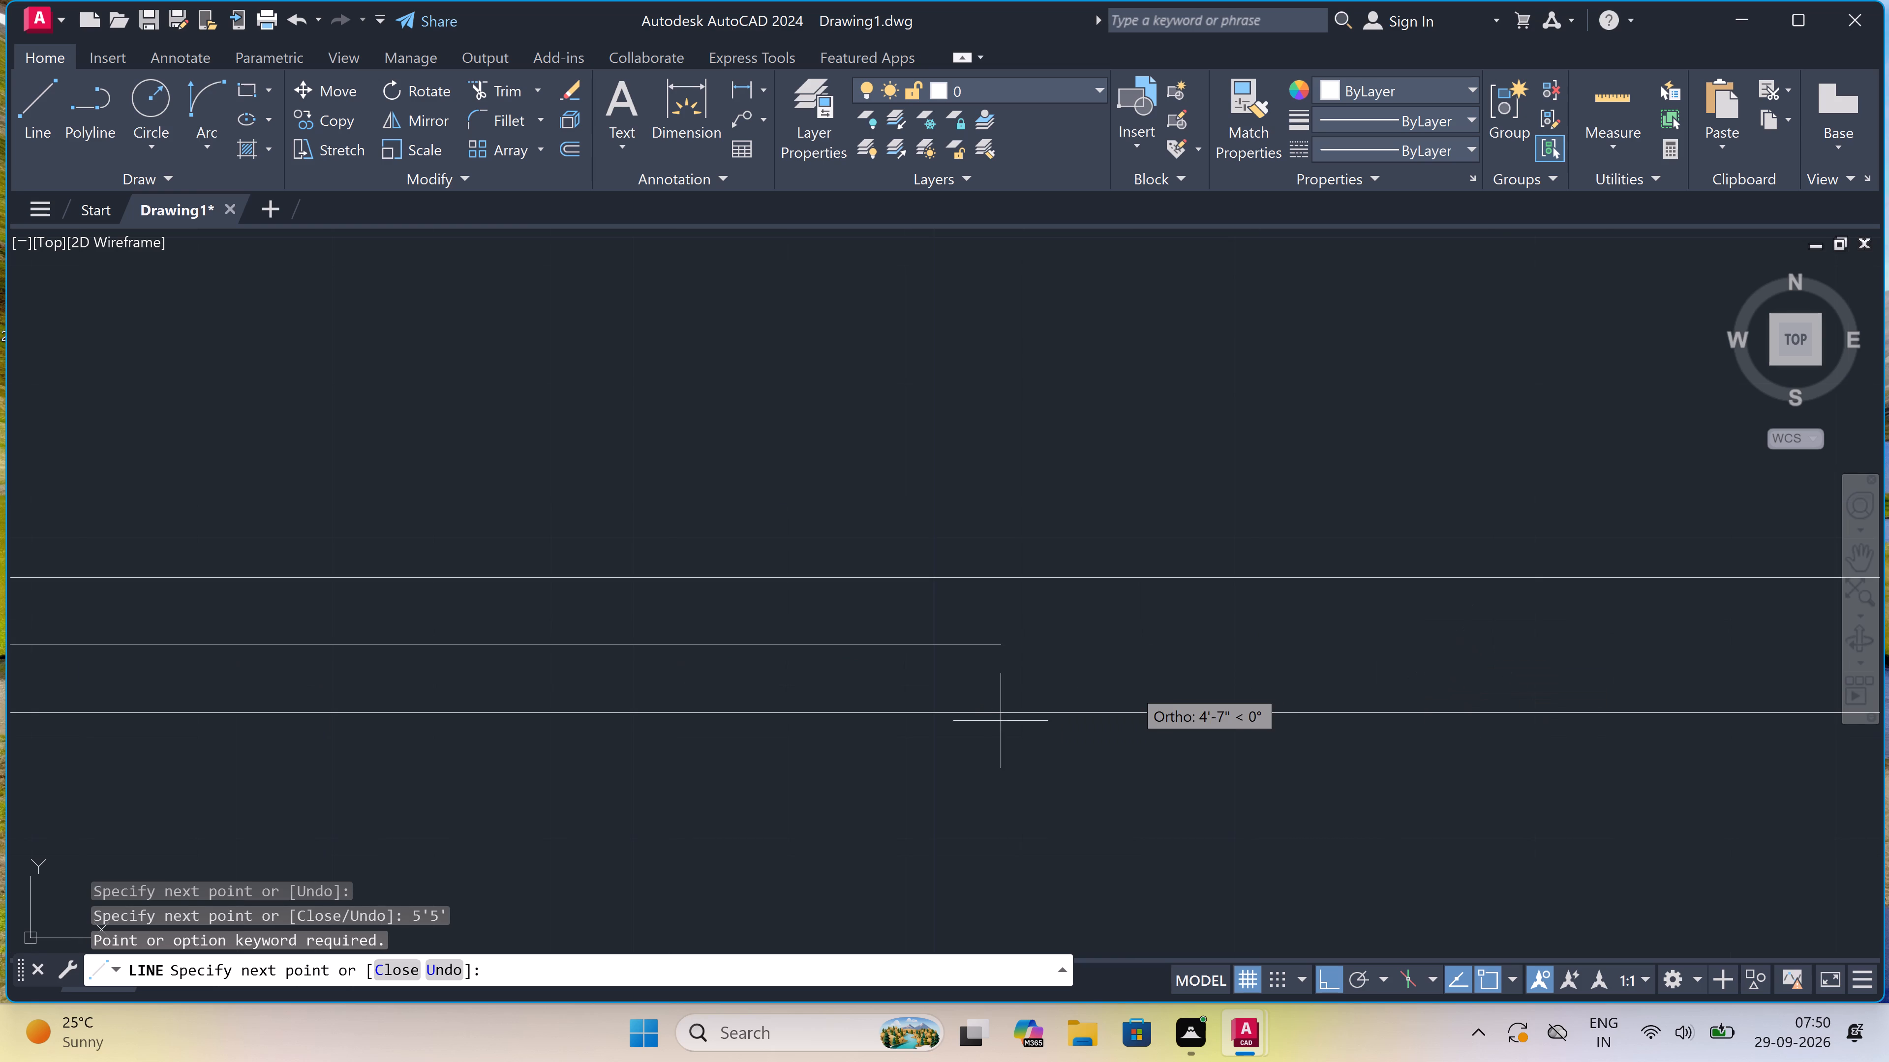
pyautogui.scroll(-2, 1139, 684)
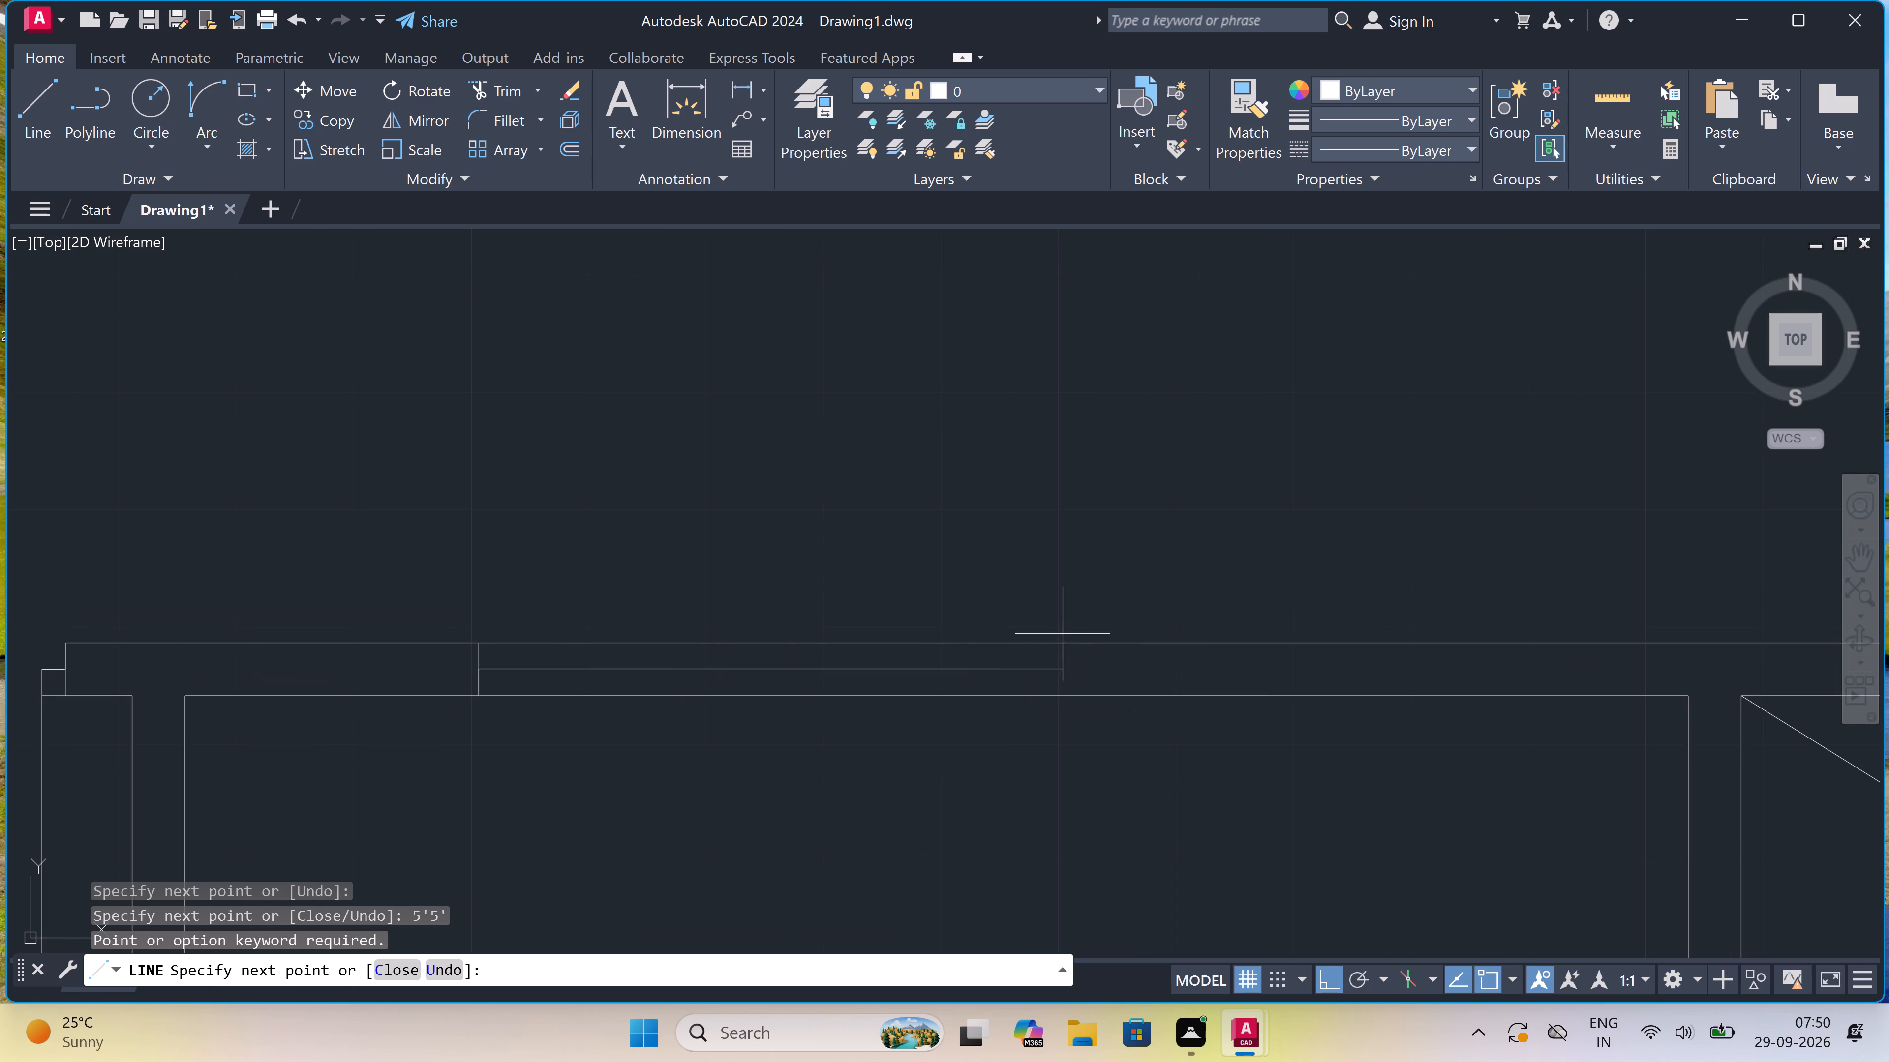
pyautogui.write("5'")
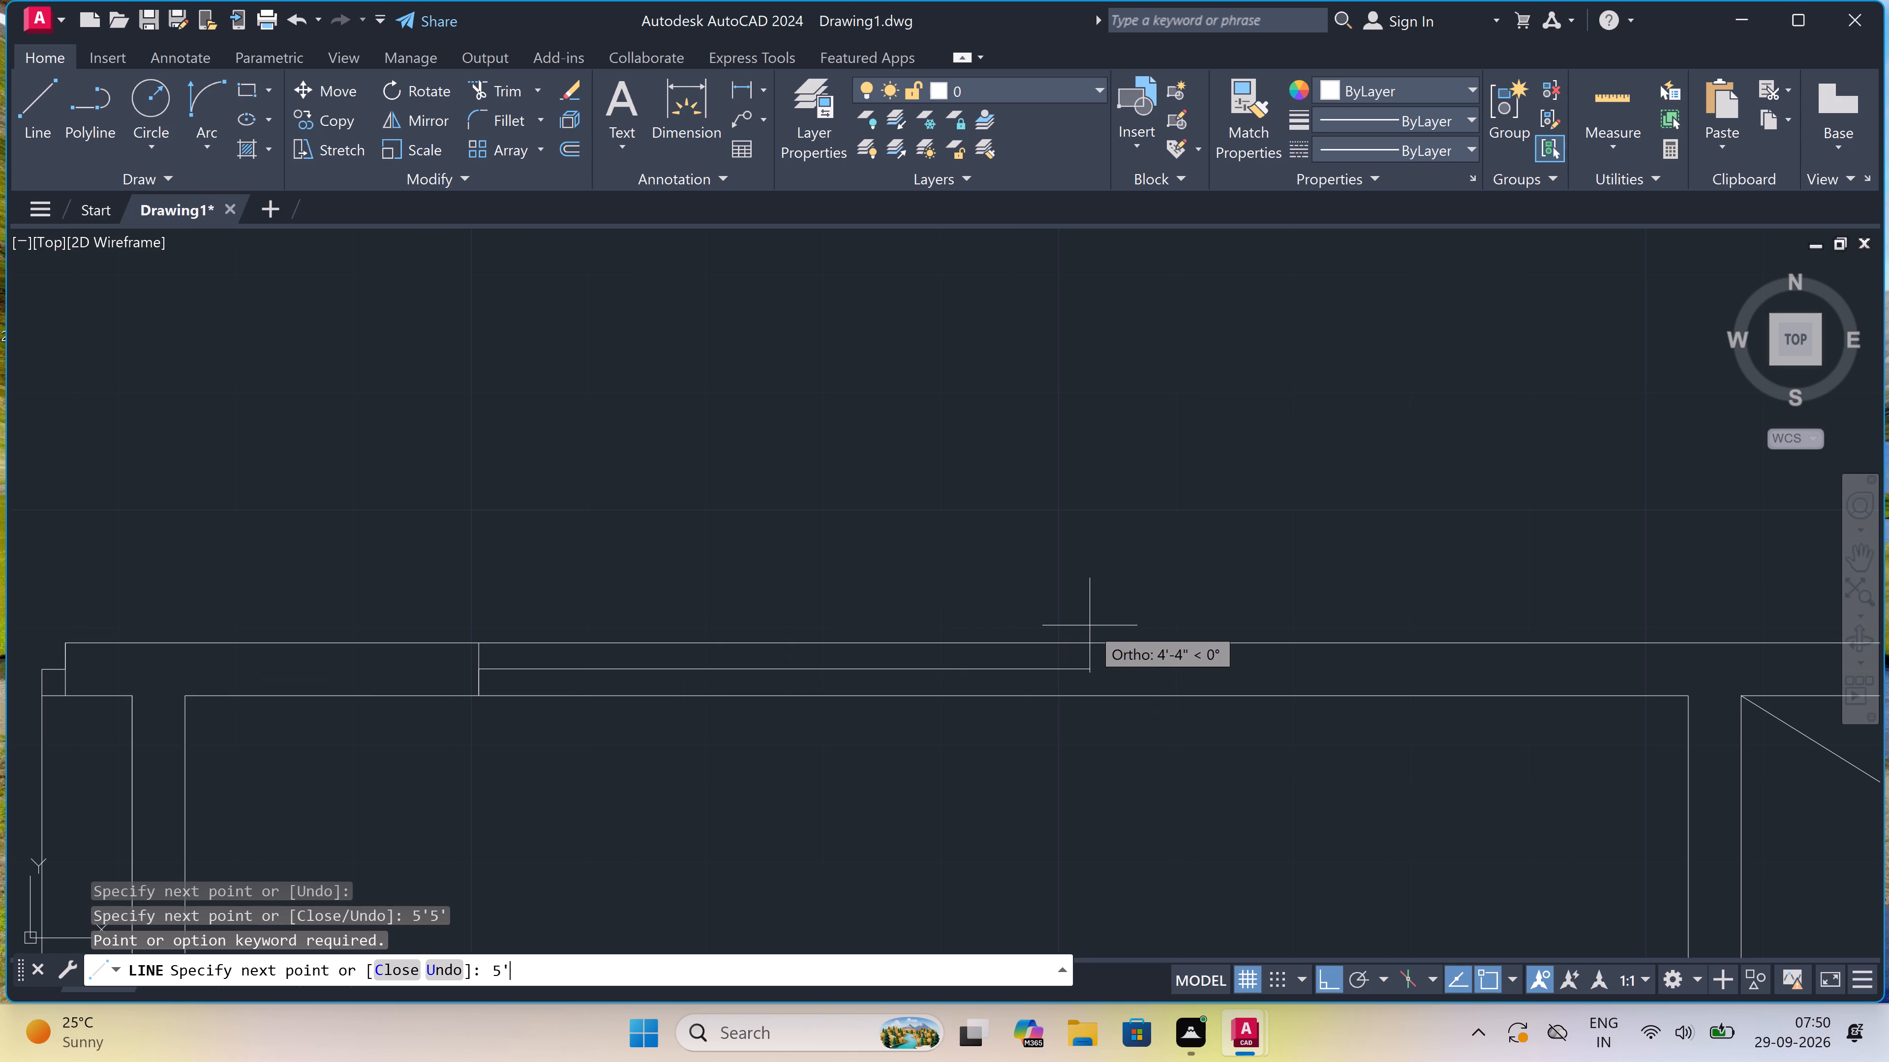
pyautogui.press('space')
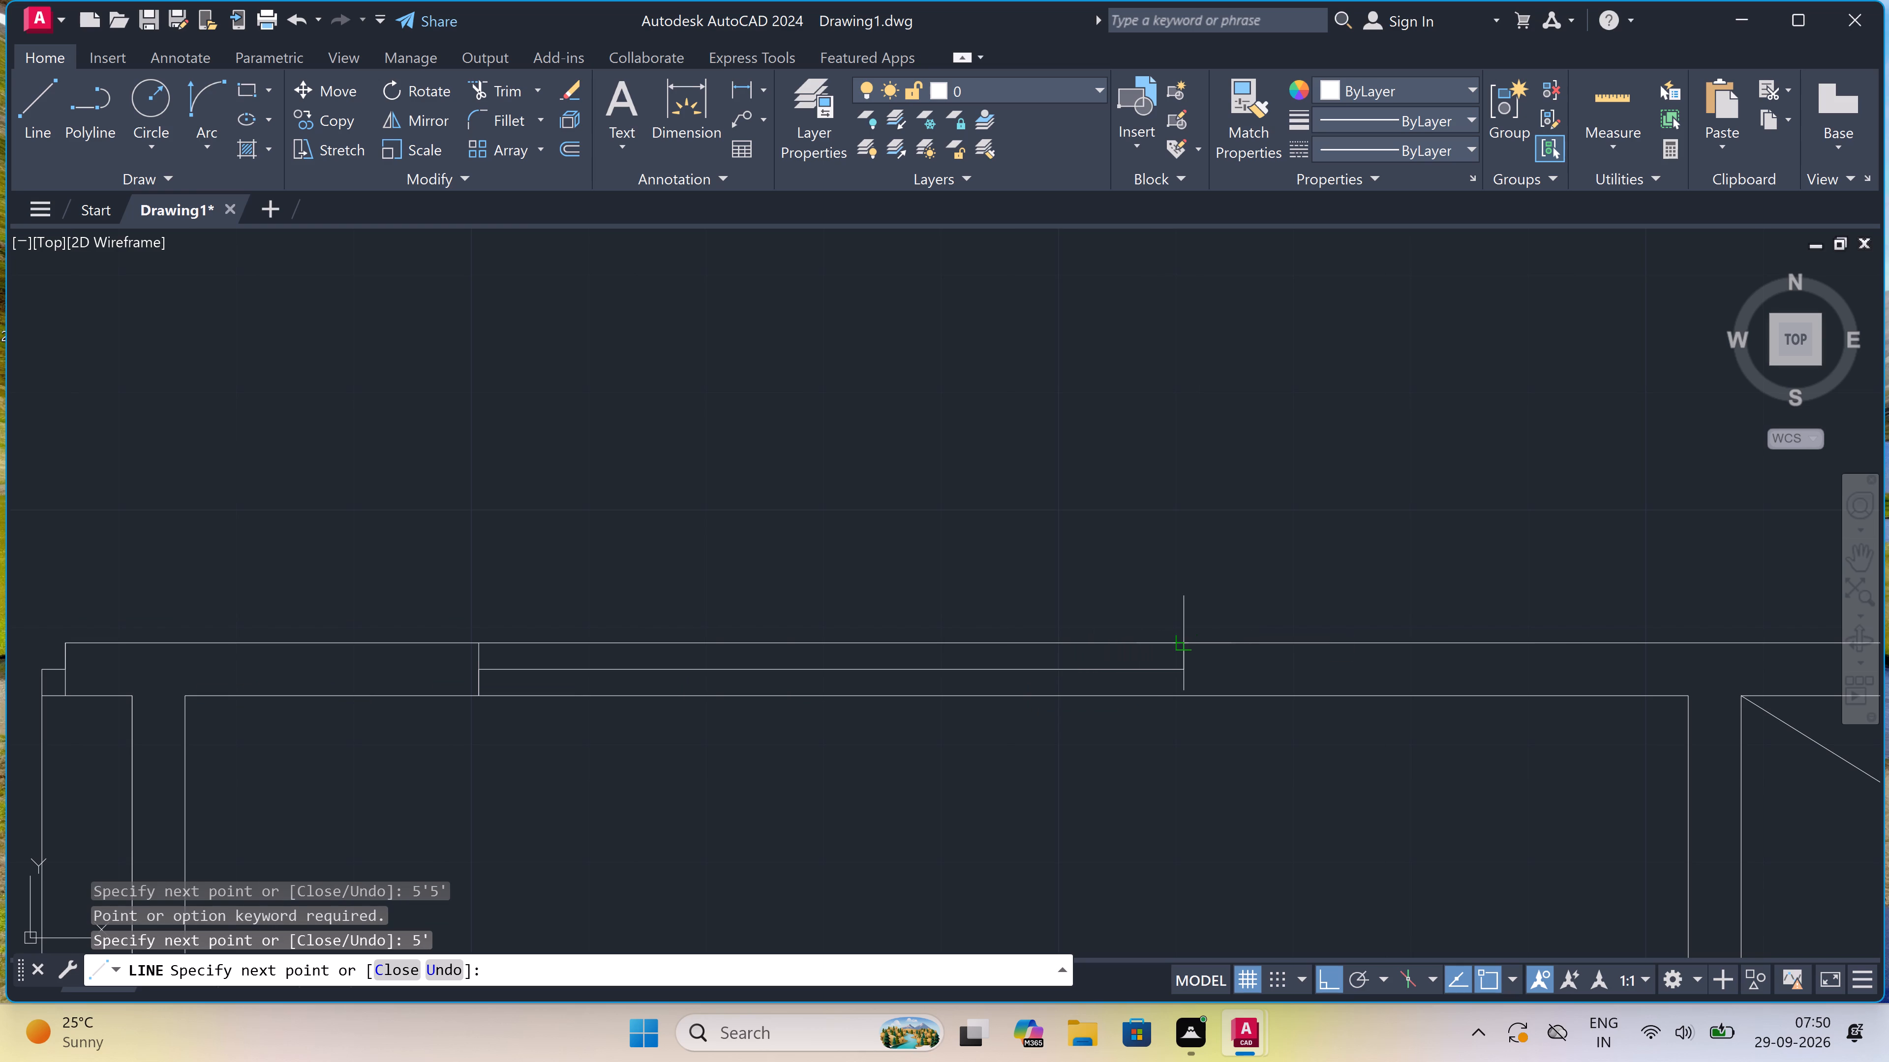
pyautogui.click(1185, 645)
pyautogui.doubleClick(1186, 692)
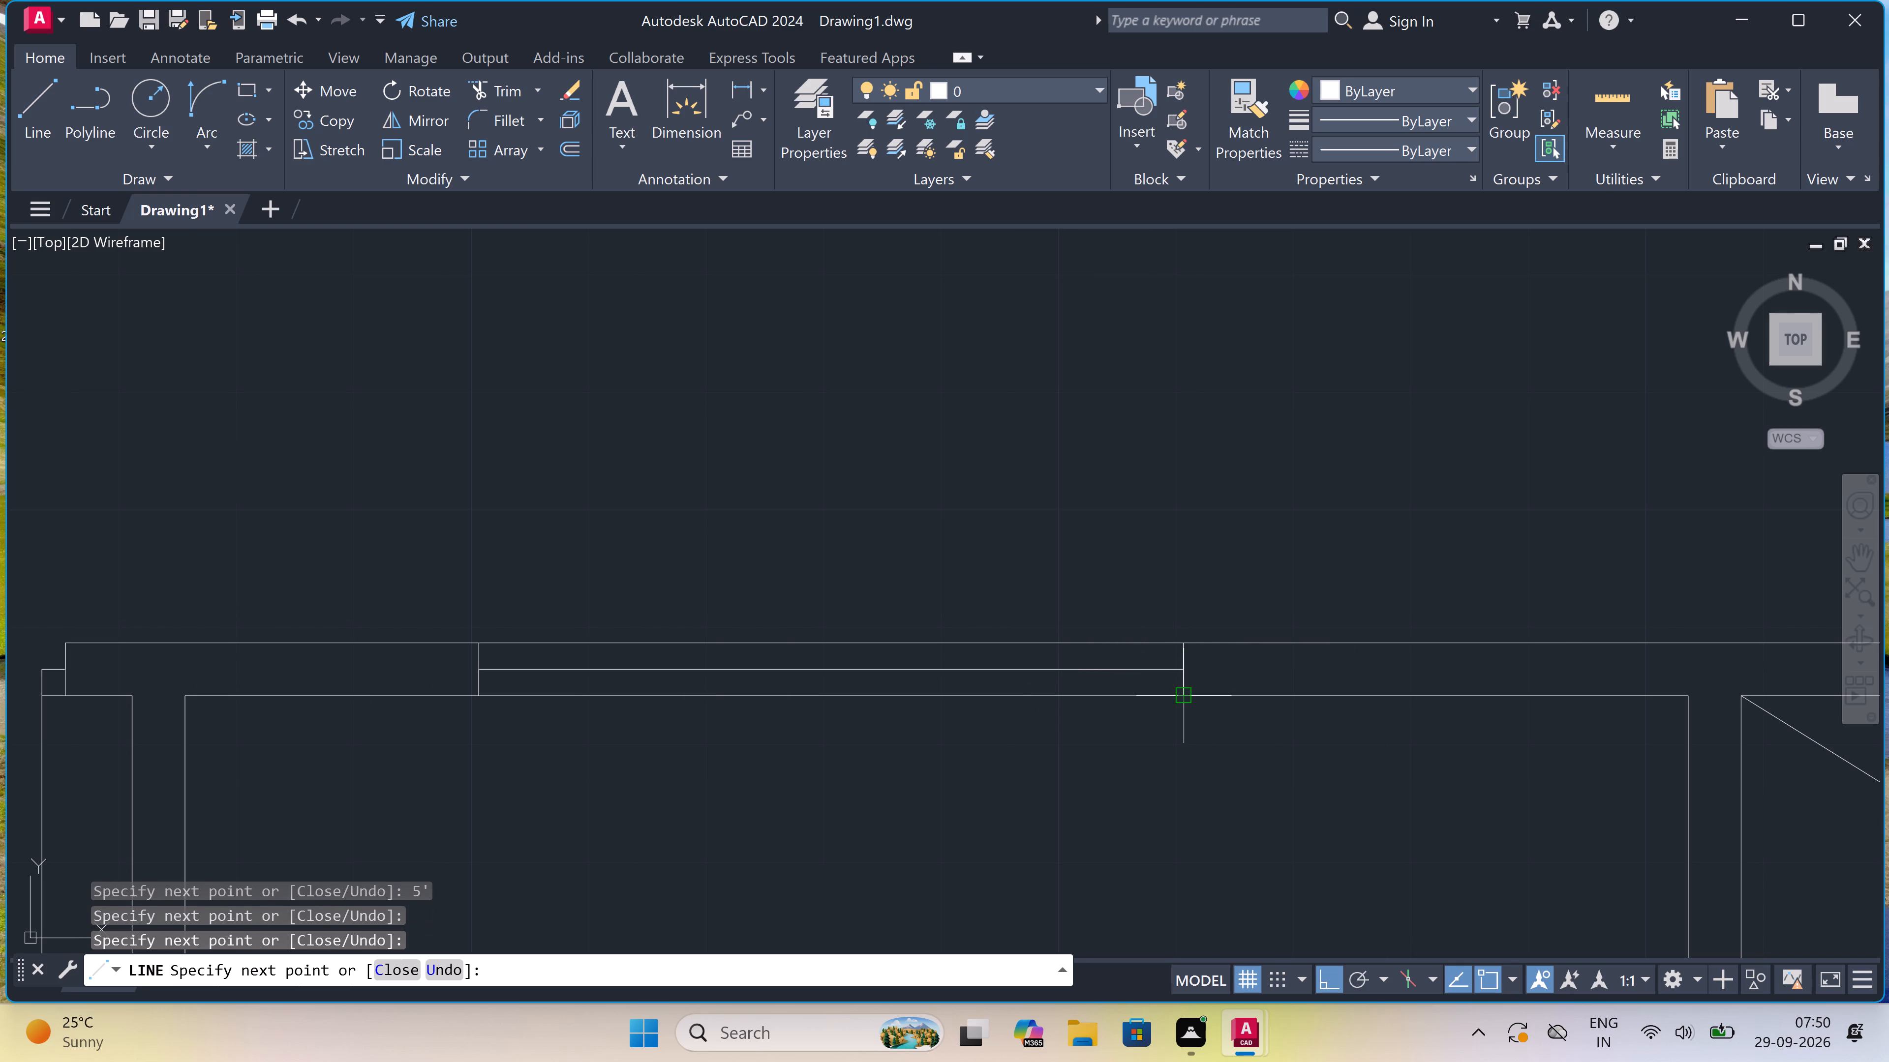
pyautogui.press('Escape')
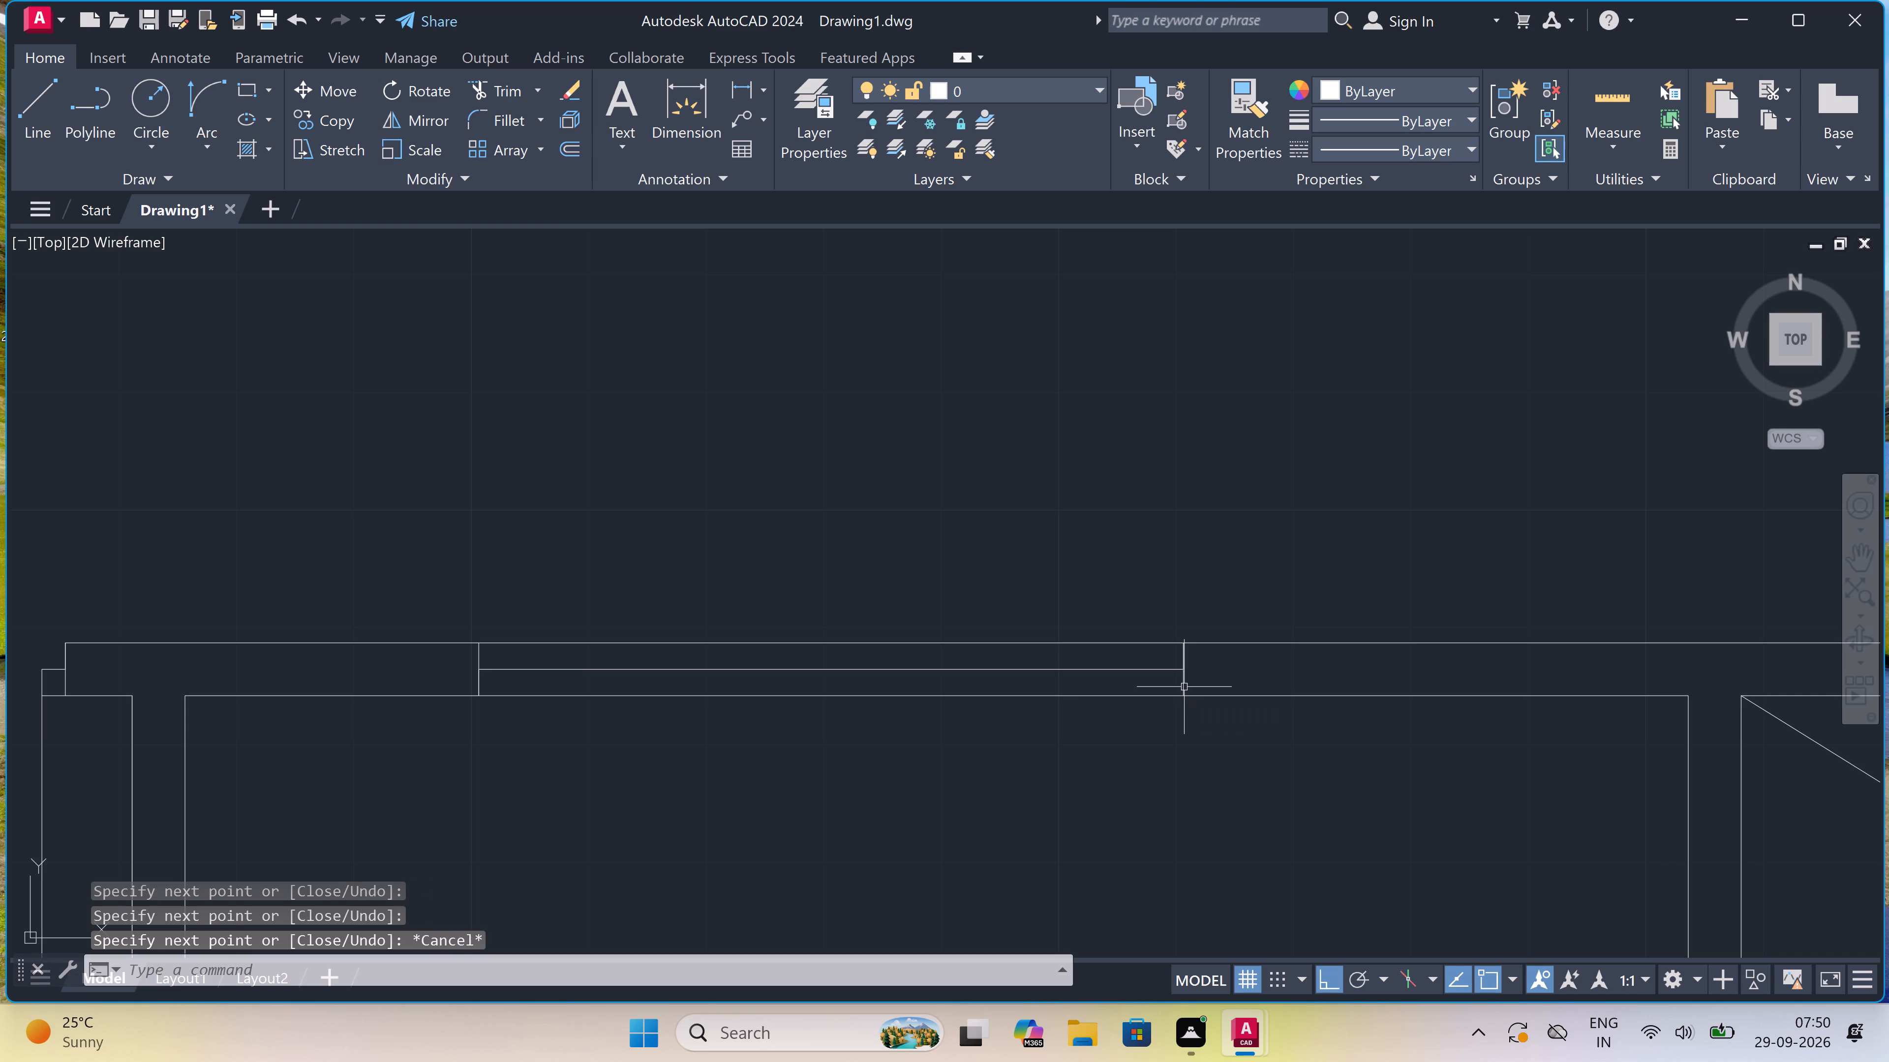
# Examine the whole floor plan, from the corridor up to the upper rooms, for spaces that still need detailing.
pyautogui.scroll(-1, 1064, 665)
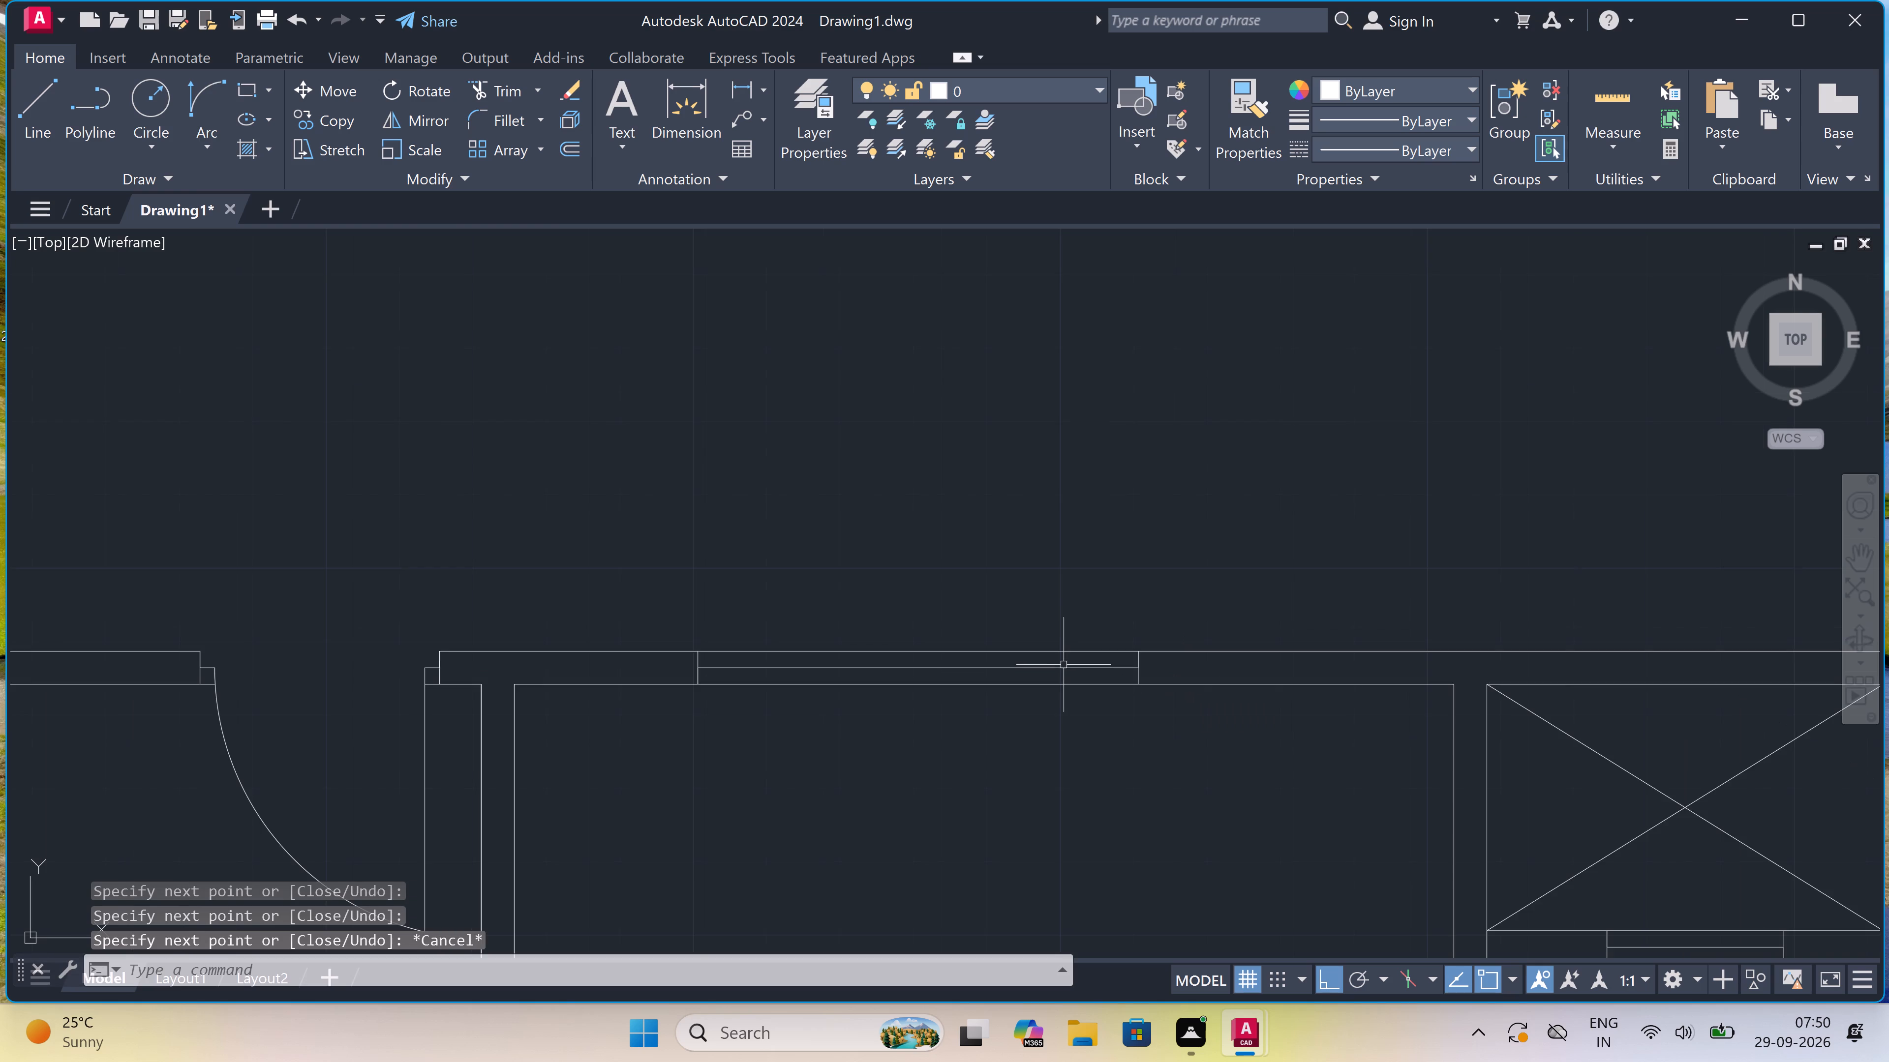
pyautogui.scroll(-2, 1064, 665)
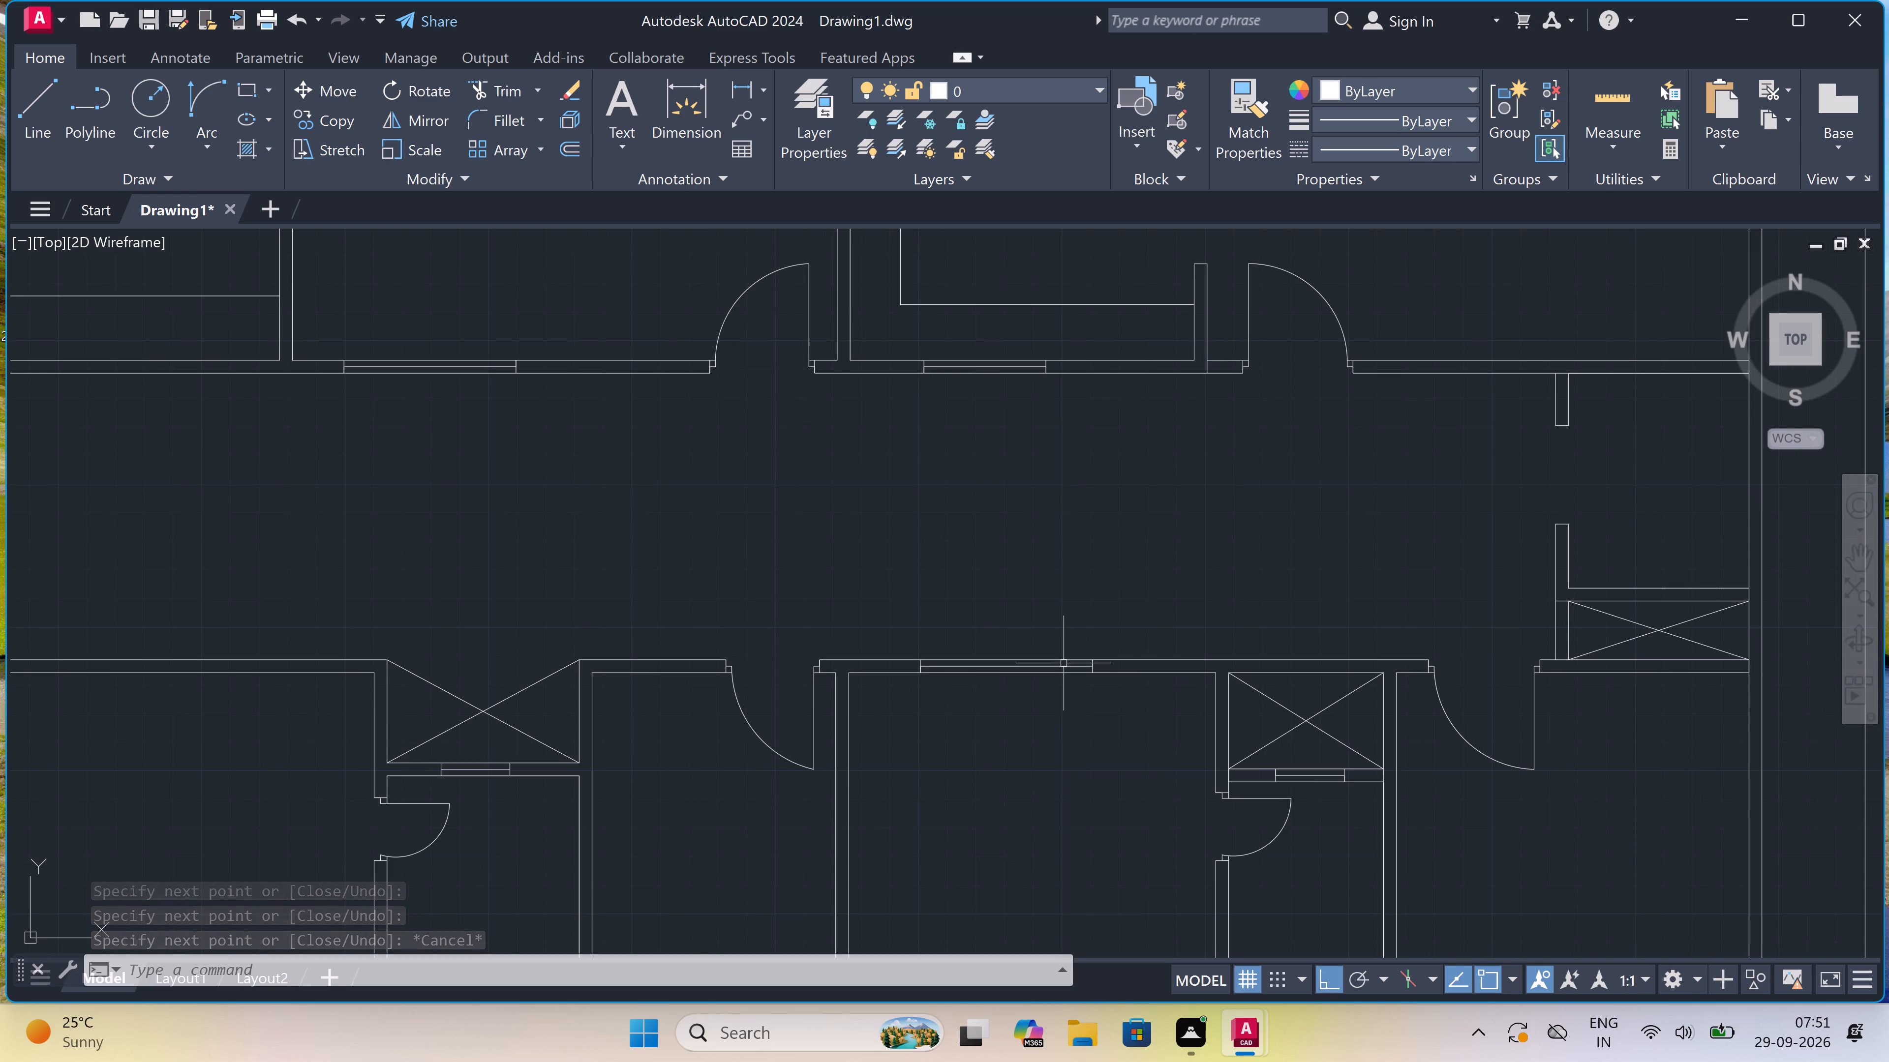
pyautogui.scroll(-2, 1064, 663)
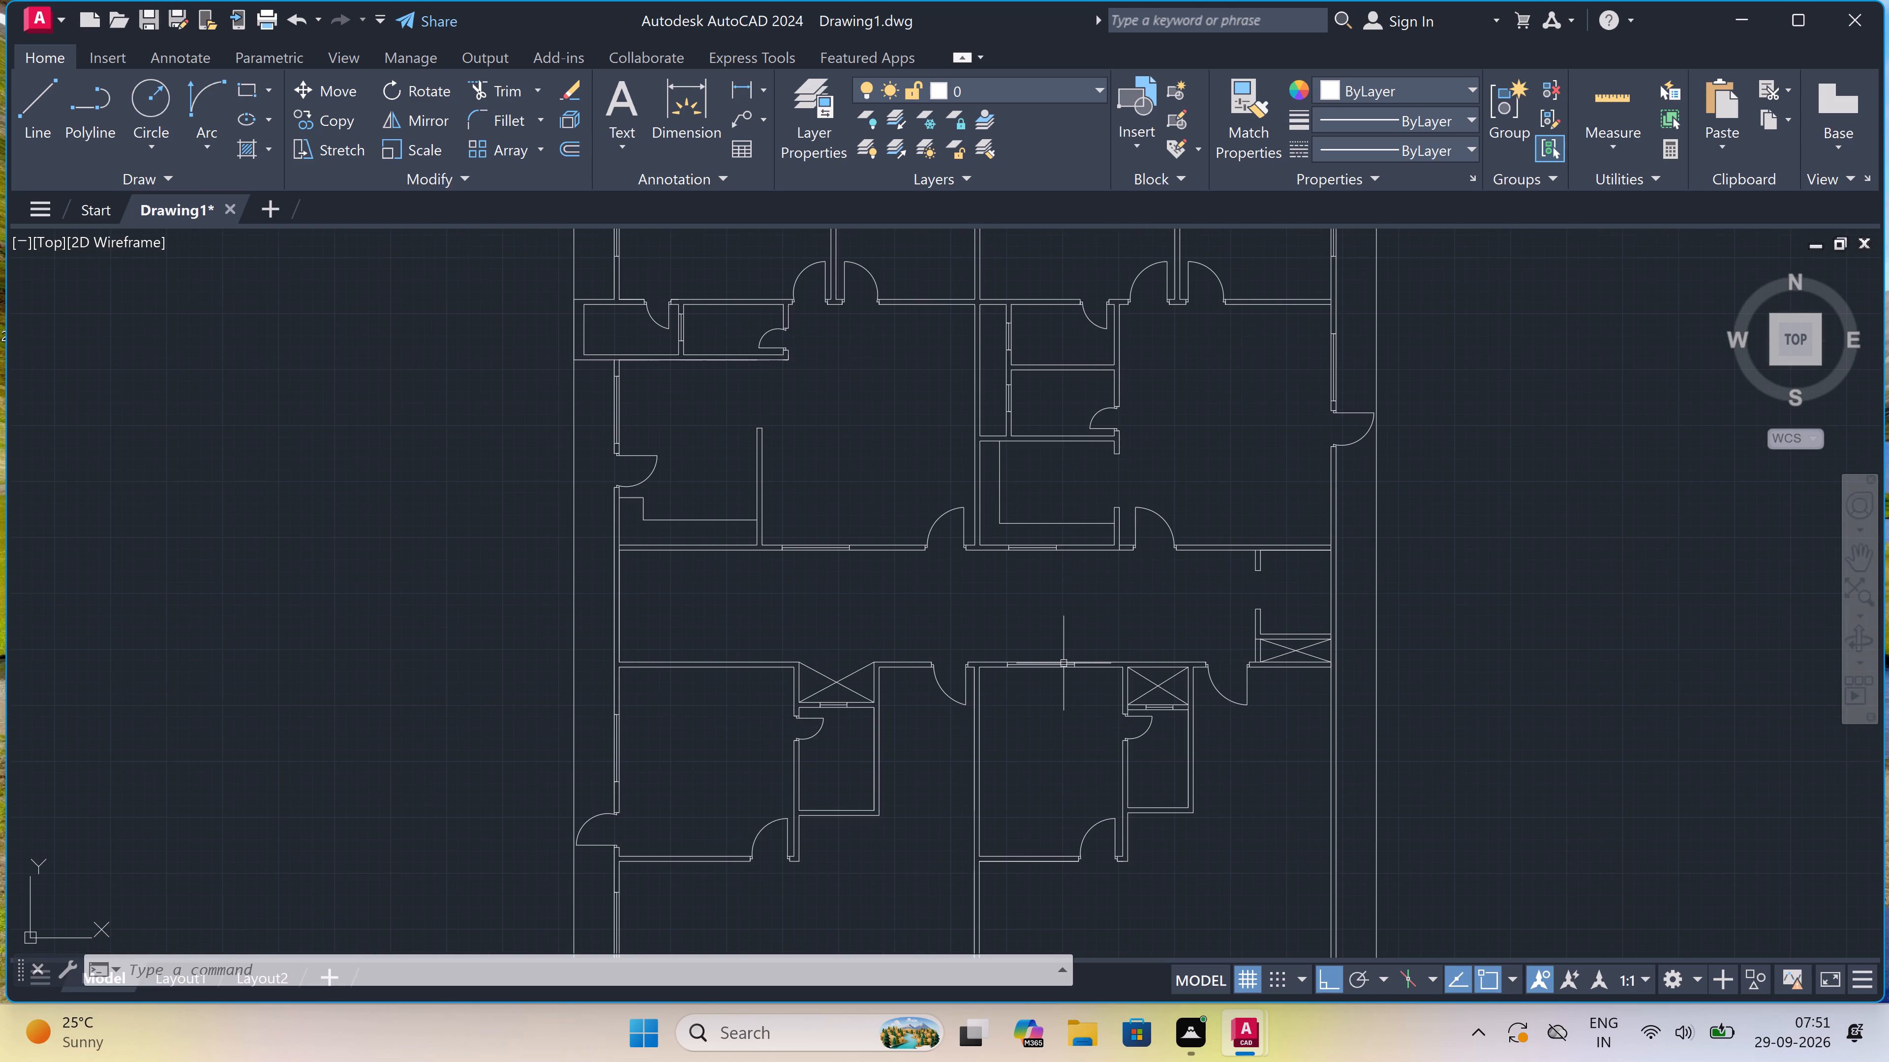
pyautogui.scroll(-2, 1064, 663)
pyautogui.scroll(1, 1061, 684)
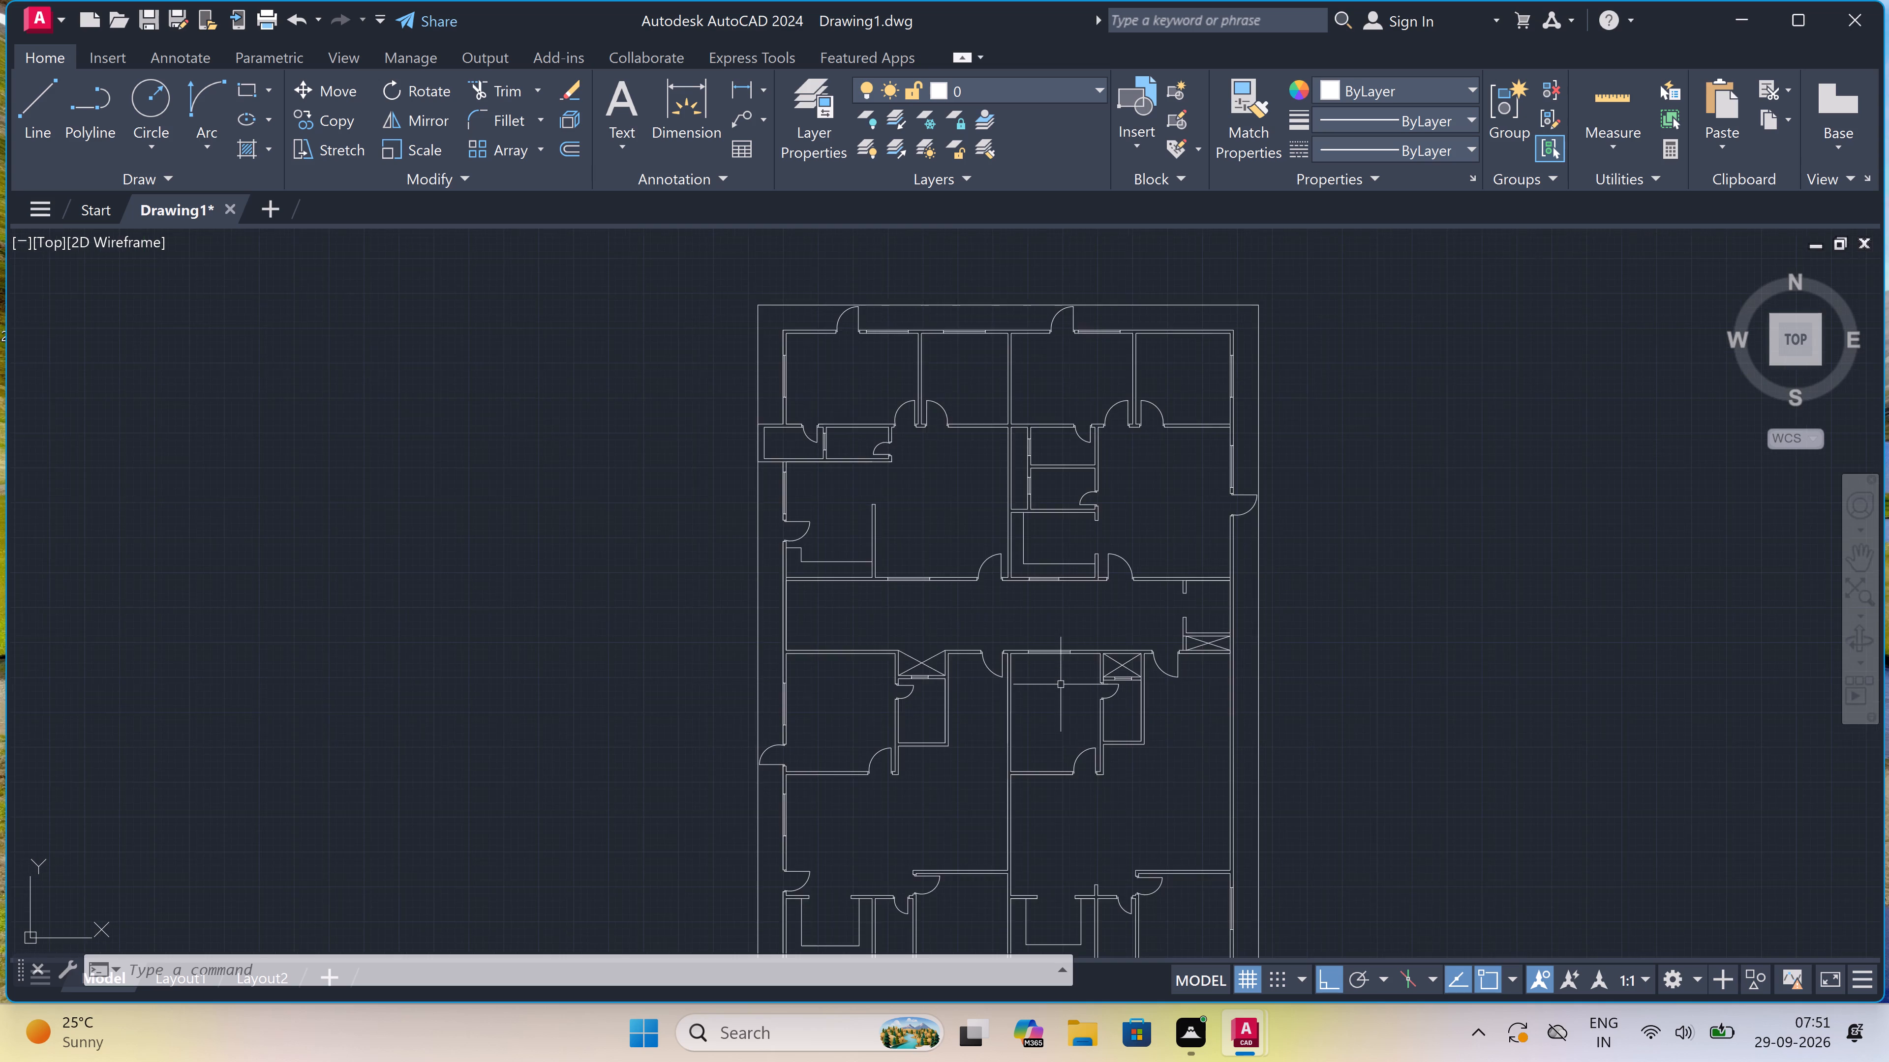
pyautogui.scroll(1, 1061, 684)
pyautogui.scroll(-2, 1061, 684)
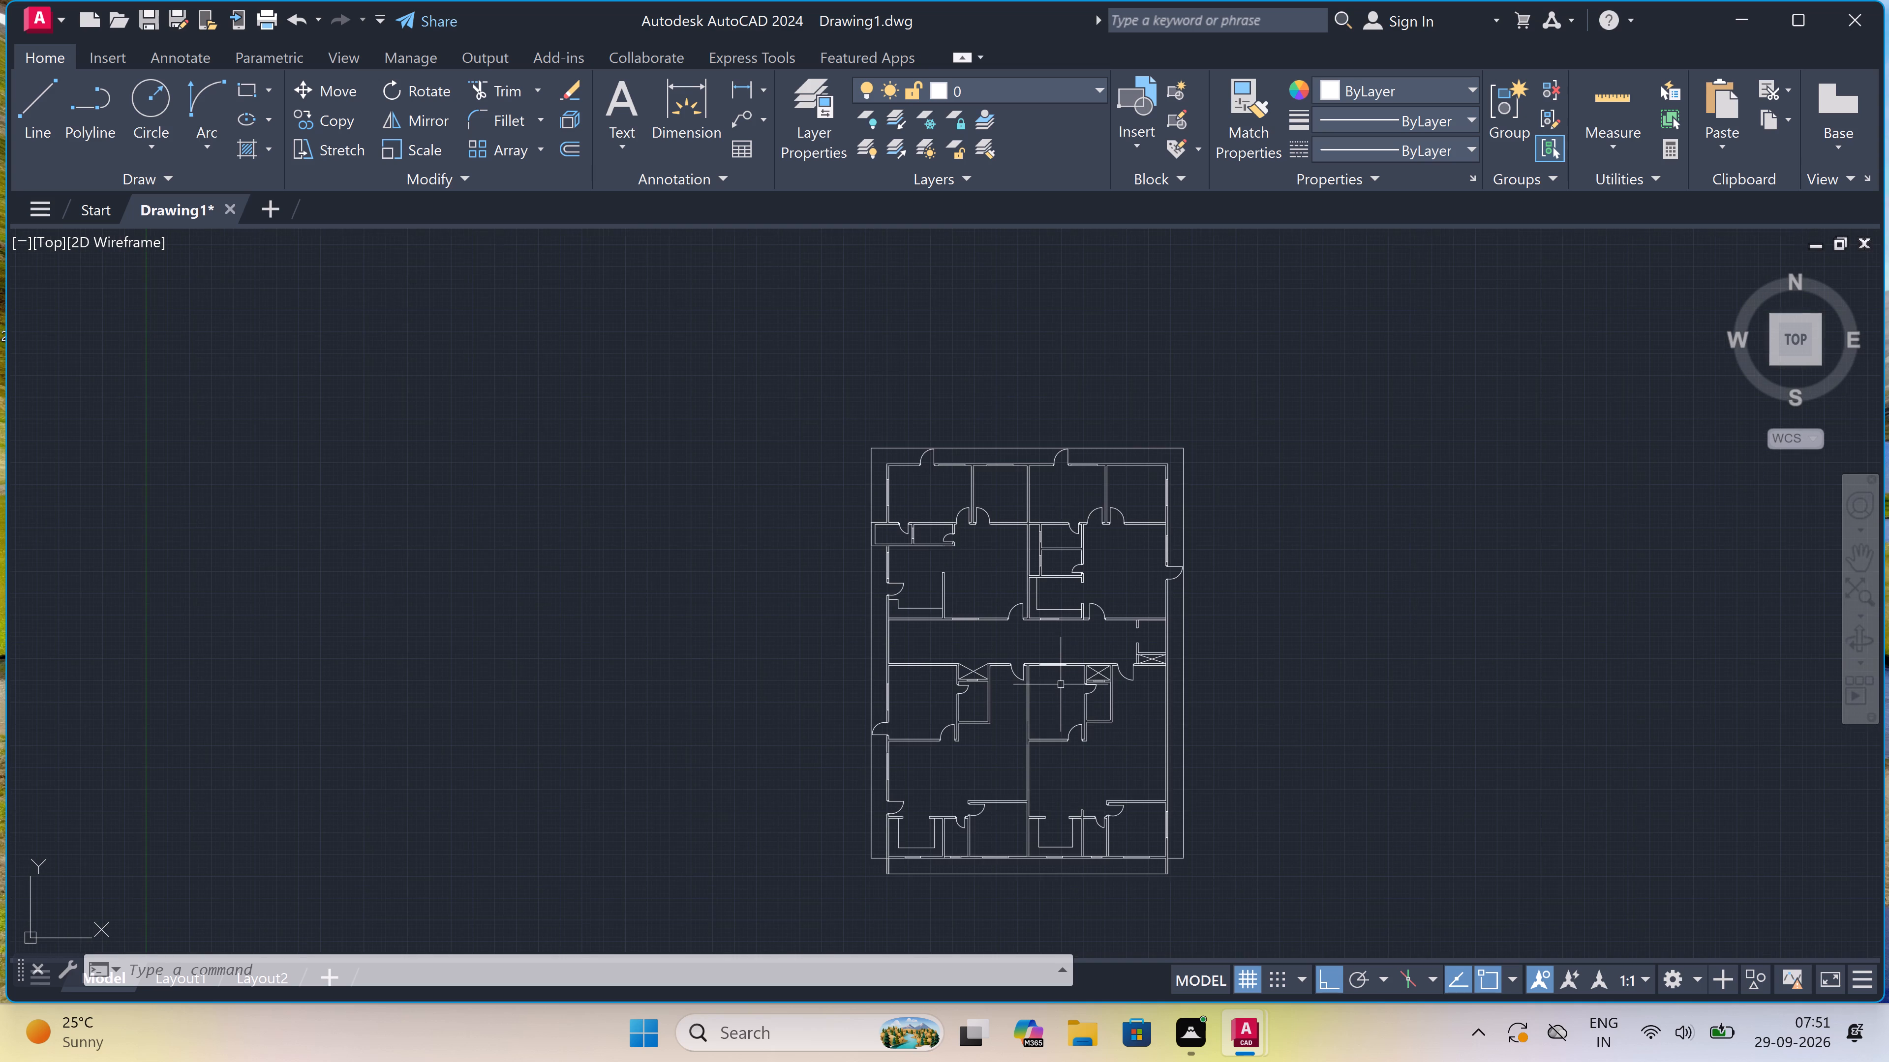
pyautogui.scroll(2, 1061, 704)
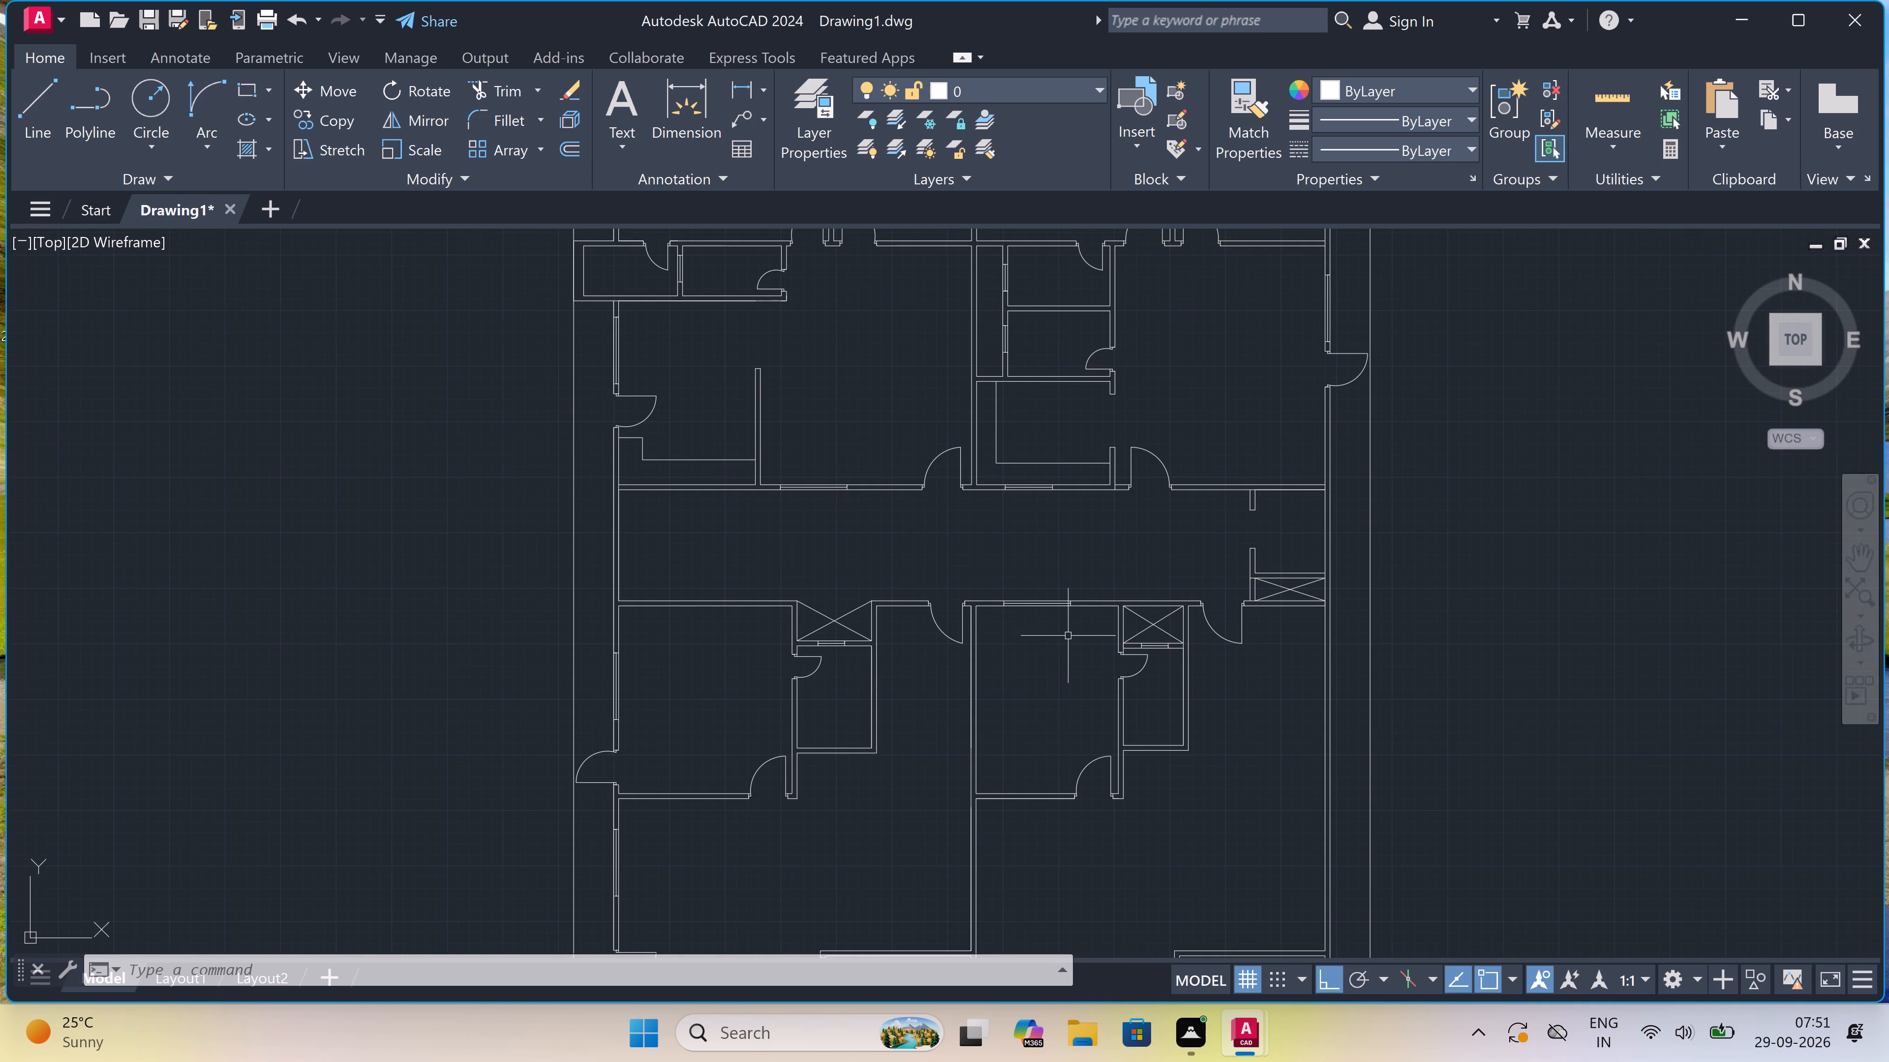
pyautogui.scroll(-2, 1068, 636)
pyautogui.scroll(2, 1098, 554)
pyautogui.scroll(-1, 1098, 554)
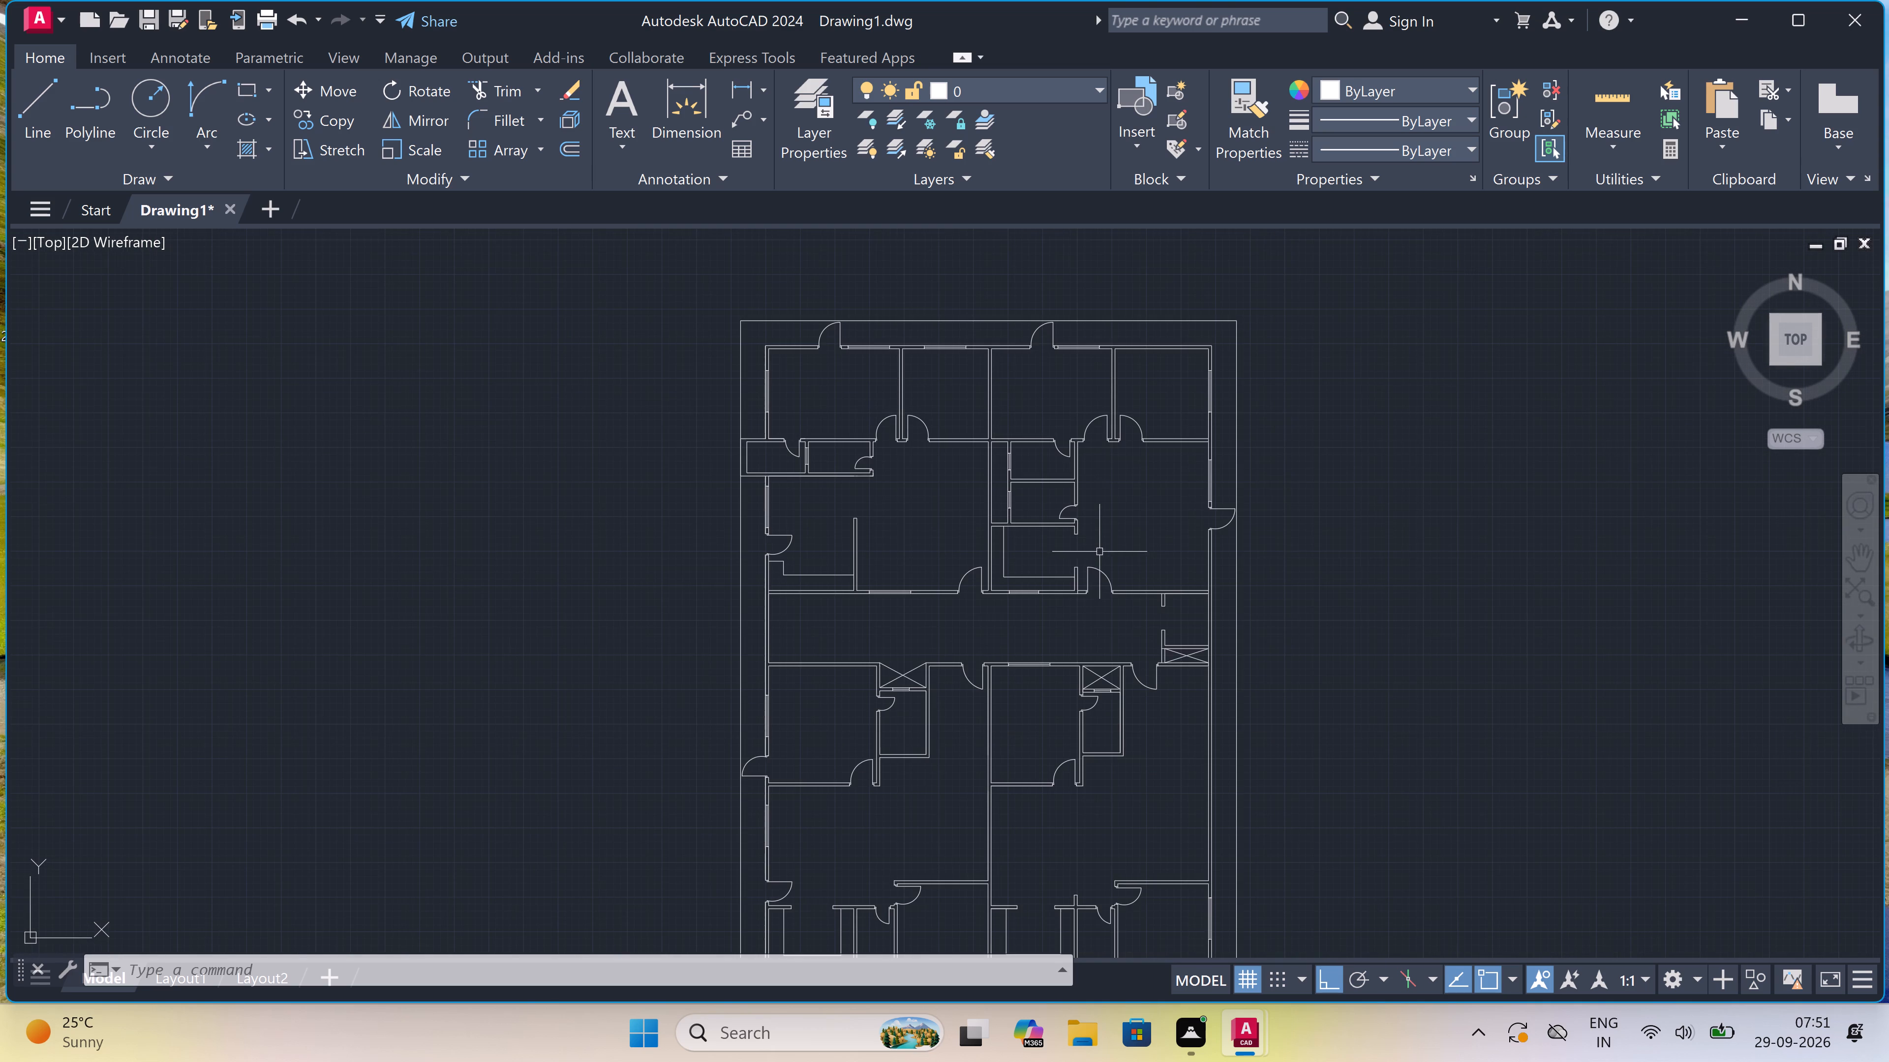
pyautogui.scroll(2, 1153, 403)
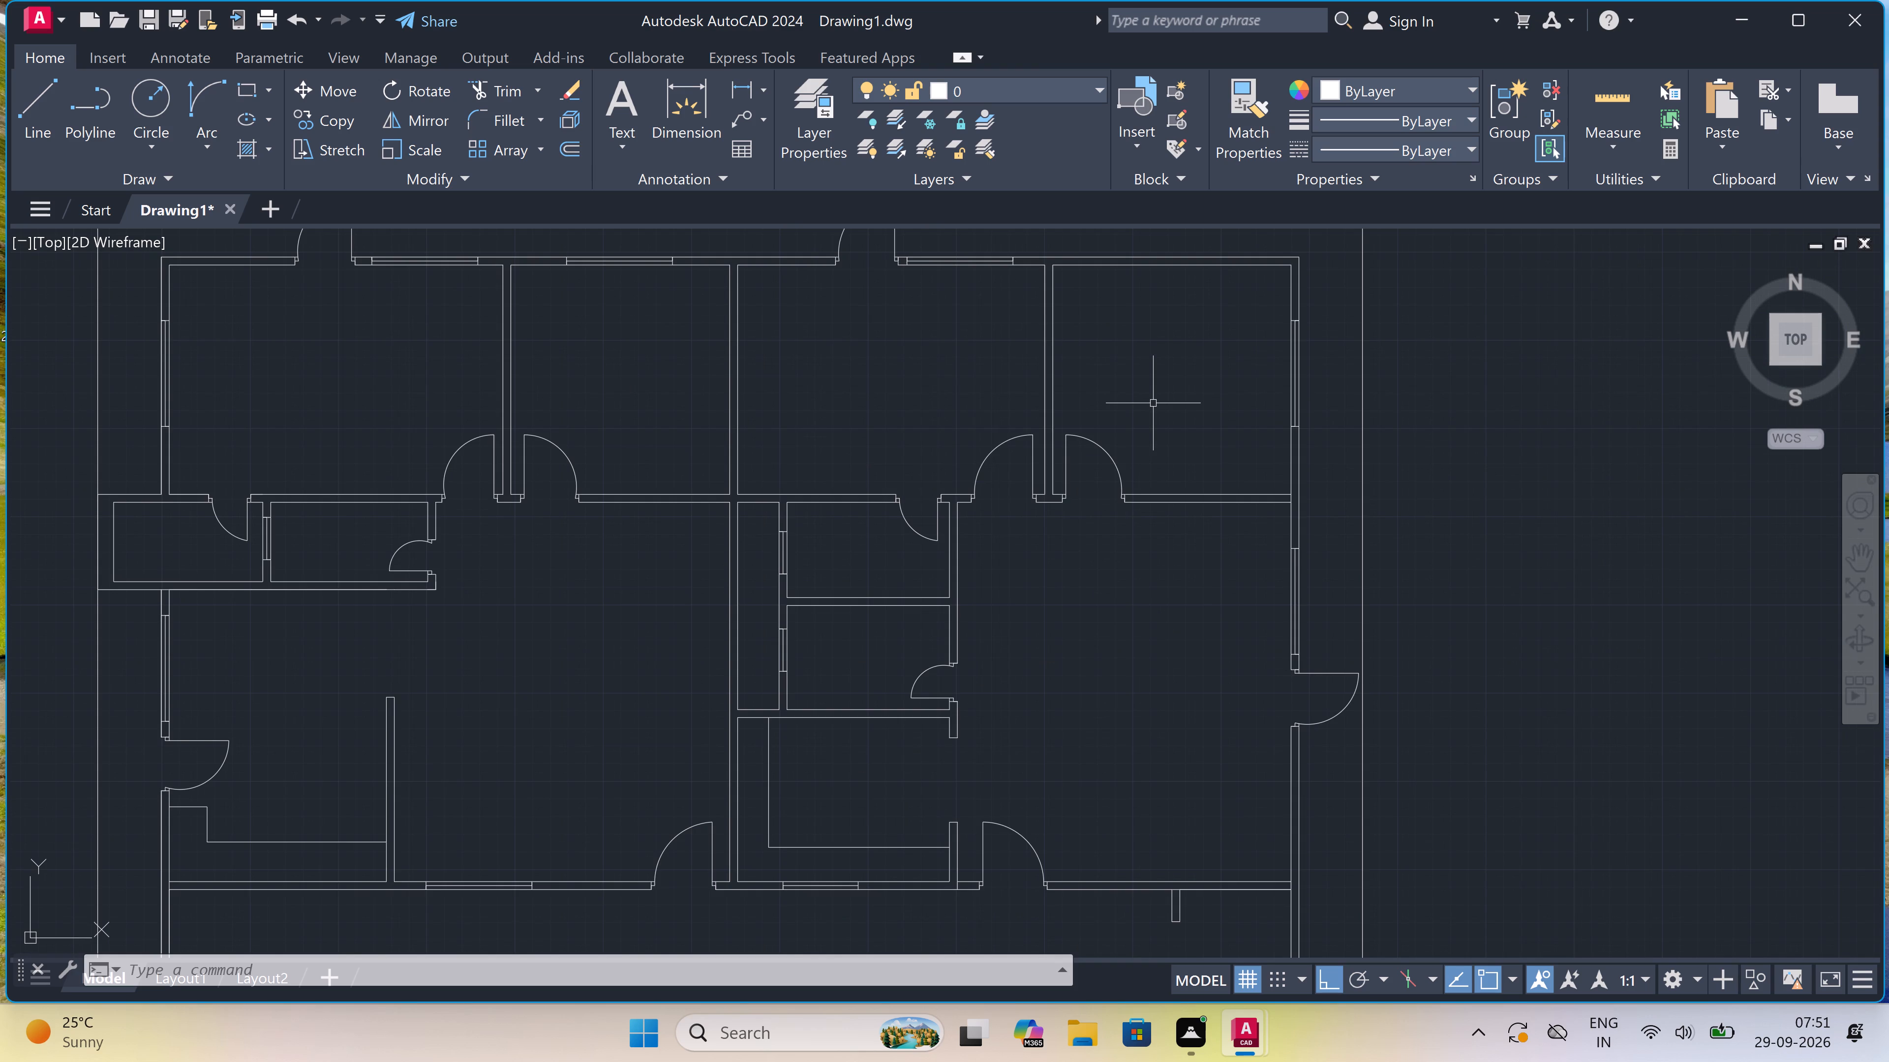
pyautogui.scroll(-1, 1153, 403)
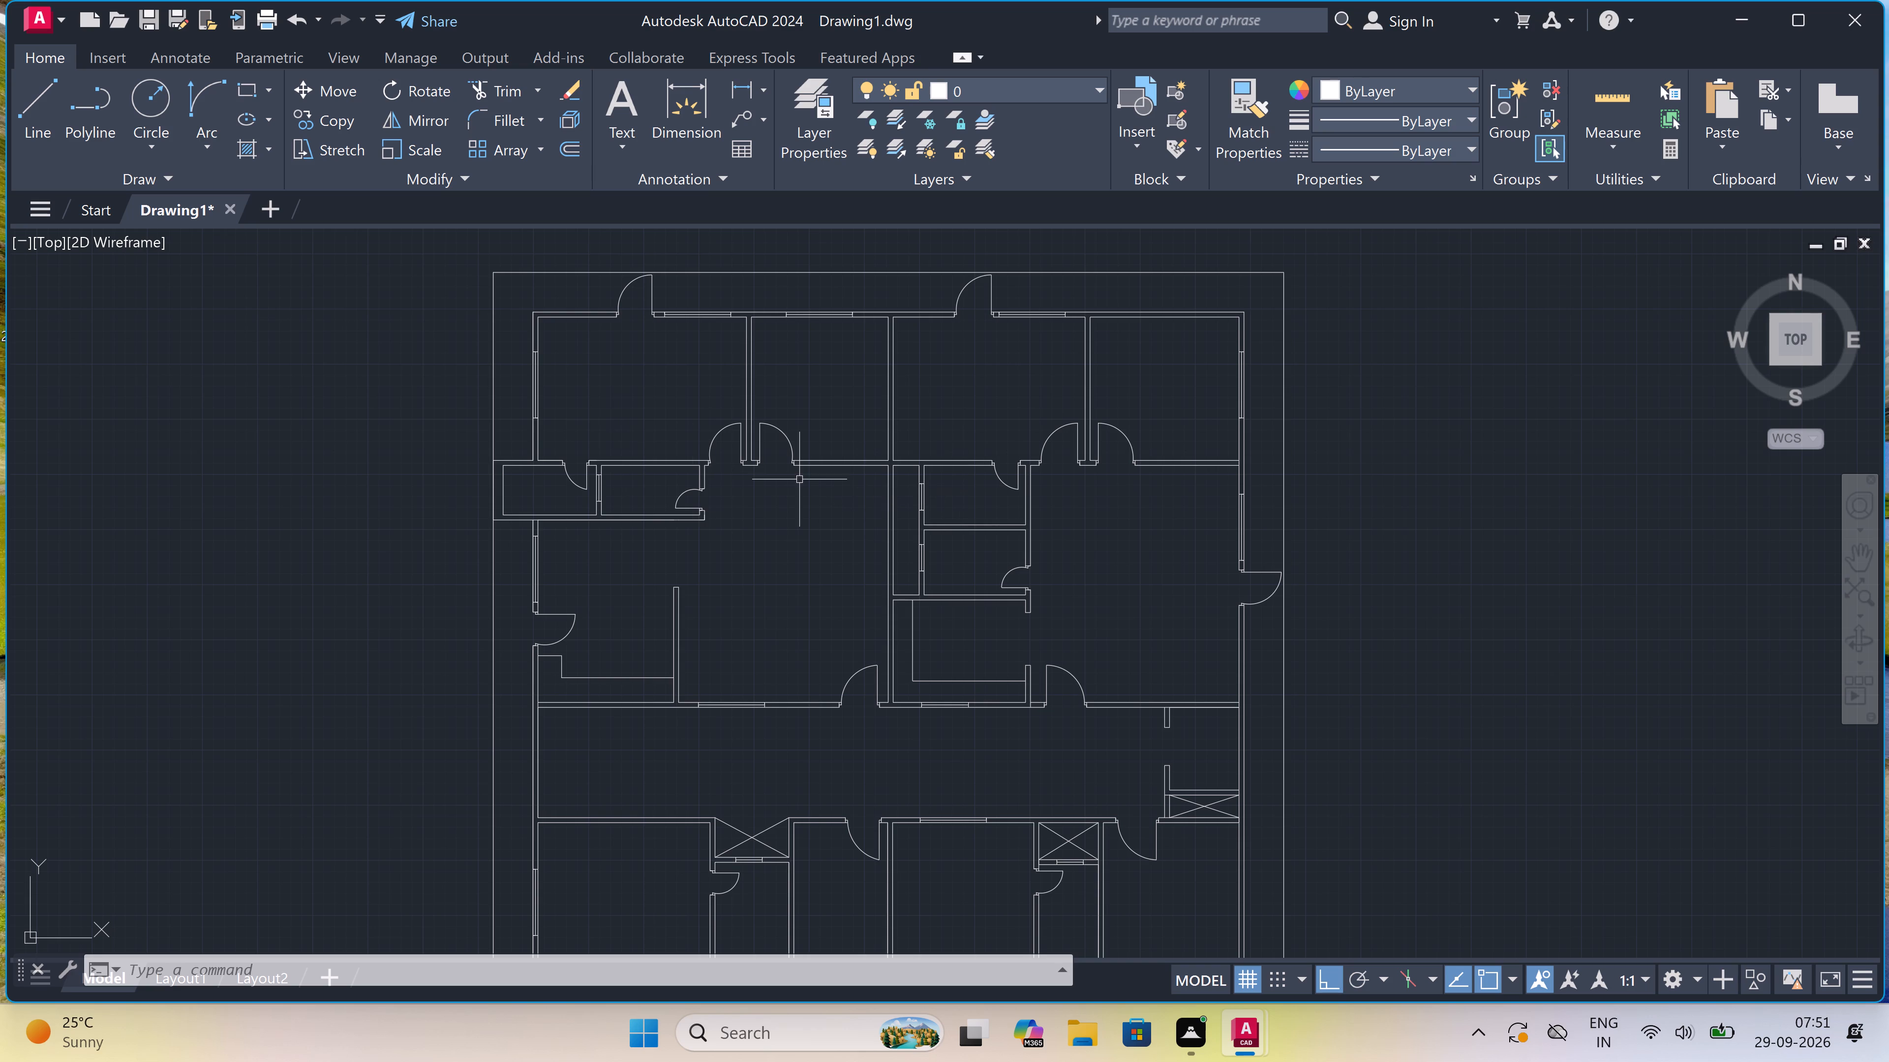
# With Ortho off, draw two crossing corner-to-corner diagonals in the narrow shaft between the central dividing wall and the two small rooms.
pyautogui.scroll(2, 856, 479)
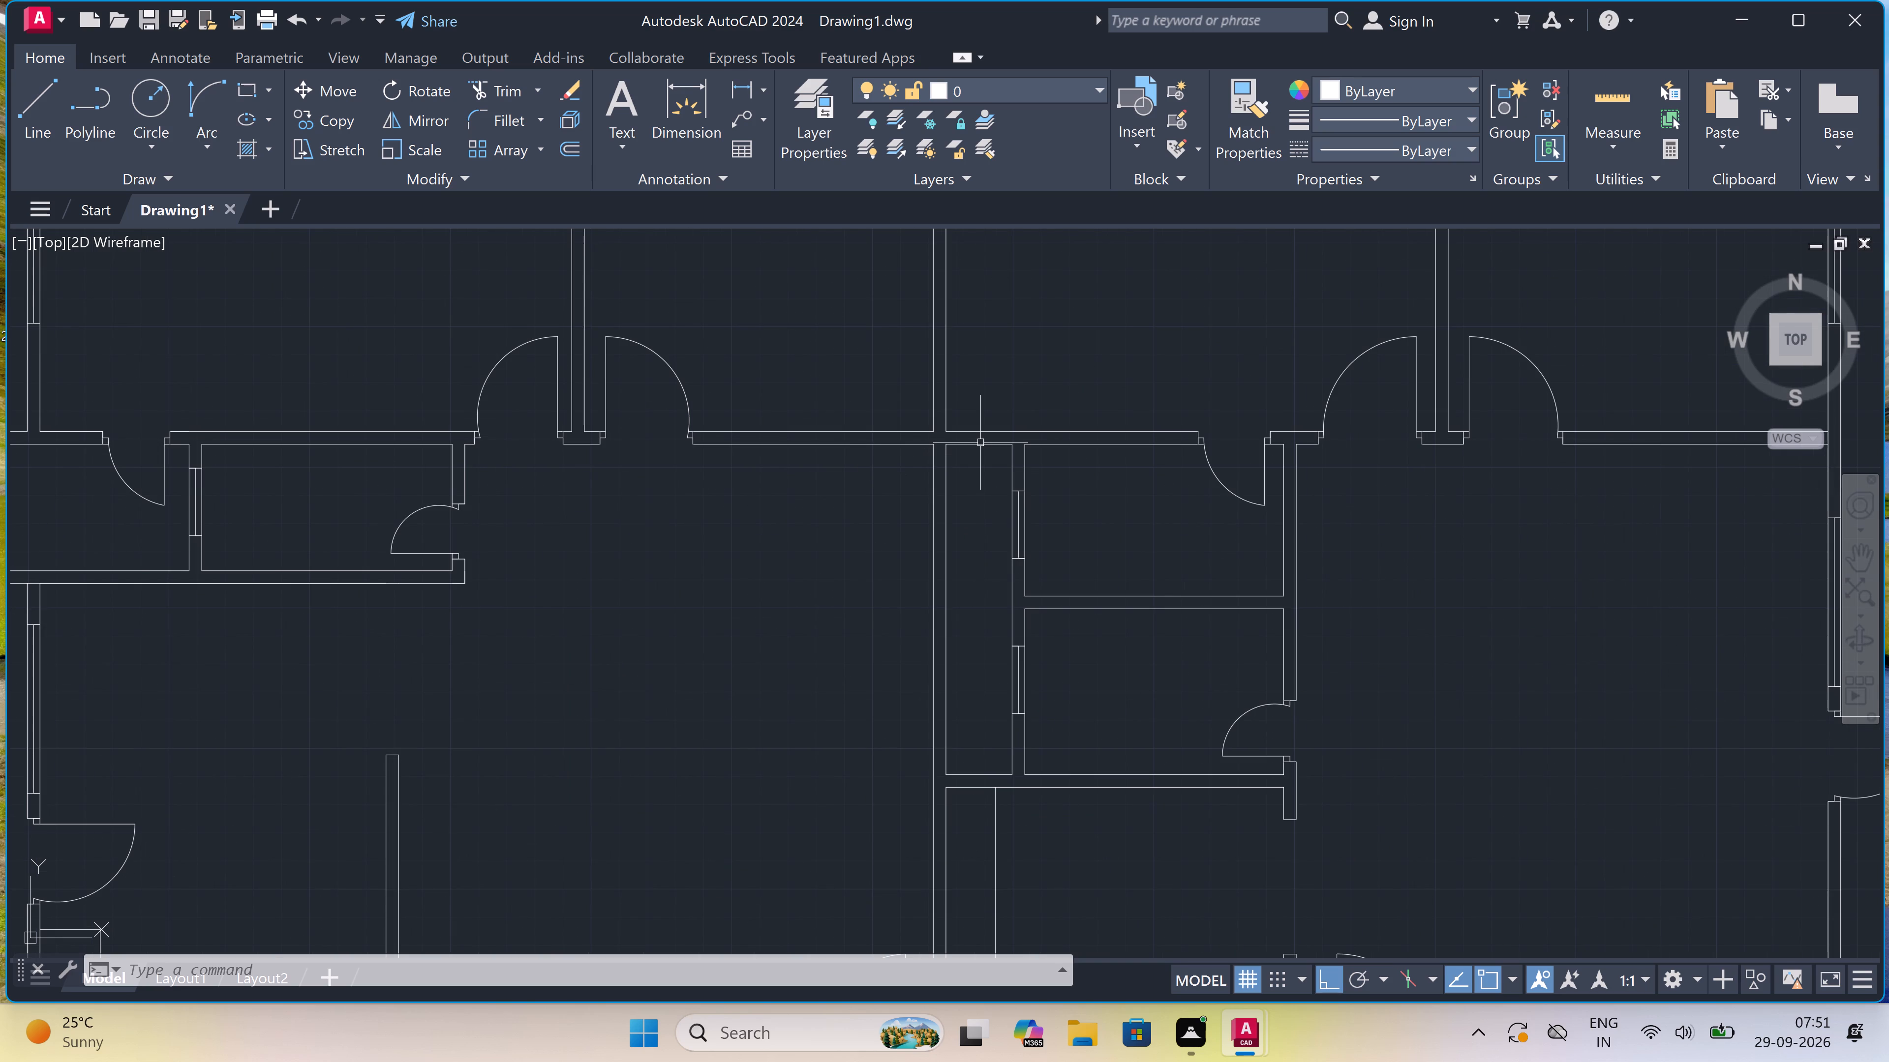
pyautogui.press('space')
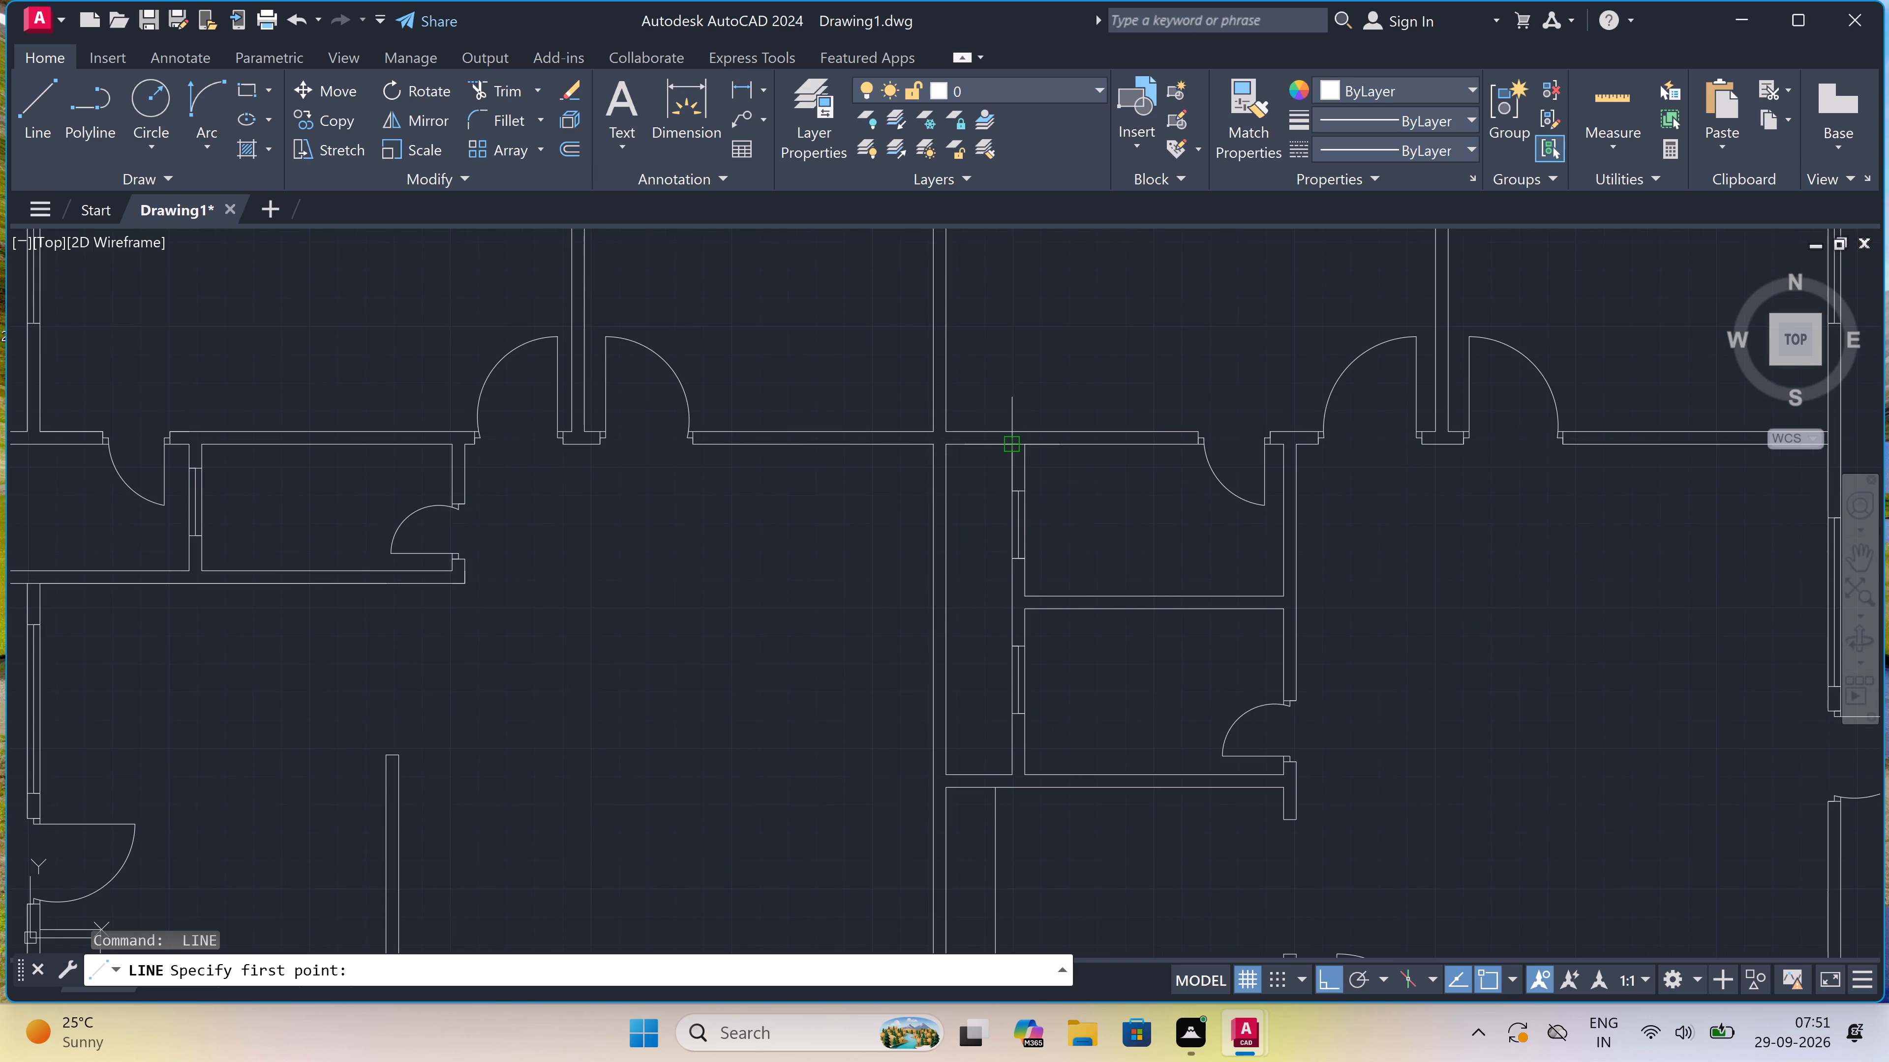
pyautogui.click(1014, 442)
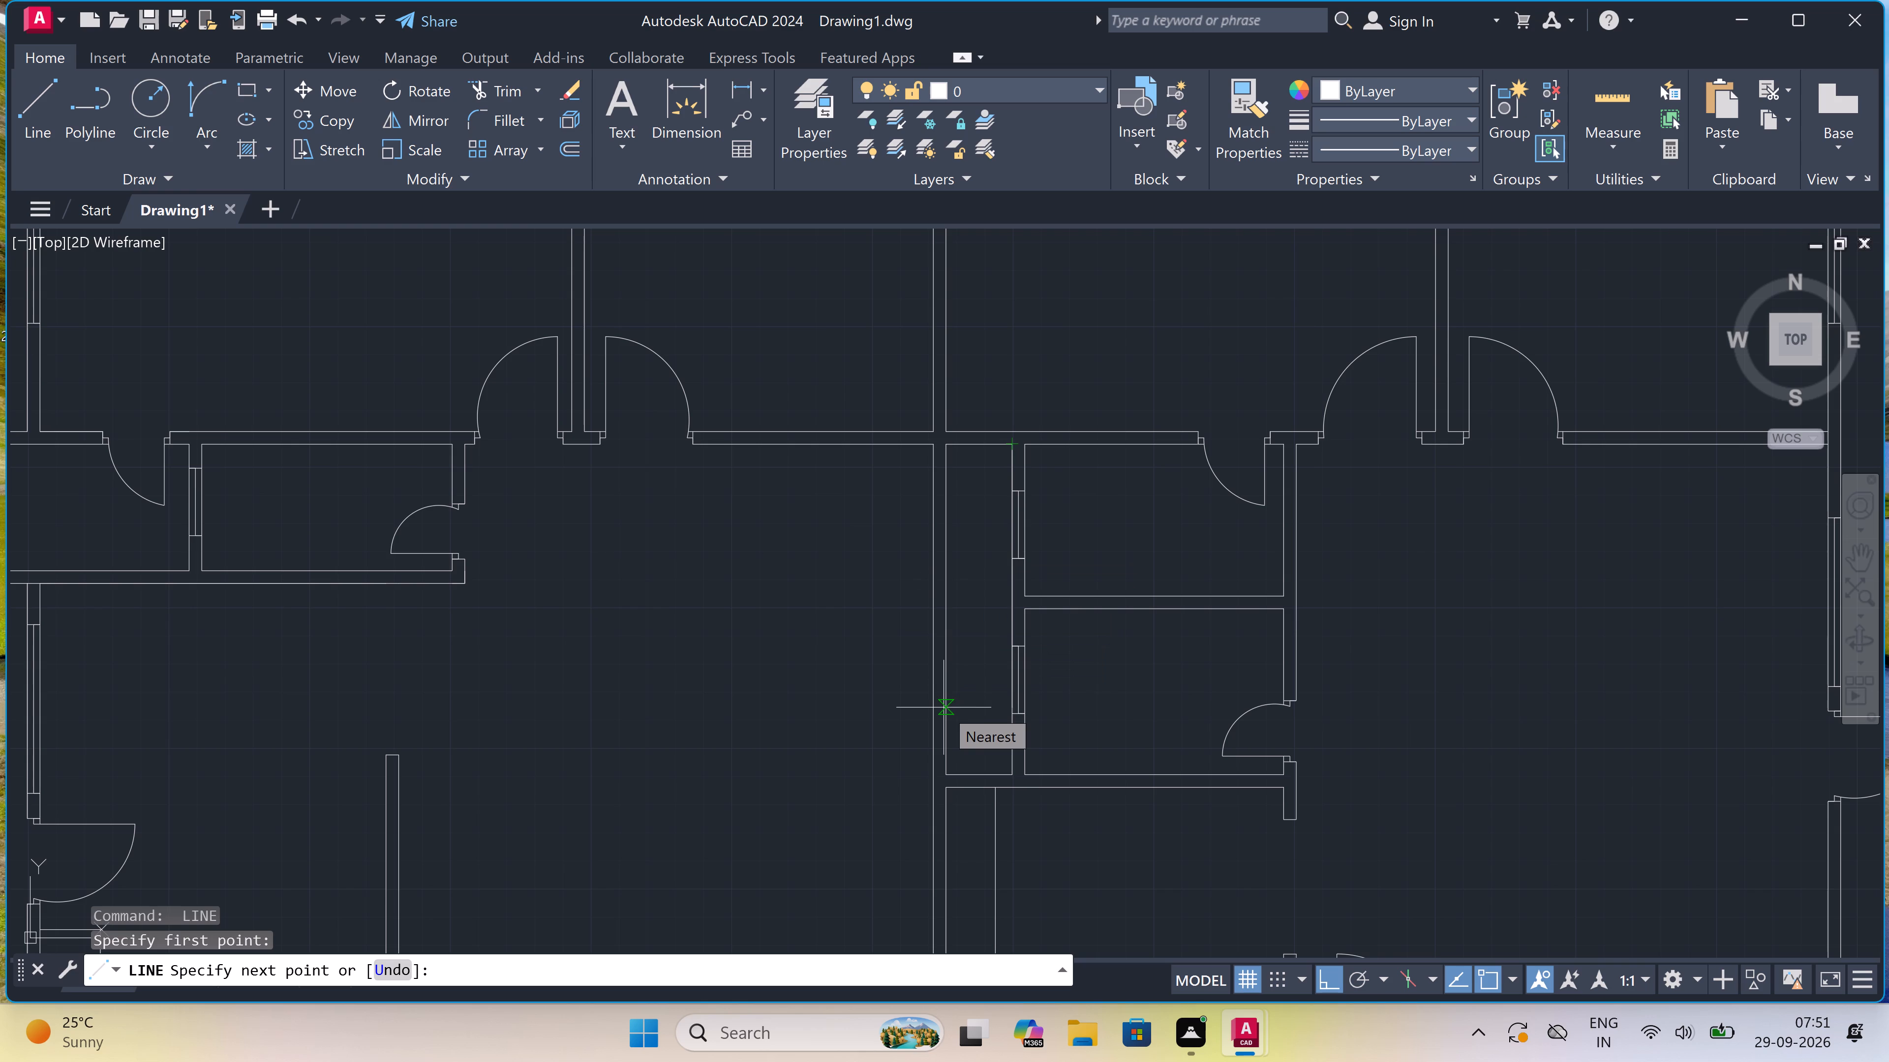
pyautogui.press('F8')
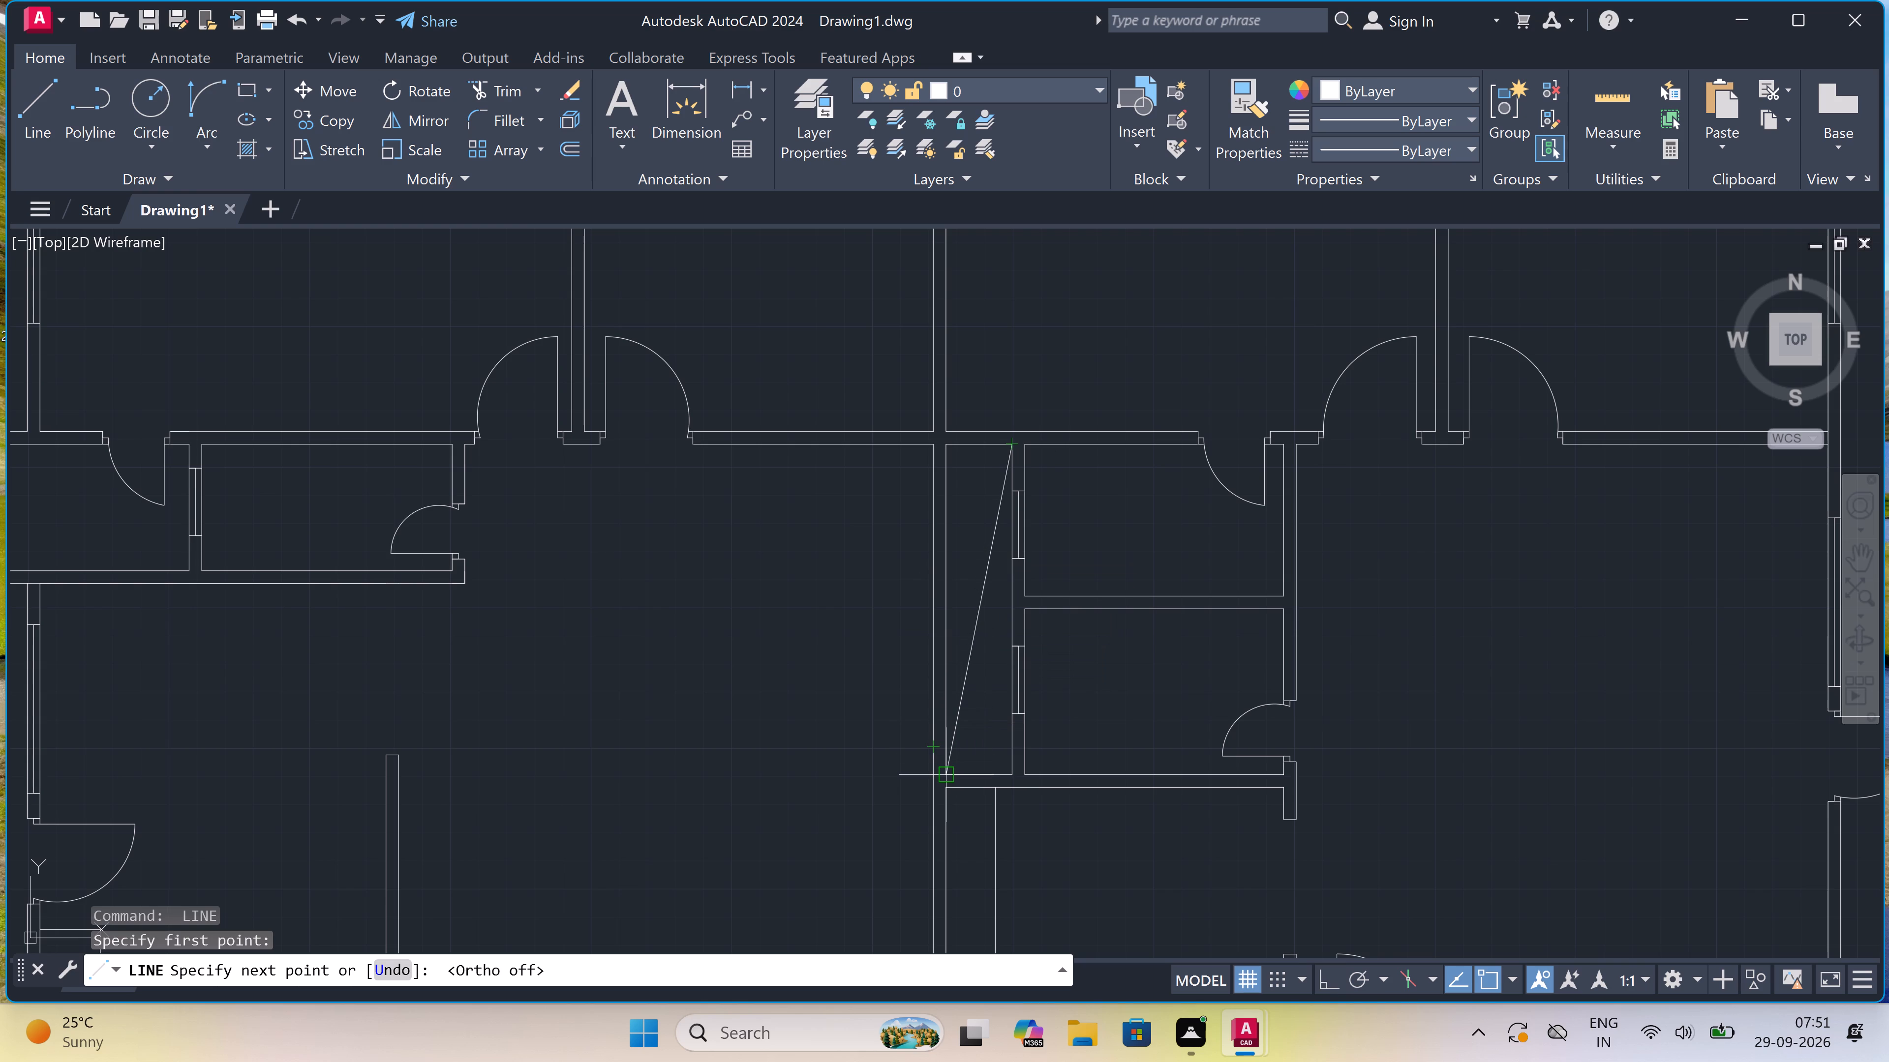
pyautogui.click(948, 771)
pyautogui.press('Escape')
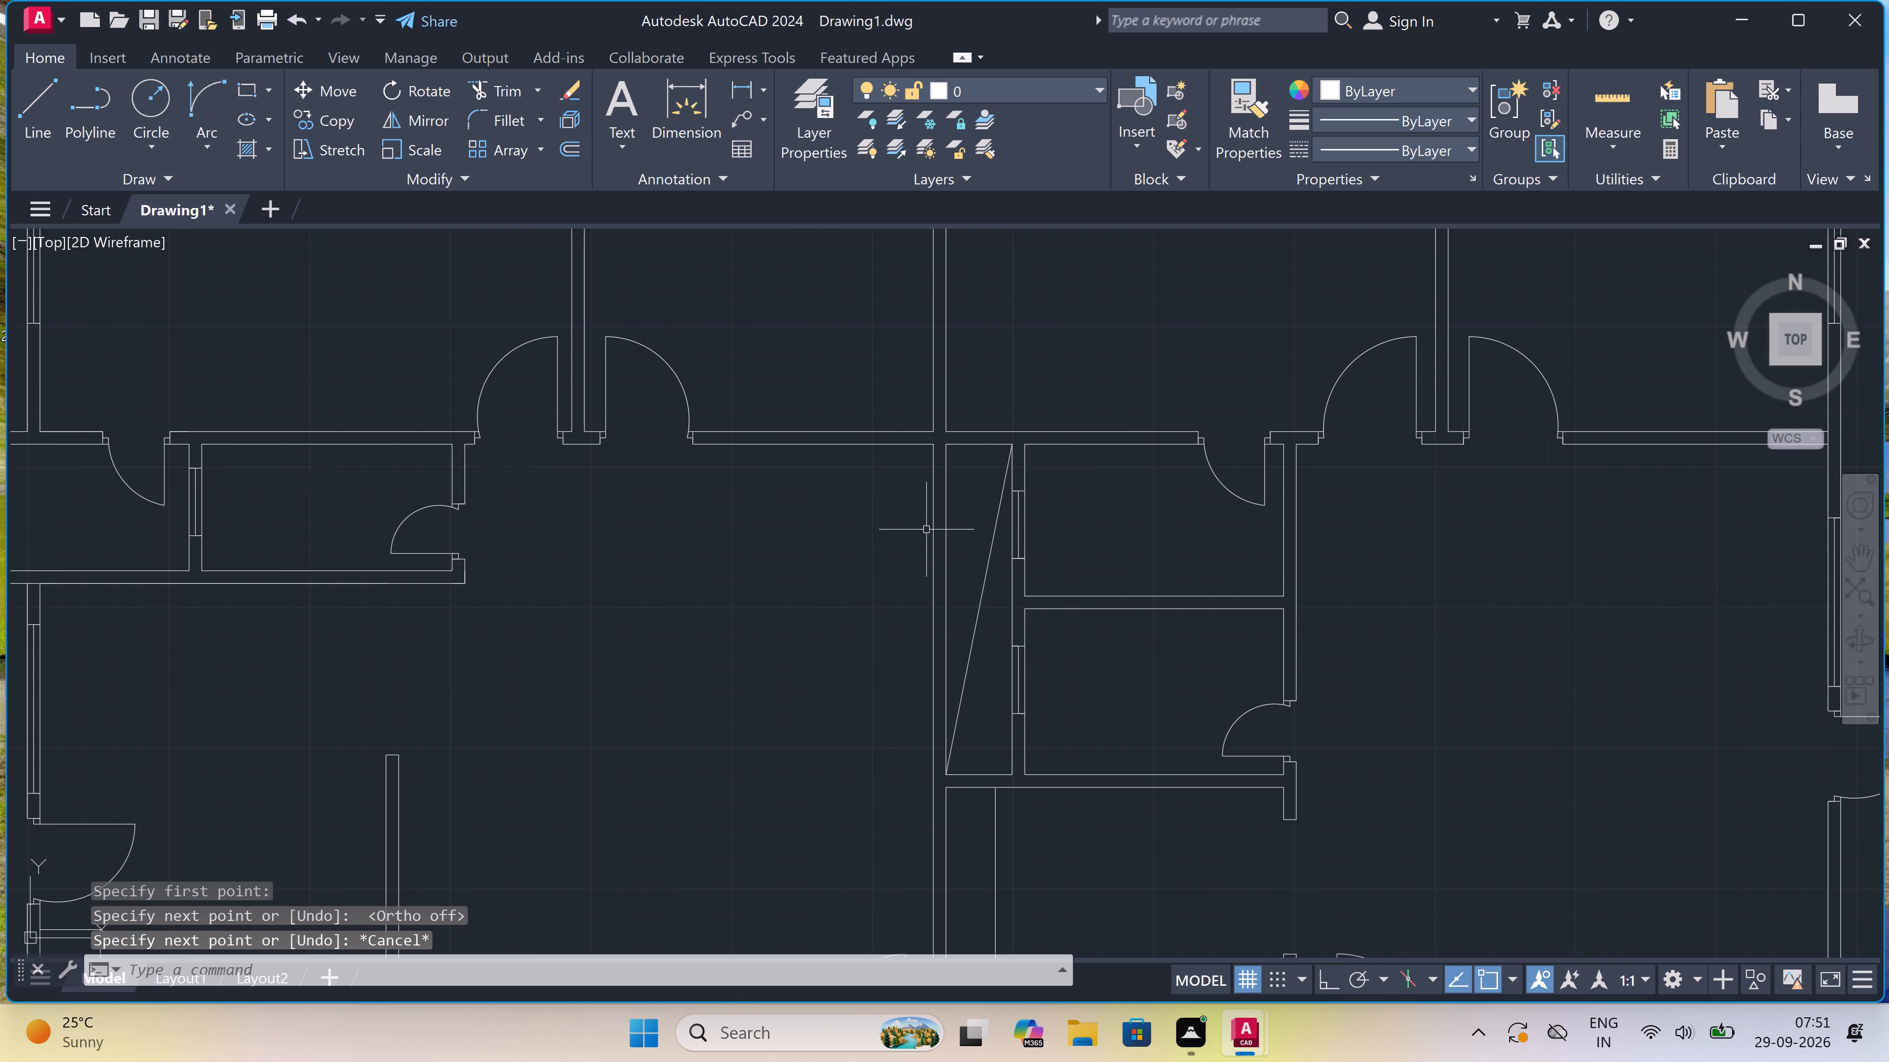
pyautogui.press('space')
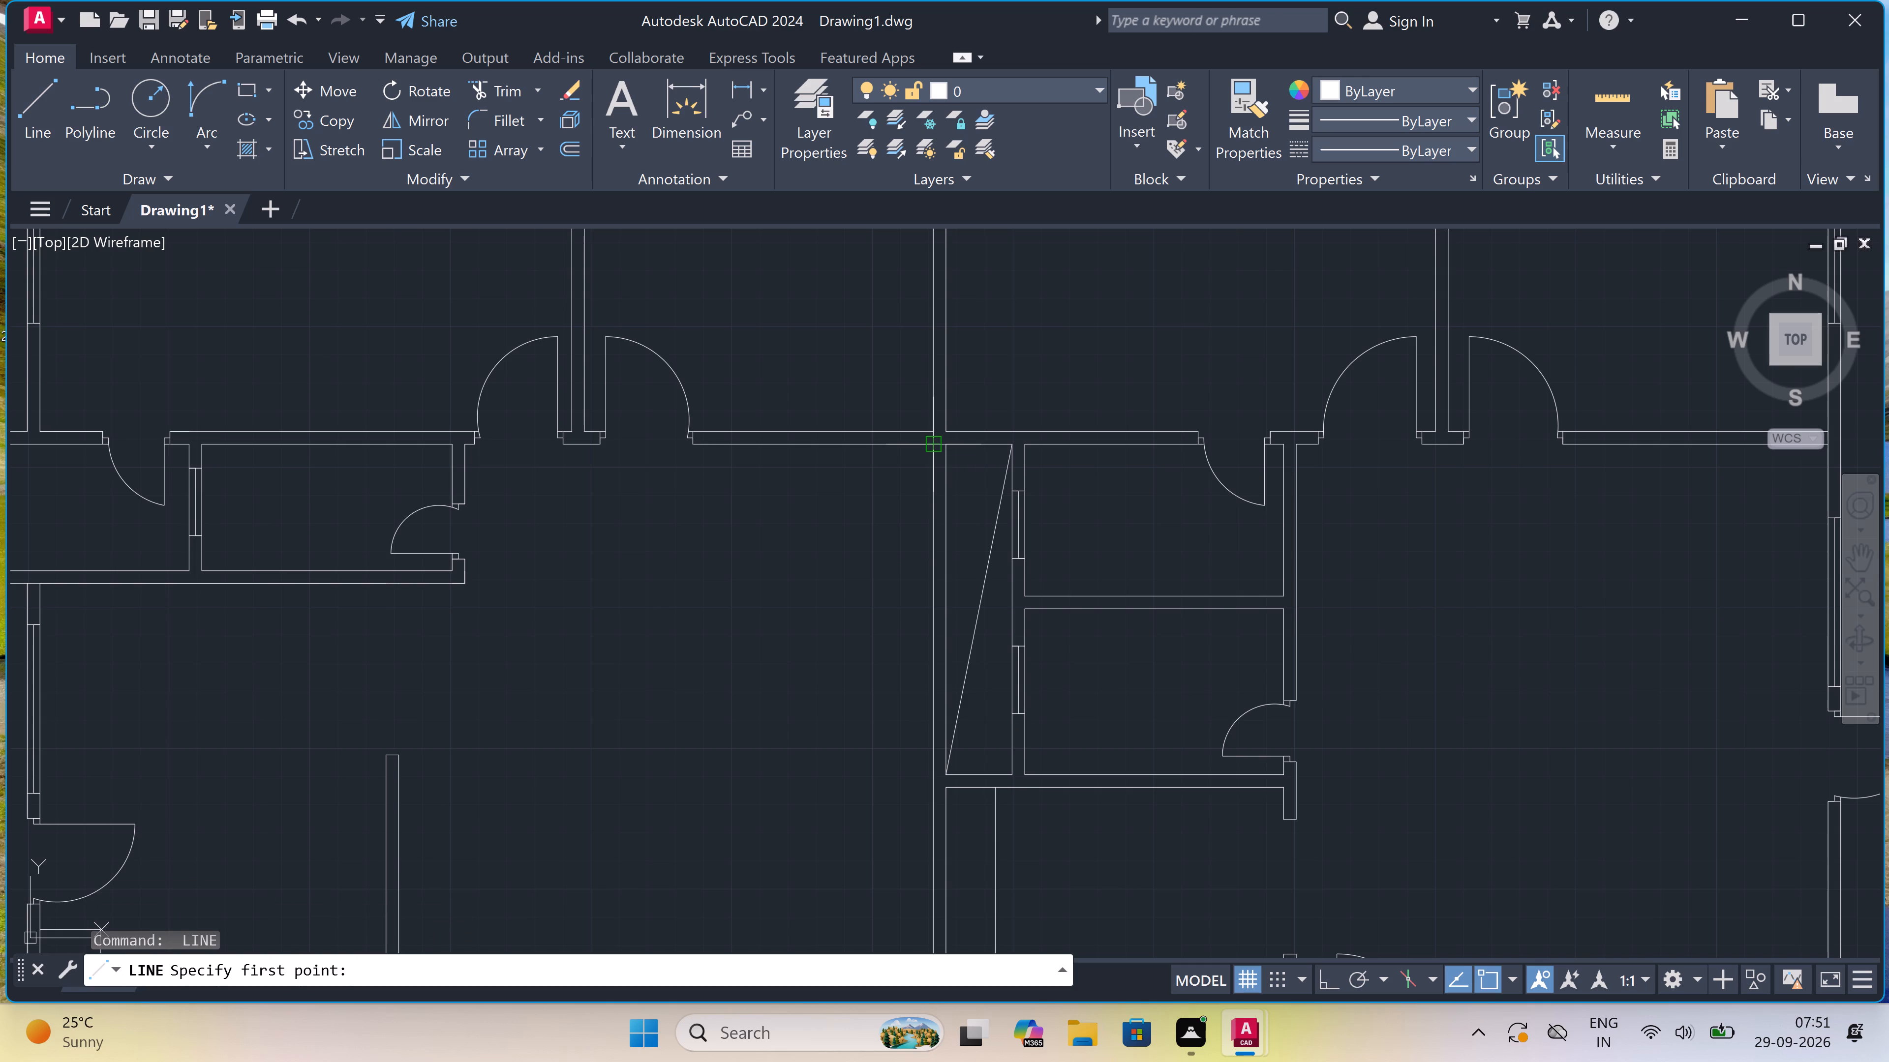
pyautogui.click(948, 449)
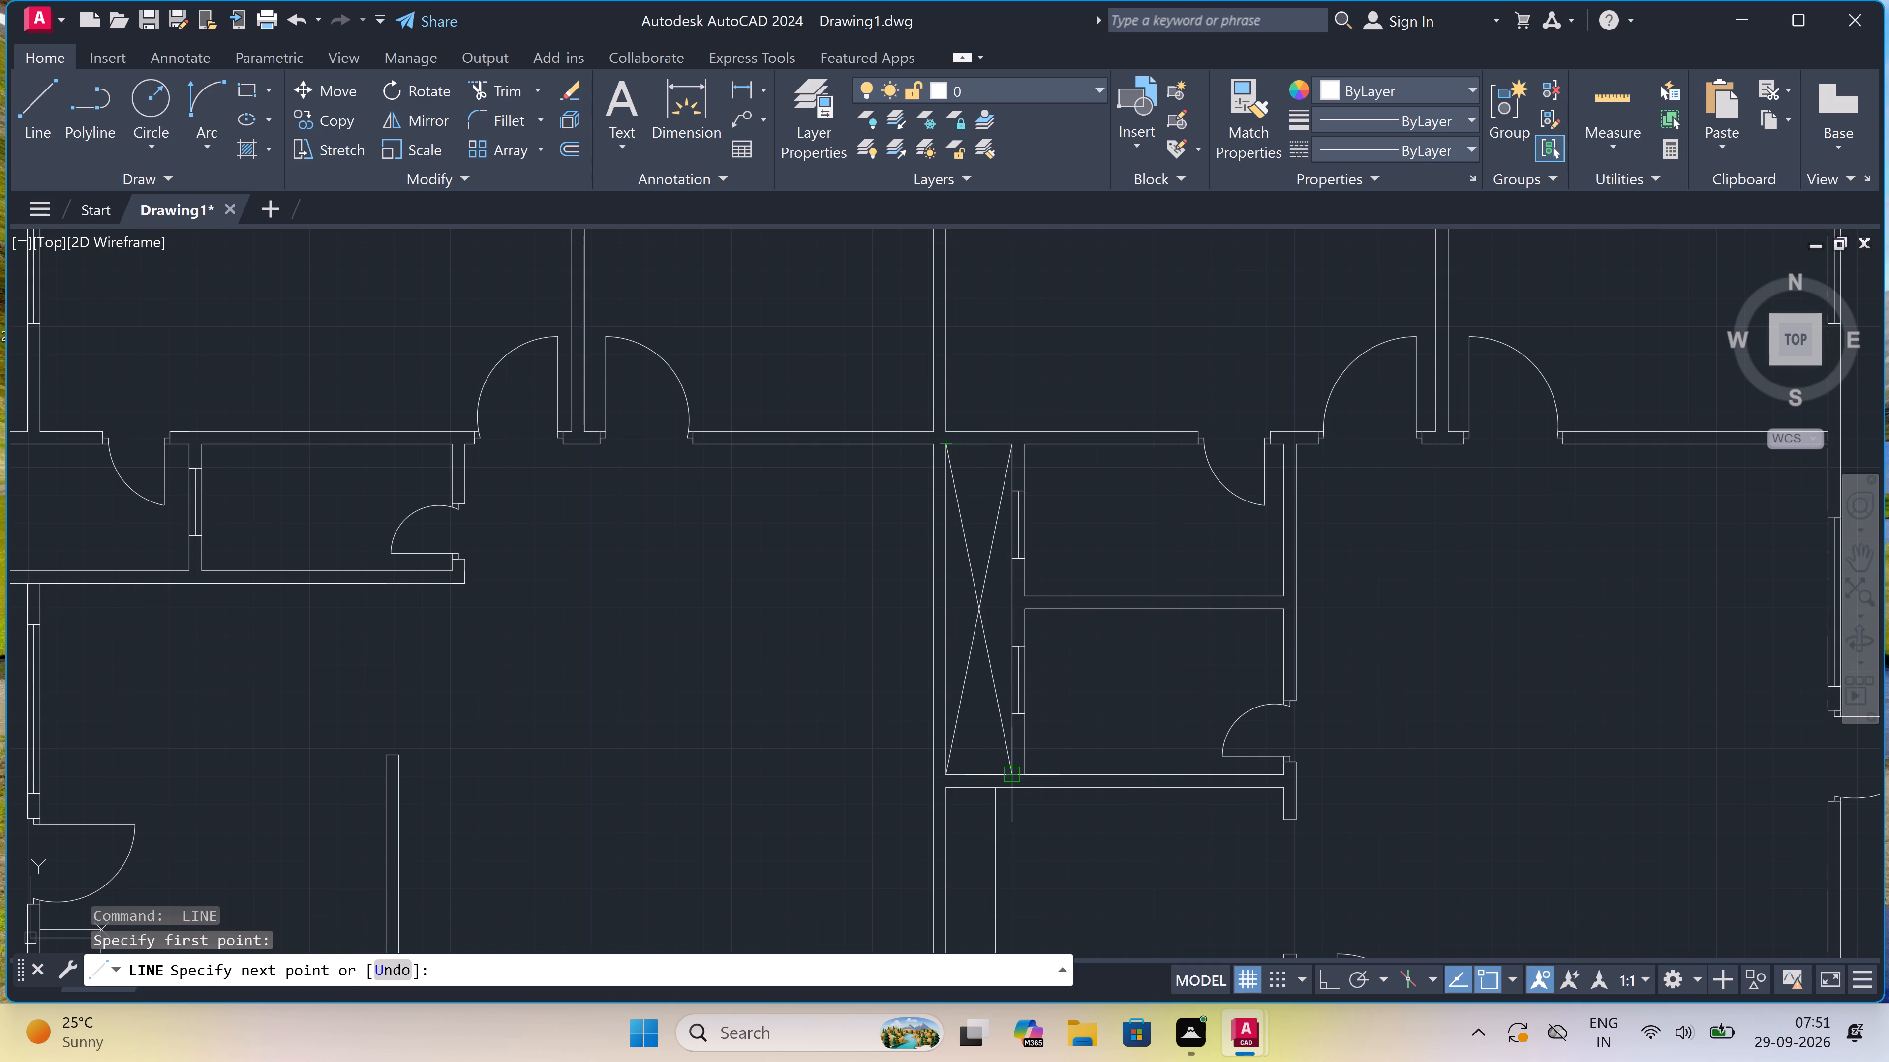
pyautogui.moveTo(1008, 778); pyautogui.dragTo(1000, 771)
pyautogui.press('Escape')
# Examine the floor plan from the upper rooms down to the bottom exterior wall for missing windows, doors or shaft markings.
pyautogui.scroll(-3, 817, 600)
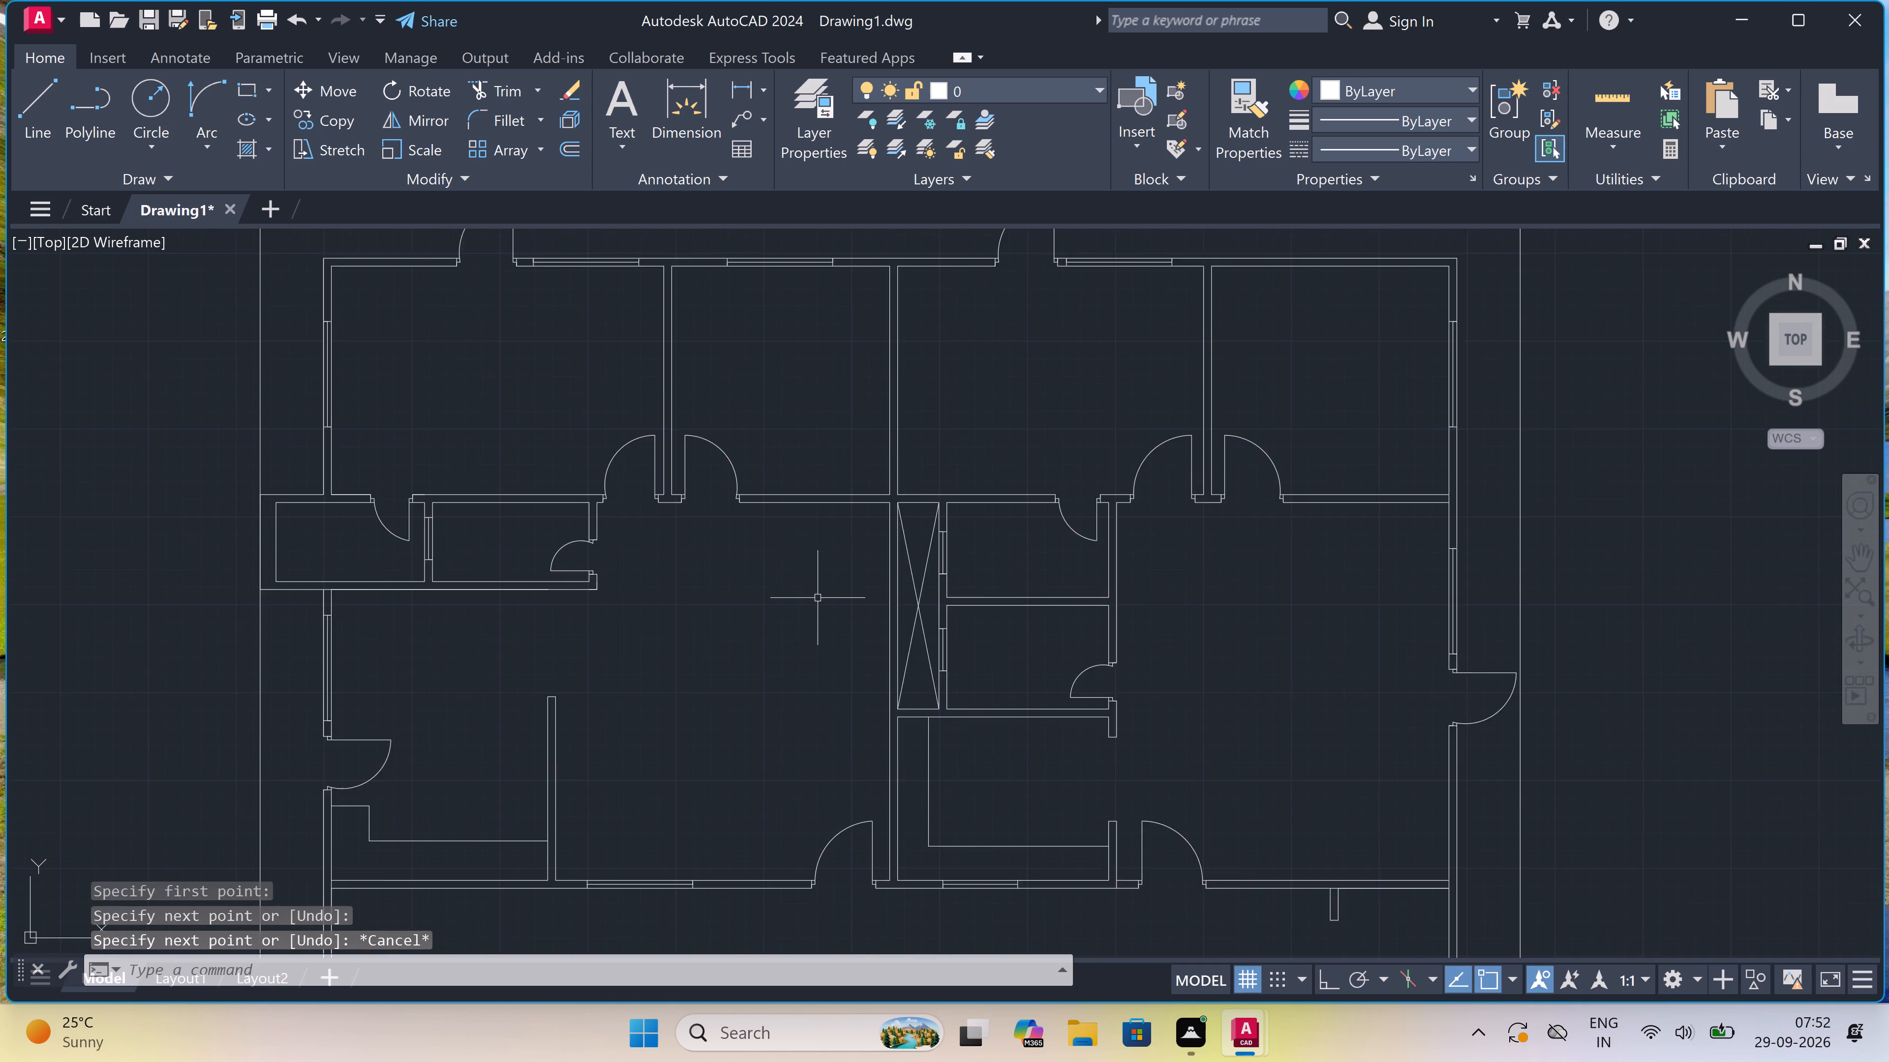
pyautogui.scroll(2, 836, 580)
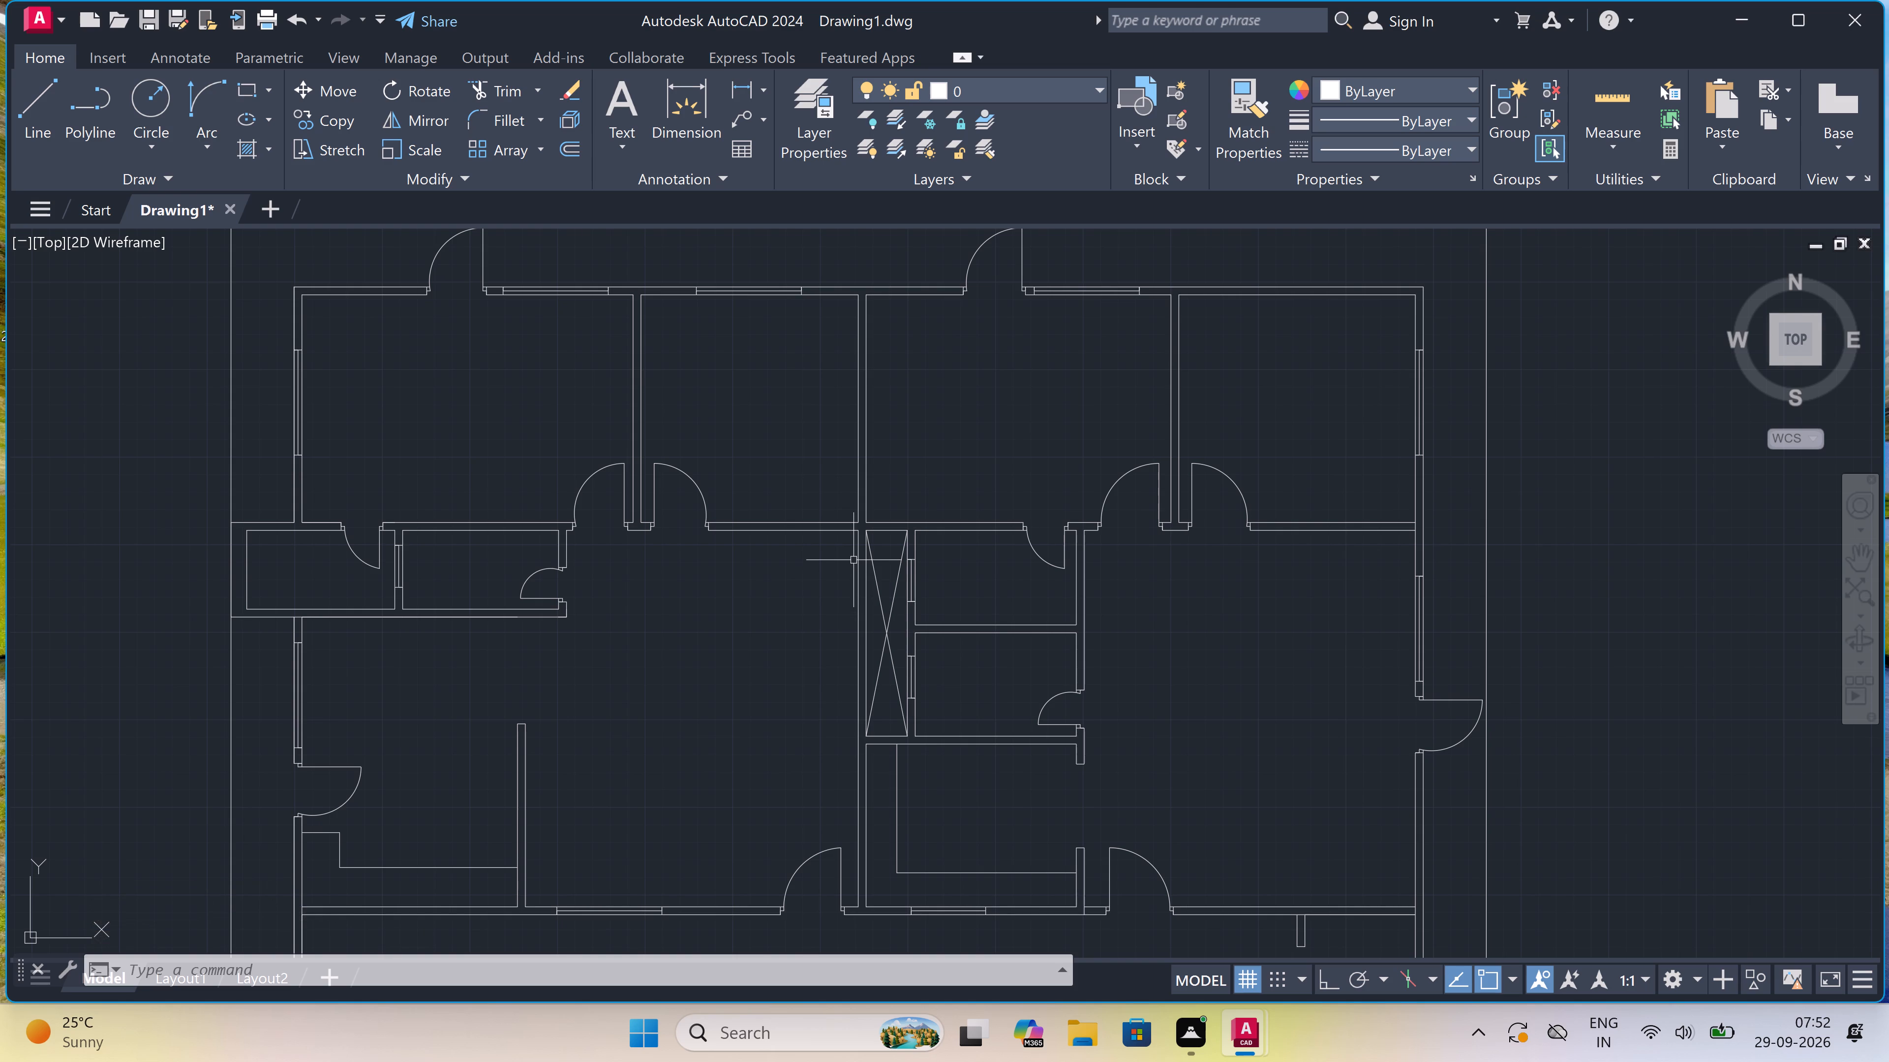
pyautogui.scroll(1, 853, 560)
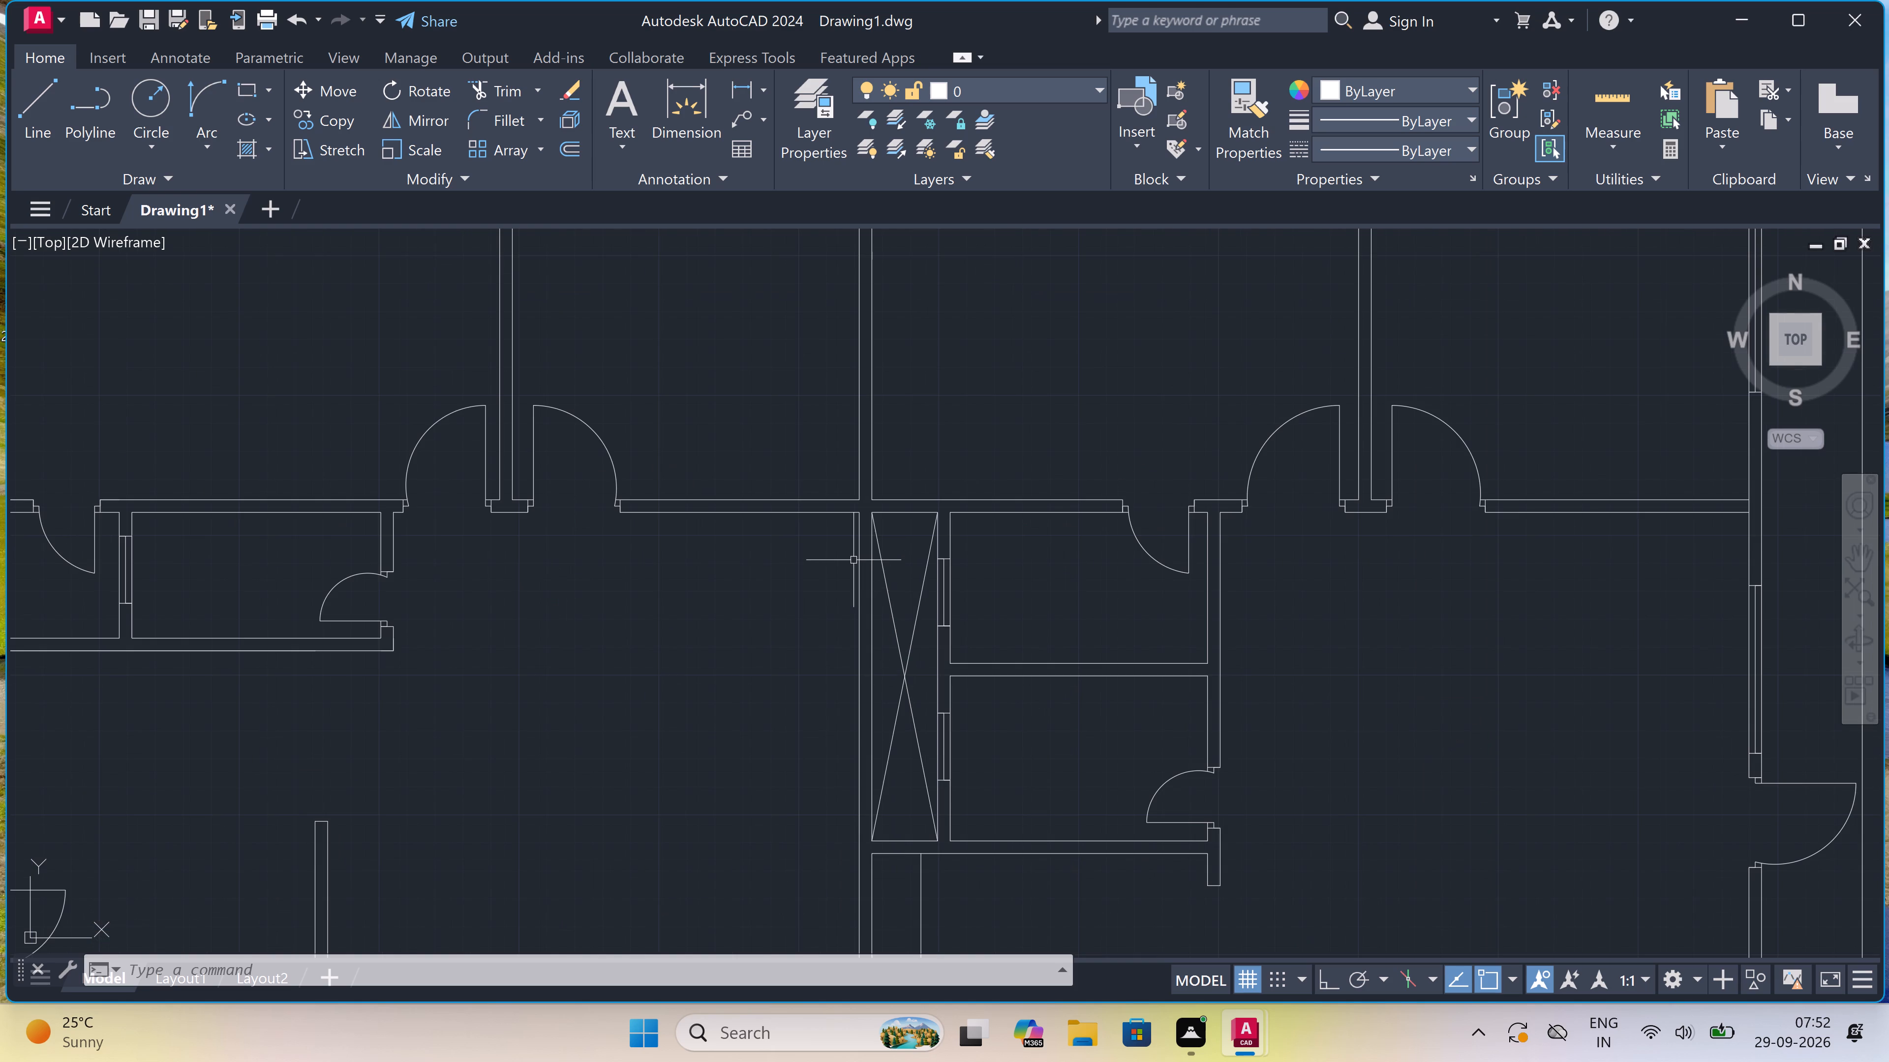
pyautogui.scroll(-5, 873, 540)
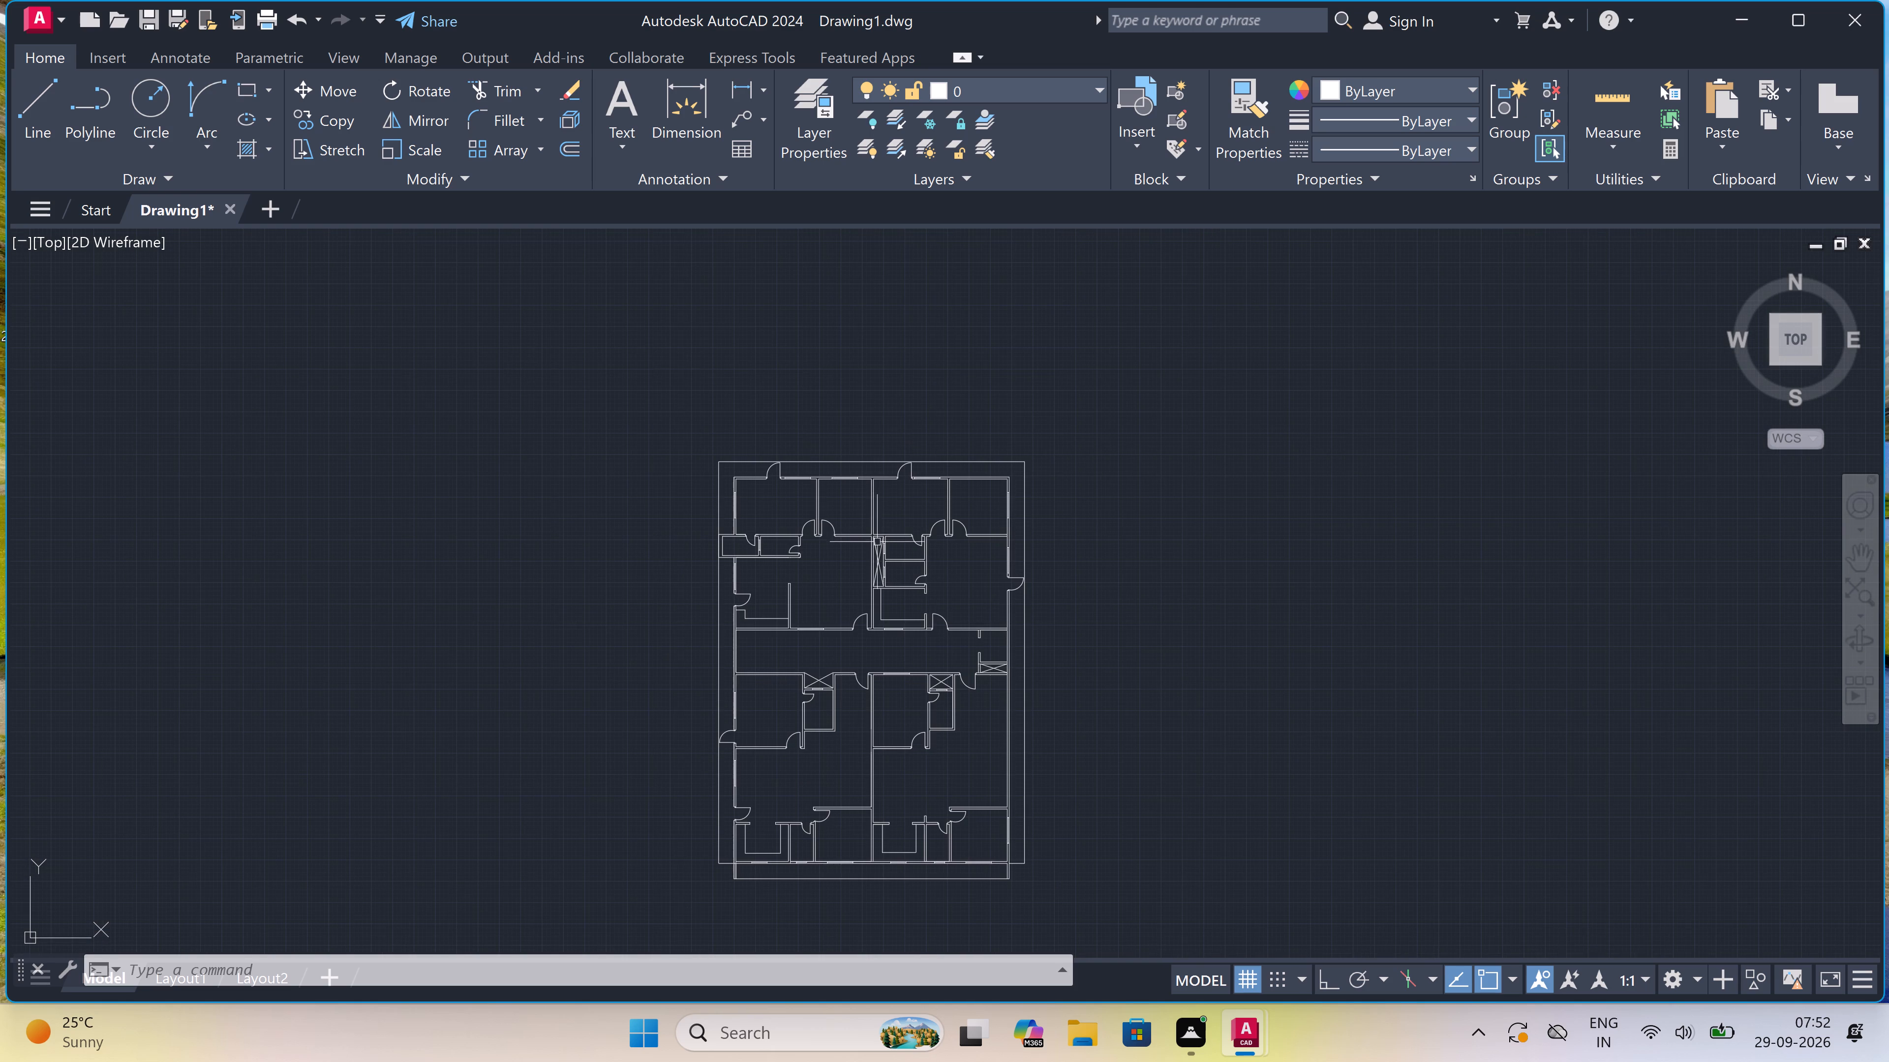
pyautogui.scroll(2, 914, 547)
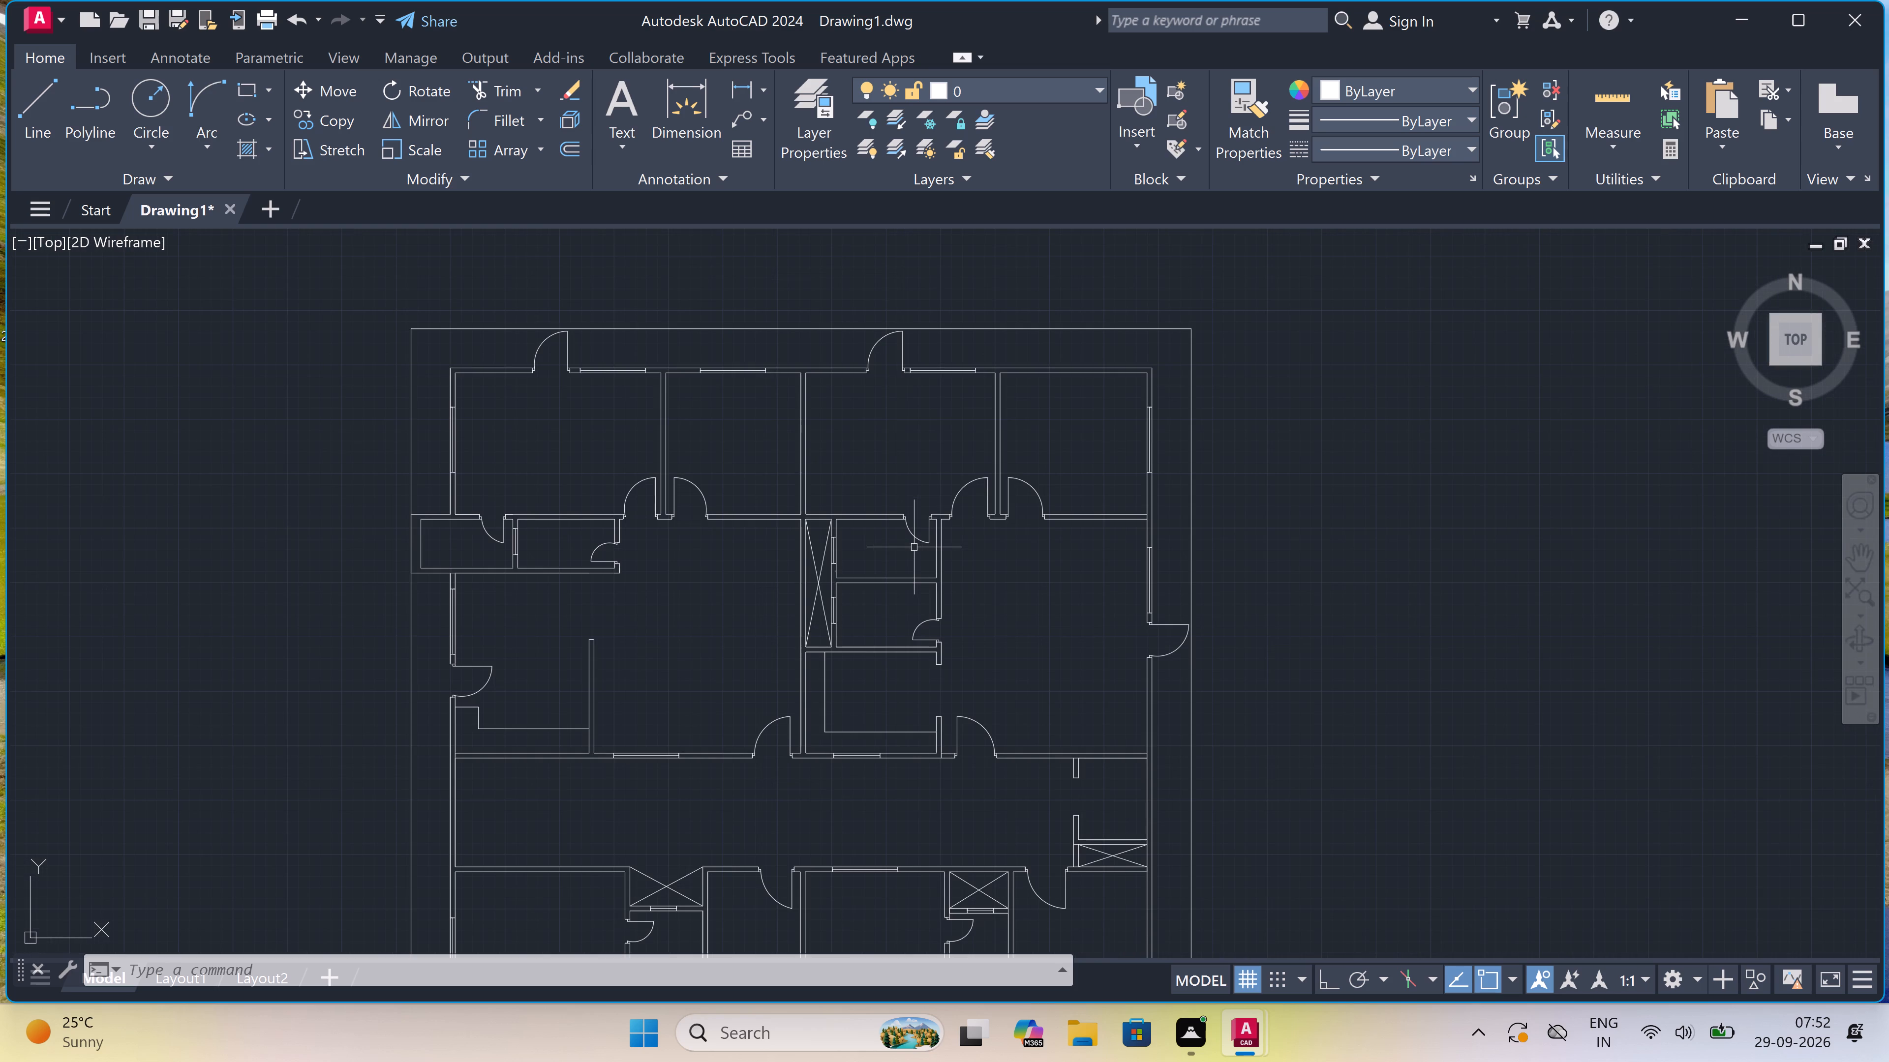
pyautogui.scroll(-1, 914, 547)
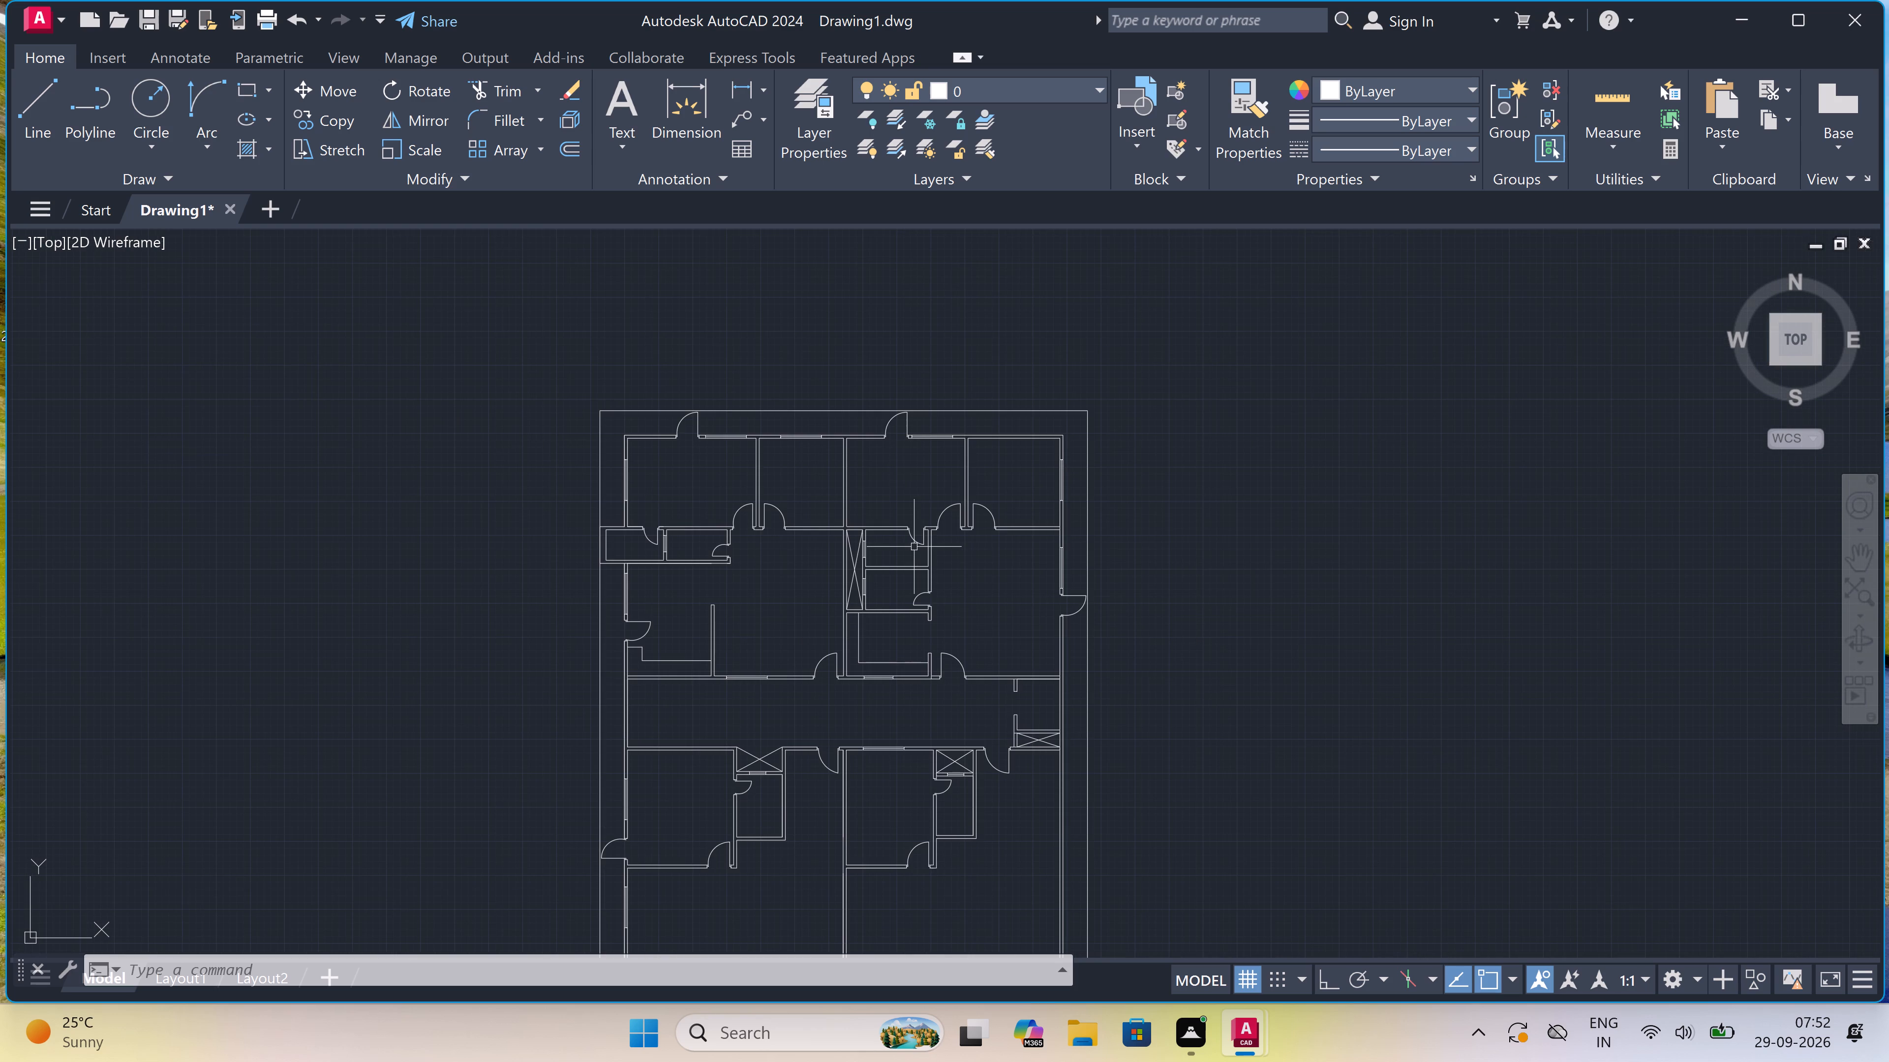
pyautogui.scroll(-2, 914, 547)
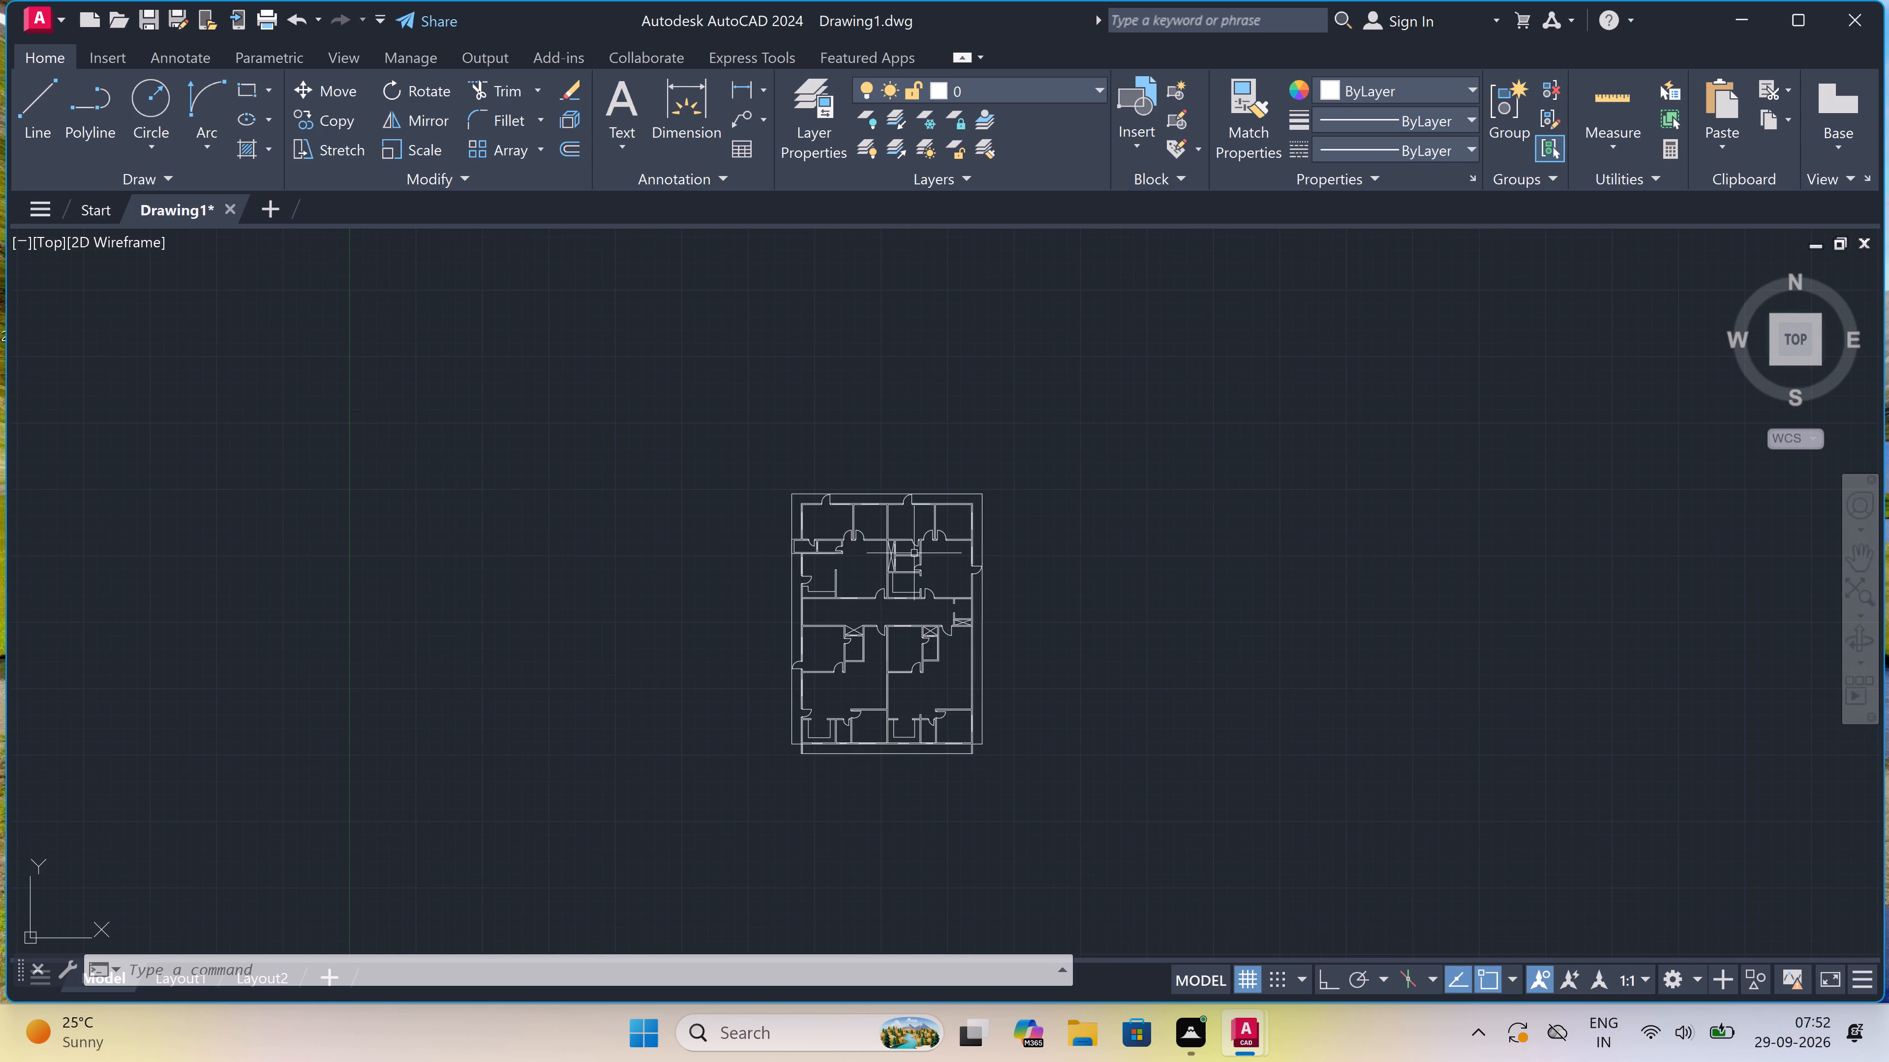
pyautogui.scroll(4, 930, 775)
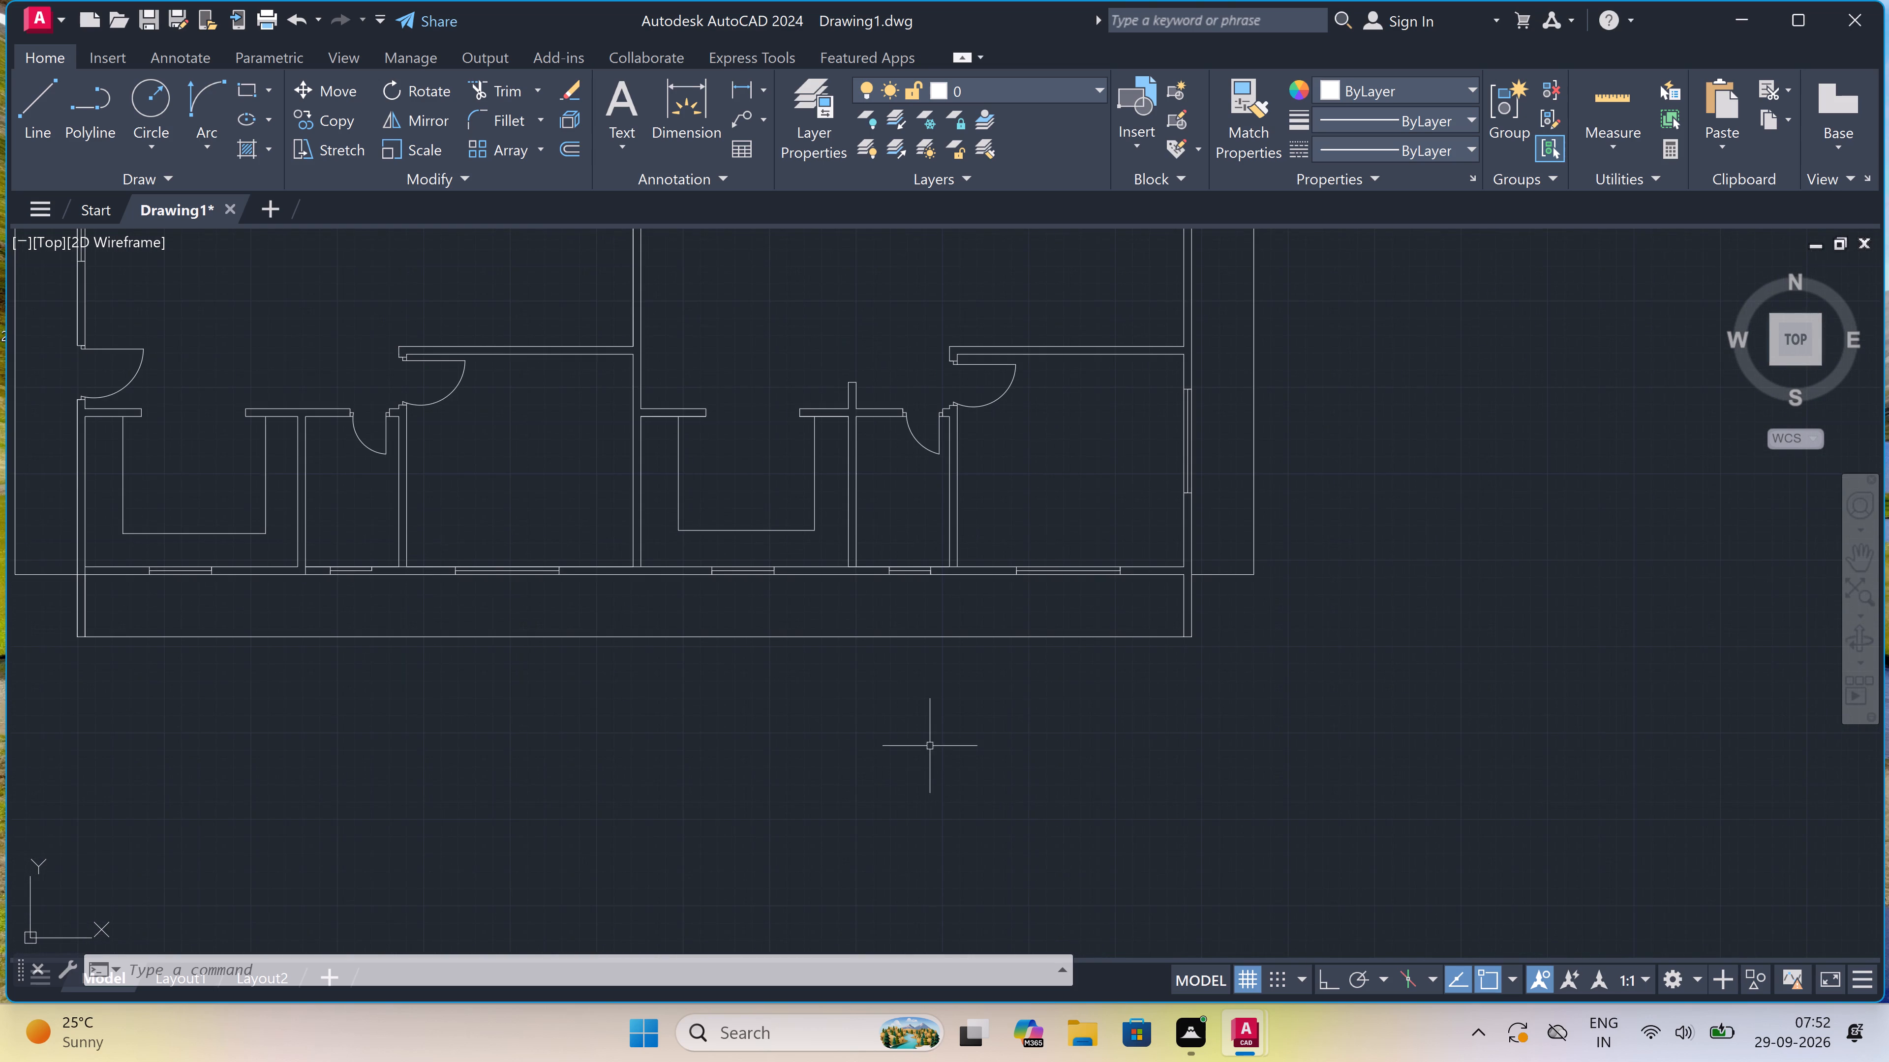
pyautogui.scroll(-1, 939, 713)
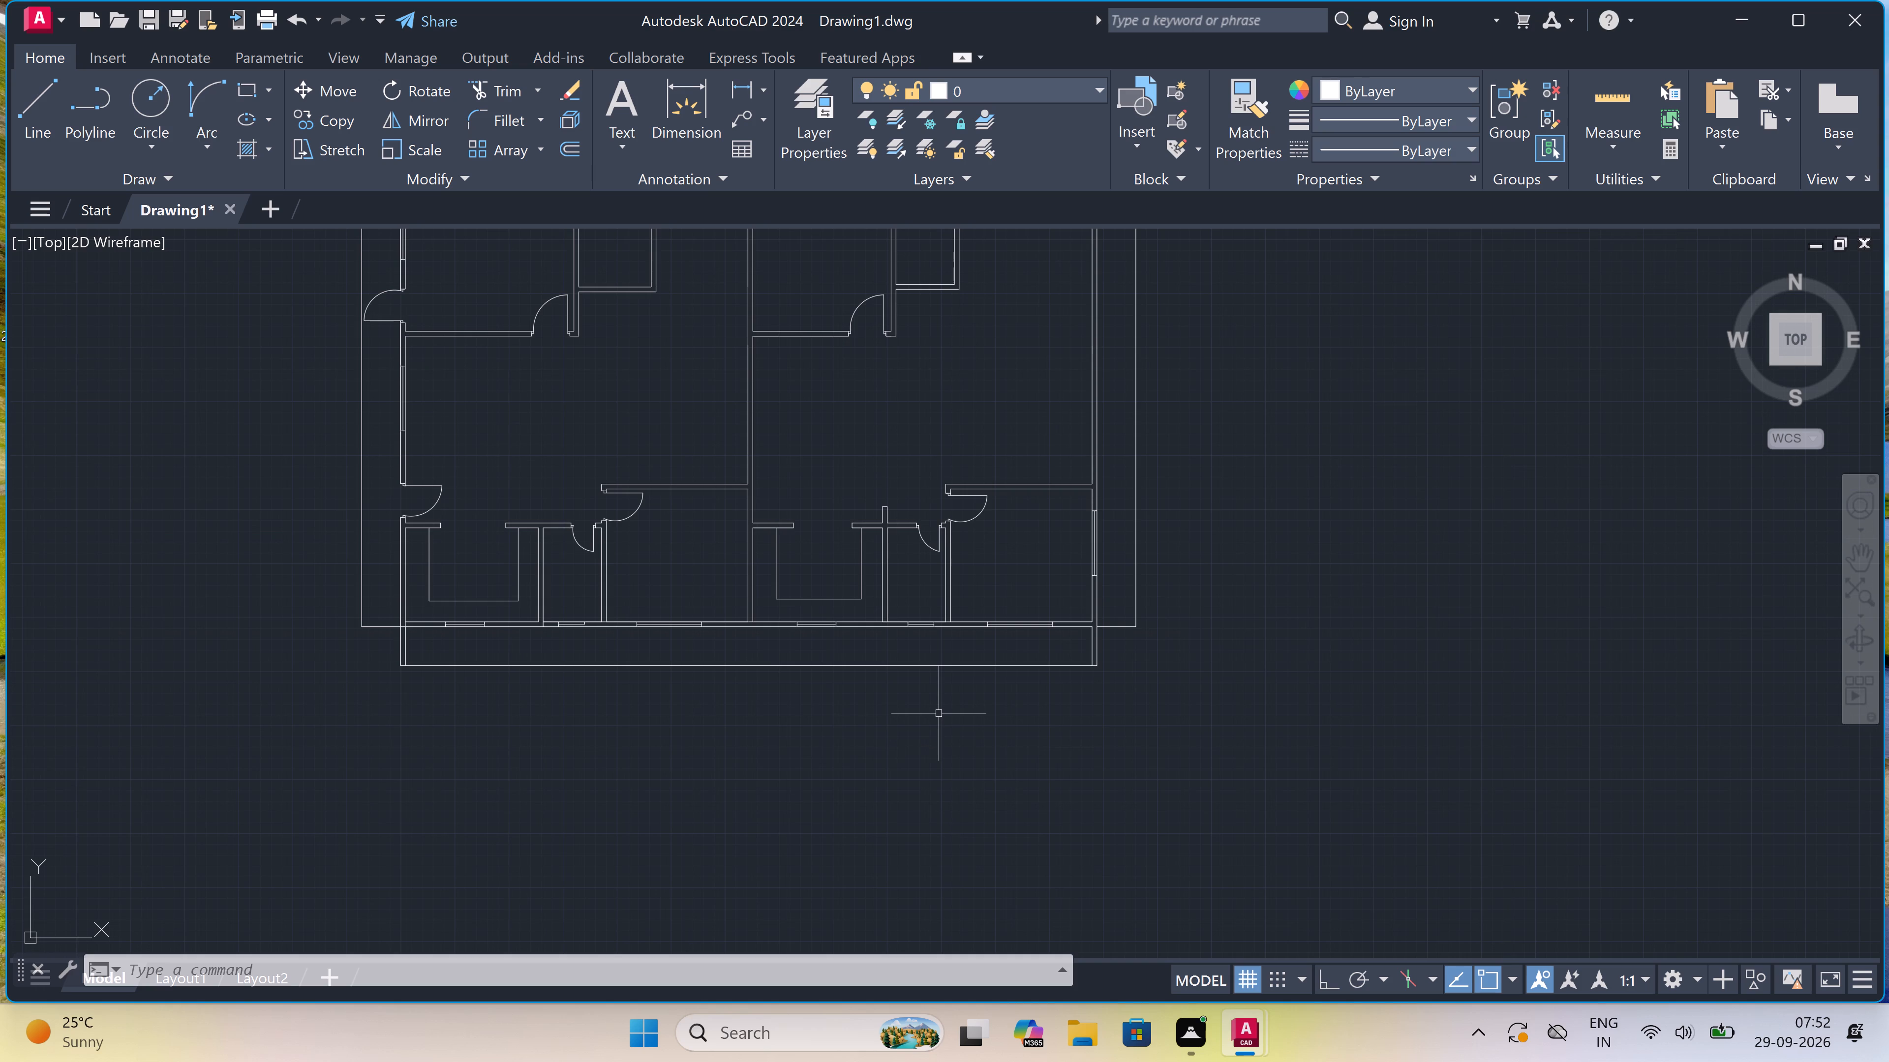
pyautogui.scroll(2, 982, 611)
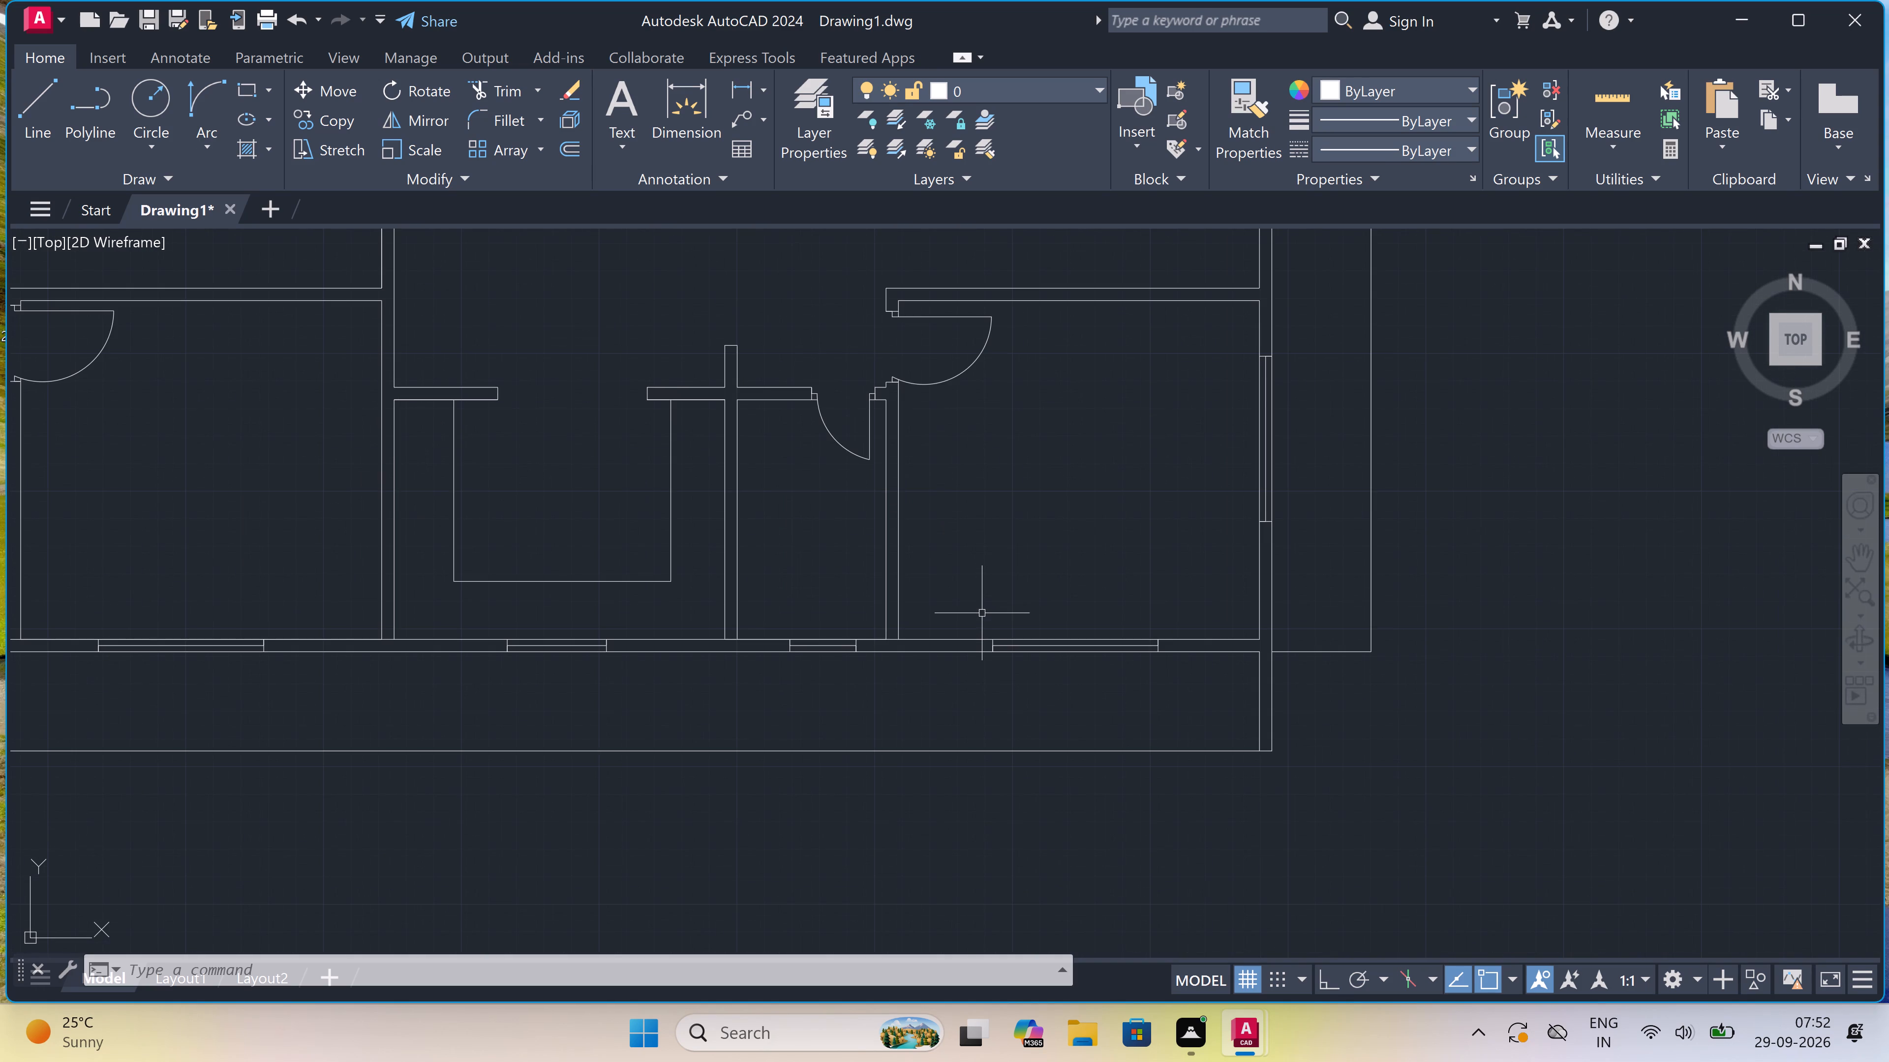
# Move the corner room's bottom-wall window, both end lines and centre line, along the wall to just short of the exterior corner.
pyautogui.scroll(2, 1065, 619)
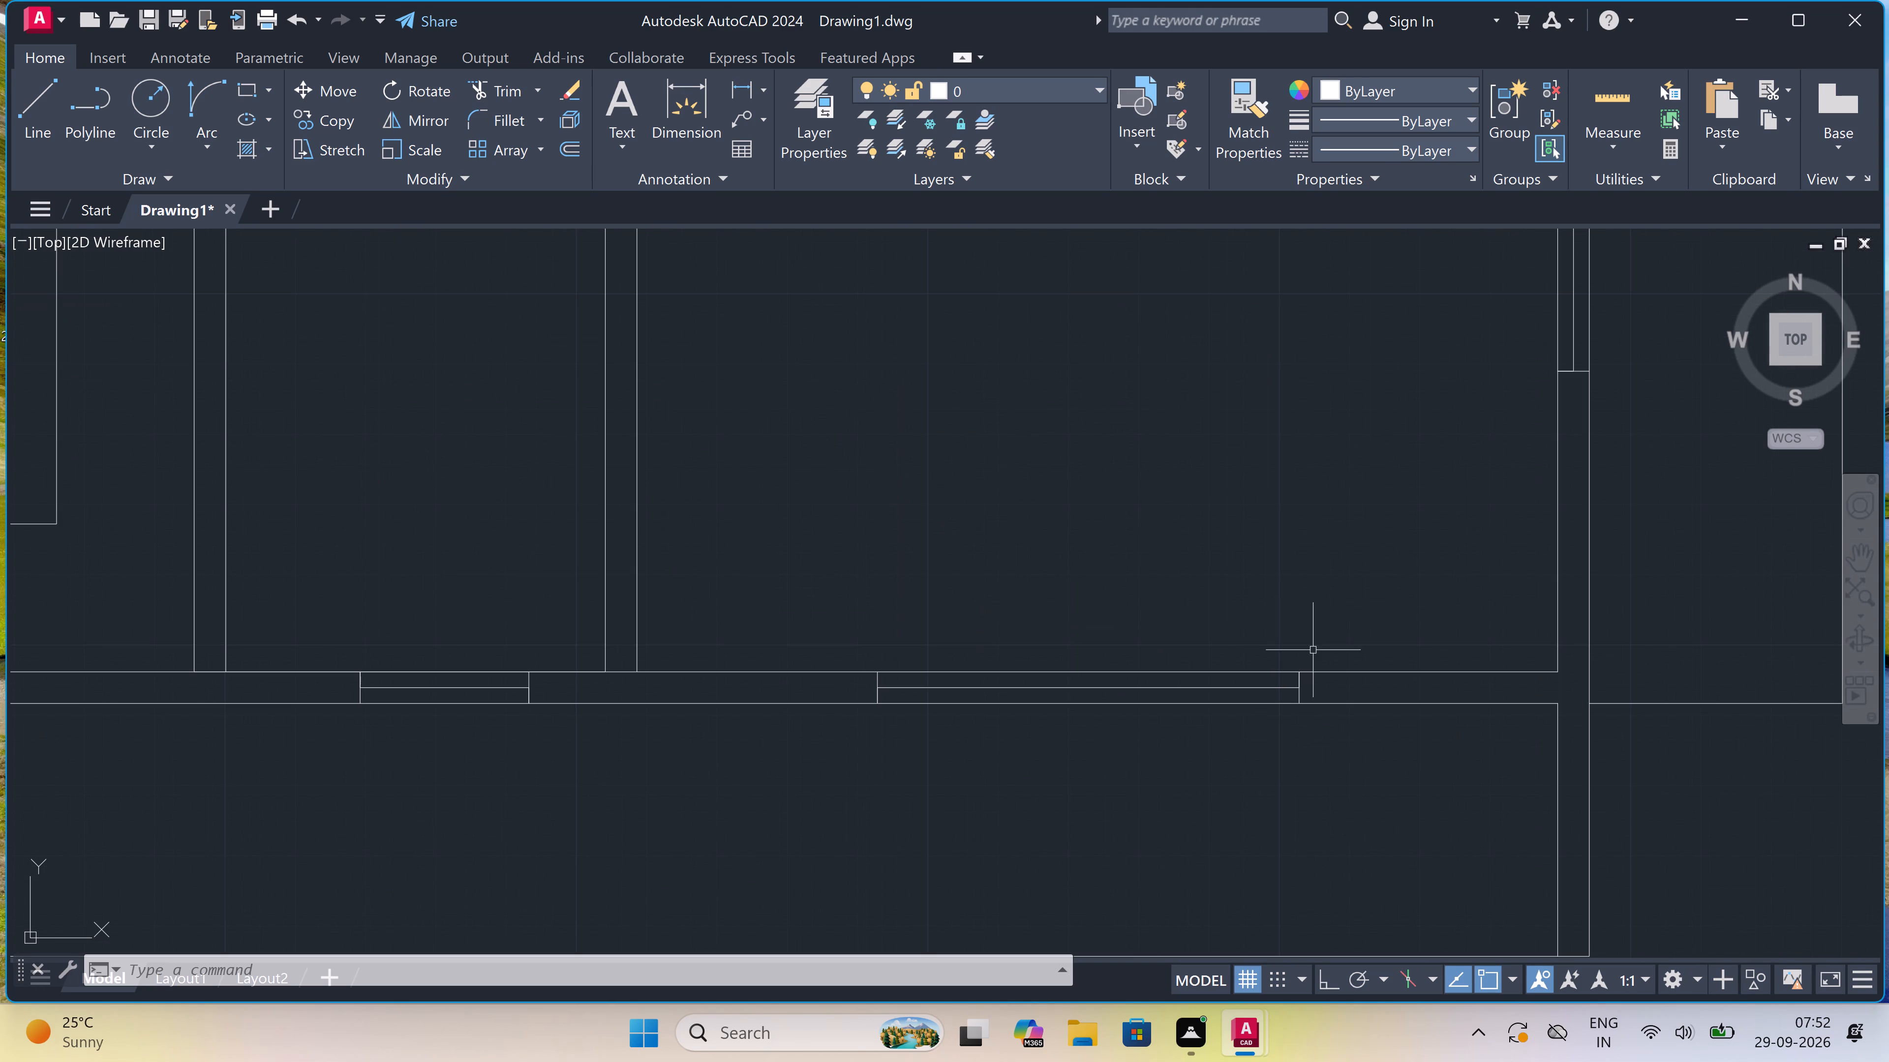
pyautogui.scroll(1, 1297, 690)
pyautogui.moveTo(1302, 664); pyautogui.dragTo(1307, 669)
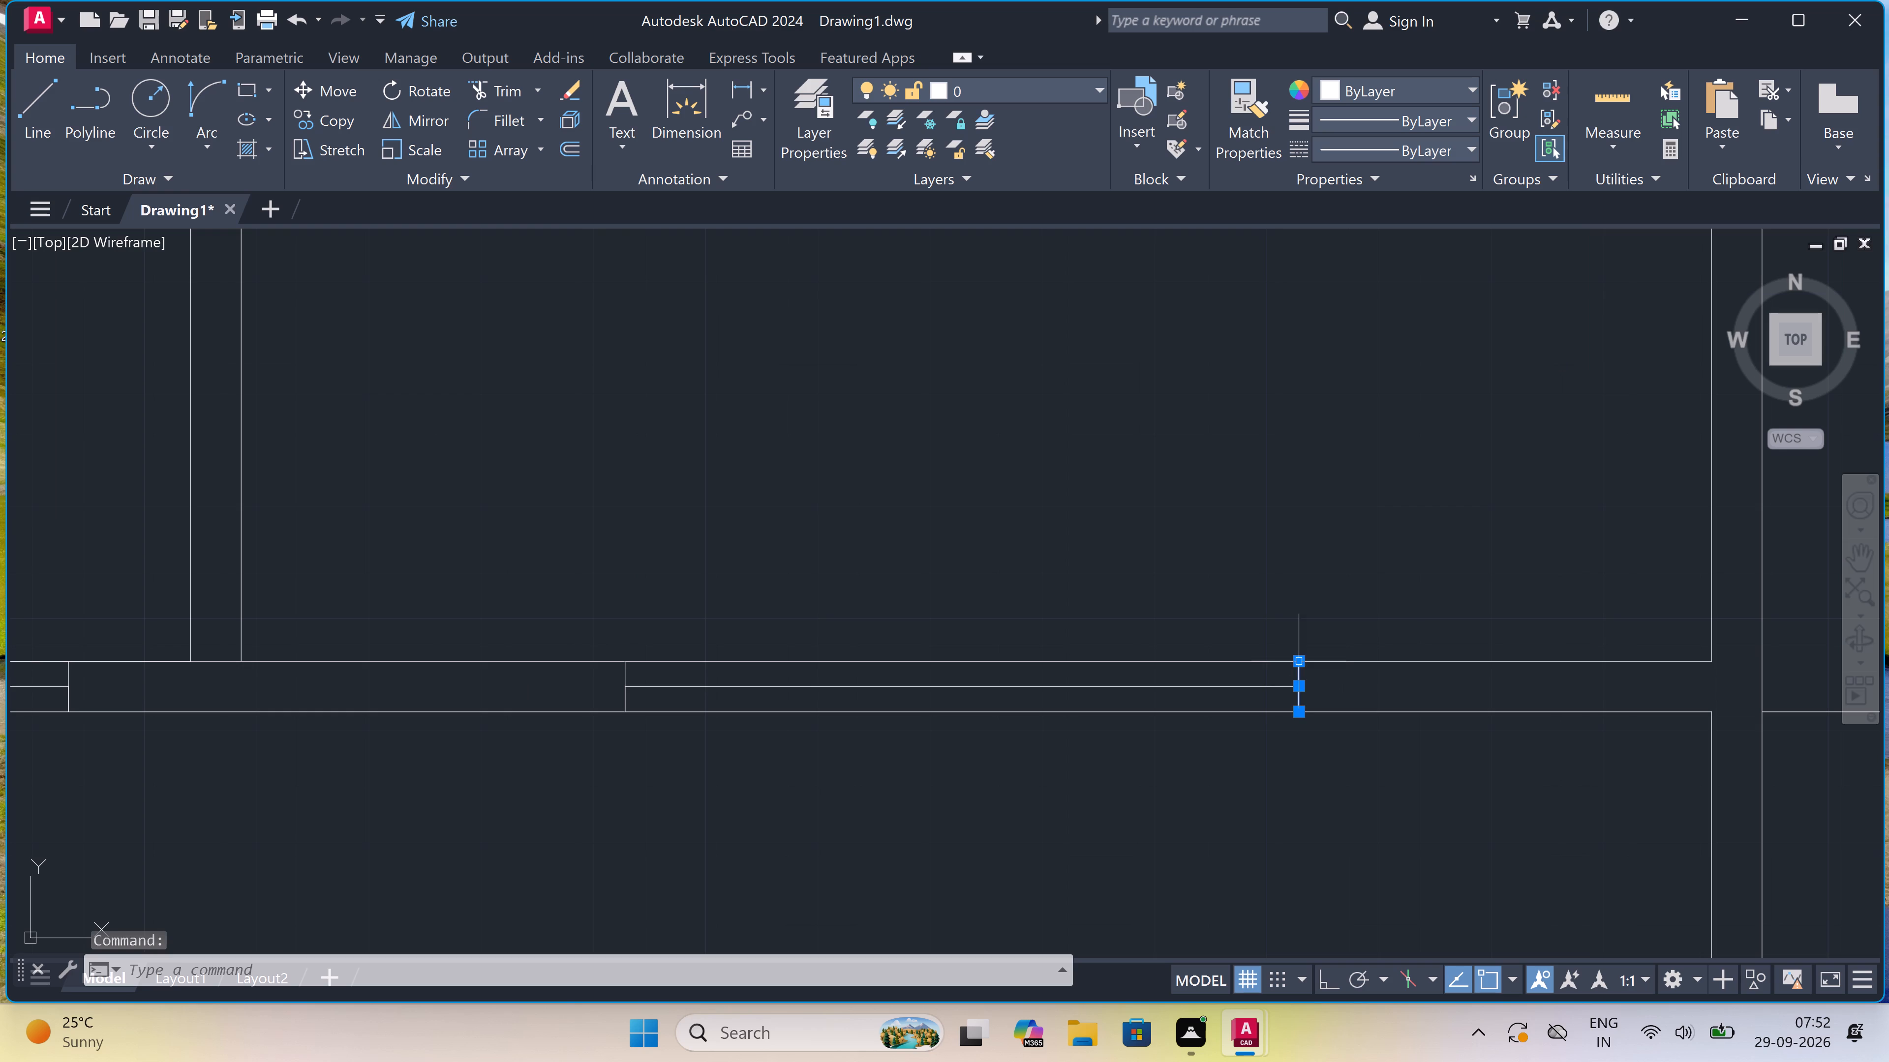
pyautogui.click(899, 684)
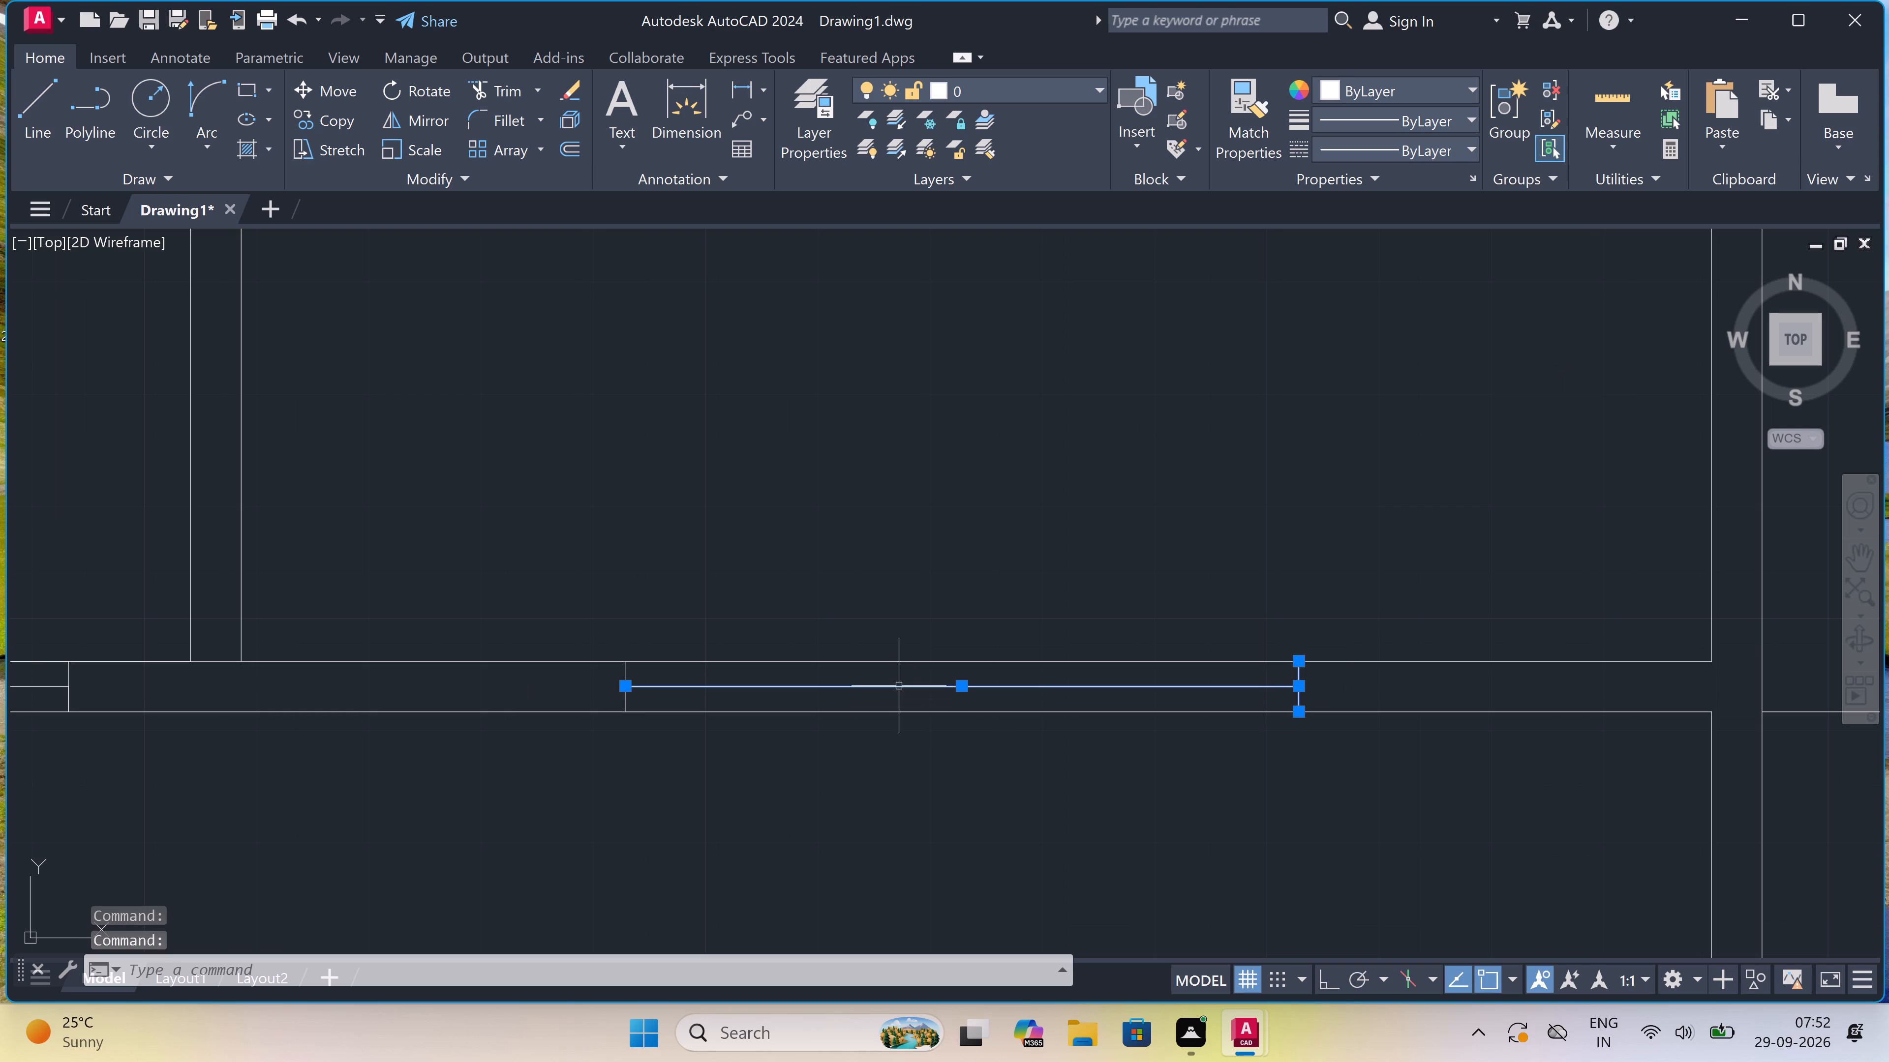
pyautogui.scroll(3, 600, 650)
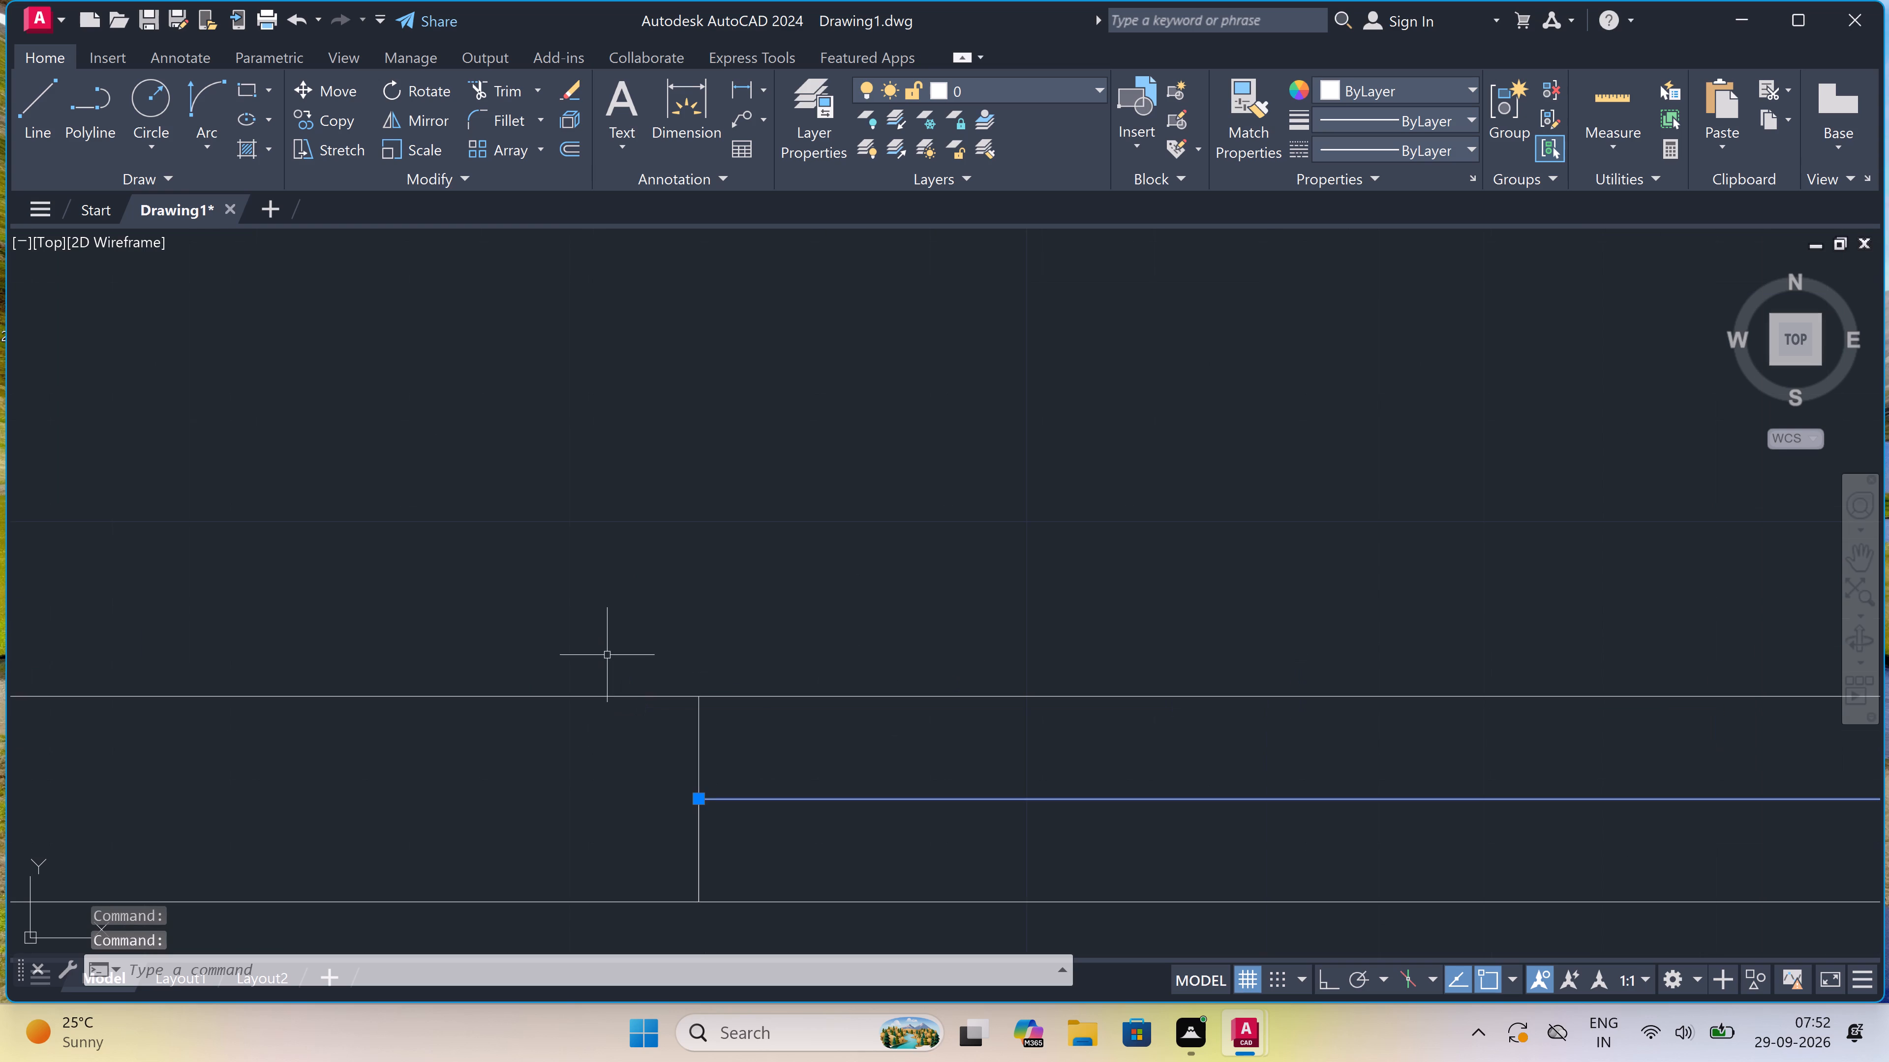
pyautogui.click(699, 739)
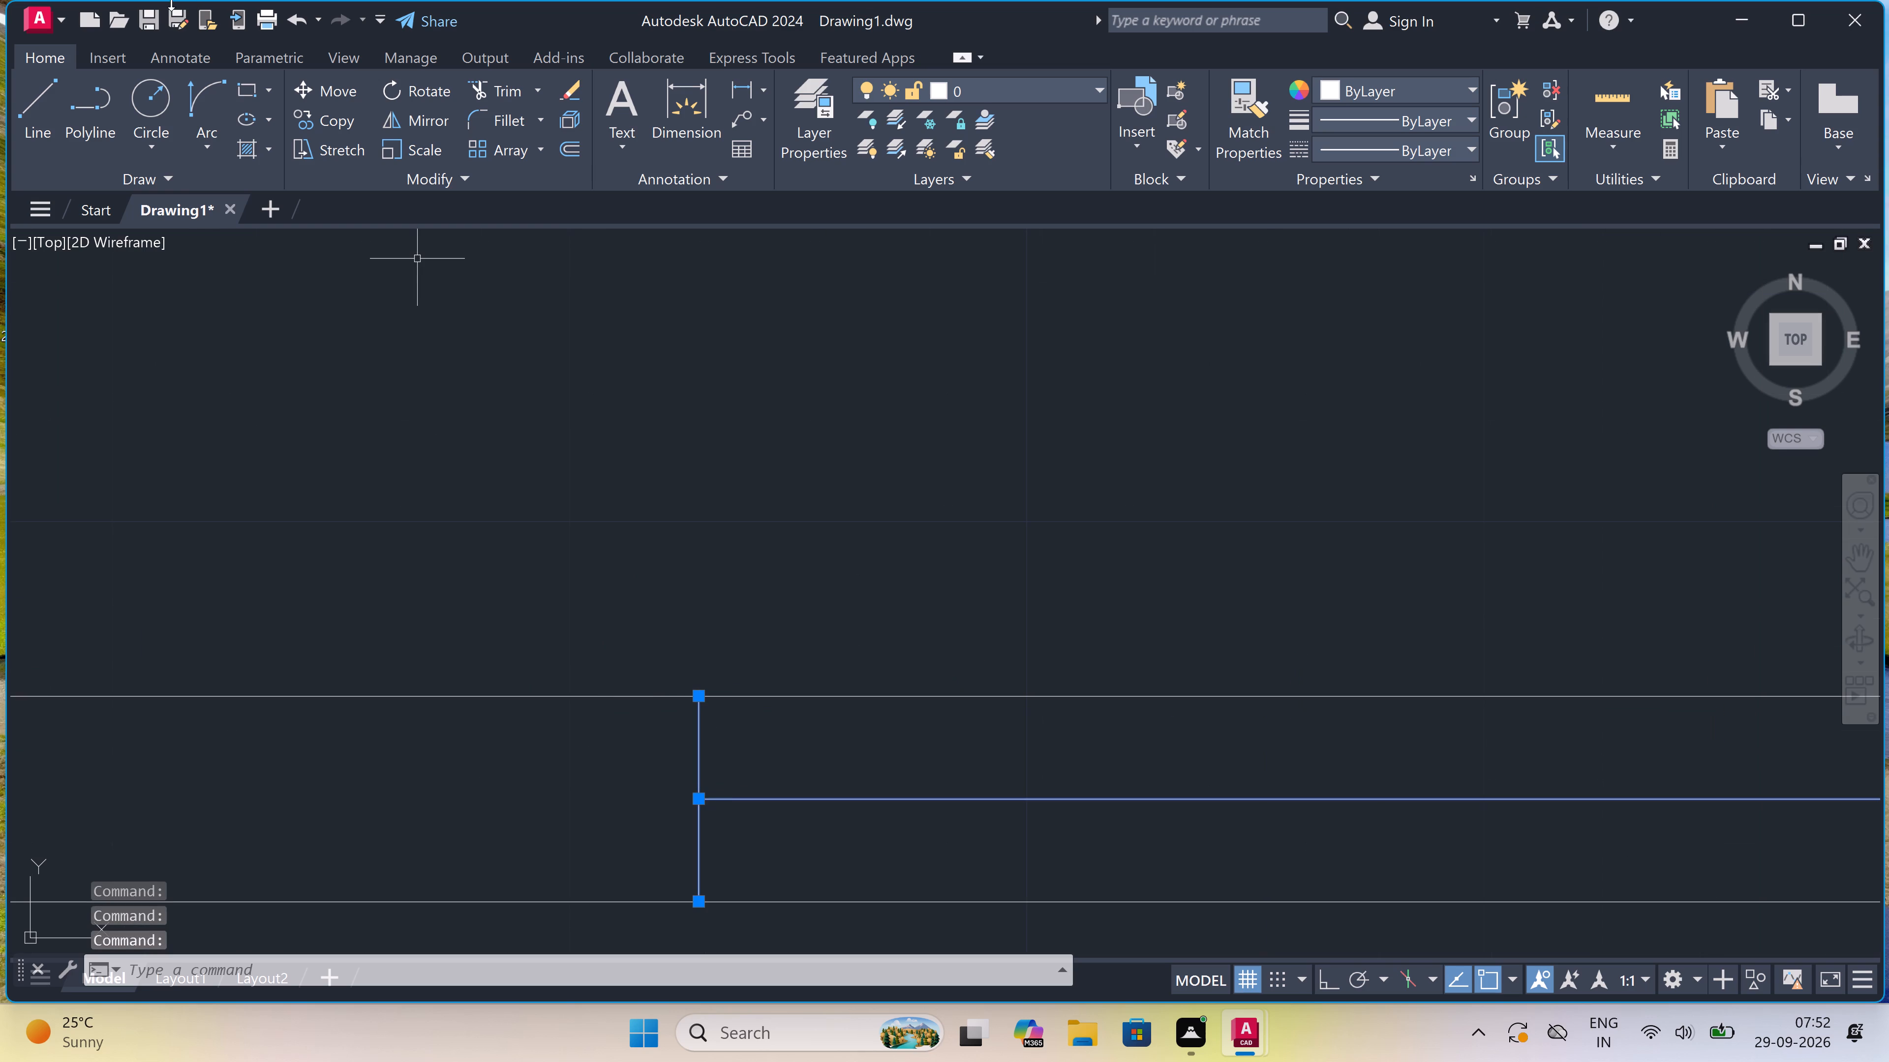
pyautogui.moveTo(325, 93); pyautogui.dragTo(329, 106)
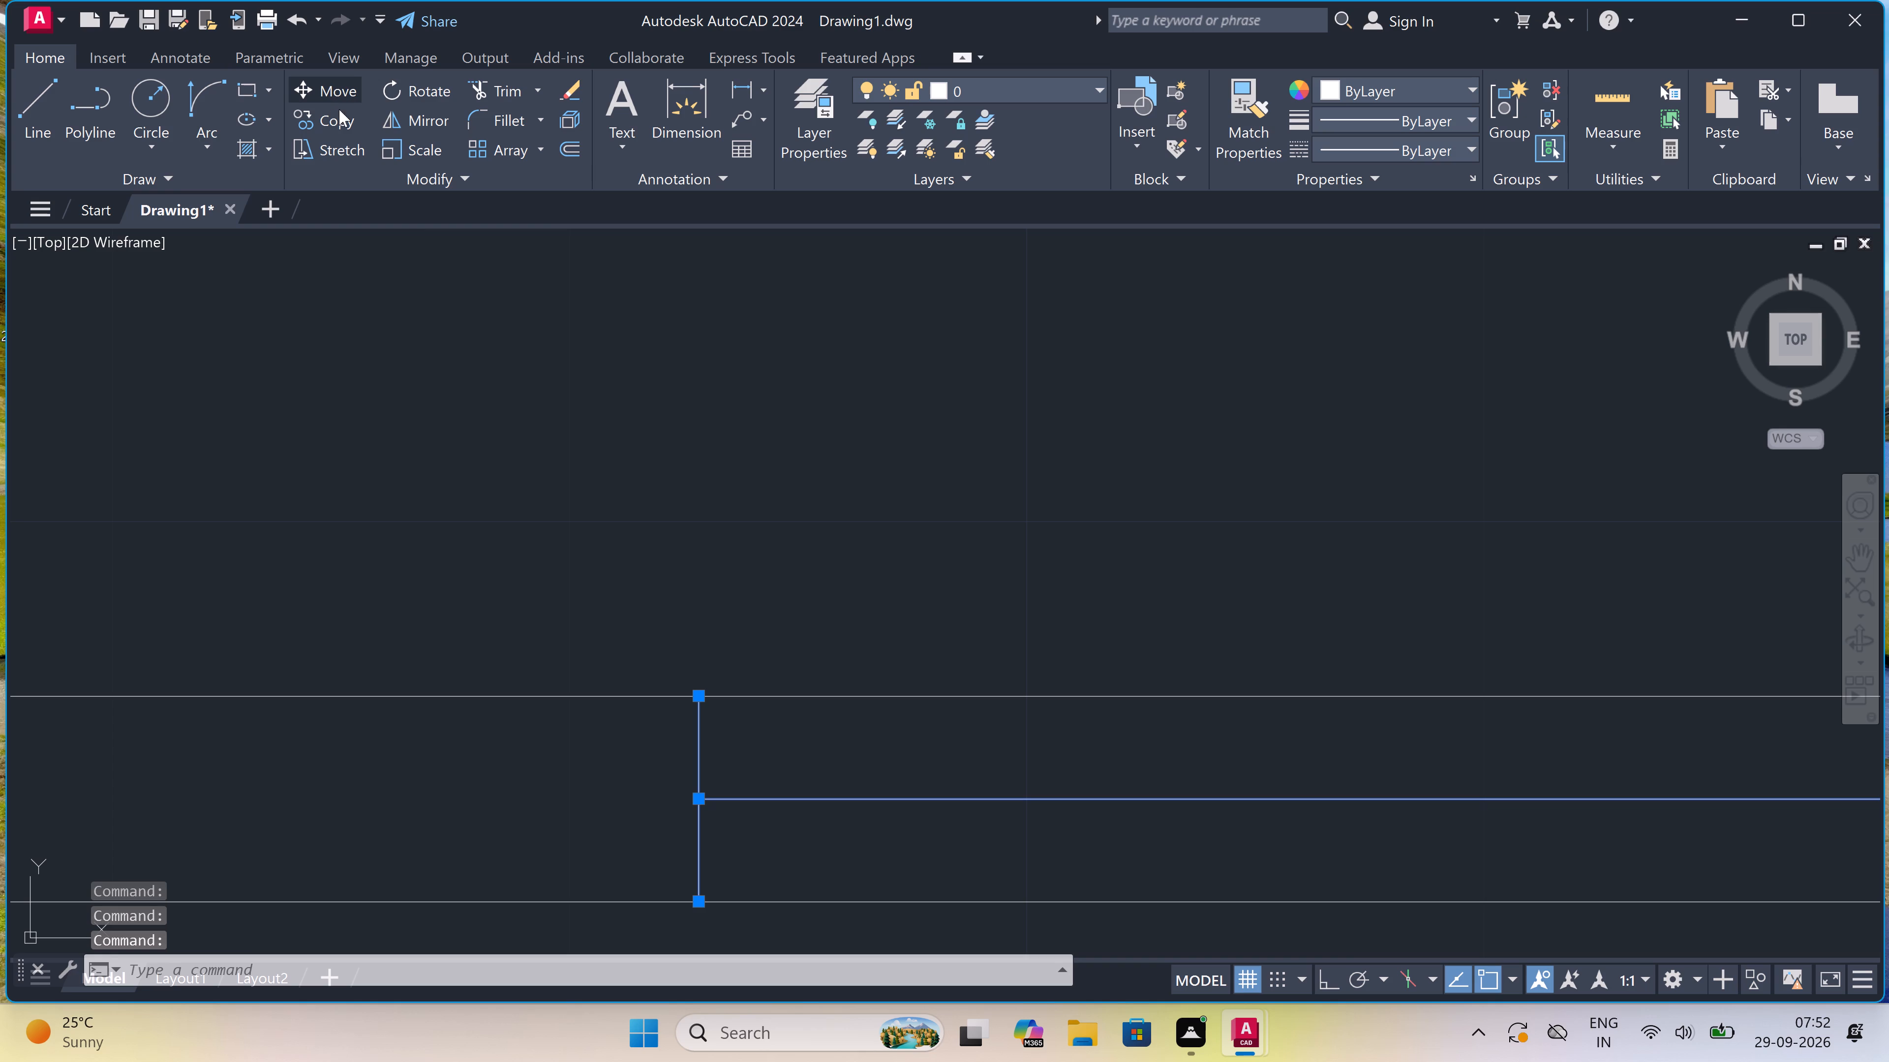
pyautogui.click(349, 86)
pyautogui.scroll(-3, 354, 95)
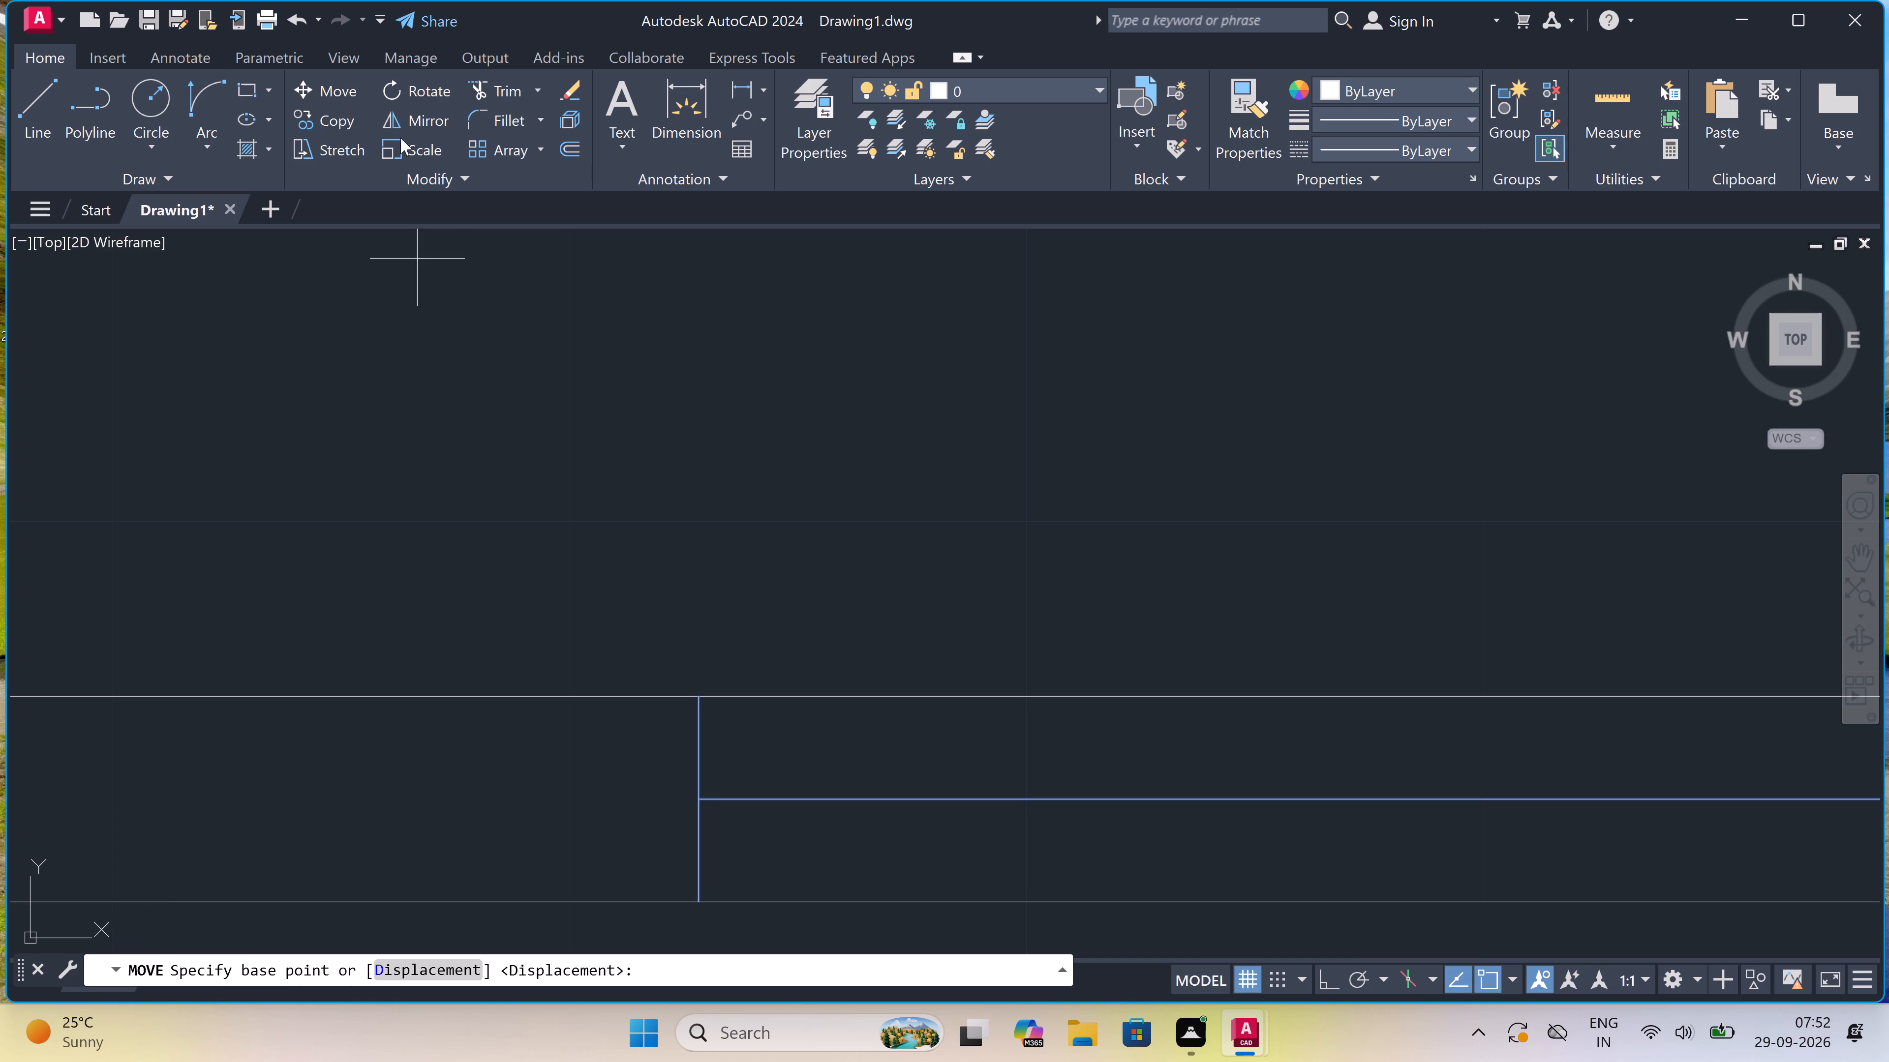
pyautogui.scroll(-2, 501, 177)
pyautogui.scroll(-3, 572, 441)
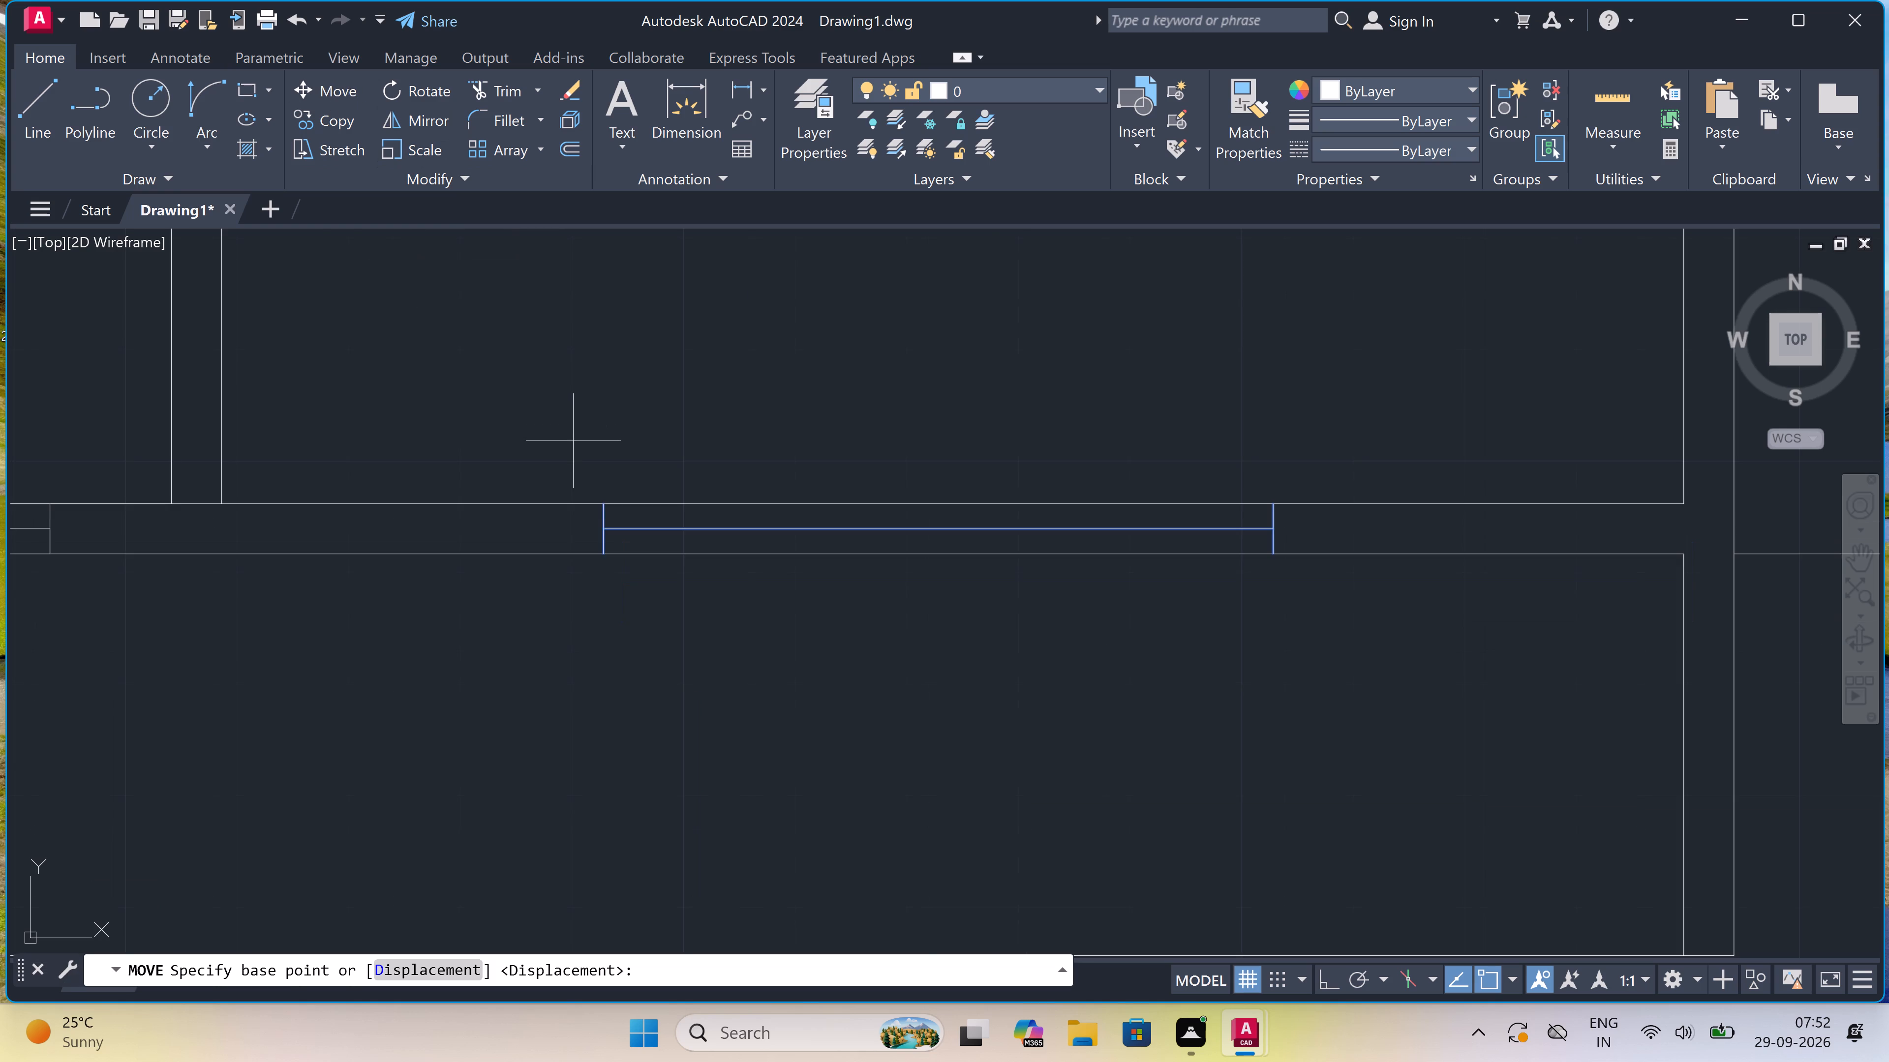
pyautogui.scroll(-1, 573, 442)
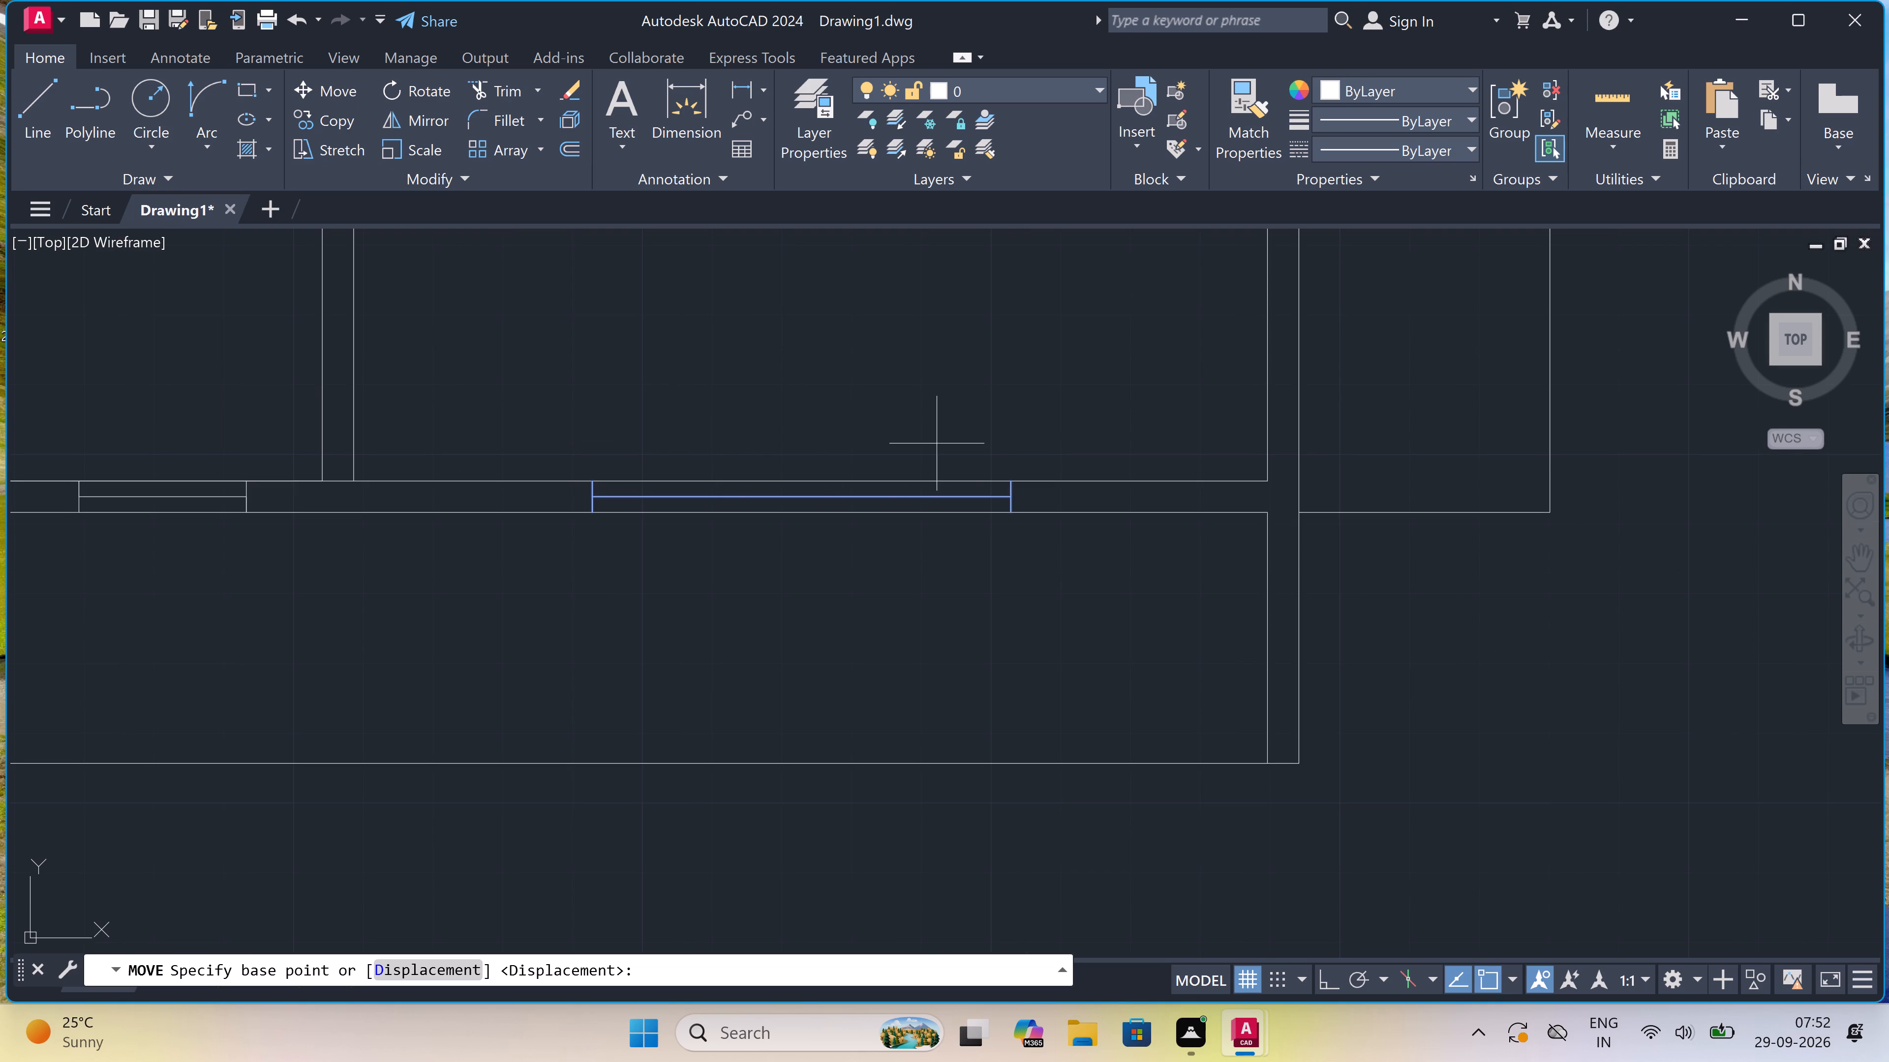
pyautogui.click(1005, 476)
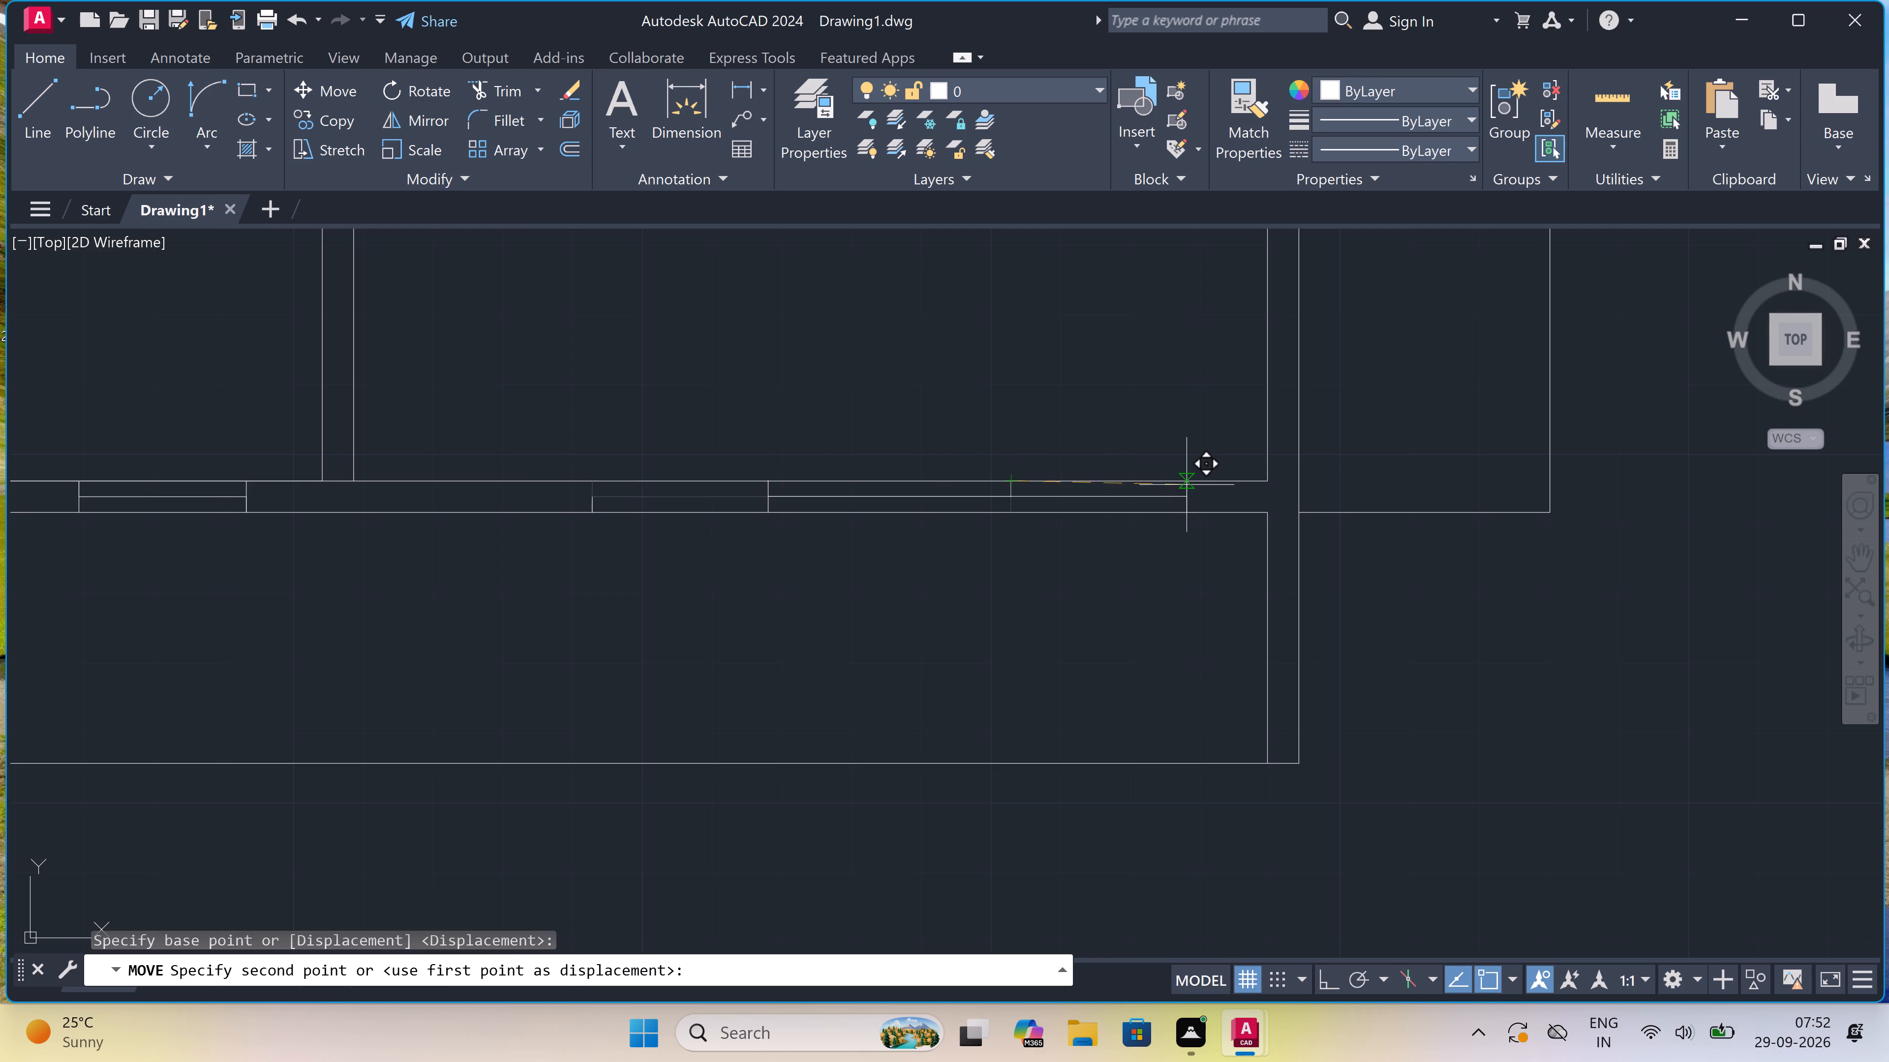
pyautogui.scroll(2, 1193, 484)
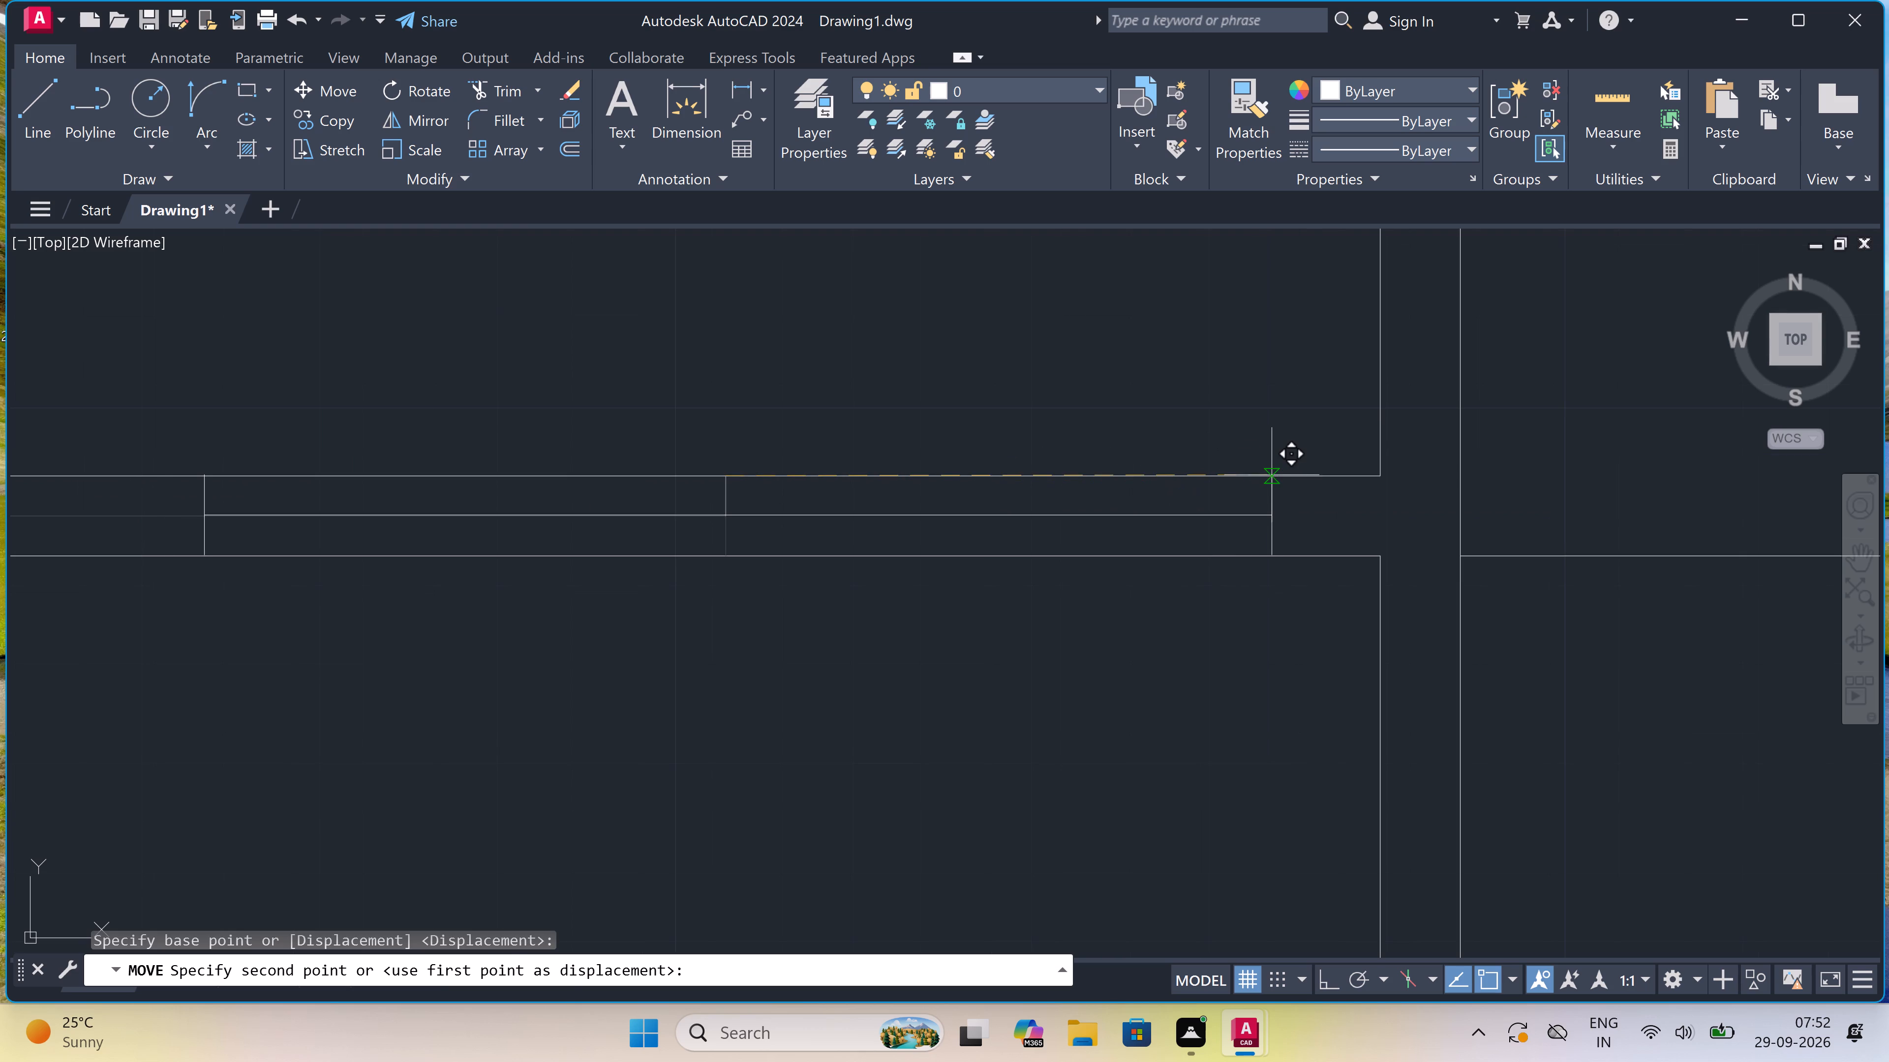
pyautogui.click(1296, 474)
# Erase the two short leftover half-lines in the bottom wall at the ends of the window's former position.
pyautogui.scroll(2, 597, 489)
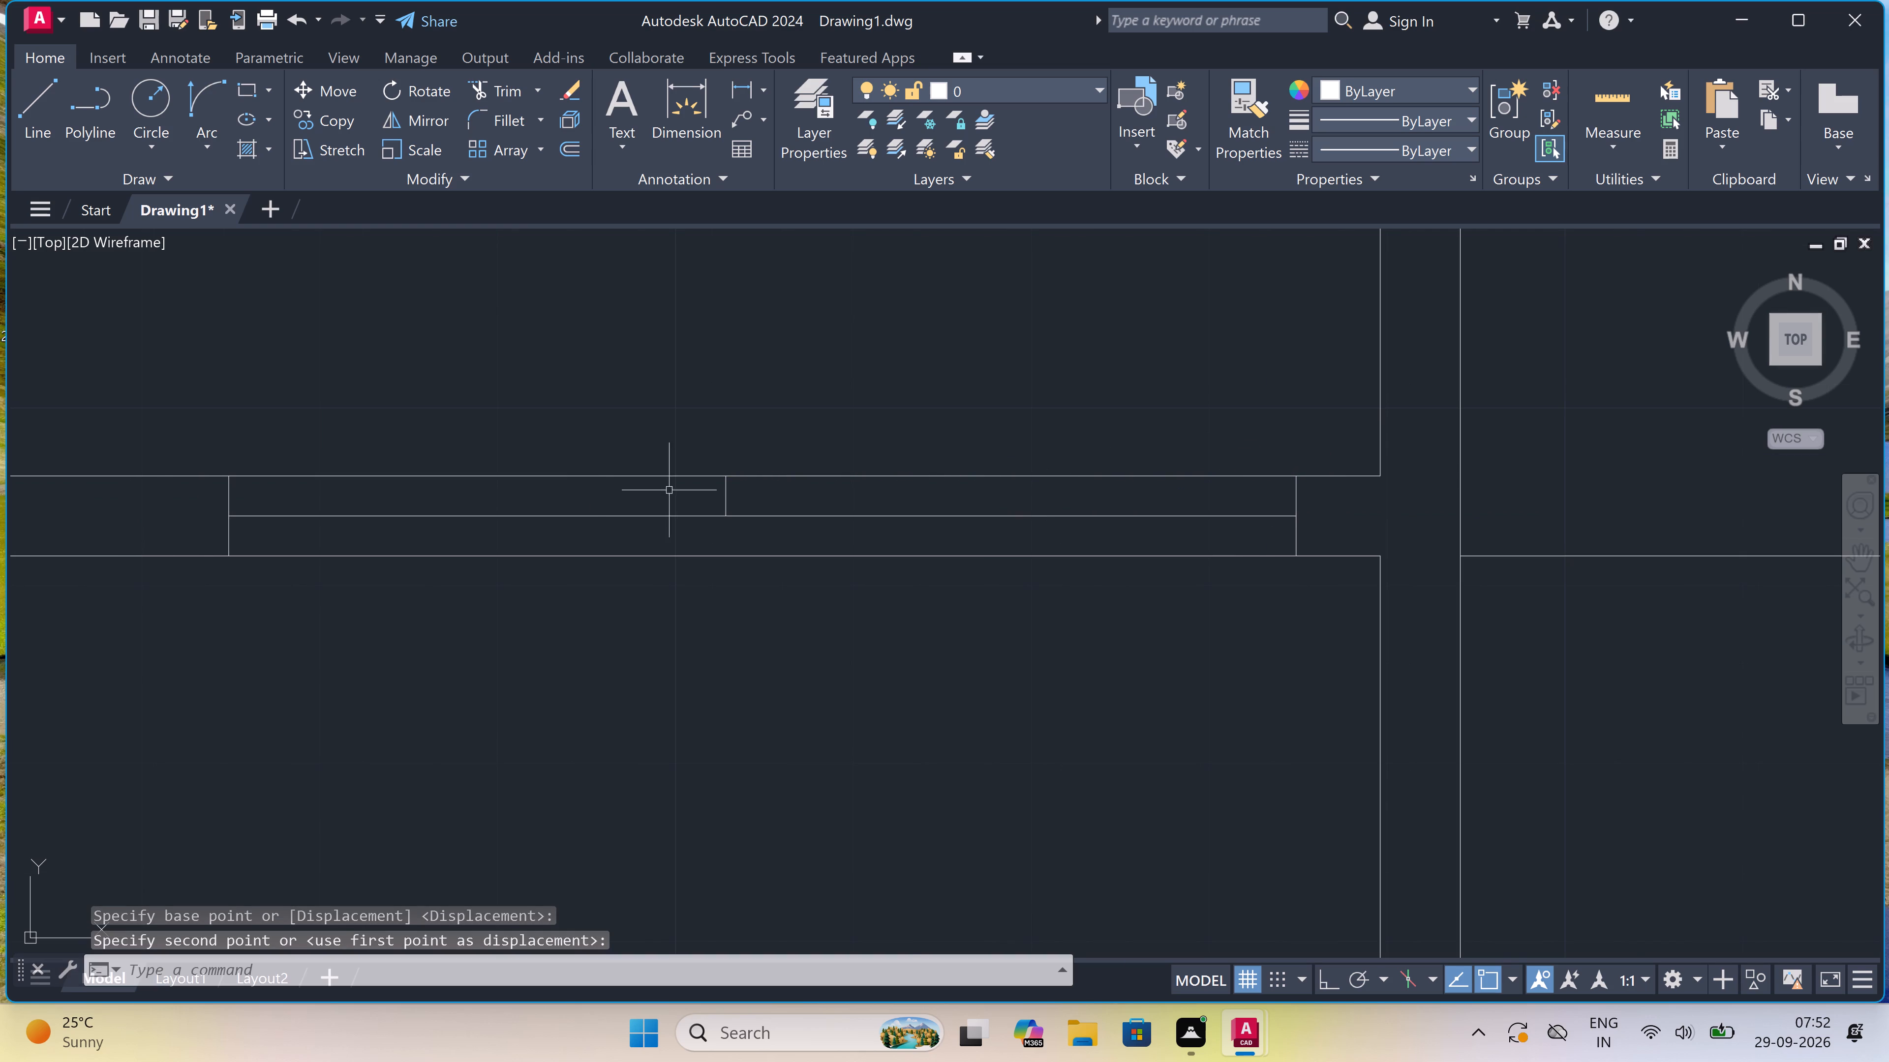
pyautogui.scroll(1, 597, 489)
pyautogui.moveTo(1213, 452); pyautogui.dragTo(1209, 457)
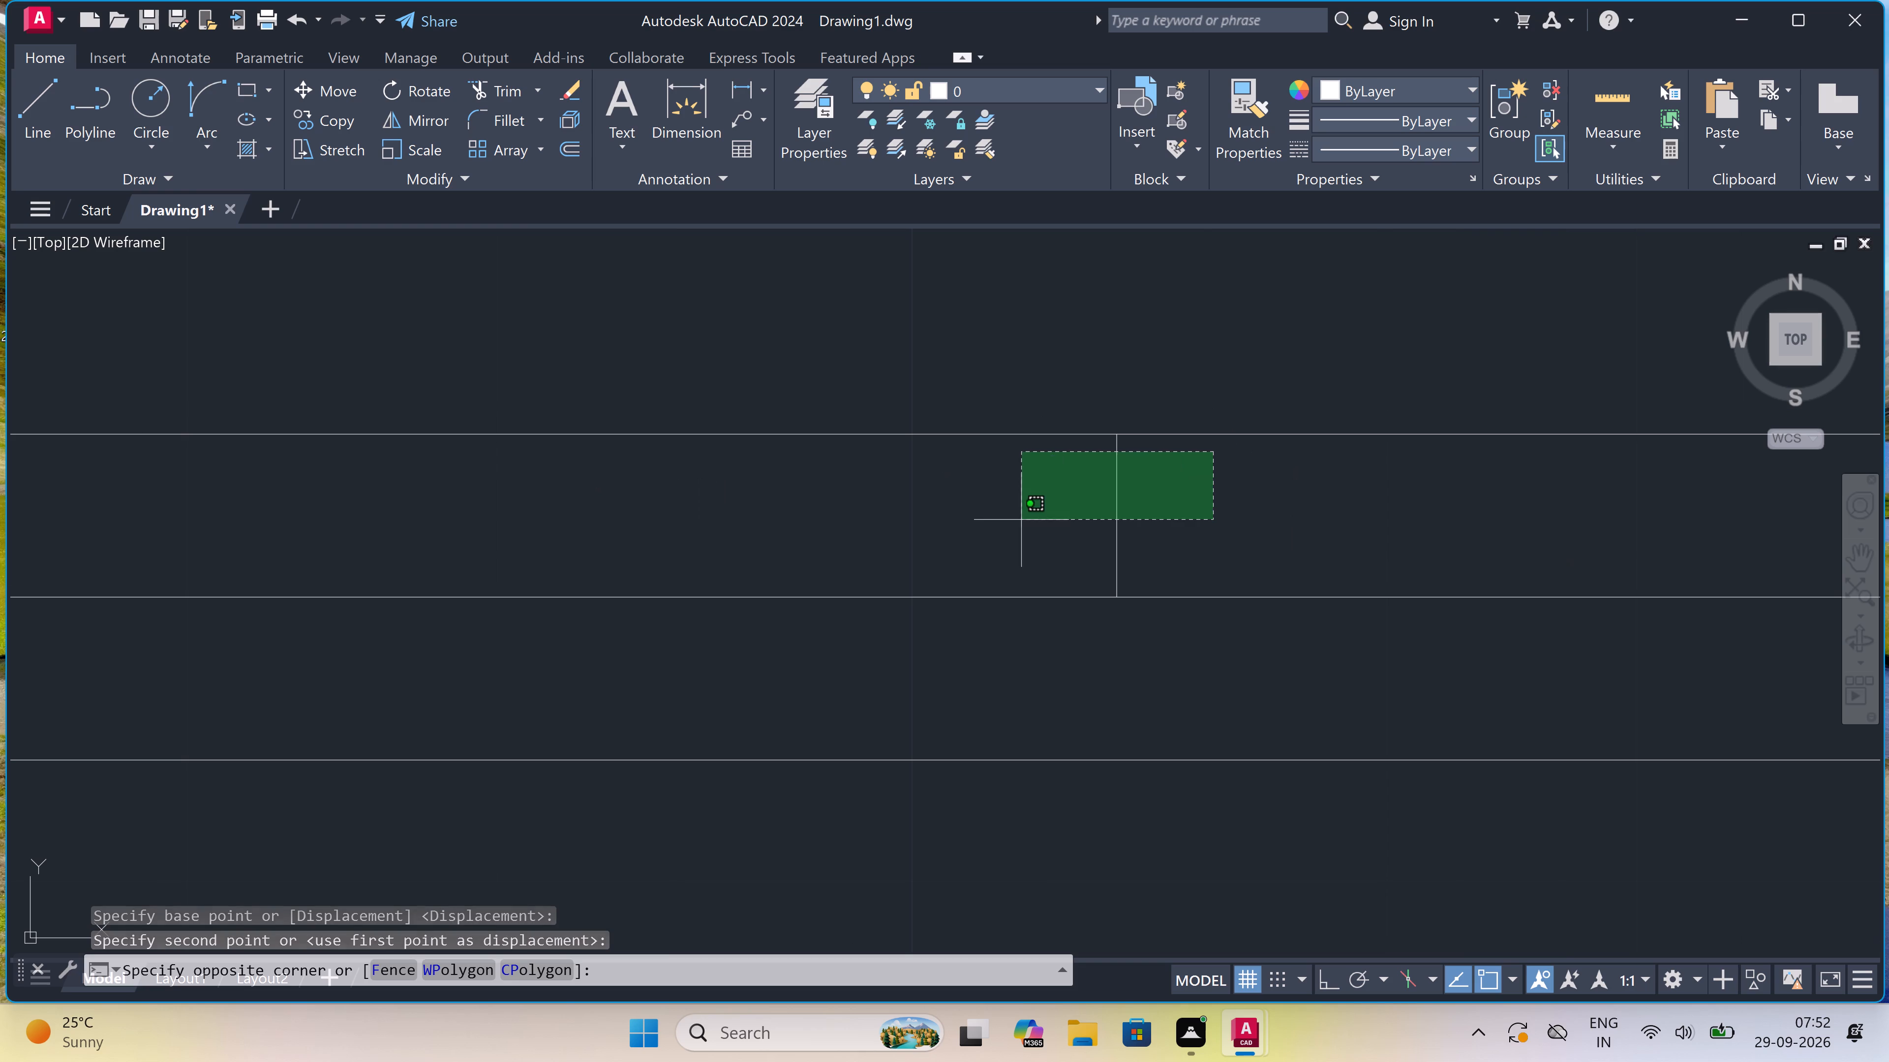
pyautogui.click(979, 518)
pyautogui.press('Delete')
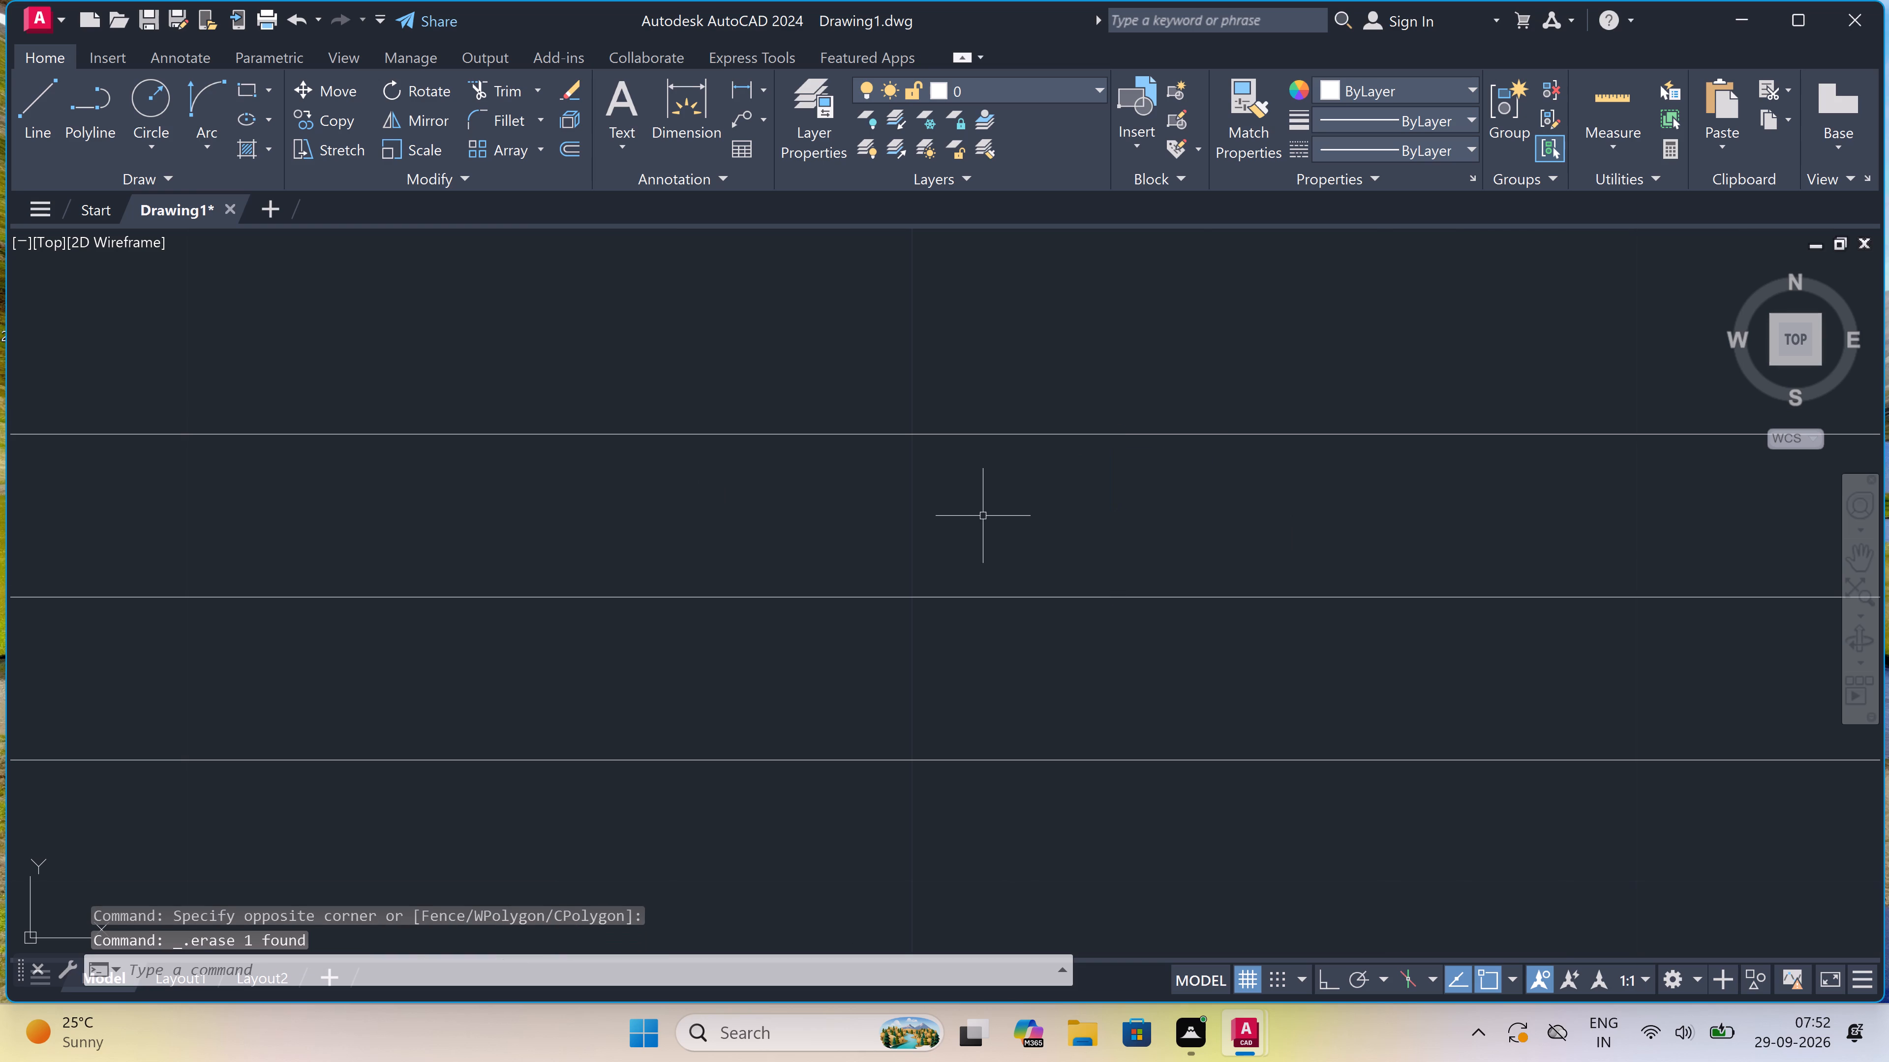
pyautogui.scroll(-7, 976, 501)
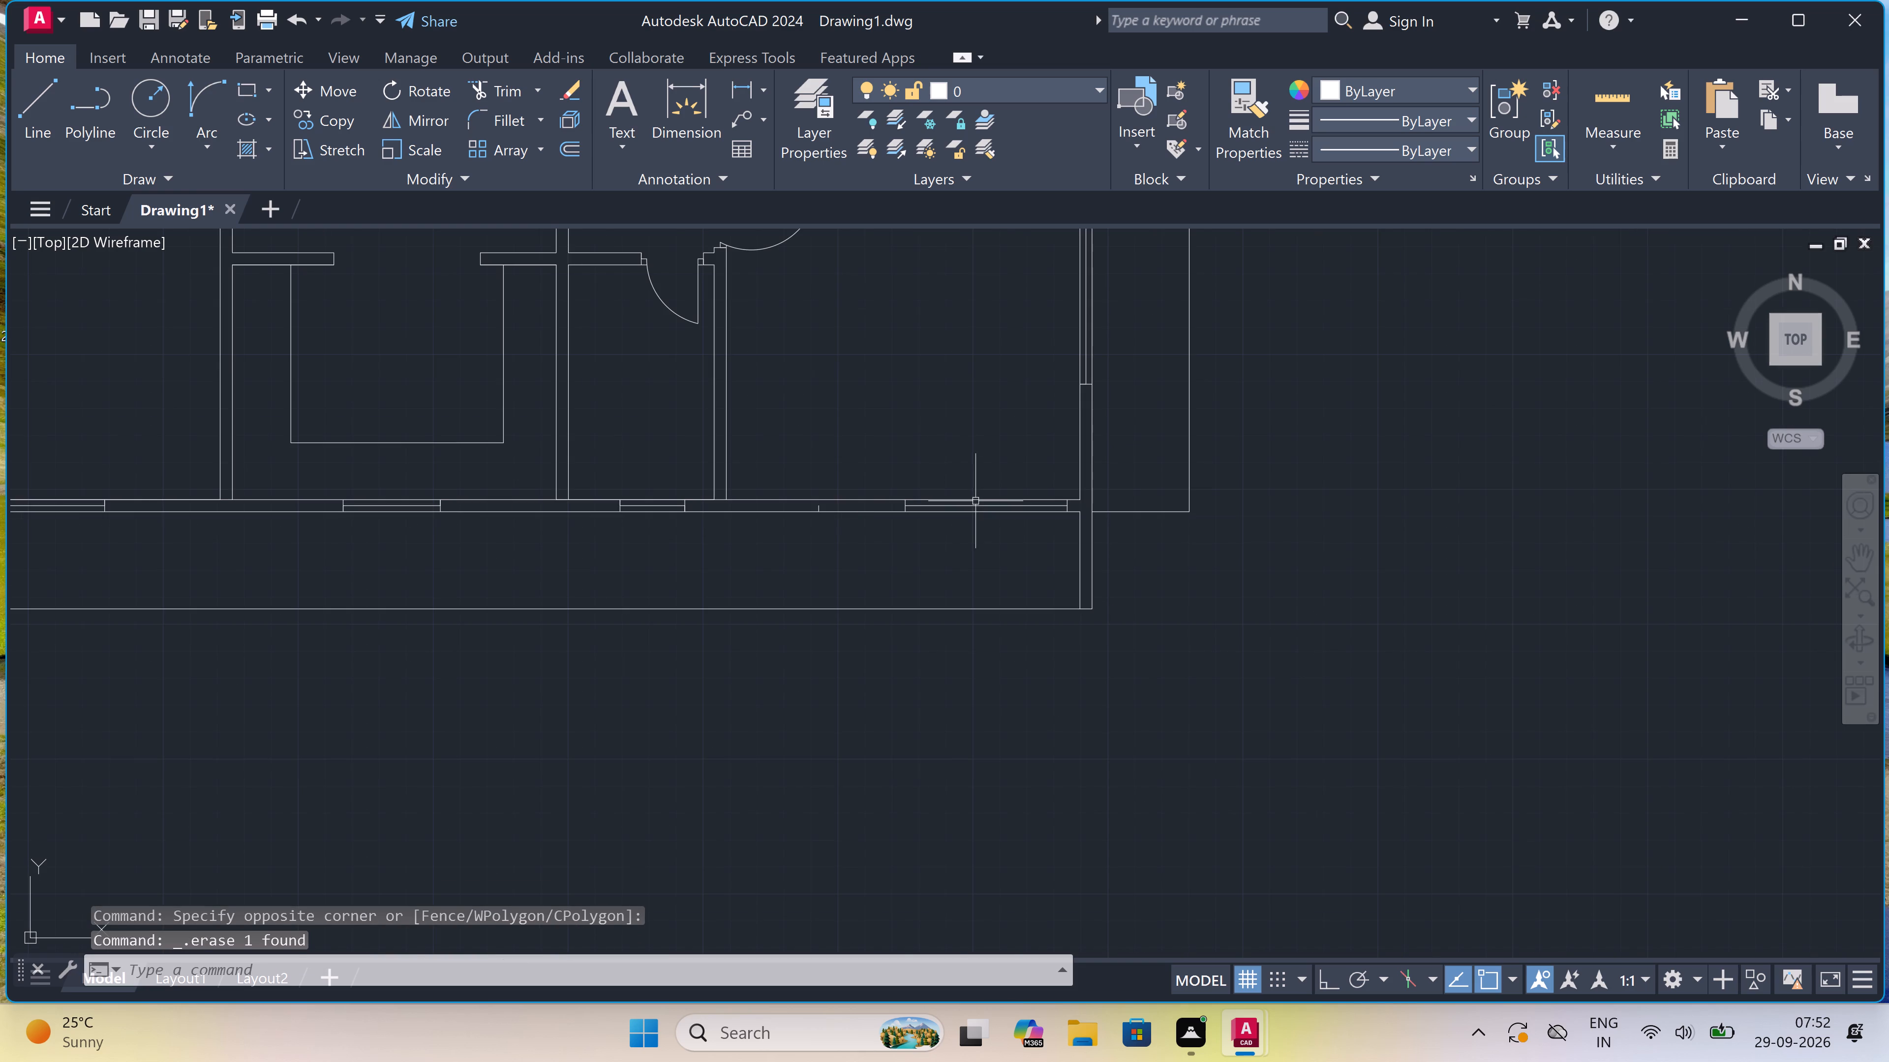
pyautogui.scroll(3, 688, 505)
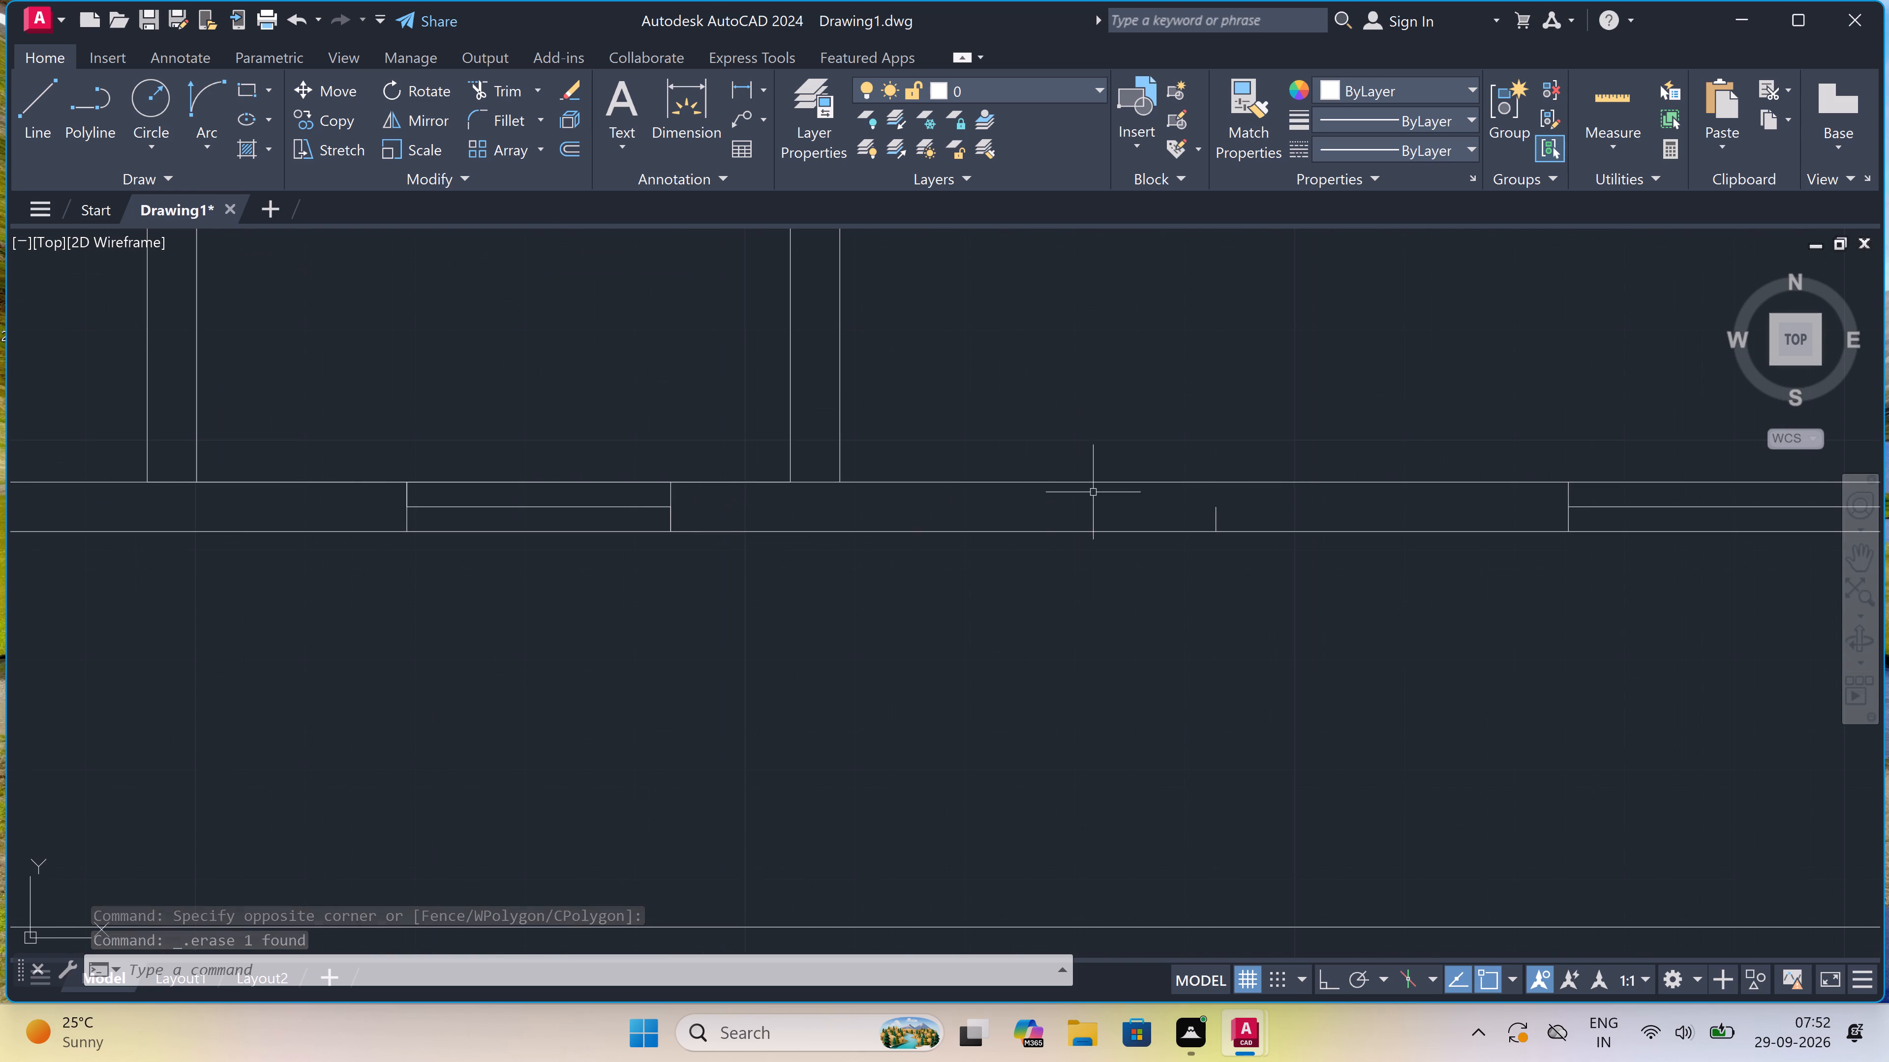
pyautogui.scroll(2, 1171, 523)
pyautogui.click(1363, 473)
pyautogui.moveTo(1365, 476); pyautogui.dragTo(1374, 486)
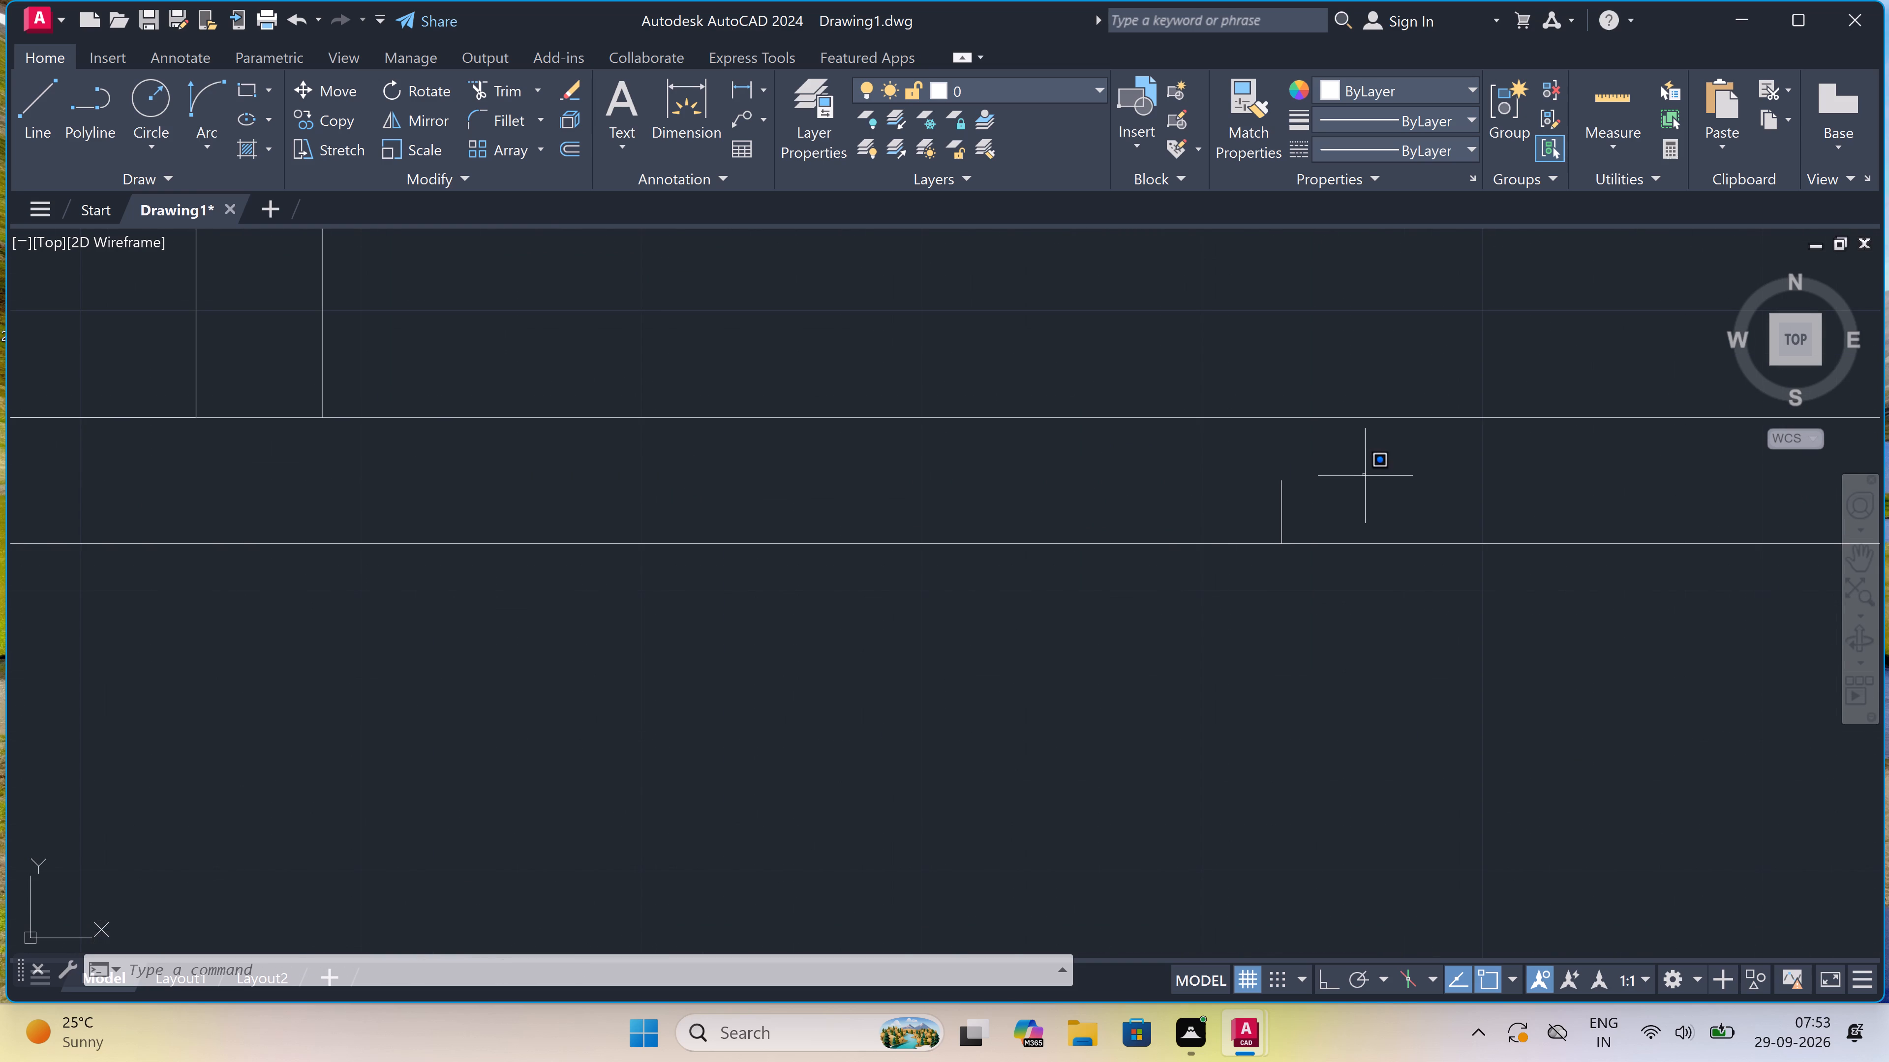
pyautogui.click(1320, 470)
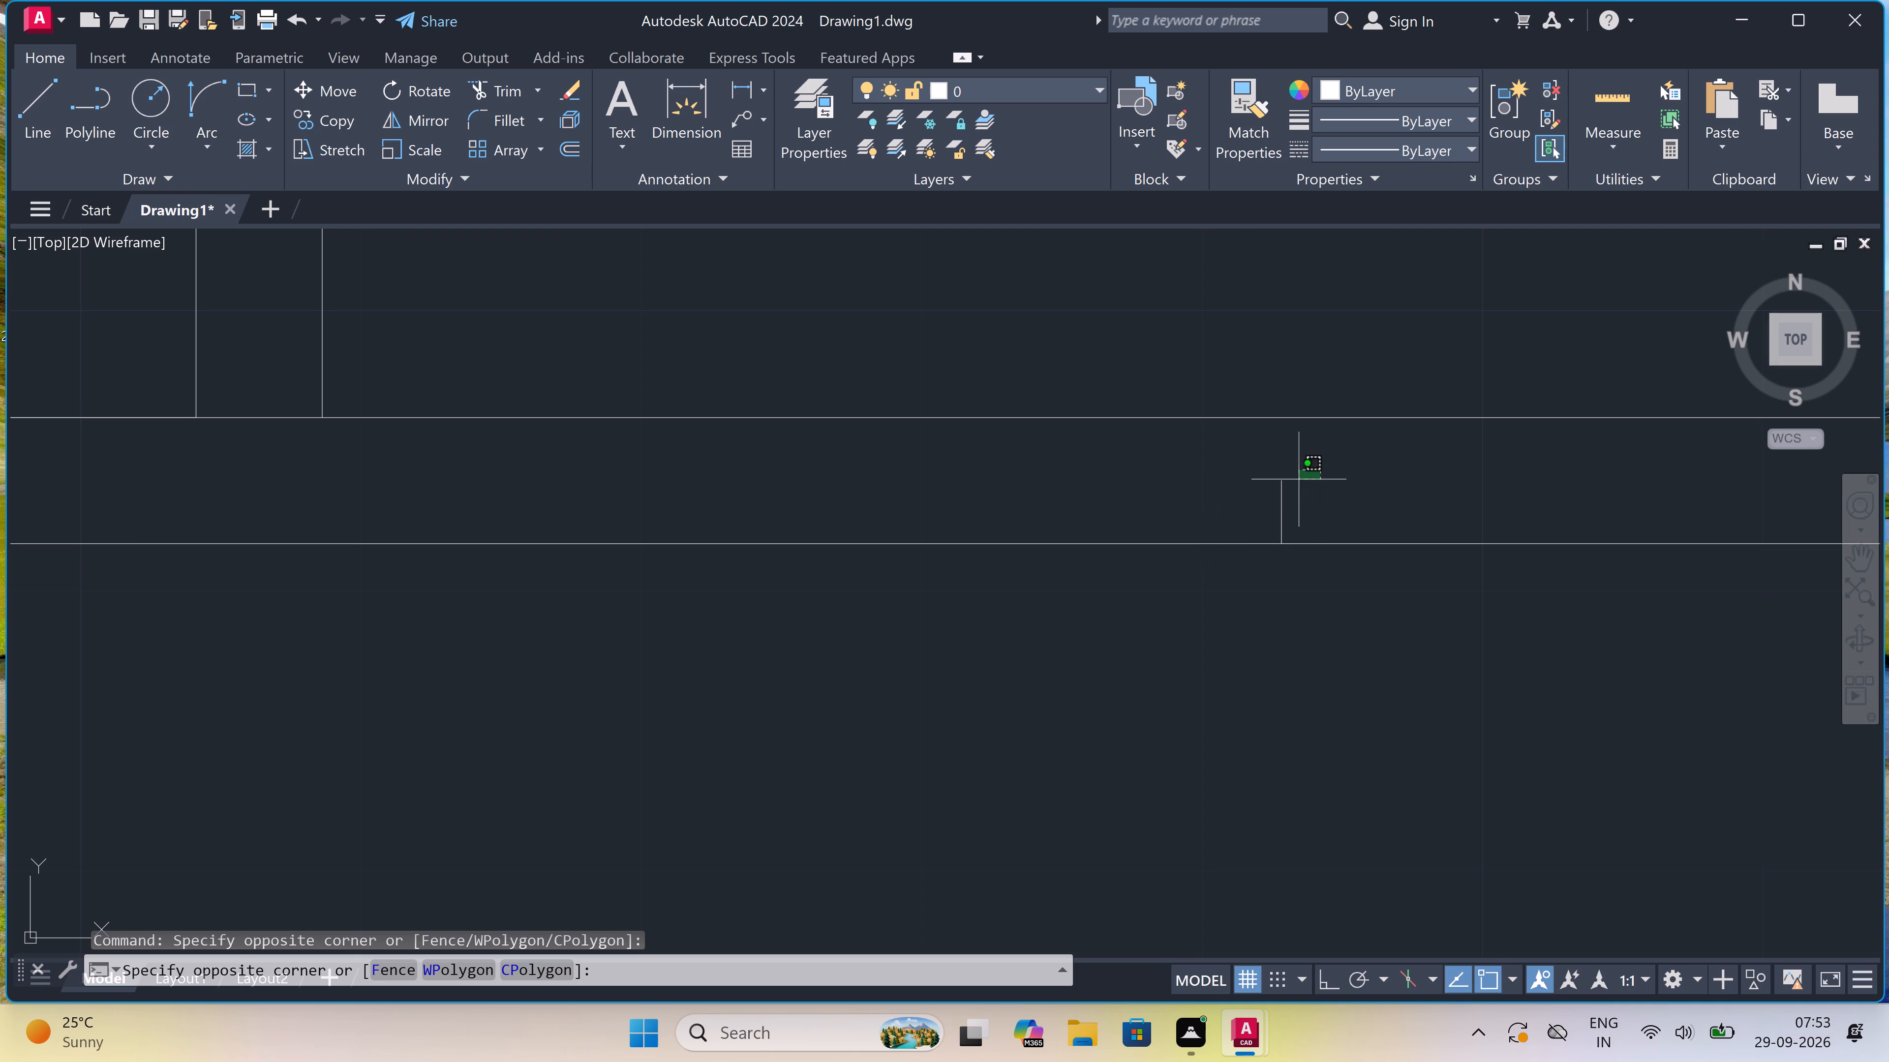
pyautogui.click(1229, 503)
pyautogui.press('Delete')
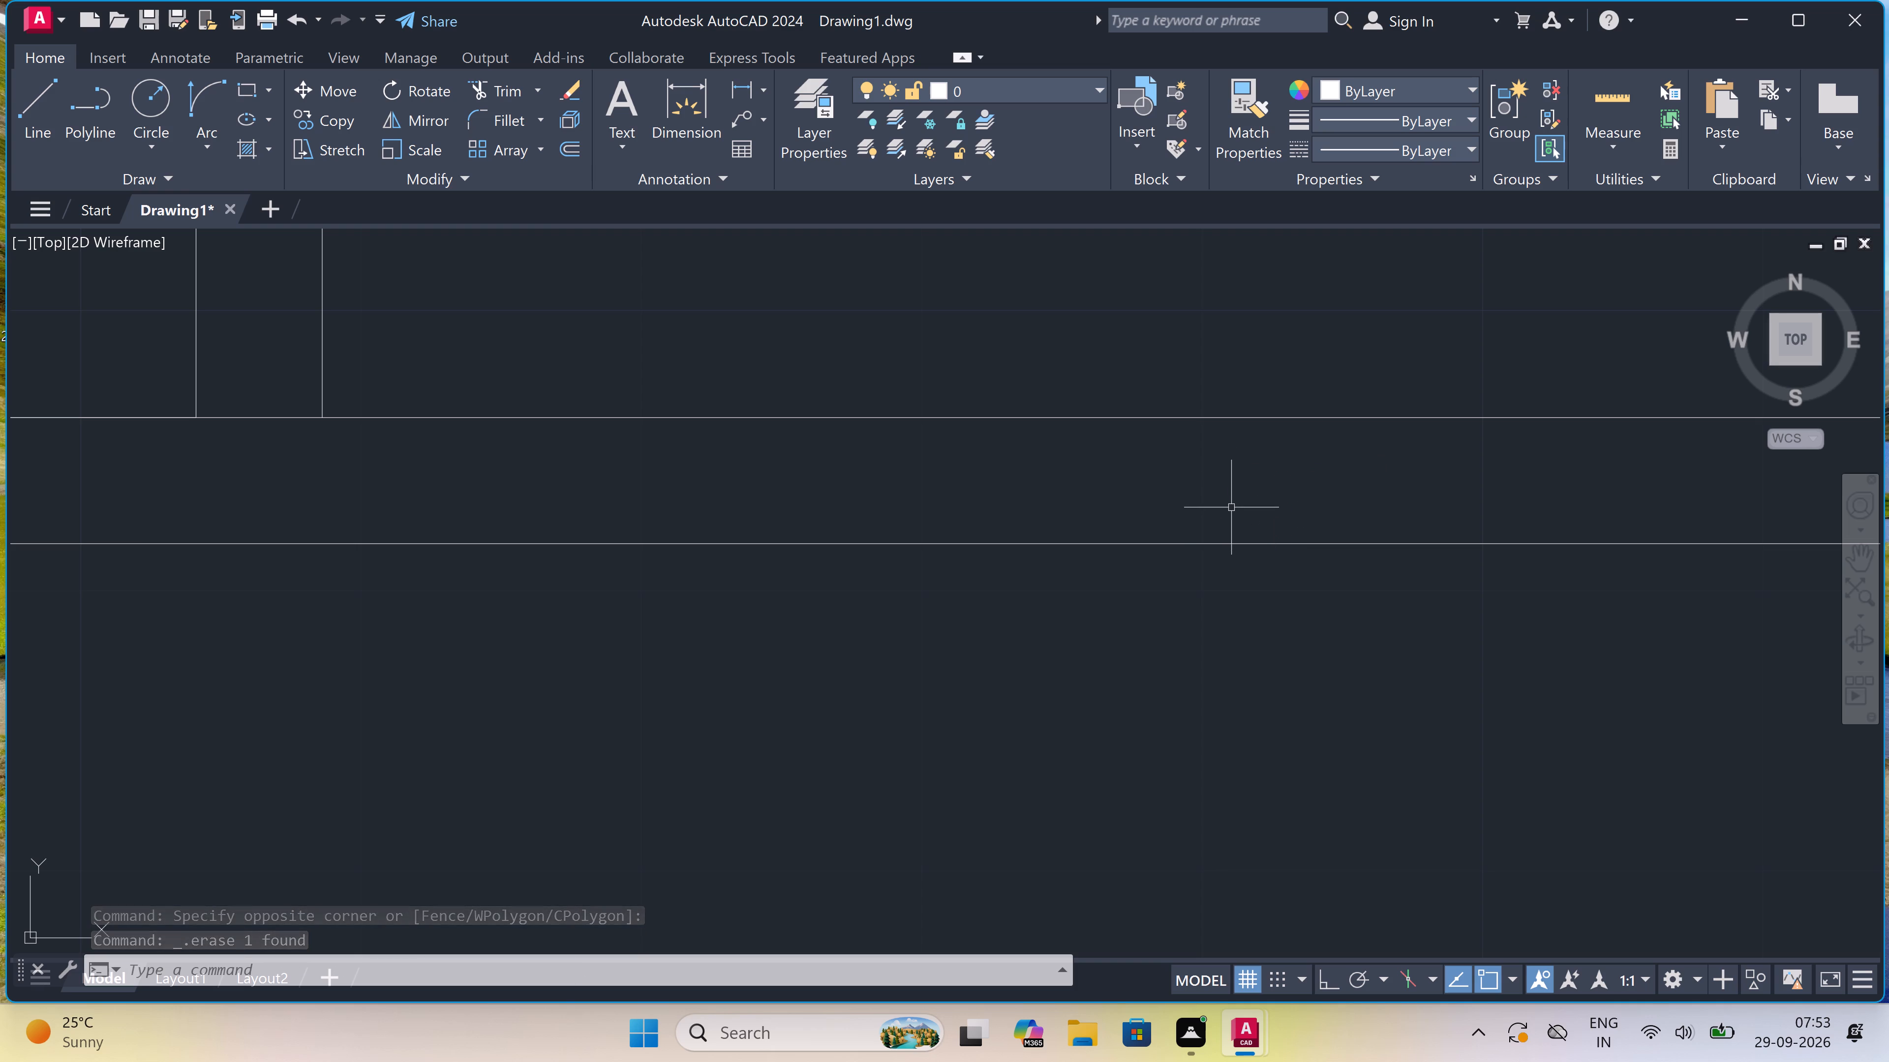
# Draw a door jamb line across the corner room's bottom wall just beside the dividing wall, running back to its midpoint.
pyautogui.write('l')
pyautogui.press('space')
pyautogui.hscroll(-5, 1398, 488)
pyautogui.hscroll(1, 1398, 488)
pyautogui.hscroll(-20, 1398, 488)
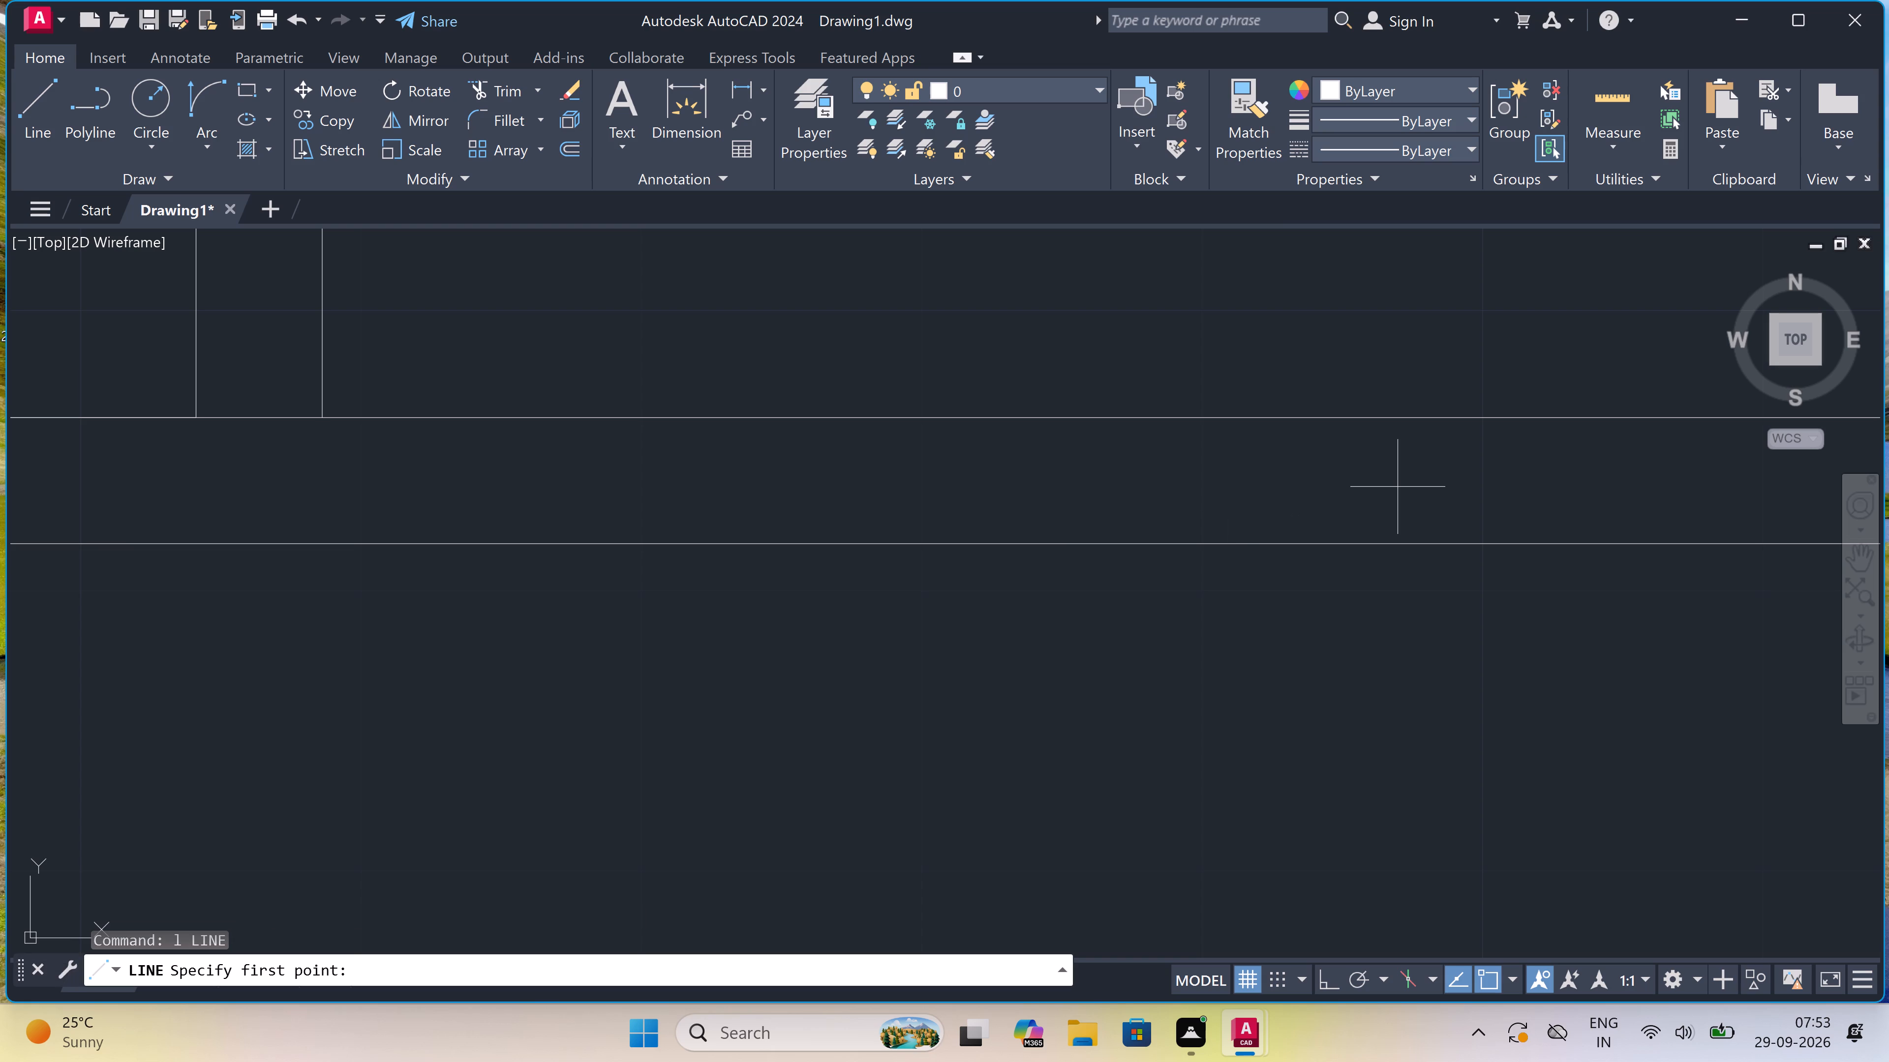
pyautogui.hscroll(-20, 1398, 487)
pyautogui.hscroll(-17, 1398, 487)
pyautogui.scroll(-6, 344, 423)
pyautogui.scroll(3, 352, 391)
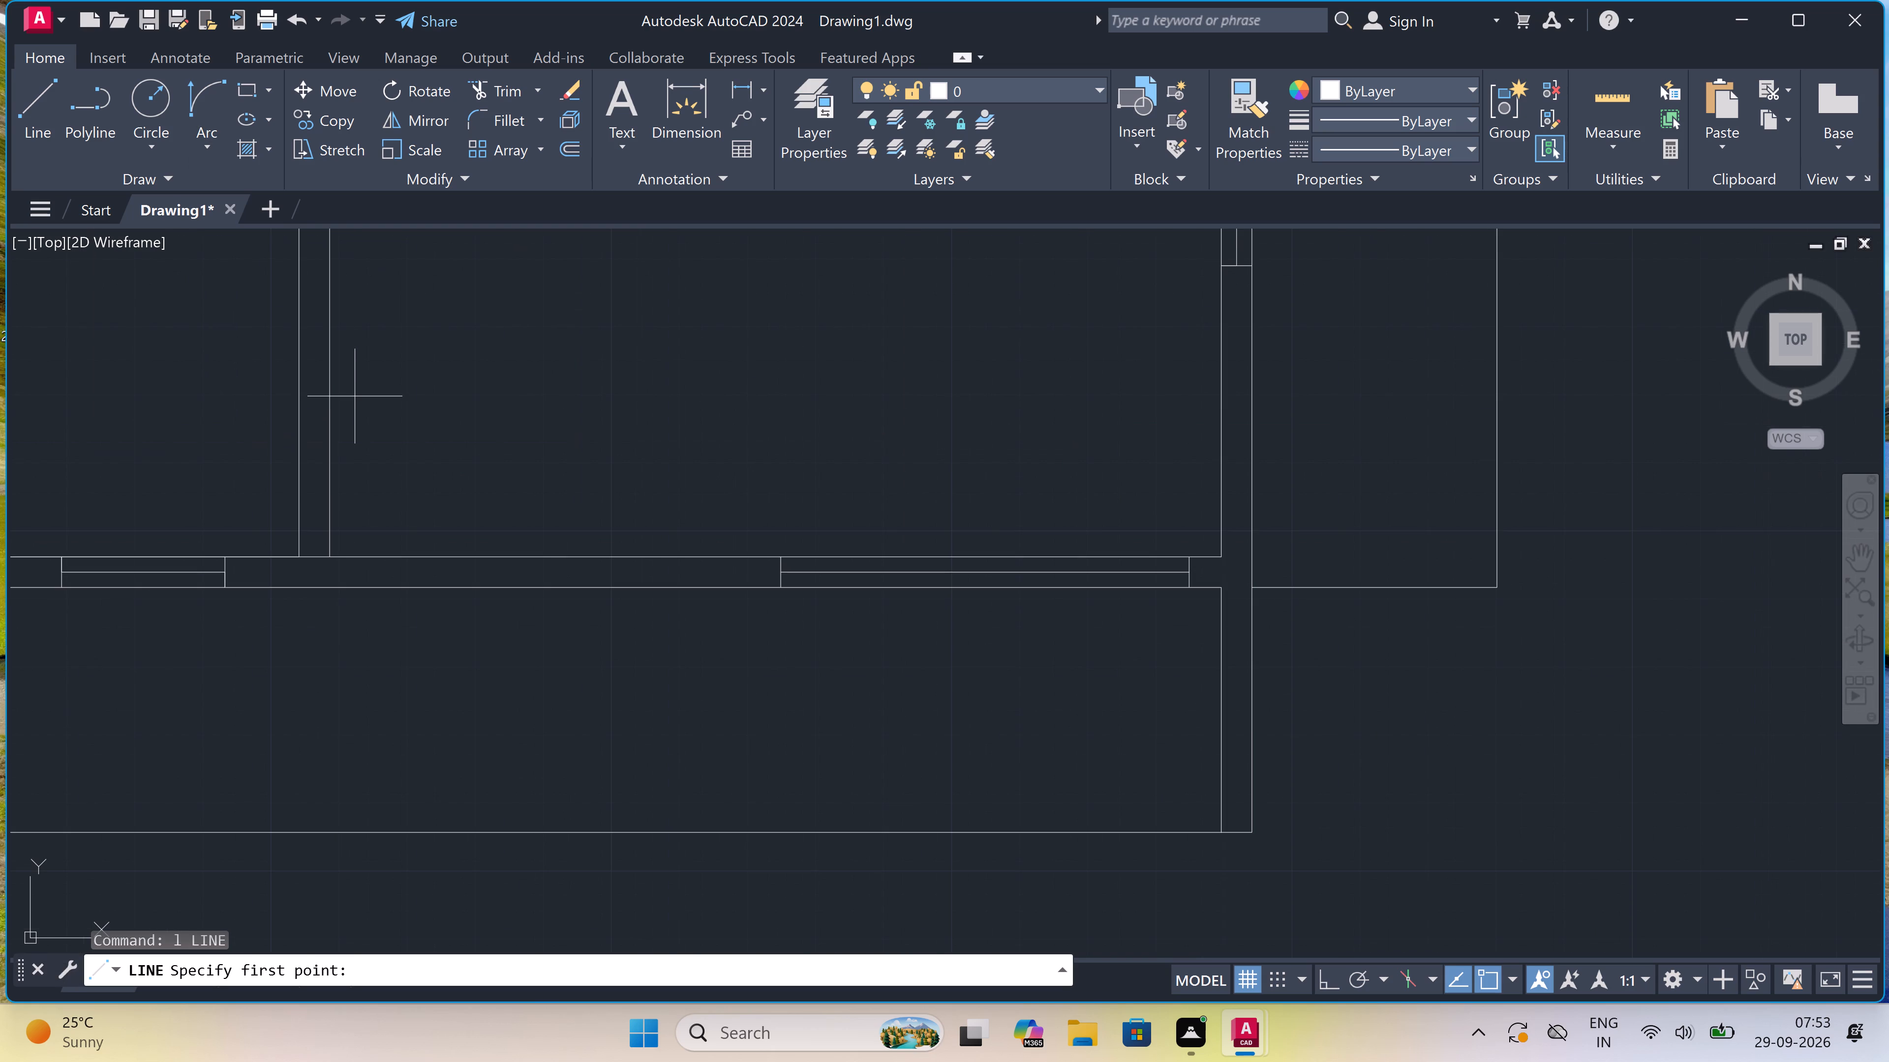
pyautogui.scroll(1, 351, 462)
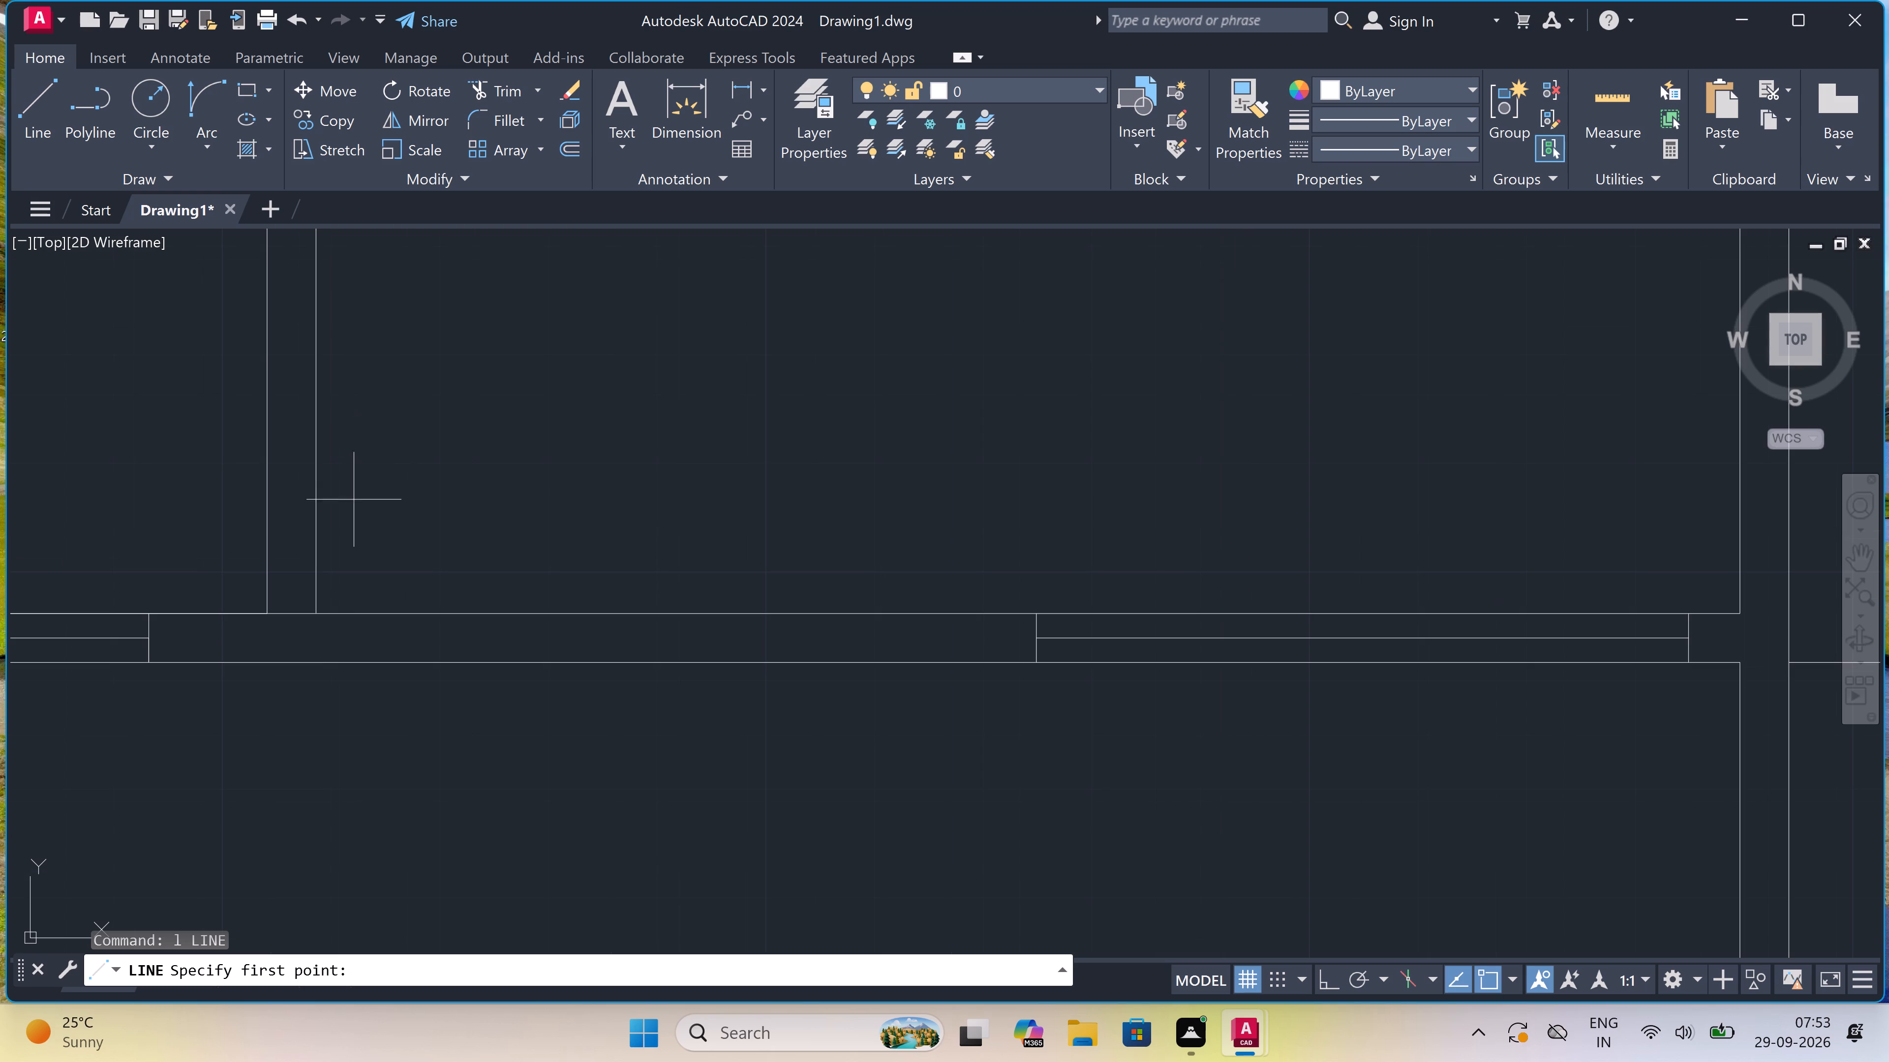
pyautogui.click(368, 612)
pyautogui.click(369, 655)
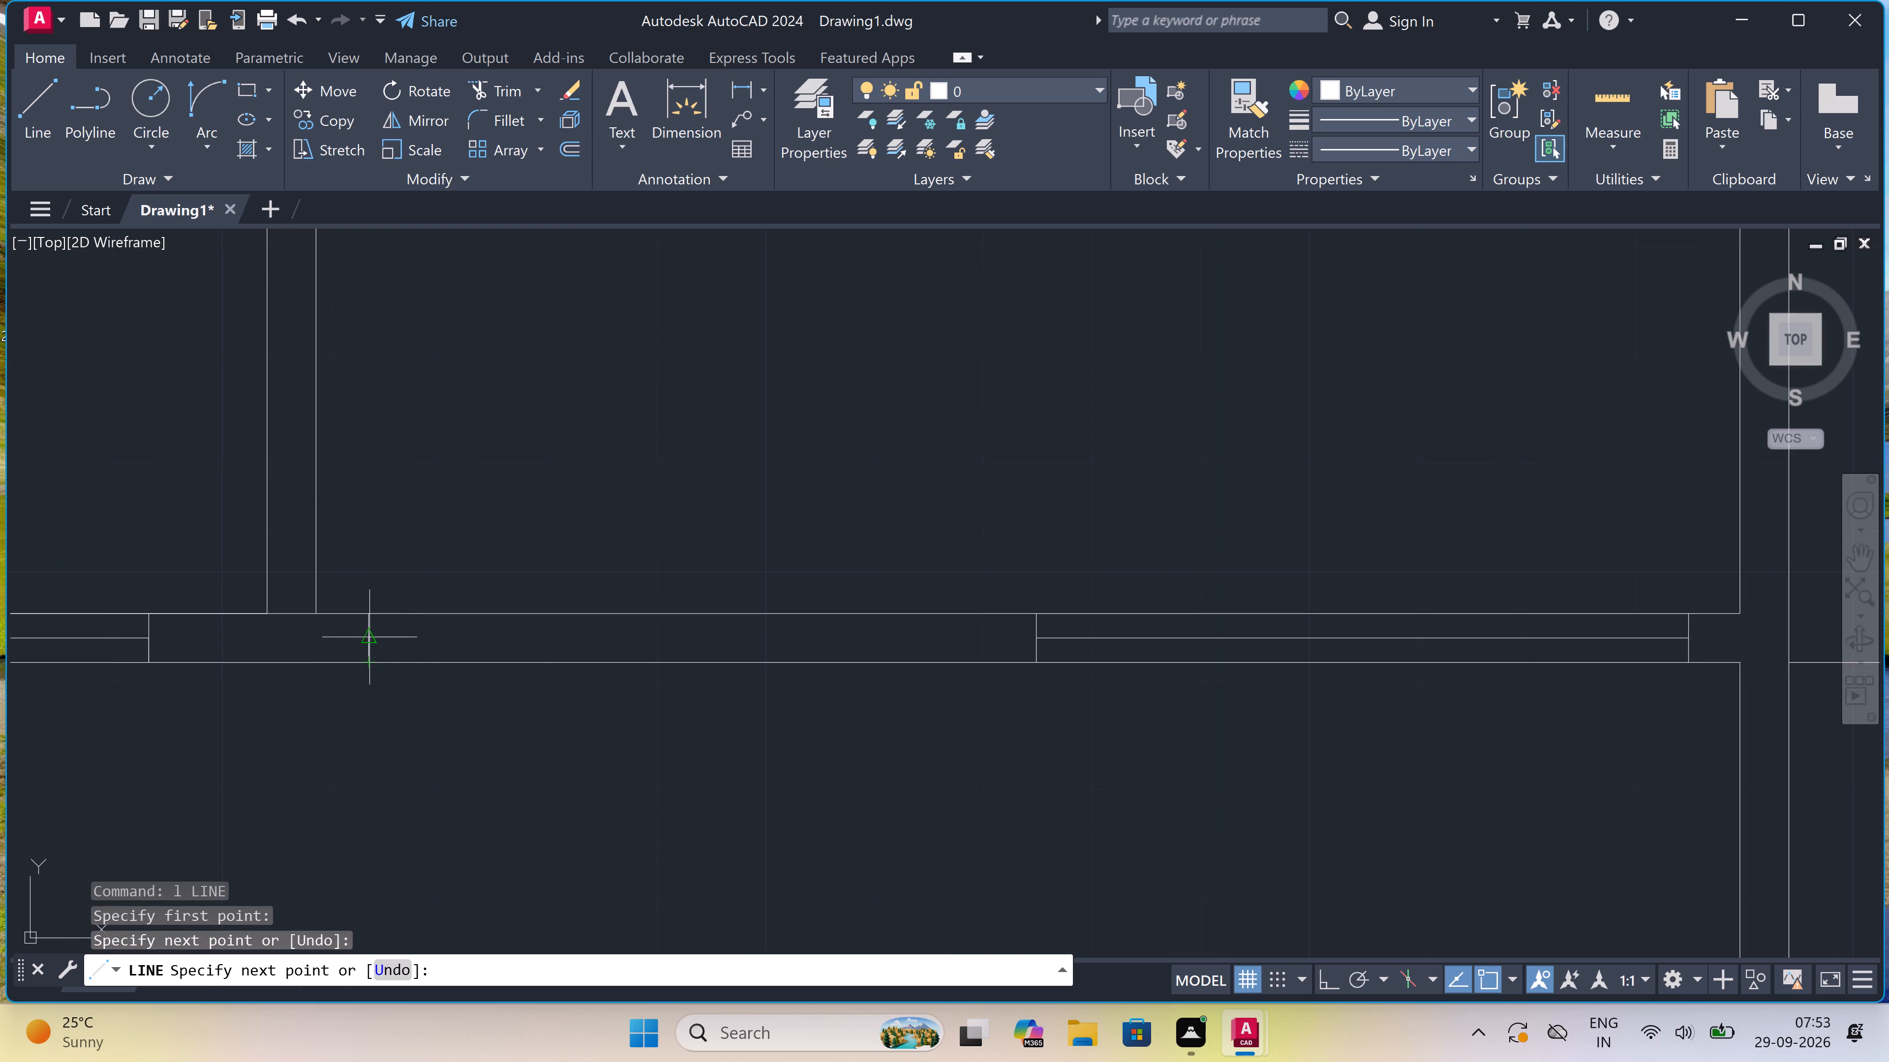
pyautogui.click(369, 632)
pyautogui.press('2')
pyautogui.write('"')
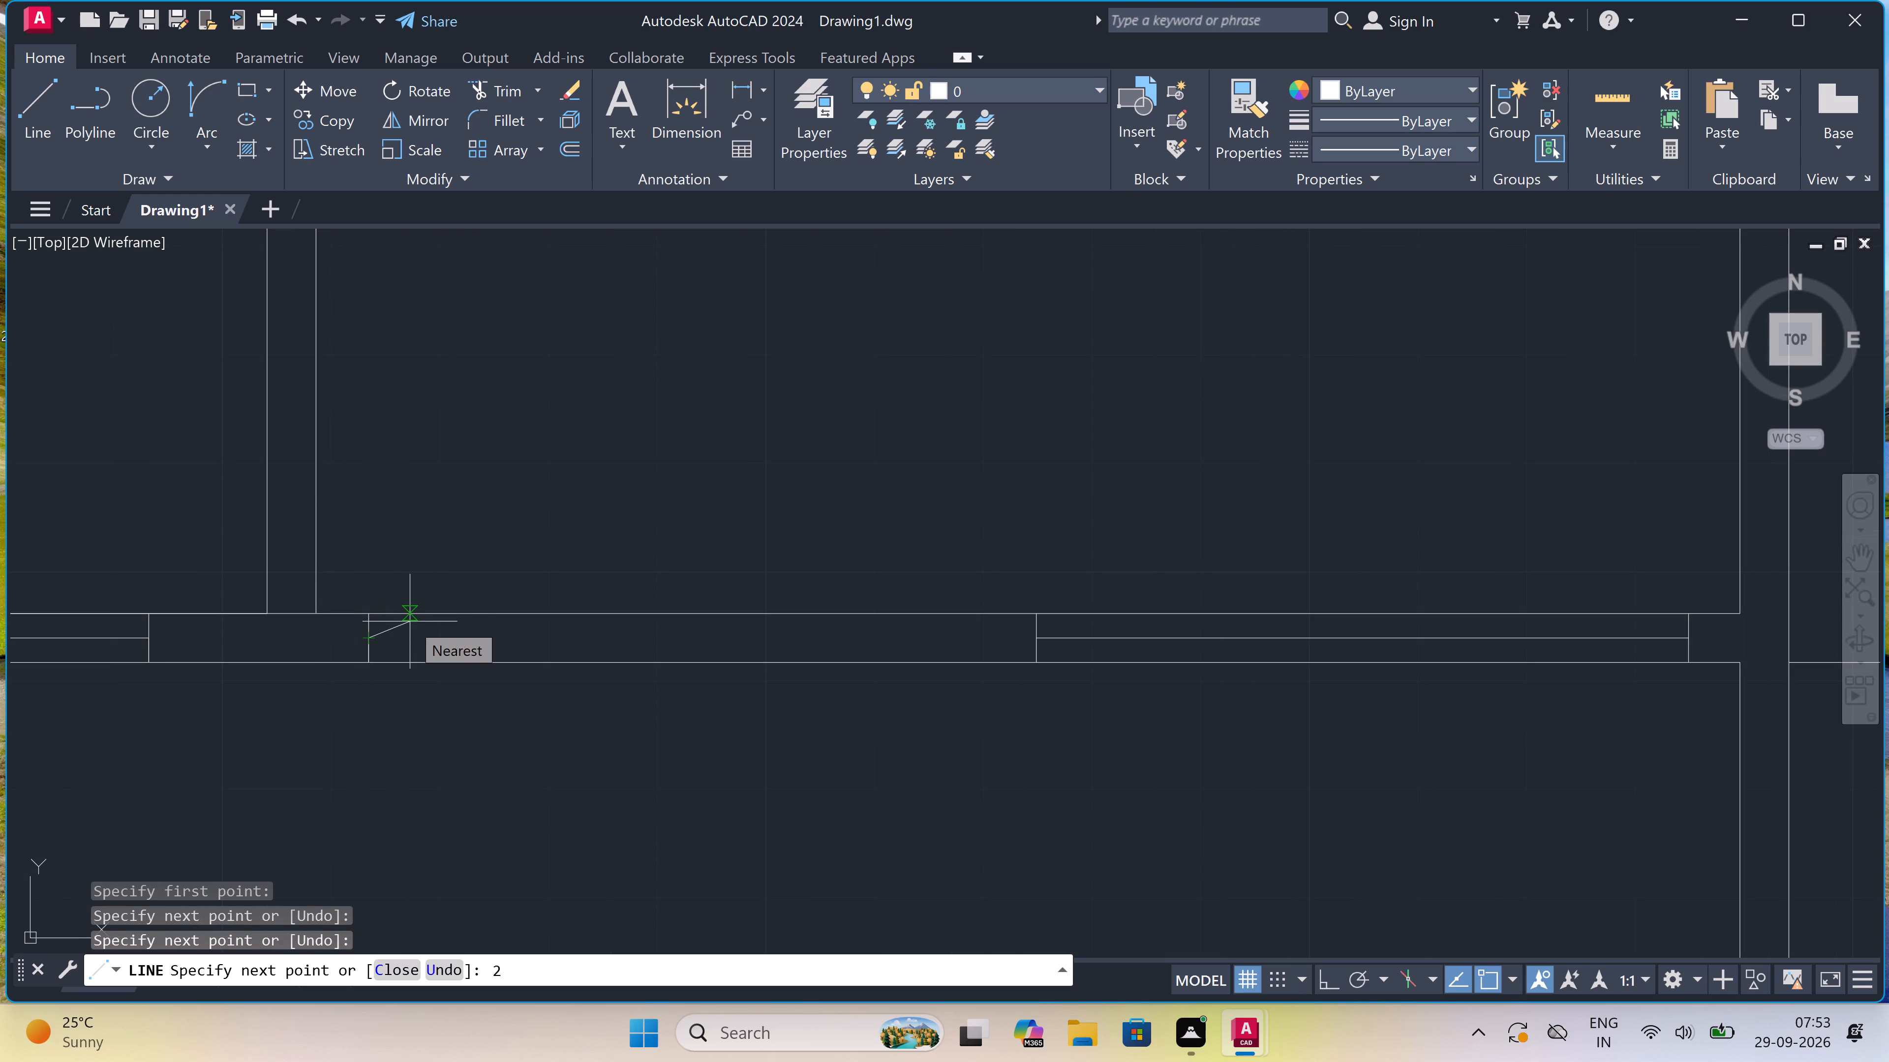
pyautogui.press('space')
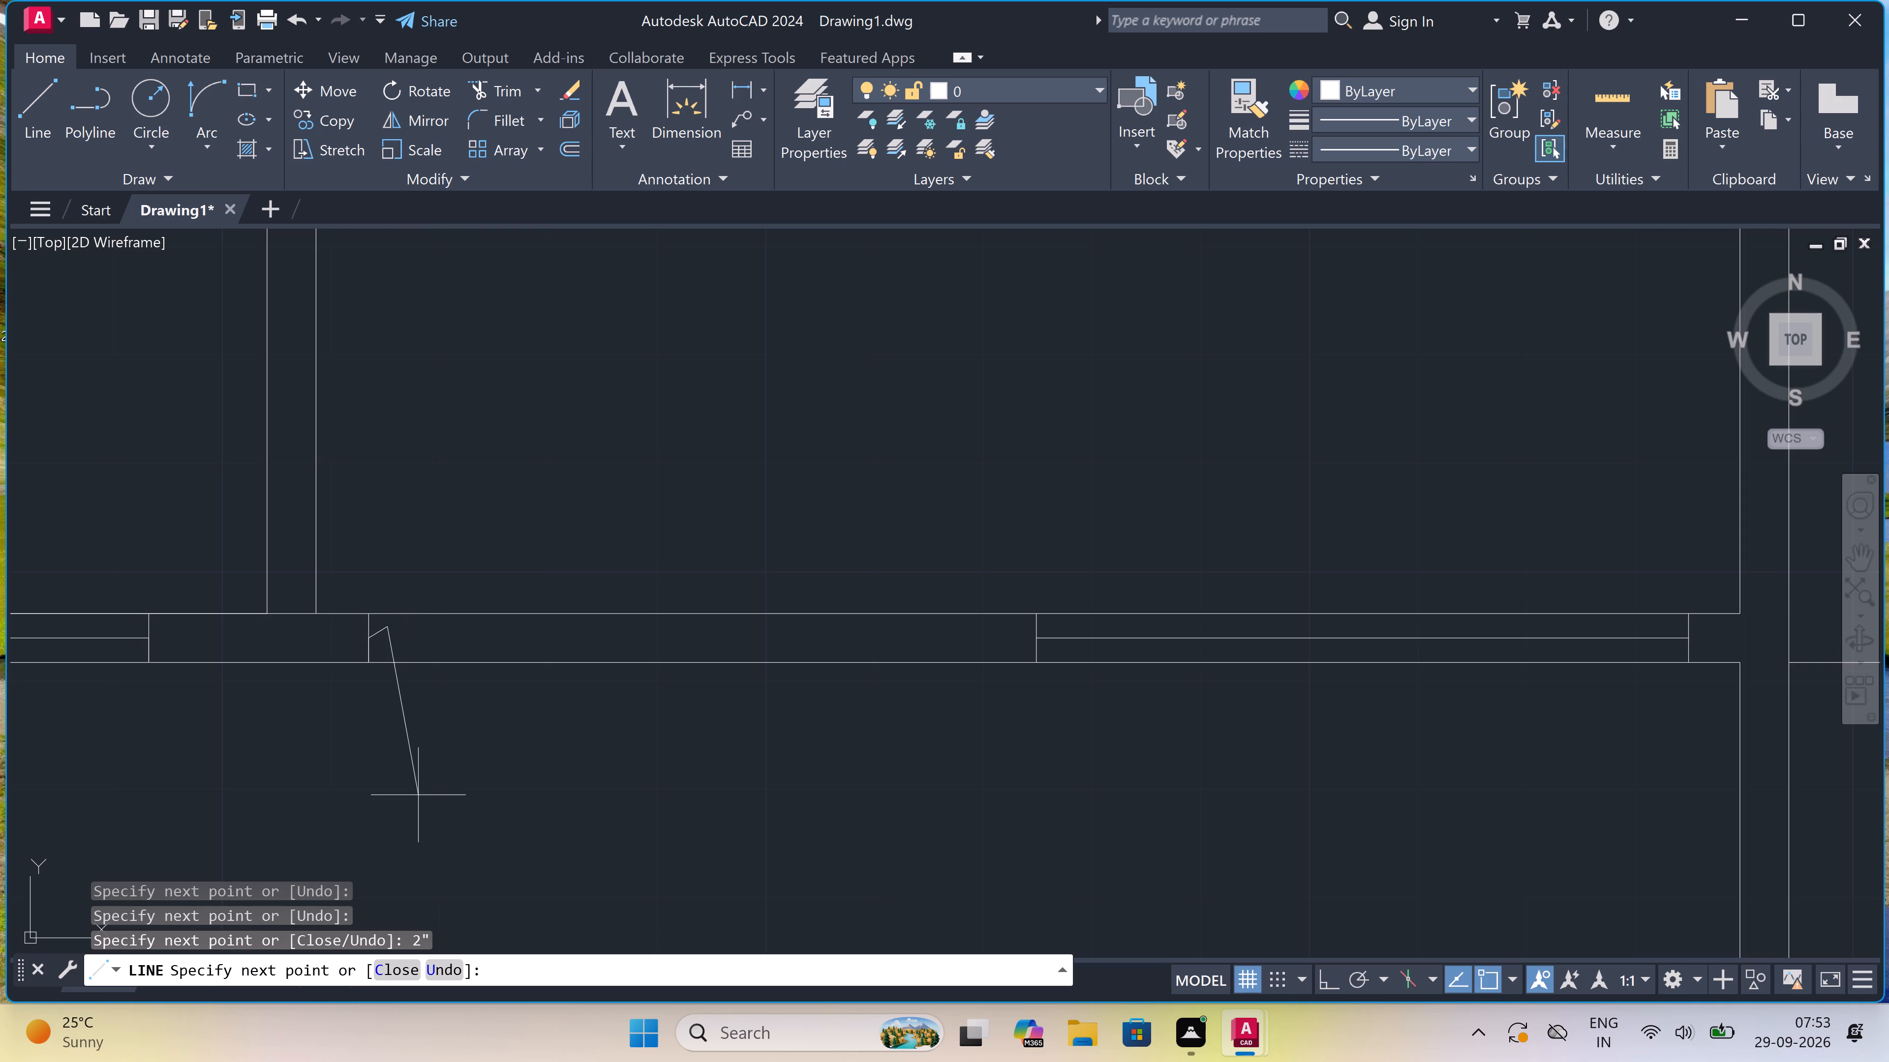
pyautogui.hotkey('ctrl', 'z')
# With Ortho on, continue from the jamb's midpoint with a 2" stop into the opening and a 3' door leaf pointing outward.
pyautogui.press('F8')
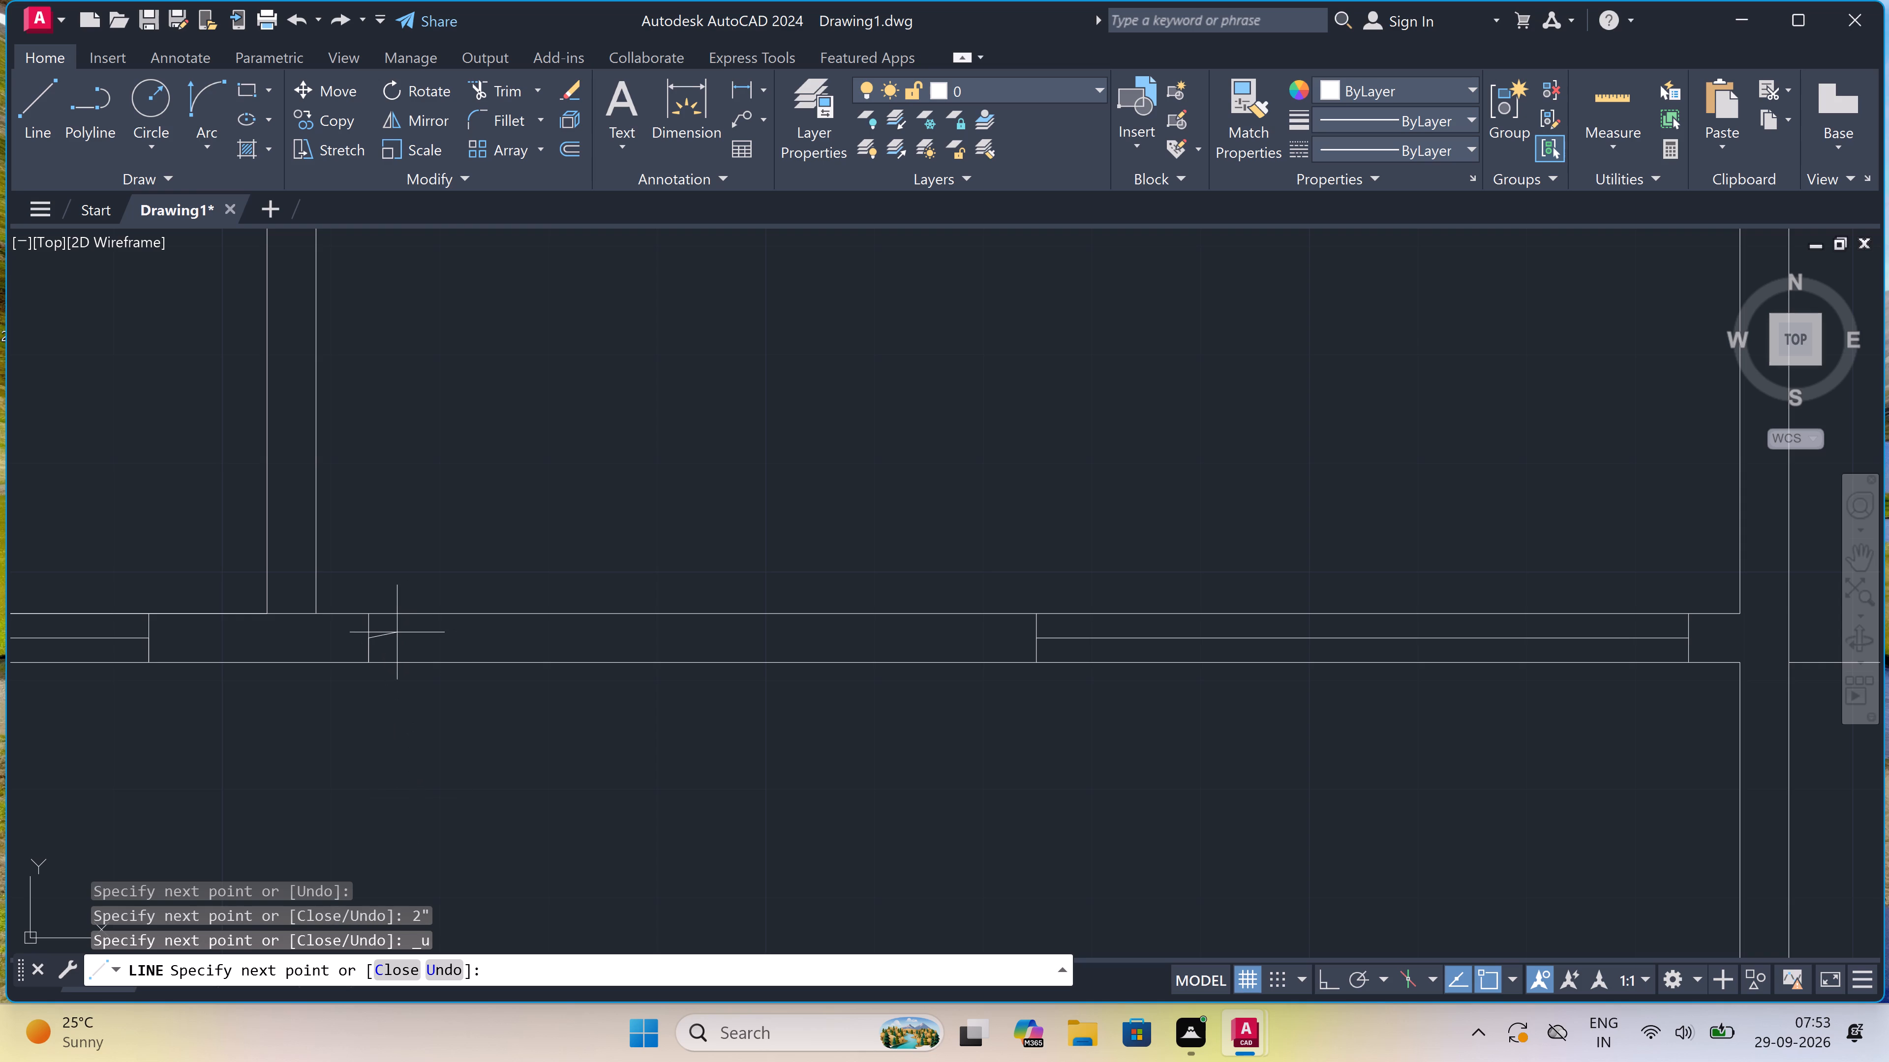
pyautogui.write('2"')
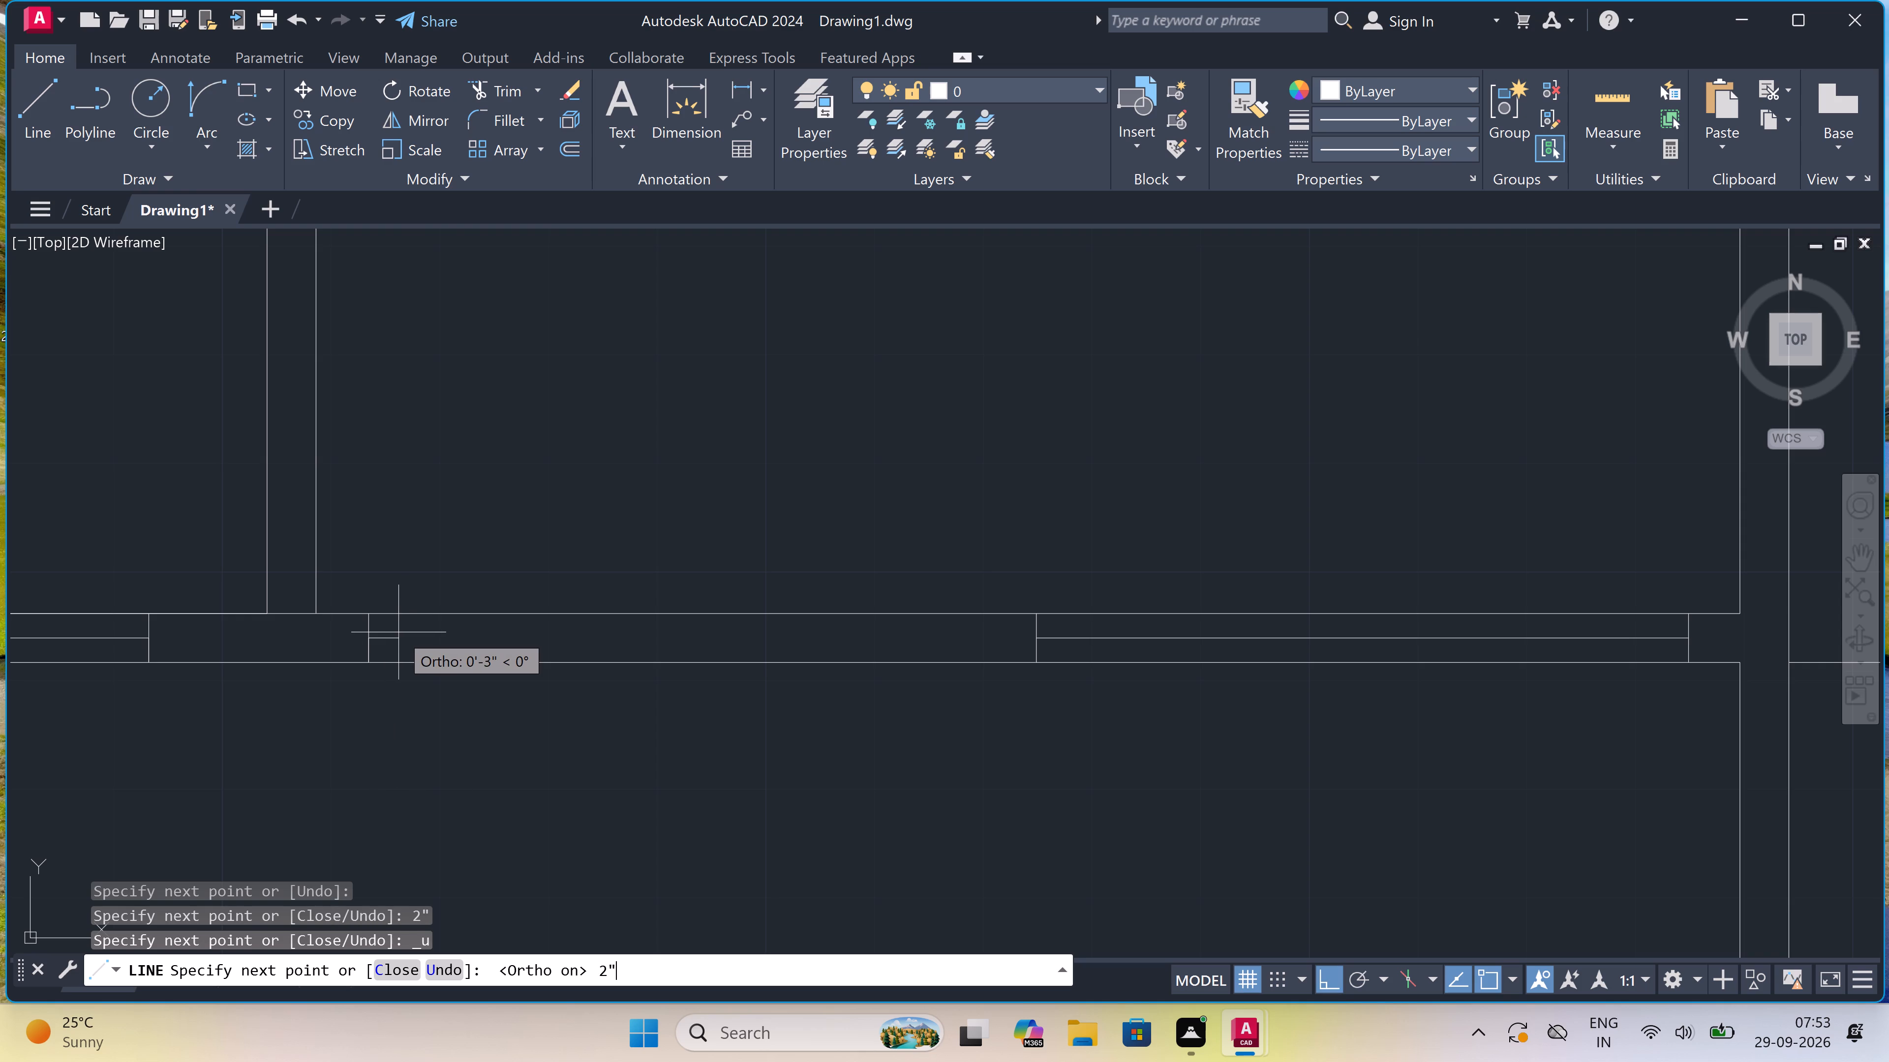
pyautogui.press('space')
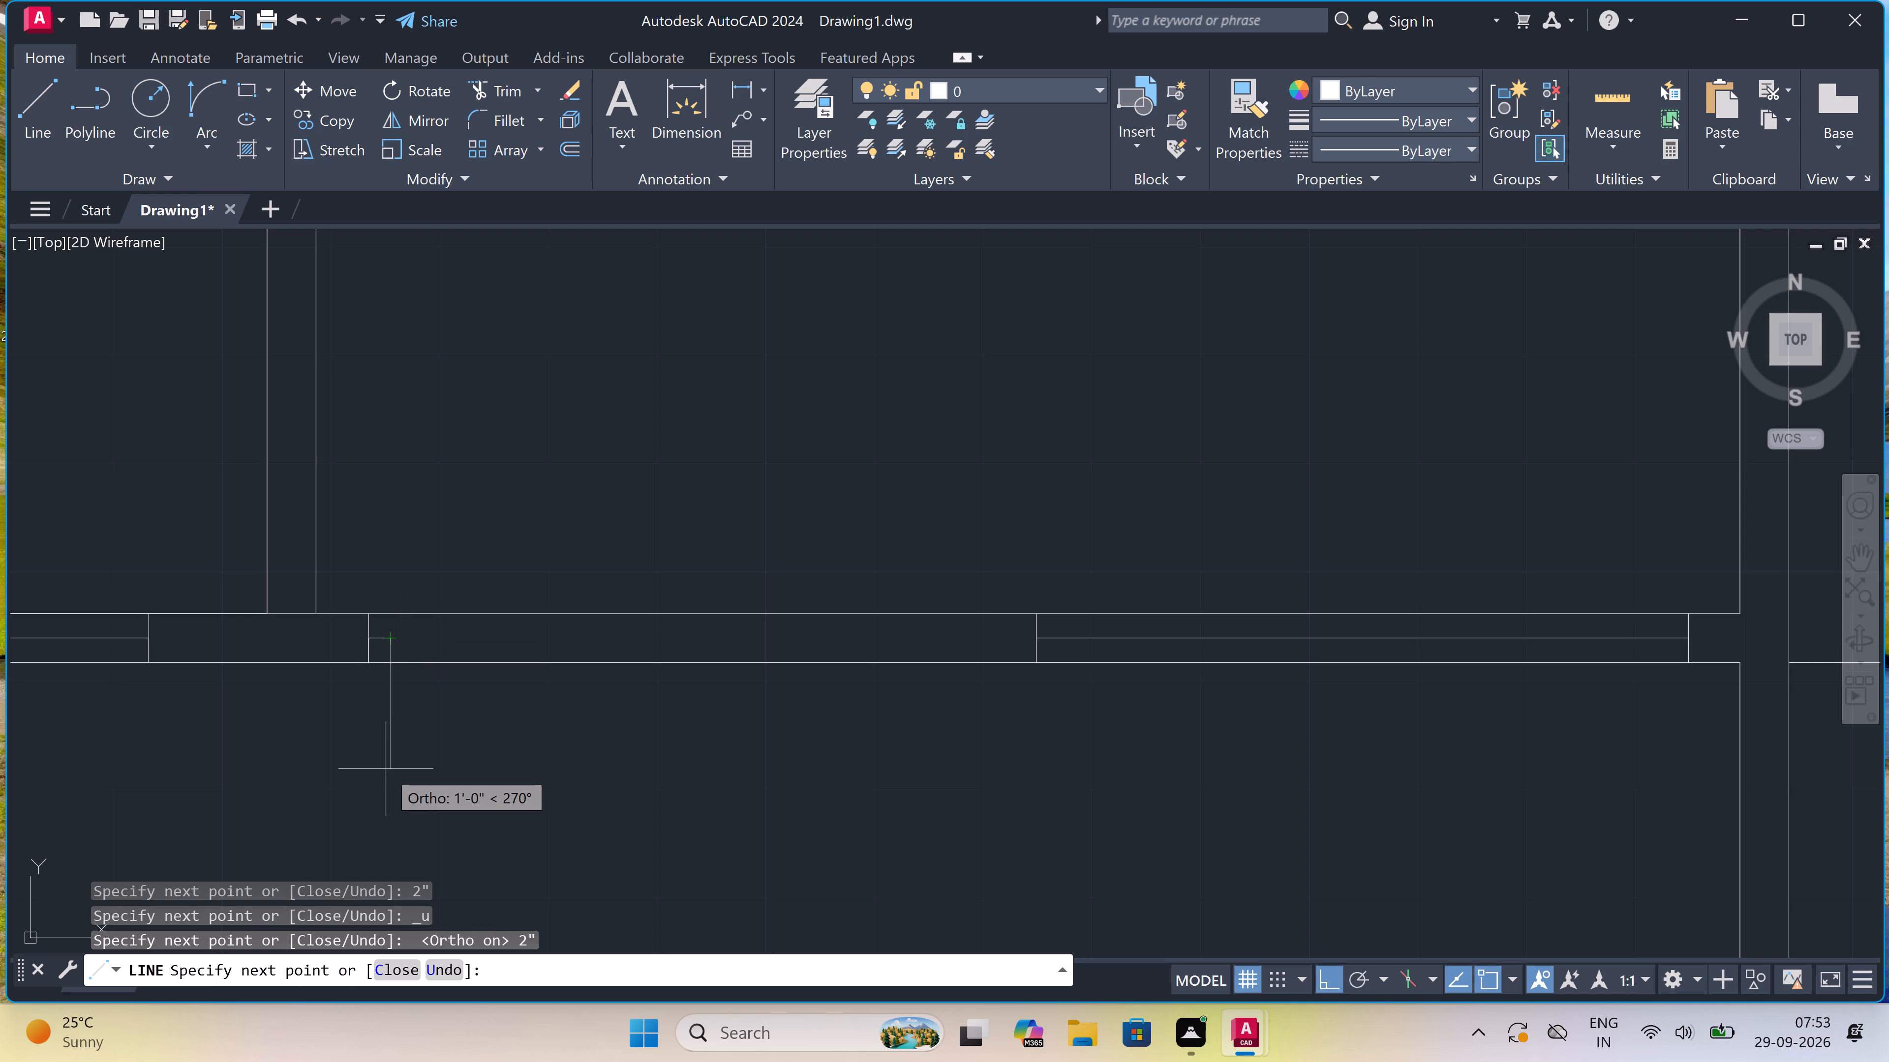
pyautogui.write("3'")
pyautogui.press('space')
pyautogui.press('Escape')
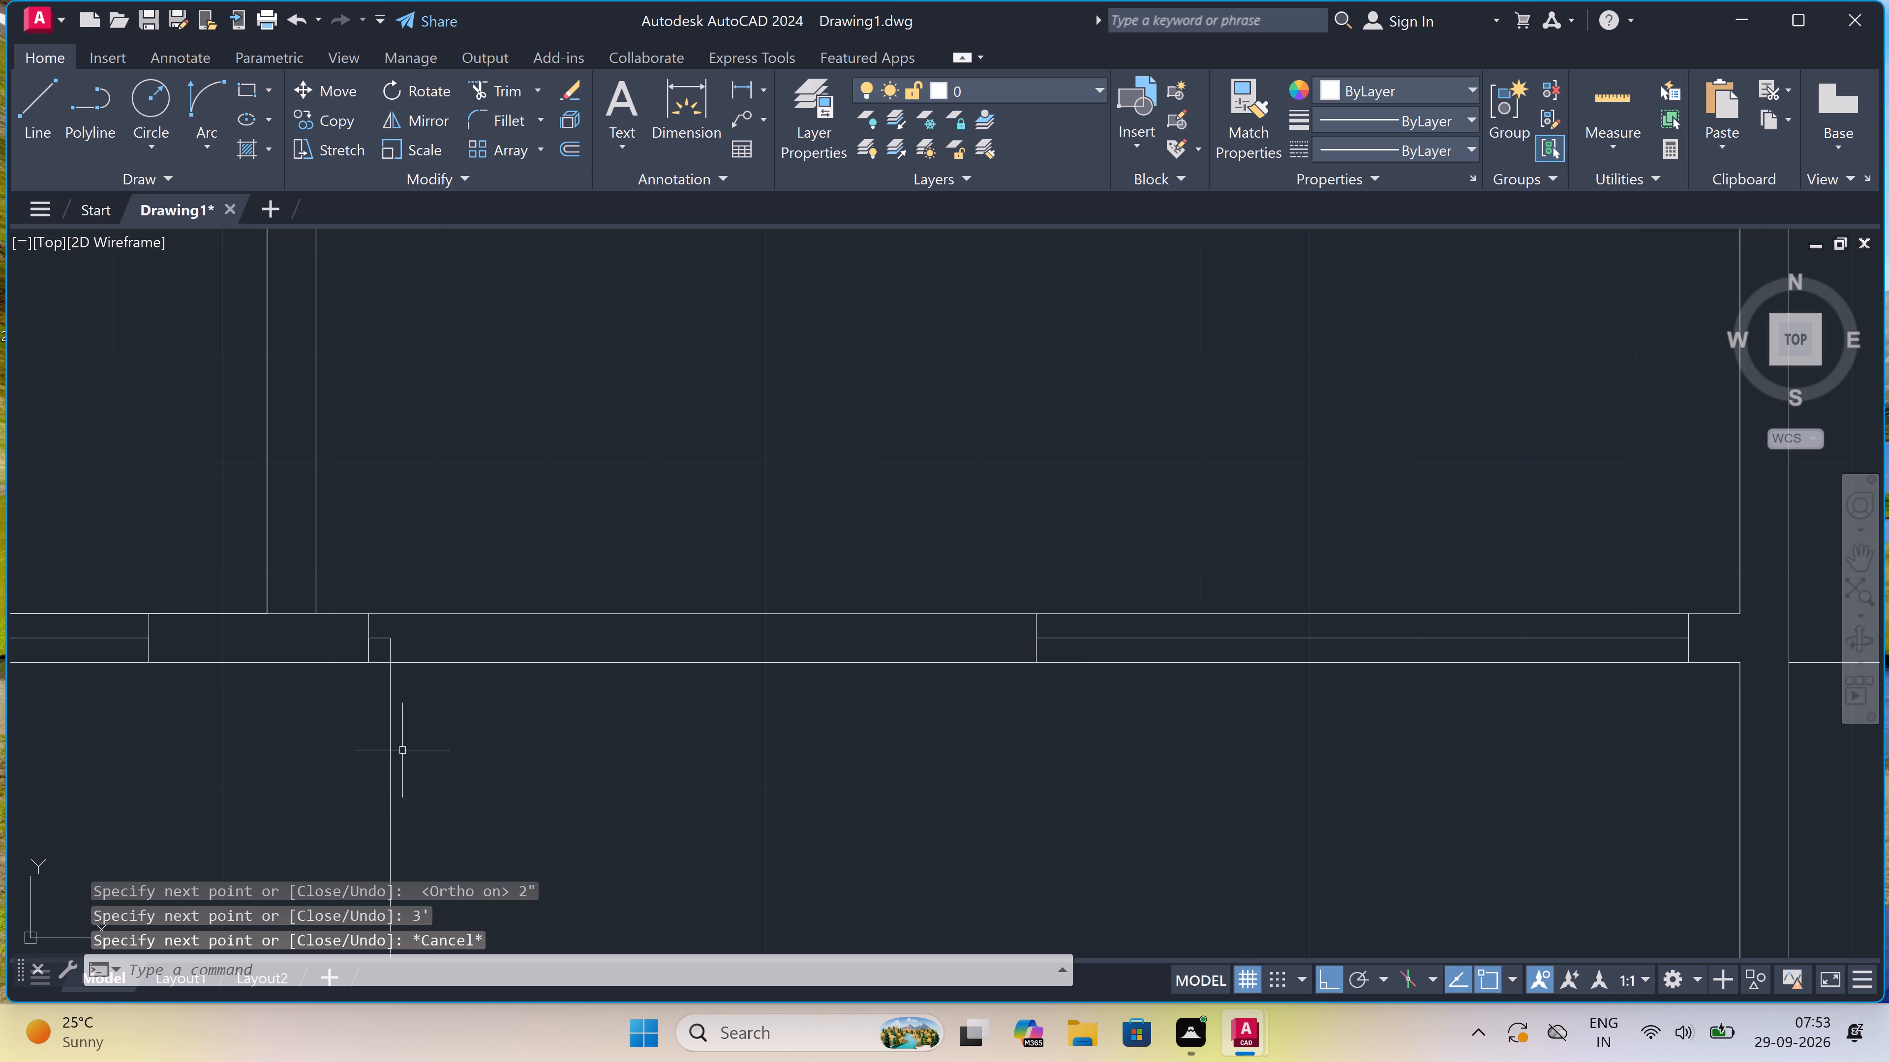
# Draw the opposite door jamb across the corner room's bottom wall, with a 2" stop from its midpoint pointing toward the door leaf.
pyautogui.scroll(-3, 484, 672)
pyautogui.scroll(3, 462, 737)
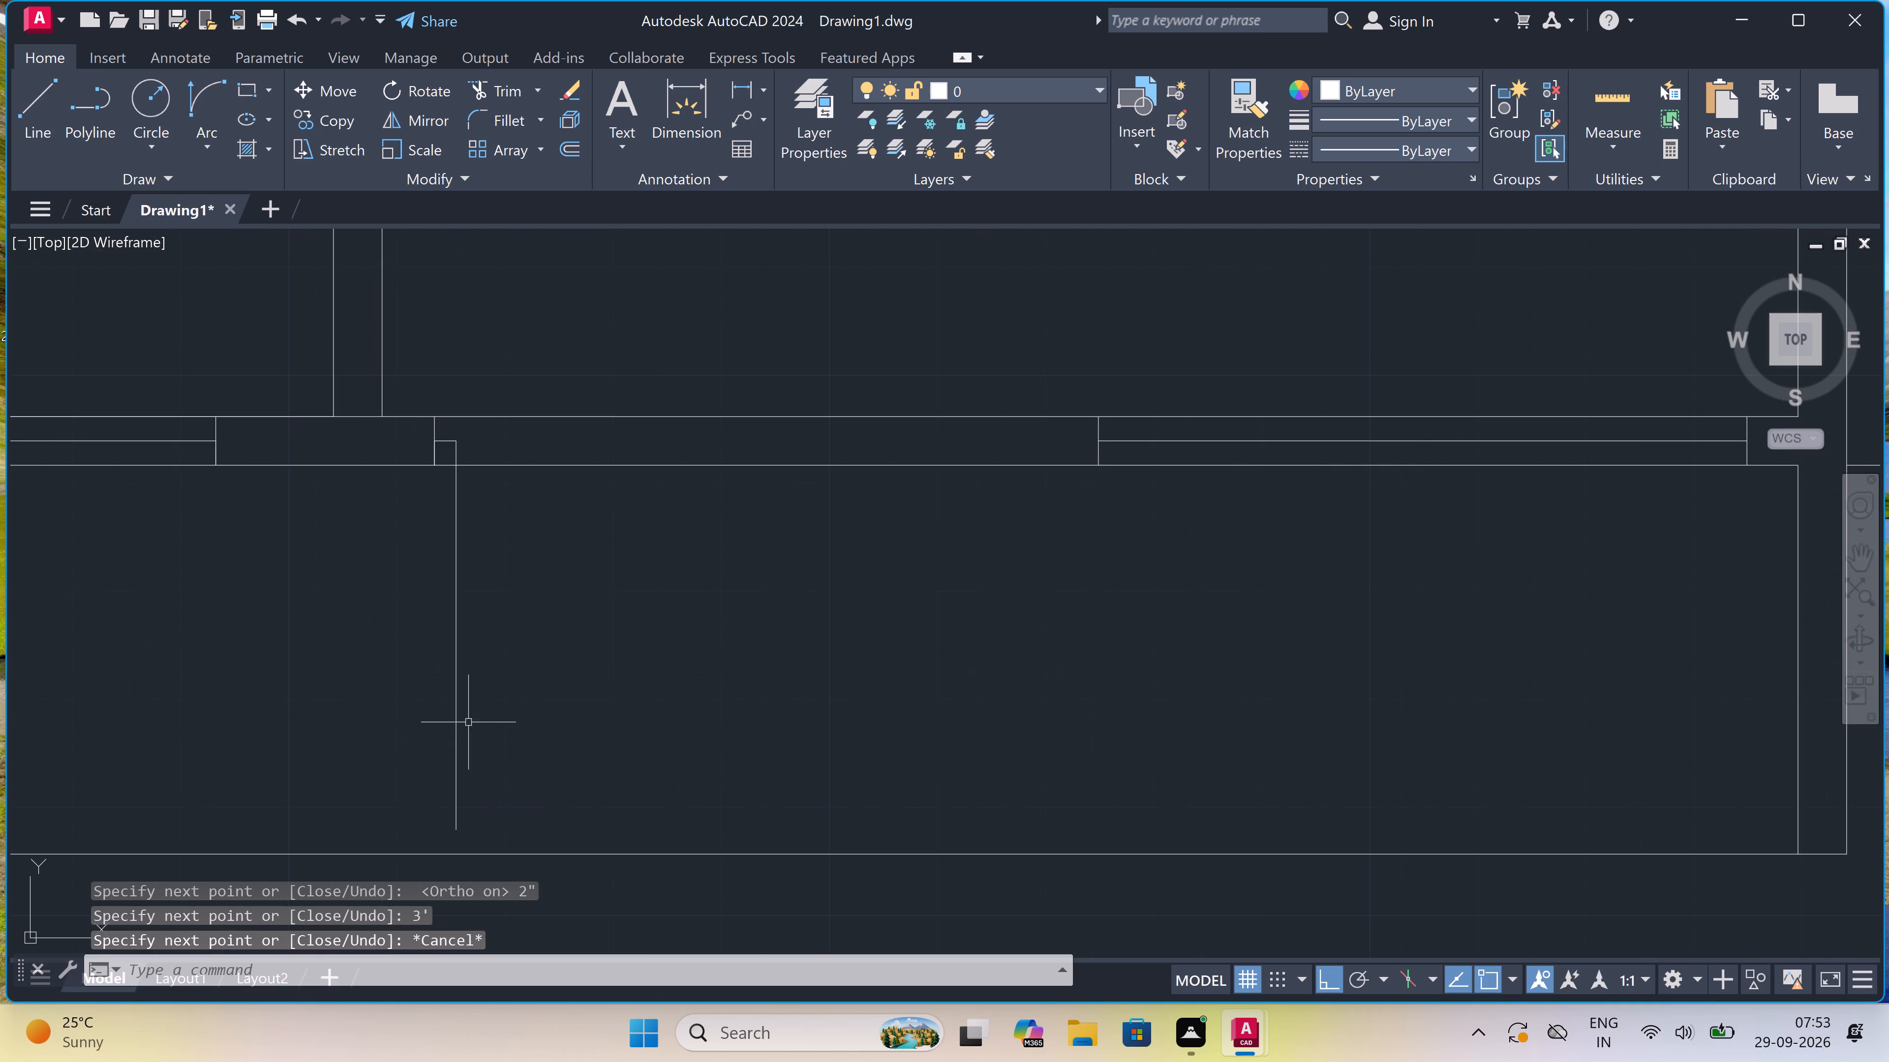
pyautogui.press('space')
pyautogui.moveTo(829, 417); pyautogui.dragTo(831, 423)
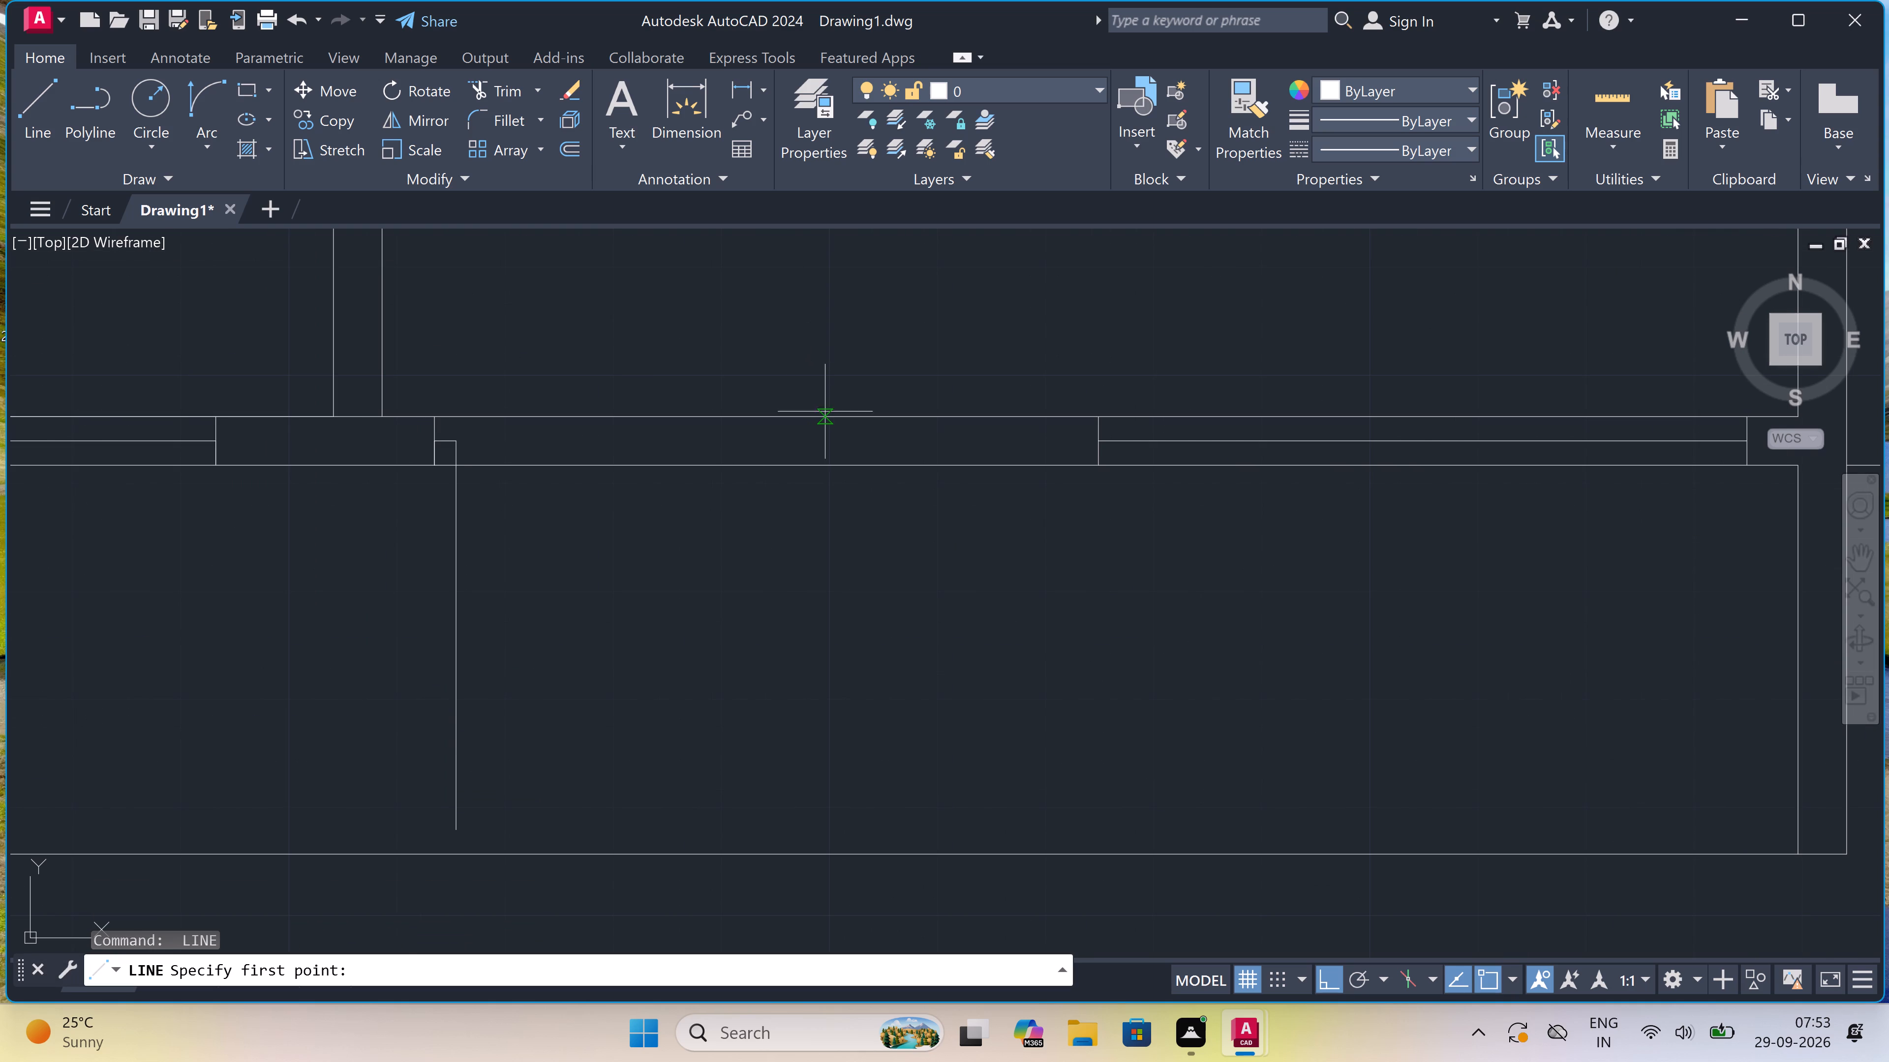
pyautogui.moveTo(831, 423); pyautogui.dragTo(829, 443)
pyautogui.click(826, 463)
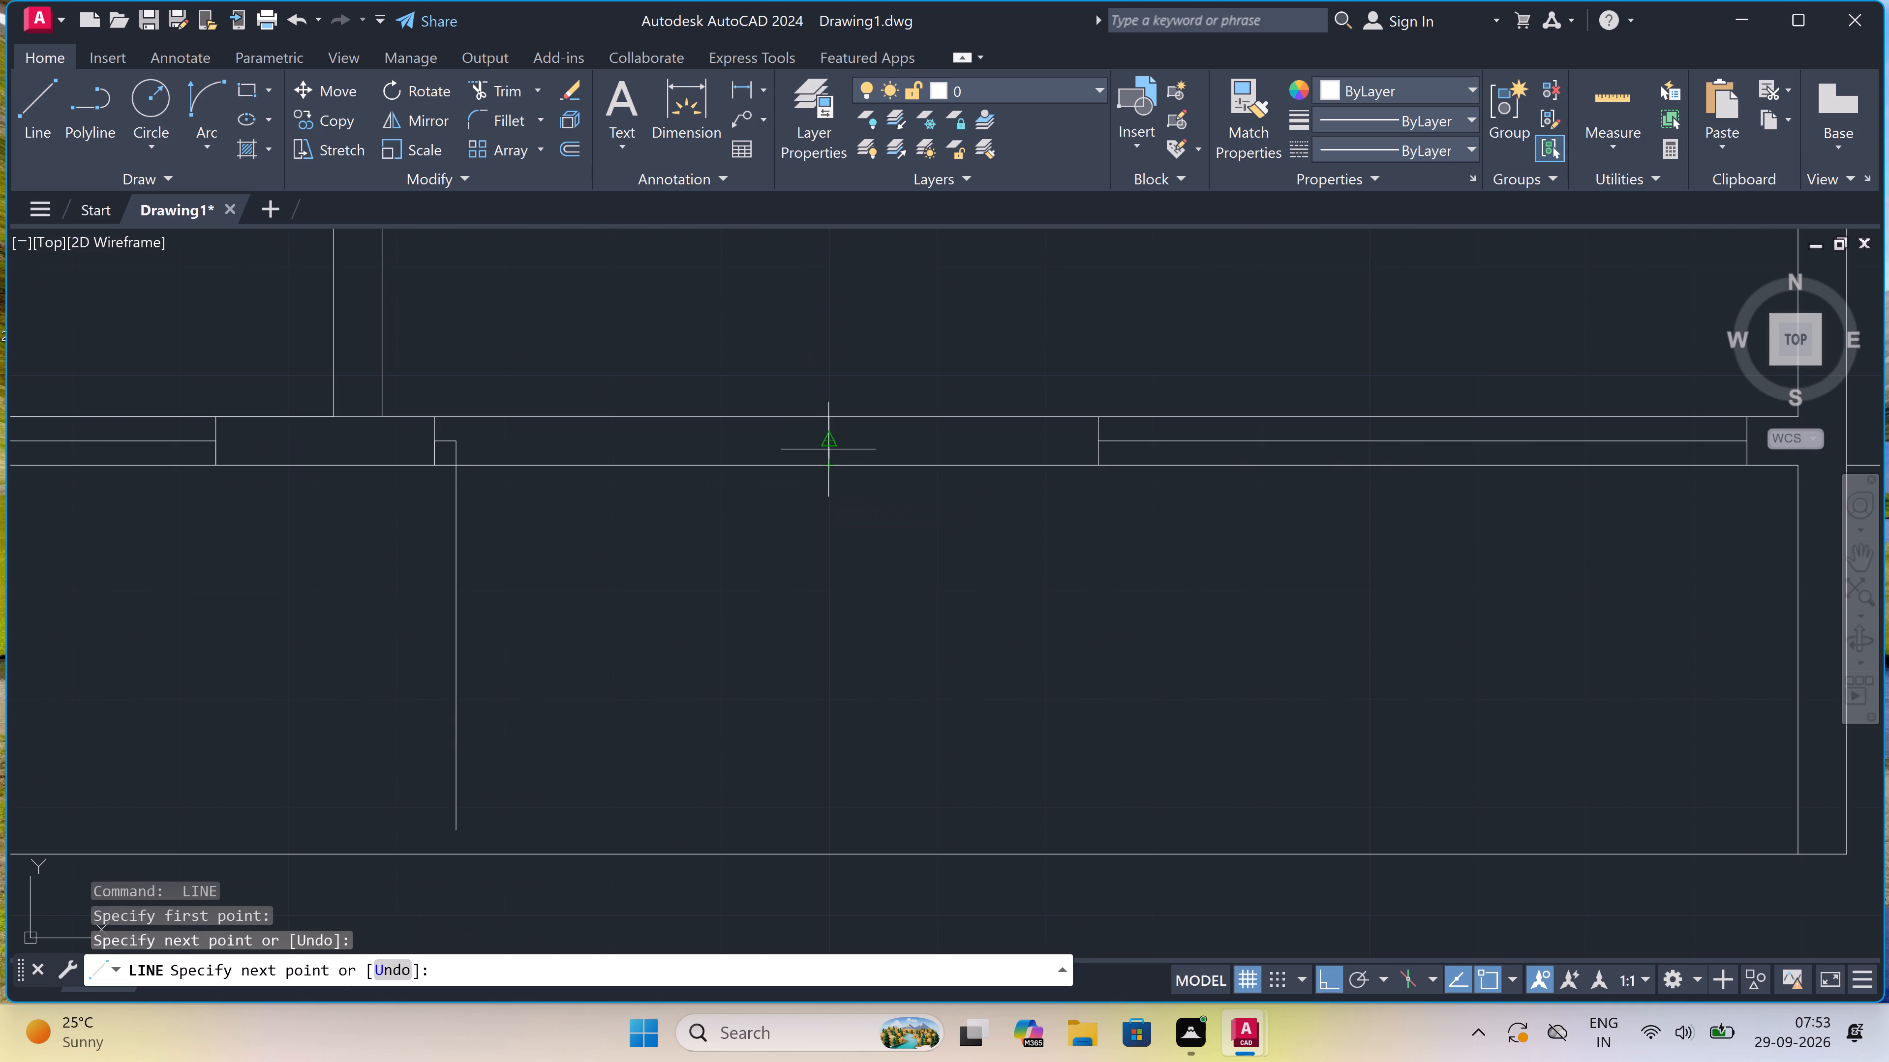
pyautogui.doubleClick(824, 447)
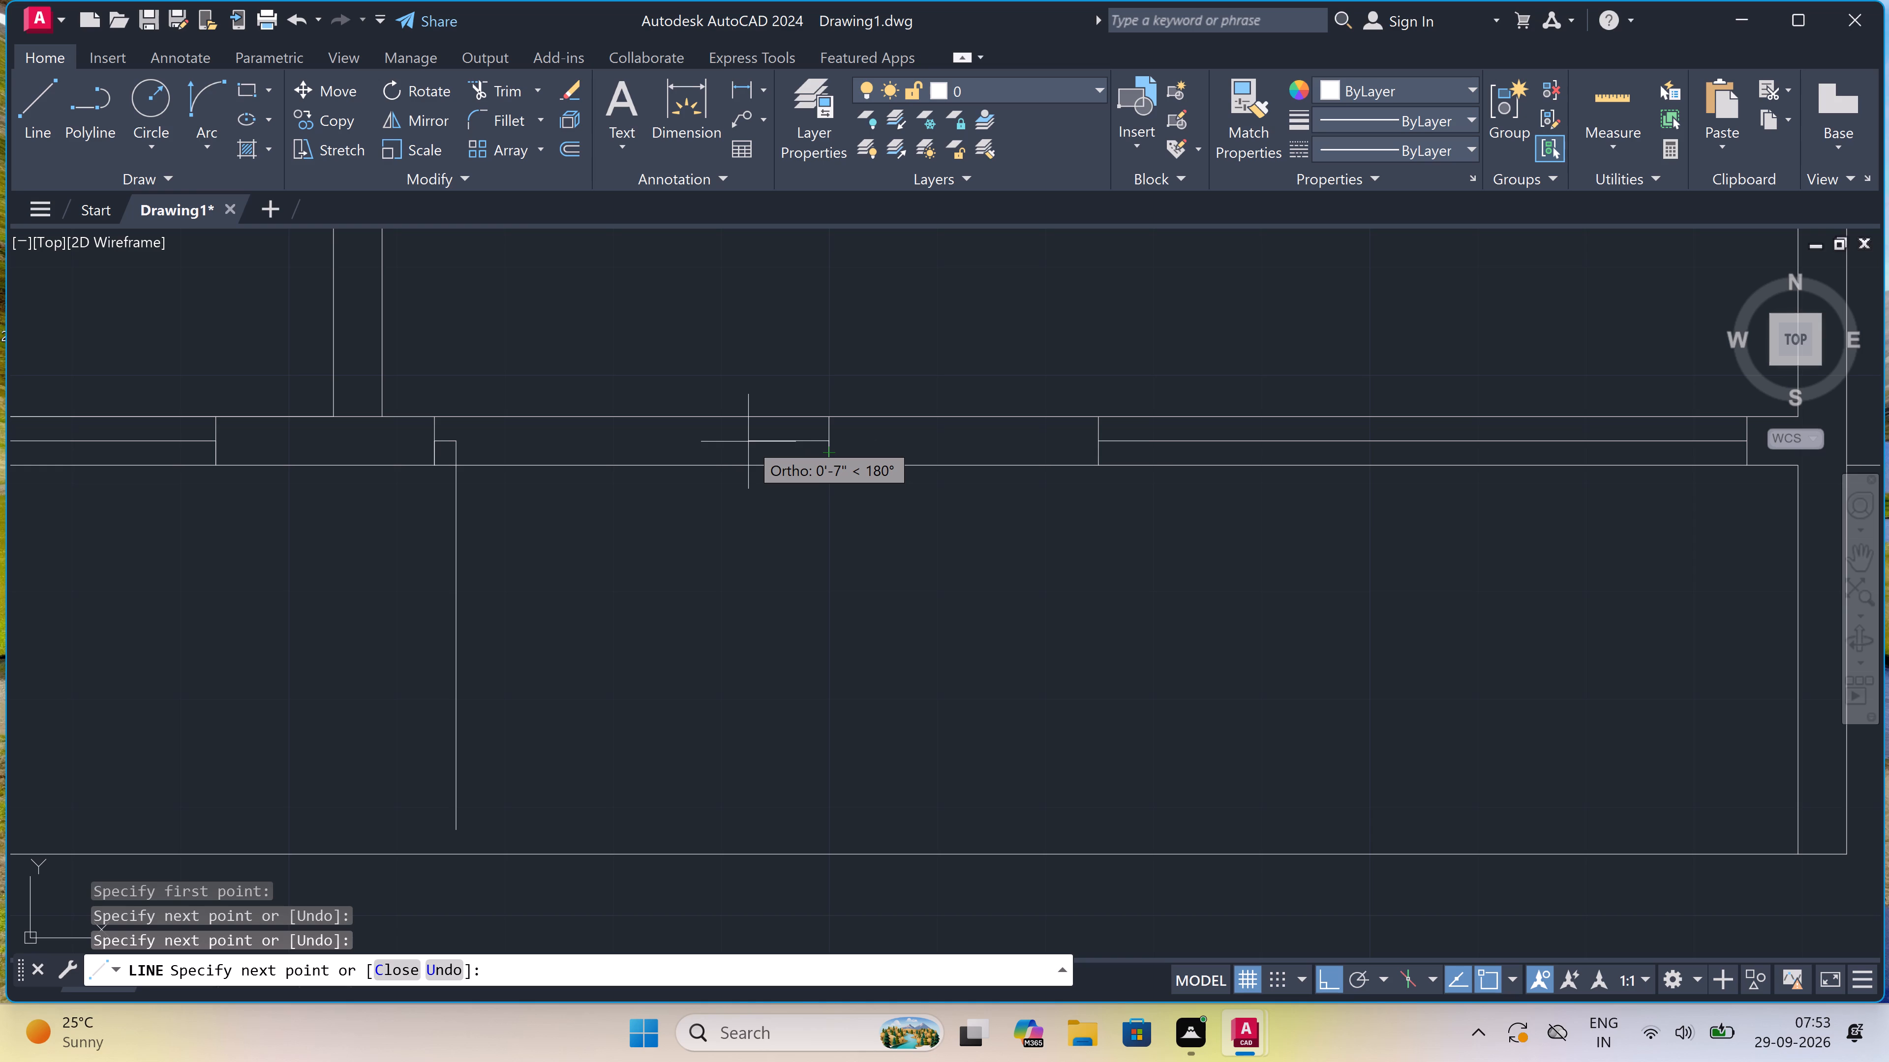
pyautogui.write('2"')
pyautogui.press('space')
pyautogui.press('Escape')
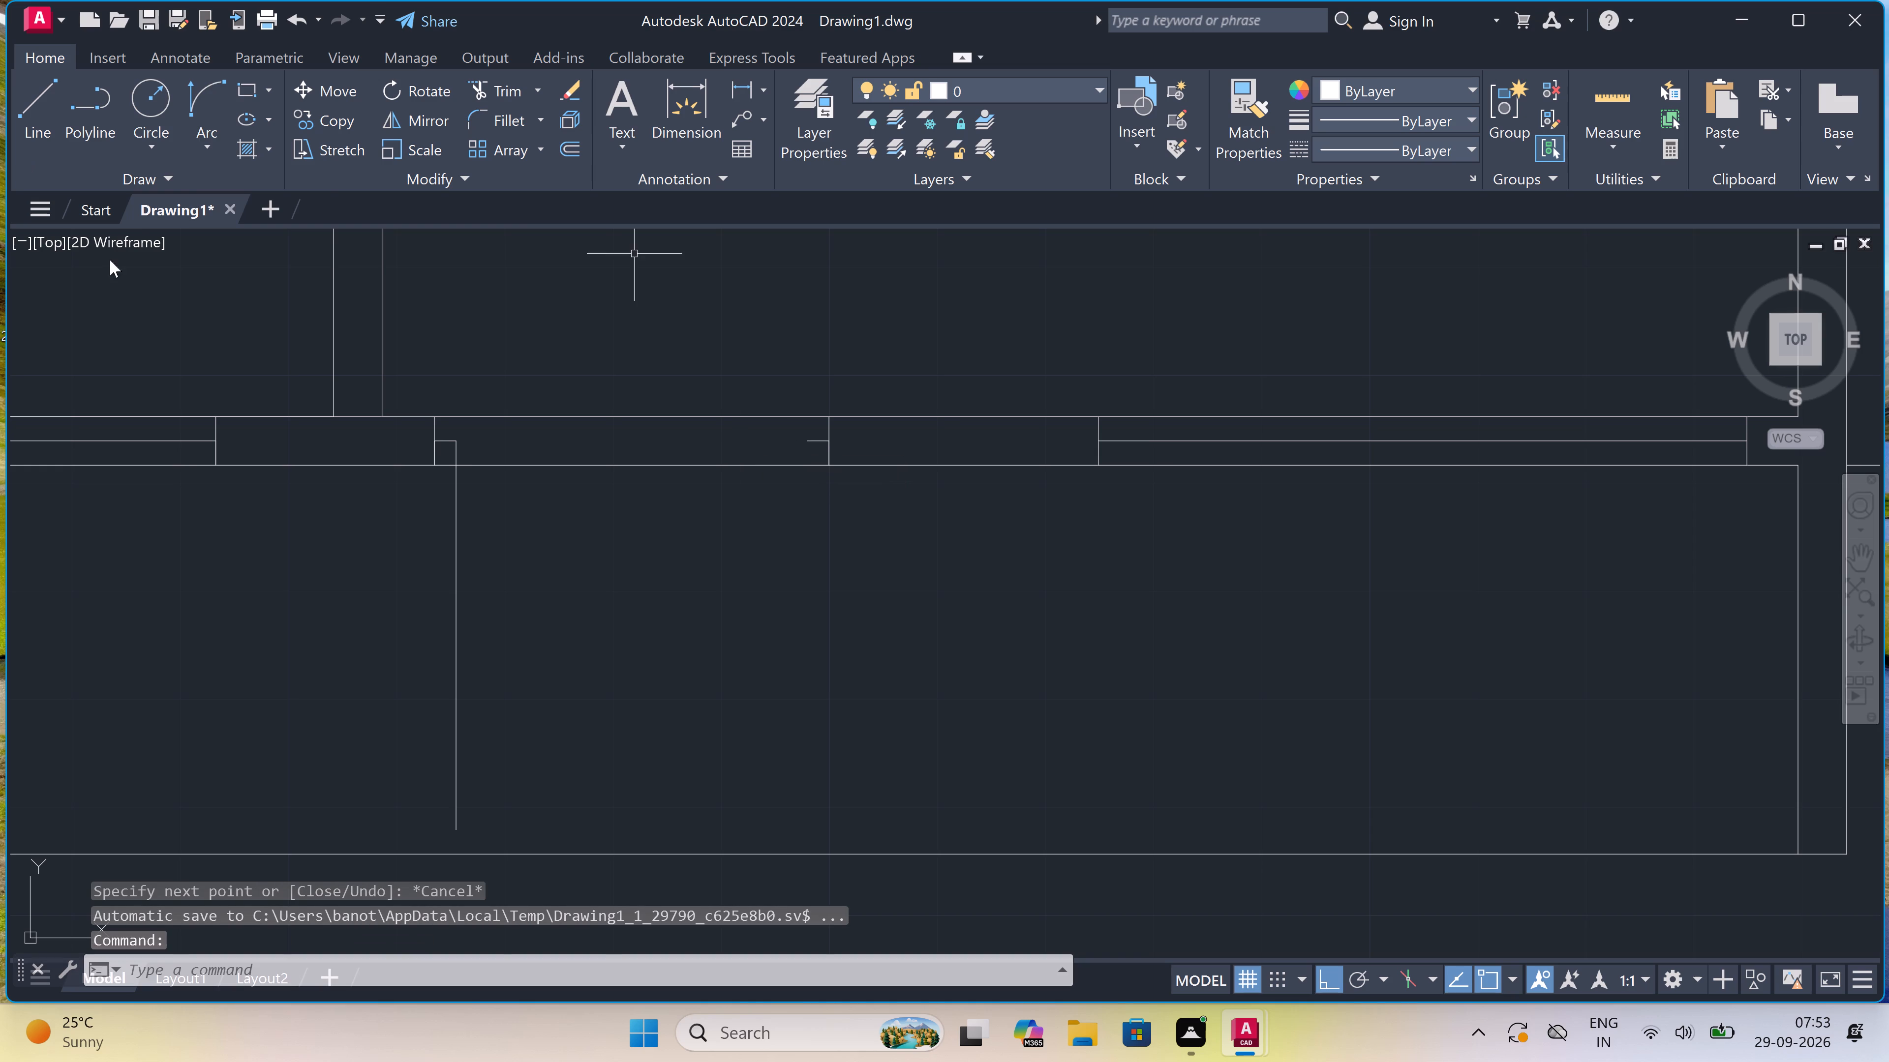
# Draw the corner room door's swing arc from the free end of the 3' leaf to the opposite 2" stop.
pyautogui.click(201, 84)
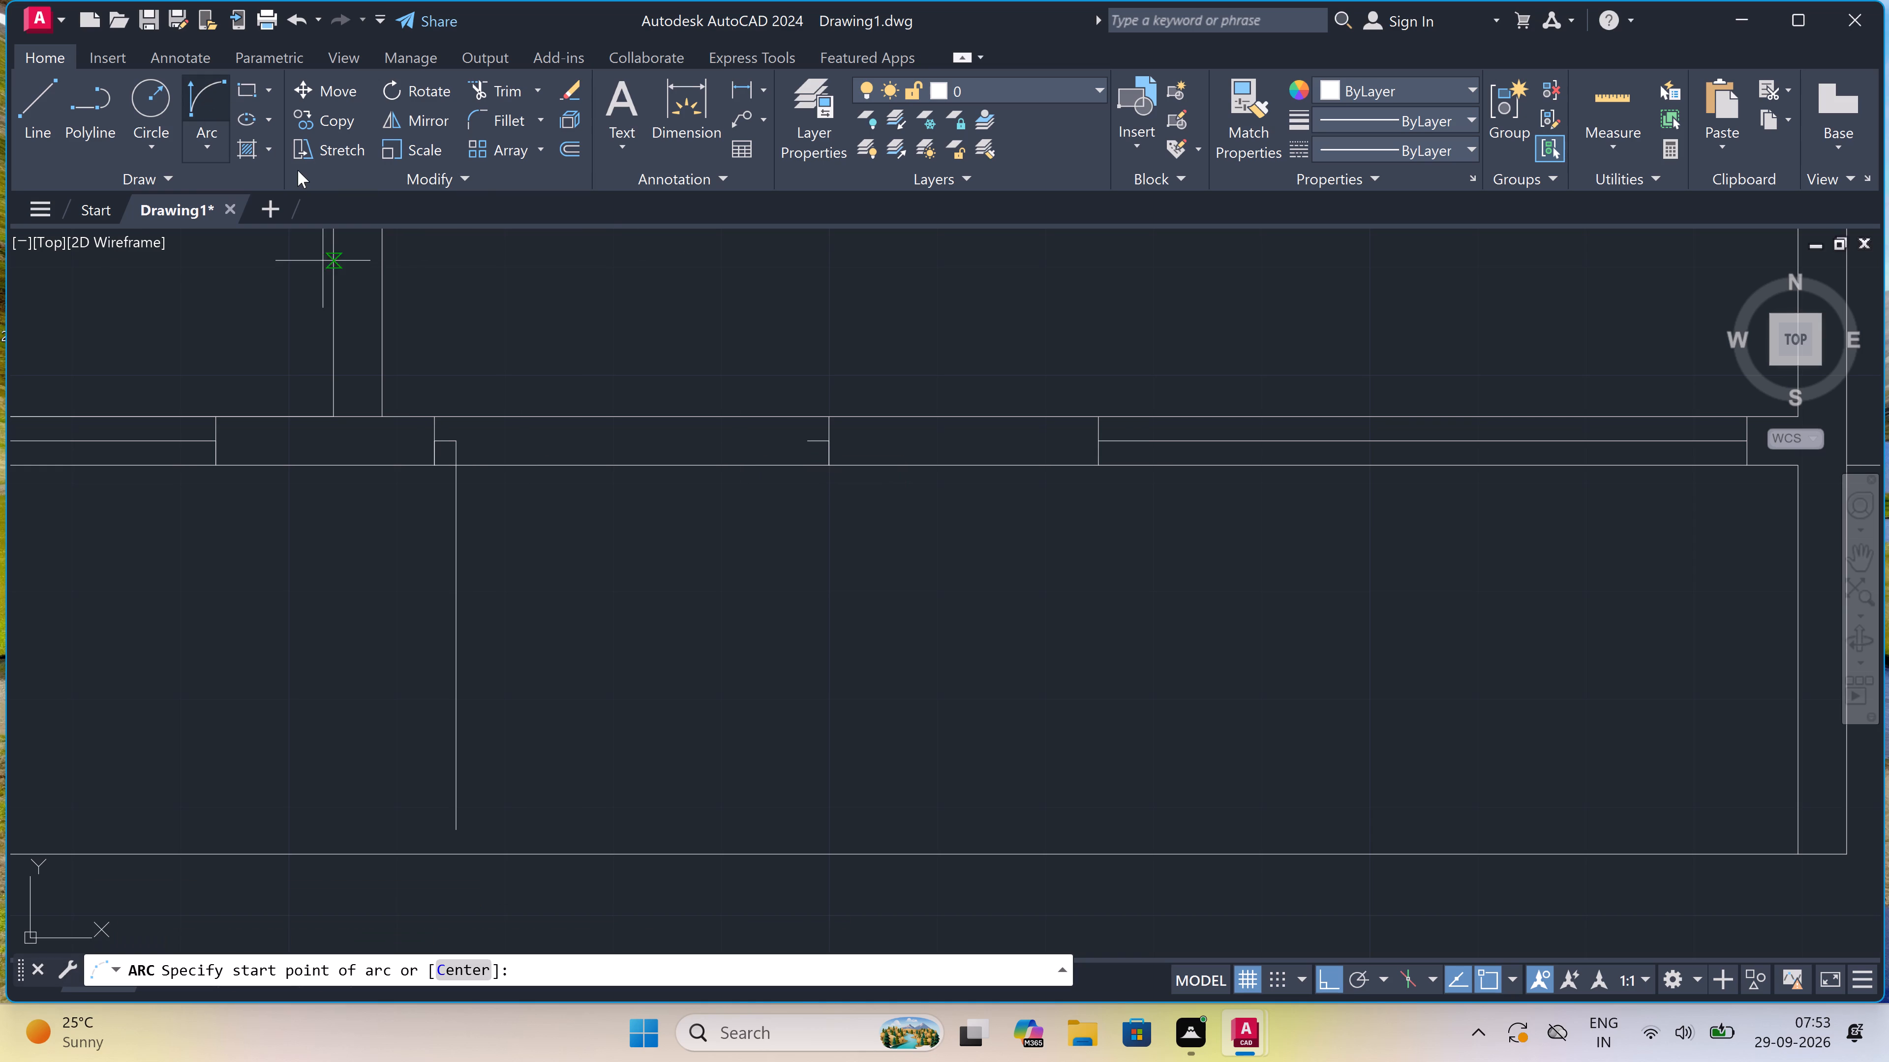
pyautogui.click(457, 828)
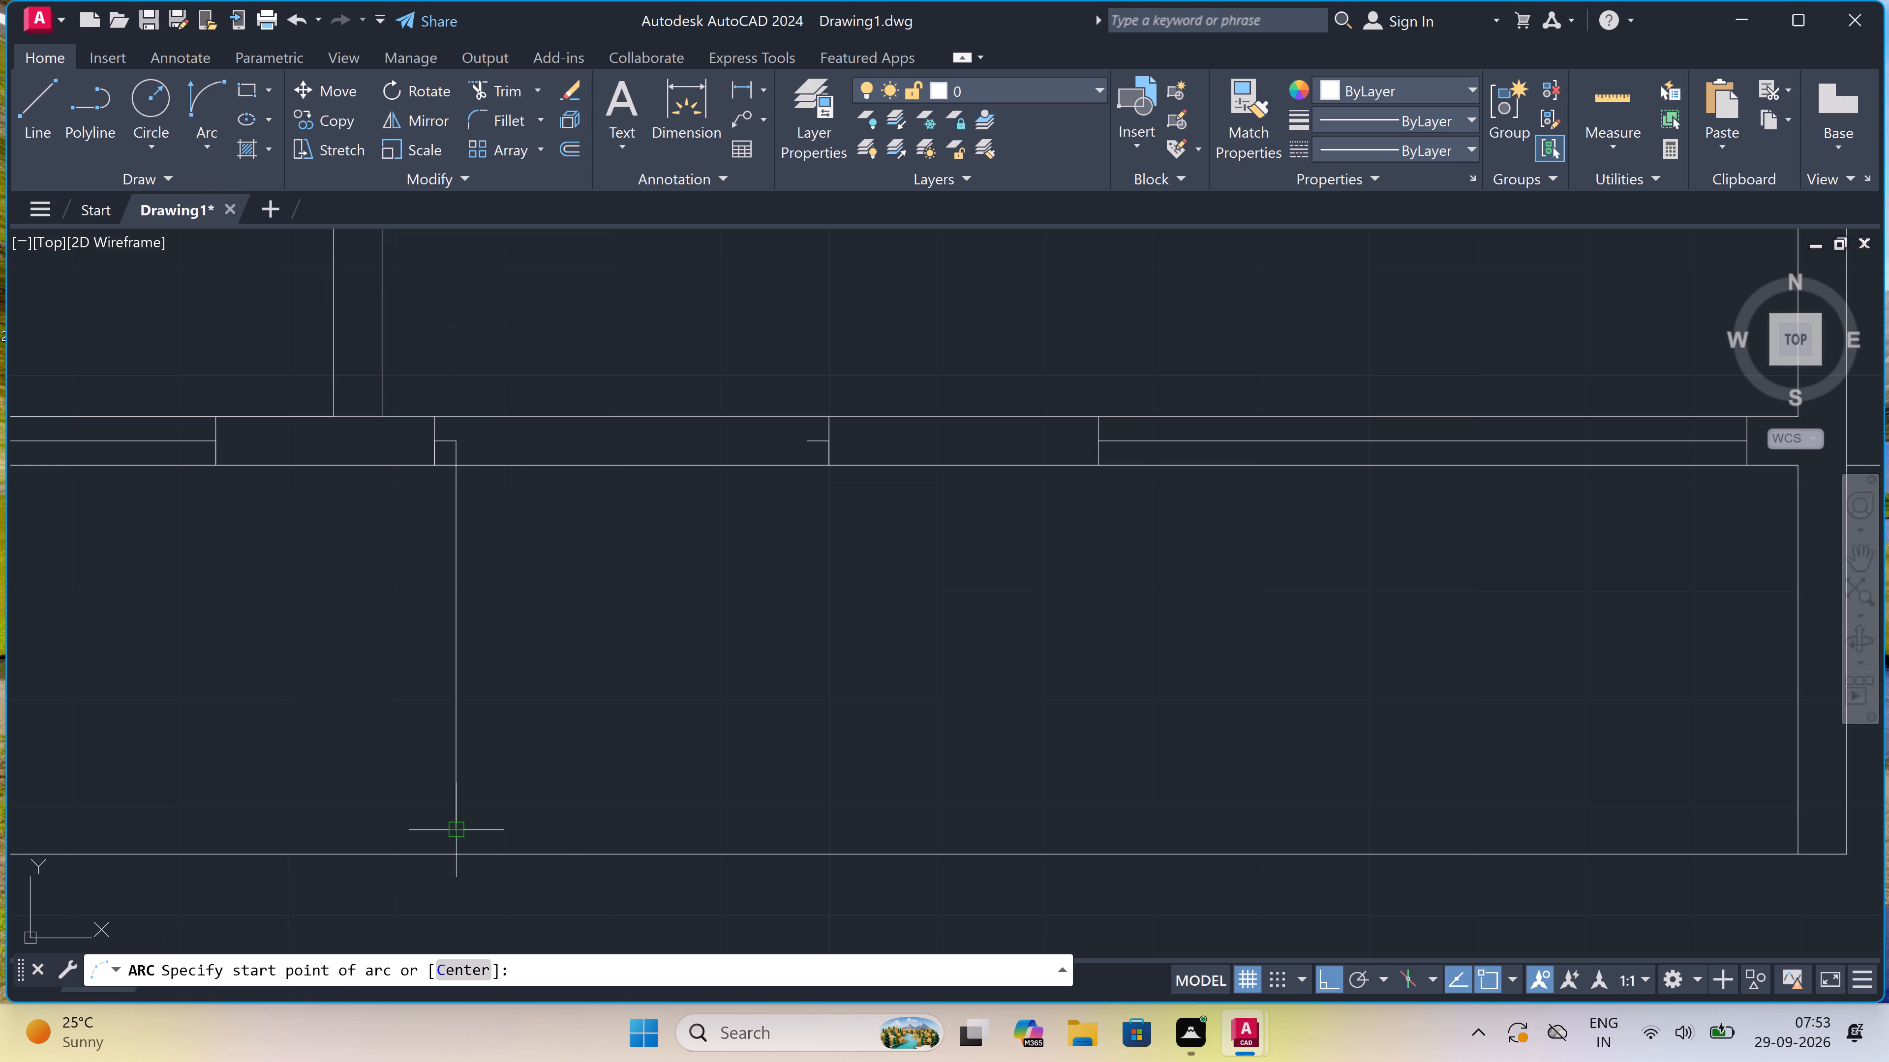
pyautogui.click(804, 447)
pyautogui.click(870, 556)
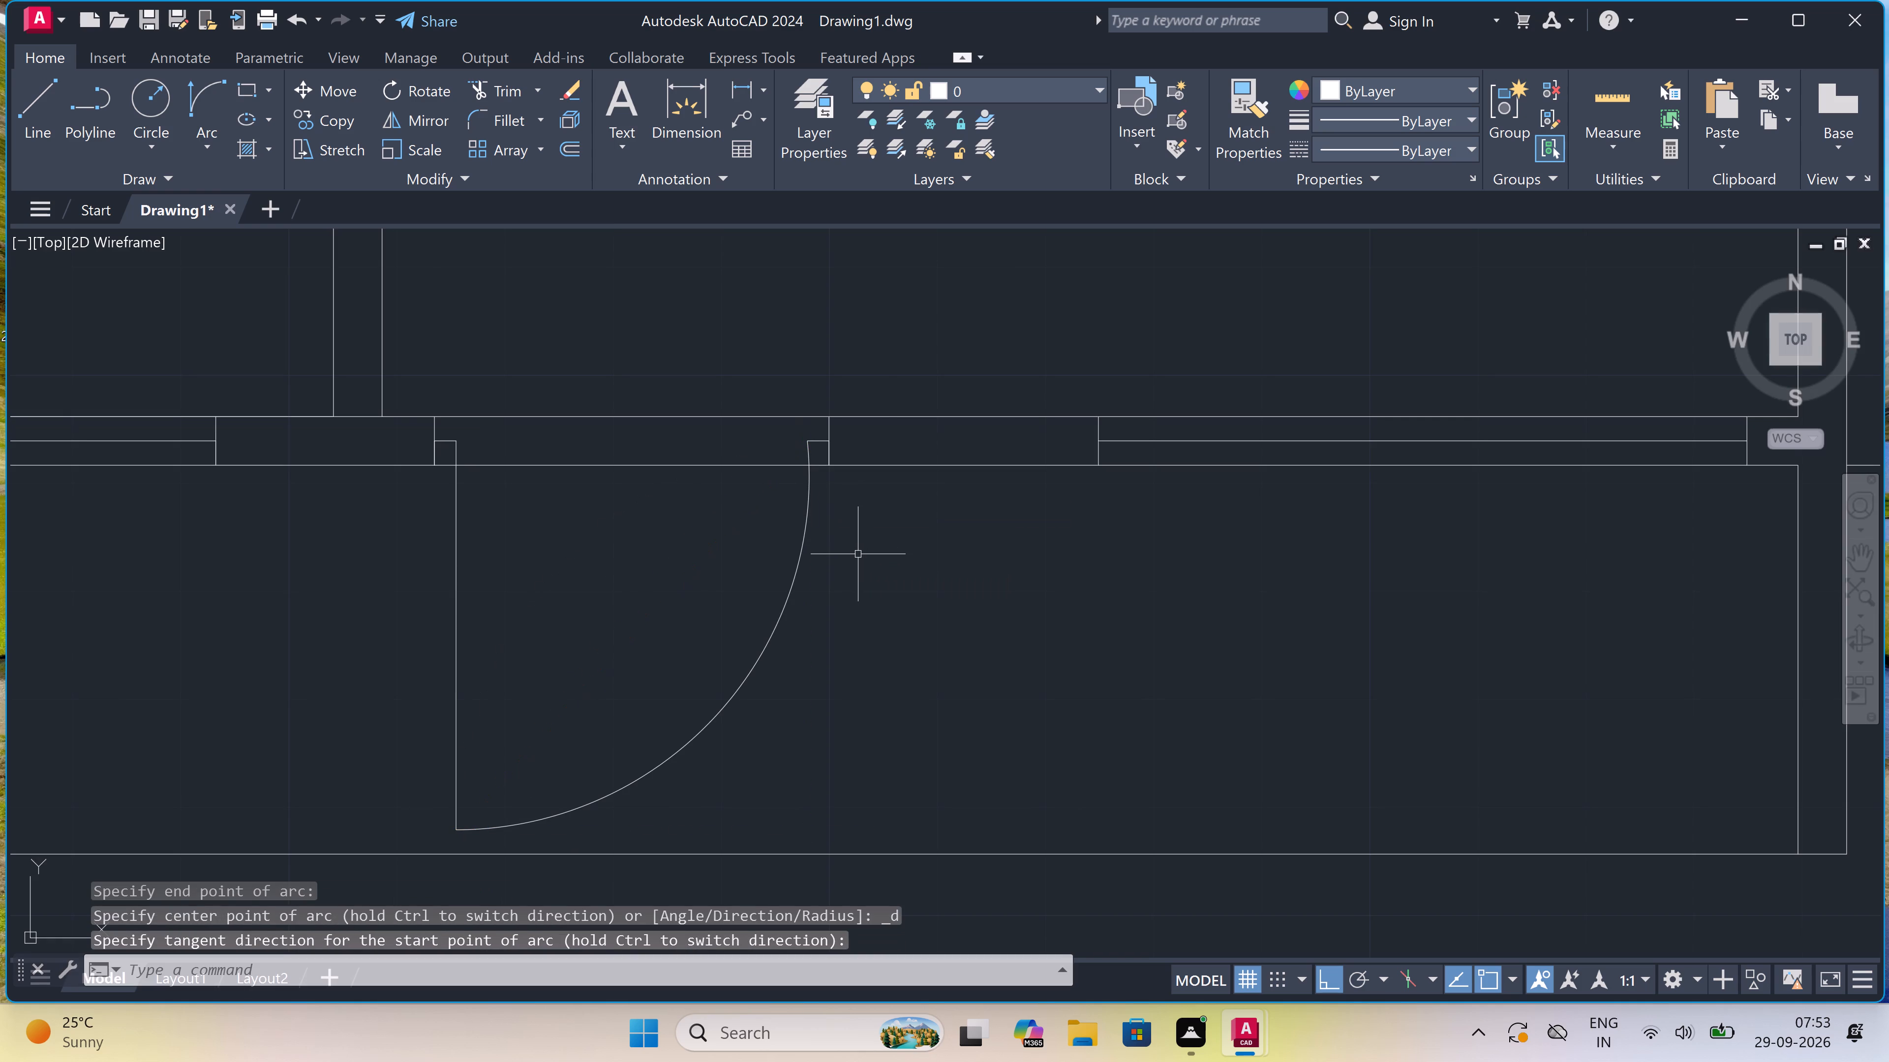
# Trim both bottom-wall lines between the jambs to clear the corner room's door opening.
pyautogui.write('tr')
pyautogui.press('space')
pyautogui.click(731, 370)
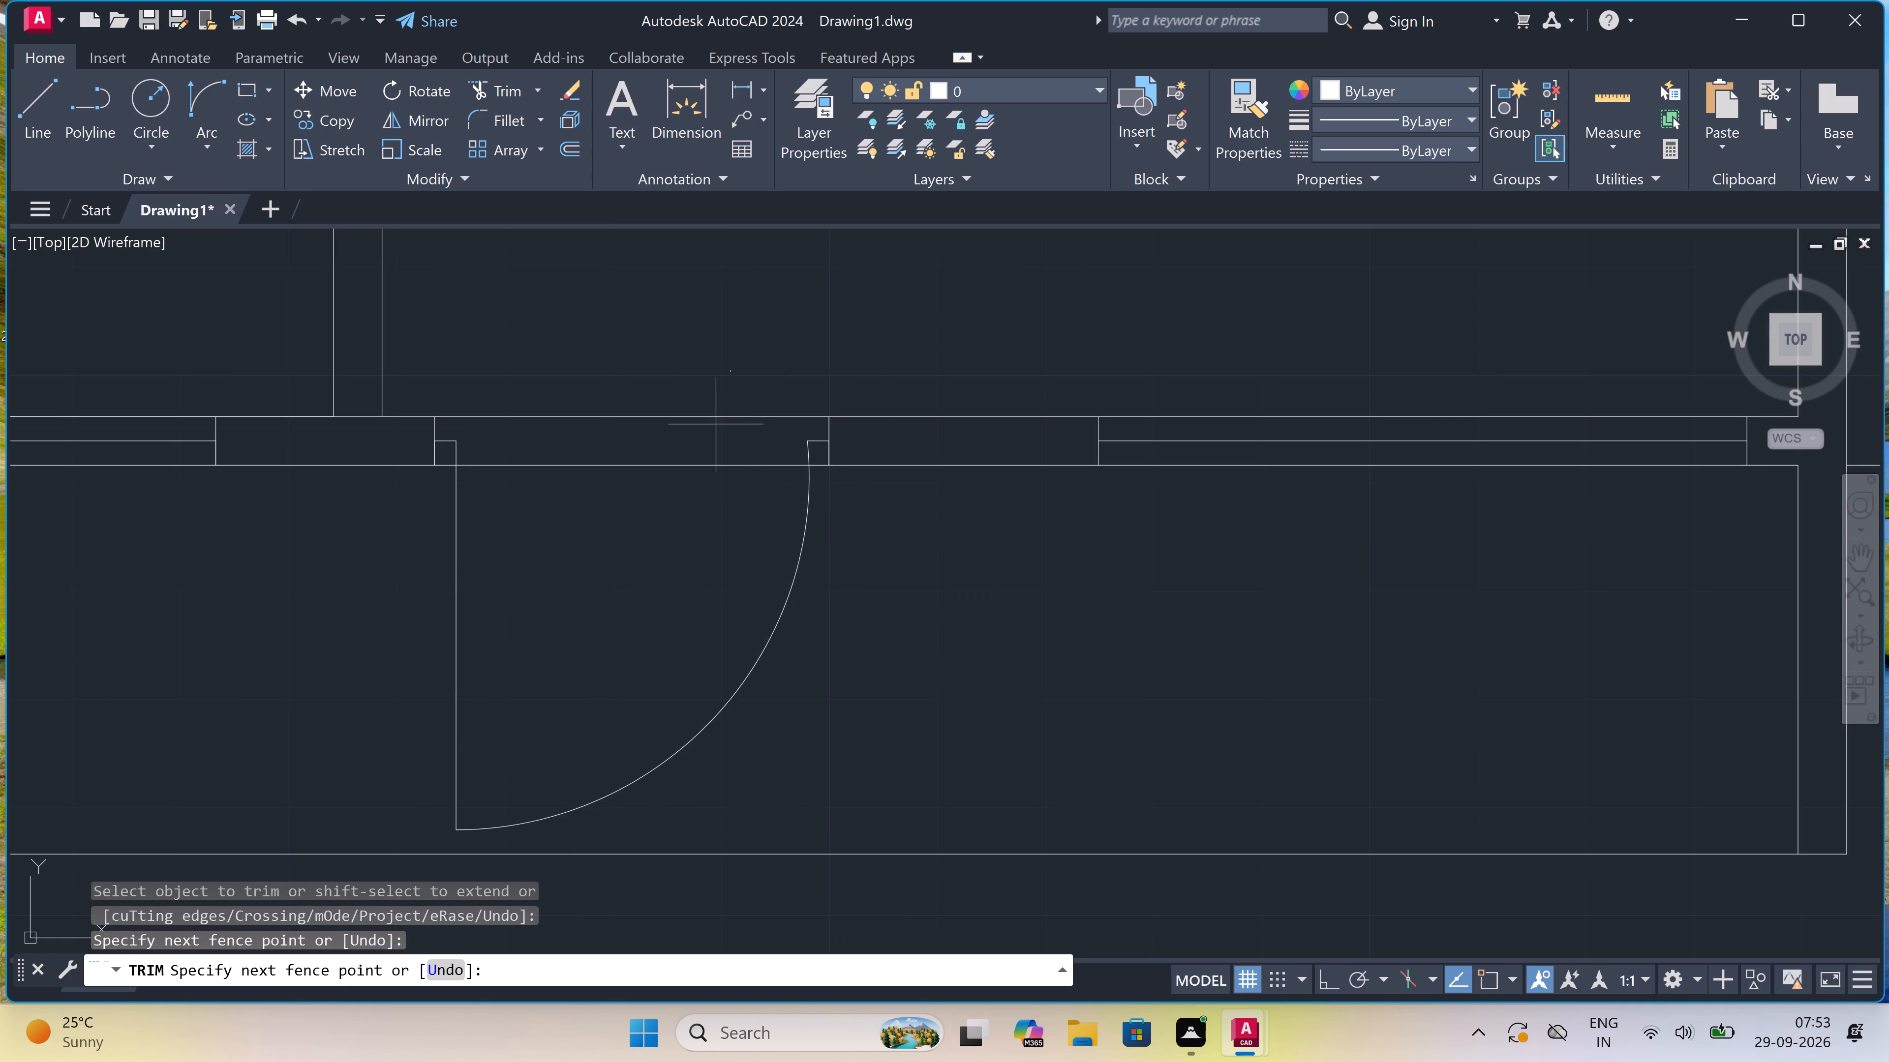
pyautogui.moveTo(678, 570); pyautogui.dragTo(656, 556)
pyautogui.scroll(-4, 912, 531)
pyautogui.scroll(-4, 923, 591)
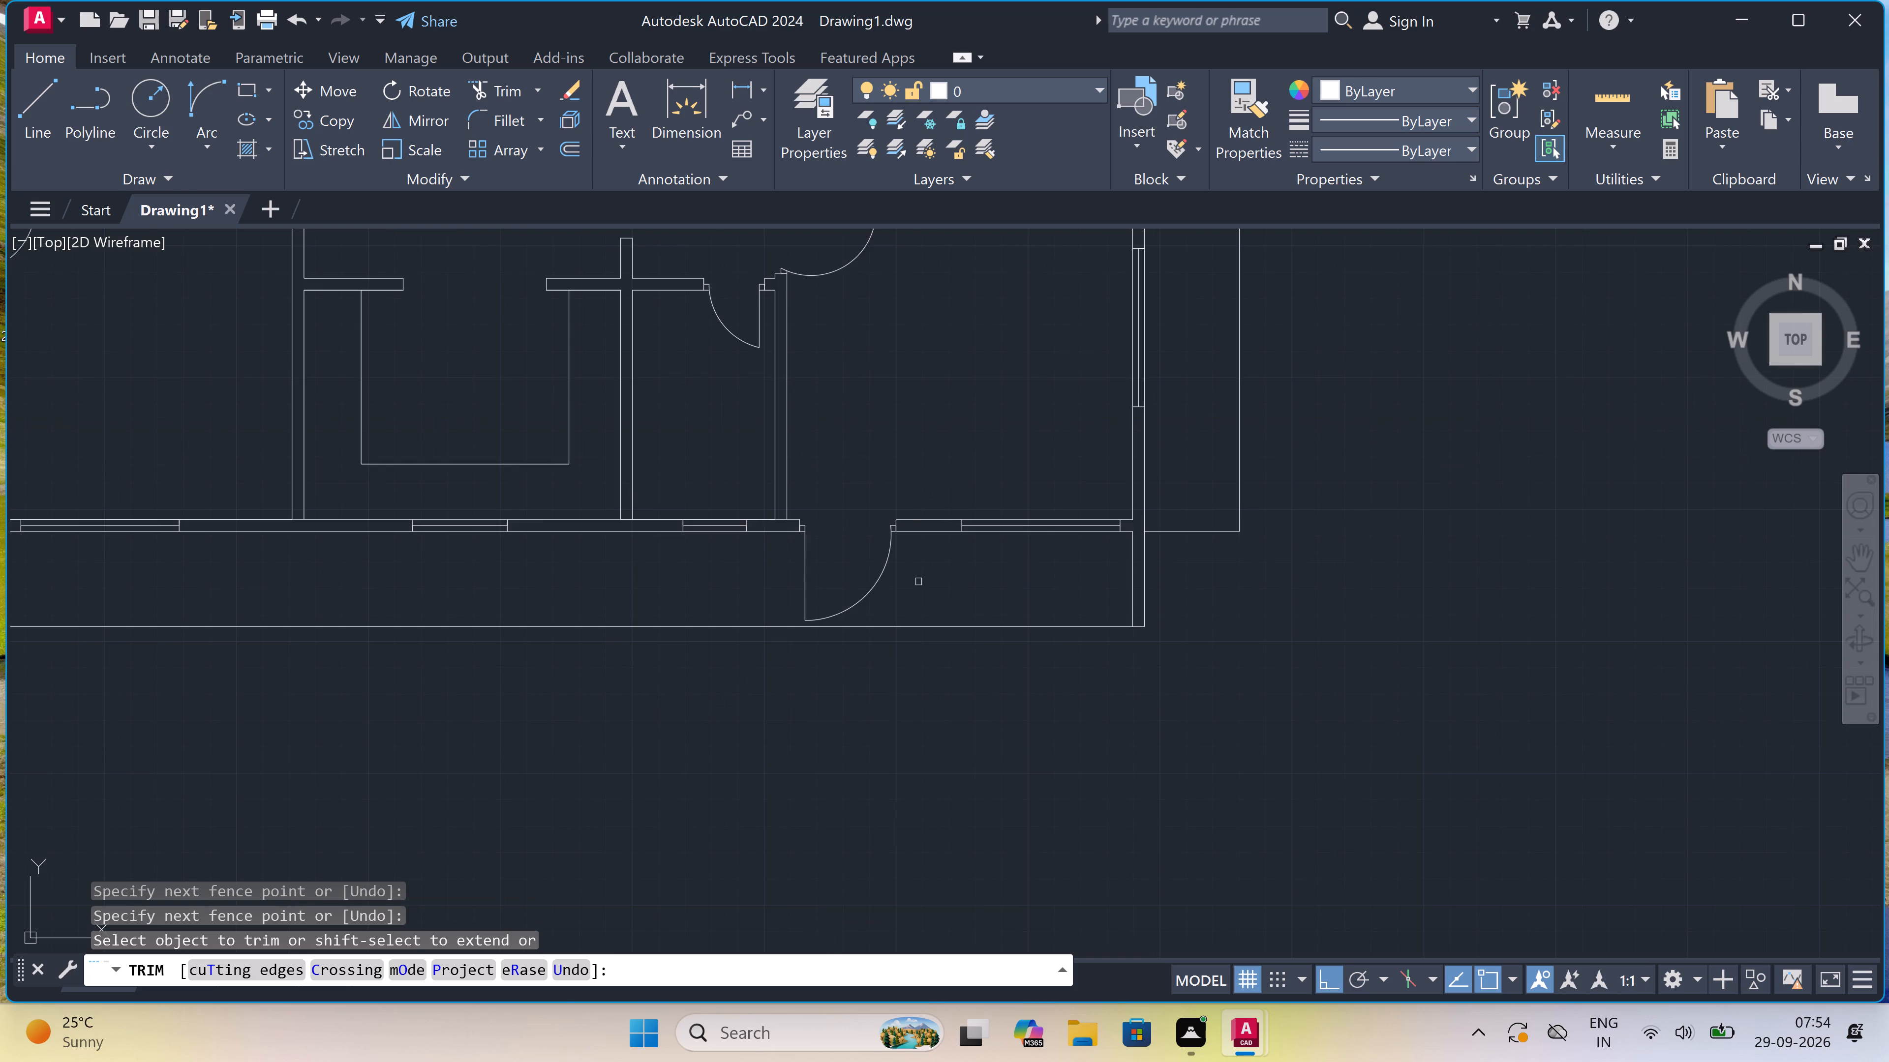
pyautogui.scroll(-2, 923, 595)
pyautogui.press('Escape')
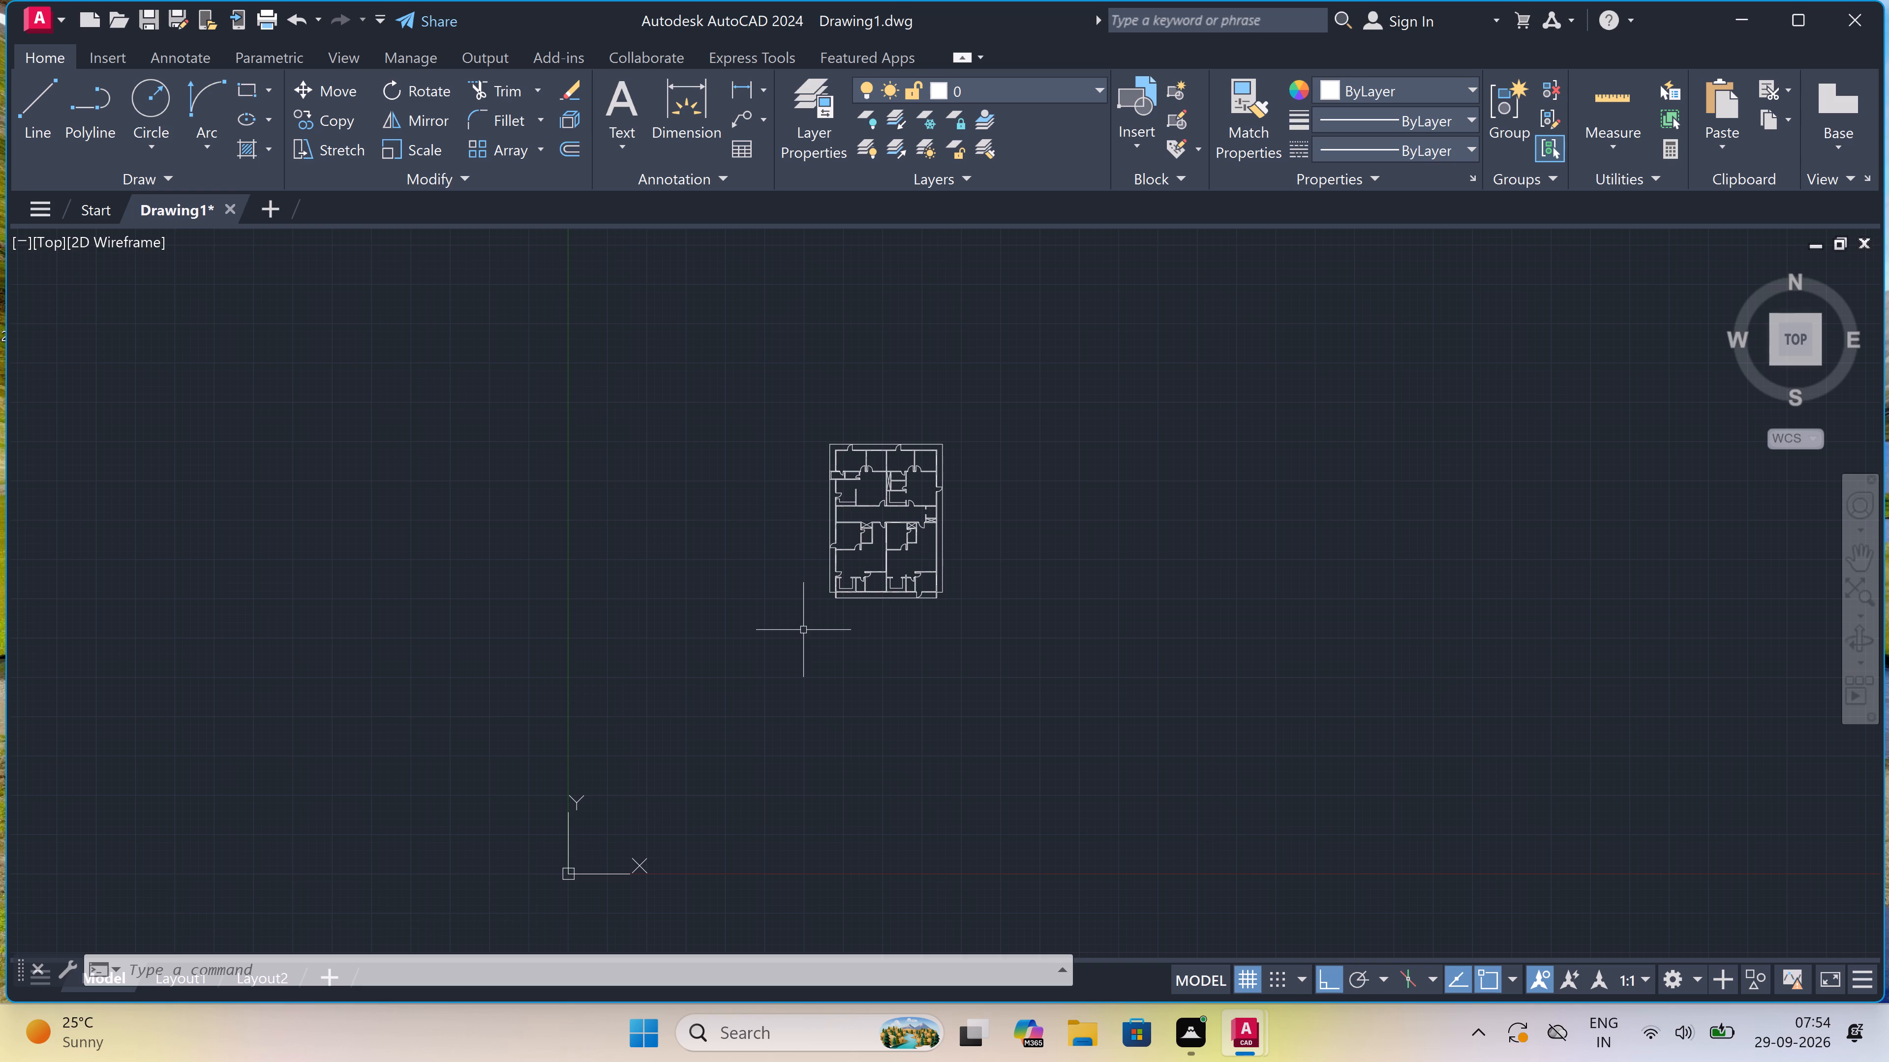
# Examine the rooms and windows along the bottom wall for places that still need a door.
pyautogui.scroll(2, 844, 572)
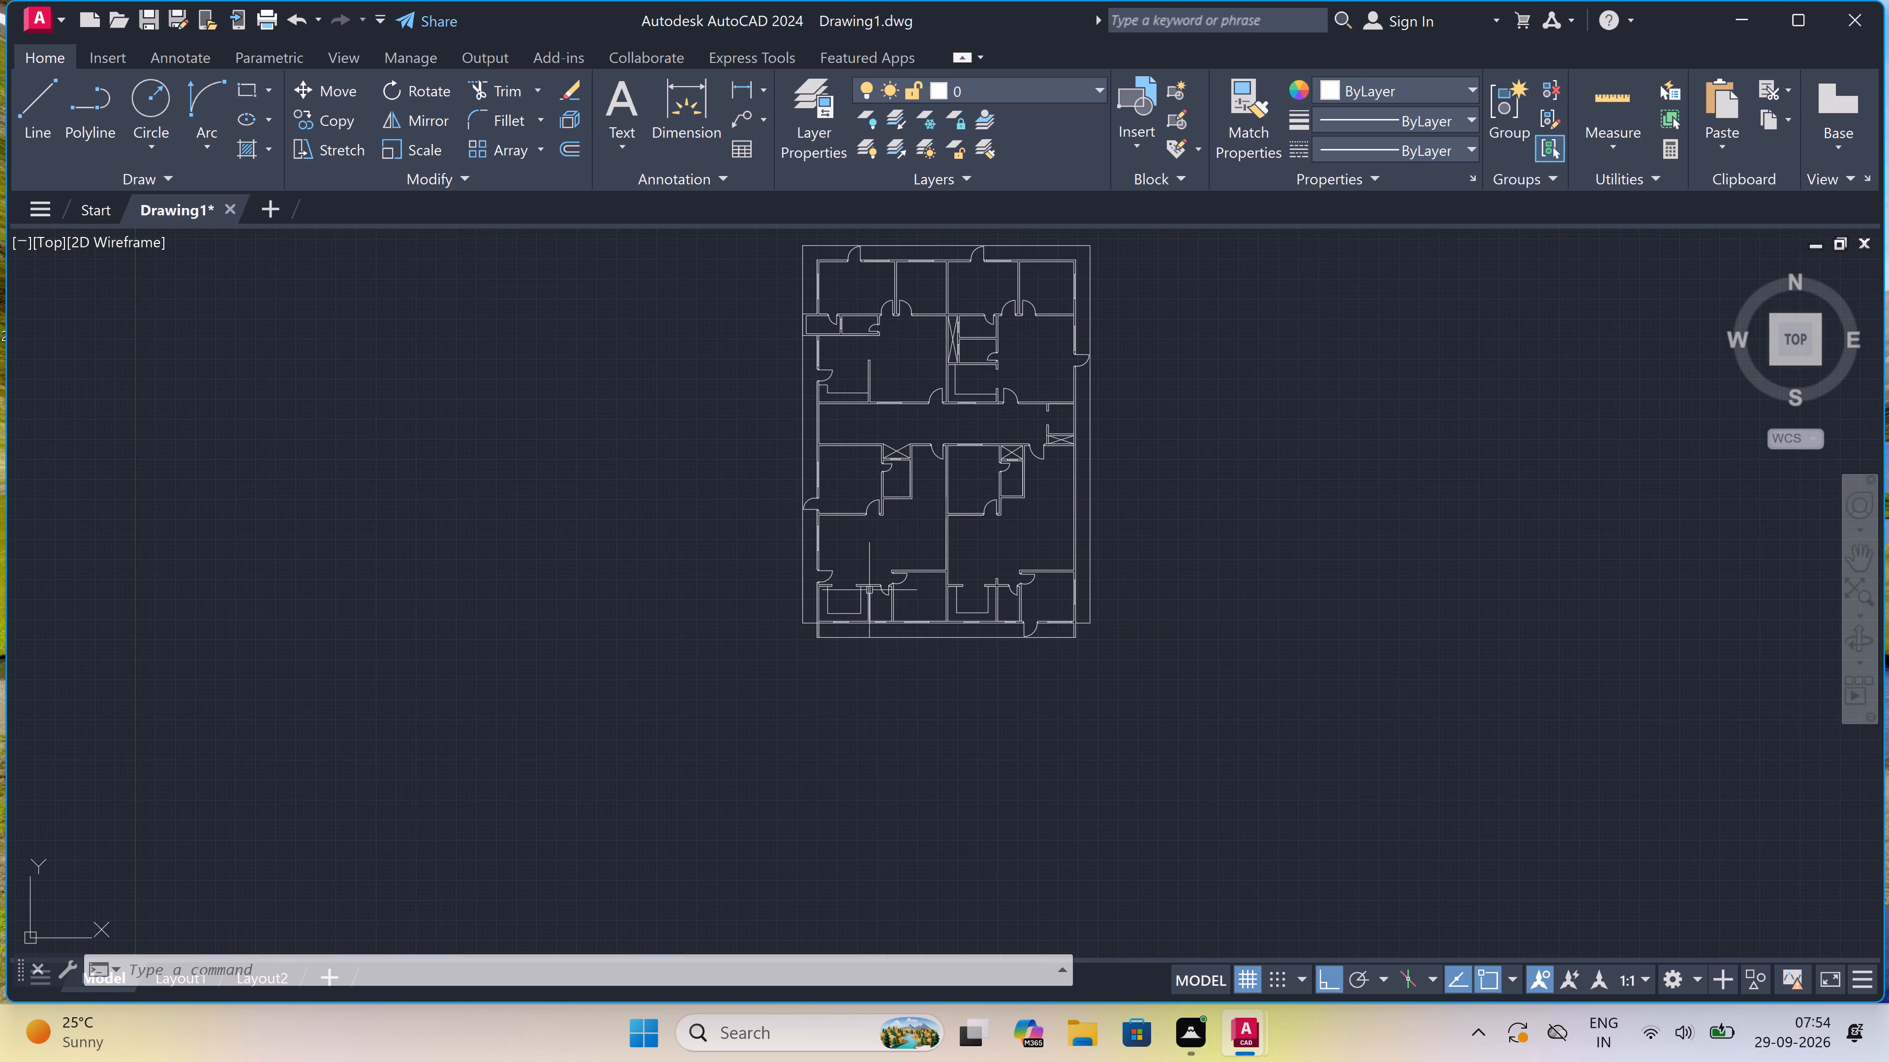
pyautogui.scroll(3, 889, 621)
pyautogui.scroll(2, 966, 638)
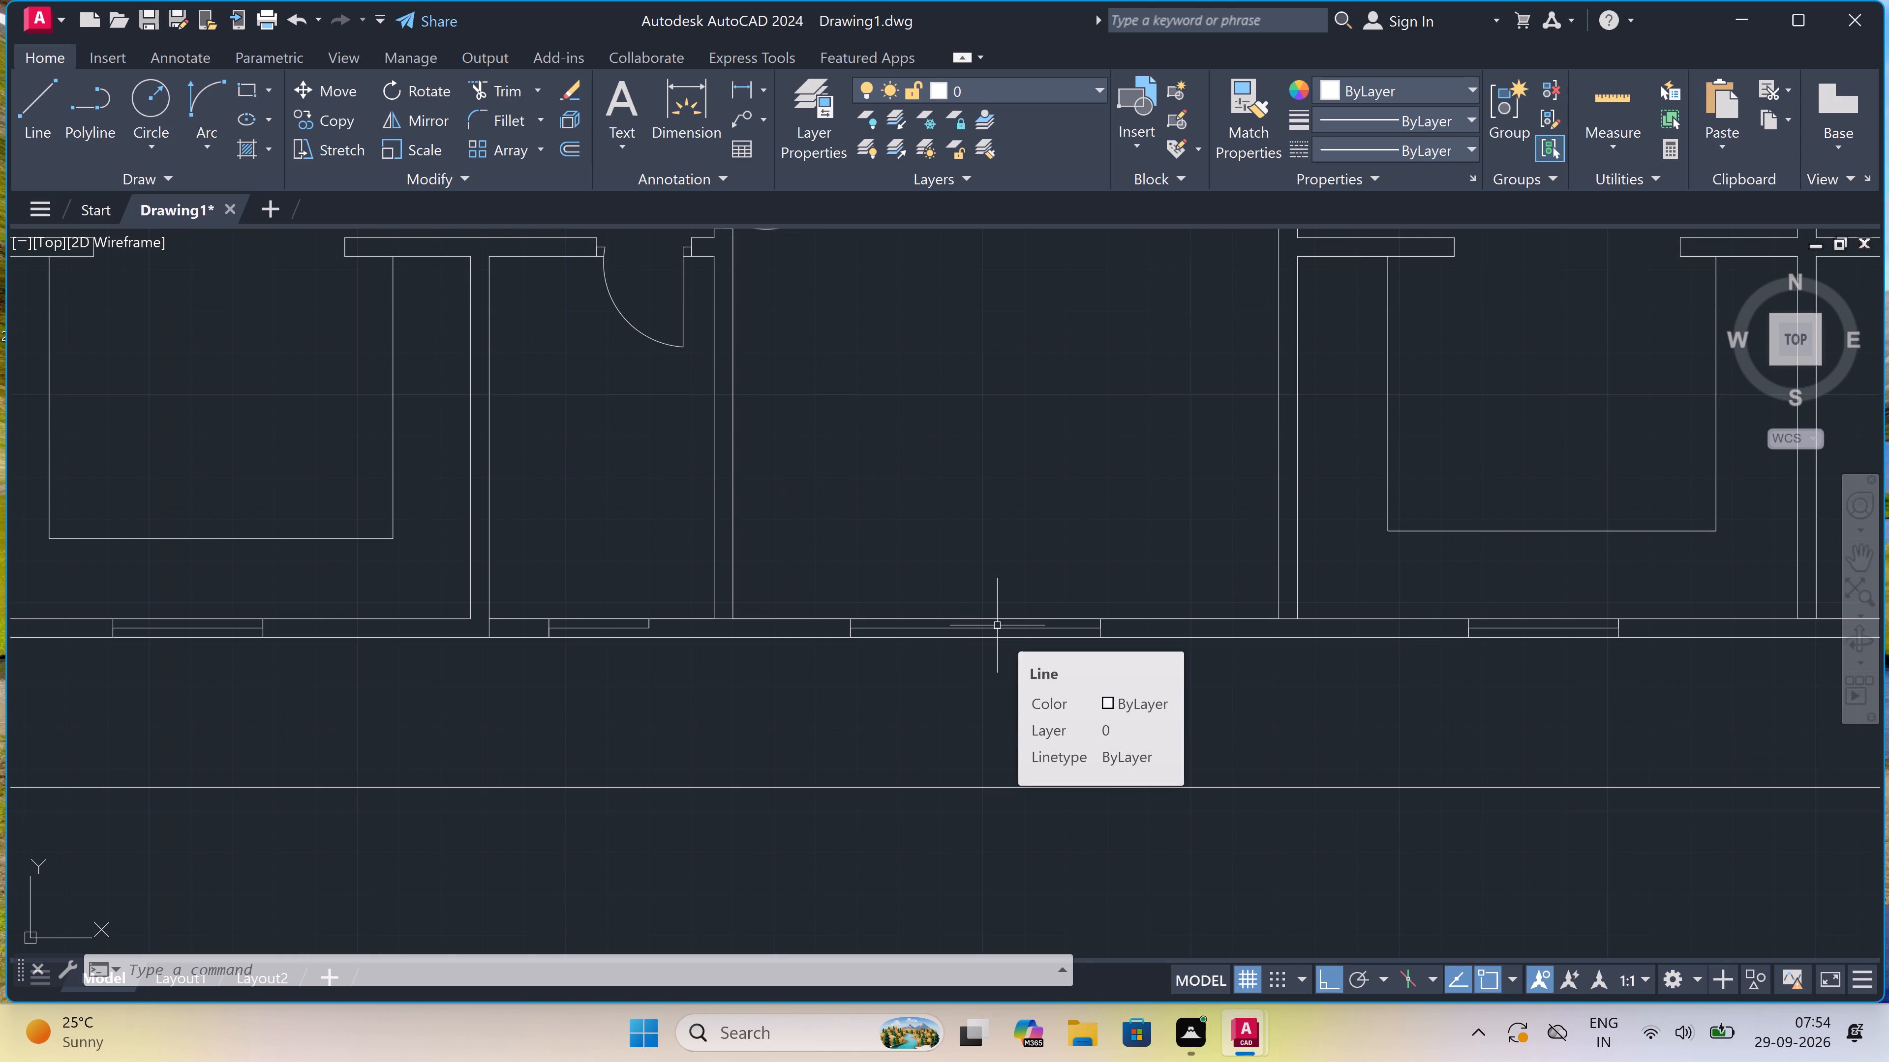
pyautogui.scroll(1, 997, 625)
pyautogui.scroll(-2, 997, 625)
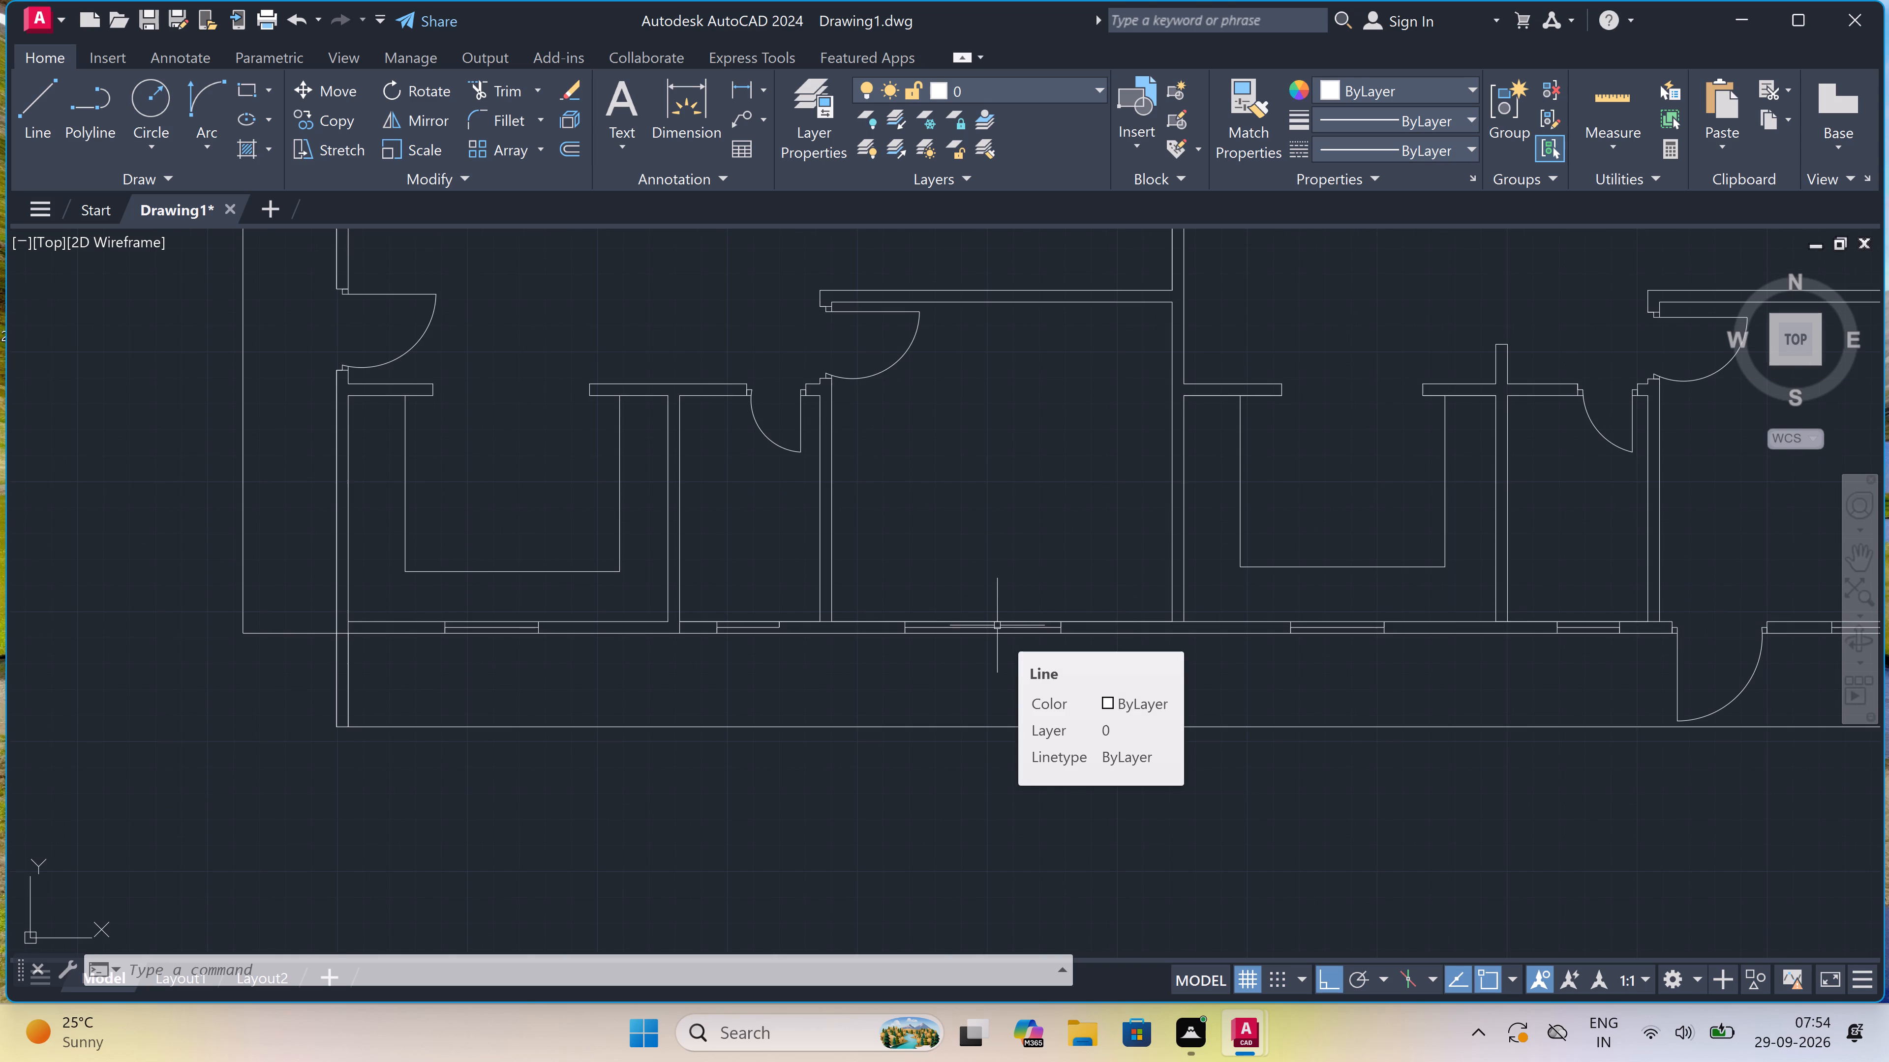
pyautogui.scroll(-2, 997, 625)
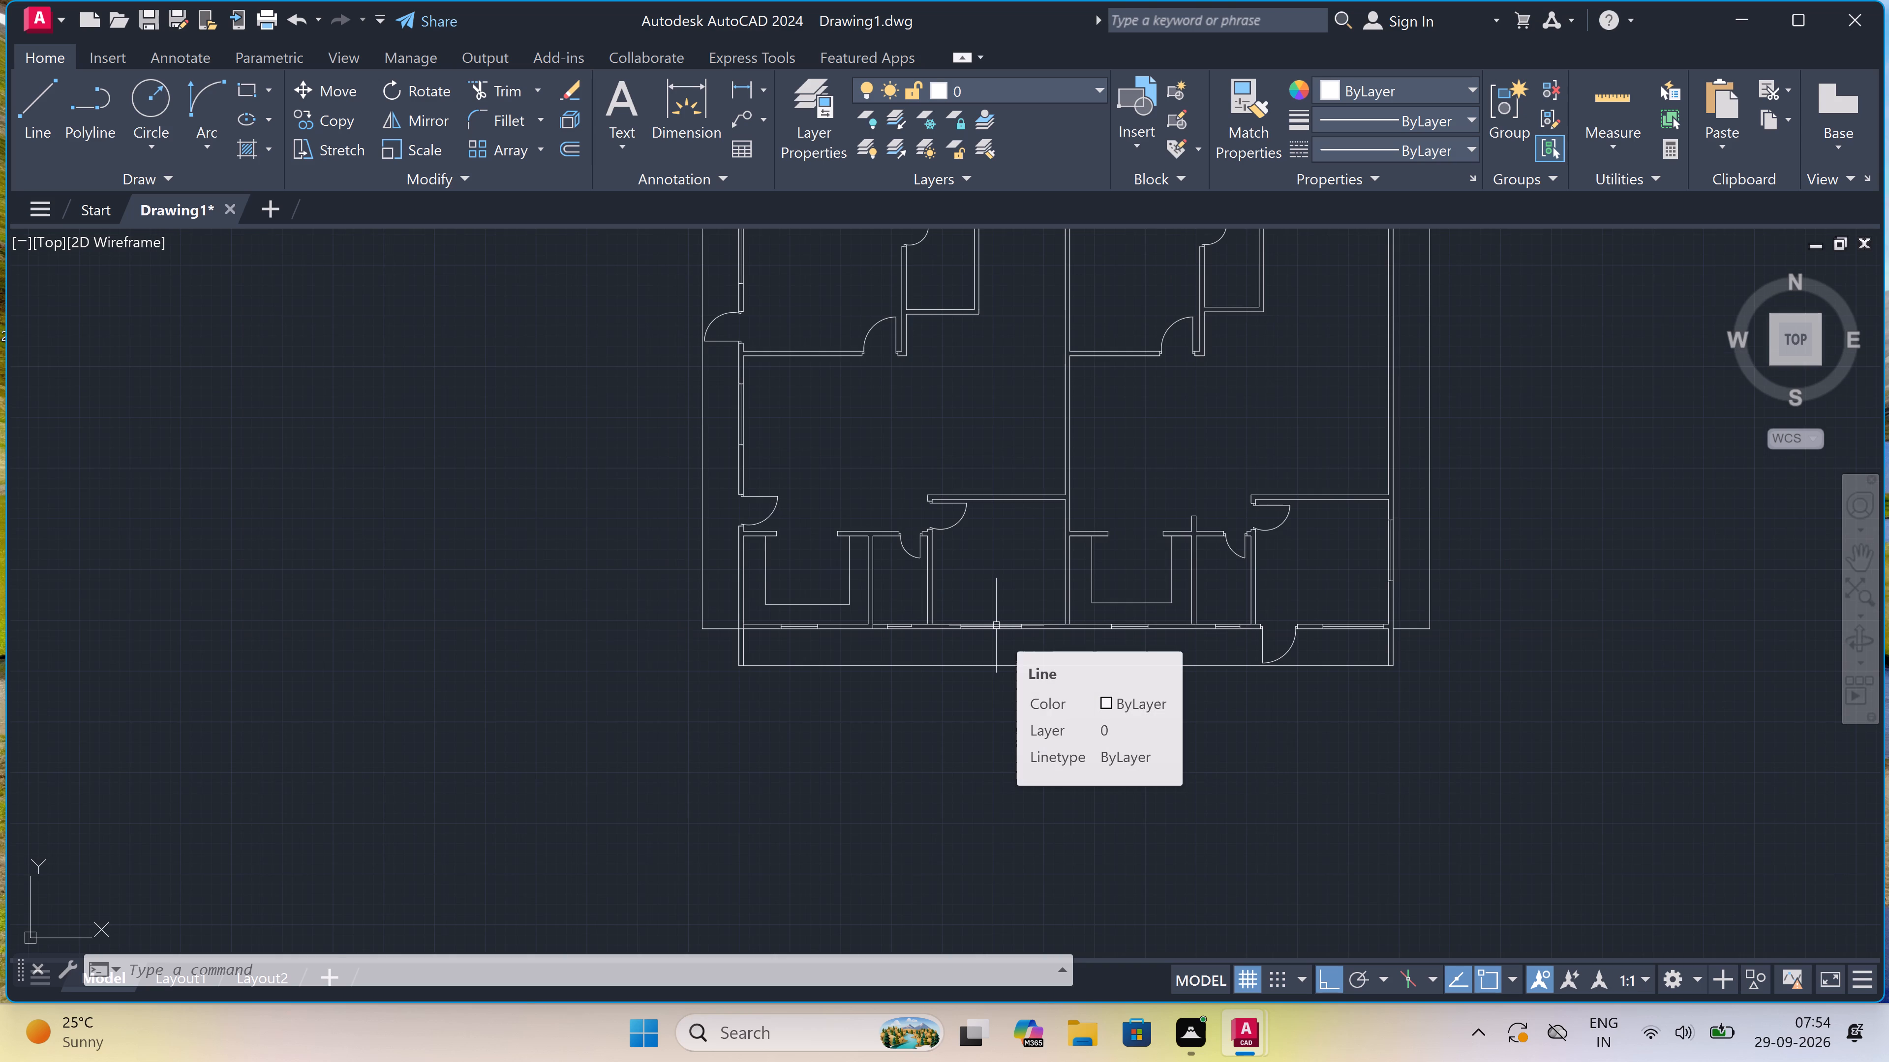
pyautogui.scroll(-1, 996, 625)
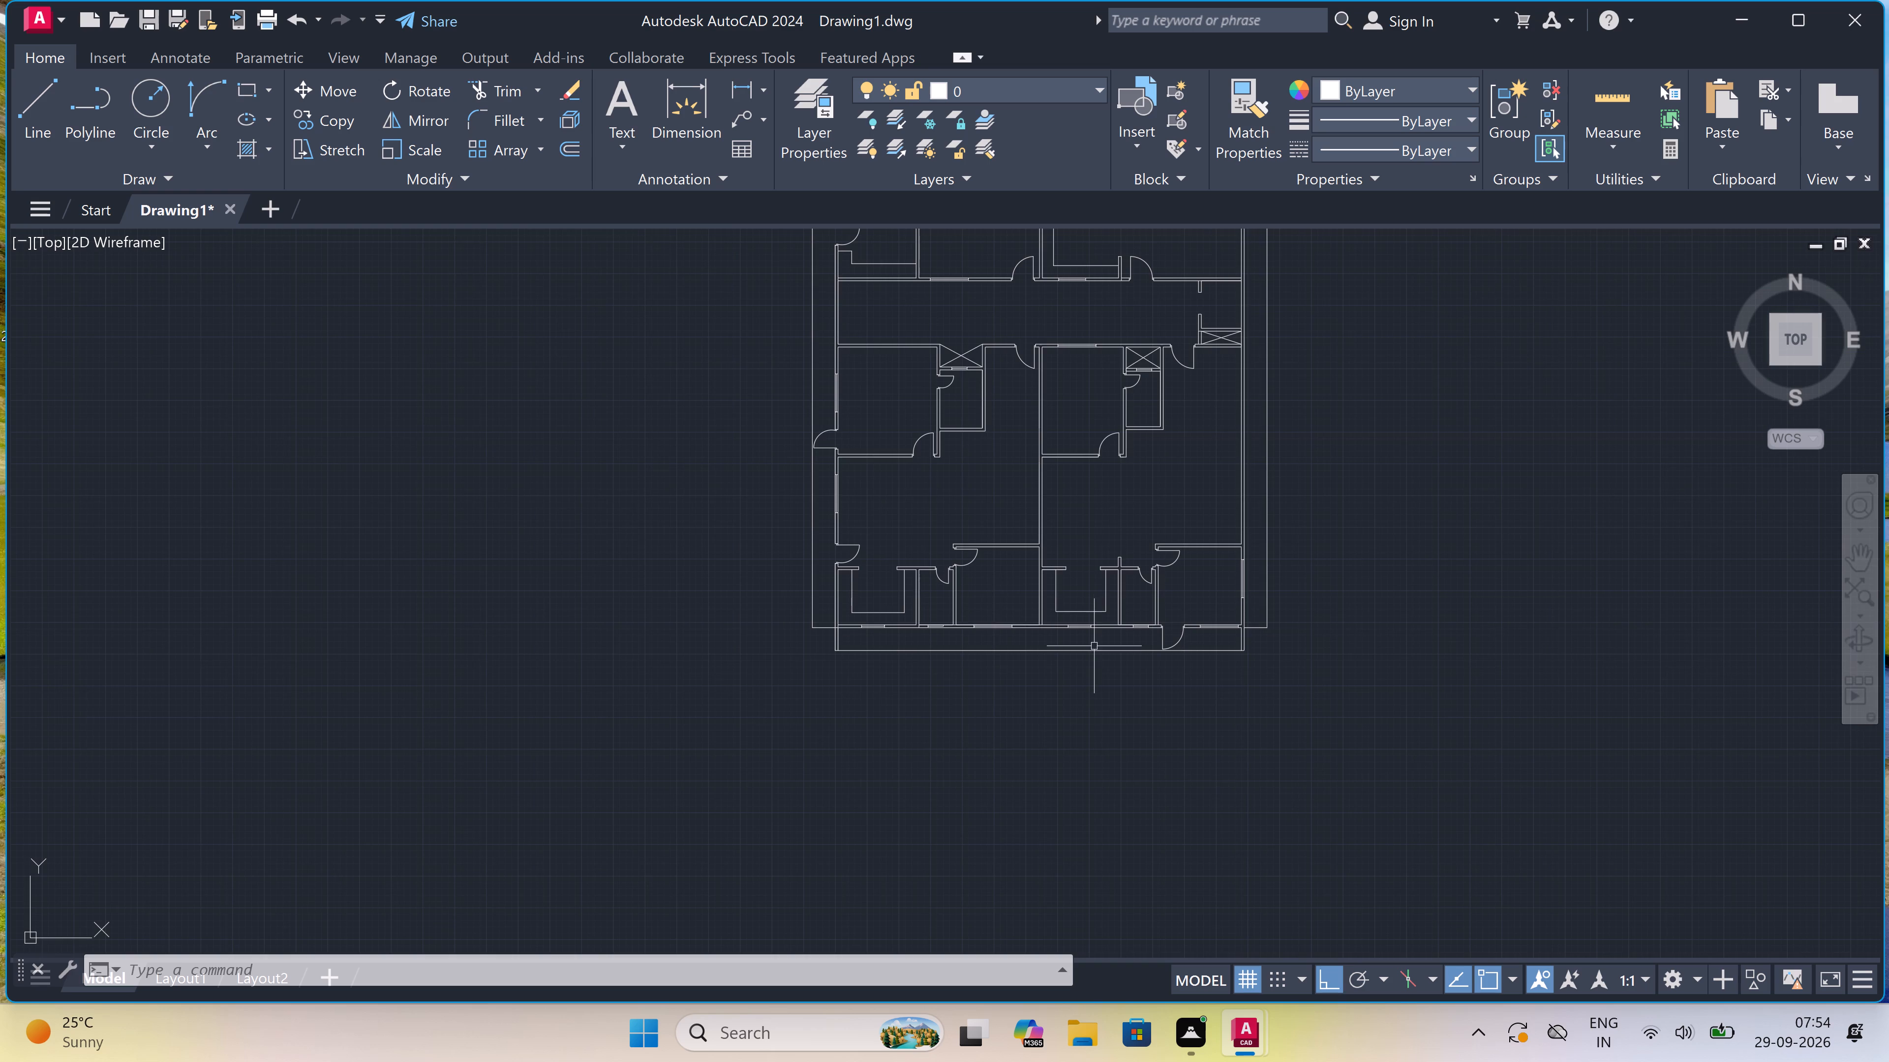
# Move the bottom-wall window below the rectangular counter outline about 2'-3" west along the wall, including its end lines and centre line.
pyautogui.scroll(2, 1094, 642)
pyautogui.scroll(2, 1132, 595)
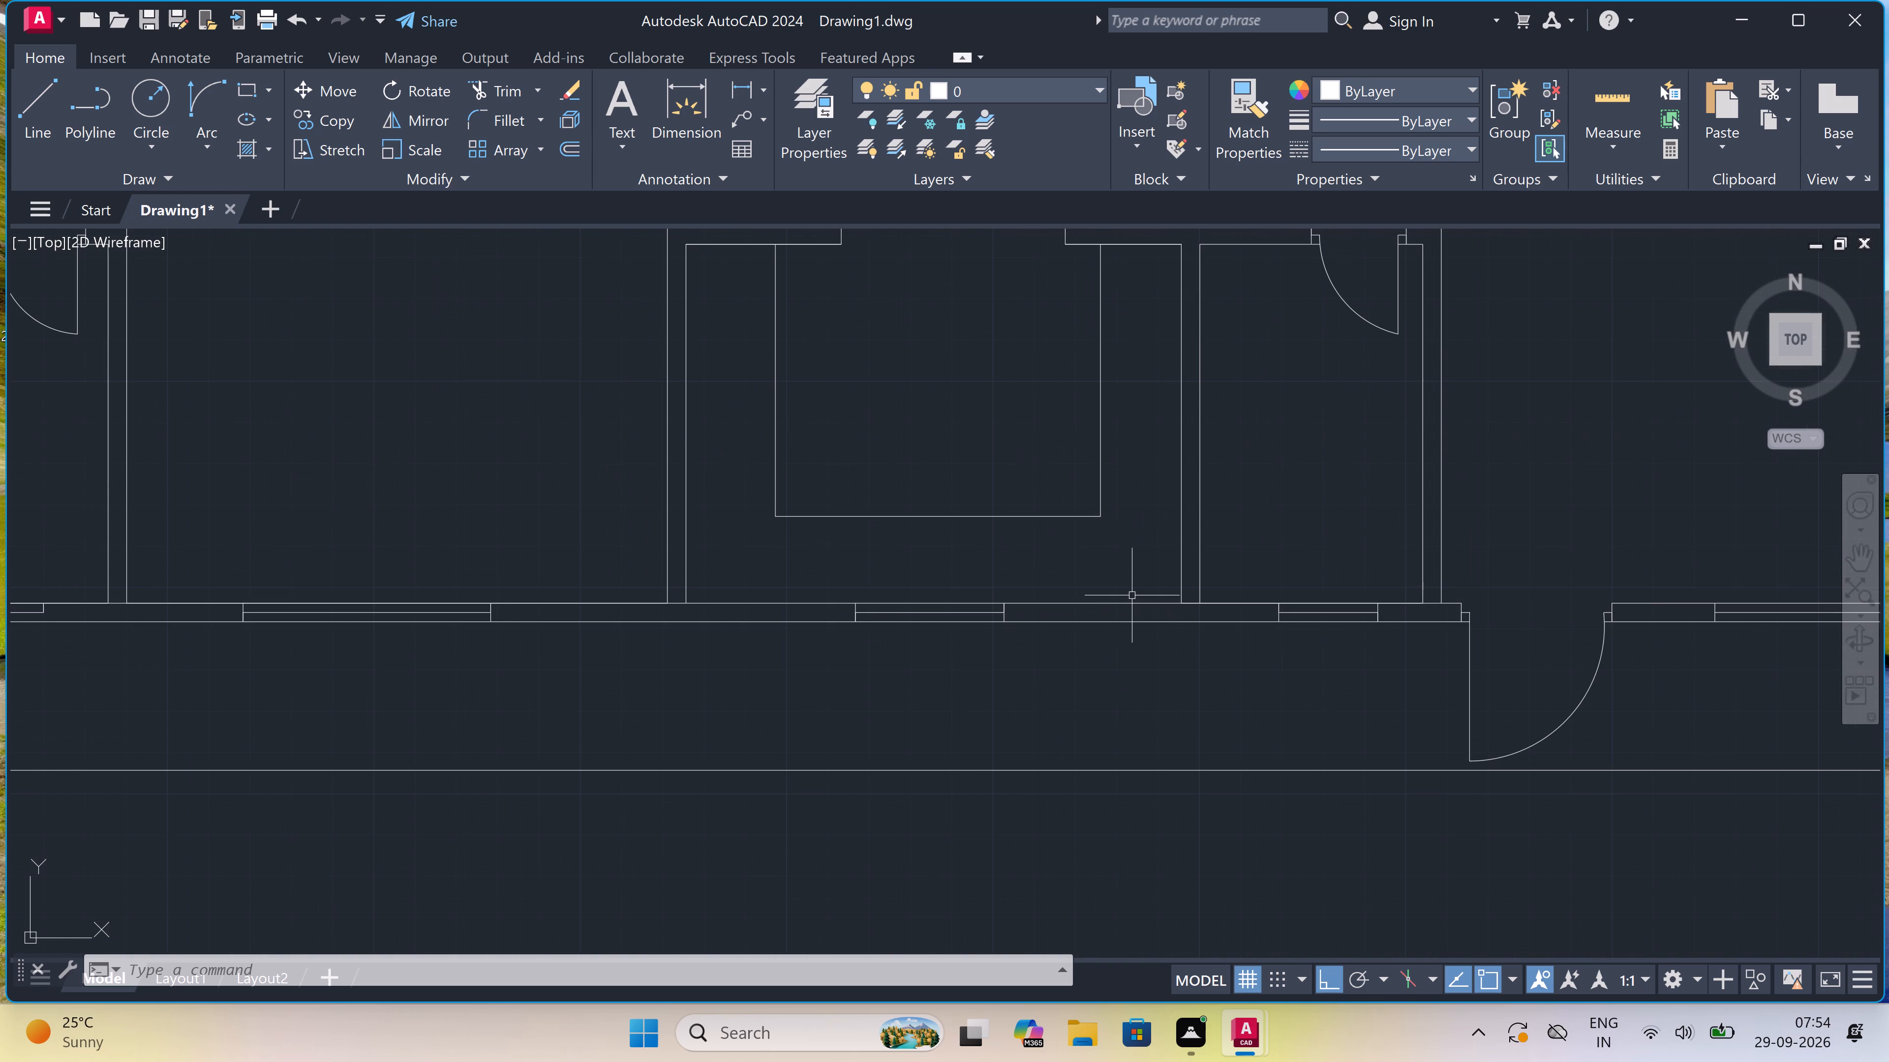
pyautogui.scroll(1, 1133, 594)
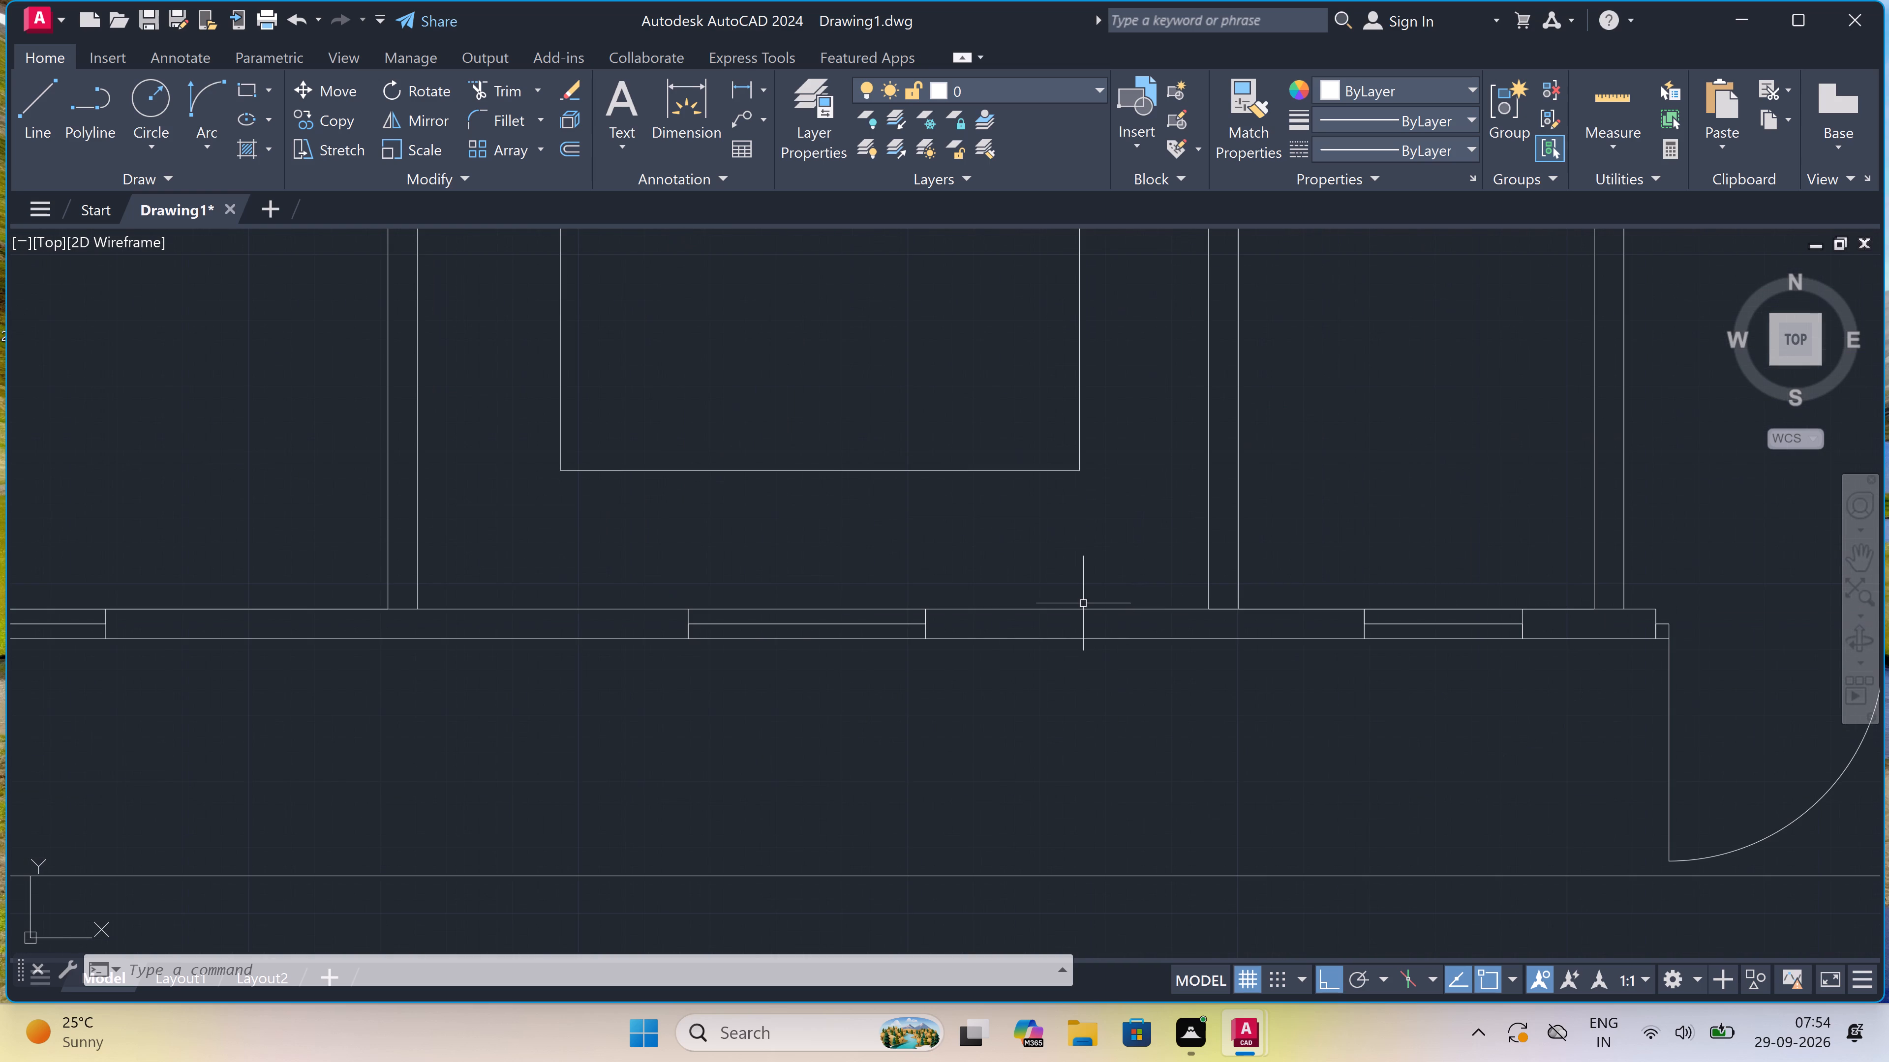
pyautogui.scroll(1, 731, 646)
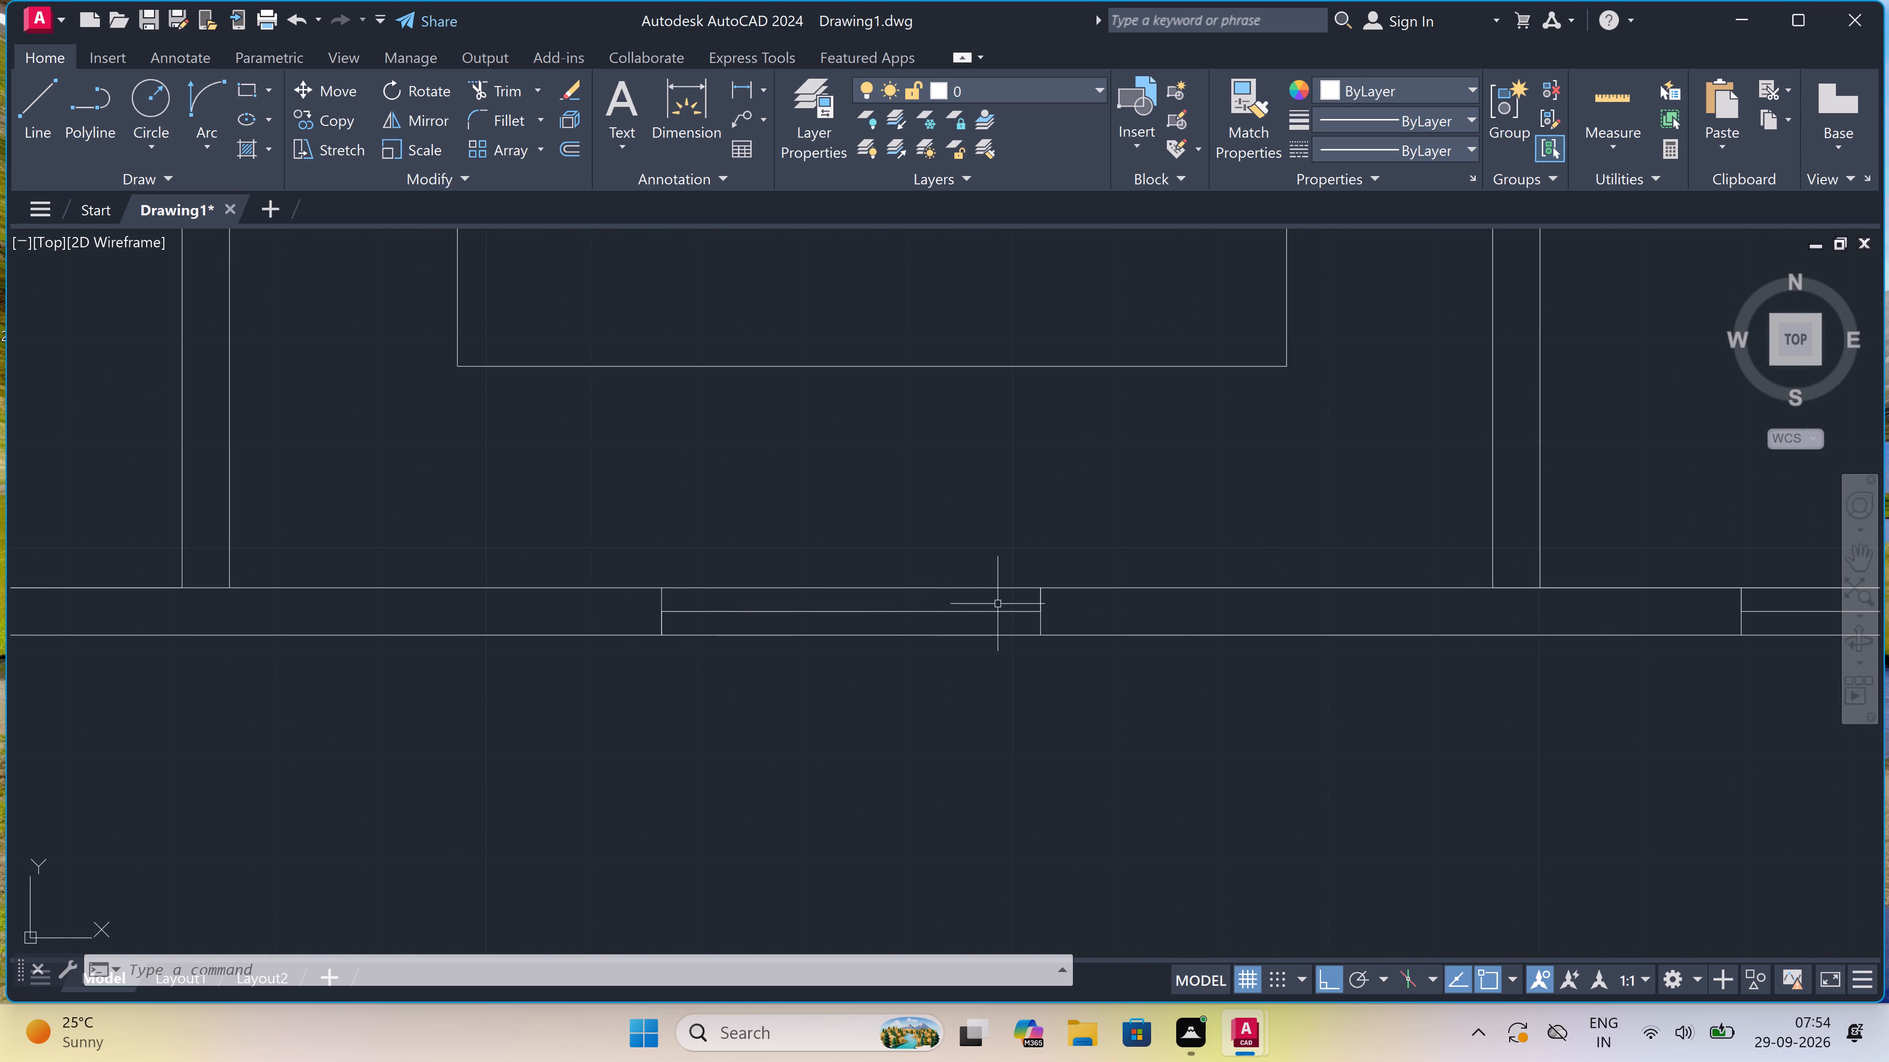
pyautogui.scroll(1, 998, 604)
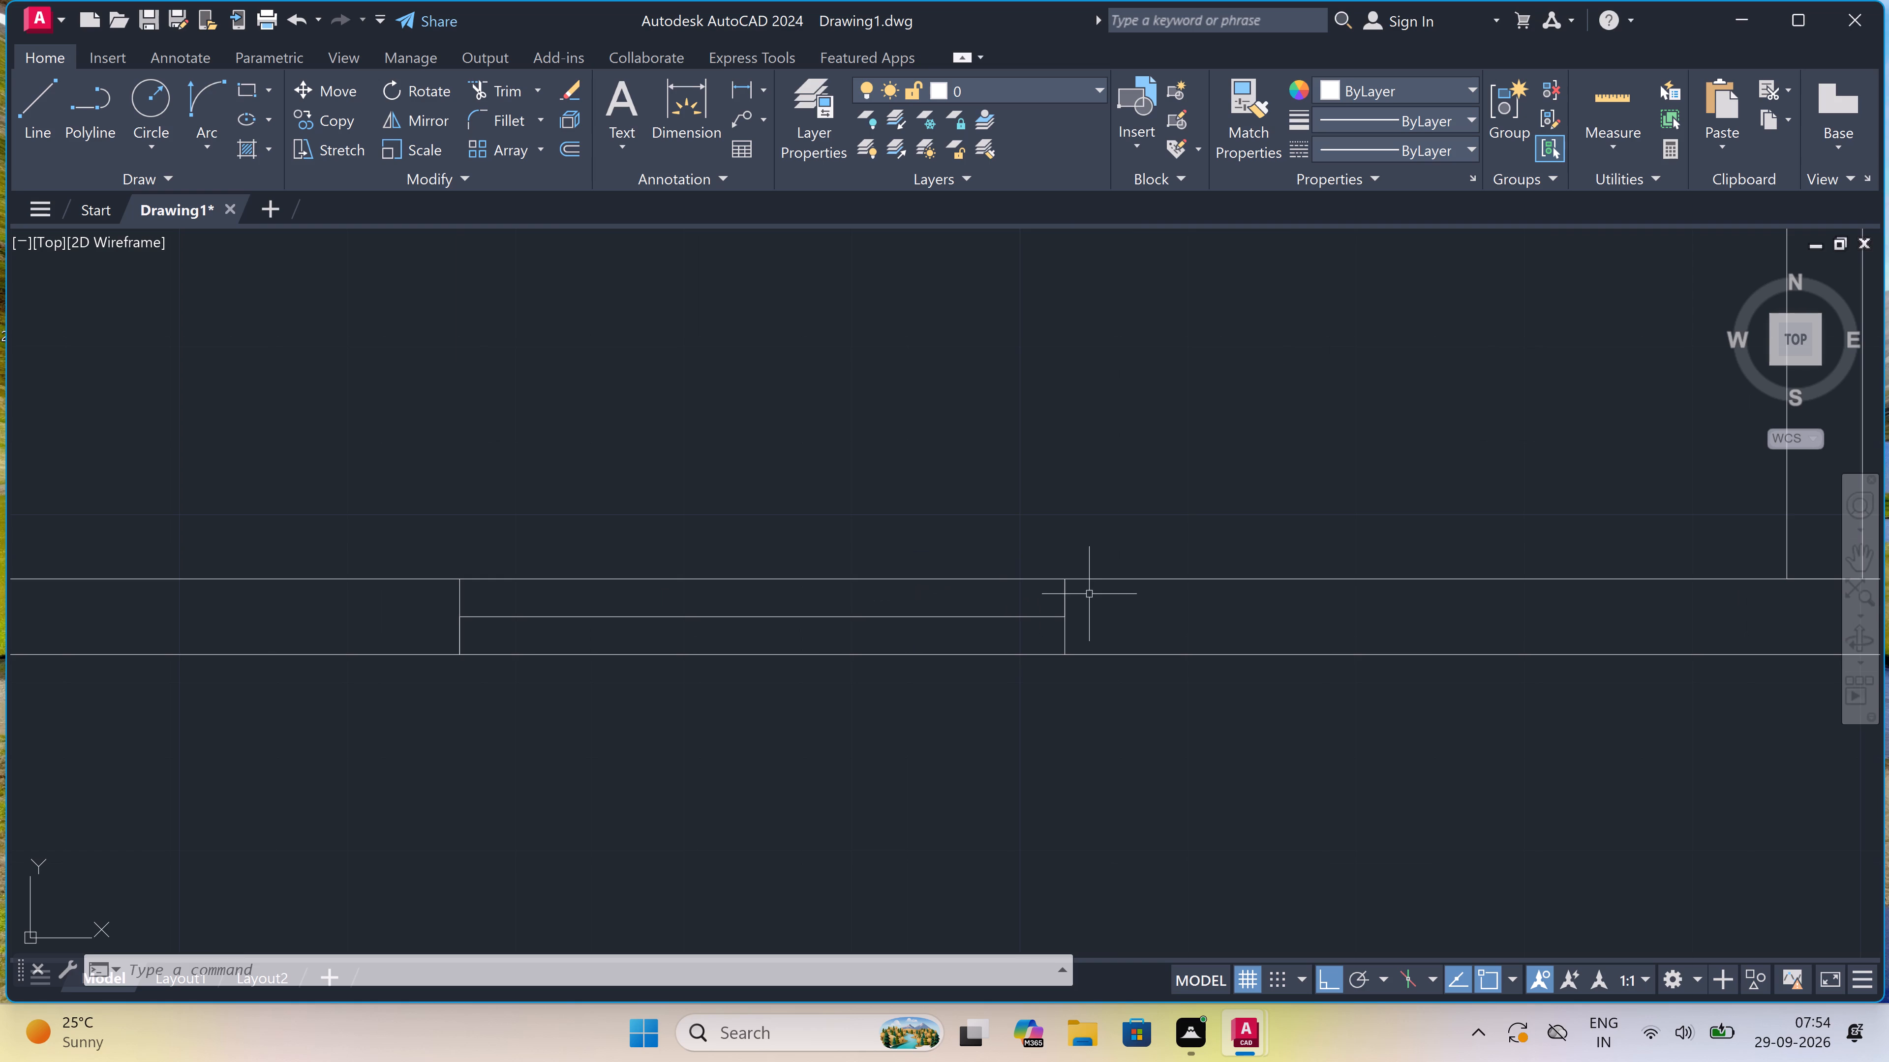
pyautogui.click(1089, 594)
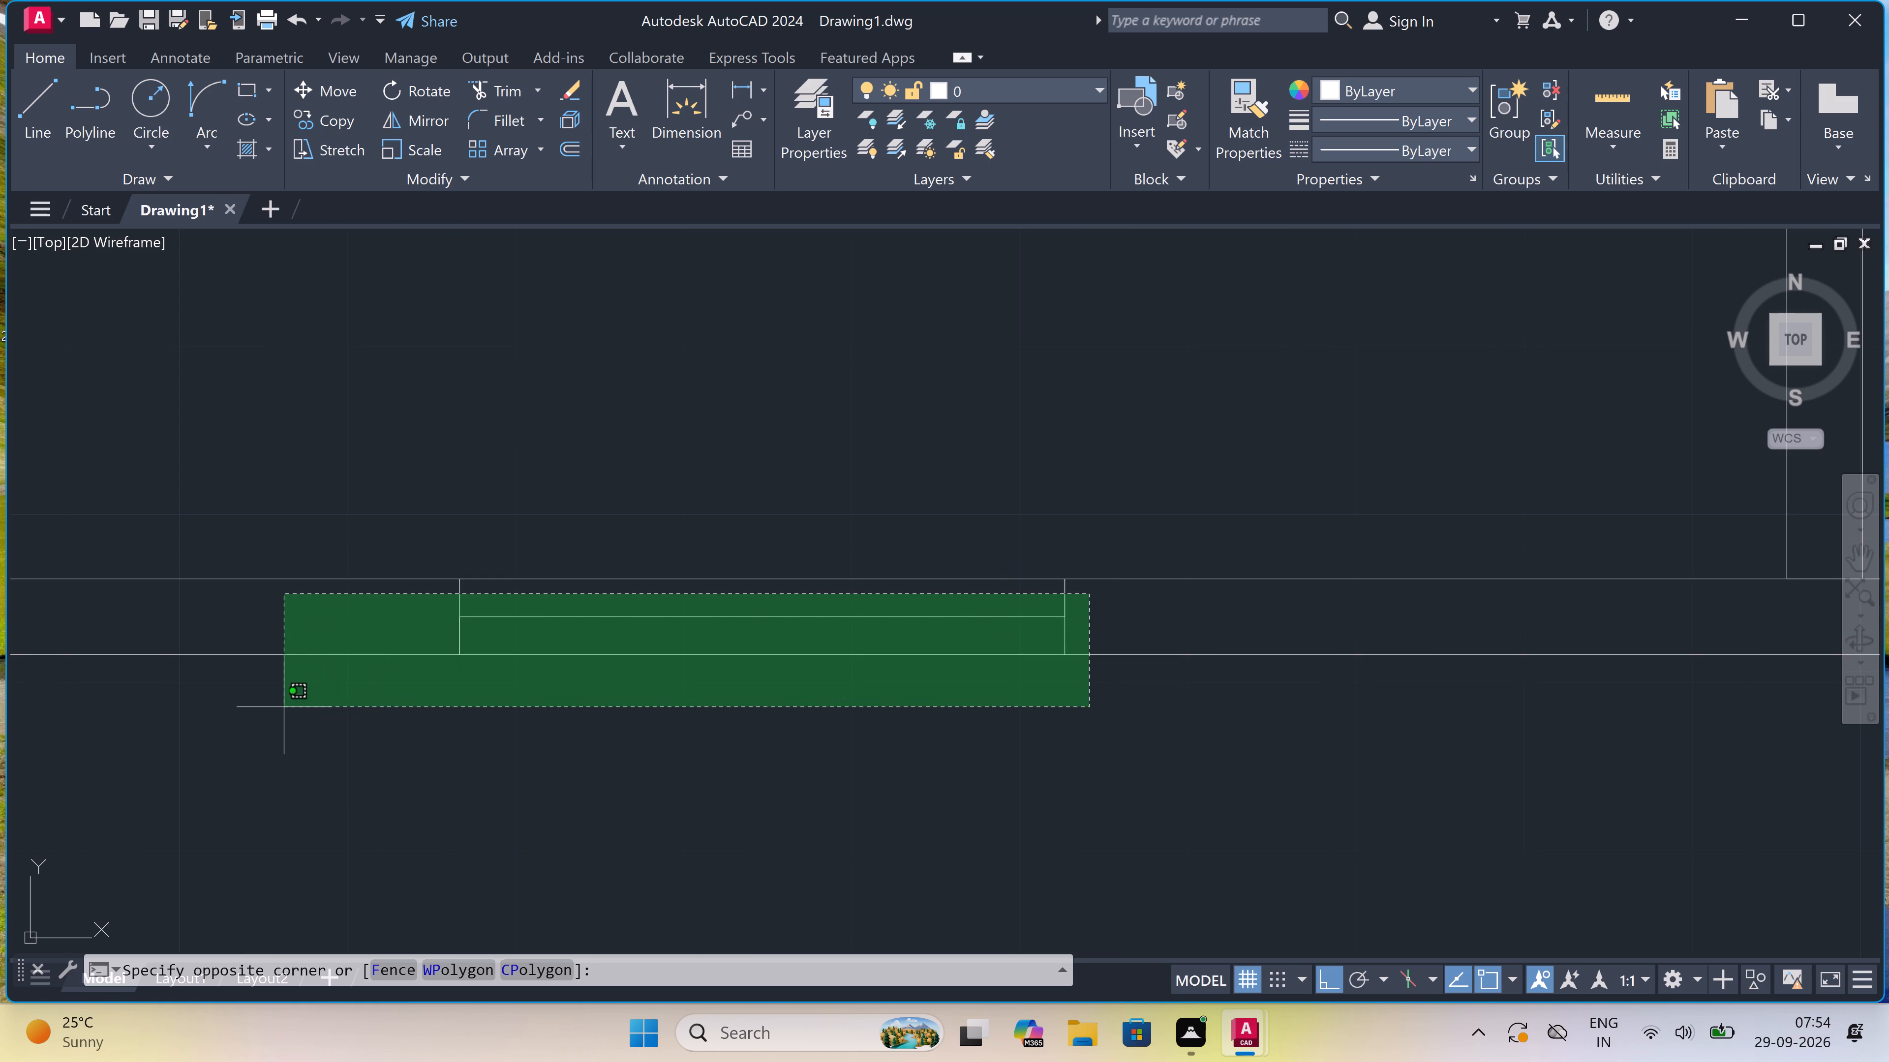
pyautogui.click(274, 640)
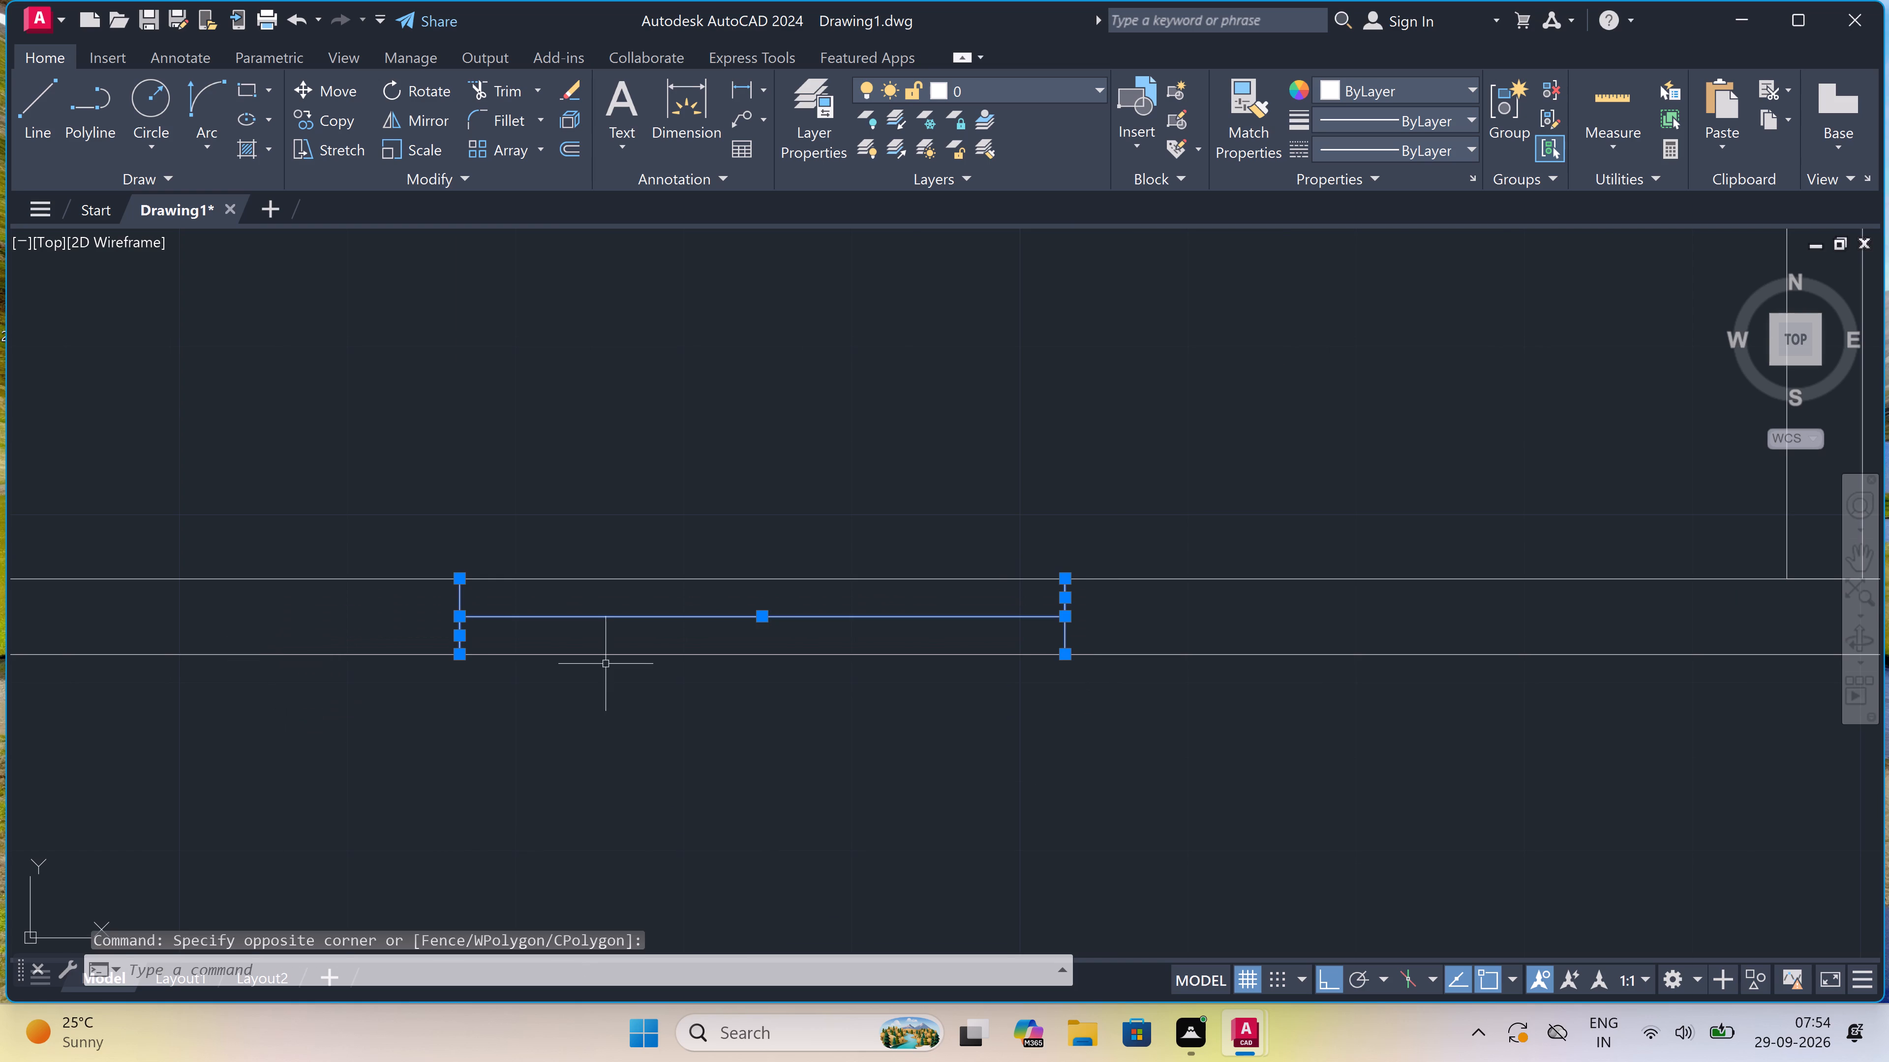
pyautogui.scroll(-4, 606, 663)
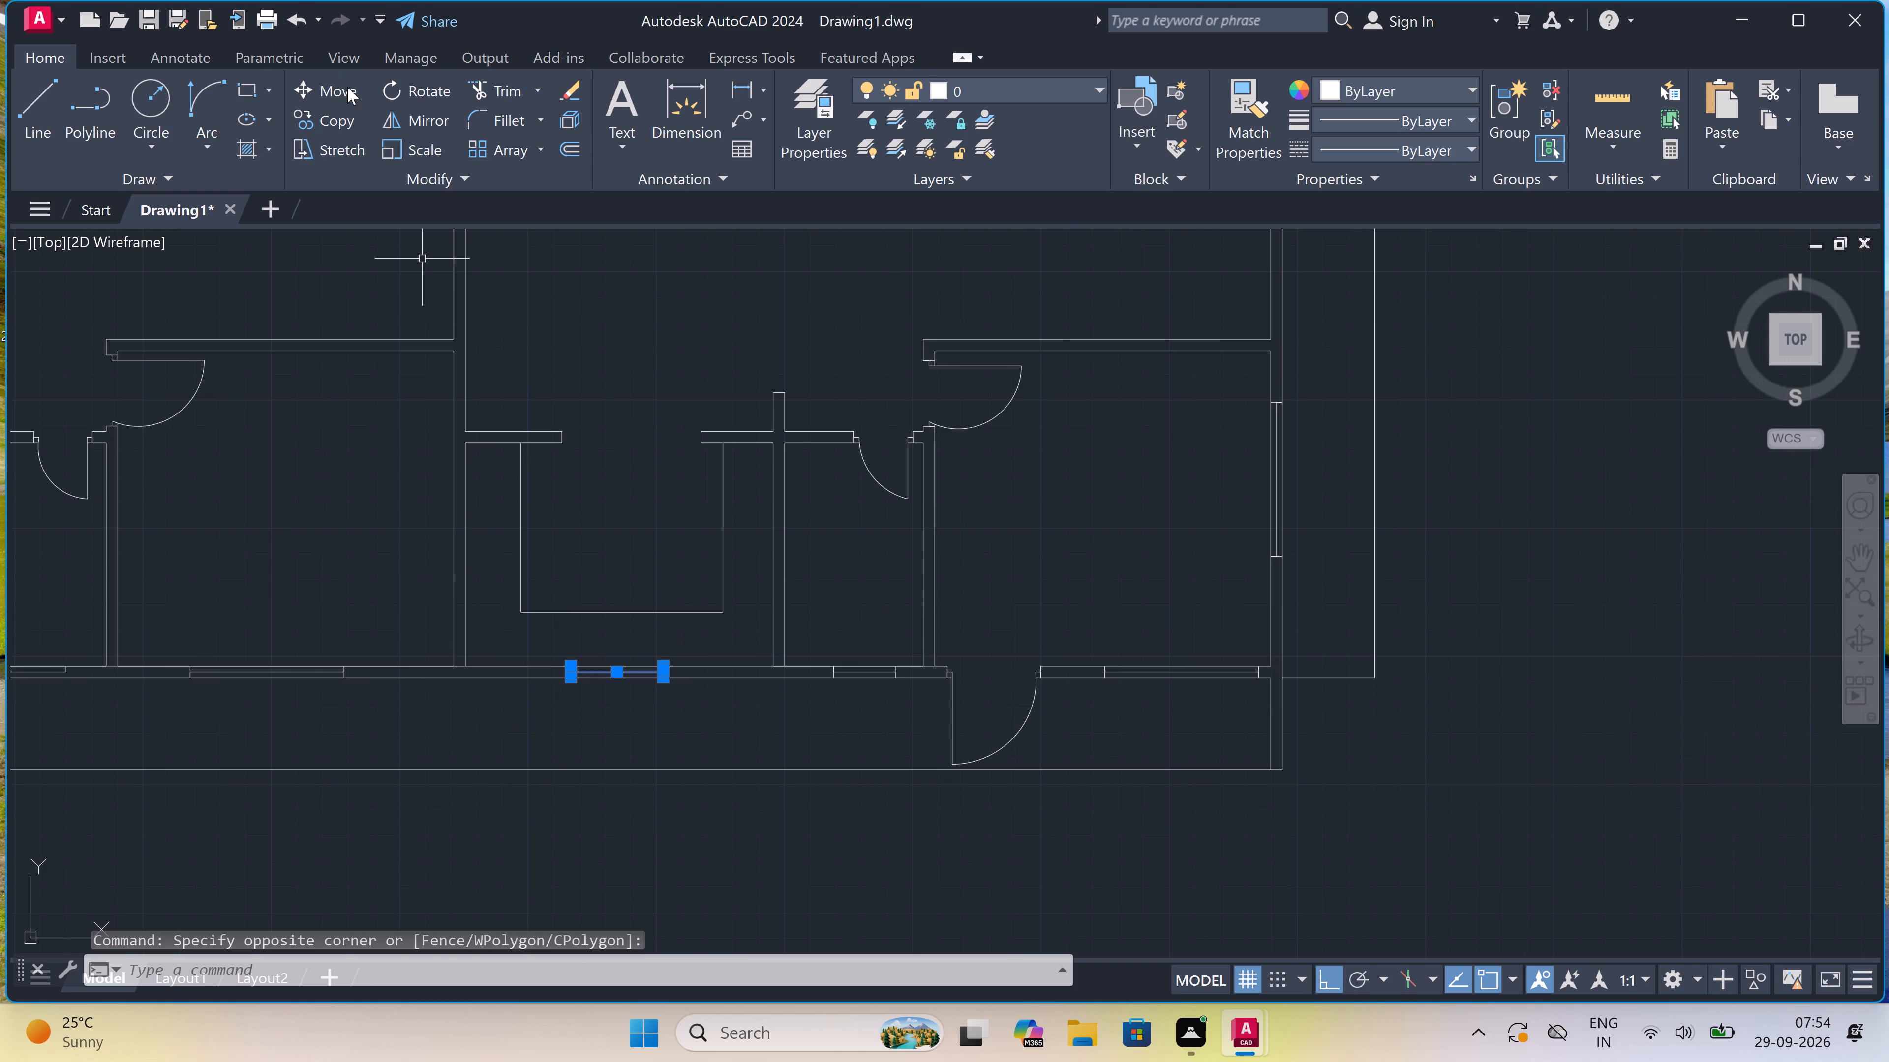
pyautogui.click(347, 87)
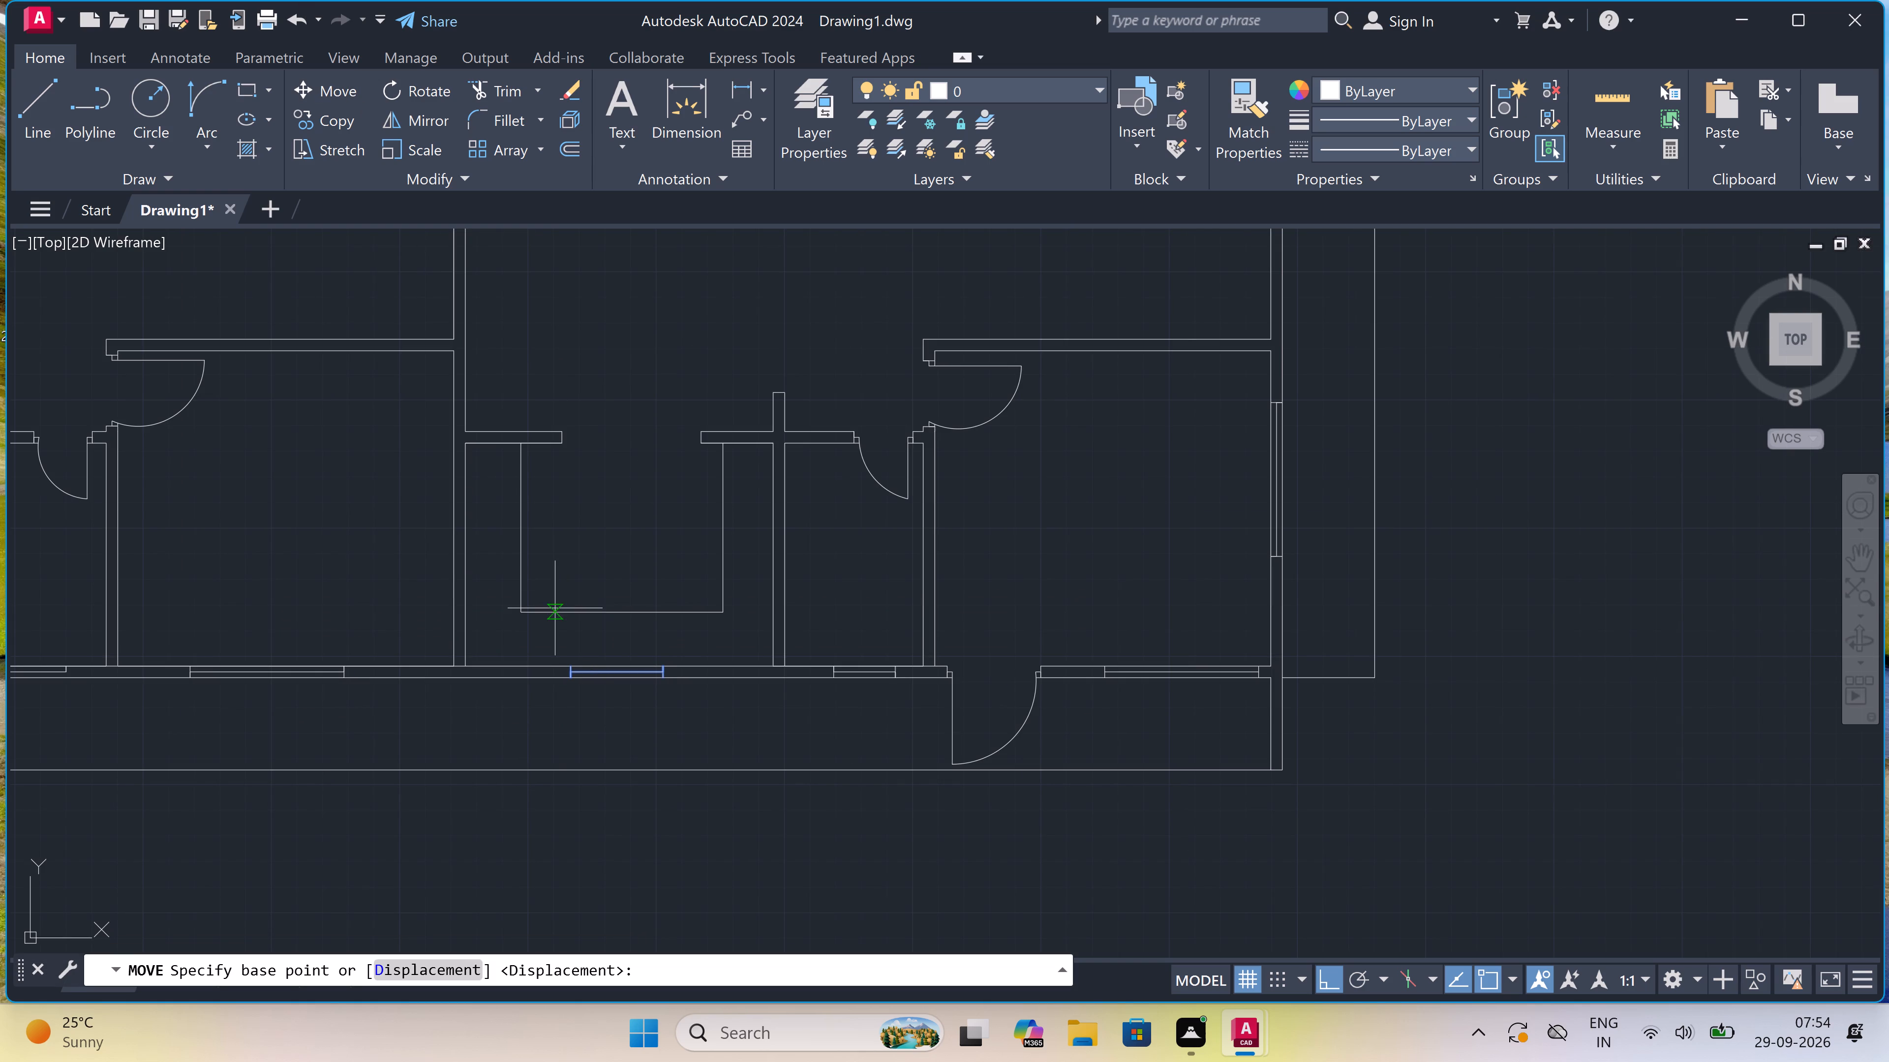
pyautogui.scroll(2, 564, 635)
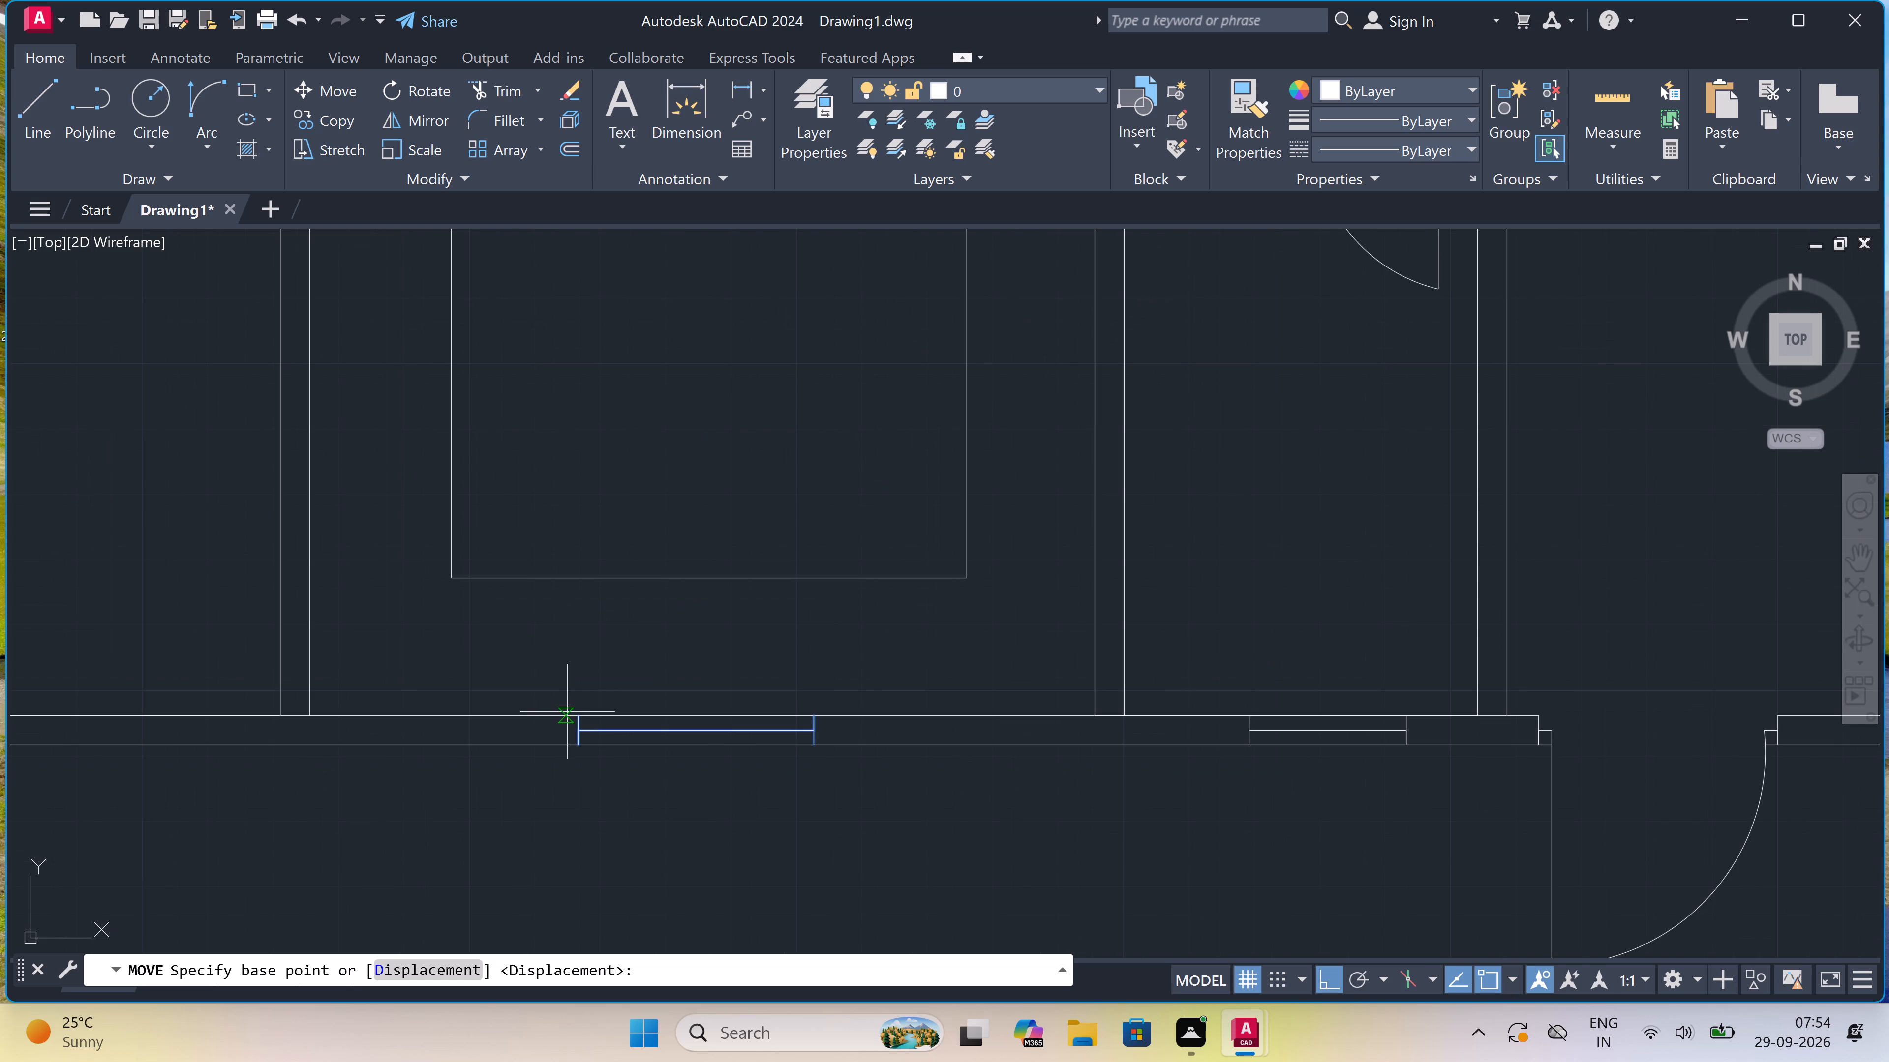
pyautogui.click(574, 717)
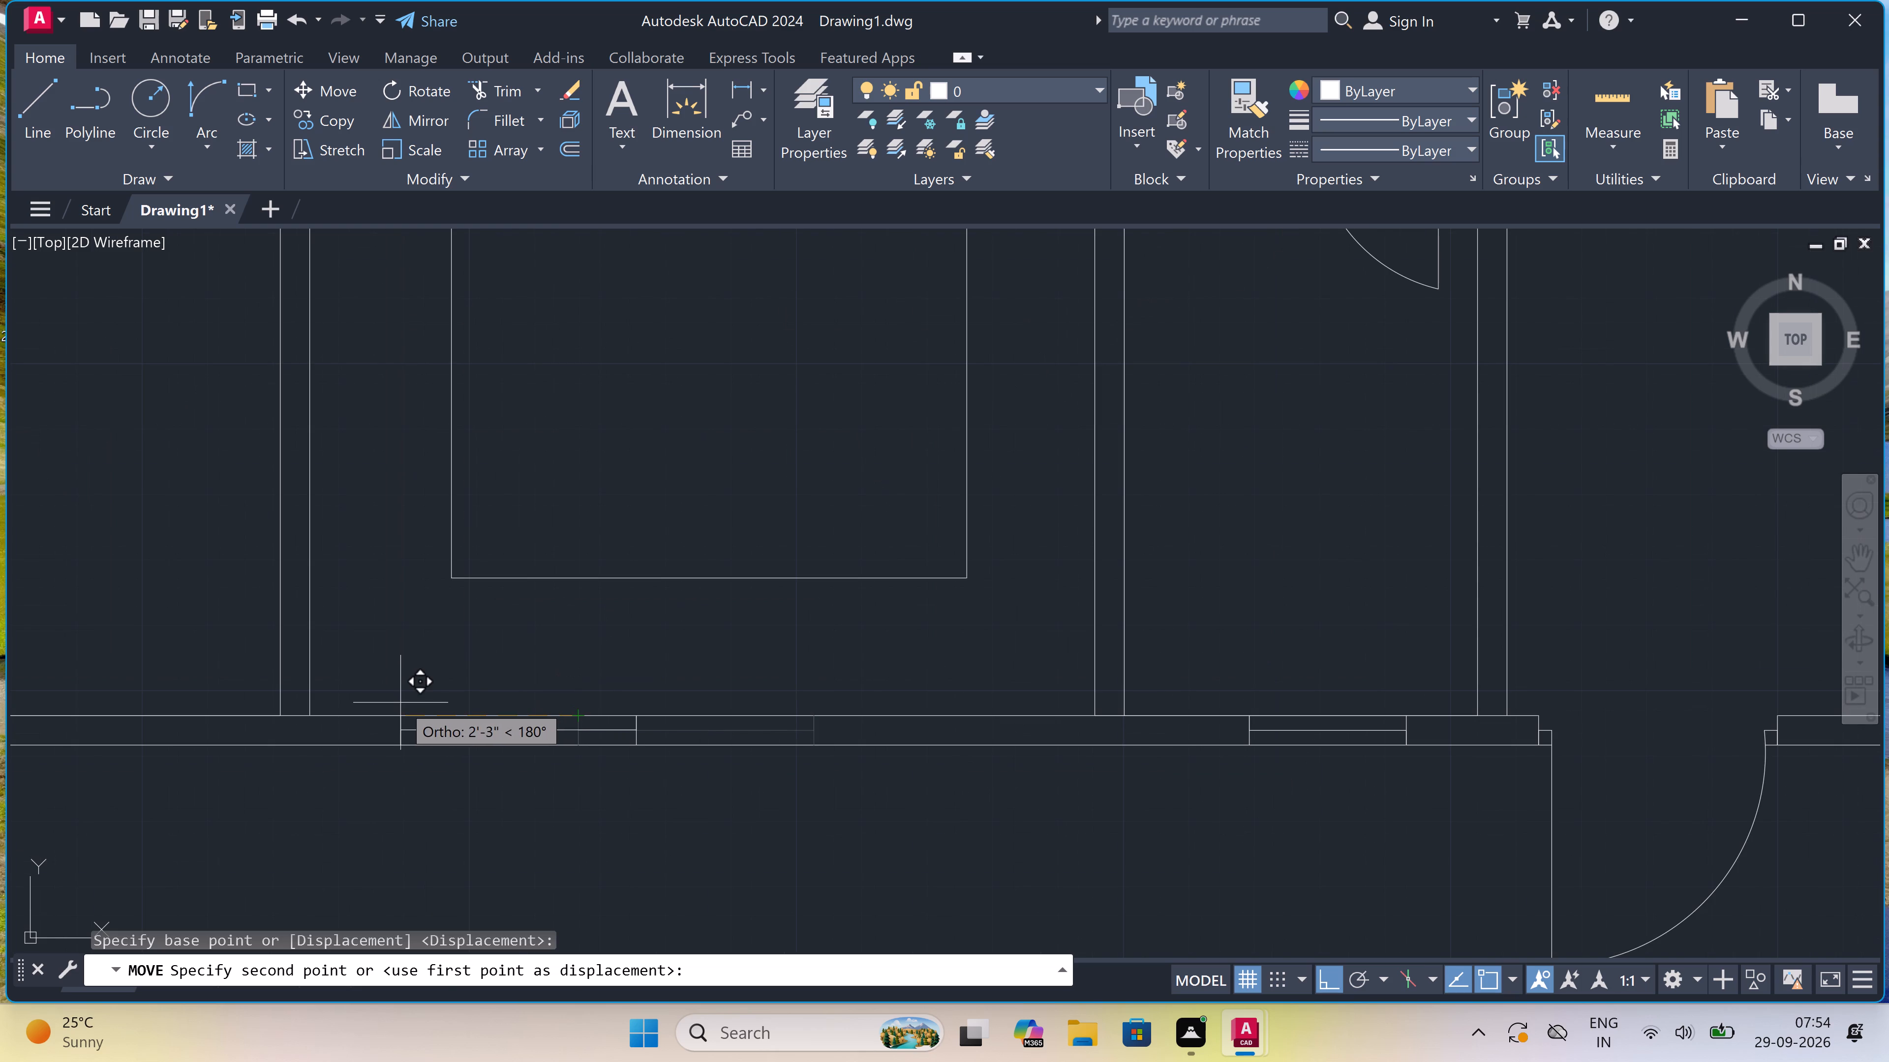
pyautogui.click(400, 703)
# Draw a jamb across the bottom wall just west of the narrow room's dividing wall, with a 2" stop and a 3' leaf pointing outward.
pyautogui.scroll(-2, 705, 650)
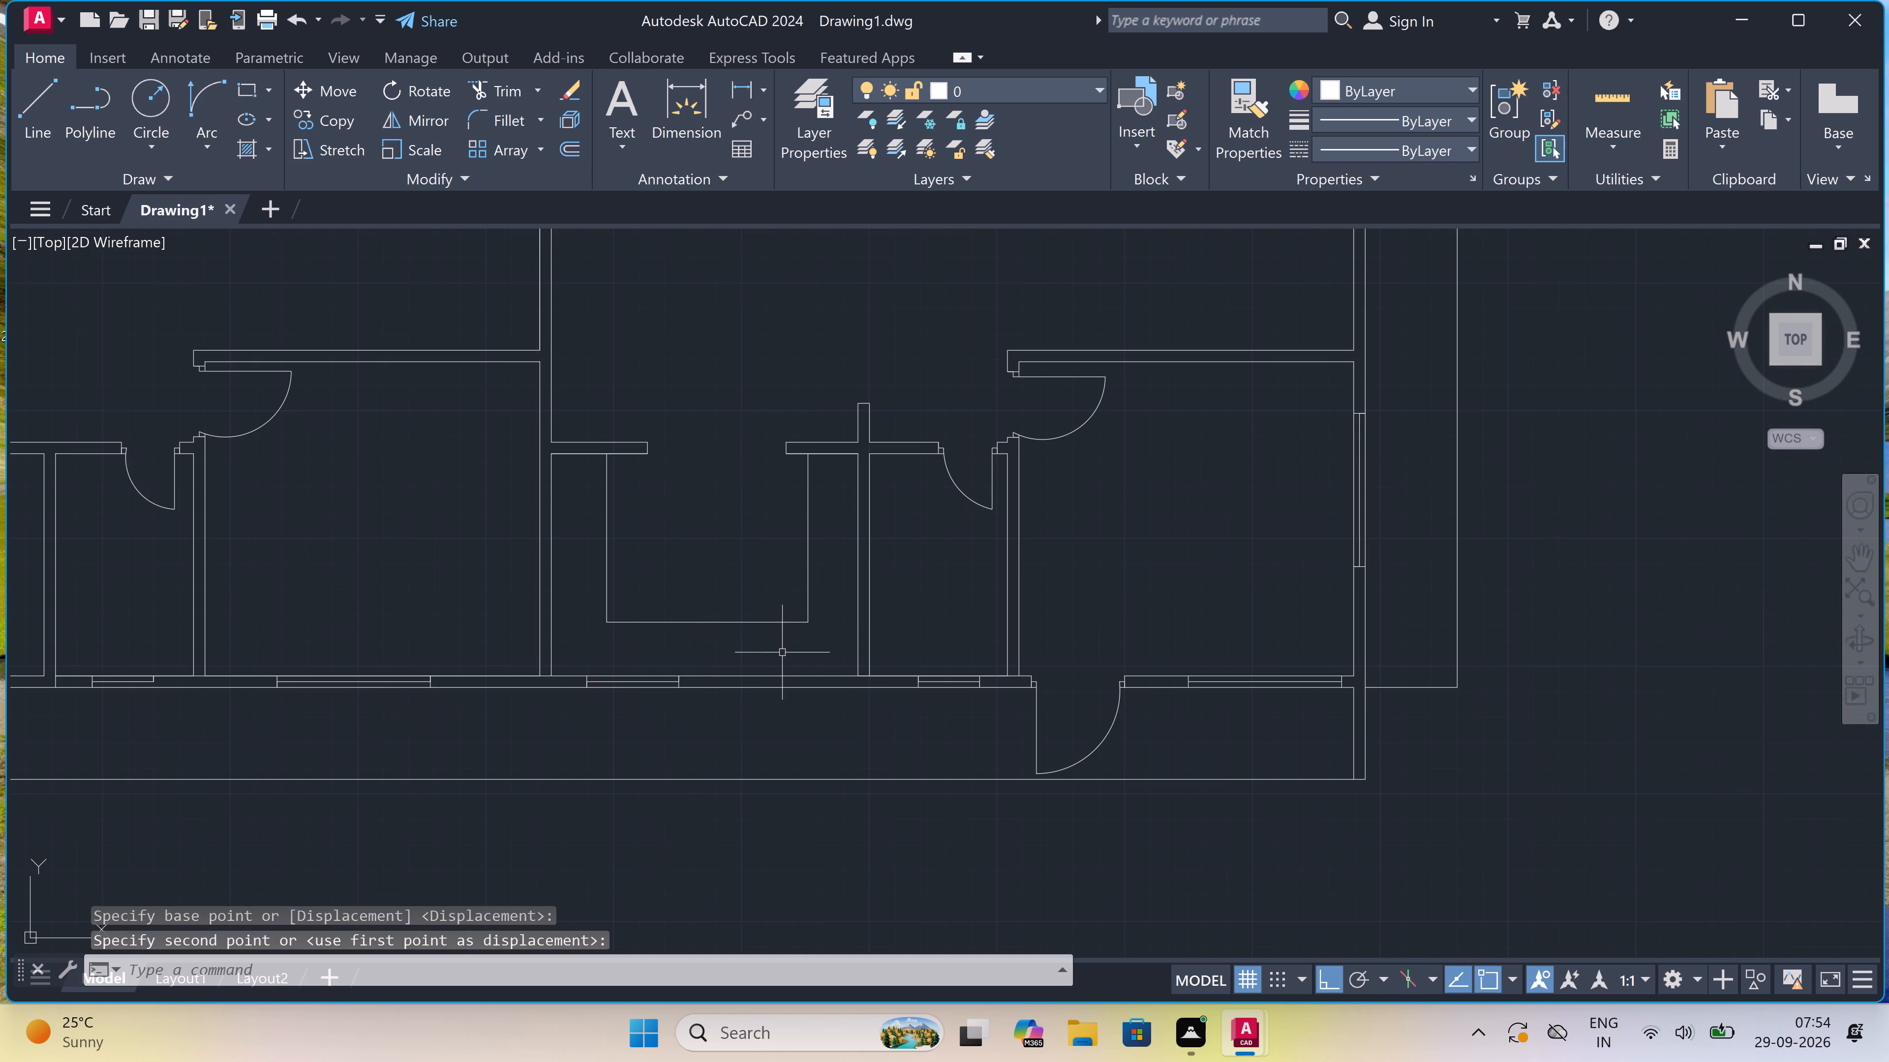
pyautogui.scroll(1, 812, 649)
pyautogui.press('l')
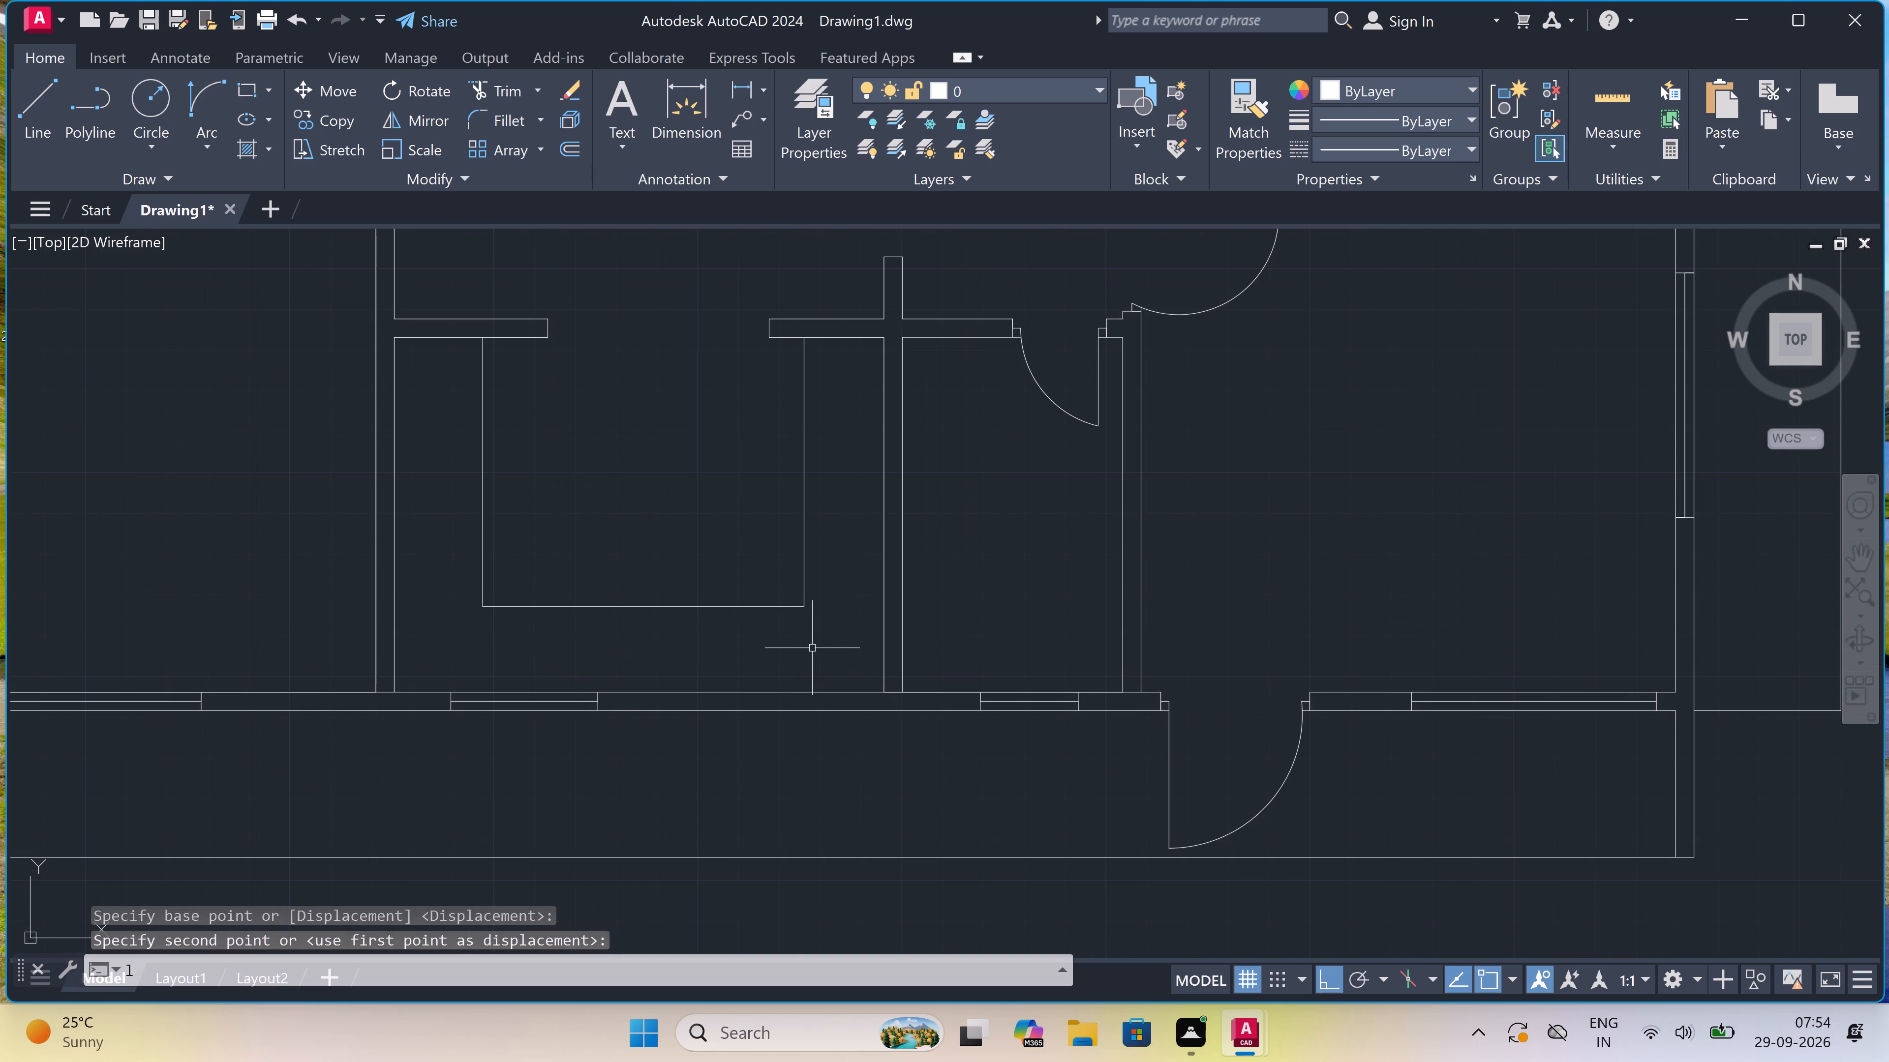
pyautogui.press('space')
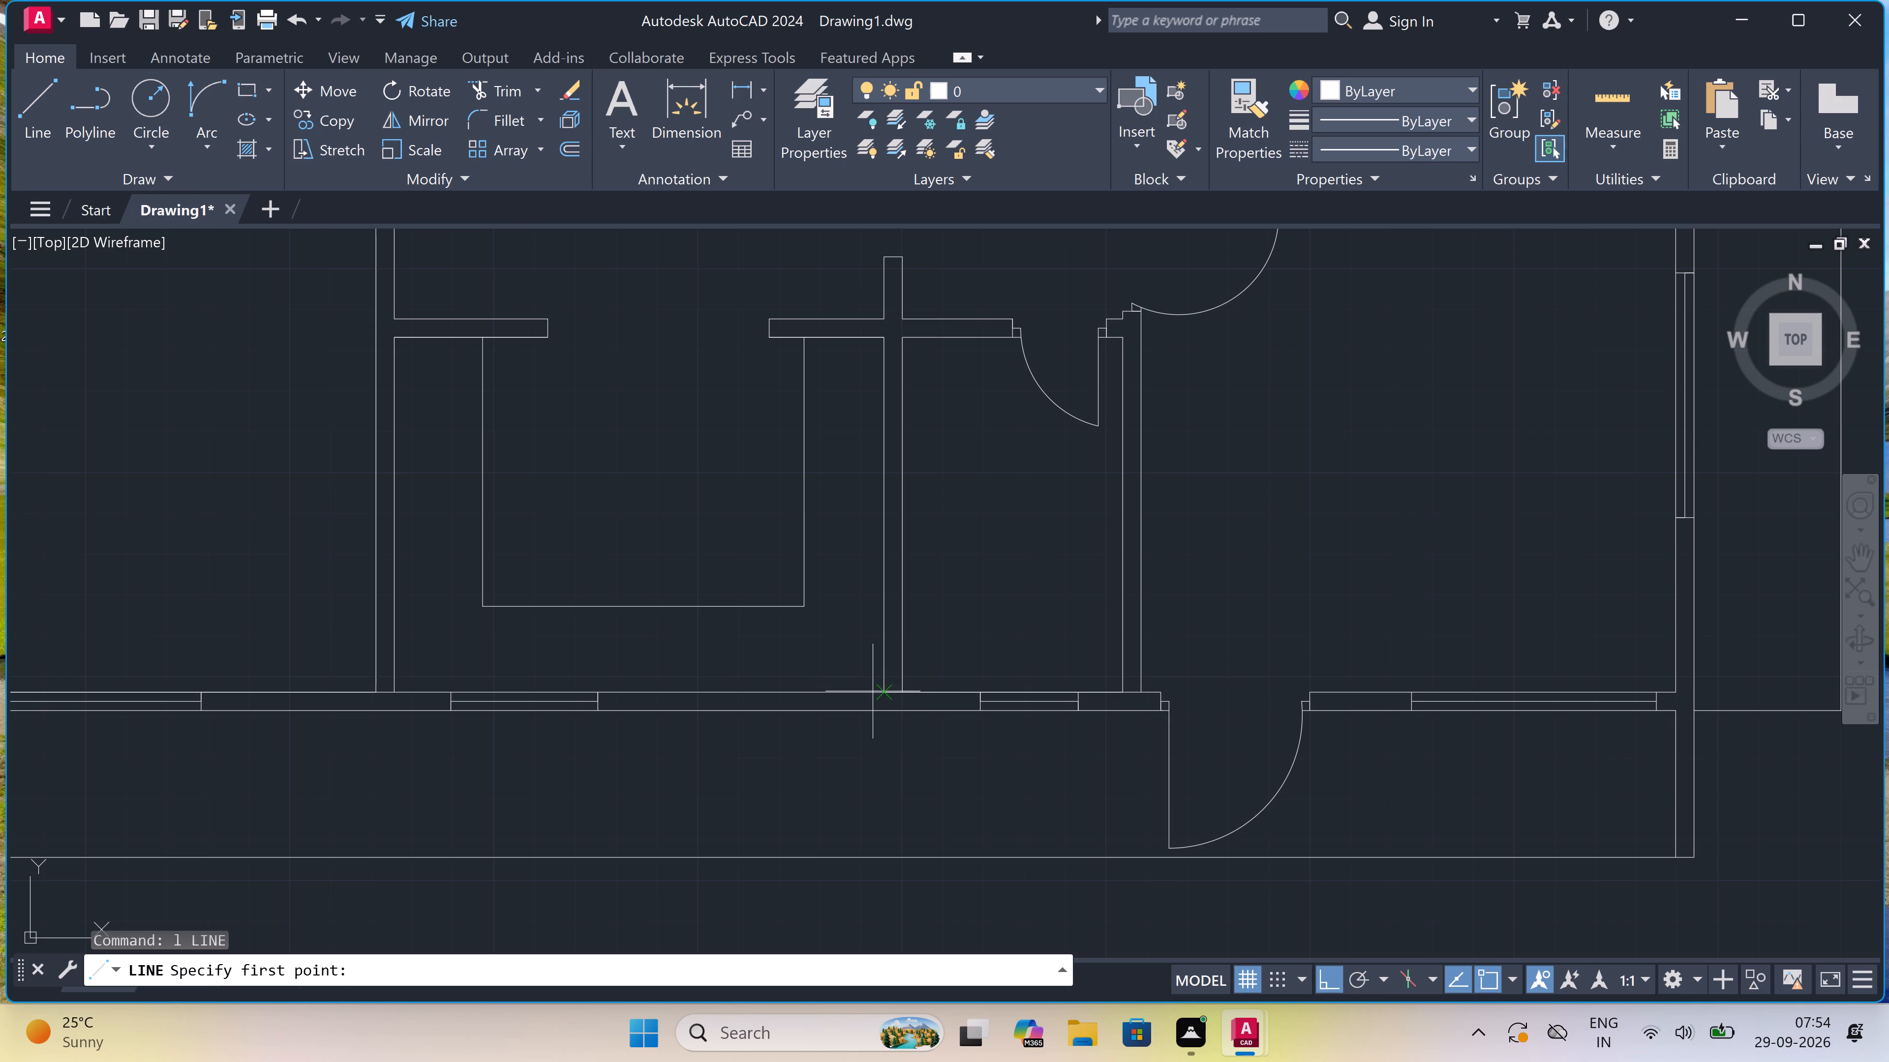
pyautogui.scroll(1, 852, 690)
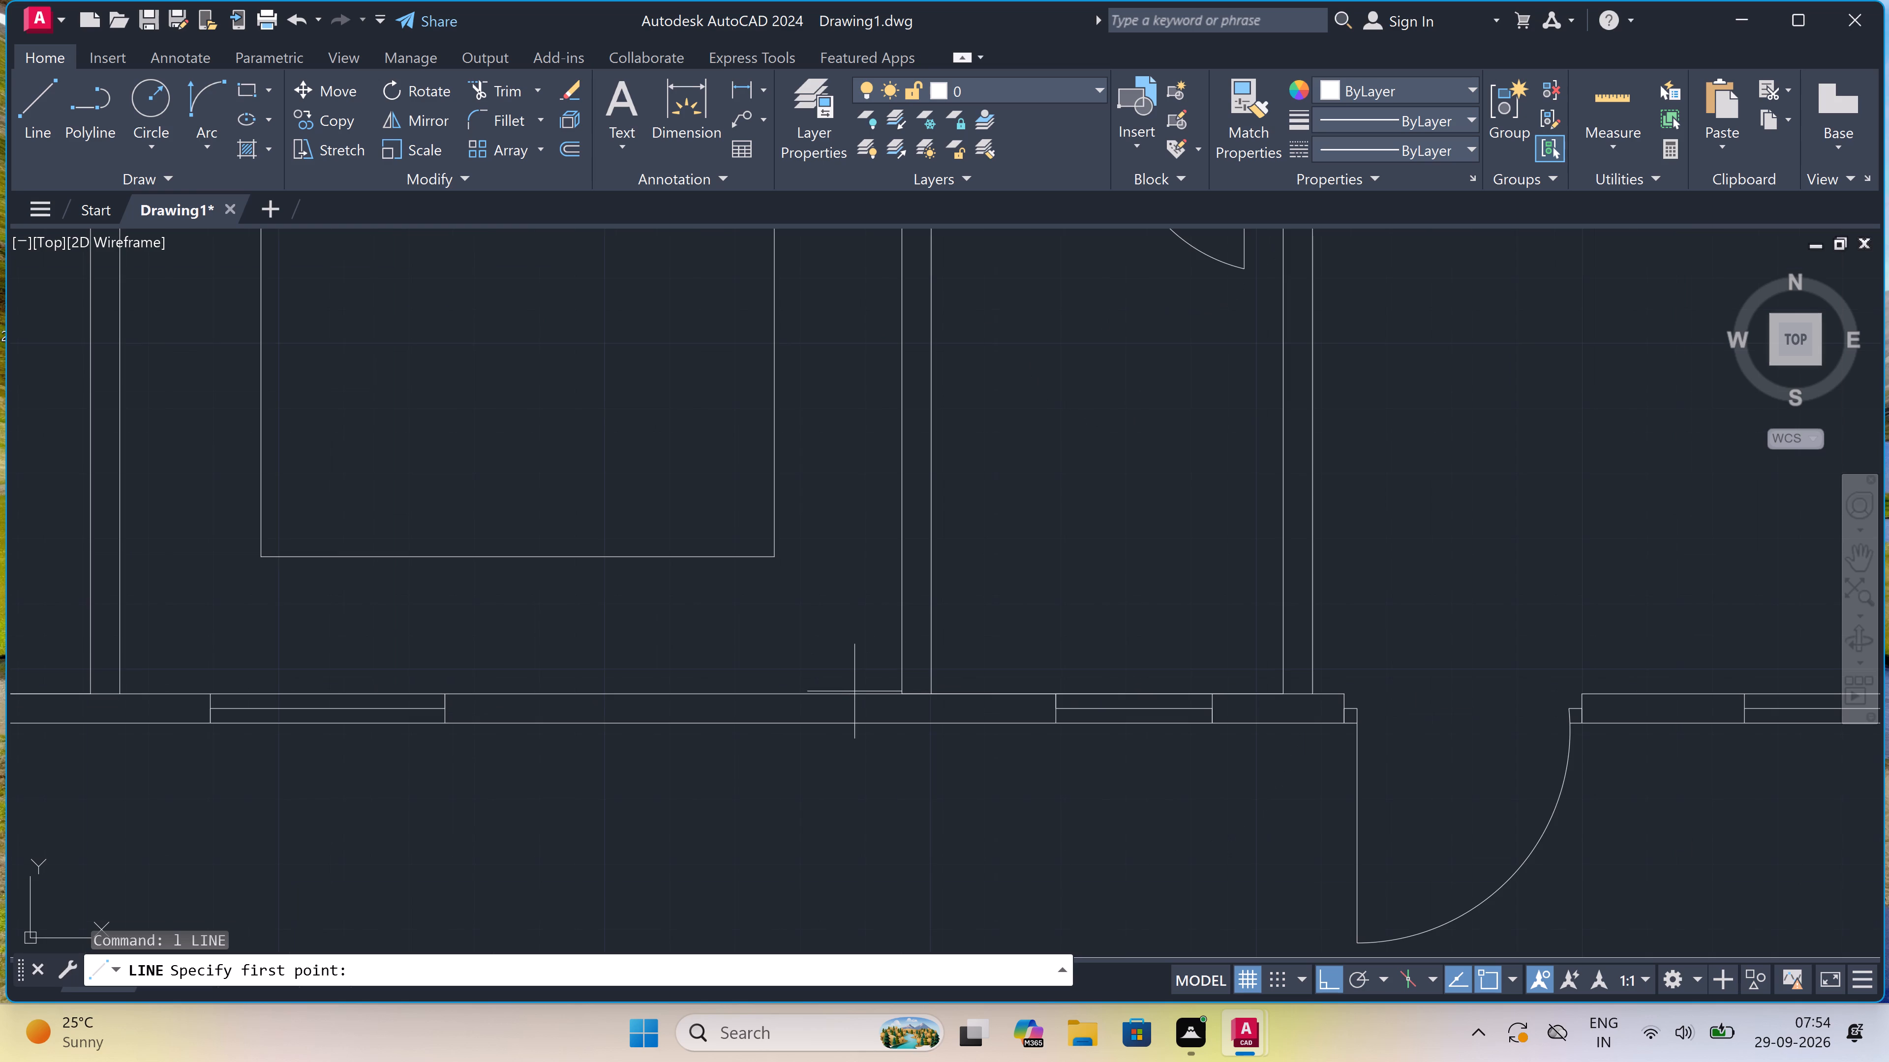
pyautogui.scroll(1, 856, 691)
pyautogui.click(860, 692)
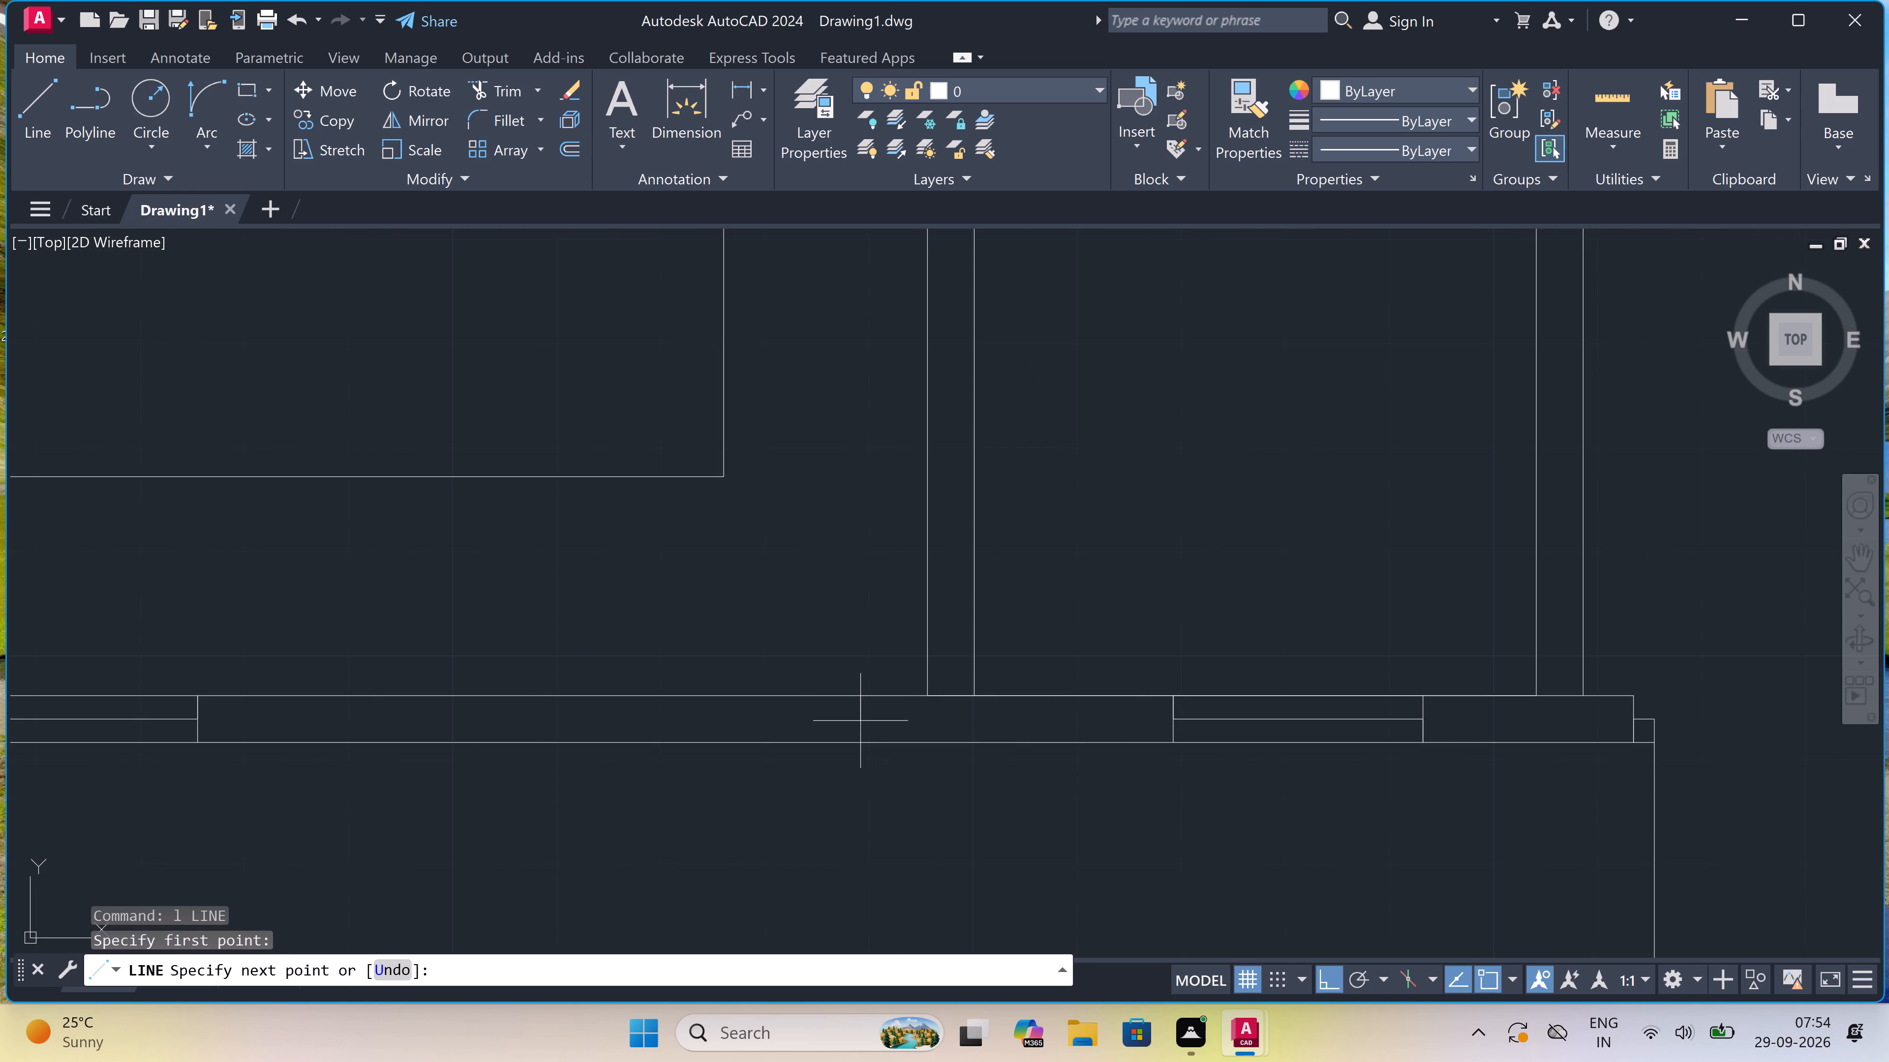
pyautogui.click(860, 732)
pyautogui.click(859, 722)
pyautogui.write('2"')
pyautogui.press('space')
pyautogui.write("3'")
pyautogui.press('space')
pyautogui.press('Escape')
# Draw the opposite jamb across the bottom wall, about midway between the relocated window and the door leaf, with a 2" stop toward the leaf.
pyautogui.scroll(-3, 840, 743)
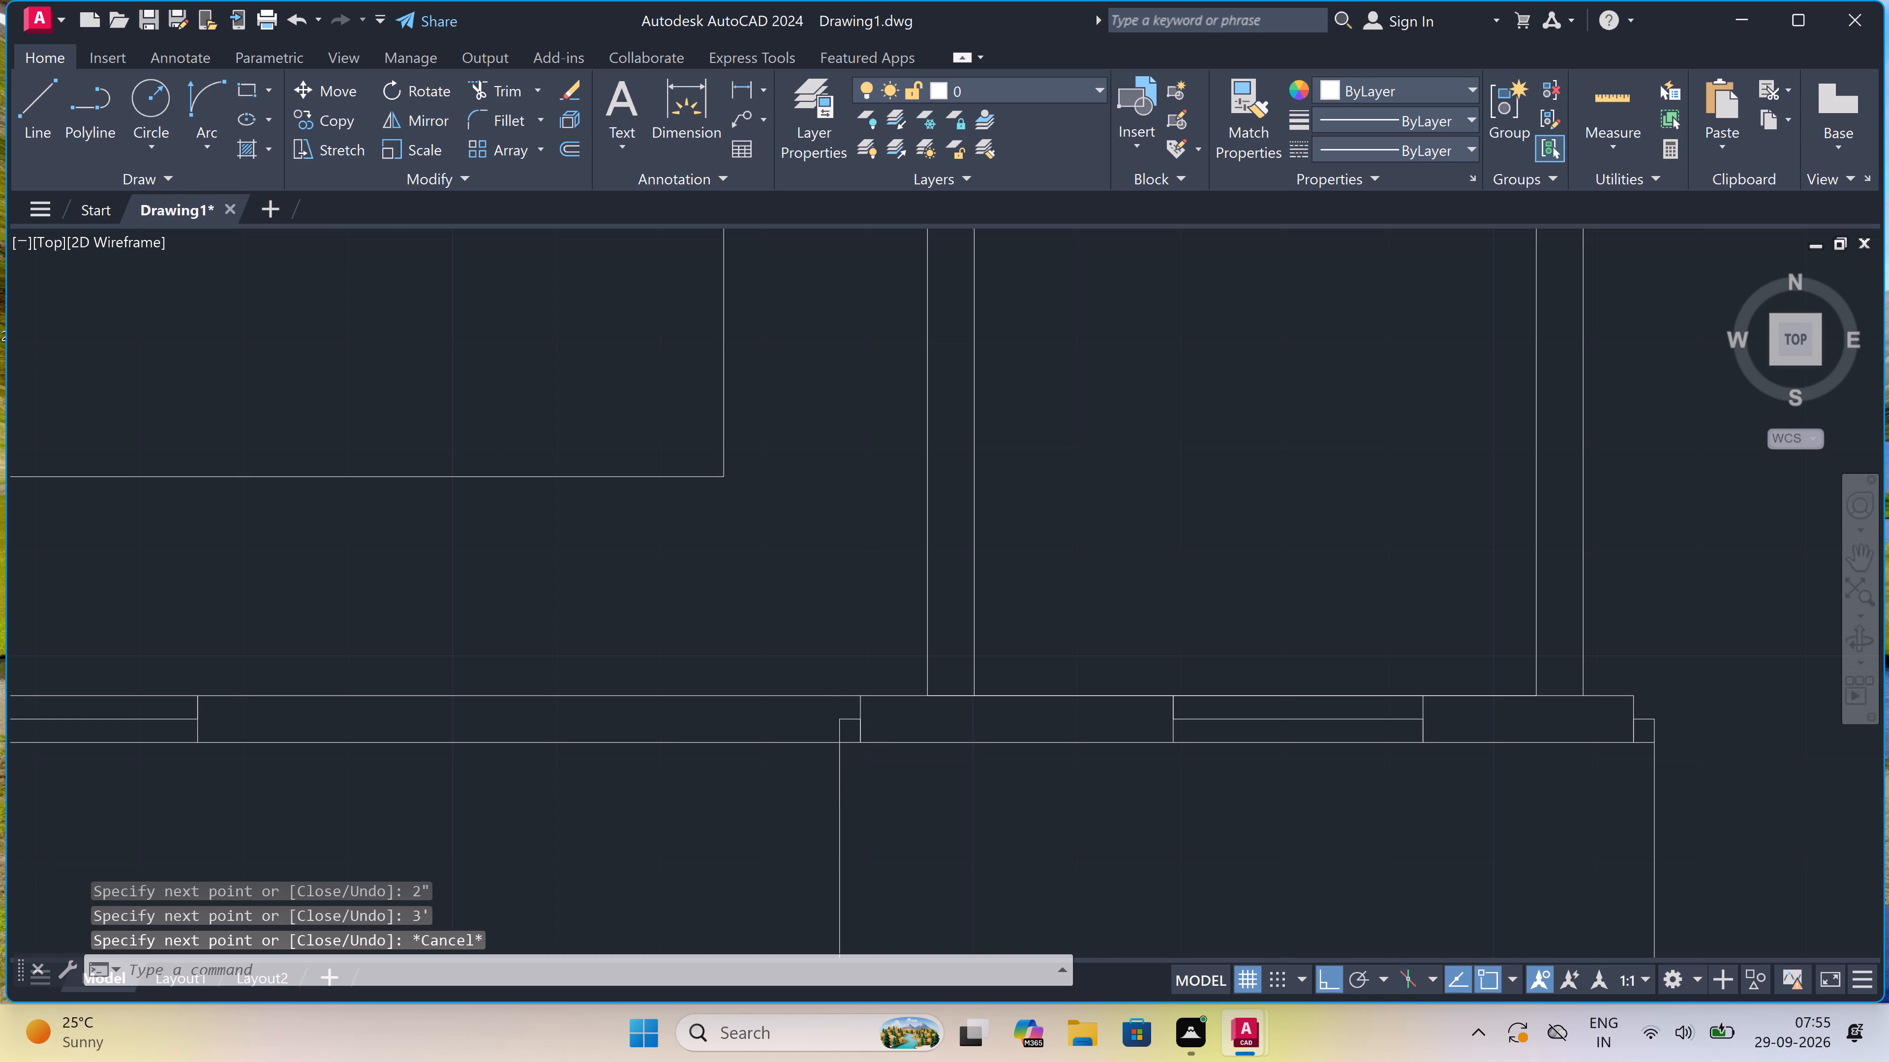
pyautogui.scroll(2, 663, 786)
pyautogui.press('space')
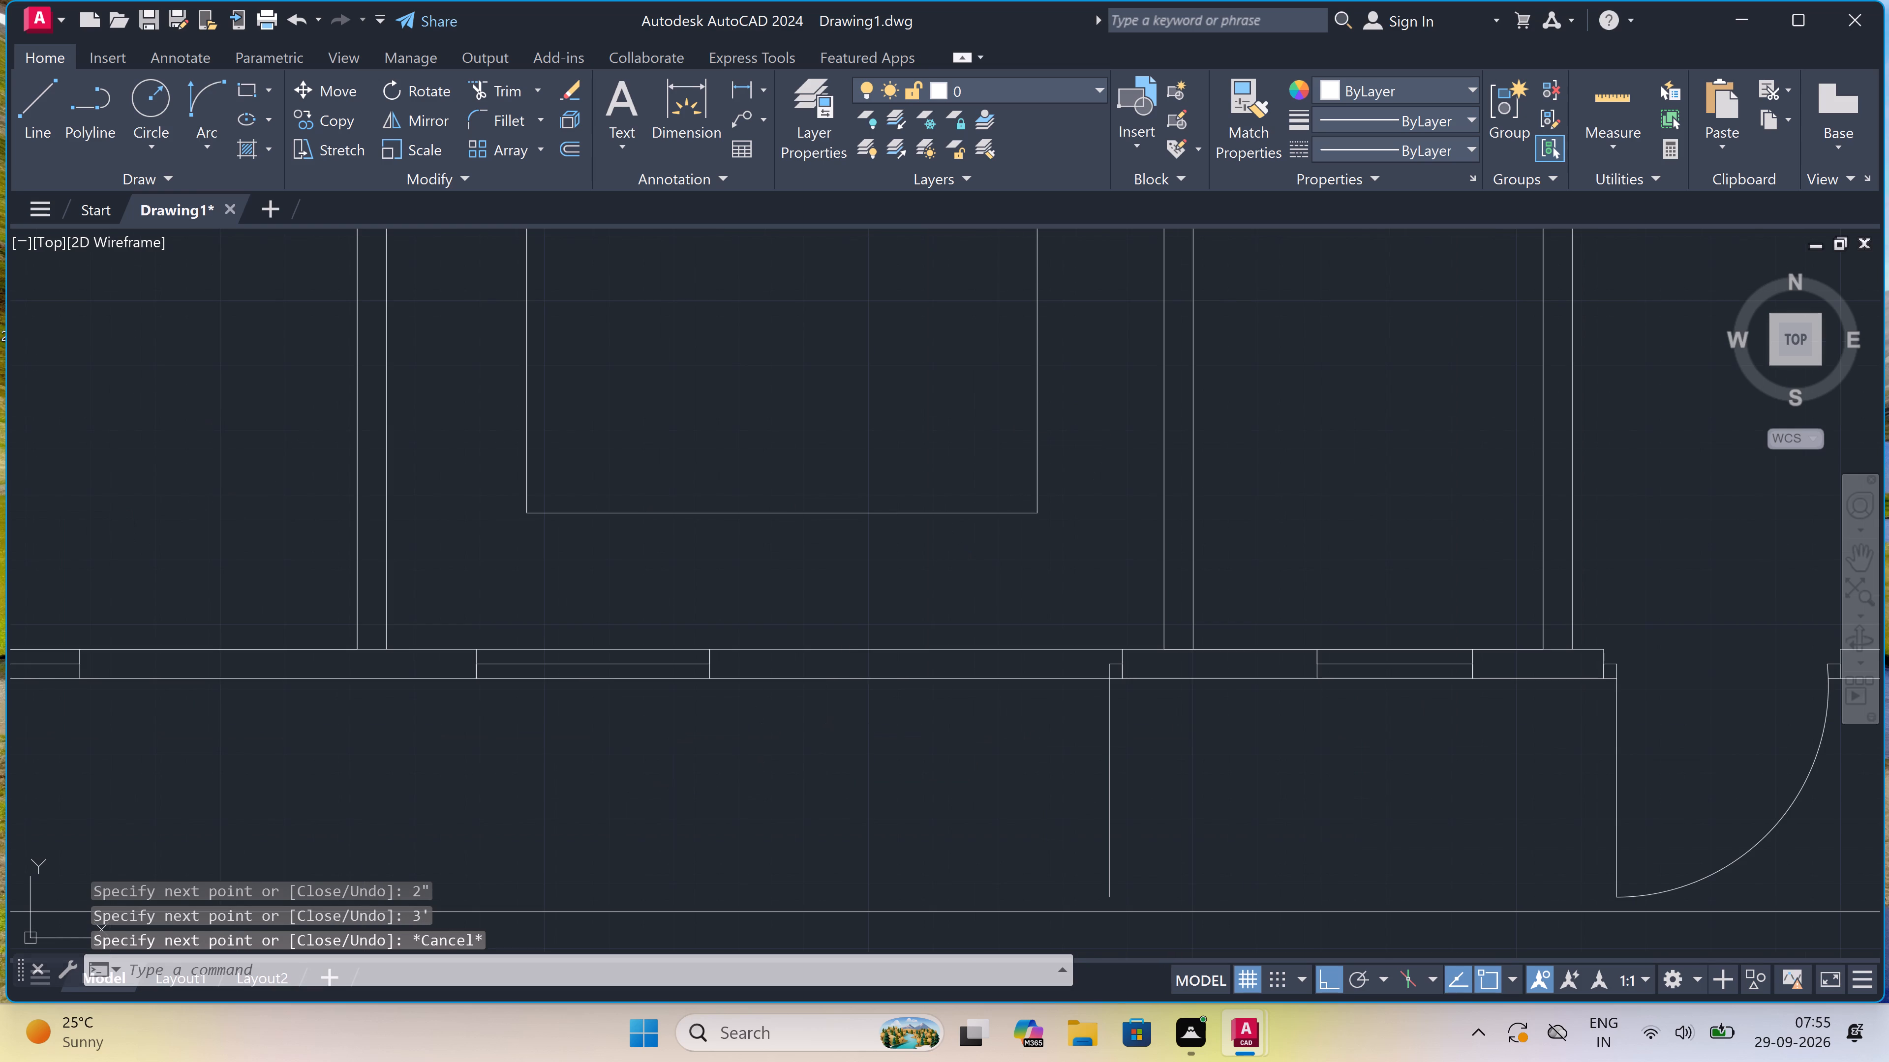
pyautogui.click(913, 679)
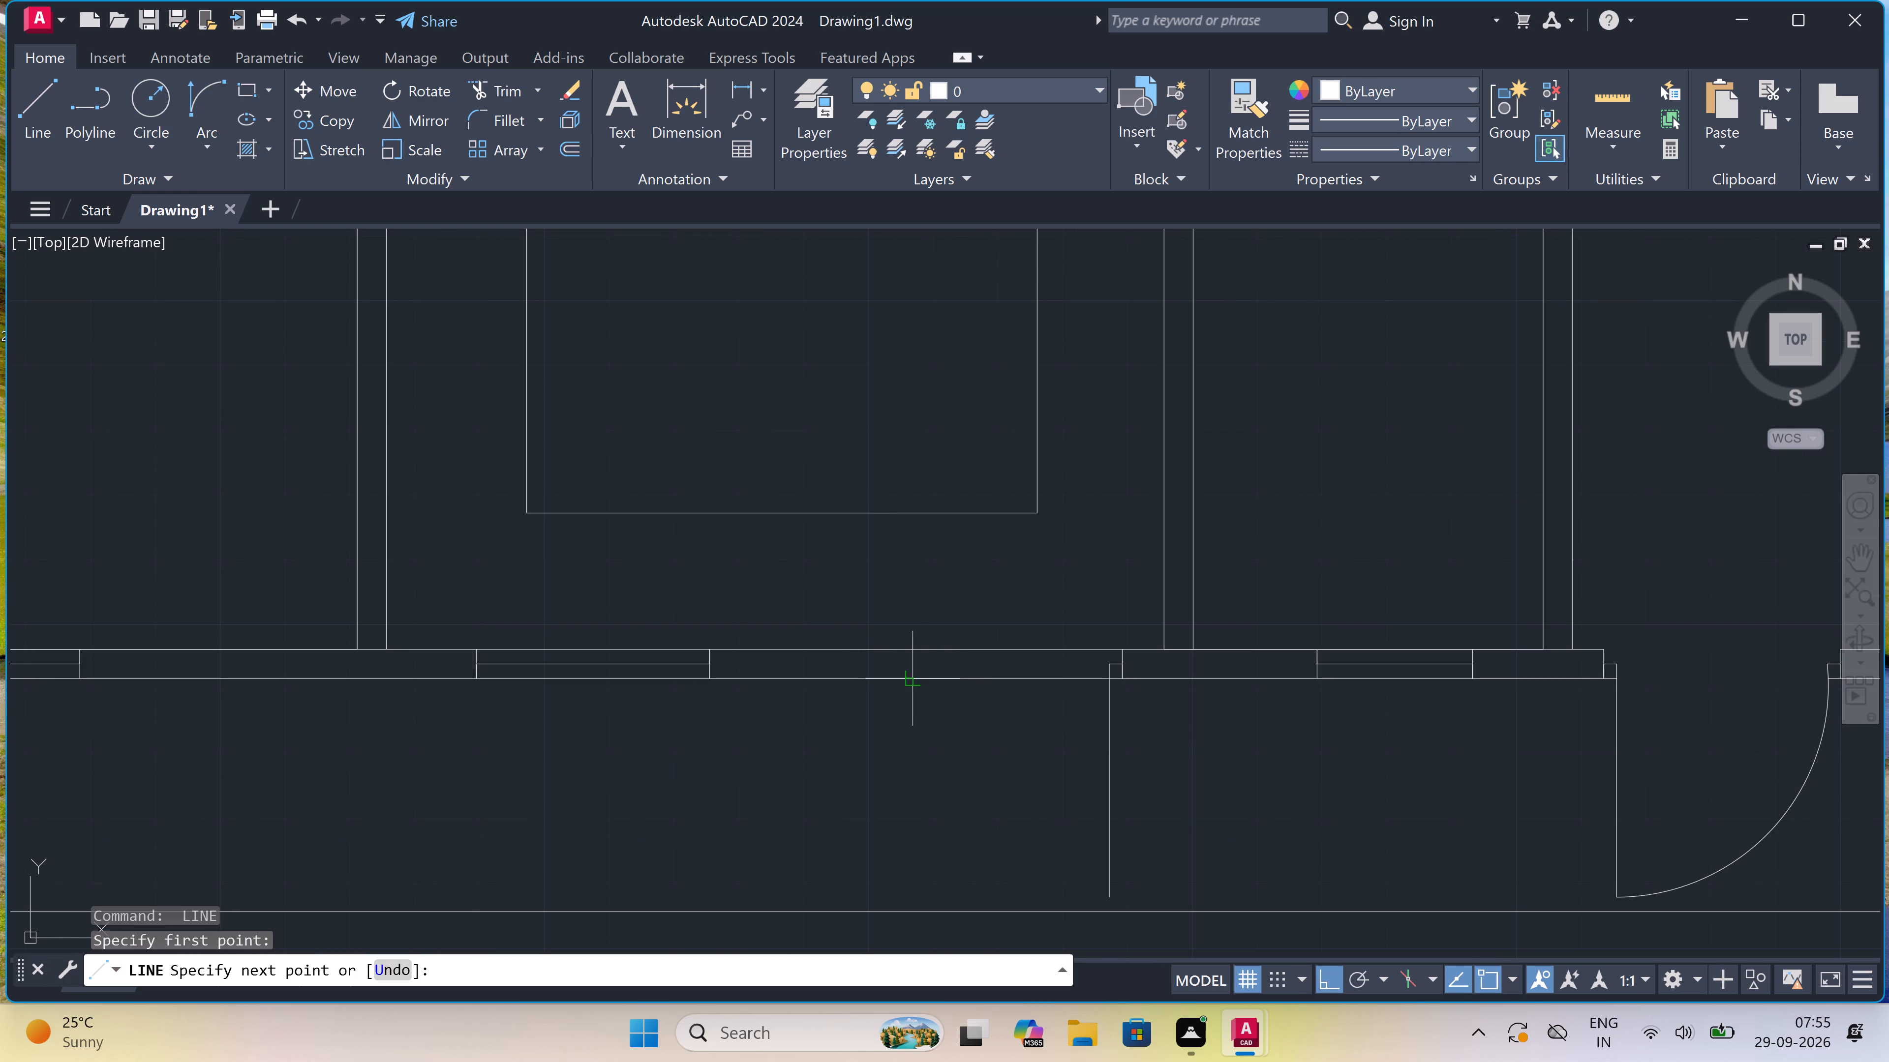
pyautogui.click(914, 653)
pyautogui.click(918, 672)
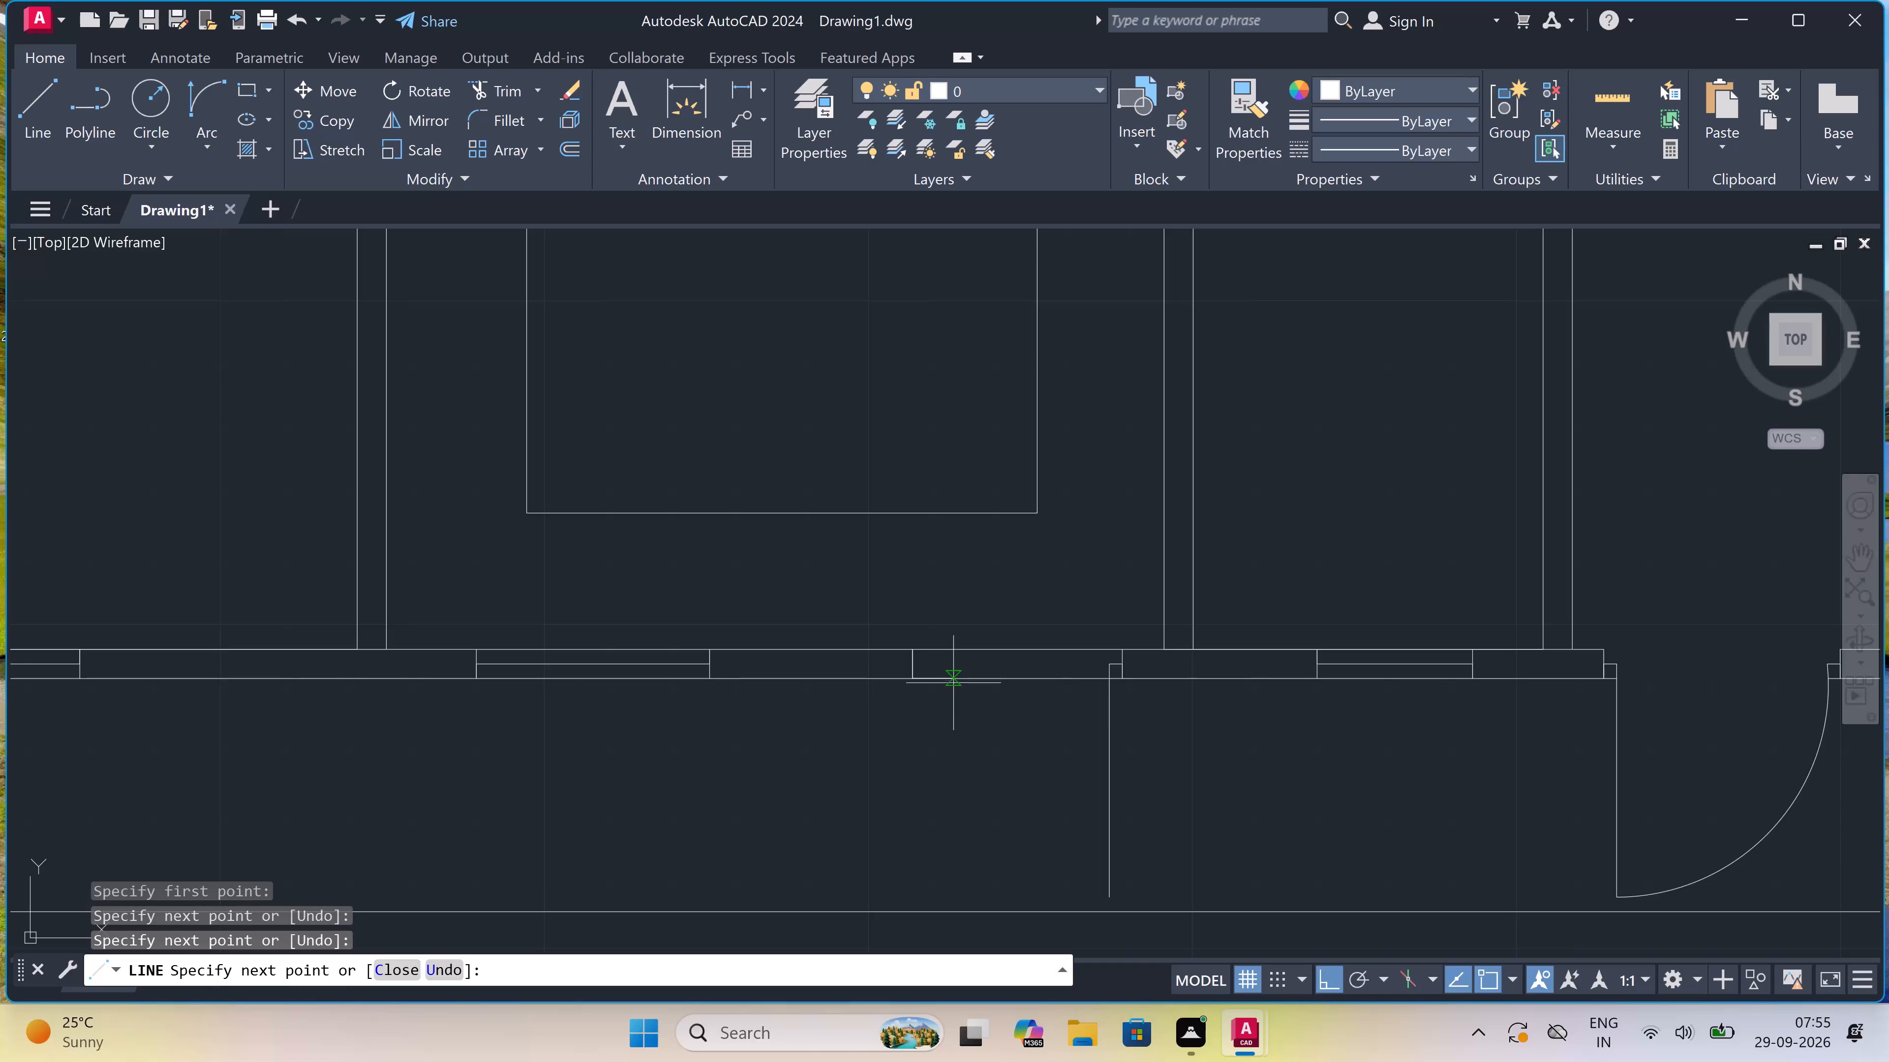
pyautogui.scroll(3, 951, 688)
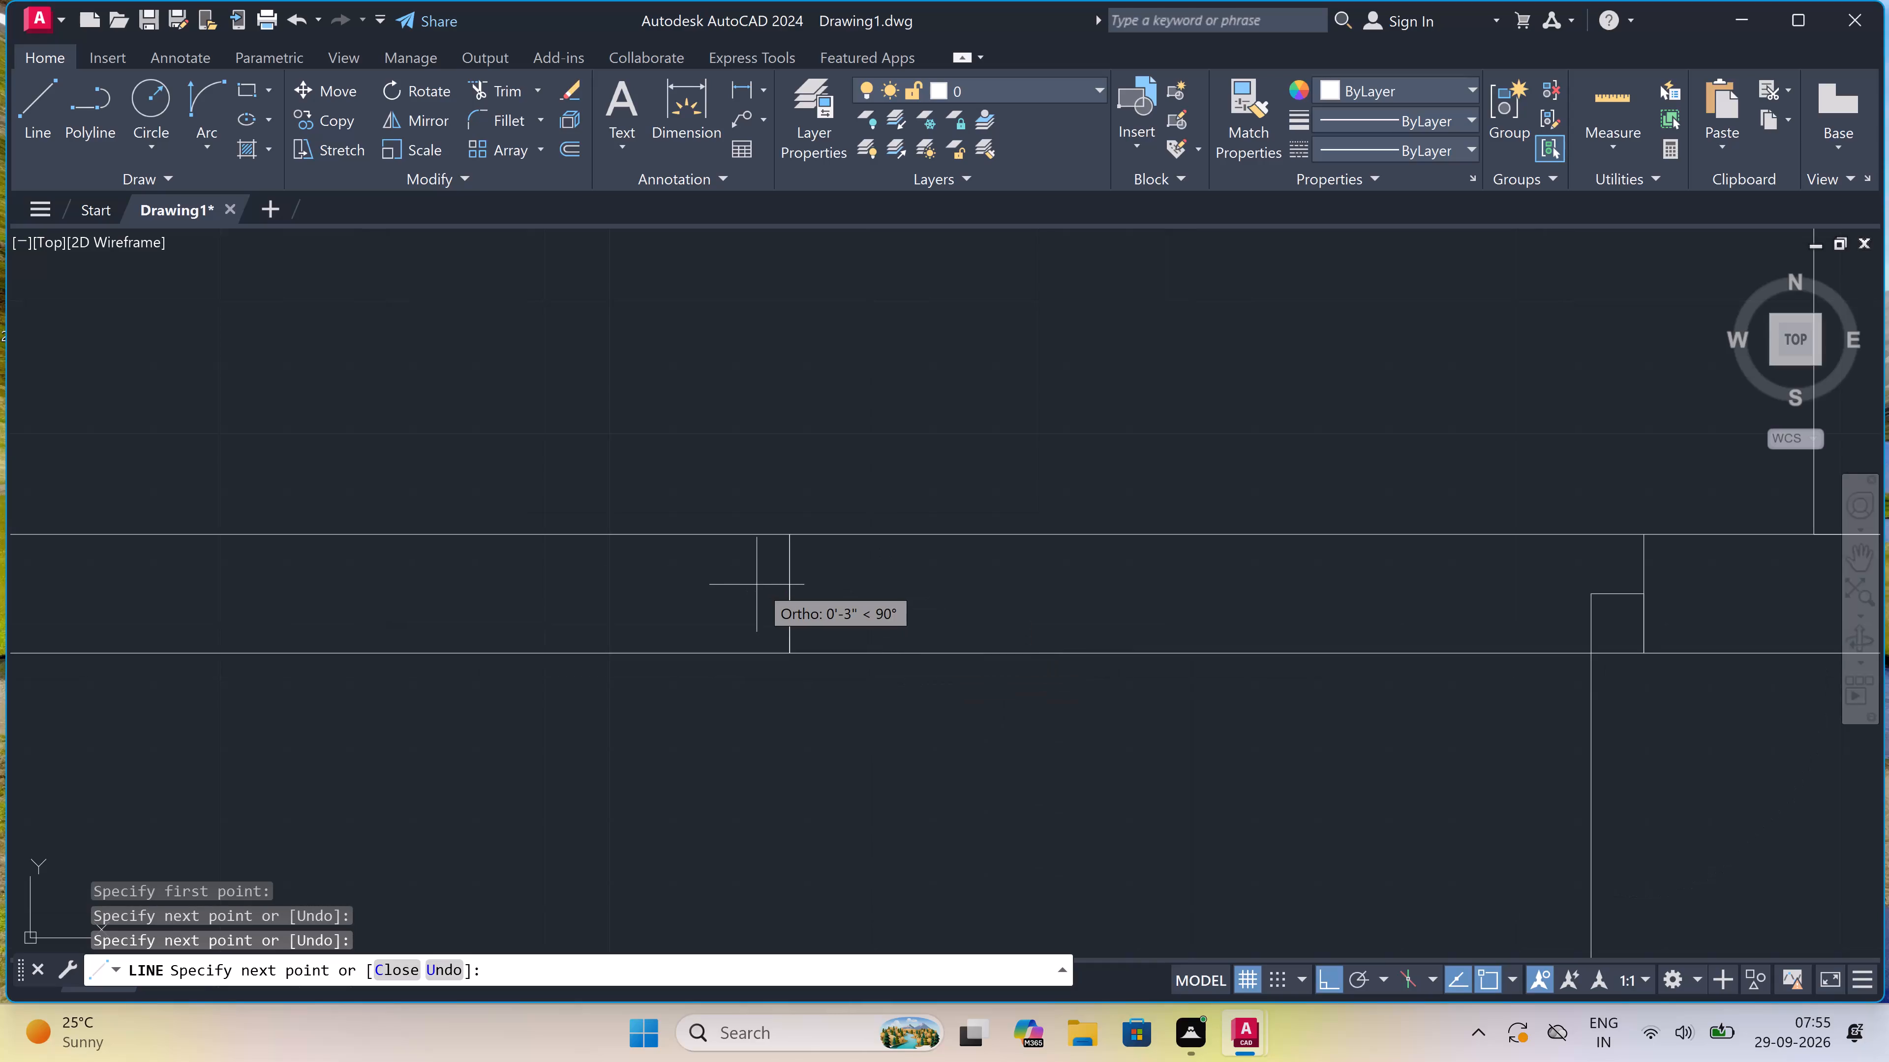
pyautogui.click(785, 592)
pyautogui.write('2"')
pyautogui.press('space')
pyautogui.press('Escape')
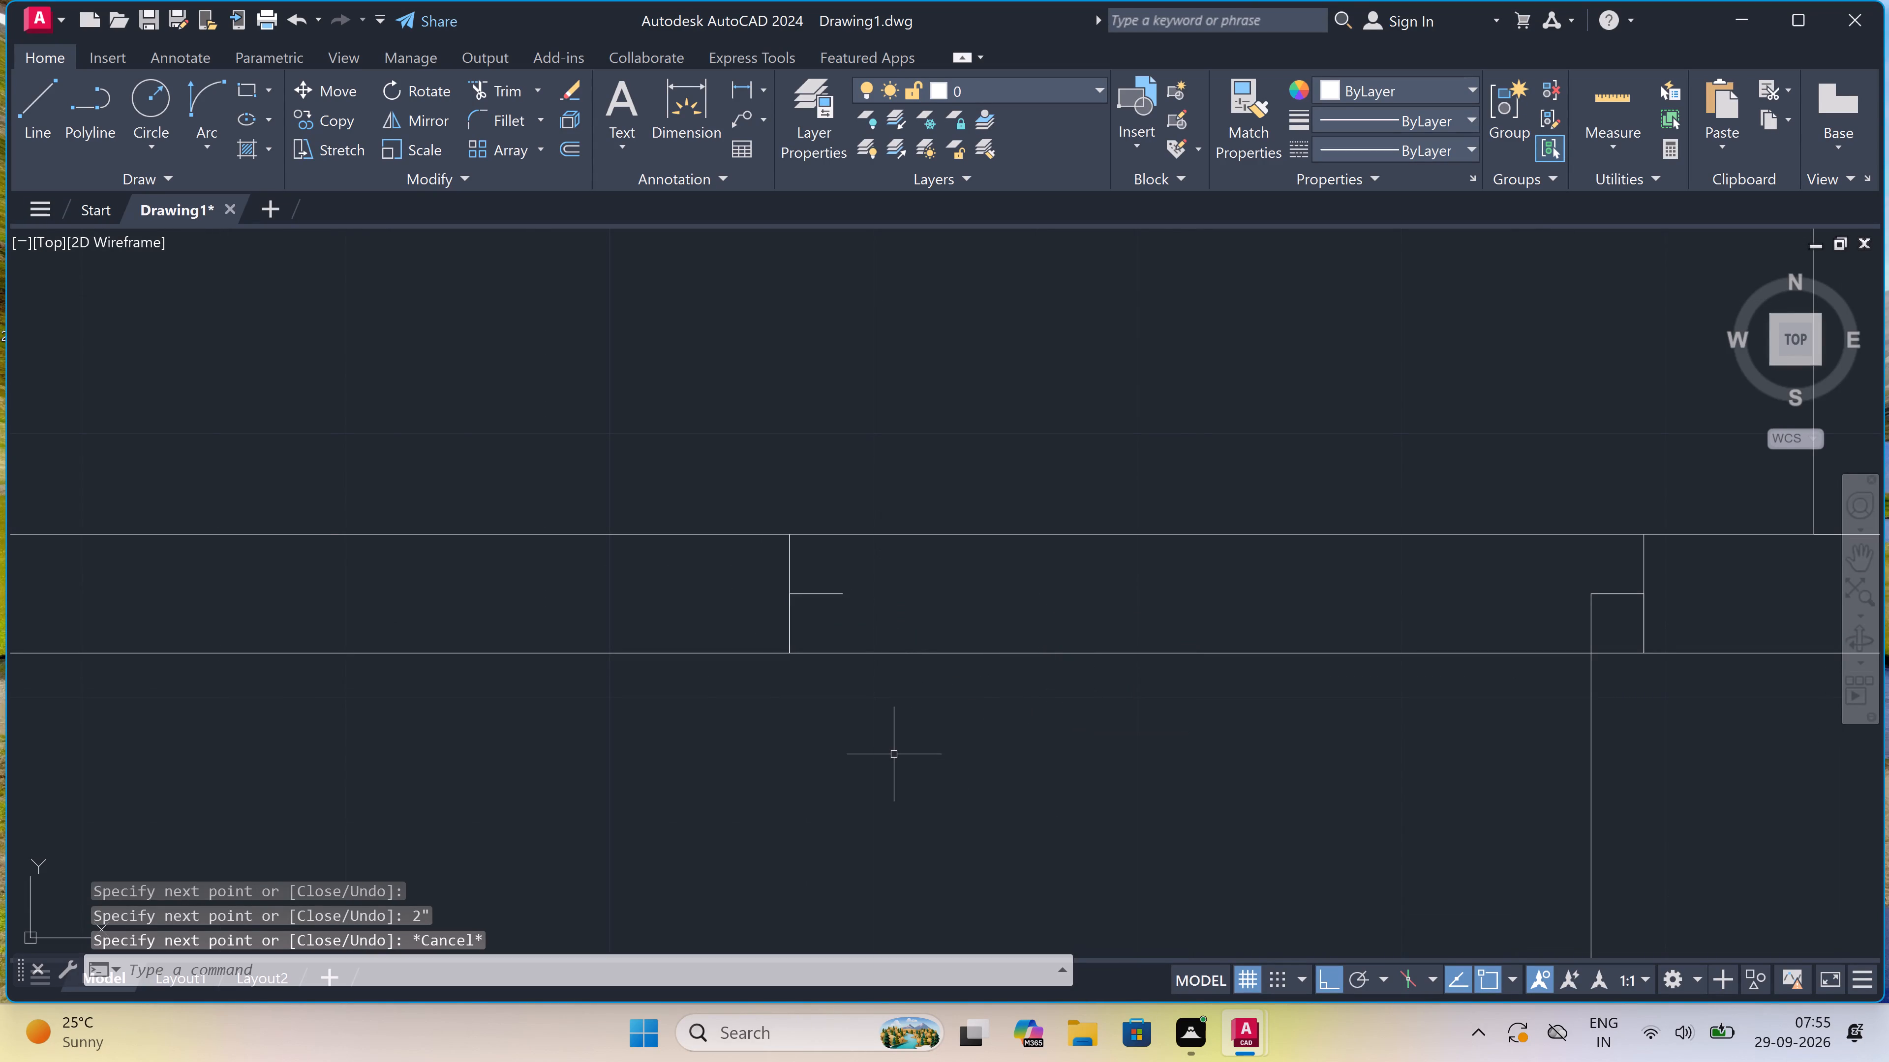
# Draw the door swing as a start-end-direction arc from the end of the 2" stop to the leaf's outer tip, tangent pointing outward.
pyautogui.scroll(-5, 897, 744)
pyautogui.scroll(3, 900, 820)
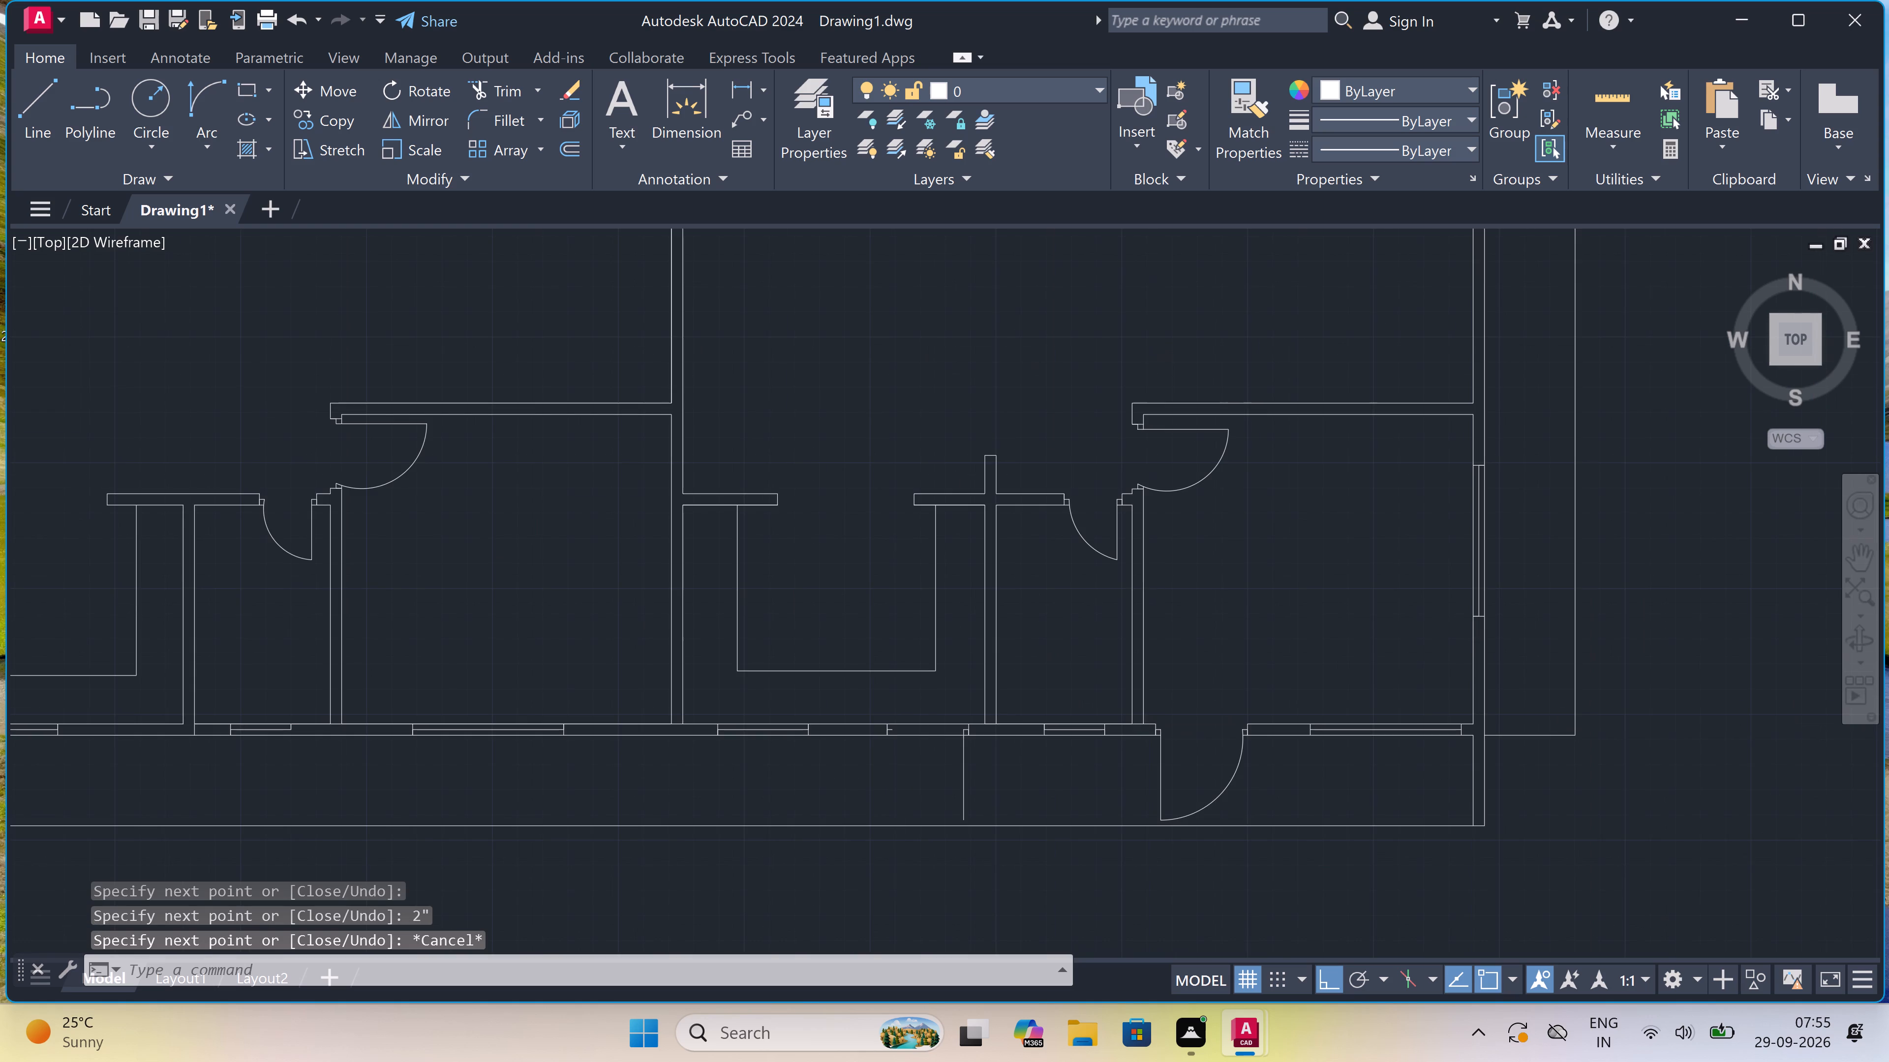
pyautogui.click(207, 76)
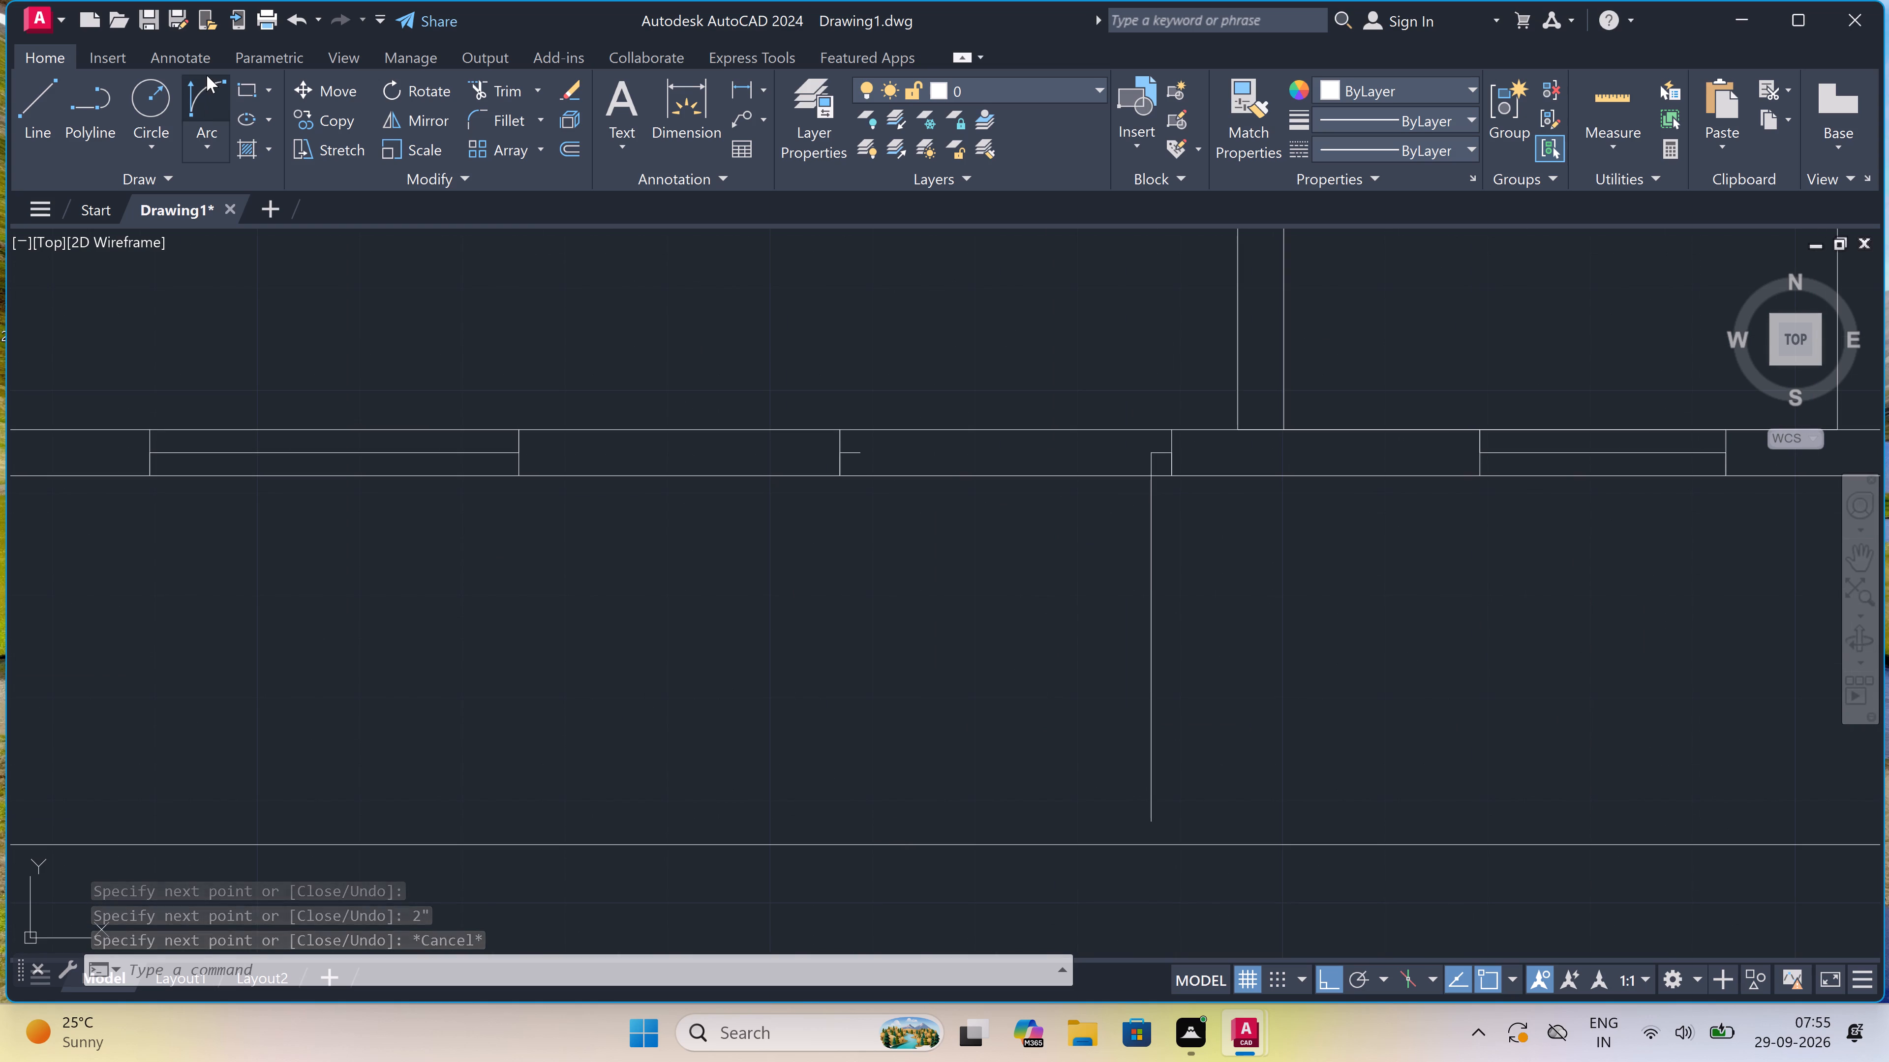
pyautogui.click(857, 442)
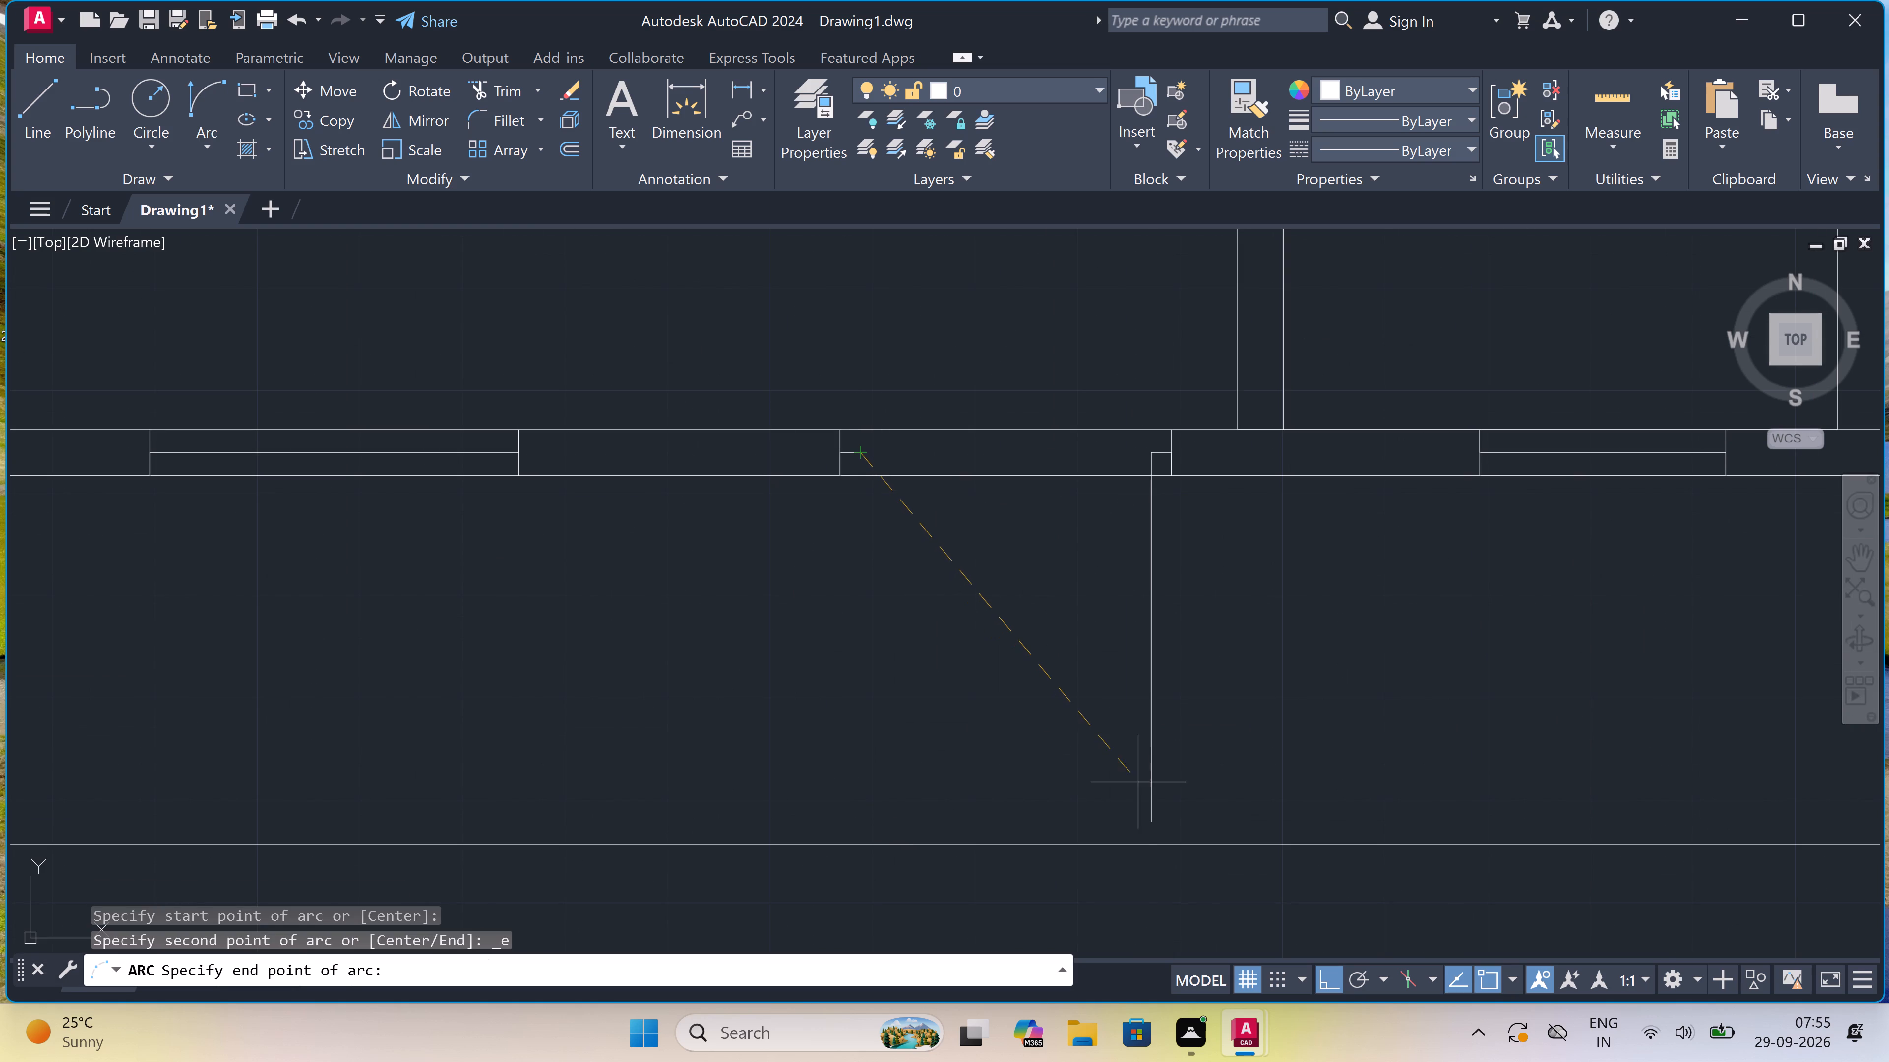
pyautogui.click(1152, 828)
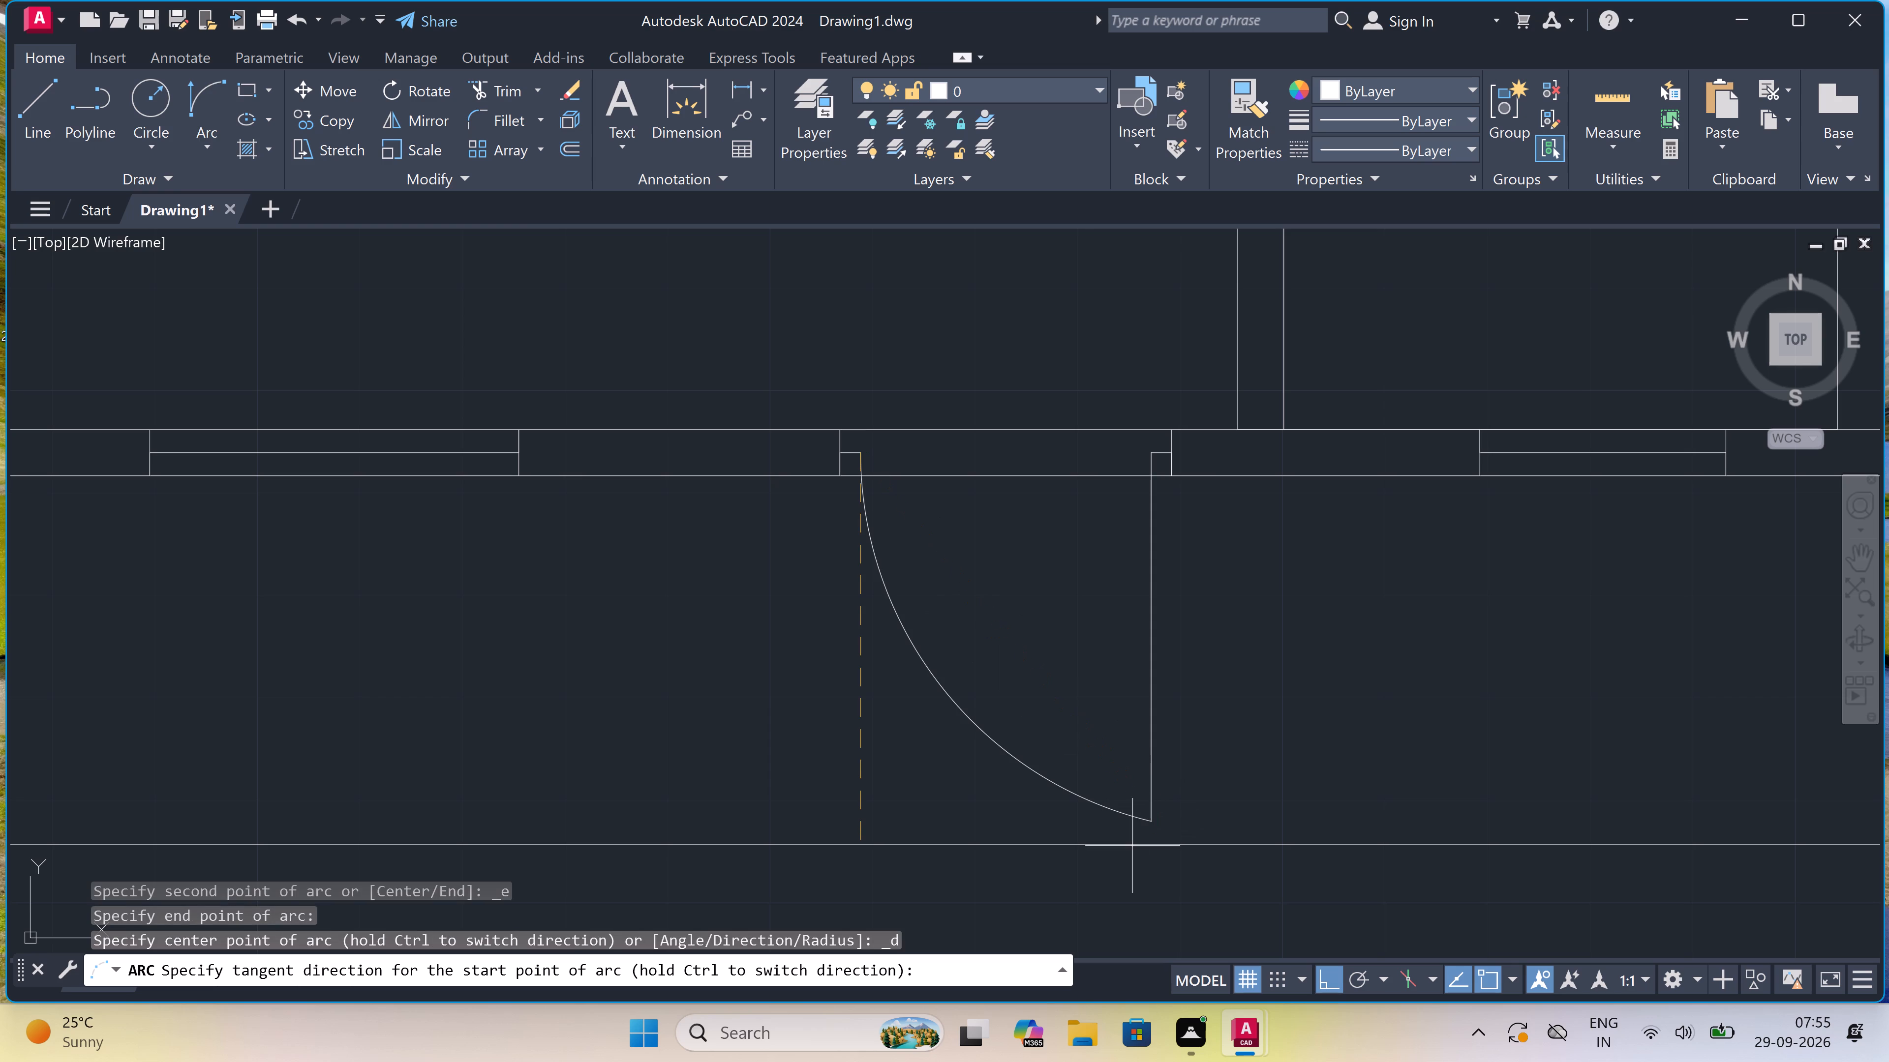
pyautogui.click(1029, 870)
# Trim both bottom-wall lines between the jambs to clear the opening of the door with the new swing.
pyautogui.write('tr')
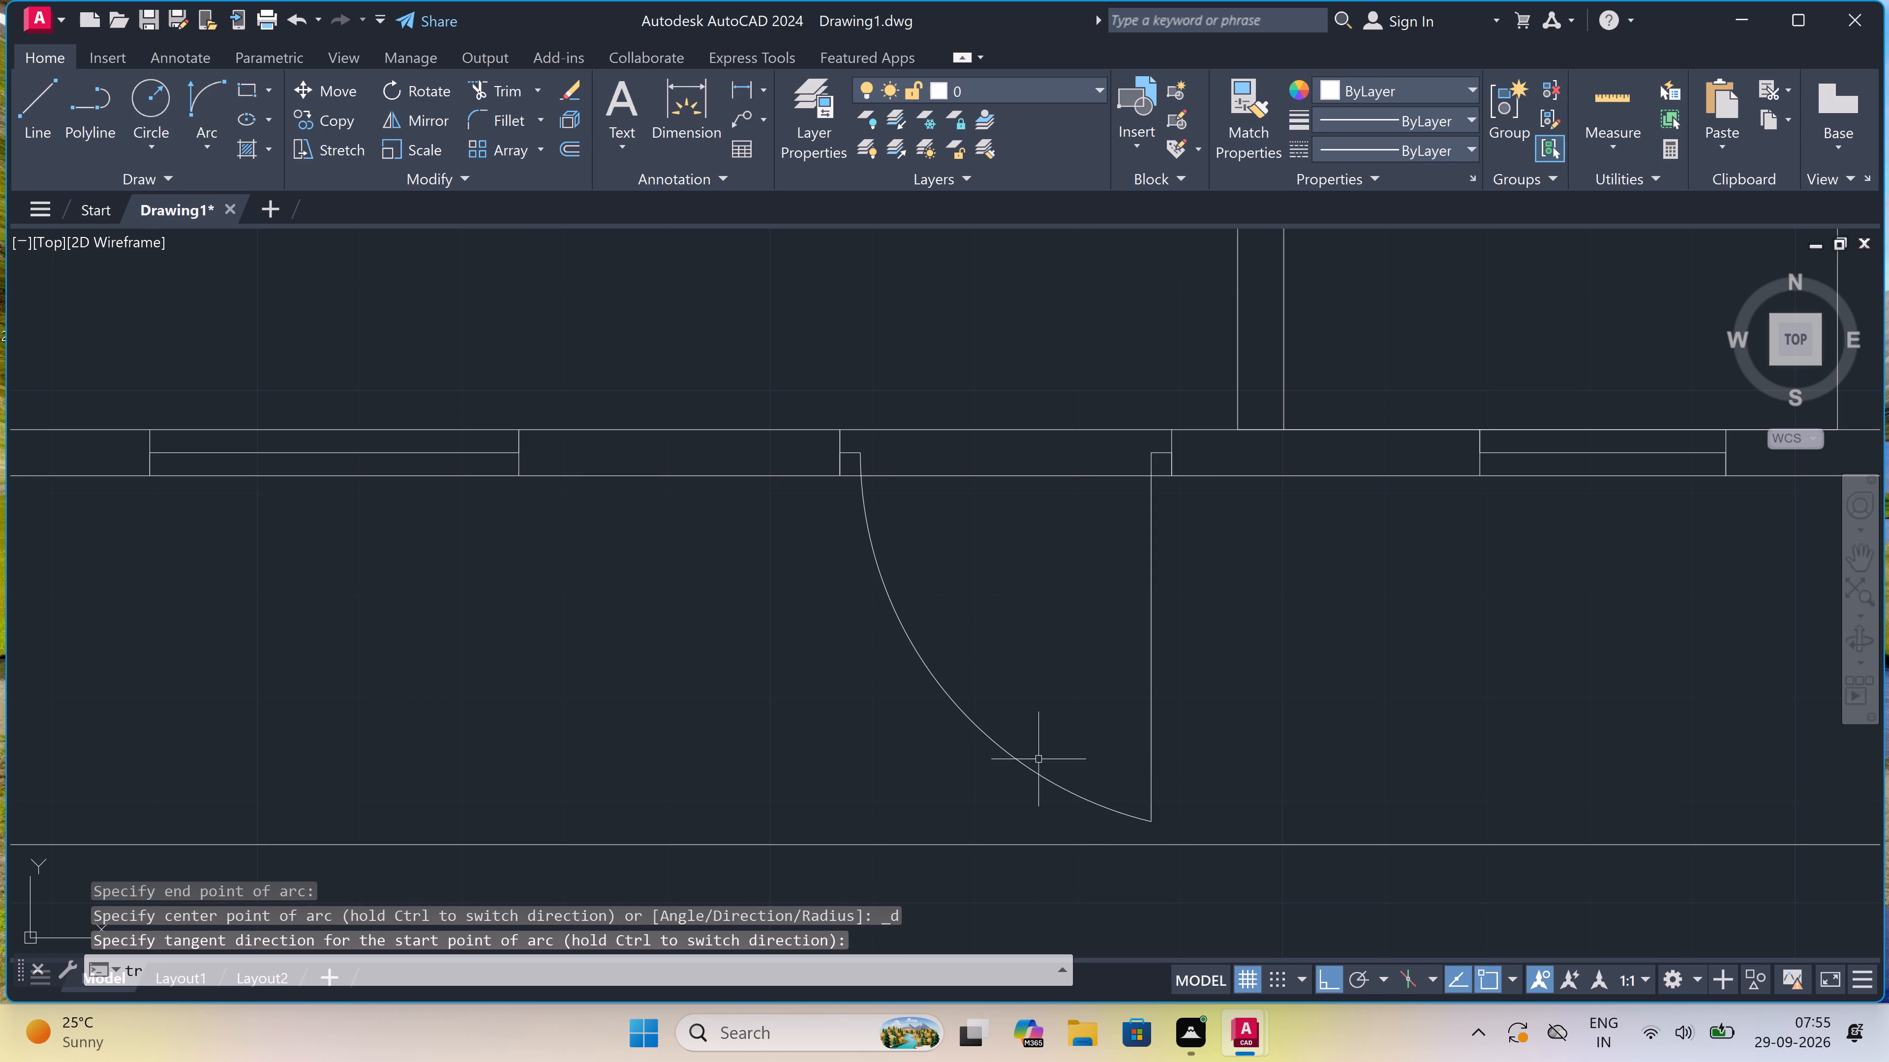
pyautogui.press('space')
pyautogui.moveTo(1000, 323); pyautogui.dragTo(995, 345)
pyautogui.click(1009, 574)
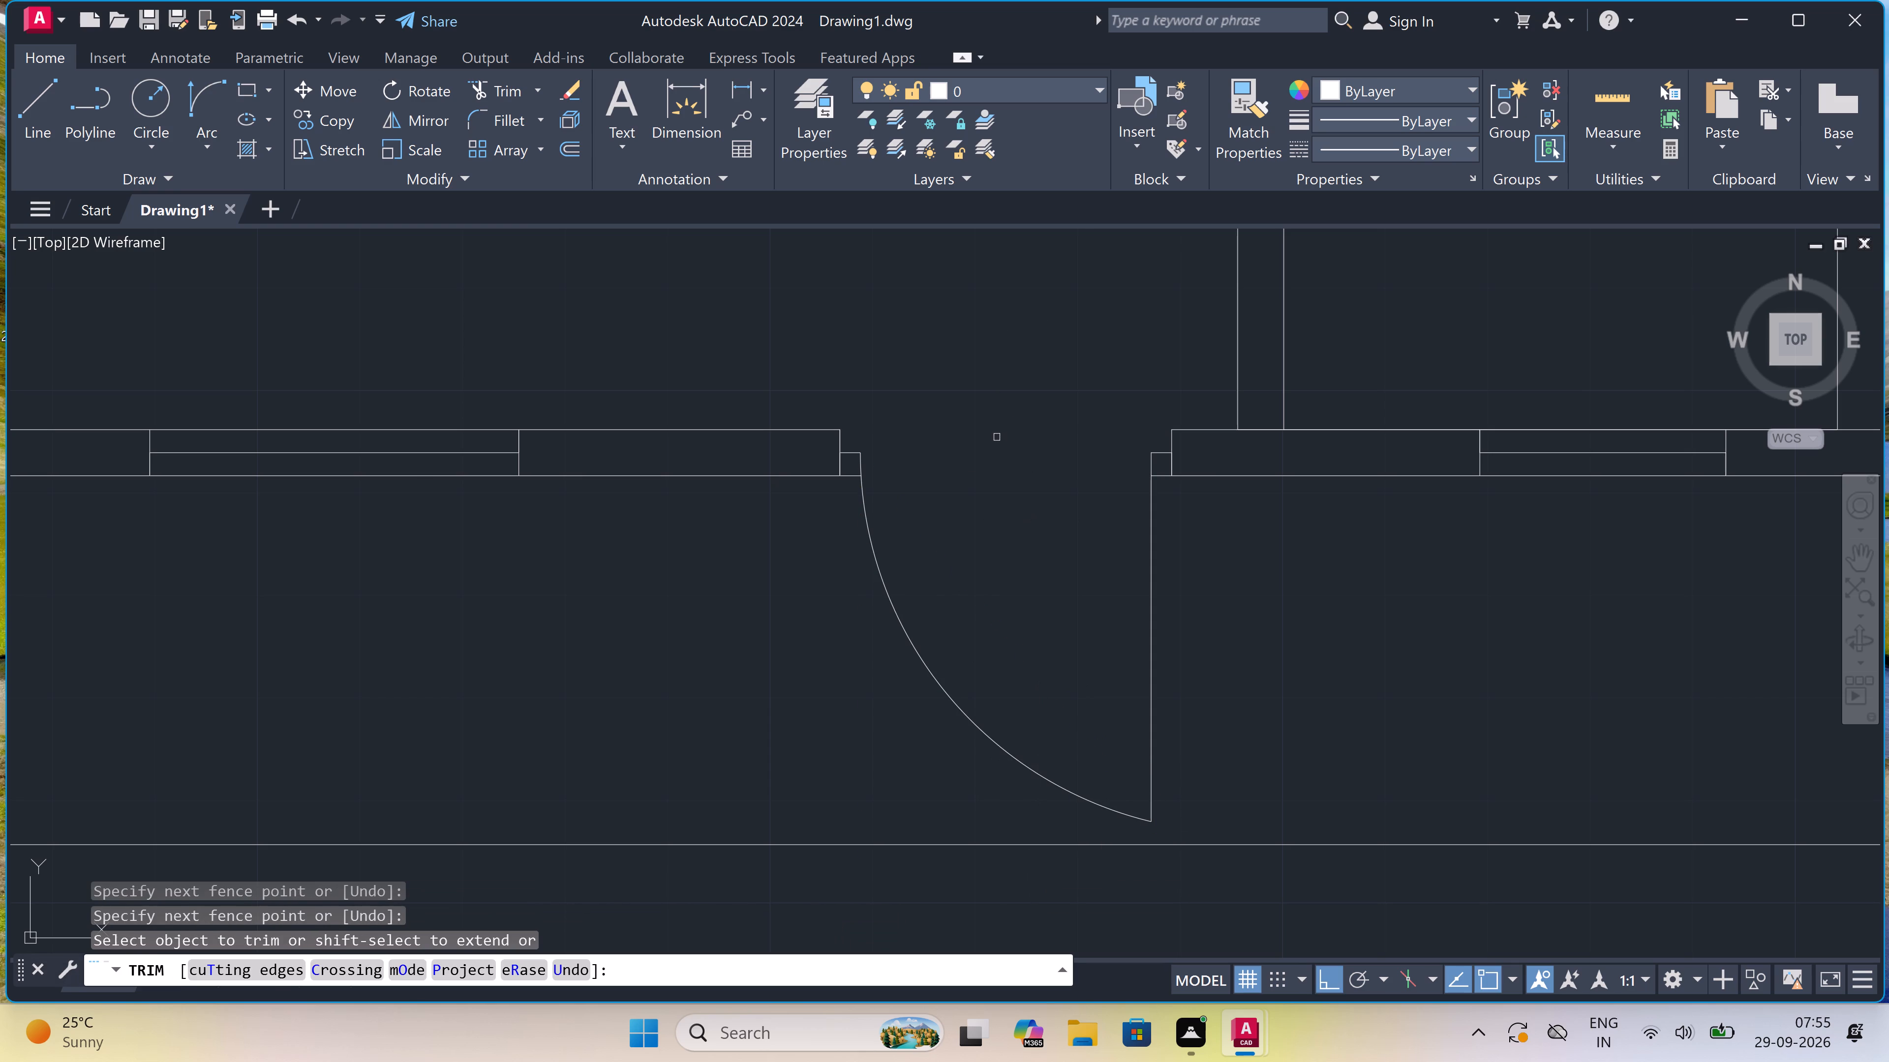
pyautogui.press('Escape')
# Move the wide bottom-wall window of the middle room about 3' east along the wall, including its end lines and centre line.
pyautogui.scroll(-5, 1006, 573)
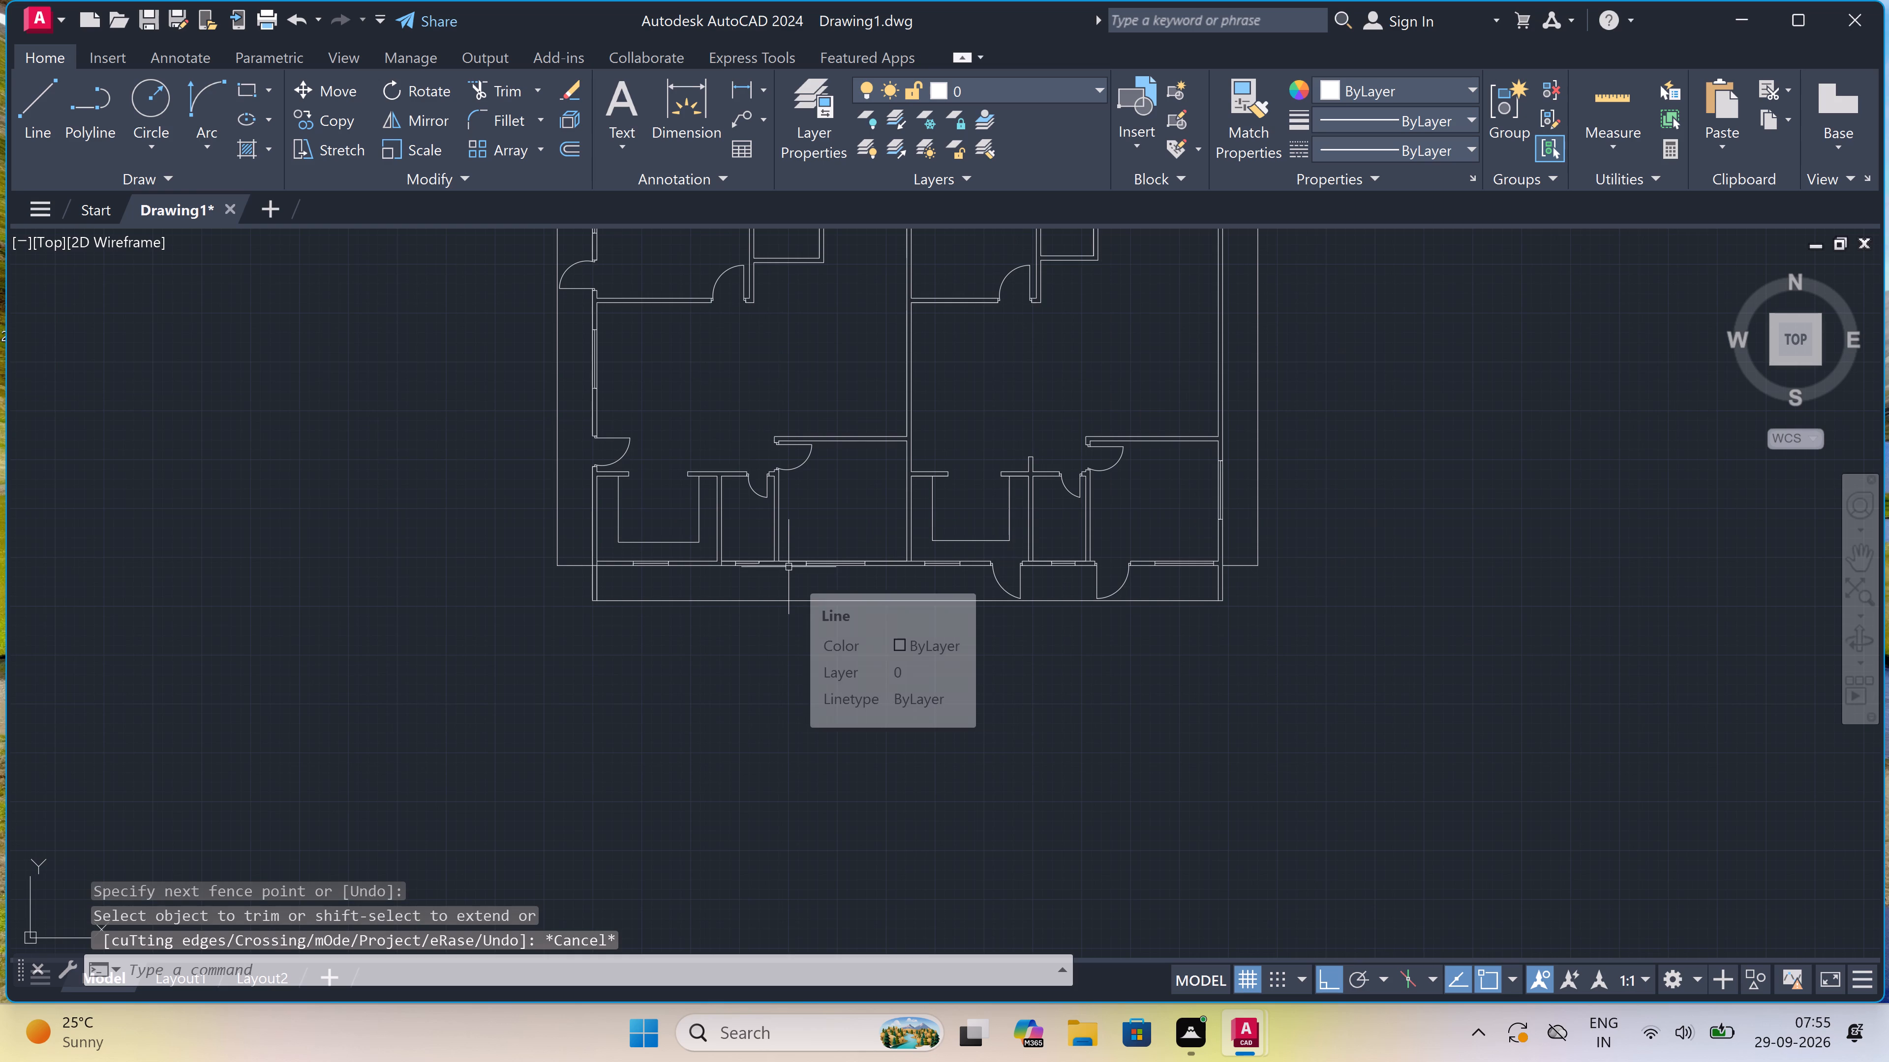
pyautogui.scroll(2, 790, 565)
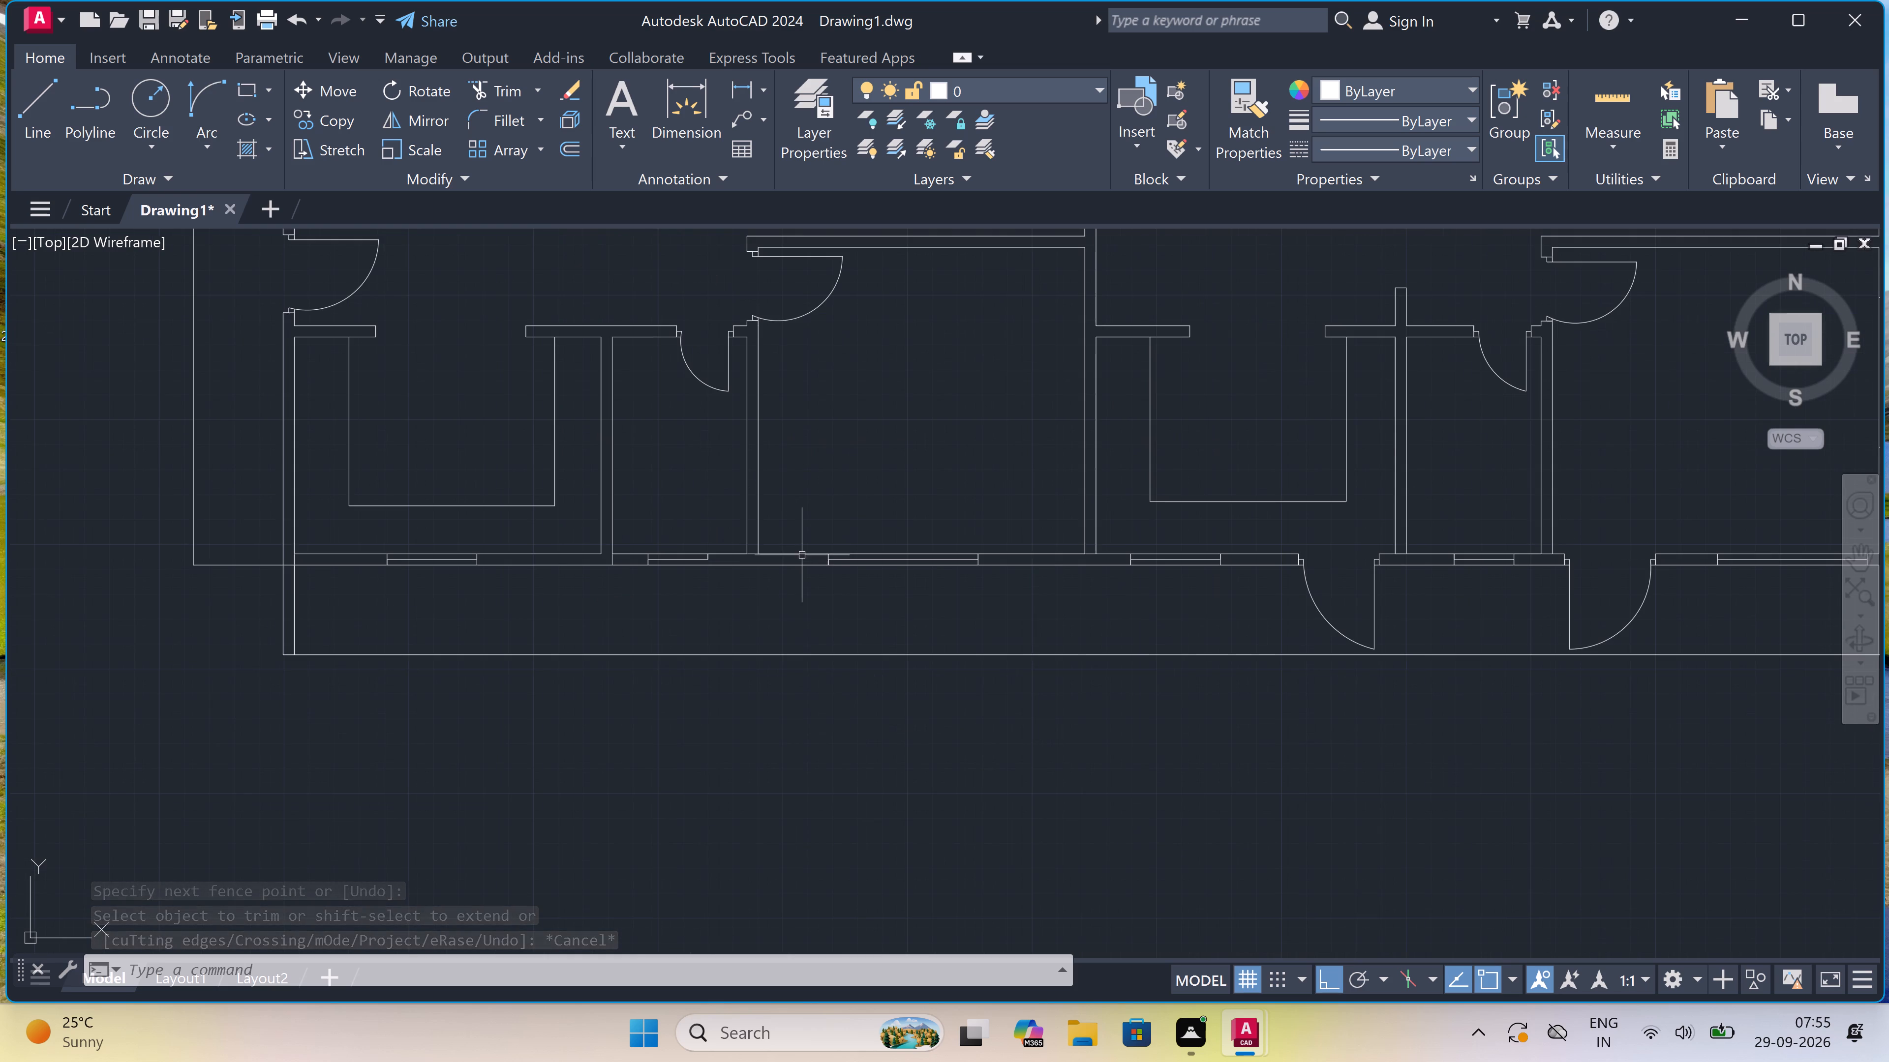
pyautogui.scroll(3, 956, 549)
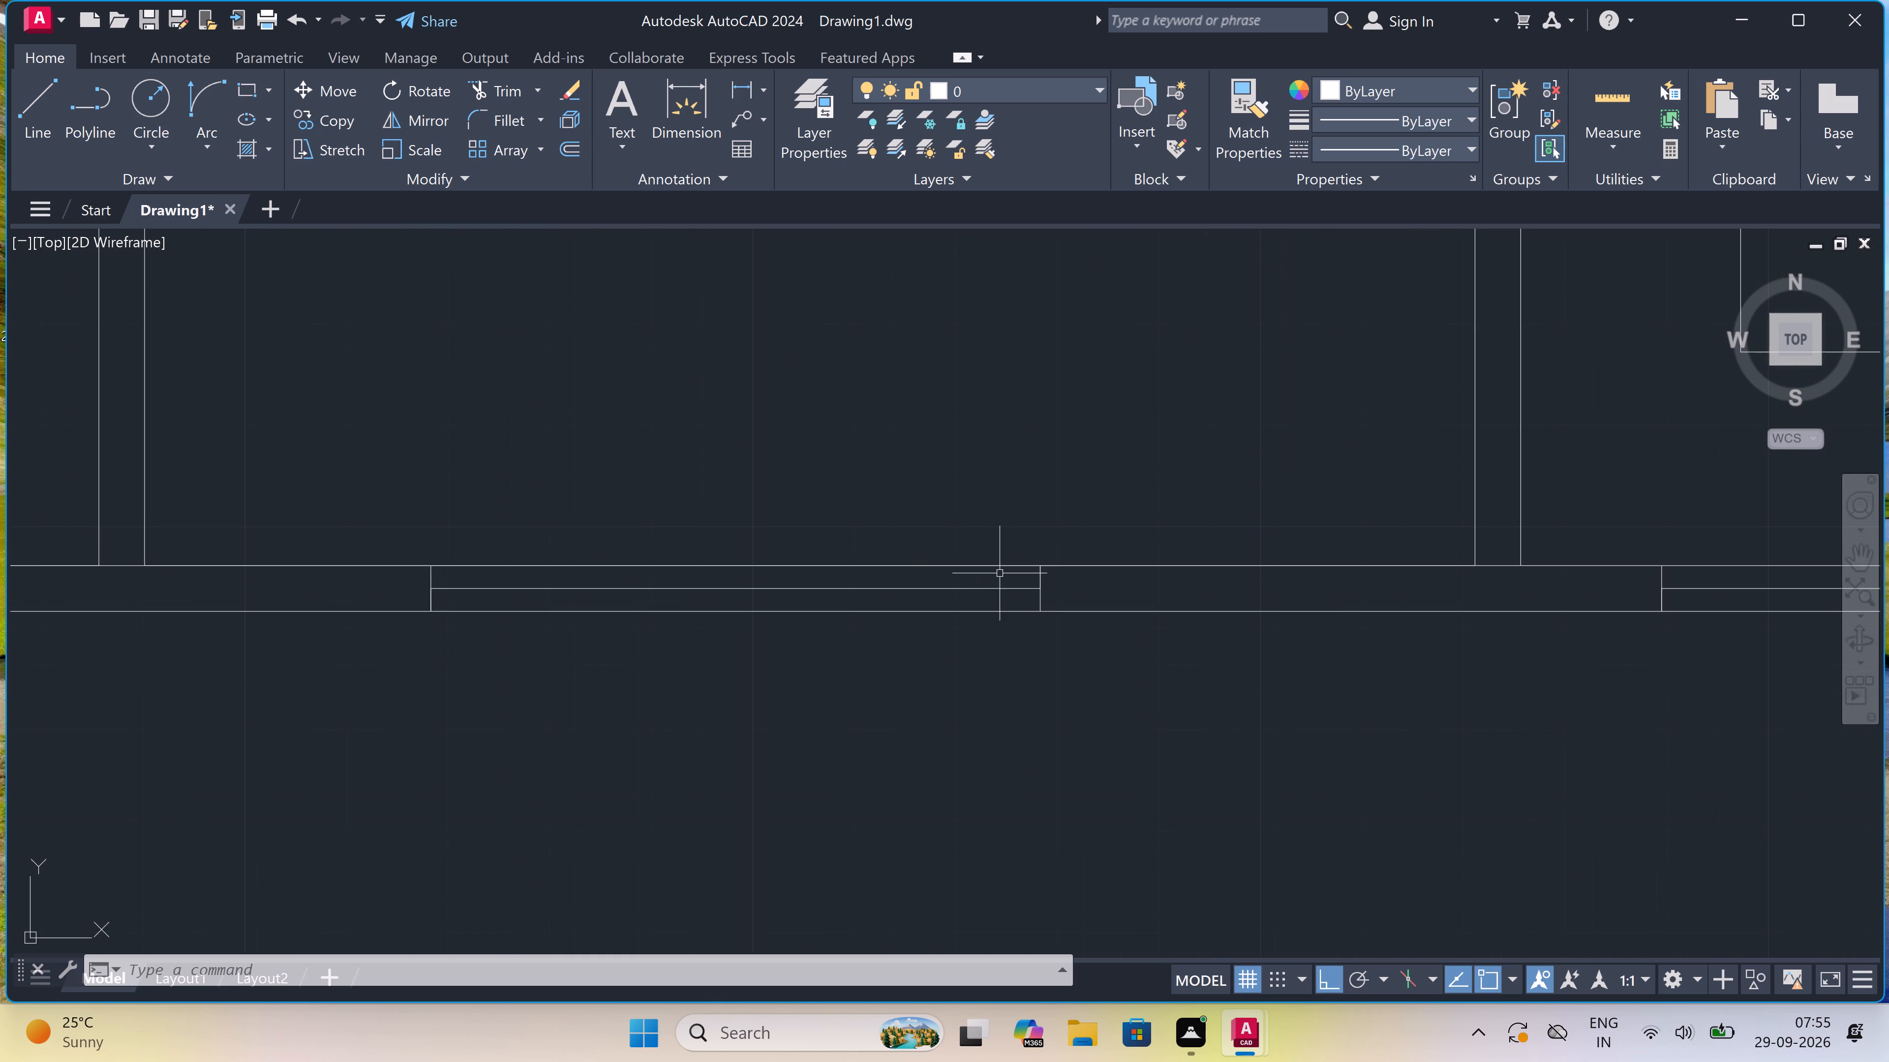
pyautogui.click(1068, 581)
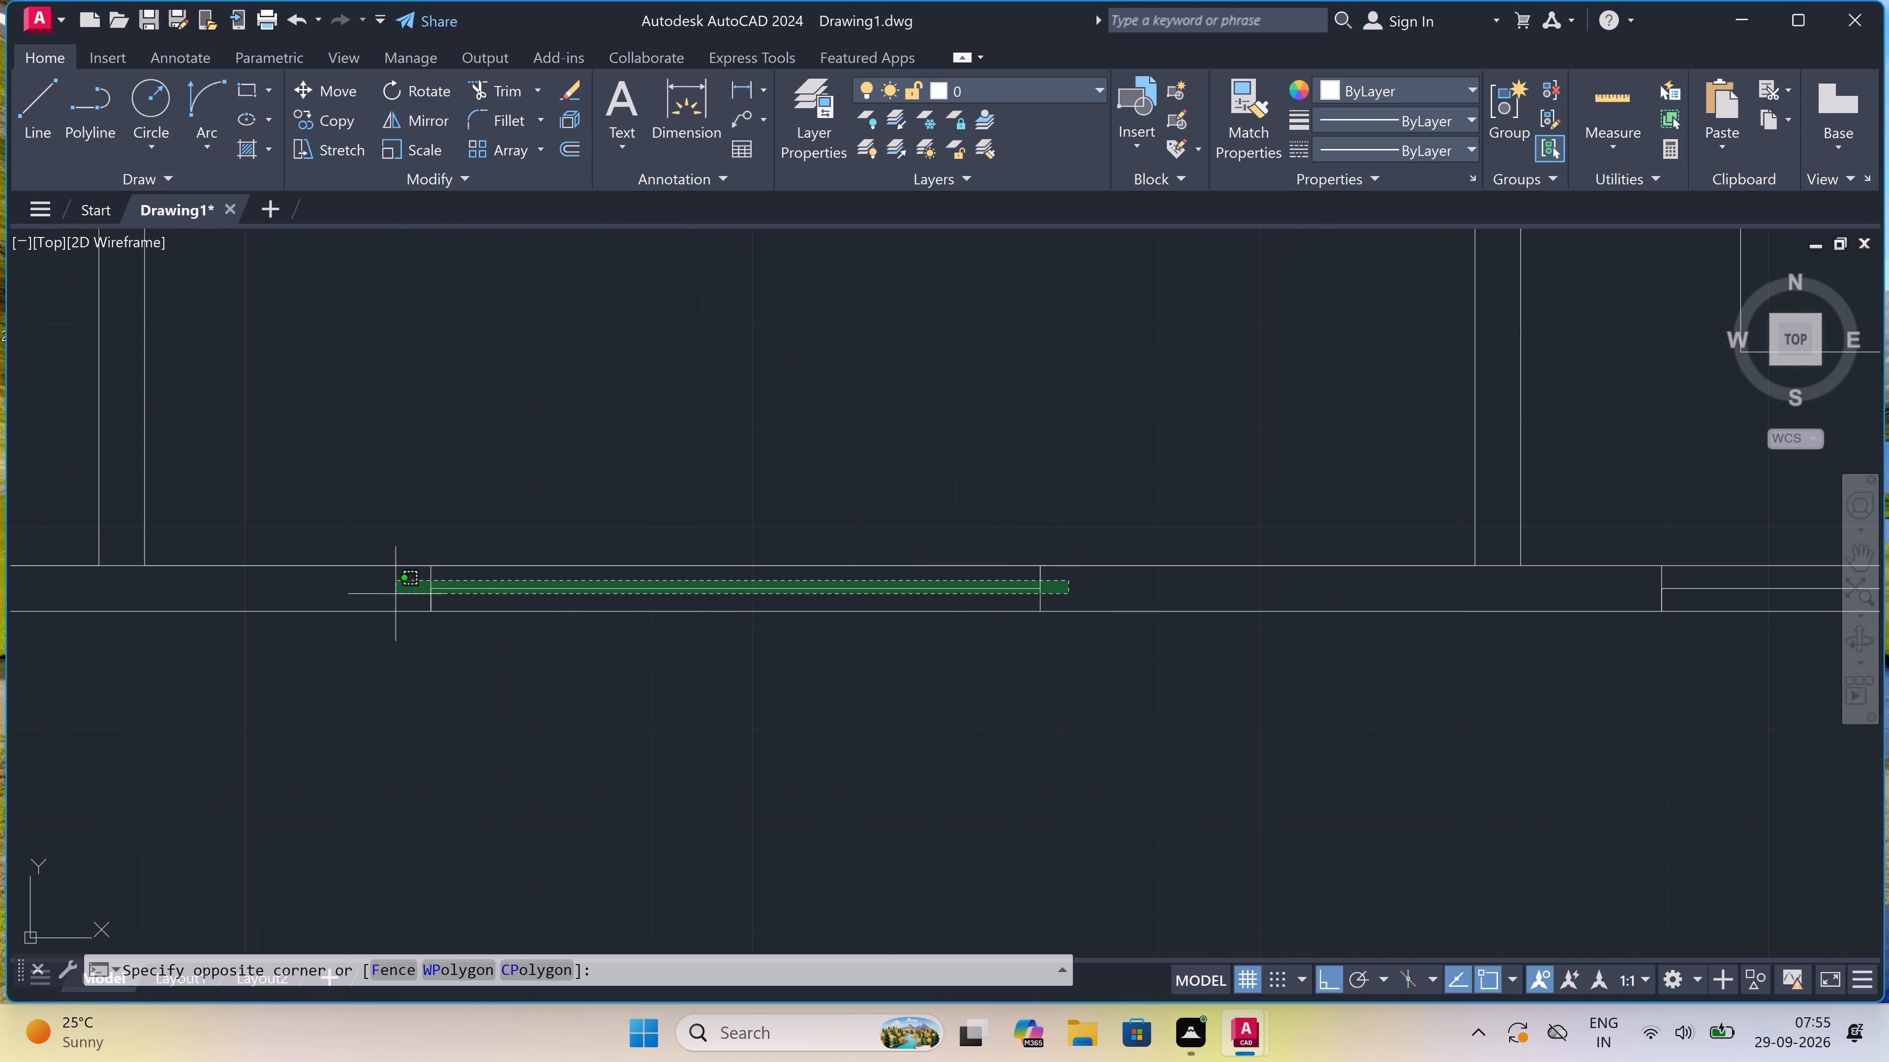
pyautogui.click(365, 600)
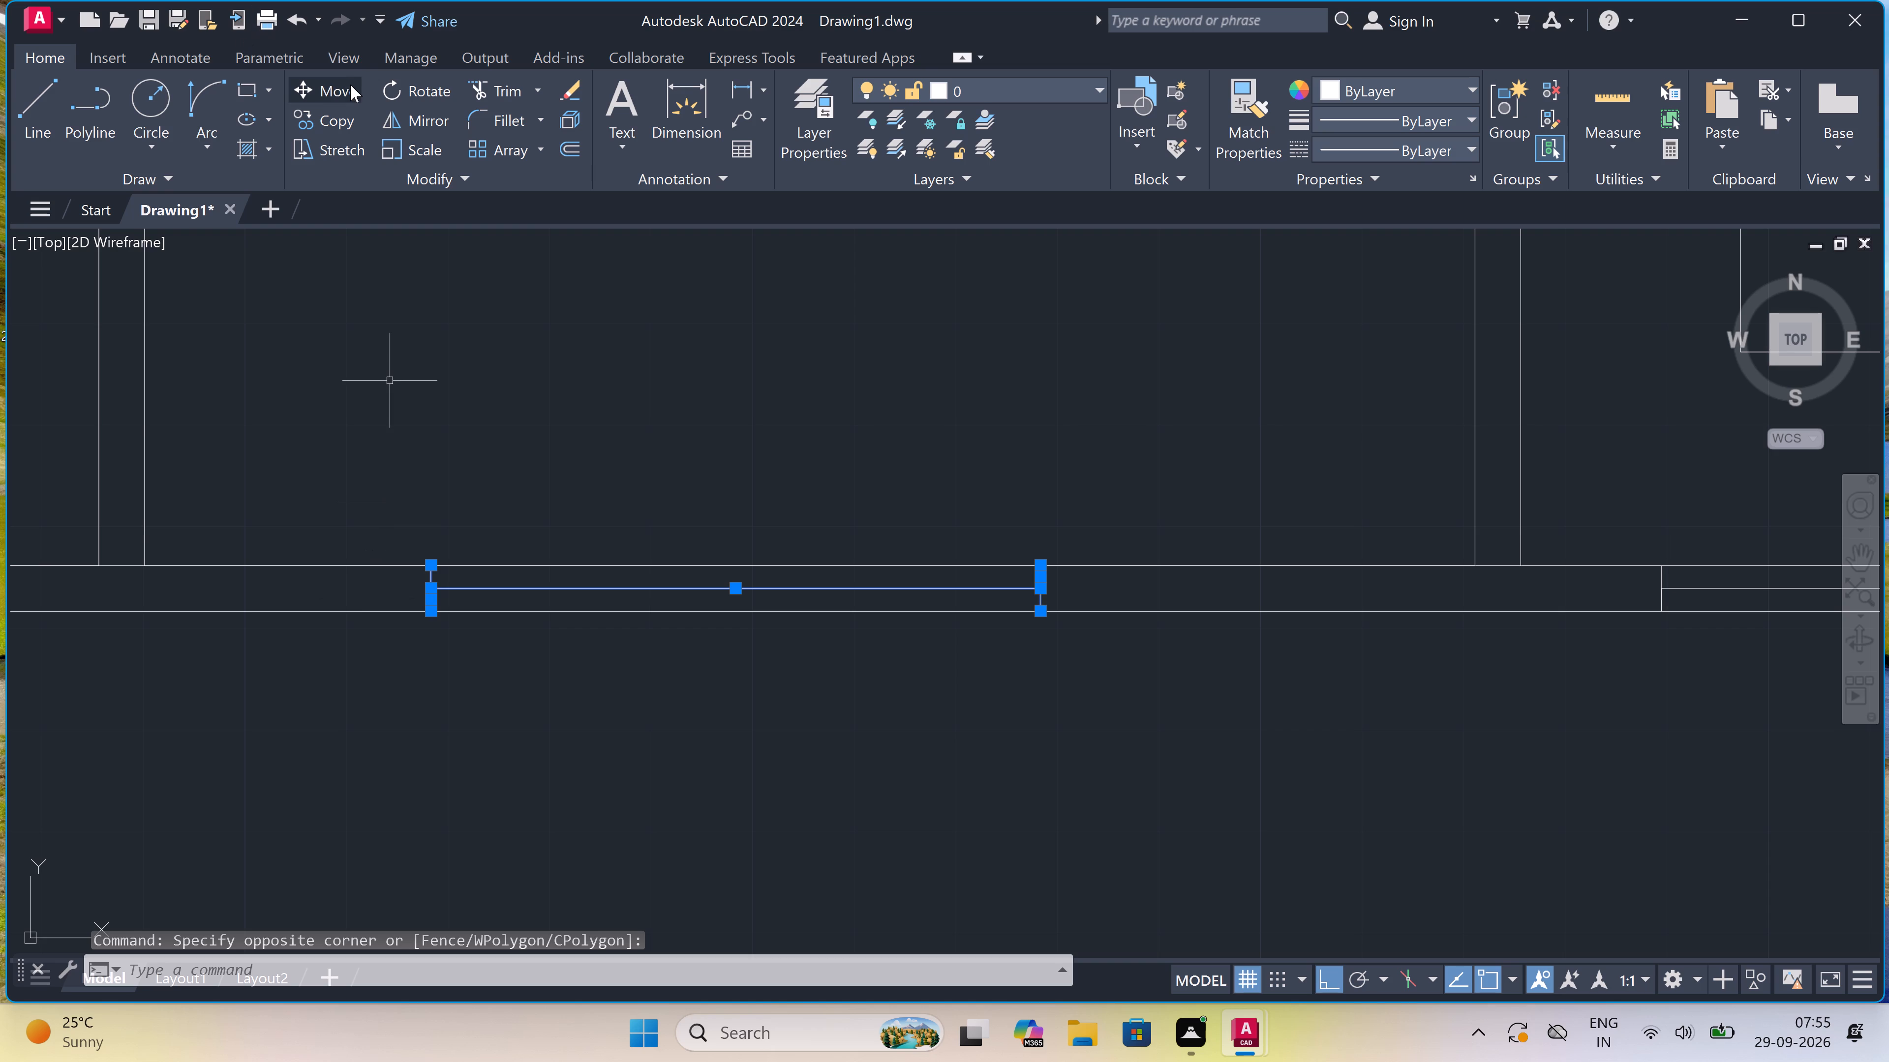
pyautogui.moveTo(336, 90); pyautogui.dragTo(340, 98)
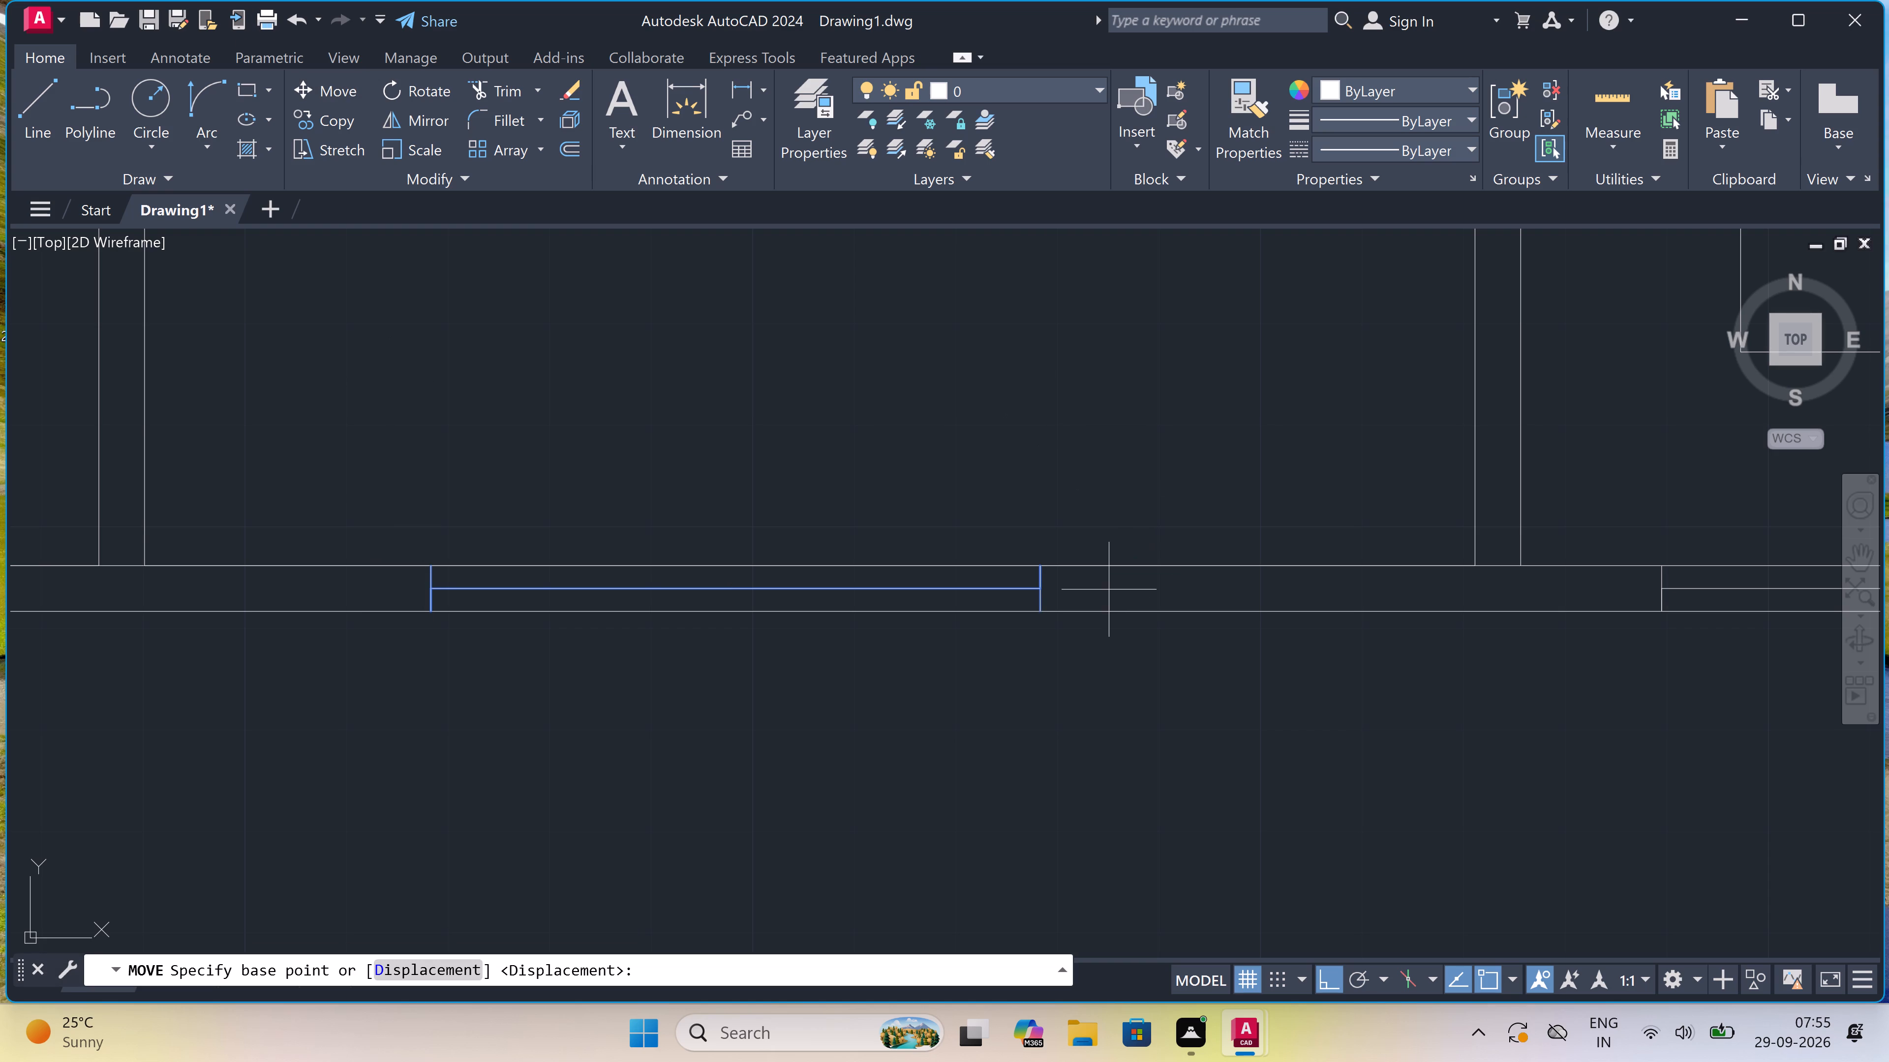
pyautogui.click(1042, 561)
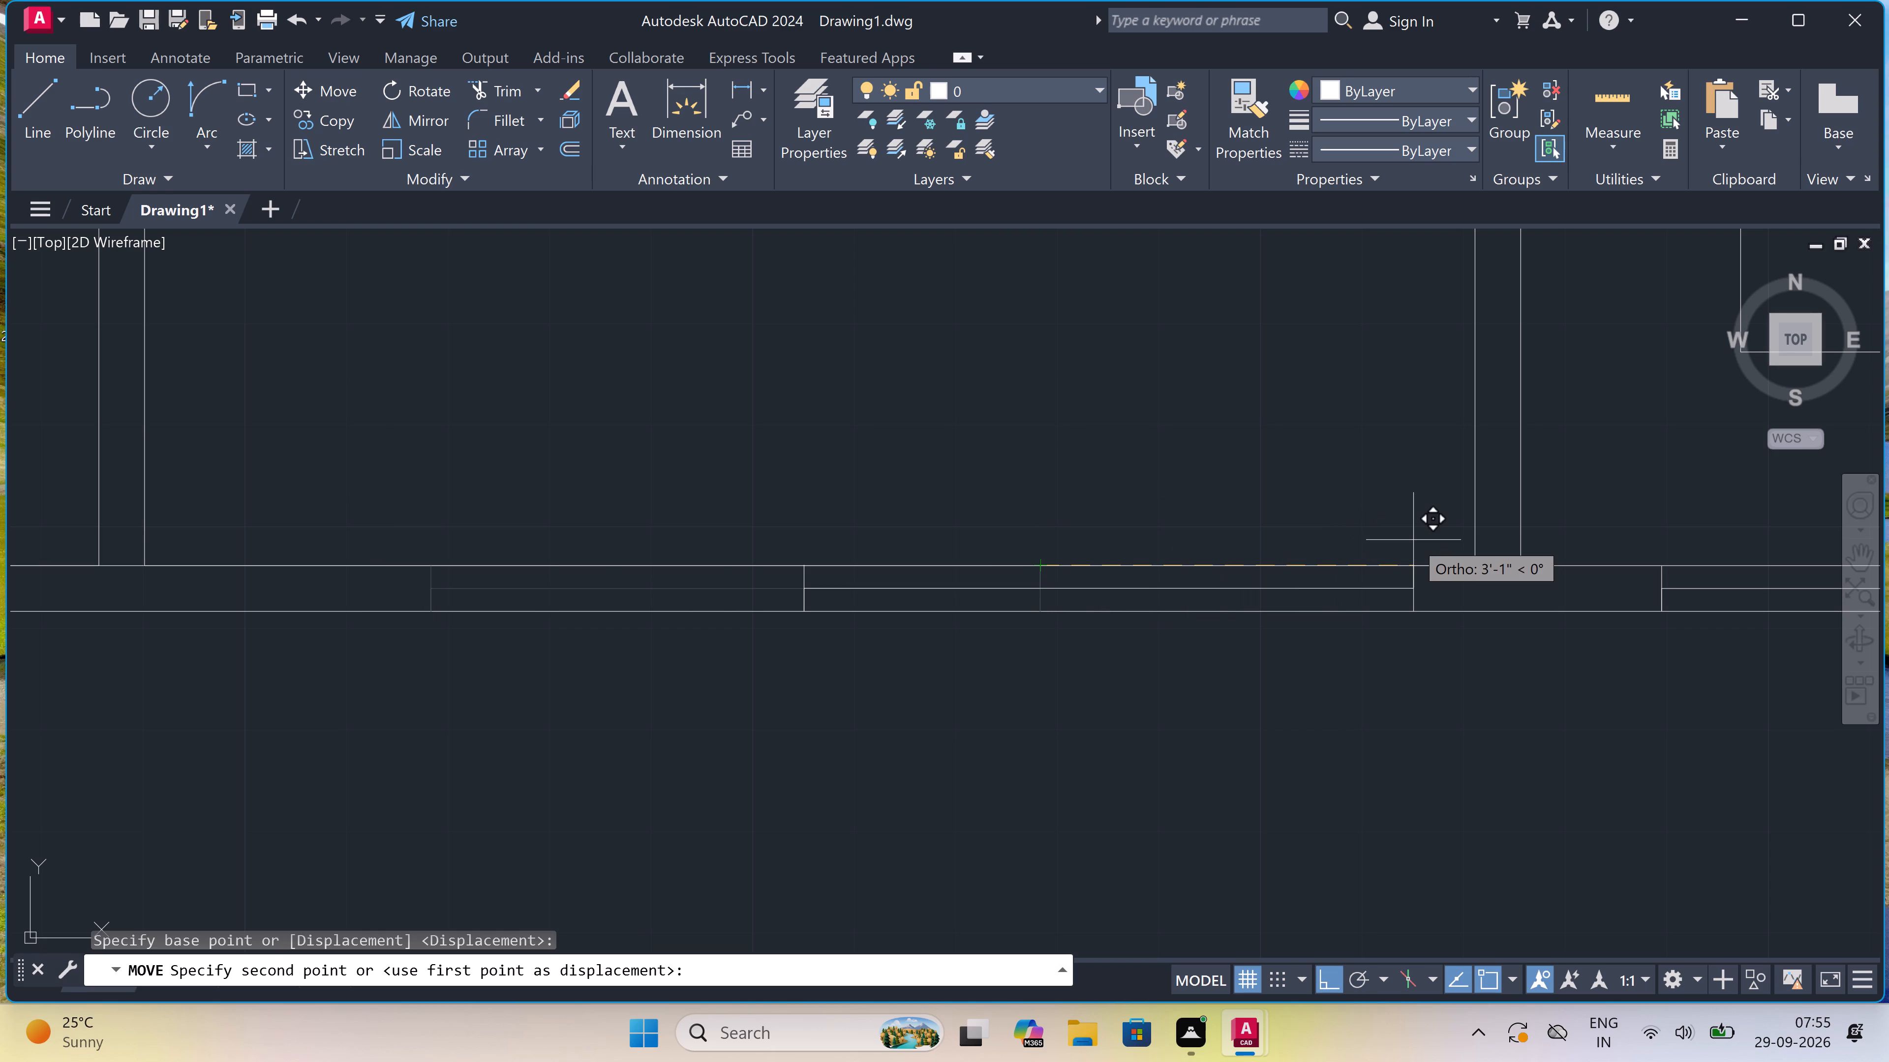
pyautogui.click(1409, 539)
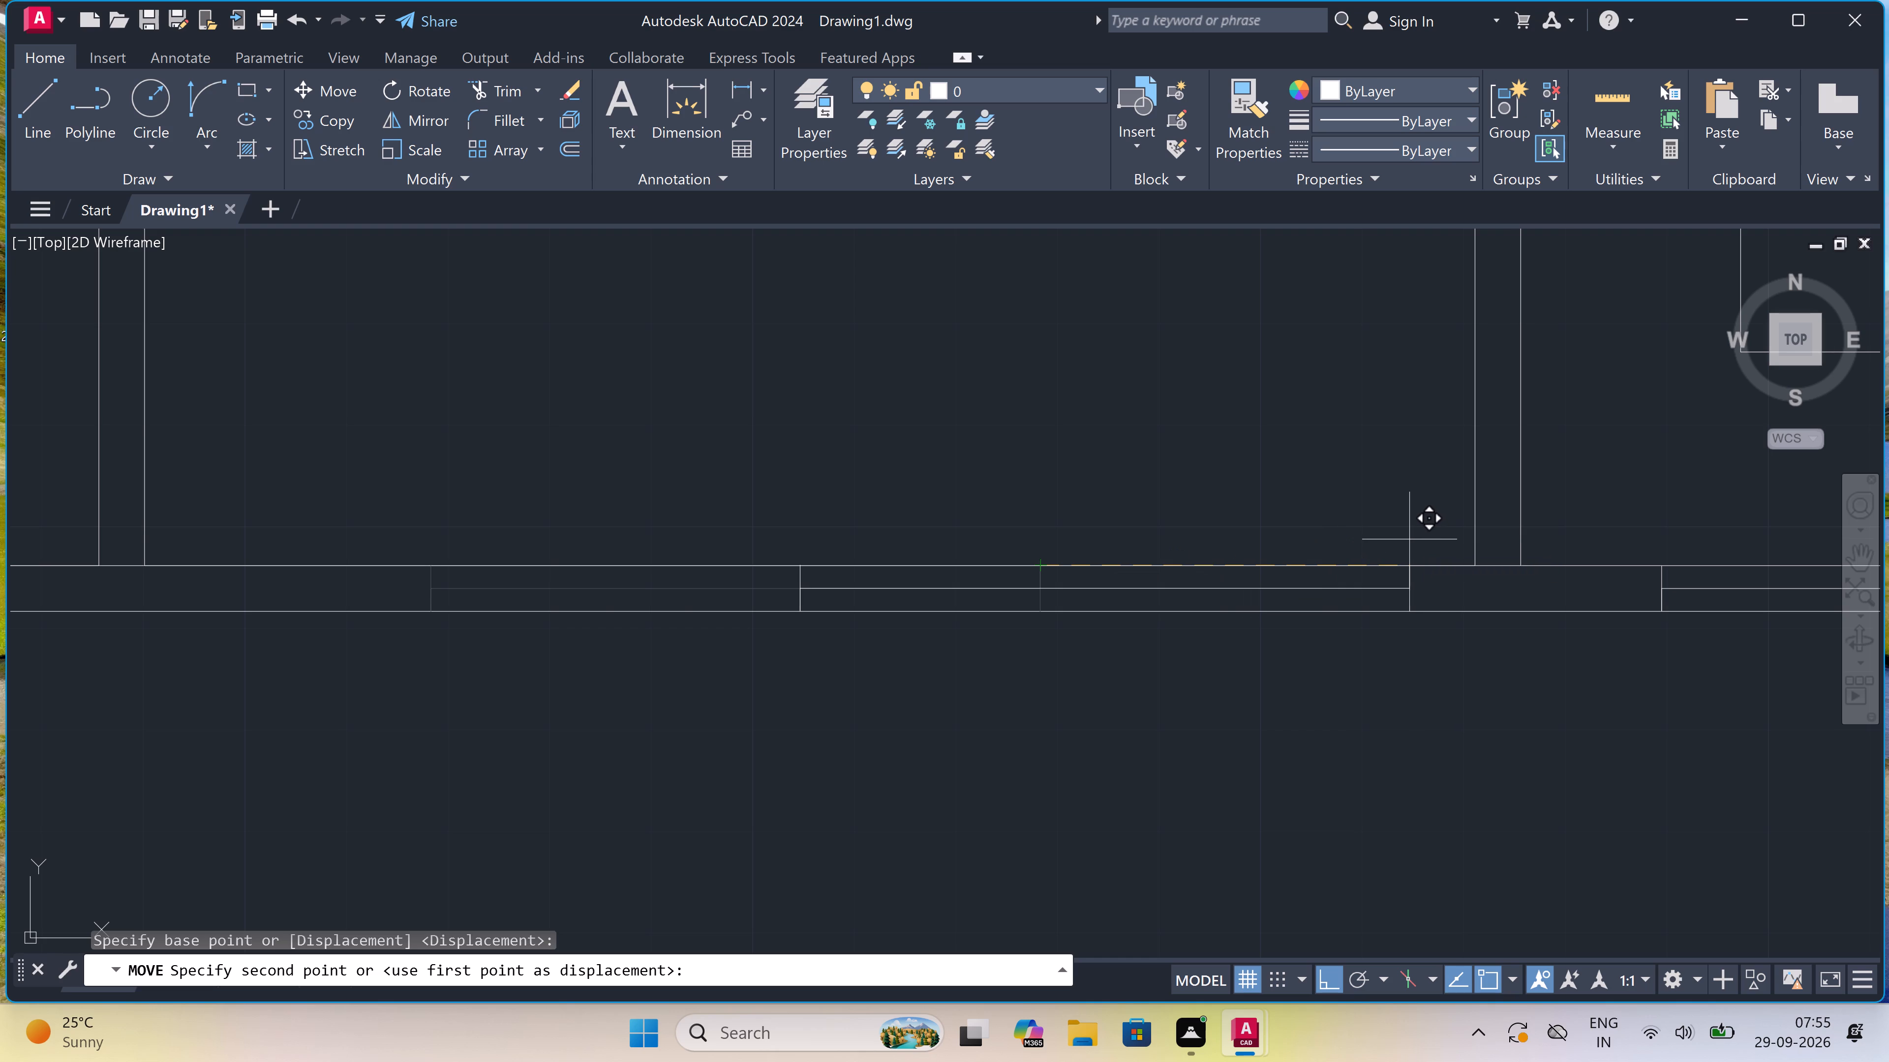
# Draw a jamb across the bottom wall just east of the middle room's west dividing wall, with a 2" stop and a 3' leaf pointing outward.
pyautogui.scroll(-2, 1224, 574)
pyautogui.scroll(1, 890, 558)
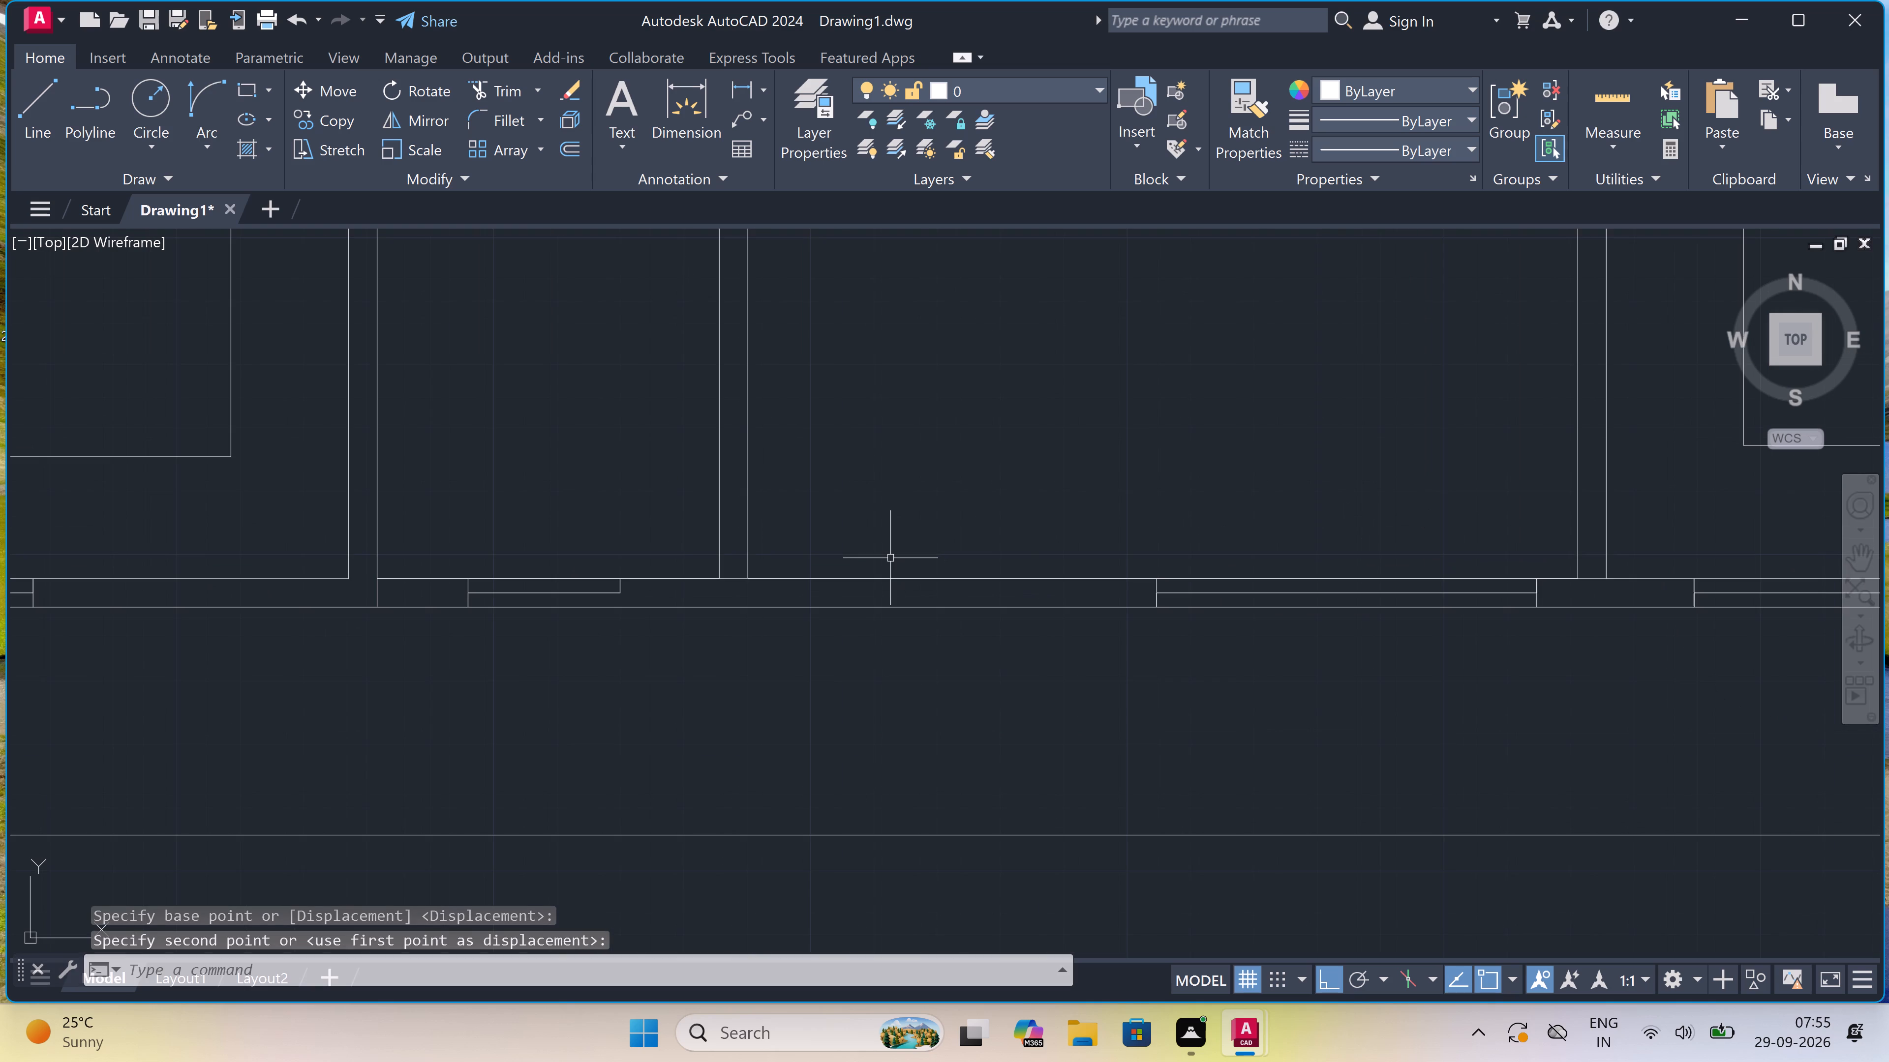
pyautogui.write('l')
pyautogui.press('space')
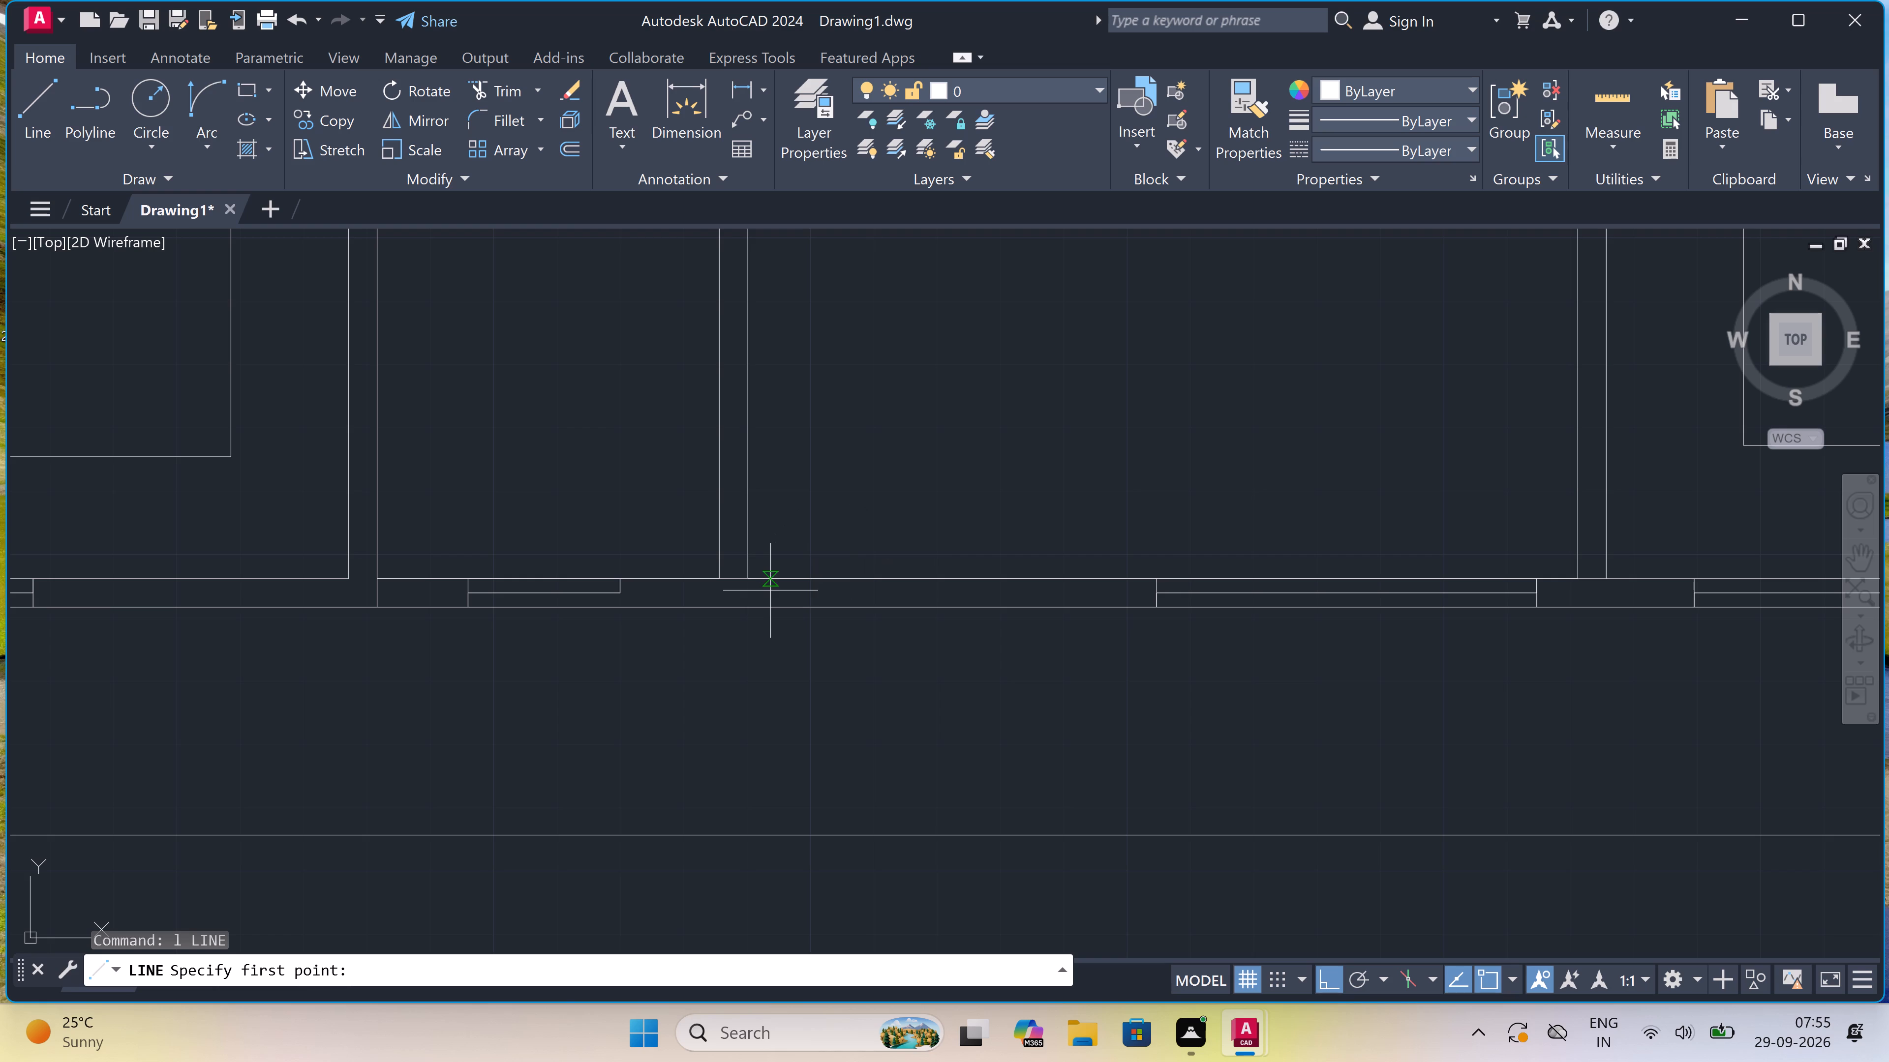
pyautogui.scroll(2, 774, 586)
pyautogui.click(778, 571)
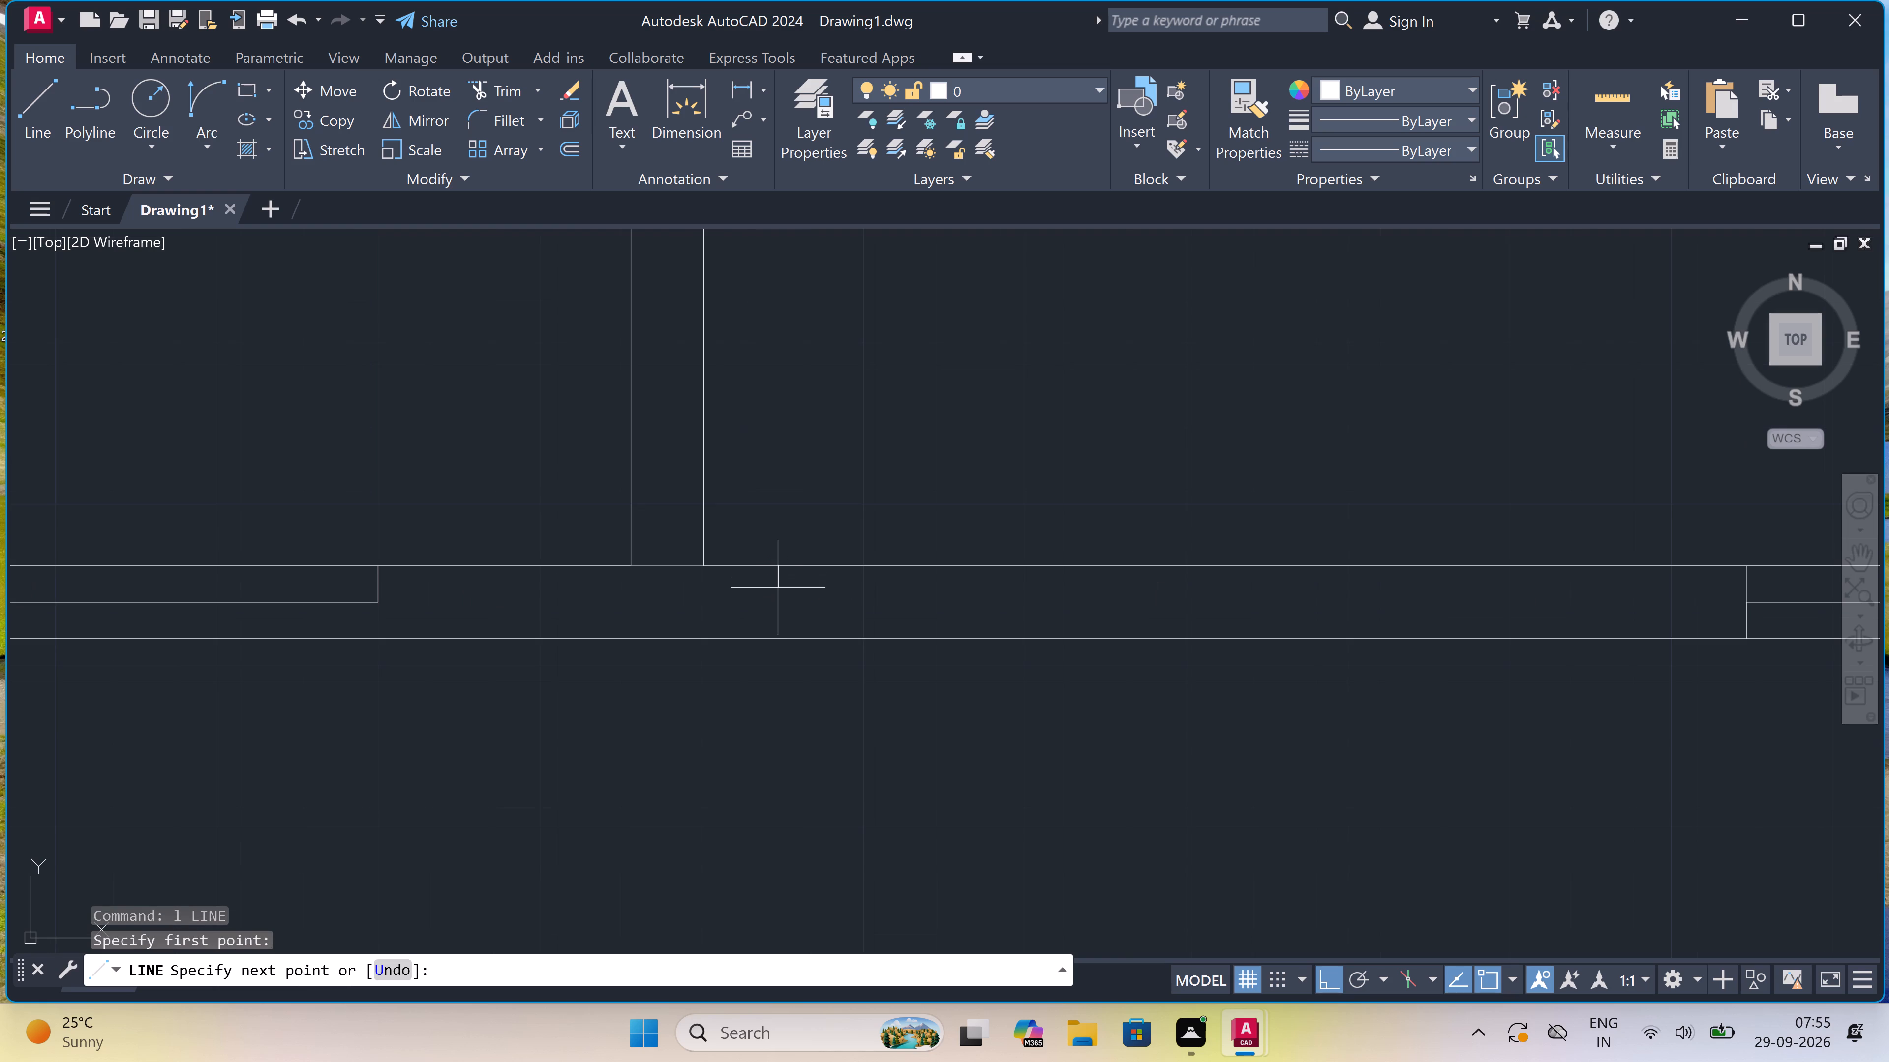
pyautogui.click(777, 623)
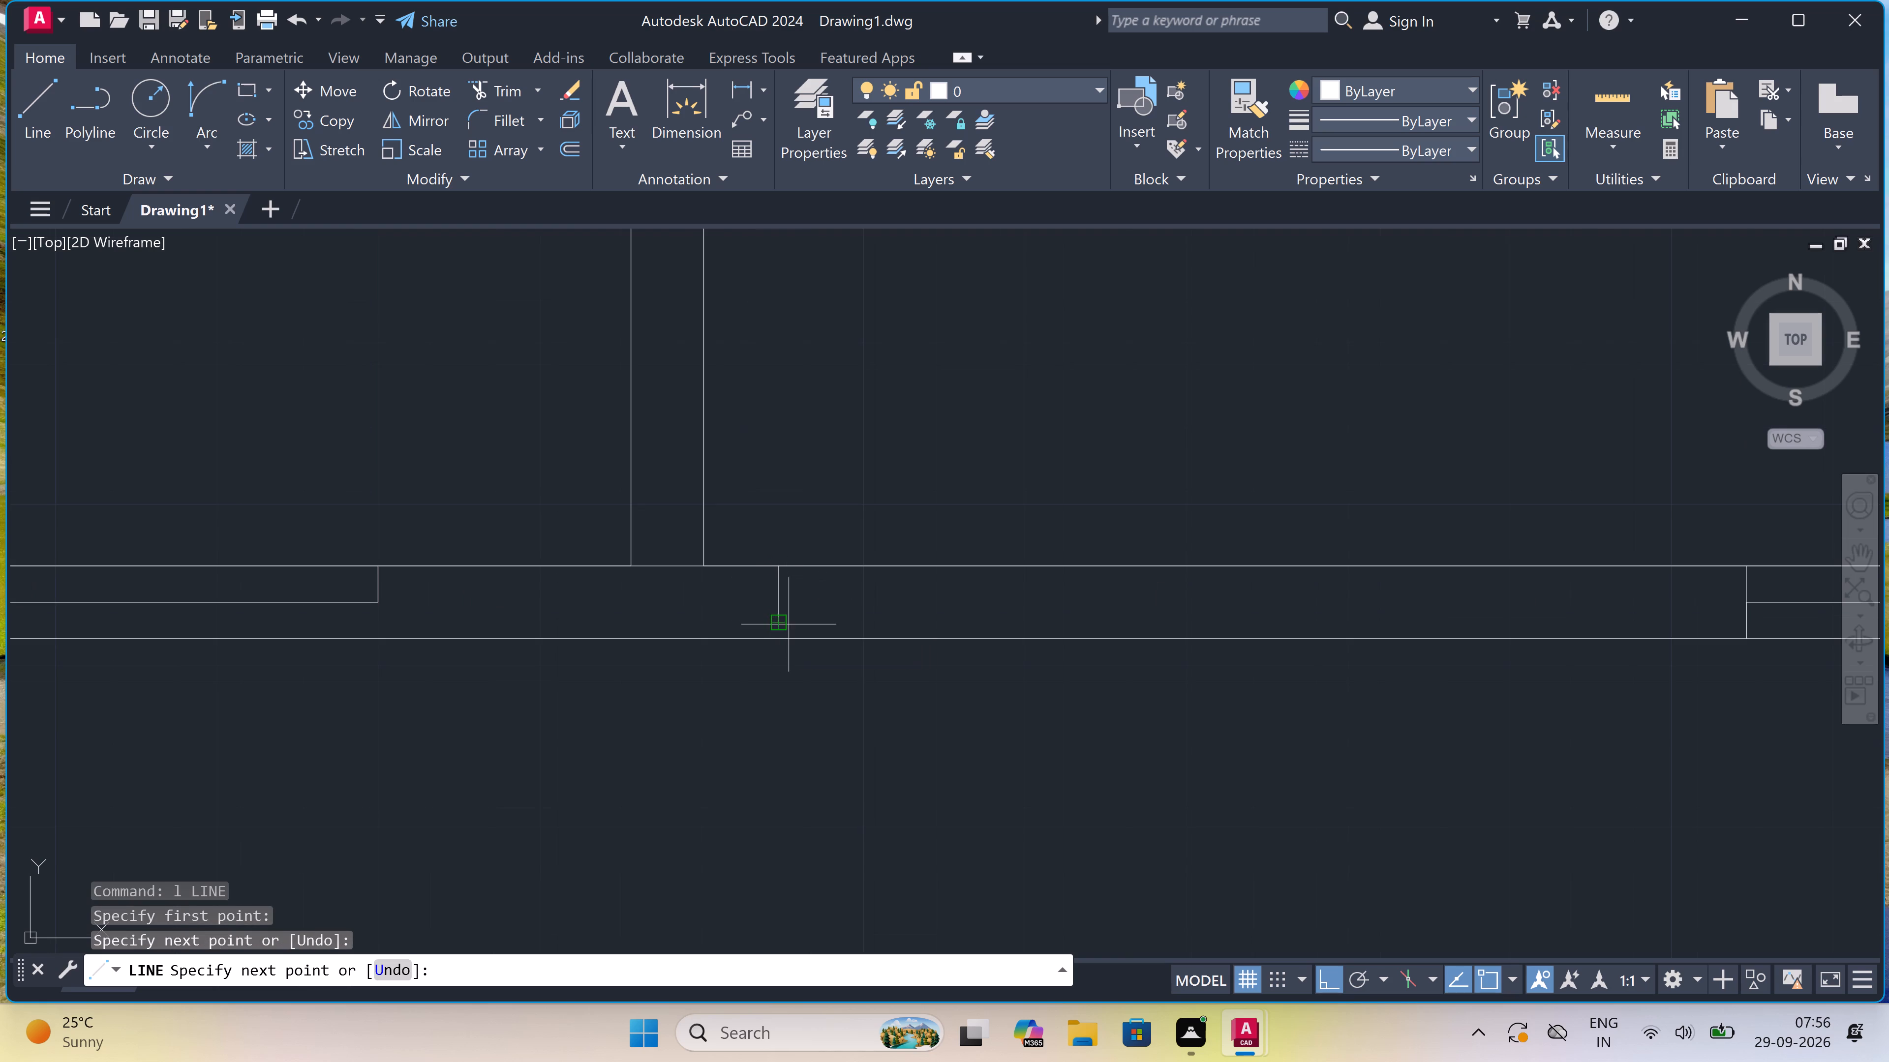
pyautogui.click(785, 635)
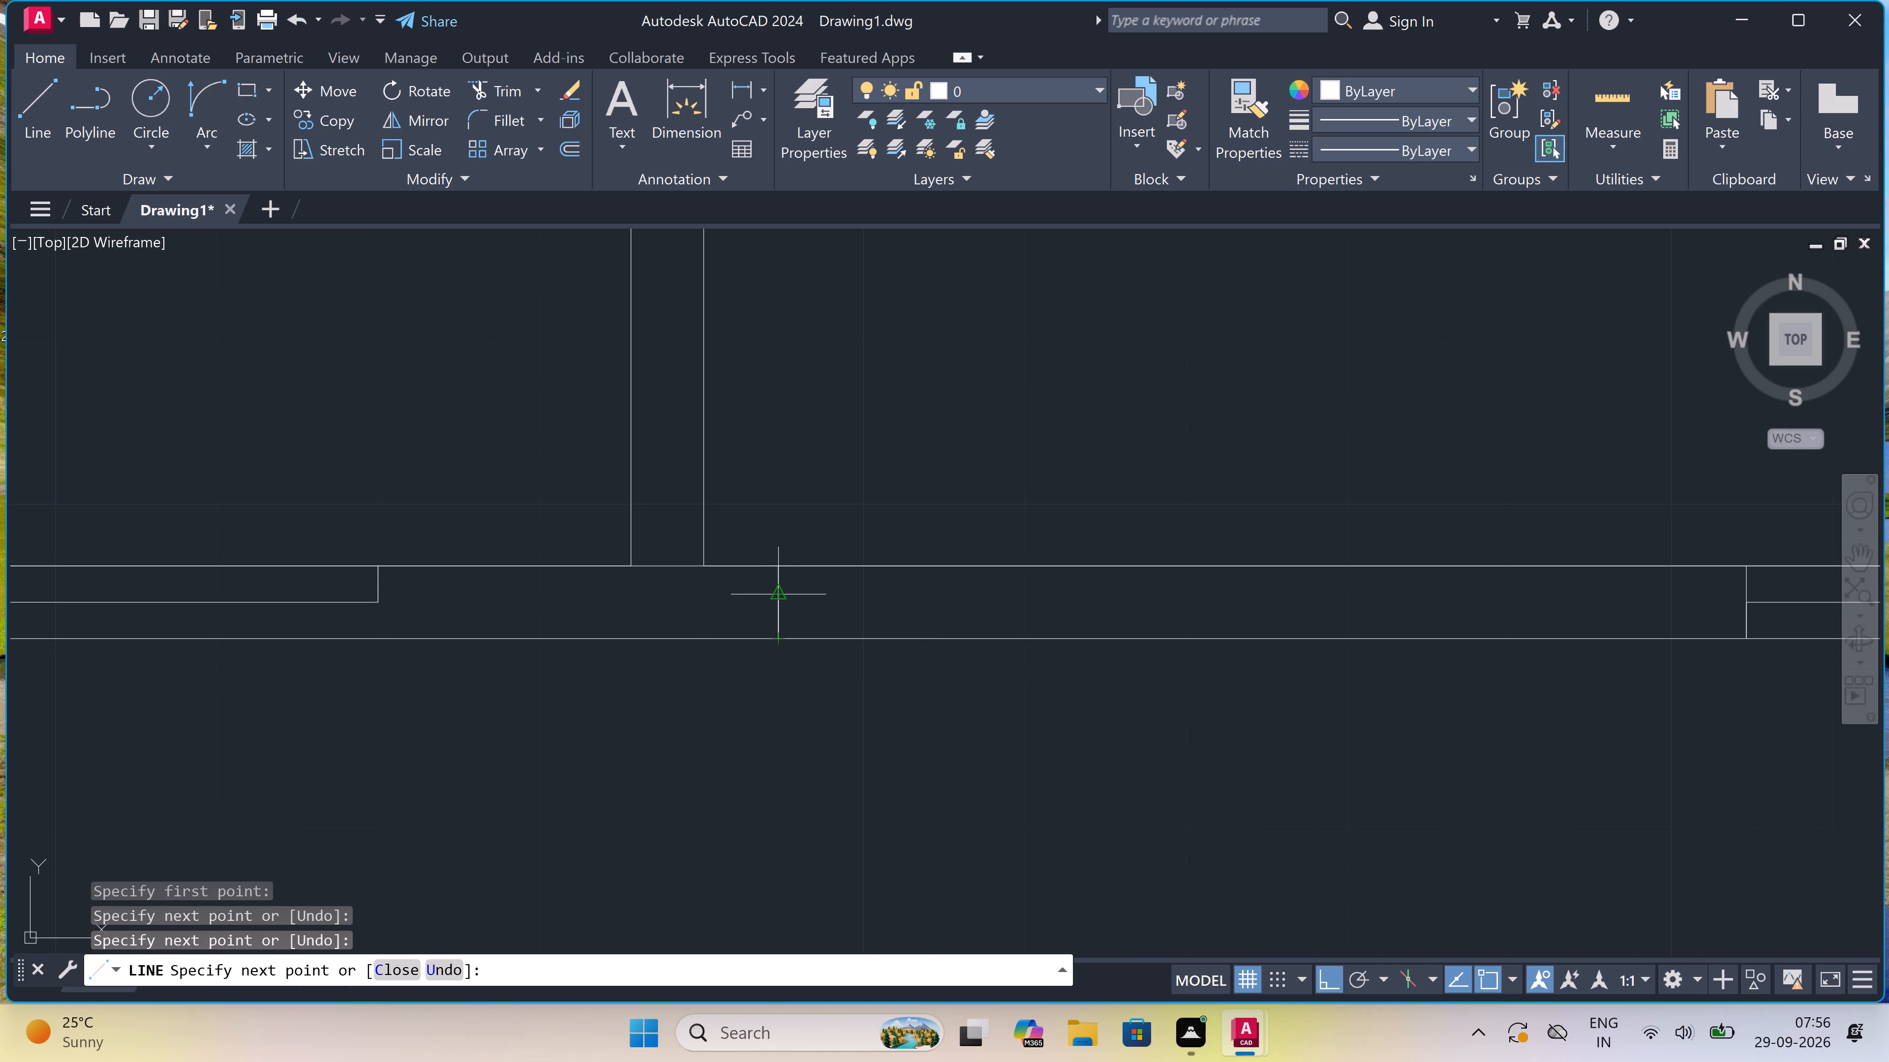
pyautogui.scroll(1, 779, 595)
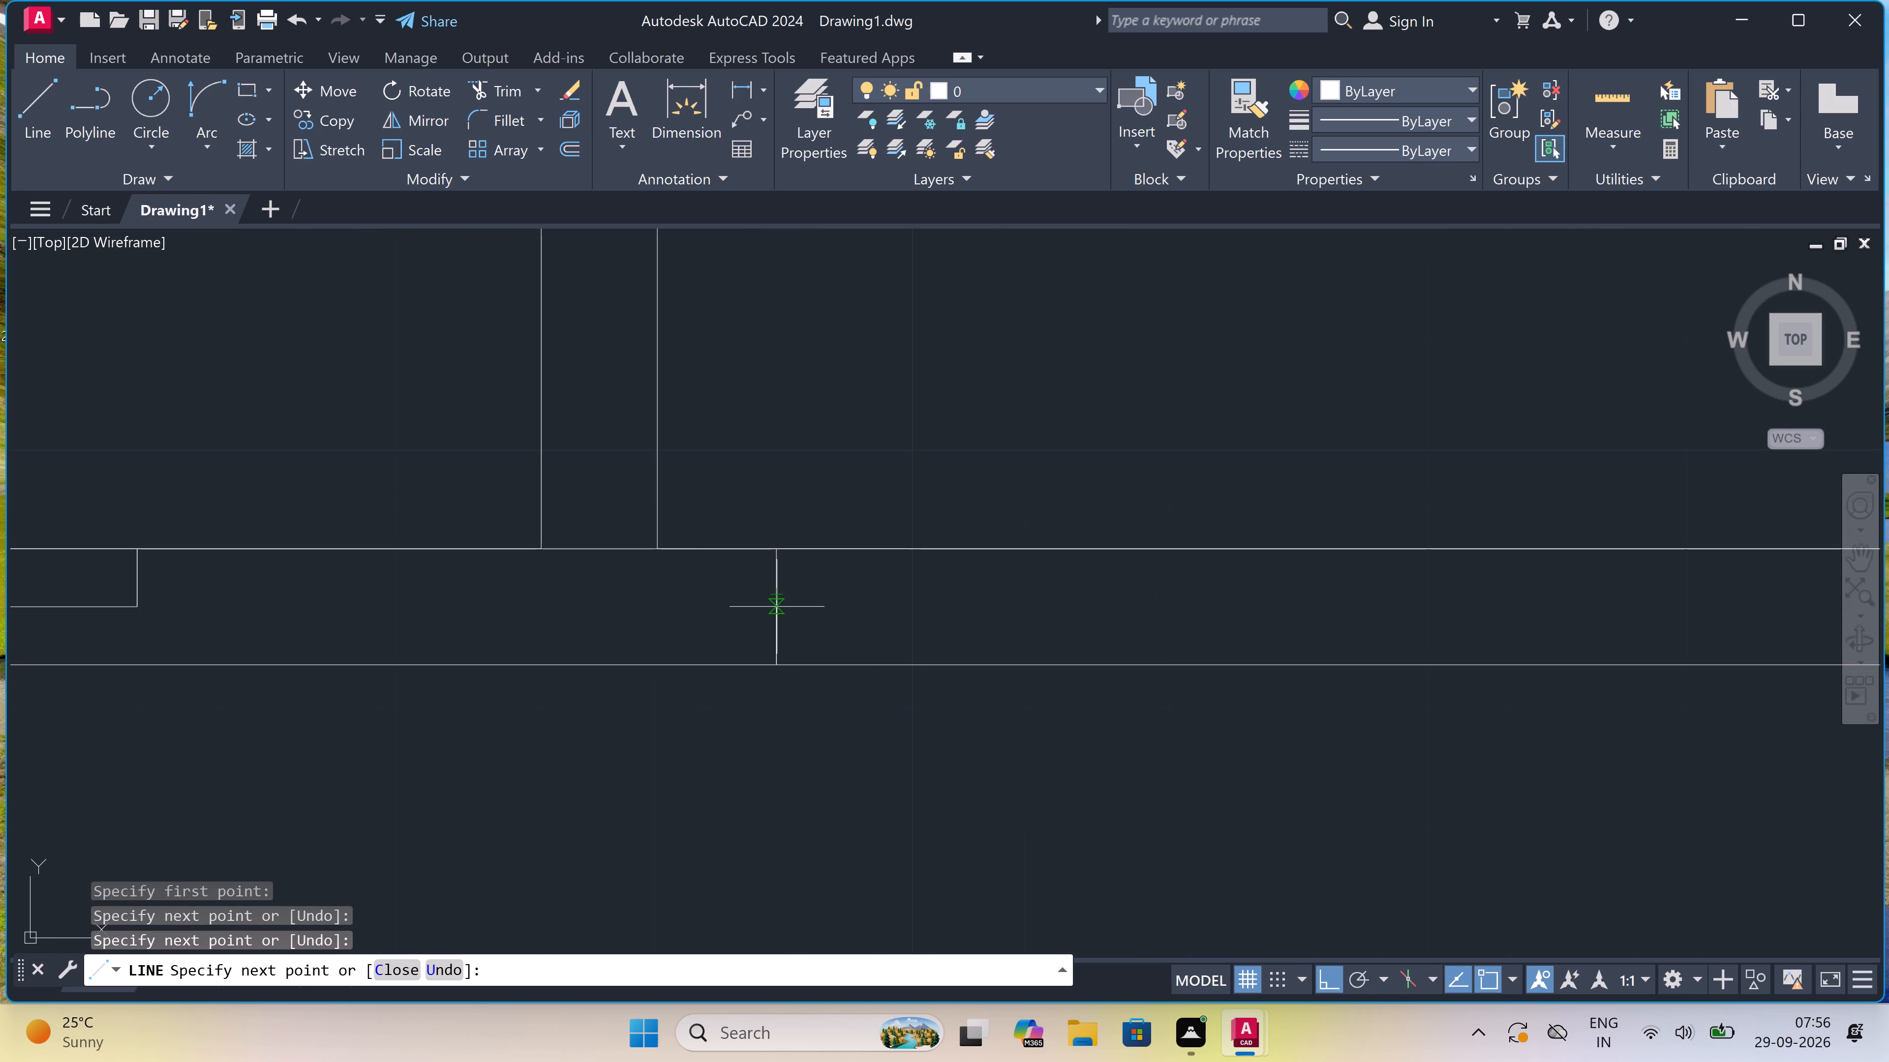
pyautogui.click(777, 607)
pyautogui.write('2"')
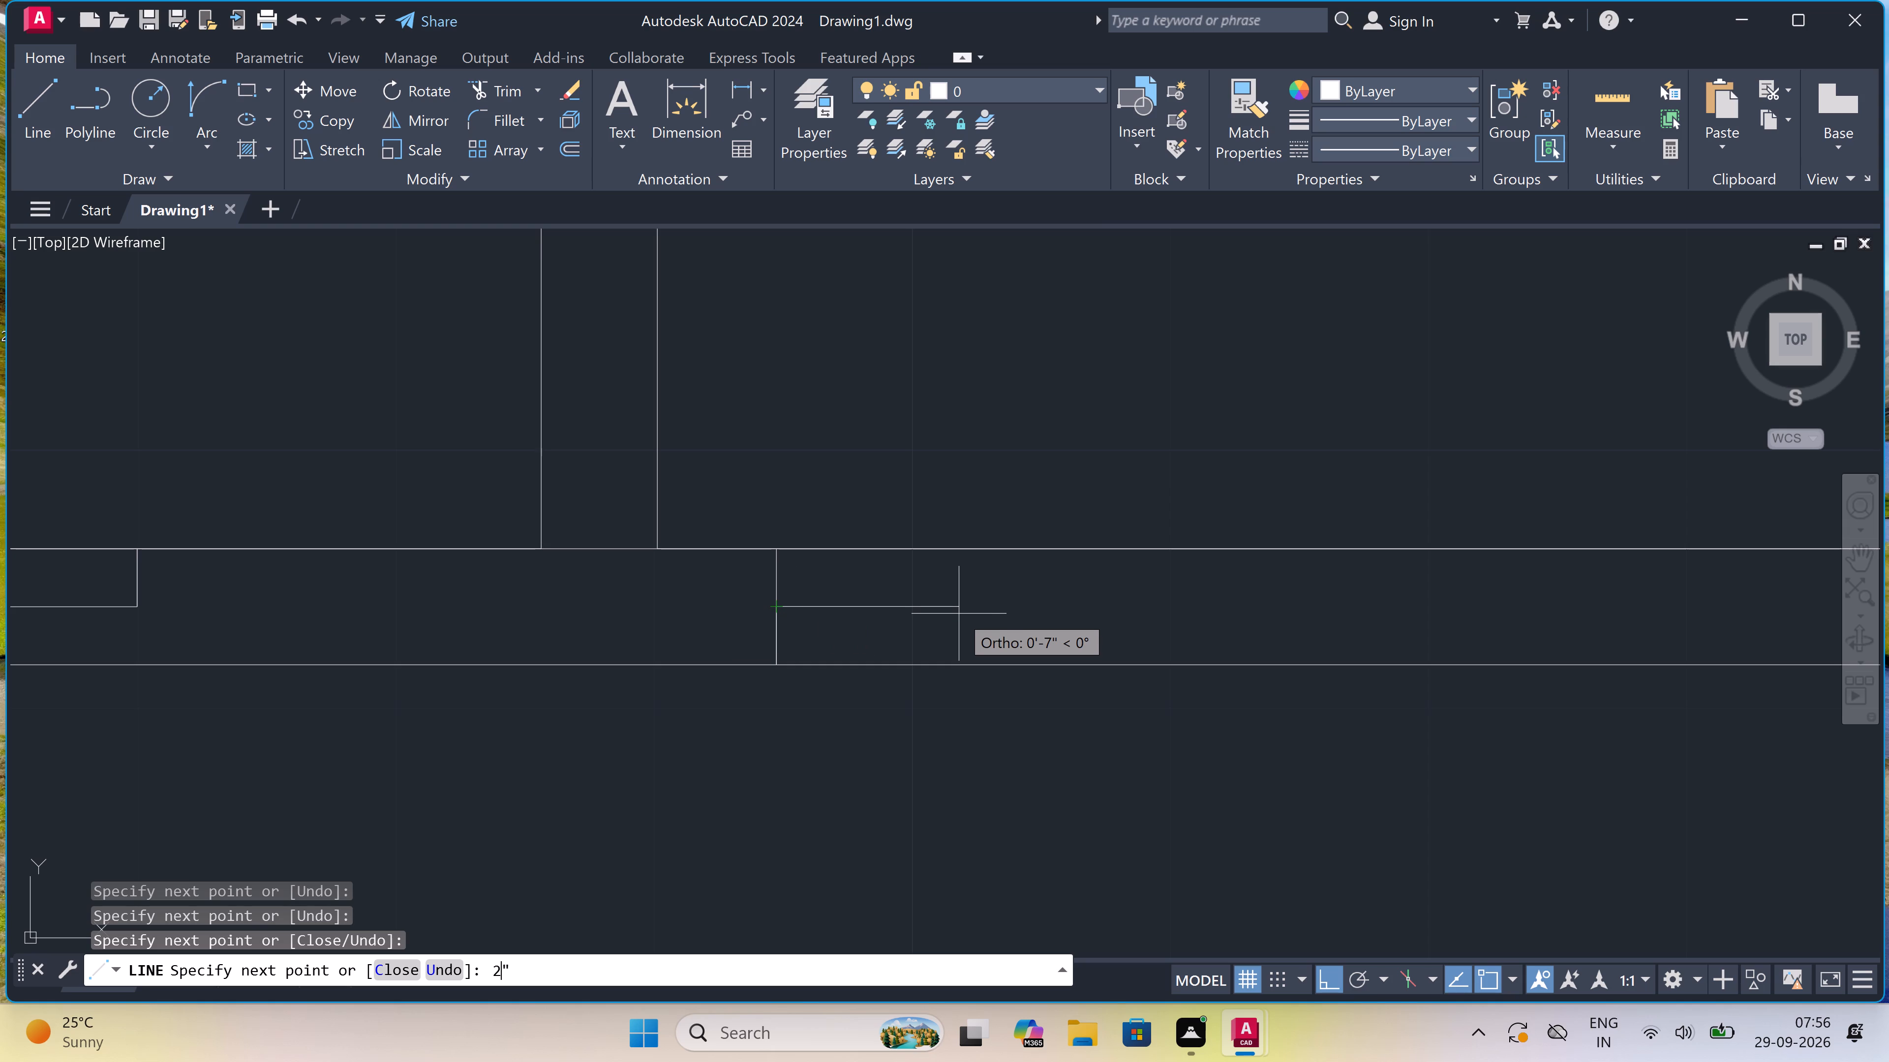
pyautogui.press('space')
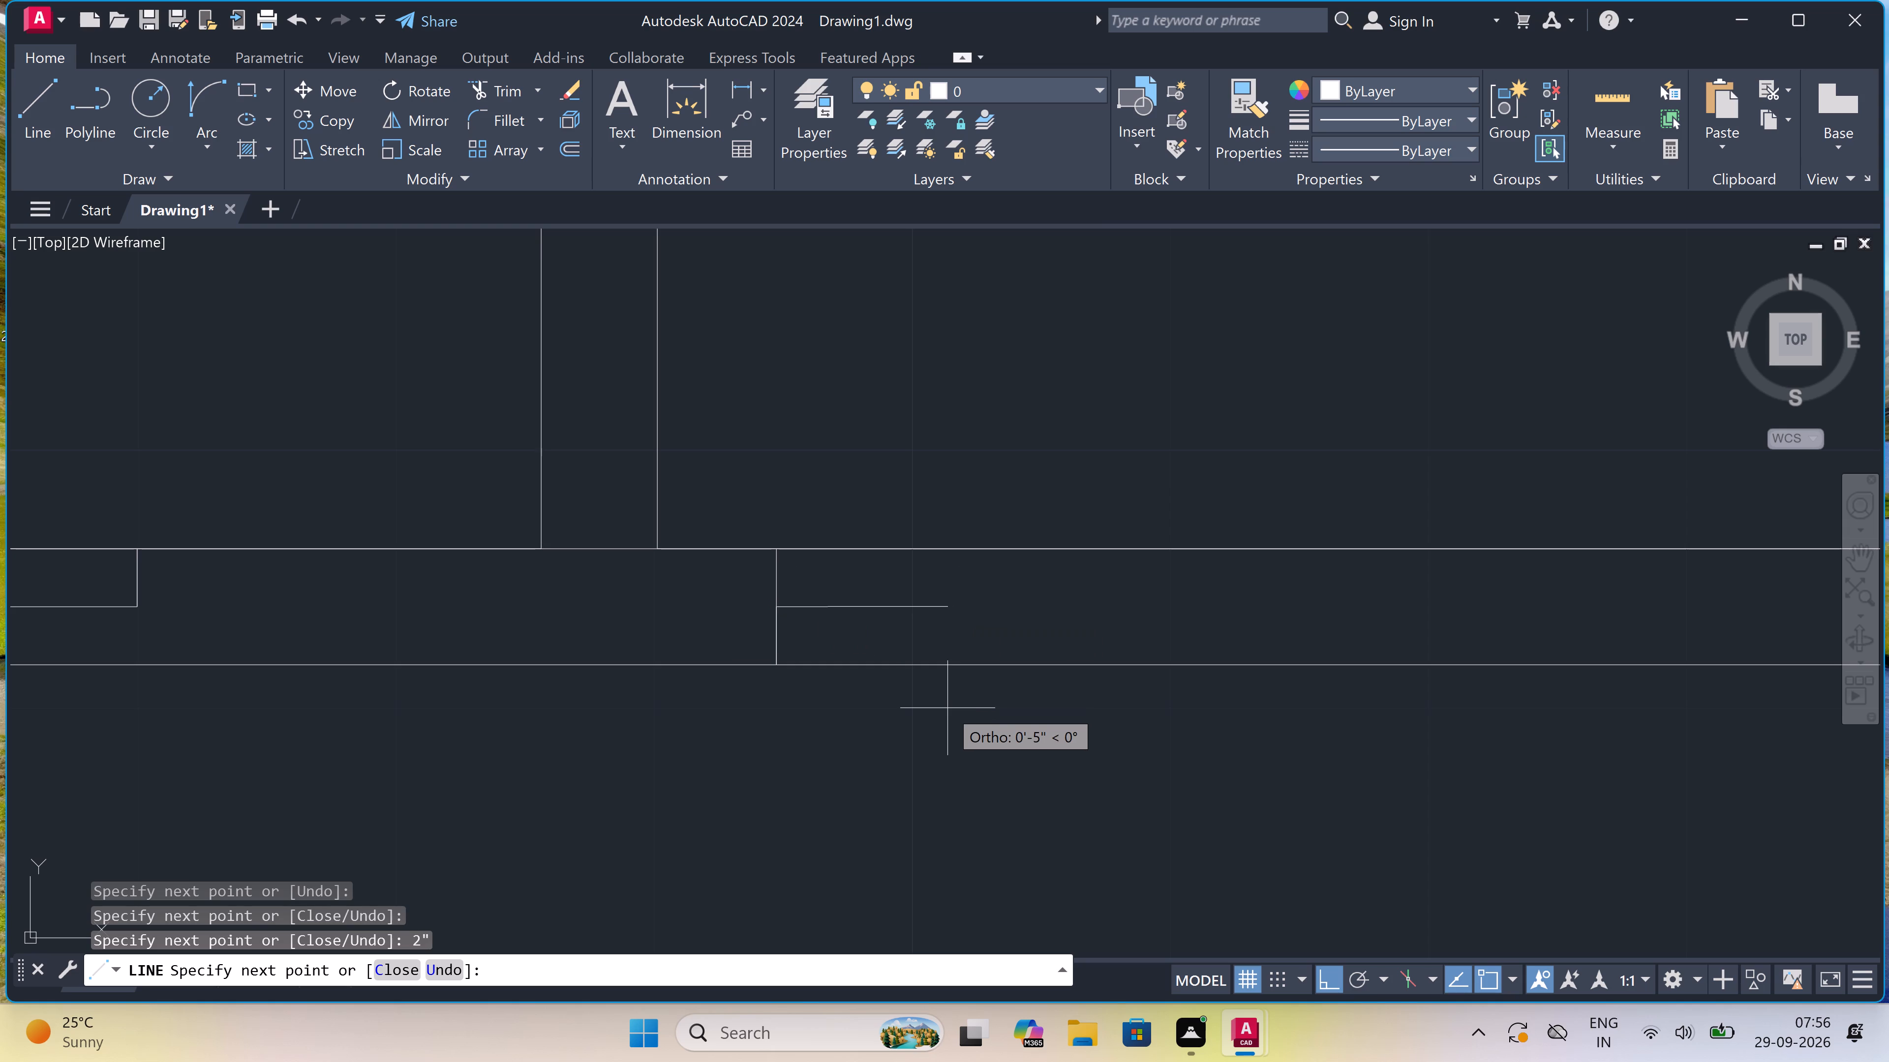
pyautogui.write("3'")
pyautogui.press('space')
# Examine the new door leaf against the relocated window and the other bottom-wall doors, and end the line at the leaf's tip.
pyautogui.scroll(-5, 898, 803)
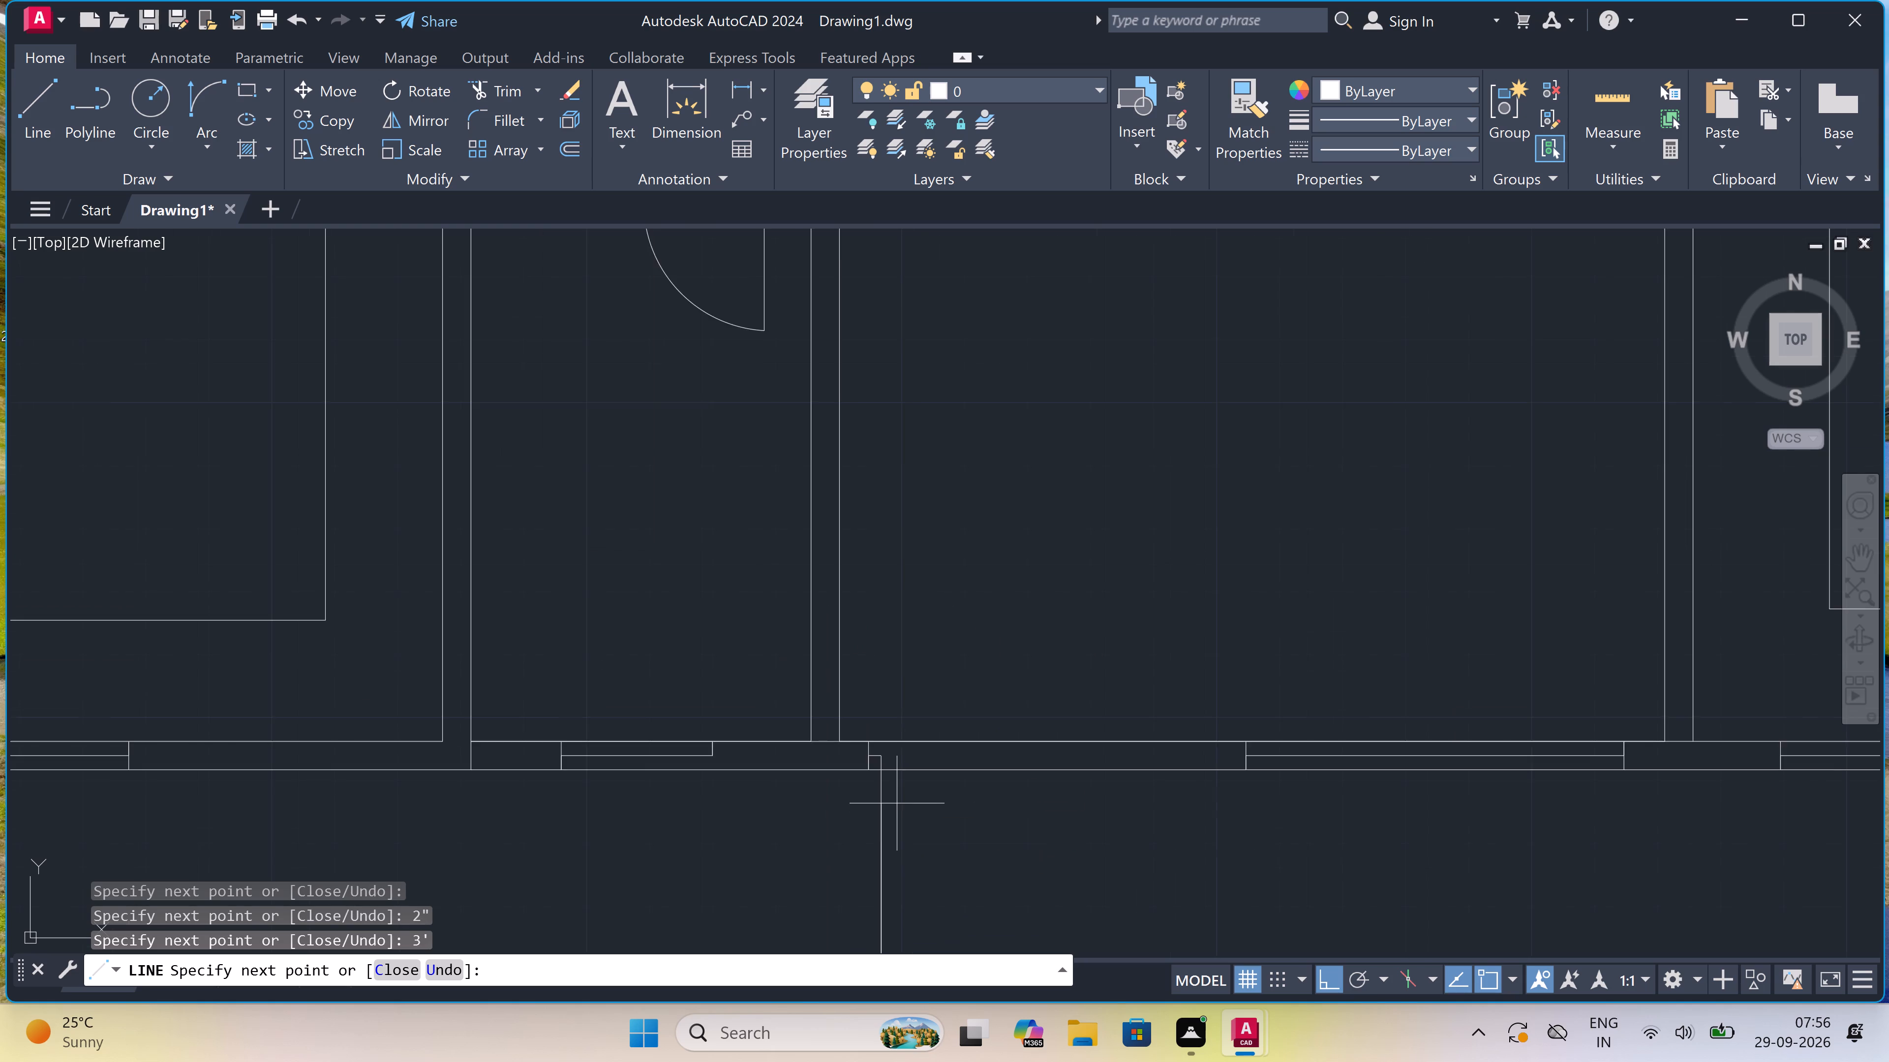
pyautogui.scroll(-3, 897, 803)
pyautogui.scroll(4, 910, 846)
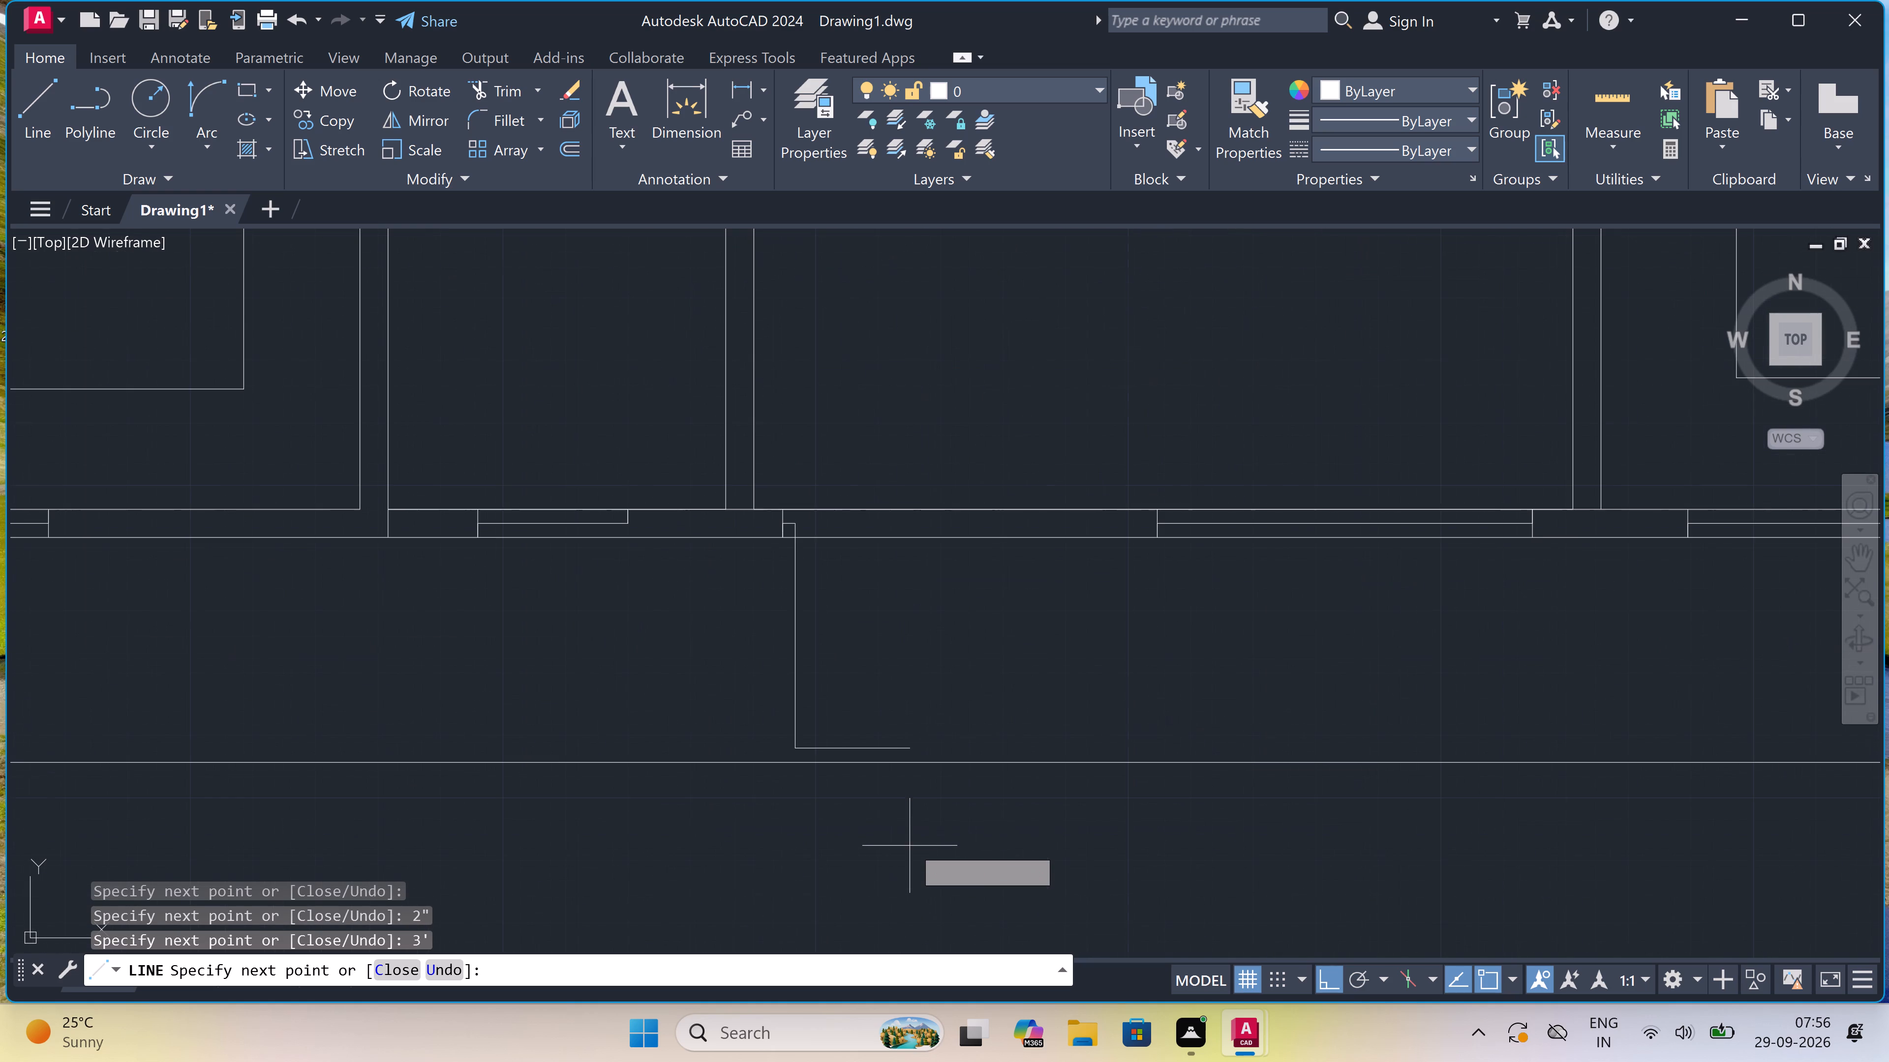
pyautogui.scroll(-2, 924, 679)
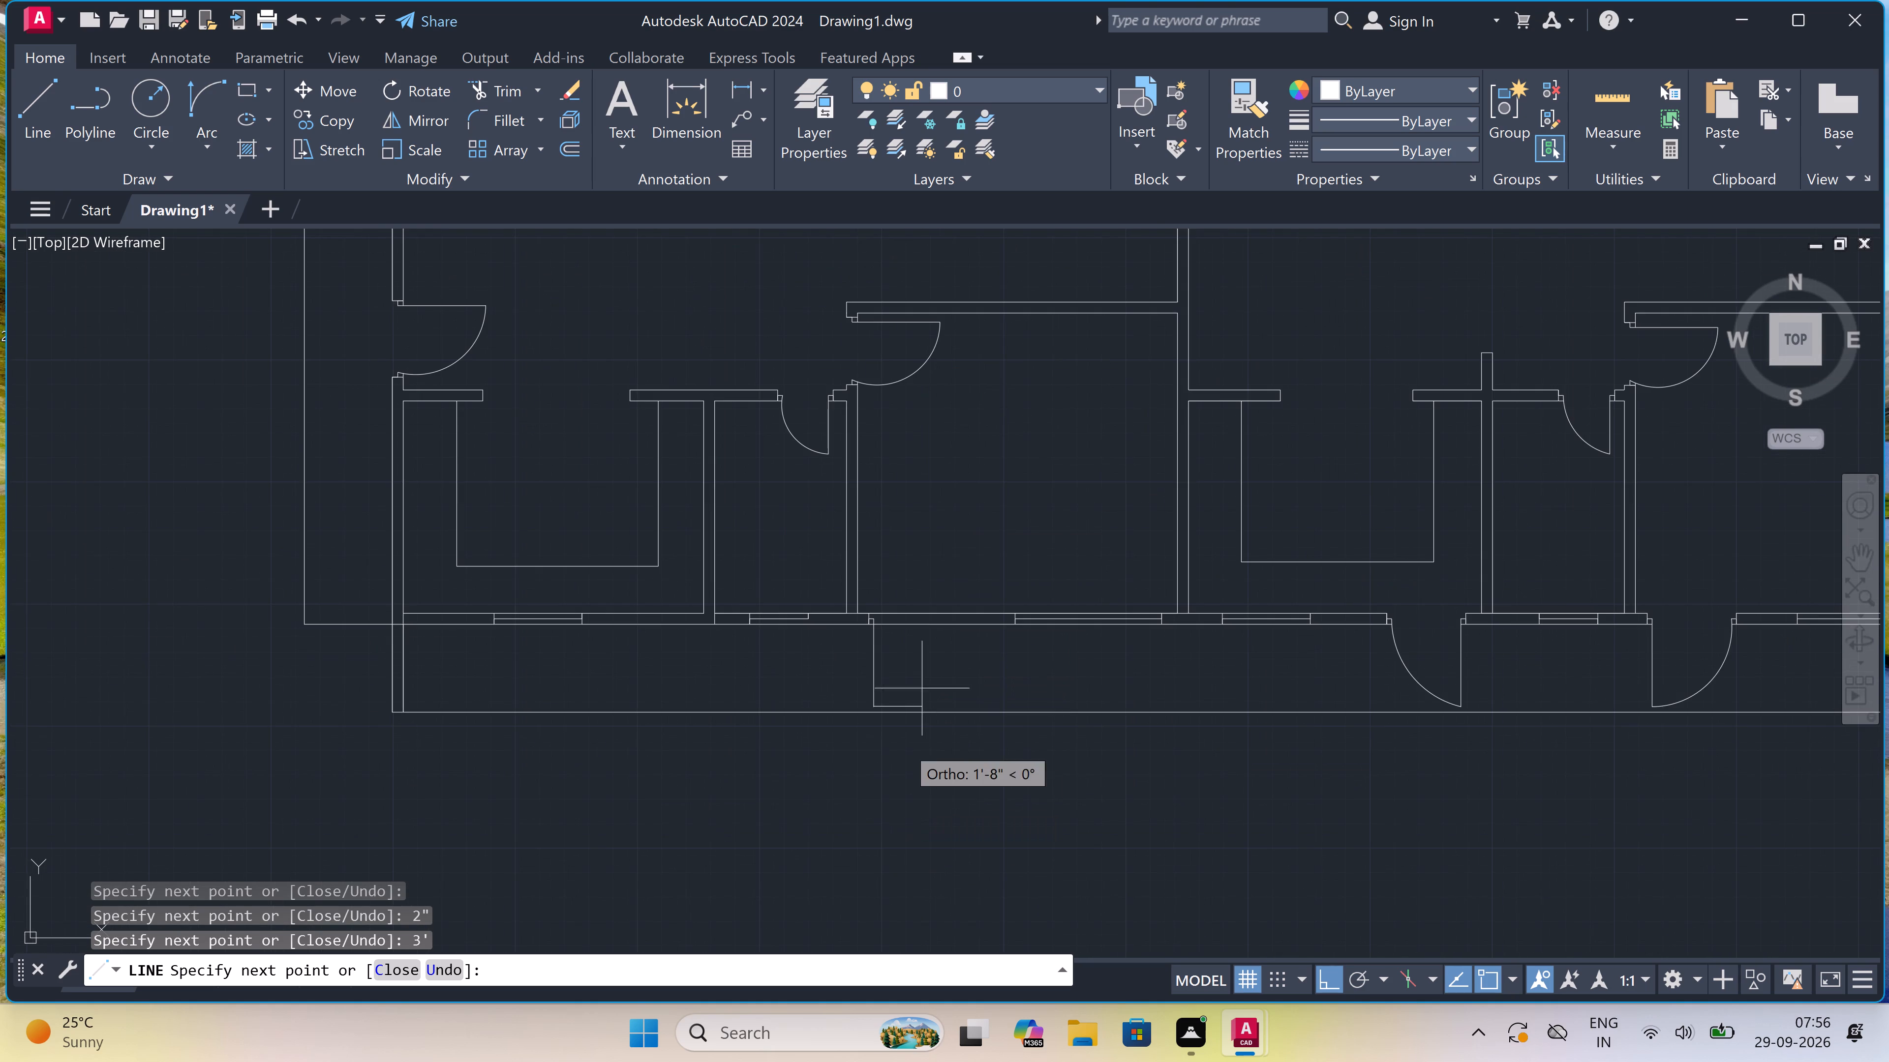
pyautogui.scroll(4, 904, 756)
pyautogui.scroll(-2, 1093, 261)
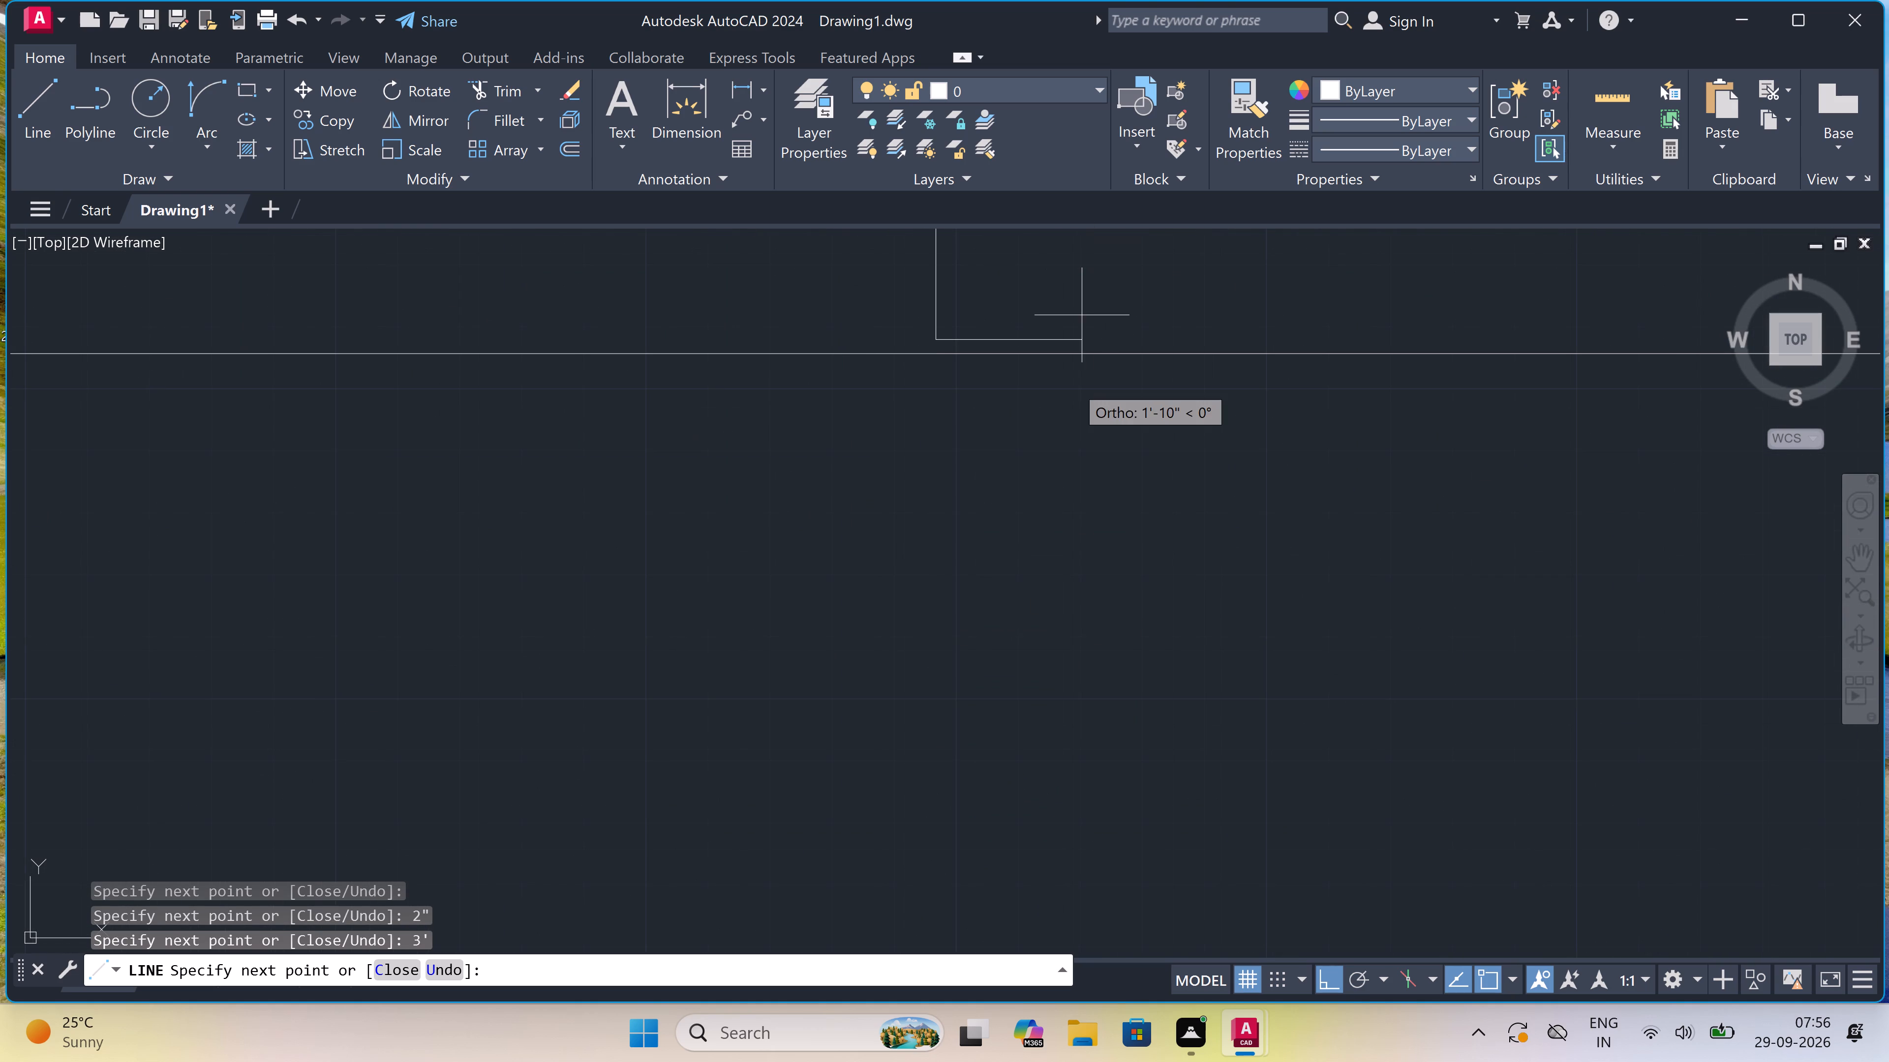
pyautogui.scroll(-3, 983, 606)
pyautogui.scroll(2, 1022, 392)
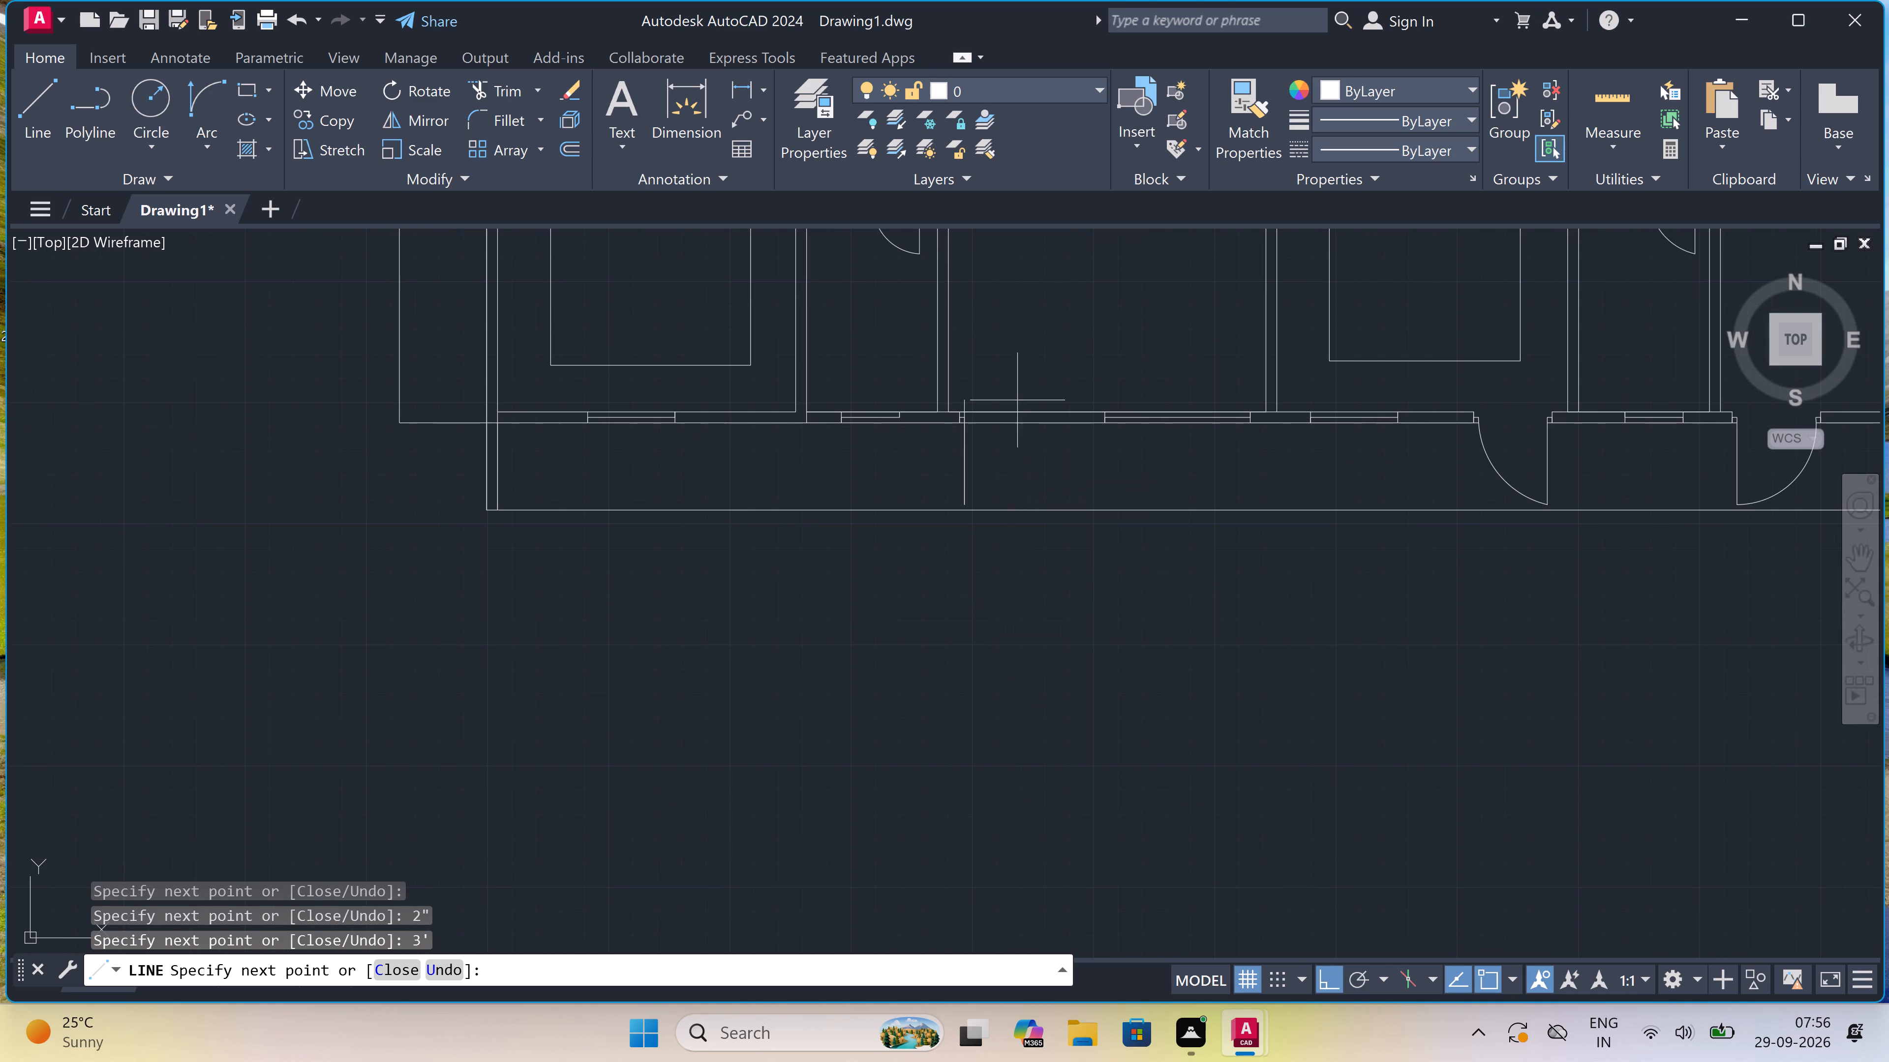
pyautogui.scroll(1, 1022, 392)
pyautogui.scroll(-1, 1022, 392)
pyautogui.scroll(1, 1042, 510)
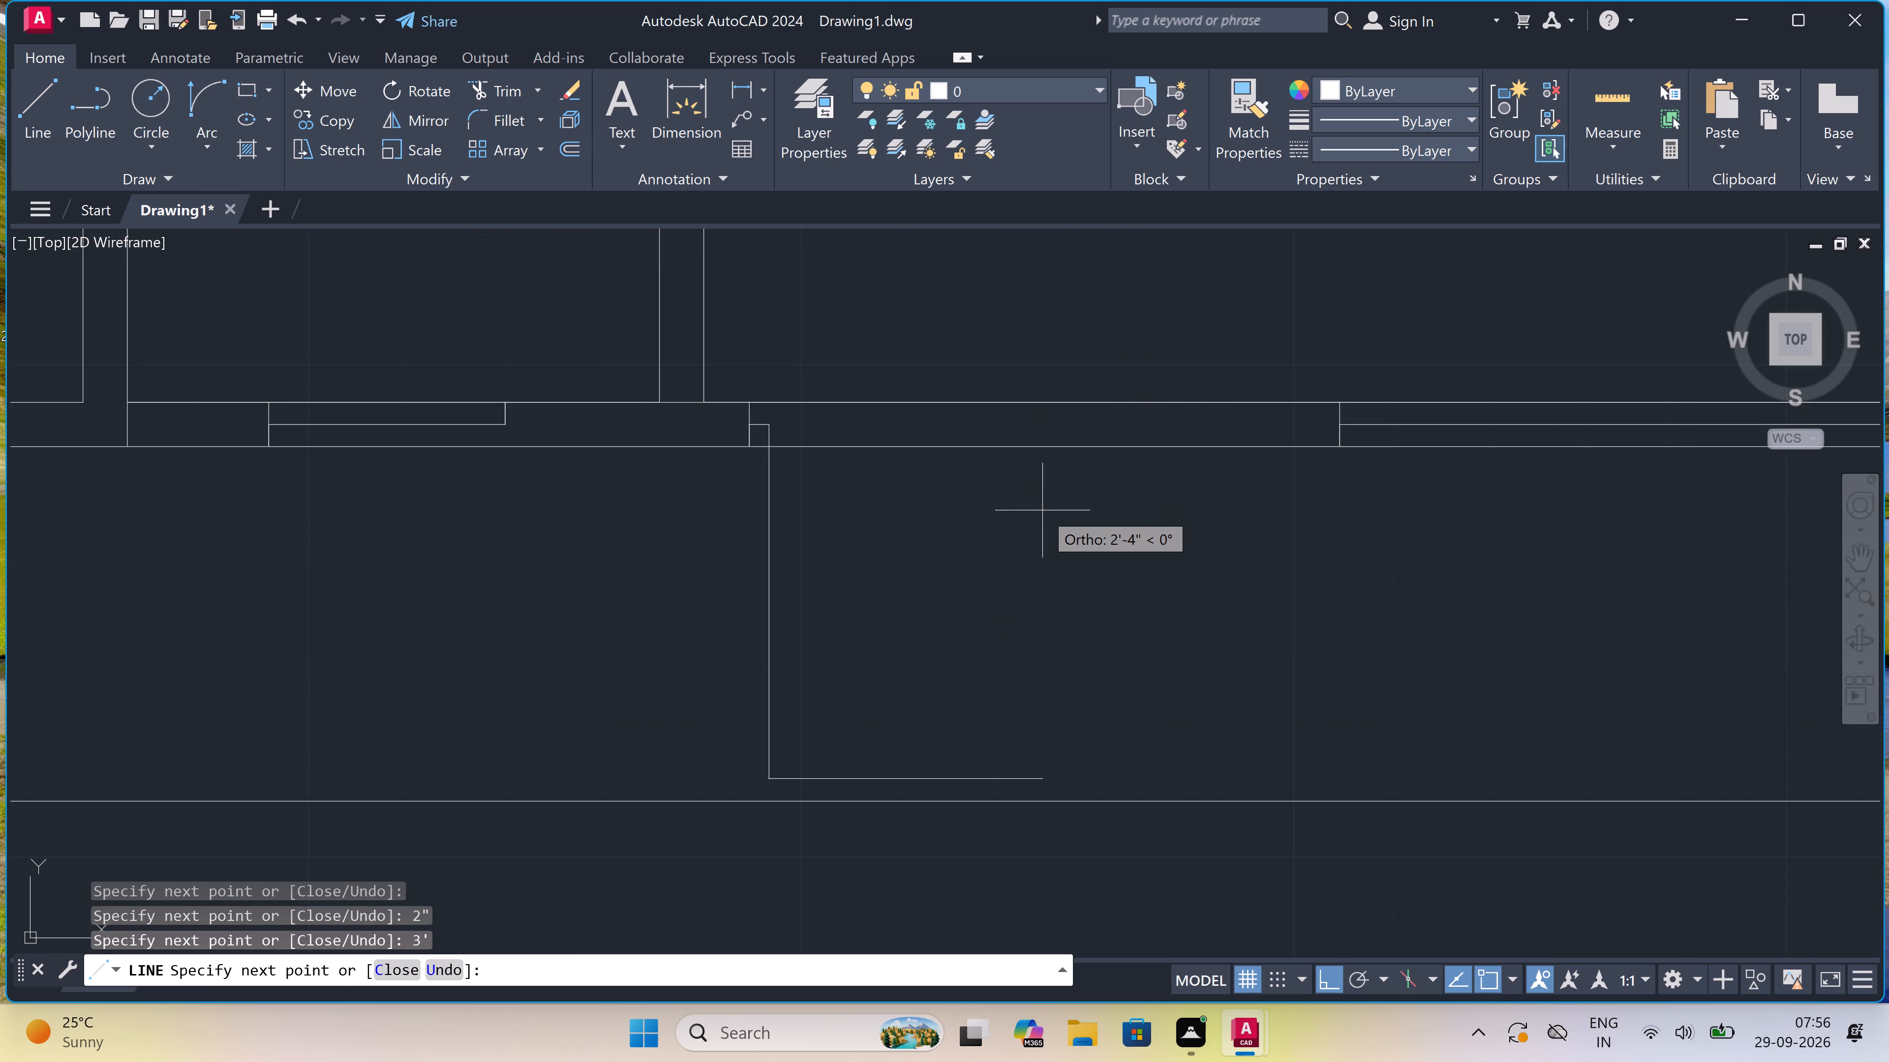
pyautogui.press('Escape')
# Draw the opposite jamb across the bottom wall, between the new door leaf and the relocated wide window, with a 2" stop toward the leaf.
pyautogui.press('space')
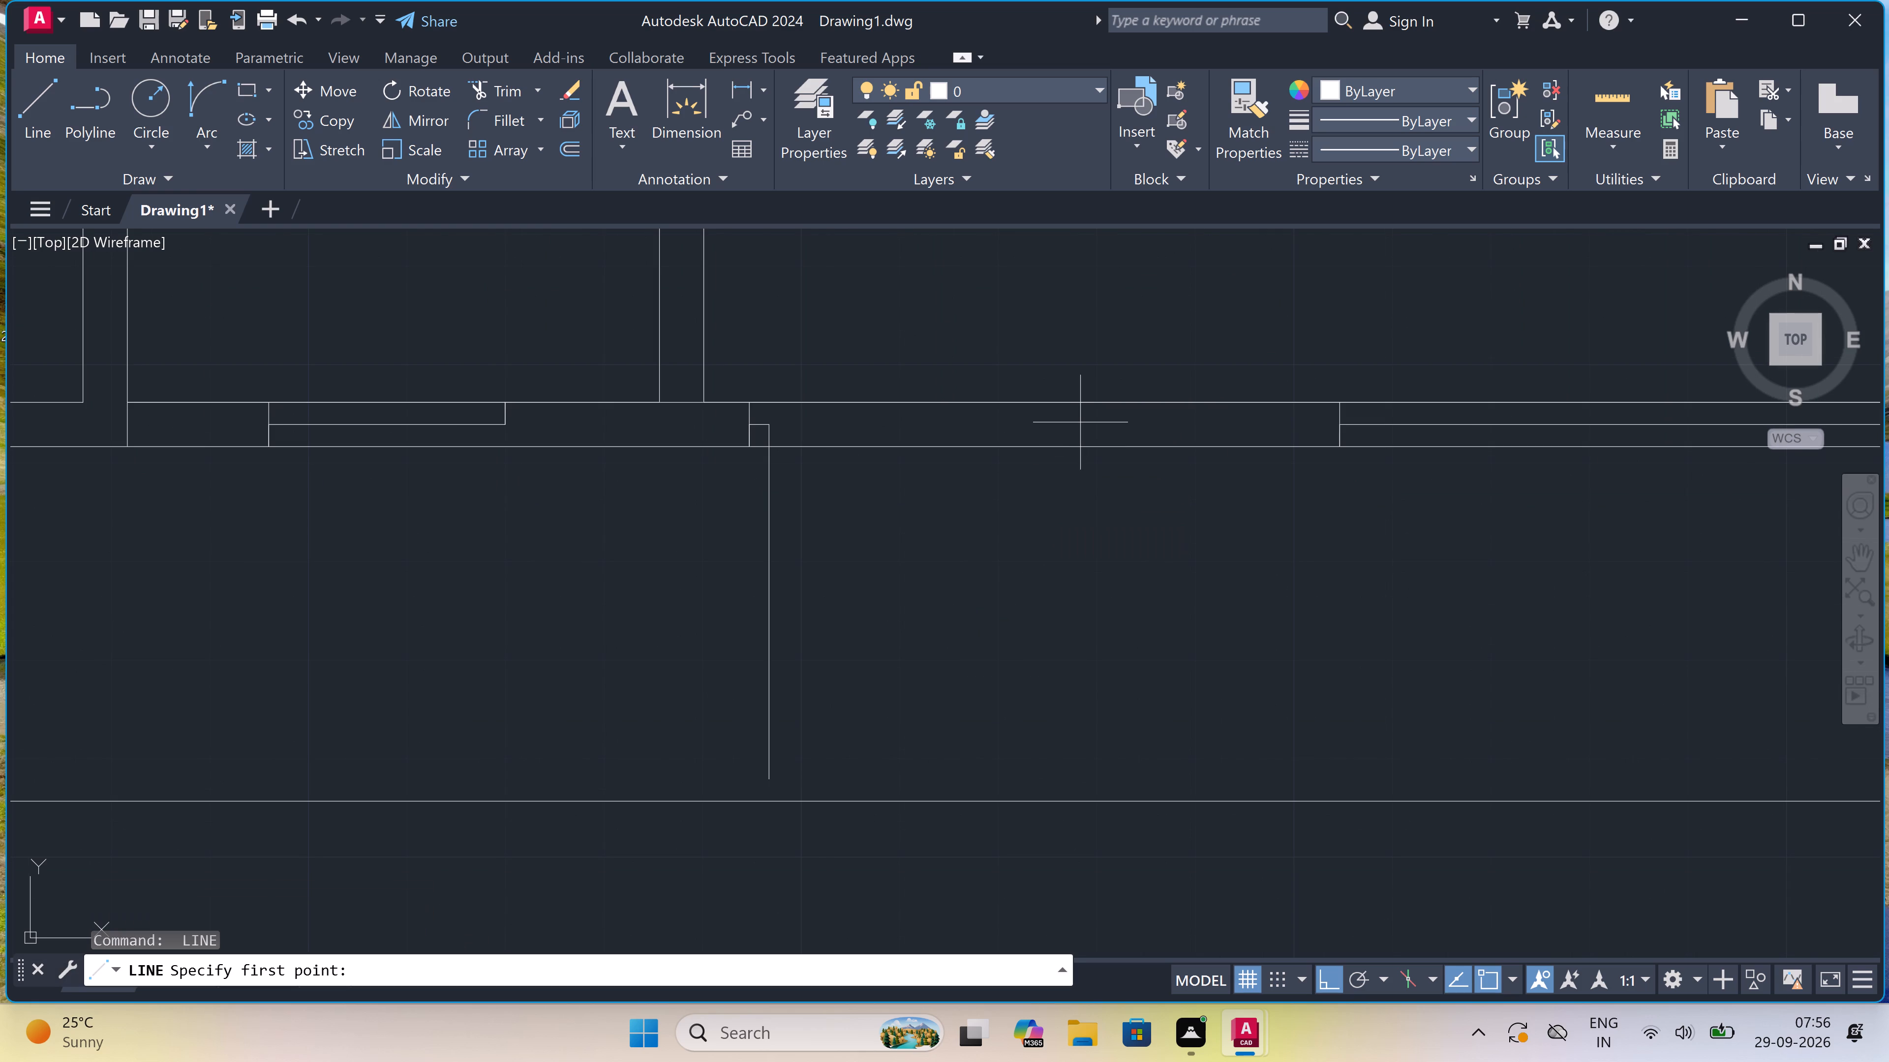
pyautogui.click(1073, 406)
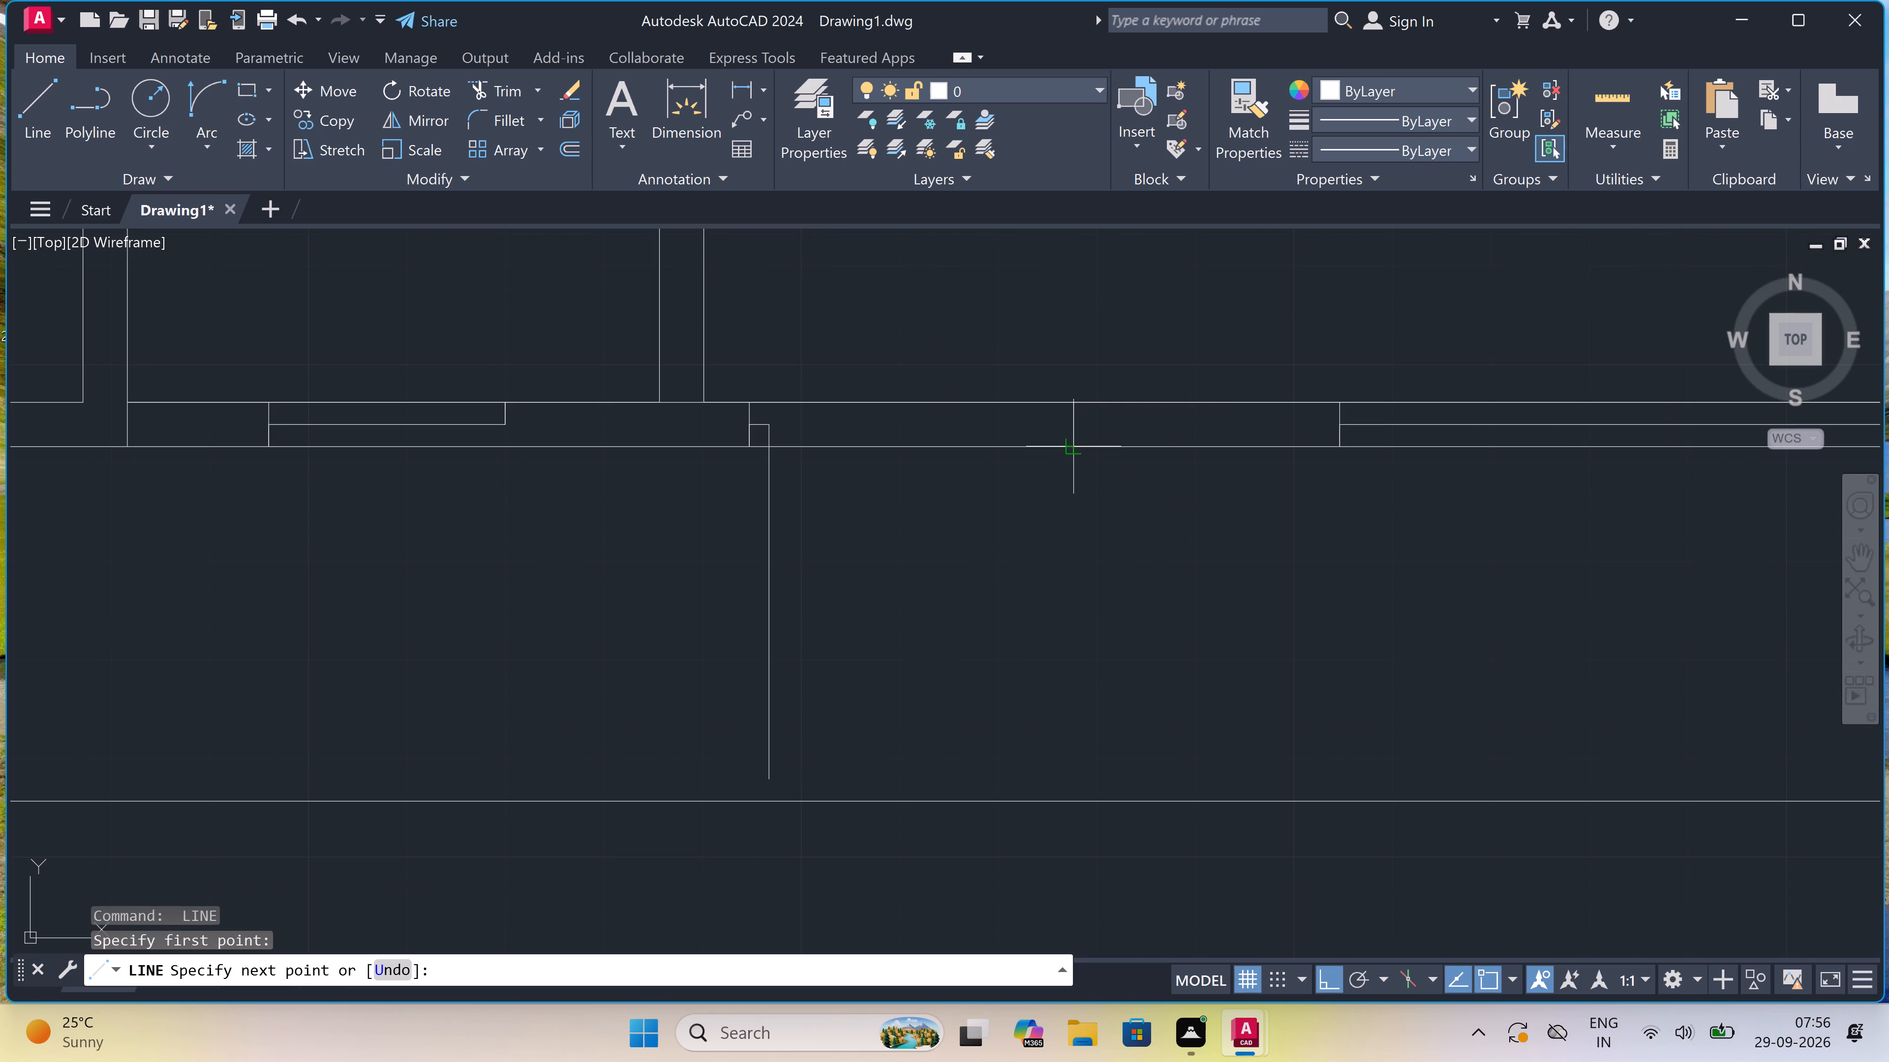
pyautogui.click(1079, 442)
pyautogui.click(1079, 418)
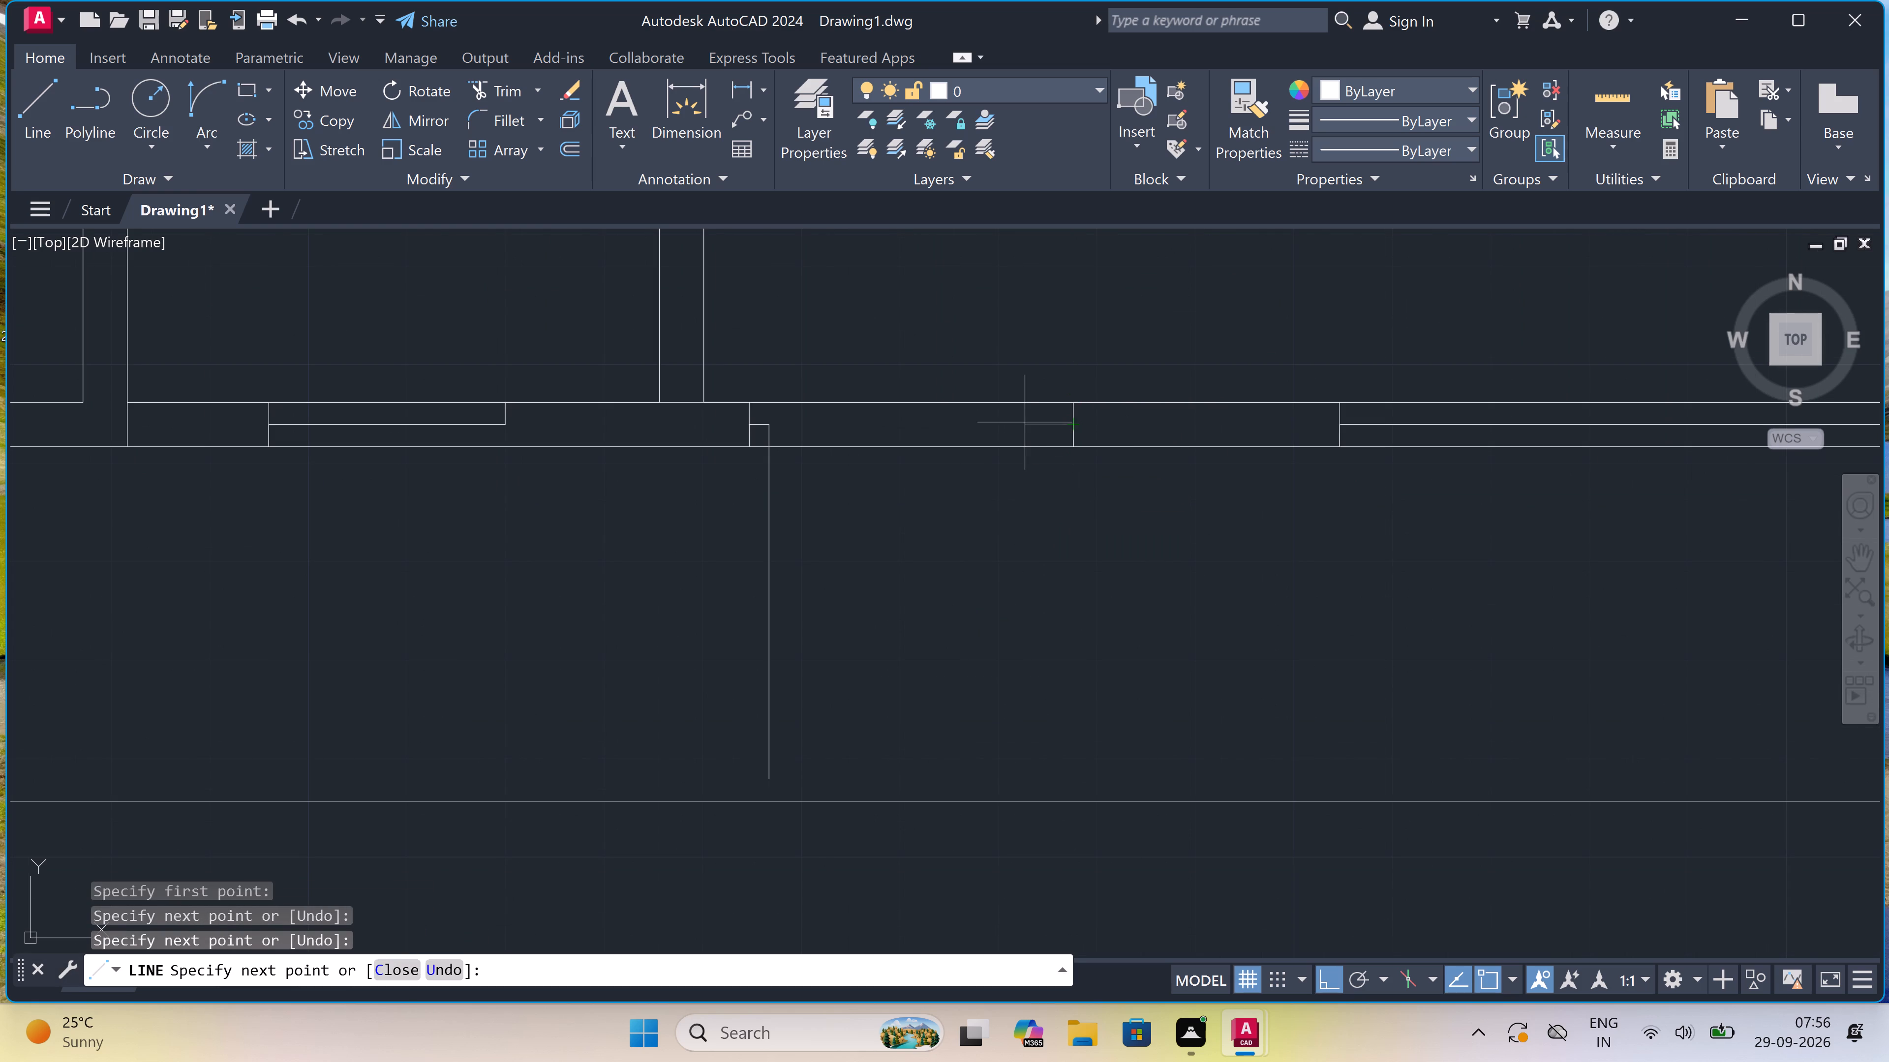
pyautogui.write('2"')
pyautogui.press('space')
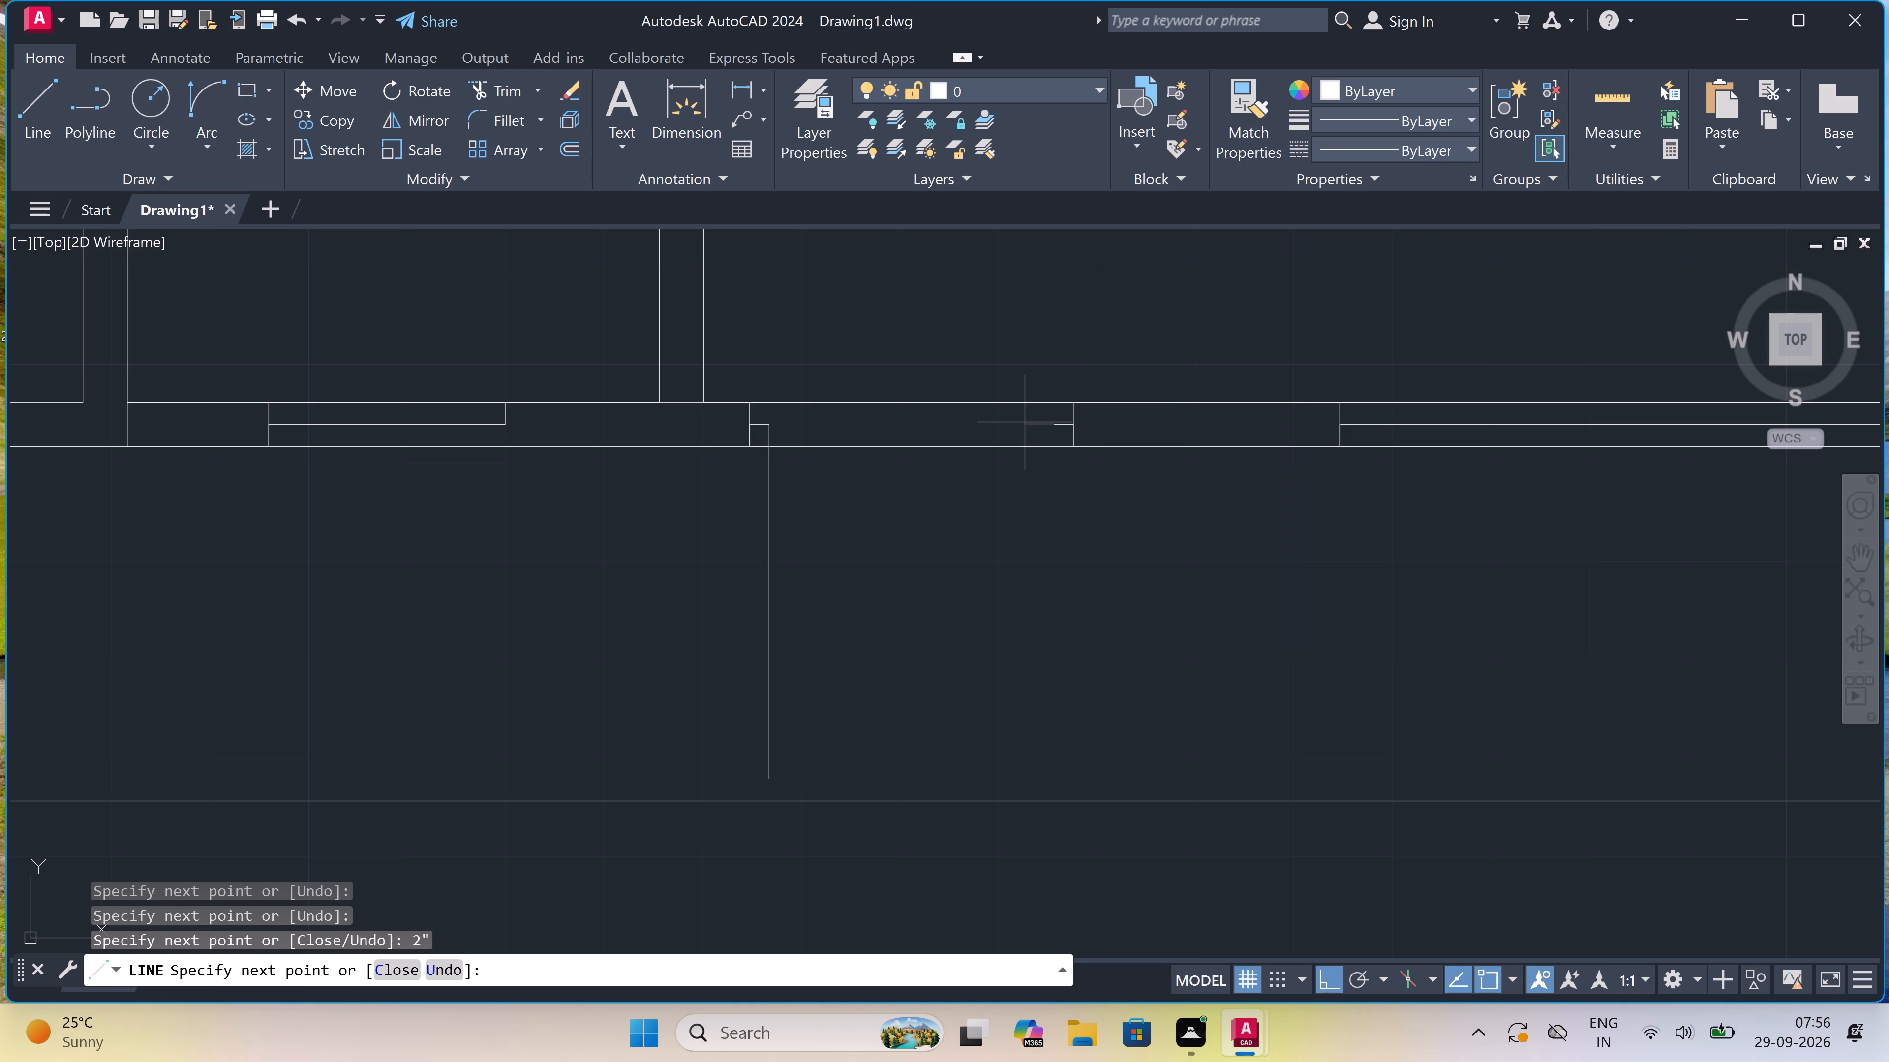
pyautogui.press('Escape')
# Draw the door swing arc from the outer tip of the 3' leaf to the end of the opposite jamb's stop.
pyautogui.moveTo(205, 93); pyautogui.dragTo(213, 94)
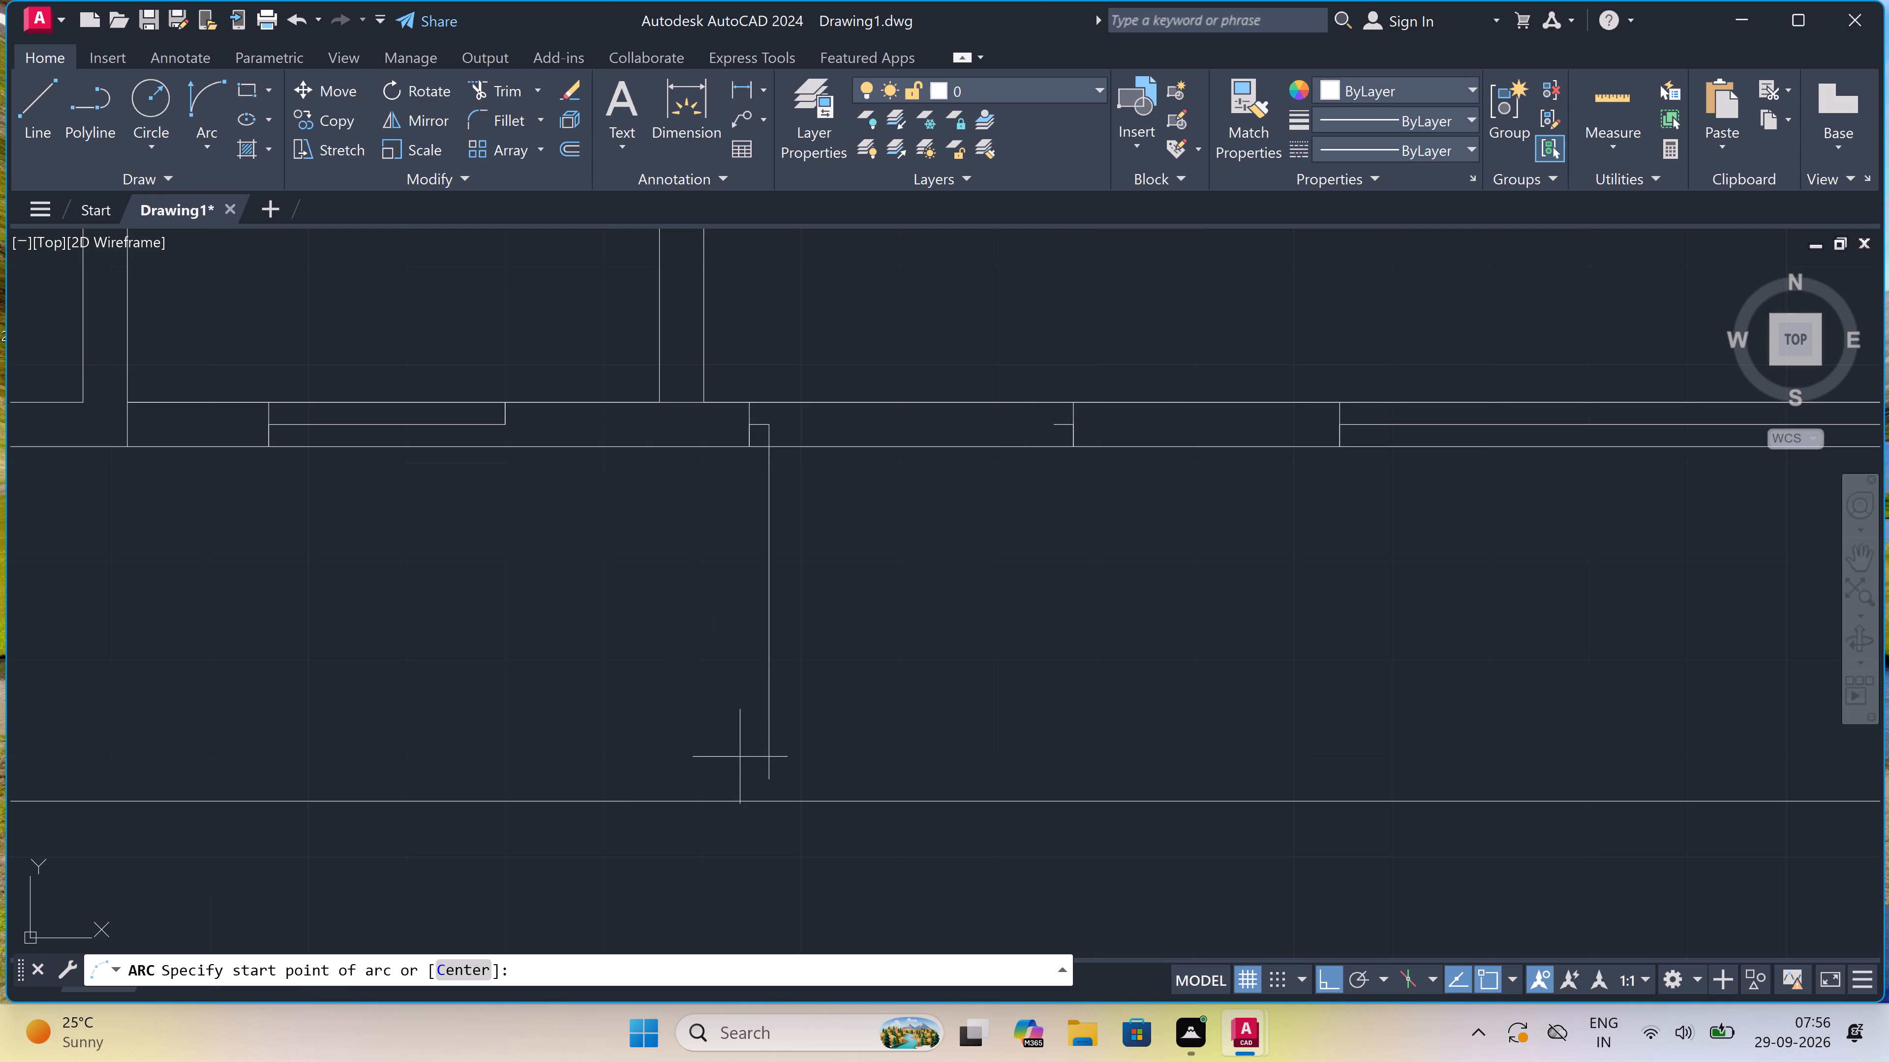
pyautogui.click(767, 783)
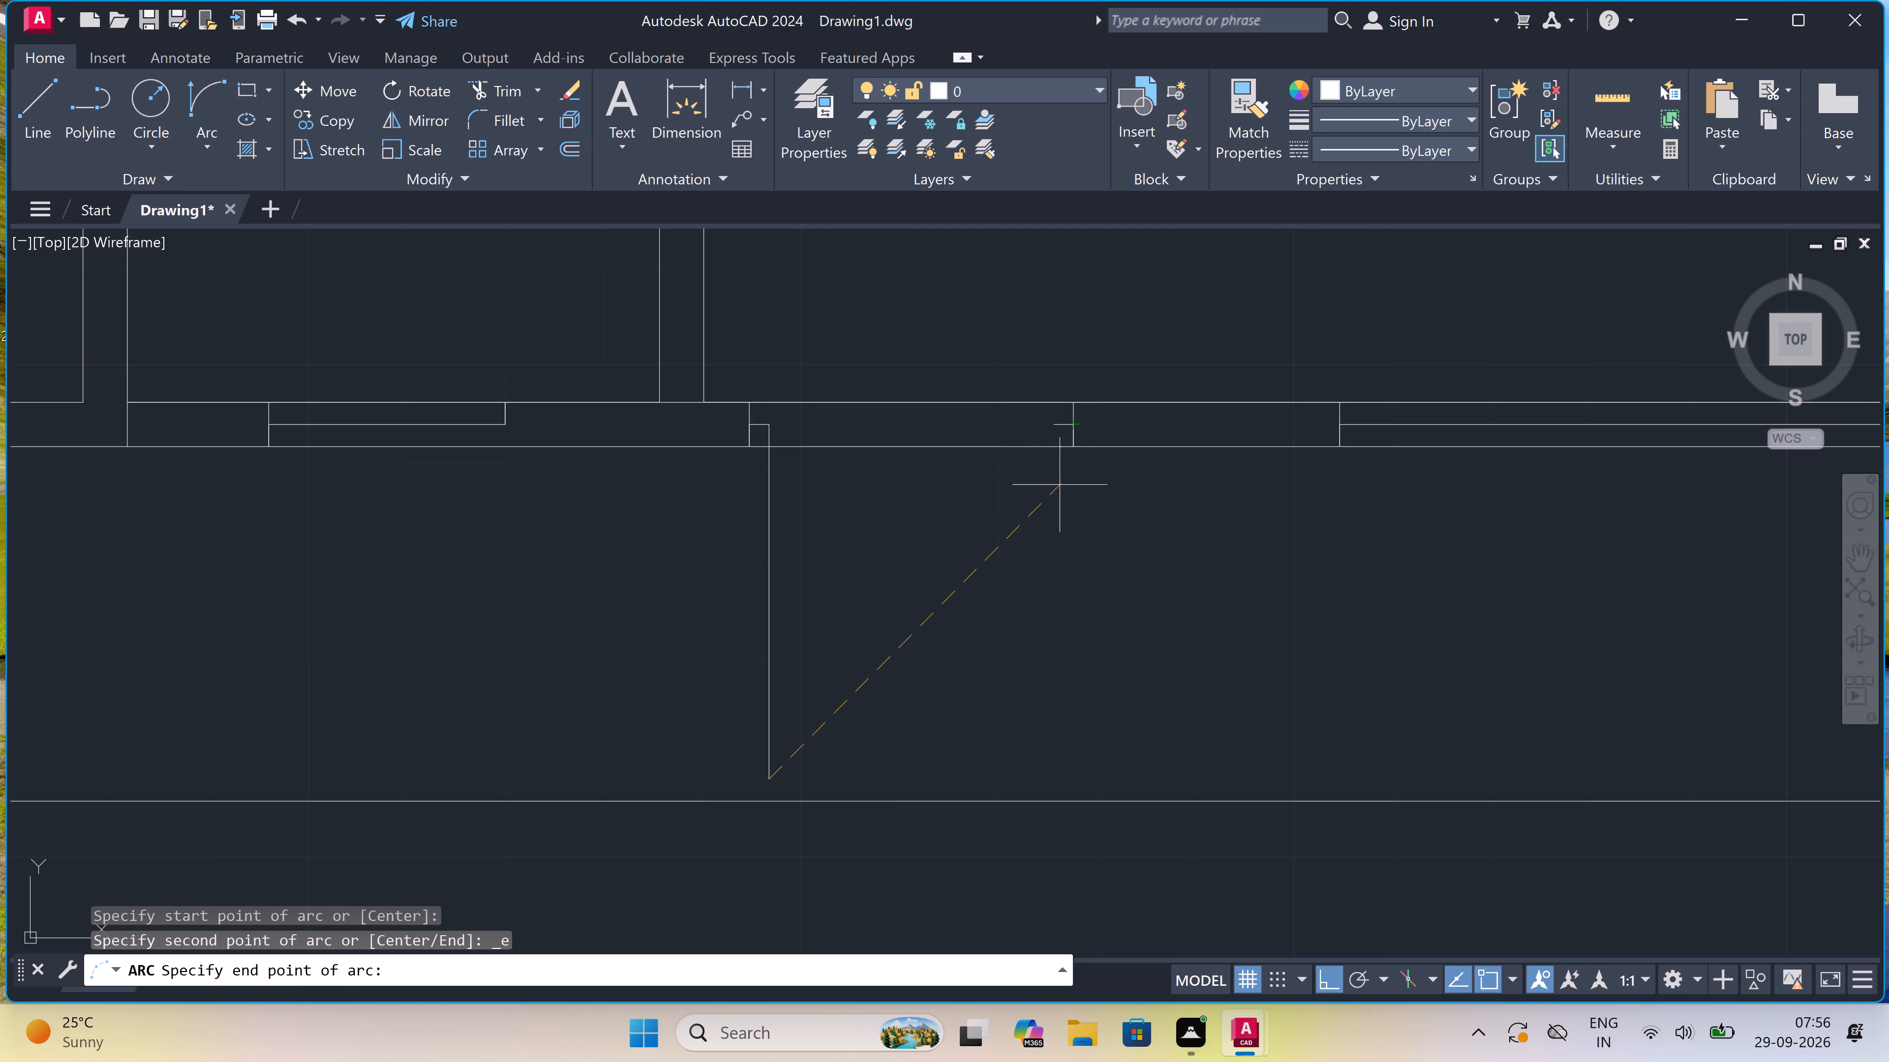
pyautogui.click(1058, 425)
pyautogui.click(1126, 577)
# Trim both bottom-wall lines between the new jambs to clear the door opening.
pyautogui.write('tr')
pyautogui.press('space')
pyautogui.click(965, 356)
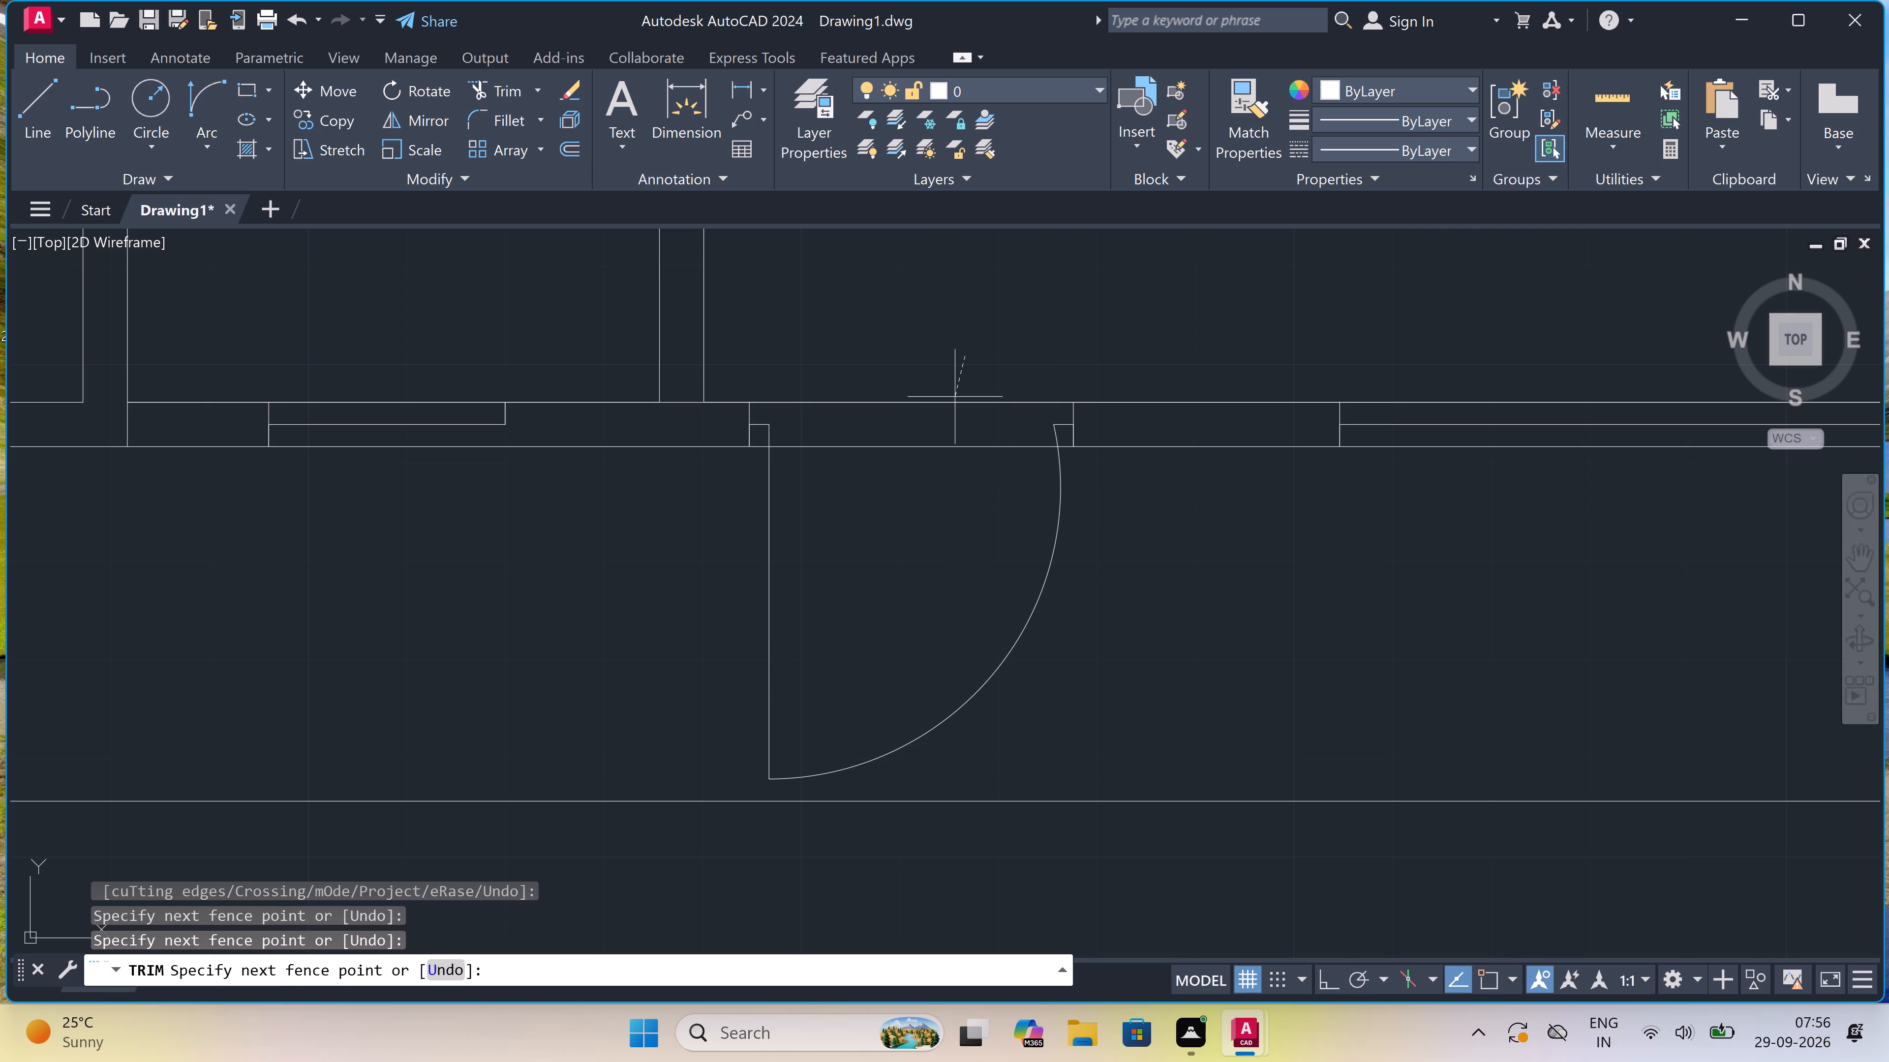
pyautogui.click(919, 556)
pyautogui.scroll(-4, 909, 565)
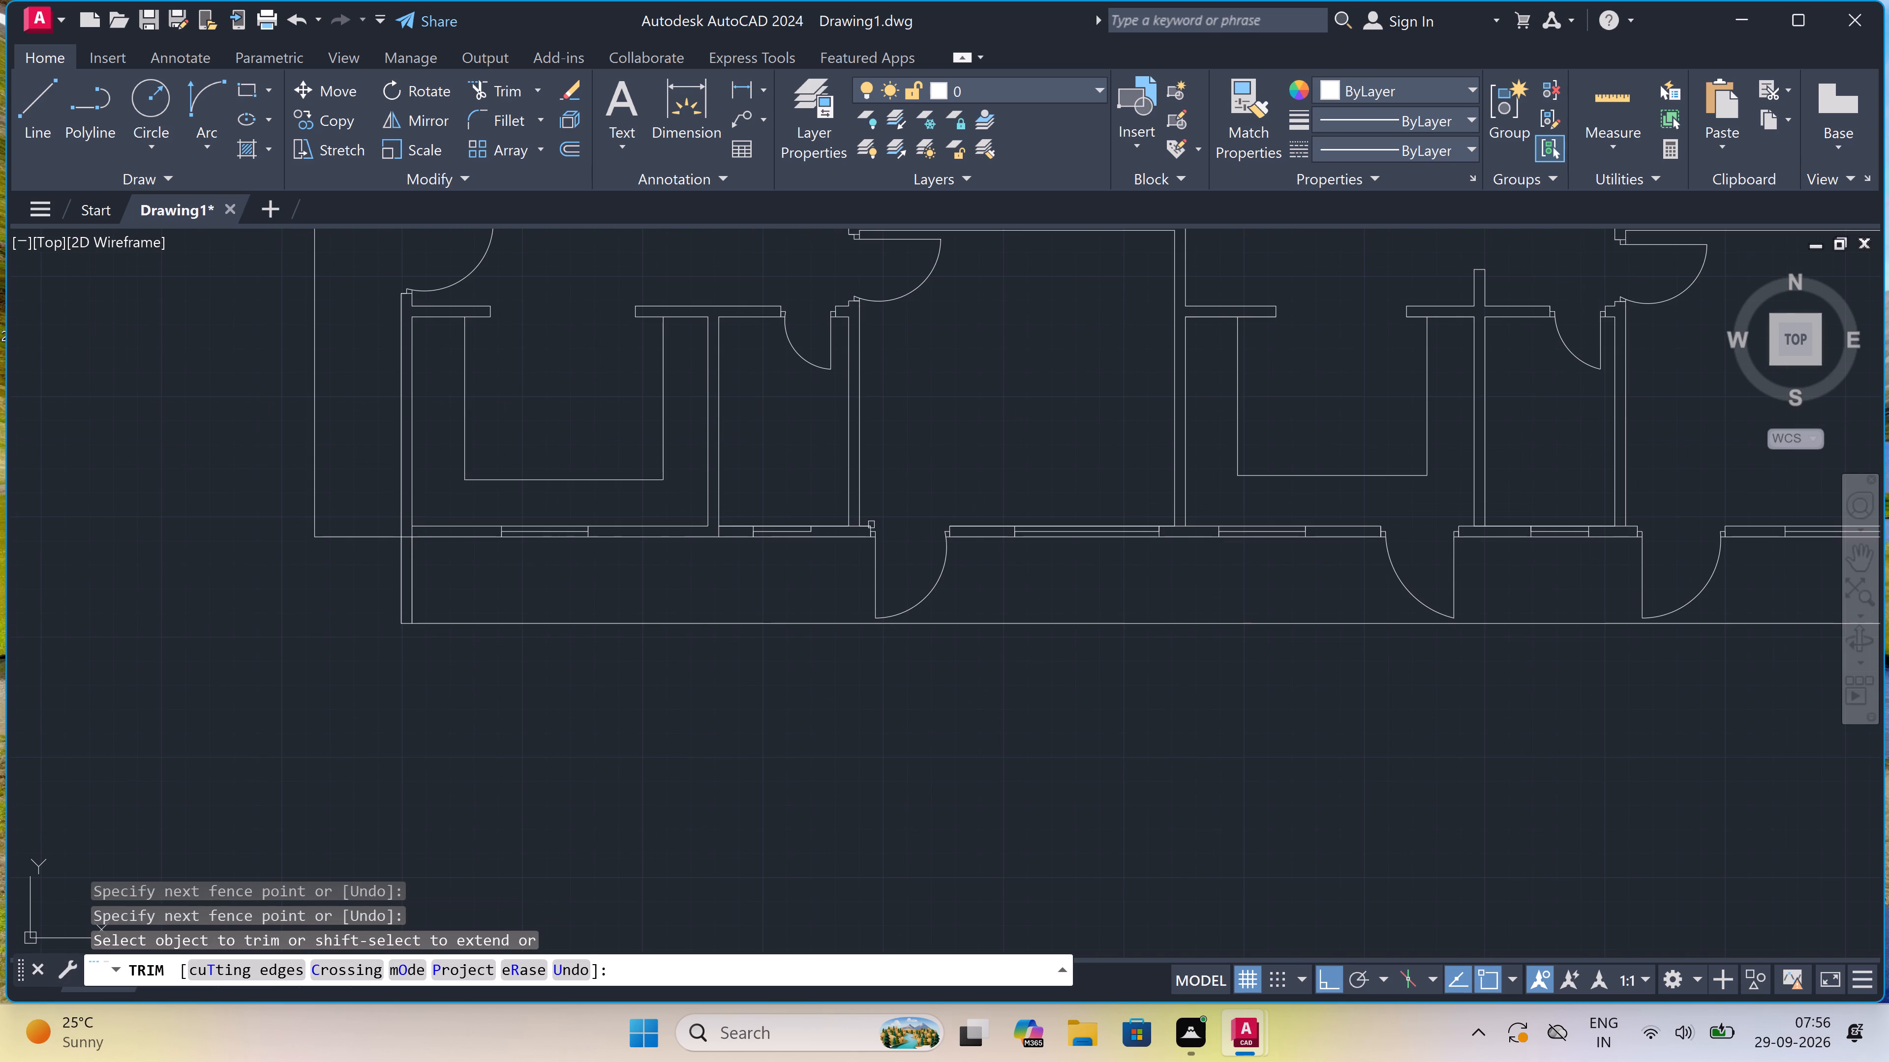
pyautogui.press('Escape')
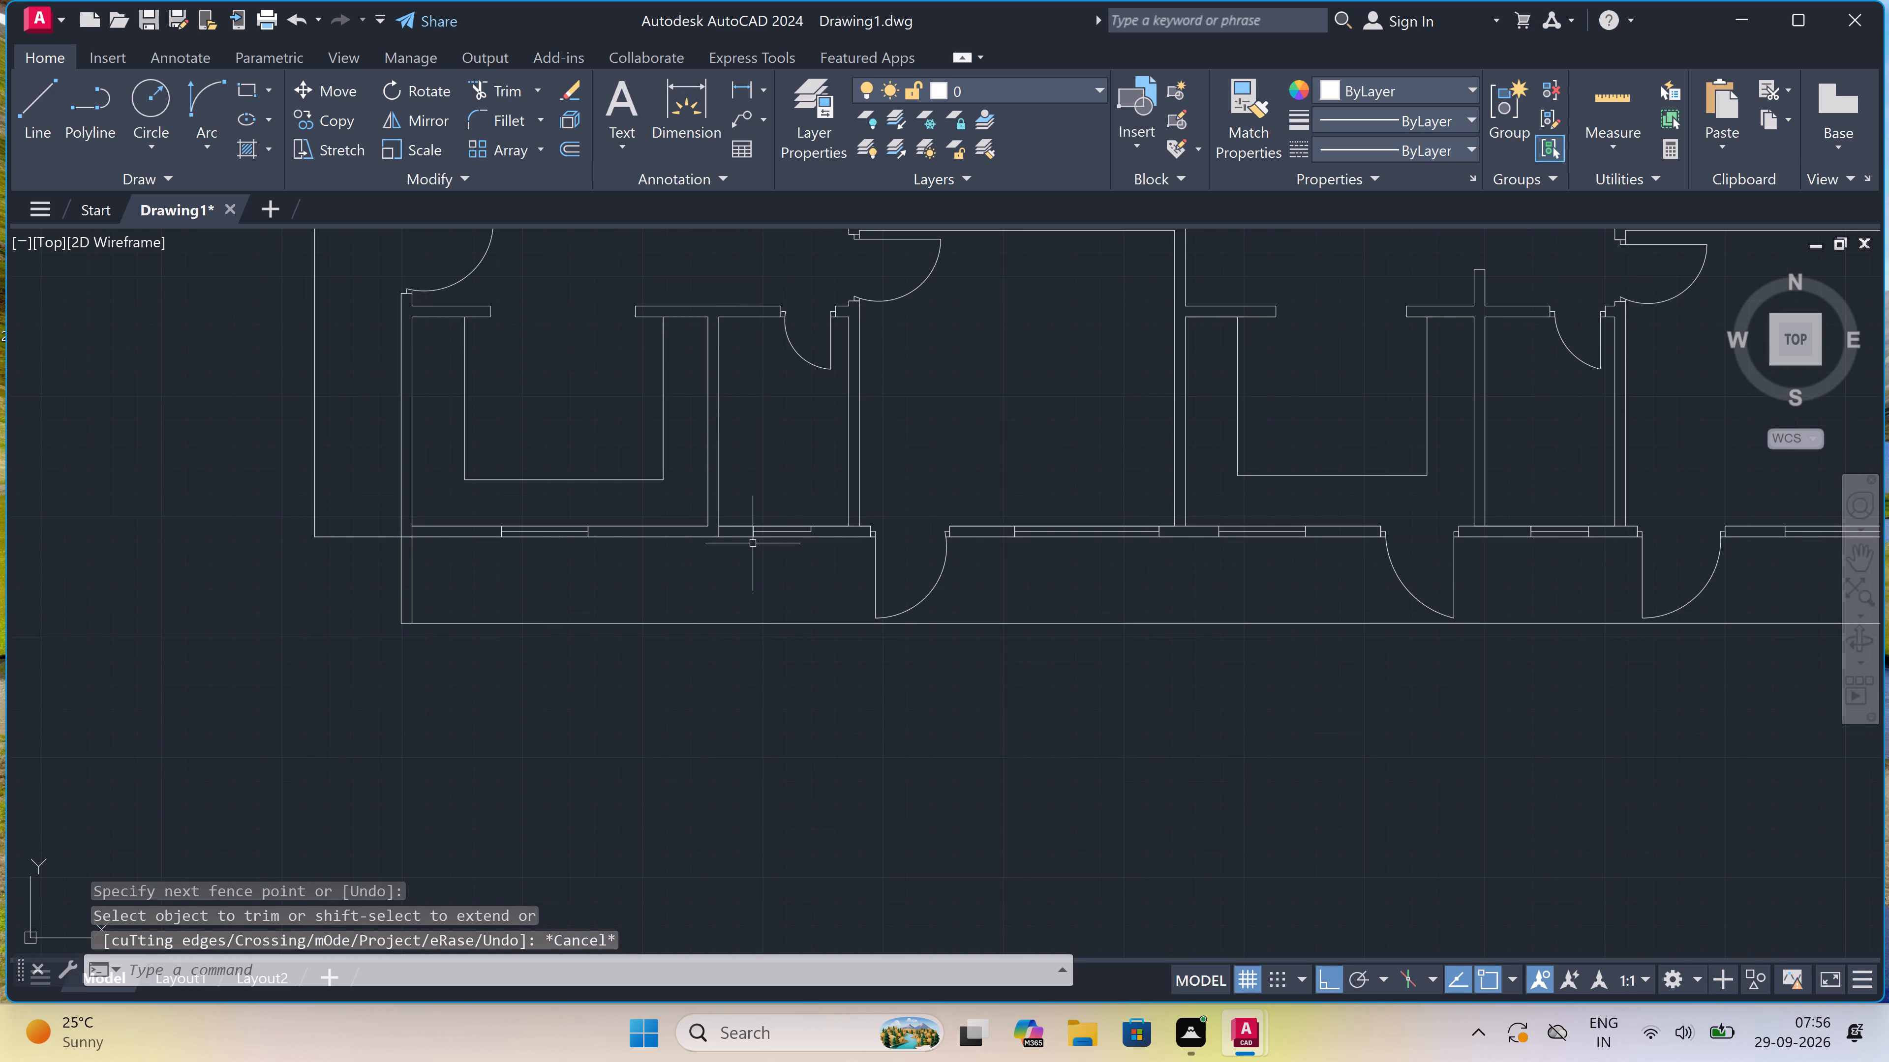
# Examine the whole floor plan for walls that still need doors.
pyautogui.scroll(-2, 753, 543)
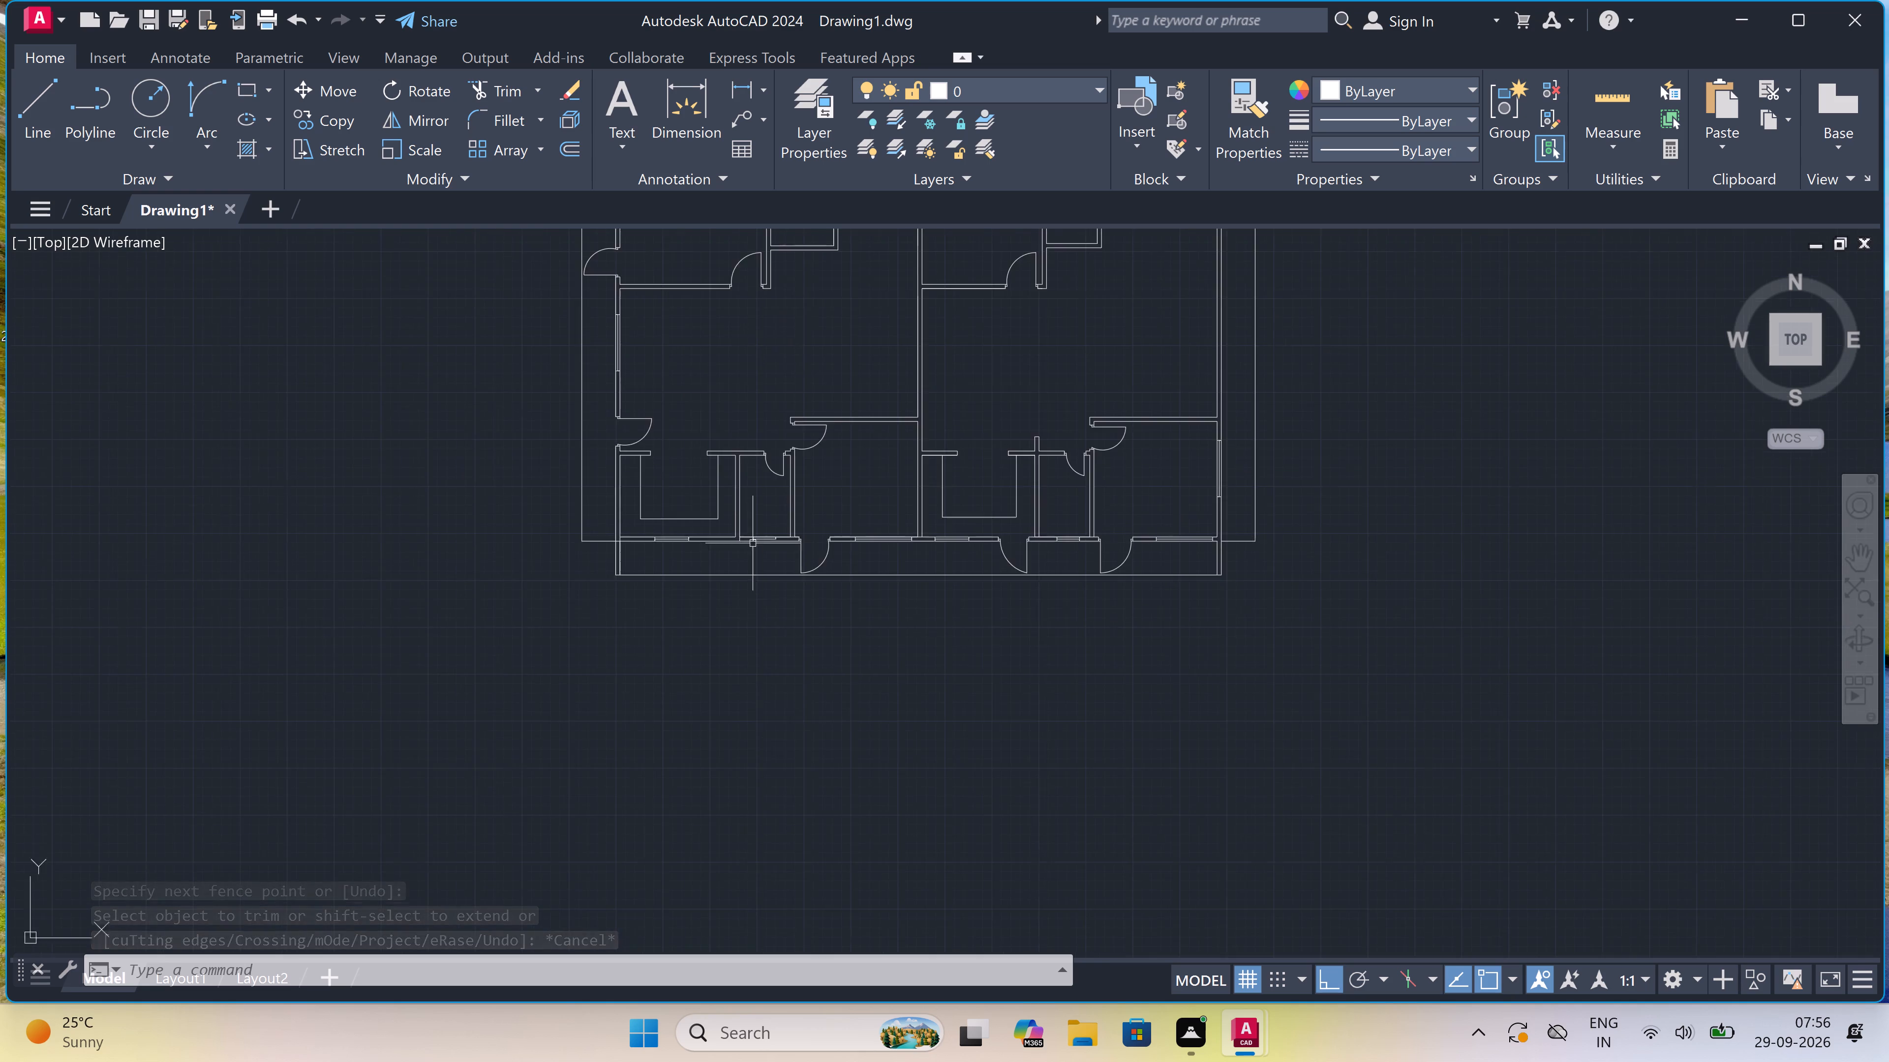
pyautogui.scroll(-5, 753, 543)
pyautogui.scroll(5, 754, 479)
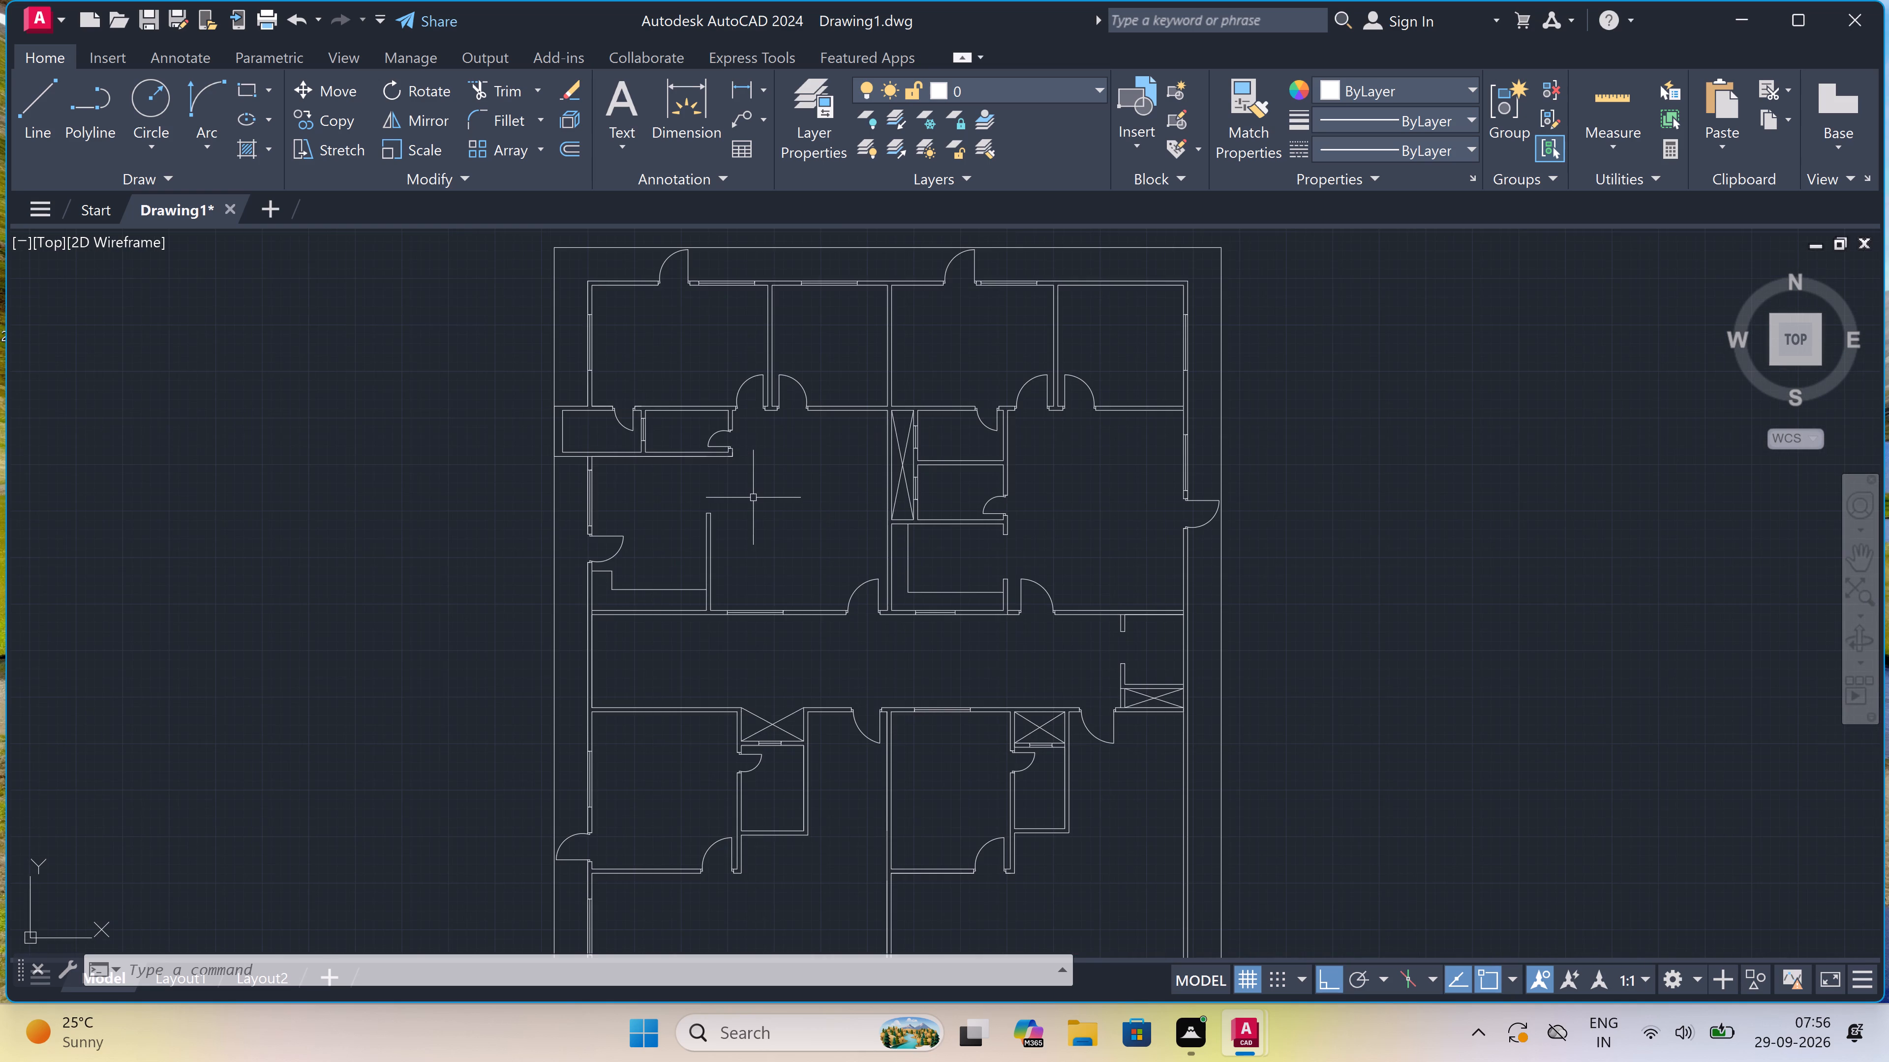
pyautogui.scroll(-1, 753, 498)
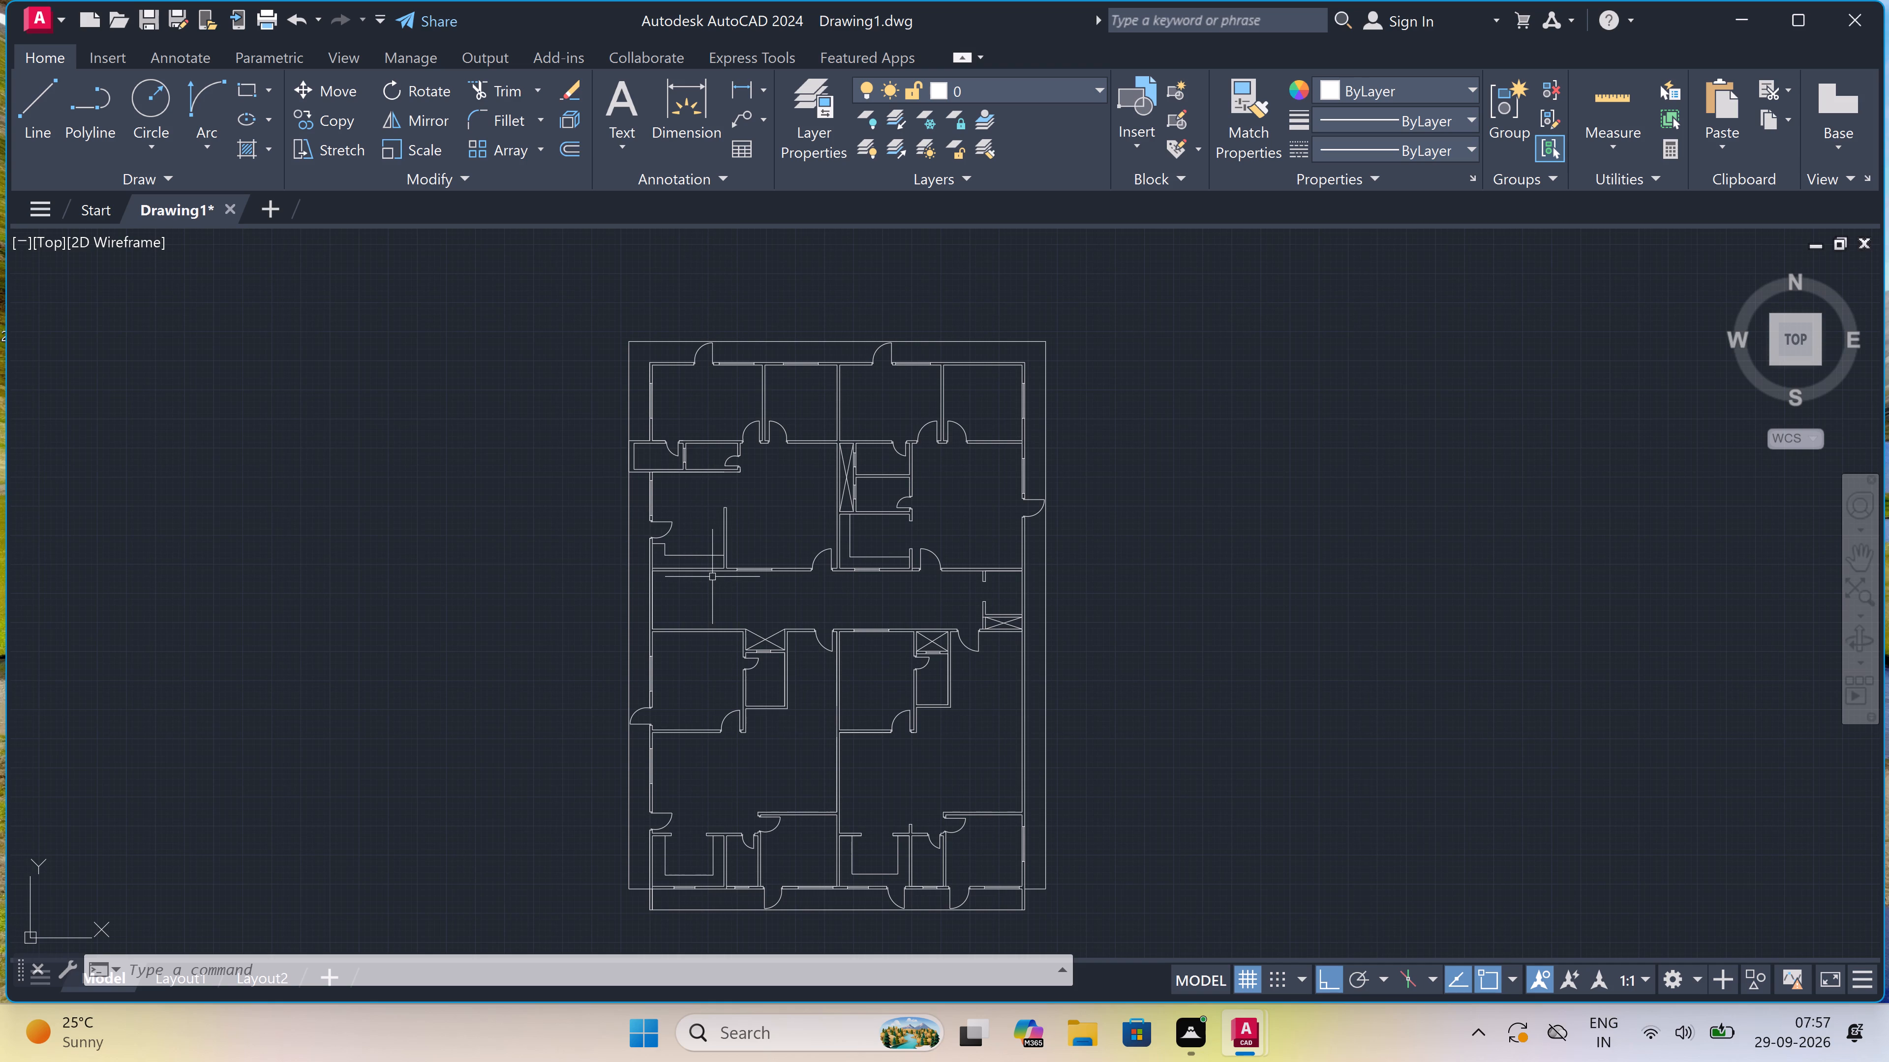
pyautogui.scroll(-1, 712, 577)
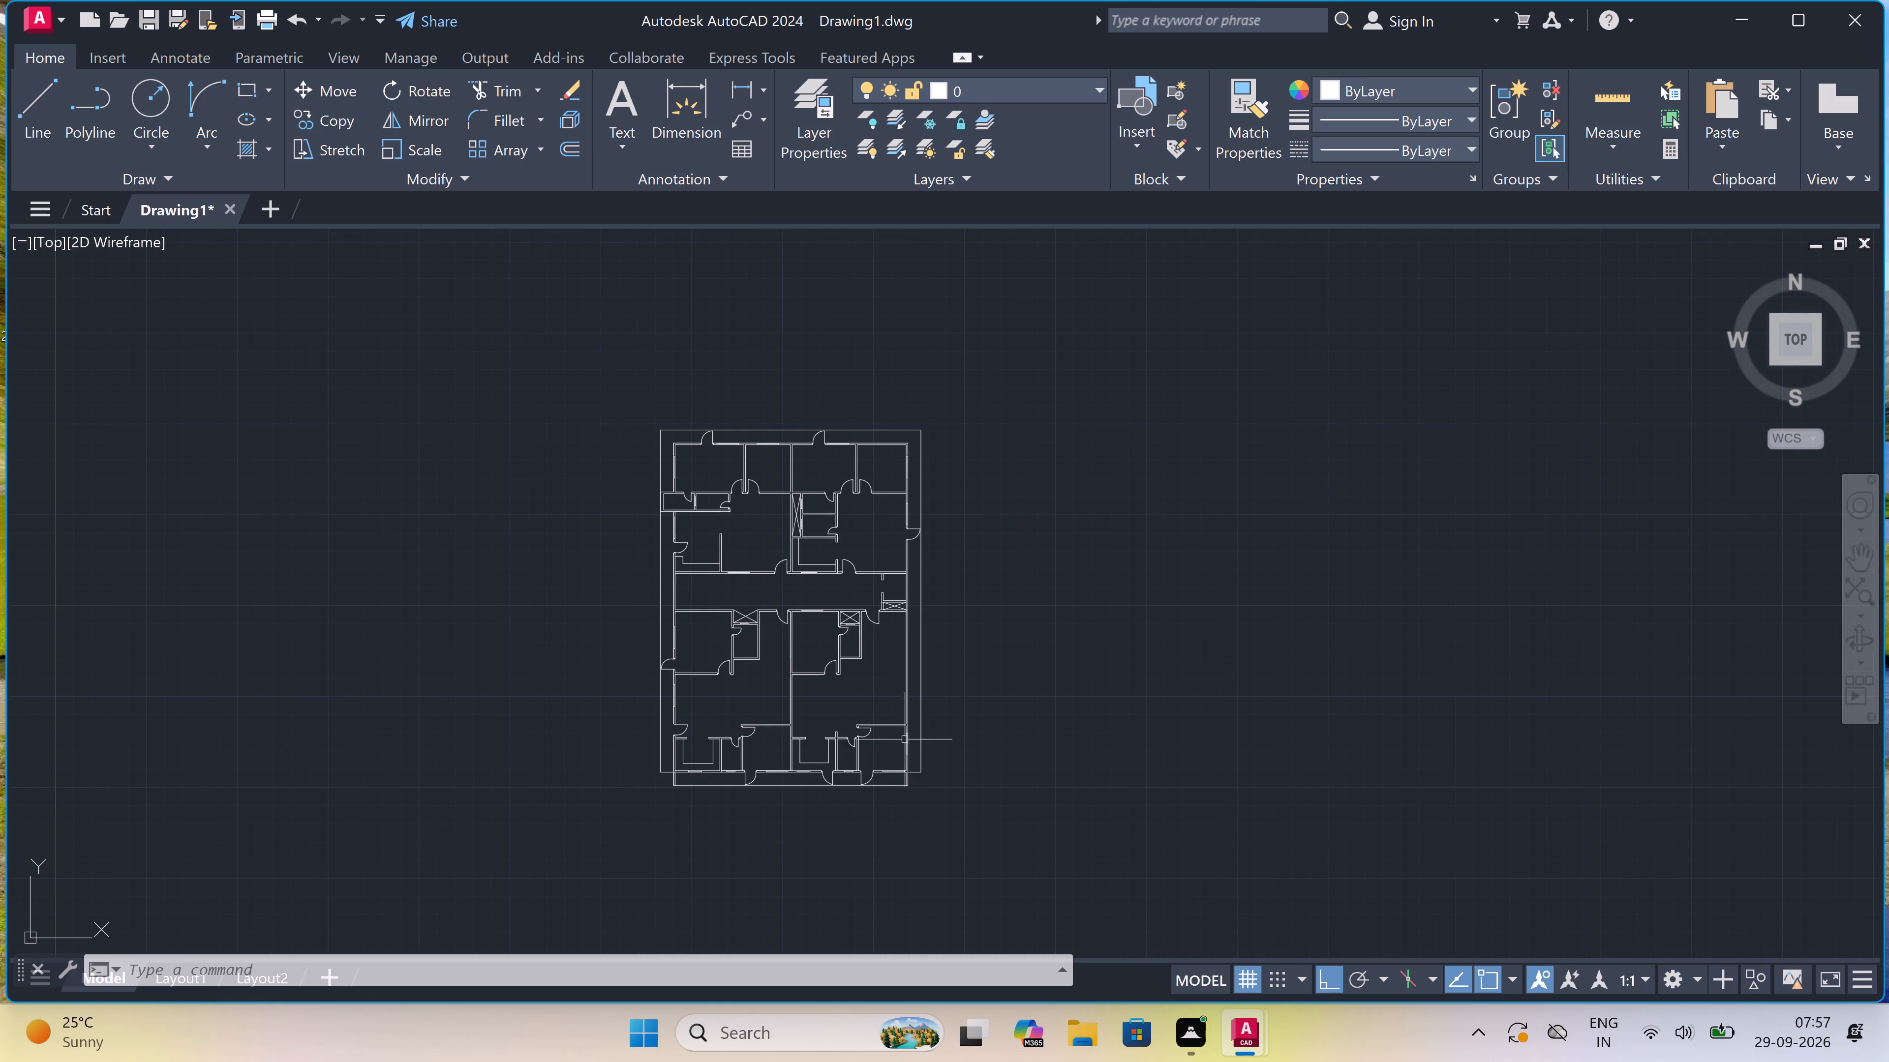
# Draw a jamb across the east outer wall just north of the southeast room's top wall, with a 2" stop and a 3' leaf pointing inward.
pyautogui.scroll(5, 905, 729)
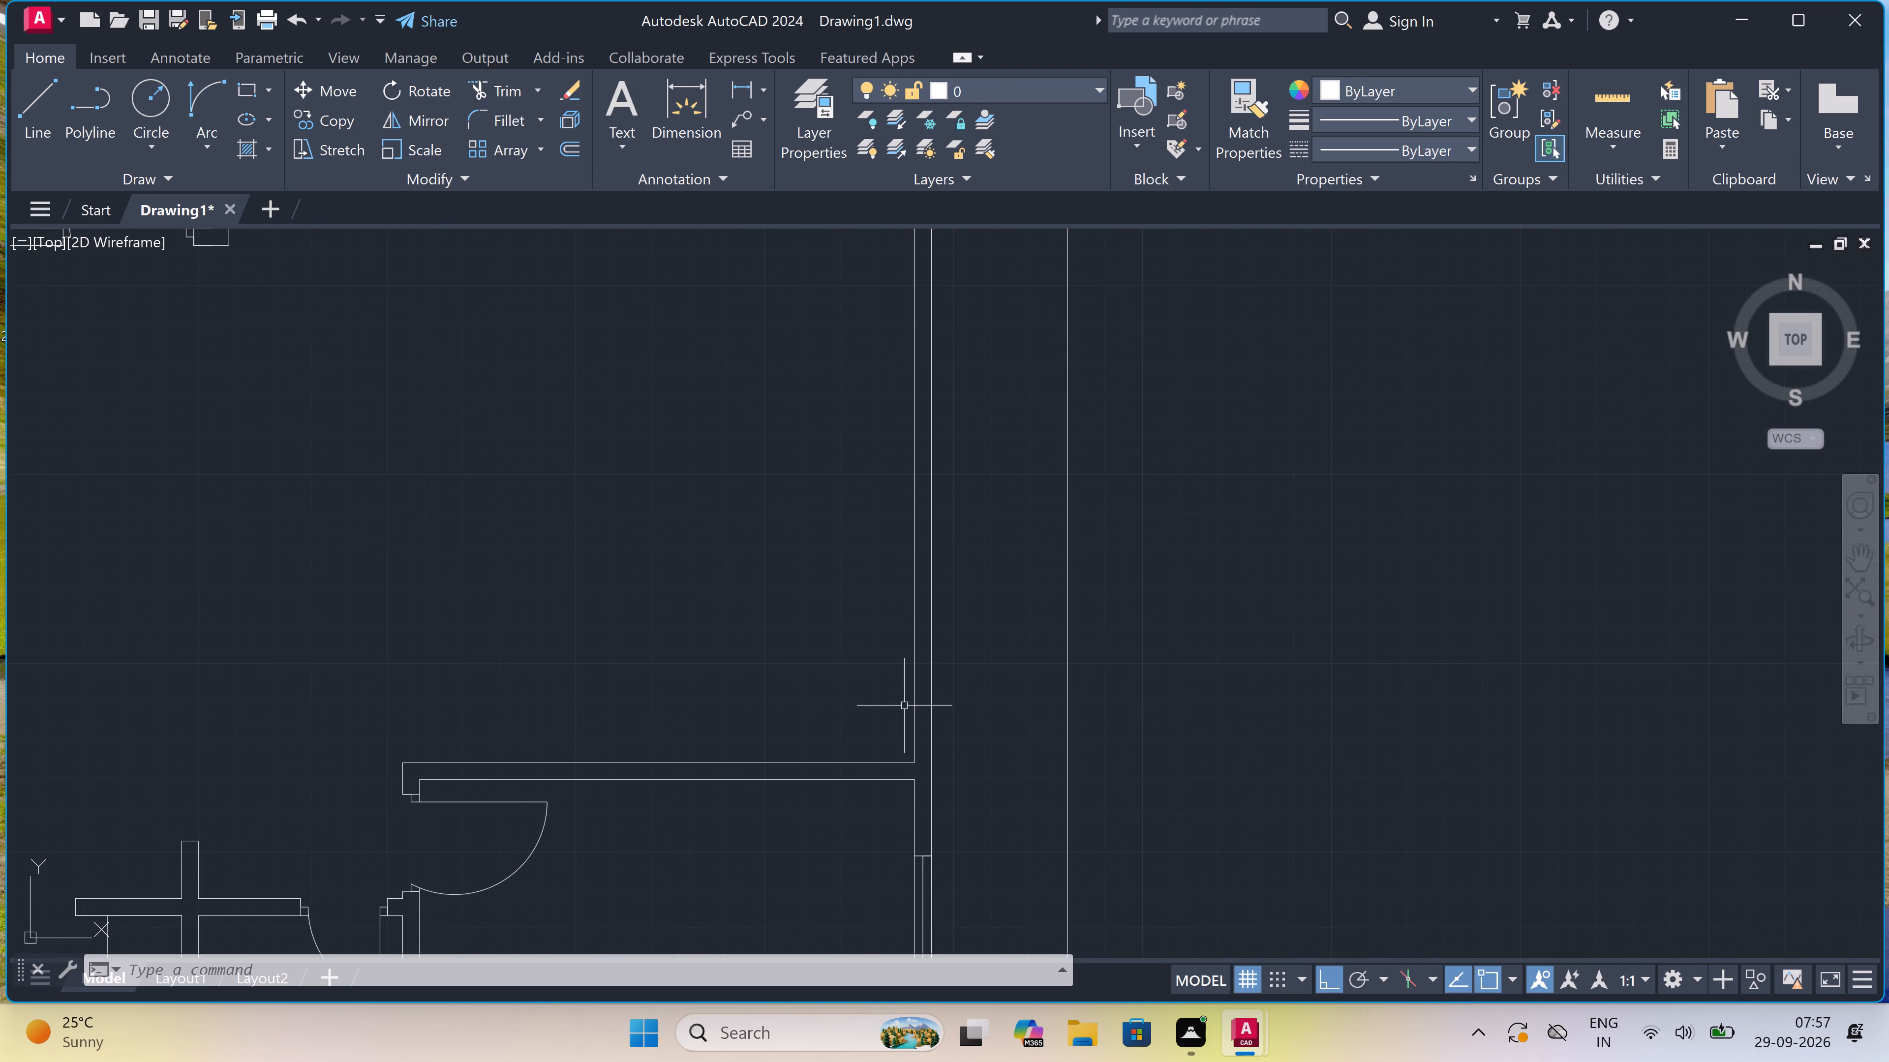
pyautogui.write('l')
pyautogui.press('space')
pyautogui.scroll(1, 918, 727)
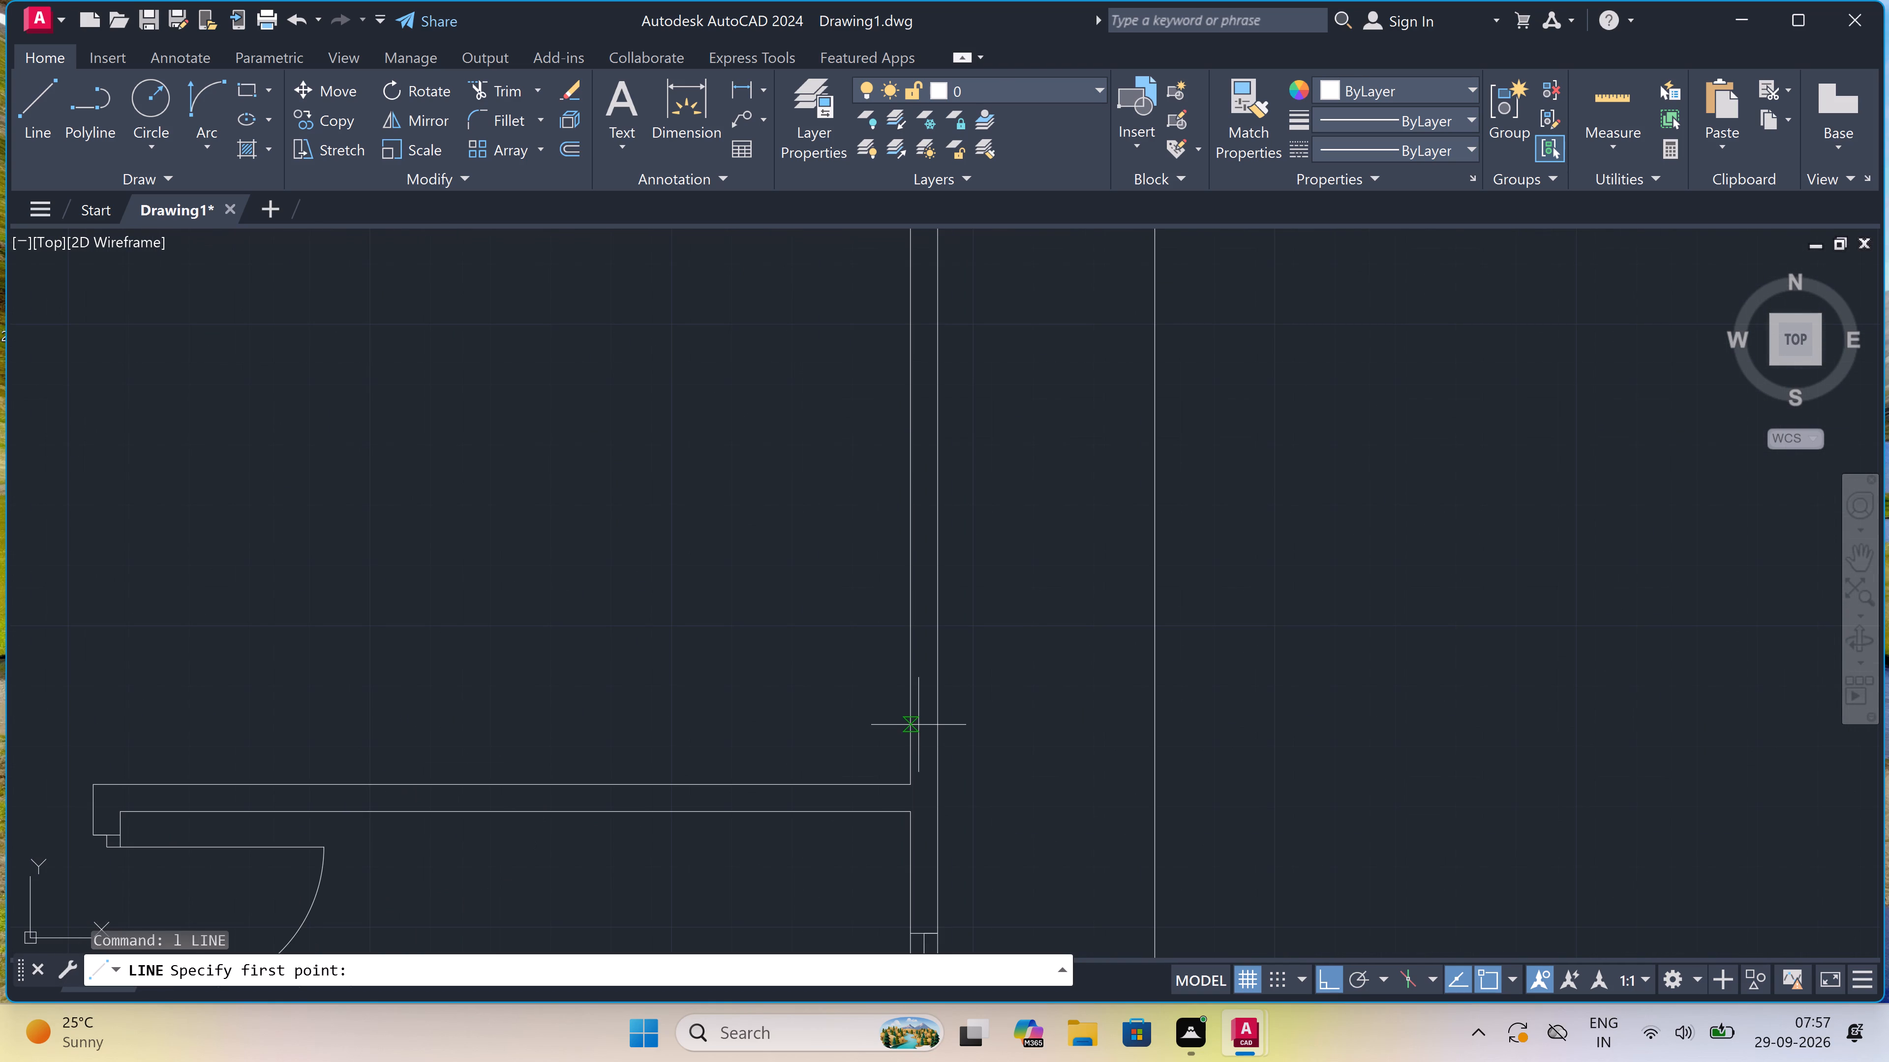
pyautogui.click(916, 722)
pyautogui.click(934, 726)
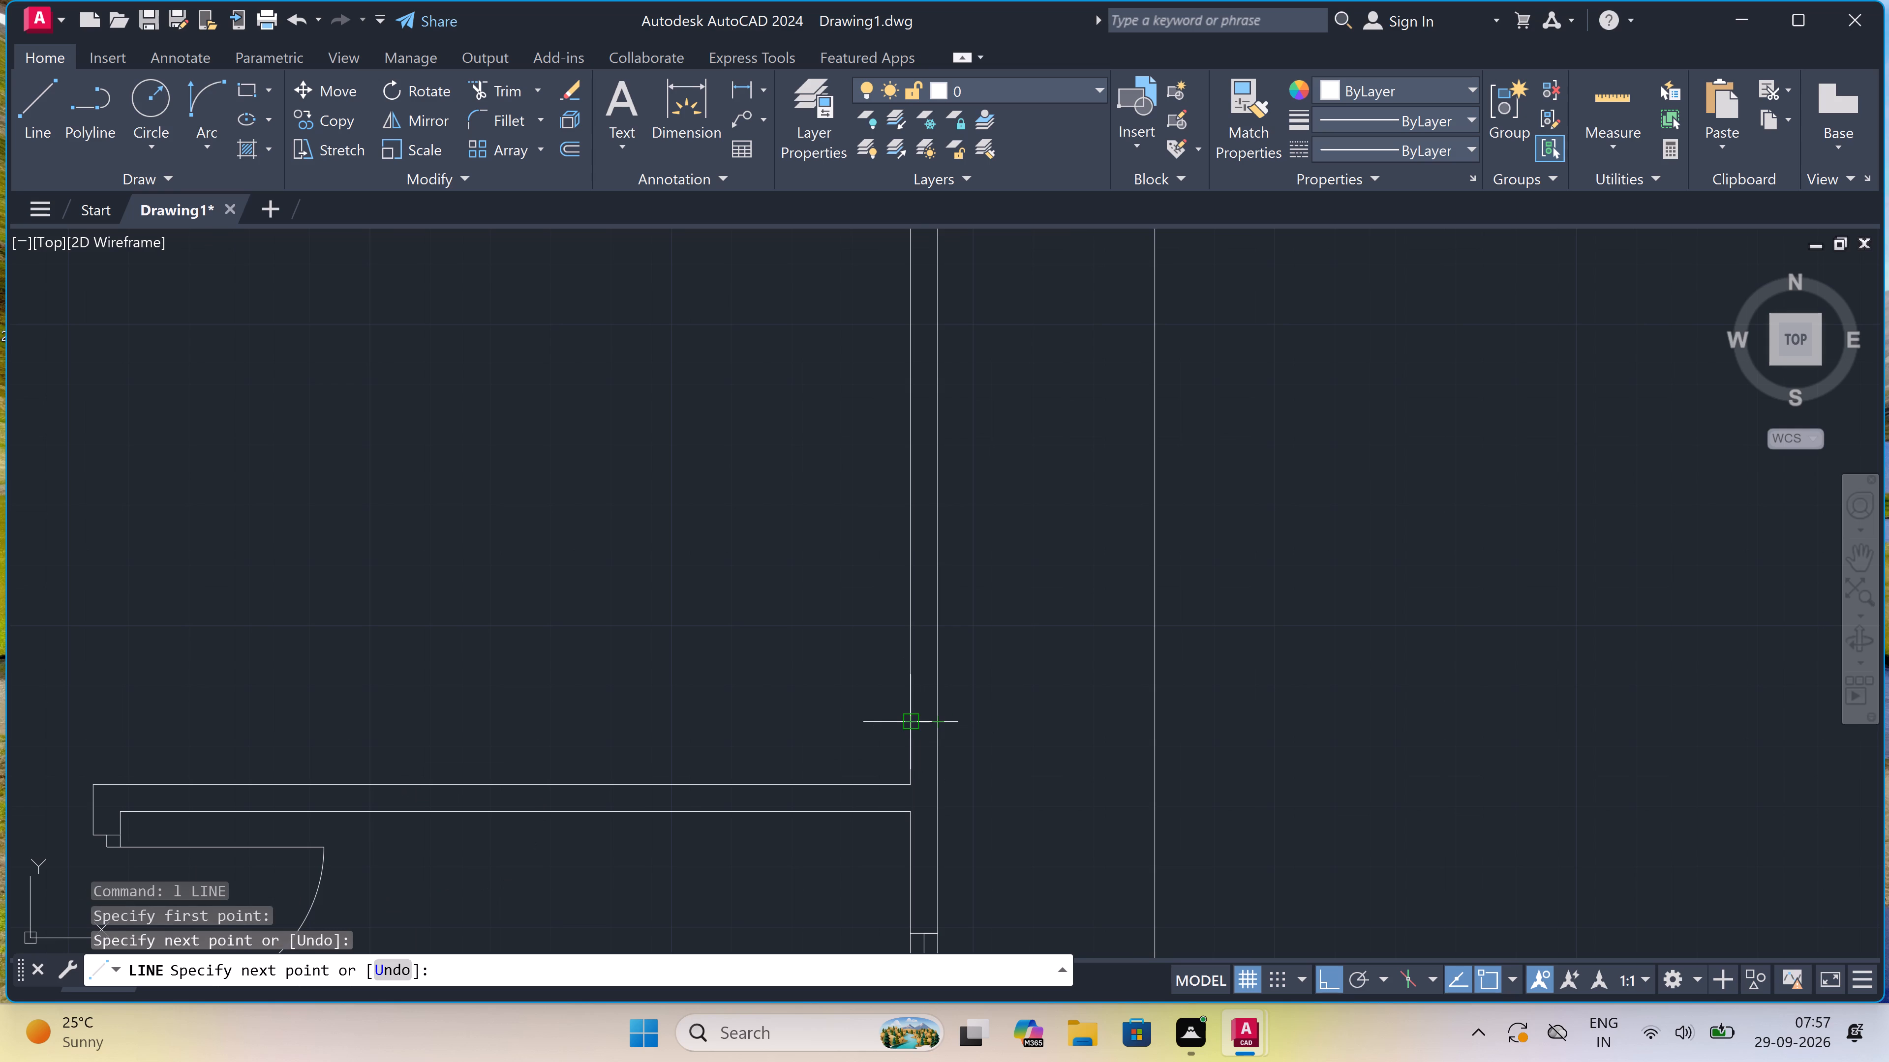
pyautogui.click(925, 726)
pyautogui.write('2"')
pyautogui.press('space')
pyautogui.write("3'")
pyautogui.press('space')
pyautogui.press('Escape')
# Draw the opposite jamb across the east outer wall, north of the new leaf, with a 2" stop pointing south.
pyautogui.press('space')
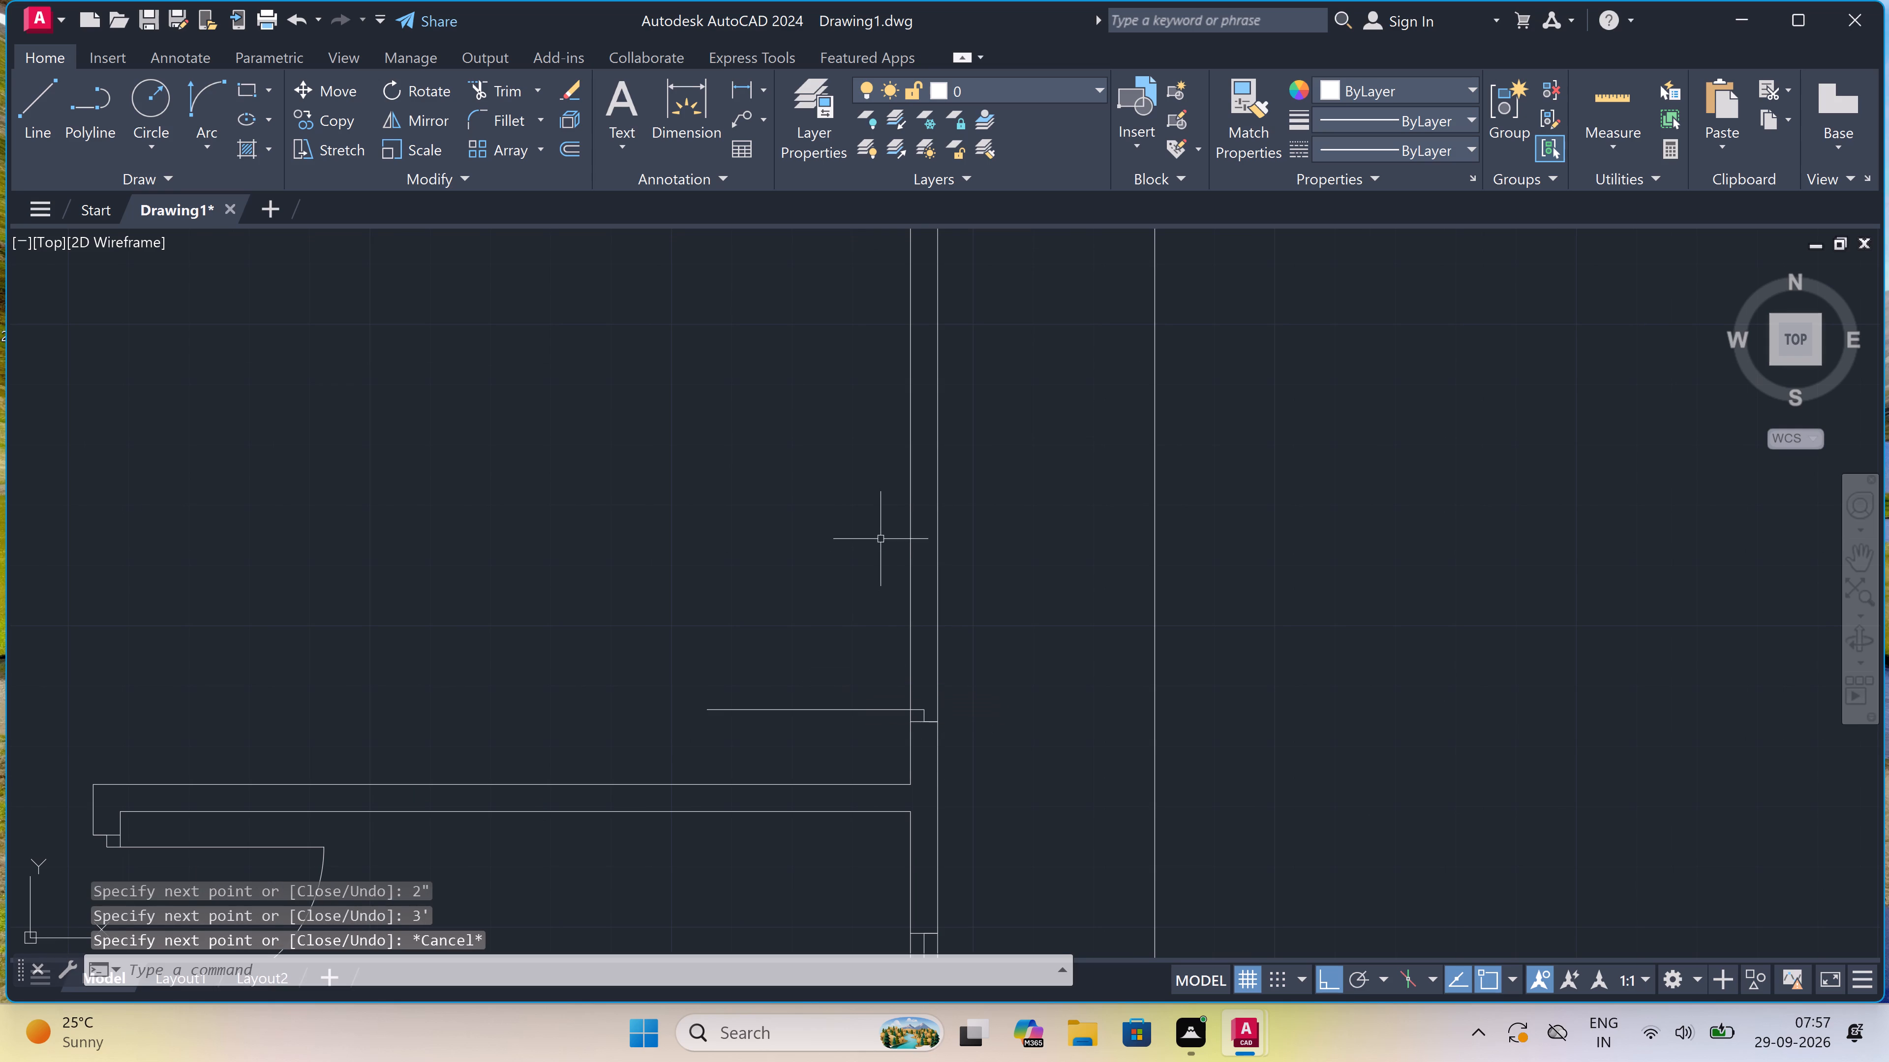
pyautogui.click(904, 534)
pyautogui.moveTo(944, 541); pyautogui.dragTo(942, 548)
pyautogui.scroll(2, 923, 545)
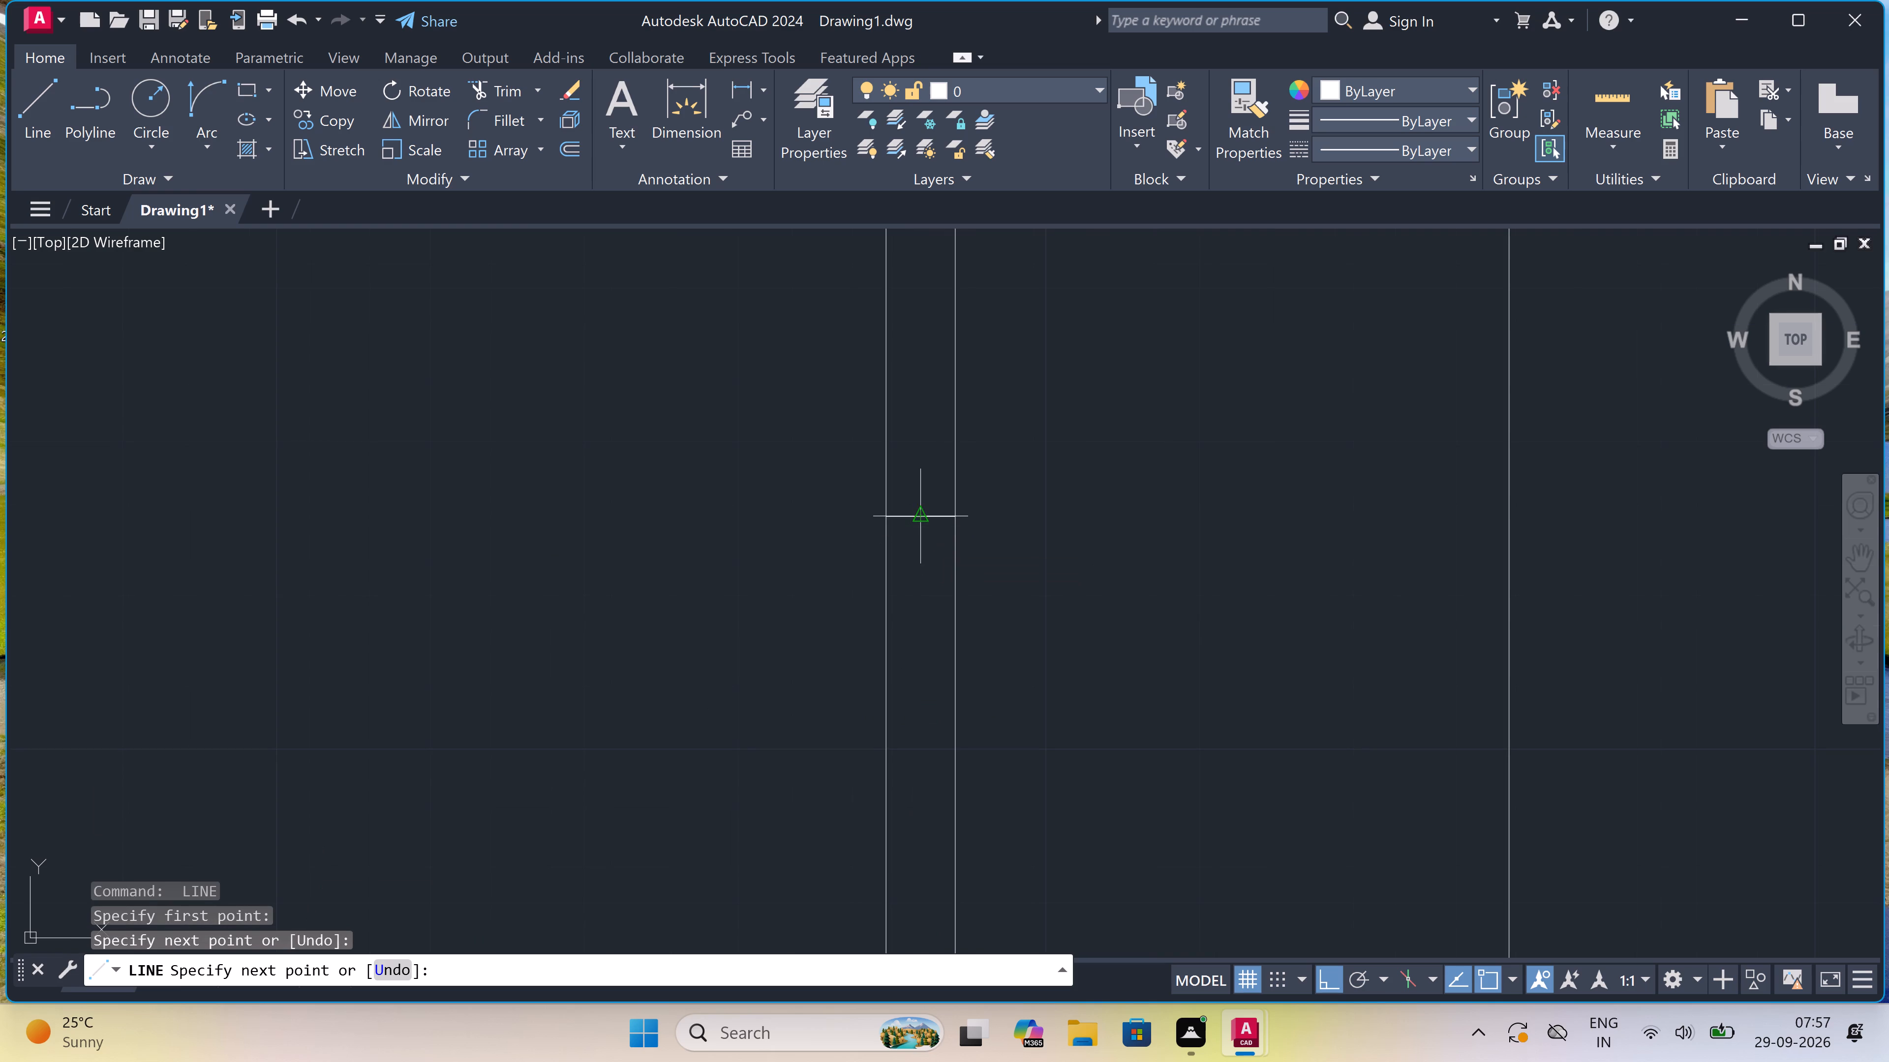
pyautogui.click(919, 518)
pyautogui.write('2"')
pyautogui.press('space')
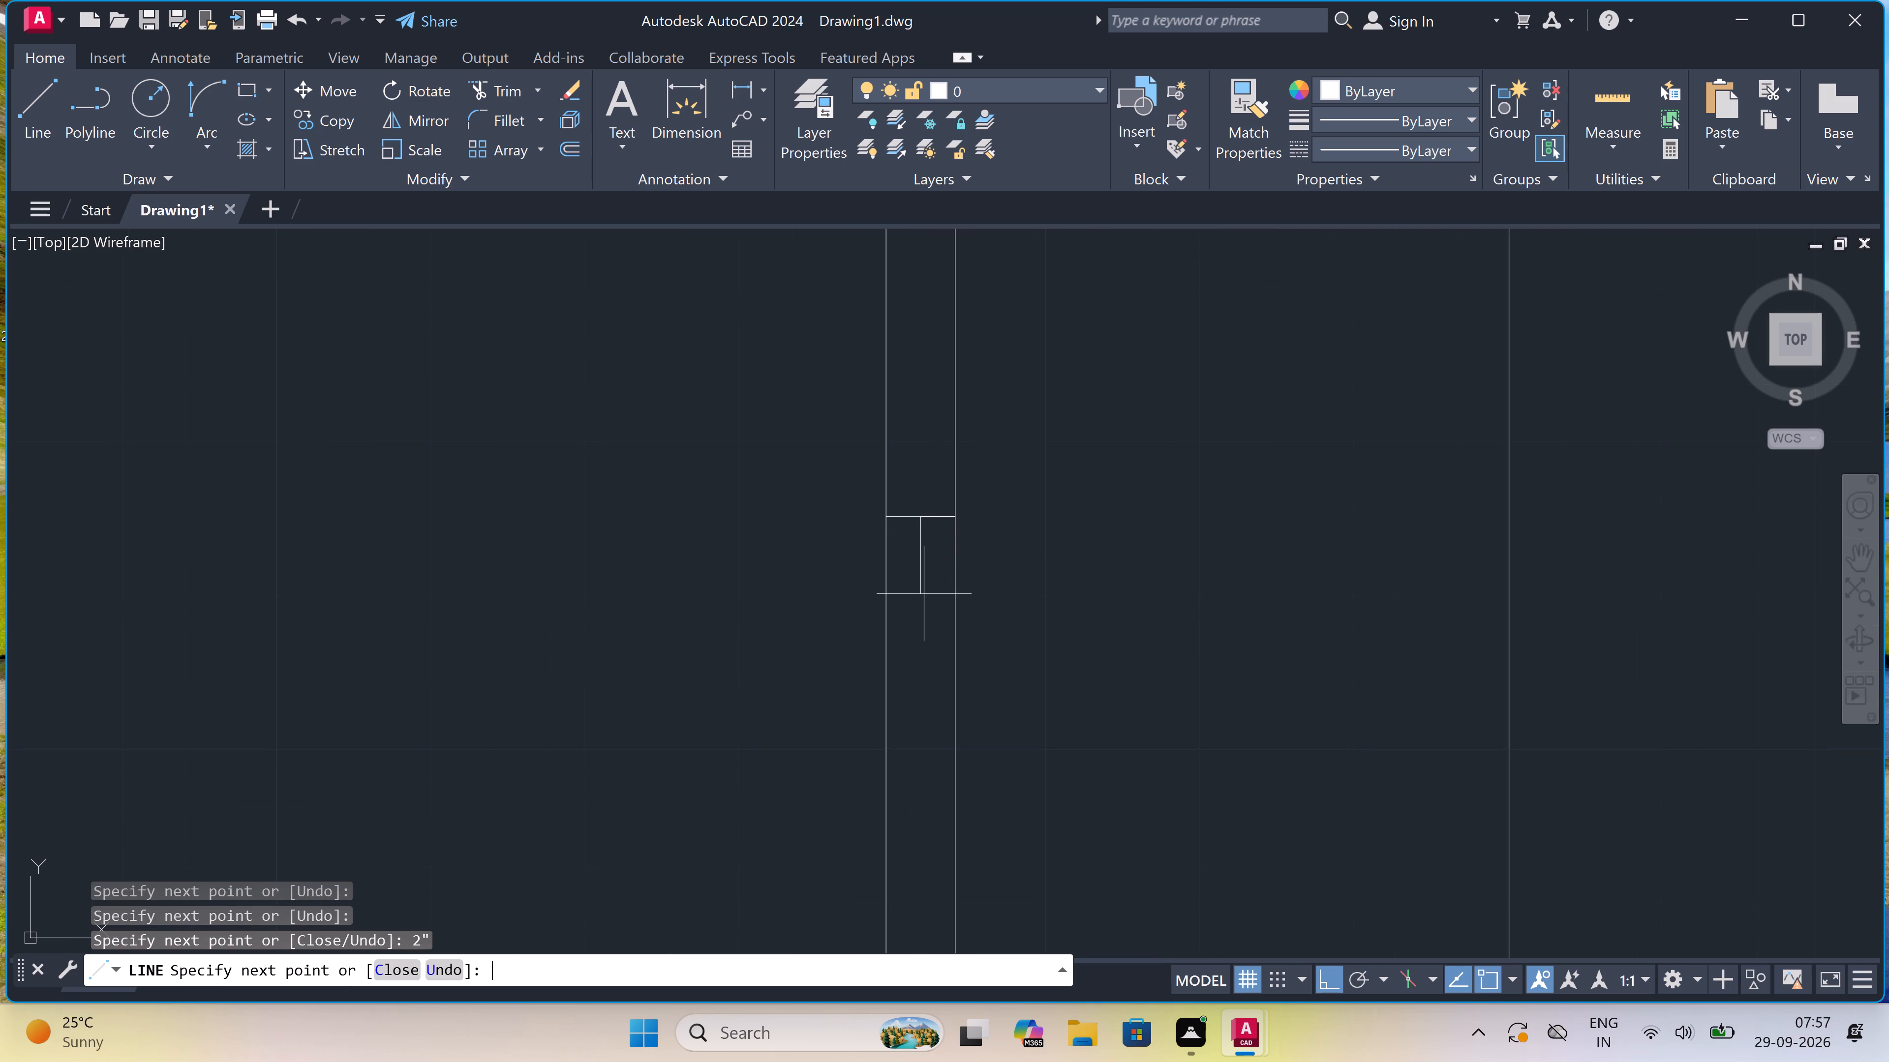
pyautogui.press('Escape')
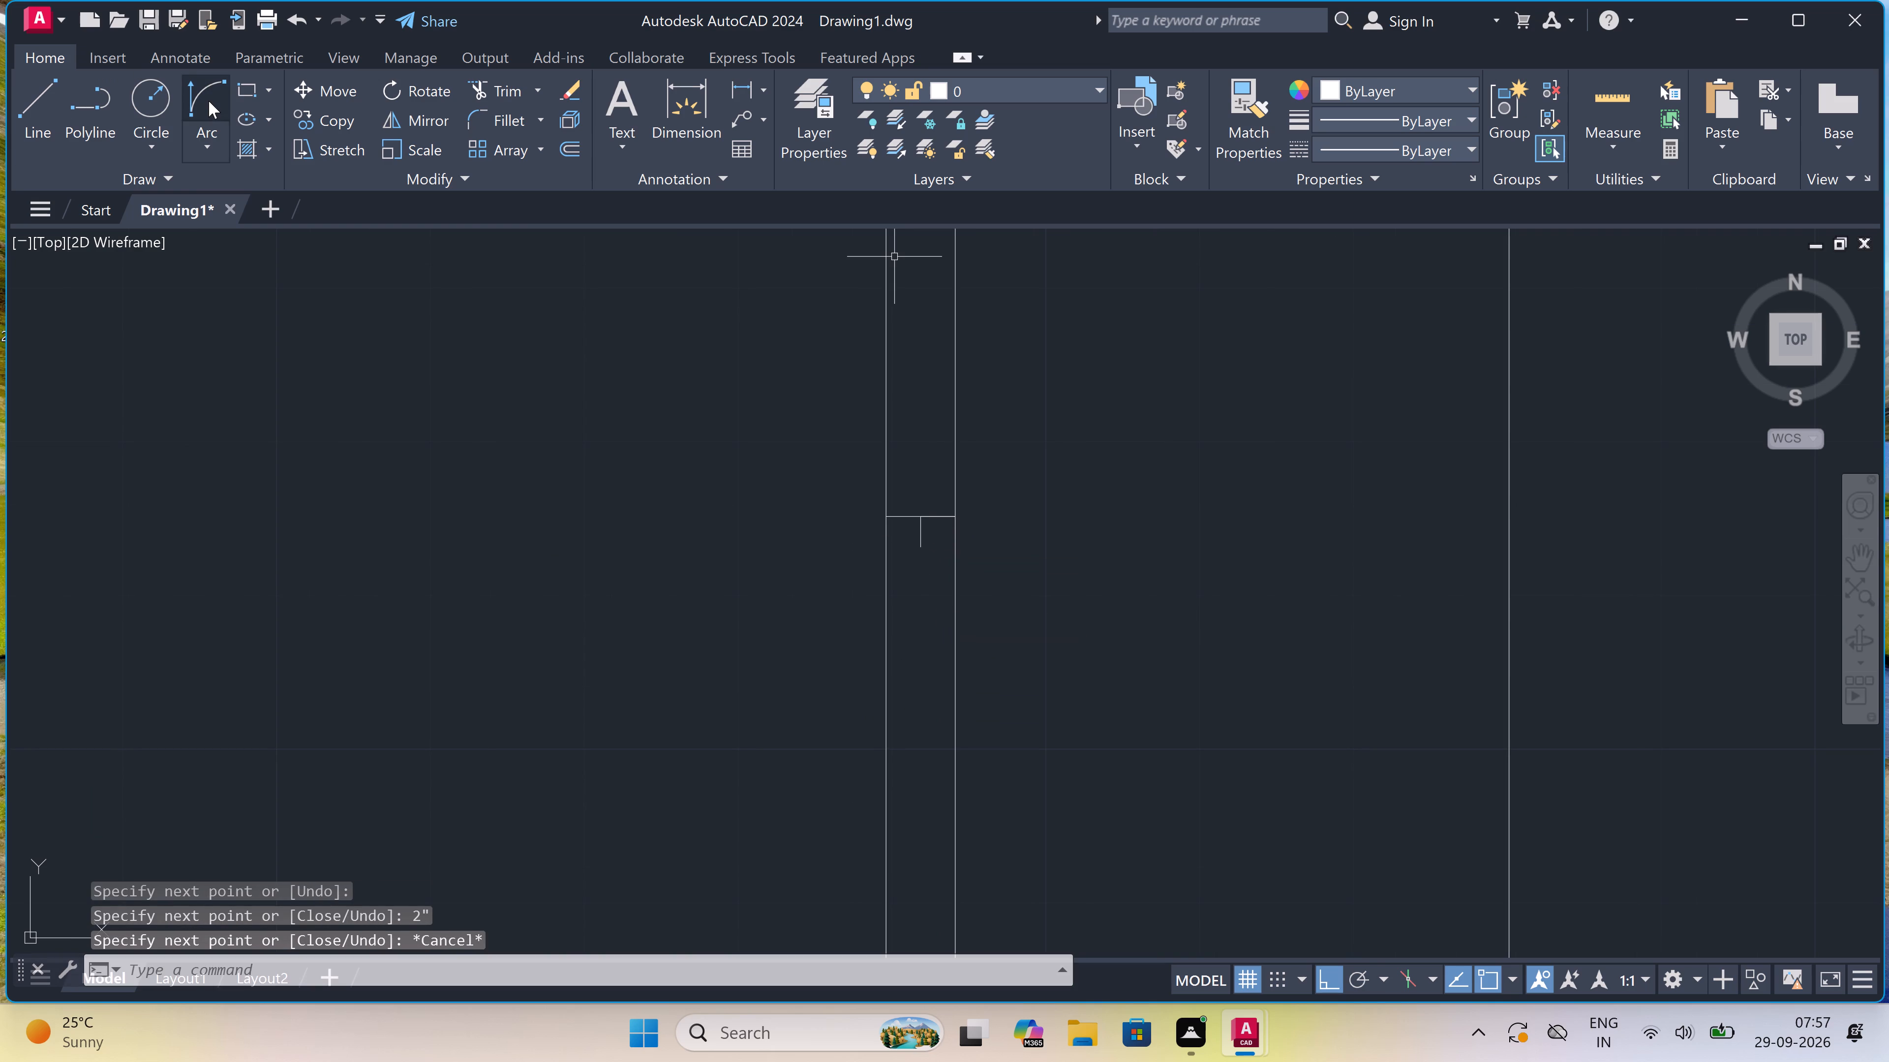
# Draw the swing arc of the east-wall door from the leaf's inner tip to the end of the northern jamb's stop.
pyautogui.click(209, 101)
pyautogui.scroll(-2, 719, 779)
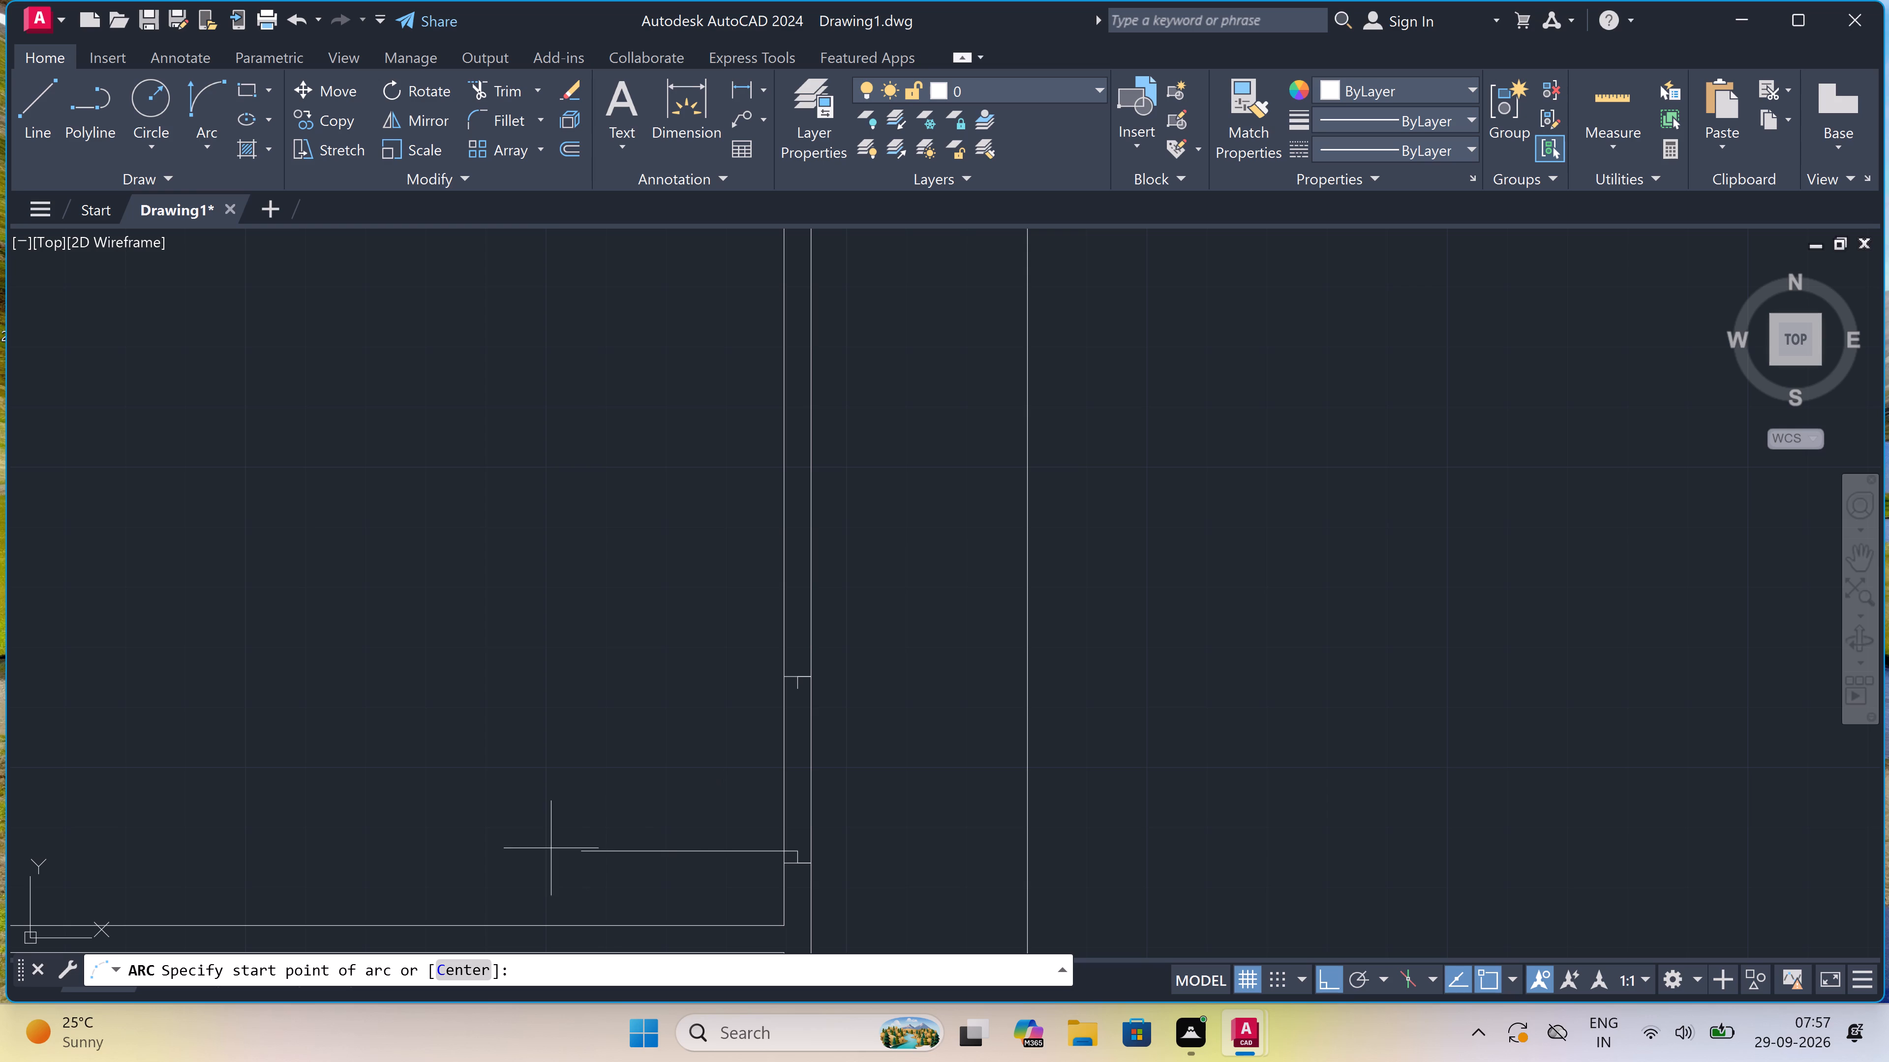
pyautogui.click(580, 855)
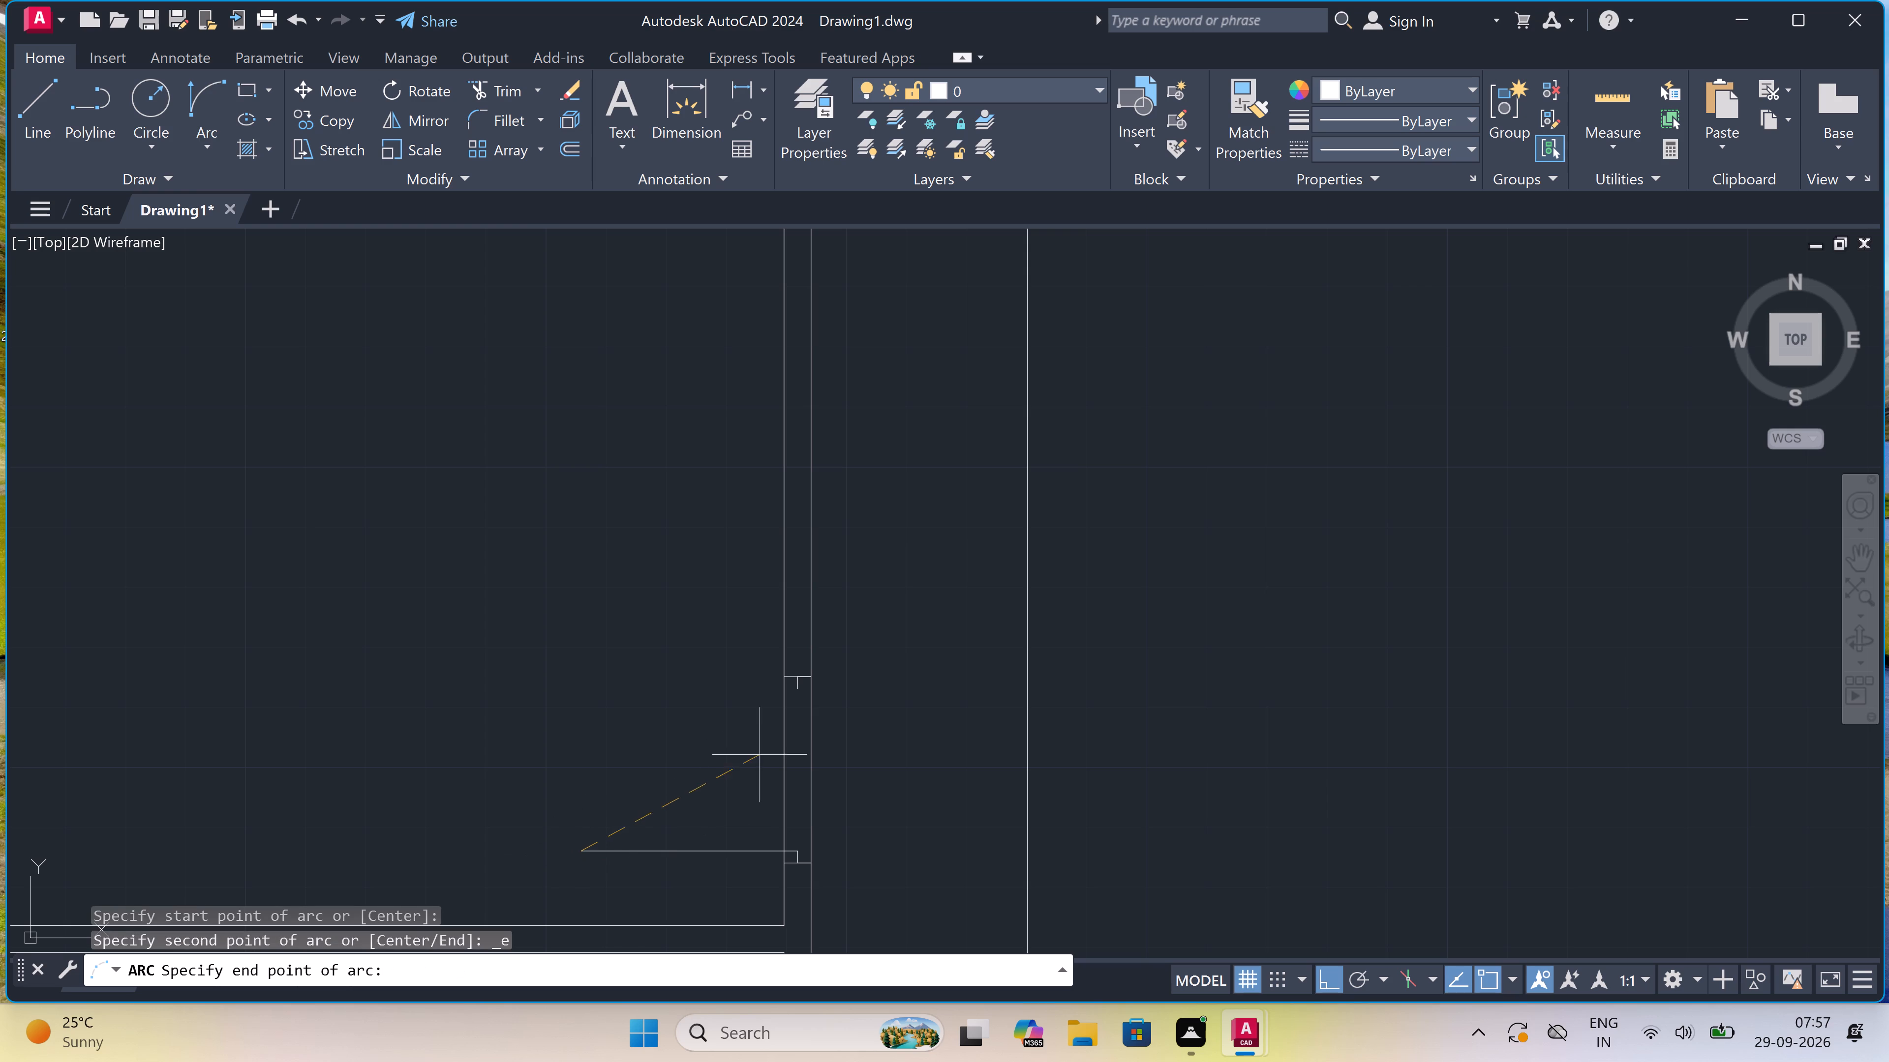
pyautogui.click(802, 689)
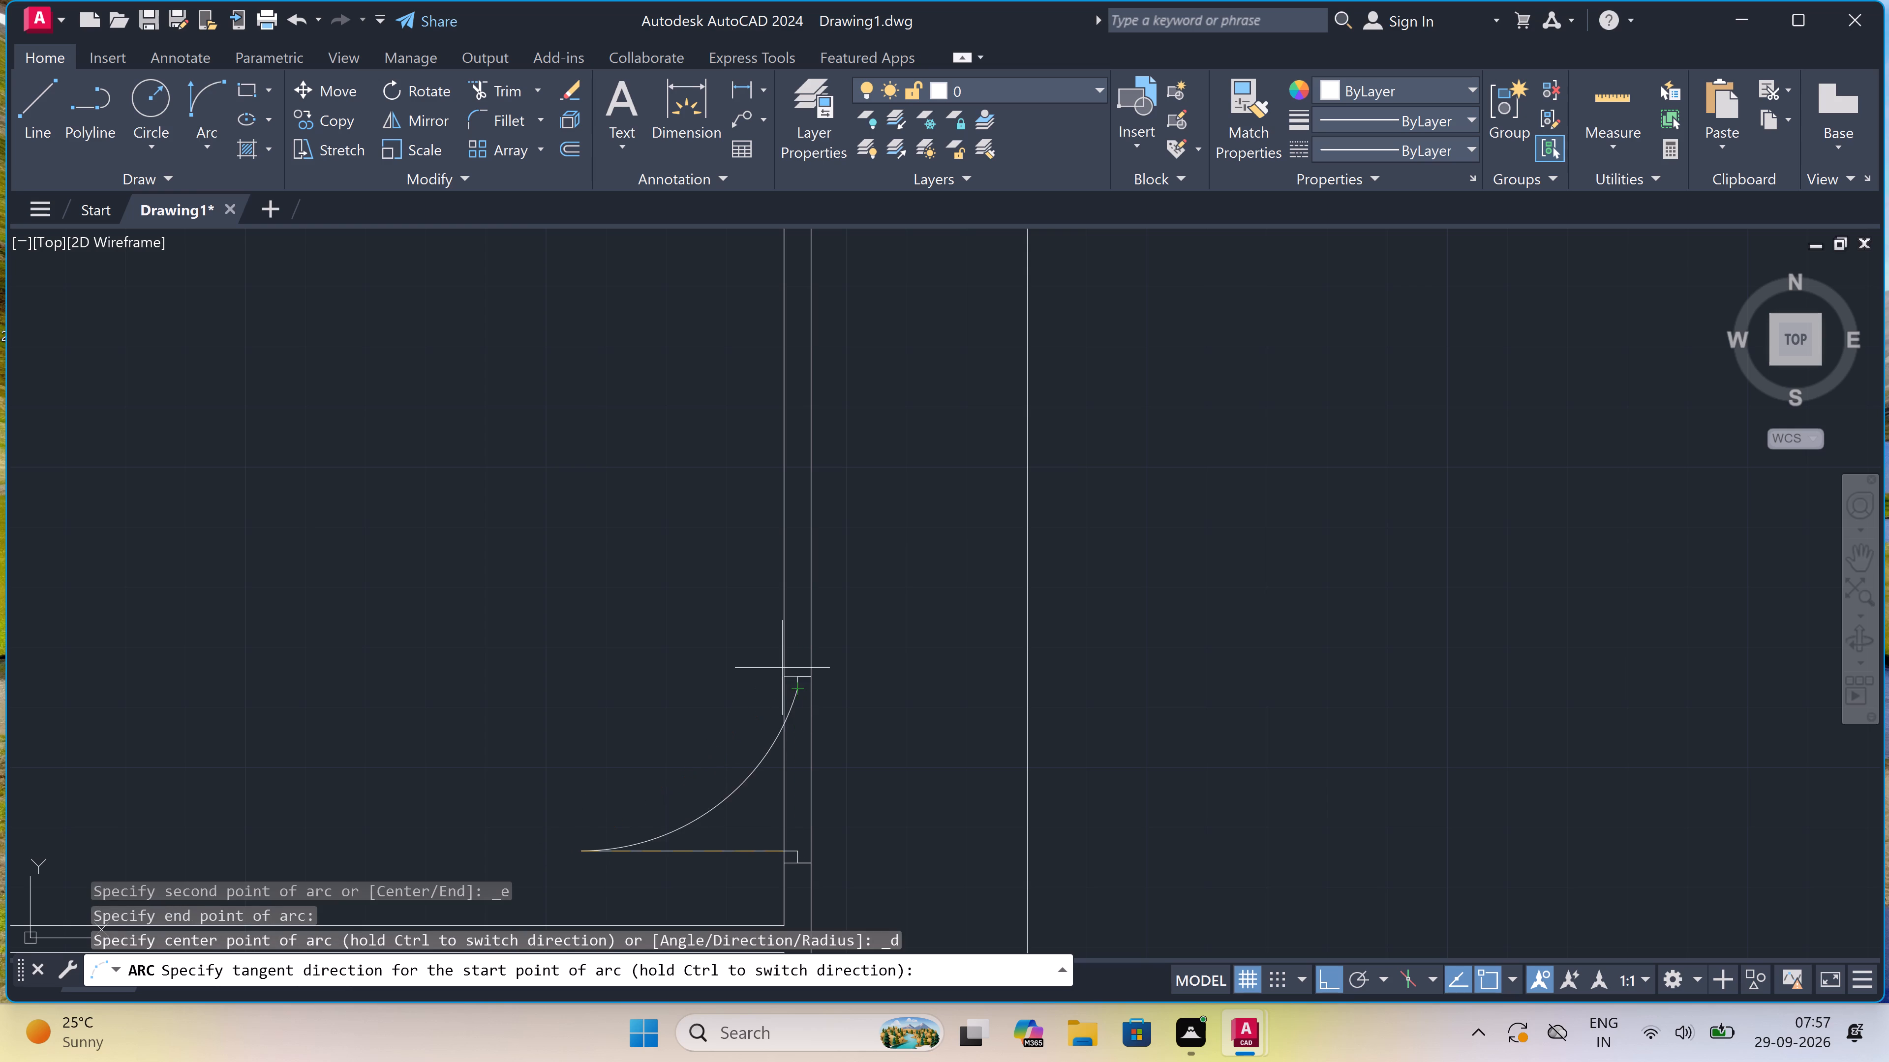
pyautogui.click(623, 568)
# Trim both east-wall lines between the two jambs to clear the opening of the inward-opening door.
pyautogui.scroll(-4, 672, 610)
pyautogui.scroll(3, 694, 726)
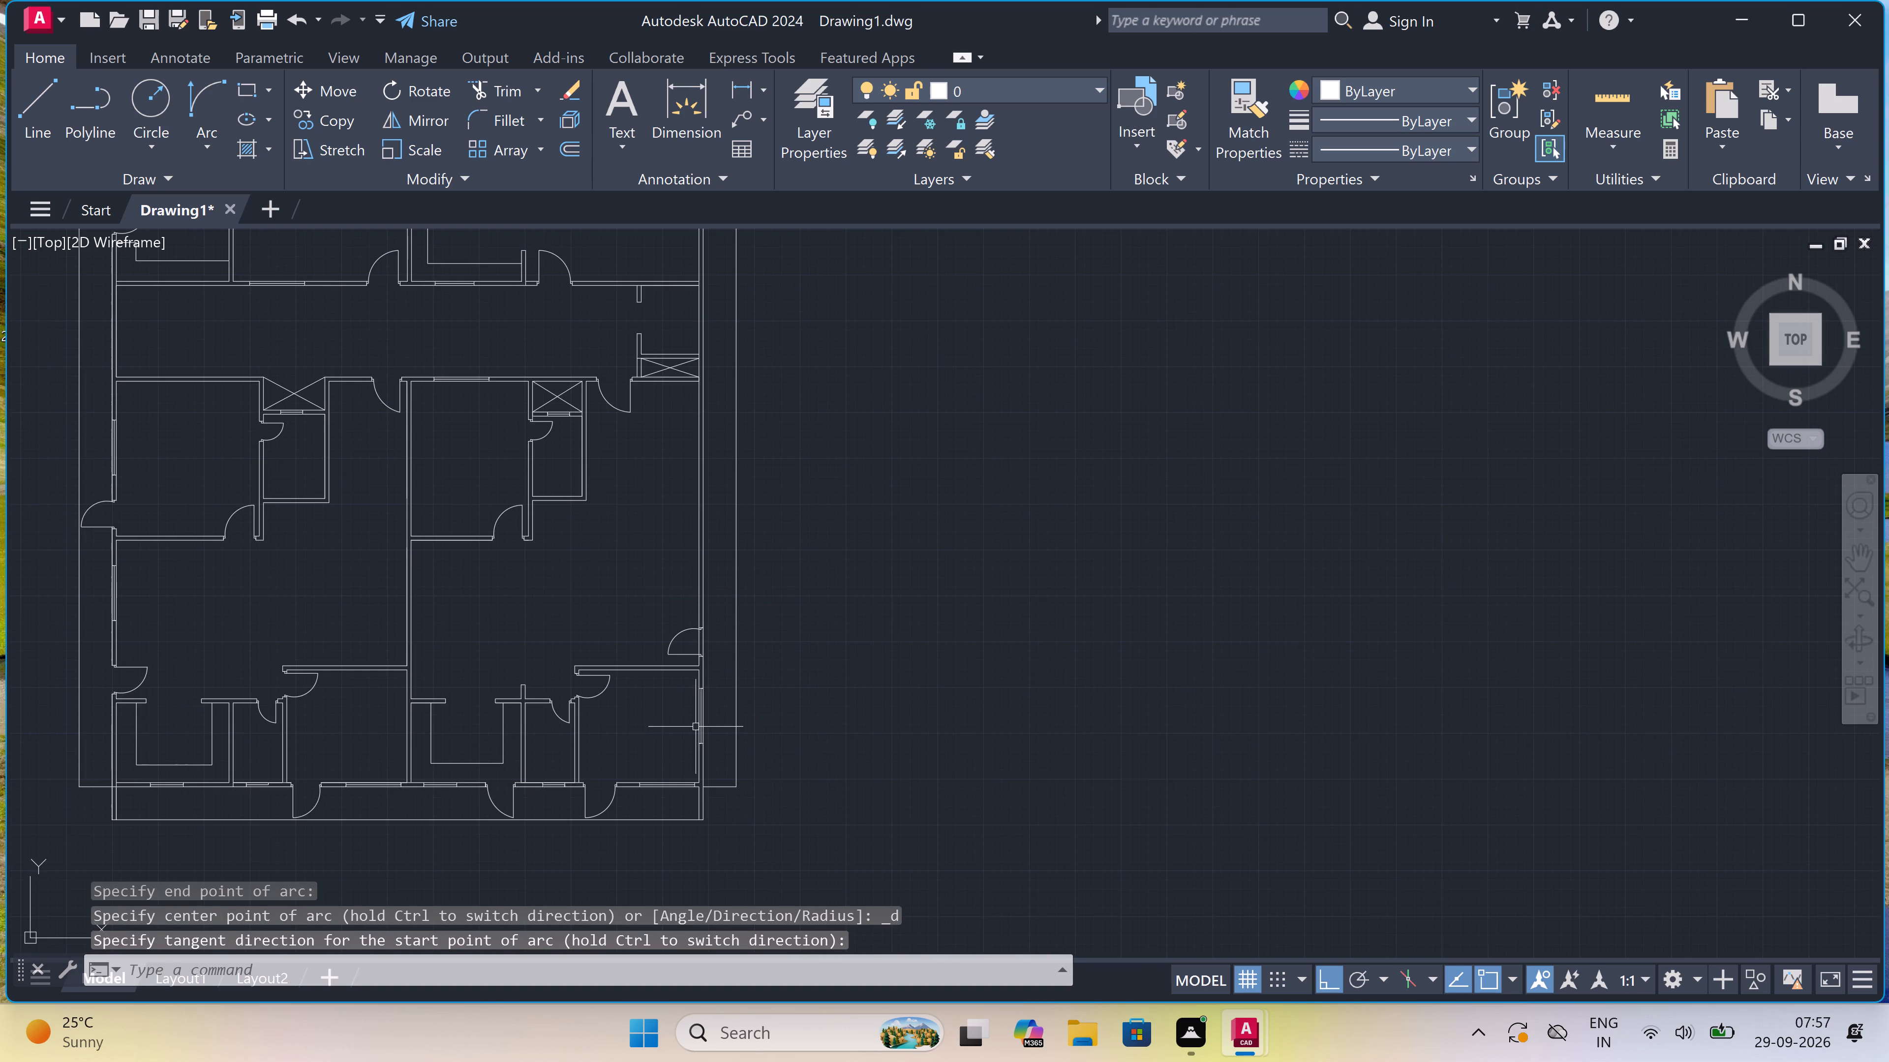
pyautogui.scroll(2, 708, 387)
pyautogui.scroll(-3, 708, 391)
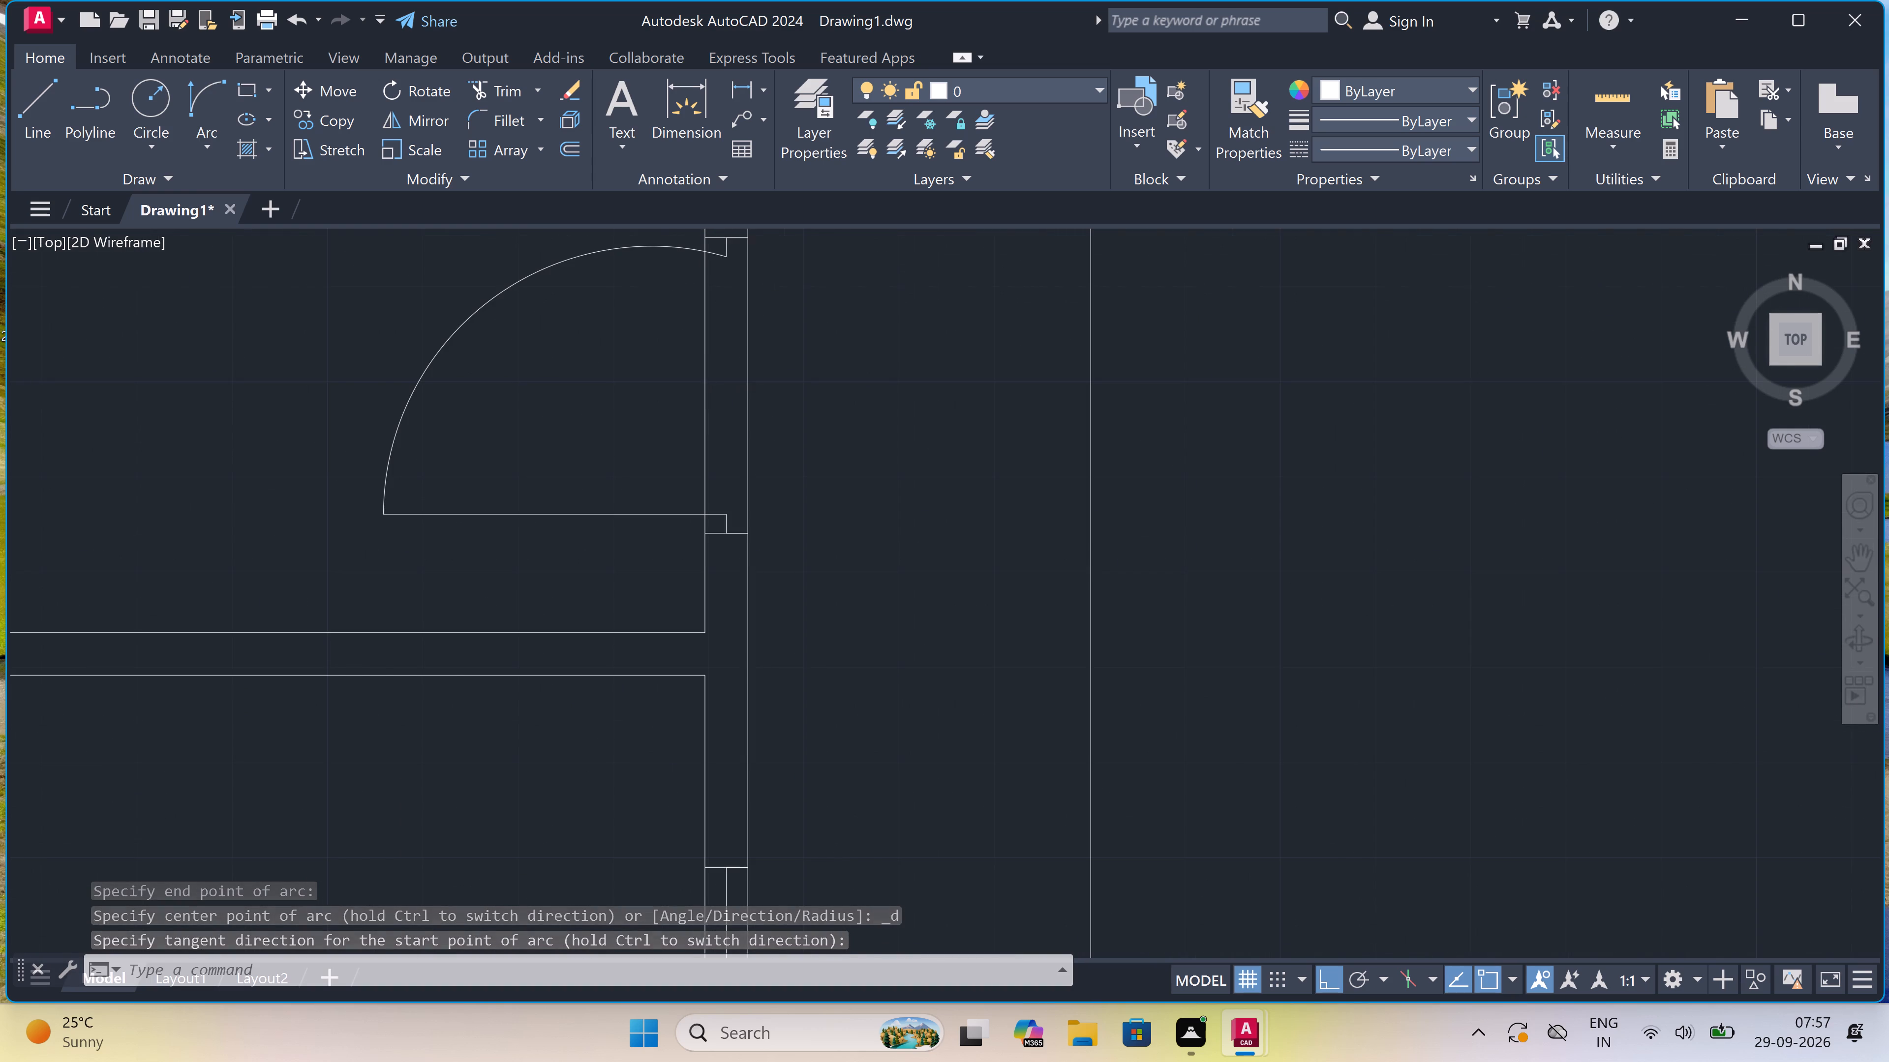
pyautogui.scroll(2, 679, 333)
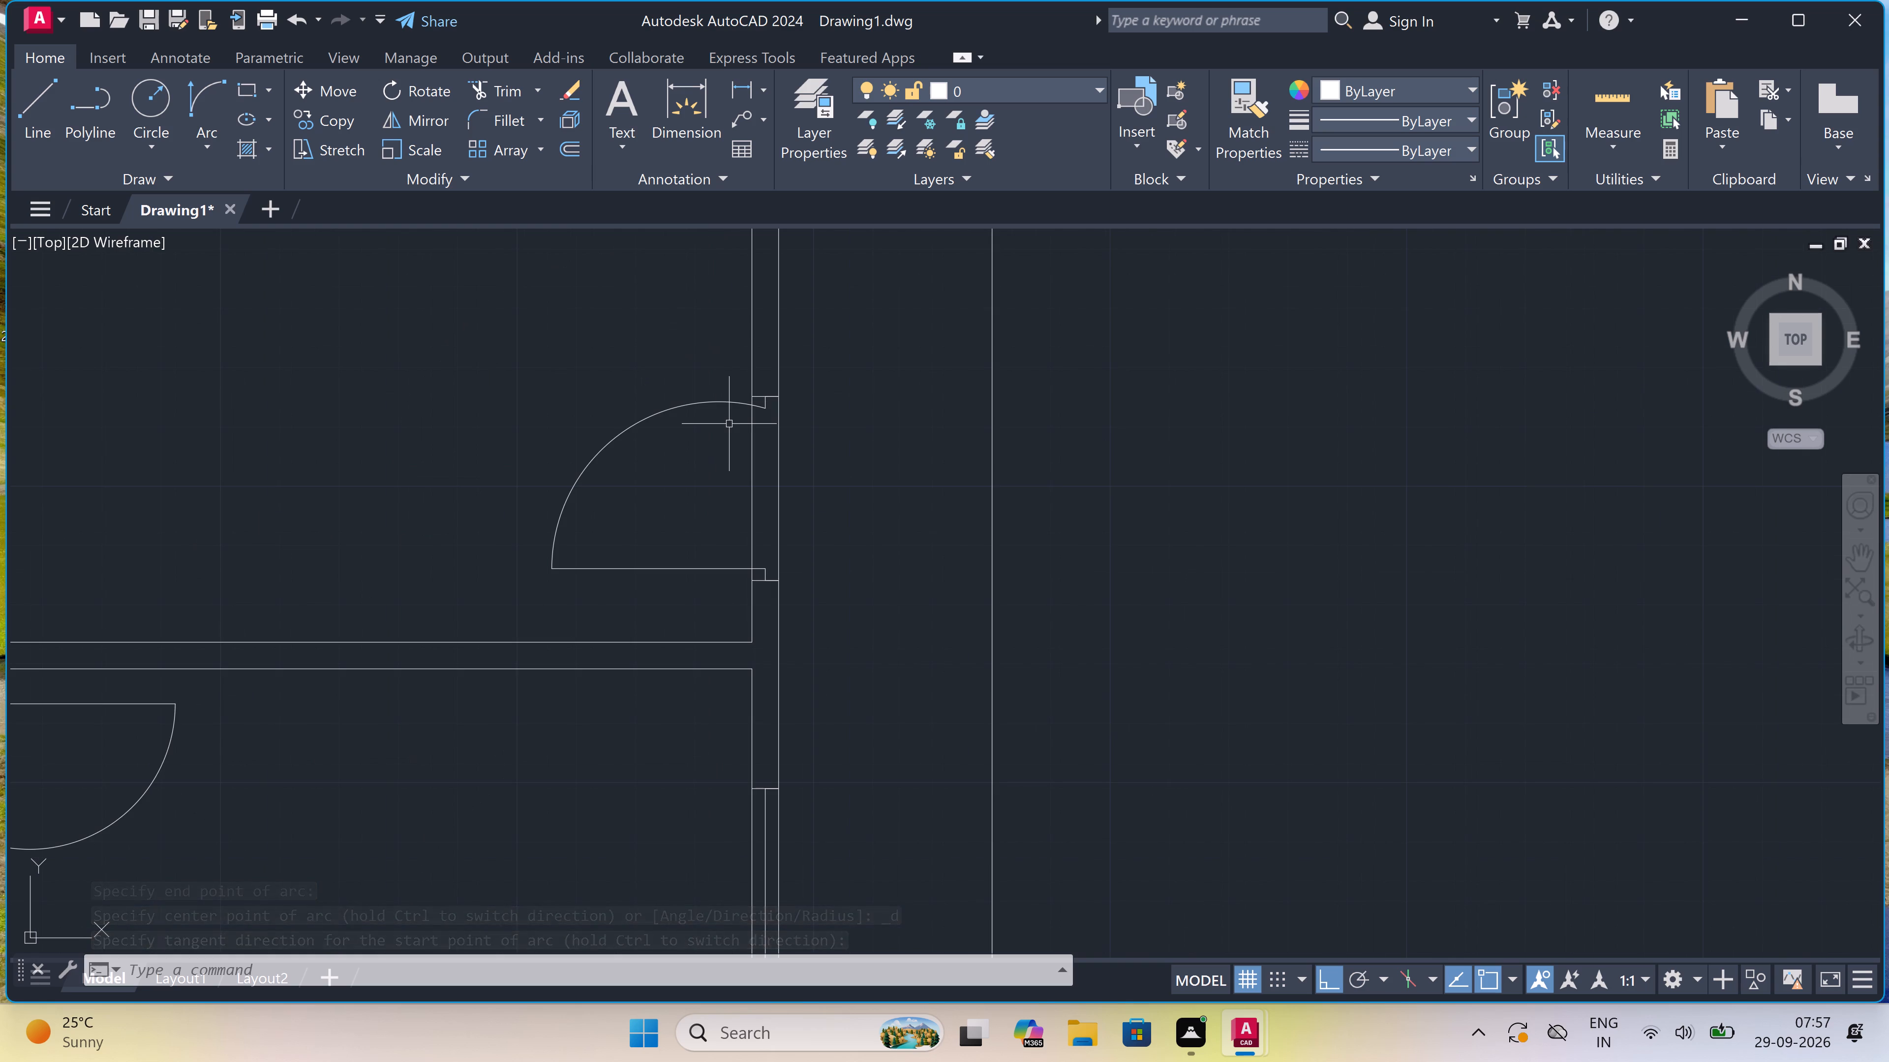
pyautogui.press('t')
pyautogui.press('r')
pyautogui.press('space')
pyautogui.click(728, 540)
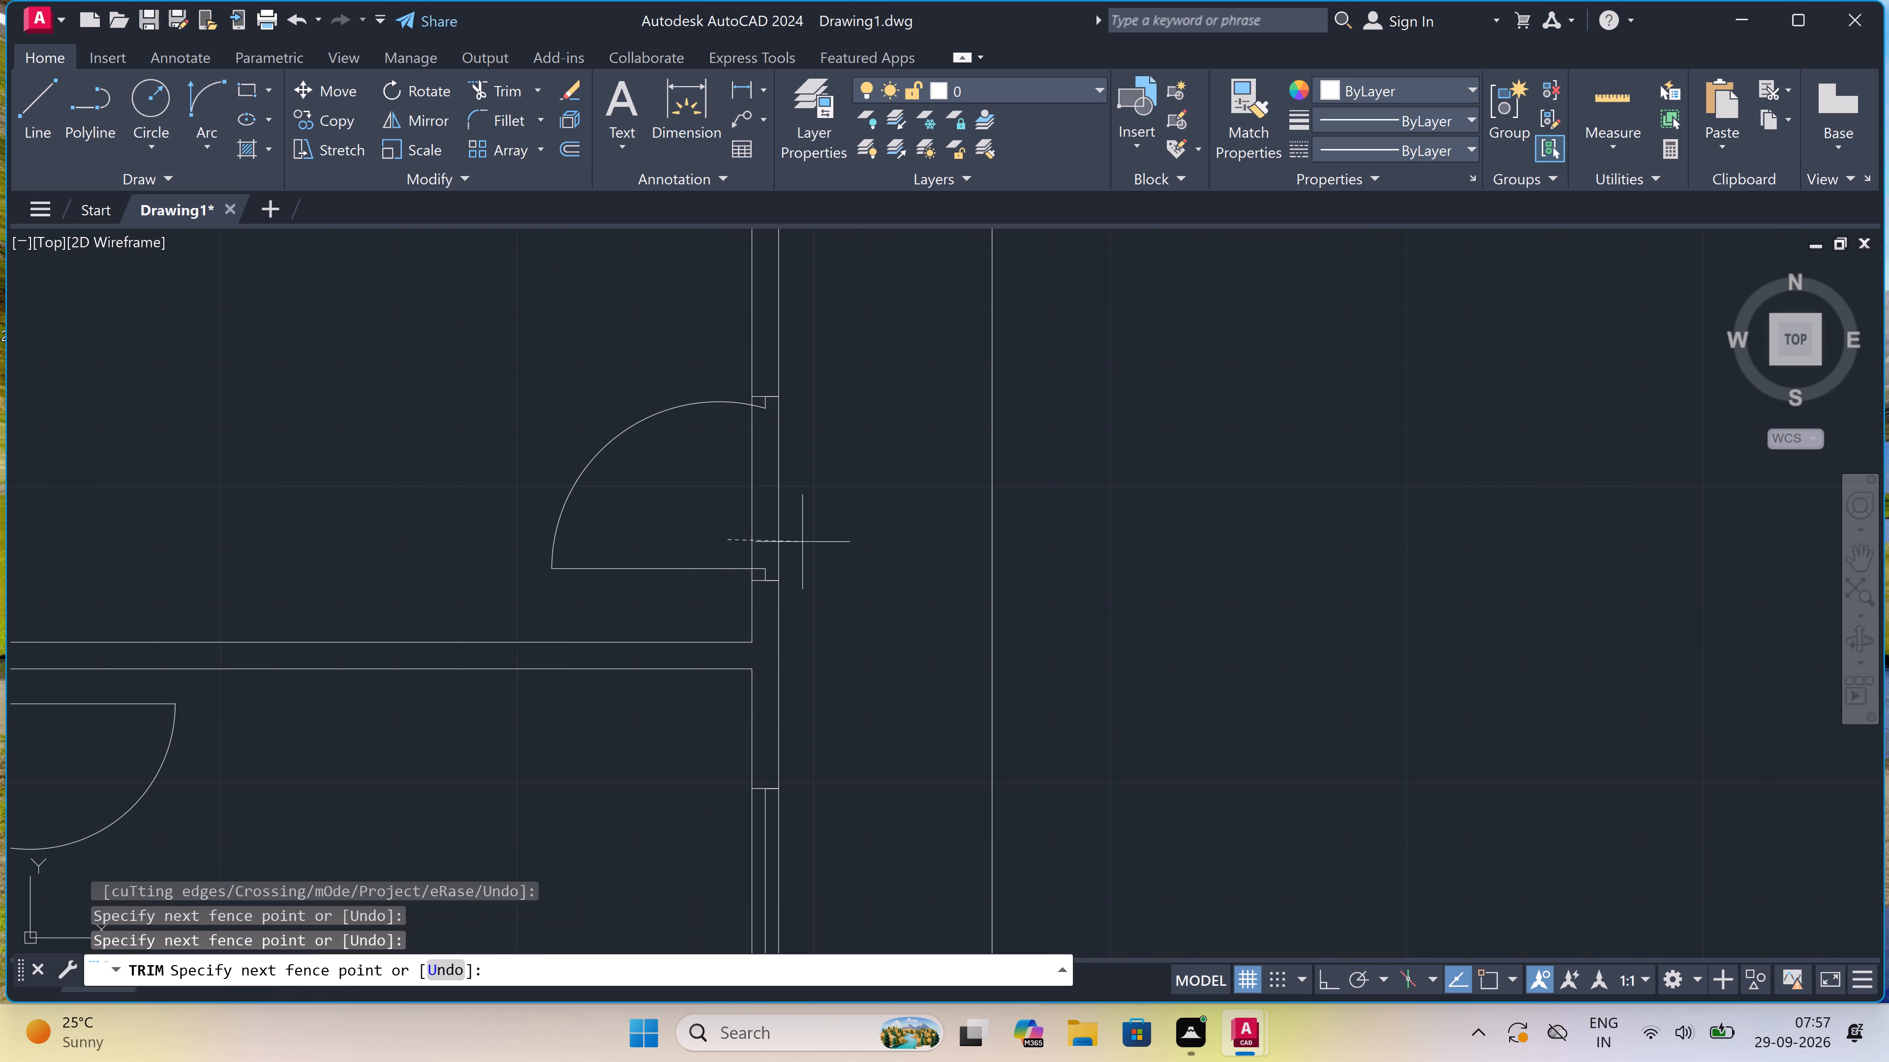
pyautogui.click(824, 544)
pyautogui.press('Escape')
# Examine the whole floor plan to check the placed doors and windows and find walls still lacking openings.
pyautogui.scroll(-5, 925, 736)
pyautogui.scroll(1, 925, 736)
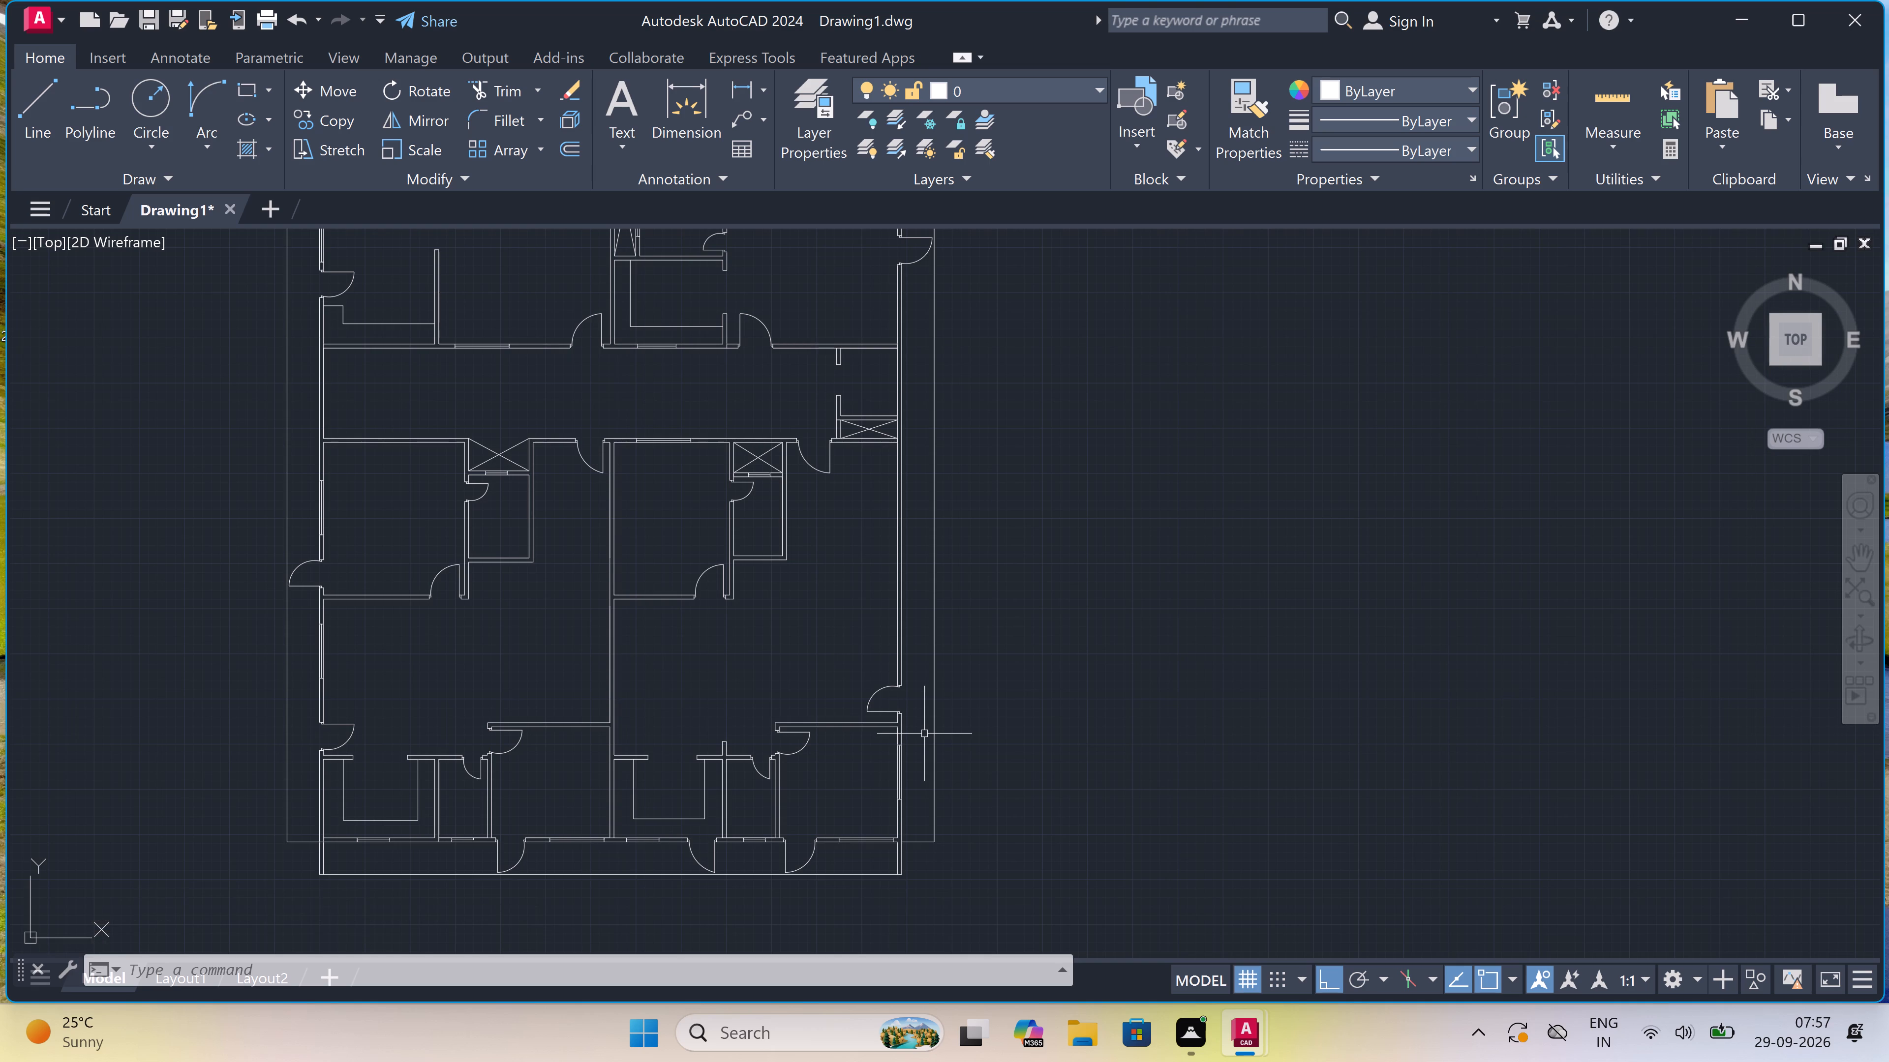
pyautogui.scroll(-4, 871, 691)
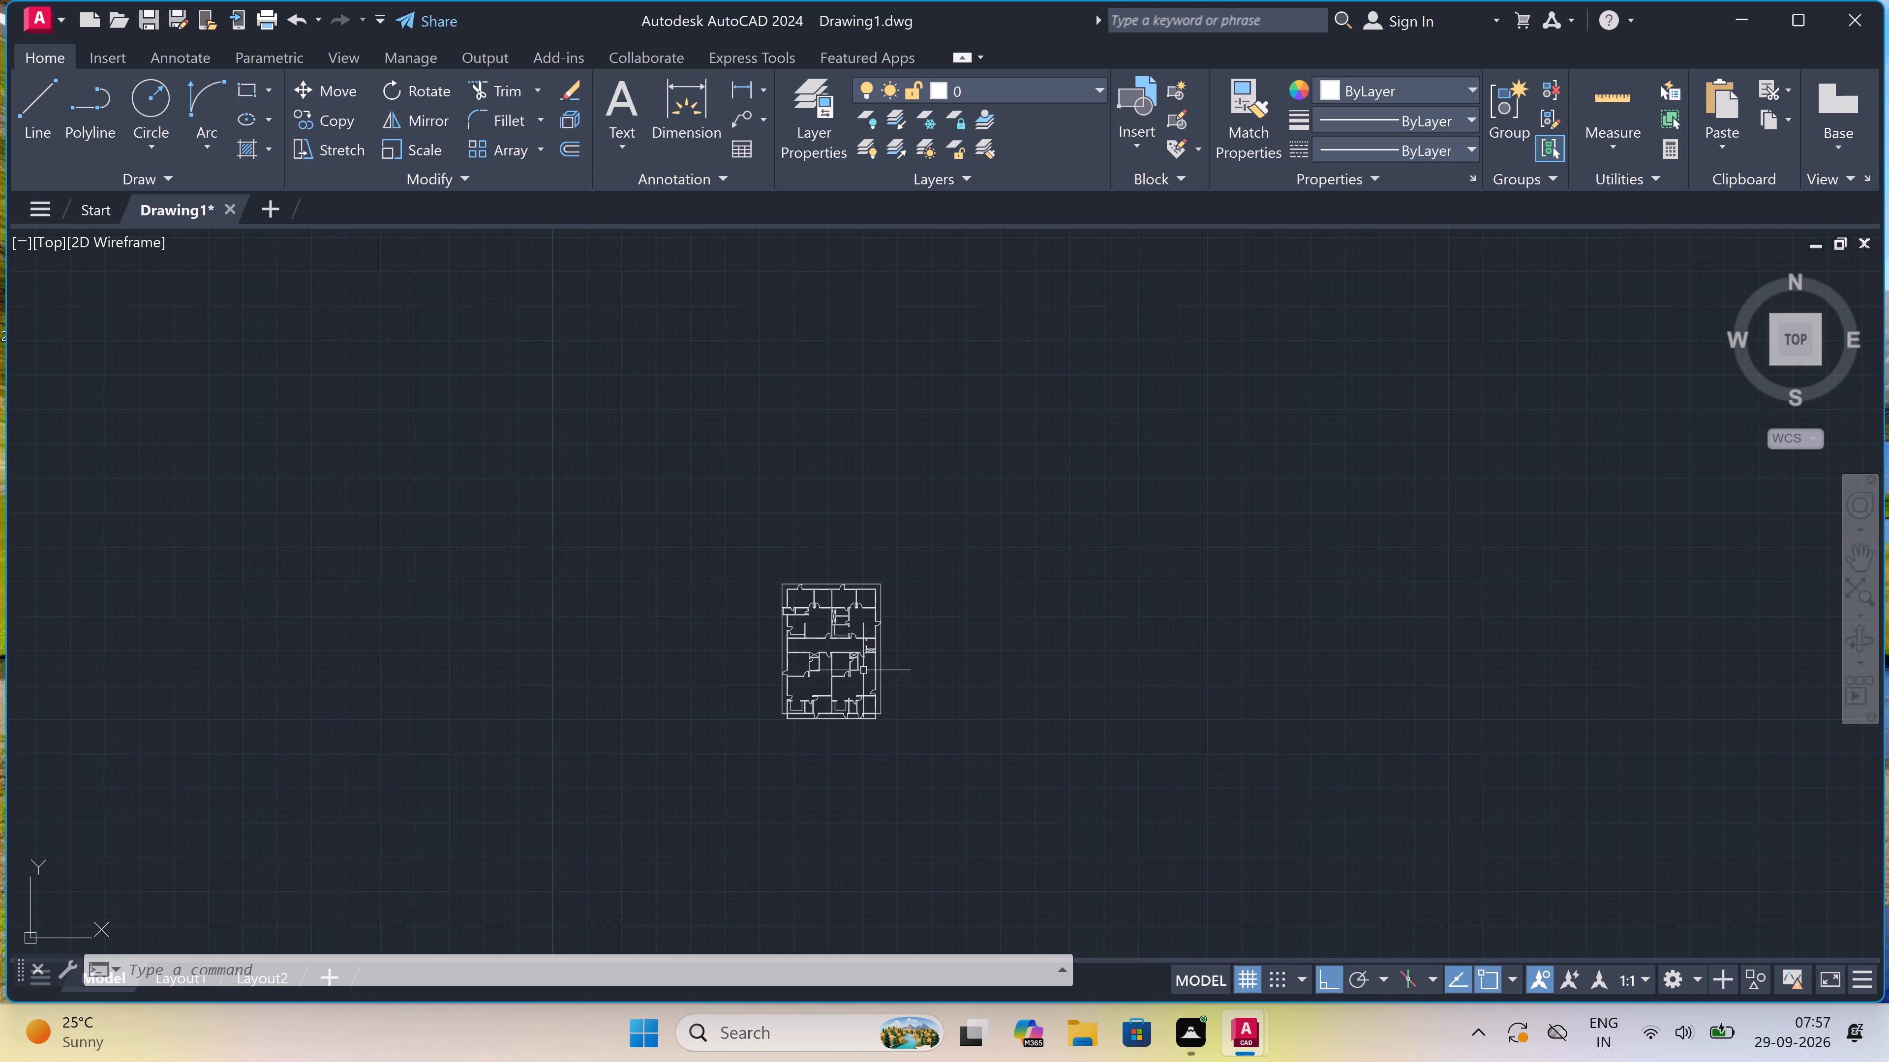
pyautogui.scroll(3, 822, 633)
pyautogui.scroll(-1, 822, 633)
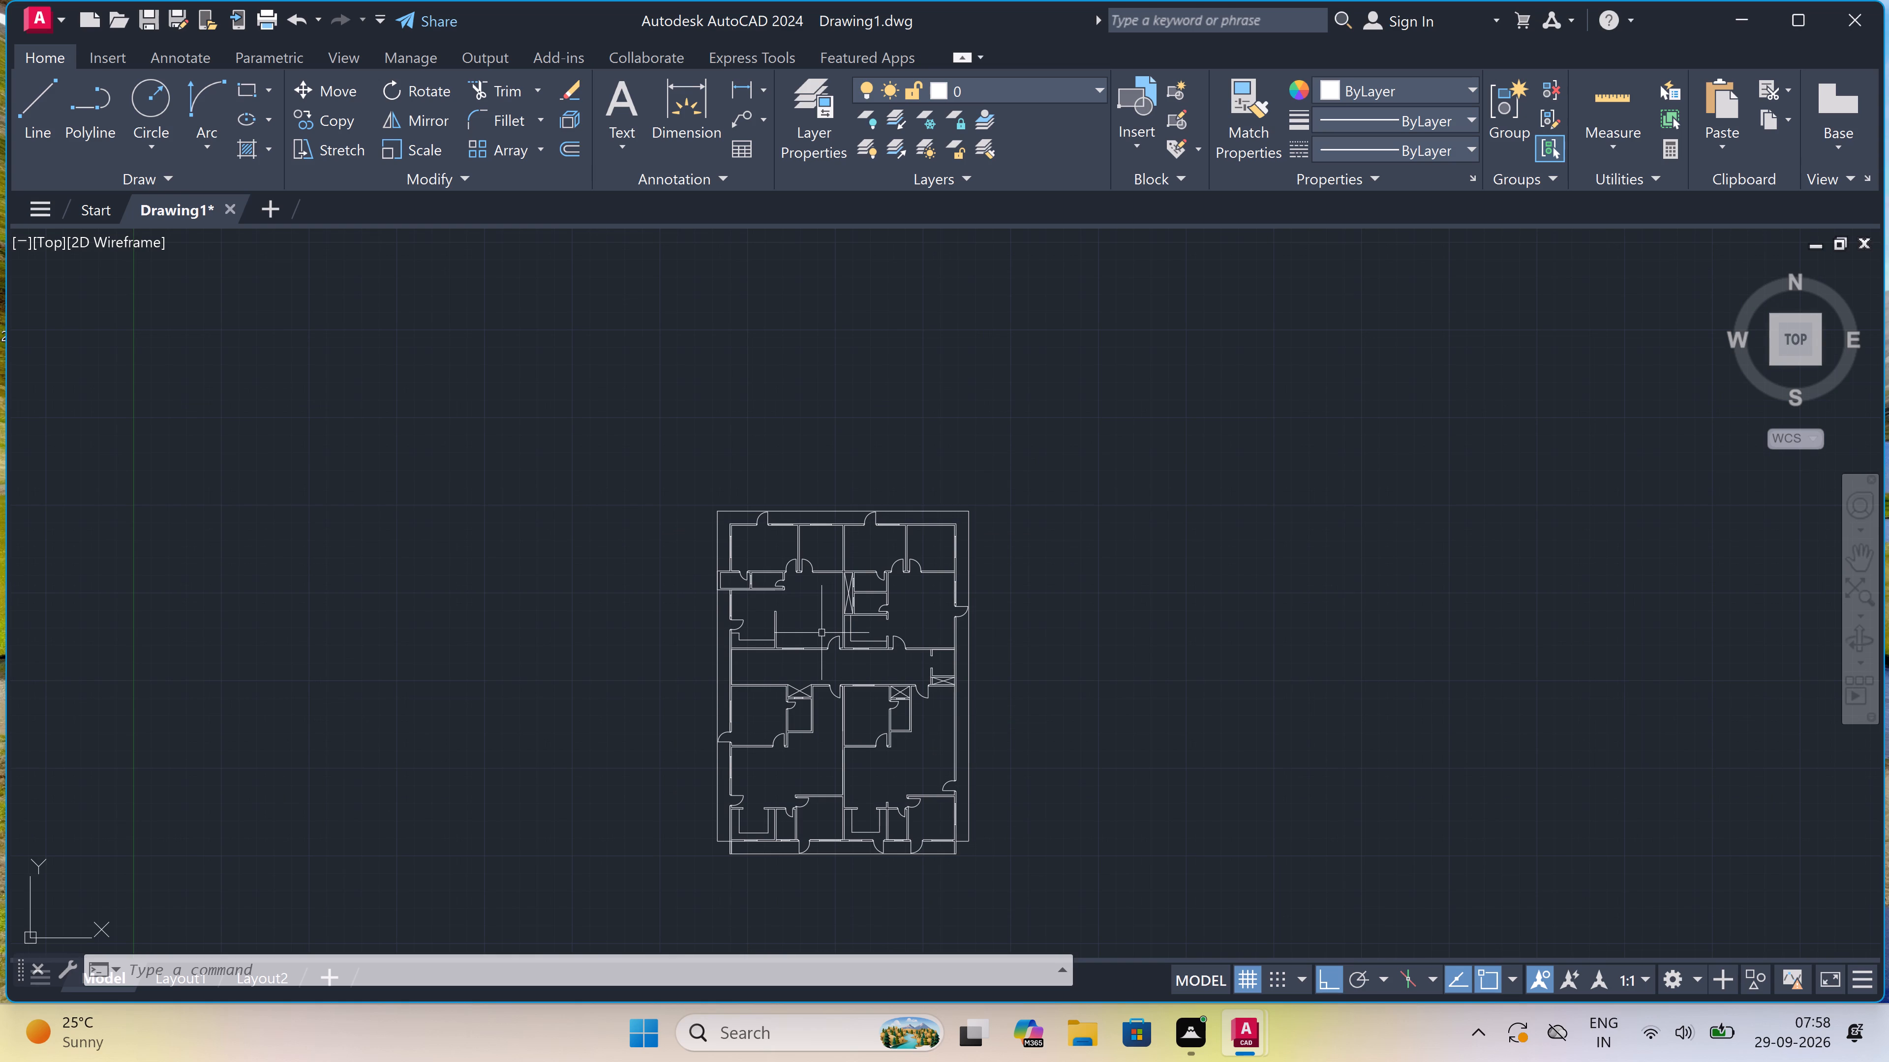
pyautogui.scroll(-1, 822, 633)
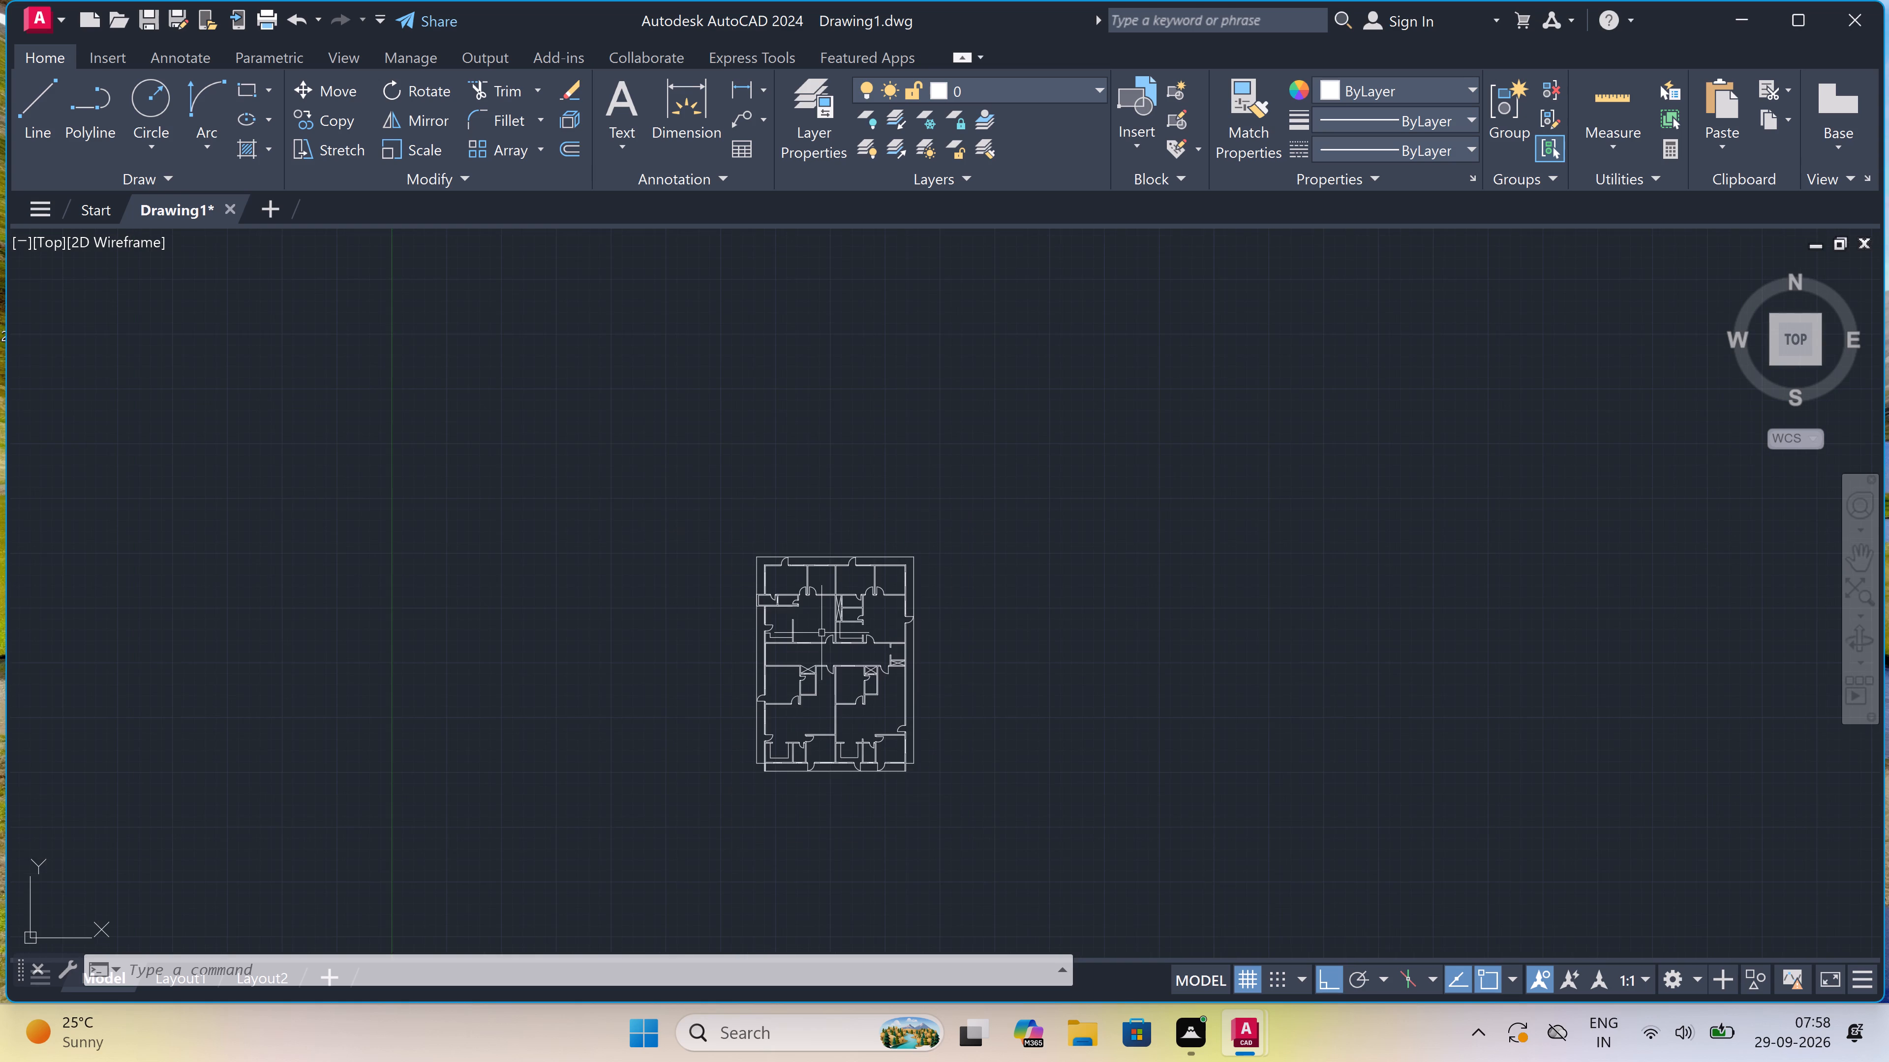
pyautogui.scroll(-1, 822, 633)
# Draw two short lines across the west outer wall, in line with the corridor's north and south wall faces.
pyautogui.scroll(1, 833, 686)
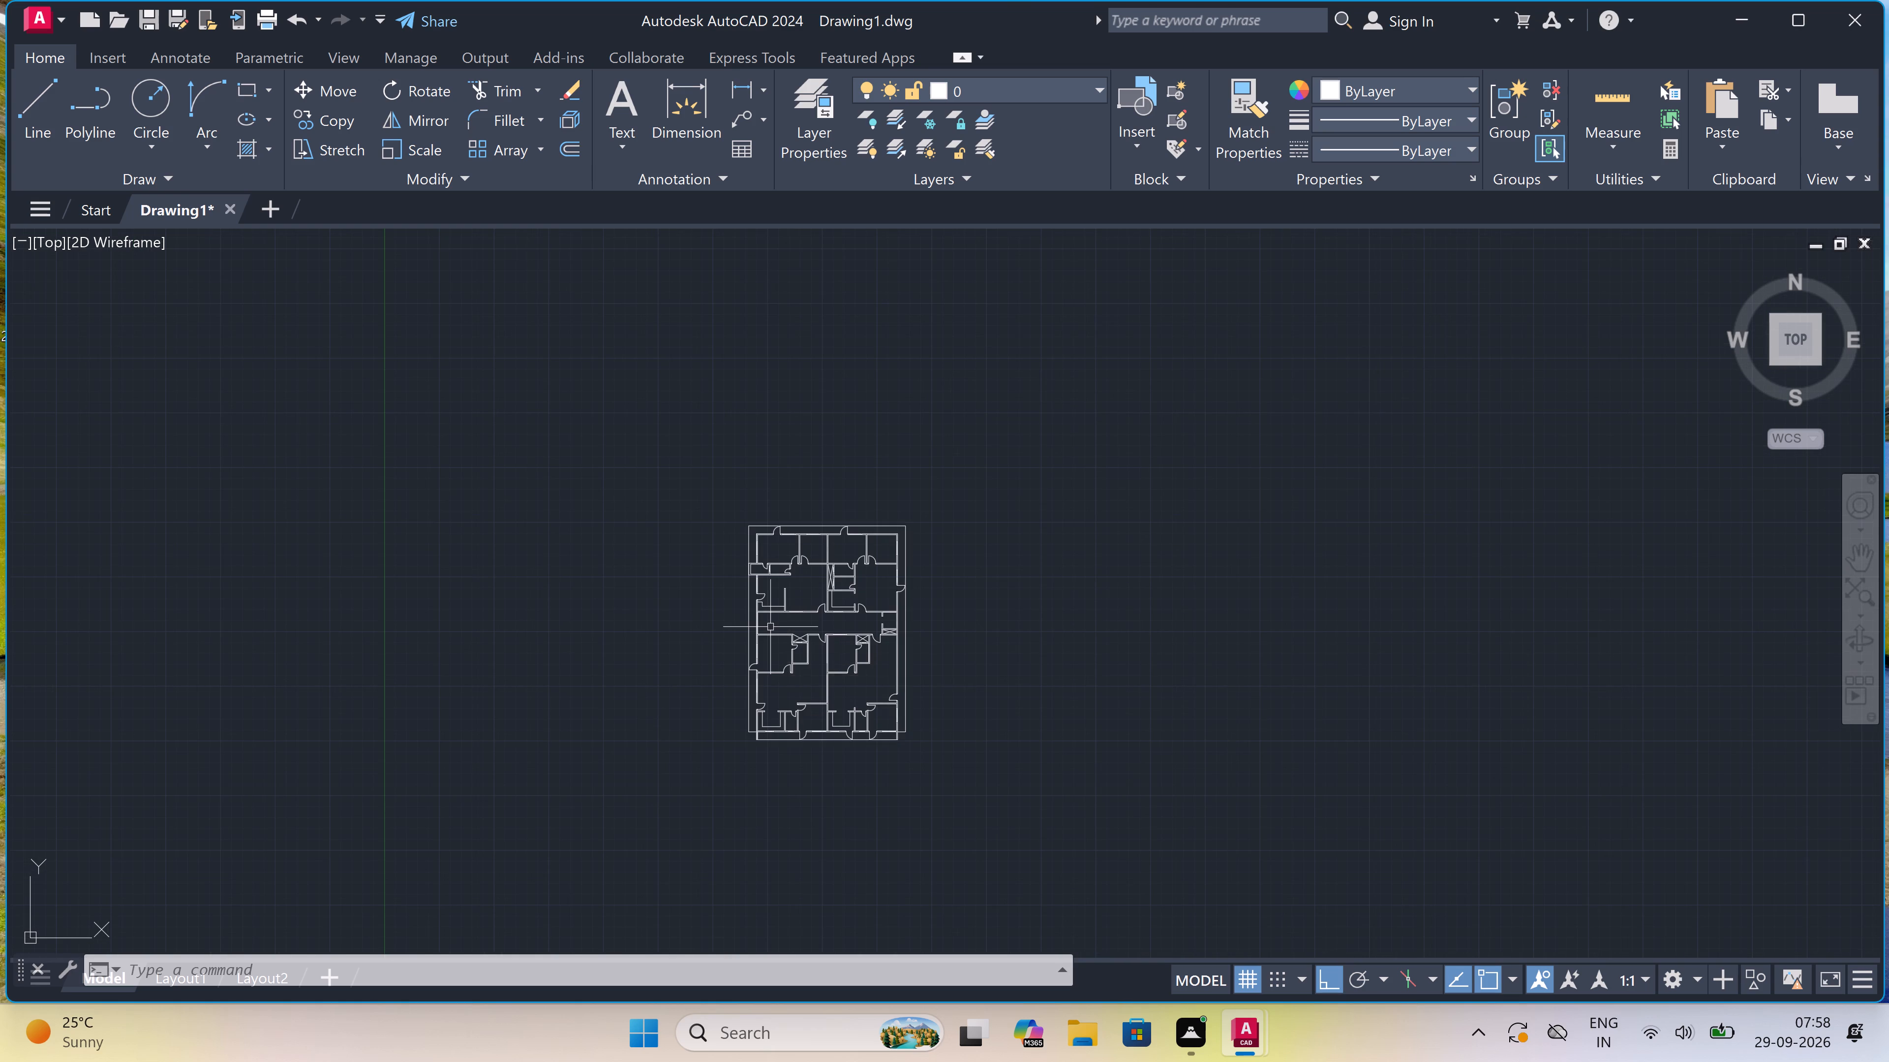
pyautogui.scroll(5, 767, 625)
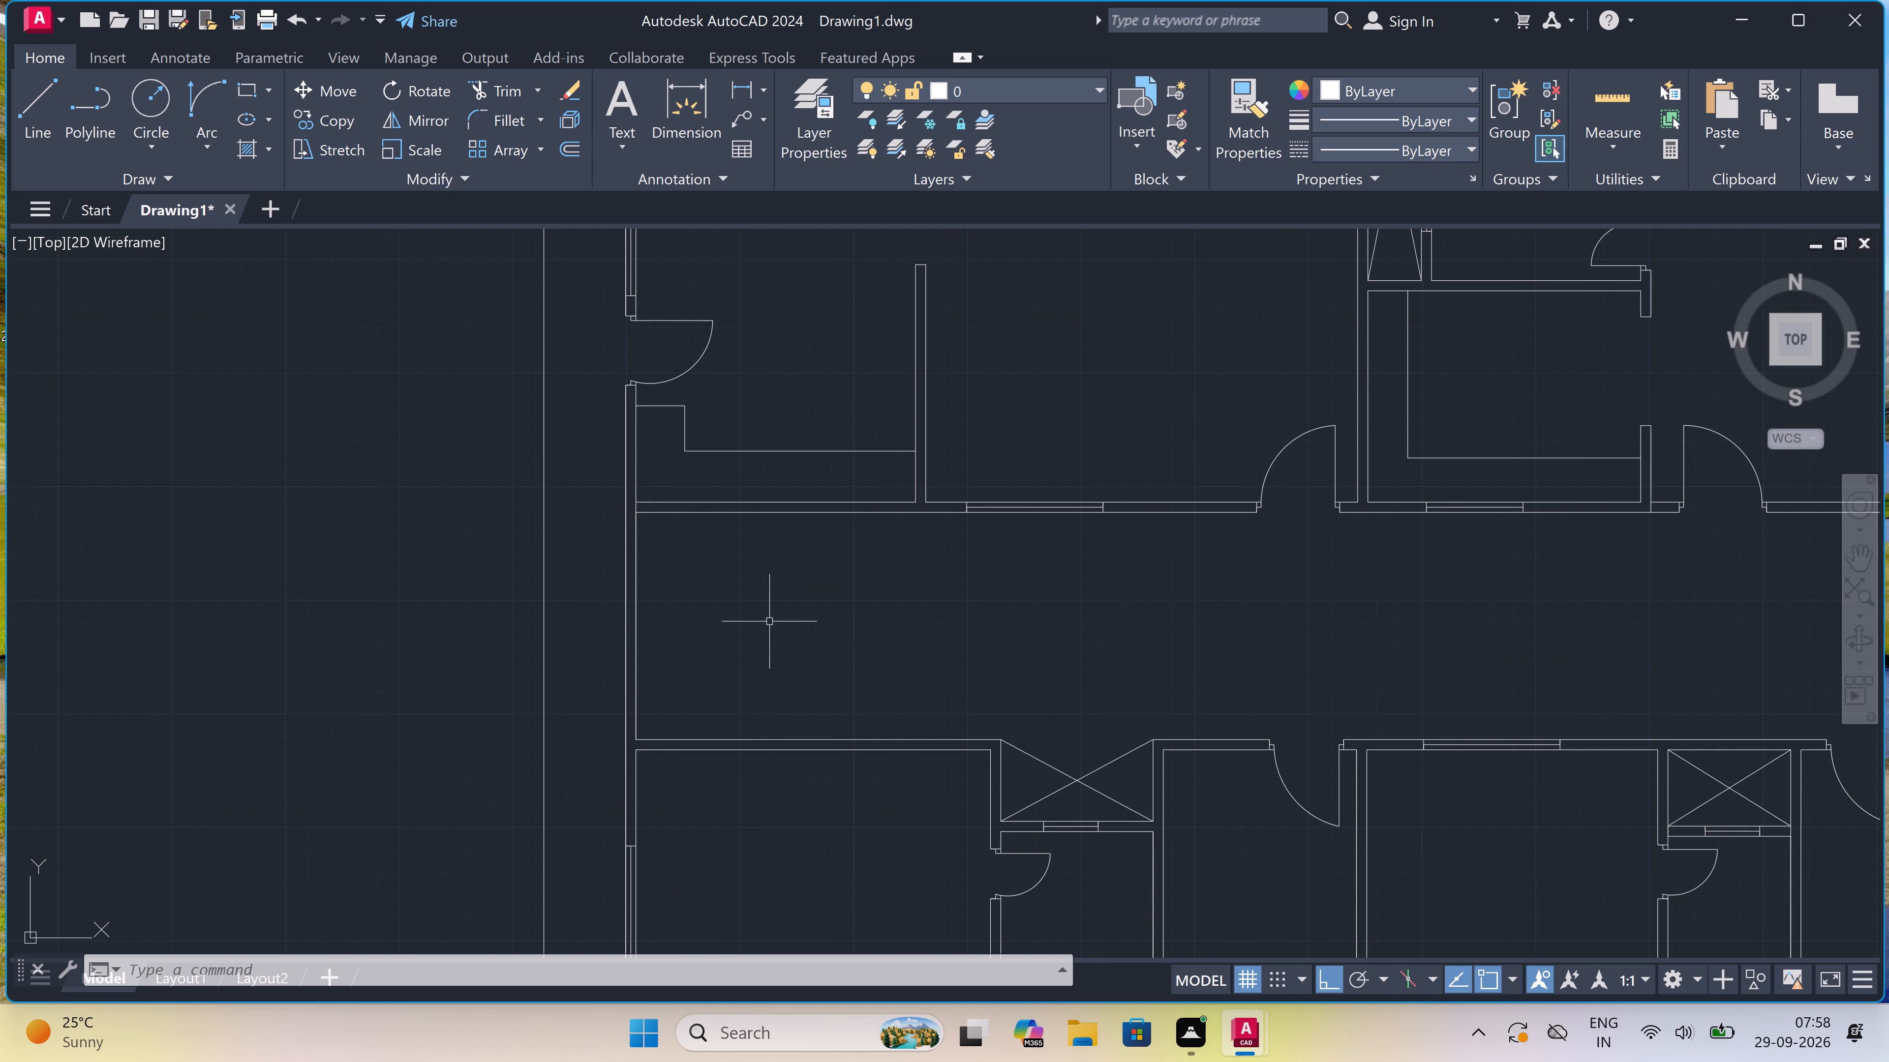
pyautogui.scroll(1, 769, 621)
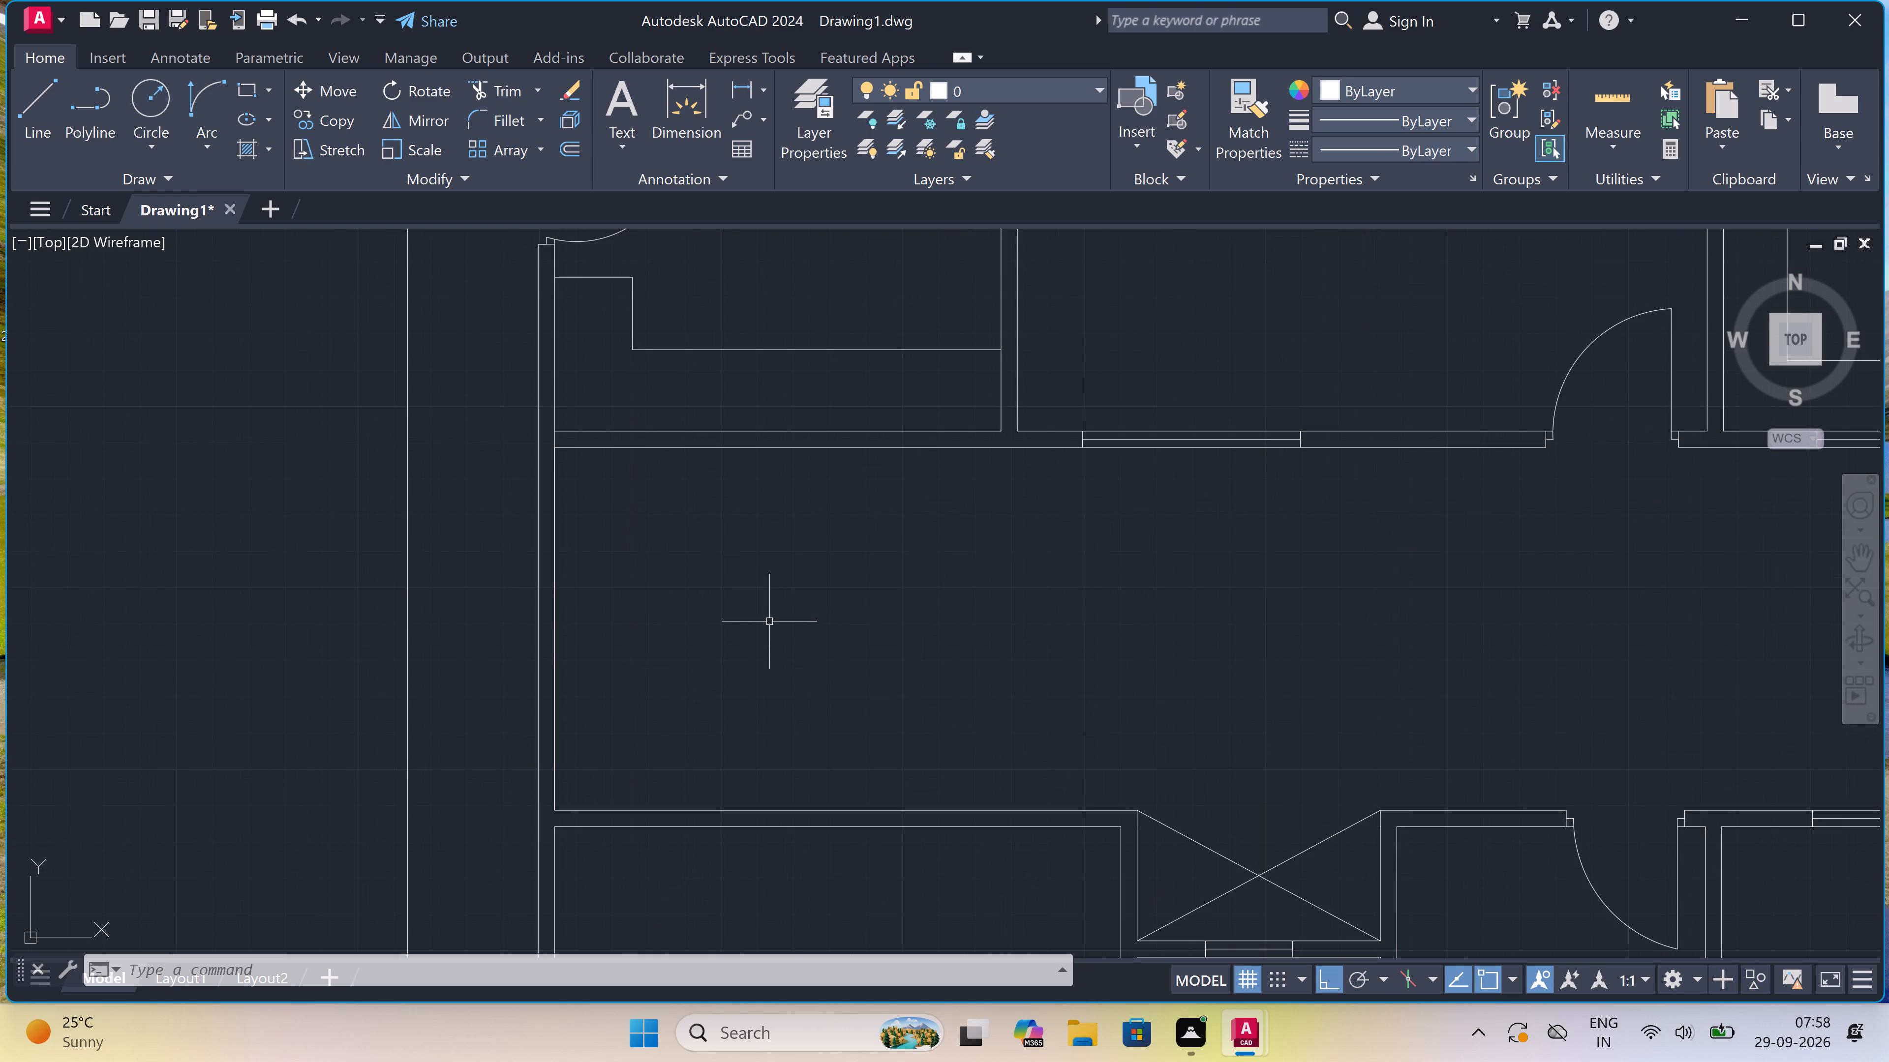
pyautogui.press('l')
pyautogui.press('space')
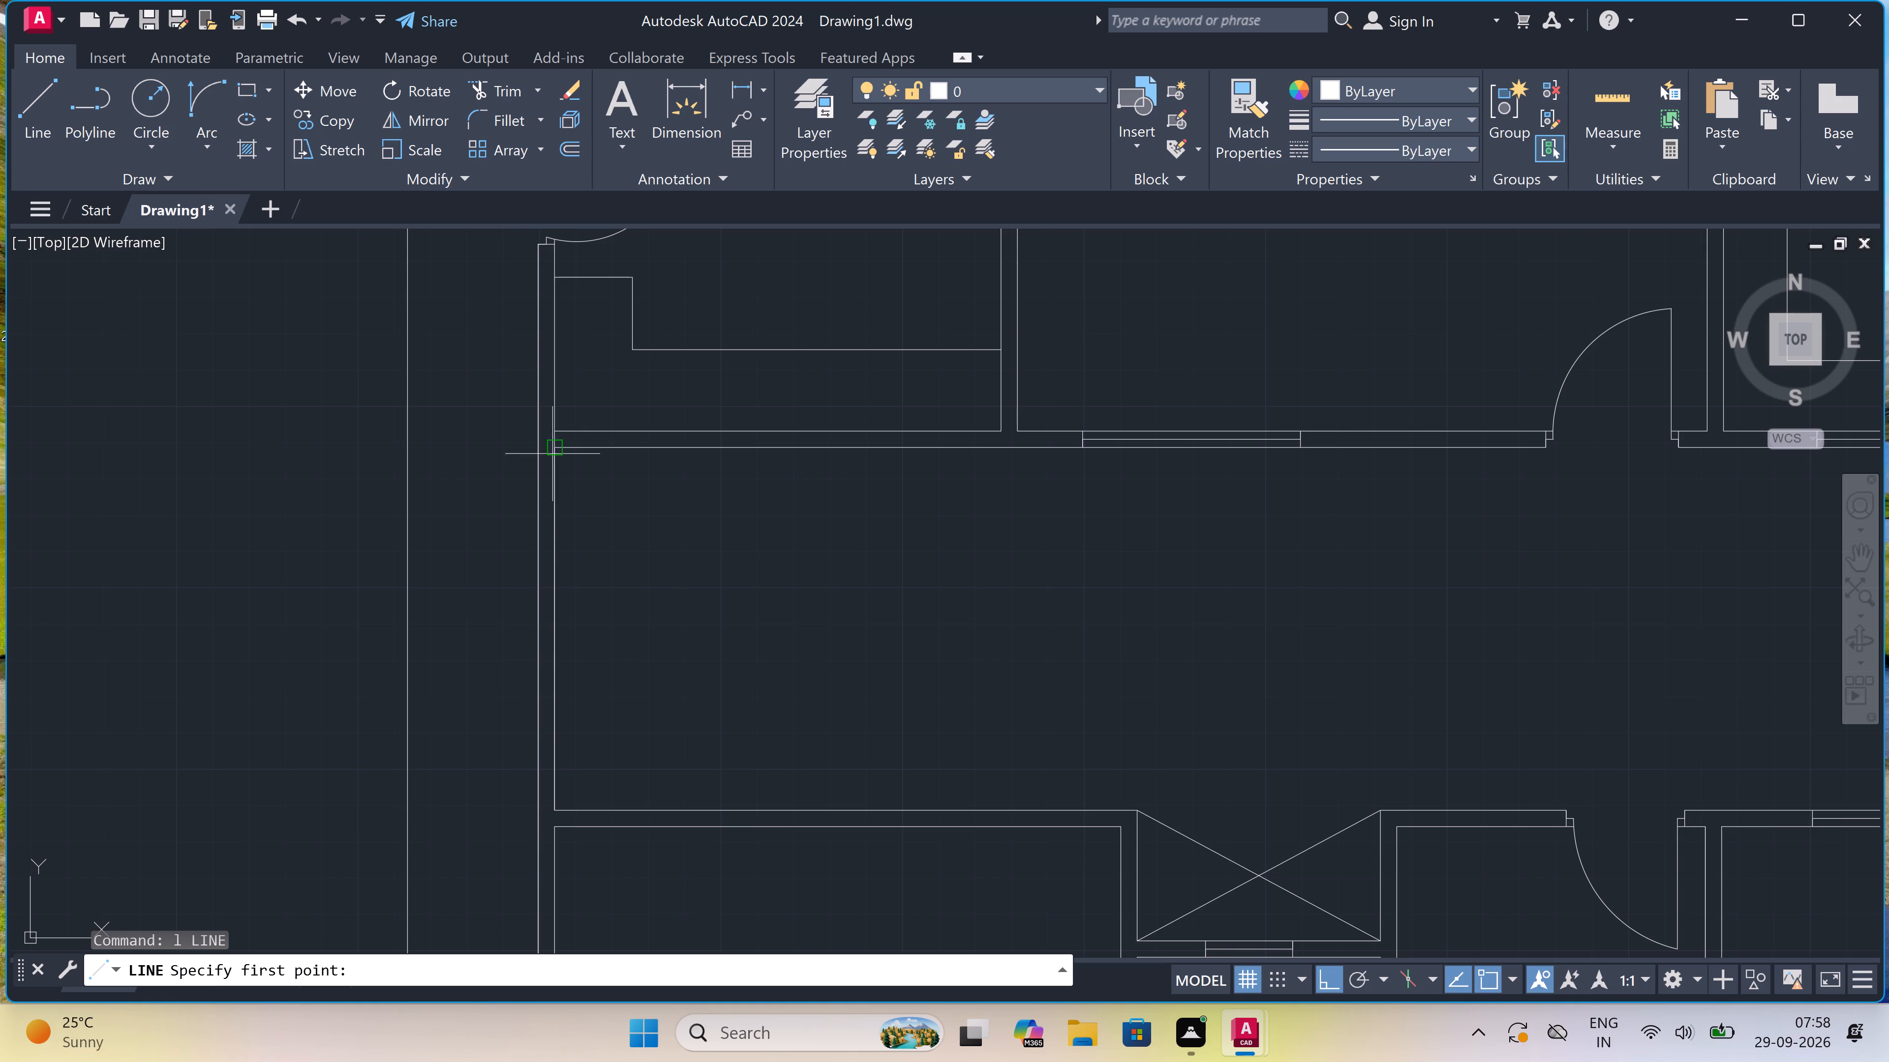
pyautogui.click(549, 443)
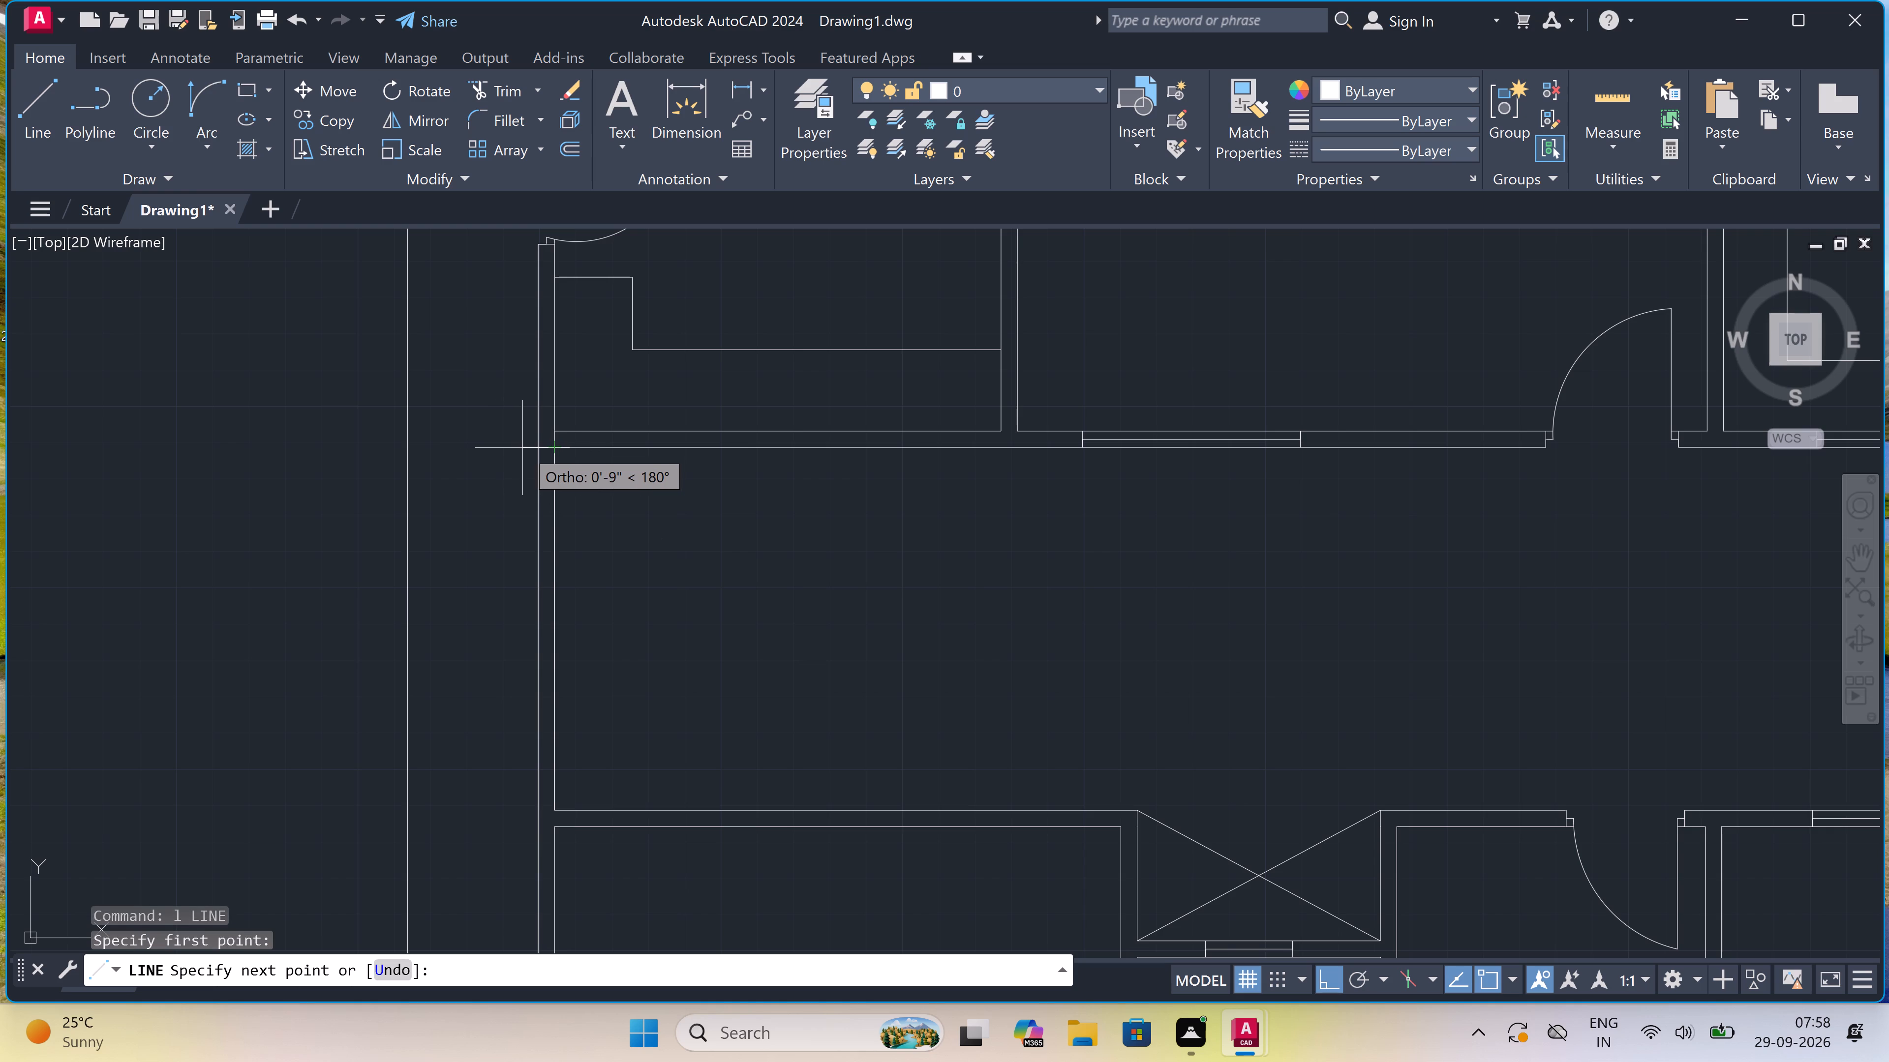
pyautogui.click(541, 438)
pyautogui.press('Escape')
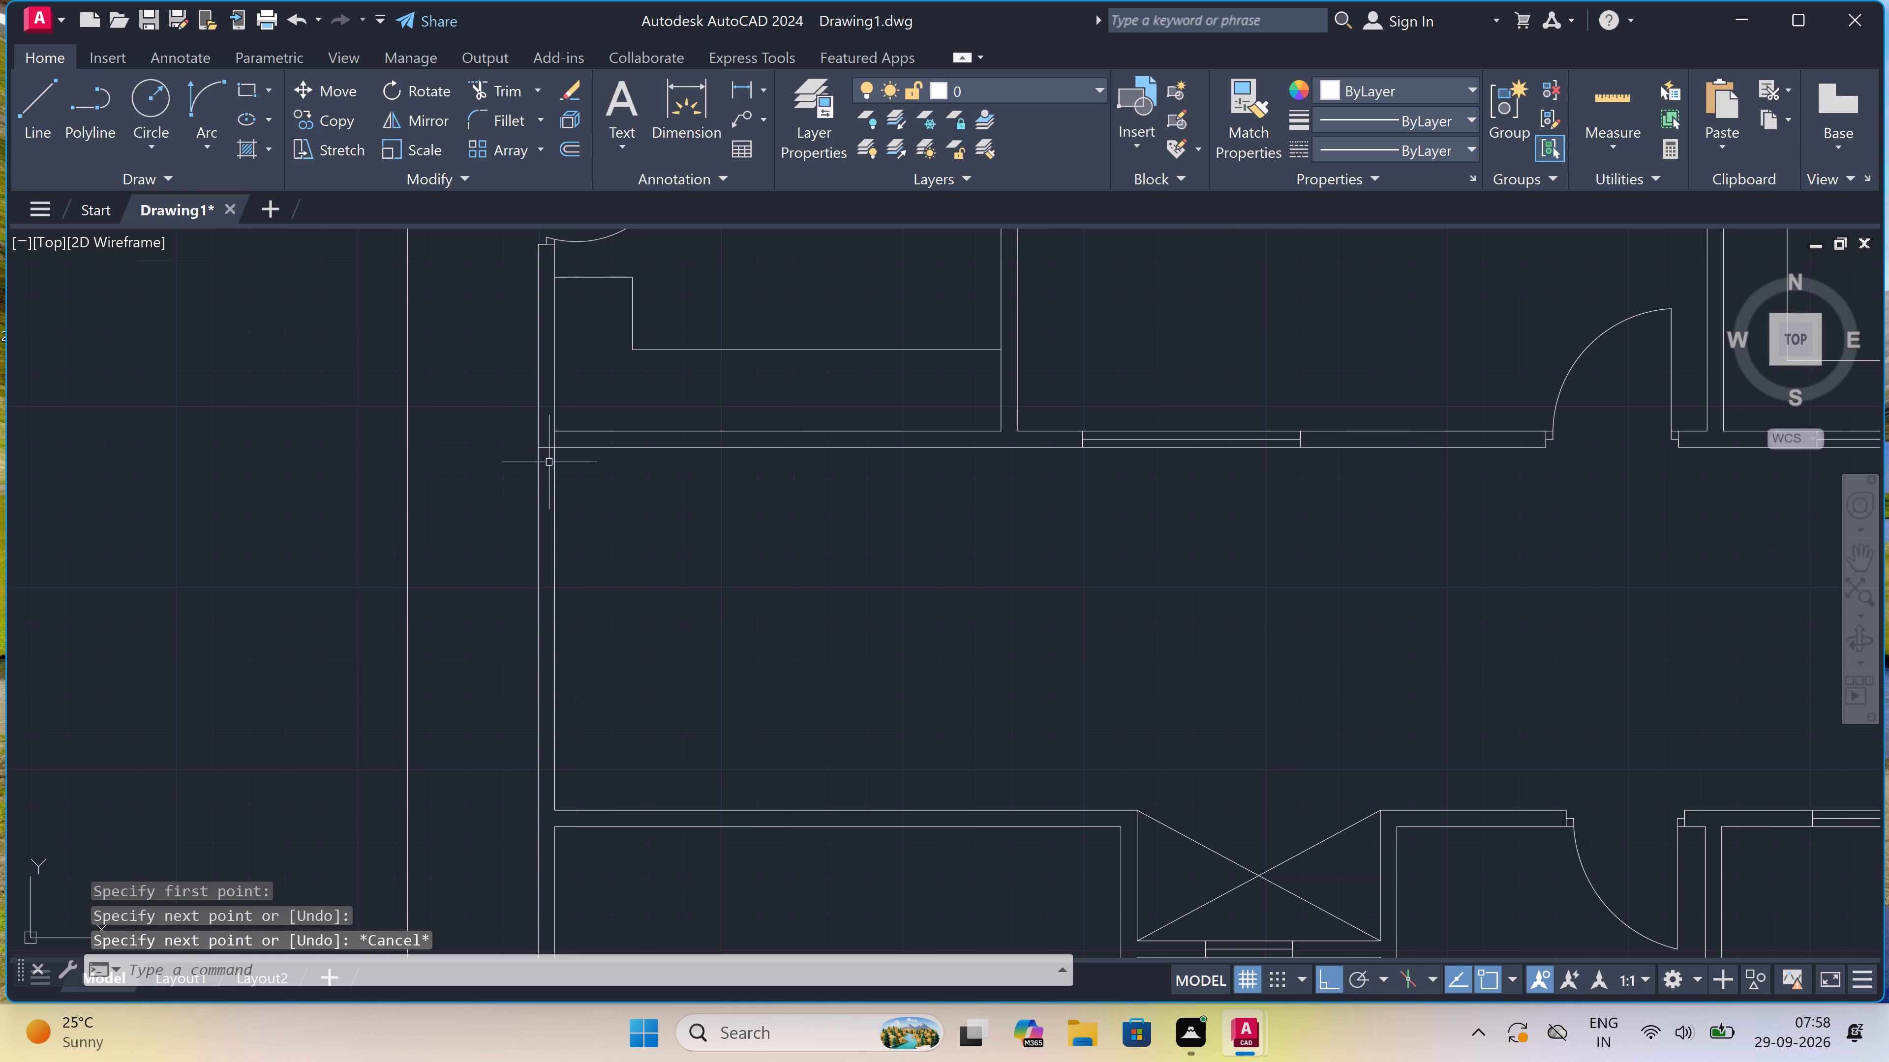
pyautogui.press('space')
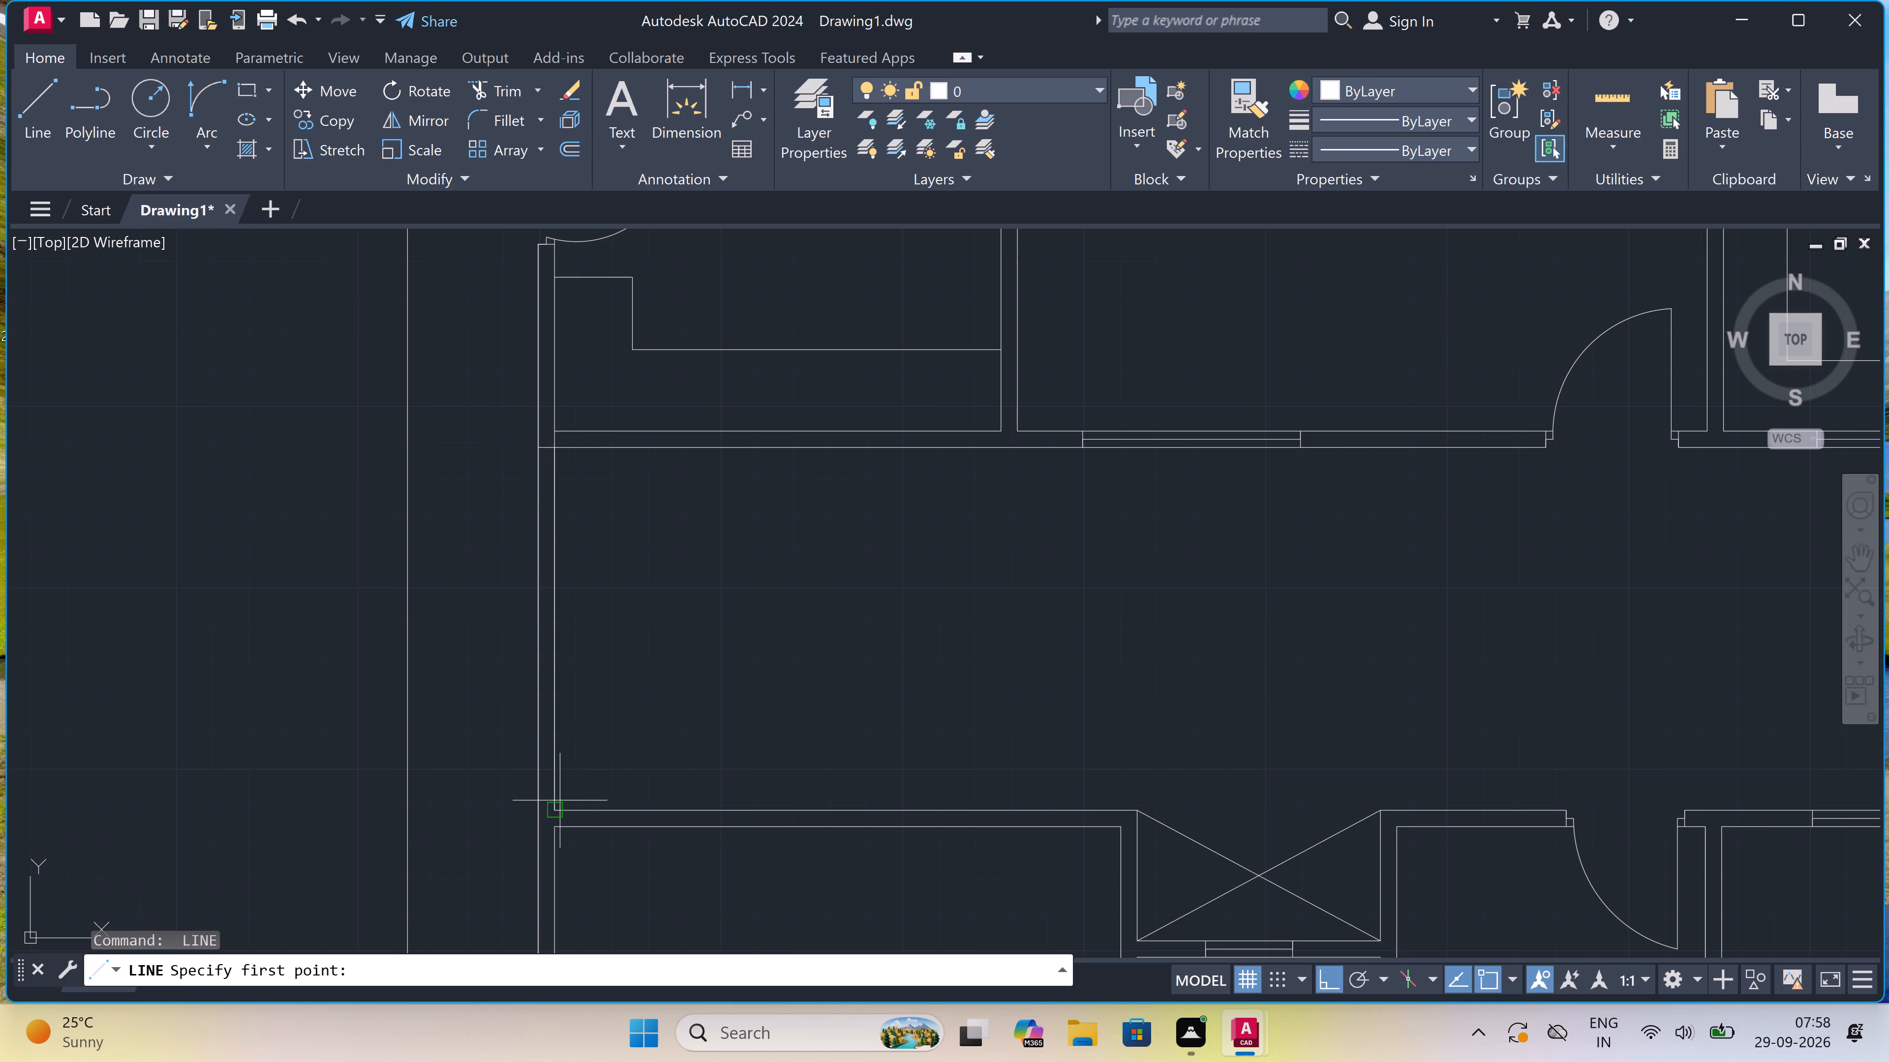
pyautogui.click(557, 808)
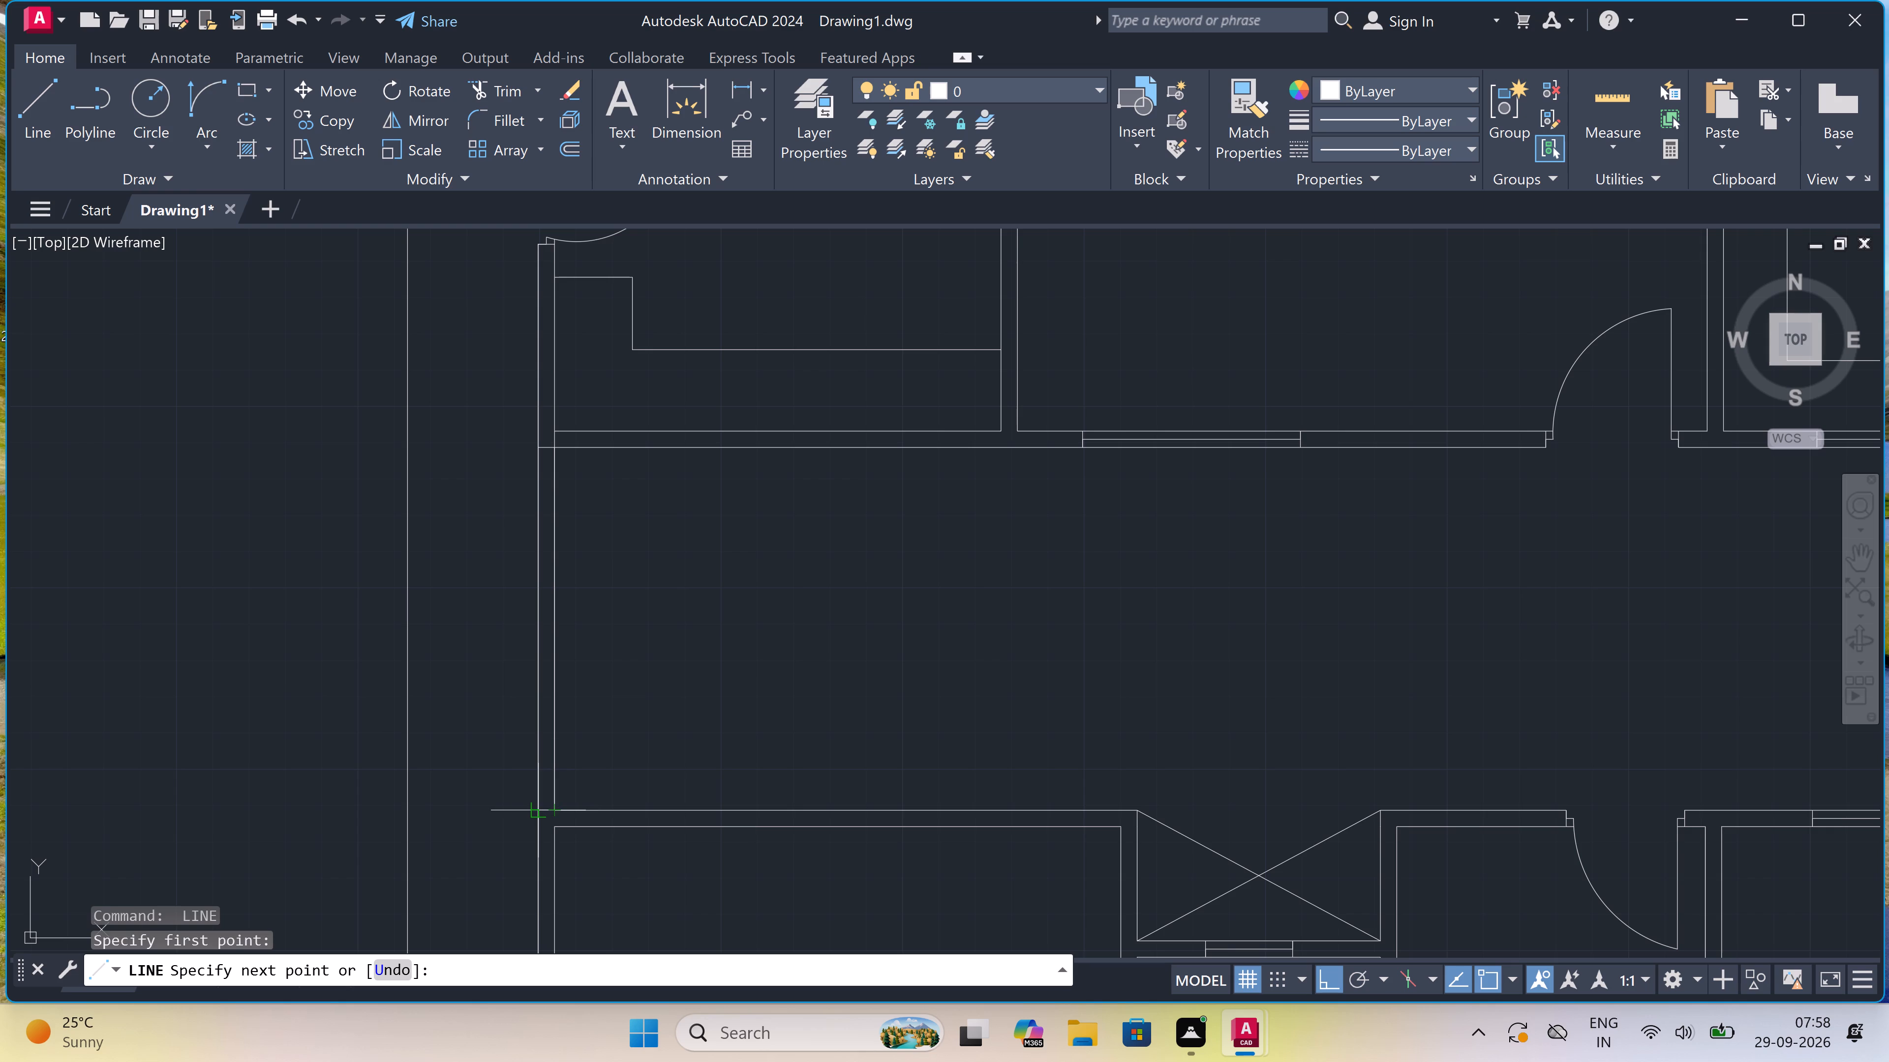
pyautogui.click(542, 810)
pyautogui.press('Escape')
# Trim the inner line of the west outer wall between the two short lines at the corridor's end.
pyautogui.write('tr')
pyautogui.press('space')
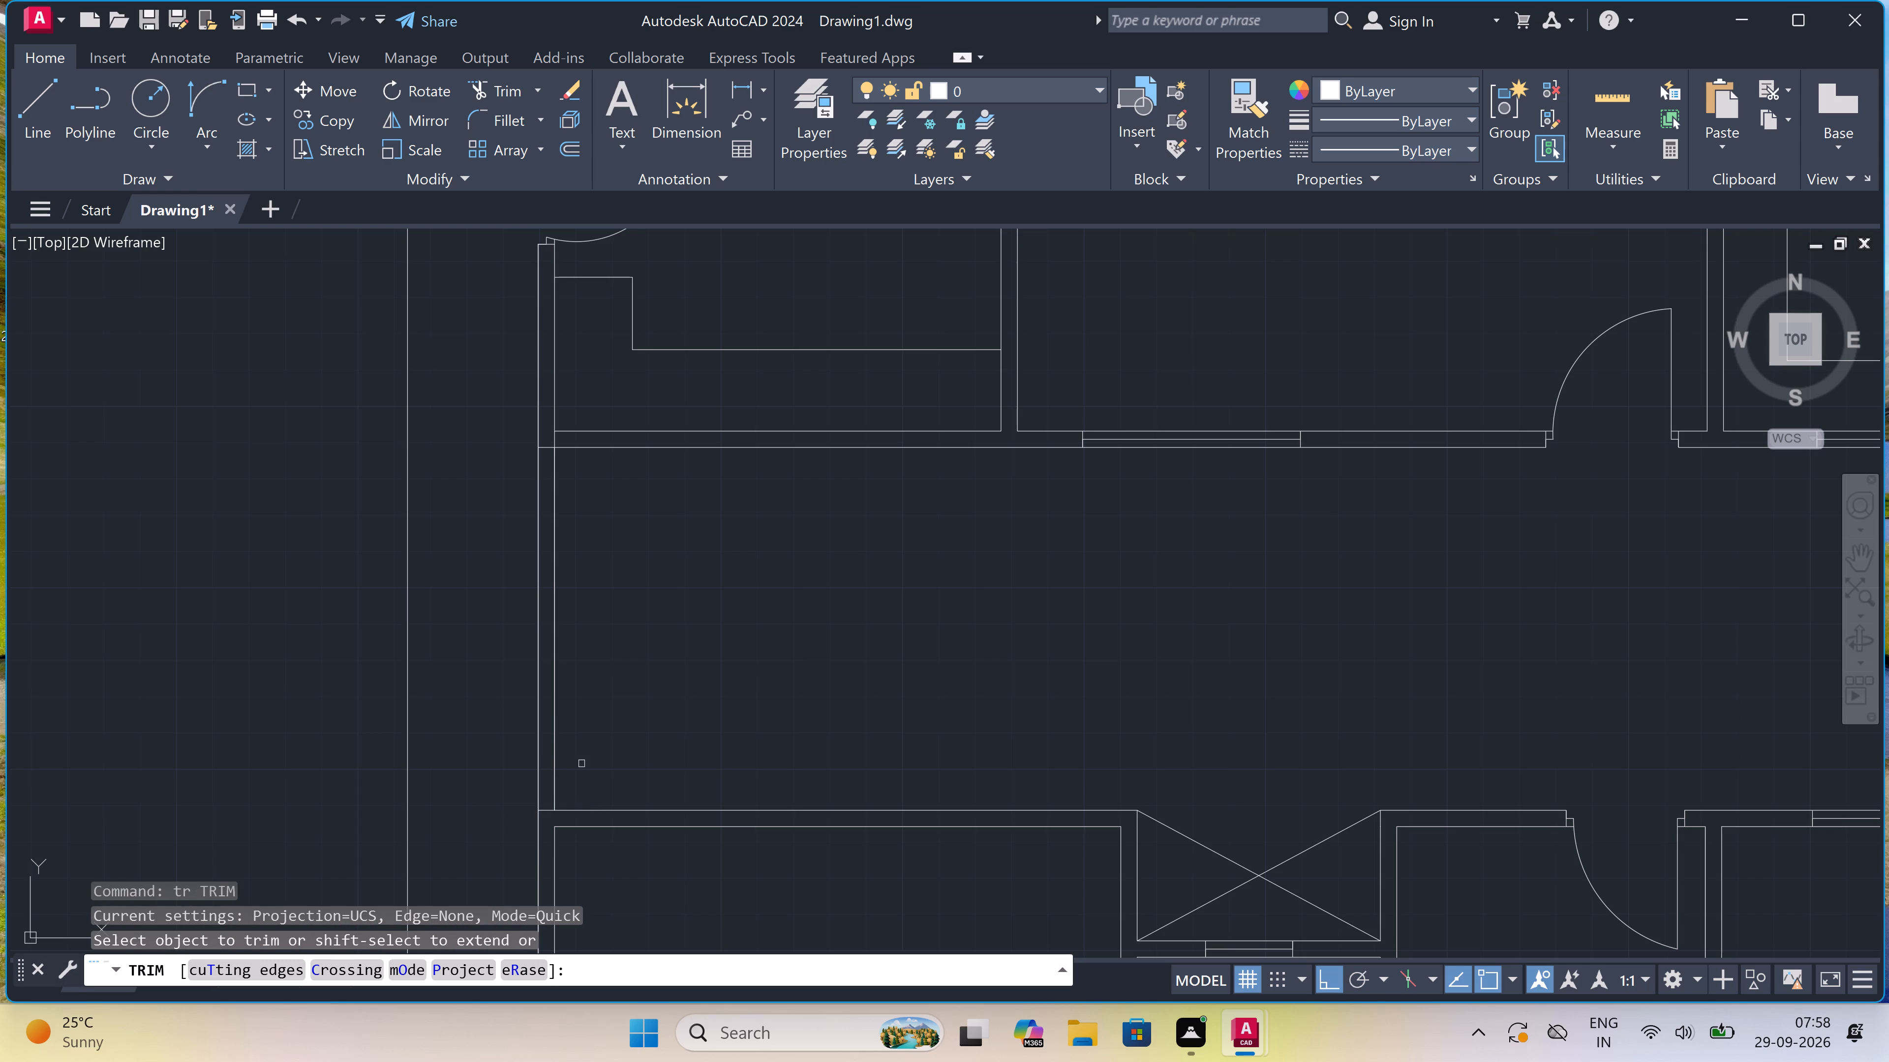
pyautogui.click(558, 743)
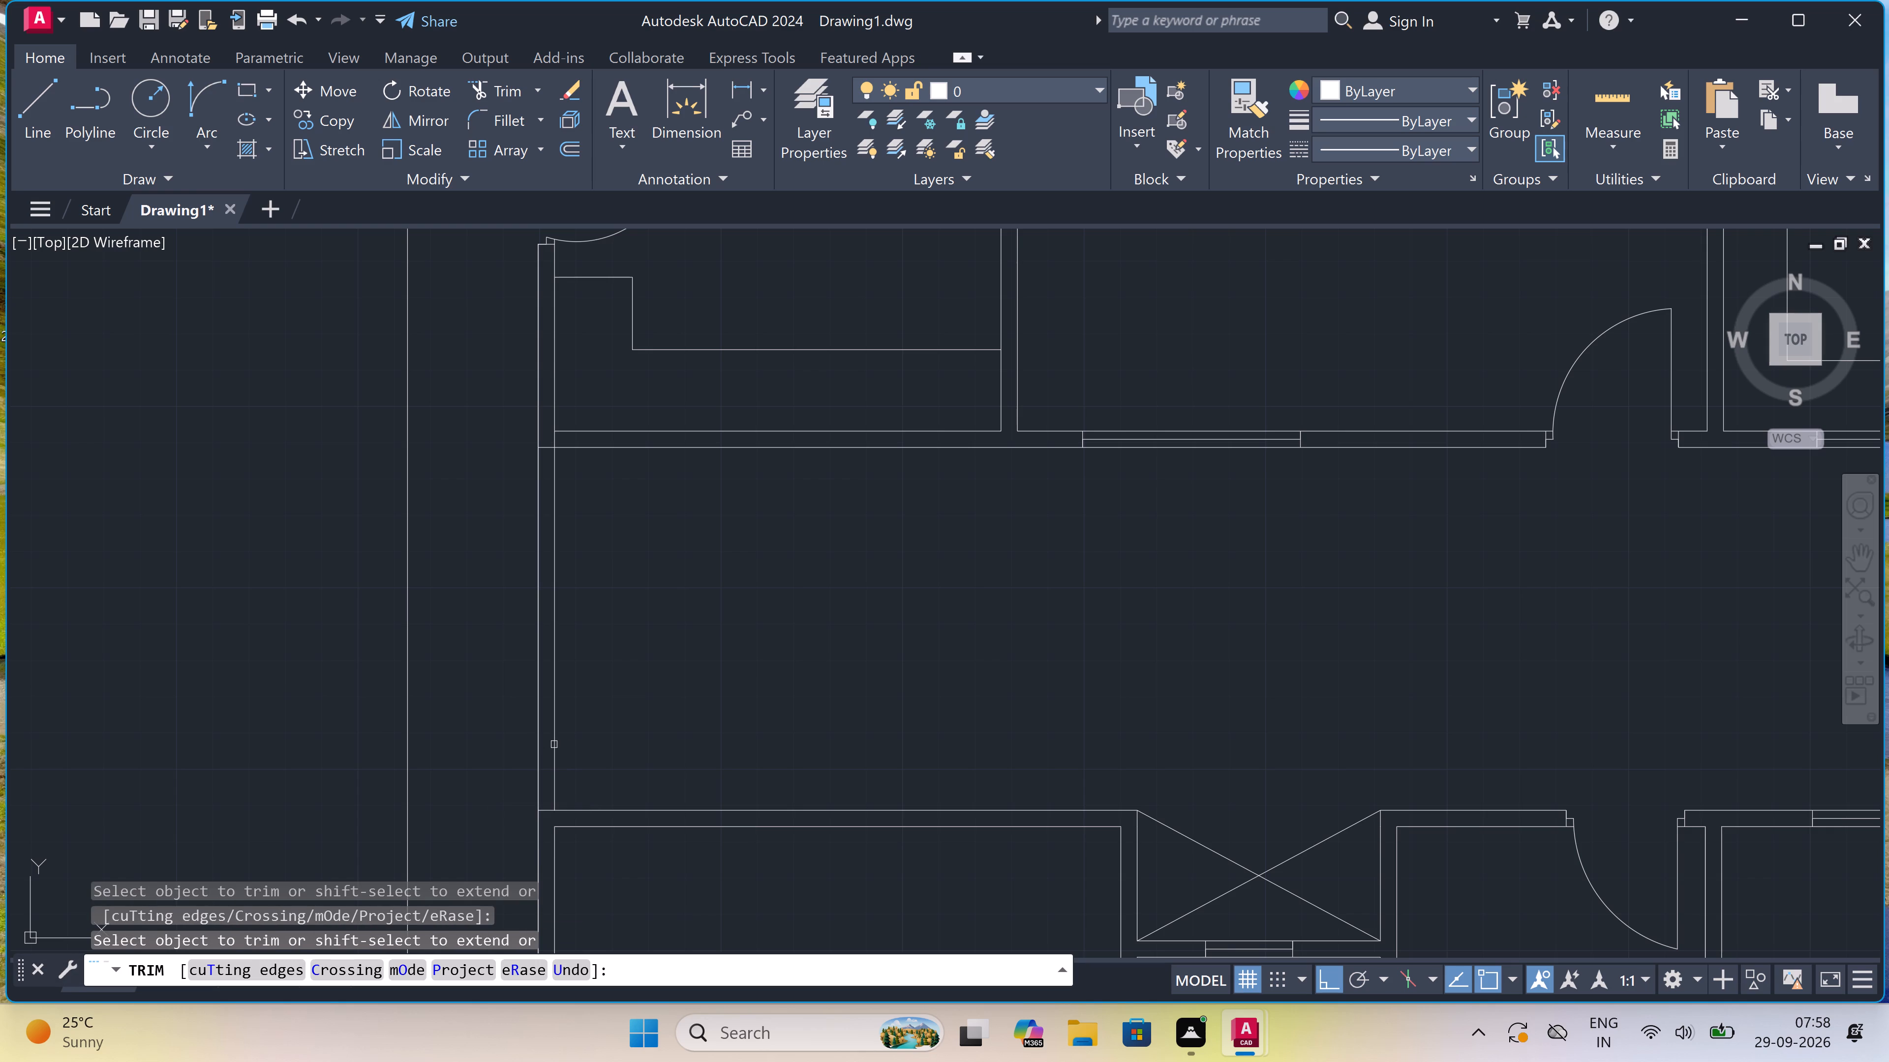
pyautogui.click(552, 744)
pyautogui.press('Escape')
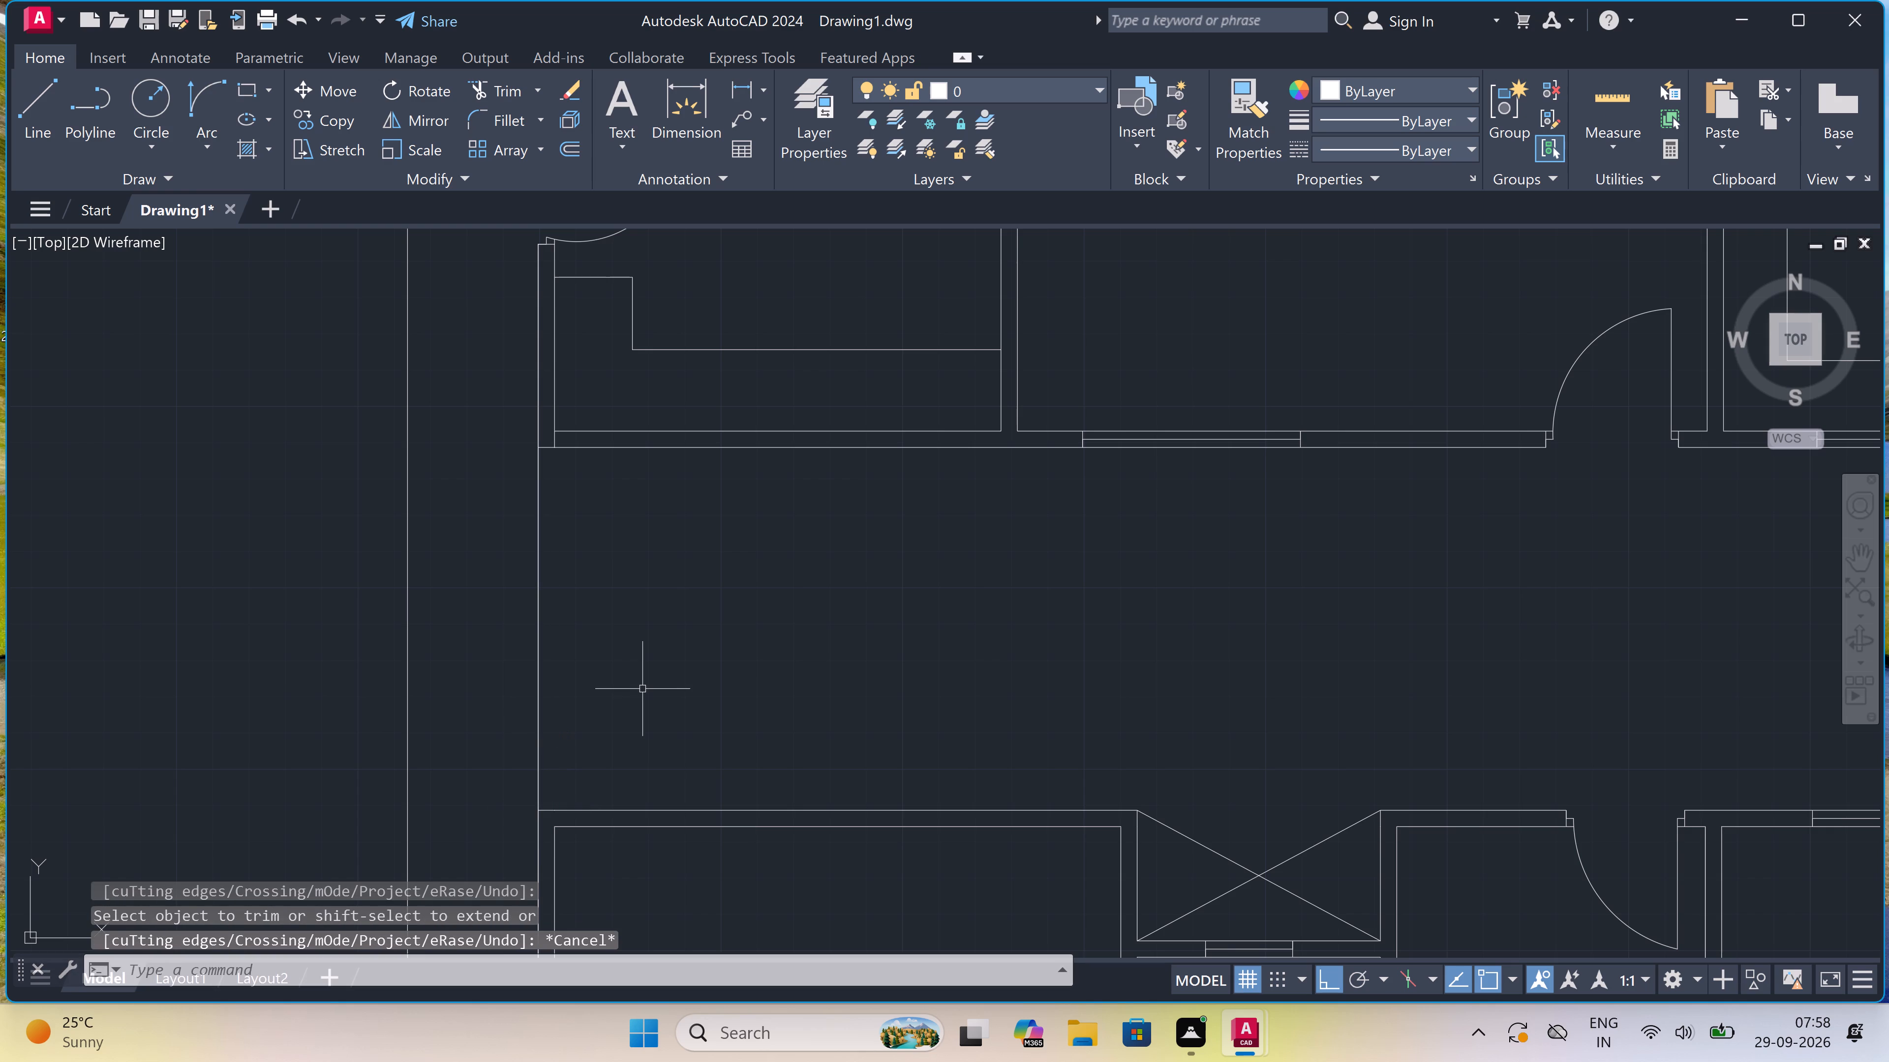
# Draw a vertical line across the corridor near its west end, from the south wall face to the north wall face.
pyautogui.write('l')
pyautogui.press('space')
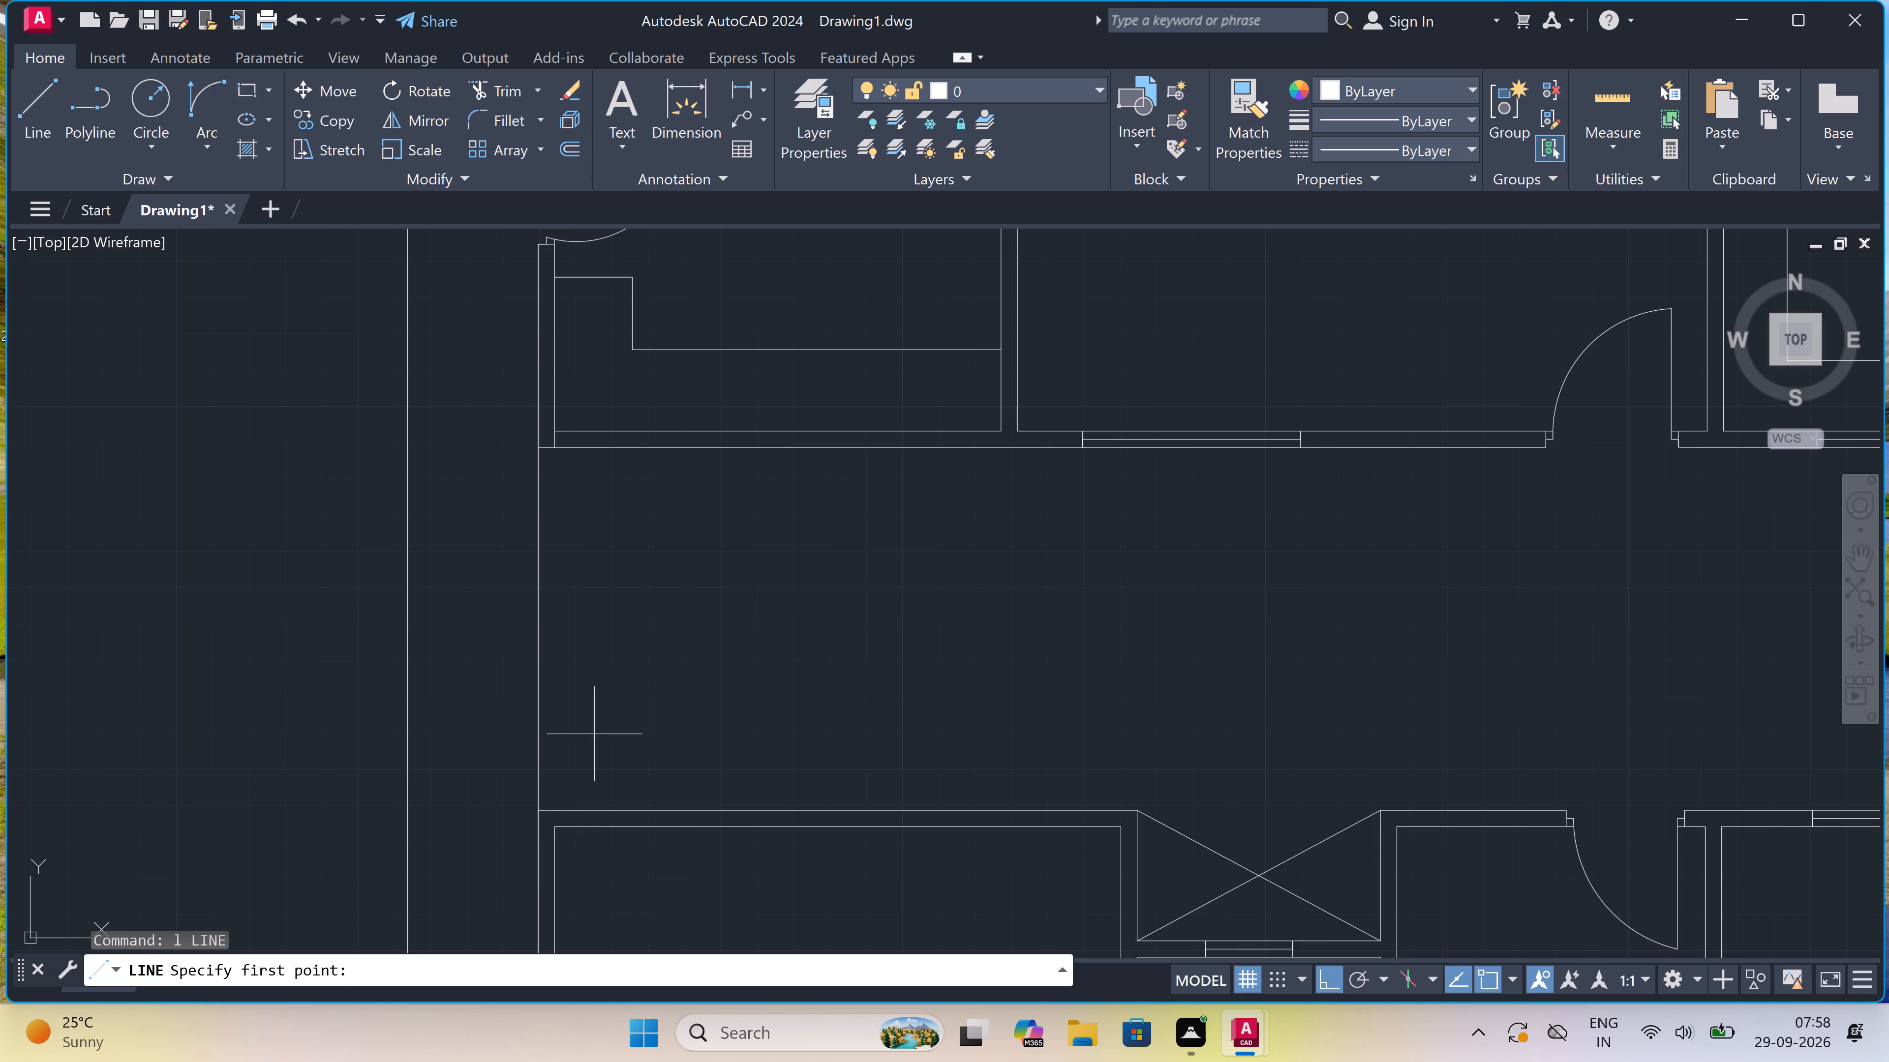
pyautogui.click(702, 816)
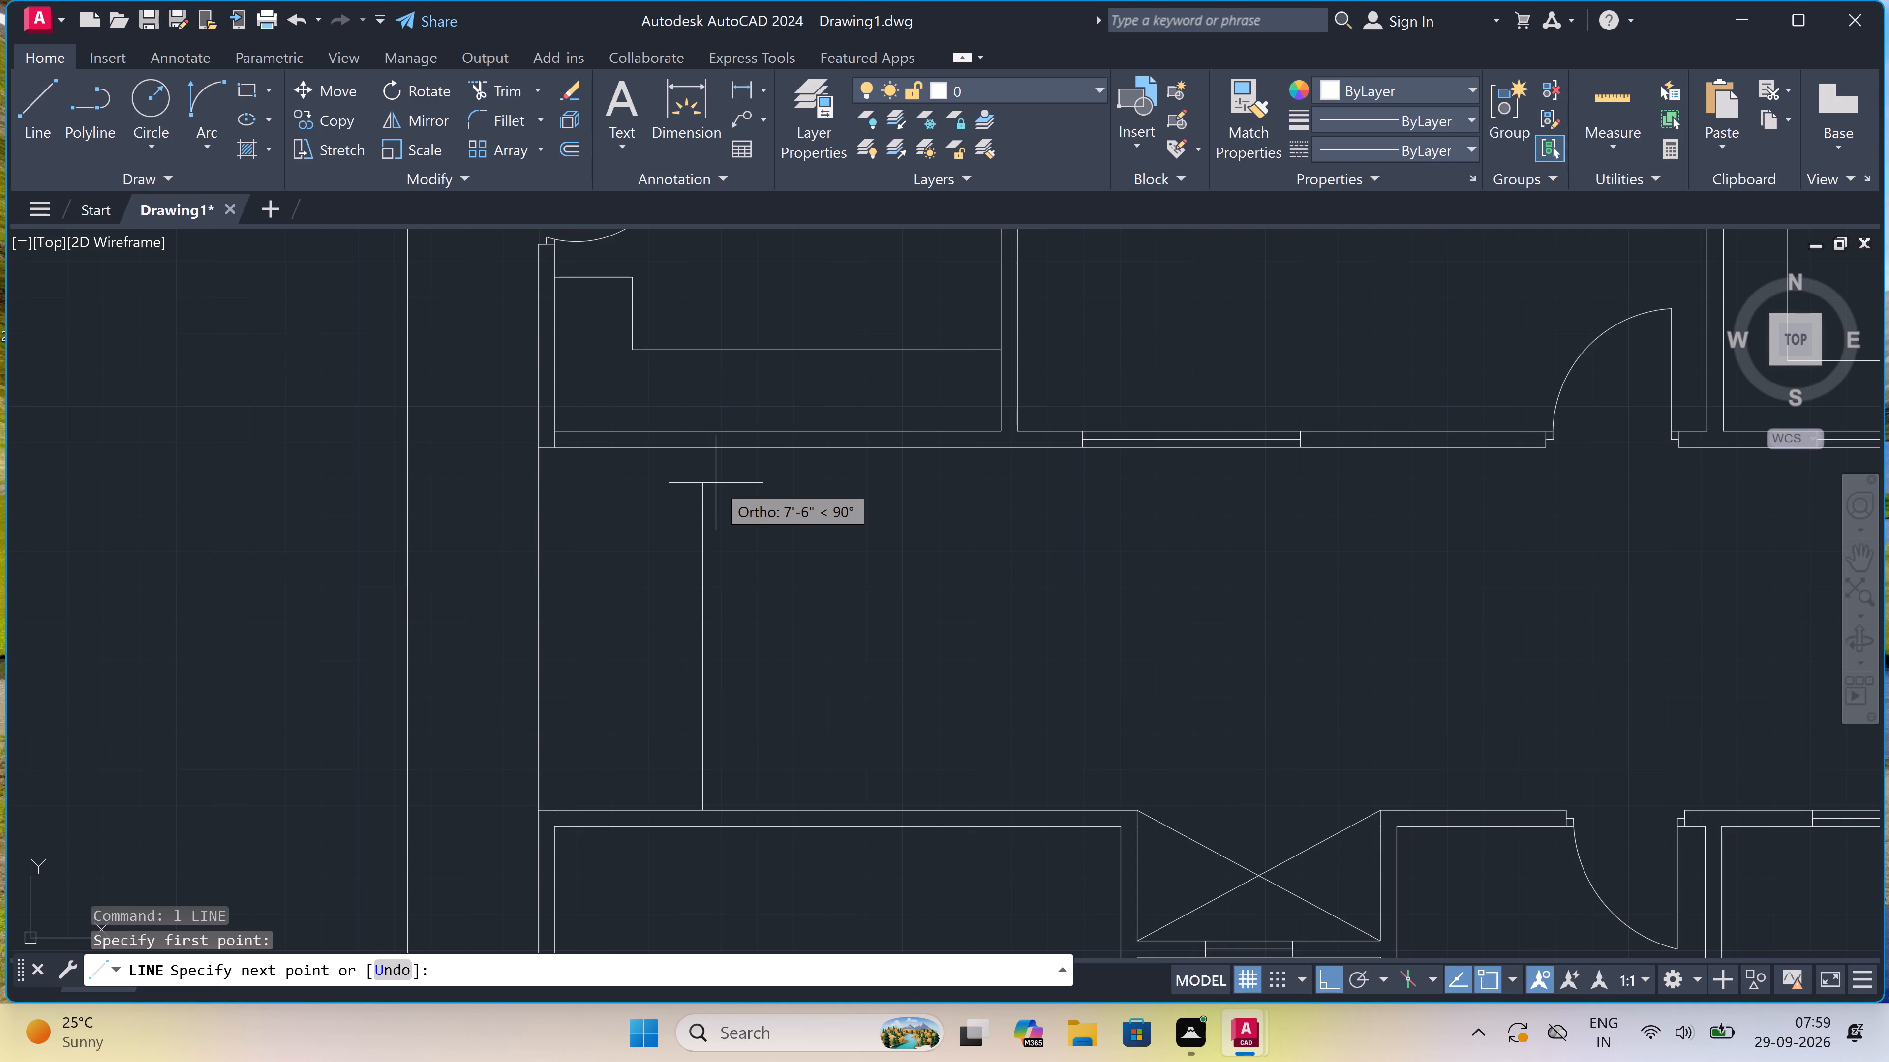
pyautogui.scroll(-1, 716, 483)
pyautogui.scroll(1, 716, 483)
pyautogui.scroll(-1, 716, 483)
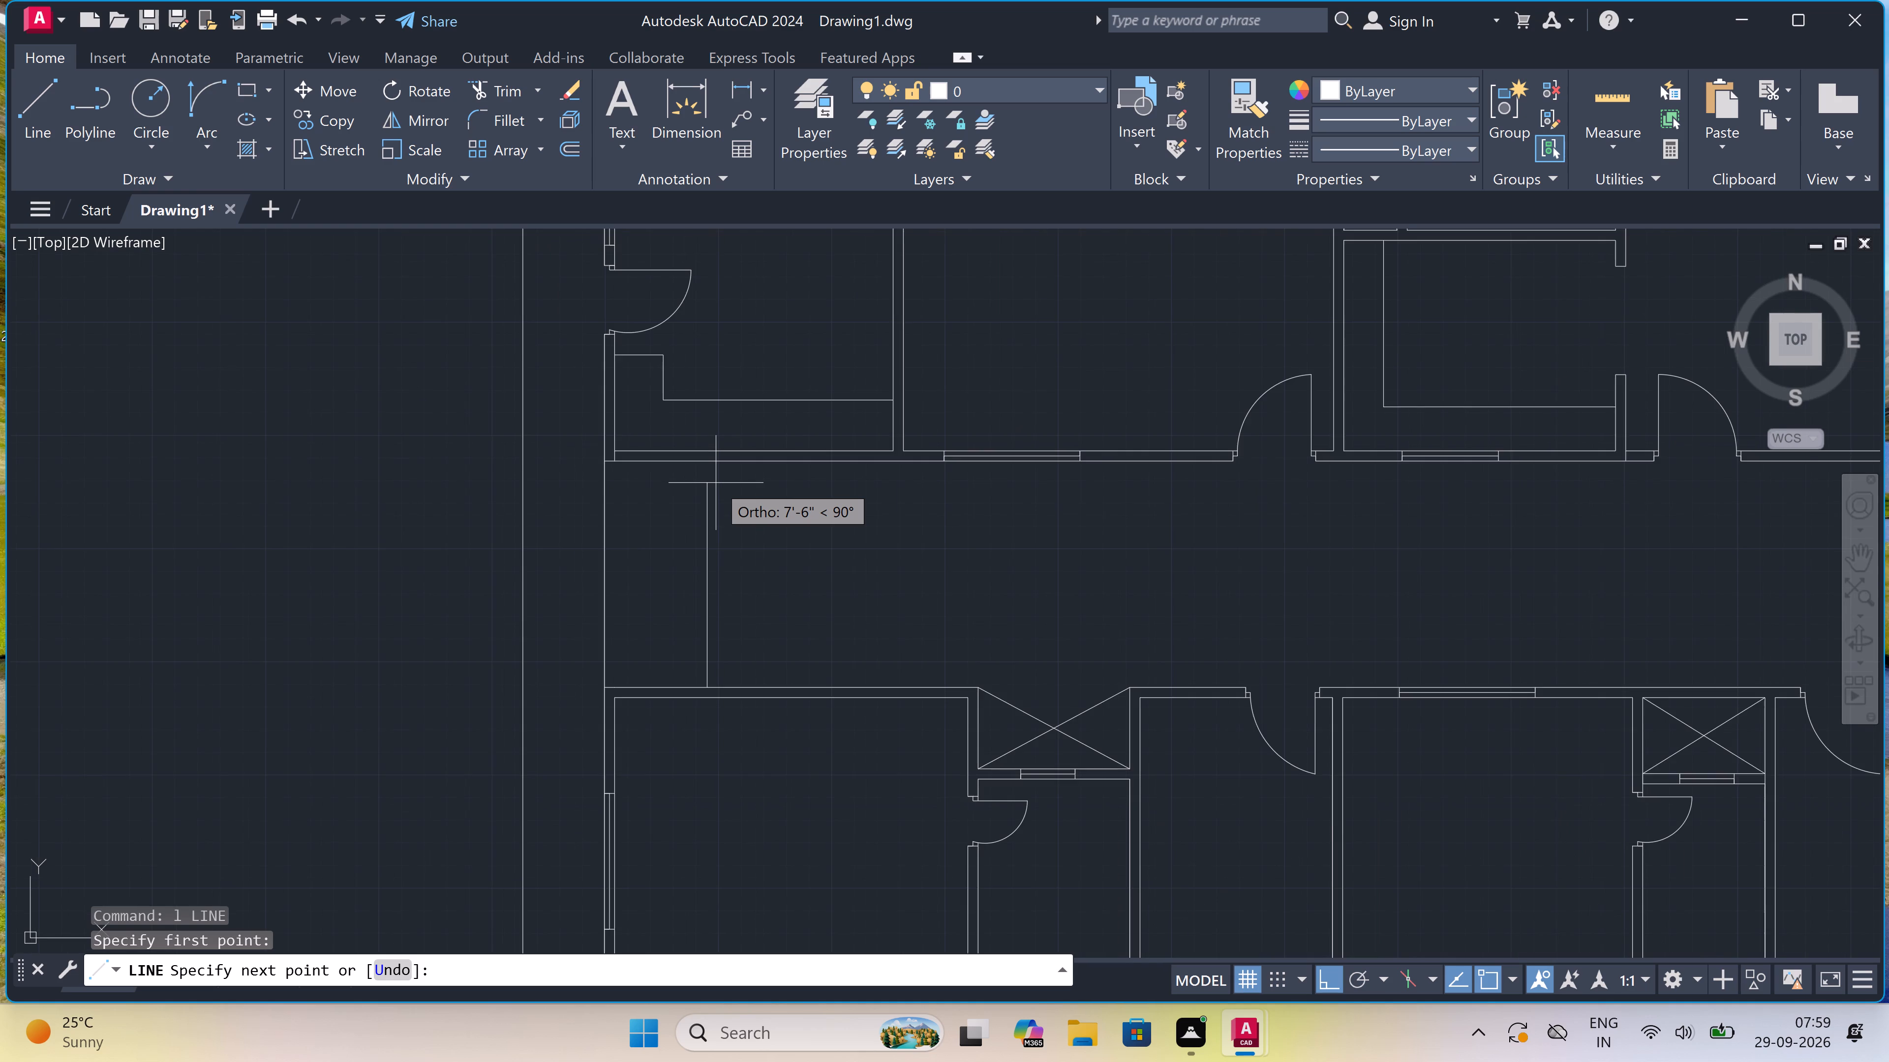
pyautogui.scroll(1, 716, 483)
pyautogui.scroll(-1, 716, 483)
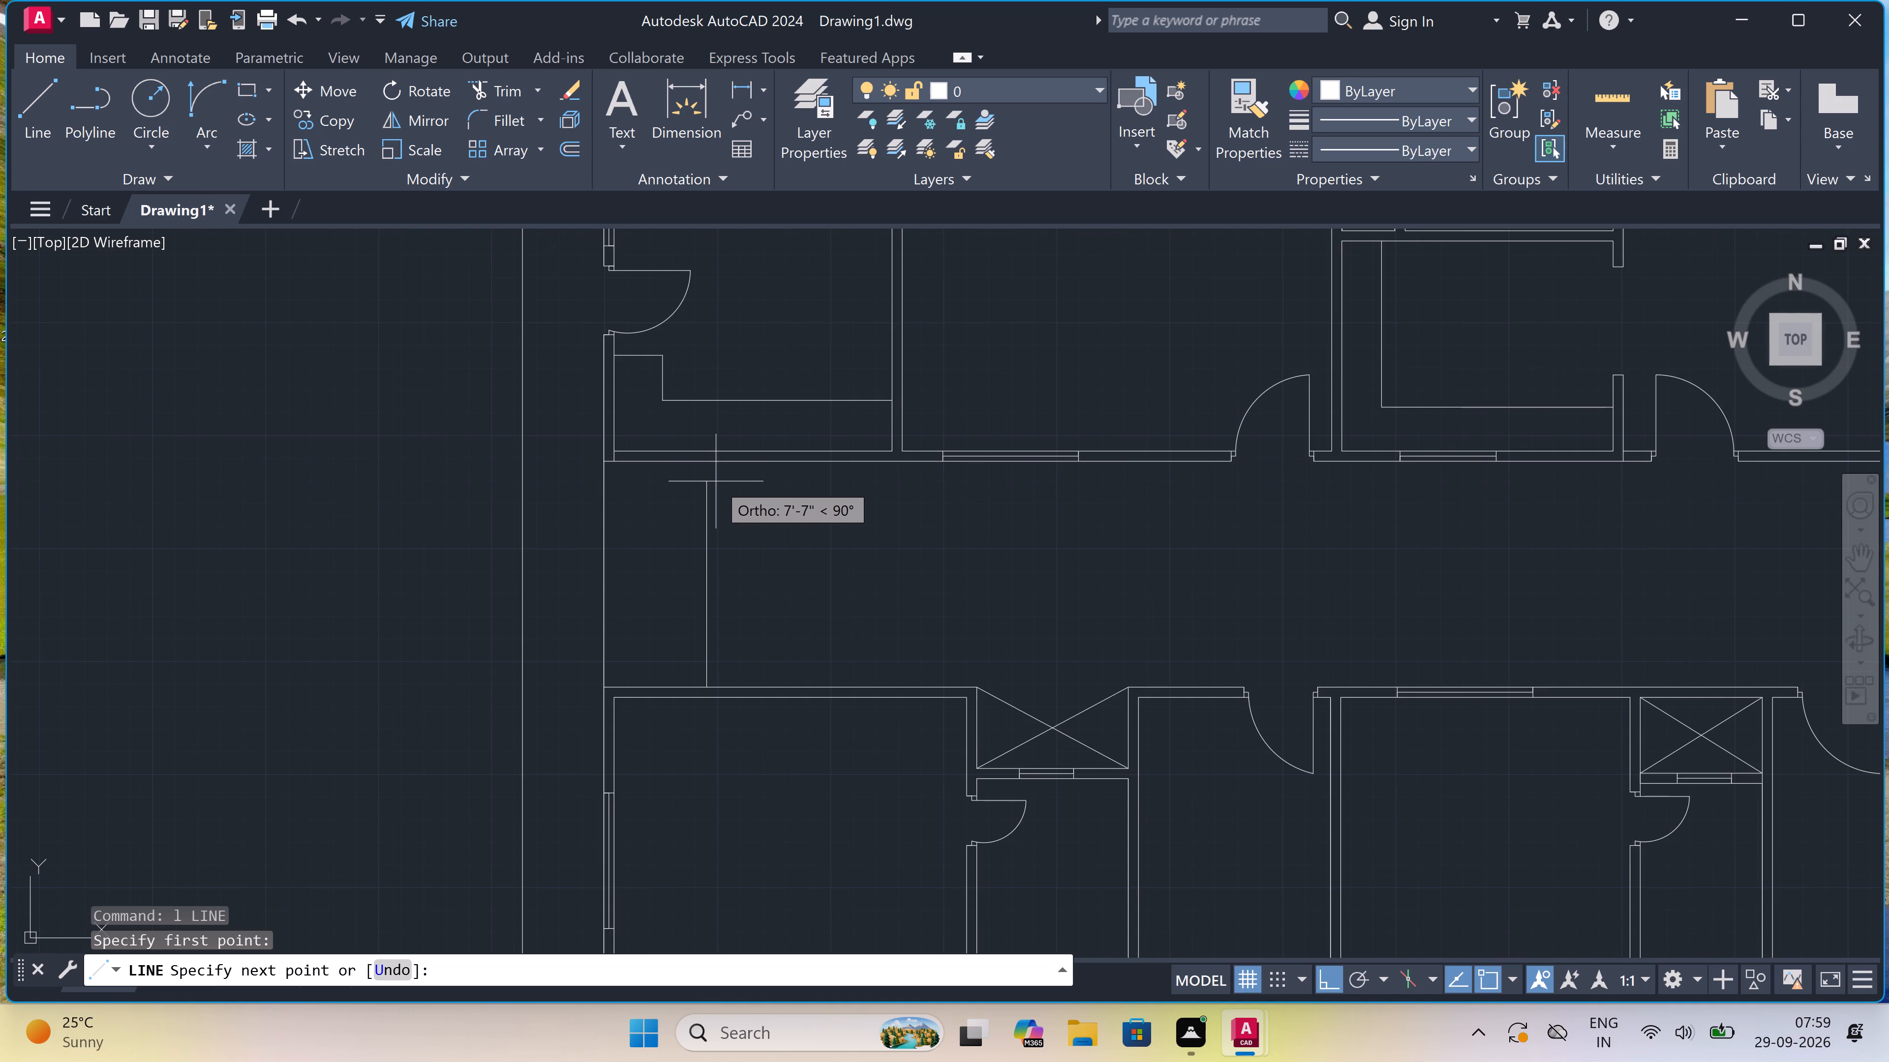
pyautogui.scroll(1, 715, 481)
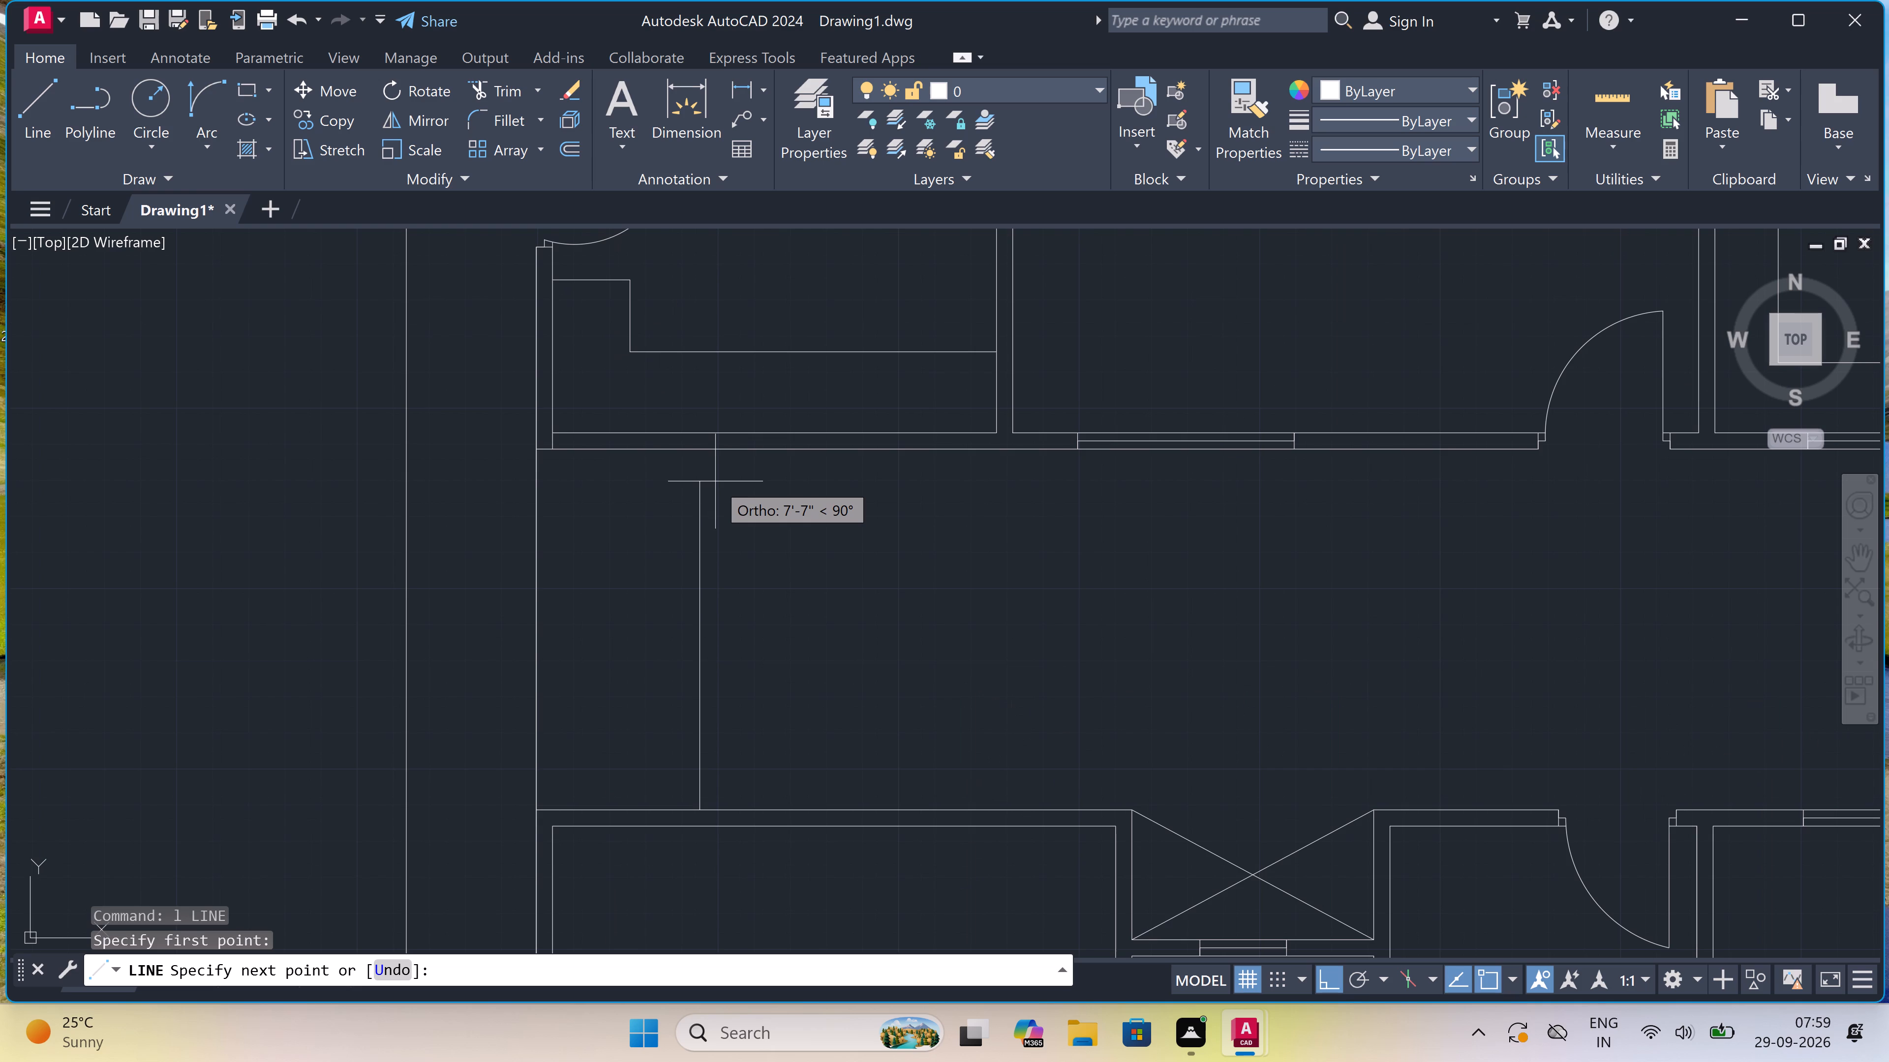
pyautogui.scroll(-1, 715, 481)
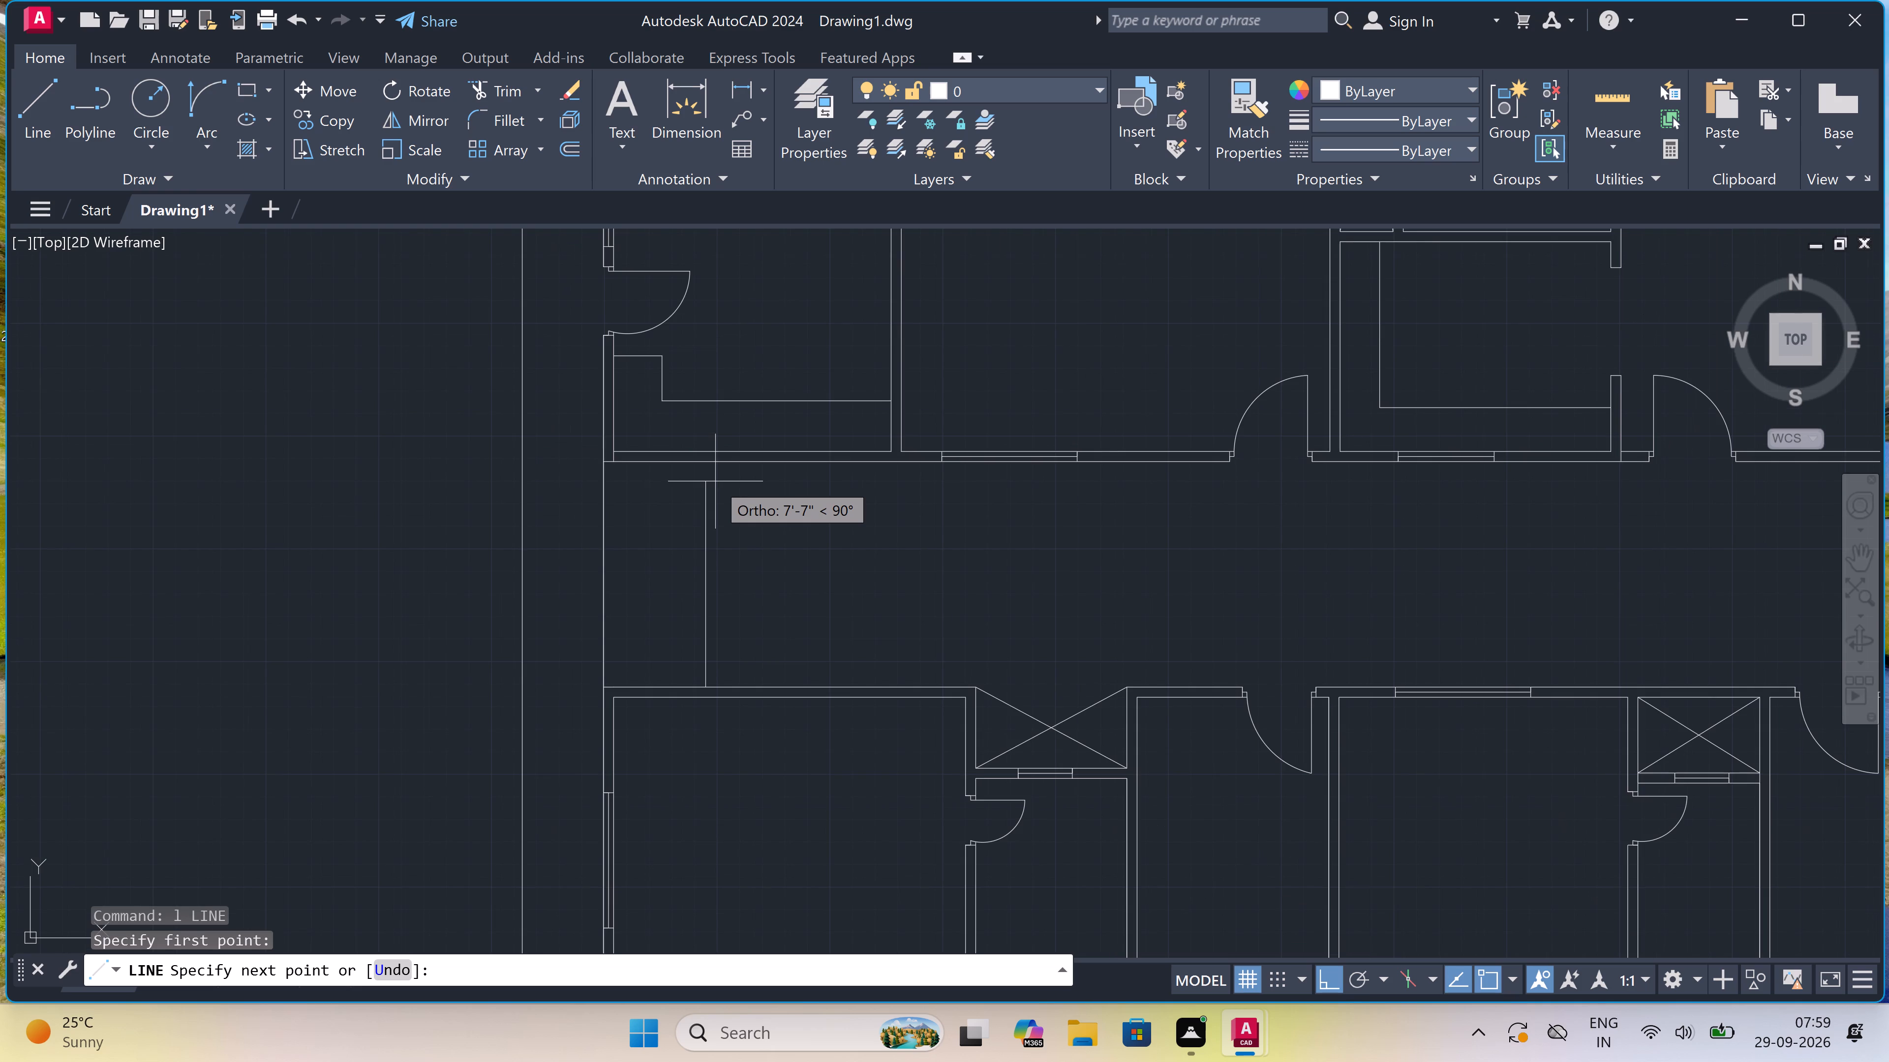
pyautogui.click(711, 460)
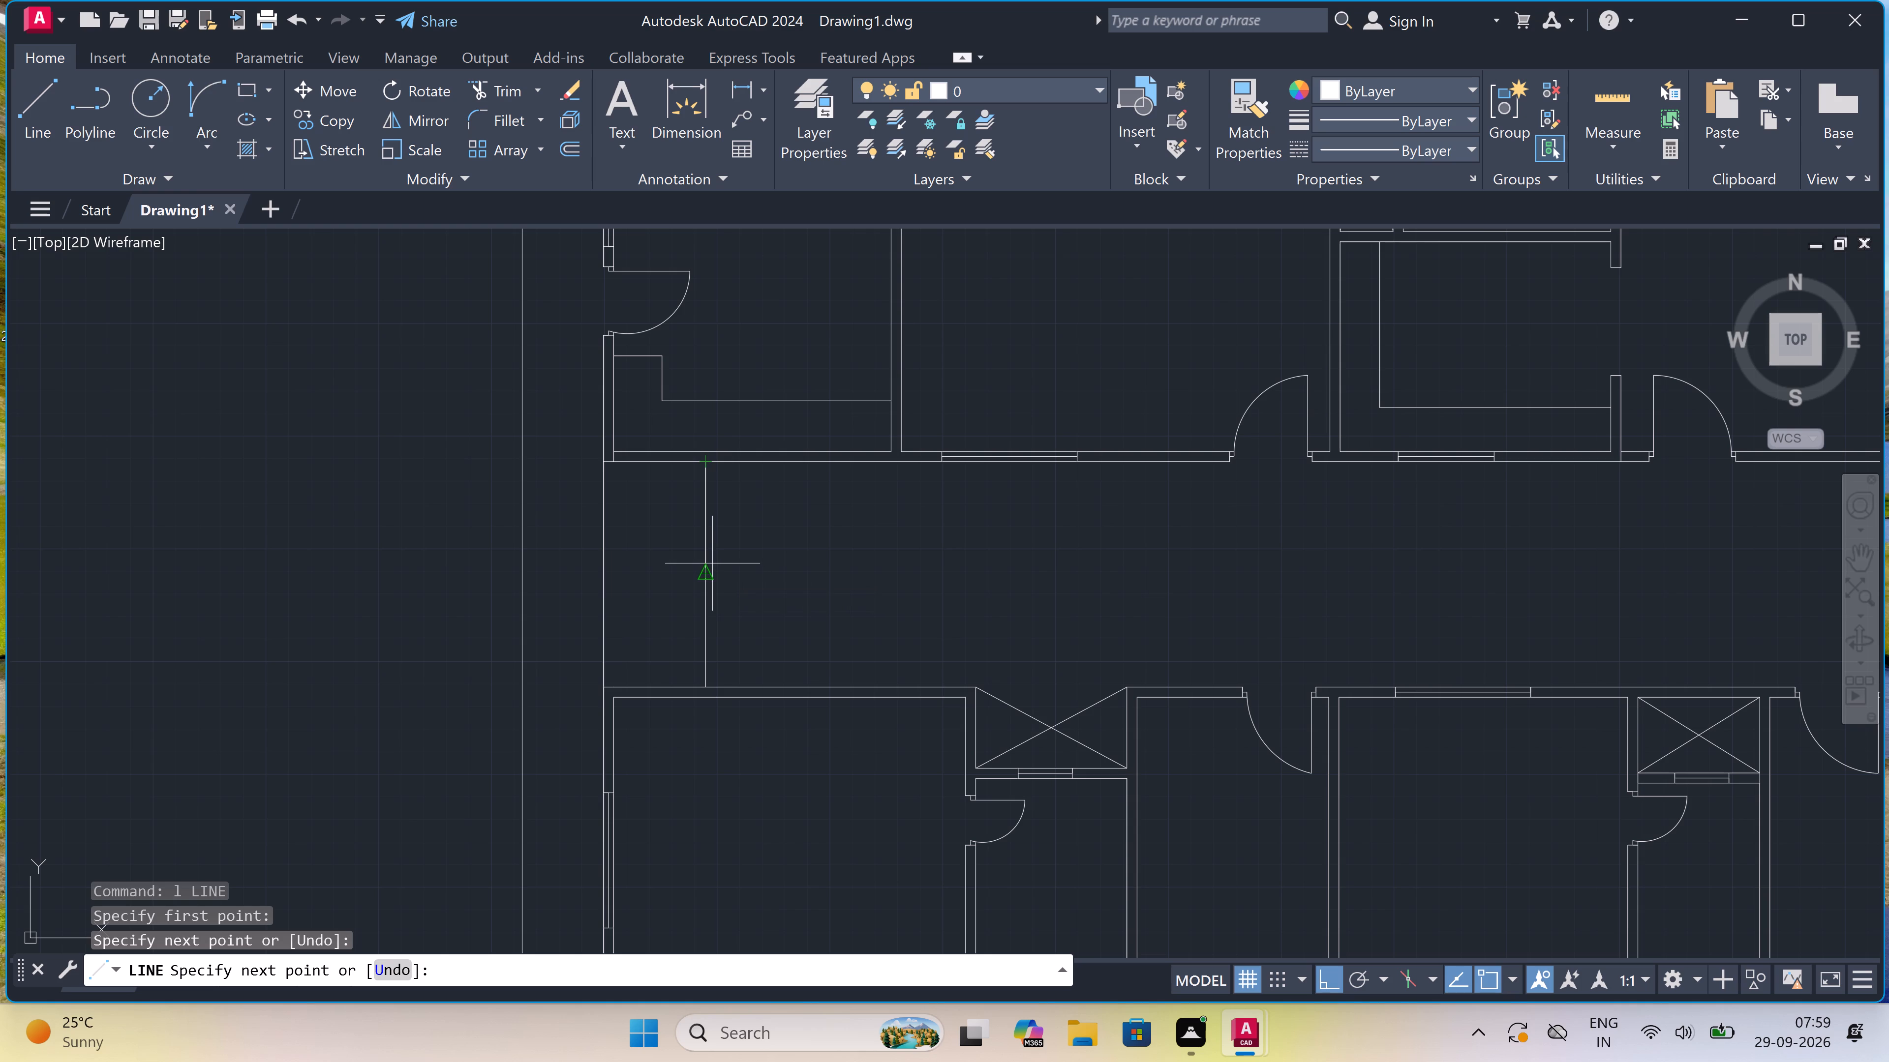
# Continue the line from the corridor's north wall face back down to the midpoint of the vertical line near the west end.
pyautogui.click(708, 568)
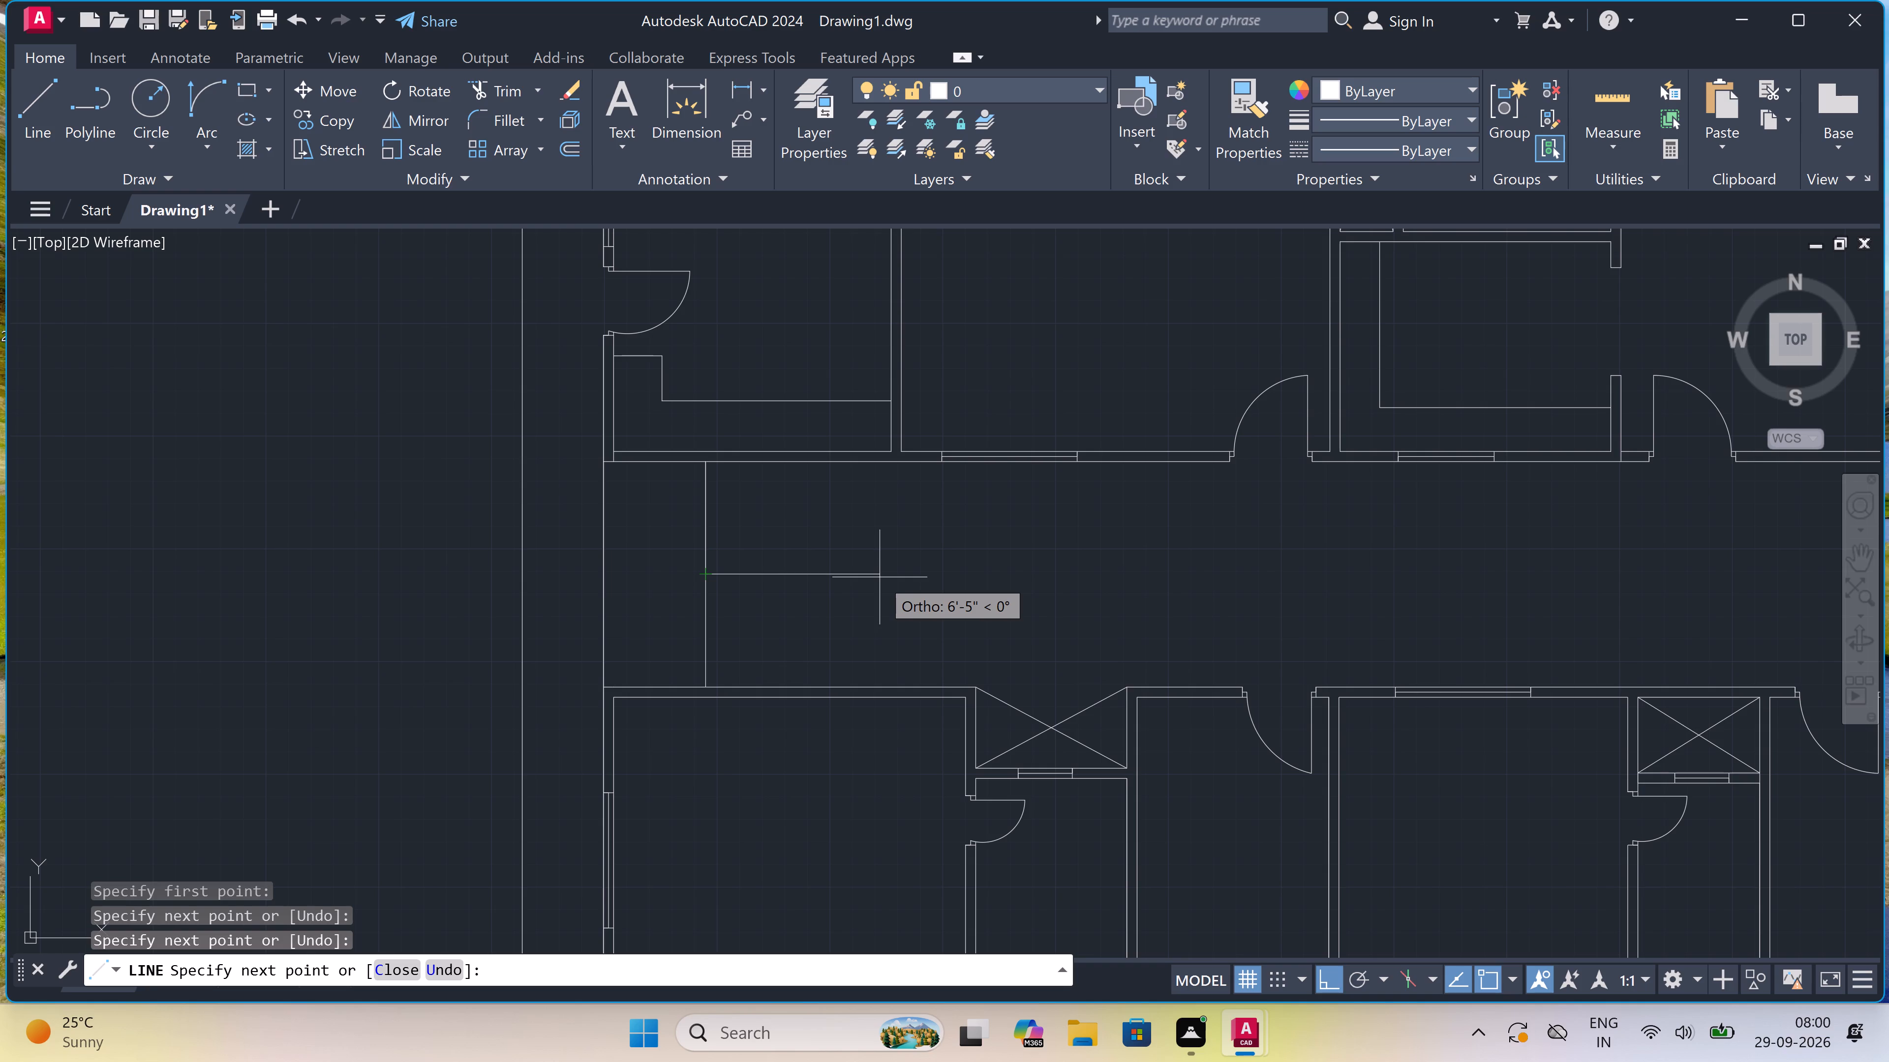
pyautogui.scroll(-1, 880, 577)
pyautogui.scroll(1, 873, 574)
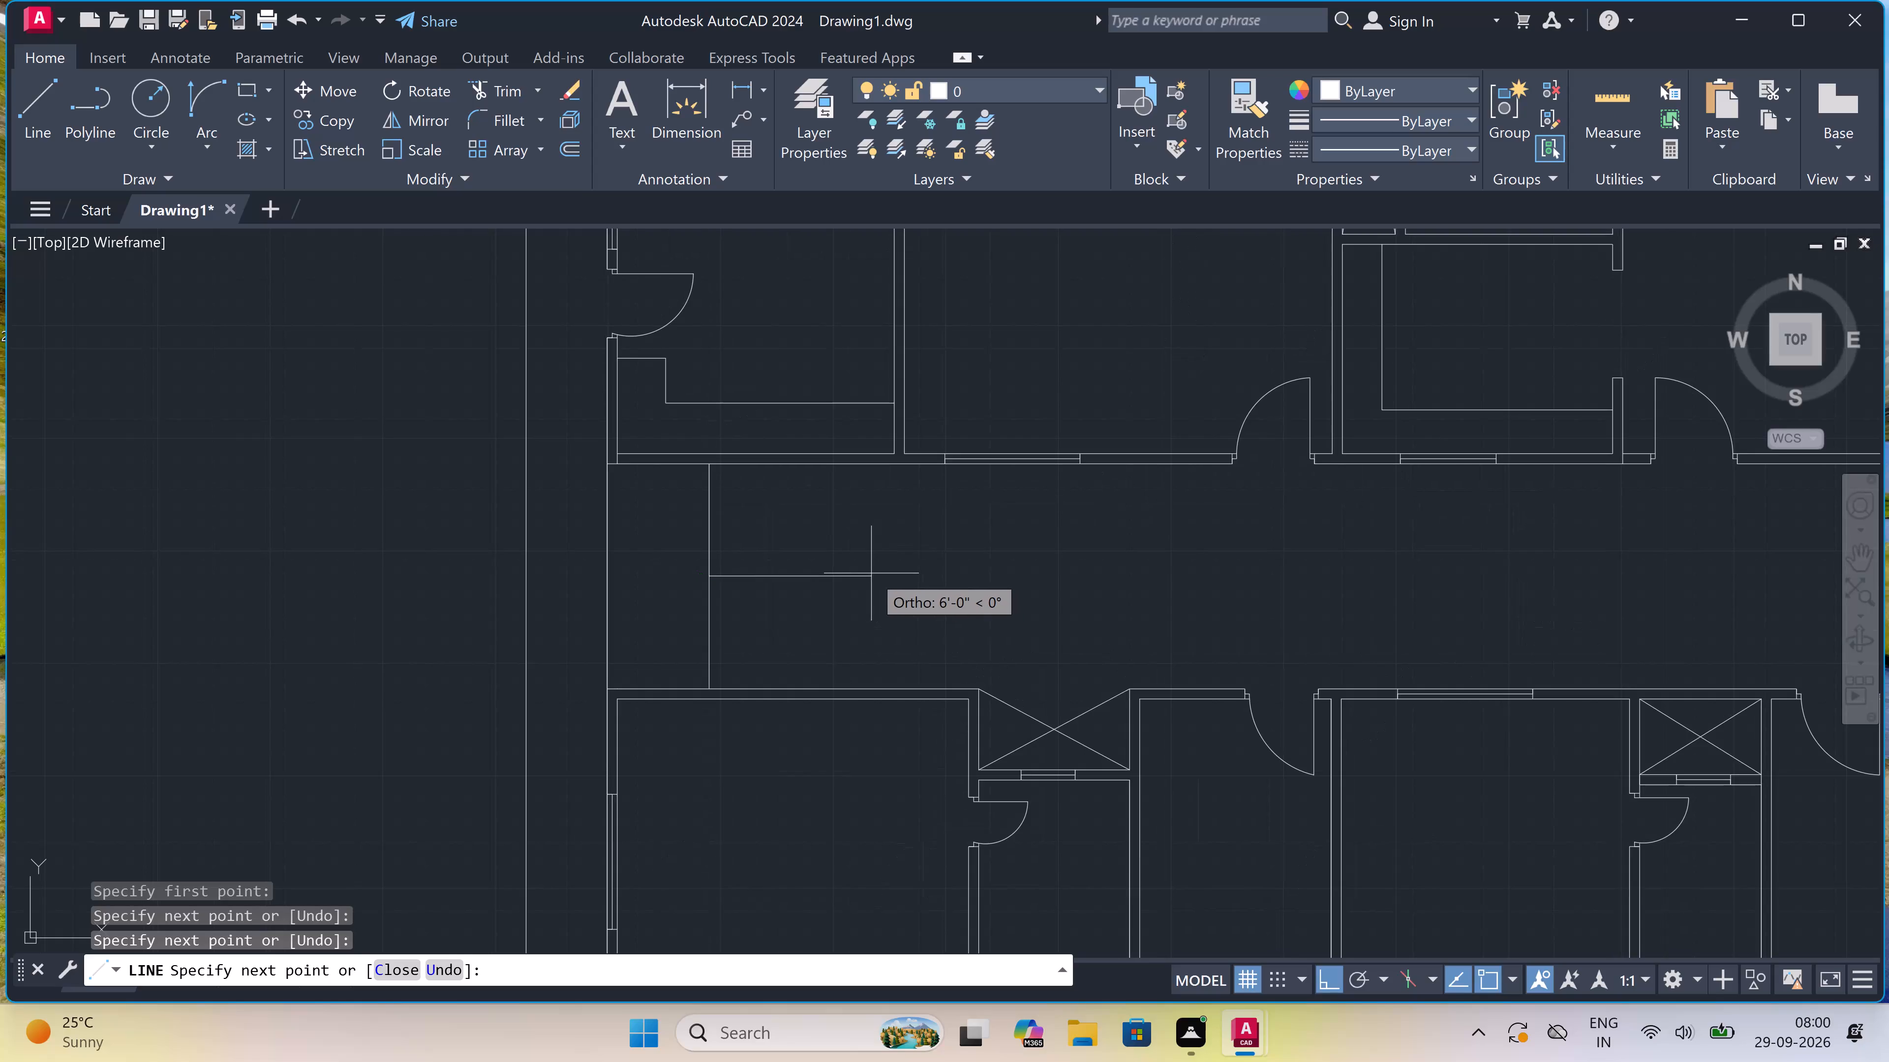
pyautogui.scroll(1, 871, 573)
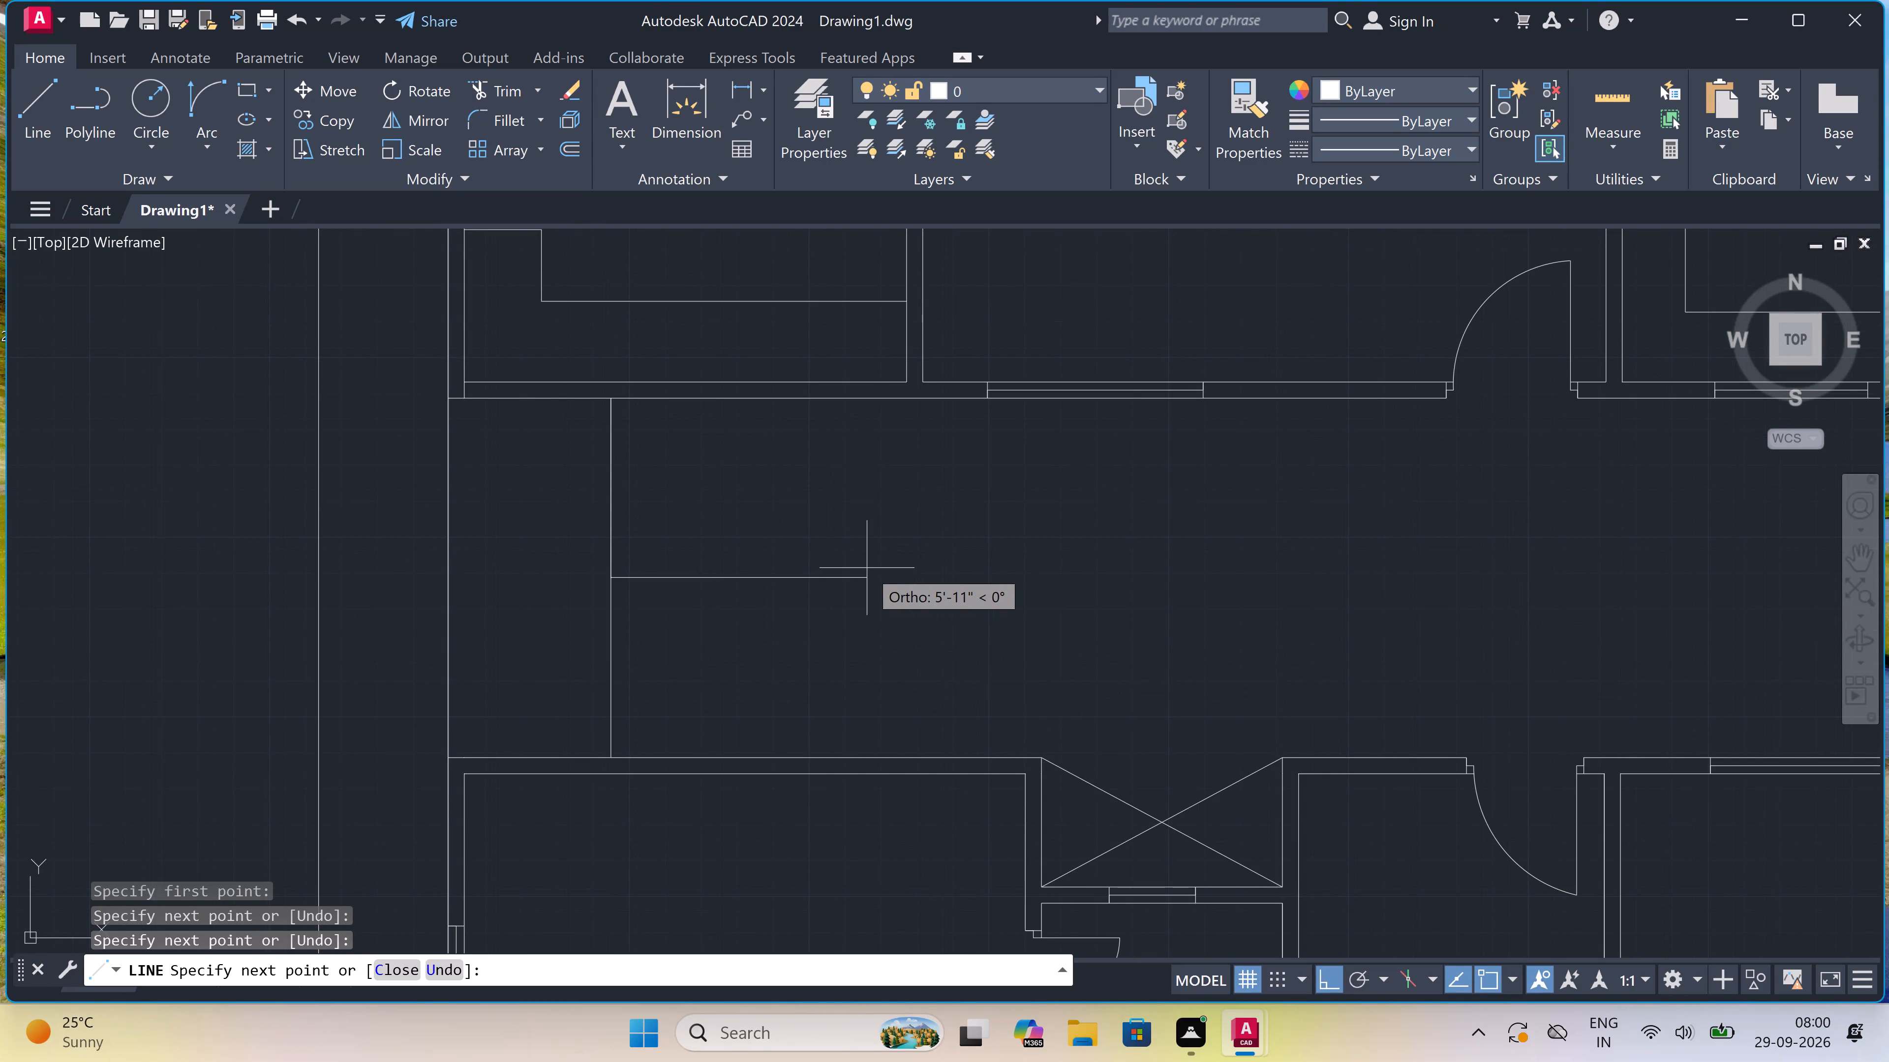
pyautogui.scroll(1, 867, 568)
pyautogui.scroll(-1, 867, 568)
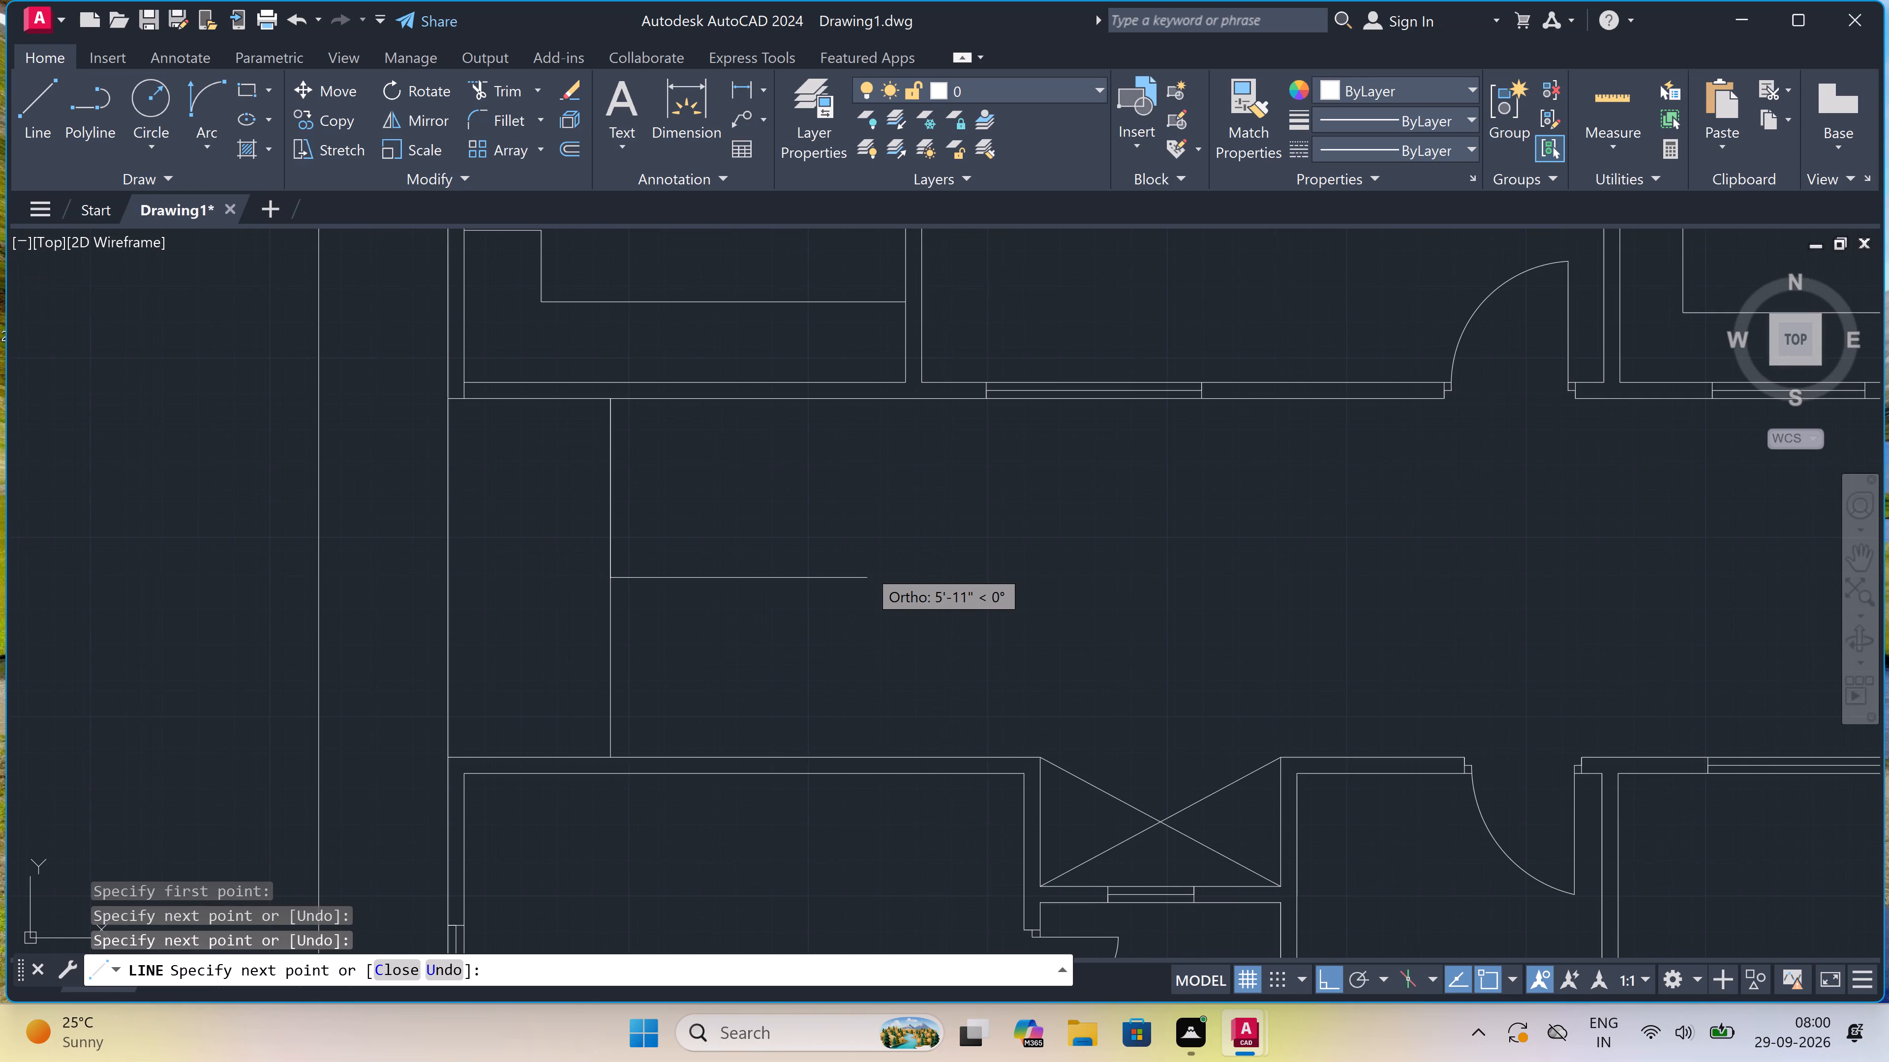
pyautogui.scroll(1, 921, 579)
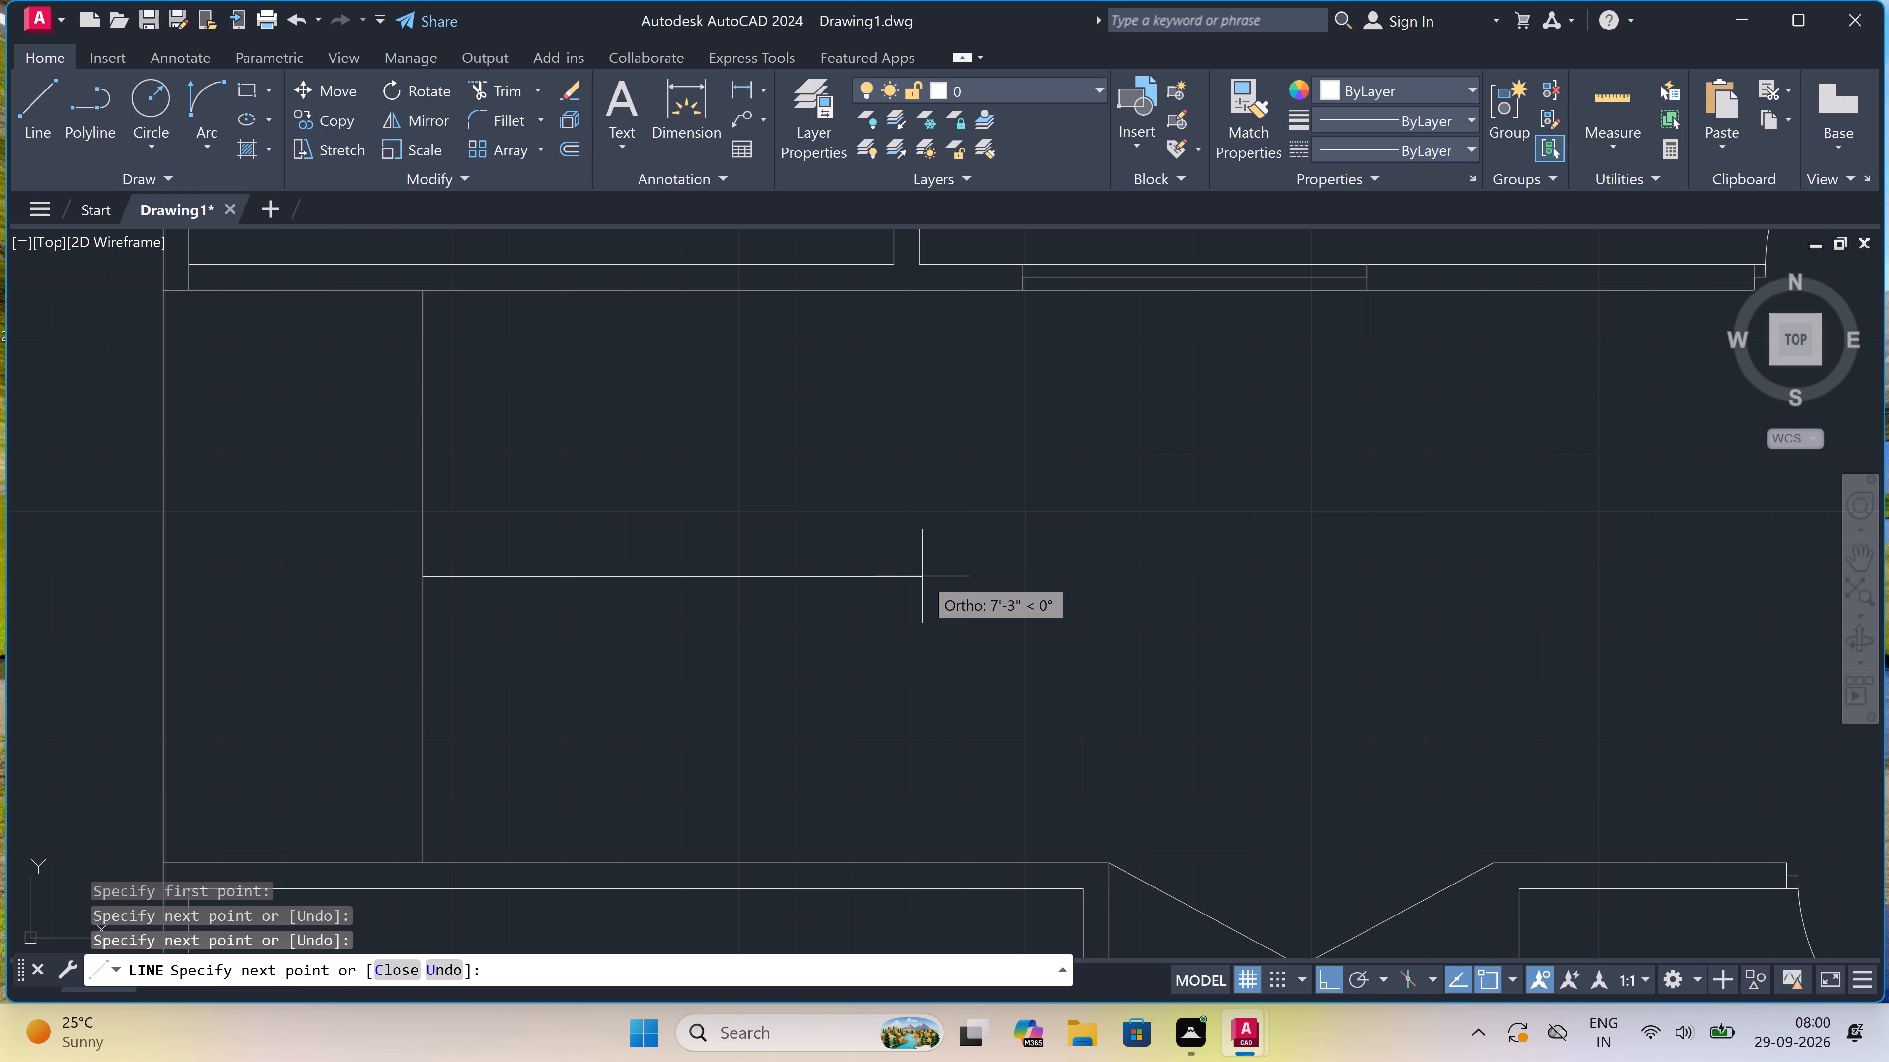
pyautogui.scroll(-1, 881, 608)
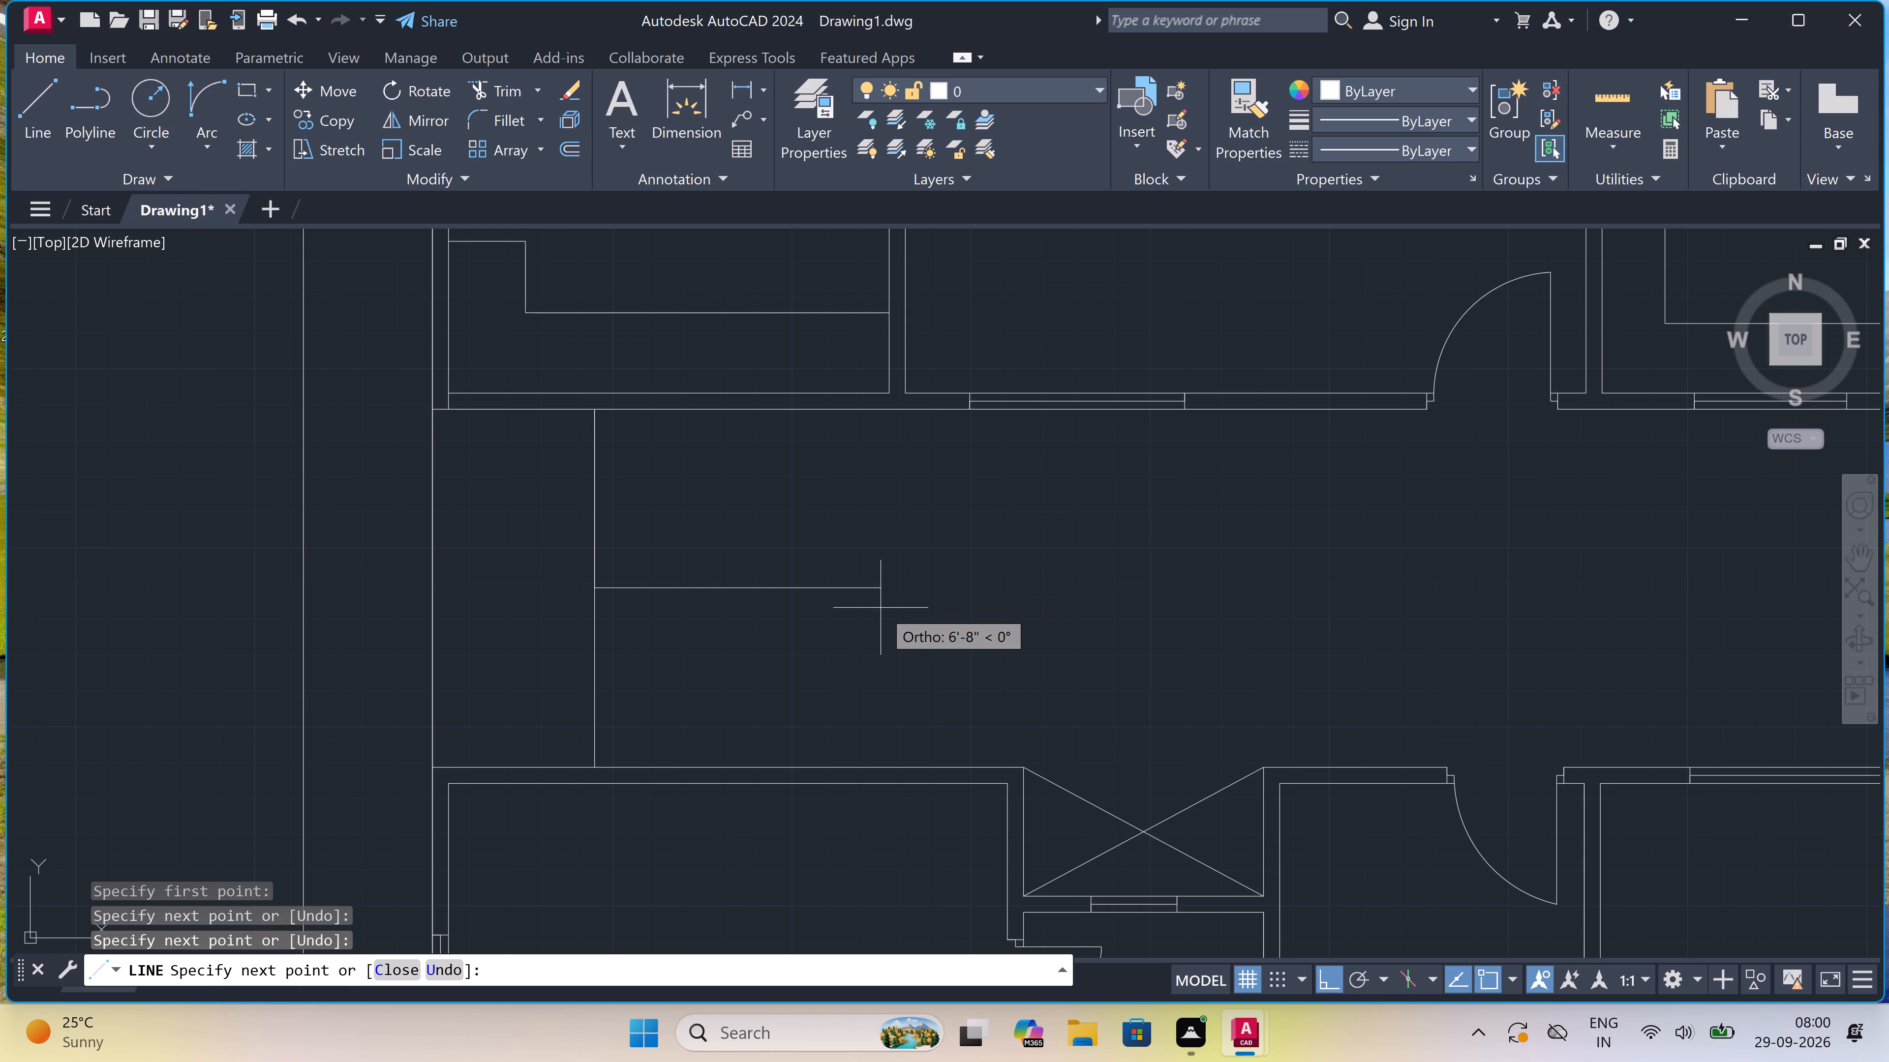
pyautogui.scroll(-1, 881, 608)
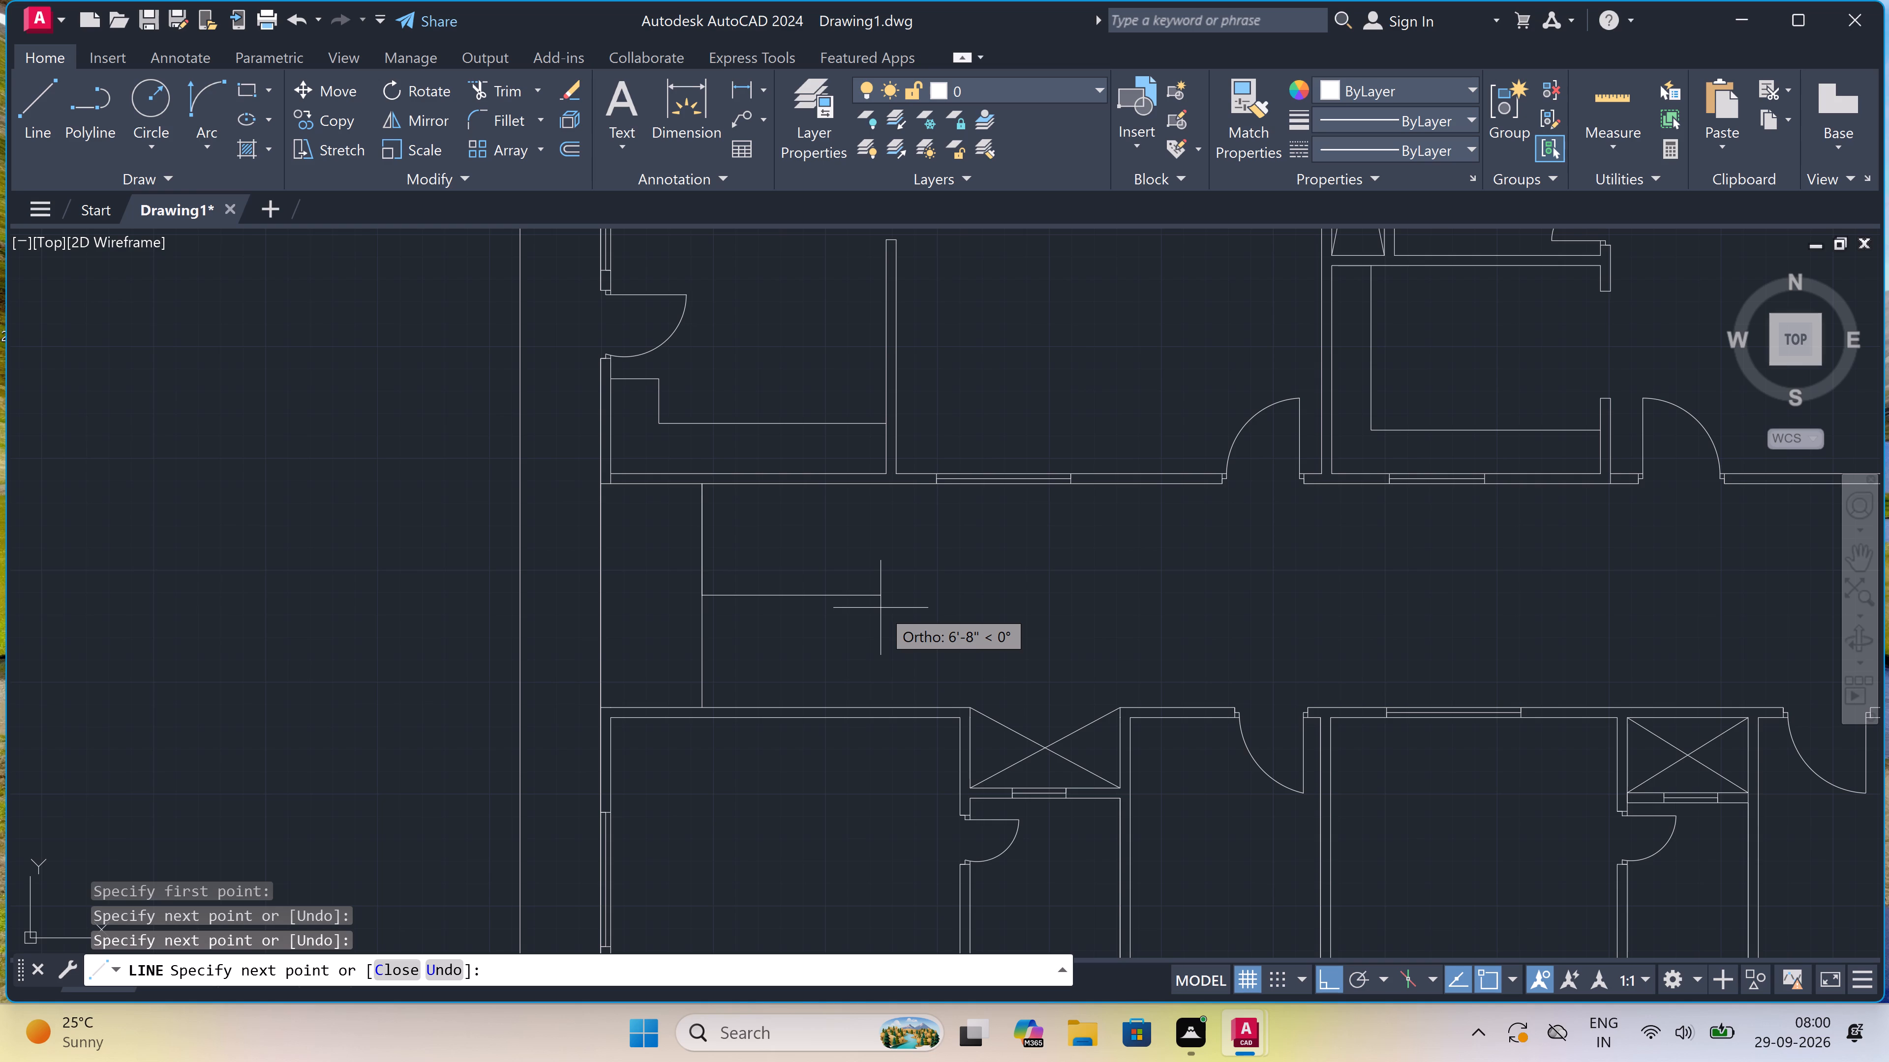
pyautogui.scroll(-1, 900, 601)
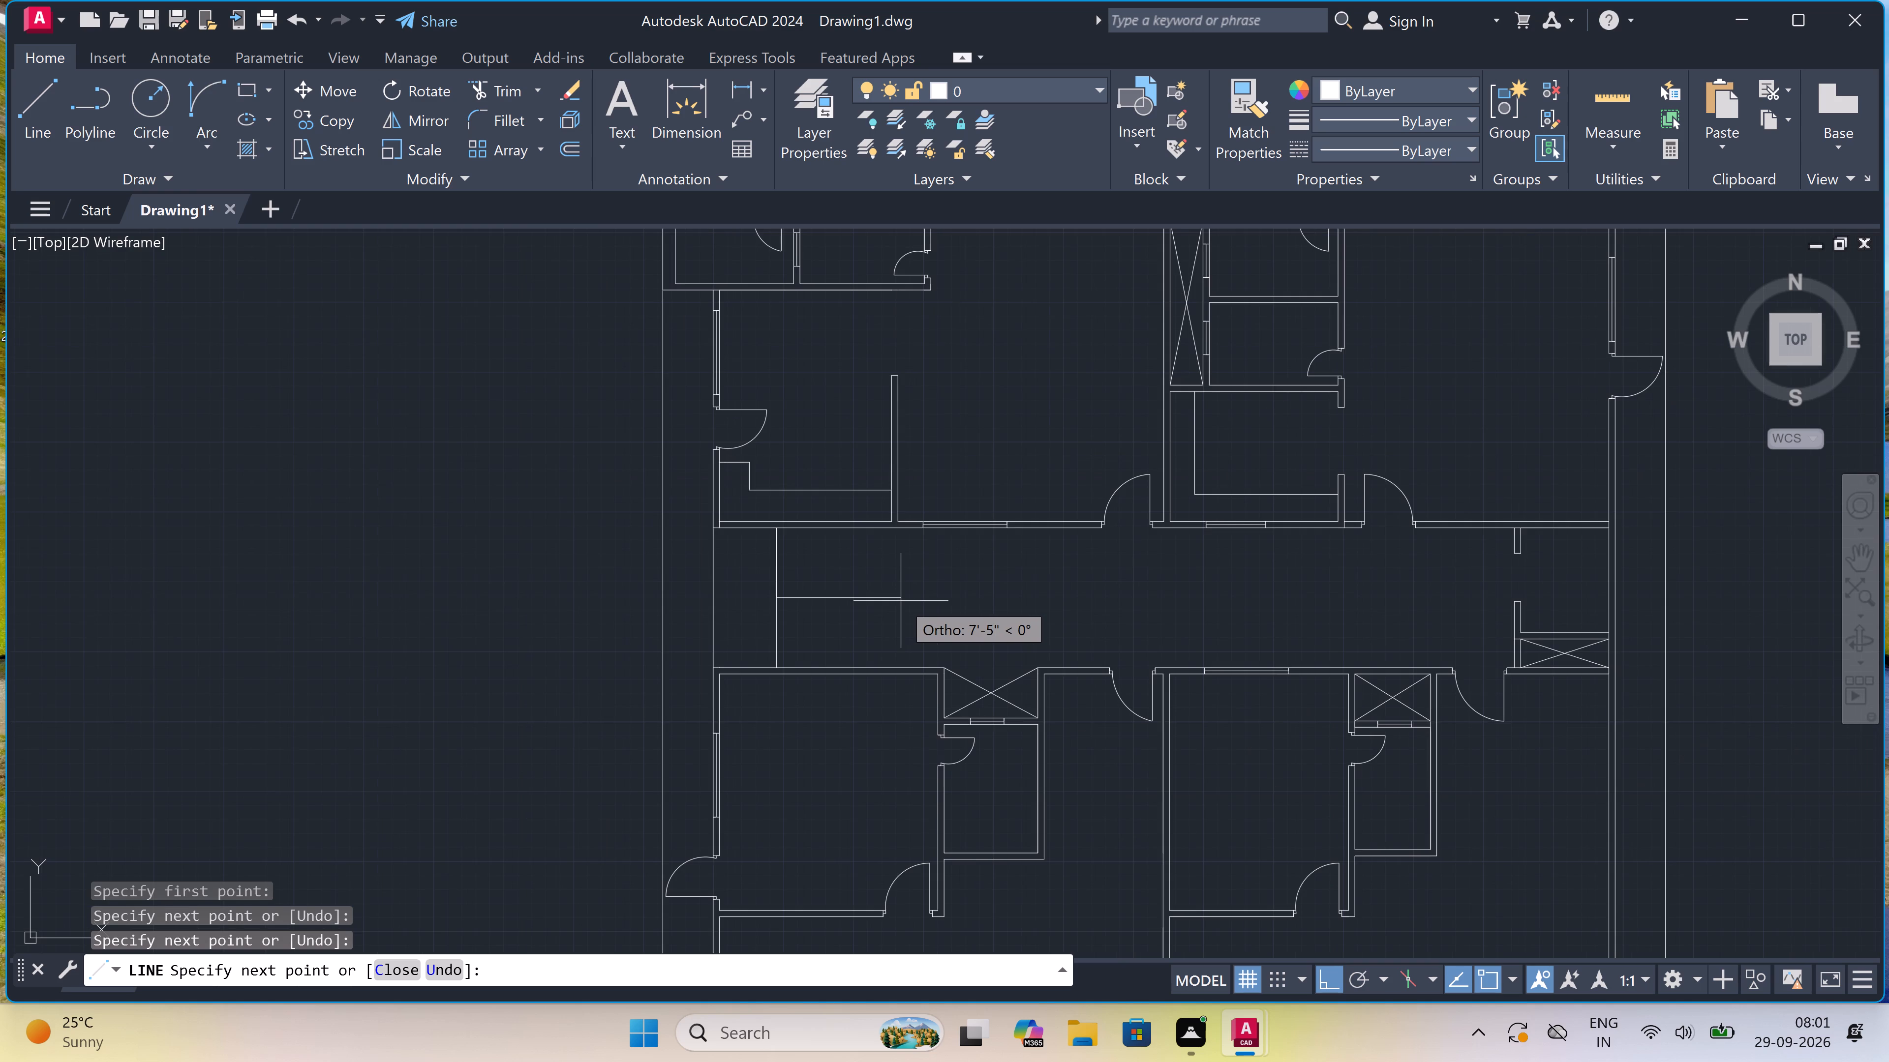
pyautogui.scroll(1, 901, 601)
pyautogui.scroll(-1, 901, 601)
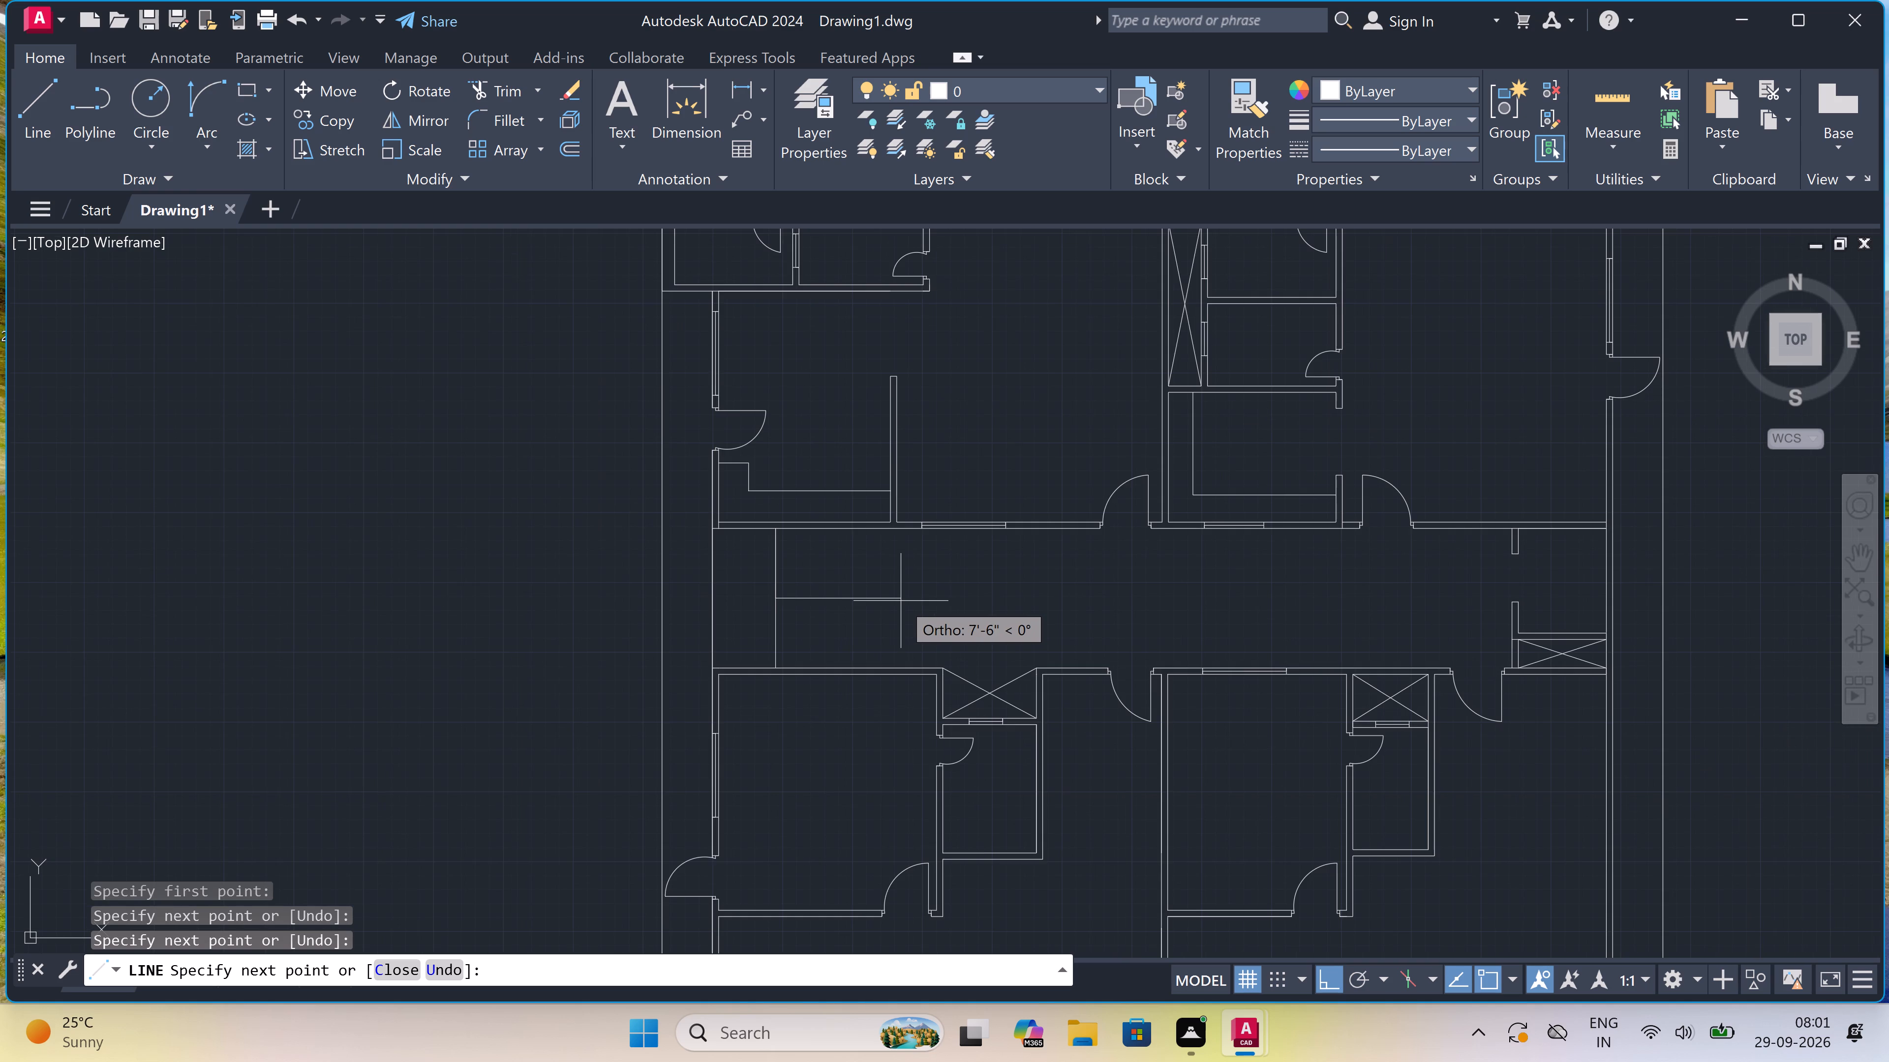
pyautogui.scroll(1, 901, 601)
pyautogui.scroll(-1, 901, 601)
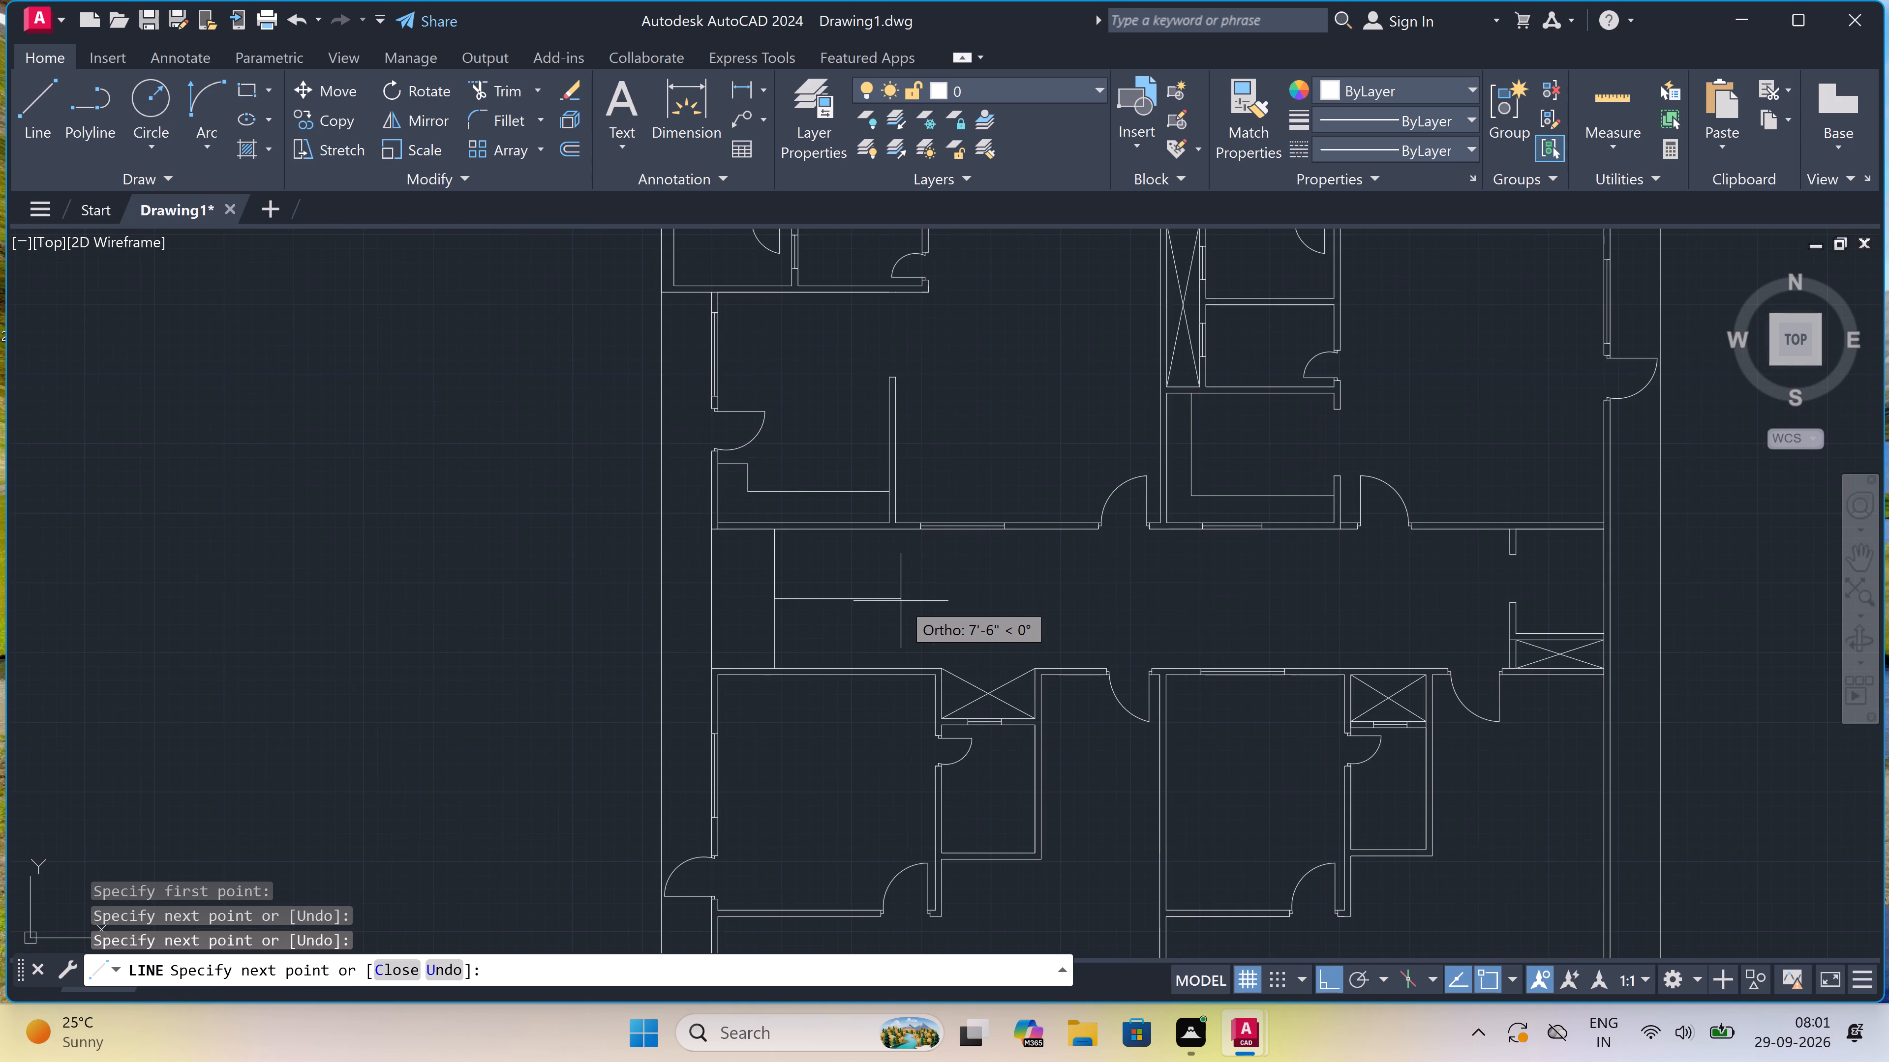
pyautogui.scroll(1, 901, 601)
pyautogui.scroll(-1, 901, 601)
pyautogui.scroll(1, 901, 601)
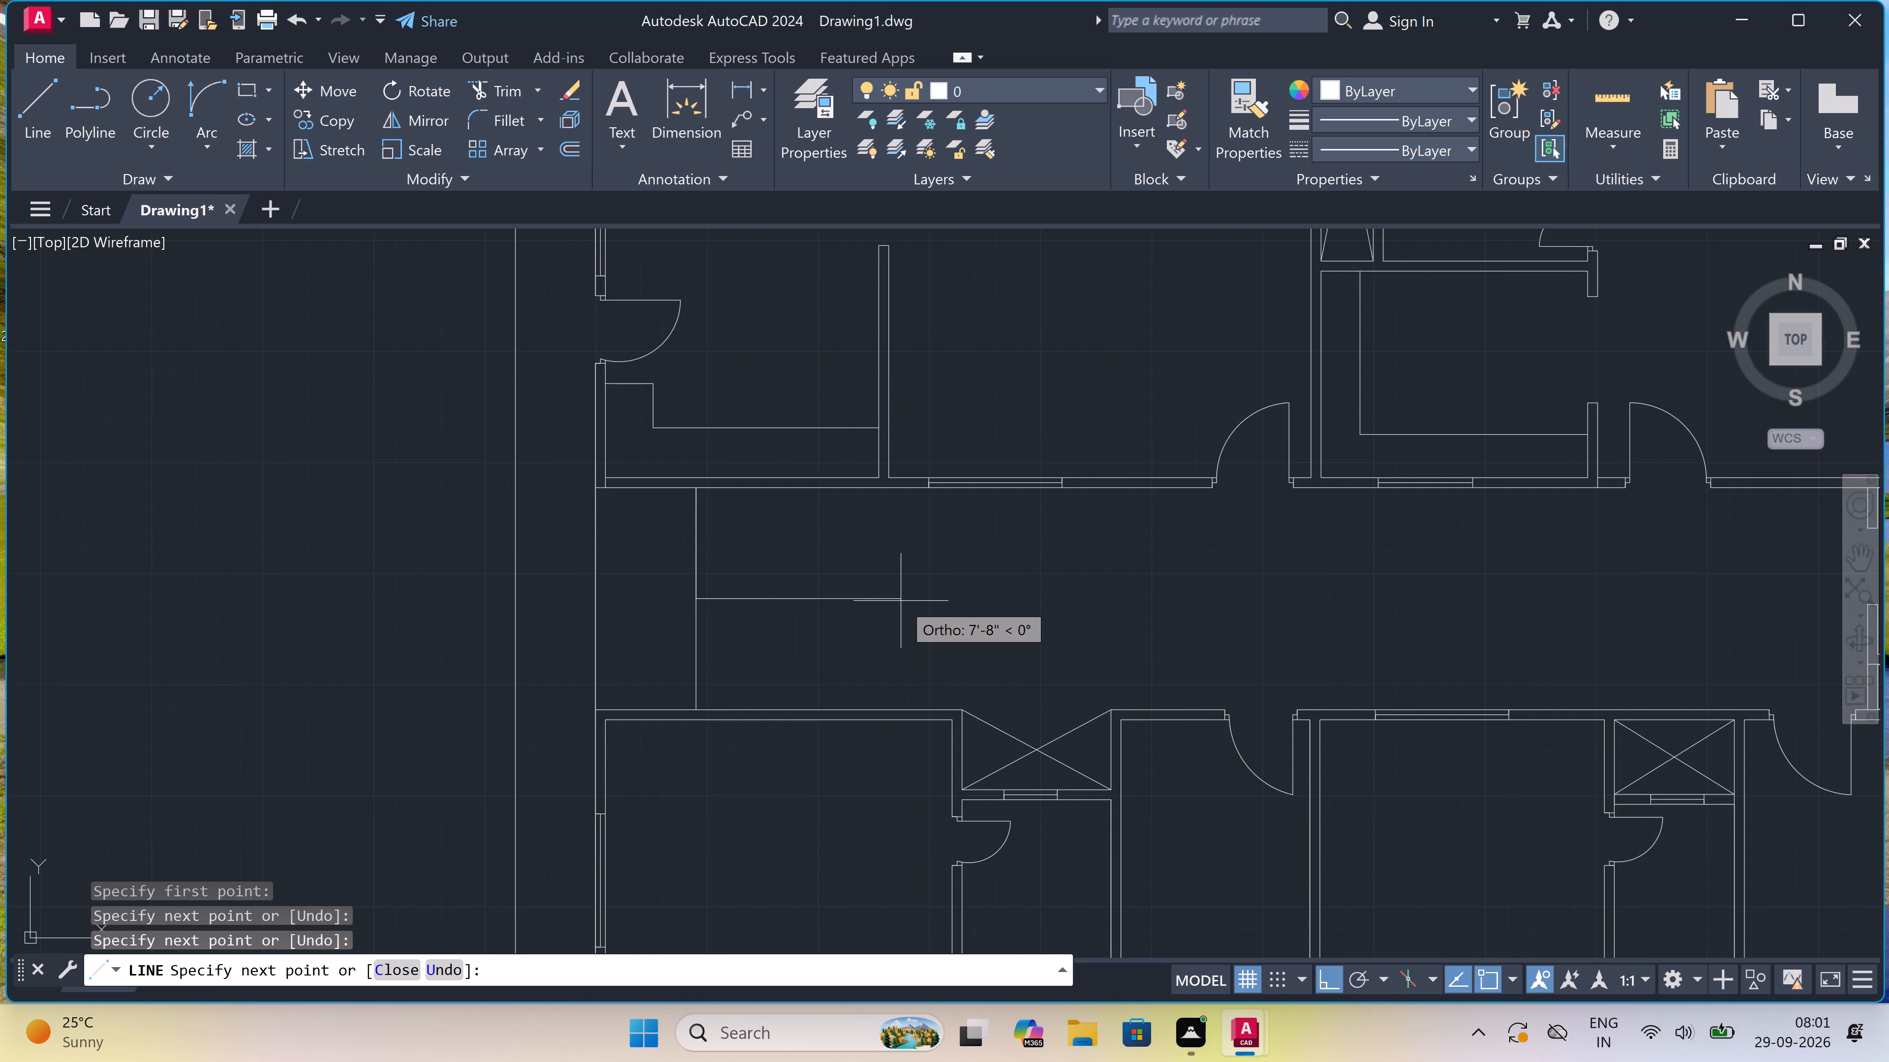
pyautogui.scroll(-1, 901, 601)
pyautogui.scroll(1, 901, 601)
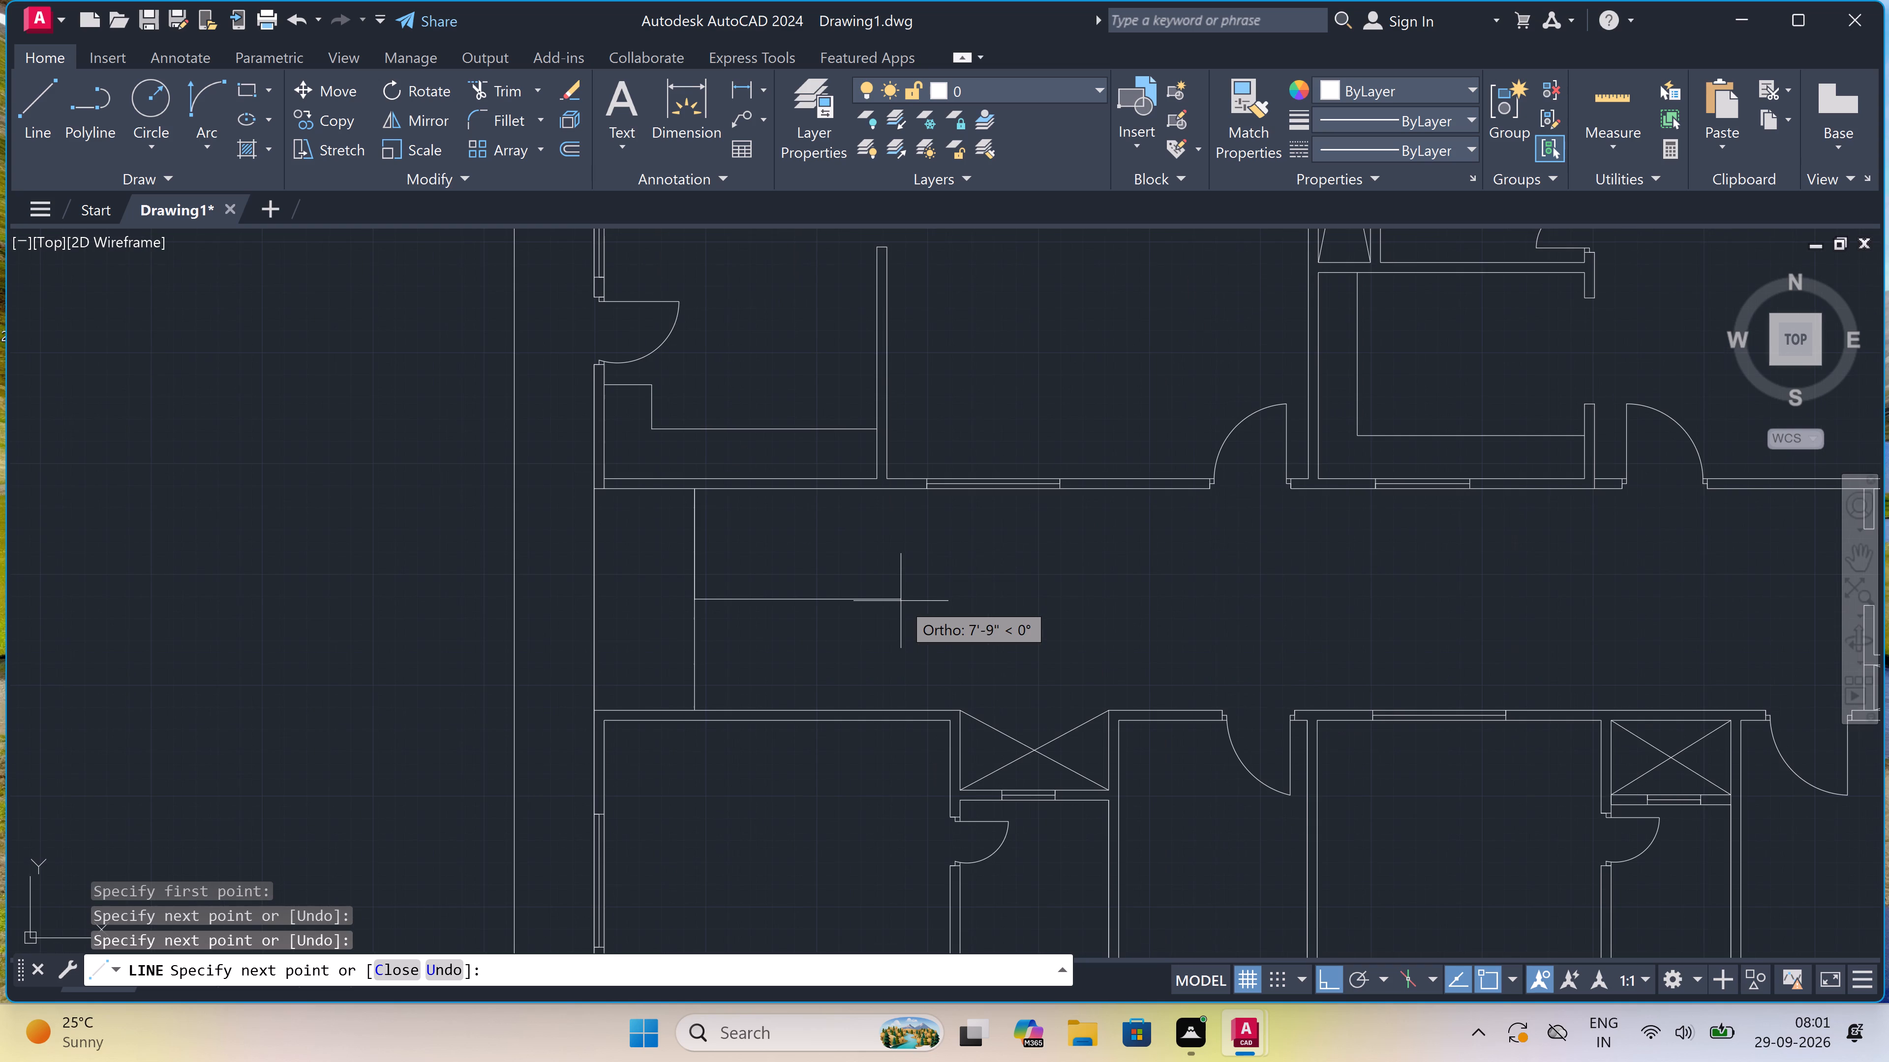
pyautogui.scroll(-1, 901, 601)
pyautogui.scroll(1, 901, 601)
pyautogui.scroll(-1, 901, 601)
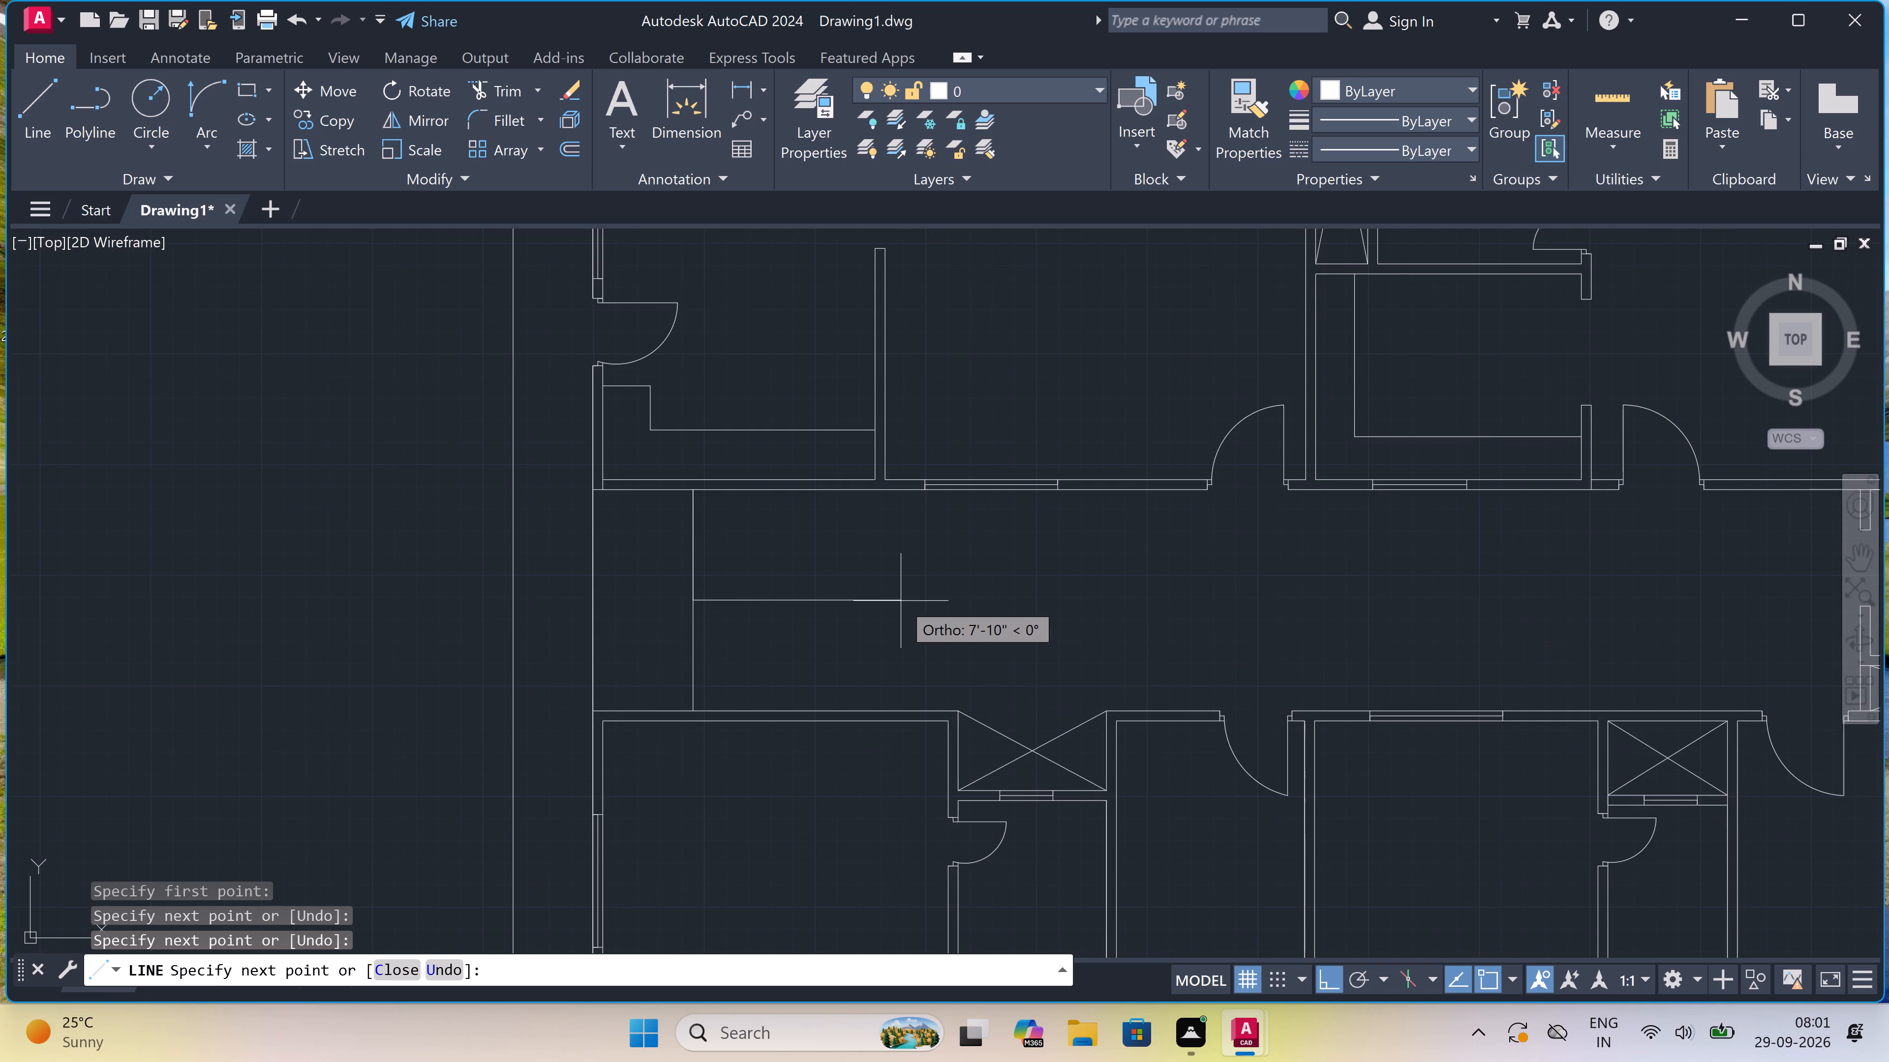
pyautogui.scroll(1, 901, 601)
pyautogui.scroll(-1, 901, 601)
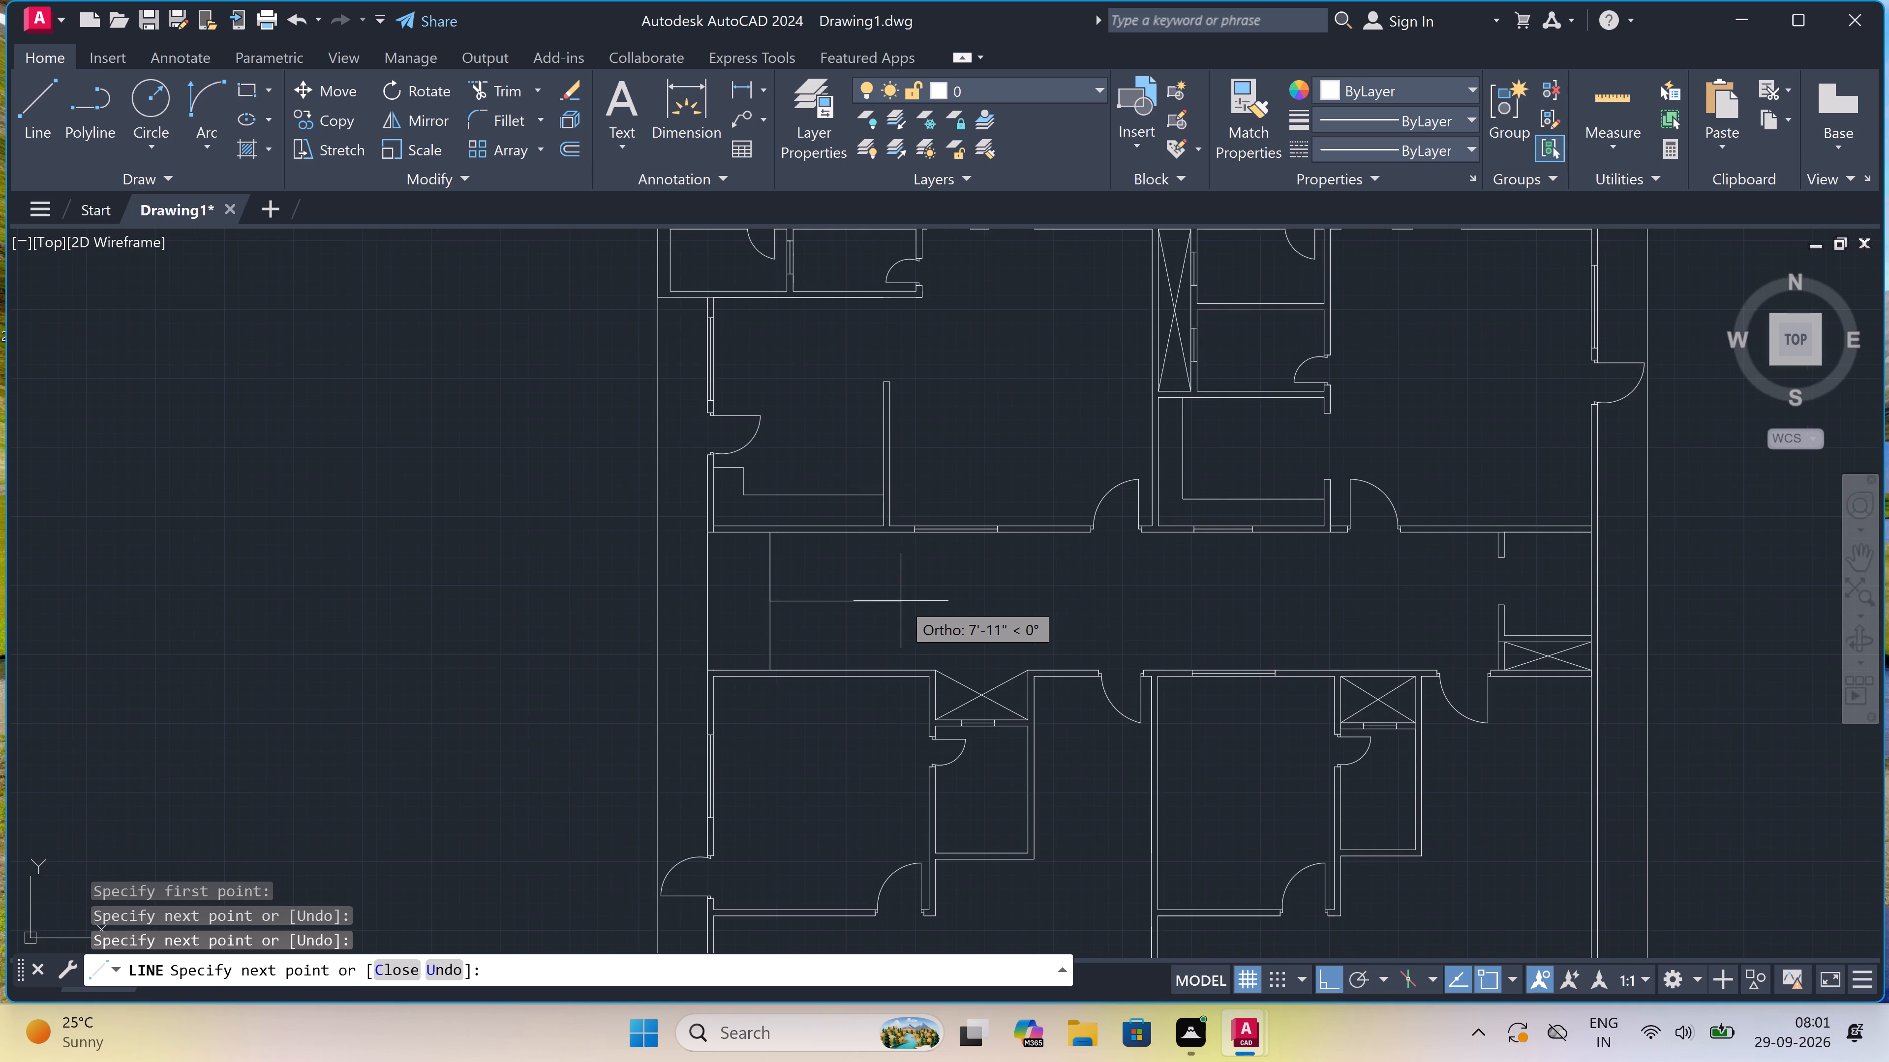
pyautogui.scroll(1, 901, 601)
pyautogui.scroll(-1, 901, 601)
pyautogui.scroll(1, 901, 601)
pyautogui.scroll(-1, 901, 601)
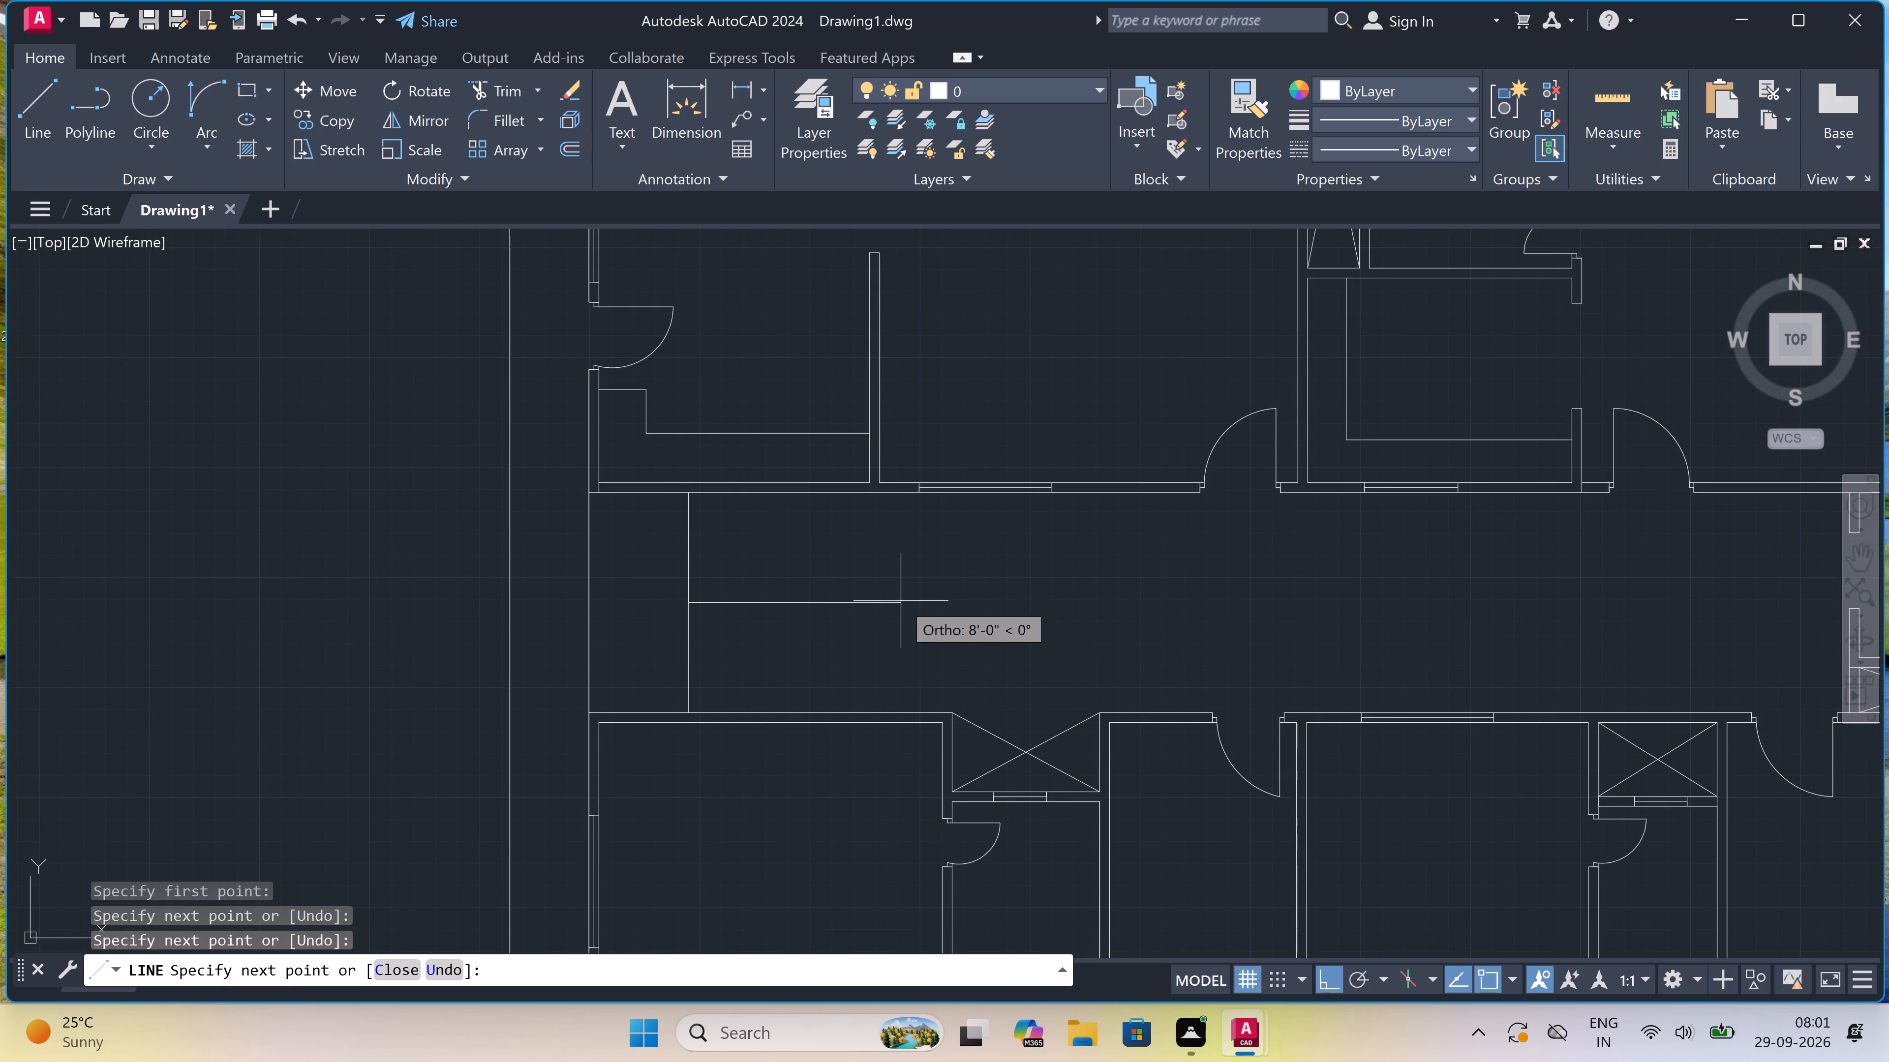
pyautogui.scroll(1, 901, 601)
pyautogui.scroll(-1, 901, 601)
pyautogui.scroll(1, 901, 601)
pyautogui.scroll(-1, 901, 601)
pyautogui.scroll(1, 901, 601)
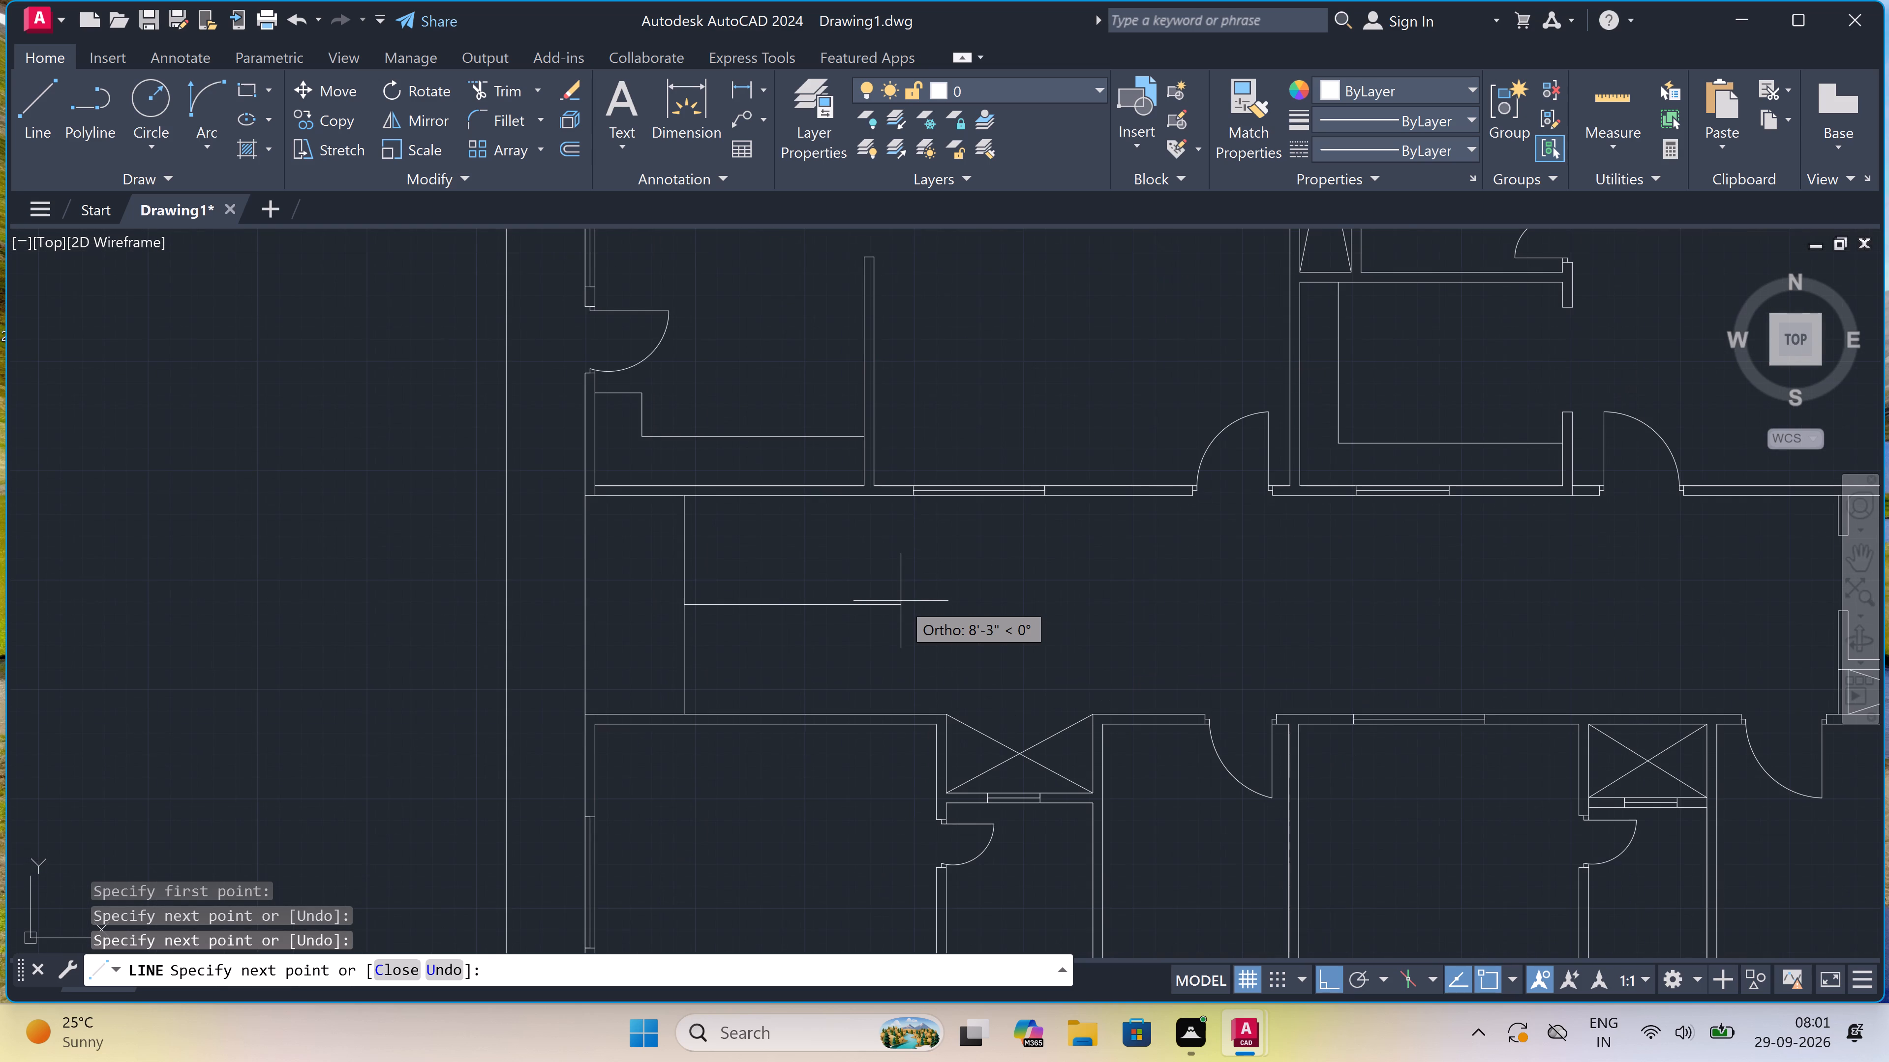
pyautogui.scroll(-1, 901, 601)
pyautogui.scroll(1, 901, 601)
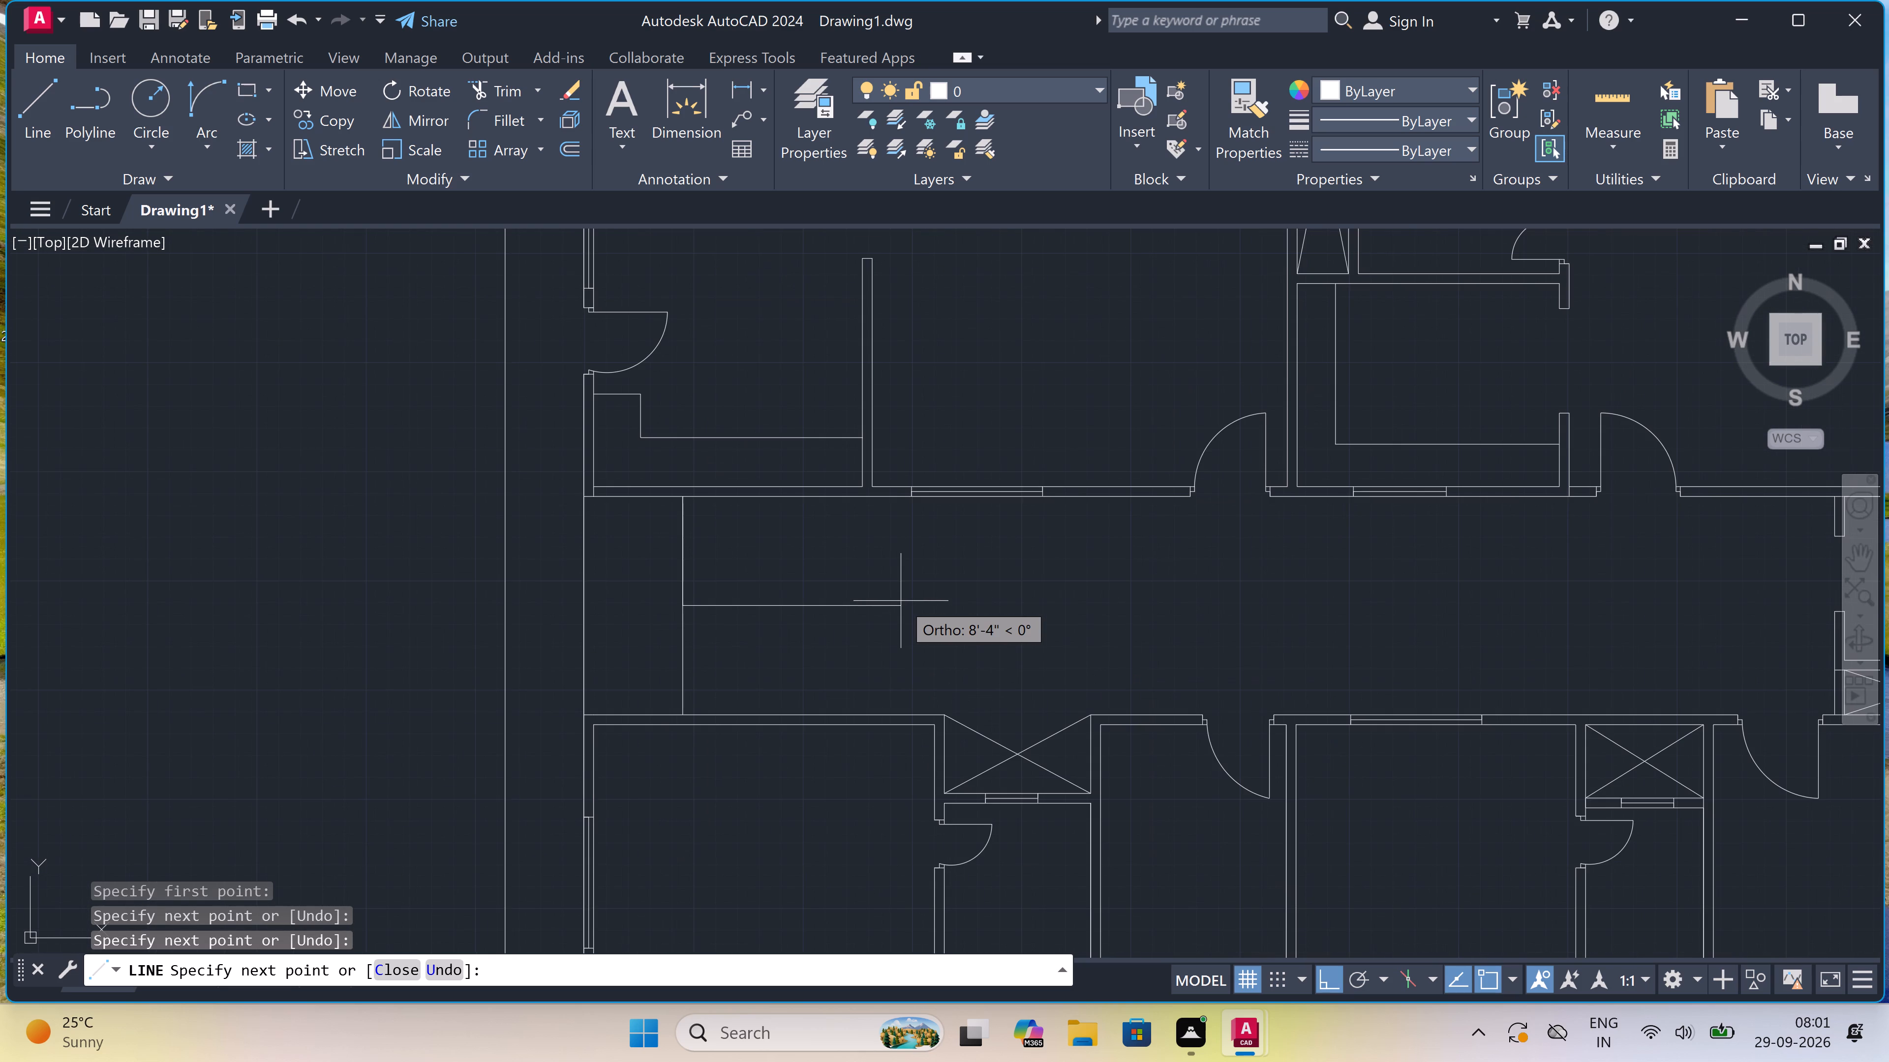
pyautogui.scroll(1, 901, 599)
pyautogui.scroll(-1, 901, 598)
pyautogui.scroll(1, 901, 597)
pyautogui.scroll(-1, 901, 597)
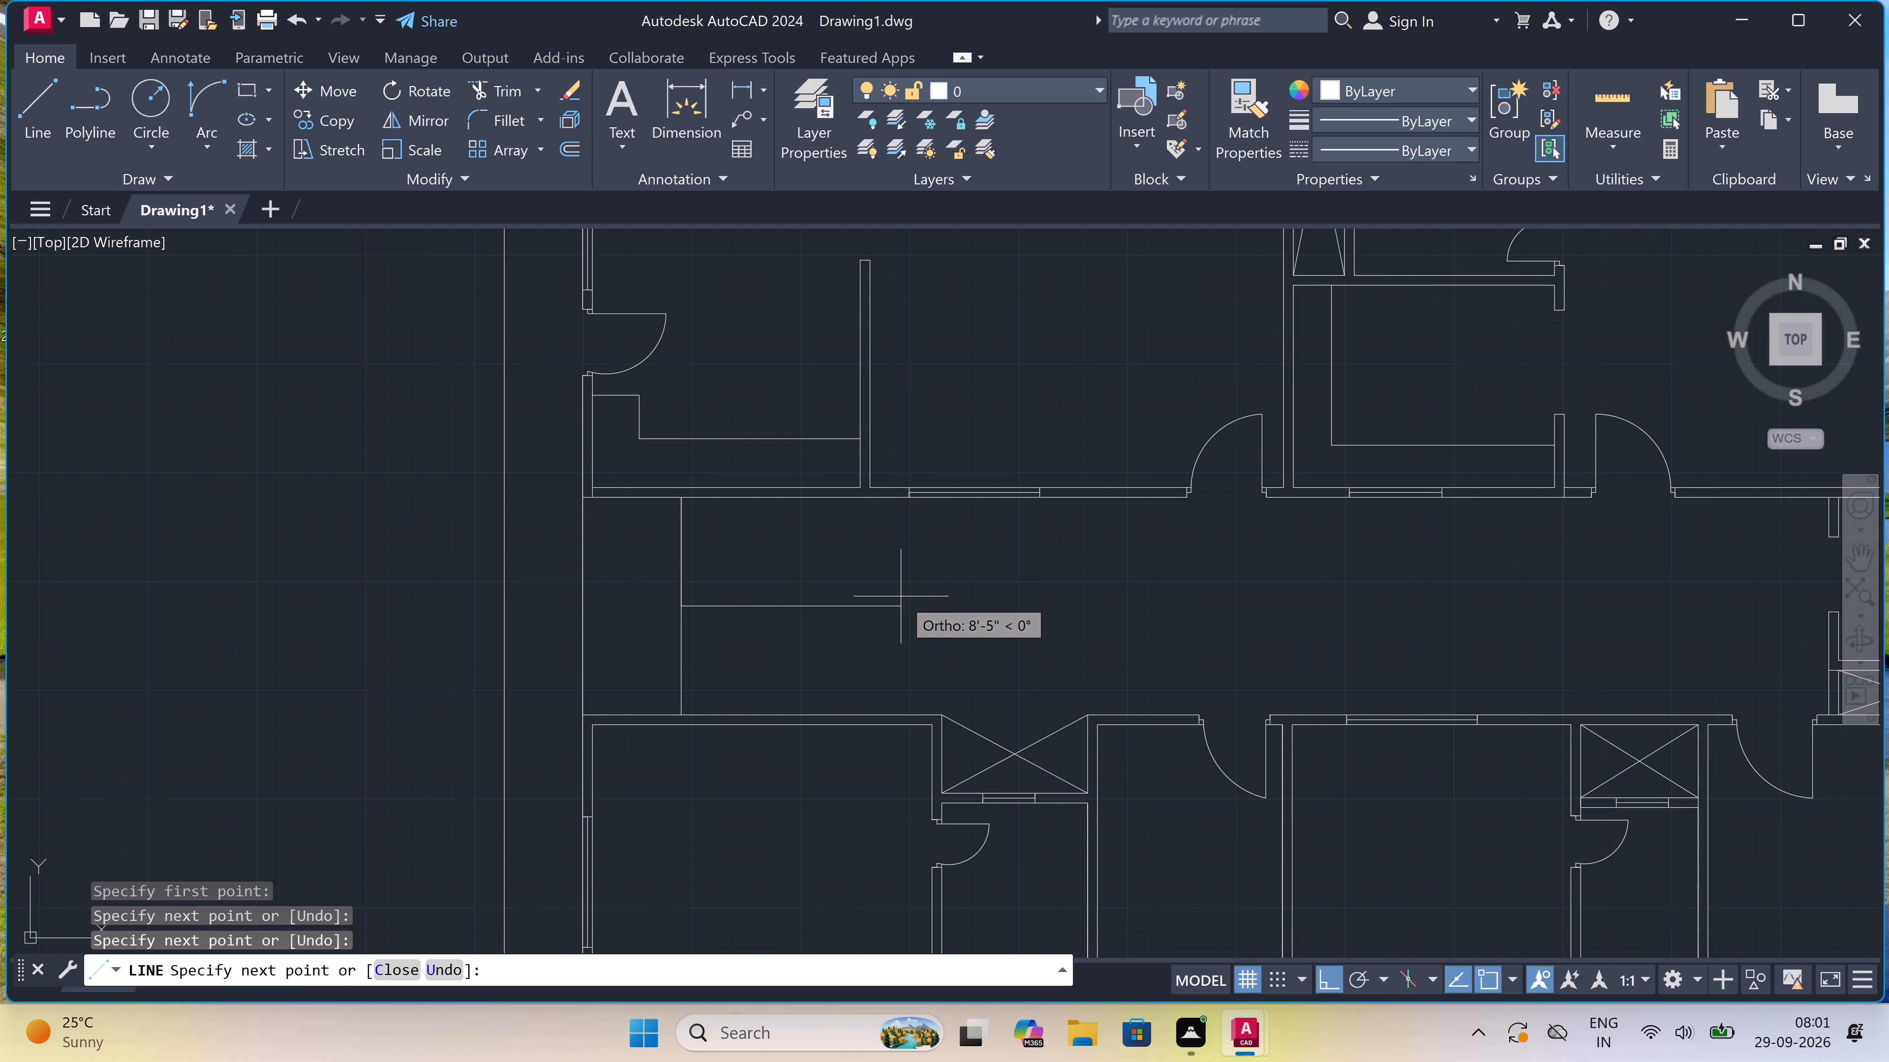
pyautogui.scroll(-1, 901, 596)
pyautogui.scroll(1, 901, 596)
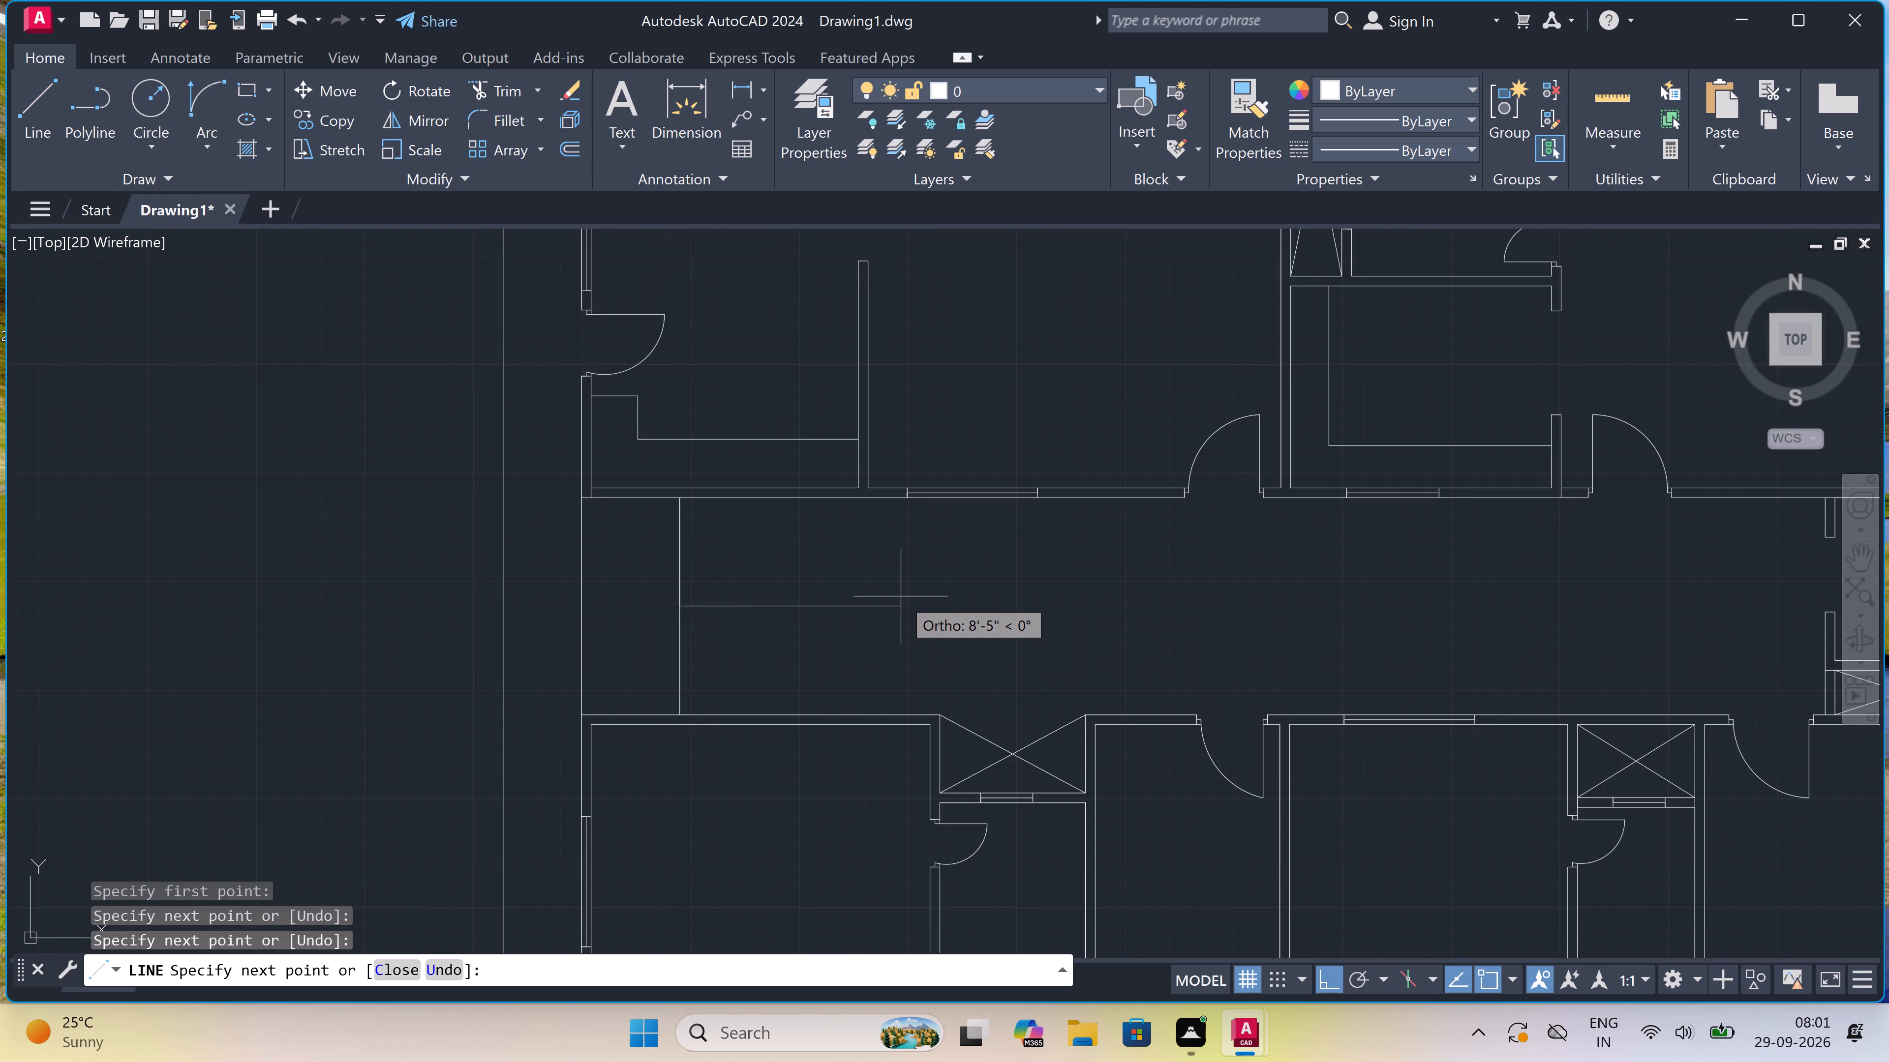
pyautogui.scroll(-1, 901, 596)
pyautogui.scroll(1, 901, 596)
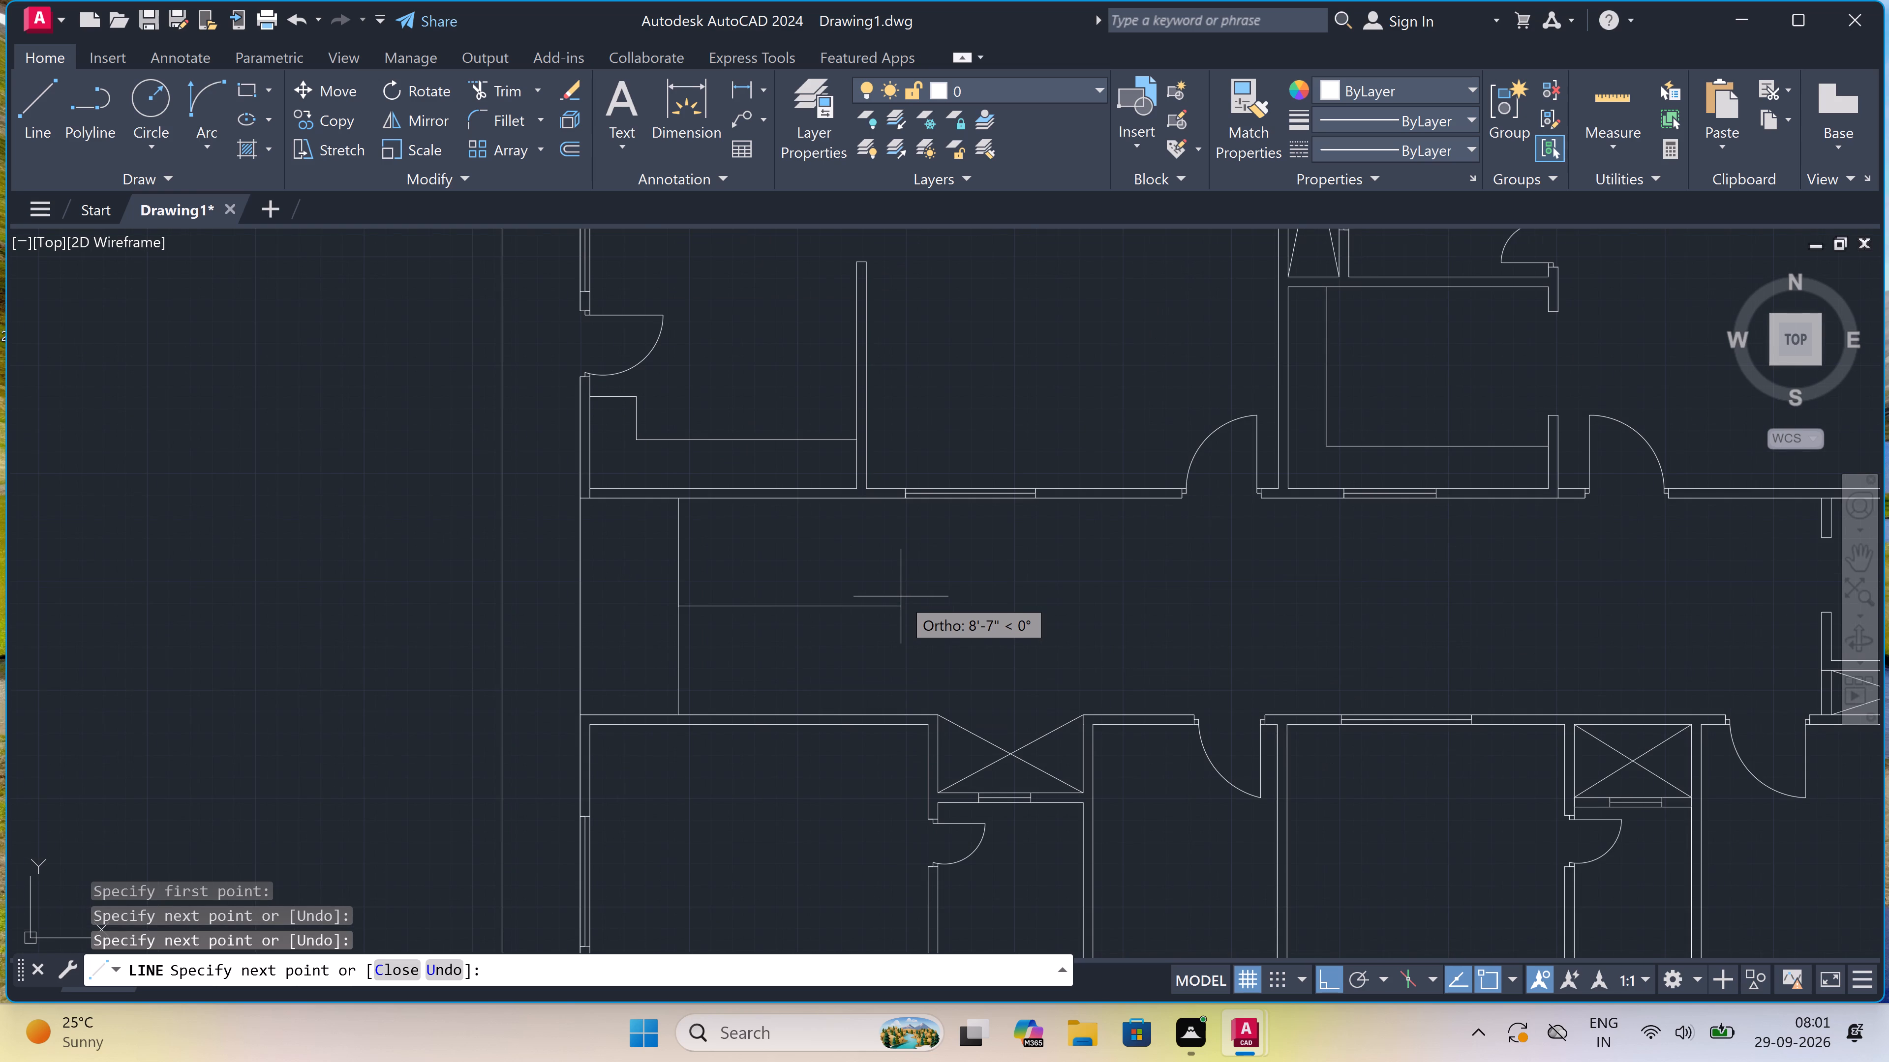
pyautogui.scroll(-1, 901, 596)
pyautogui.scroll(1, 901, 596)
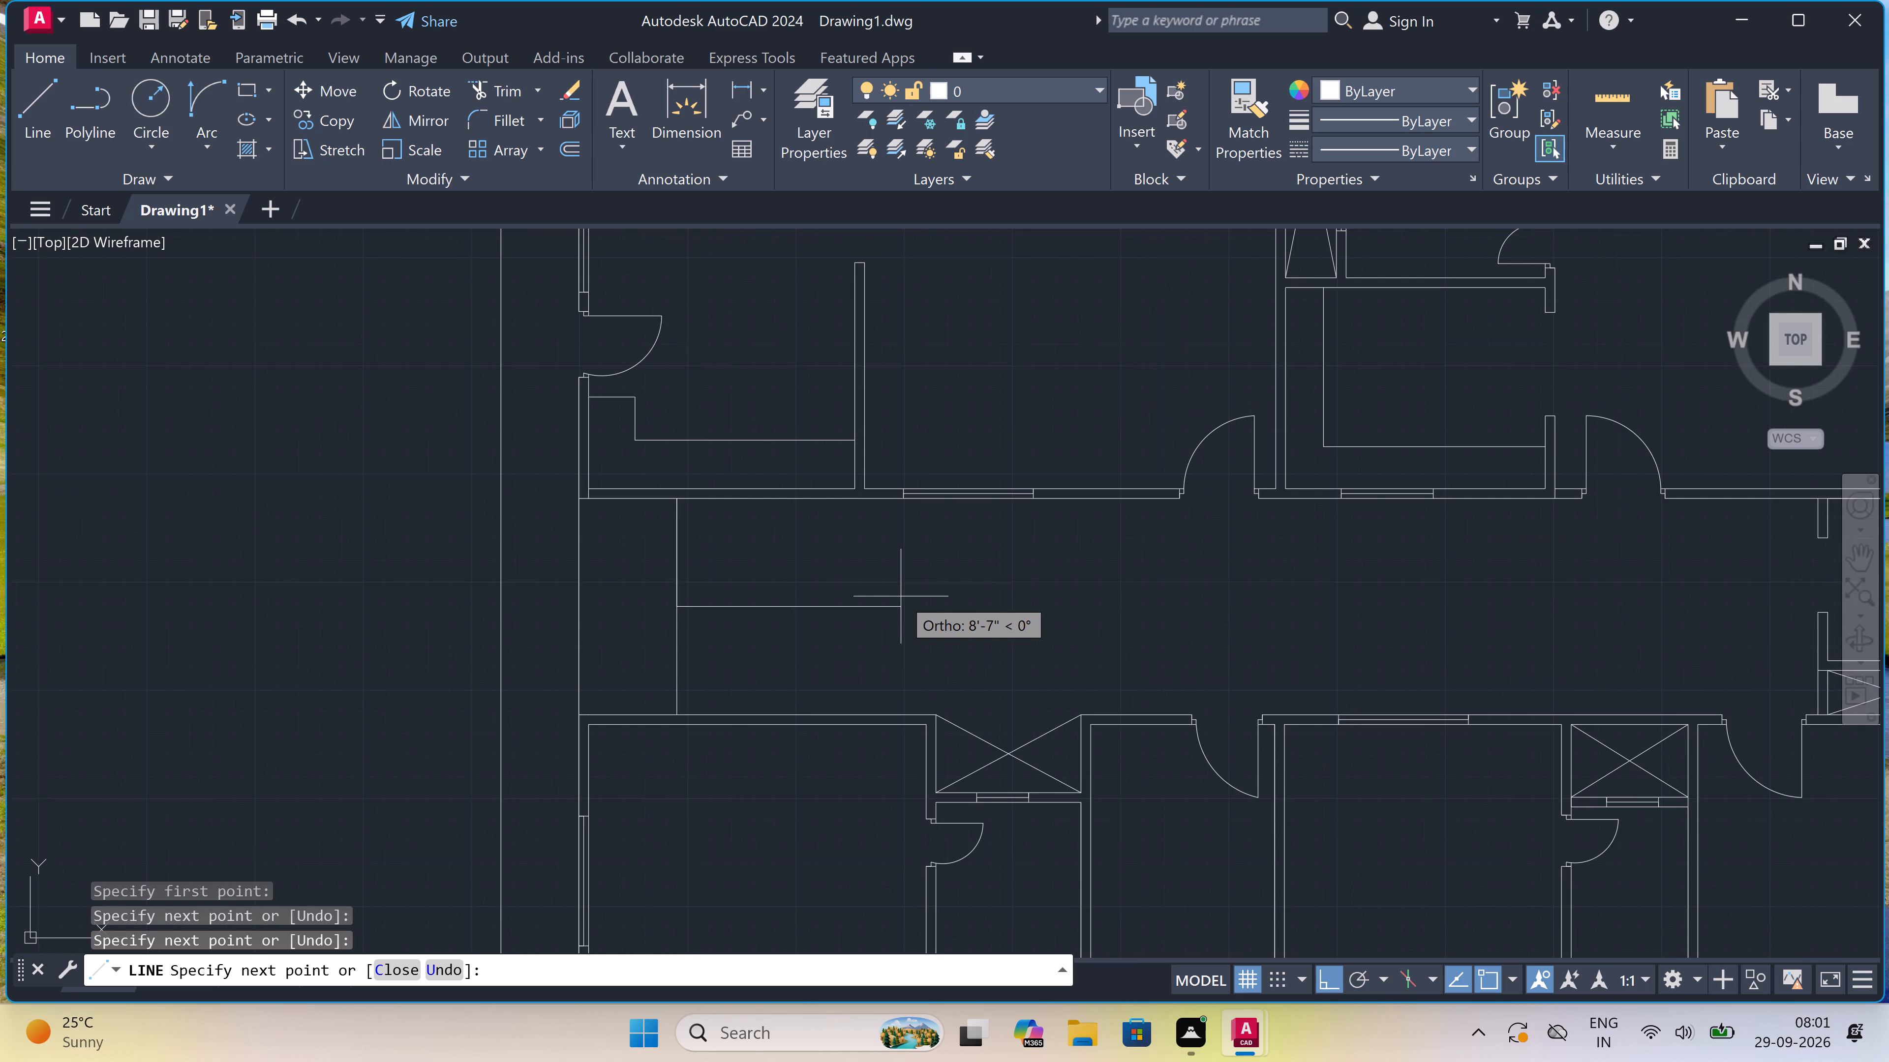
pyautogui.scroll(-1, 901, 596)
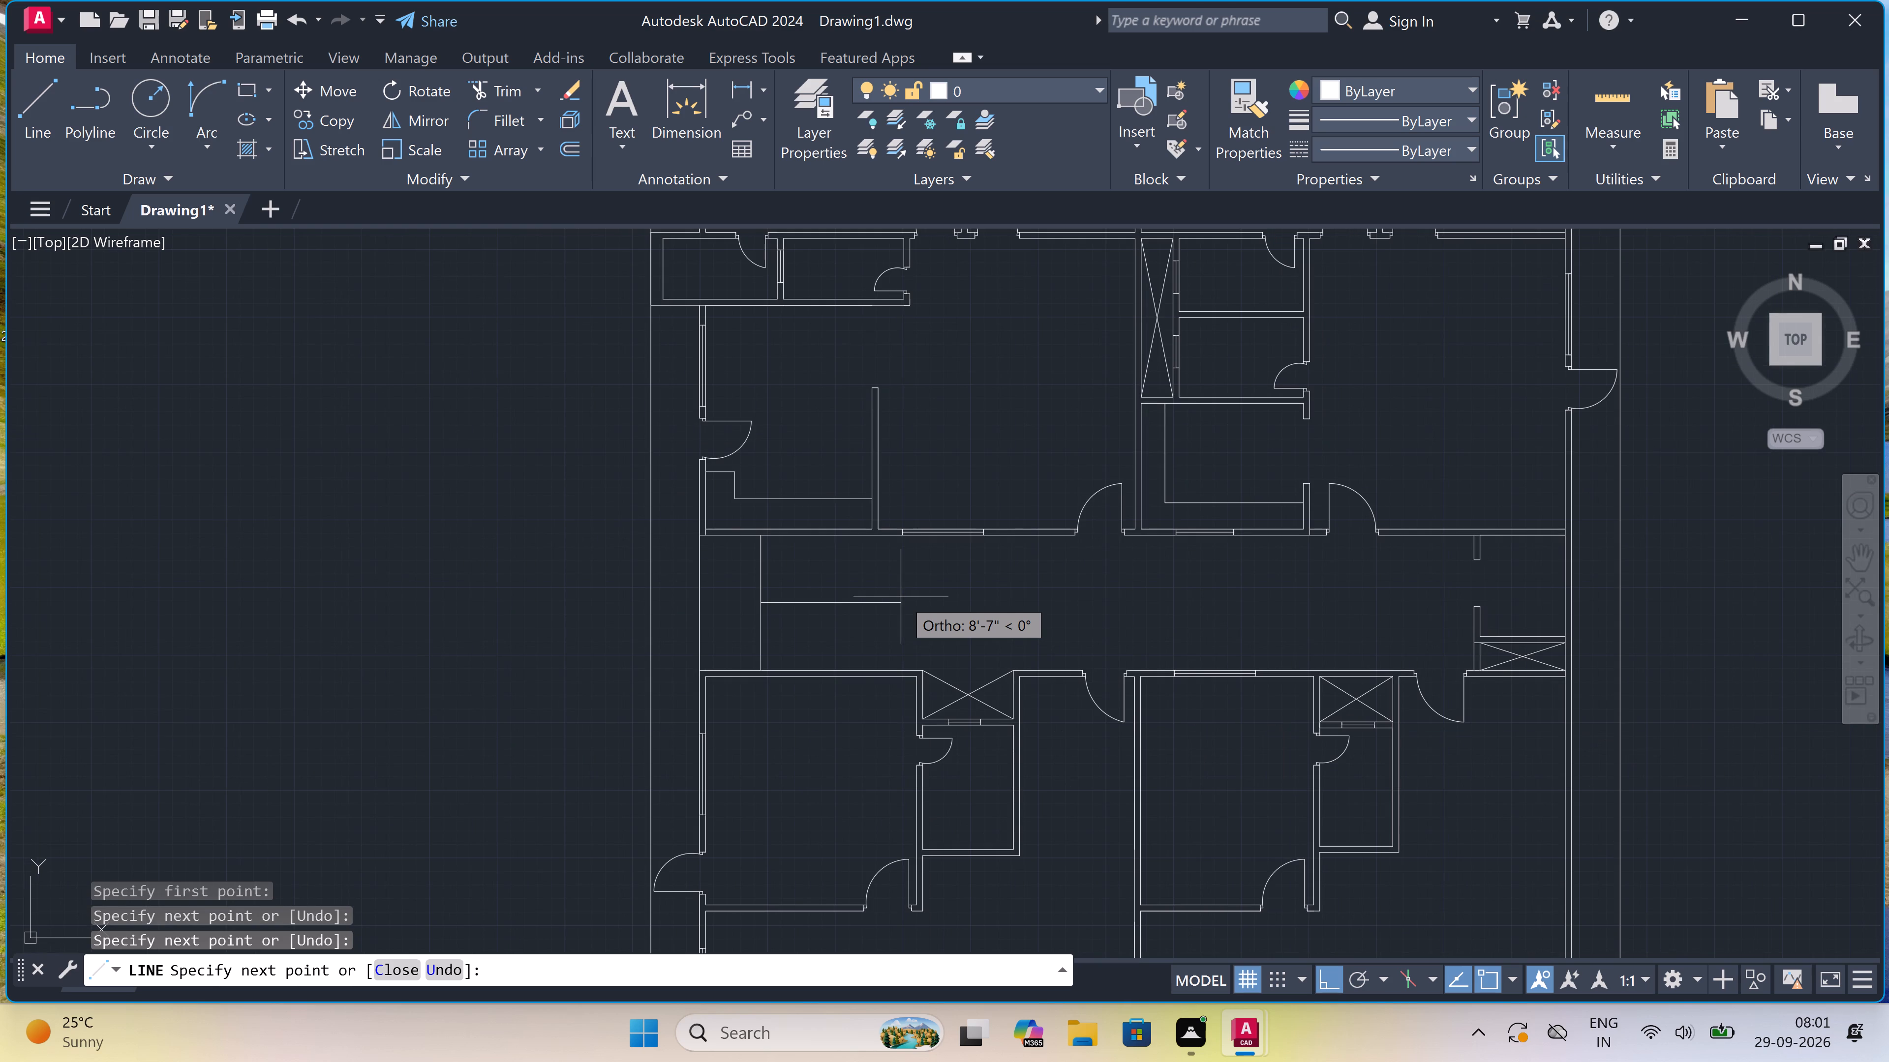